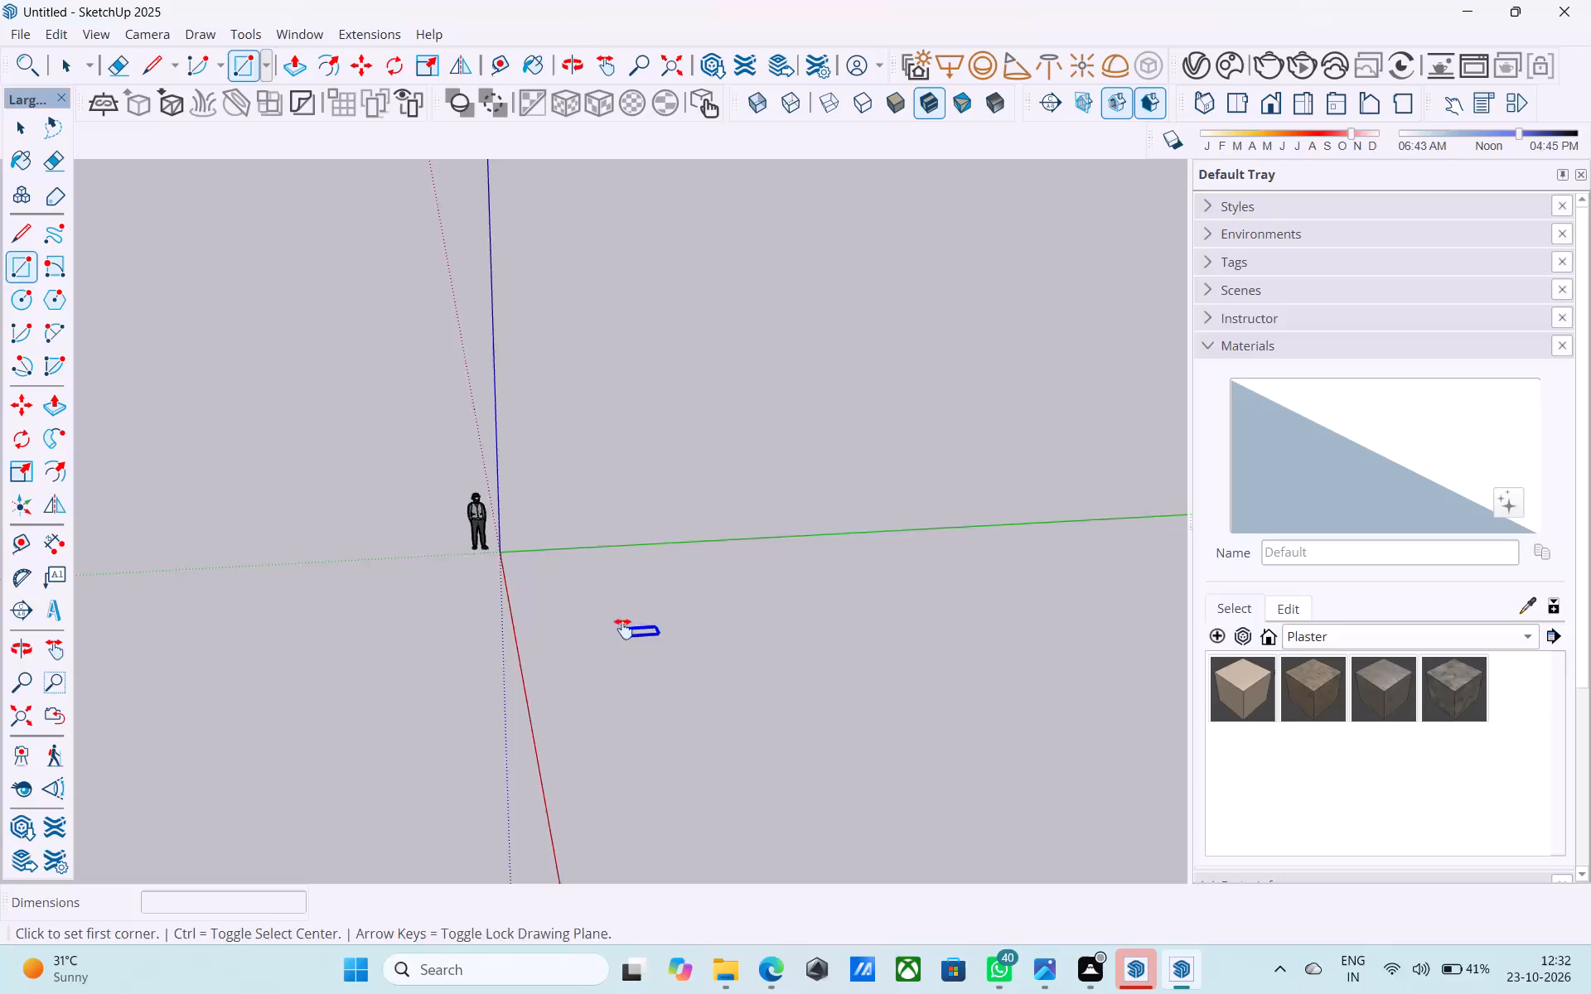
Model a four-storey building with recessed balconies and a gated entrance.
Draw a 40' by 30' rectangle on the ground plane near the origin.
{"action": "middle_click_drag", "start_coordinate": [684, 612], "coordinate": [508, 581], "text": "shift"}
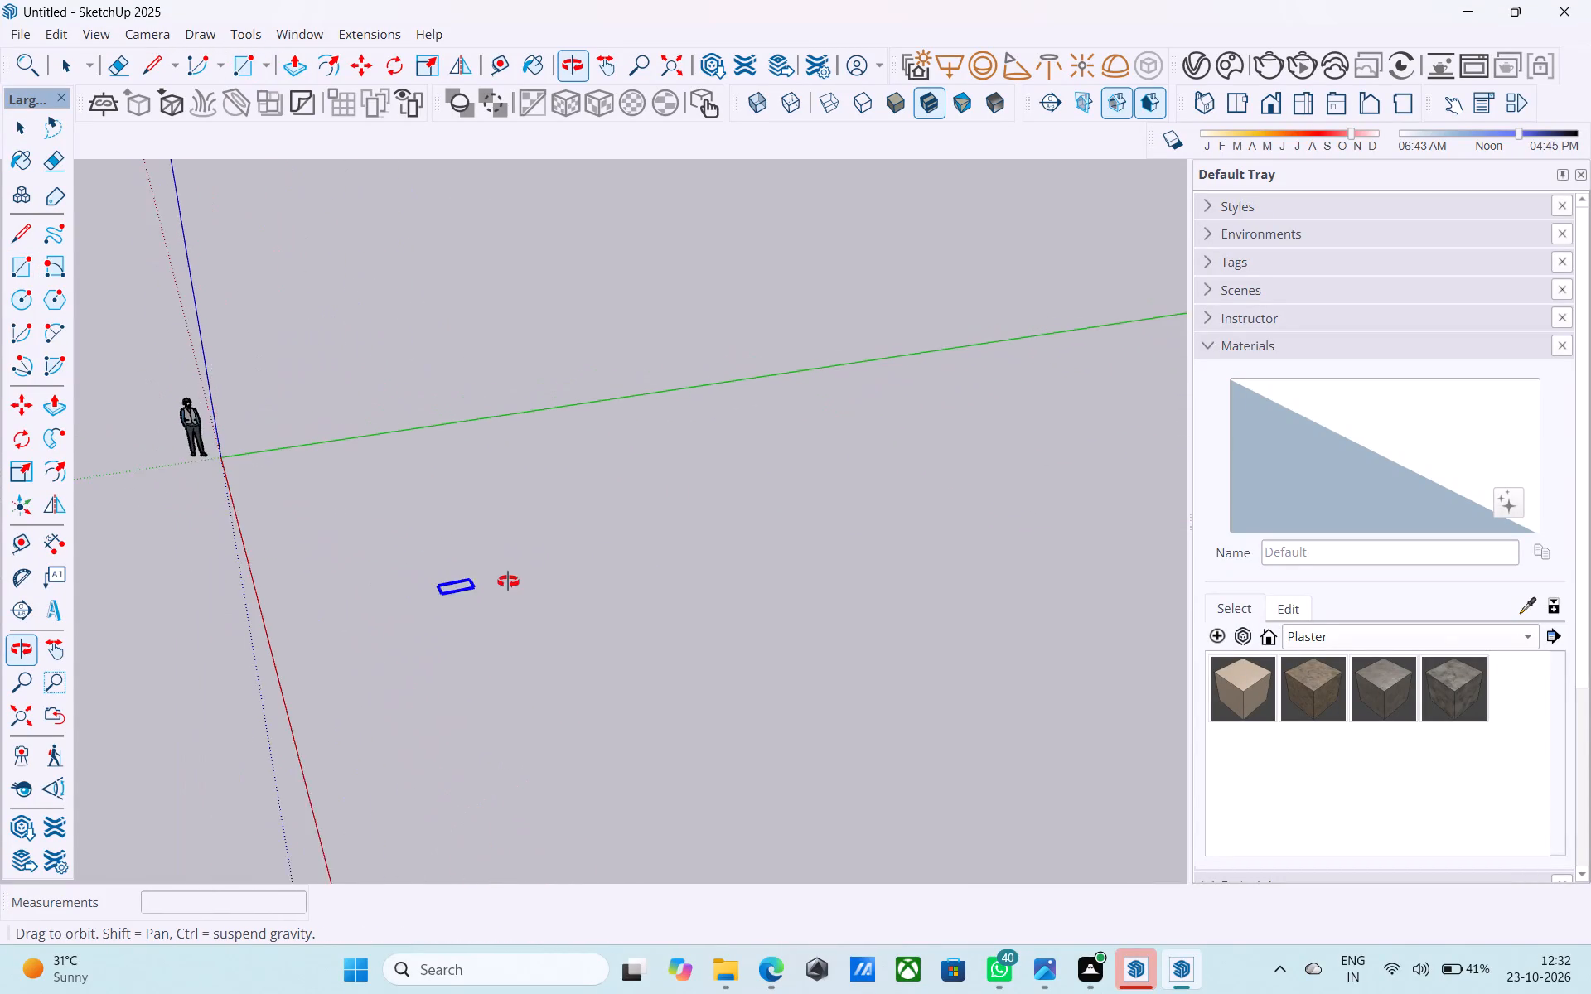
{"action": "middle_click_drag", "start_coordinate": [508, 581], "coordinate": [498, 573], "text": "shift"}
{"action": "middle_click_drag", "start_coordinate": [466, 588], "coordinate": [482, 536]}
{"action": "left_click", "coordinate": [485, 536]}
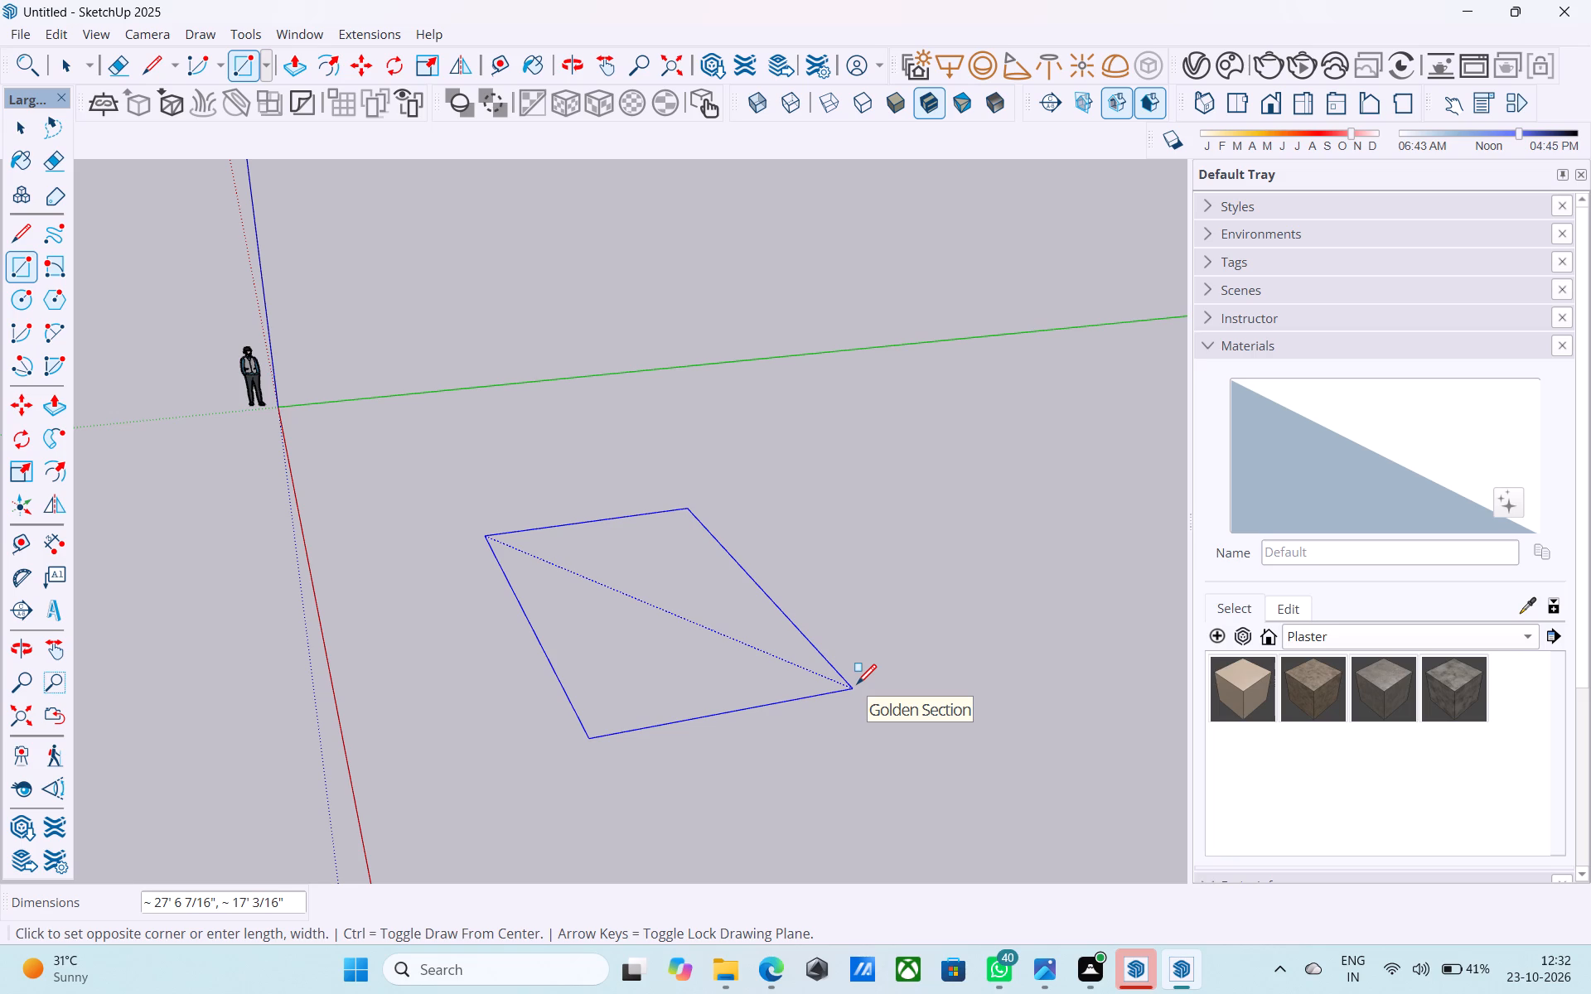
{"action": "type", "text": "30"}
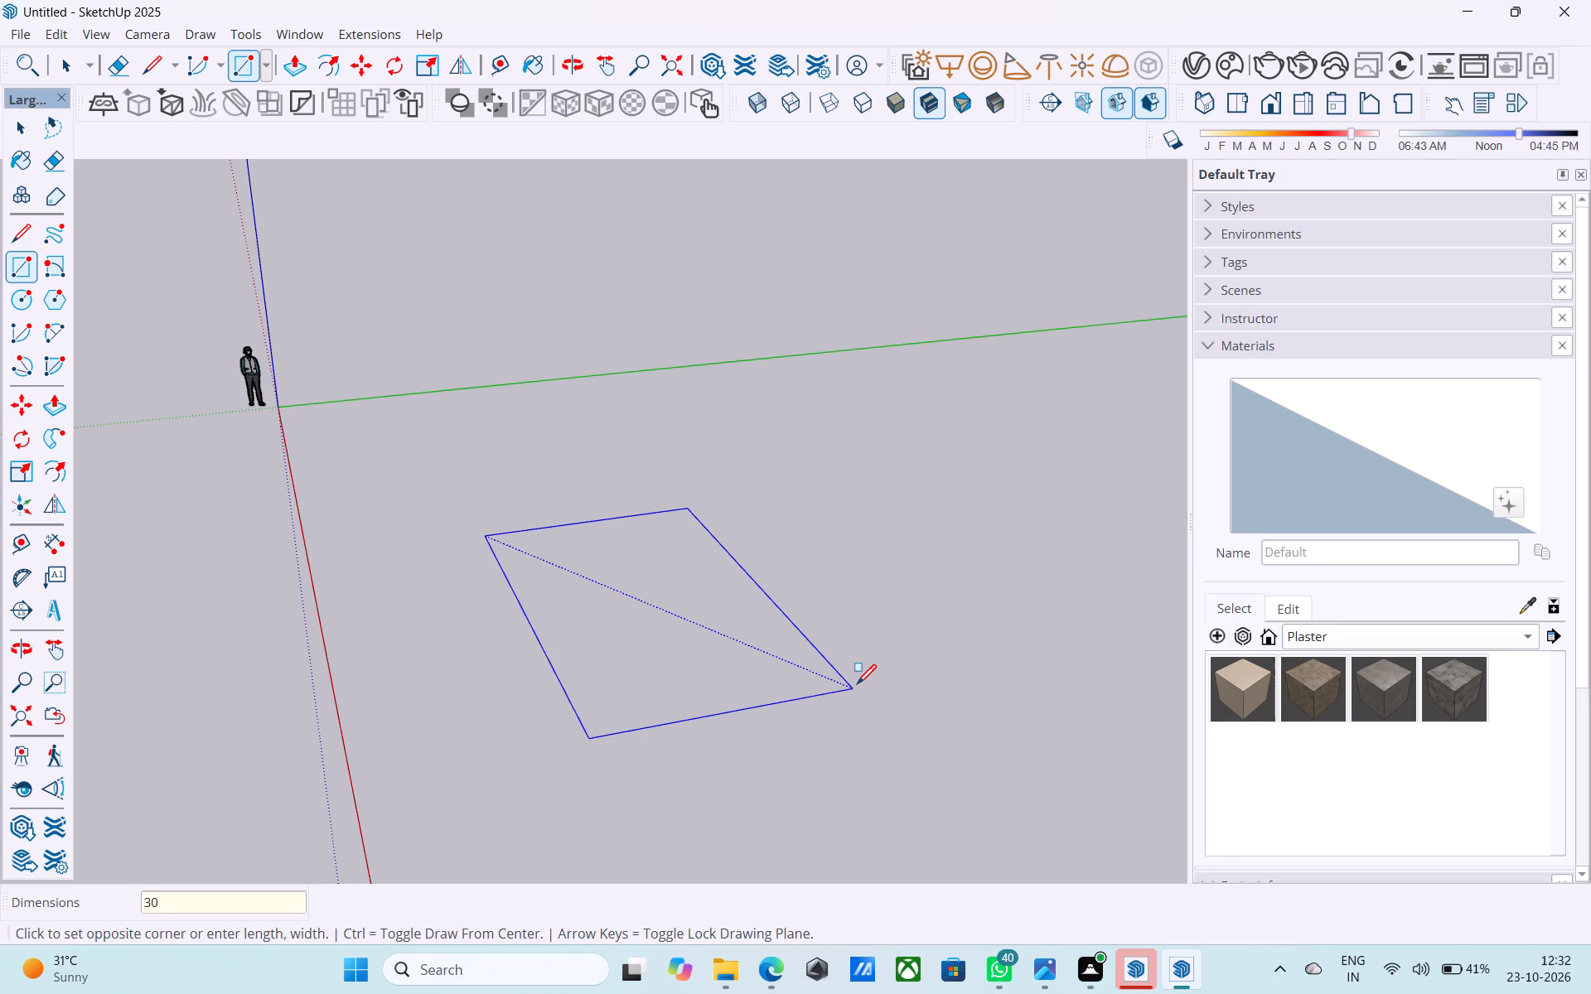
{"action": "type", "text": "',"}
{"action": "type", "text": "40'"}
{"action": "key", "text": "Return"}
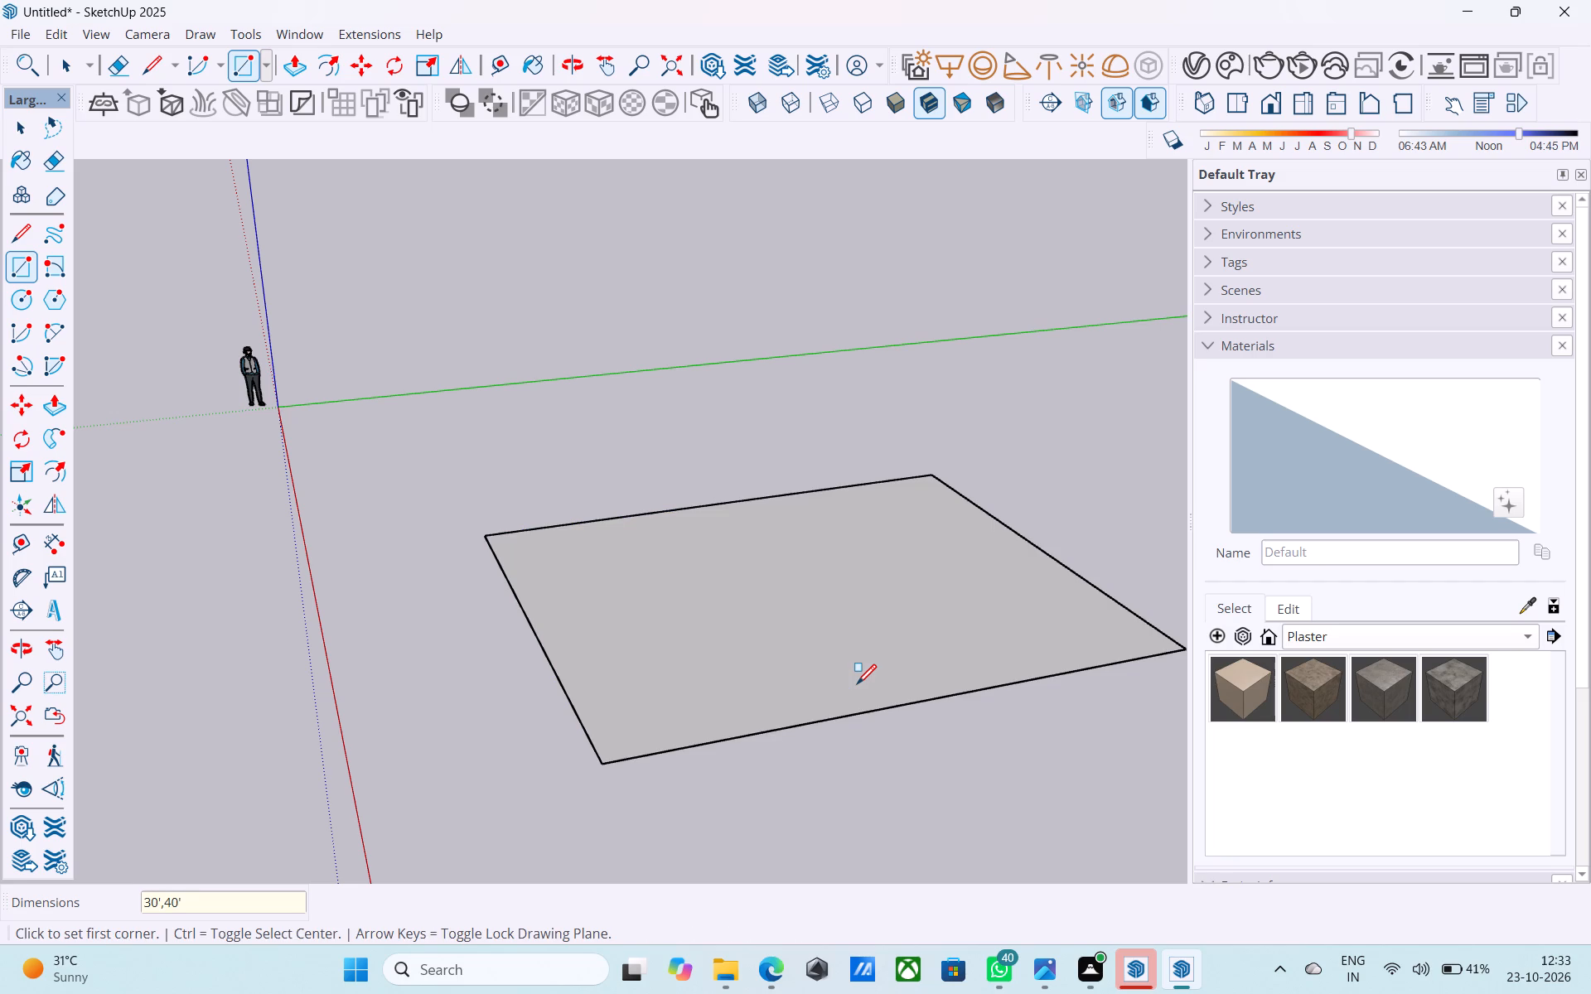
{"action": "type", "text": "40',30'"}
{"action": "key", "text": "Return"}
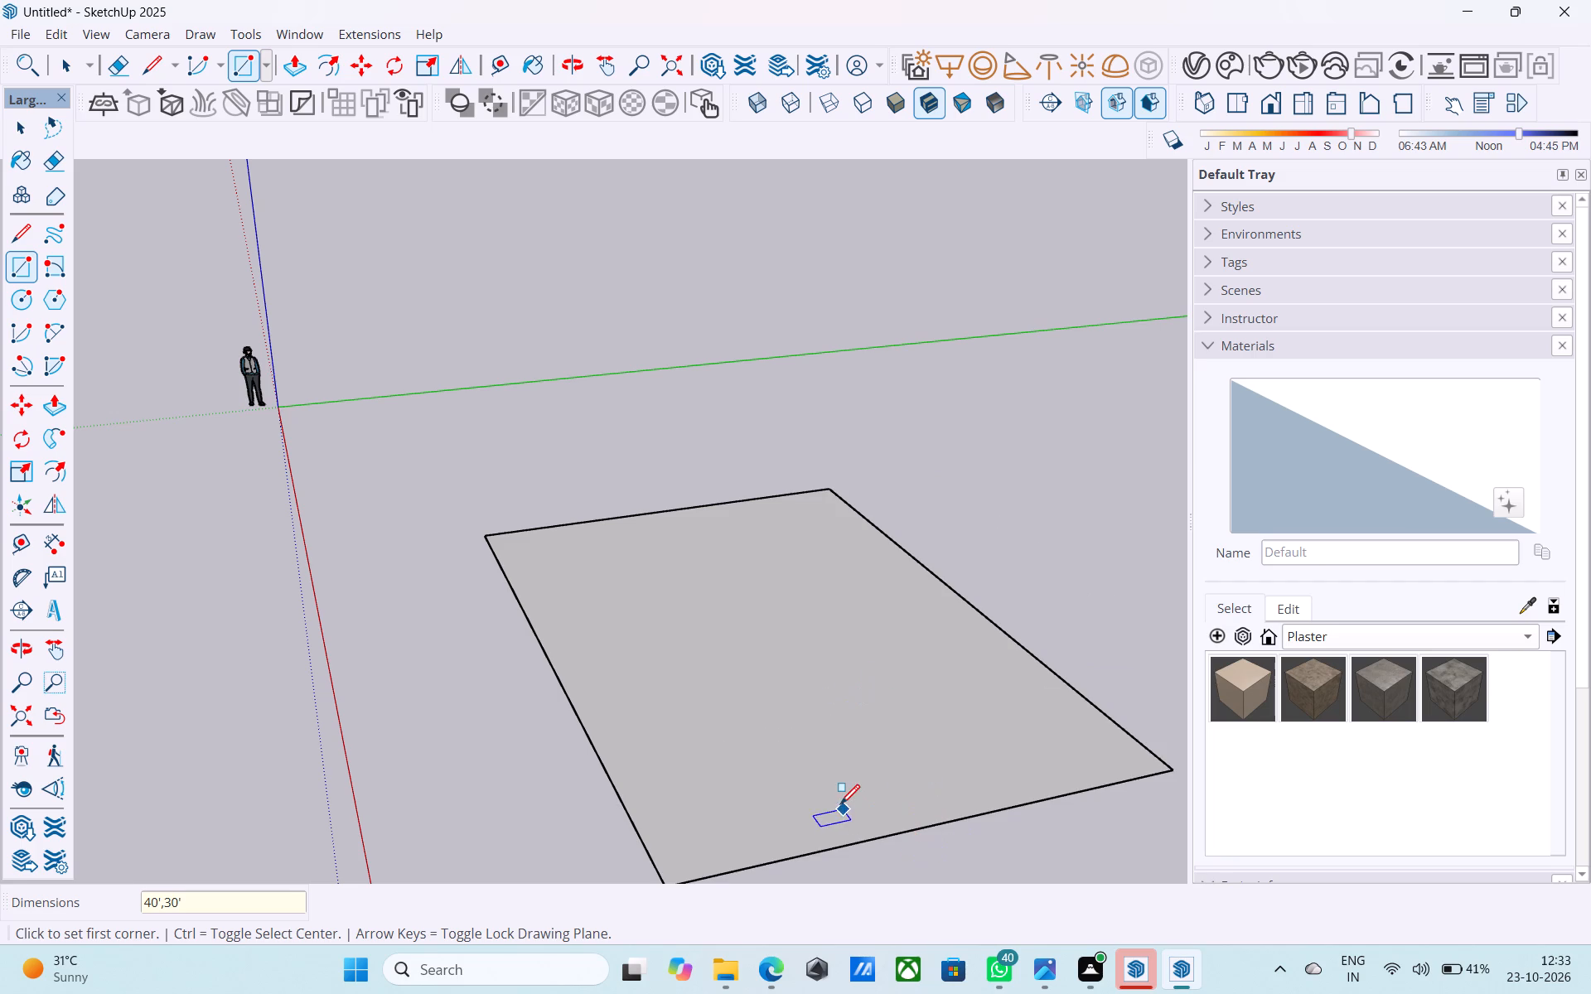
Select the rectangle's face with its edges and make it a group.
{"action": "scroll", "coordinate": [834, 799], "scroll_direction": "down", "scroll_amount": 2}
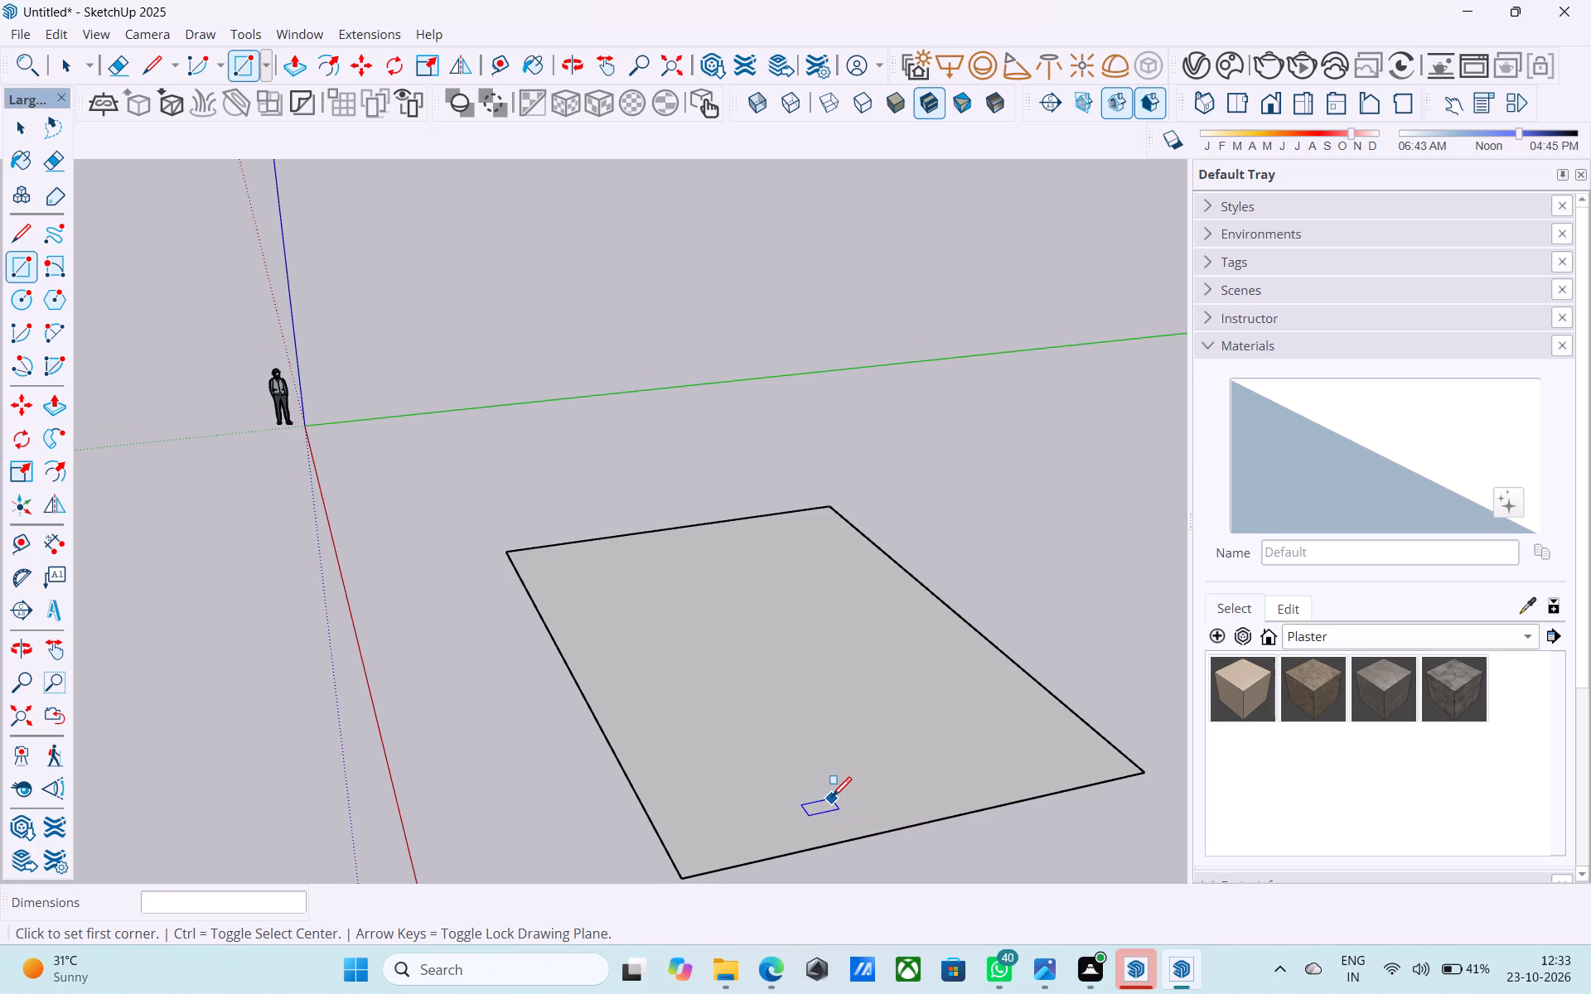
{"action": "scroll", "coordinate": [832, 799], "scroll_direction": "down", "scroll_amount": 11}
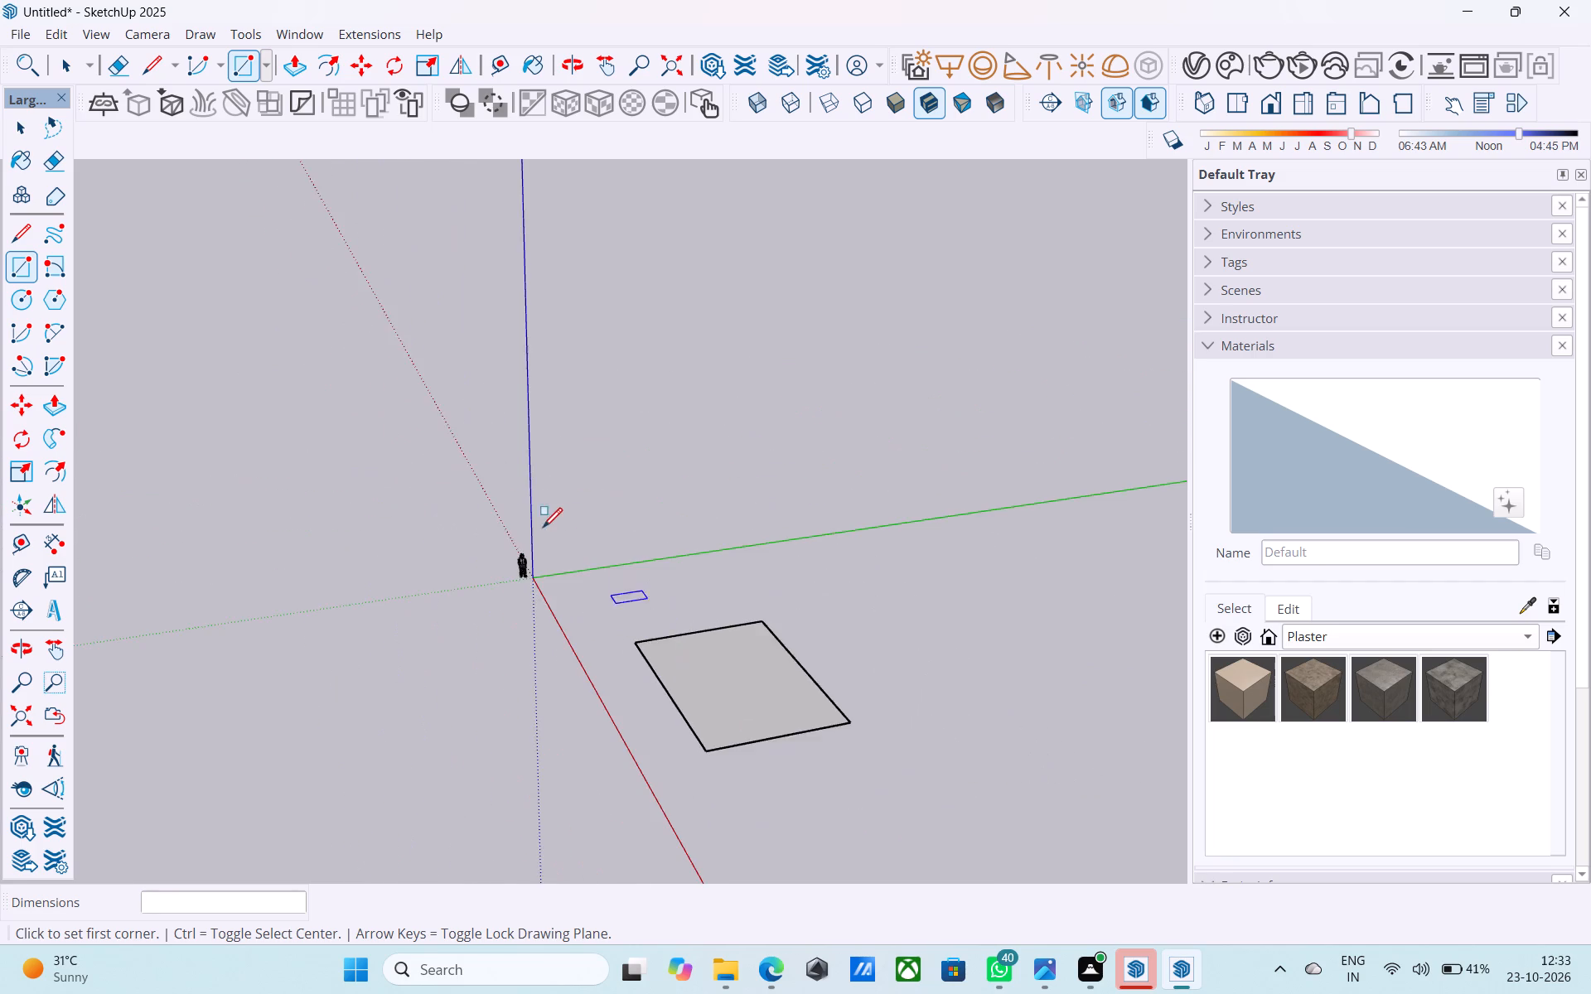
{"action": "scroll", "coordinate": [543, 529], "scroll_direction": "down", "scroll_amount": 6}
{"action": "middle_click_drag", "start_coordinate": [479, 447], "coordinate": [530, 618]}
{"action": "key", "text": "space"}
{"action": "scroll", "coordinate": [607, 664], "scroll_direction": "up", "scroll_amount": 7}
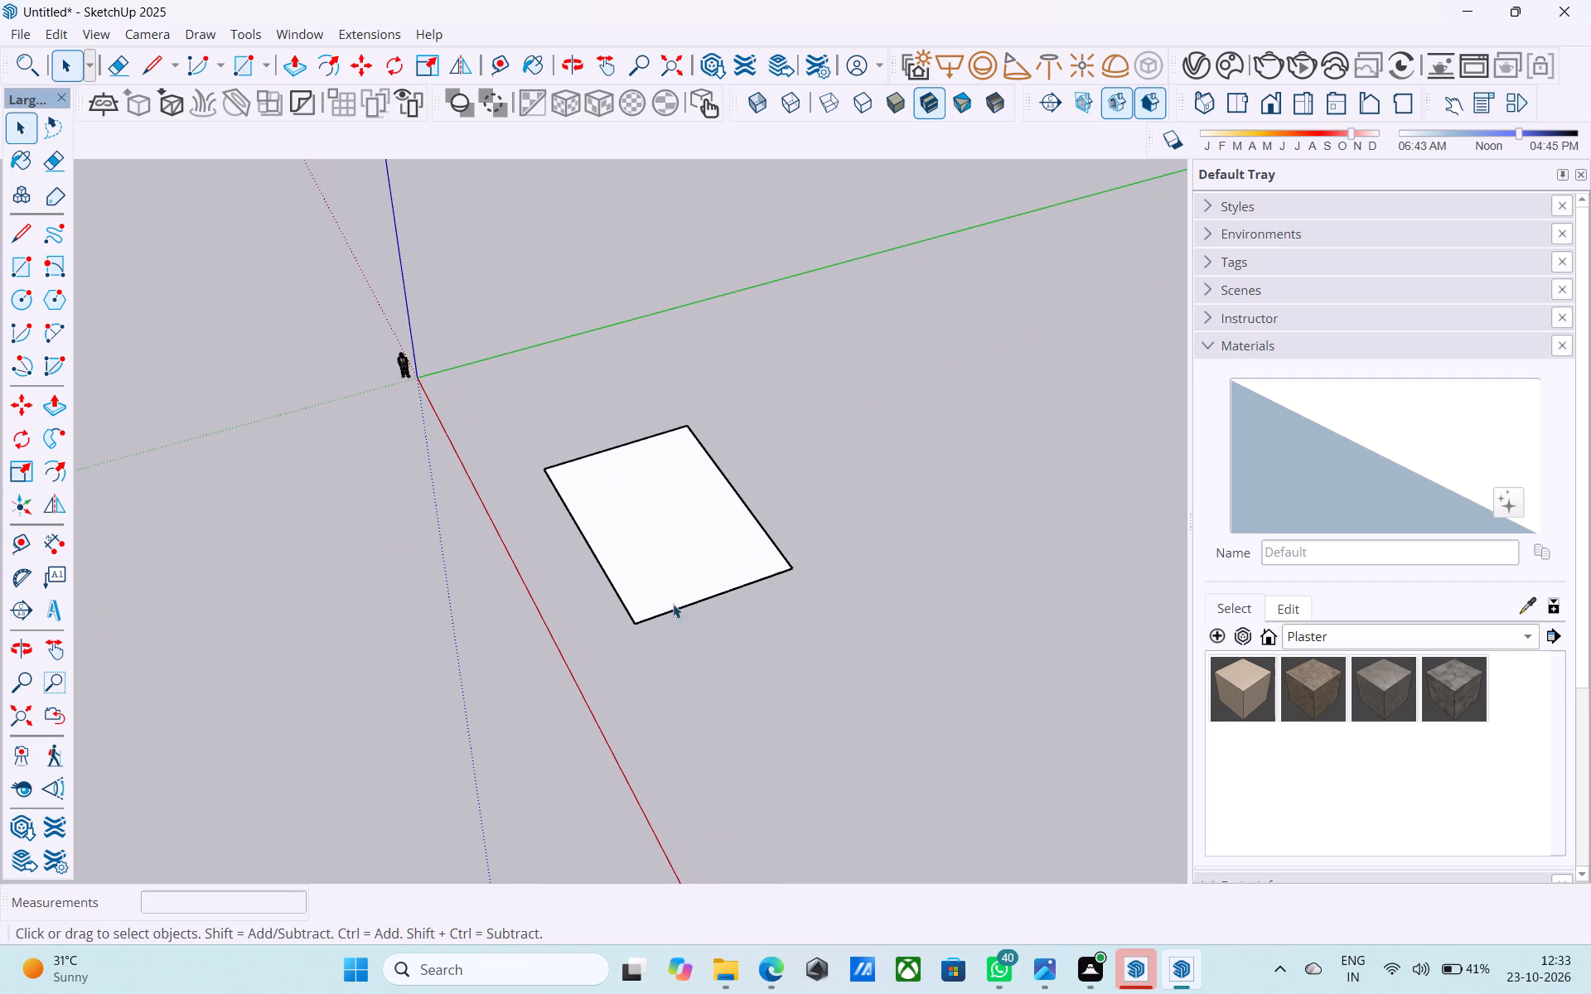
{"action": "left_click", "coordinate": [677, 594]}
{"action": "right_click", "coordinate": [677, 591]}
{"action": "left_click", "coordinate": [756, 268]}
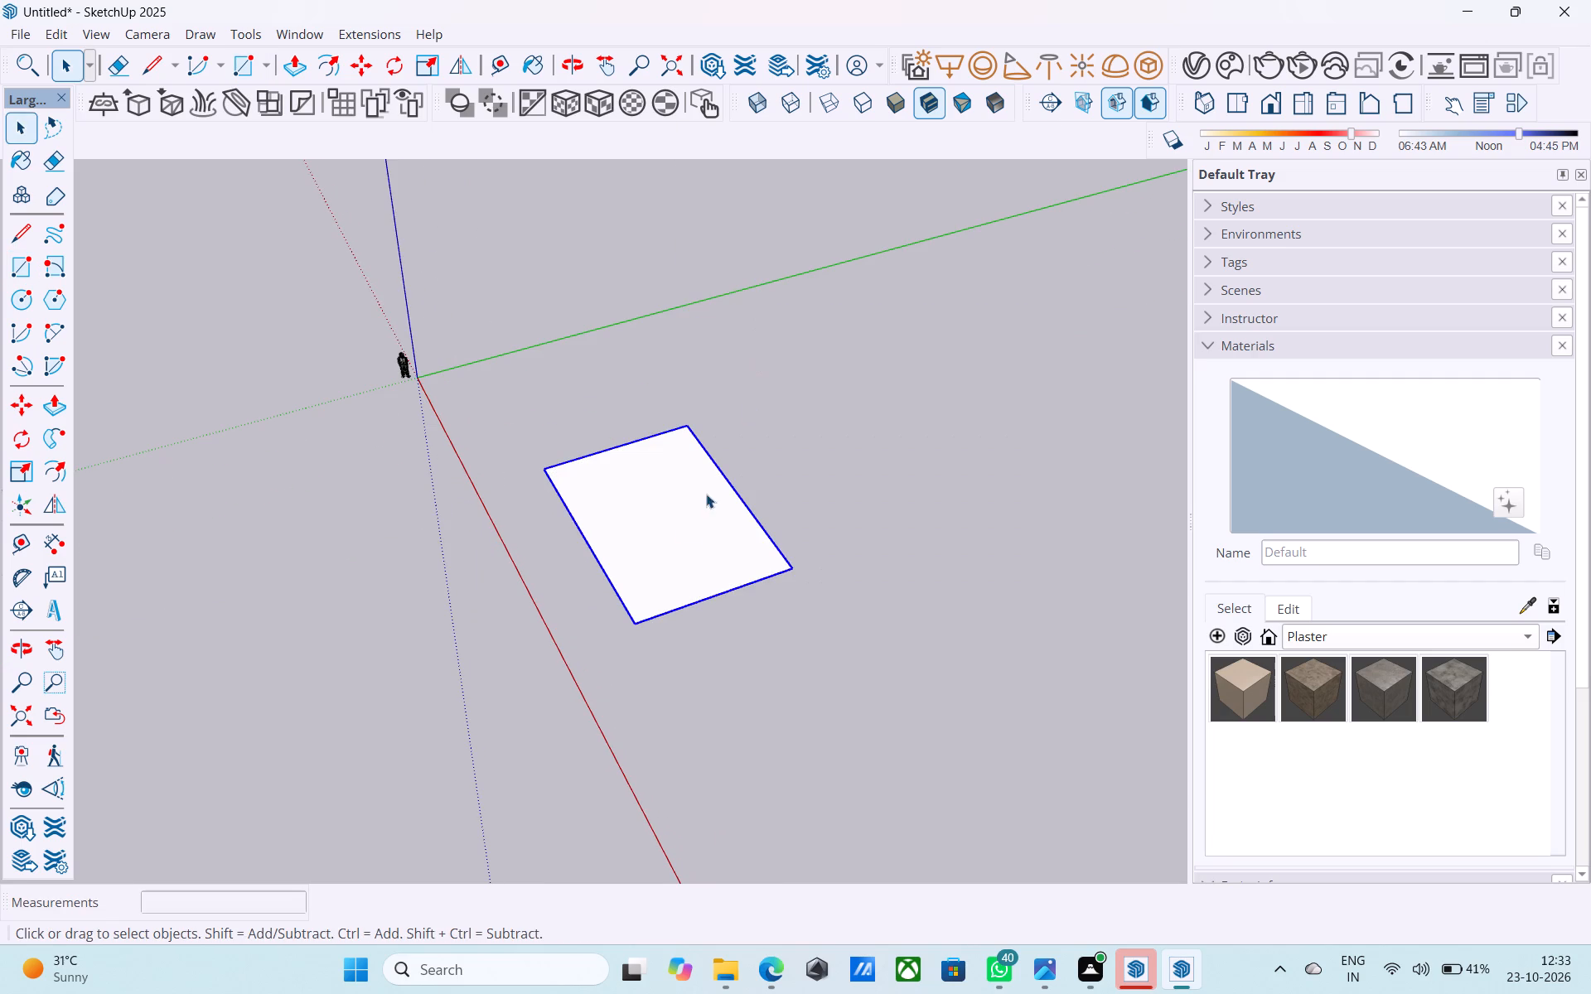
Open the rectangle group for editing and offset its outline 9" inward for the outer walls.
{"action": "left_click", "coordinate": [677, 538]}
{"action": "left_click", "coordinate": [671, 533]}
{"action": "double_click", "coordinate": [670, 532]}
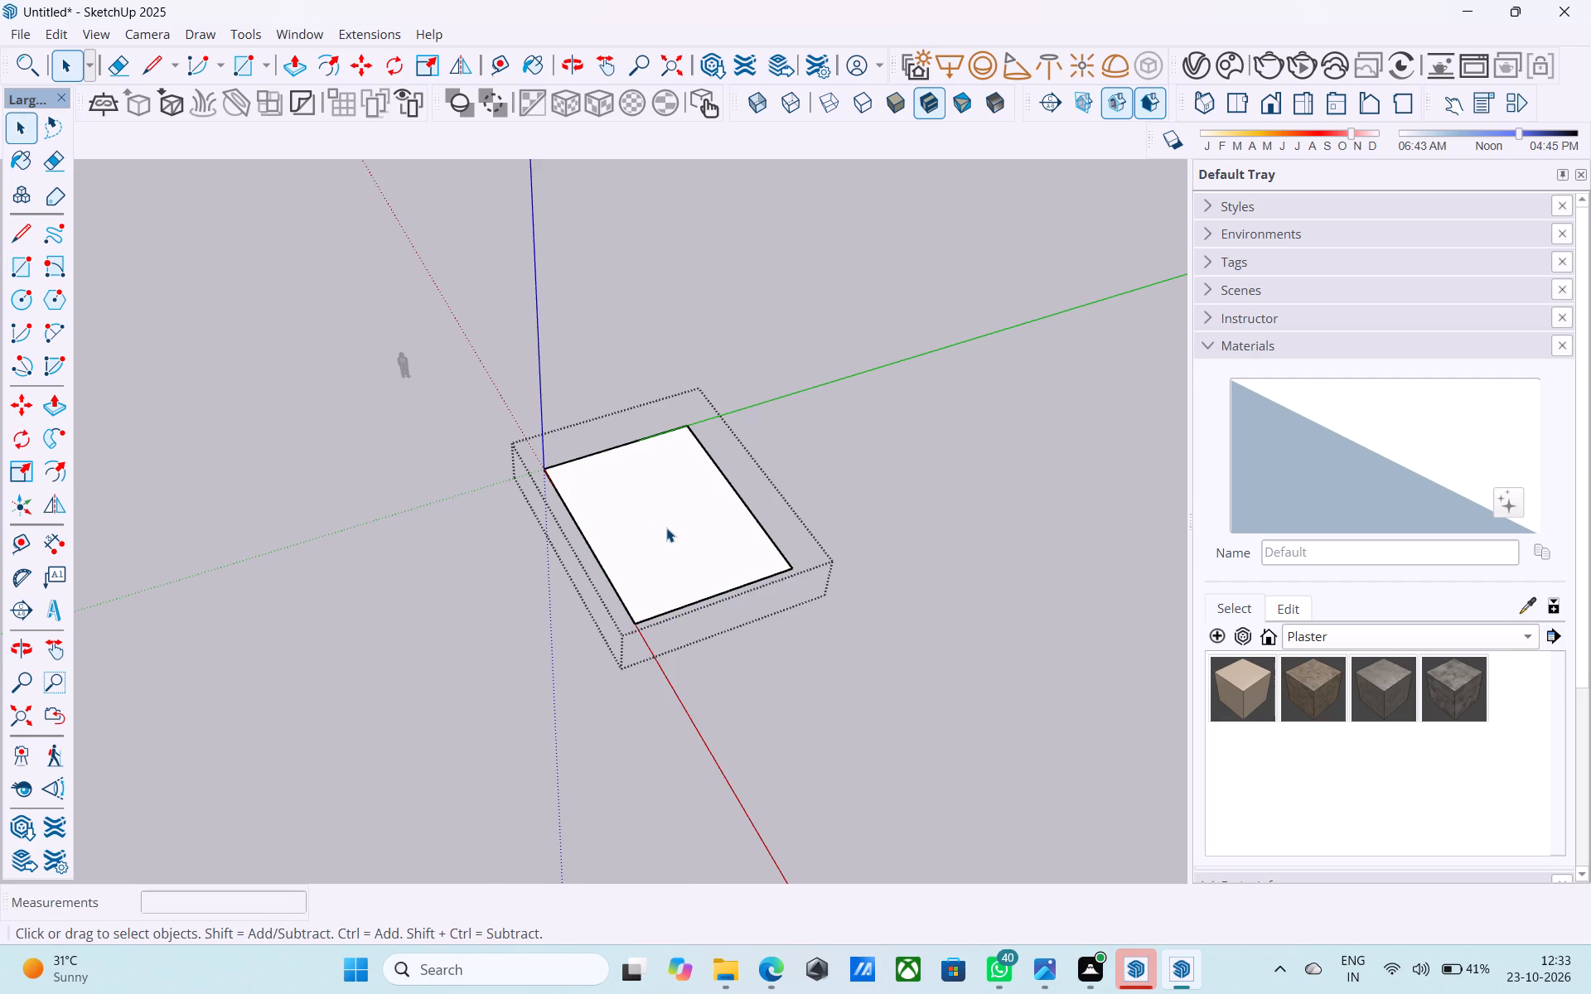
{"action": "middle_click_drag", "start_coordinate": [666, 528], "coordinate": [646, 521]}
{"action": "scroll", "coordinate": [646, 521], "scroll_direction": "up", "scroll_amount": 4}
{"action": "left_click", "coordinate": [643, 521]}
{"action": "key", "text": "f"}
{"action": "left_click", "coordinate": [643, 520]}
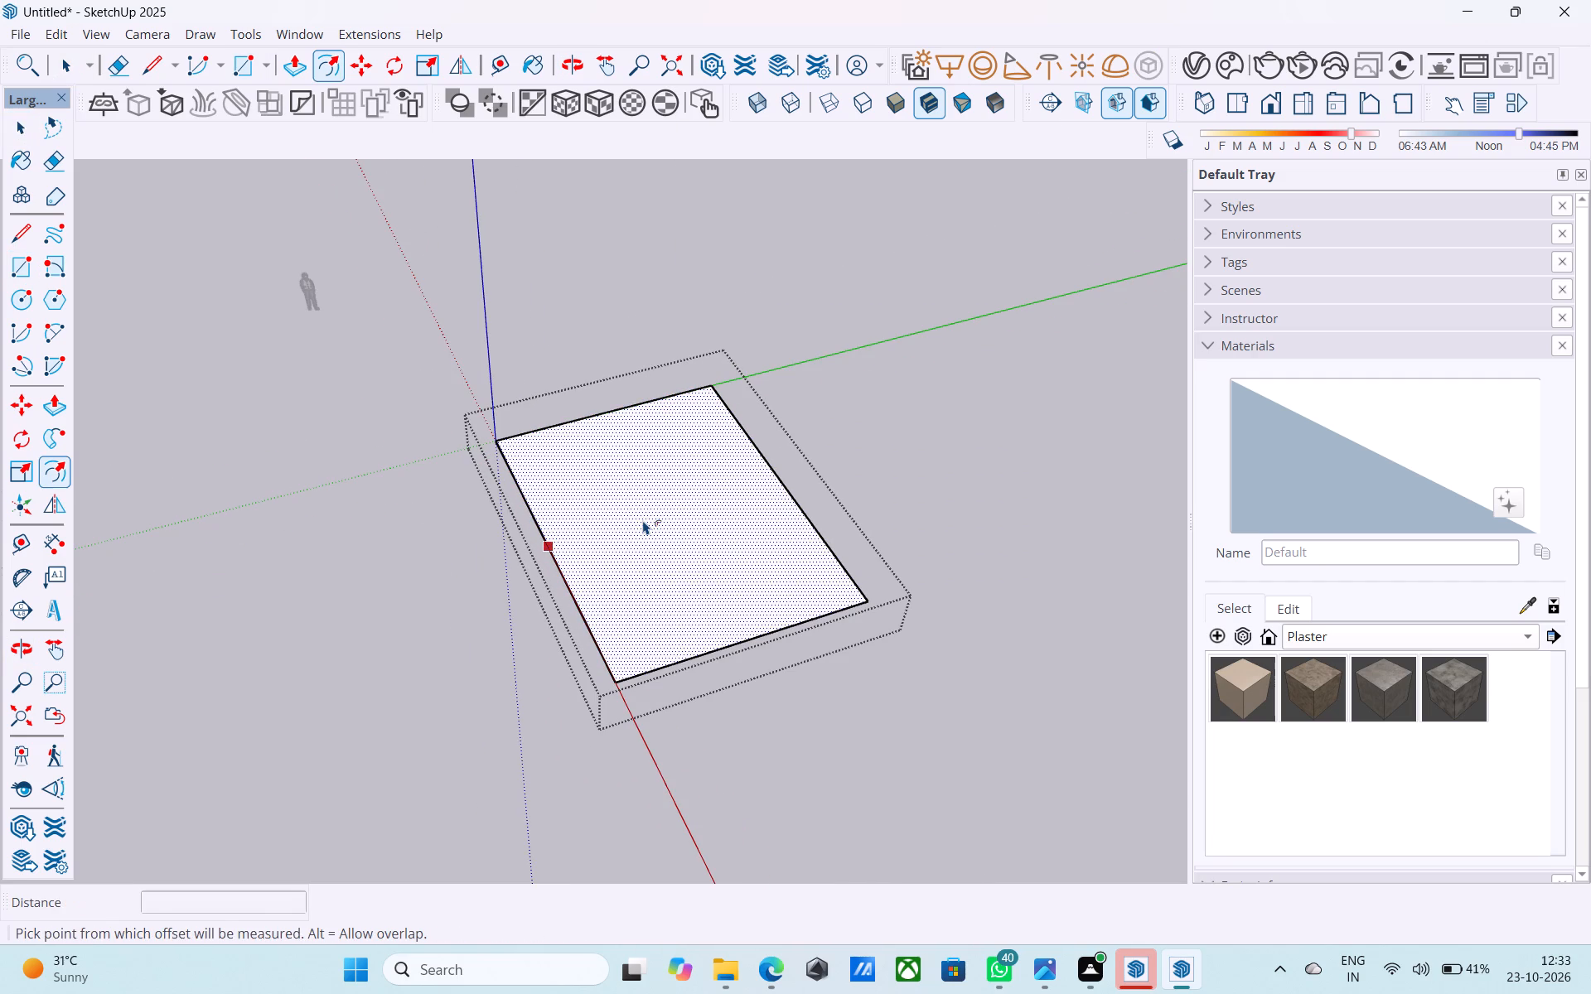
{"action": "key", "text": "9"}
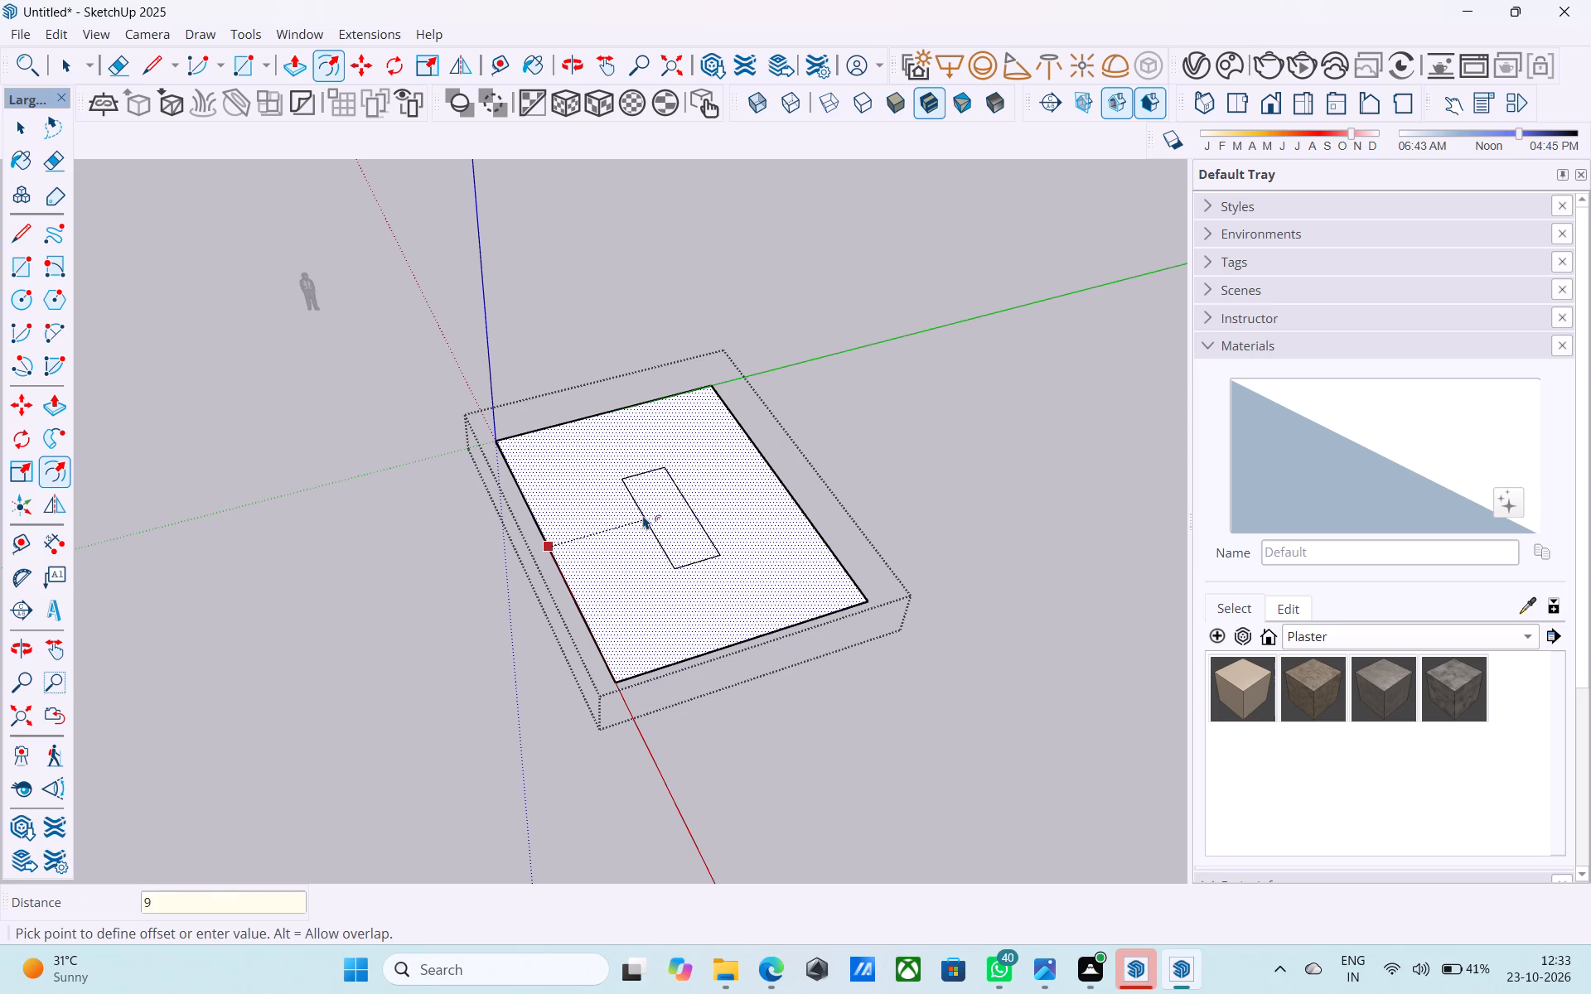
{"action": "key", "text": "shift+quotedbl"}
{"action": "key", "text": "Return"}
{"action": "key", "text": "space"}
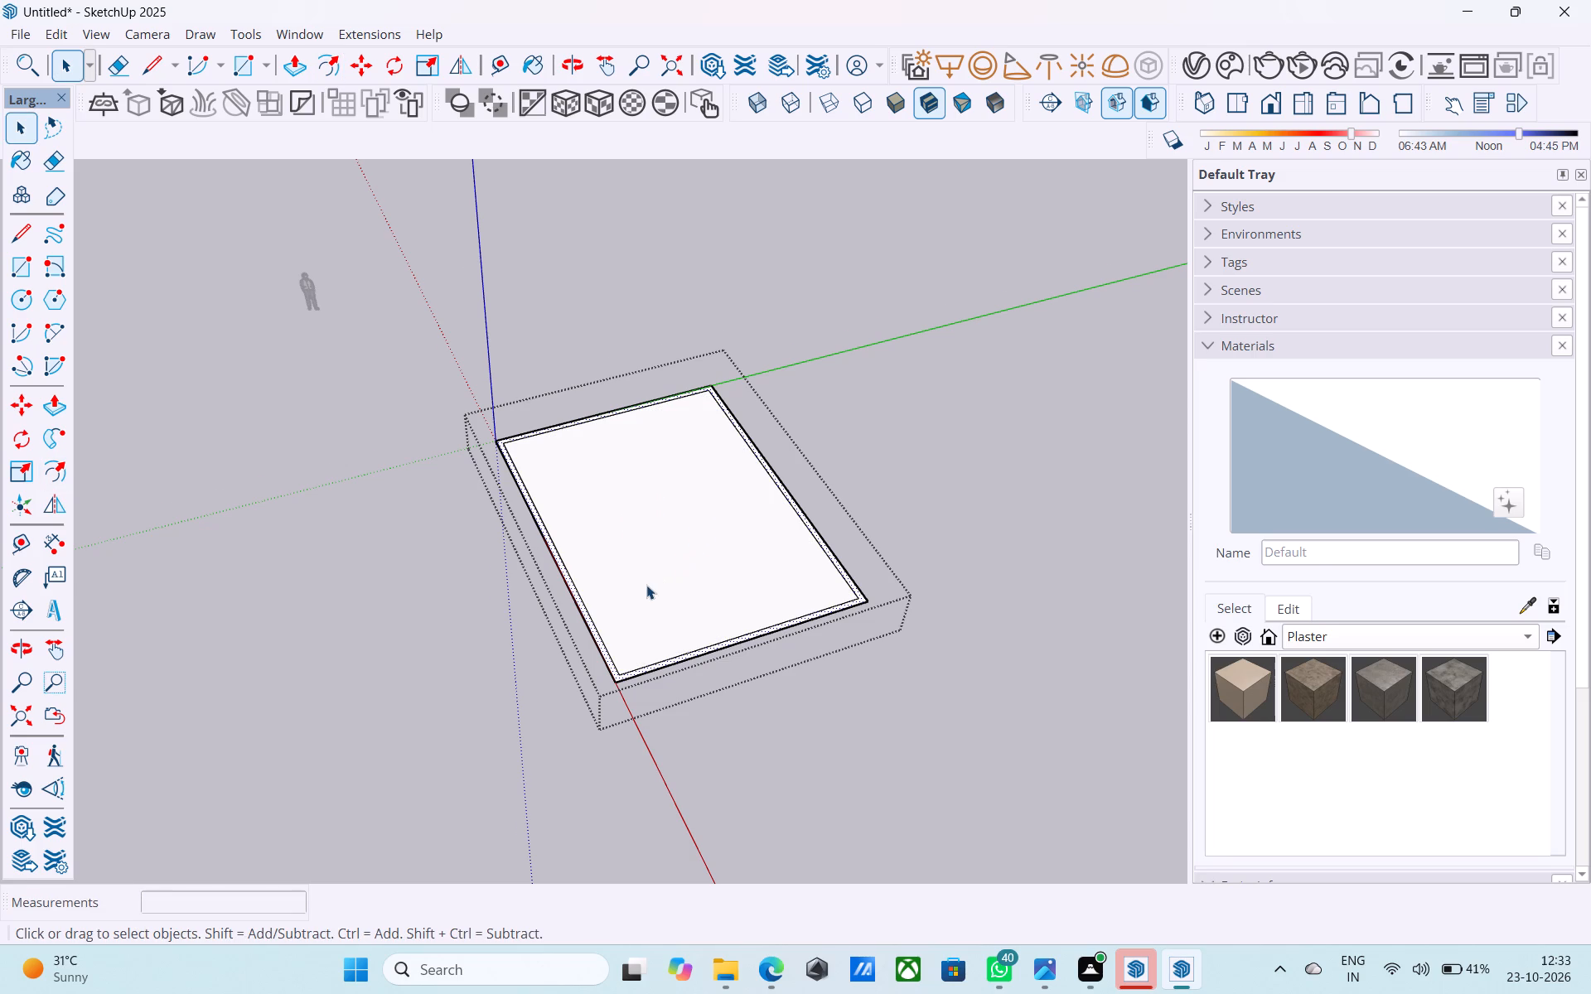
Copy the inner outline's long edge beside the red axis 12' inward along the green direction.
{"action": "scroll", "coordinate": [646, 585], "scroll_direction": "up", "scroll_amount": 2}
{"action": "middle_click_drag", "start_coordinate": [623, 572], "coordinate": [585, 537]}
{"action": "scroll", "coordinate": [619, 448], "scroll_direction": "down", "scroll_amount": 1}
{"action": "middle_click_drag", "start_coordinate": [619, 447], "coordinate": [619, 446]}
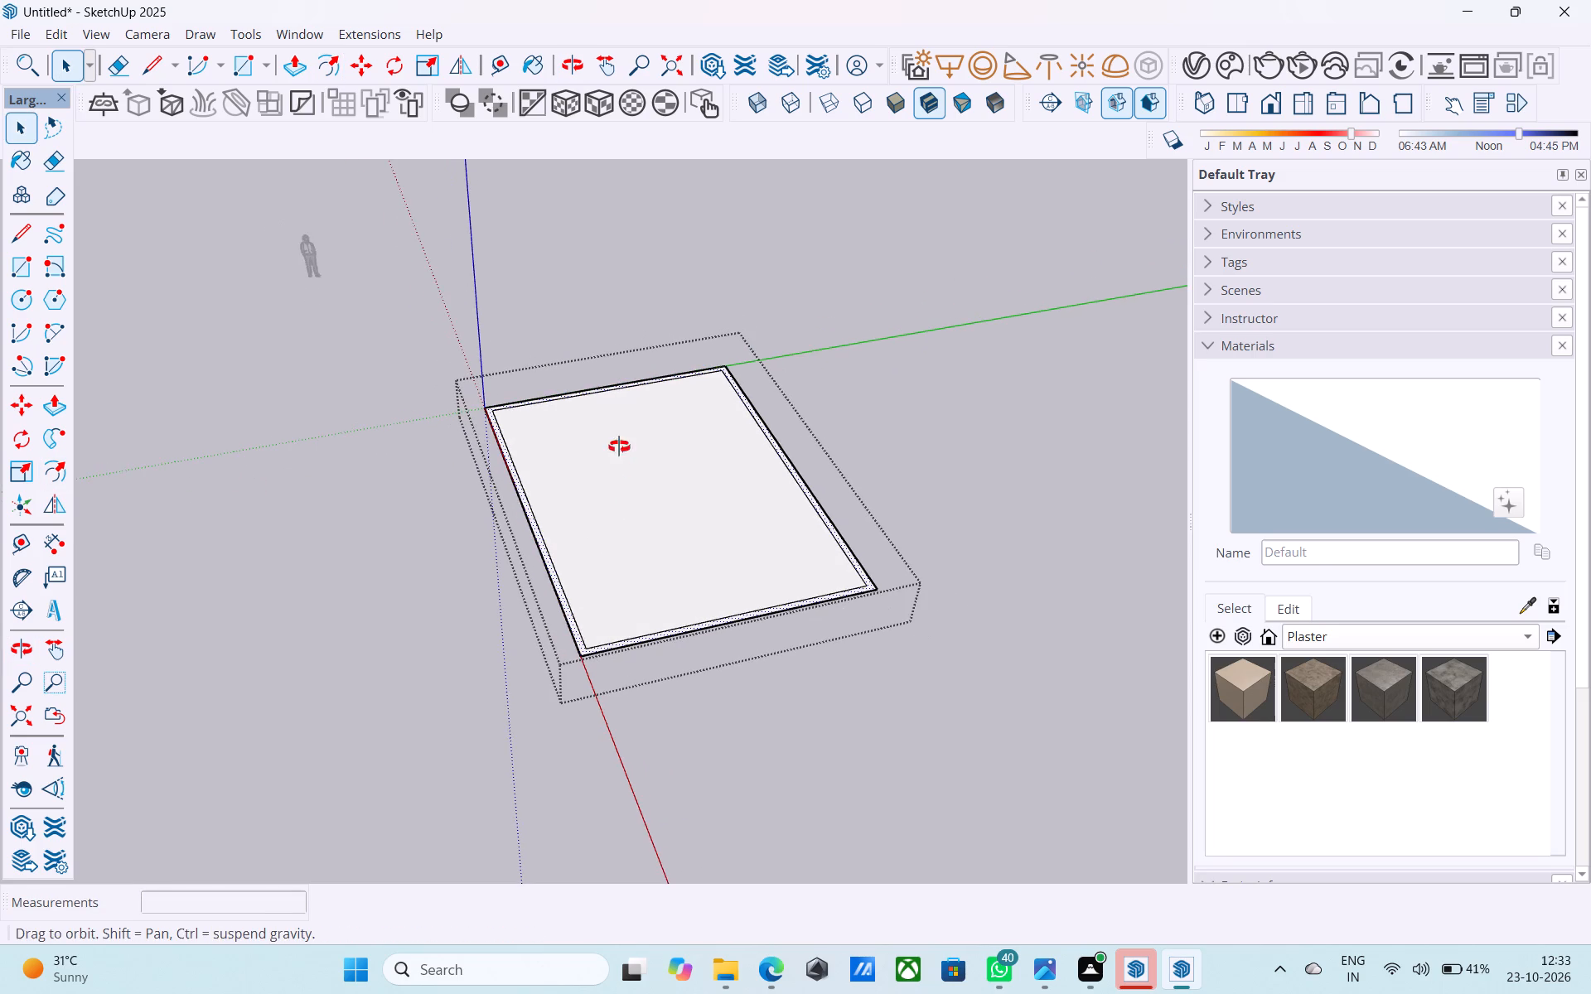
{"action": "middle_click_drag", "start_coordinate": [619, 446], "coordinate": [619, 543]}
{"action": "middle_click_drag", "start_coordinate": [620, 663], "coordinate": [683, 596]}
{"action": "scroll", "coordinate": [558, 536], "scroll_direction": "down", "scroll_amount": 3}
{"action": "scroll", "coordinate": [585, 650], "scroll_direction": "up", "scroll_amount": 6}
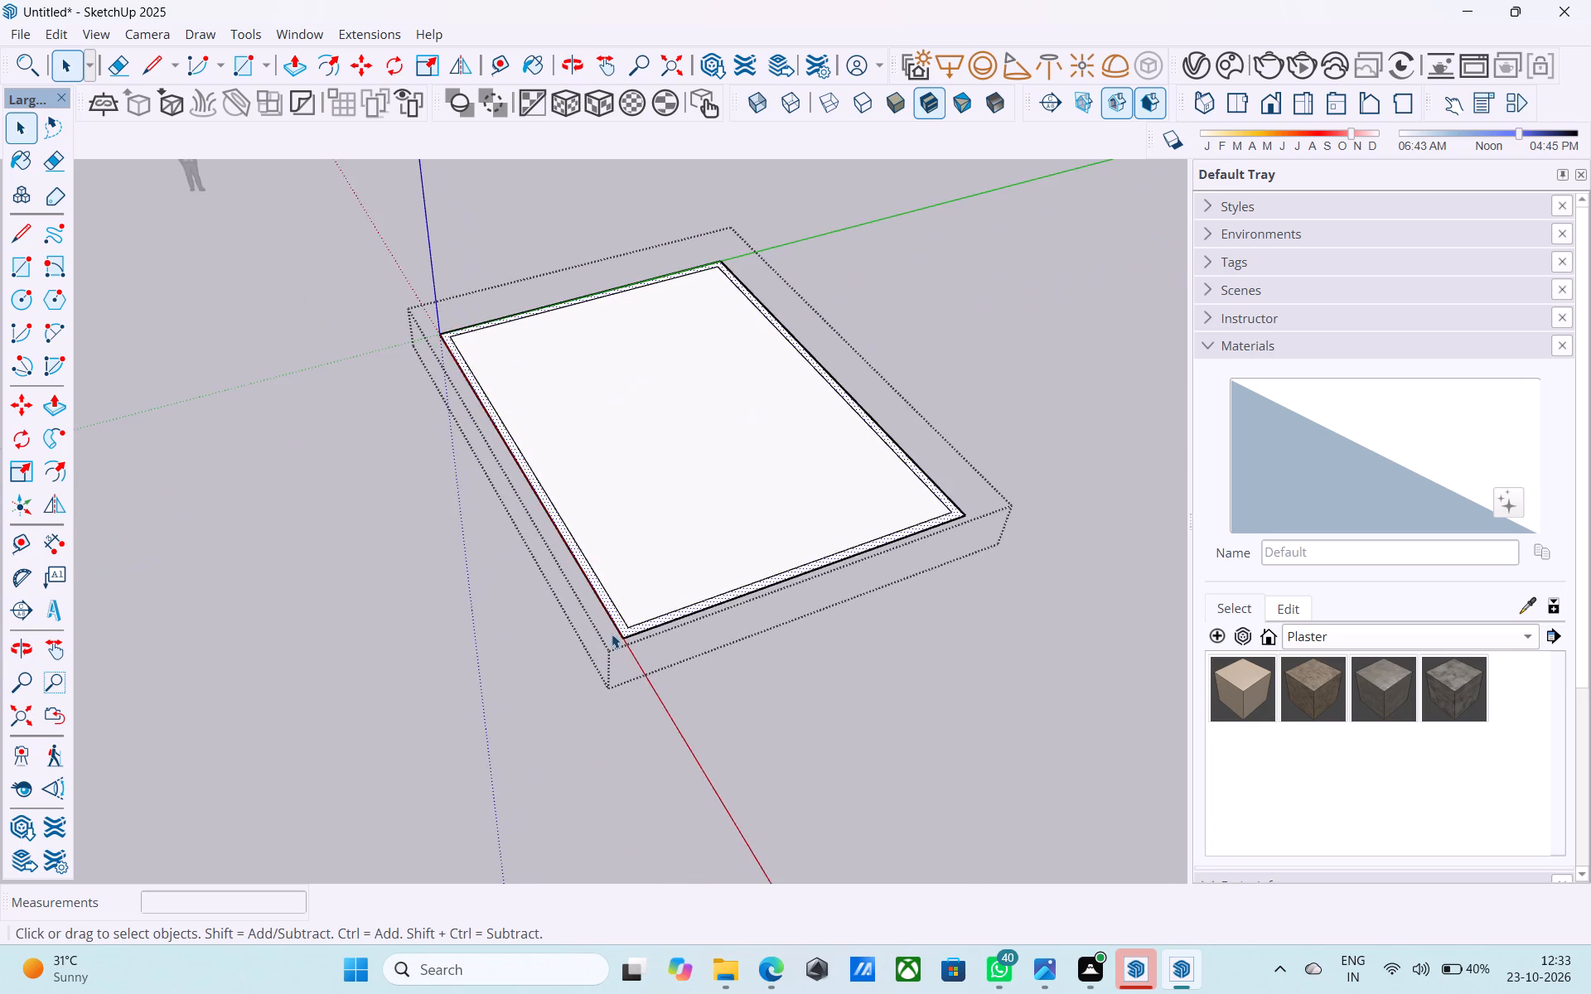
{"action": "middle_click_drag", "start_coordinate": [619, 612], "coordinate": [539, 615]}
{"action": "scroll", "coordinate": [482, 591], "scroll_direction": "down", "scroll_amount": 2}
{"action": "middle_click_drag", "start_coordinate": [481, 593], "coordinate": [565, 657]}
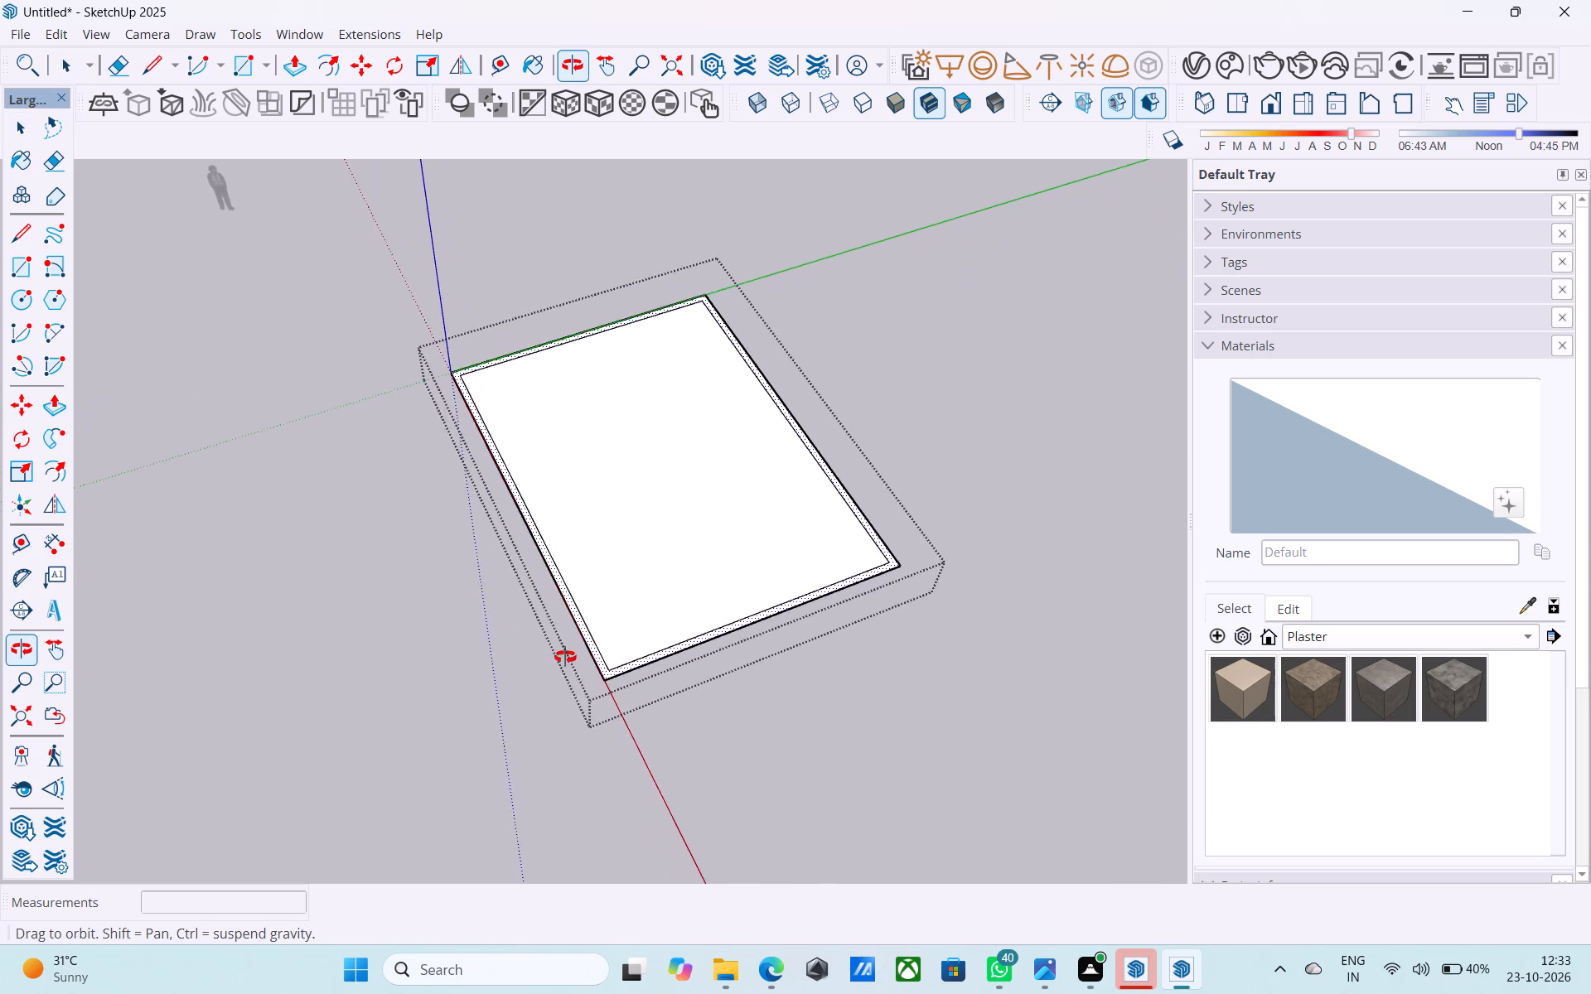
{"action": "middle_click_drag", "start_coordinate": [565, 657], "coordinate": [580, 655]}
{"action": "scroll", "coordinate": [587, 654], "scroll_direction": "up", "scroll_amount": 5}
{"action": "left_click", "coordinate": [627, 650]}
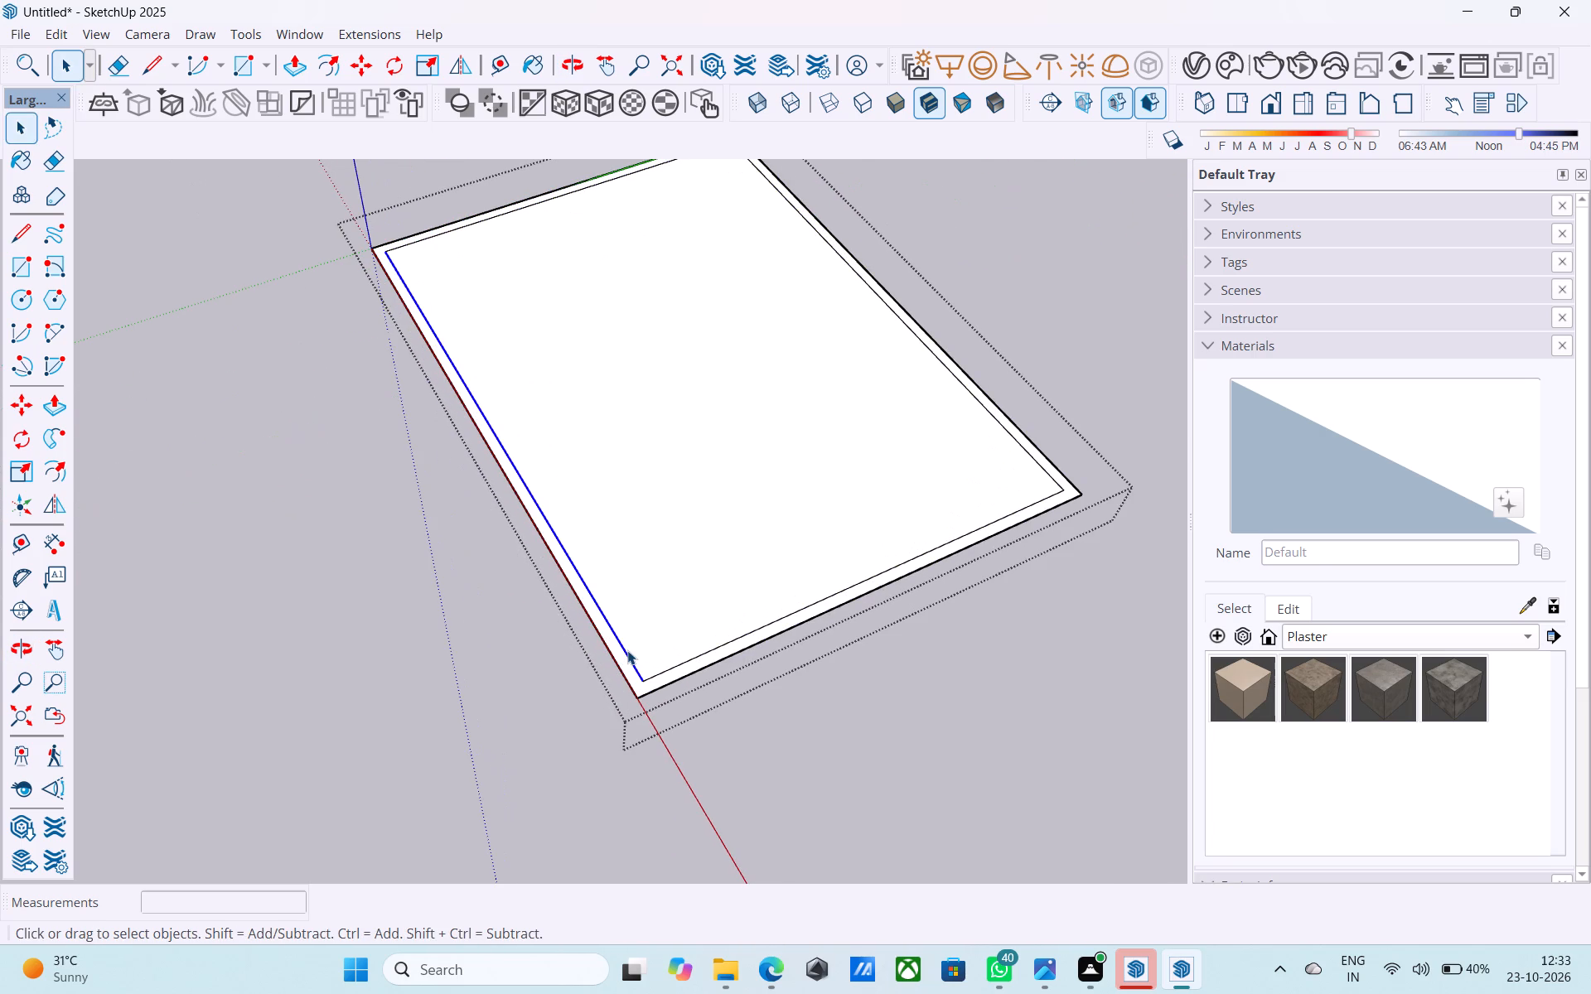
{"action": "key", "text": "m"}
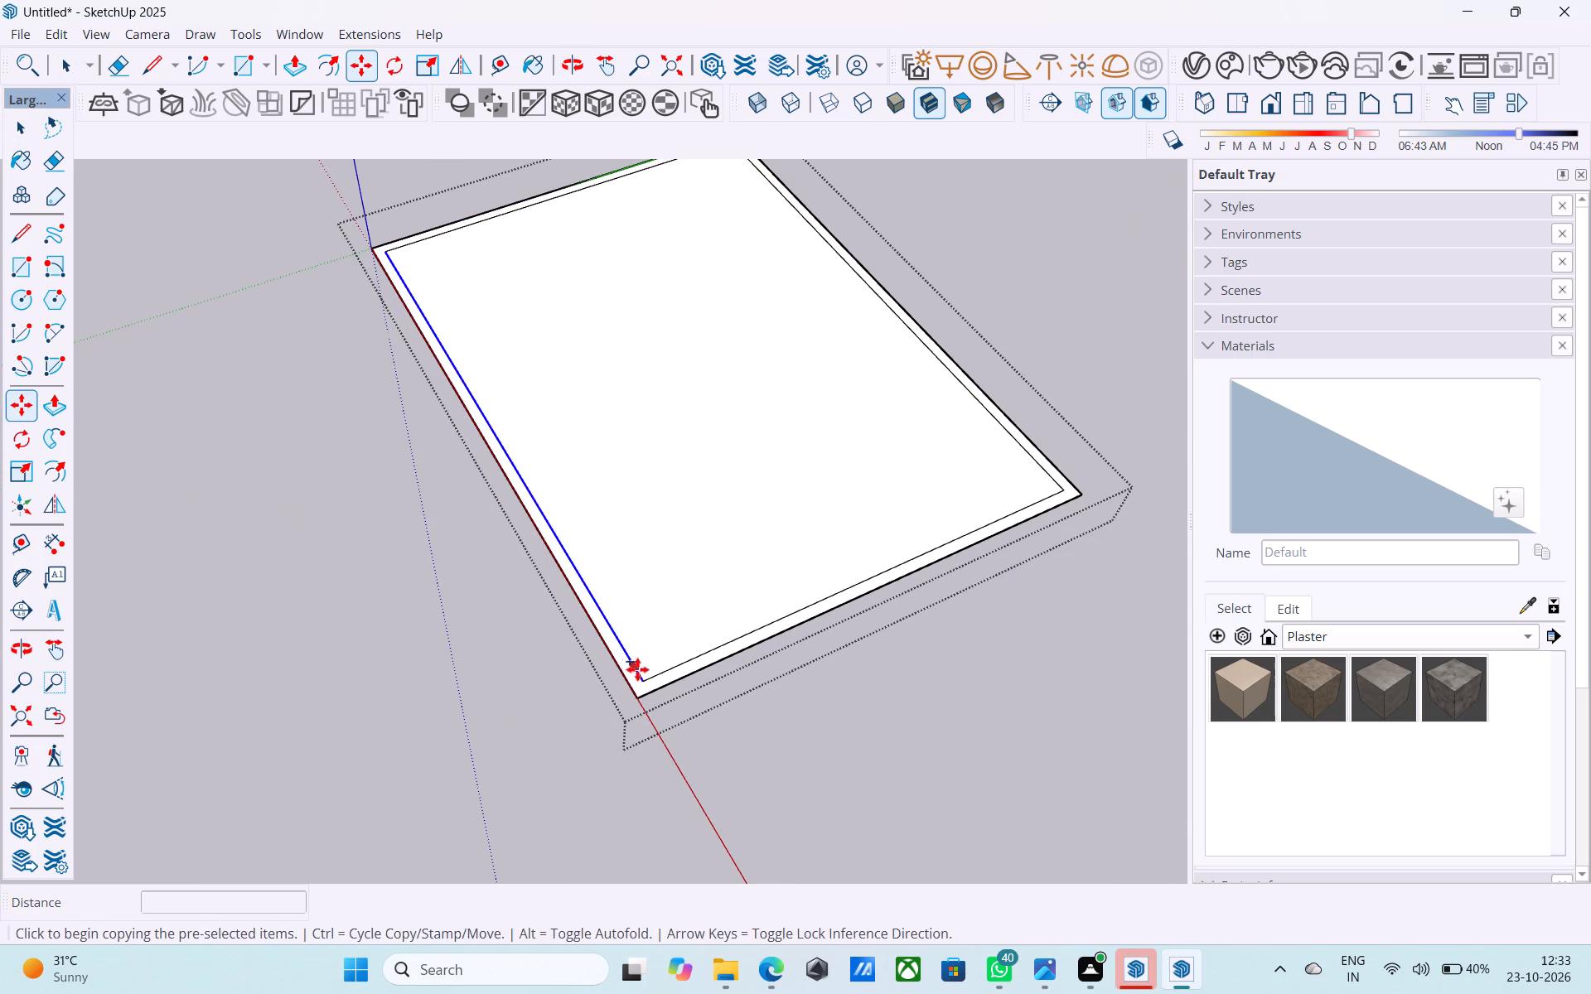
{"action": "left_click", "coordinate": [649, 679]}
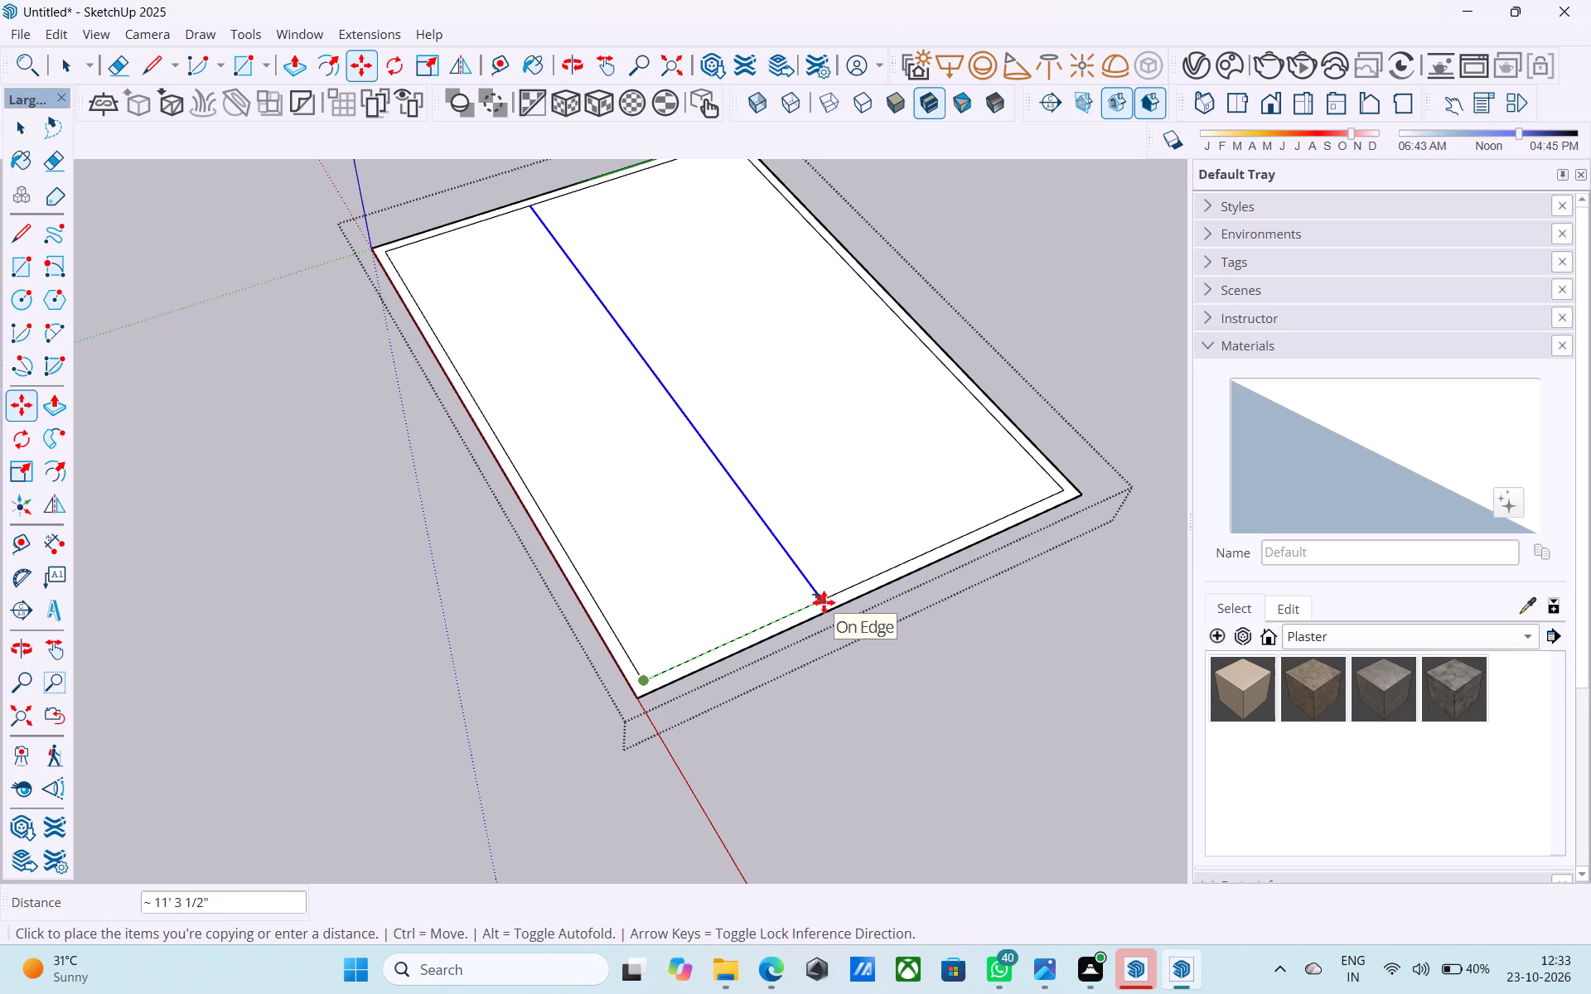
{"action": "type", "text": "12'"}
{"action": "key", "text": "Return"}
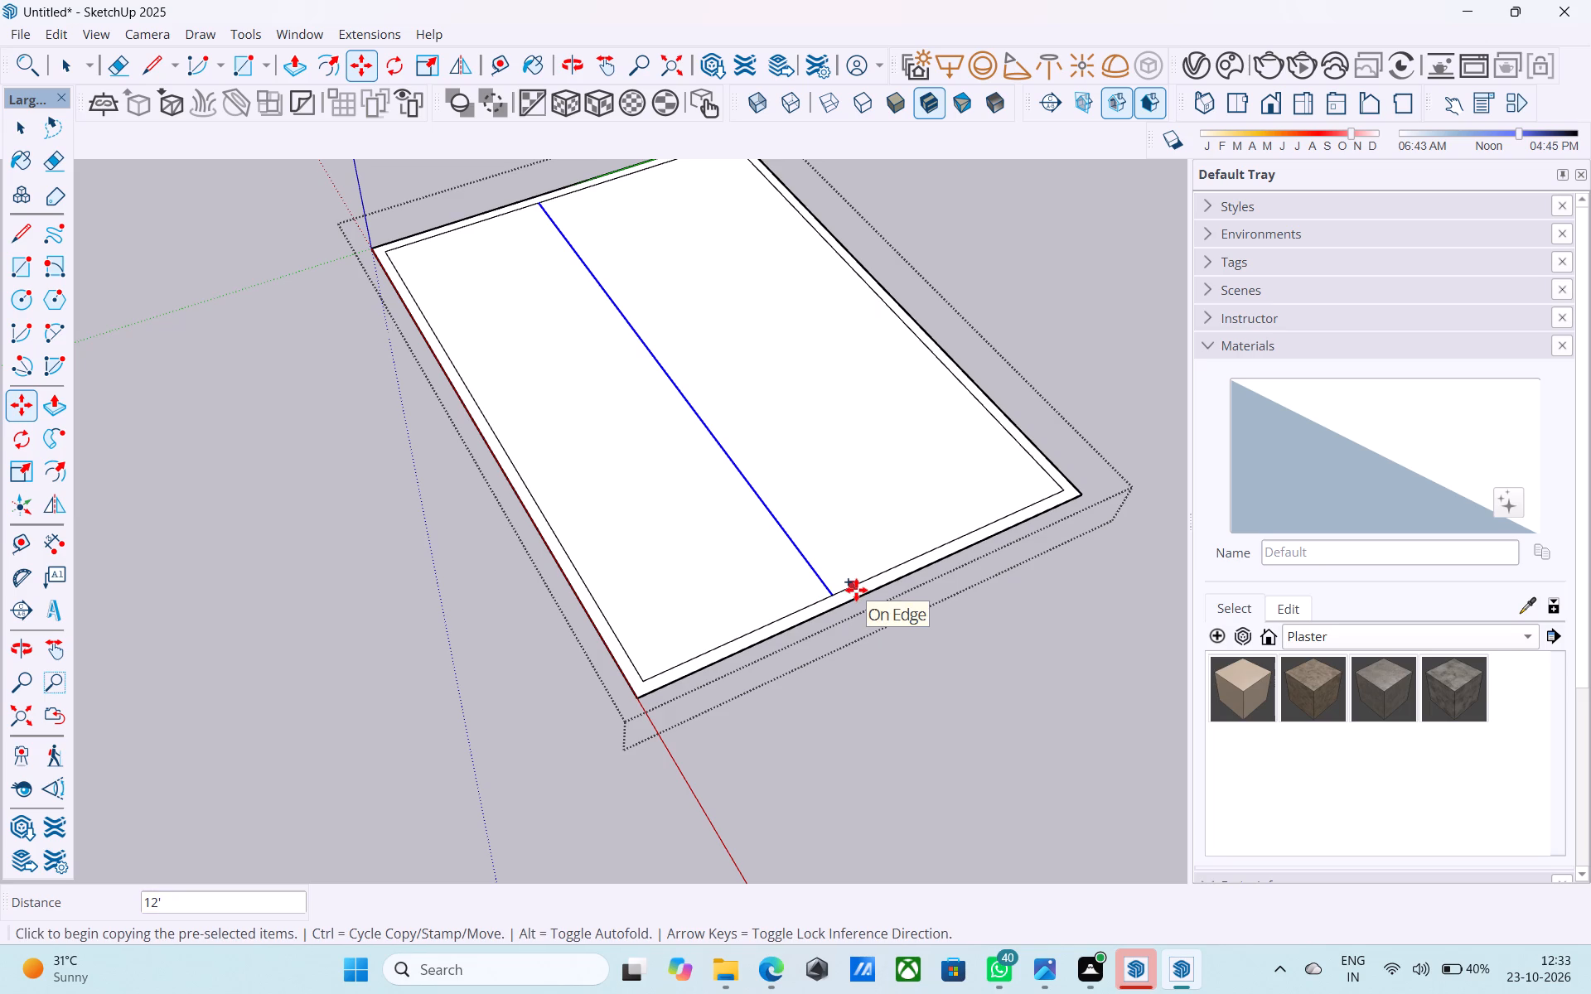
Copy the new partition line 6" farther from the red axis to give the partition its thickness.
{"action": "scroll", "coordinate": [831, 608], "scroll_direction": "up", "scroll_amount": 5}
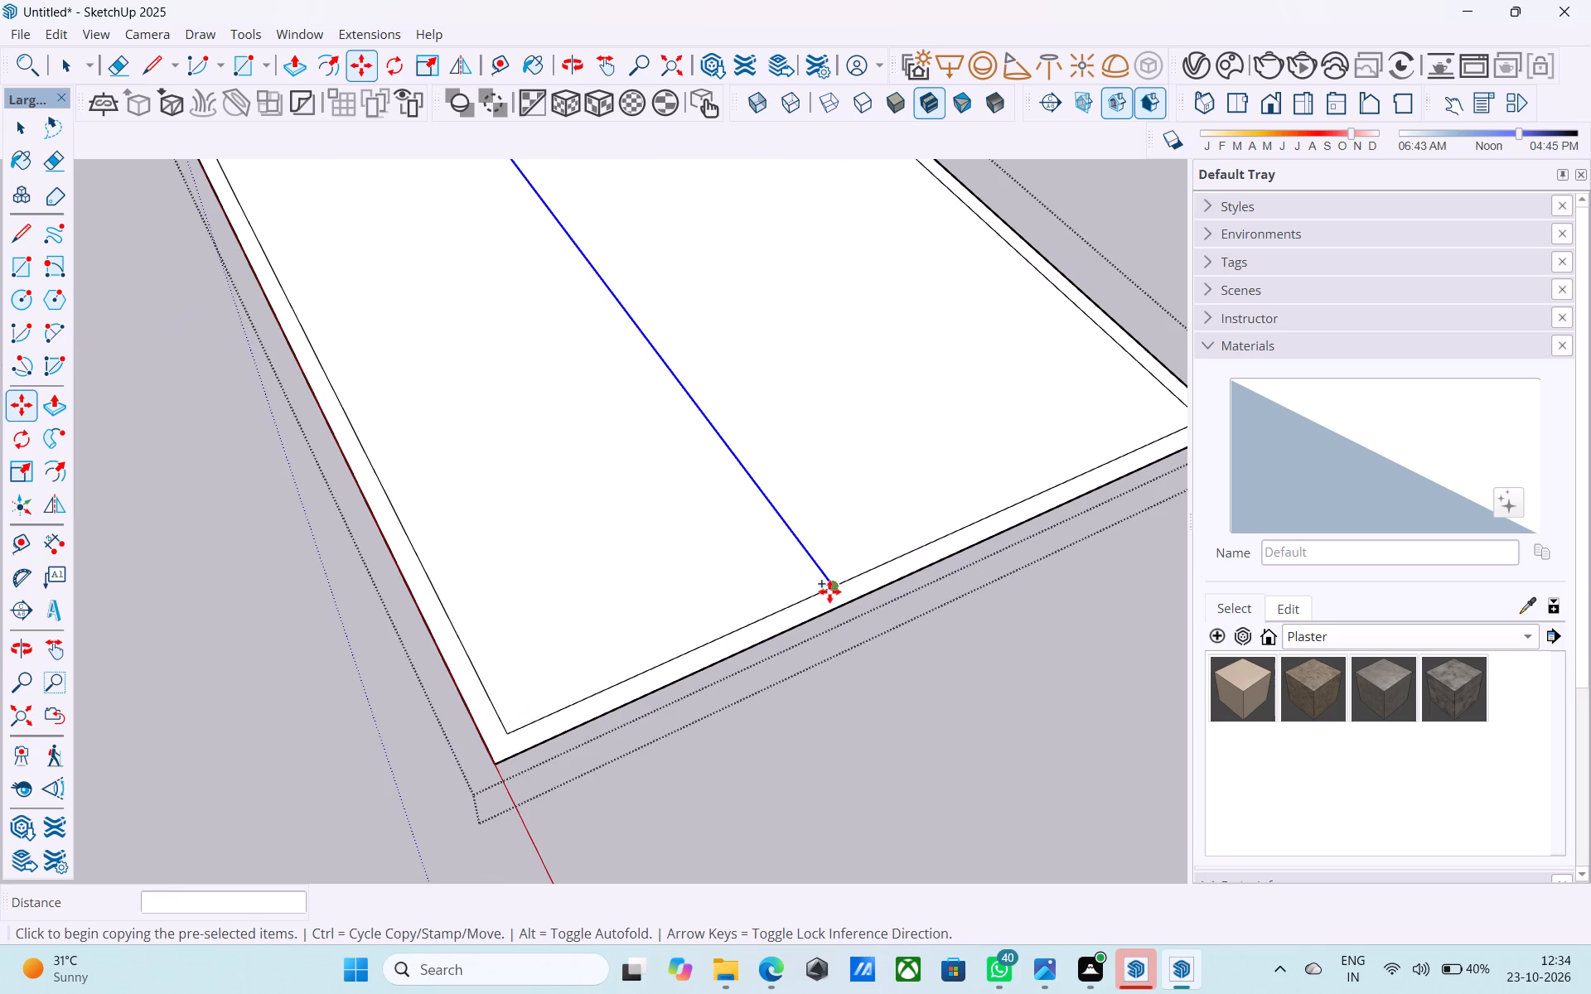
{"action": "left_click", "coordinate": [834, 584]}
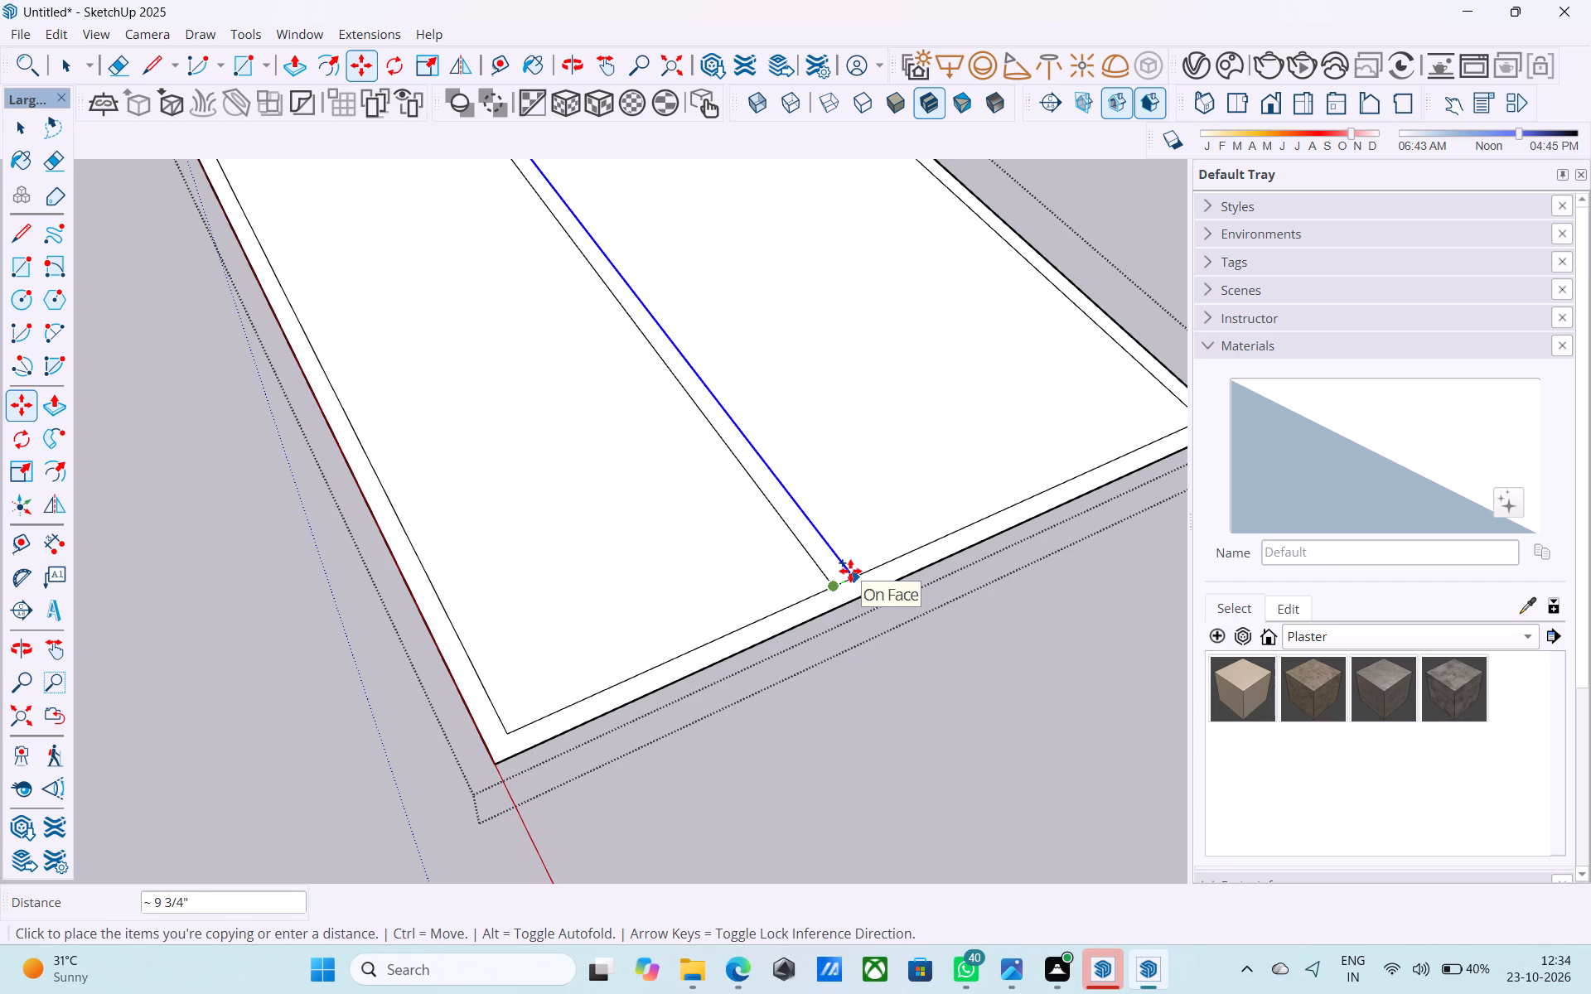
{"action": "type", "text": "6\""}
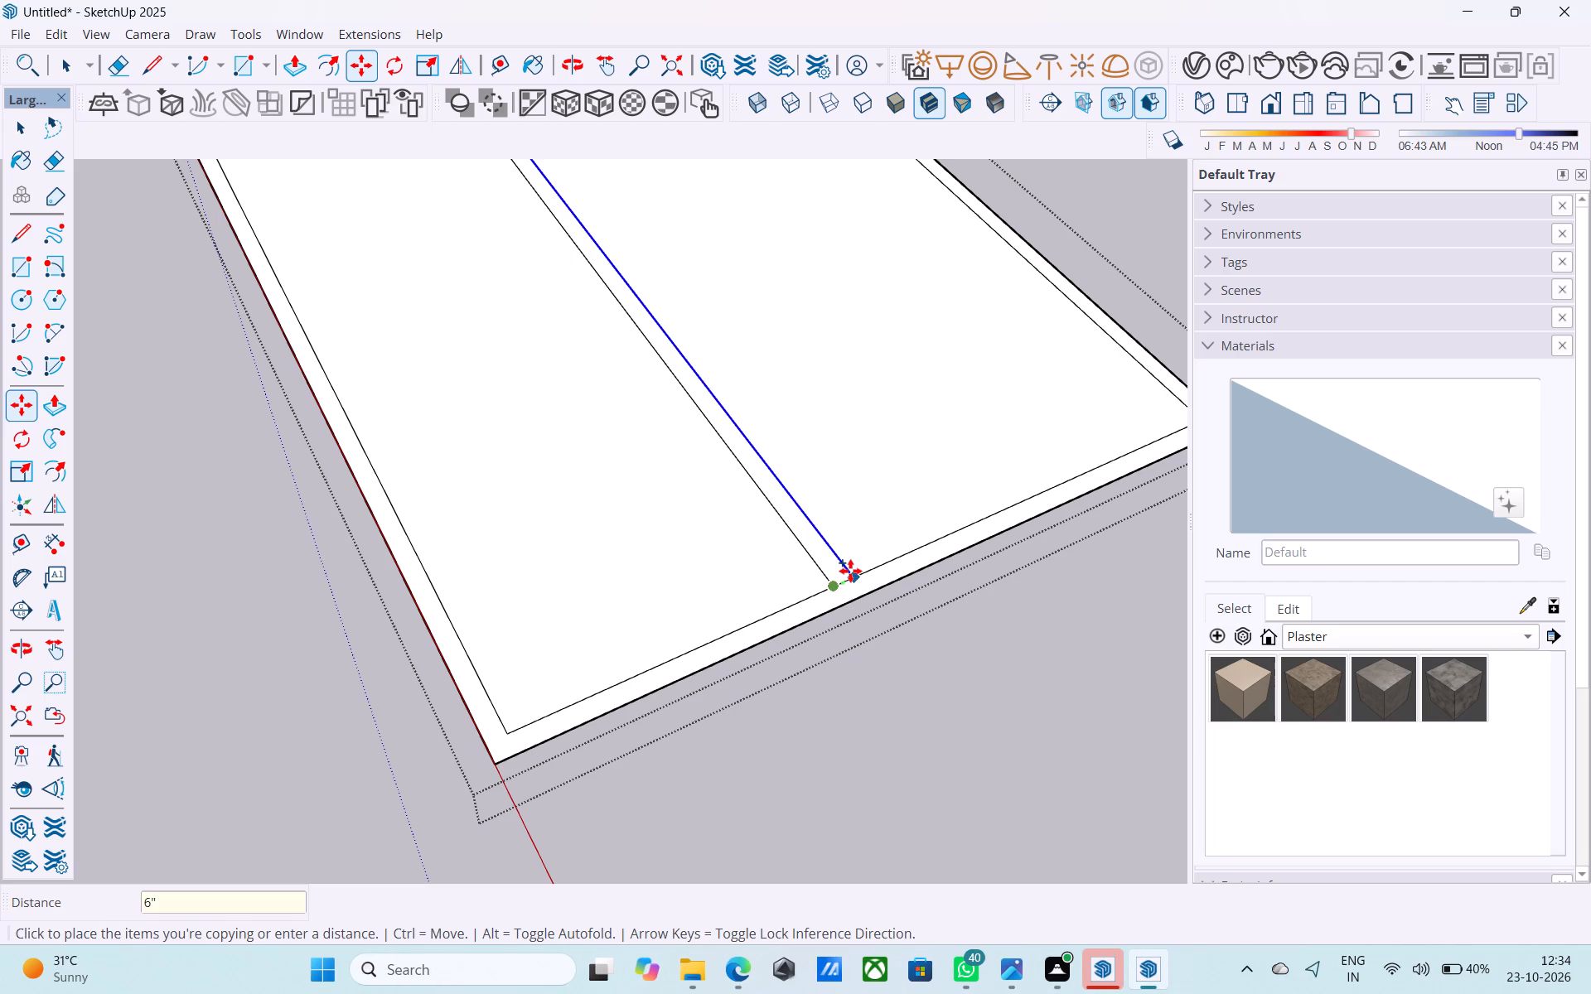
{"action": "key", "text": "Return"}
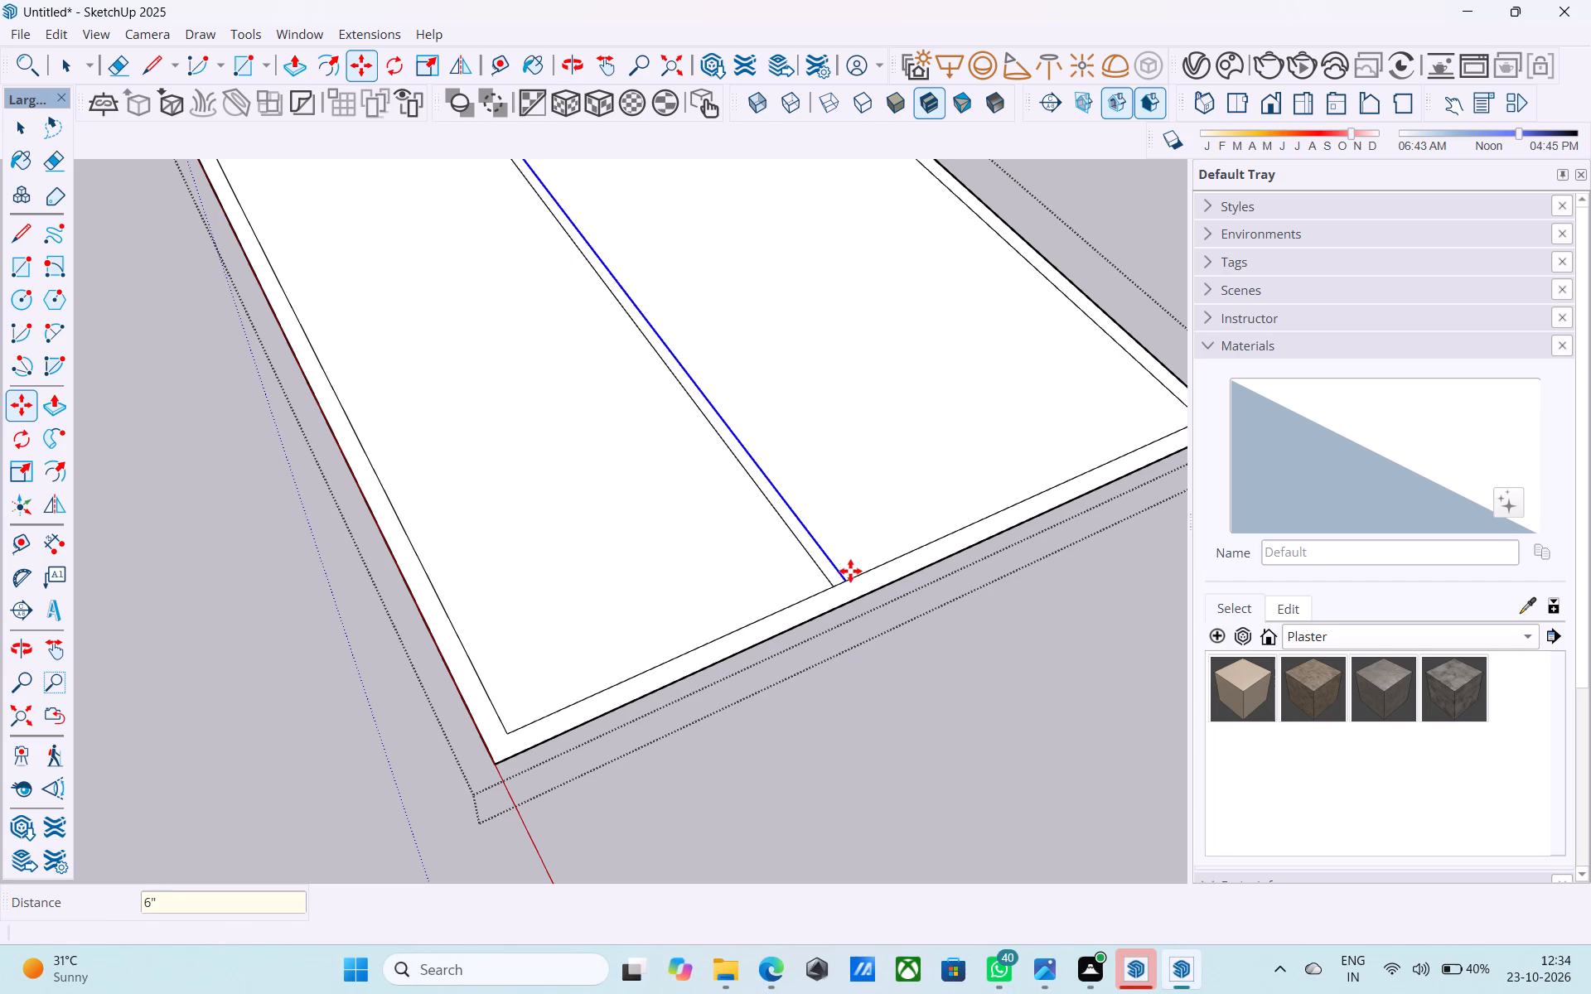
Copy the inner short edge of the wider room, at the end farthest from the origin, 4' inward along the partition.
{"action": "scroll", "coordinate": [927, 631], "scroll_direction": "down", "scroll_amount": 5}
{"action": "middle_click_drag", "start_coordinate": [921, 631], "coordinate": [893, 627]}
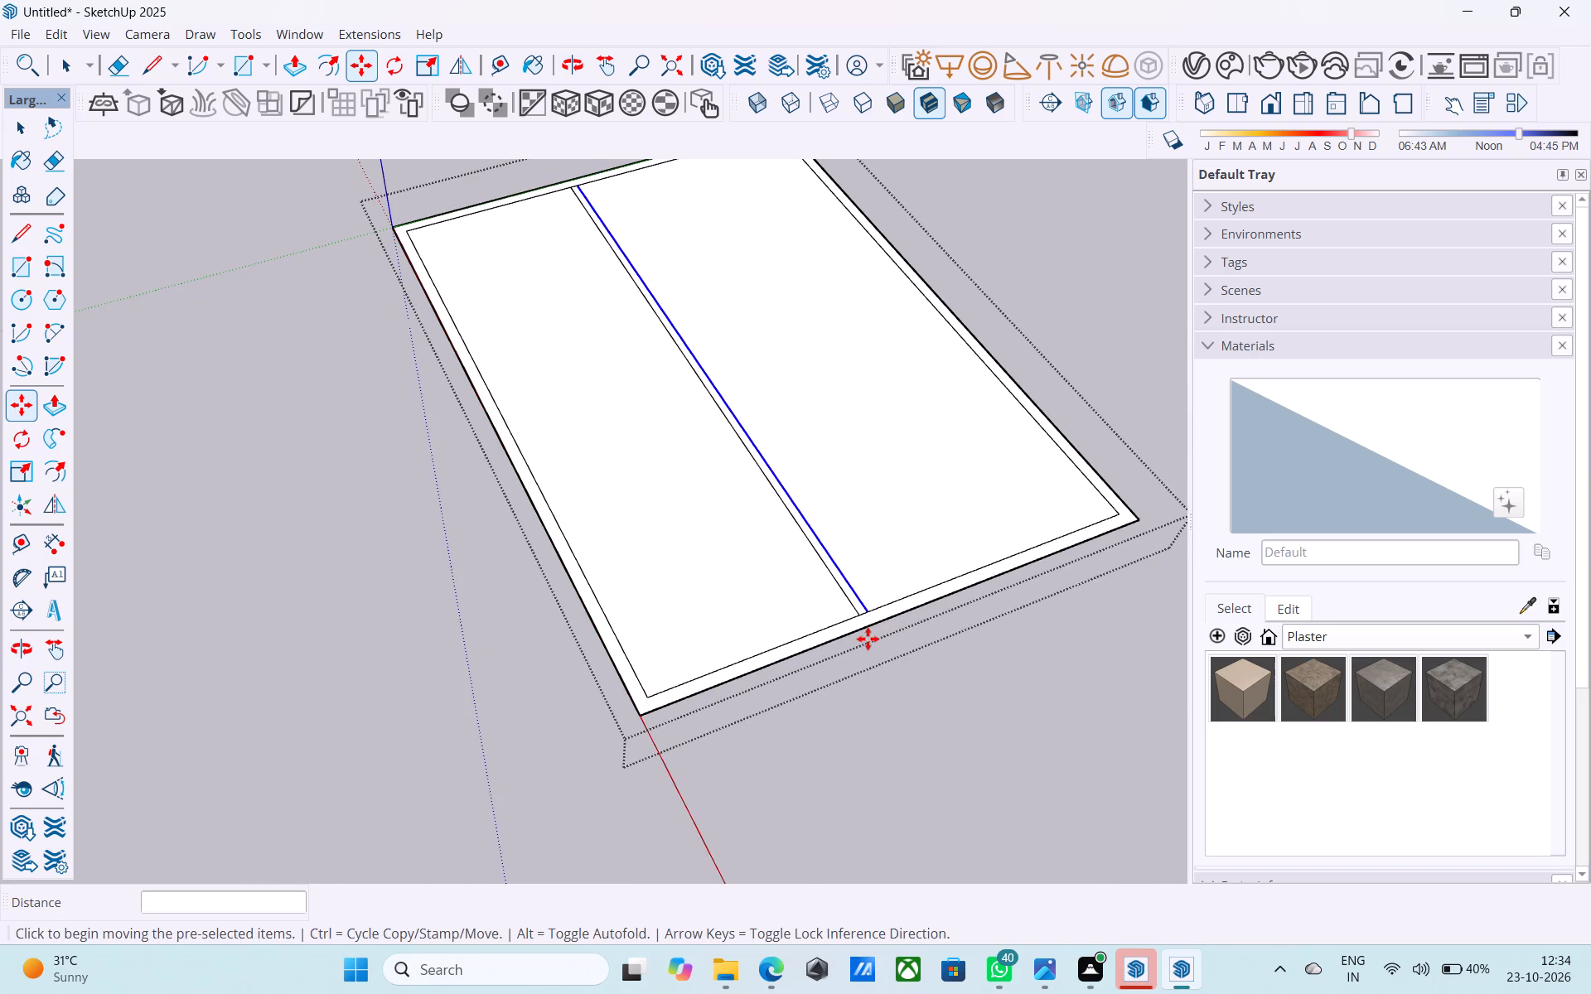
{"action": "scroll", "coordinate": [868, 639], "scroll_direction": "down", "scroll_amount": 3}
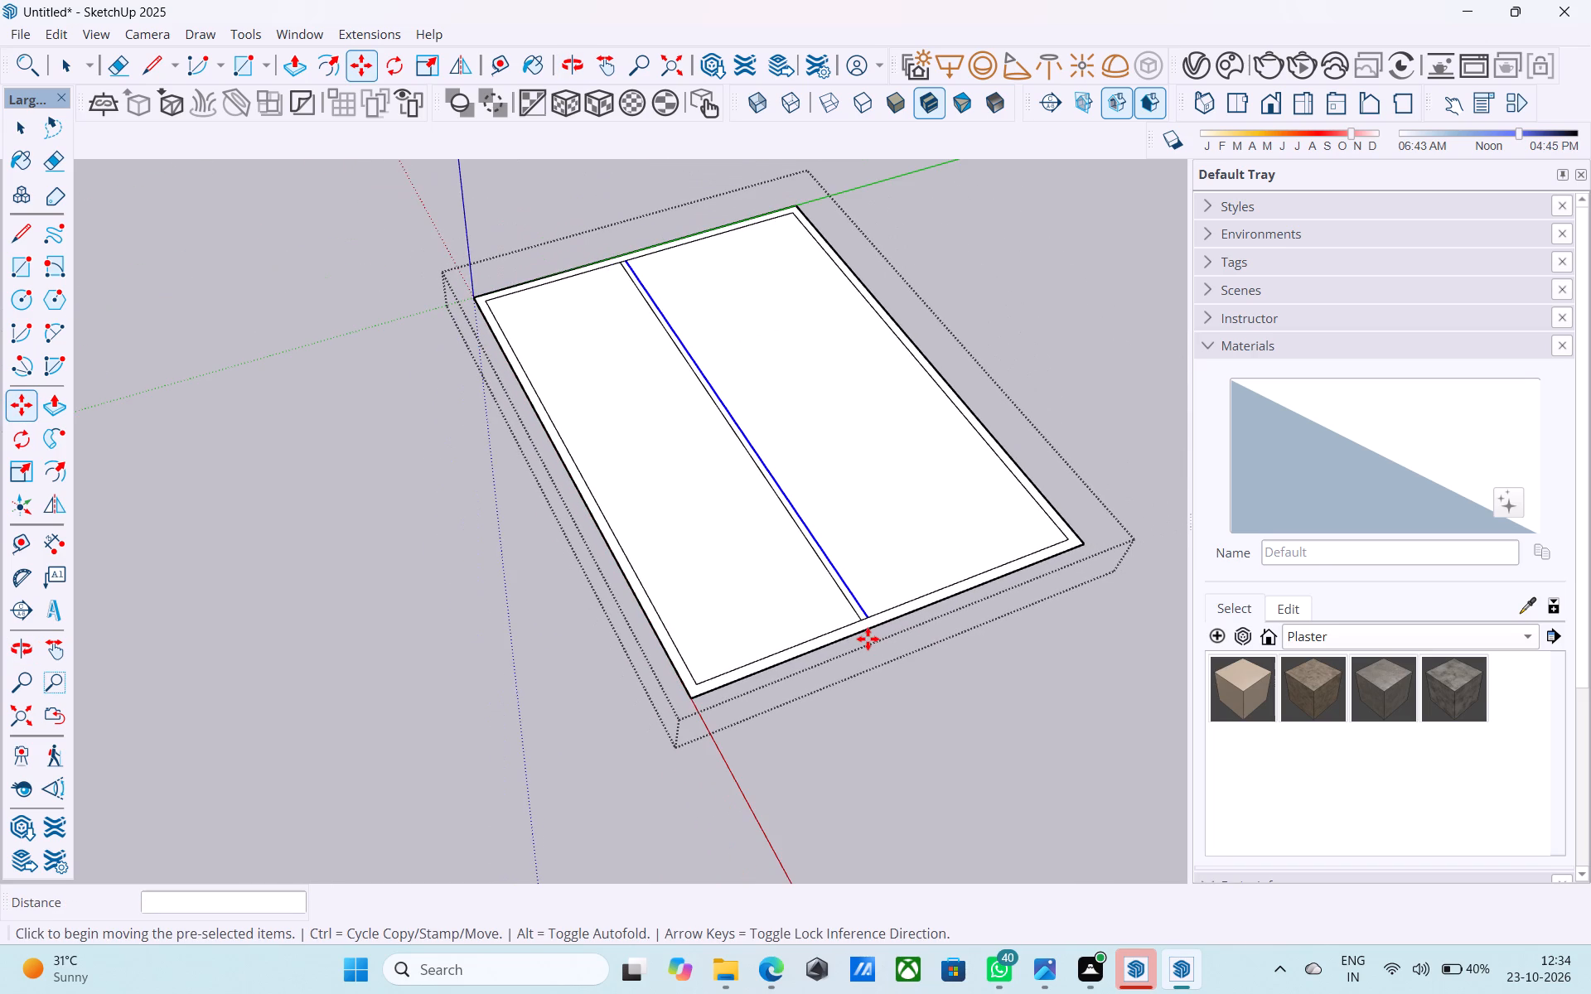
{"action": "middle_click_drag", "start_coordinate": [868, 639], "coordinate": [878, 599]}
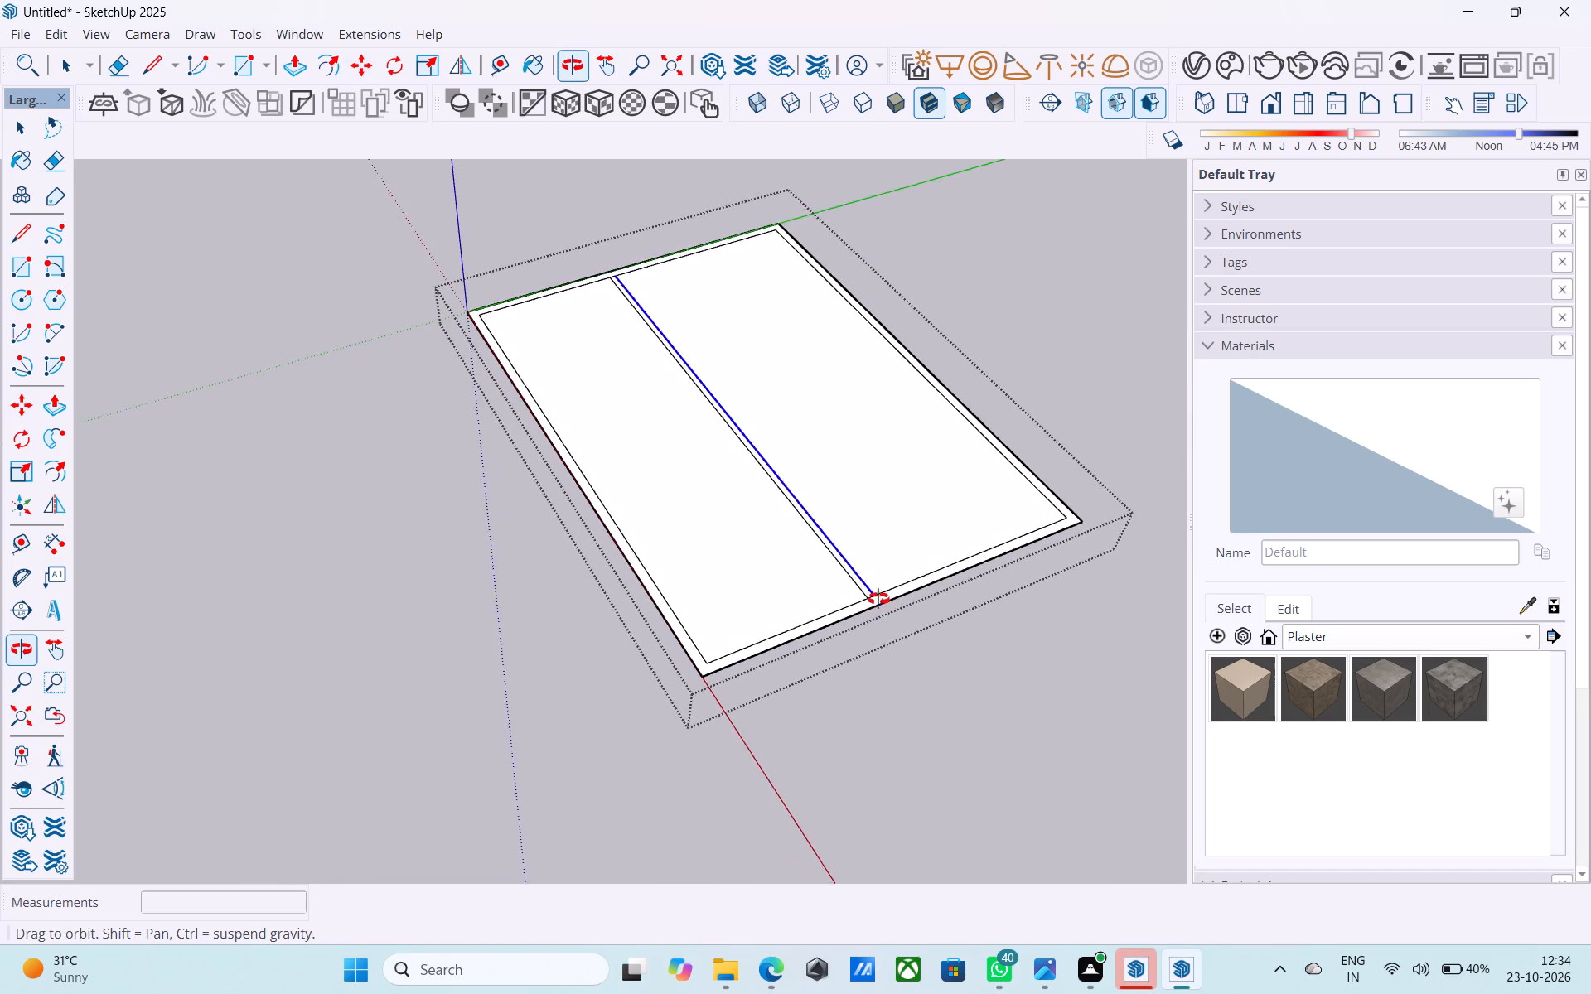
{"action": "middle_click_drag", "start_coordinate": [878, 599], "coordinate": [828, 605]}
{"action": "key", "text": "space"}
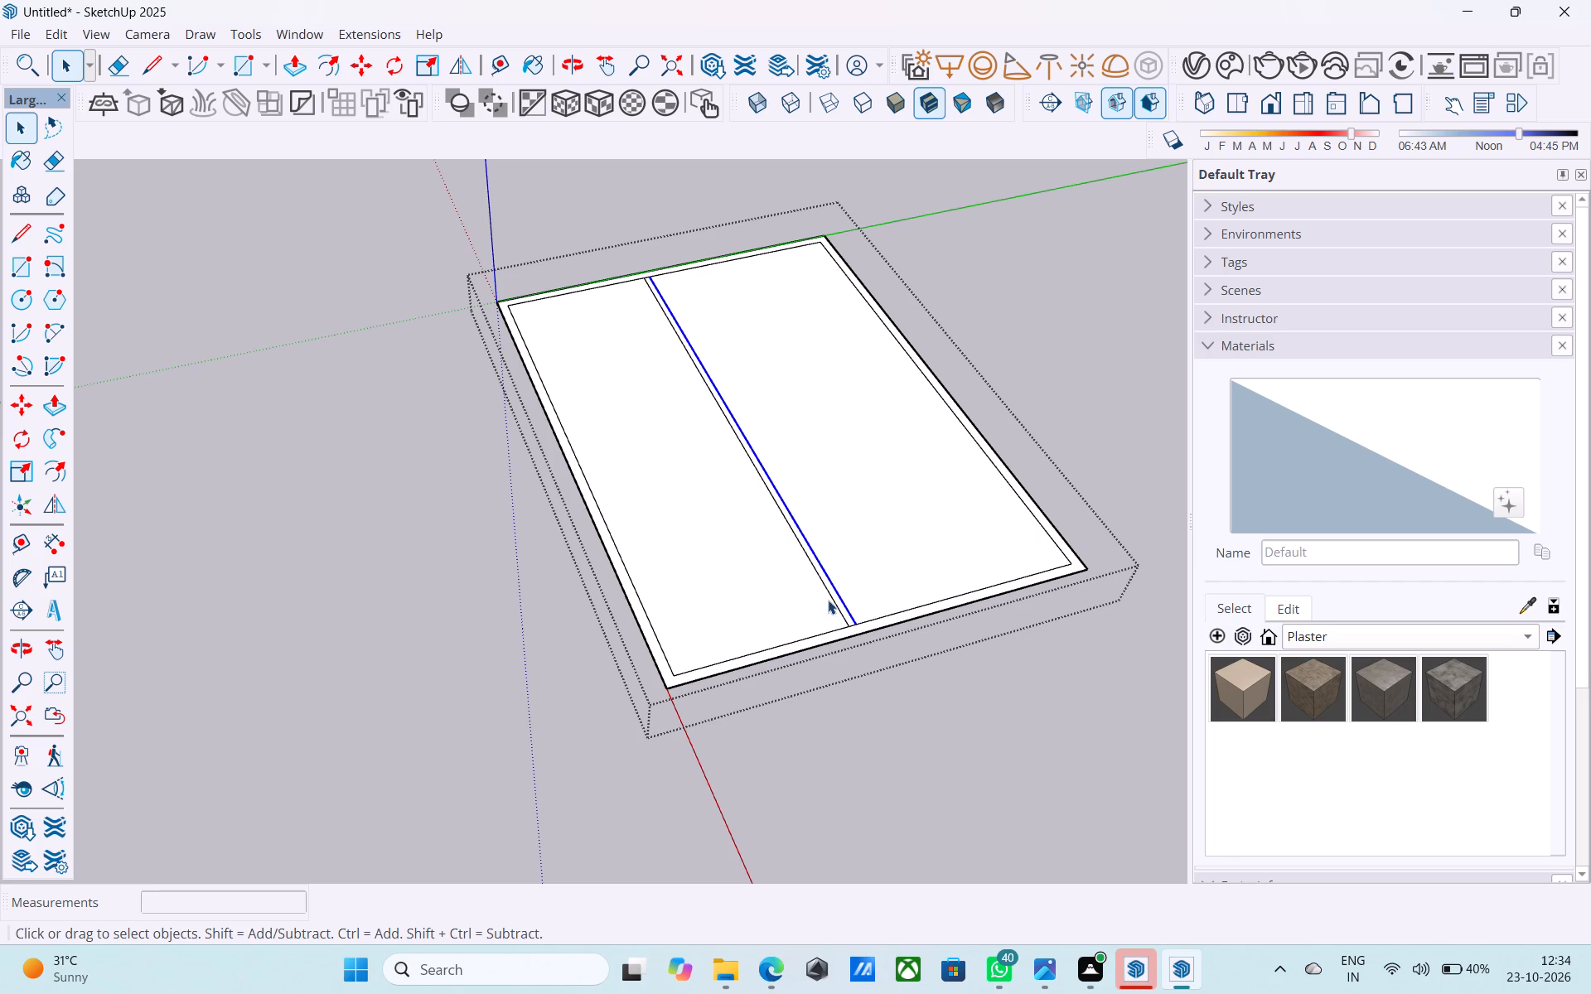
{"action": "middle_click_drag", "start_coordinate": [828, 600], "coordinate": [830, 579]}
{"action": "scroll", "coordinate": [889, 617], "scroll_direction": "down", "scroll_amount": 2}
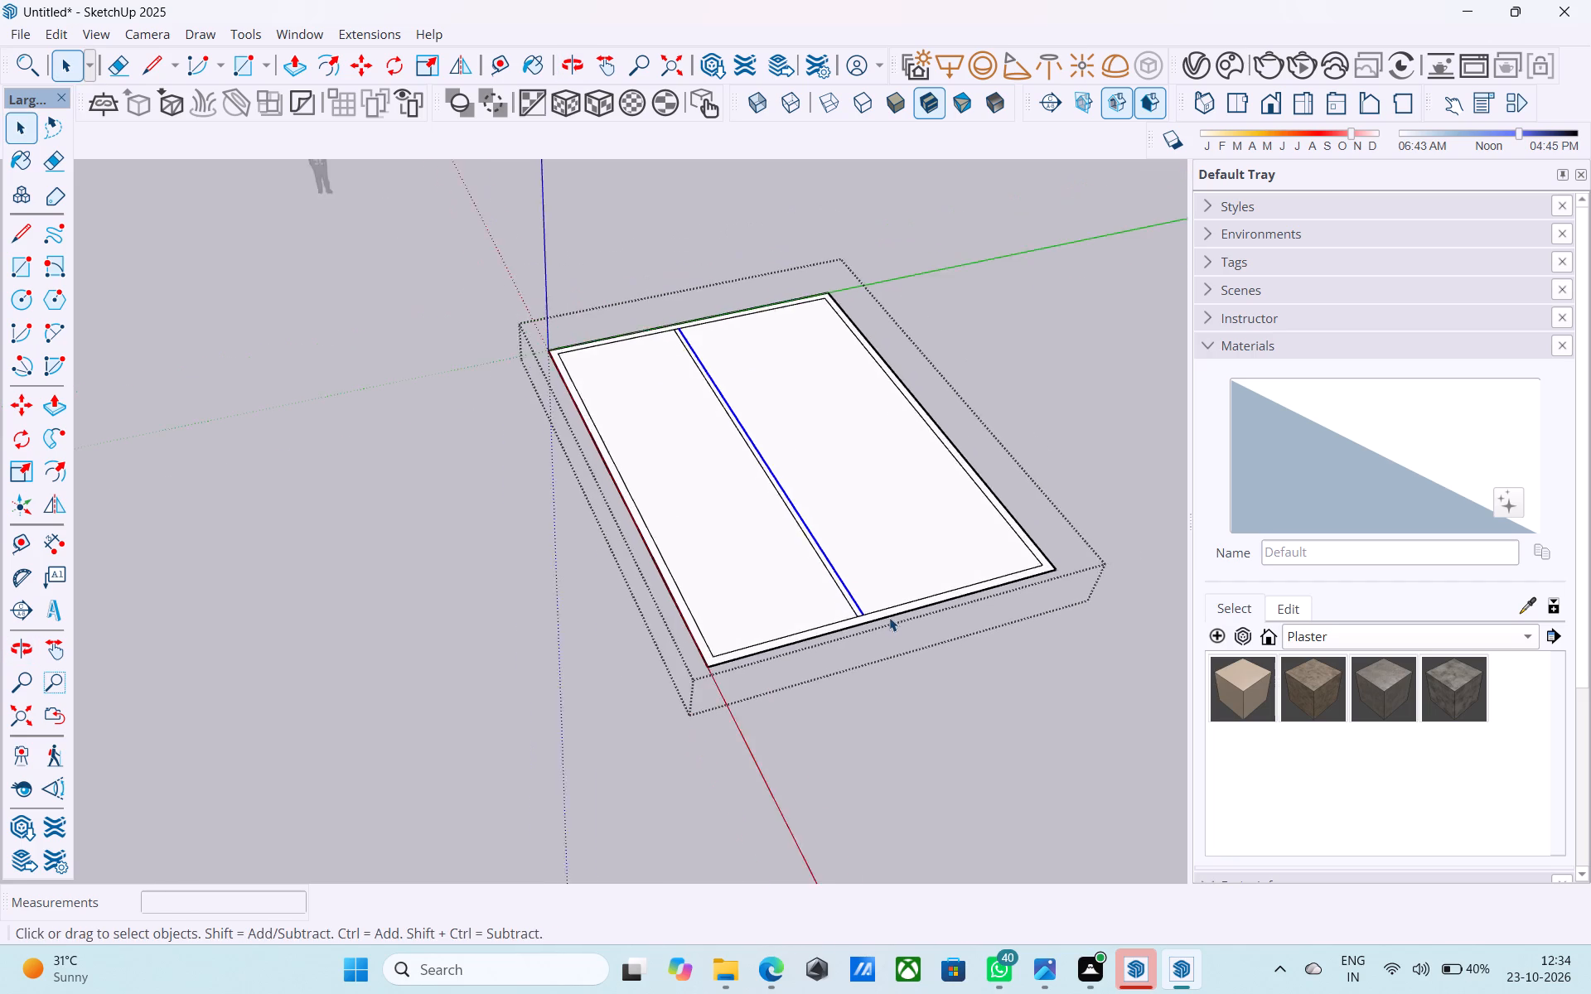
{"action": "scroll", "coordinate": [889, 617], "scroll_direction": "down", "scroll_amount": 2}
{"action": "middle_click_drag", "start_coordinate": [889, 617], "coordinate": [887, 678]}
{"action": "scroll", "coordinate": [902, 640], "scroll_direction": "up", "scroll_amount": 9}
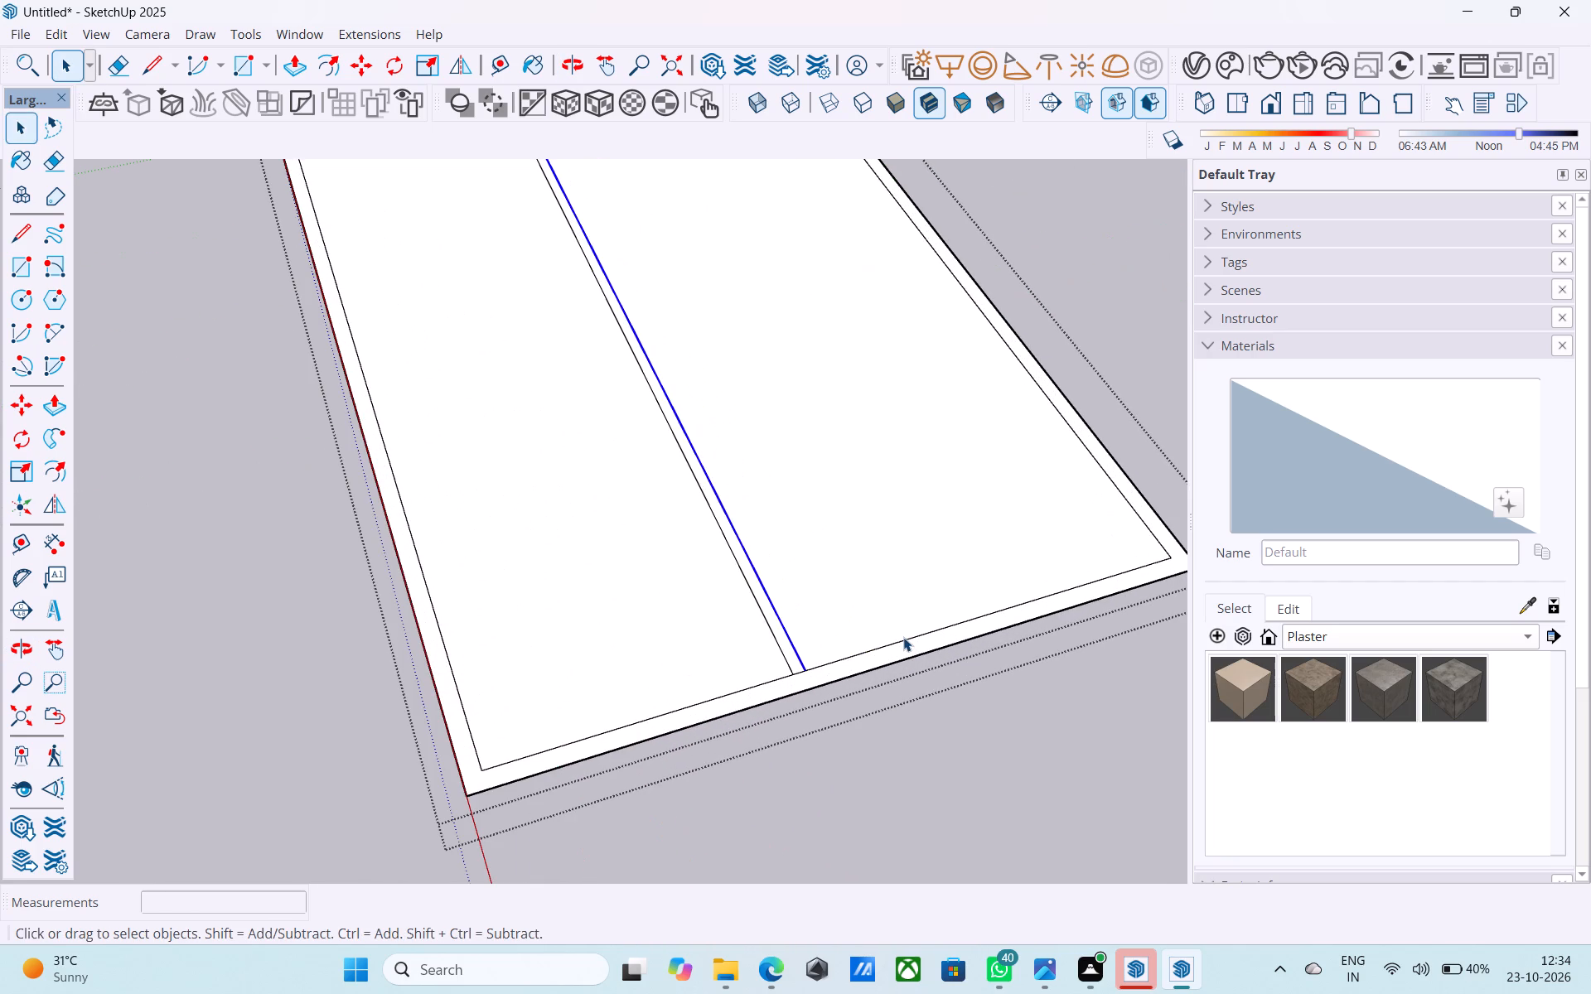
{"action": "left_click", "coordinate": [903, 637]}
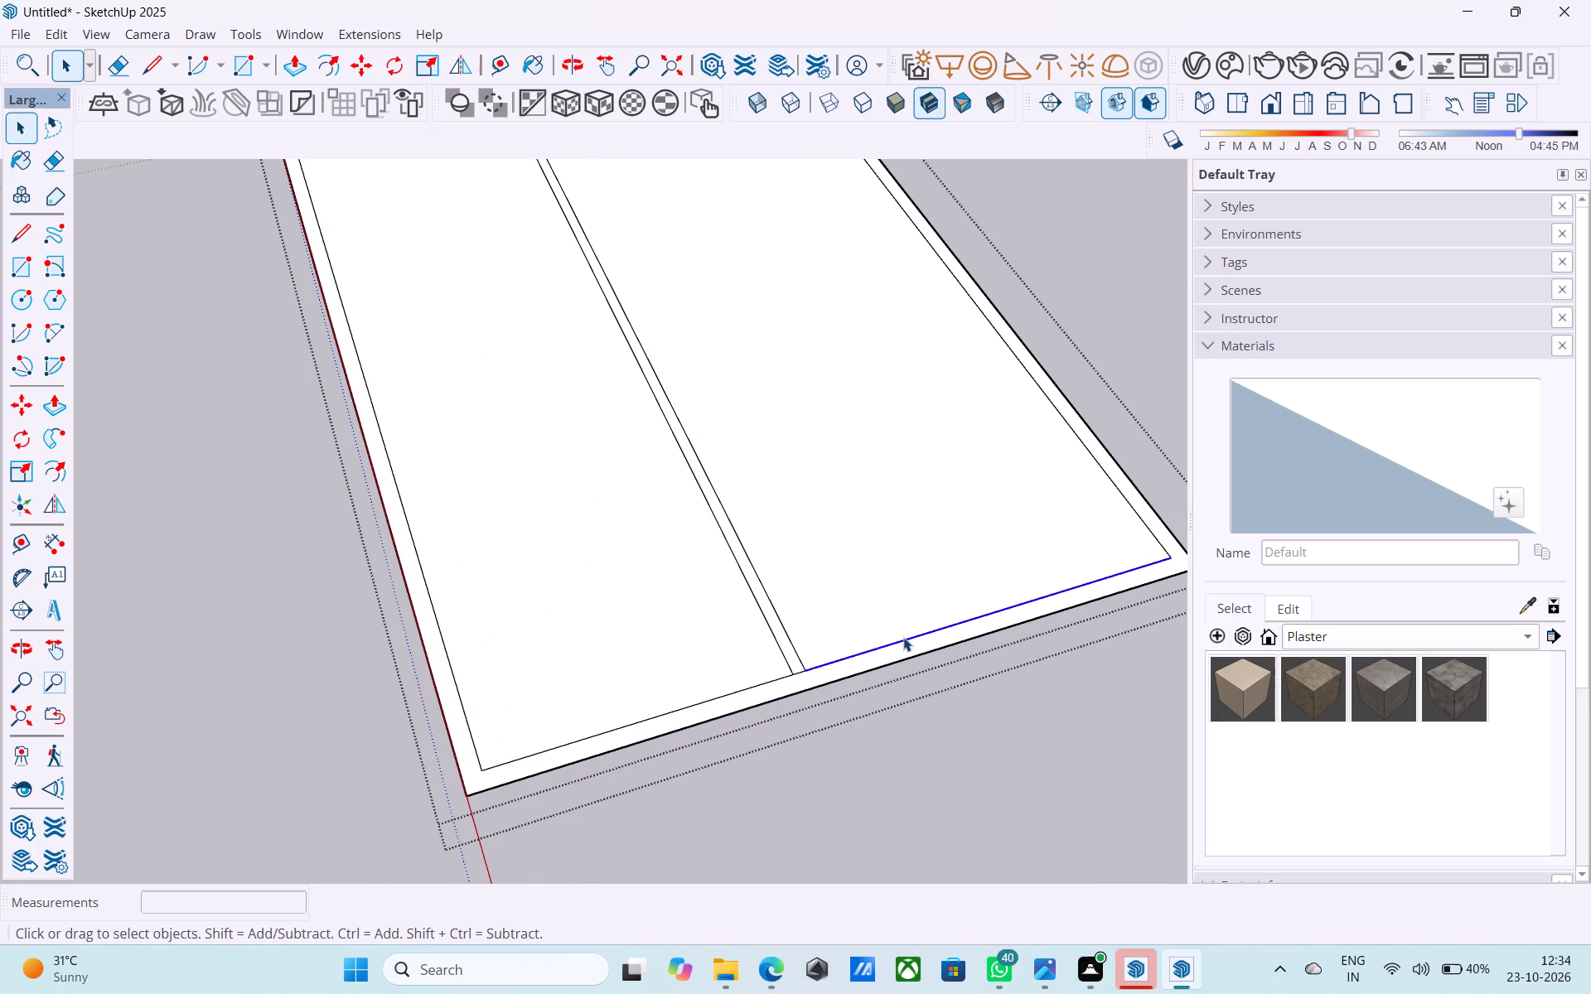
{"action": "key", "text": "m"}
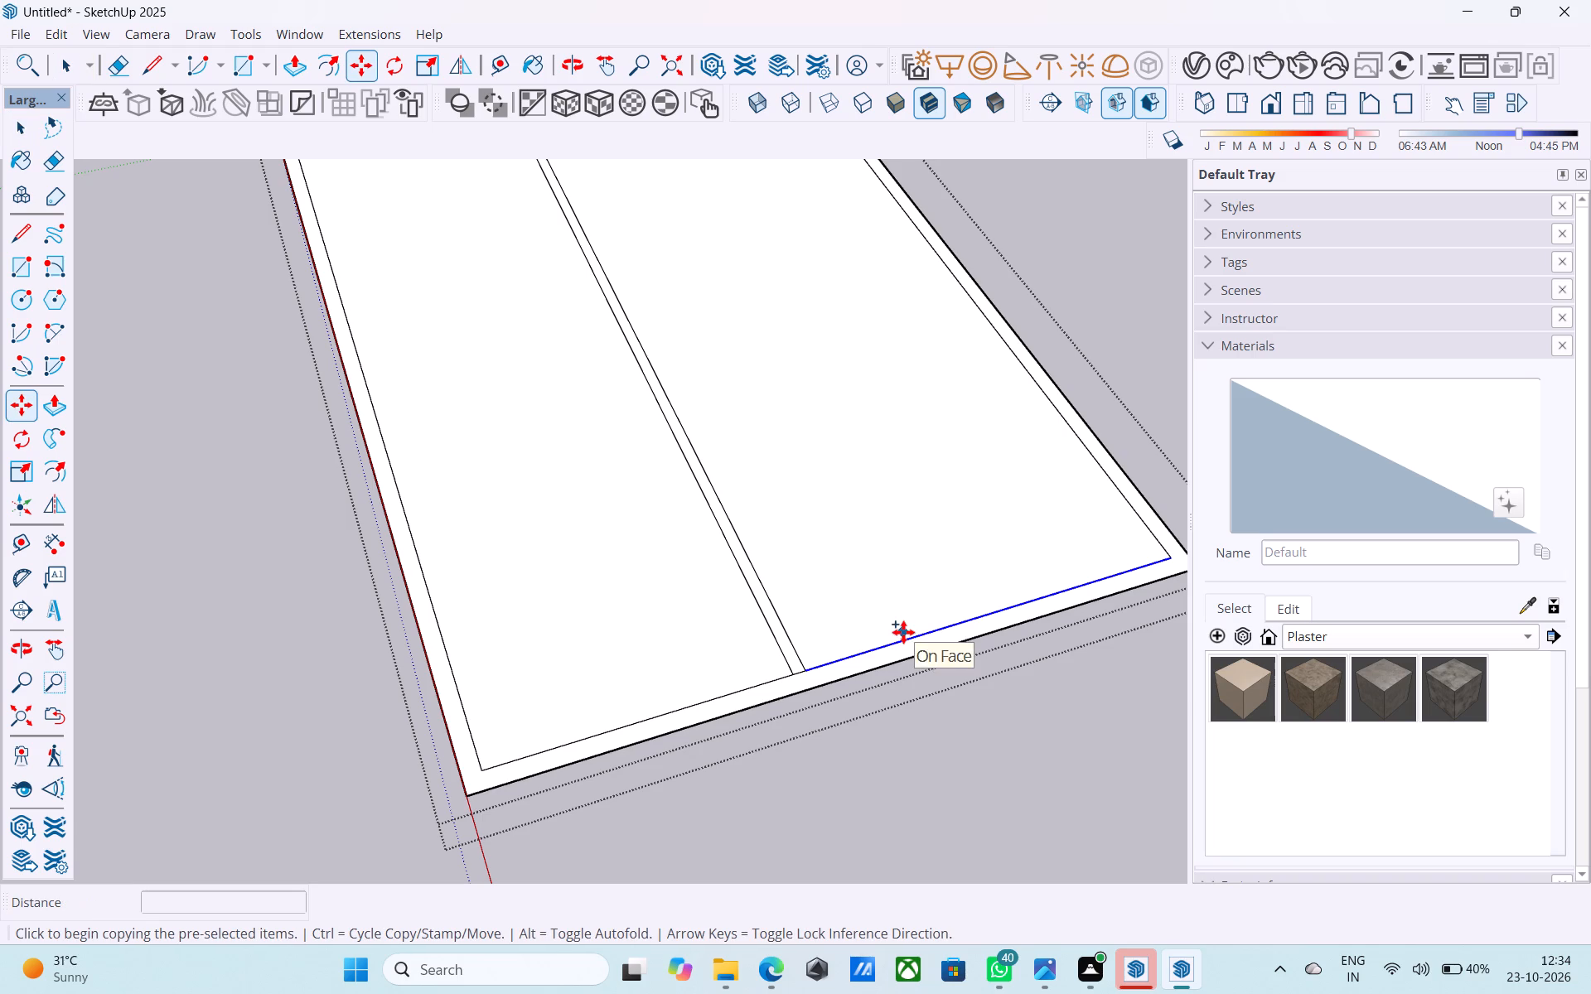
{"action": "left_click", "coordinate": [815, 663]}
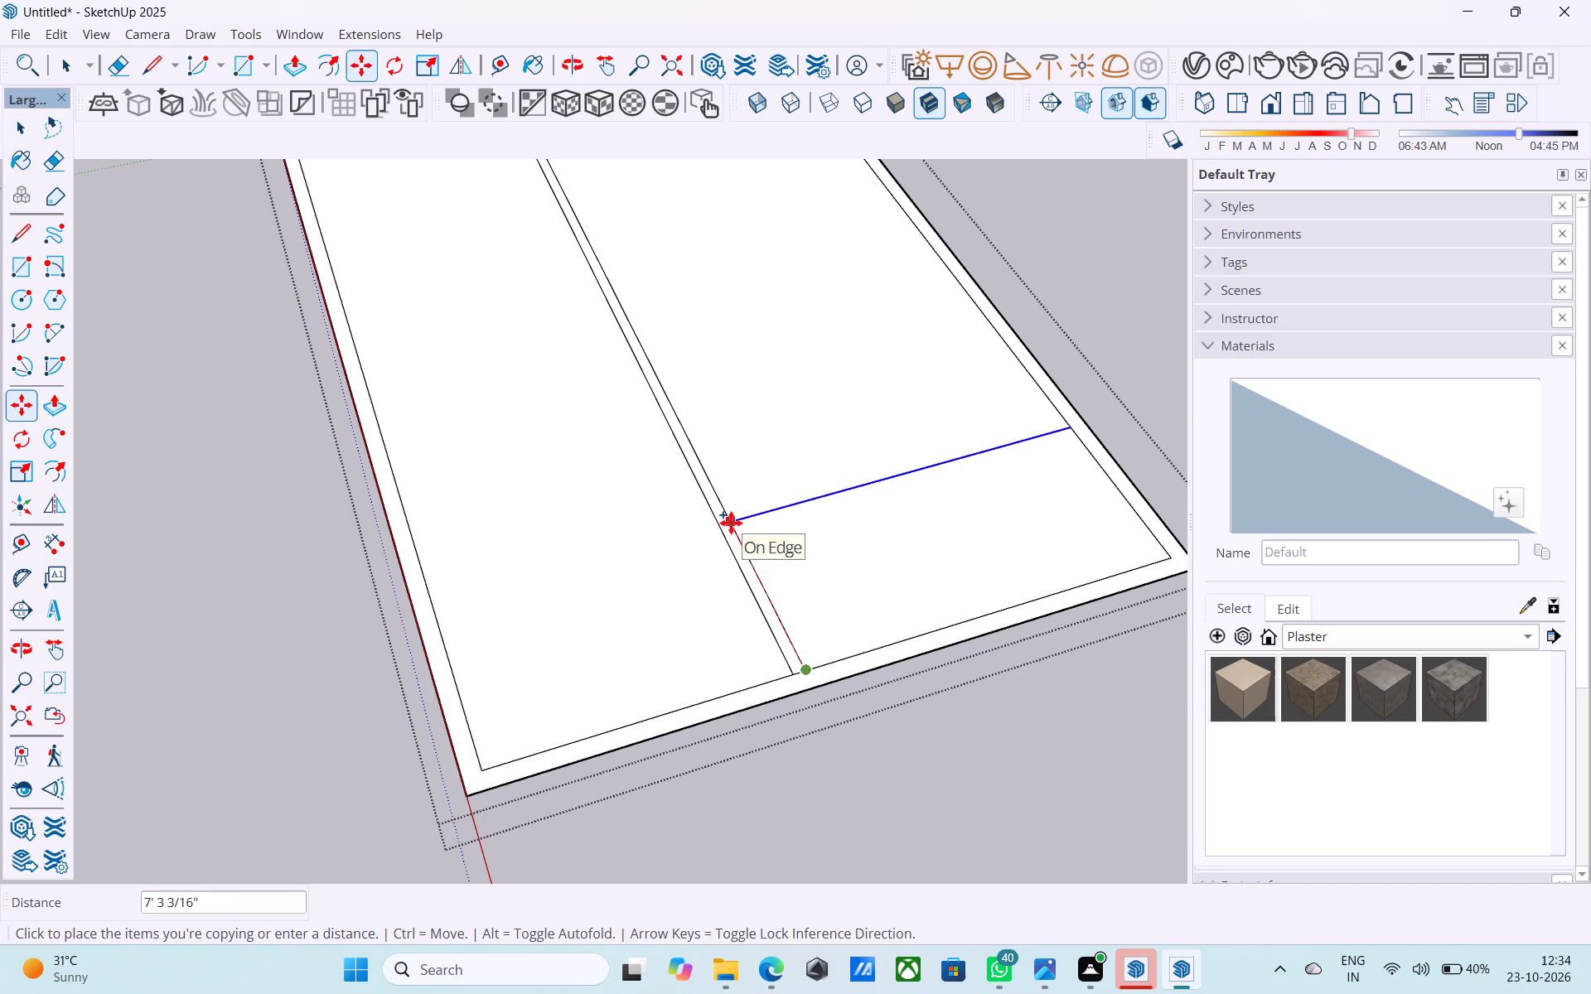
{"action": "type", "text": "4'"}
{"action": "key", "text": "Return"}
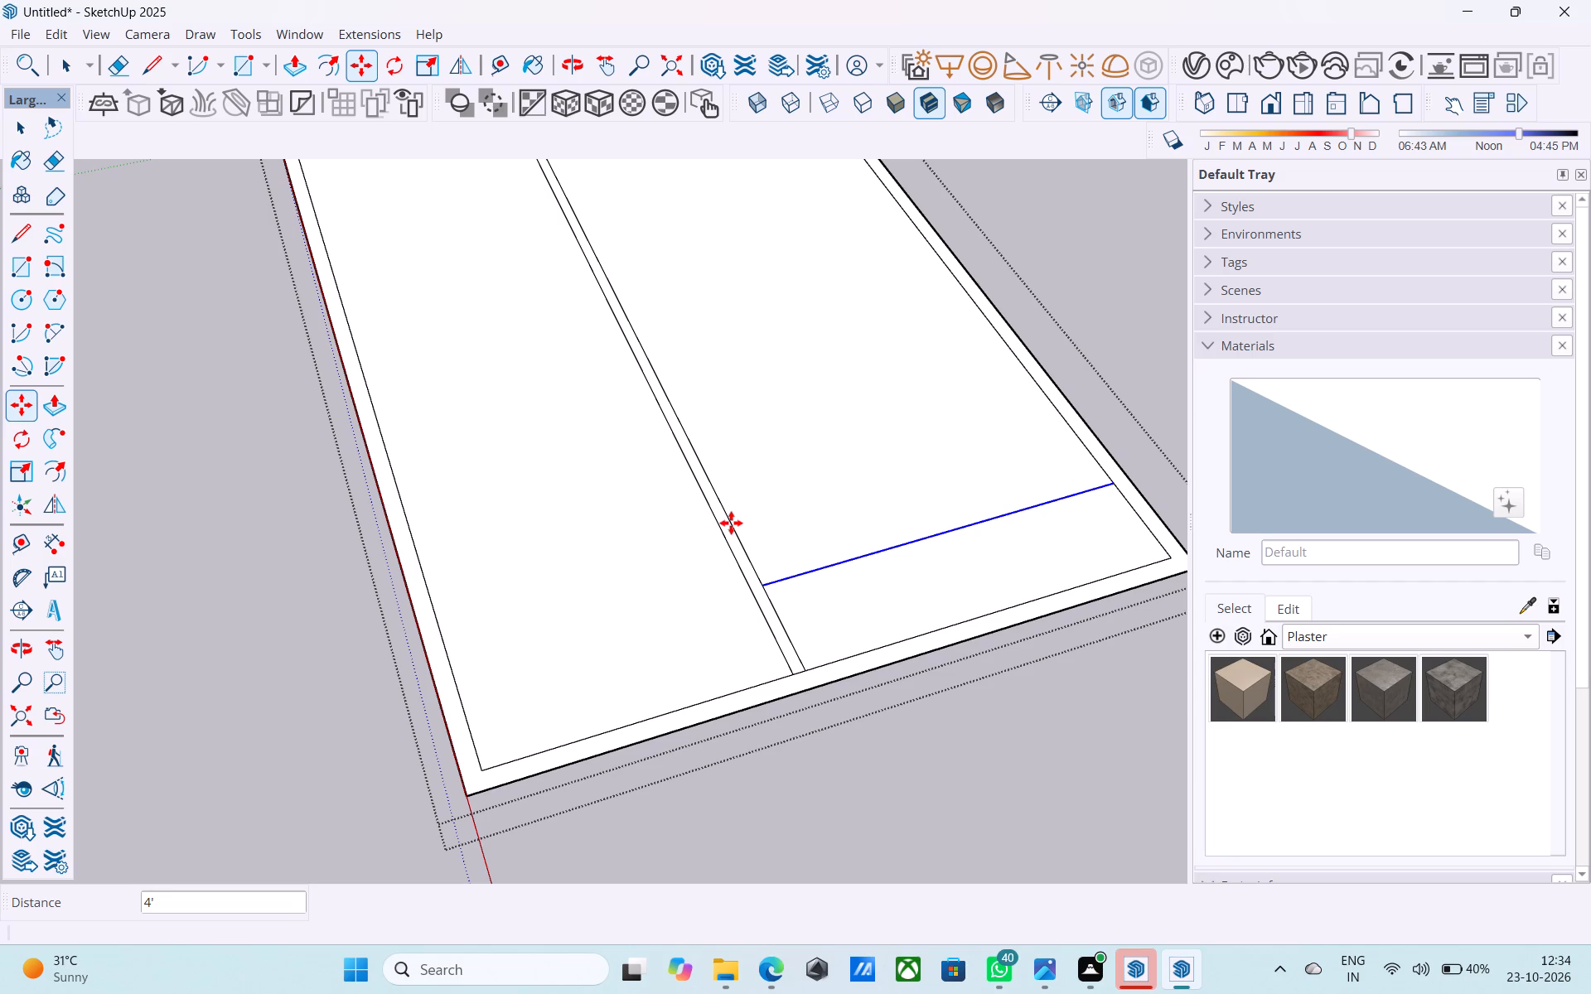
Save the model in the Downloads folder under the name I PRO 70F.
{"action": "scroll", "coordinate": [718, 443], "scroll_direction": "down", "scroll_amount": 7}
{"action": "scroll", "coordinate": [704, 581], "scroll_direction": "down", "scroll_amount": 4}
{"action": "middle_click_drag", "start_coordinate": [697, 584], "coordinate": [661, 702]}
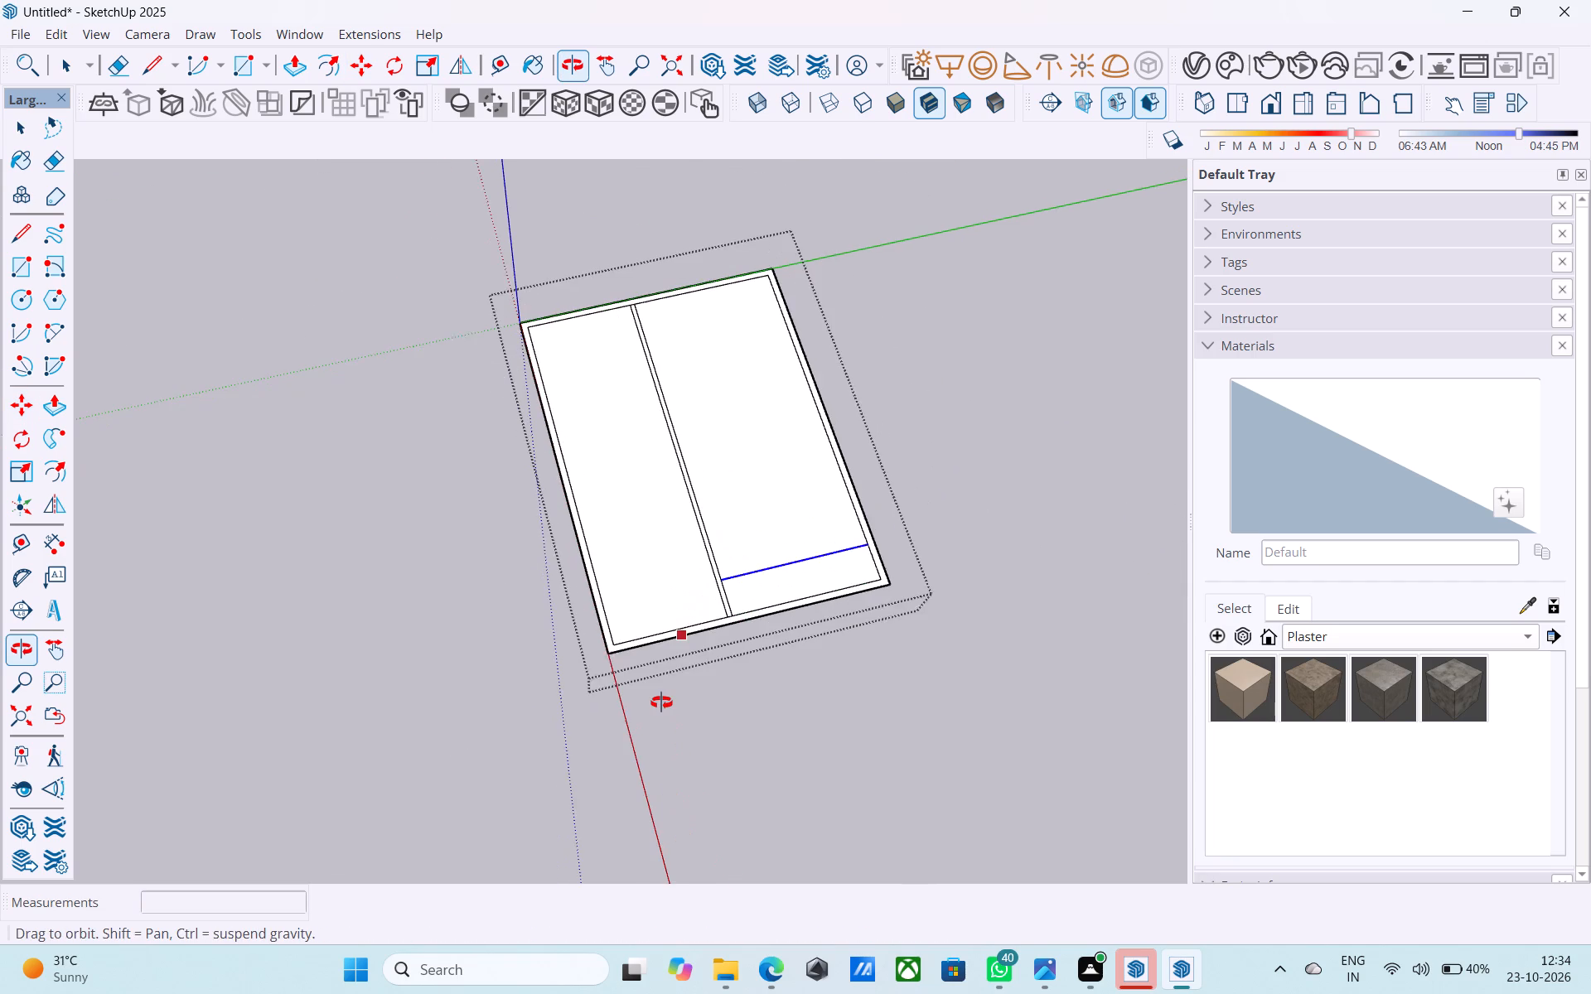
{"action": "middle_click_drag", "start_coordinate": [661, 702], "coordinate": [661, 703]}
{"action": "scroll", "coordinate": [675, 342], "scroll_direction": "up", "scroll_amount": 5}
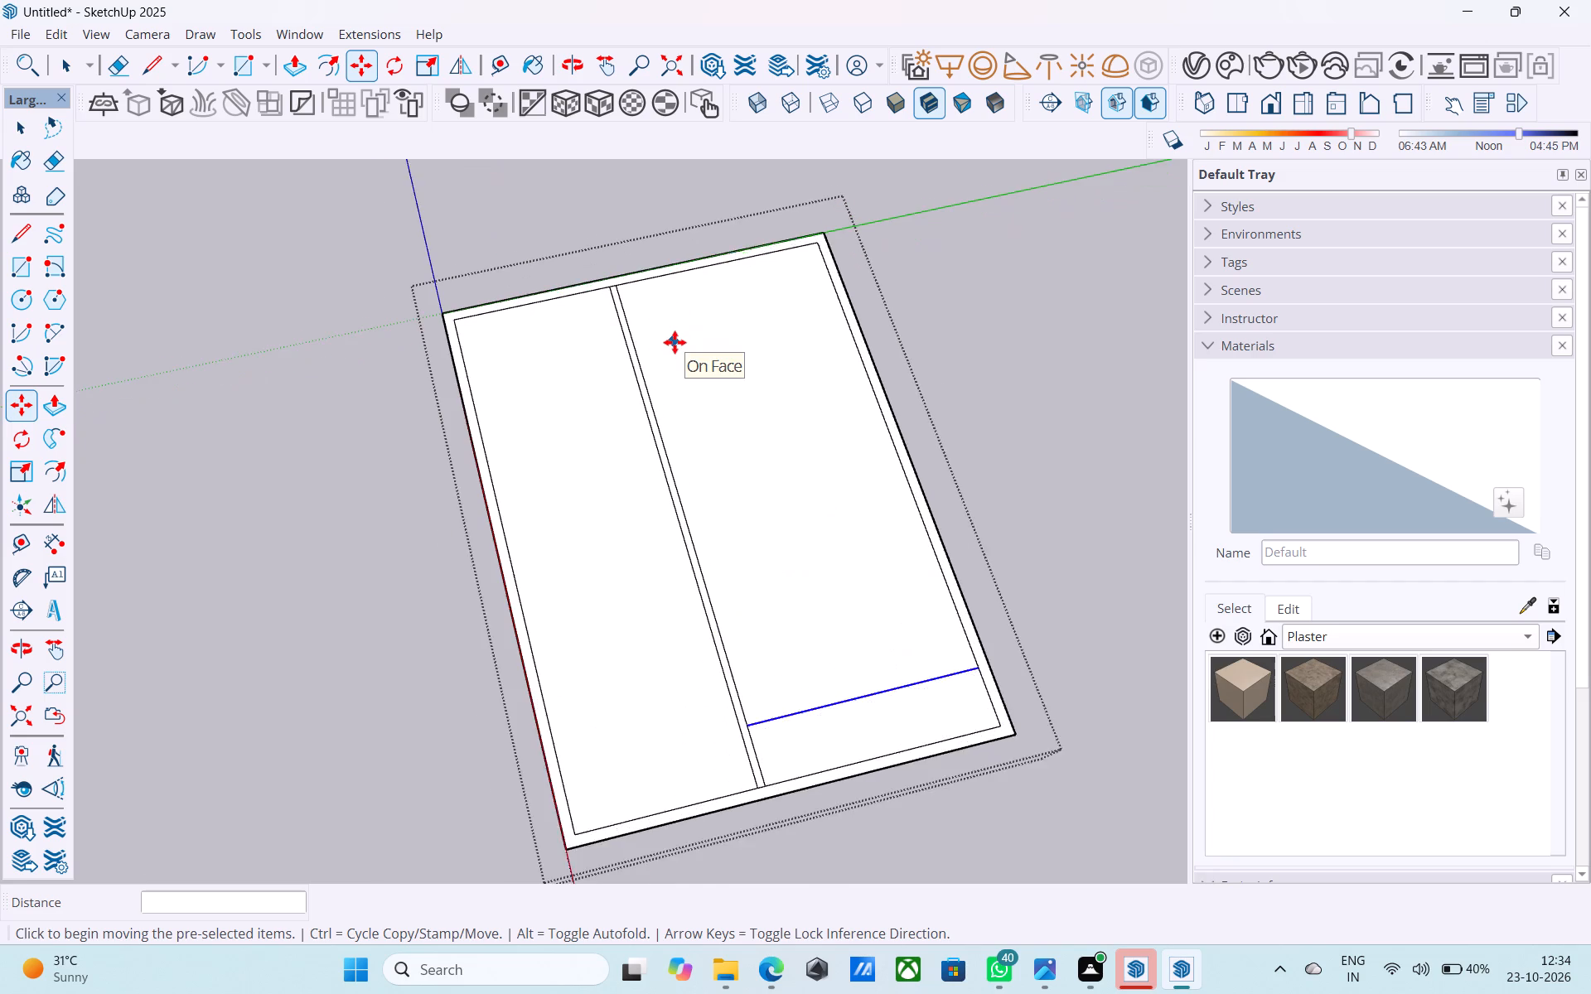
{"action": "key", "text": "ctrl+s"}
{"action": "scroll", "coordinate": [675, 343], "scroll_direction": "up", "scroll_amount": 1}
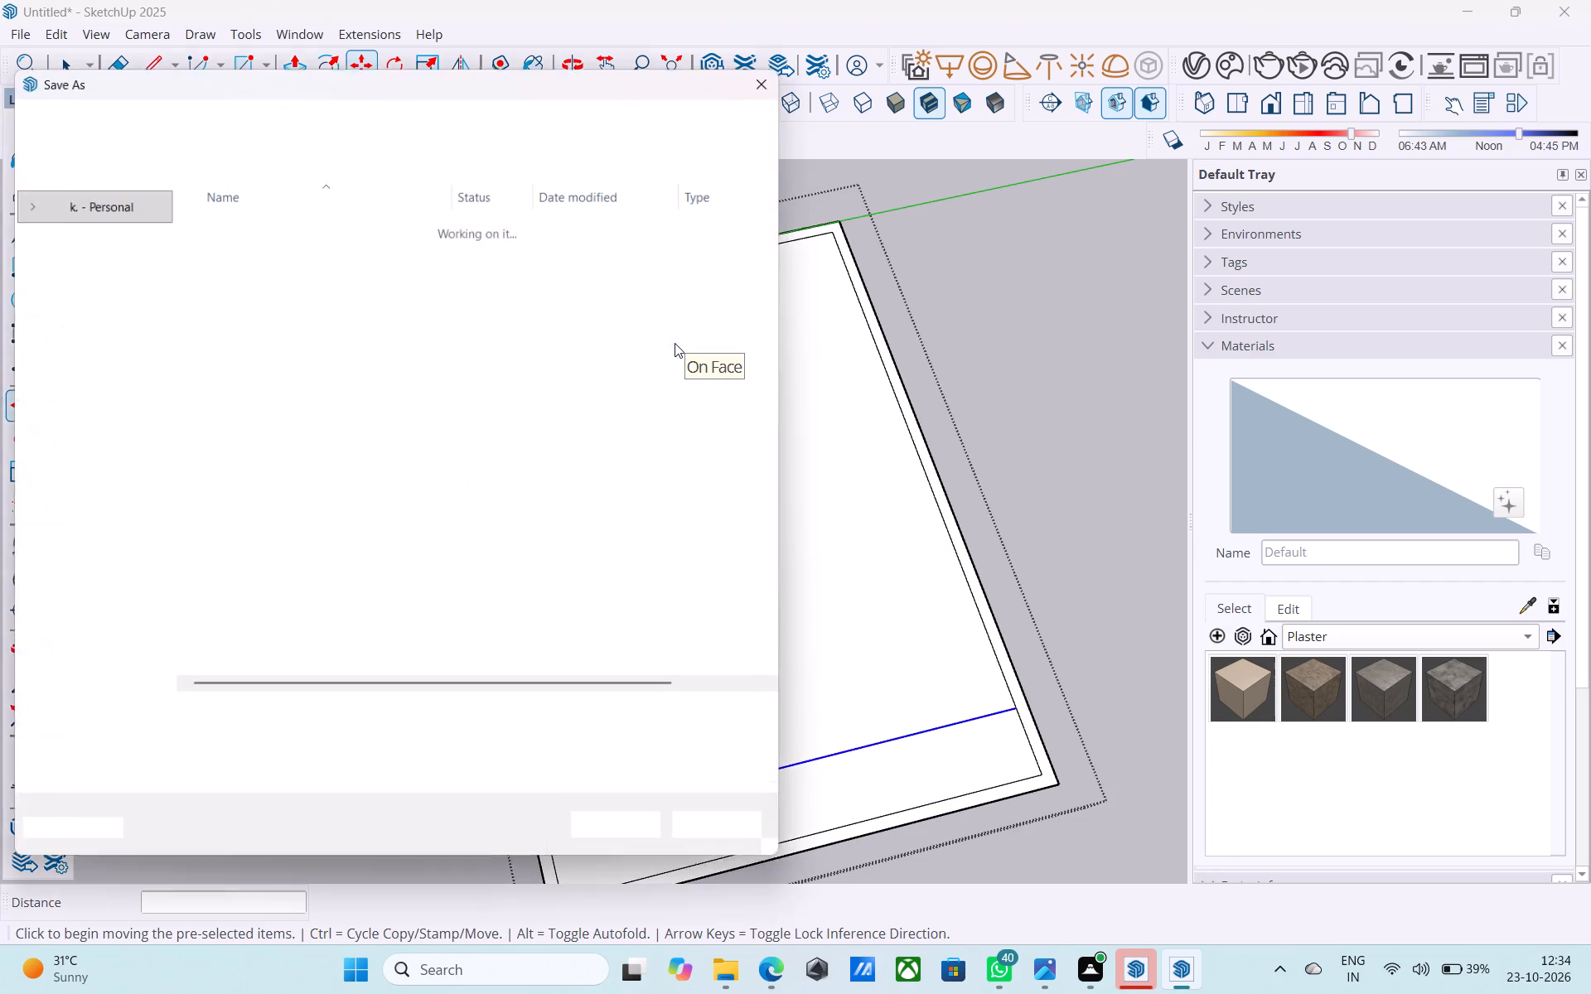
{"action": "left_click", "coordinate": [91, 331]}
{"action": "left_click", "coordinate": [250, 721]}
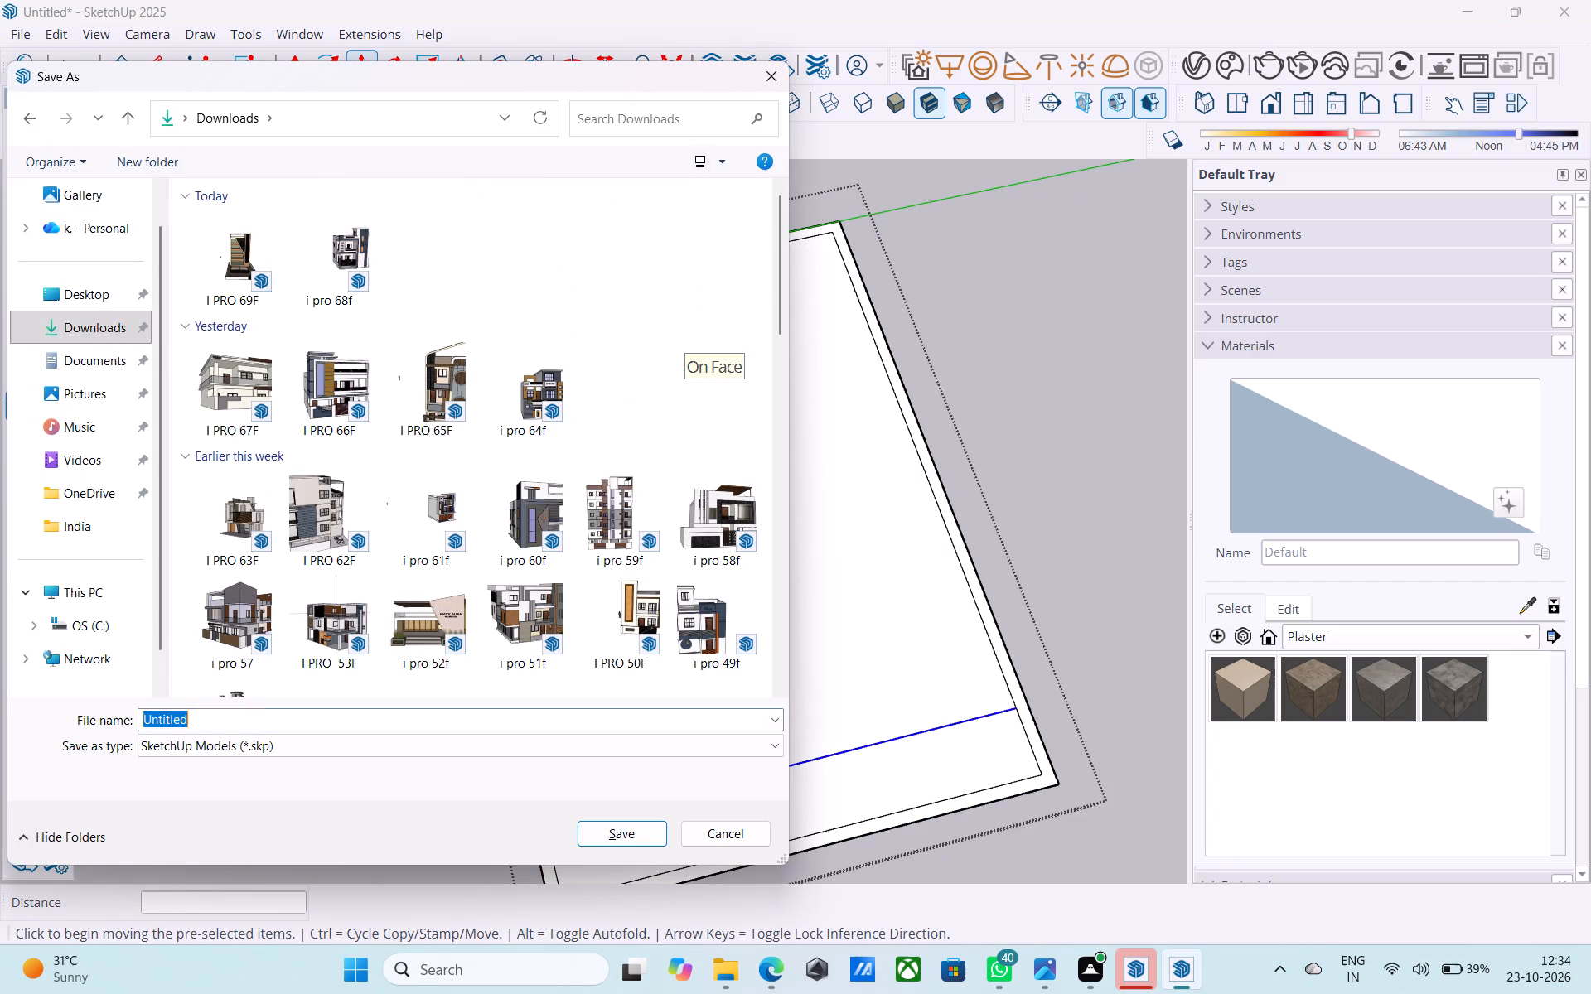
{"action": "key", "text": "BackSpace"}
{"action": "type", "text": "I PRO"}
{"action": "key", "text": "space"}
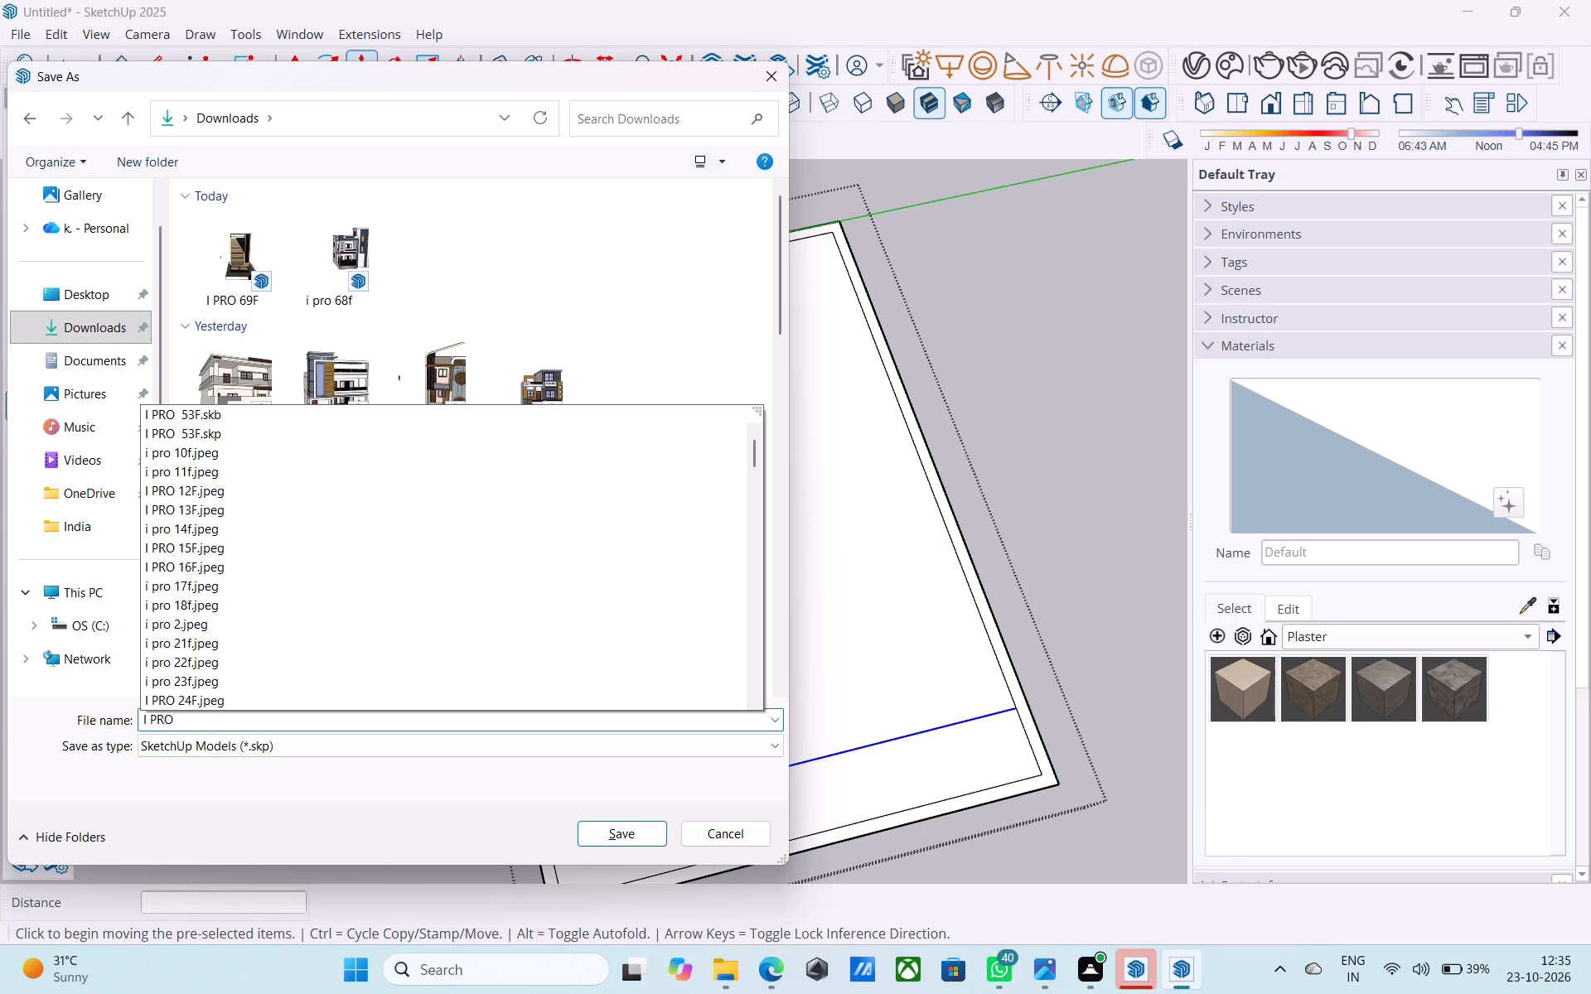
{"action": "type", "text": "70F"}
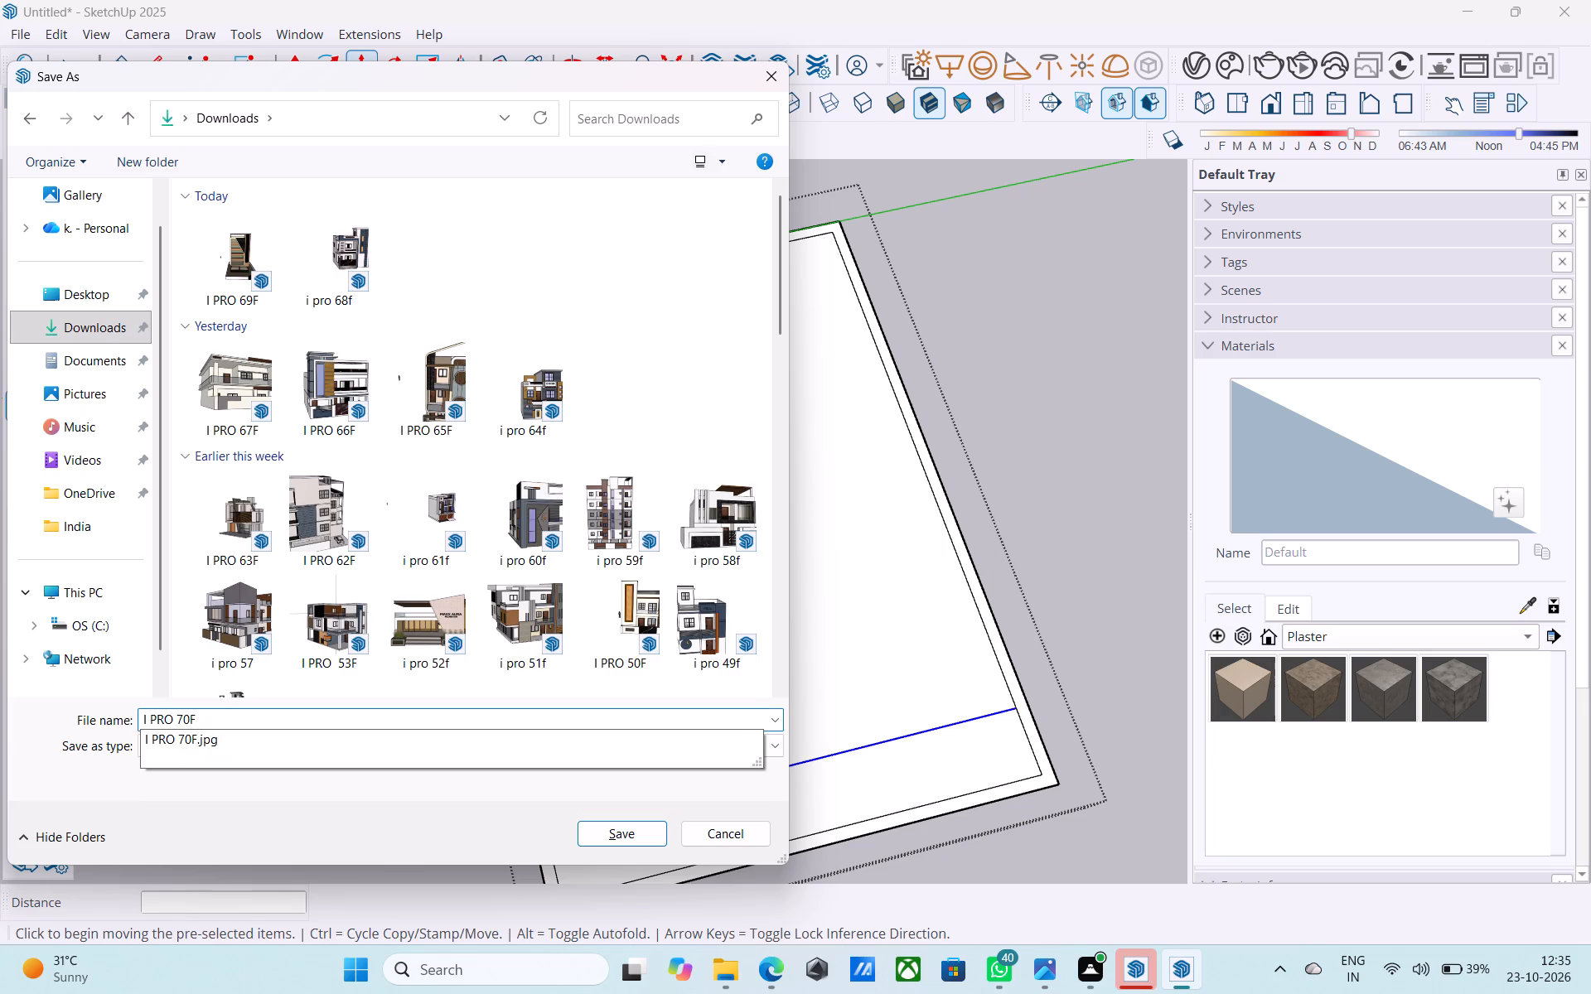
{"action": "left_click", "coordinate": [617, 834]}
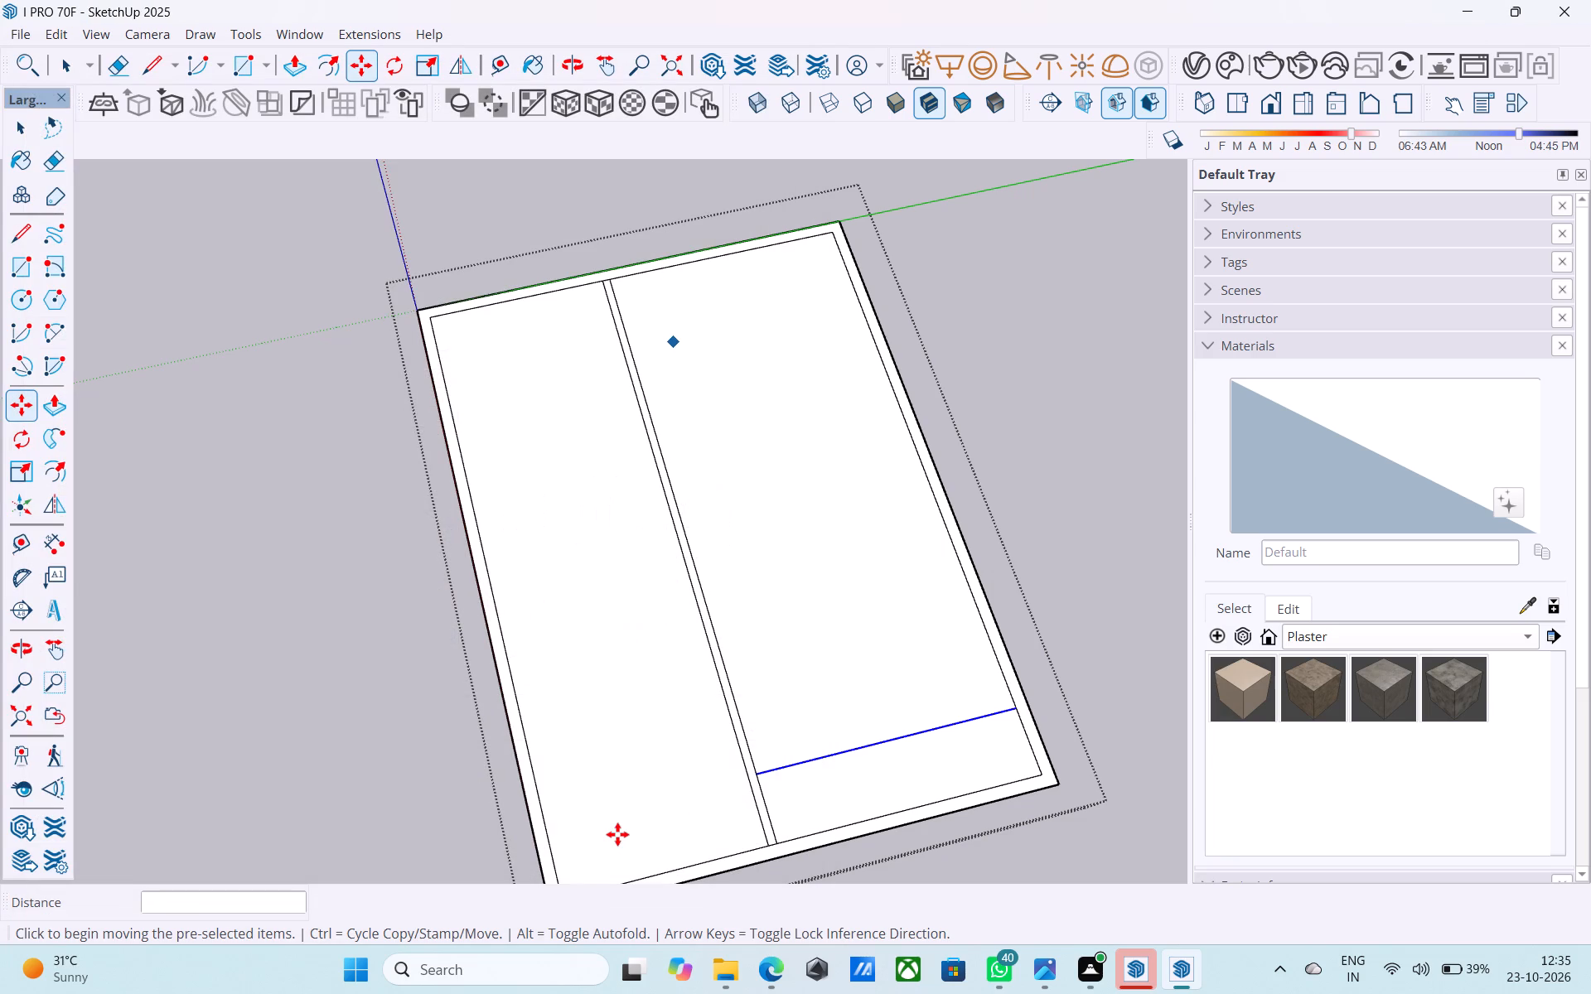
Copy the wider room's new cross line 6" toward the origin end to give that cross wall its thickness.
{"action": "scroll", "coordinate": [642, 720], "scroll_direction": "down", "scroll_amount": 5}
{"action": "middle_click_drag", "start_coordinate": [646, 735], "coordinate": [667, 577]}
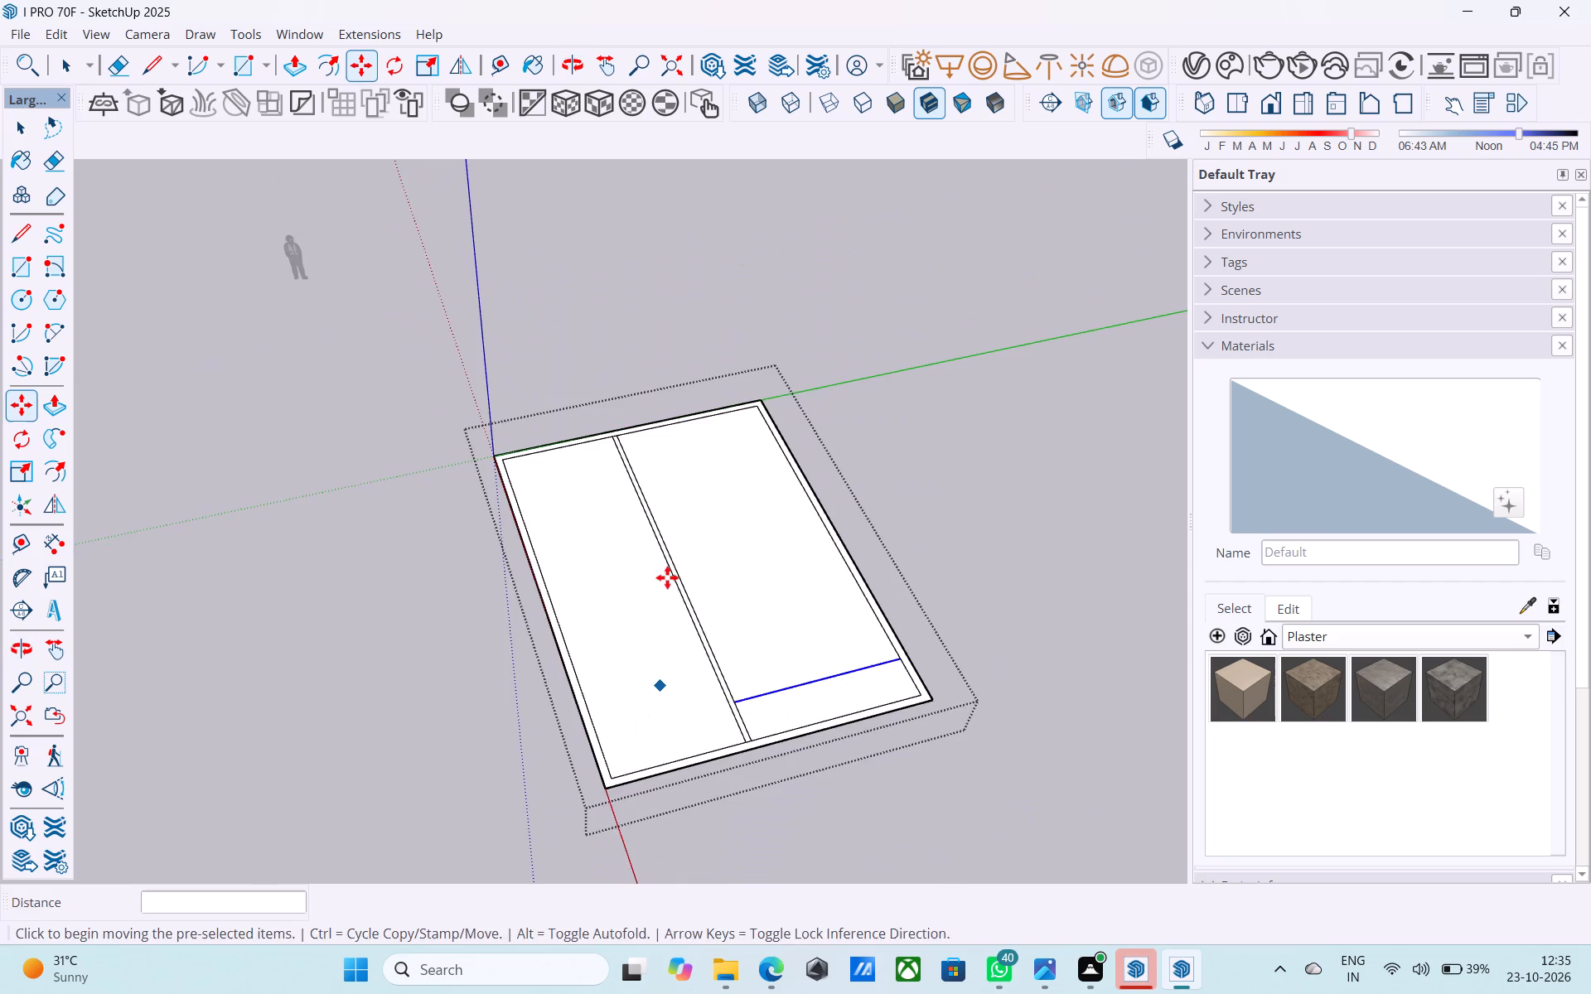
{"action": "key", "text": "space"}
{"action": "scroll", "coordinate": [667, 577], "scroll_direction": "up", "scroll_amount": 4}
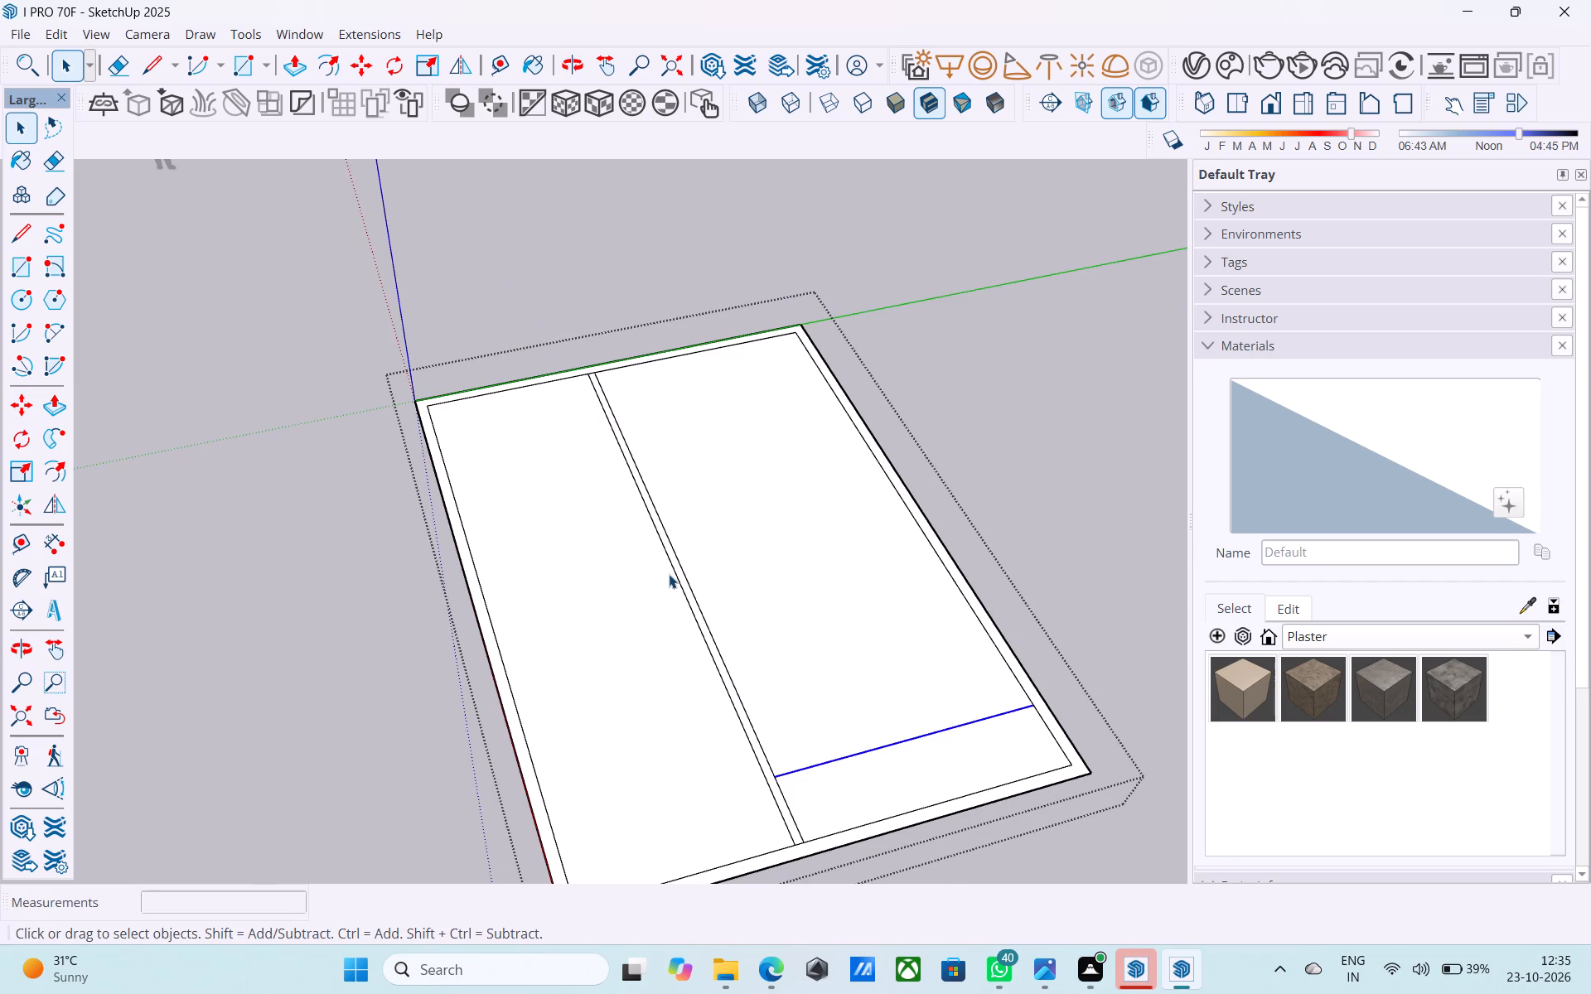
{"action": "scroll", "coordinate": [669, 574], "scroll_direction": "down", "scroll_amount": 5}
{"action": "scroll", "coordinate": [747, 668], "scroll_direction": "down", "scroll_amount": 1}
{"action": "scroll", "coordinate": [734, 694], "scroll_direction": "up", "scroll_amount": 8}
{"action": "middle_click", "coordinate": [734, 694]}
{"action": "key", "text": "m"}
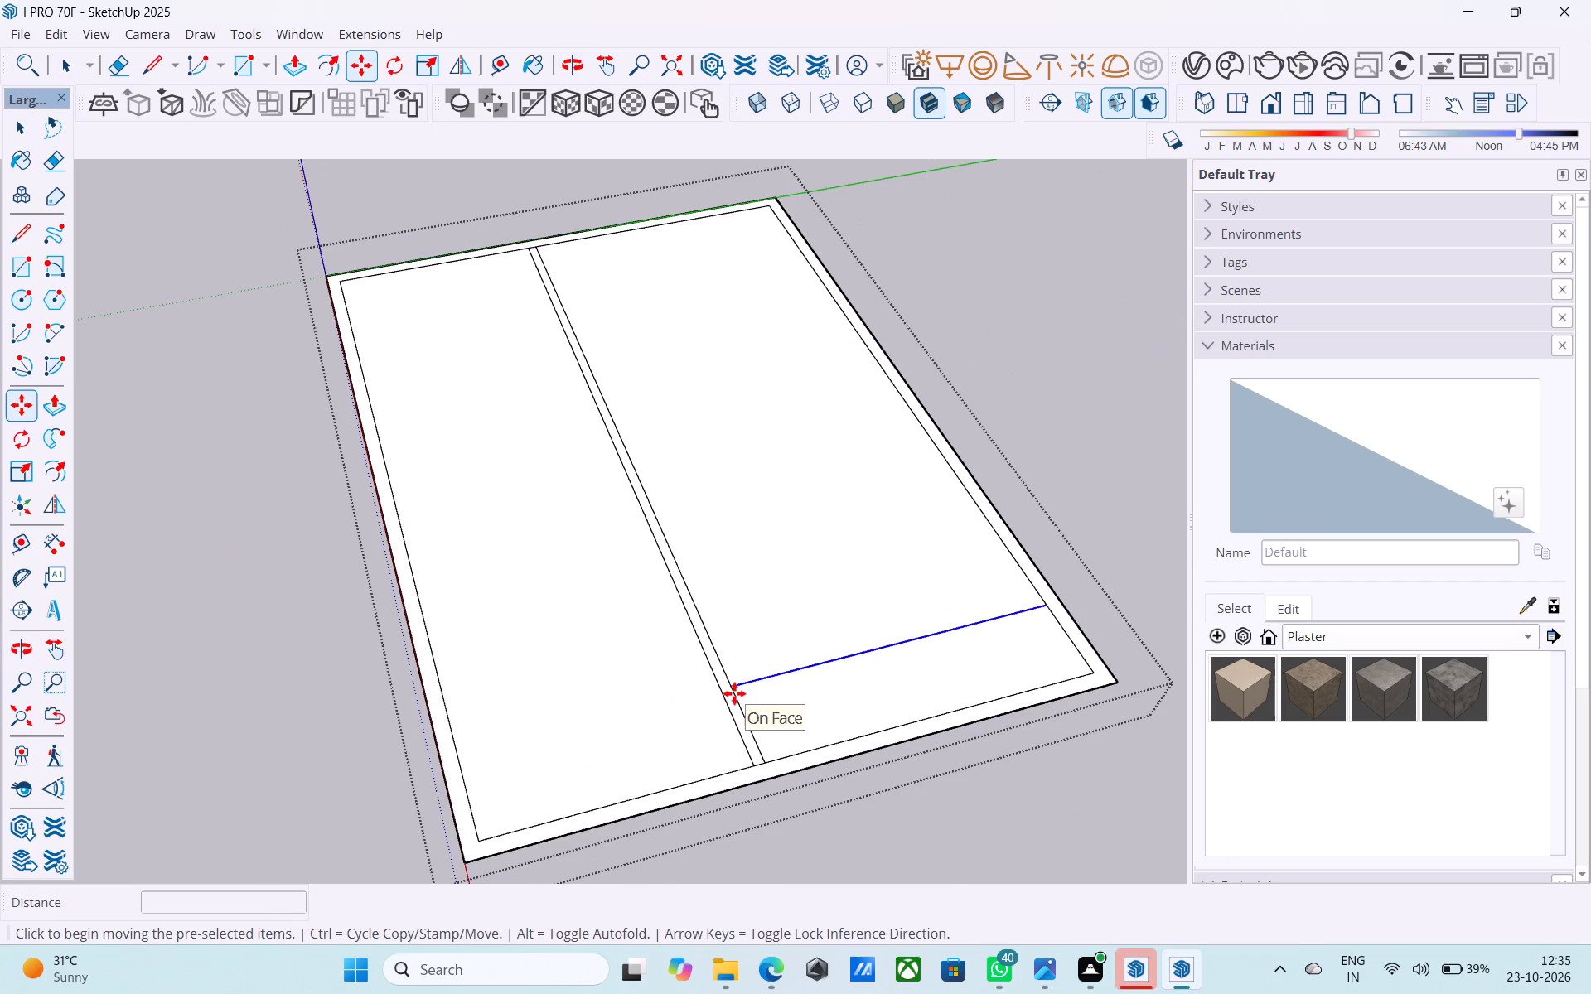
{"action": "scroll", "coordinate": [734, 693], "scroll_direction": "up", "scroll_amount": 5}
{"action": "left_click", "coordinate": [731, 683]}
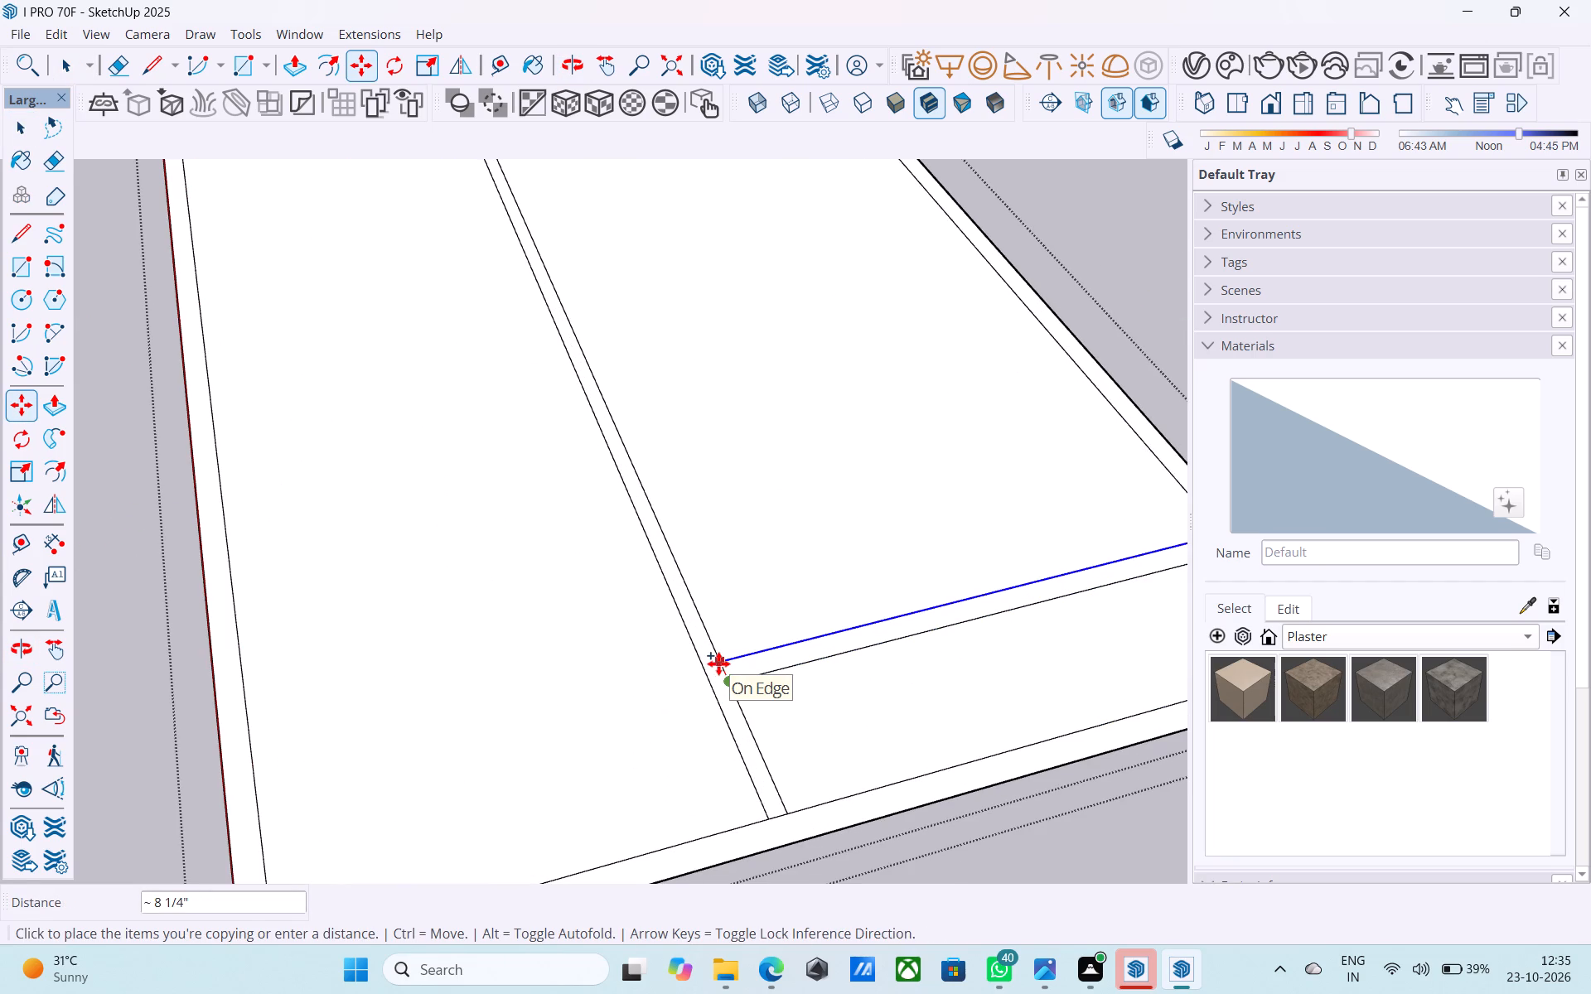
{"action": "type", "text": "6\""}
{"action": "key", "text": "Return"}
{"action": "key", "text": "space"}
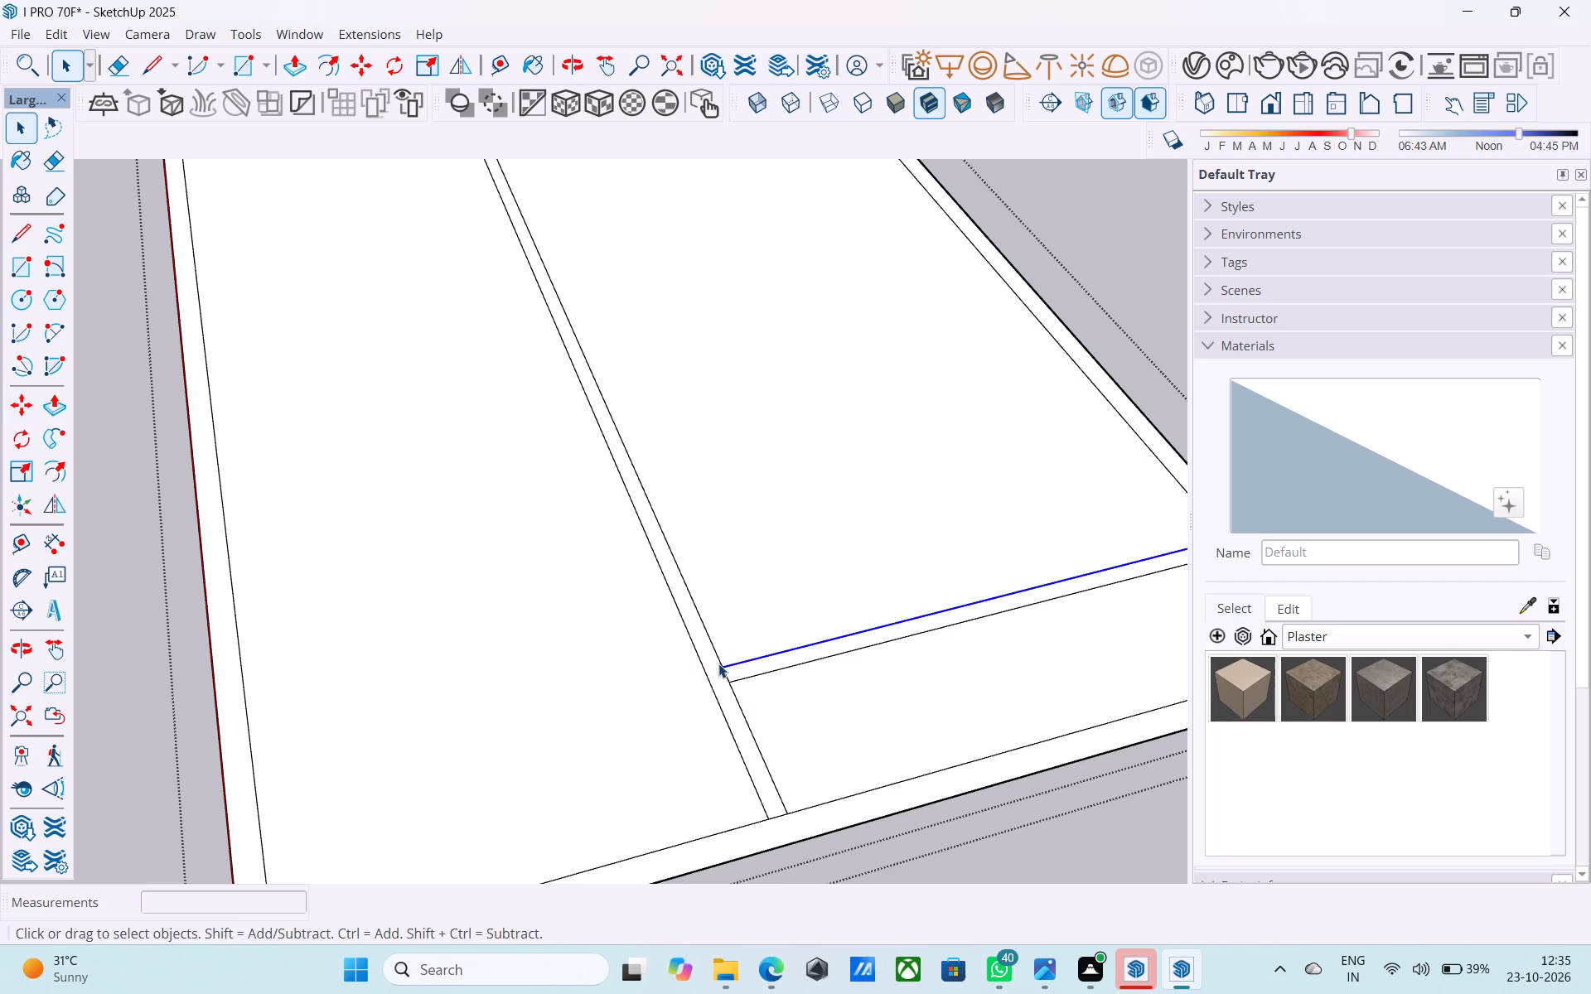
Examine the floor plan's partition and new cross wall from several angles.
{"action": "scroll", "coordinate": [701, 657], "scroll_direction": "down", "scroll_amount": 12}
{"action": "middle_click_drag", "start_coordinate": [559, 641], "coordinate": [568, 701]}
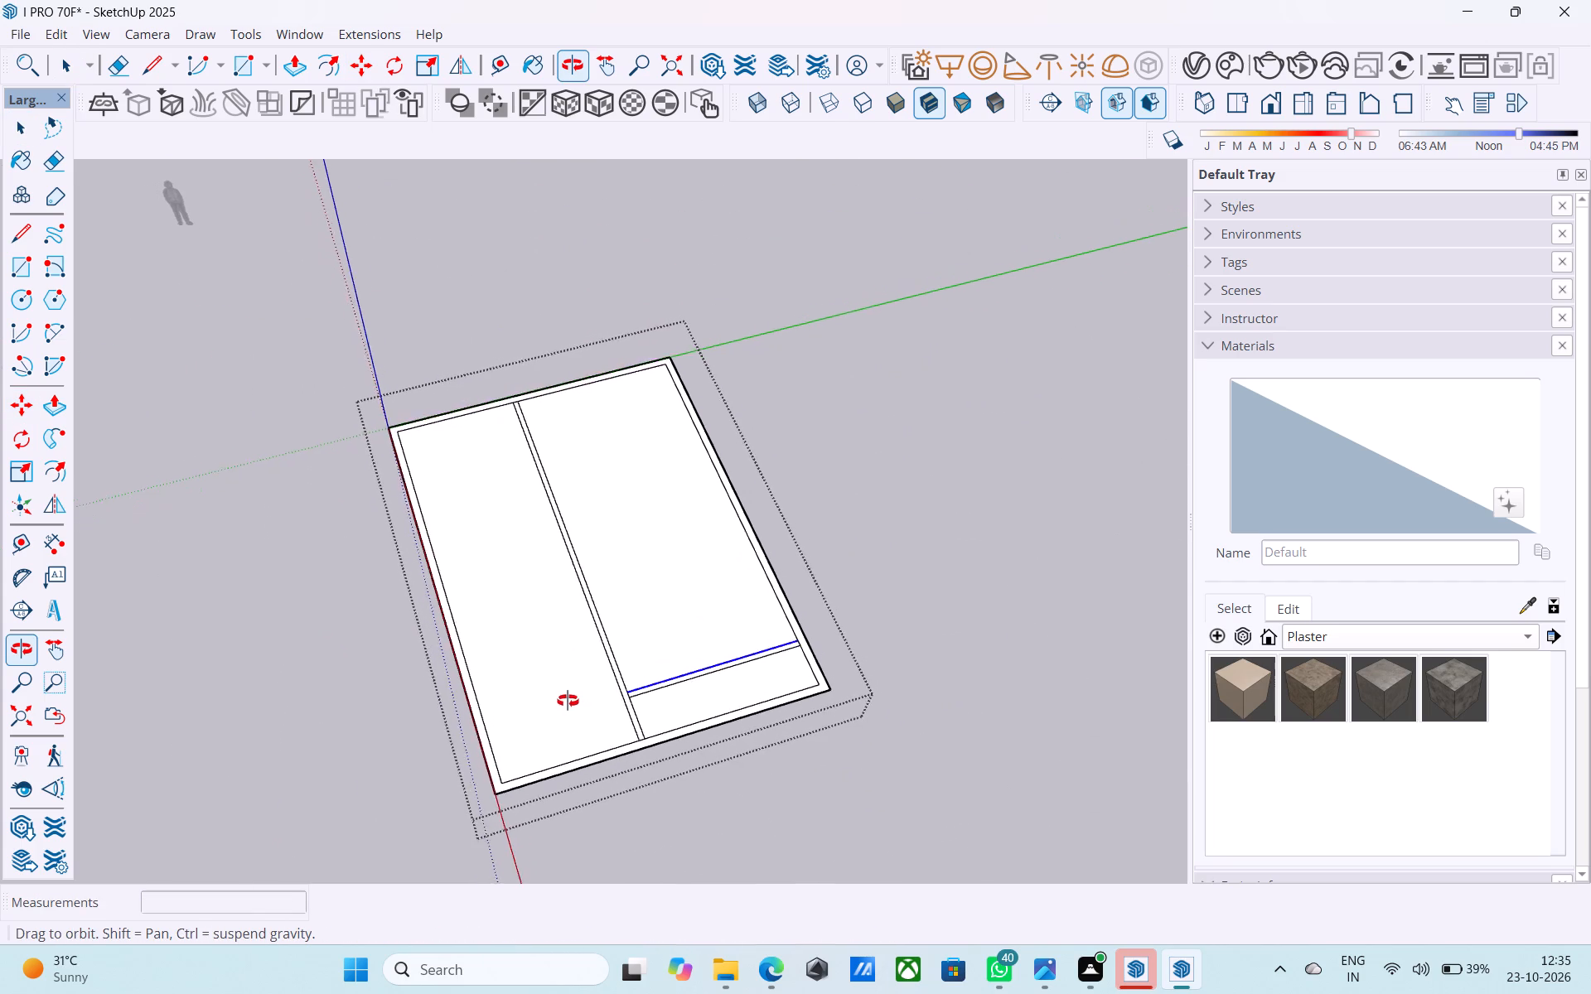
{"action": "middle_click_drag", "start_coordinate": [568, 701], "coordinate": [566, 698]}
{"action": "middle_click_drag", "start_coordinate": [725, 658], "coordinate": [679, 678]}
{"action": "scroll", "coordinate": [798, 649], "scroll_direction": "down", "scroll_amount": 1}
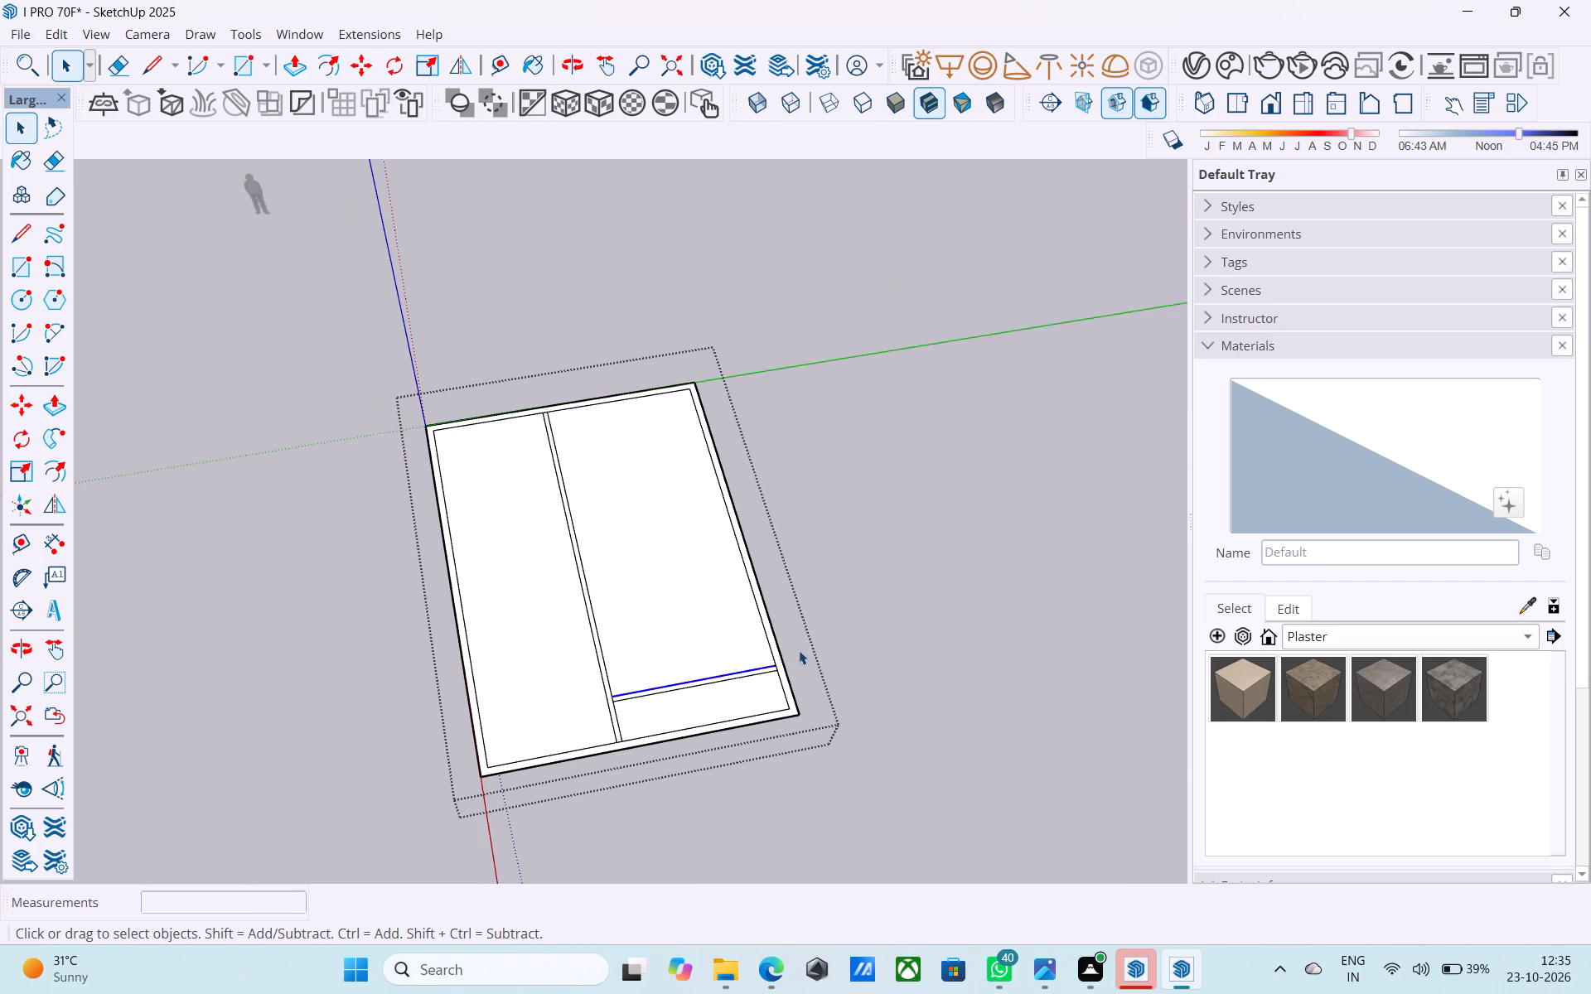
{"action": "middle_click_drag", "start_coordinate": [491, 682], "coordinate": [577, 666]}
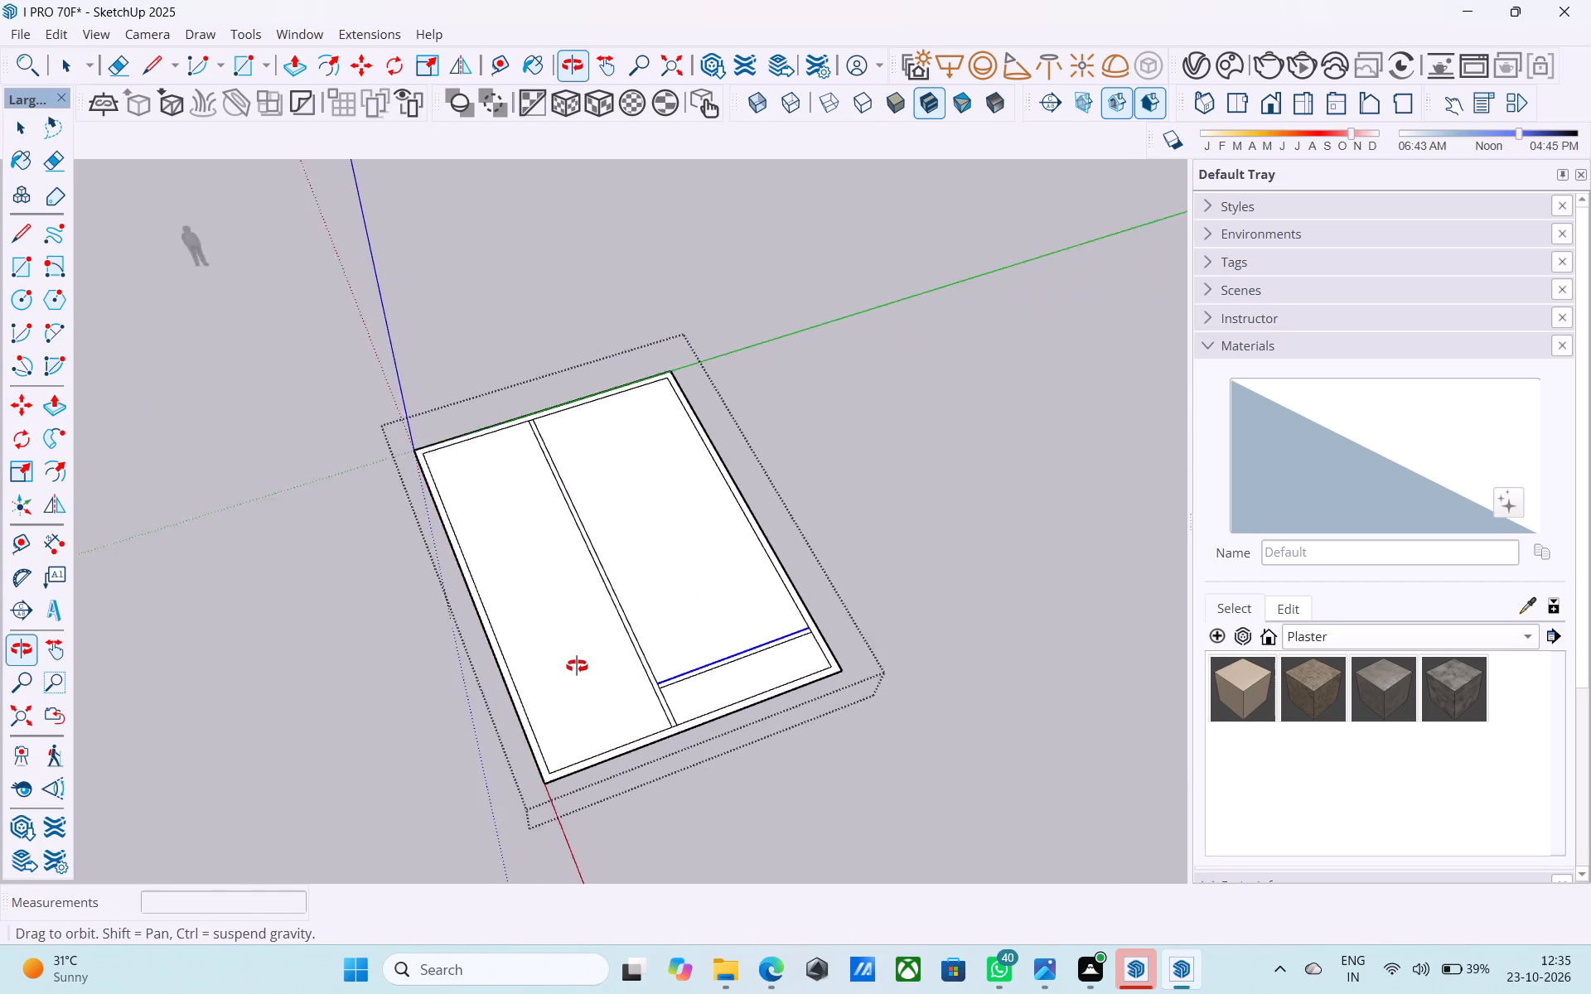
{"action": "middle_click_drag", "start_coordinate": [577, 666], "coordinate": [781, 588]}
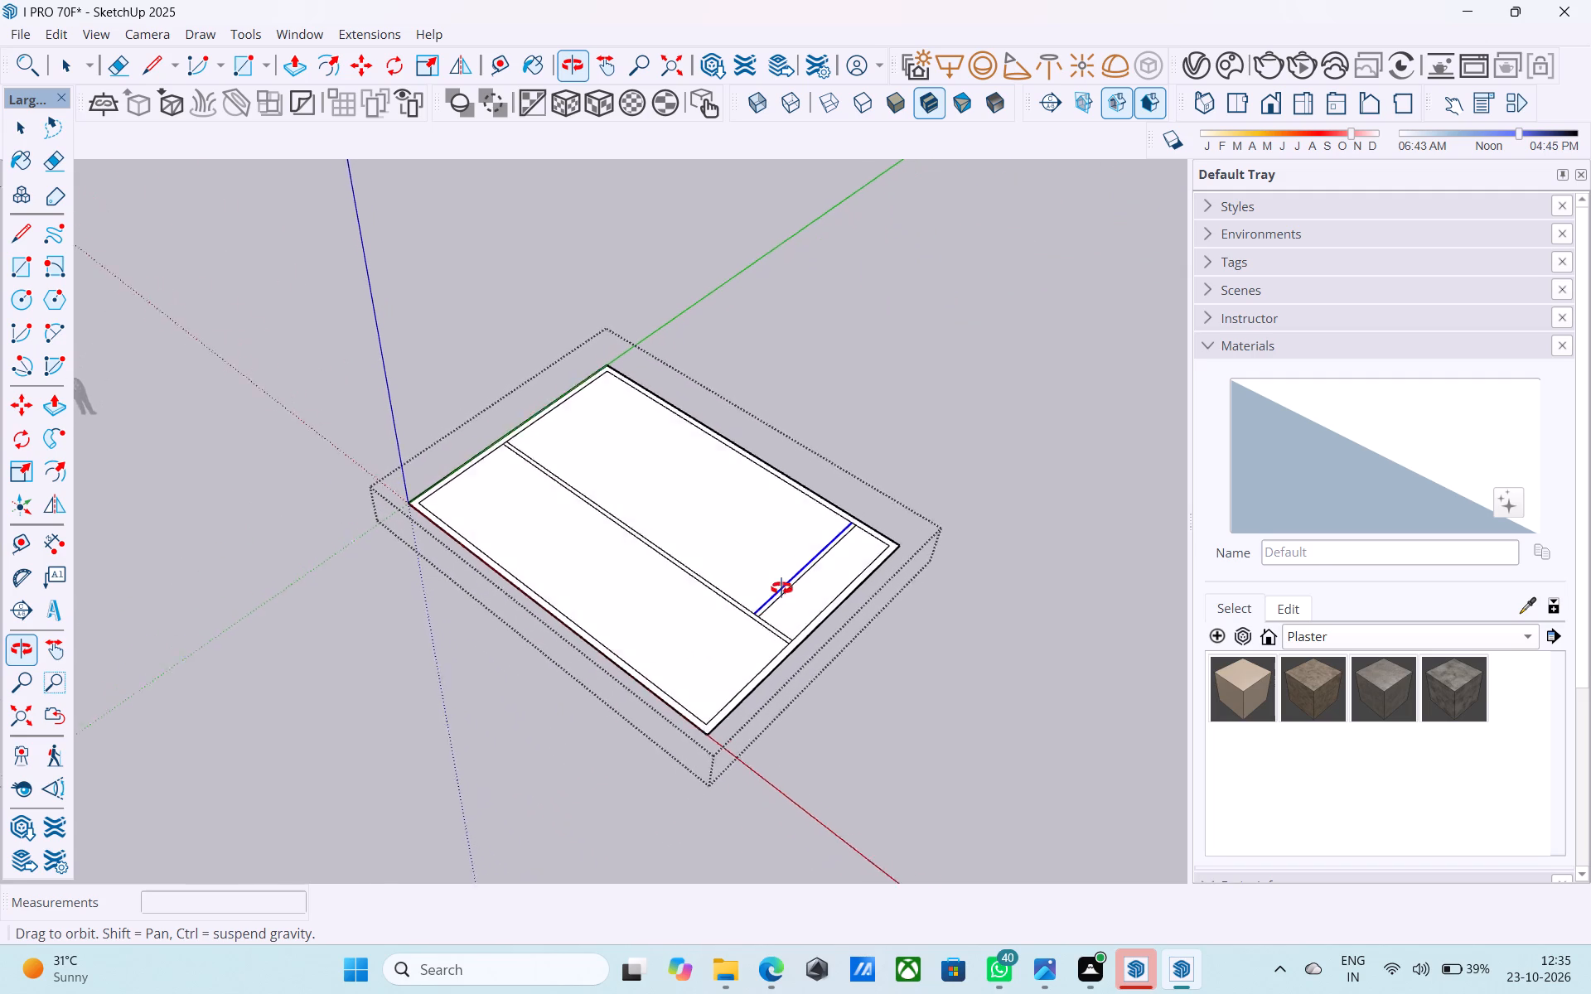
{"action": "middle_click_drag", "start_coordinate": [781, 588], "coordinate": [788, 577]}
{"action": "middle_click_drag", "start_coordinate": [776, 575], "coordinate": [409, 537]}
{"action": "scroll", "coordinate": [501, 525], "scroll_direction": "up", "scroll_amount": 1}
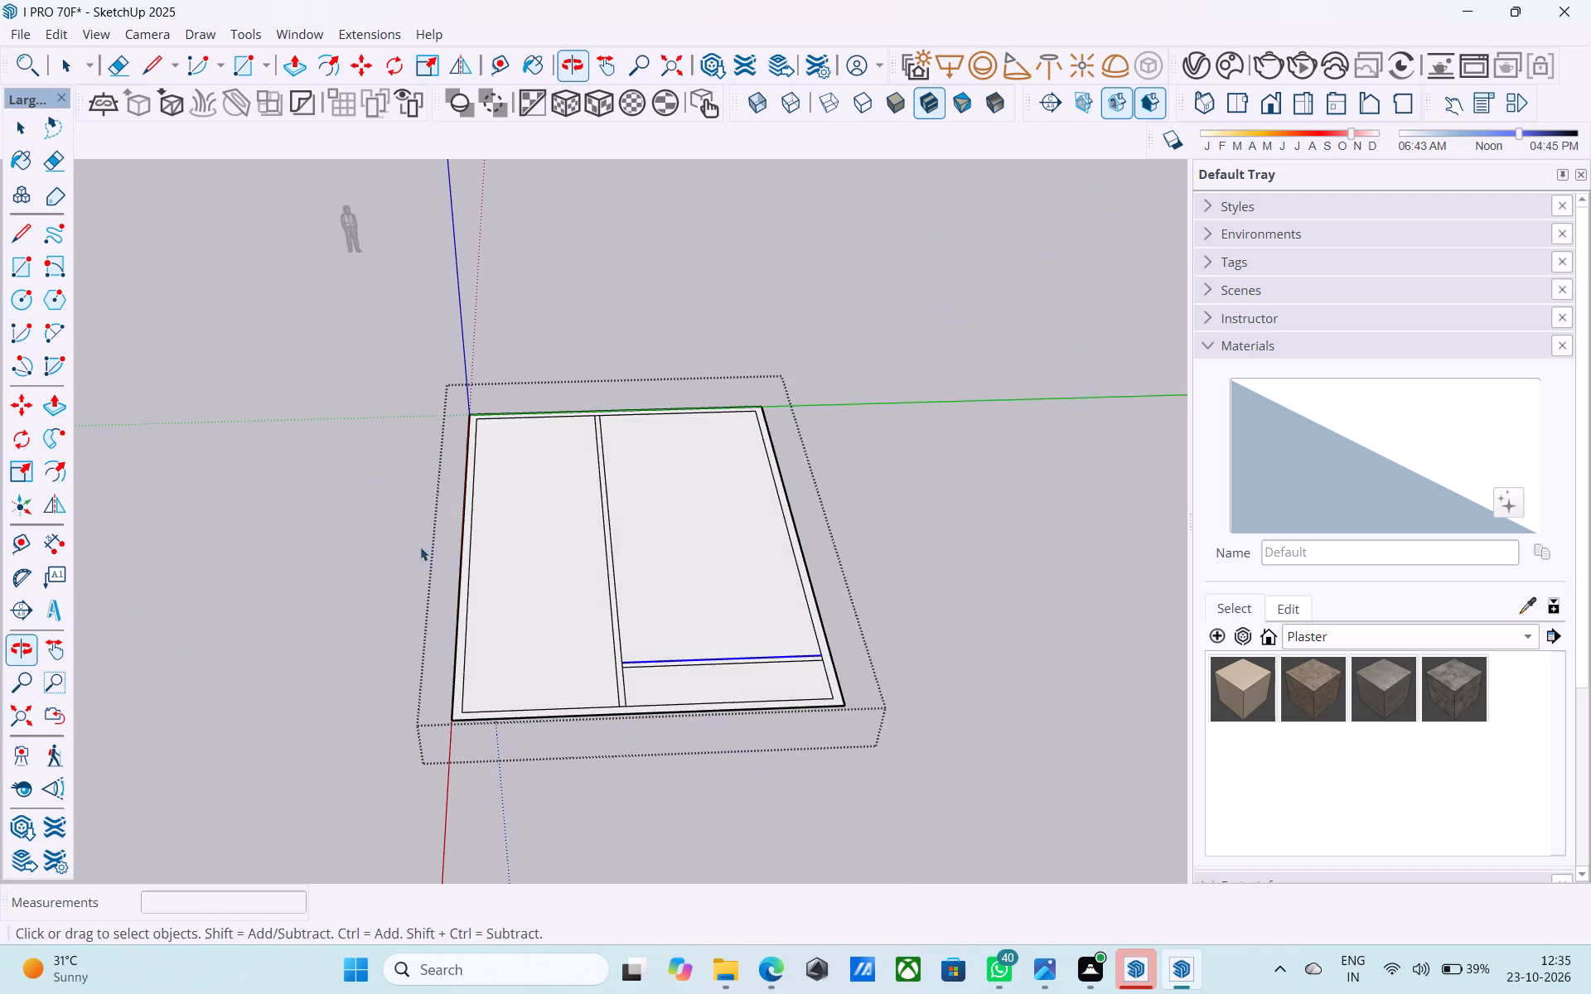
{"action": "middle_click_drag", "start_coordinate": [438, 552], "coordinate": [492, 536]}
{"action": "scroll", "coordinate": [492, 536], "scroll_direction": "down", "scroll_amount": 1}
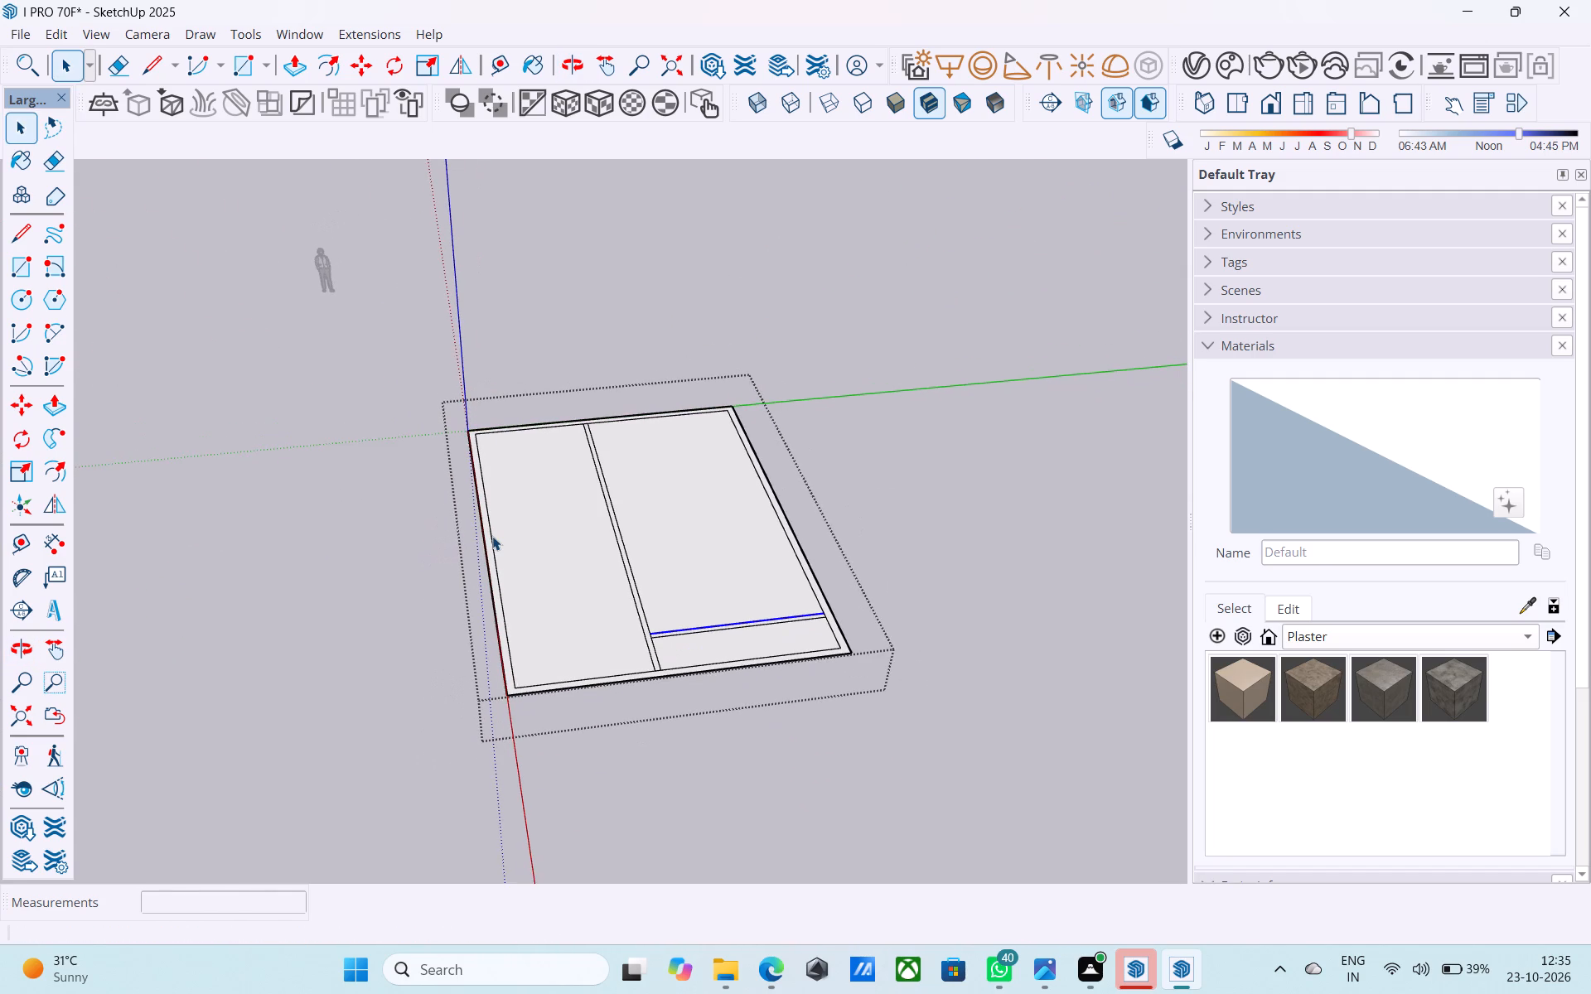
{"action": "middle_click_drag", "start_coordinate": [492, 536], "coordinate": [527, 543]}
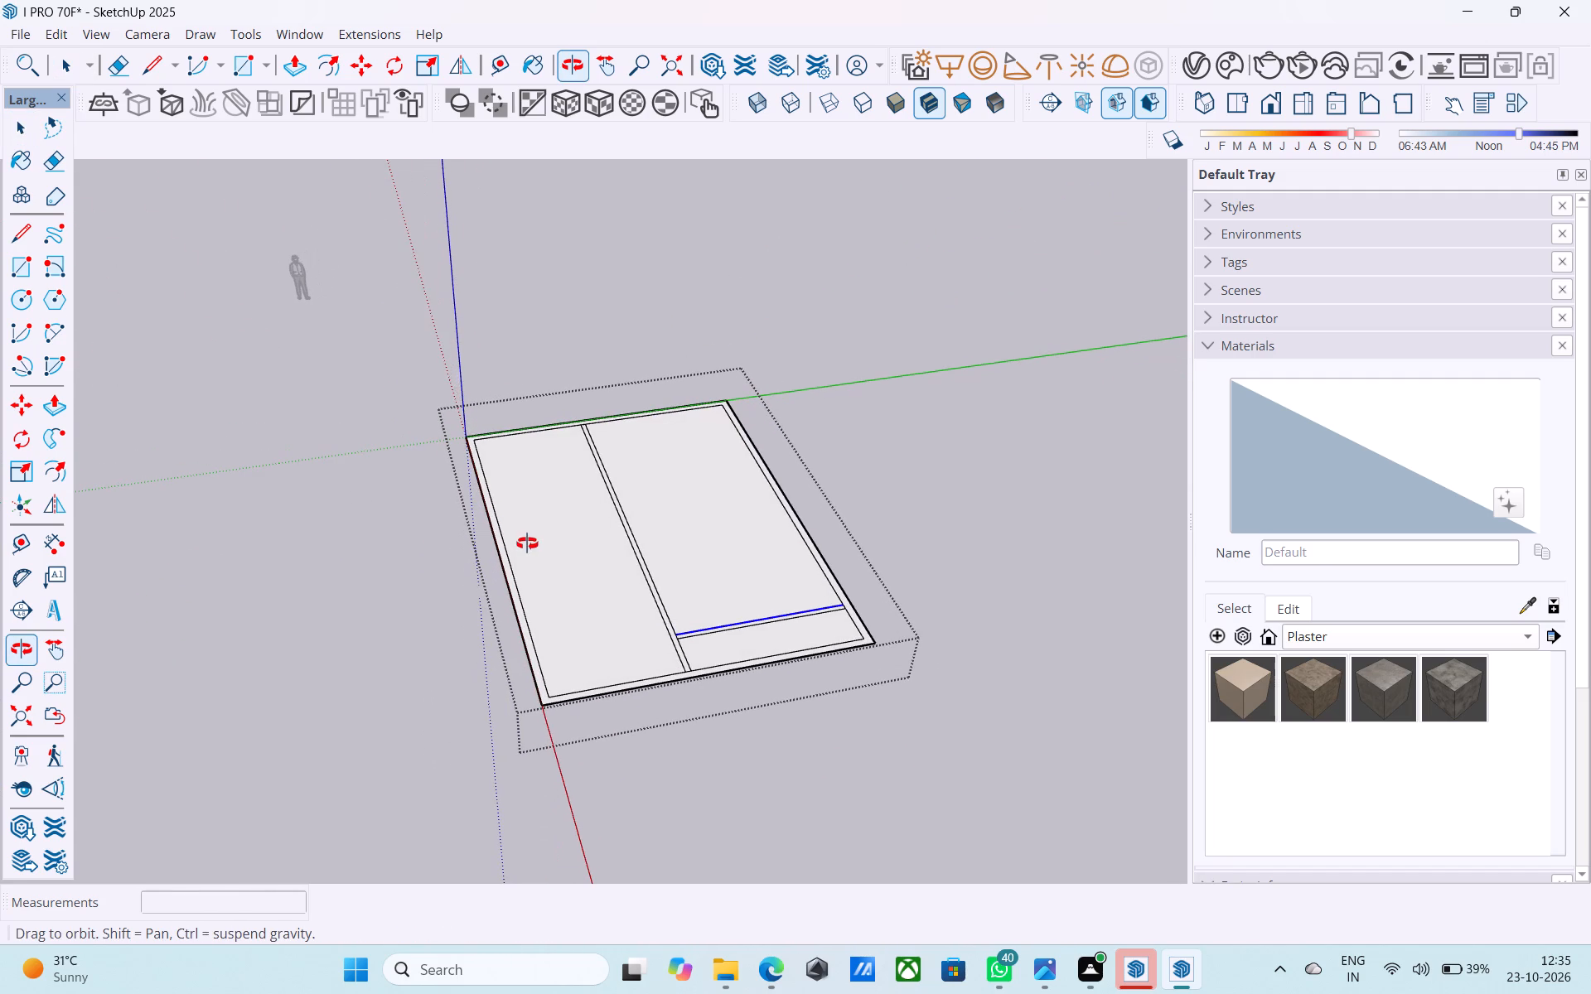
{"action": "middle_click_drag", "start_coordinate": [527, 543], "coordinate": [527, 545]}
Copy the narrower room's inner short edge, at the end farthest from the origin, 8' inward along the partition.
{"action": "scroll", "coordinate": [553, 675], "scroll_direction": "up", "scroll_amount": 4}
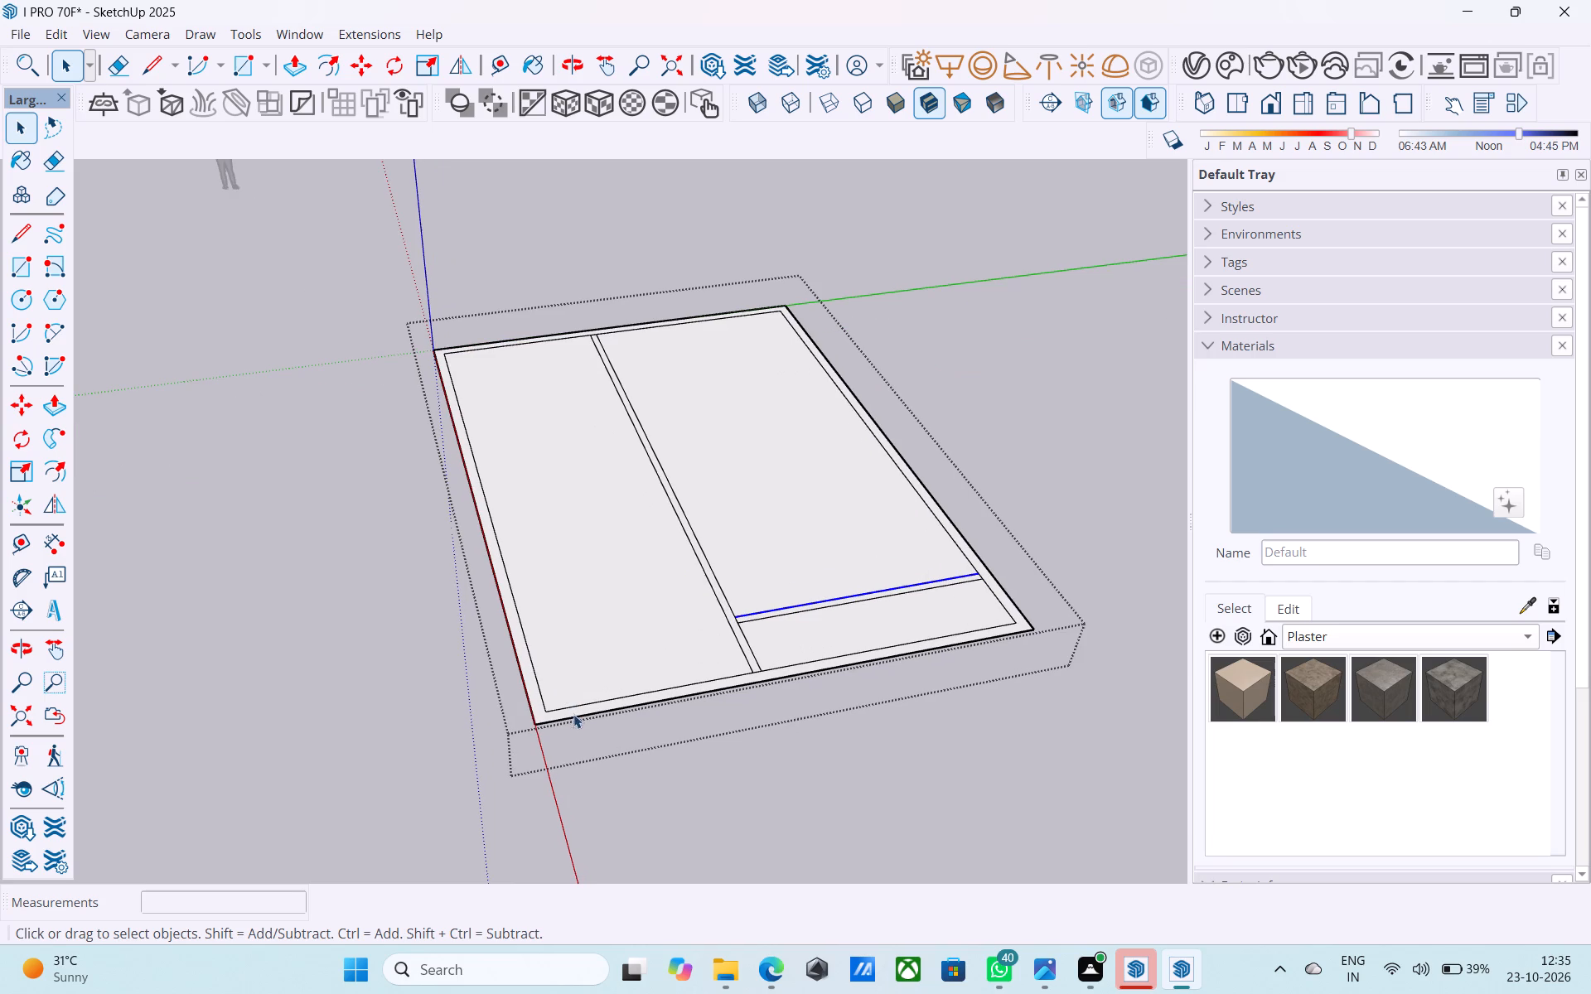
{"action": "left_click", "coordinate": [568, 702]}
{"action": "left_click", "coordinate": [570, 706]}
{"action": "key", "text": "m"}
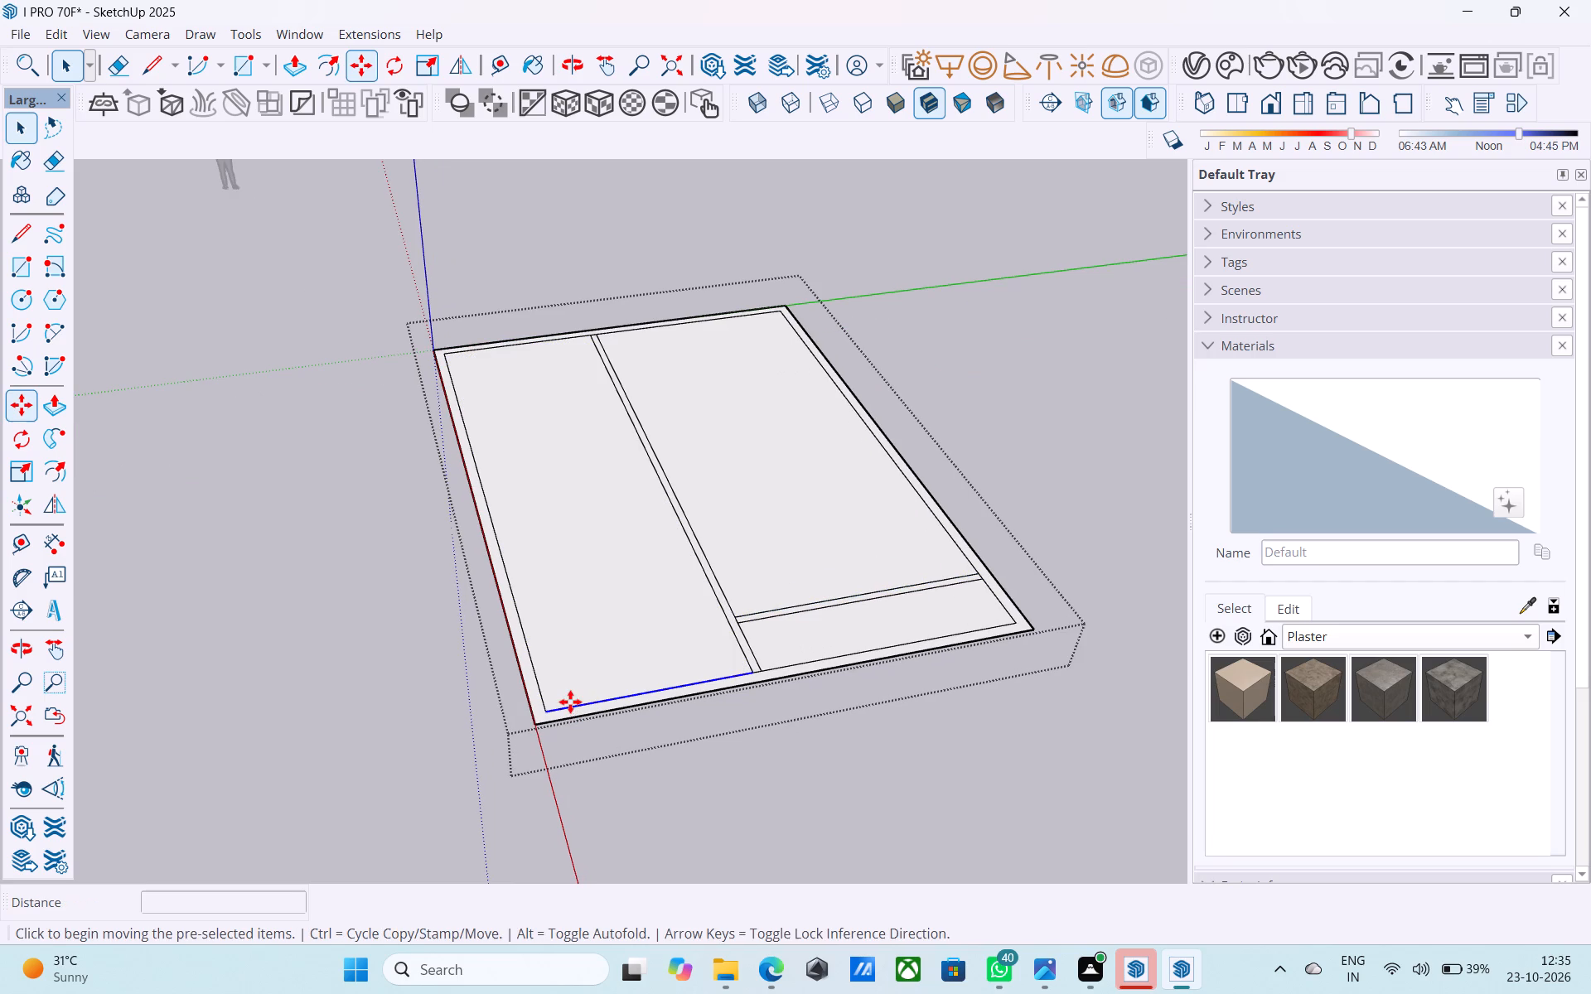
{"action": "left_click", "coordinate": [551, 707]}
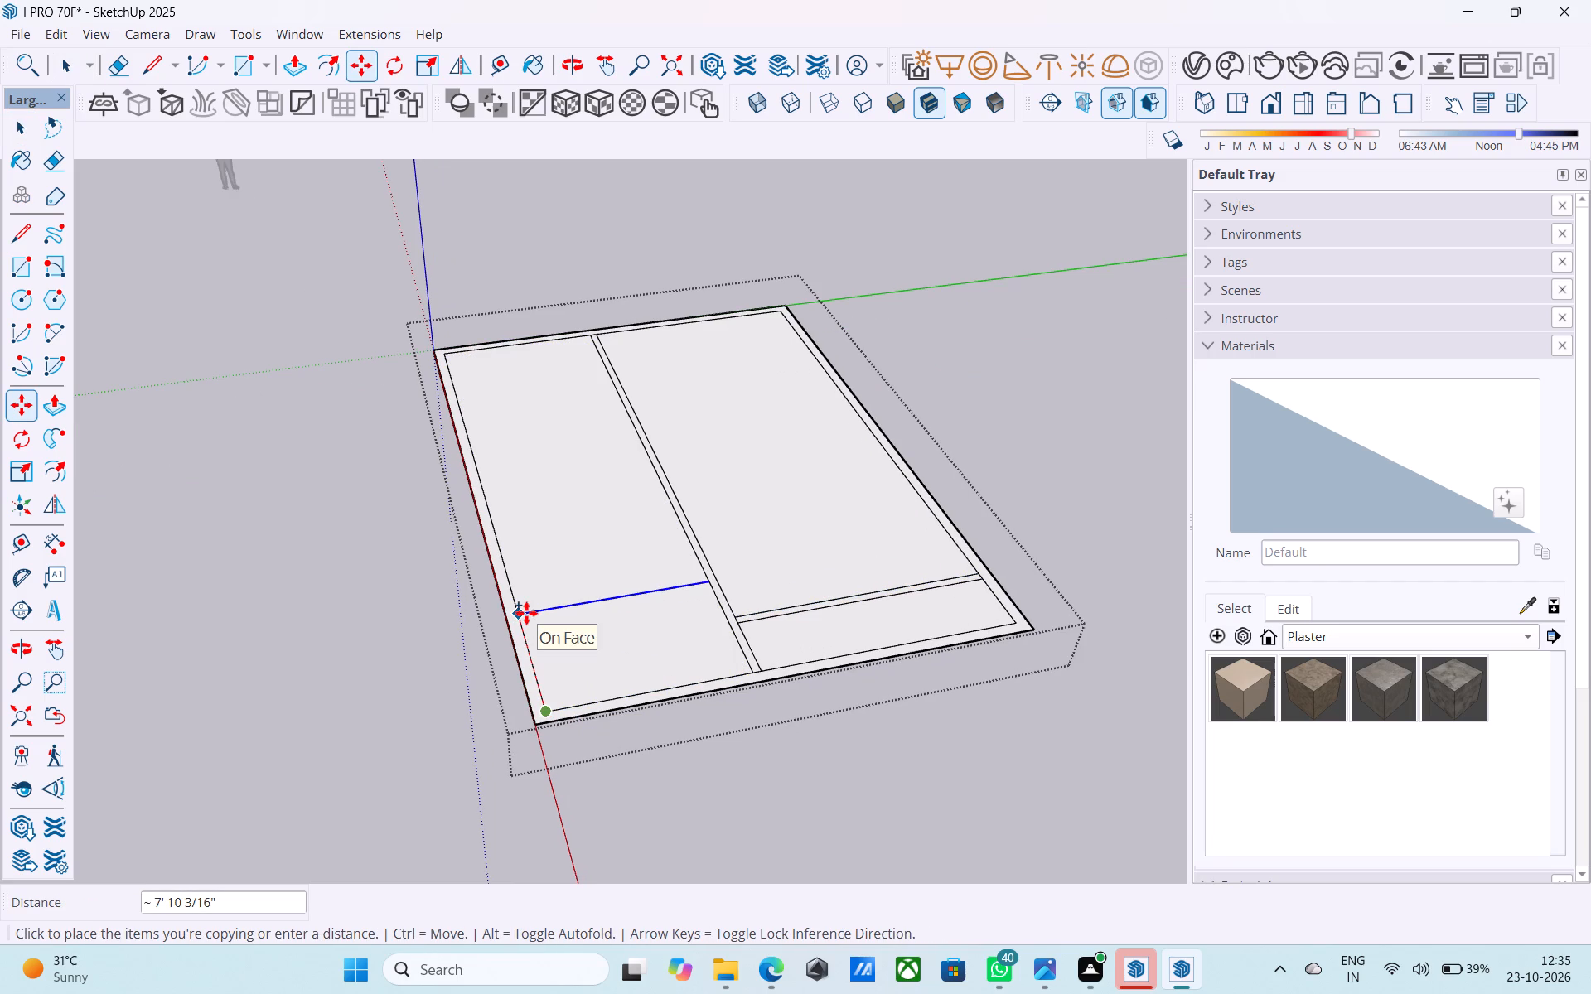
{"action": "type", "text": "8'"}
{"action": "key", "text": "Return"}
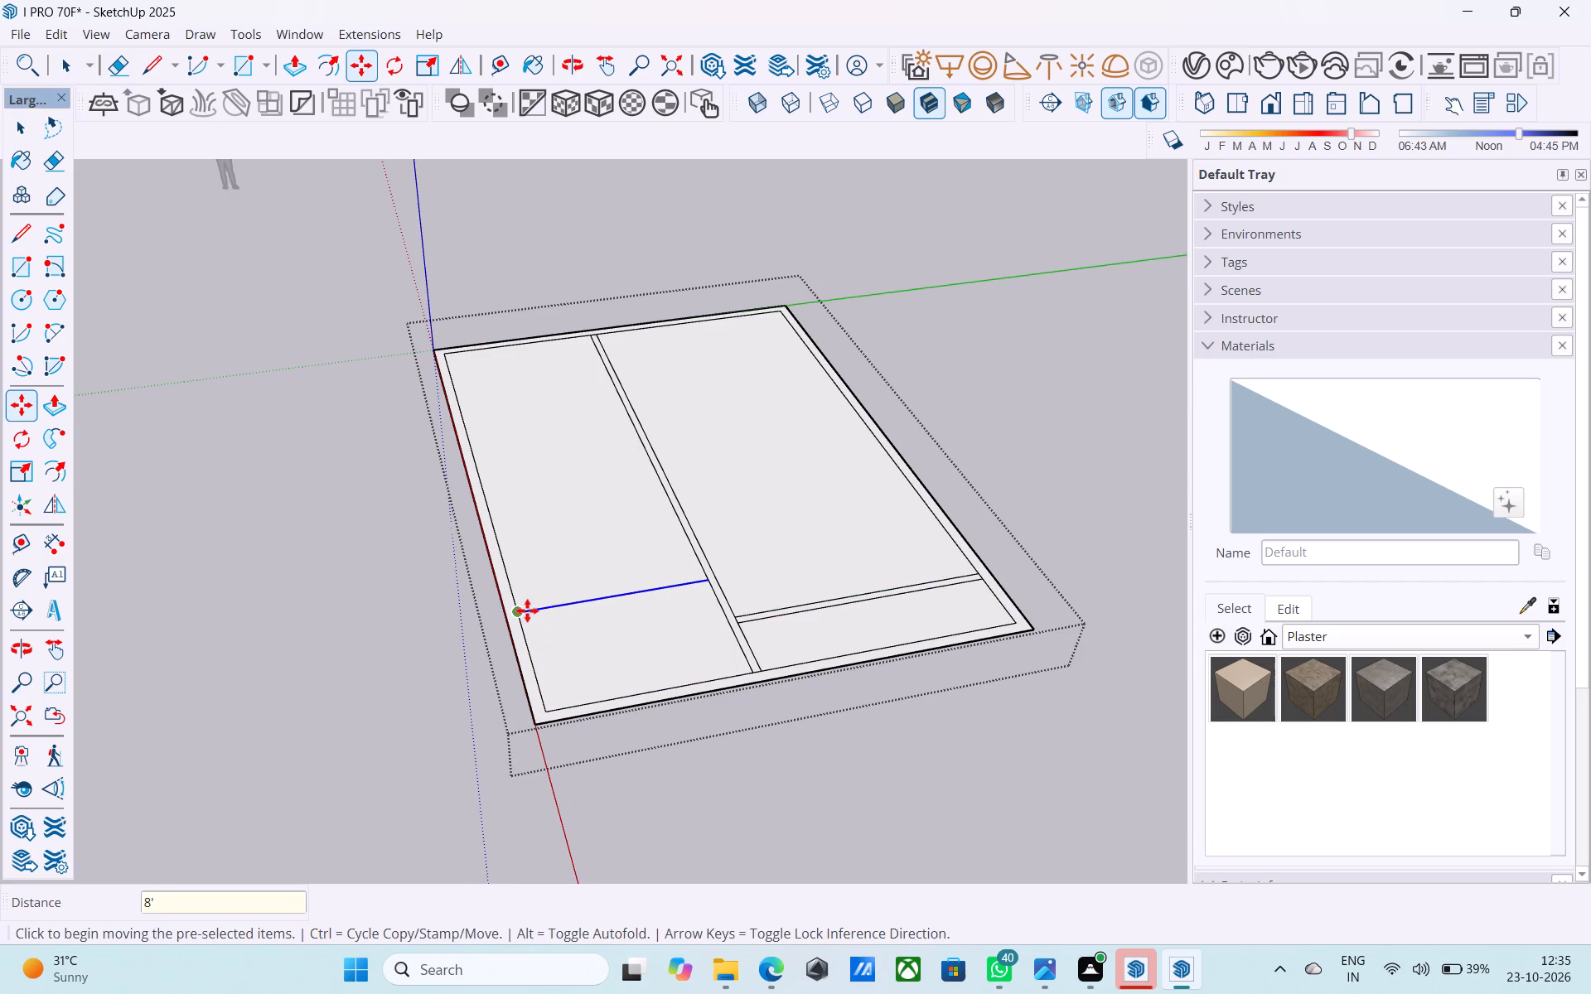
Copy the narrower room's new cross line 6" toward the origin end to give that cross wall its thickness.
{"action": "scroll", "coordinate": [527, 610], "scroll_direction": "up", "scroll_amount": 5}
{"action": "left_click", "coordinate": [511, 610]}
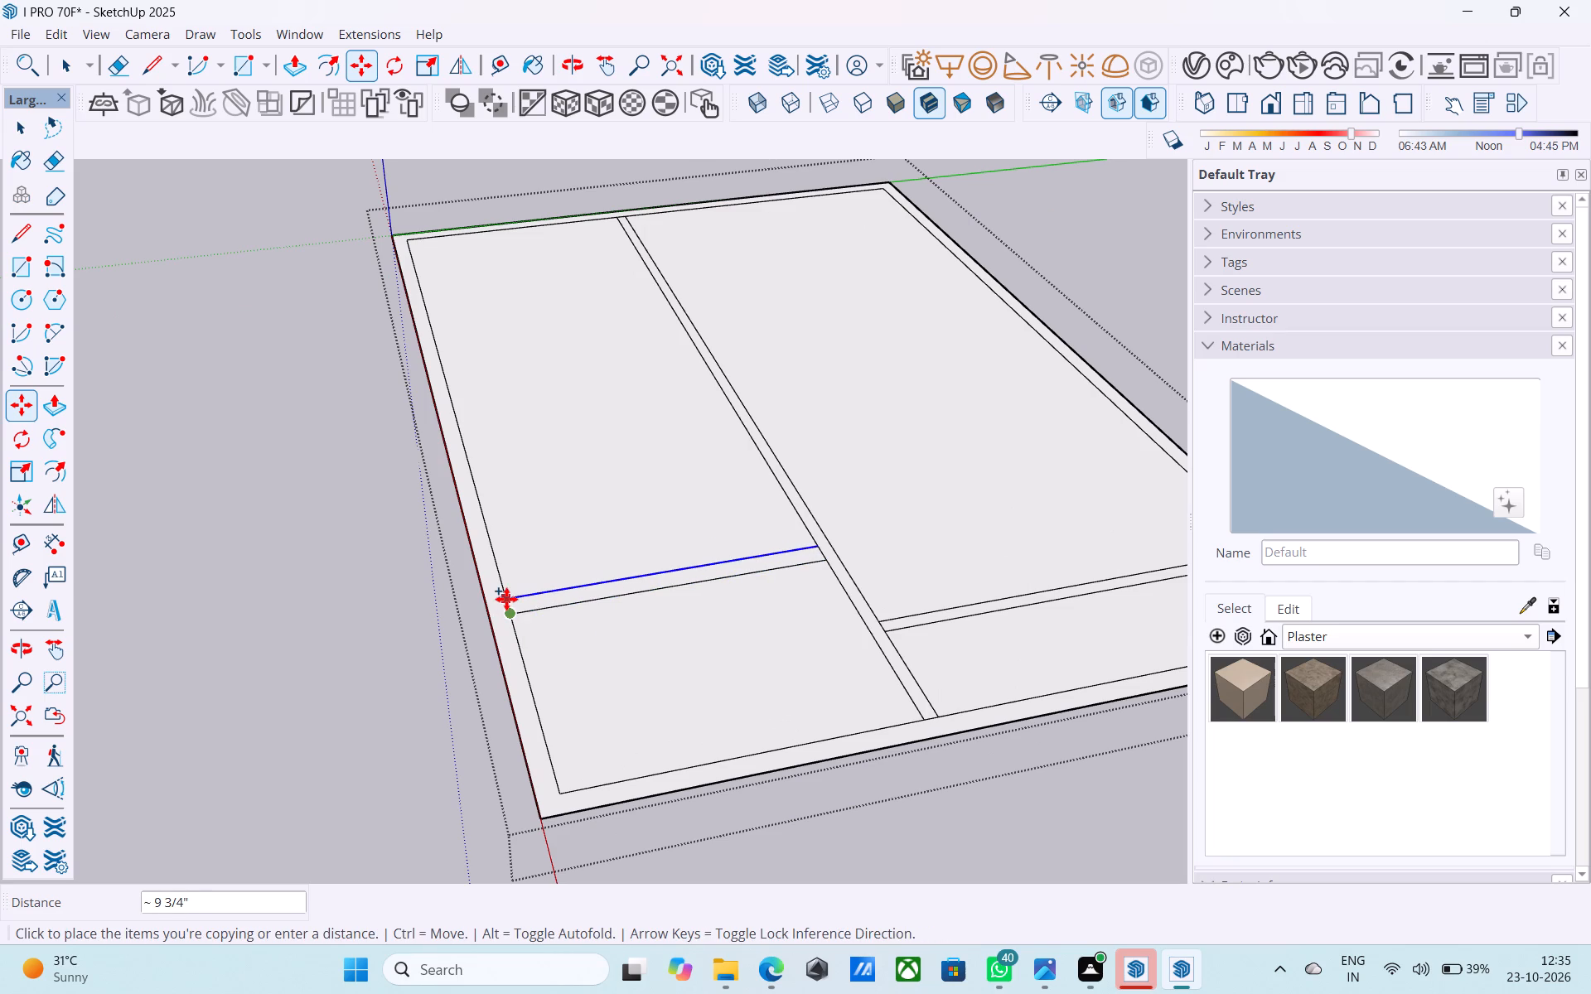
{"action": "type", "text": "6\""}
{"action": "key", "text": "Return"}
{"action": "key", "text": "space"}
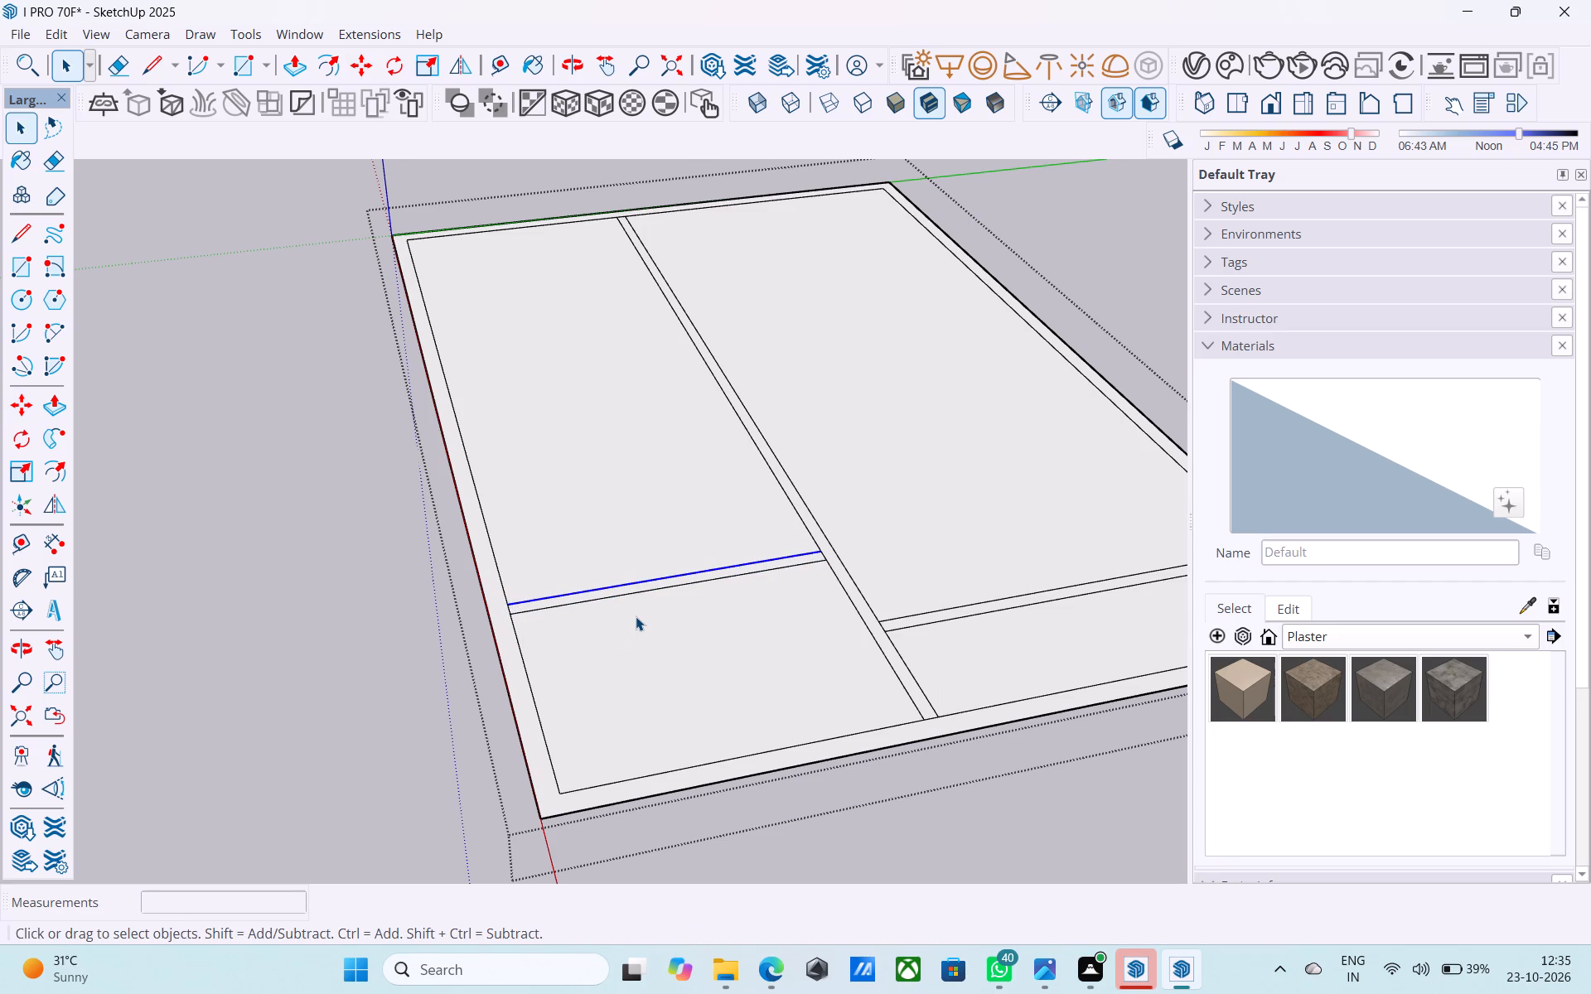
Copy the inner long edge beside the red axis, between the origin end and the new cross wall, 3' inward along the green direction.
{"action": "scroll", "coordinate": [636, 616], "scroll_direction": "down", "scroll_amount": 2}
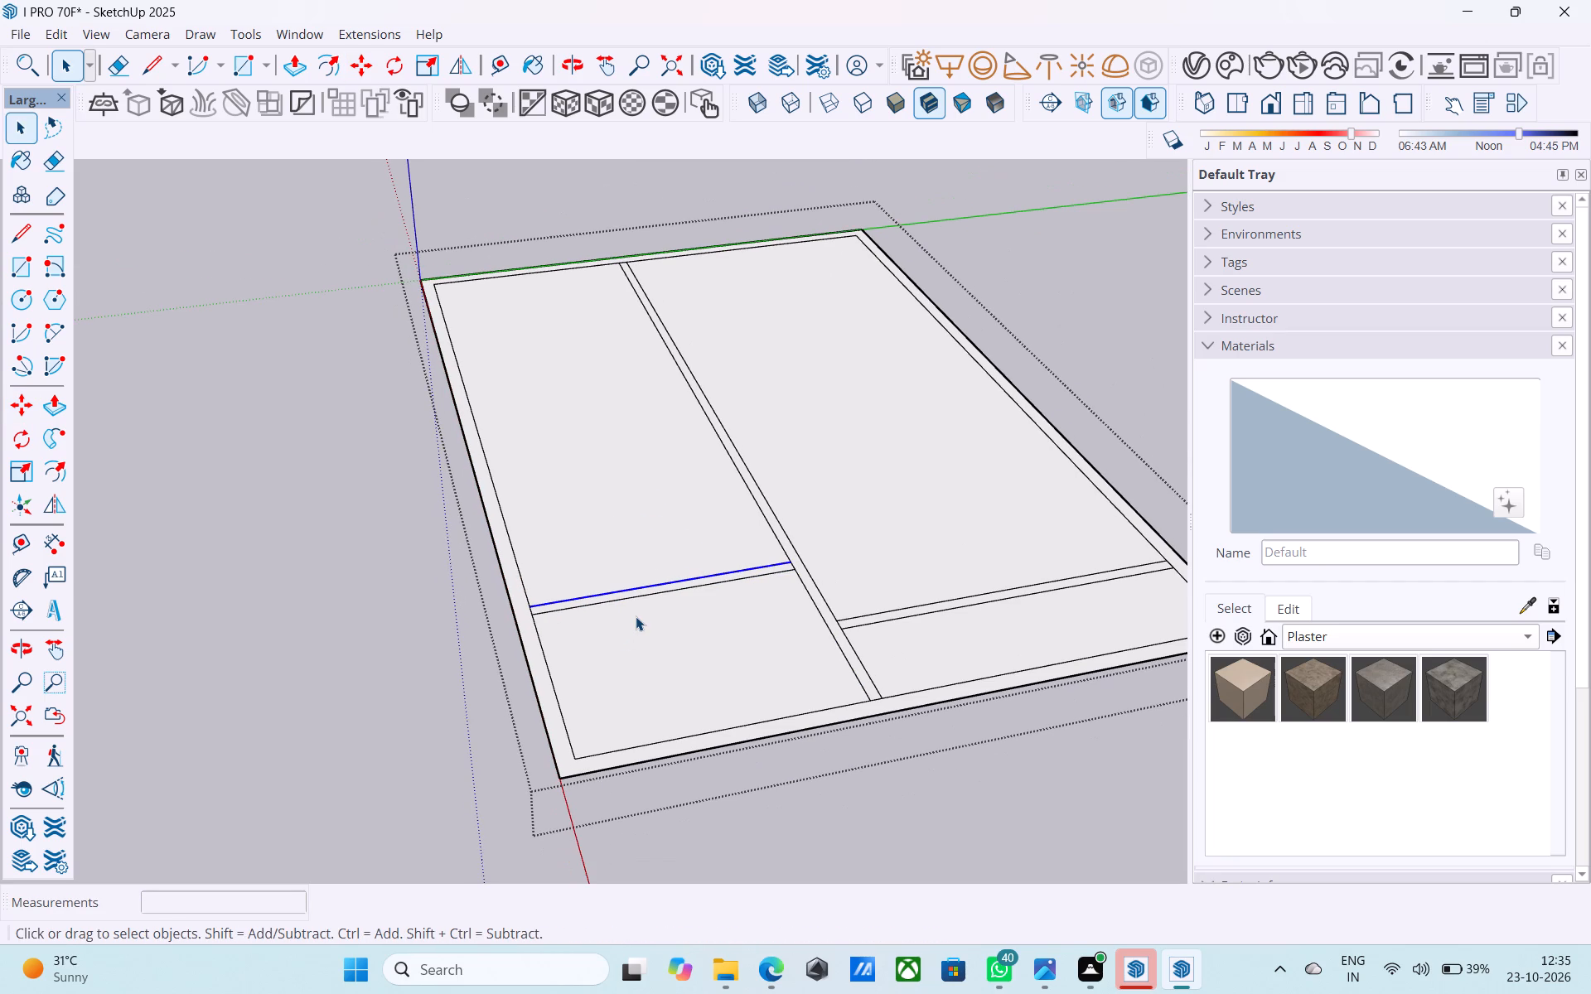
{"action": "scroll", "coordinate": [634, 617], "scroll_direction": "down", "scroll_amount": 4}
{"action": "middle_click_drag", "start_coordinate": [636, 616], "coordinate": [613, 635]}
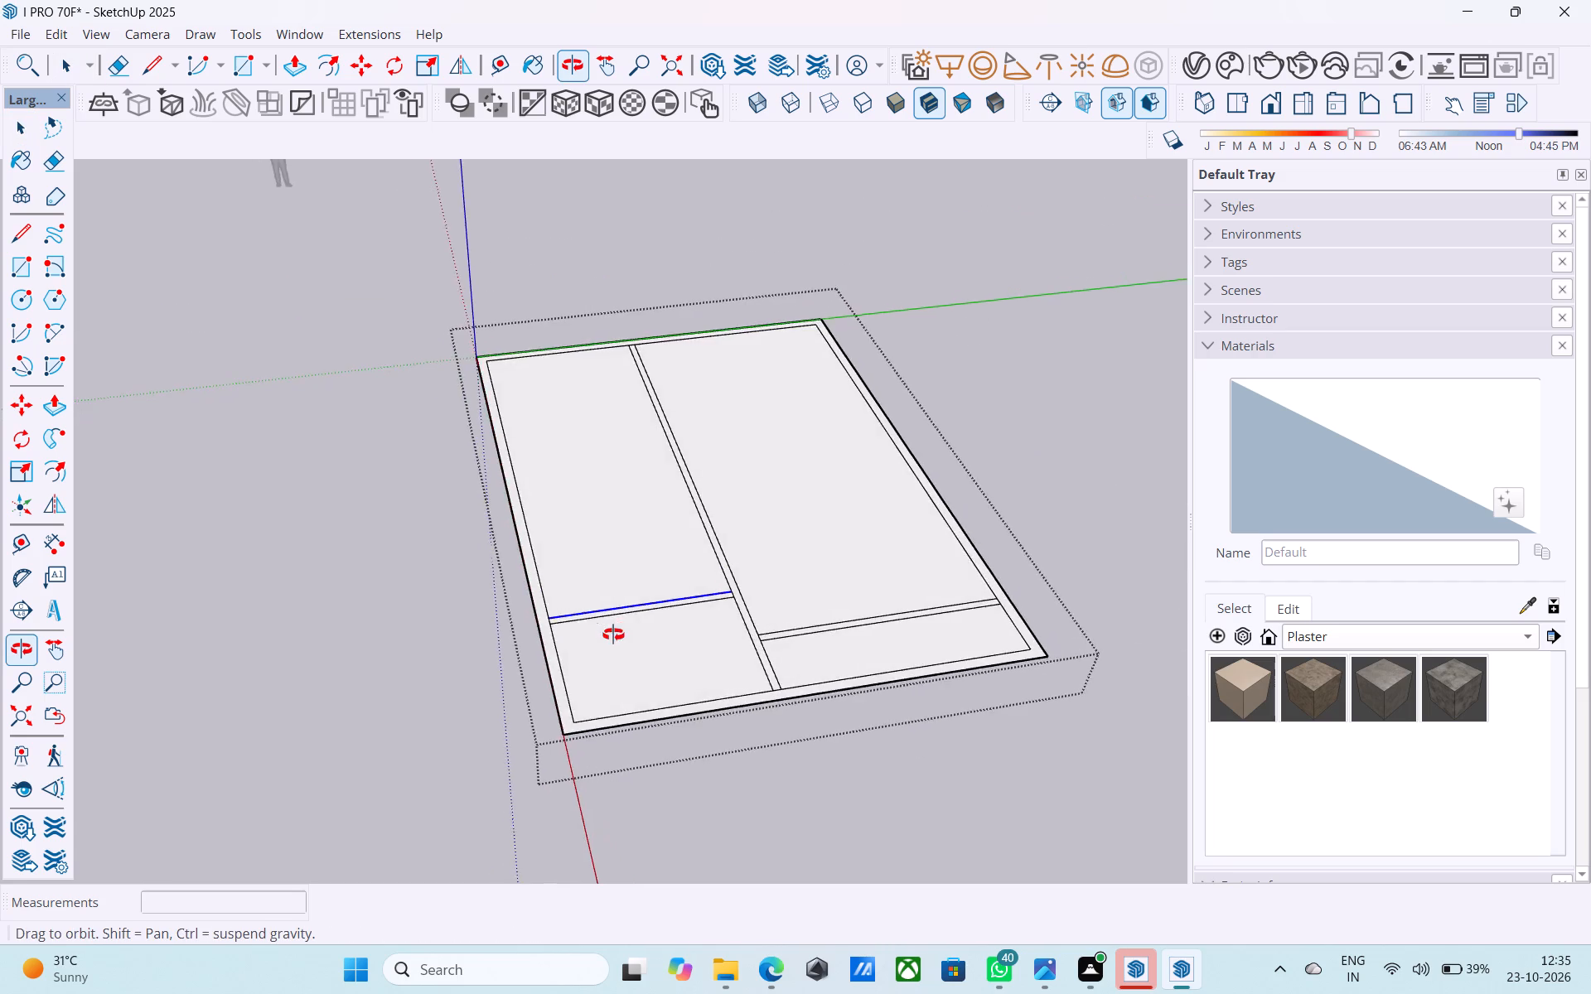
{"action": "middle_click_drag", "start_coordinate": [613, 635], "coordinate": [636, 646]}
{"action": "scroll", "coordinate": [636, 646], "scroll_direction": "up", "scroll_amount": 5}
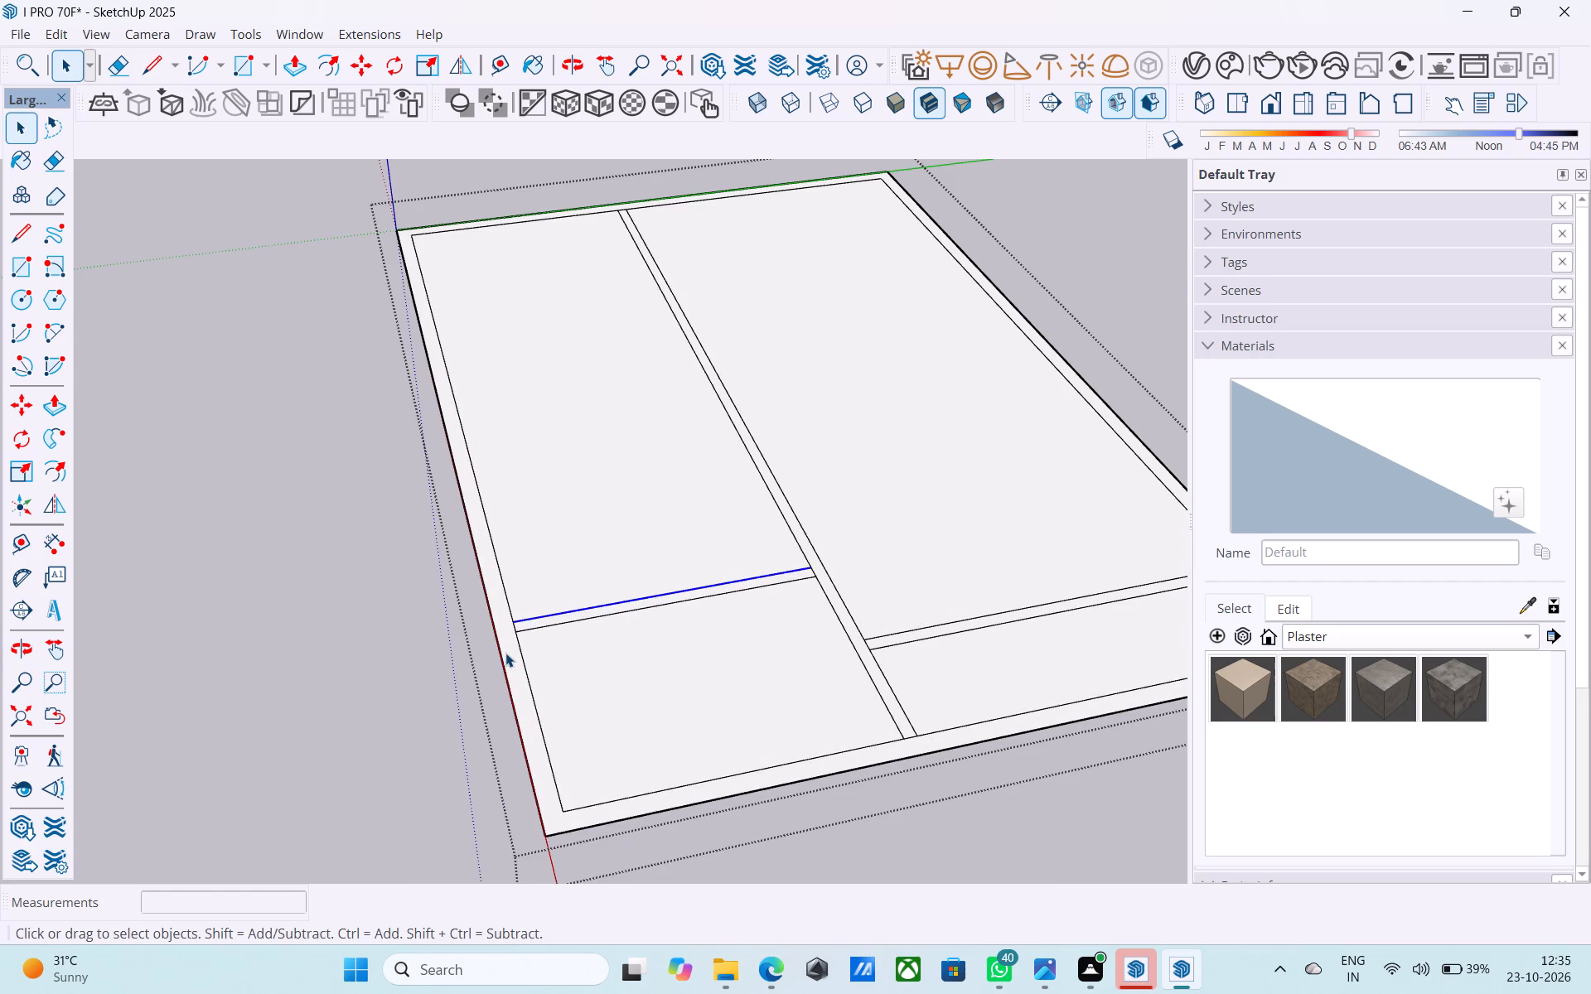
{"action": "scroll", "coordinate": [505, 653], "scroll_direction": "down", "scroll_amount": 1}
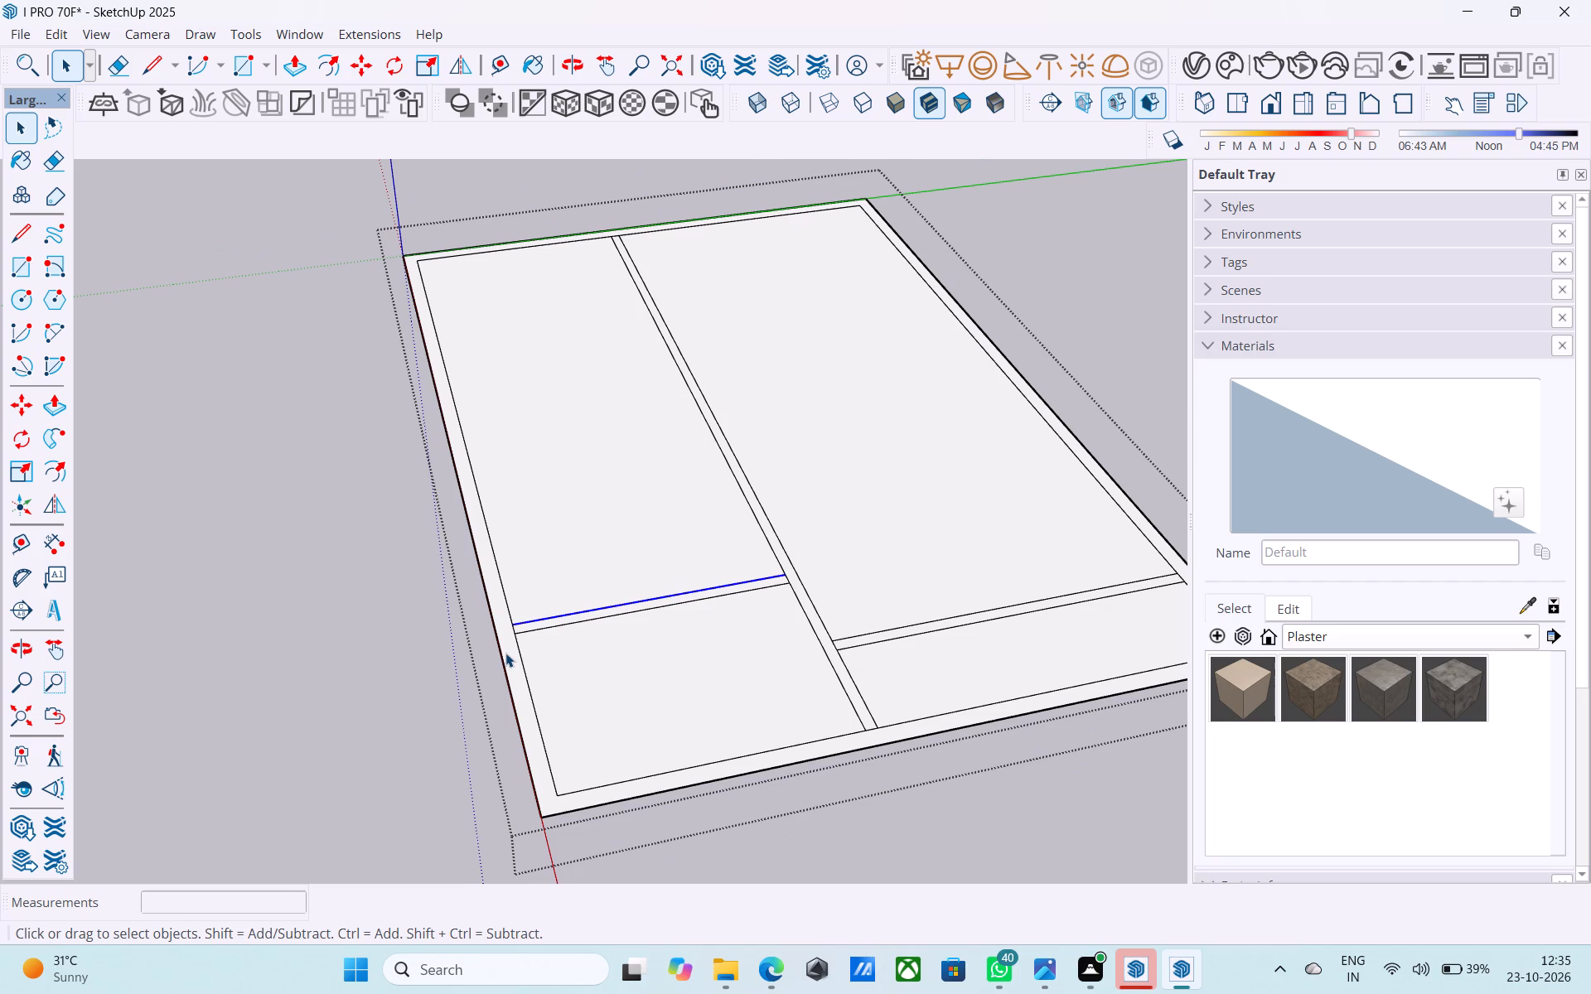
{"action": "middle_click_drag", "start_coordinate": [505, 653], "coordinate": [536, 653]}
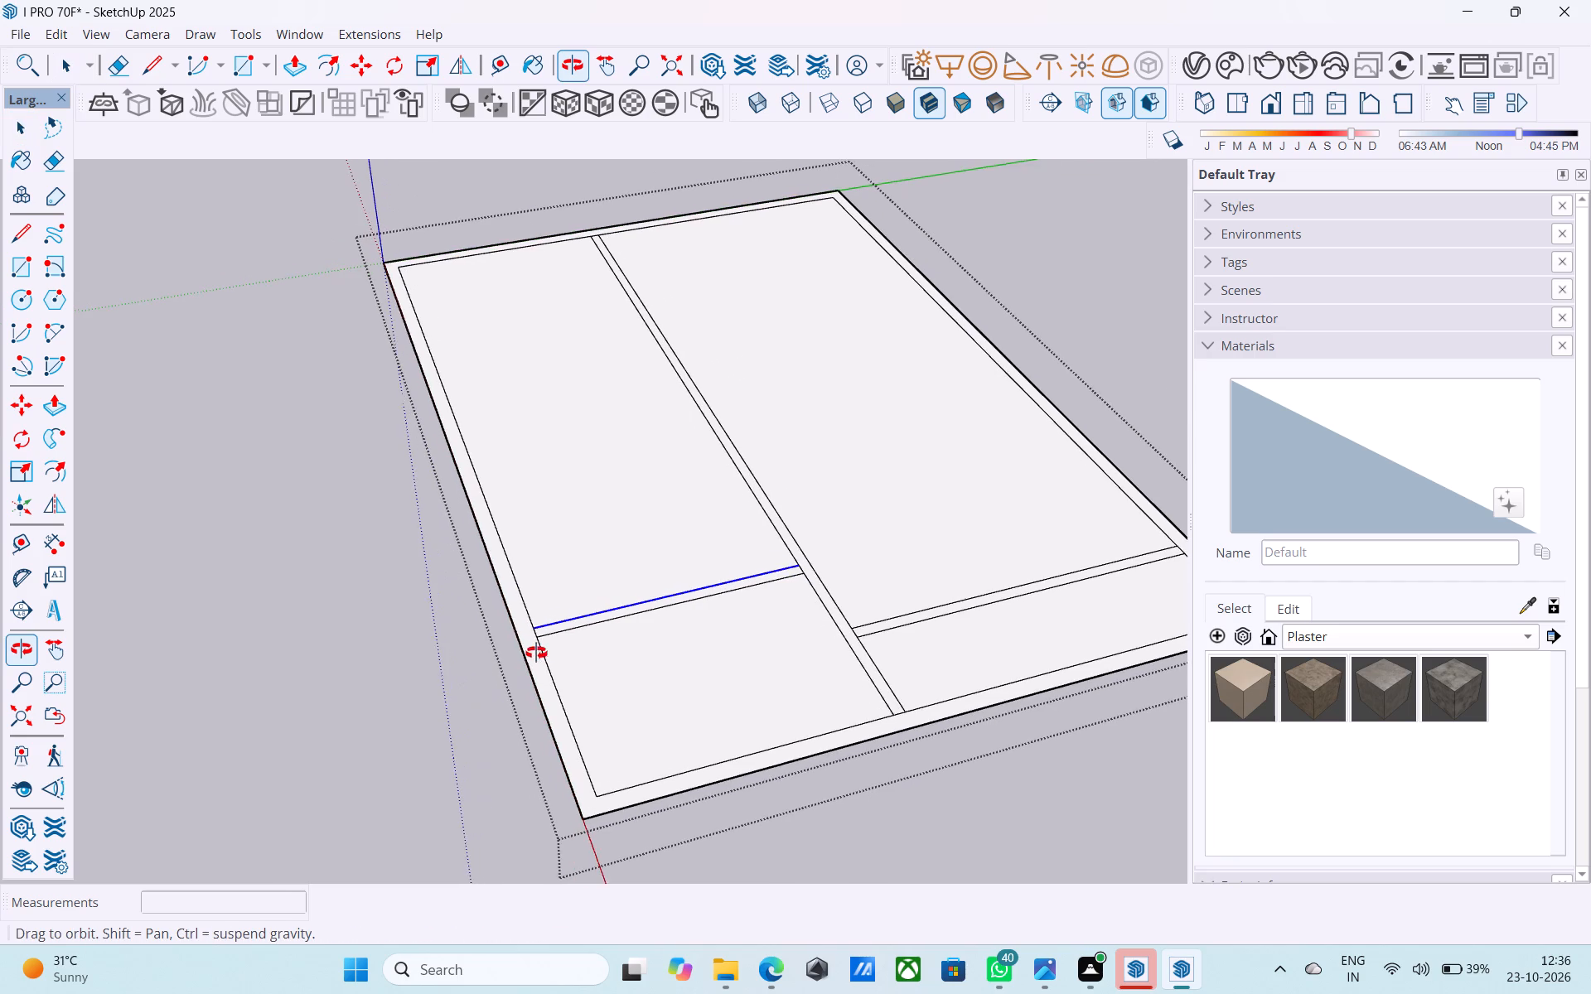
{"action": "middle_click_drag", "start_coordinate": [536, 653], "coordinate": [537, 654]}
{"action": "scroll", "coordinate": [547, 610], "scroll_direction": "up", "scroll_amount": 2}
{"action": "left_click", "coordinate": [513, 602]}
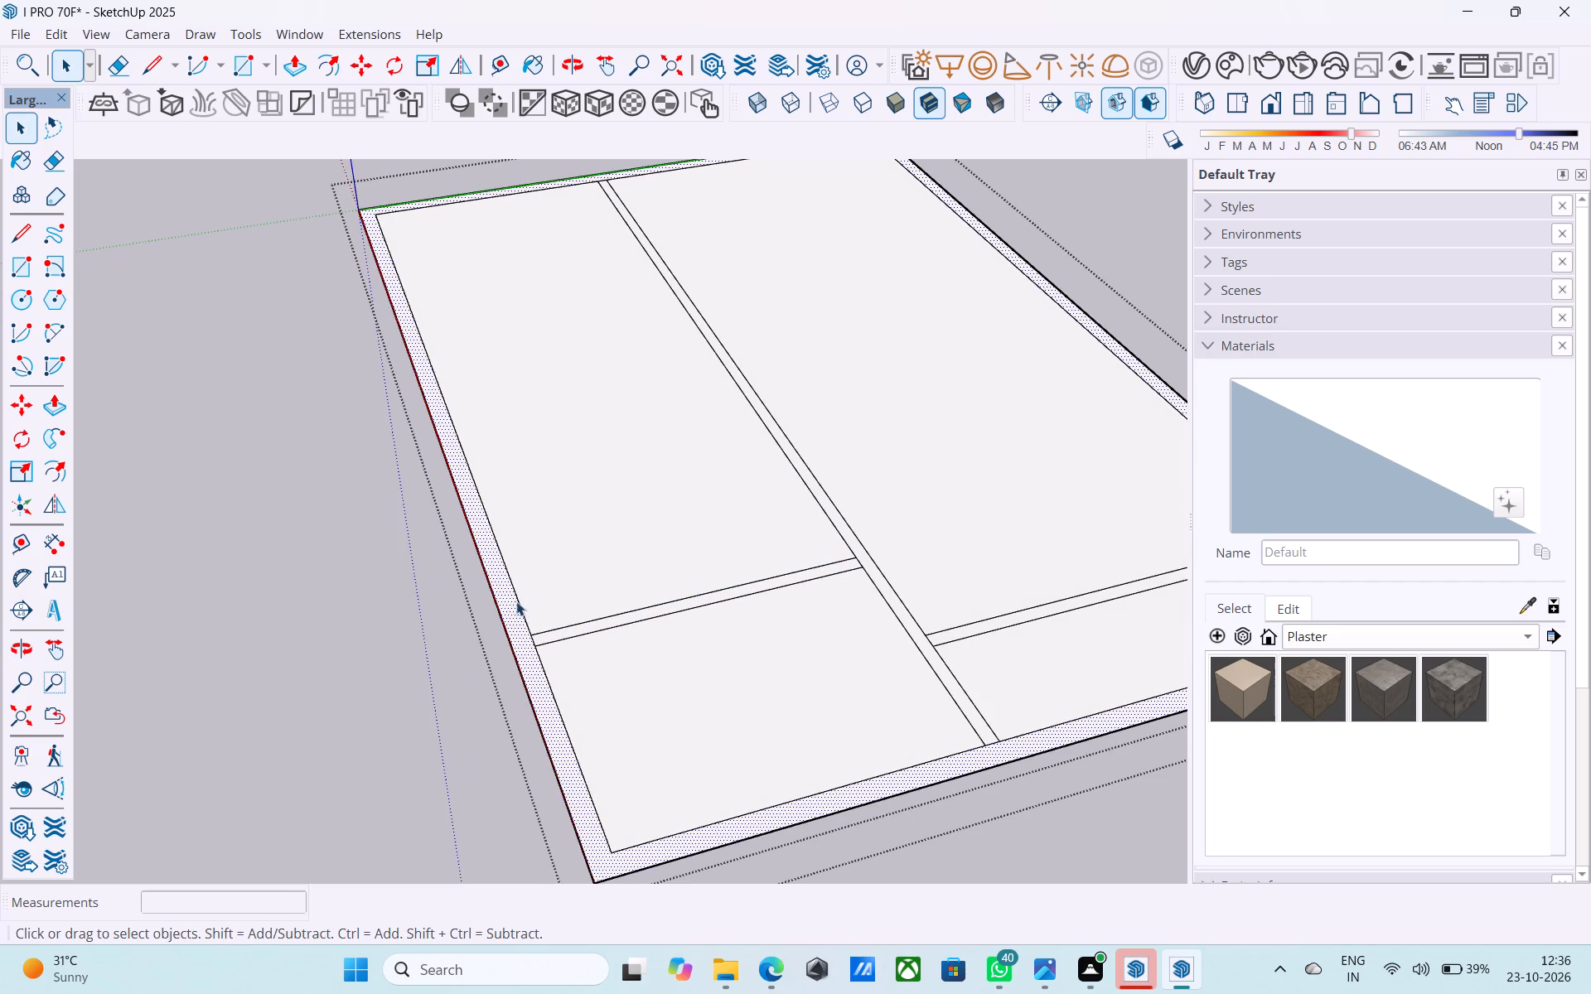
{"action": "left_click", "coordinate": [521, 599]}
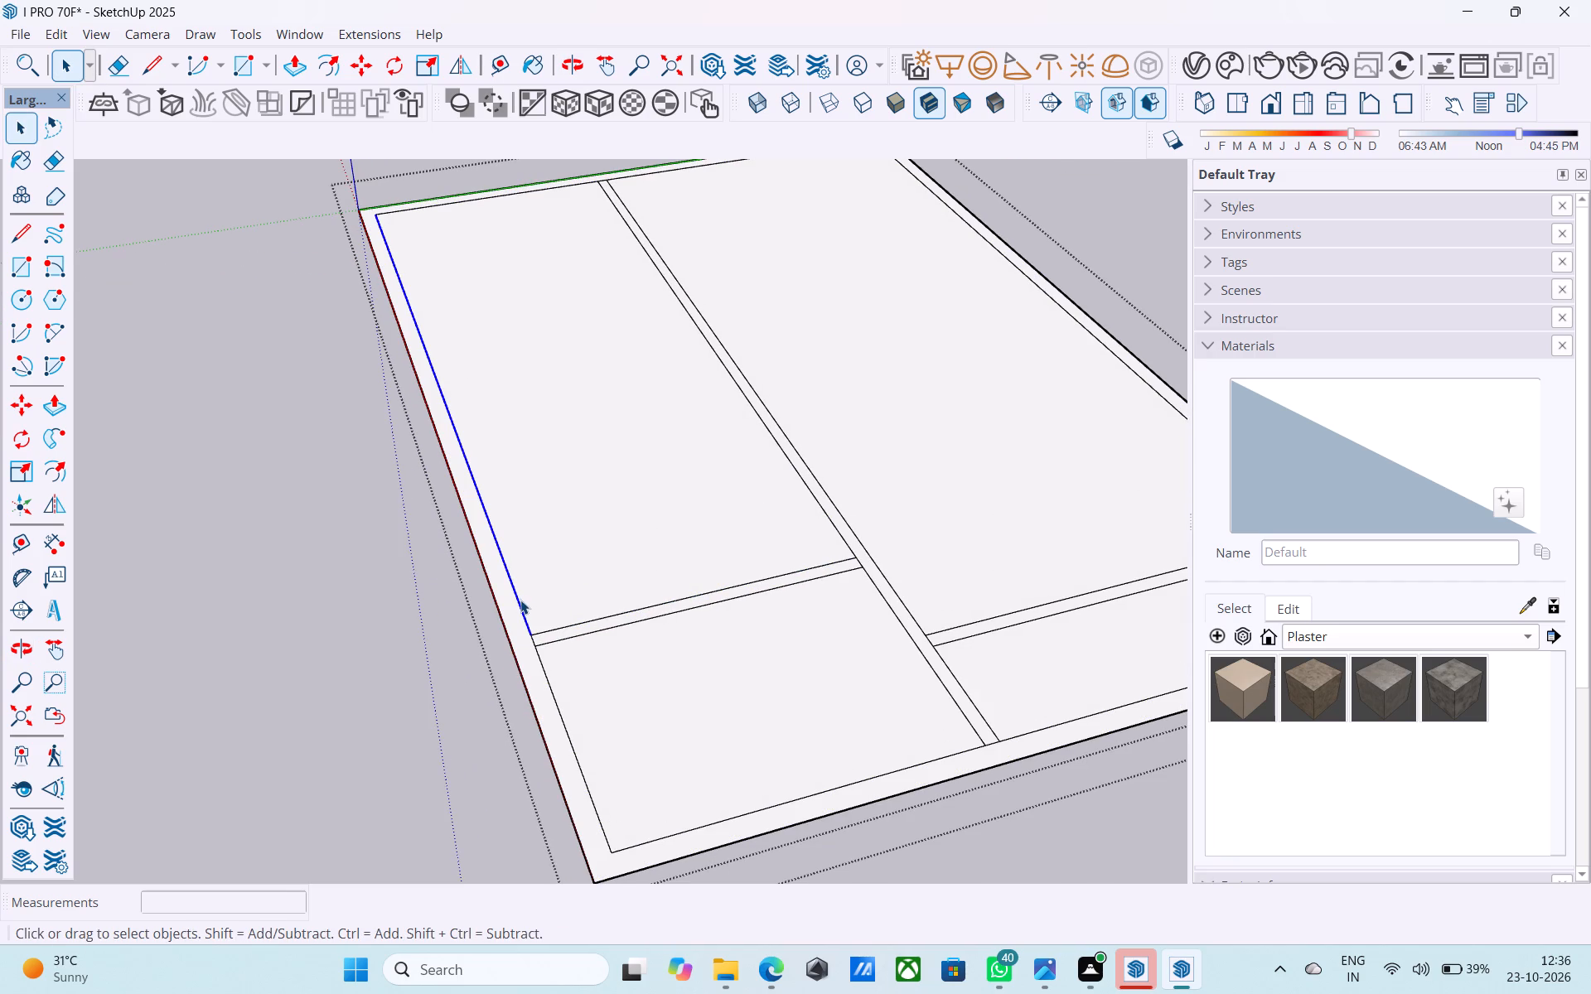
{"action": "key", "text": "m"}
{"action": "left_click", "coordinate": [532, 635]}
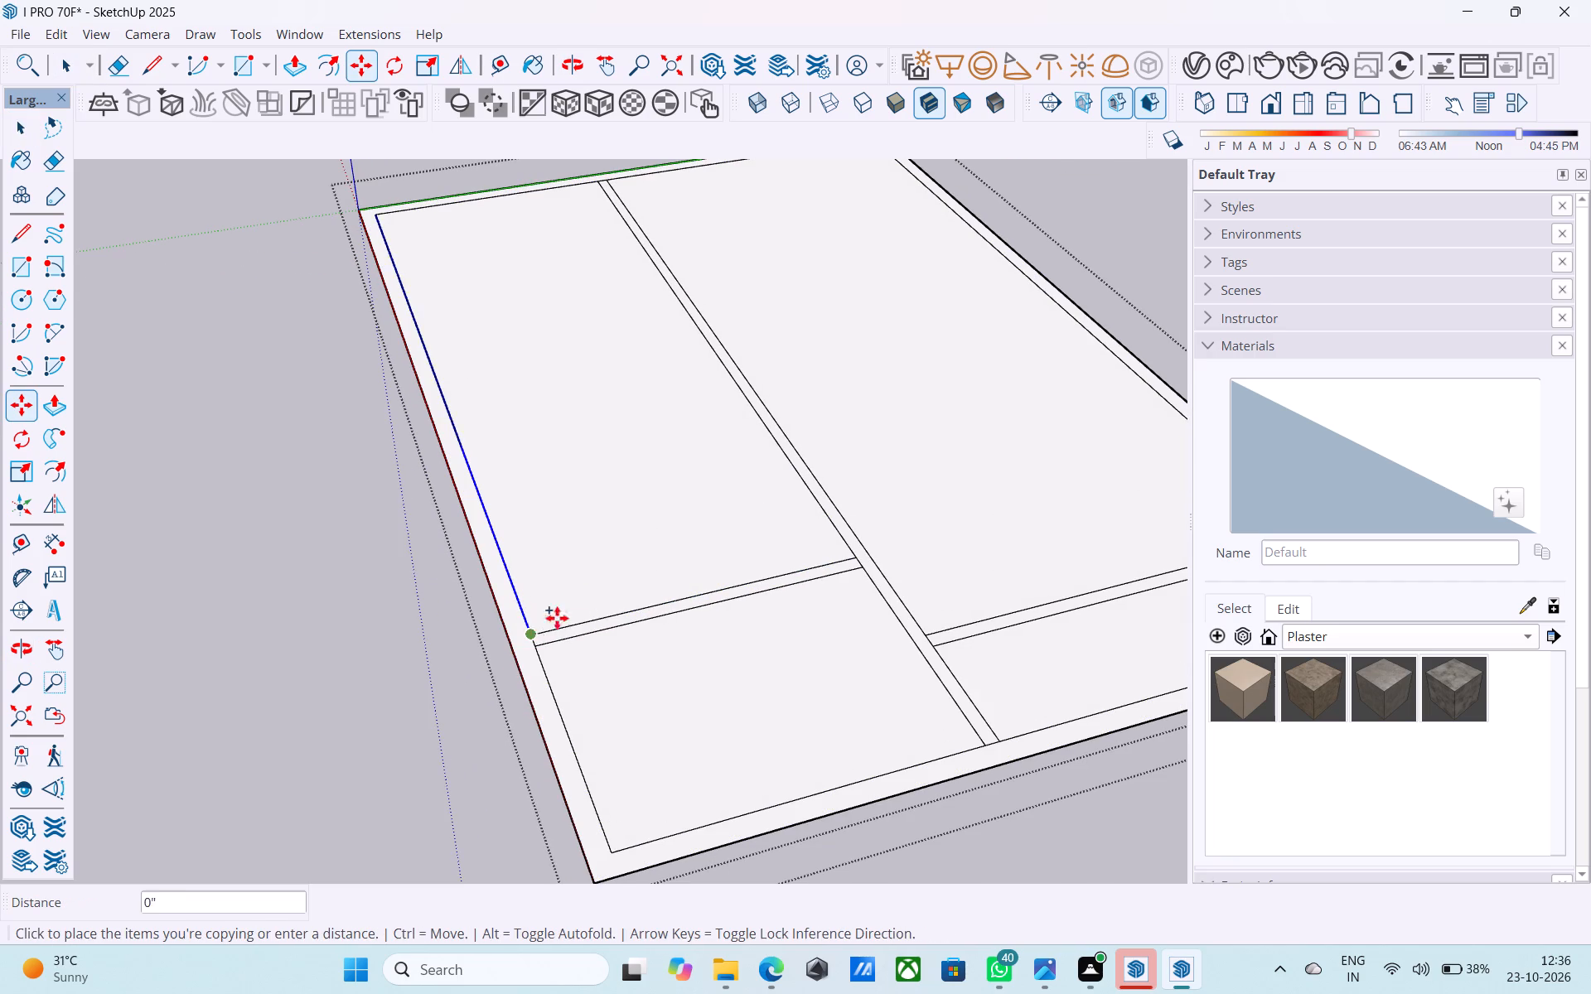
{"action": "key", "text": "2"}
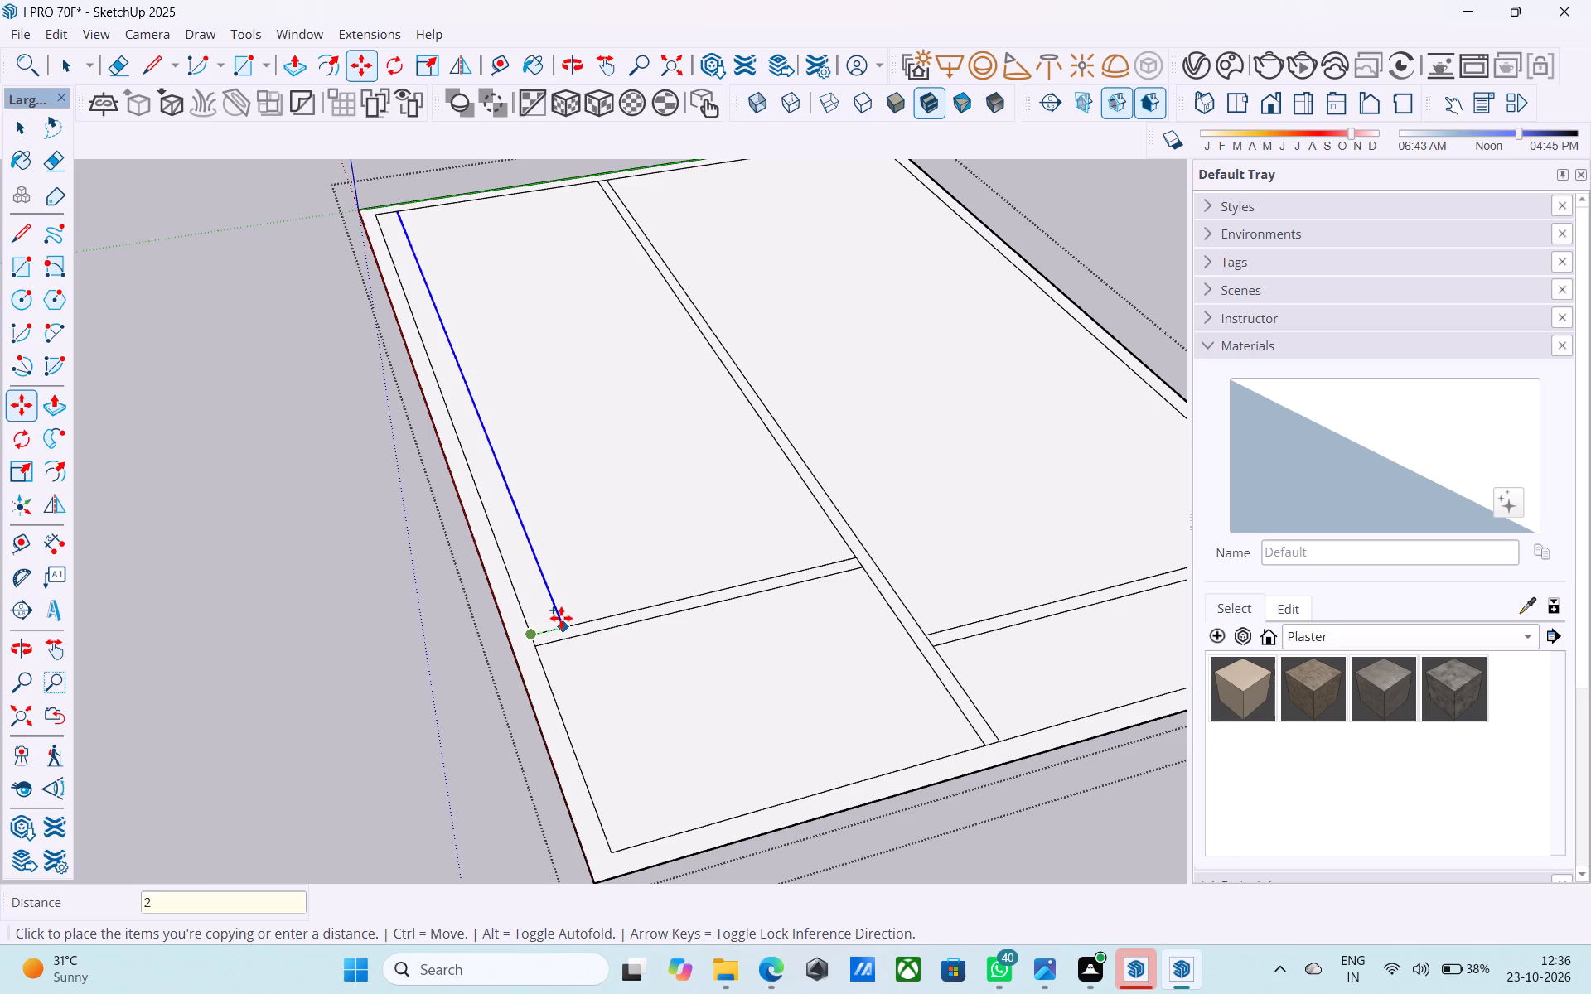
{"action": "key", "text": "BackSpace"}
{"action": "type", "text": "3'"}
{"action": "key", "text": "Return"}
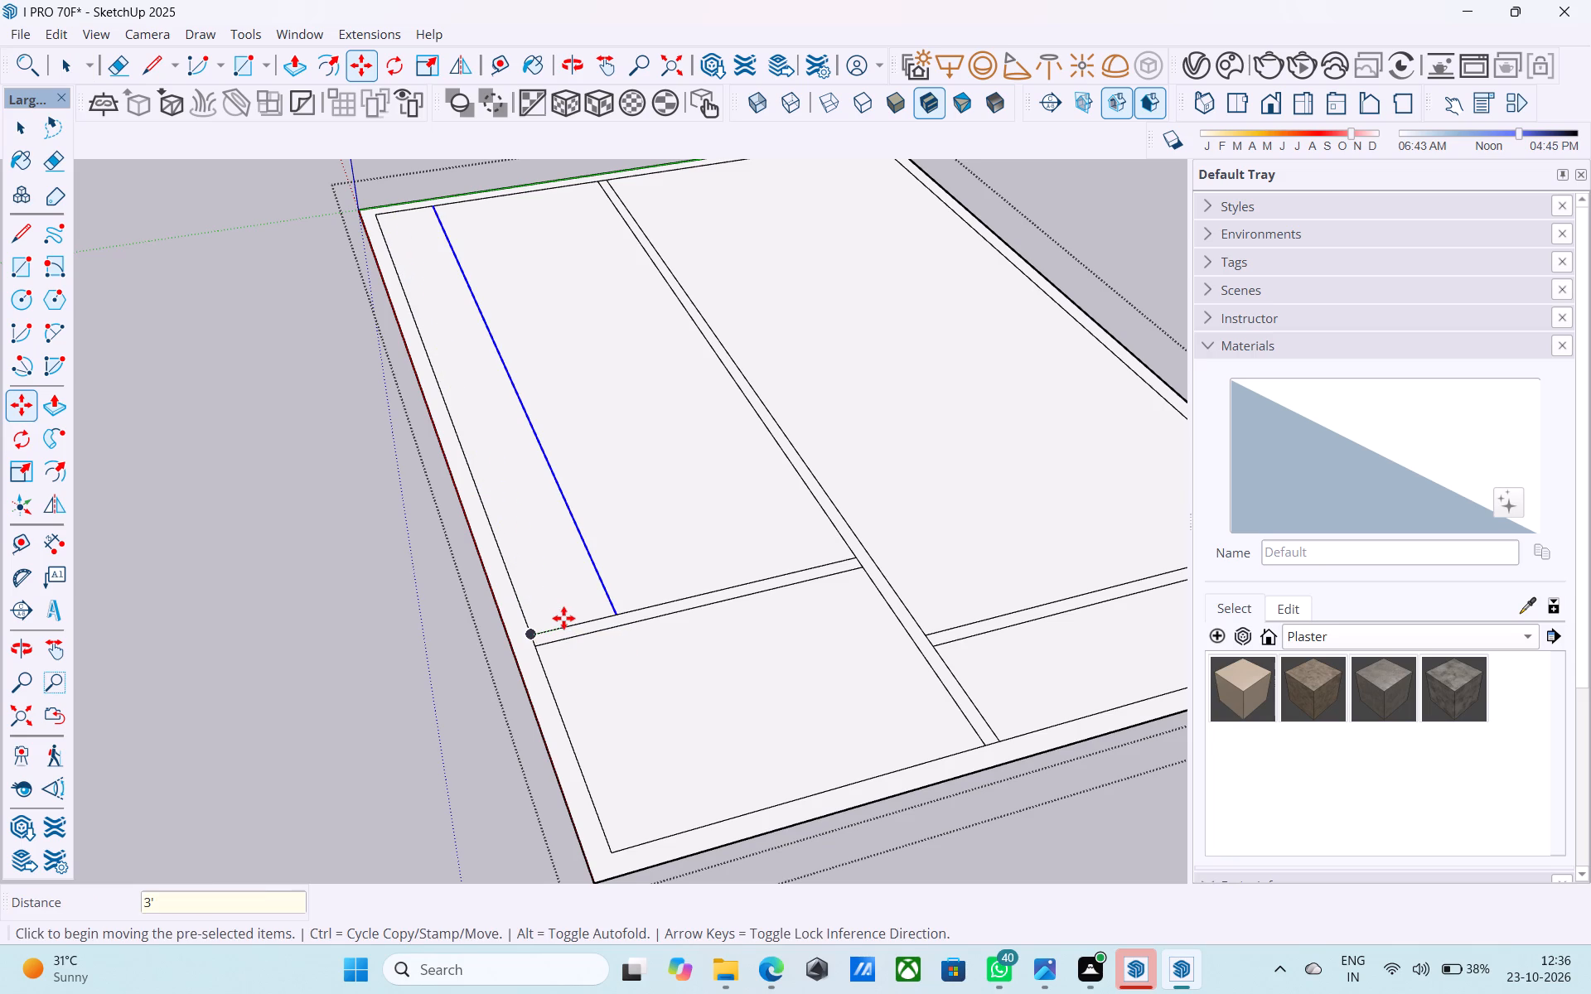
Copy the narrower room's new long line 6" away from the red axis to give that wall its thickness.
{"action": "scroll", "coordinate": [631, 644], "scroll_direction": "up", "scroll_amount": 5}
{"action": "left_click", "coordinate": [607, 596]}
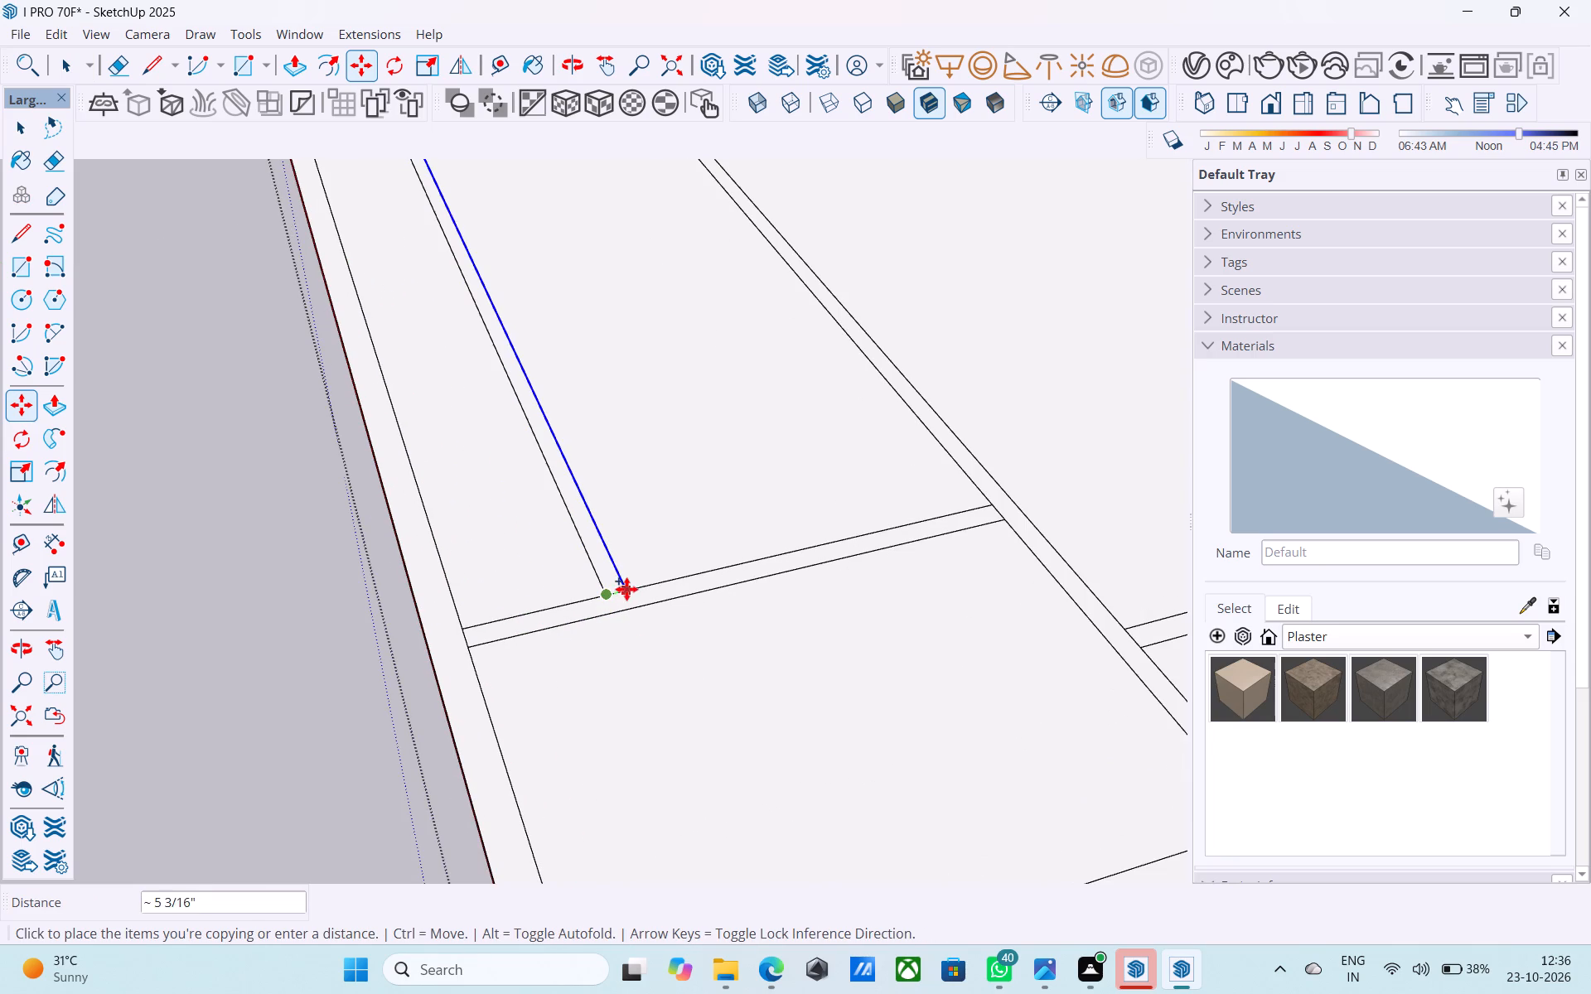
{"action": "key", "text": "6"}
{"action": "key", "text": "shift+quotedbl"}
{"action": "key", "text": "Return"}
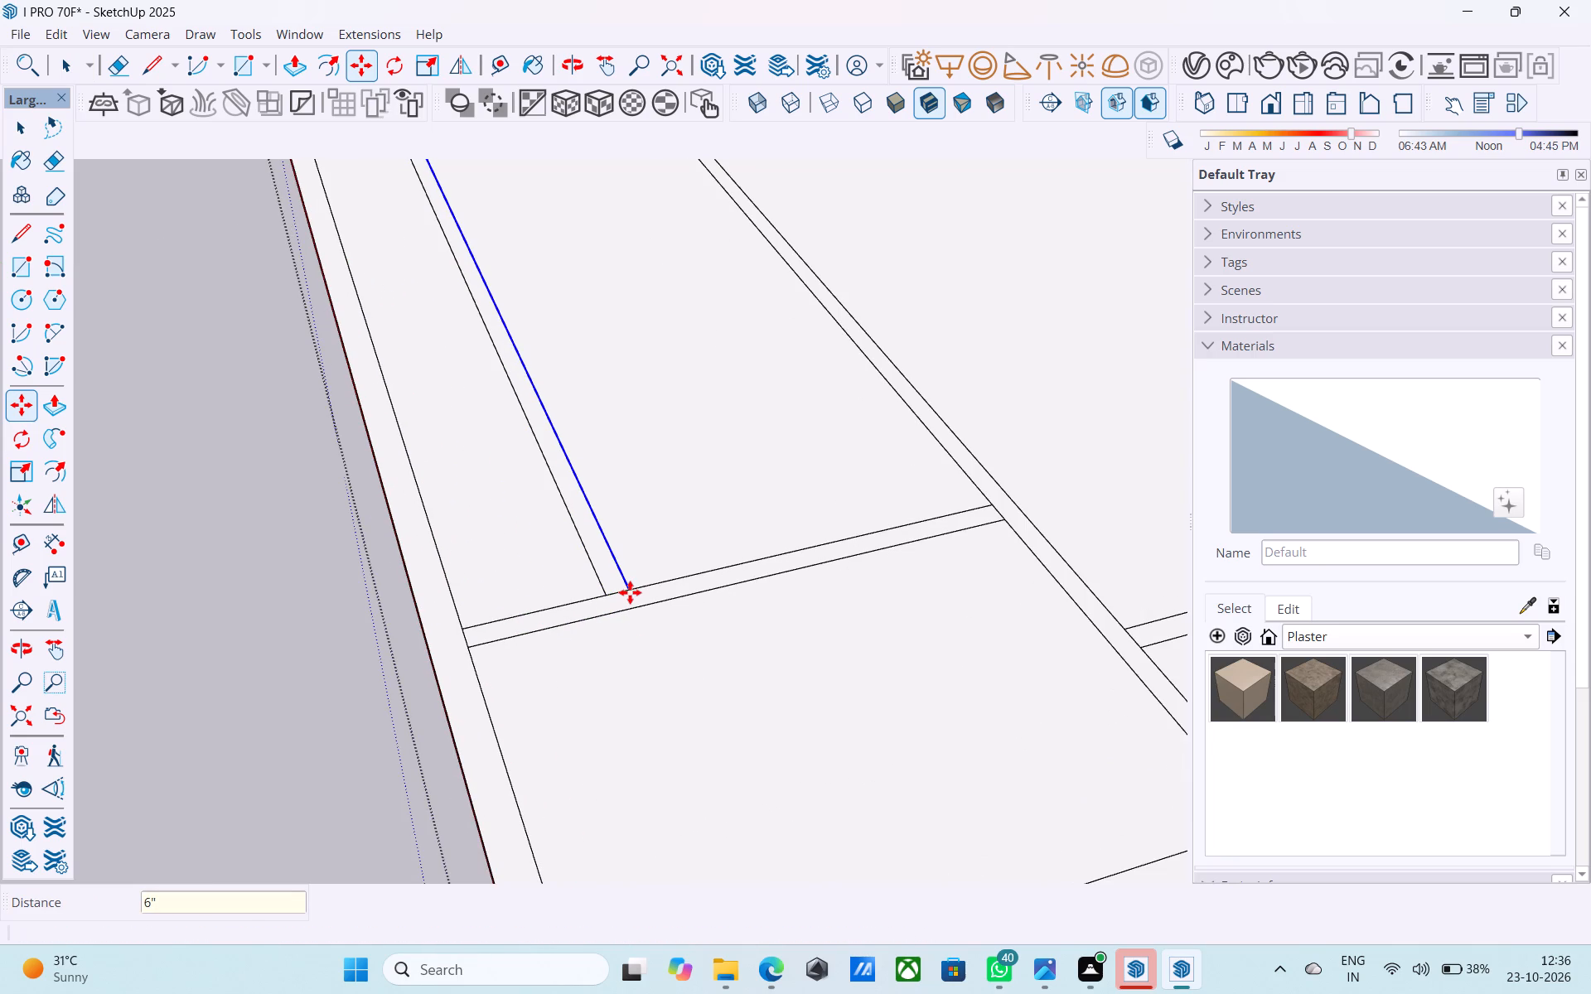
{"action": "key", "text": "space"}
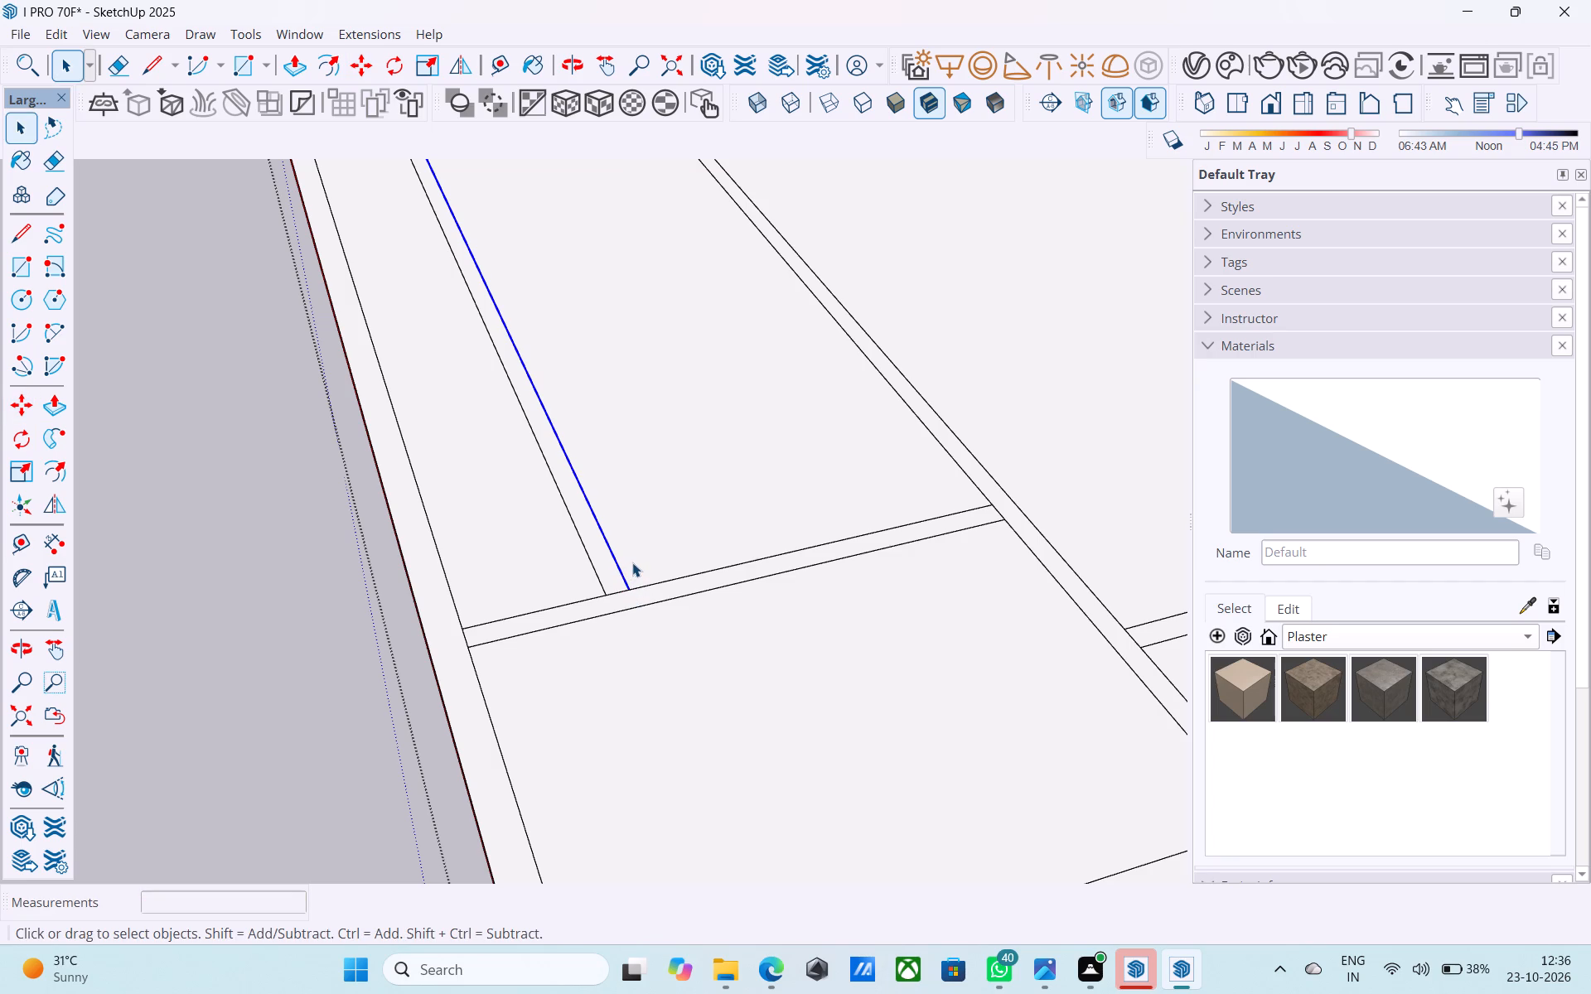
Examine the new long wall and its meeting point with the narrower room's cross wall from several angles.
{"action": "scroll", "coordinate": [636, 565], "scroll_direction": "down", "scroll_amount": 12}
{"action": "middle_click_drag", "start_coordinate": [631, 593], "coordinate": [618, 569]}
{"action": "middle_click_drag", "start_coordinate": [618, 568], "coordinate": [626, 565]}
{"action": "scroll", "coordinate": [626, 563], "scroll_direction": "up", "scroll_amount": 9}
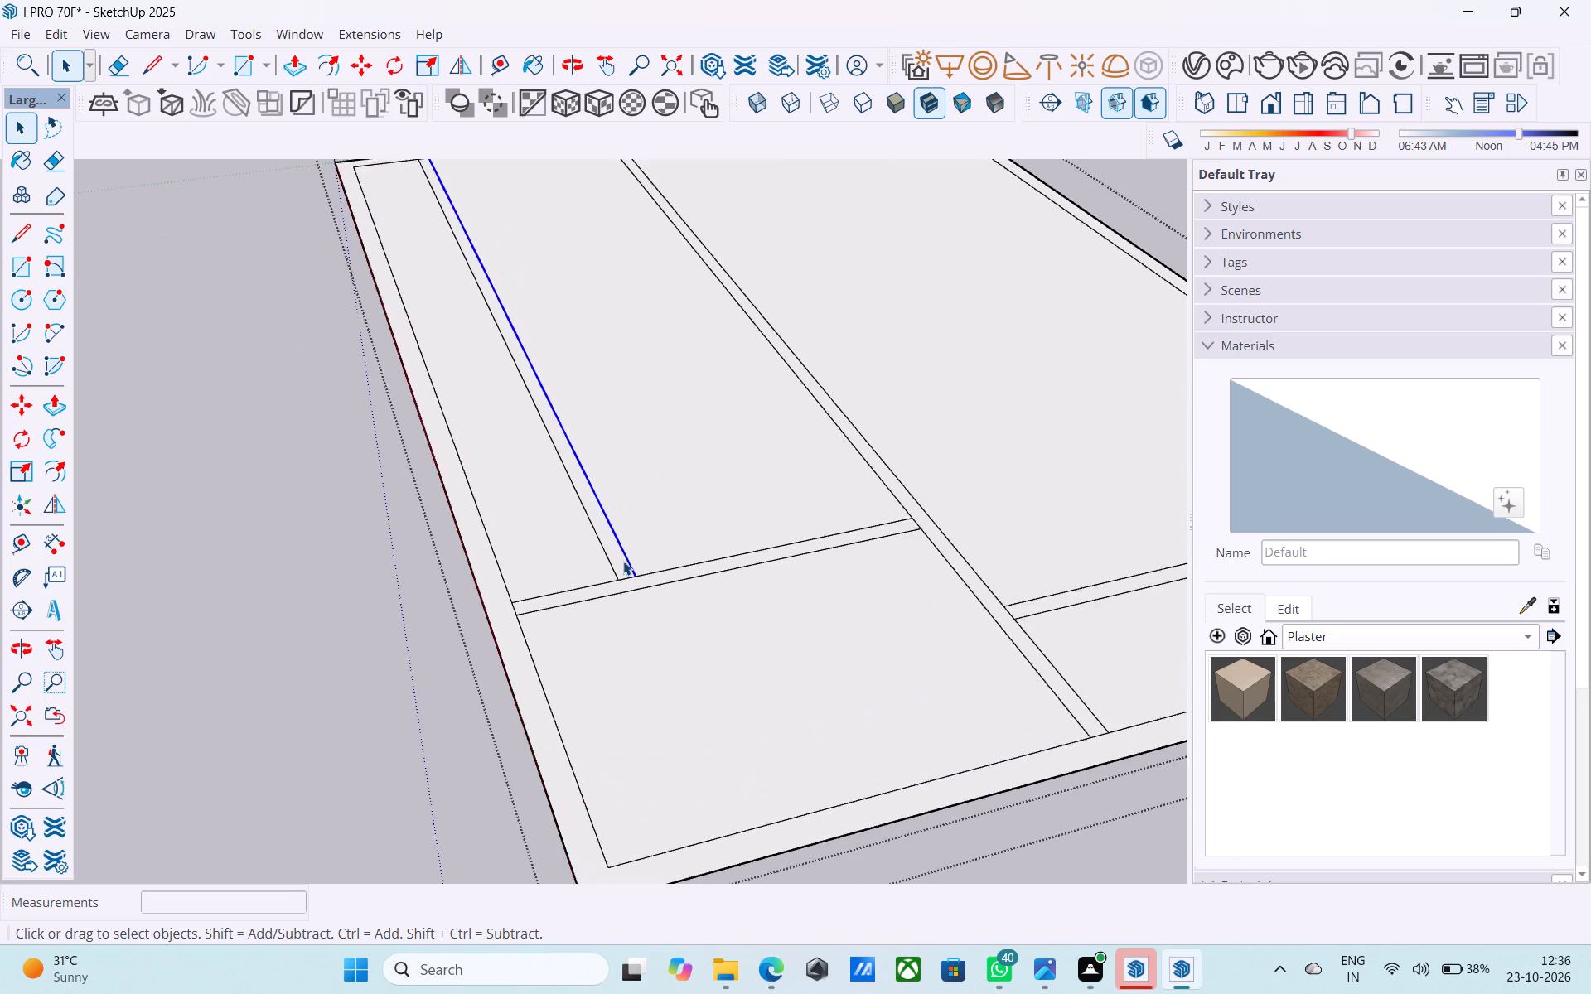
{"action": "scroll", "coordinate": [609, 565], "scroll_direction": "down", "scroll_amount": 1}
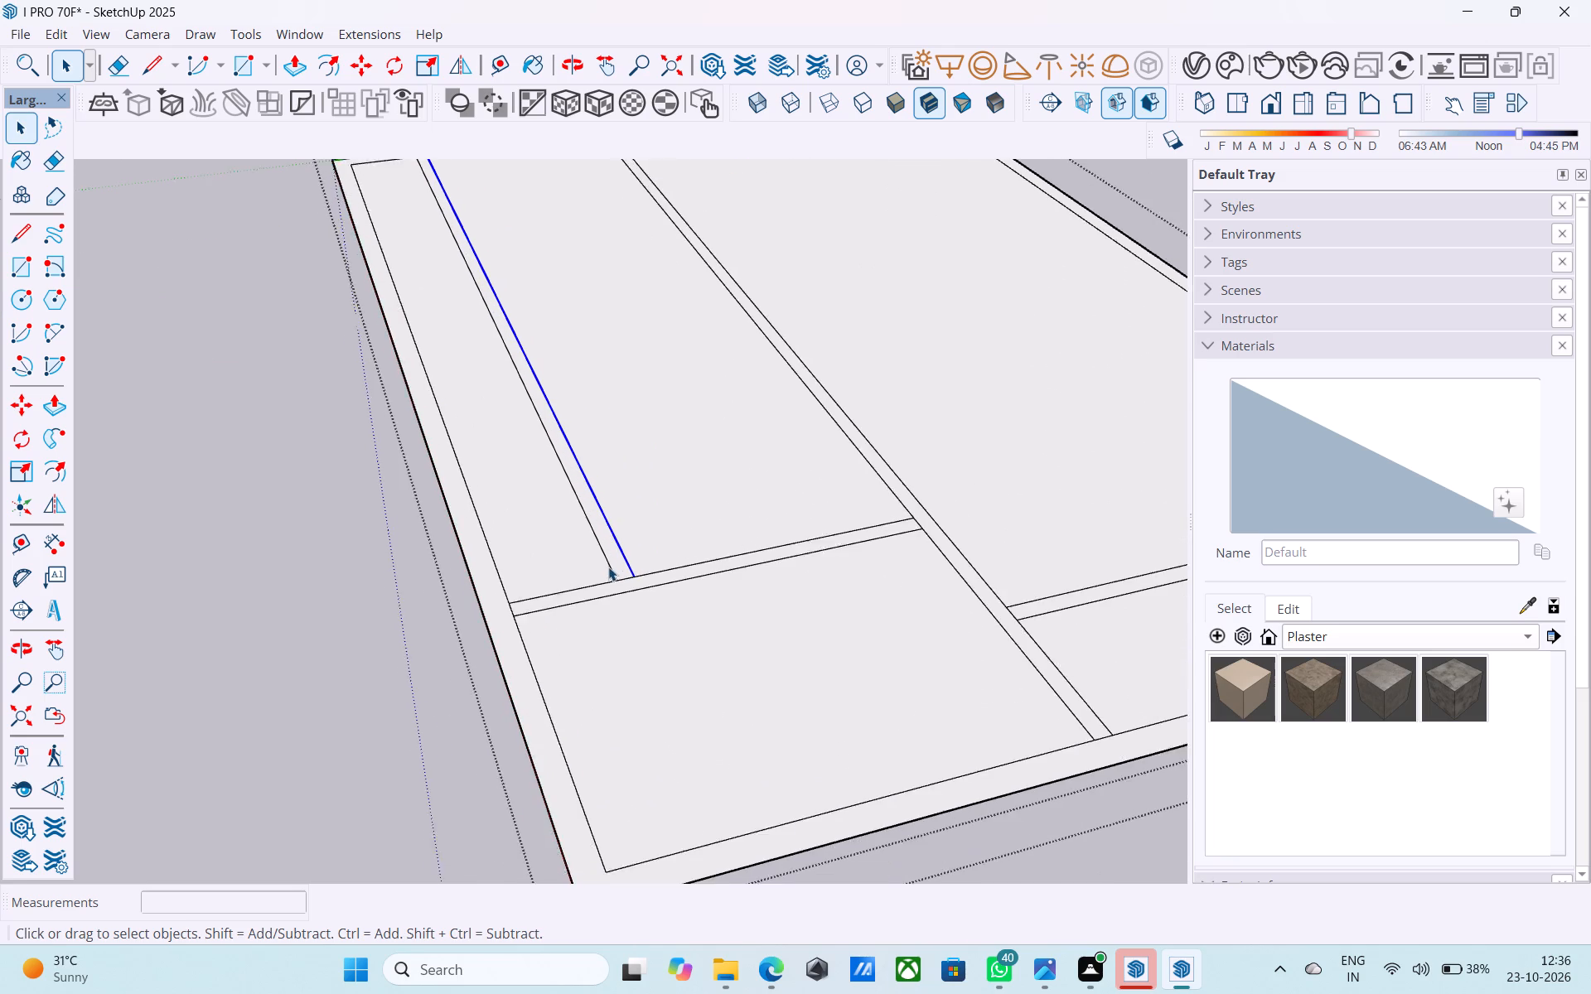
{"action": "scroll", "coordinate": [608, 567], "scroll_direction": "down", "scroll_amount": 9}
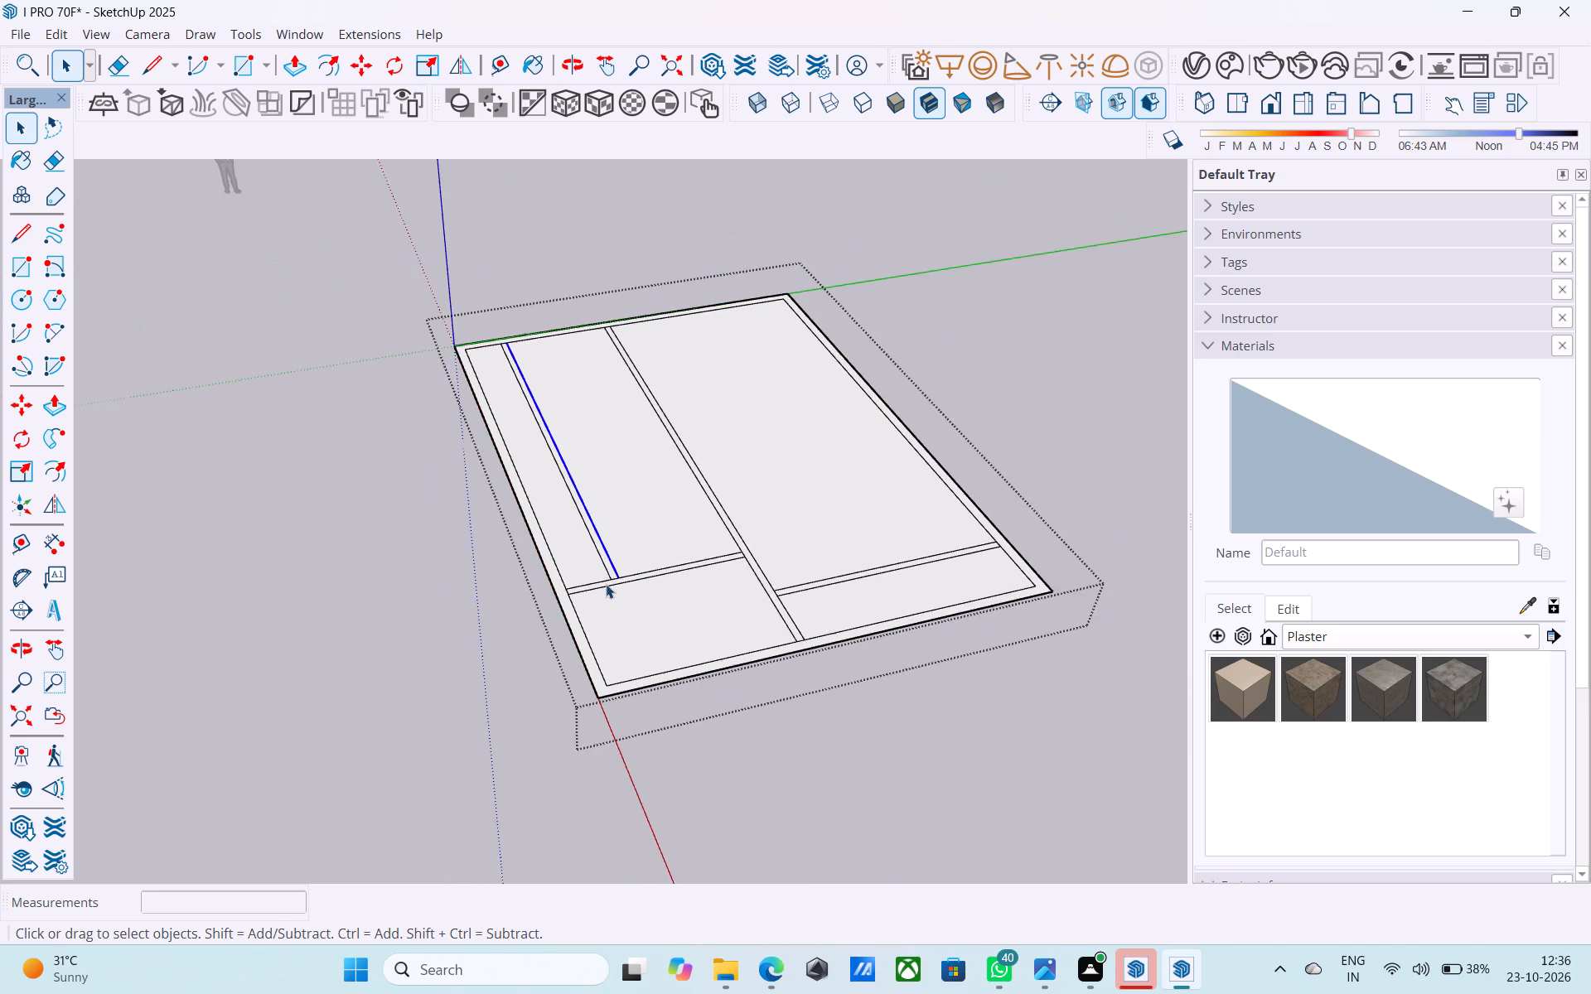
{"action": "middle_click_drag", "start_coordinate": [606, 584], "coordinate": [617, 552]}
{"action": "scroll", "coordinate": [611, 552], "scroll_direction": "up", "scroll_amount": 6}
{"action": "middle_click_drag", "start_coordinate": [584, 563], "coordinate": [583, 575]}
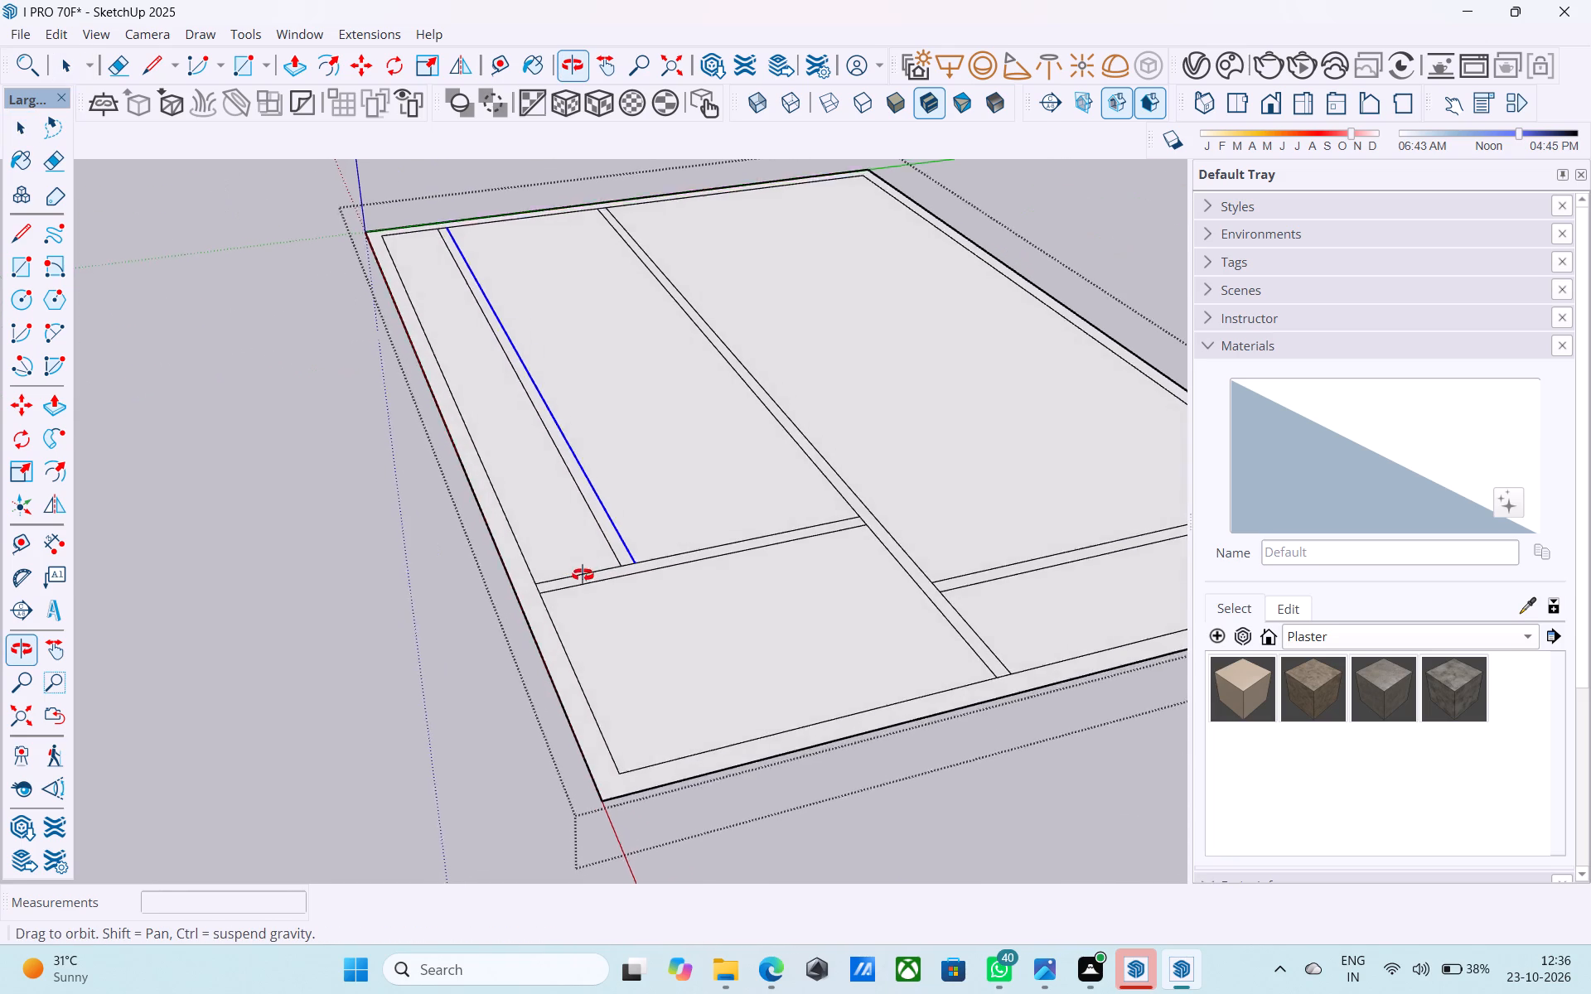
{"action": "middle_click_drag", "start_coordinate": [583, 575], "coordinate": [582, 587]}
{"action": "scroll", "coordinate": [572, 586], "scroll_direction": "up", "scroll_amount": 1}
{"action": "scroll", "coordinate": [577, 585], "scroll_direction": "down", "scroll_amount": 1}
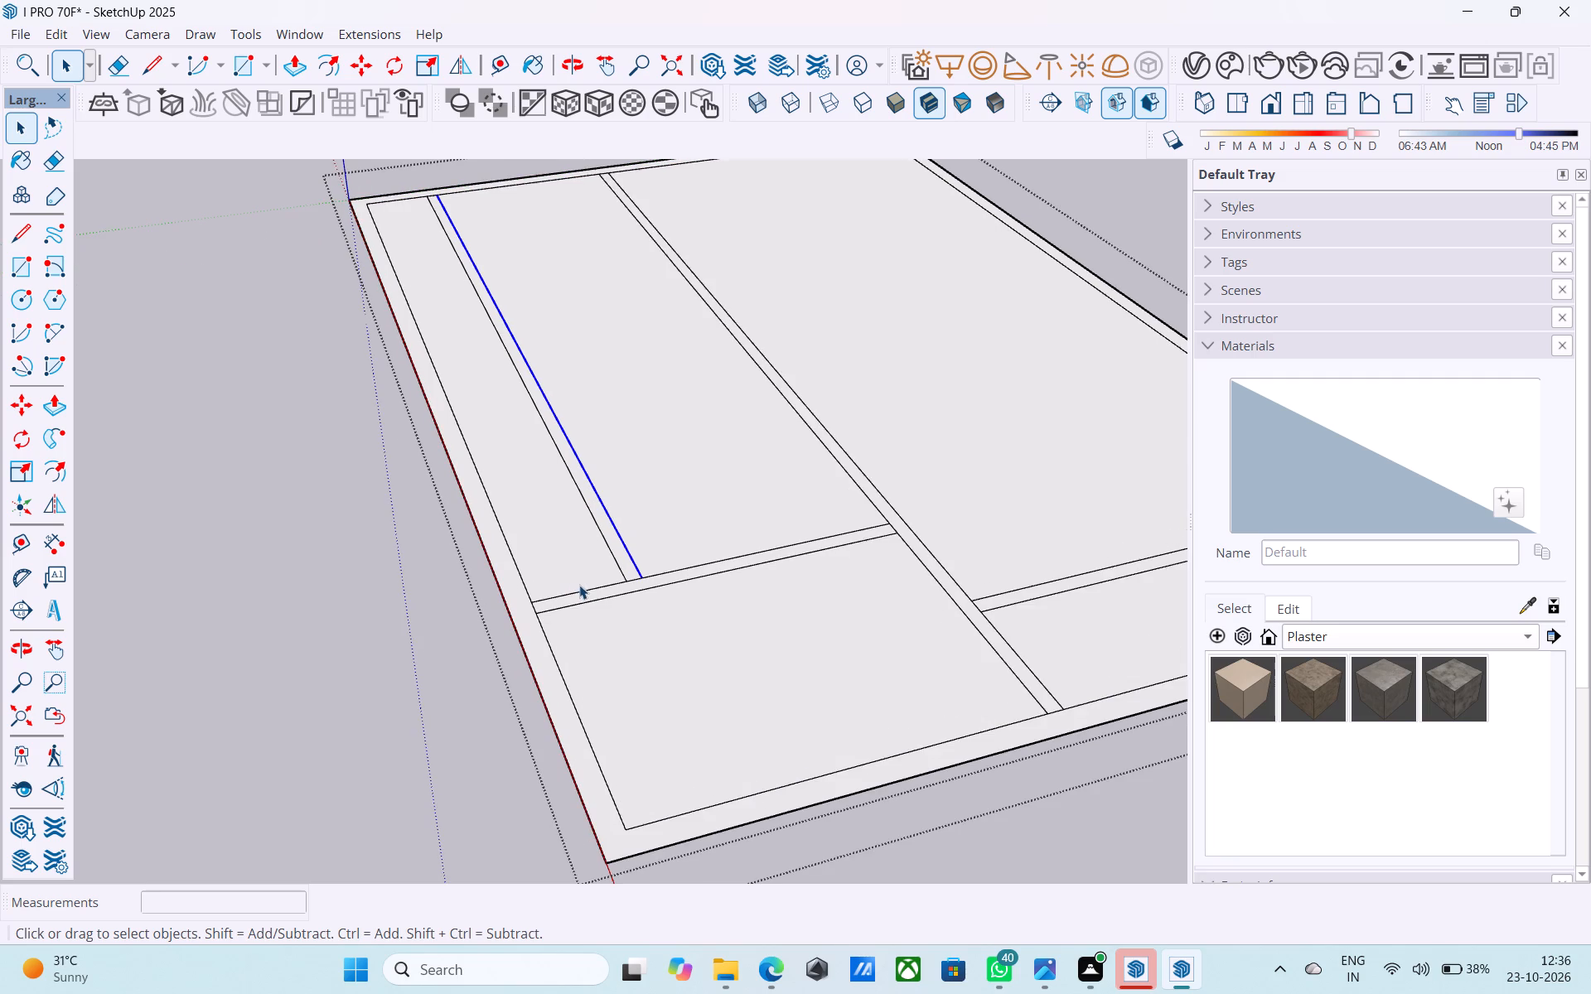
{"action": "scroll", "coordinate": [579, 585], "scroll_direction": "down", "scroll_amount": 1}
Draw a 2' line along the cross wall's origin-side edge, from the long wall's red-axis-side corner toward the red axis.
{"action": "key", "text": "l"}
{"action": "key", "text": "space"}
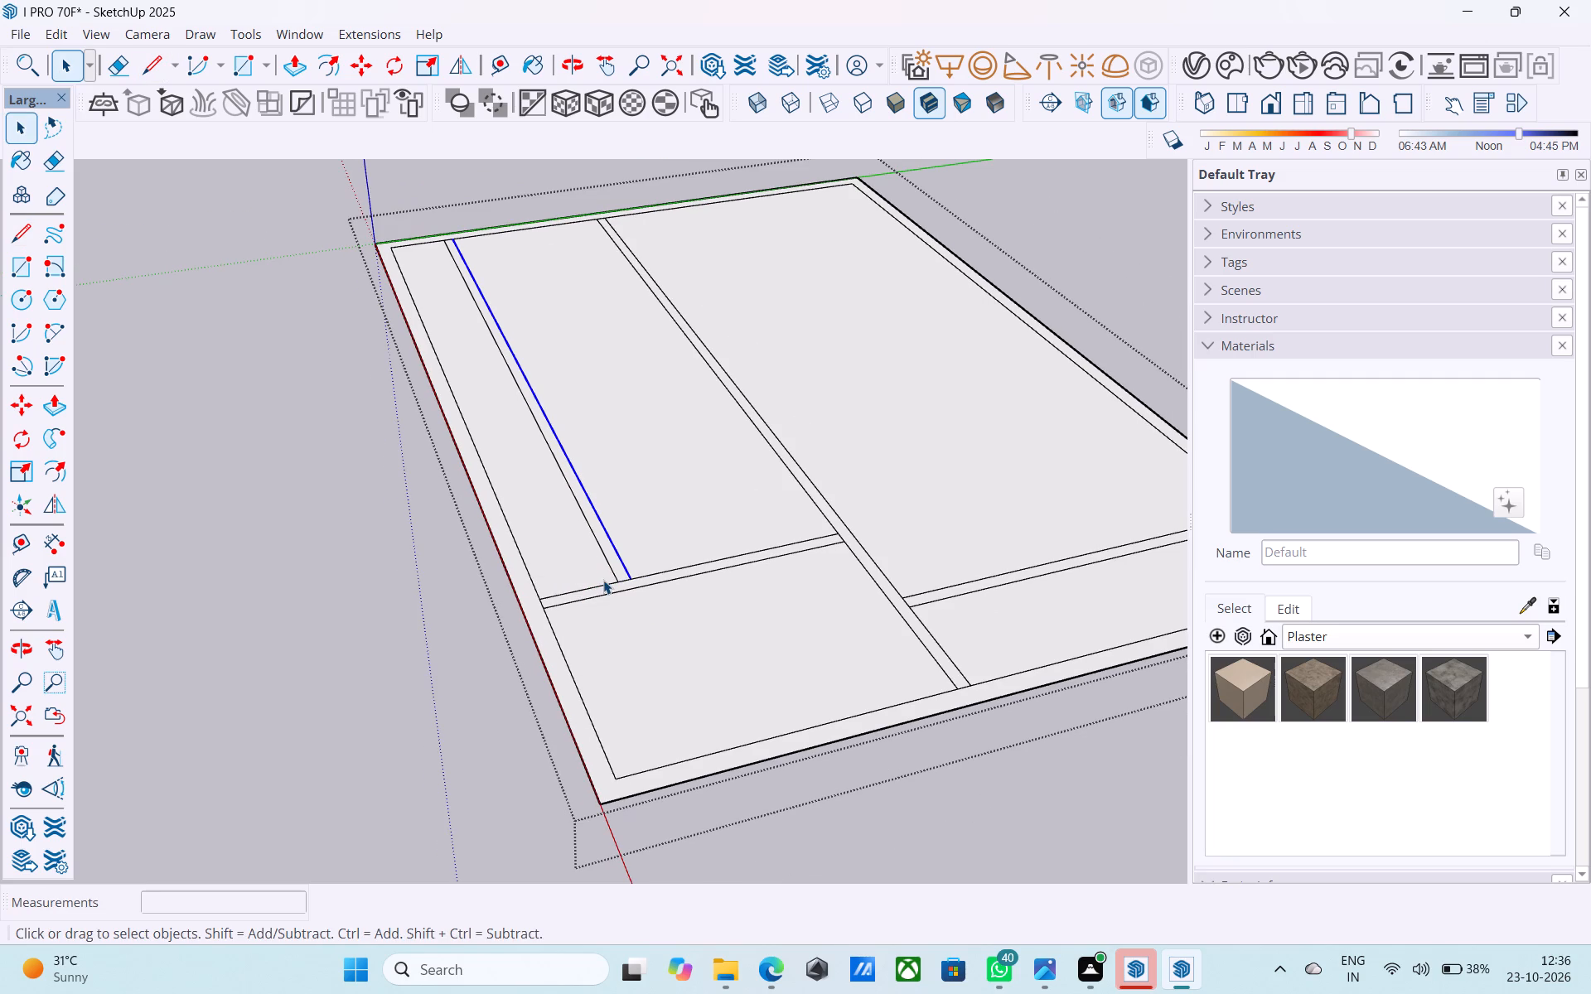
{"action": "key", "text": "l"}
{"action": "left_click", "coordinate": [612, 582]}
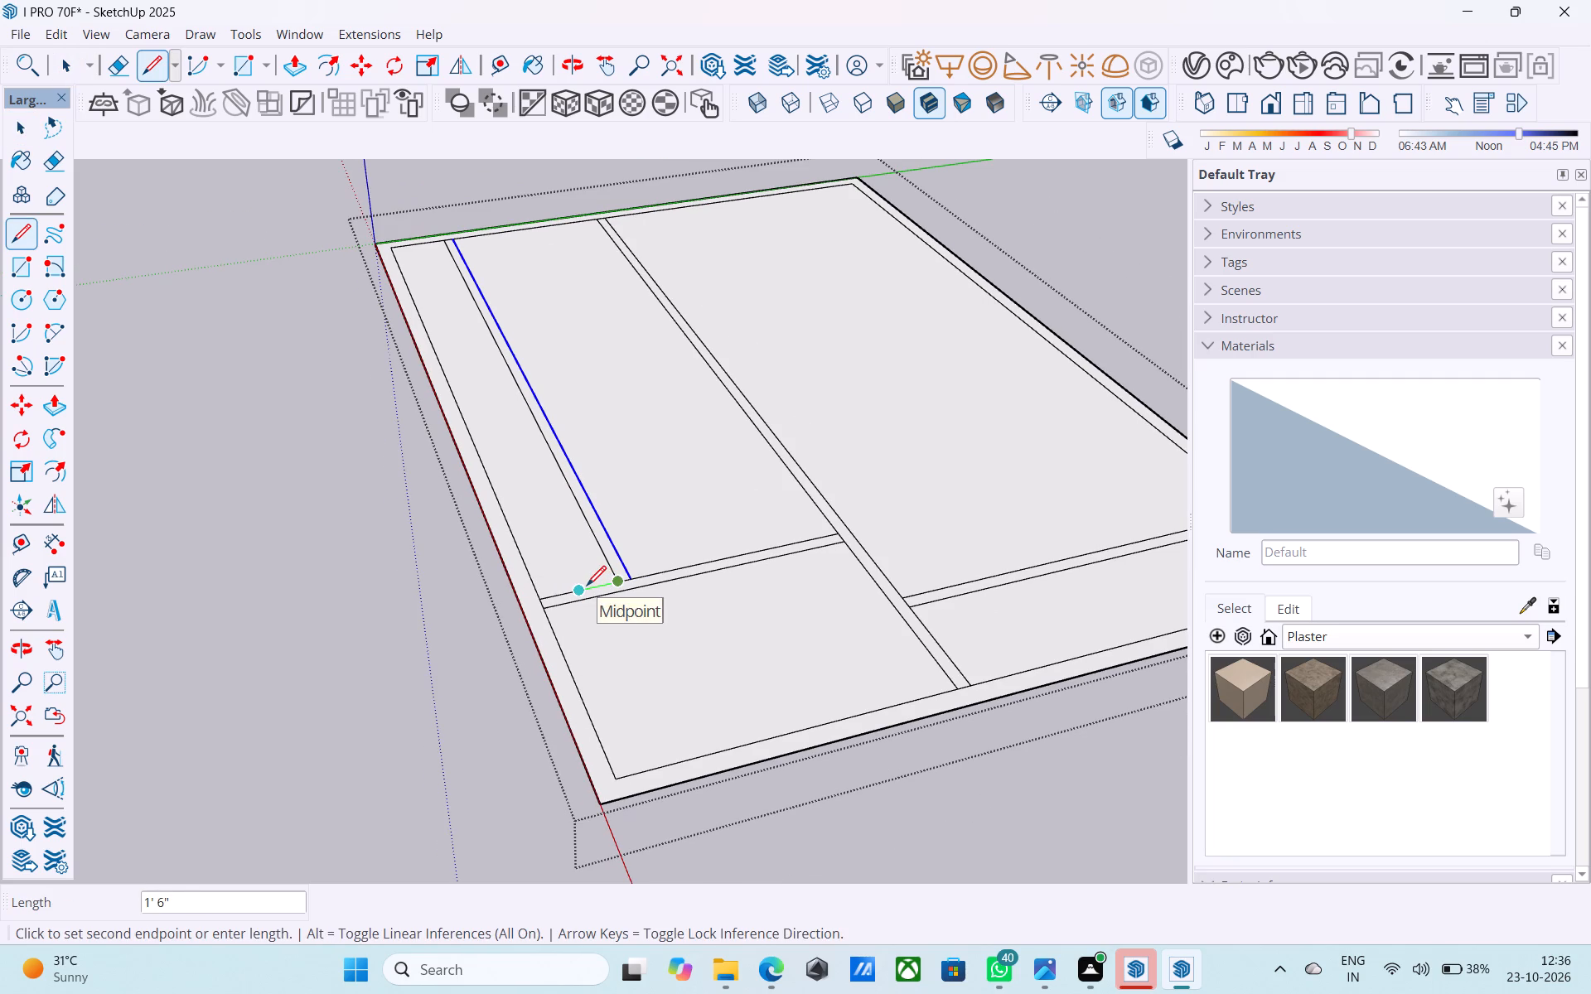
{"action": "scroll", "coordinate": [578, 585], "scroll_direction": "up", "scroll_amount": 5}
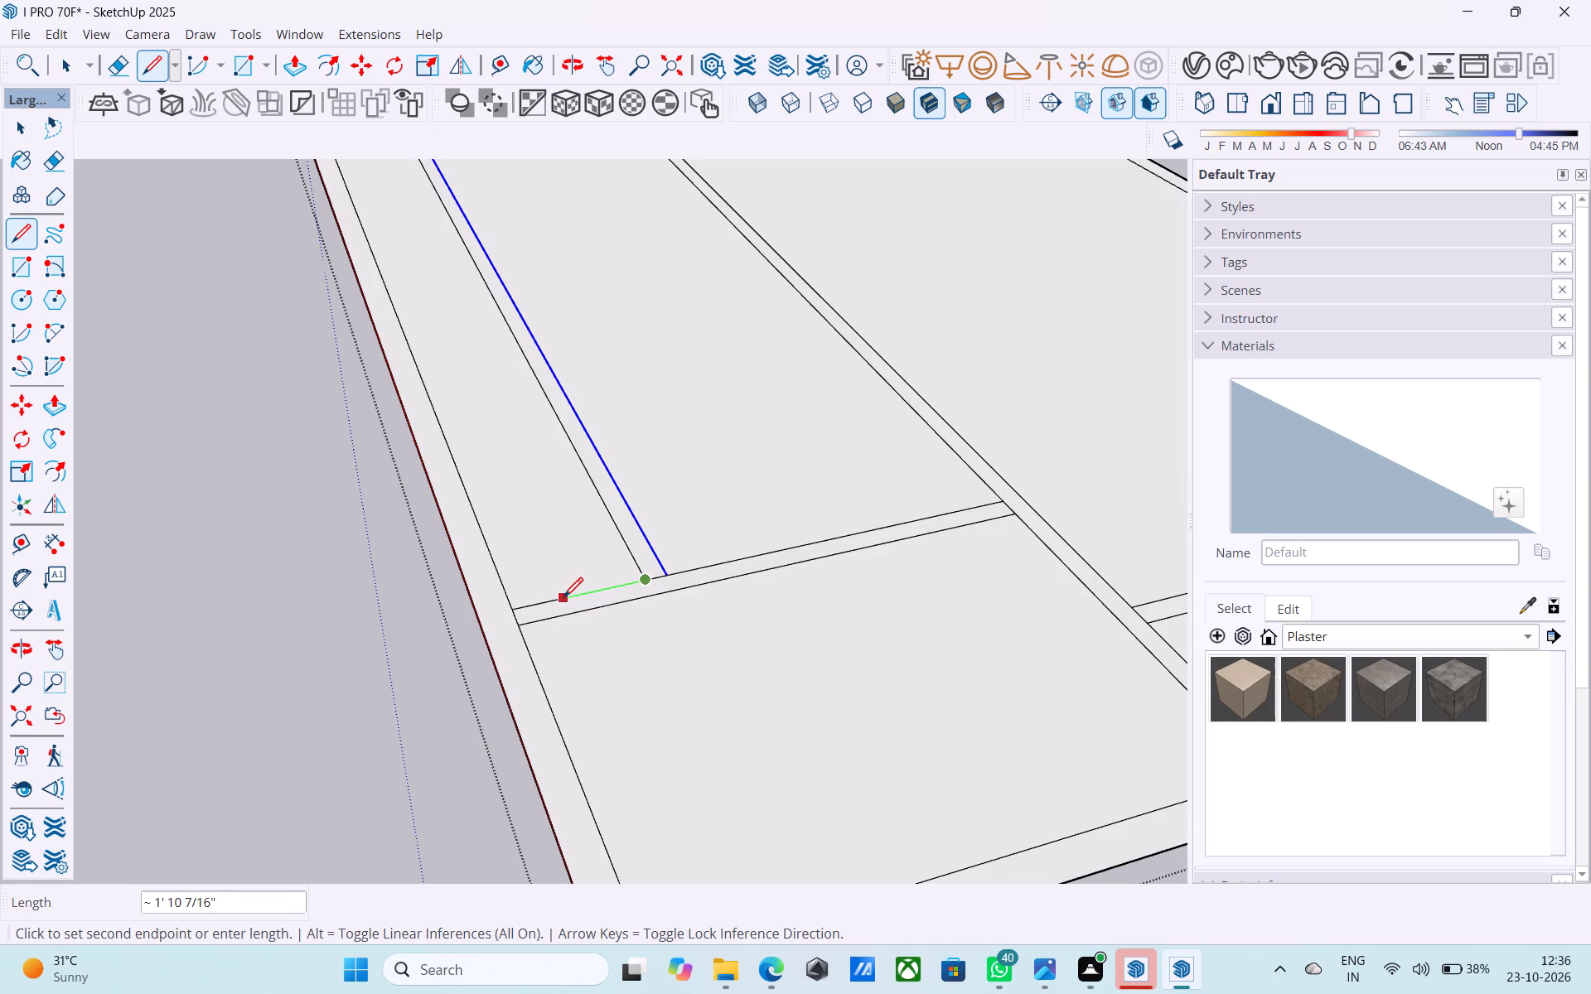
{"action": "type", "text": "2'"}
{"action": "key", "text": "Return"}
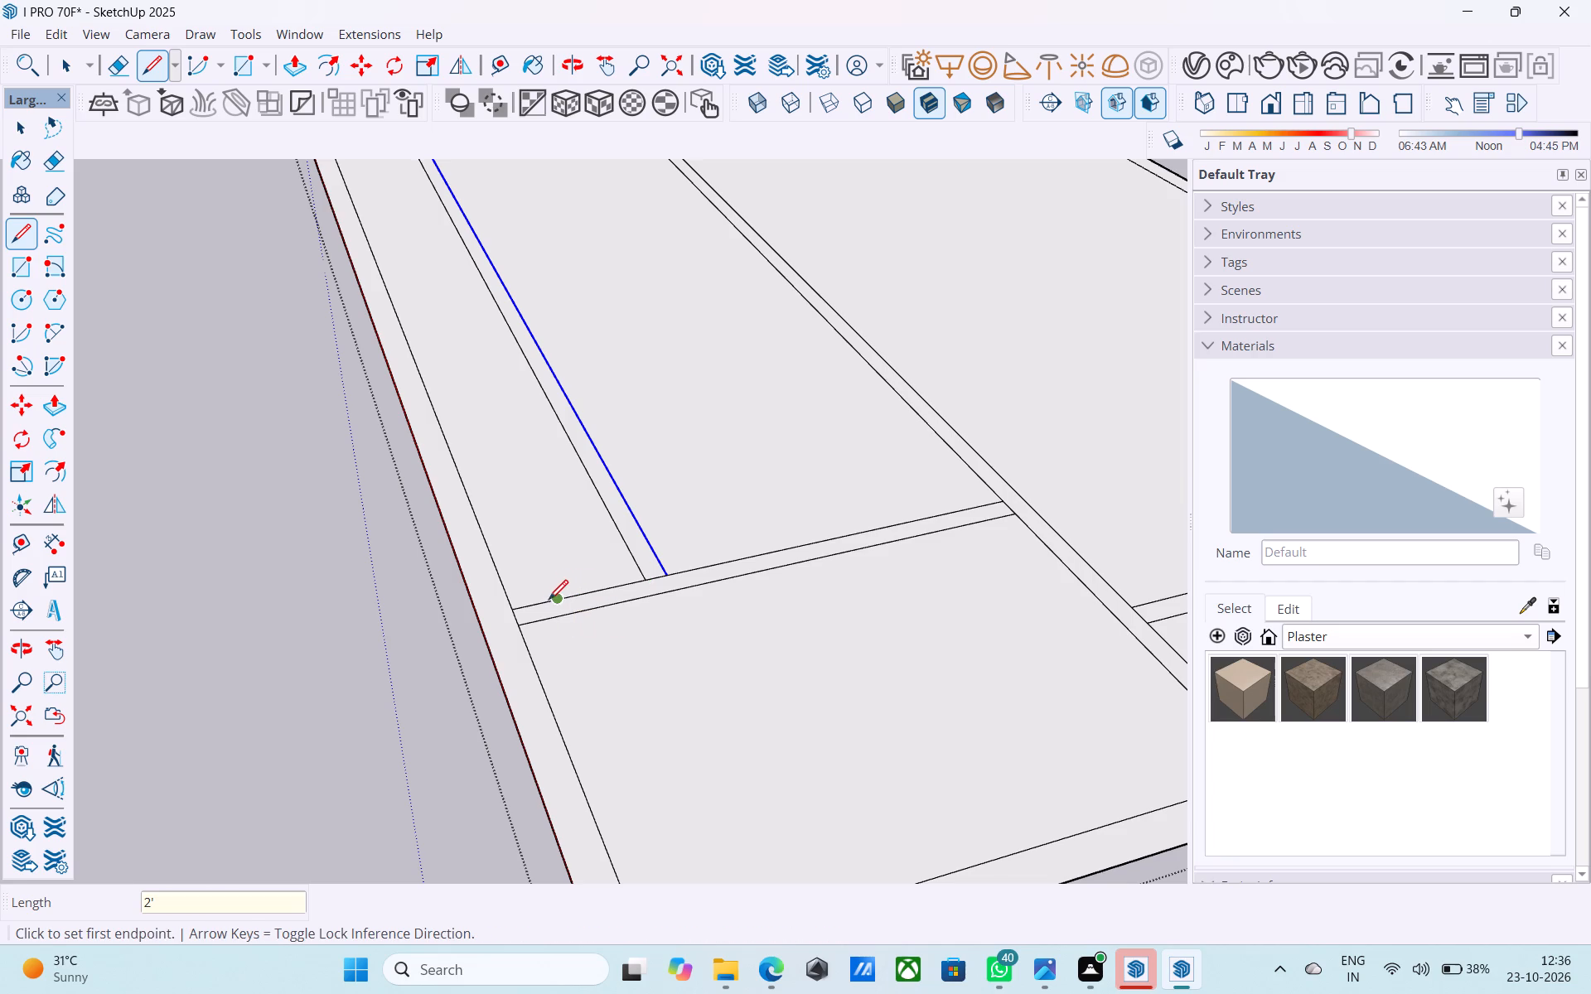
Draw a line parallel to the red axis from the 2' point across the cross wall to the far inner short edge.
{"action": "left_click", "coordinate": [550, 601]}
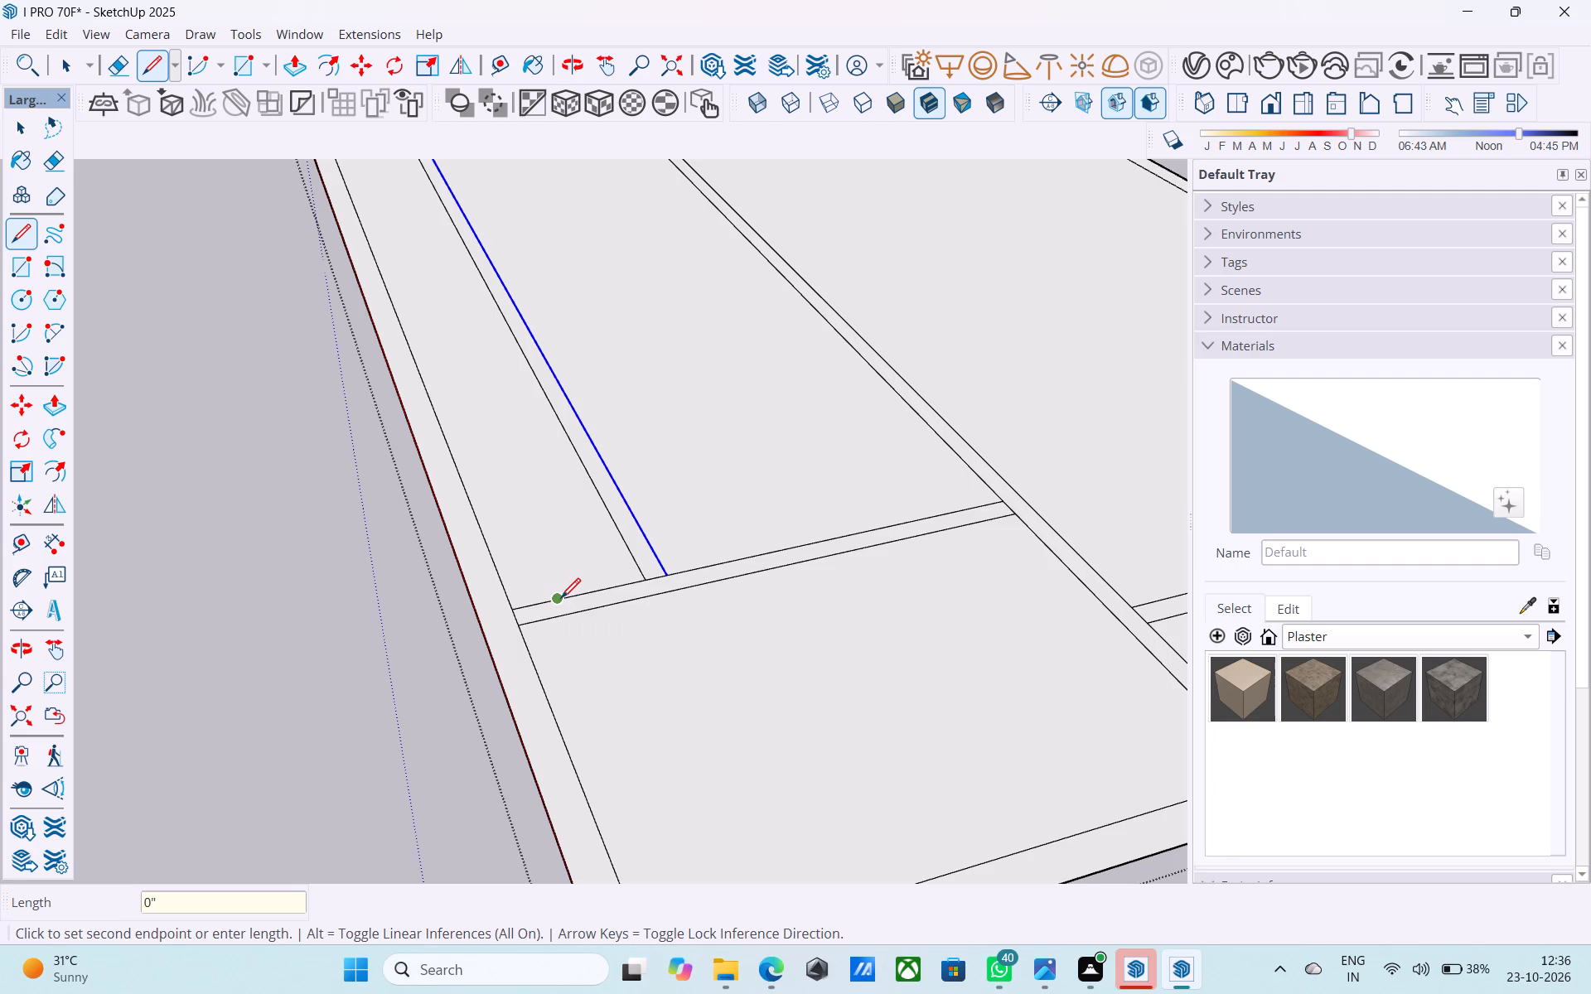
{"action": "scroll", "coordinate": [561, 600], "scroll_direction": "down", "scroll_amount": 3}
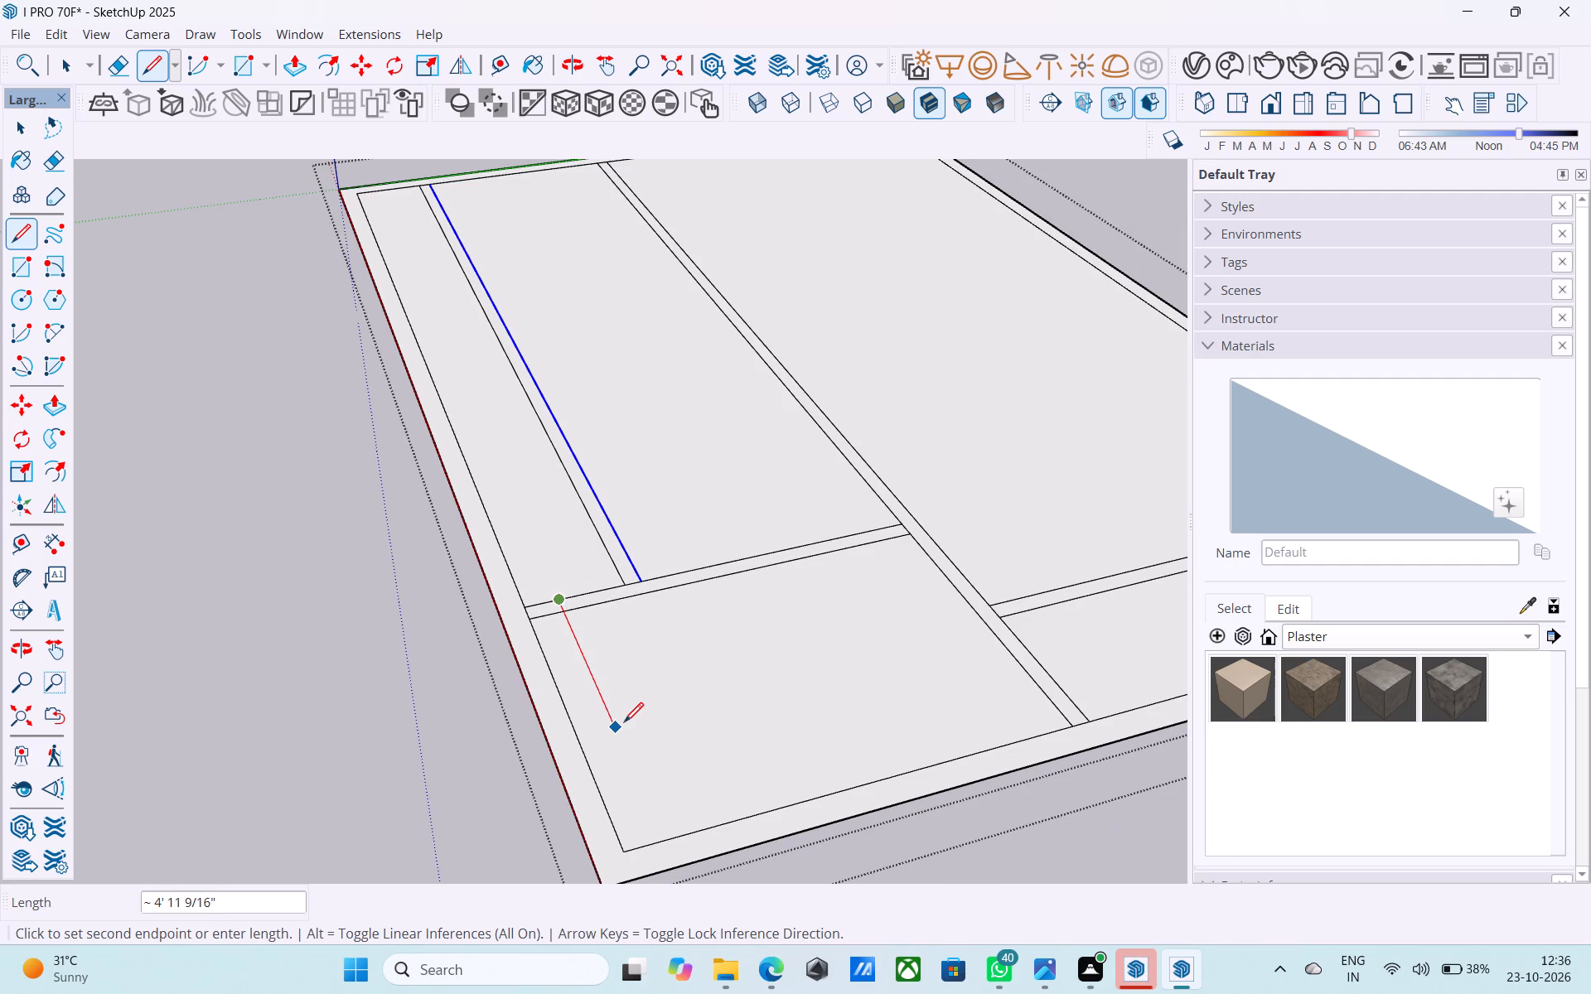
{"action": "left_click", "coordinate": [669, 844]}
{"action": "key", "text": "space"}
Copy the new line in the end room 6" away from the red axis to give that wall its thickness.
{"action": "left_click", "coordinate": [650, 813]}
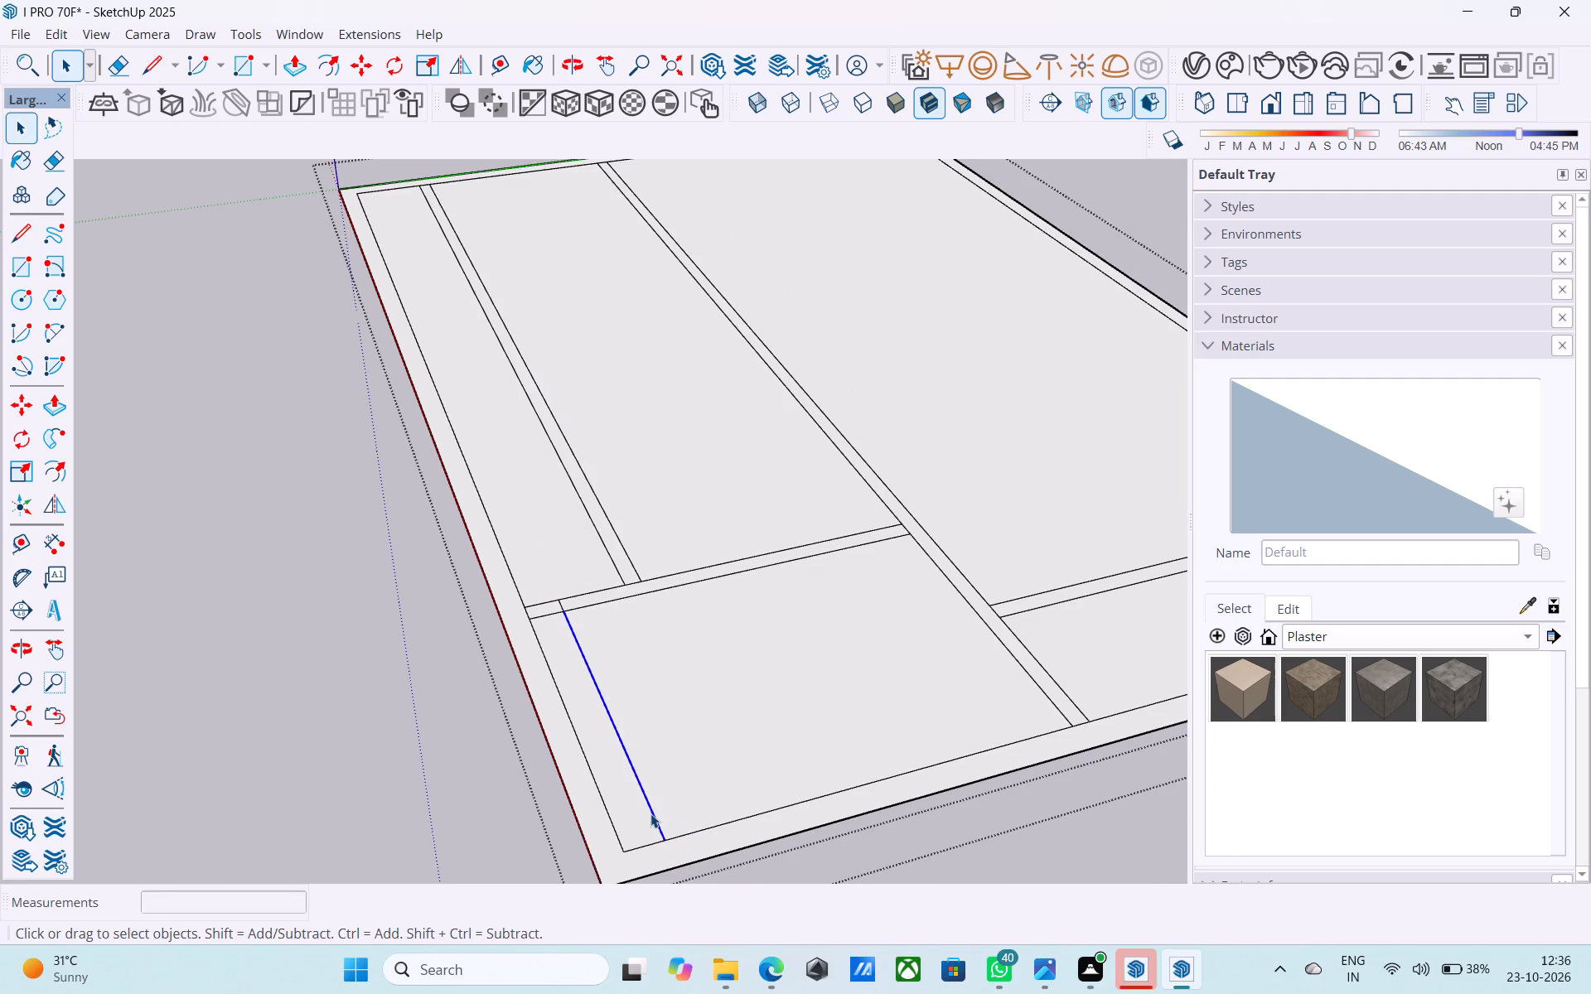
{"action": "key", "text": "m"}
{"action": "left_click", "coordinate": [665, 839]}
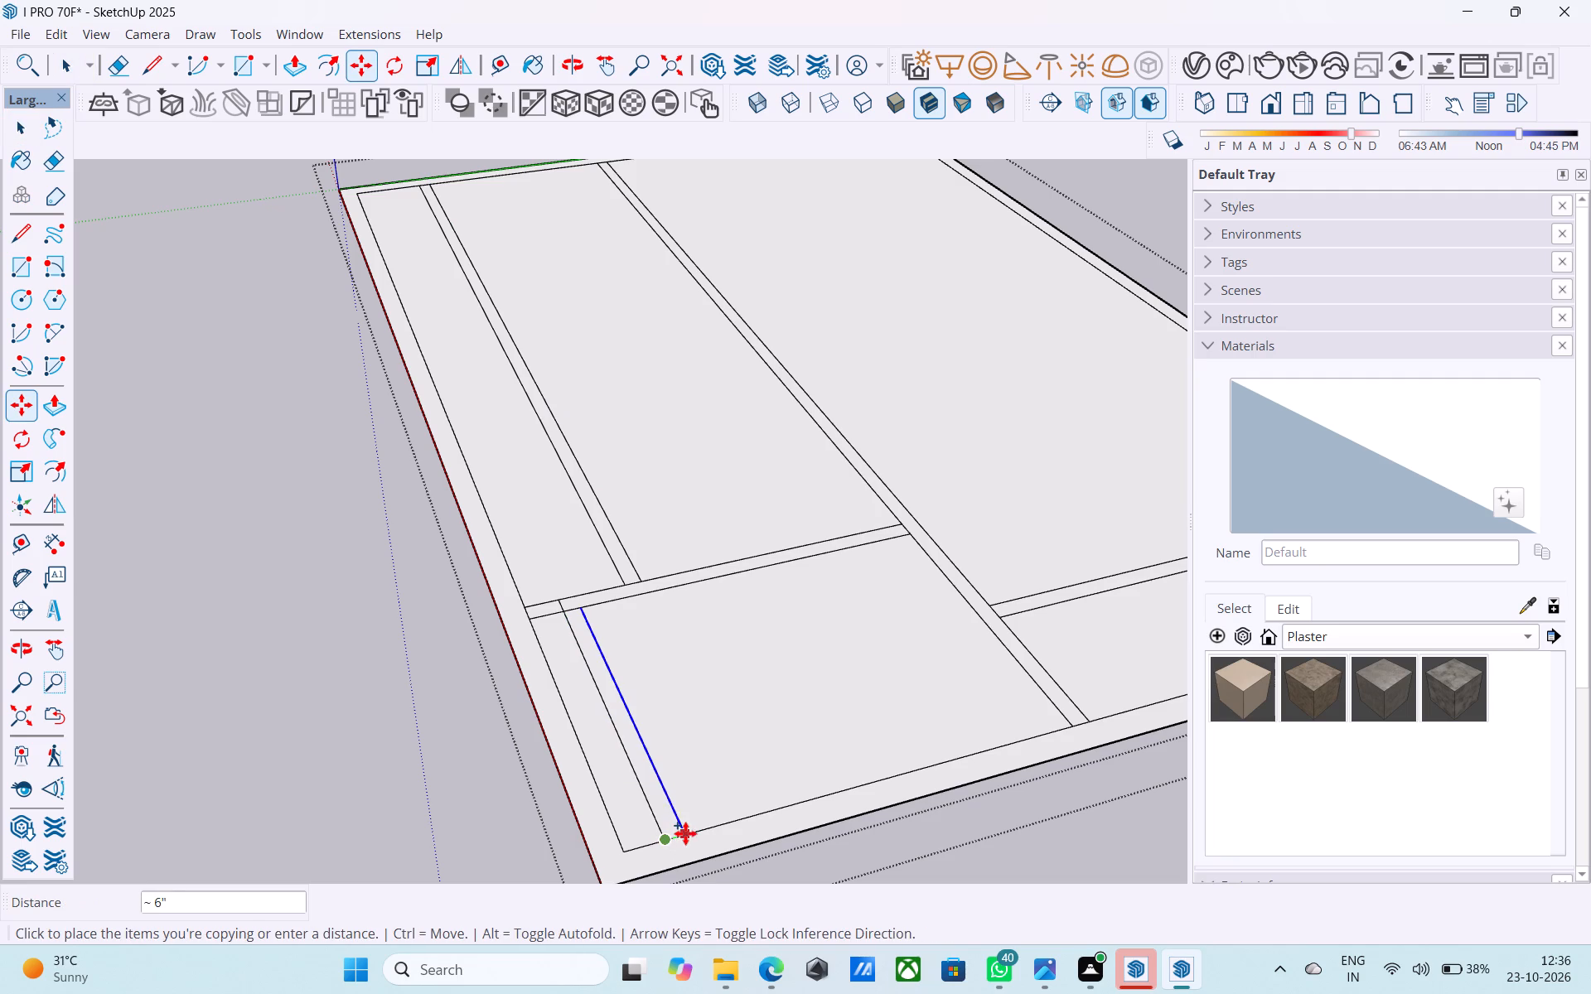
{"action": "type", "text": "6'"}
{"action": "key", "text": "Return"}
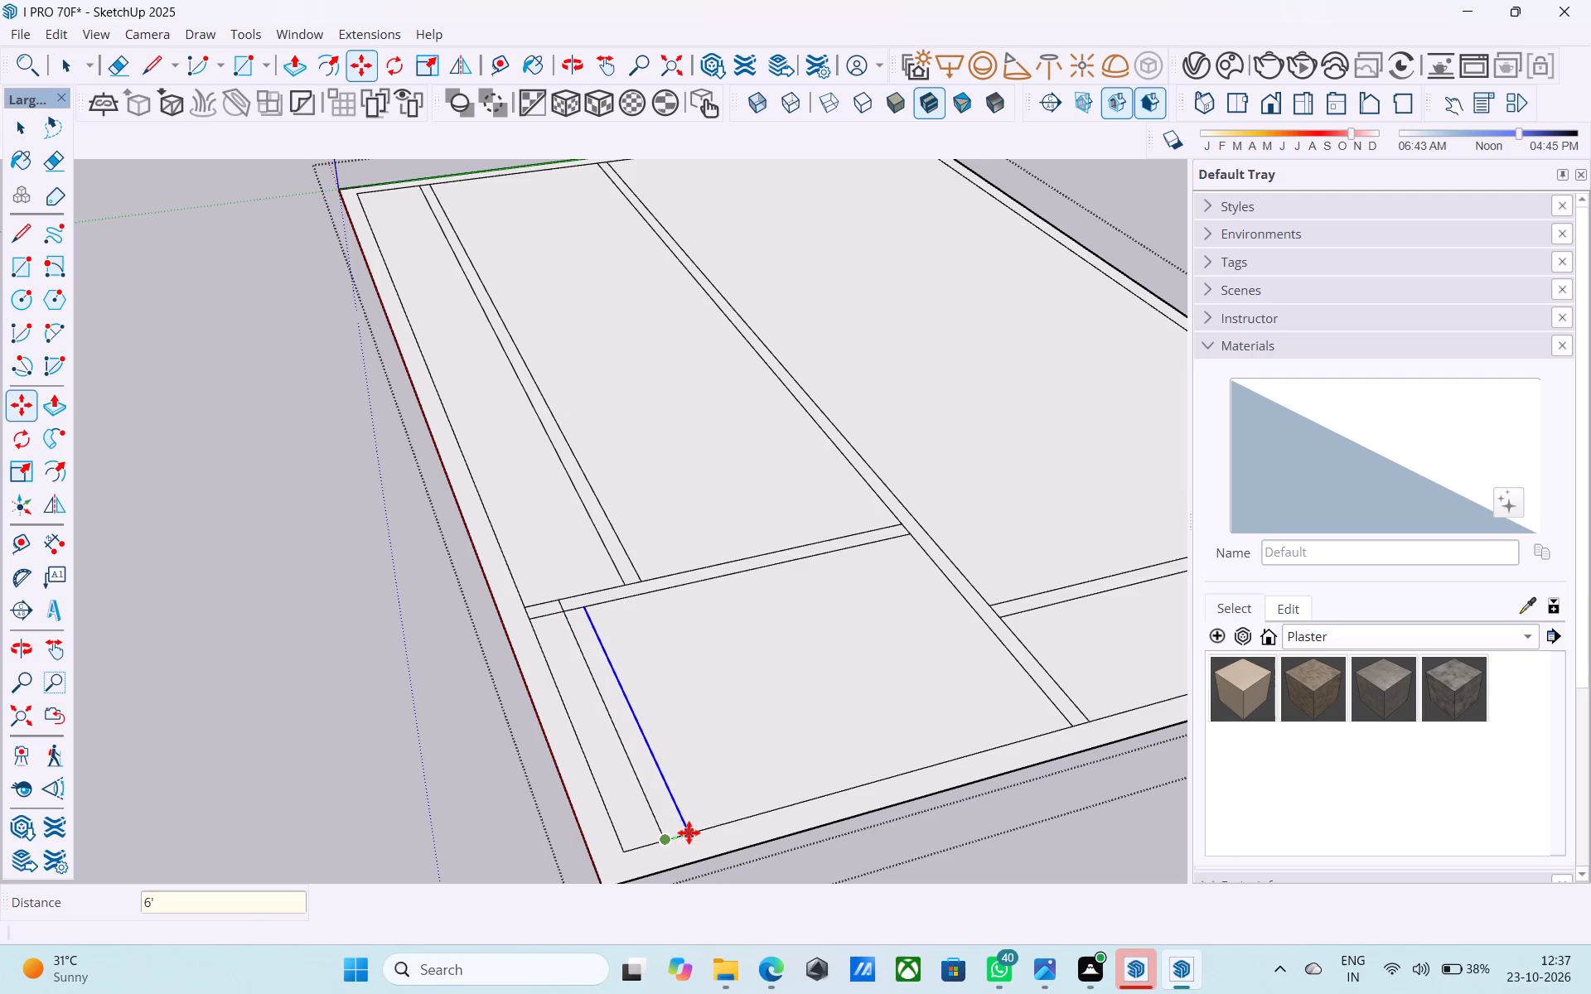
{"action": "type", "text": "6\""}
{"action": "key", "text": "Return"}
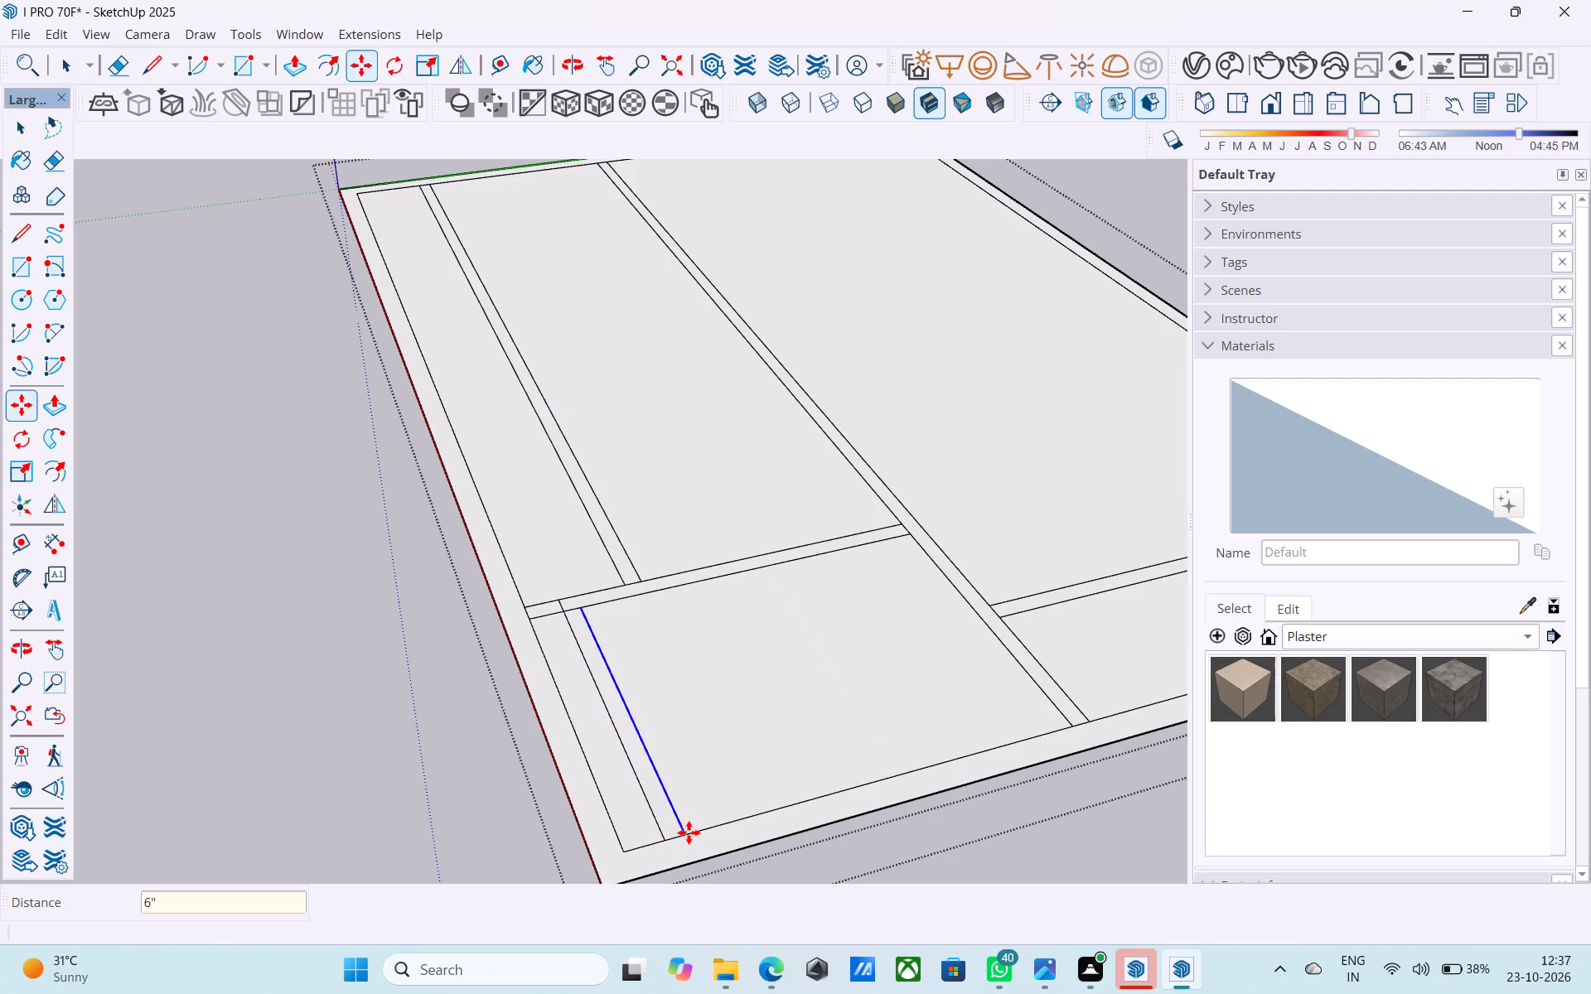
{"action": "key", "text": "space"}
Erase the cross wall's short edge segments between the paired lines of both long walls to open the junctions.
{"action": "scroll", "coordinate": [631, 707], "scroll_direction": "up", "scroll_amount": 3}
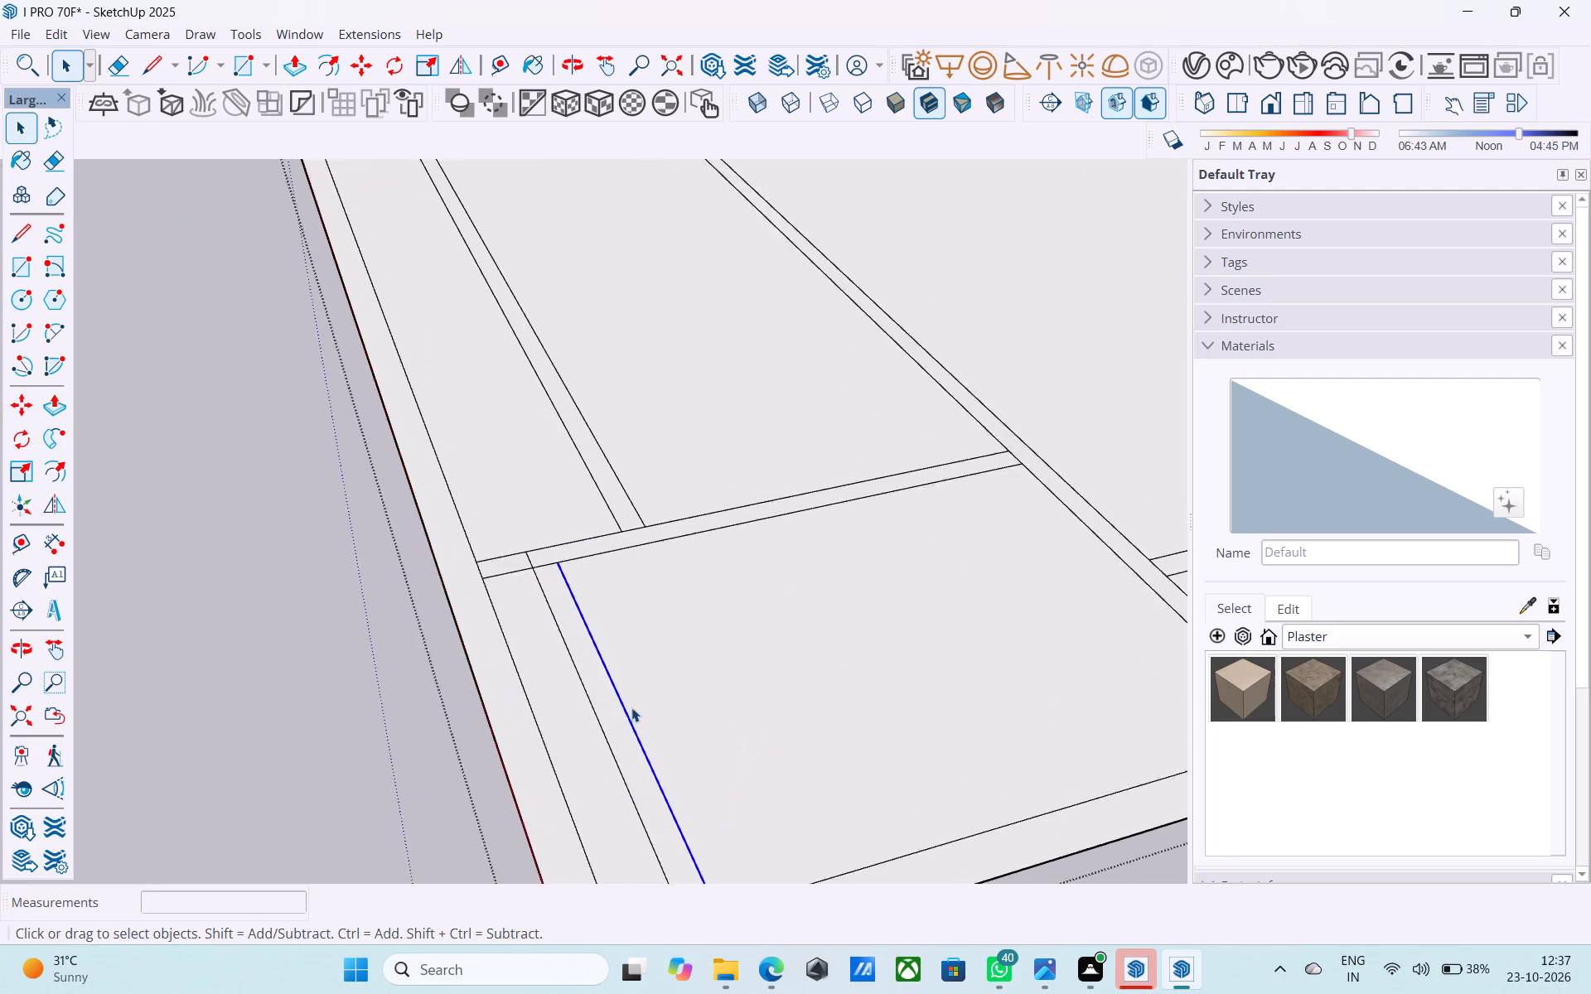
{"action": "scroll", "coordinate": [631, 707], "scroll_direction": "up", "scroll_amount": 3}
{"action": "key", "text": "e"}
{"action": "scroll", "coordinate": [539, 566], "scroll_direction": "up", "scroll_amount": 2}
{"action": "left_click_drag", "start_coordinate": [533, 545], "coordinate": [533, 533]}
{"action": "left_click_drag", "start_coordinate": [526, 528], "coordinate": [535, 542]}
{"action": "left_click_drag", "start_coordinate": [644, 476], "coordinate": [658, 492]}
{"action": "scroll", "coordinate": [551, 482], "scroll_direction": "down", "scroll_amount": 3}
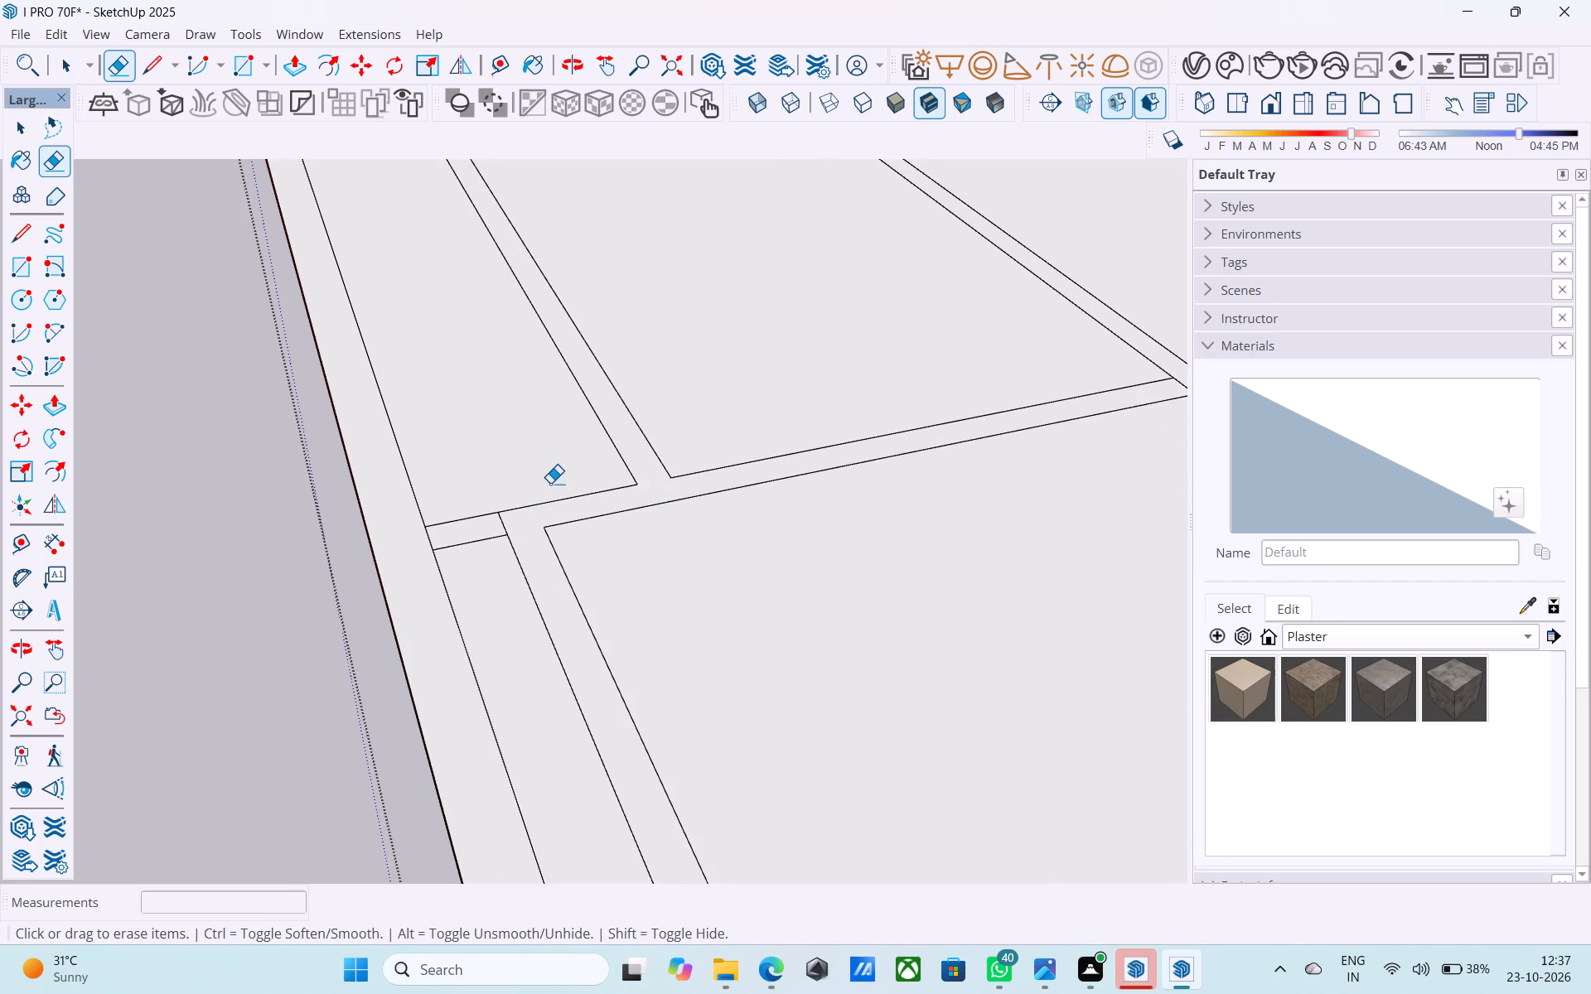
Examine the joined interior walls and the whole floor plan from several angles.
{"action": "scroll", "coordinate": [550, 483], "scroll_direction": "down", "scroll_amount": 13}
{"action": "middle_click_drag", "start_coordinate": [426, 560], "coordinate": [413, 541]}
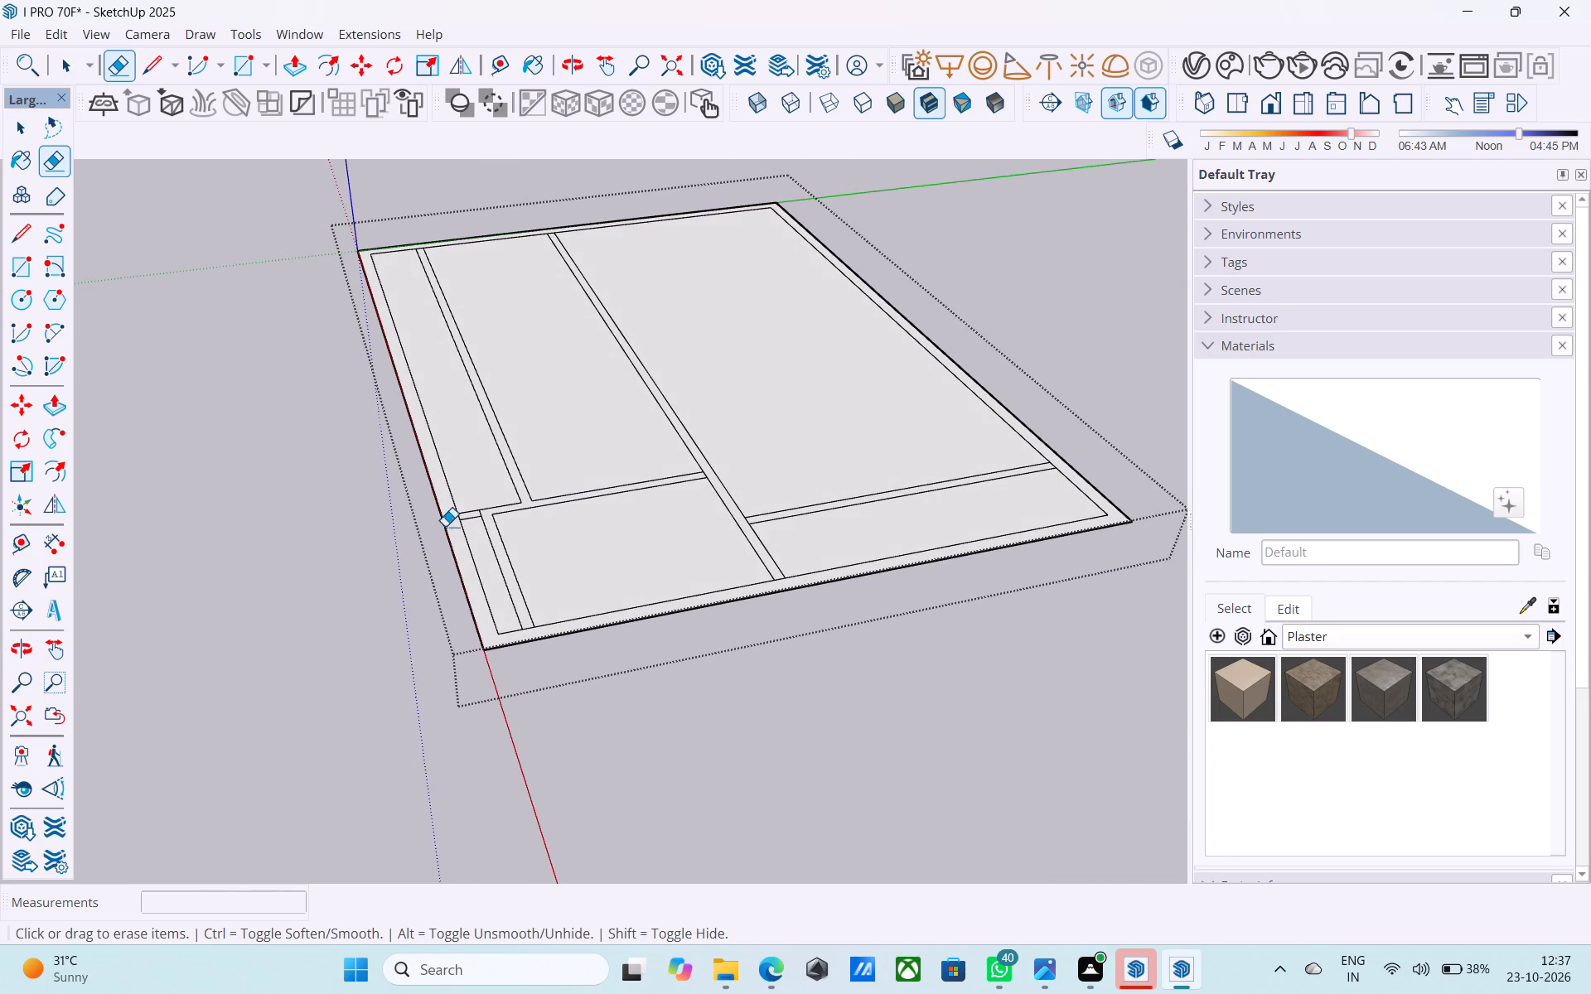
{"action": "scroll", "coordinate": [470, 519], "scroll_direction": "down", "scroll_amount": 1}
{"action": "middle_click_drag", "start_coordinate": [469, 519], "coordinate": [517, 509]}
{"action": "scroll", "coordinate": [517, 509], "scroll_direction": "up", "scroll_amount": 1}
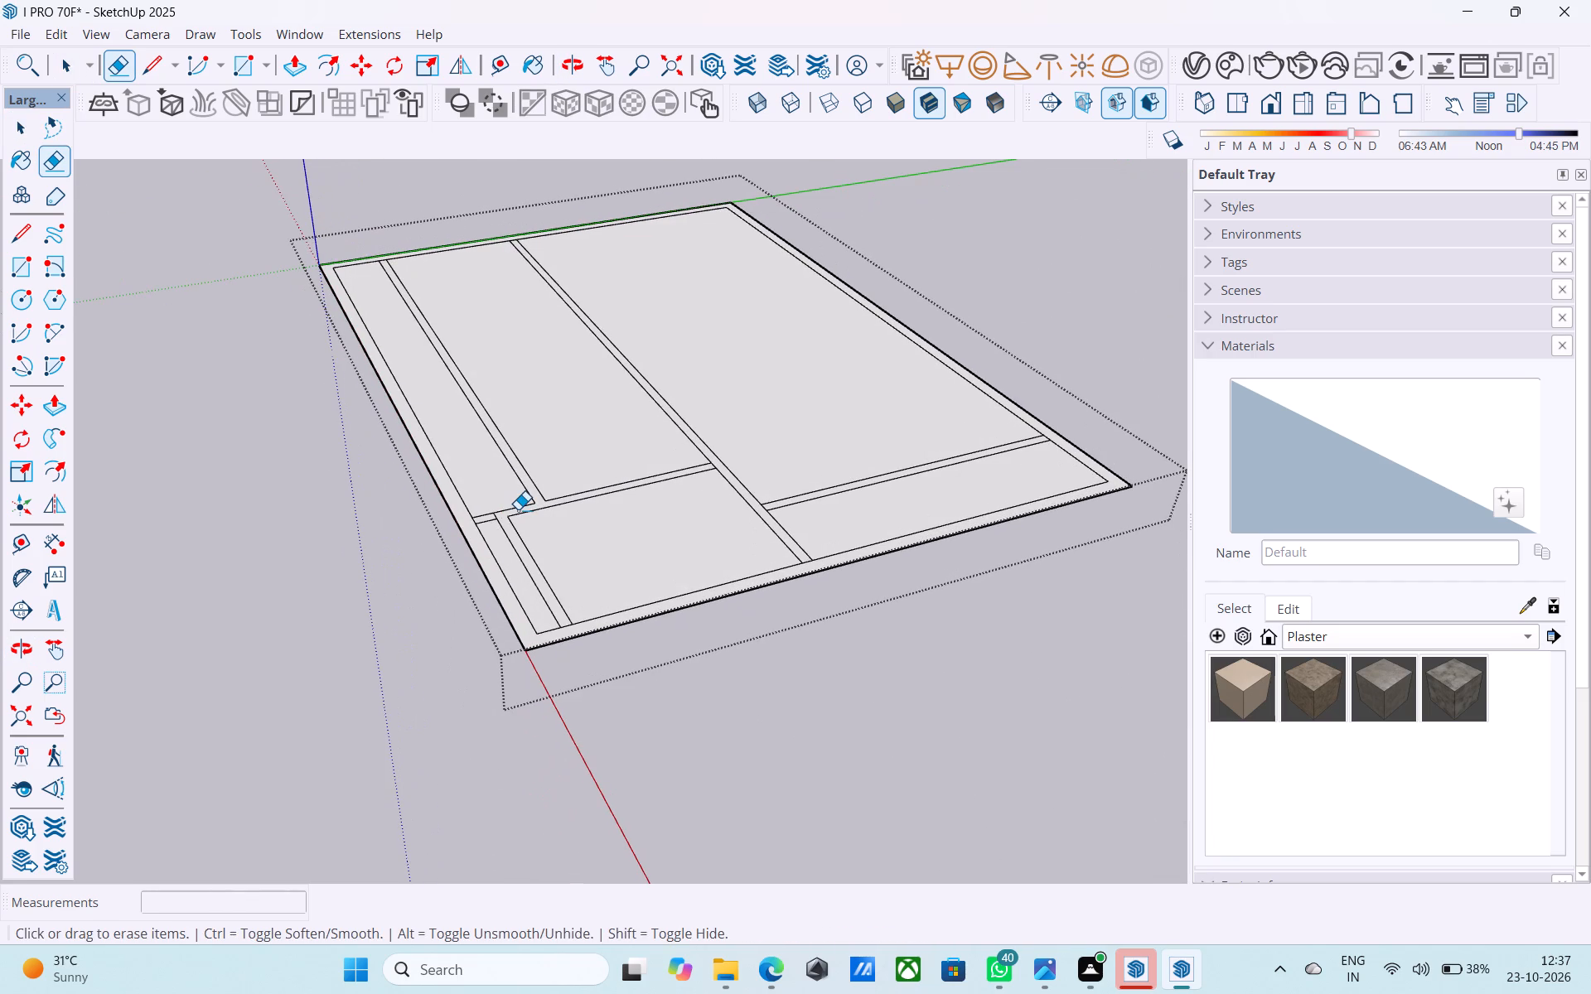
{"action": "middle_click_drag", "start_coordinate": [518, 509], "coordinate": [510, 505]}
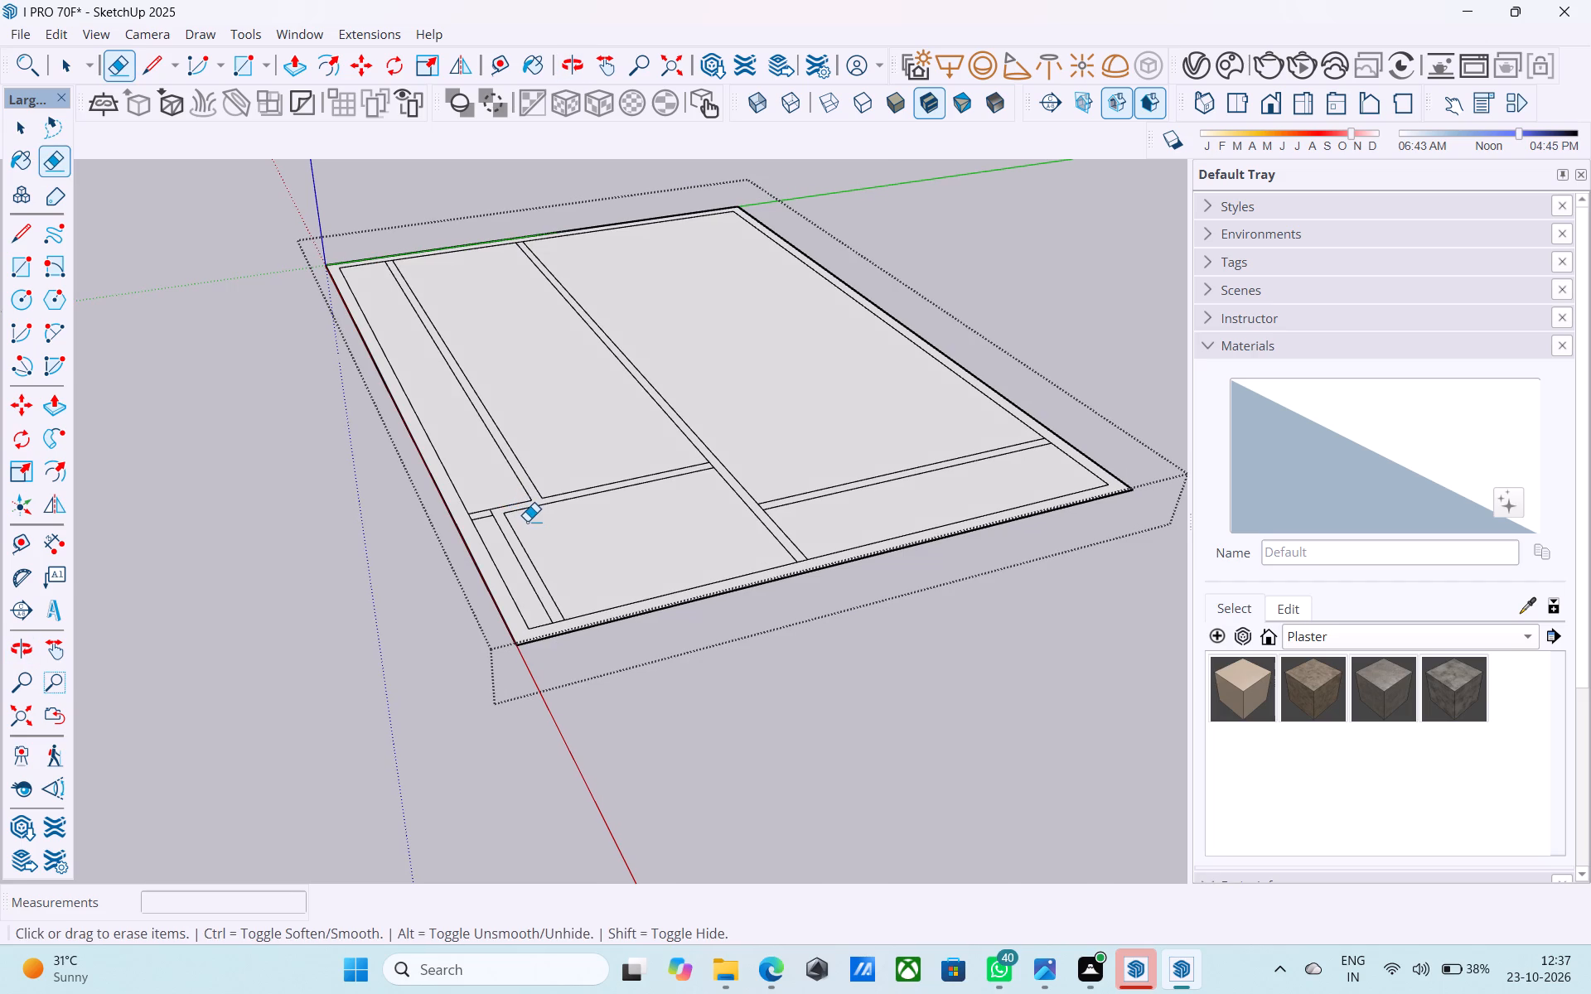
{"action": "middle_click", "coordinate": [526, 519]}
{"action": "scroll", "coordinate": [525, 514], "scroll_direction": "up", "scroll_amount": 1}
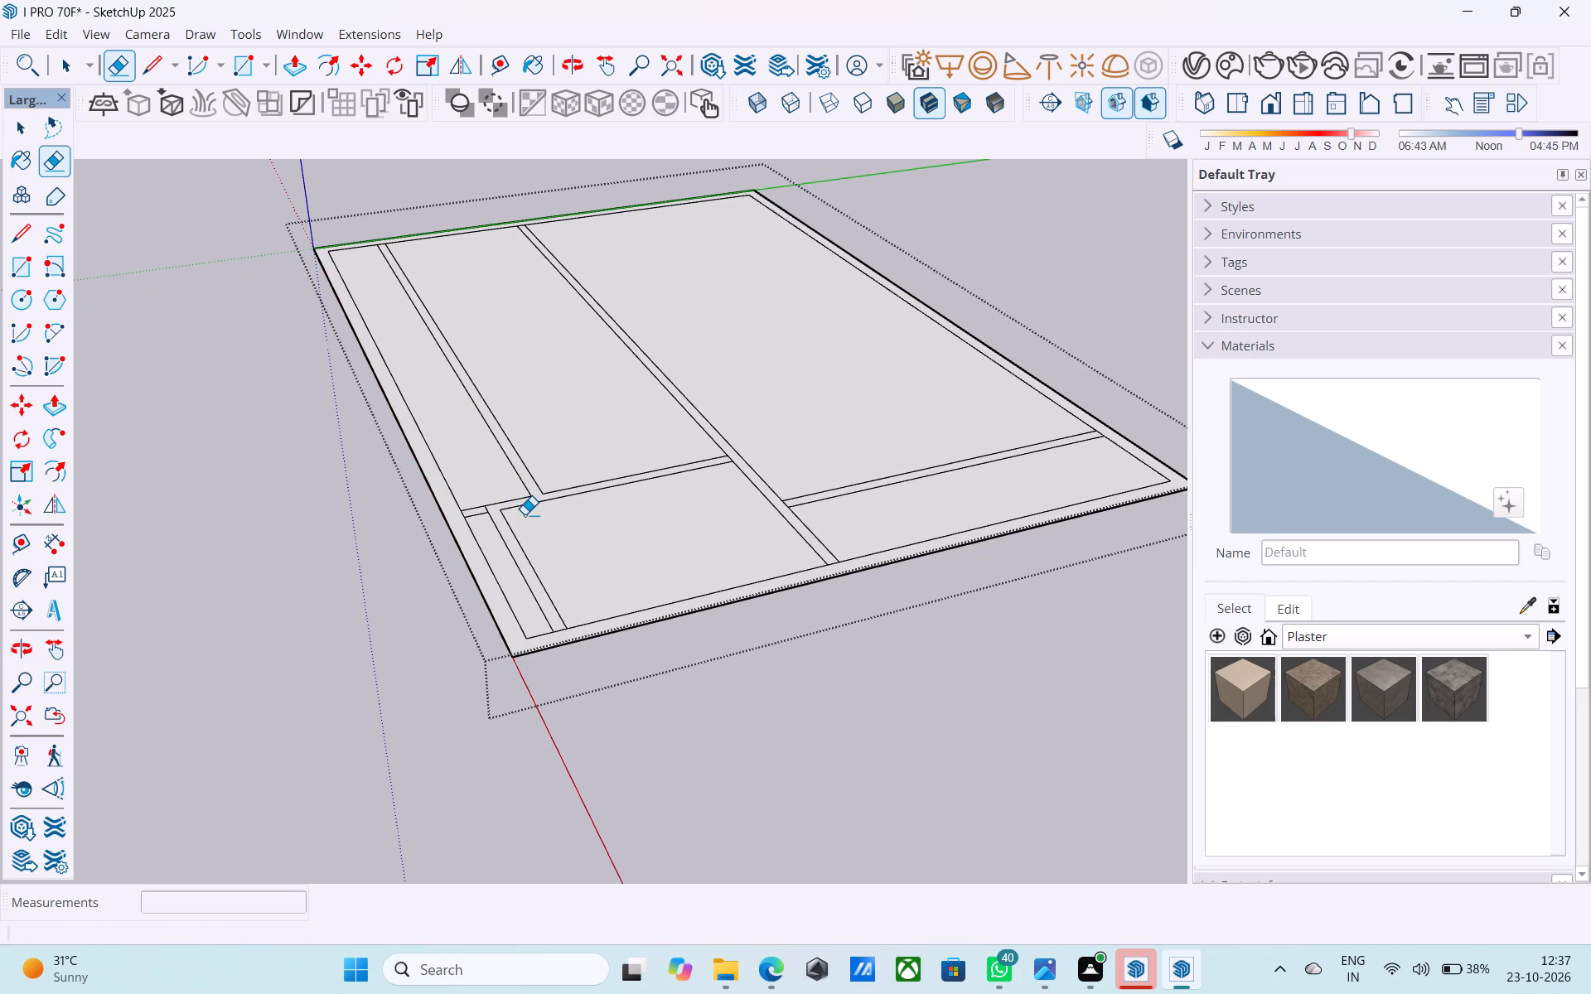
{"action": "scroll", "coordinate": [525, 514], "scroll_direction": "up", "scroll_amount": 3}
{"action": "scroll", "coordinate": [525, 514], "scroll_direction": "down", "scroll_amount": 5}
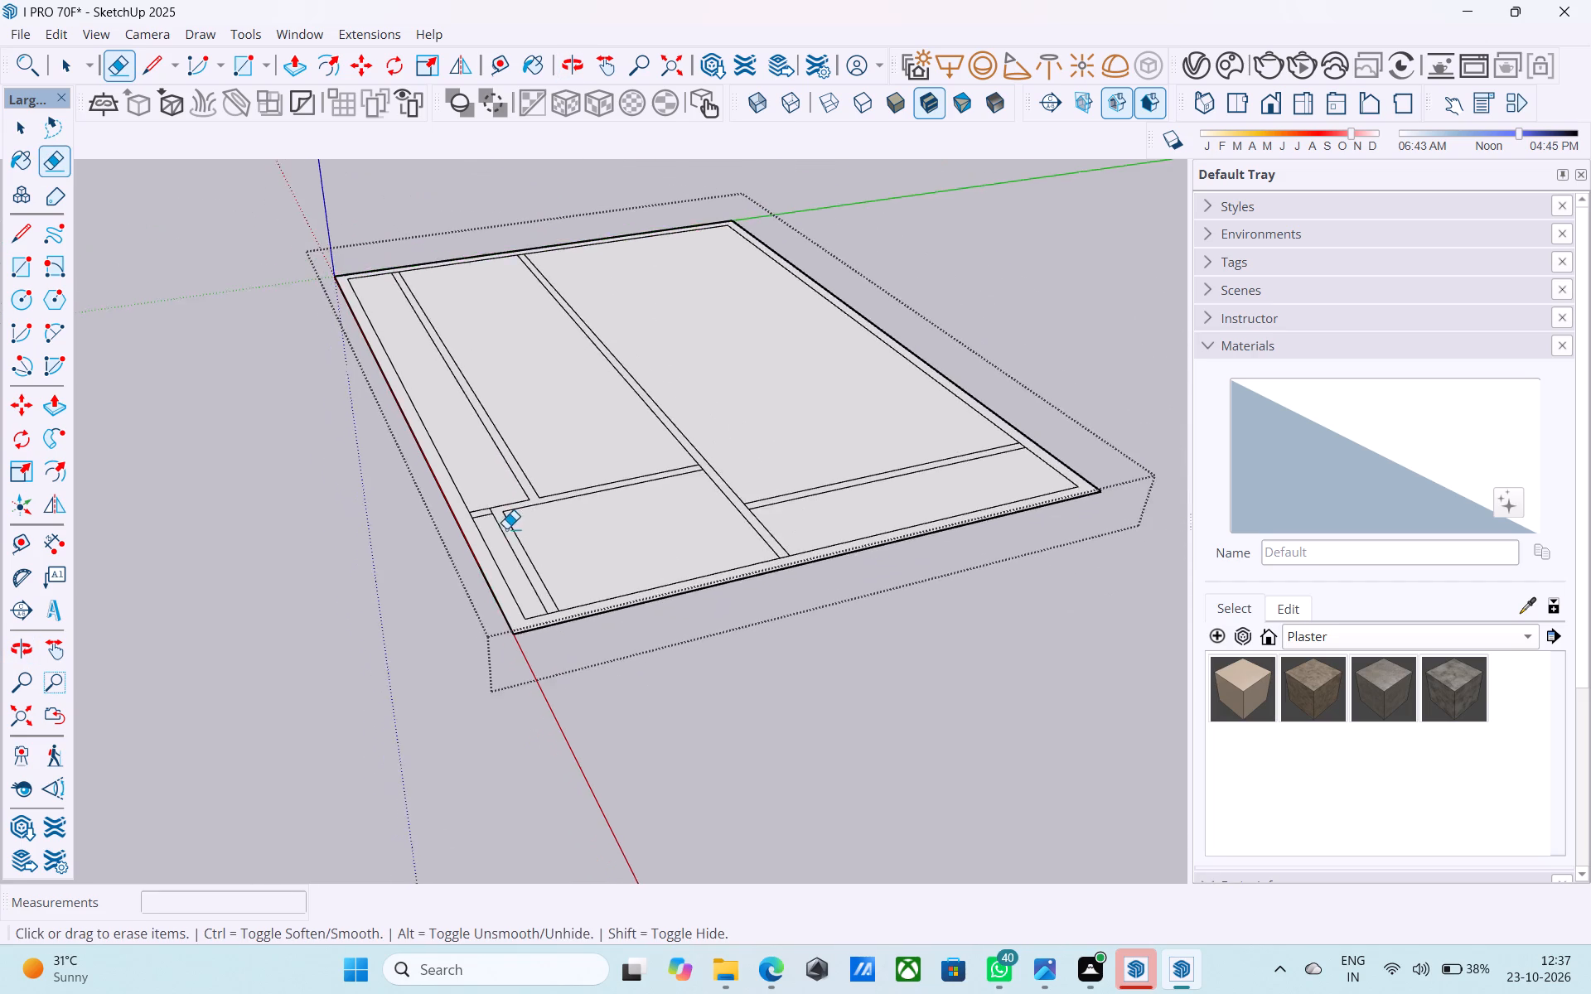
{"action": "middle_click_drag", "start_coordinate": [505, 528], "coordinate": [515, 630]}
{"action": "scroll", "coordinate": [515, 630], "scroll_direction": "down", "scroll_amount": 1}
{"action": "scroll", "coordinate": [754, 583], "scroll_direction": "up", "scroll_amount": 5}
Draw two 9" lines across the far outer wall, extending the partition's wider-room face and the end-room wall's red-axis-side face.
{"action": "key", "text": "l"}
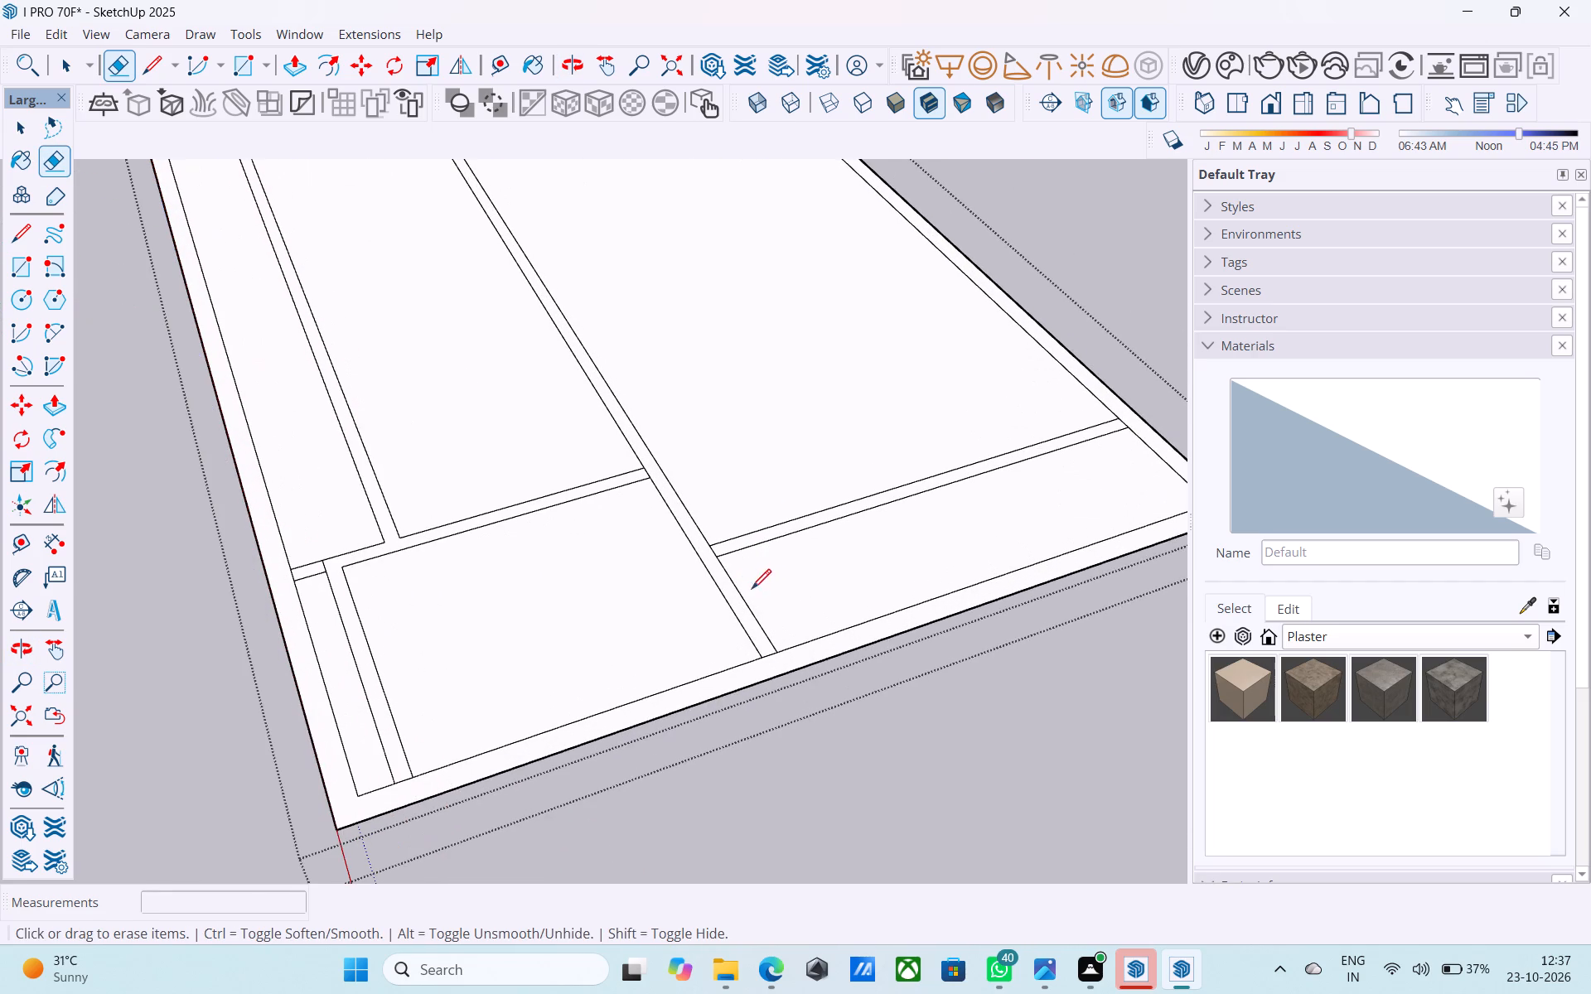
{"action": "left_click", "coordinate": [776, 642]}
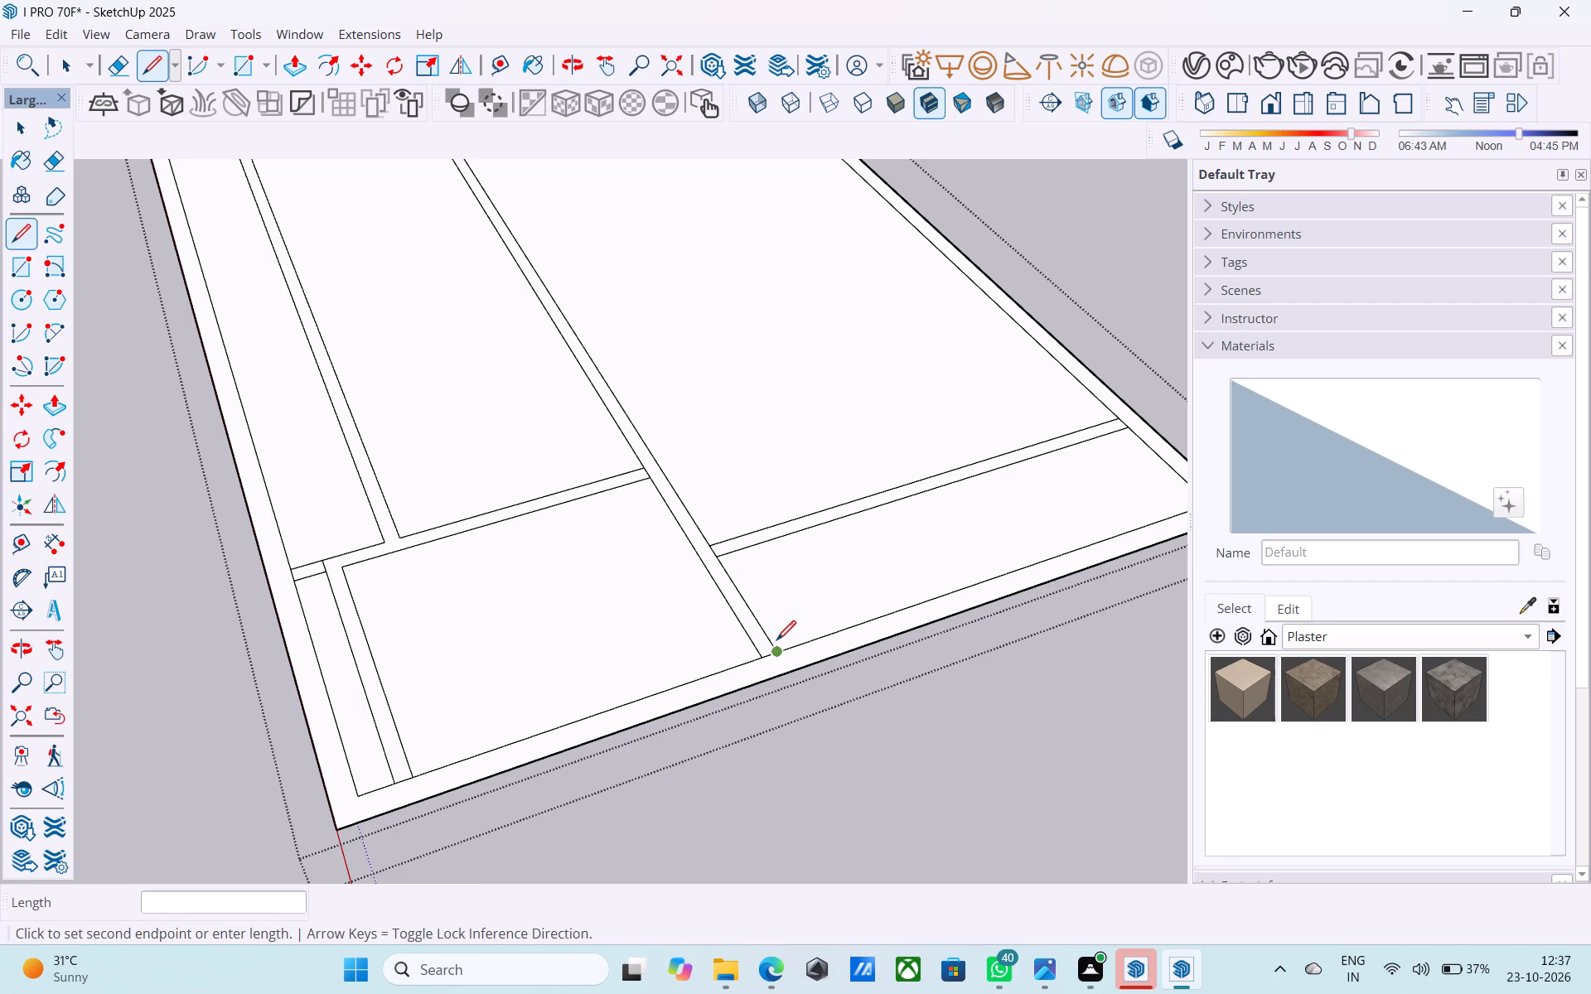
{"action": "left_click", "coordinate": [786, 670]}
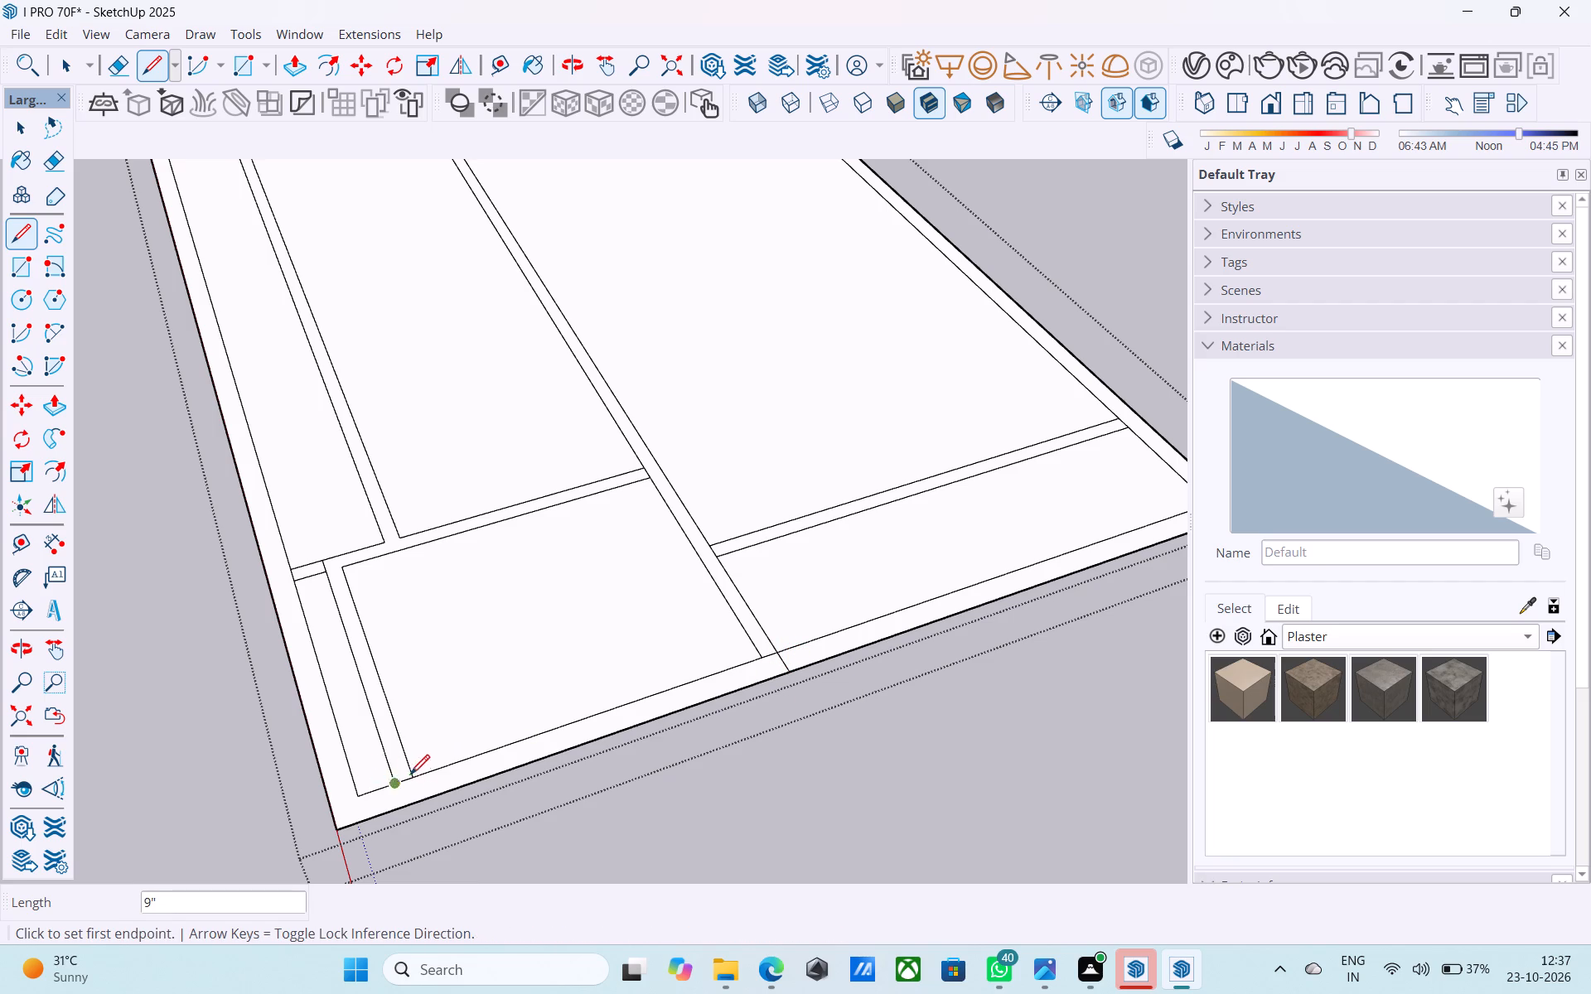
{"action": "left_click", "coordinate": [399, 787]}
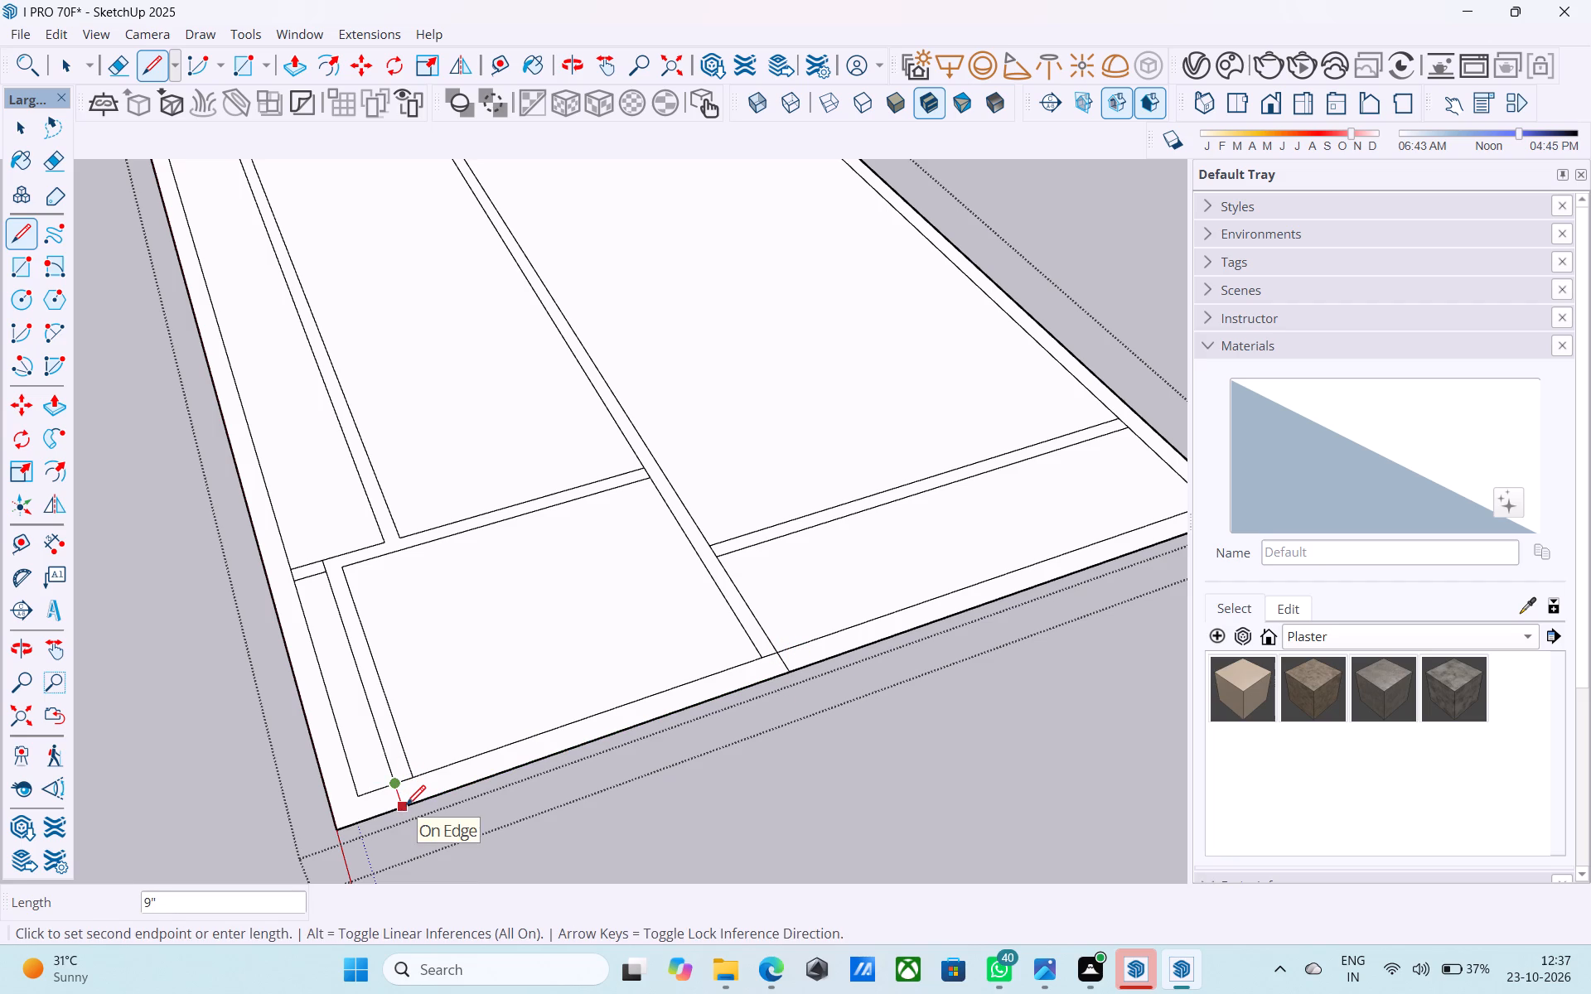
{"action": "left_click", "coordinate": [406, 807]}
Erase the outer wall's inner edge segment between the two lines of the end-room wall to join them.
{"action": "scroll", "coordinate": [413, 801], "scroll_direction": "up", "scroll_amount": 4}
{"action": "key", "text": "space"}
{"action": "key", "text": "e"}
{"action": "left_click_drag", "start_coordinate": [400, 780], "coordinate": [402, 769]}
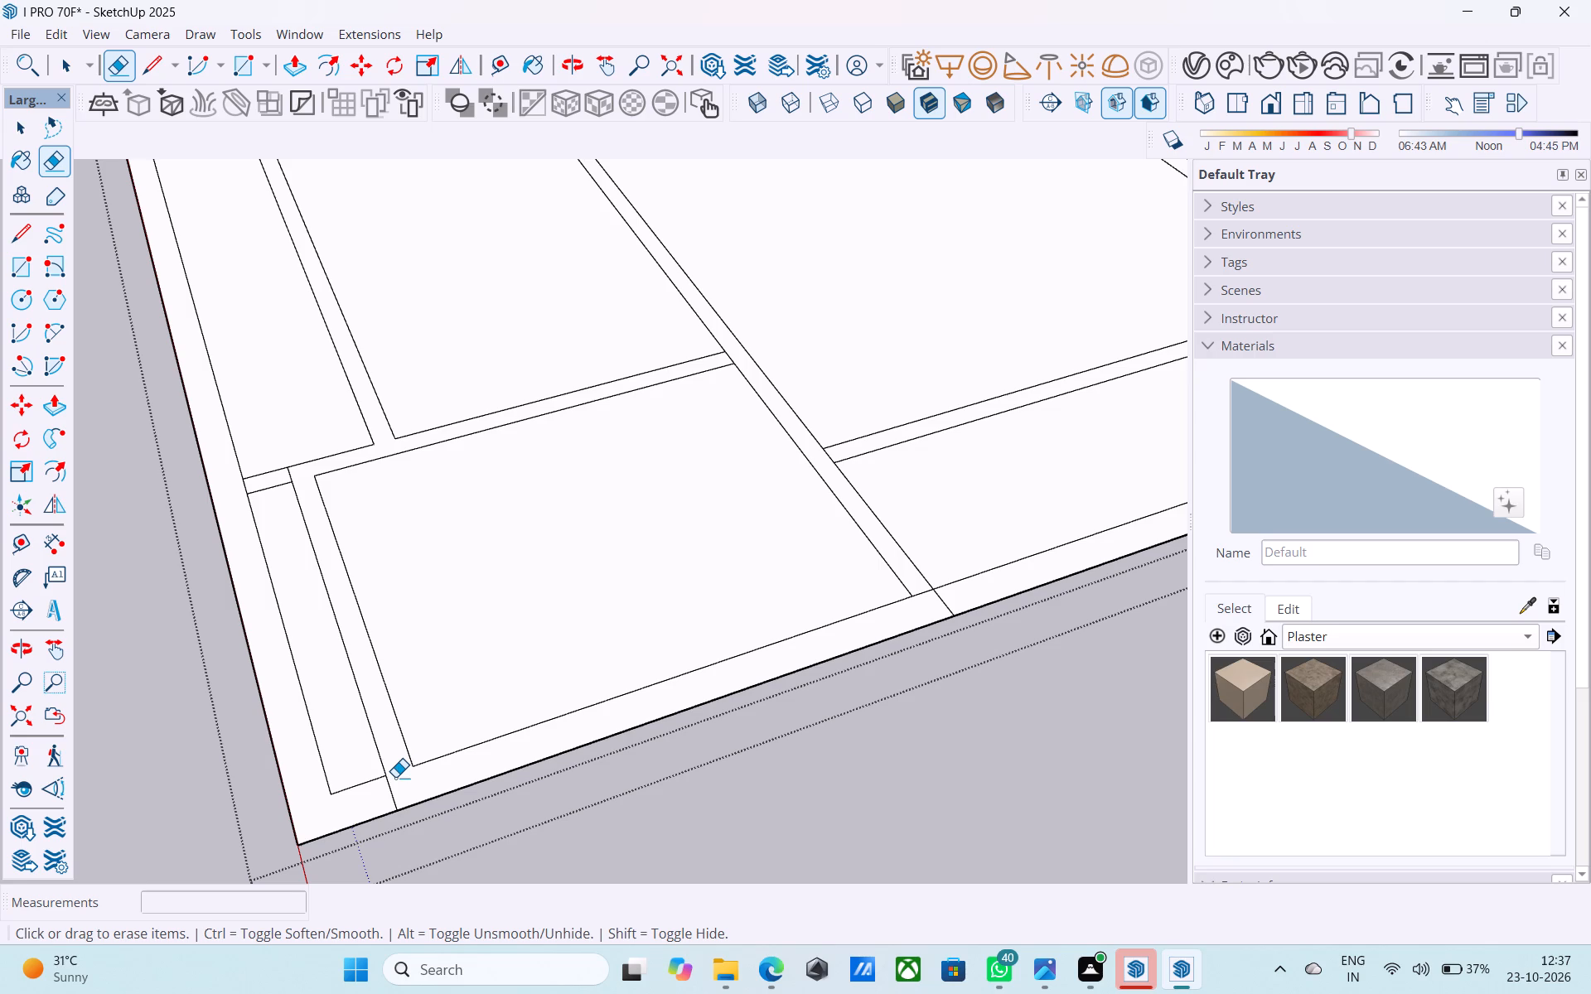
{"action": "key", "text": "space"}
Examine the complete wall layout and its junctions with the far outer wall.
{"action": "scroll", "coordinate": [395, 777], "scroll_direction": "down", "scroll_amount": 6}
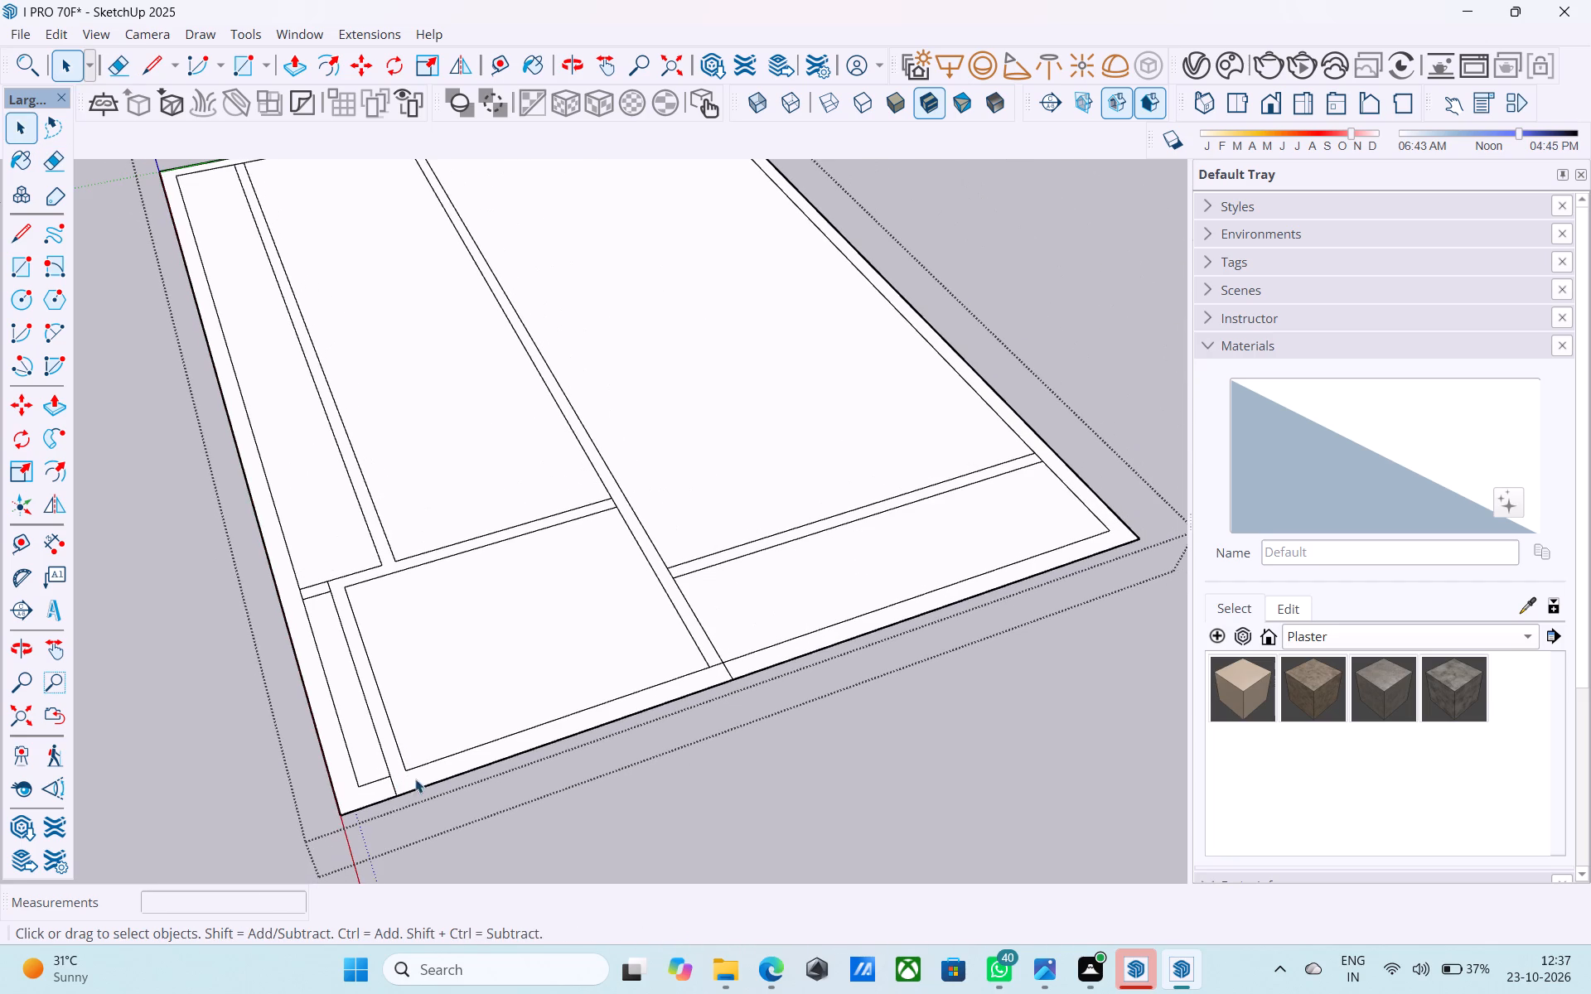
{"action": "scroll", "coordinate": [472, 774], "scroll_direction": "down", "scroll_amount": 1}
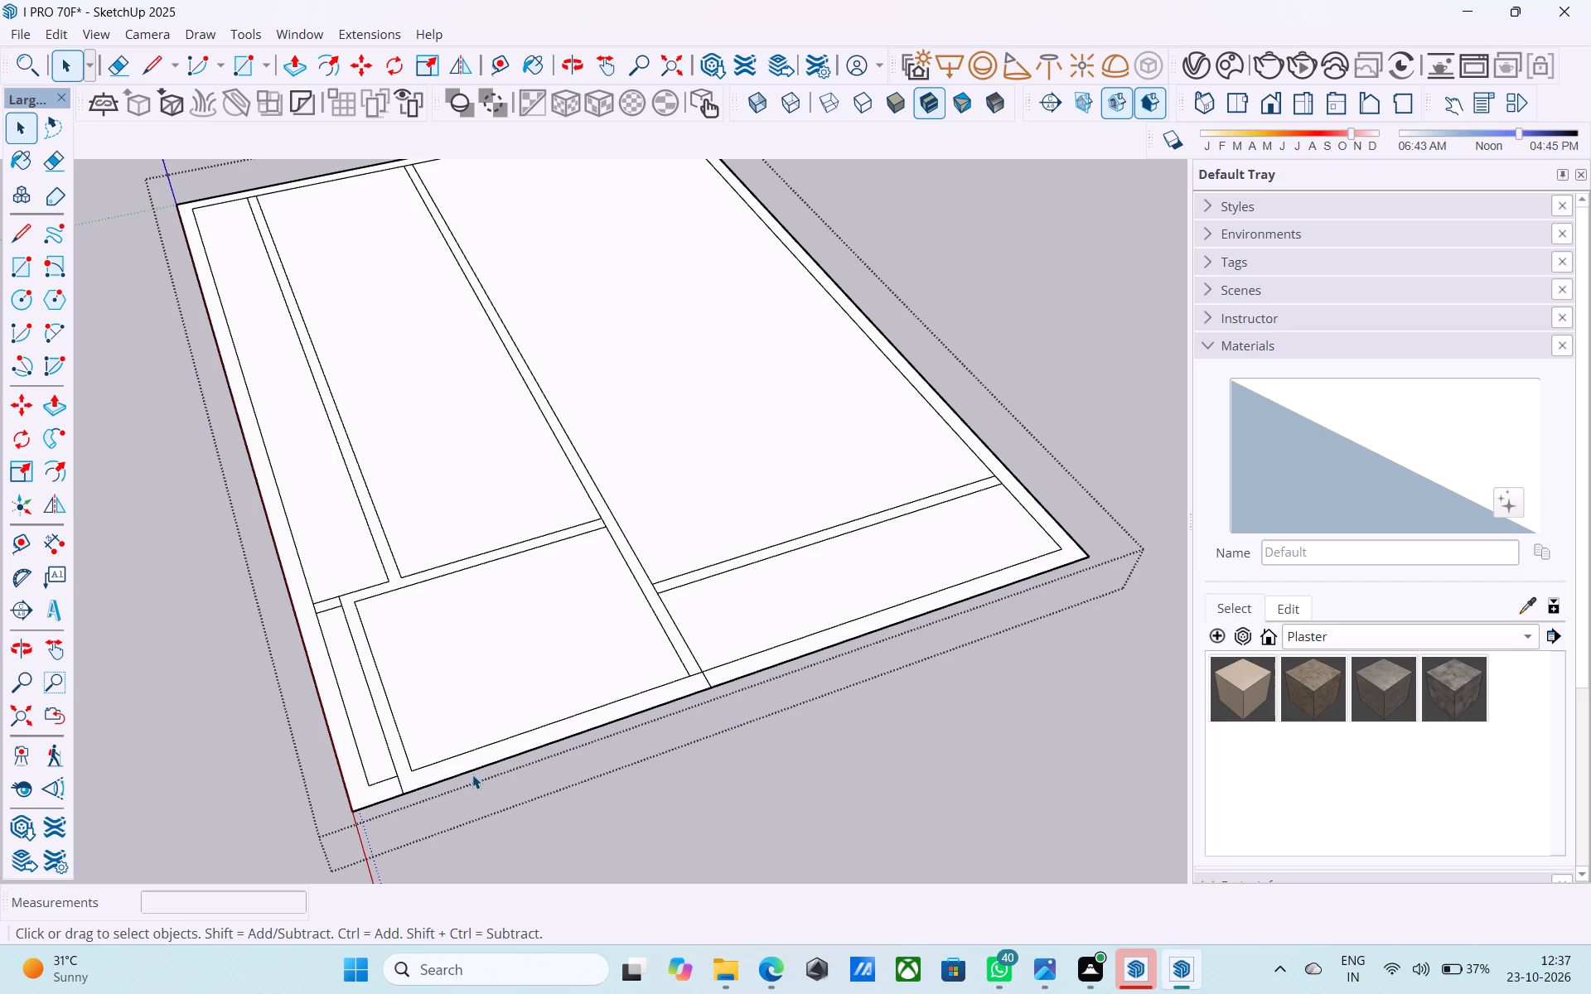
{"action": "middle_click_drag", "start_coordinate": [472, 773], "coordinate": [476, 788]}
{"action": "scroll", "coordinate": [481, 807], "scroll_direction": "down", "scroll_amount": 2}
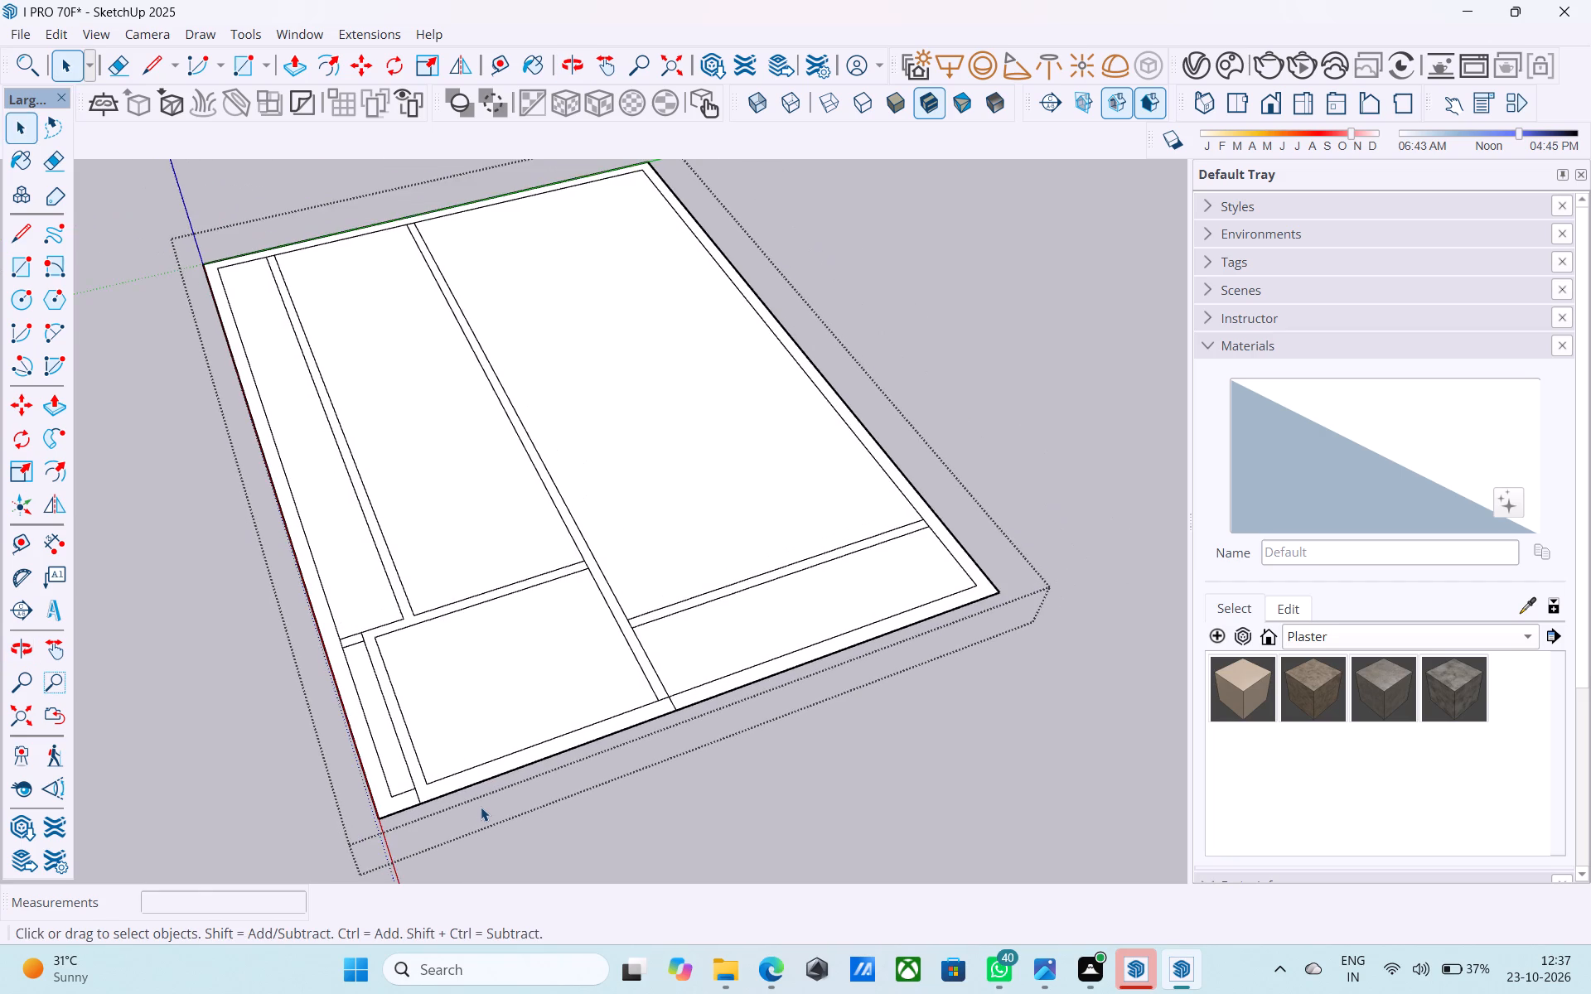
{"action": "scroll", "coordinate": [481, 807], "scroll_direction": "down", "scroll_amount": 2}
{"action": "middle_click_drag", "start_coordinate": [481, 807], "coordinate": [486, 786]}
{"action": "scroll", "coordinate": [558, 678], "scroll_direction": "up", "scroll_amount": 5}
{"action": "scroll", "coordinate": [558, 678], "scroll_direction": "down", "scroll_amount": 2}
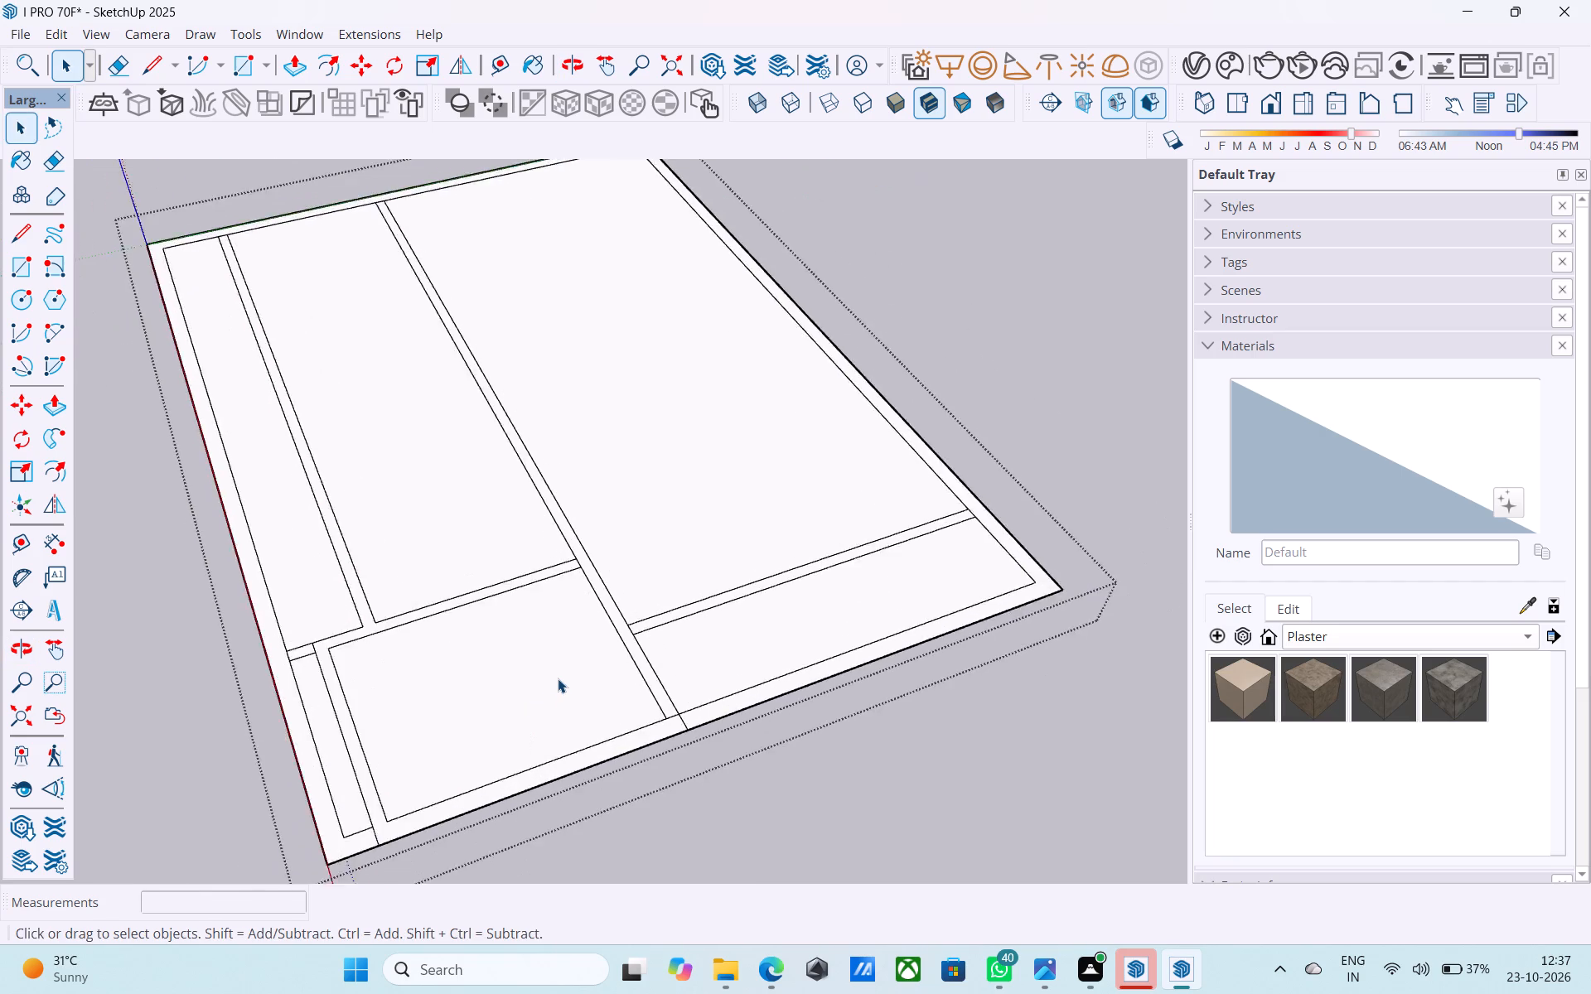
{"action": "scroll", "coordinate": [558, 678], "scroll_direction": "down", "scroll_amount": 4}
{"action": "middle_click_drag", "start_coordinate": [589, 803], "coordinate": [566, 760]}
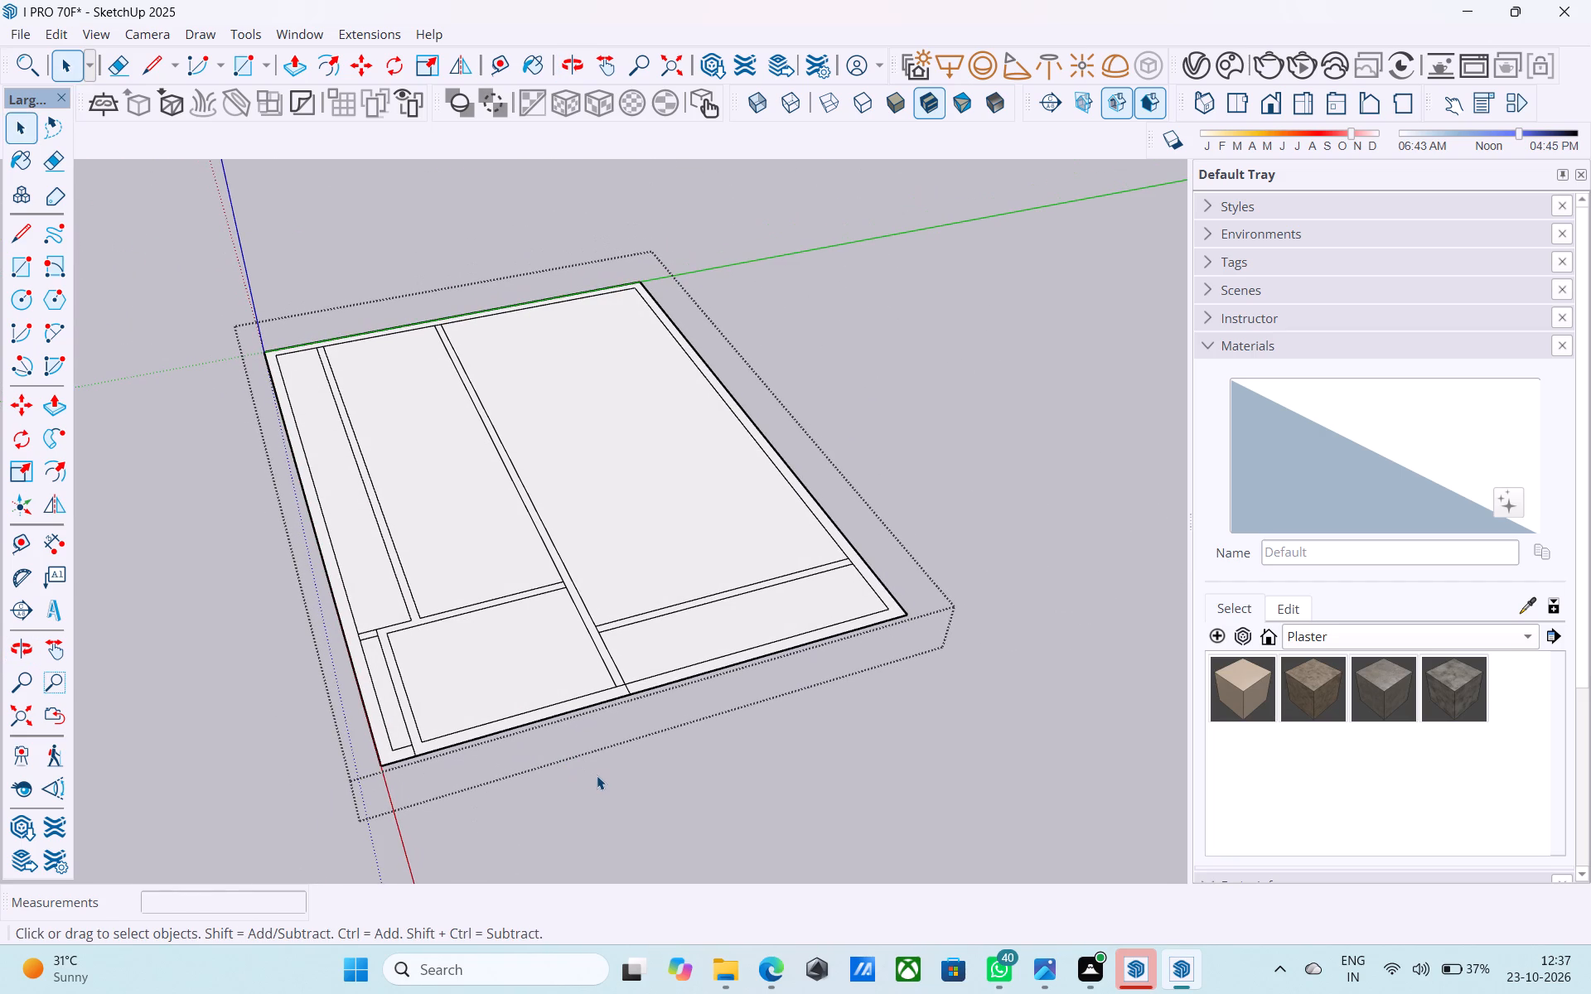
Examine the whole floor plan and its wall junctions from several angles.
{"action": "scroll", "coordinate": [597, 775], "scroll_direction": "down", "scroll_amount": 4}
{"action": "middle_click_drag", "start_coordinate": [597, 774], "coordinate": [610, 665]}
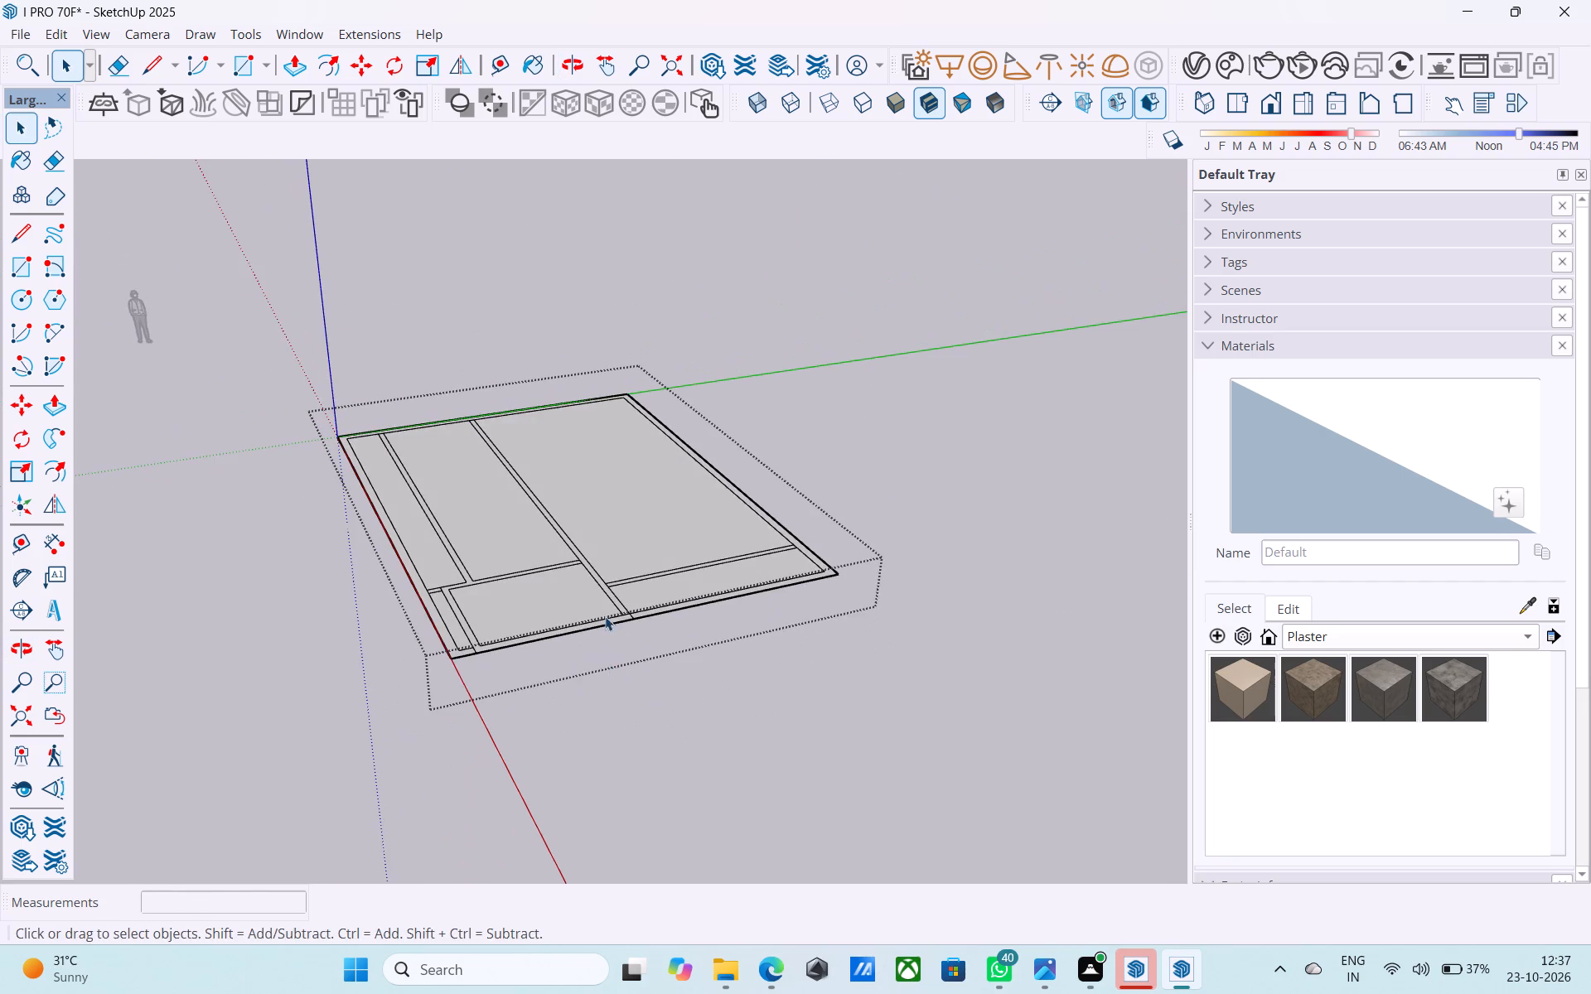
{"action": "scroll", "coordinate": [606, 615], "scroll_direction": "up", "scroll_amount": 5}
{"action": "scroll", "coordinate": [606, 615], "scroll_direction": "down", "scroll_amount": 5}
{"action": "middle_click_drag", "start_coordinate": [606, 615], "coordinate": [417, 762]}
{"action": "middle_click_drag", "start_coordinate": [486, 710], "coordinate": [583, 736]}
{"action": "middle_click_drag", "start_coordinate": [584, 737], "coordinate": [653, 731]}
{"action": "scroll", "coordinate": [613, 688], "scroll_direction": "up", "scroll_amount": 3}
{"action": "scroll", "coordinate": [613, 688], "scroll_direction": "down", "scroll_amount": 2}
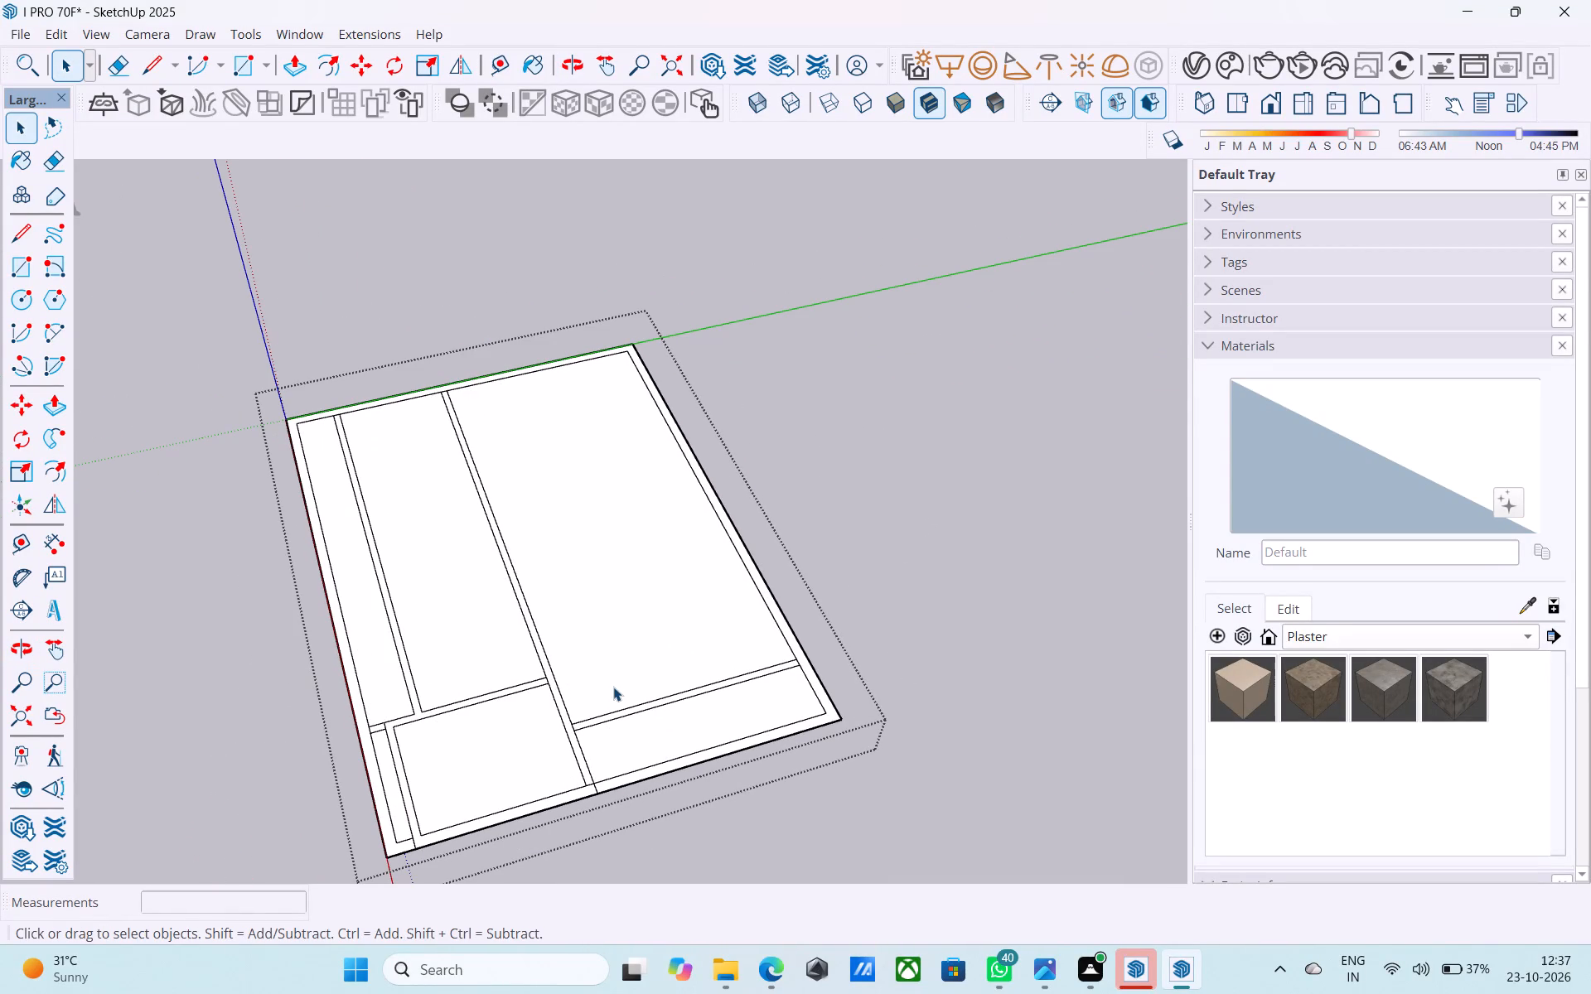
{"action": "middle_click_drag", "start_coordinate": [612, 687], "coordinate": [602, 798]}
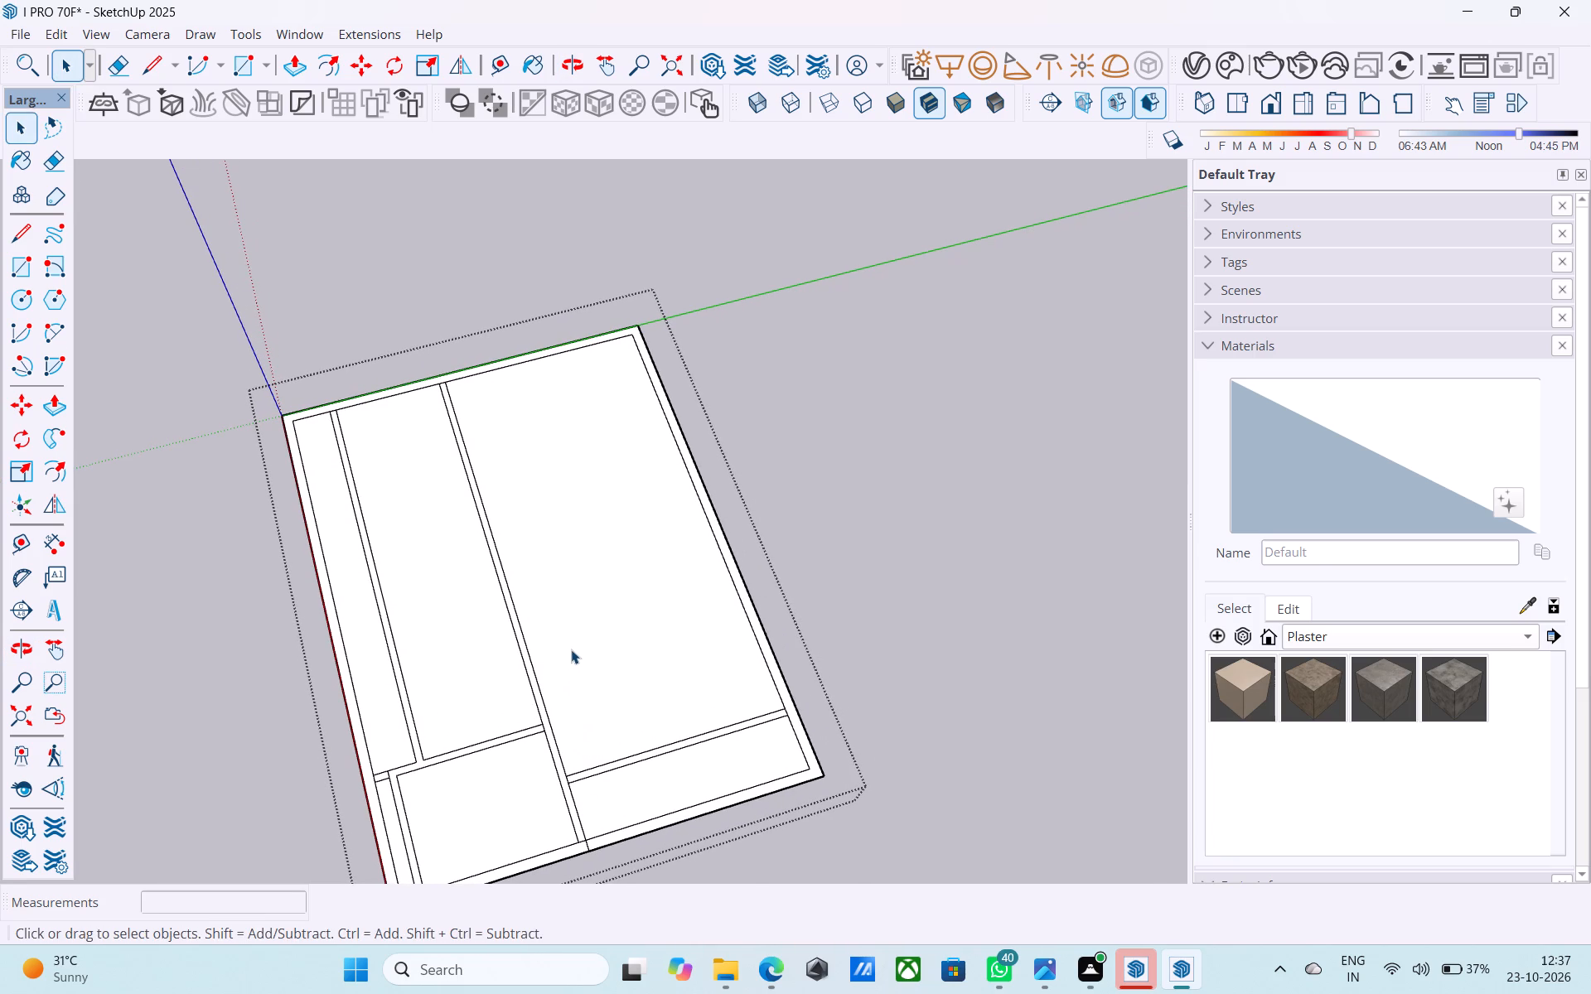
Draw a line parallel to the green axis across the wider room, from the side outer wall's inner edge to the long partition.
{"action": "key", "text": "l"}
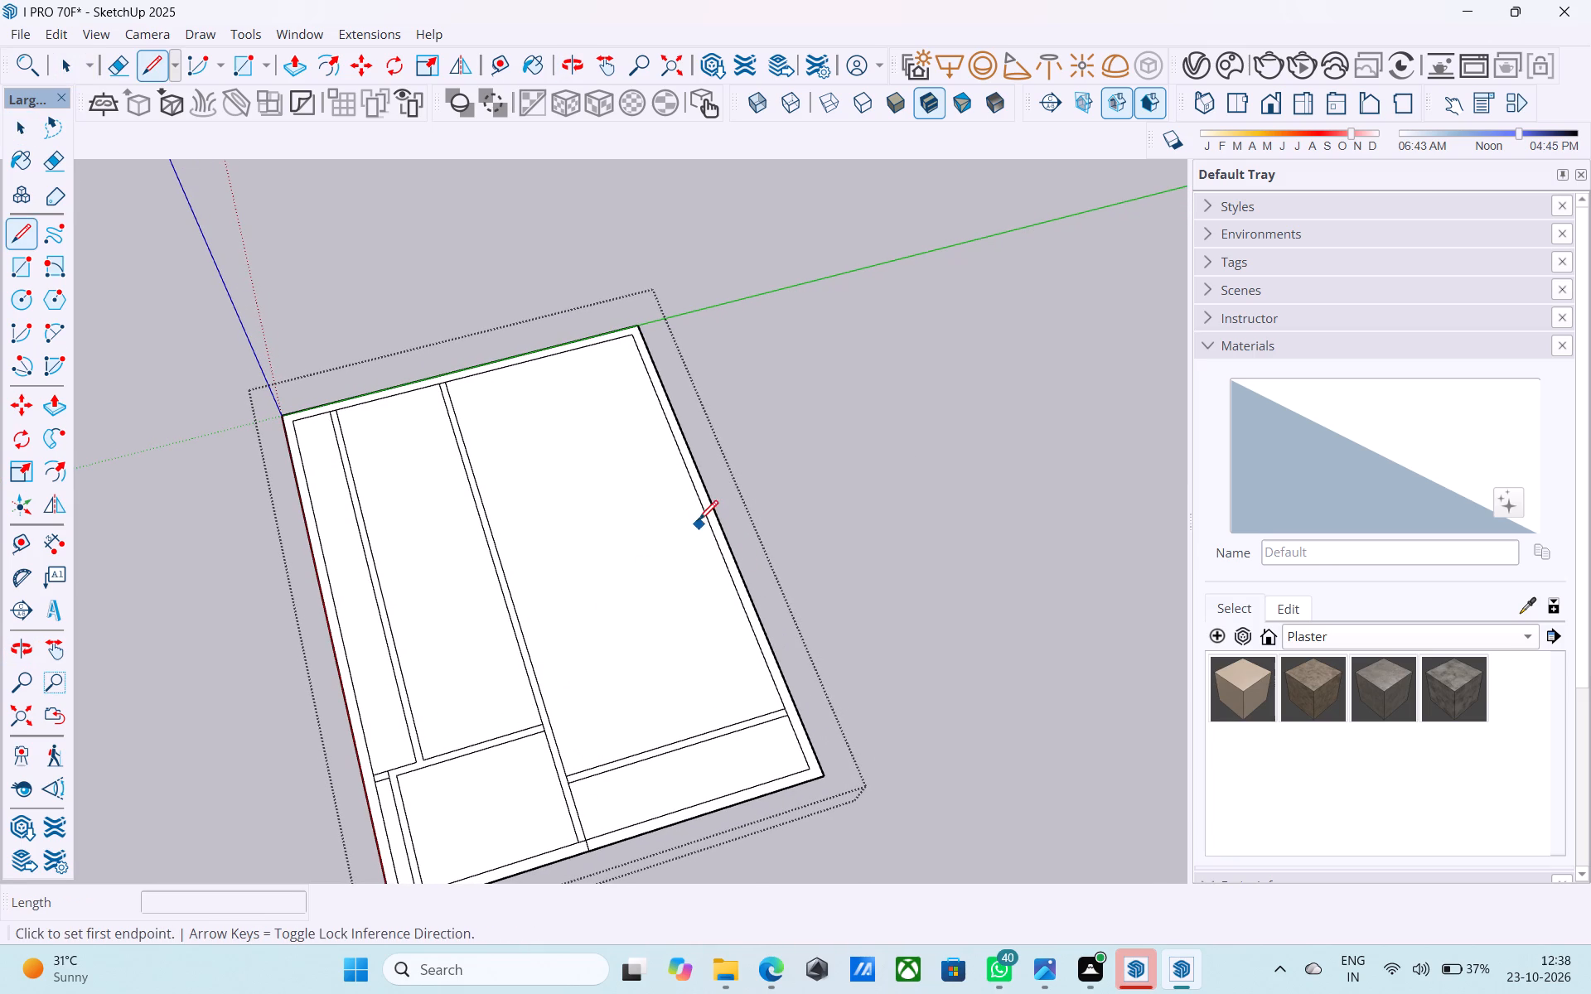
{"action": "left_click", "coordinate": [703, 505]}
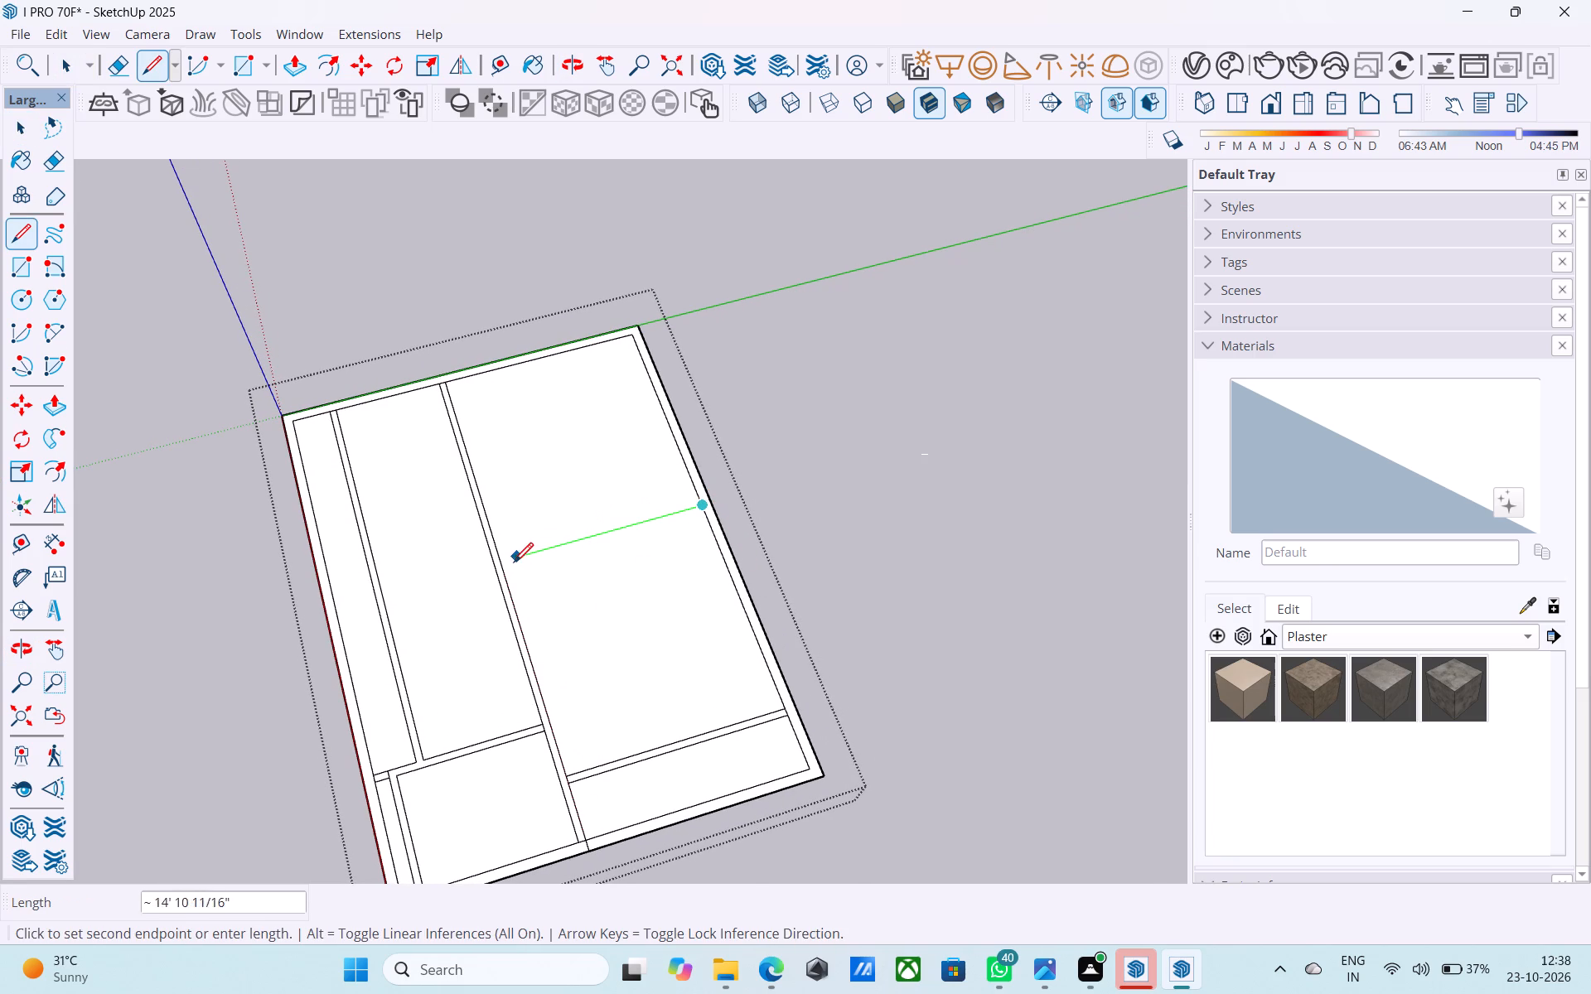
{"action": "left_click", "coordinate": [500, 564]}
{"action": "middle_click_drag", "start_coordinate": [508, 546], "coordinate": [499, 546]}
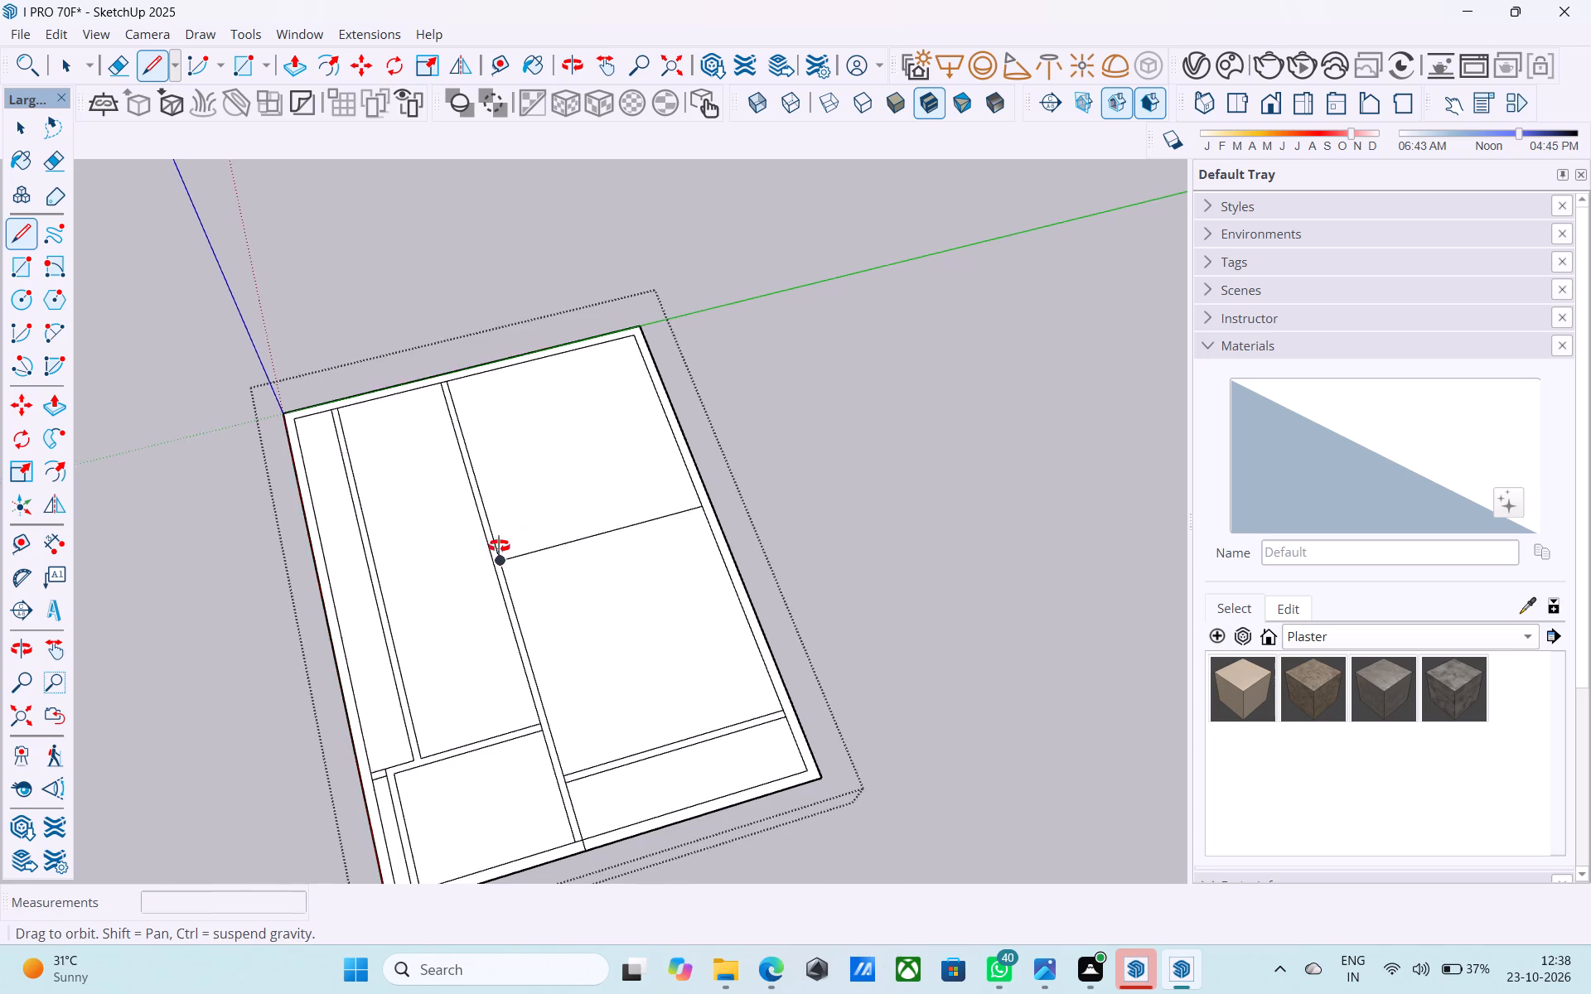
{"action": "middle_click_drag", "start_coordinate": [499, 546], "coordinate": [485, 546]}
{"action": "key", "text": "space"}
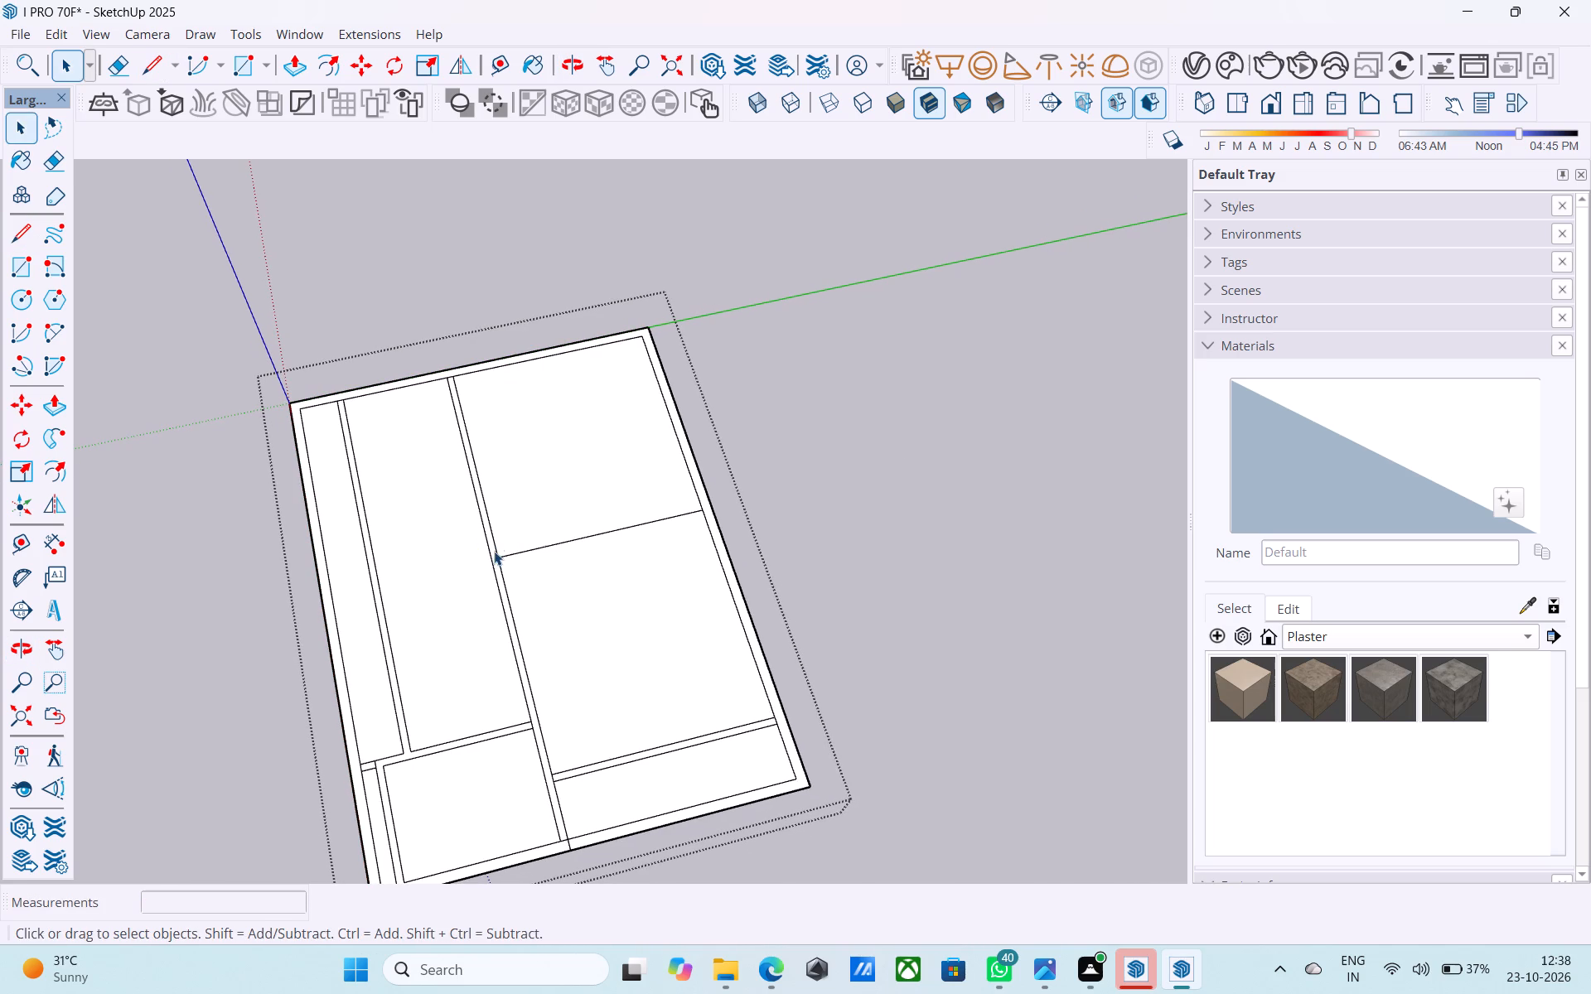
Copy the new line across the wider room 6" toward the far outer wall to give the cross wall its thickness.
{"action": "scroll", "coordinate": [393, 532], "scroll_direction": "down", "scroll_amount": 1}
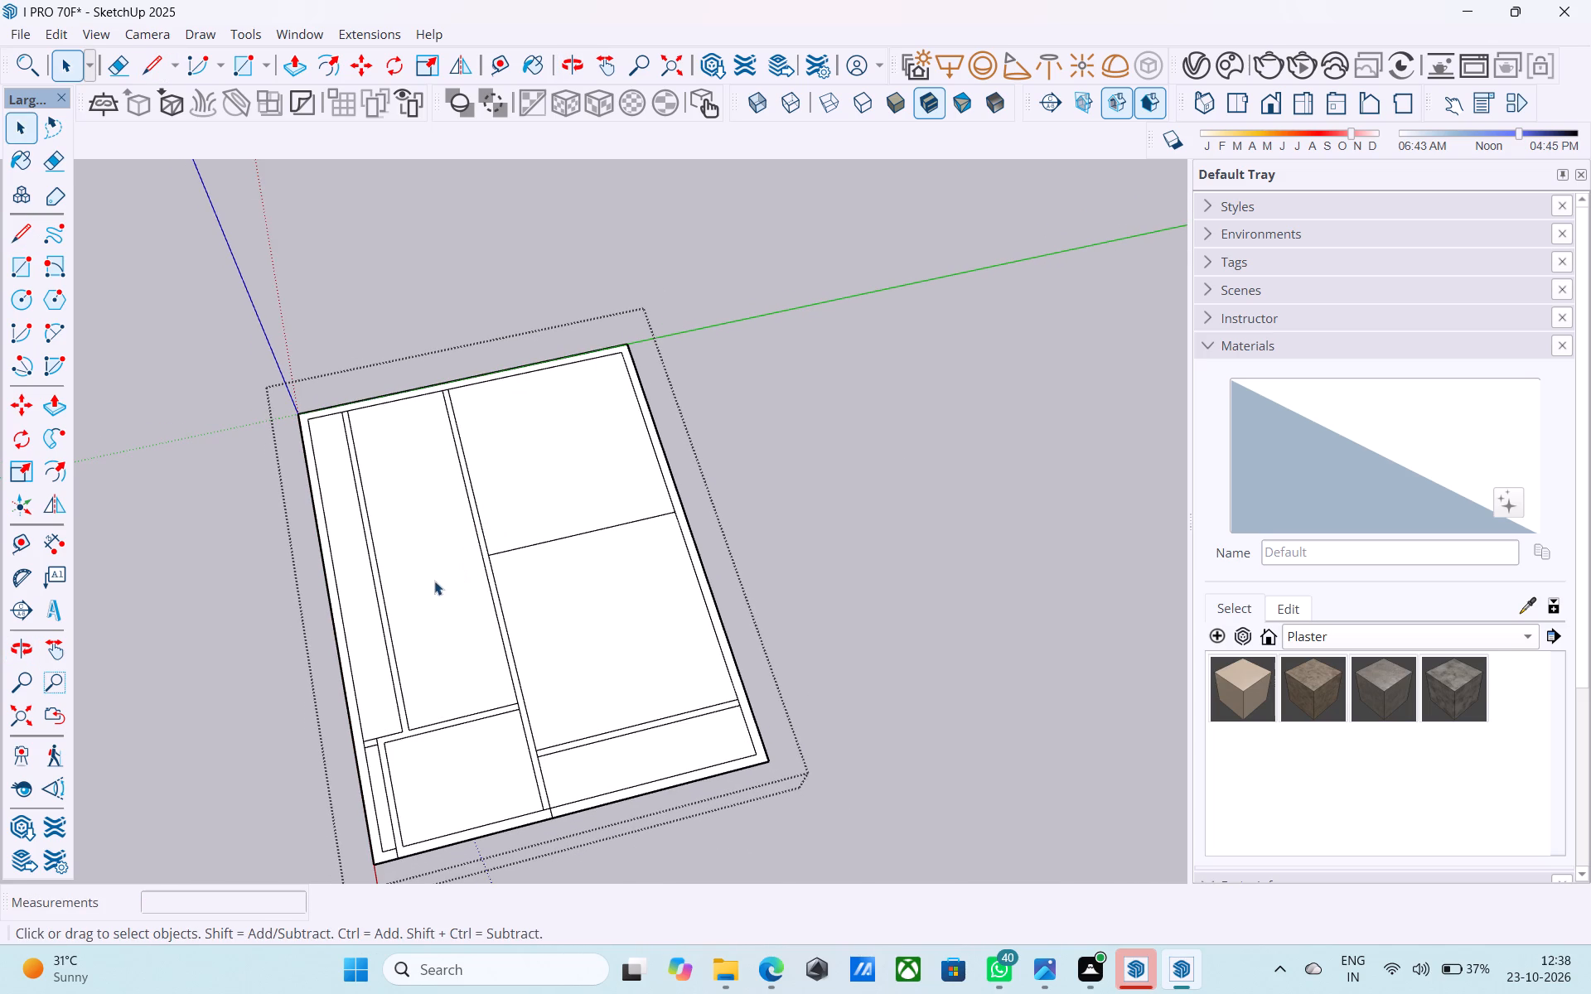
{"action": "left_click", "coordinate": [498, 554]}
{"action": "key", "text": "m"}
{"action": "scroll", "coordinate": [491, 559], "scroll_direction": "up", "scroll_amount": 3}
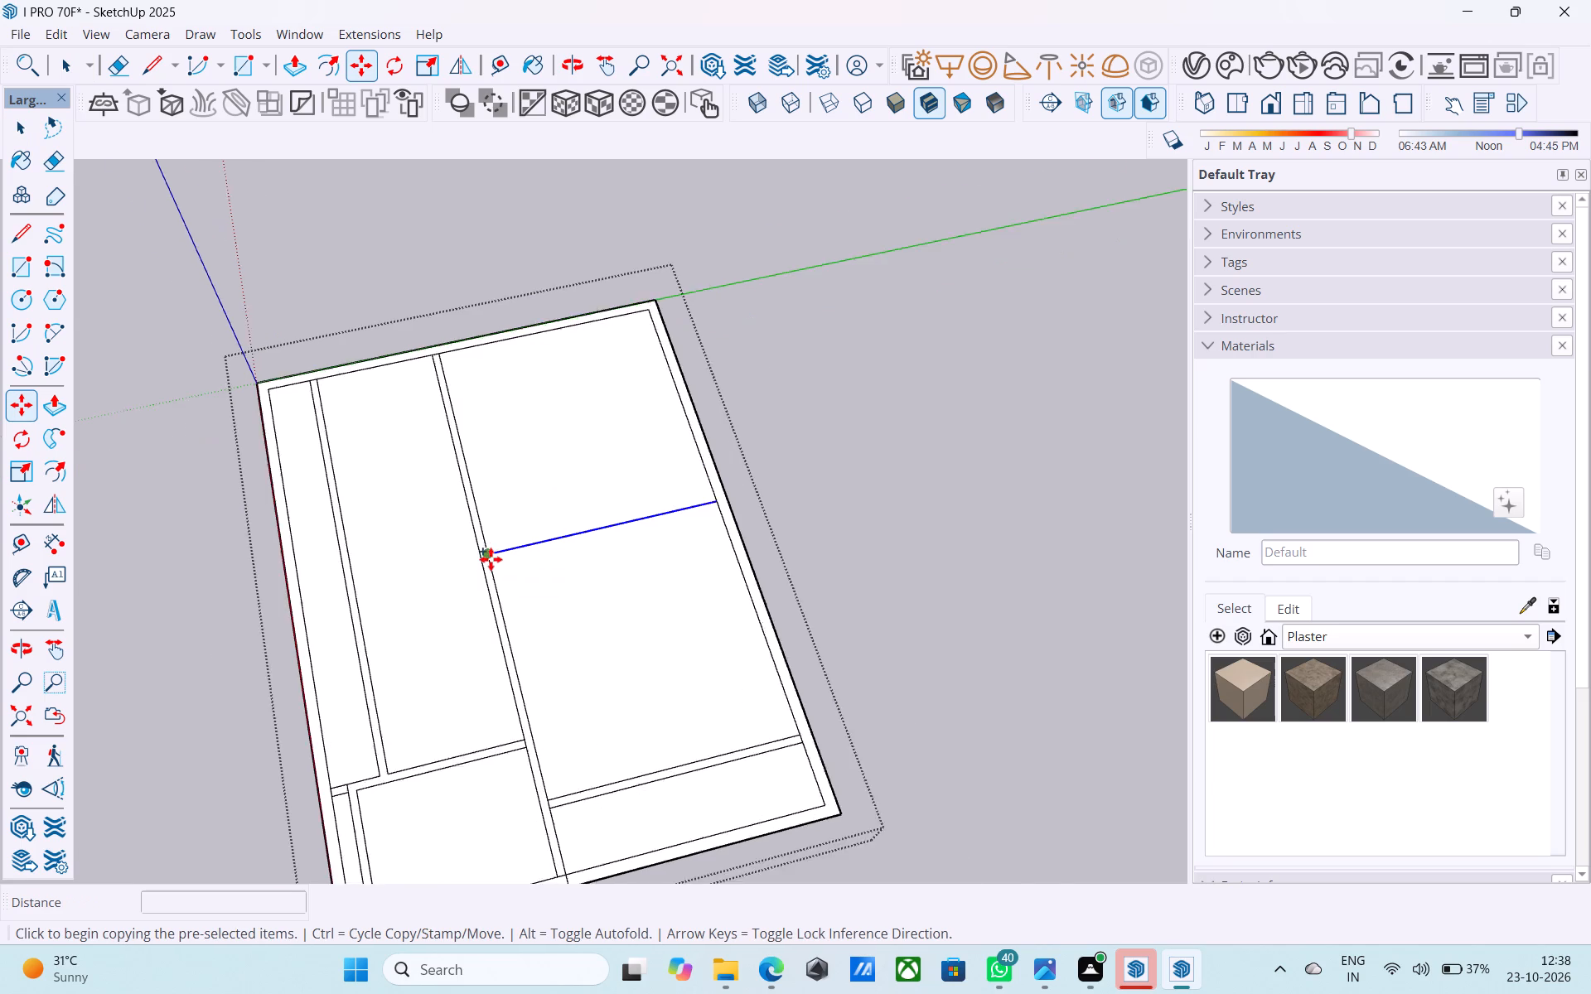
{"action": "scroll", "coordinate": [491, 559], "scroll_direction": "up", "scroll_amount": 3}
{"action": "left_click", "coordinate": [490, 556]}
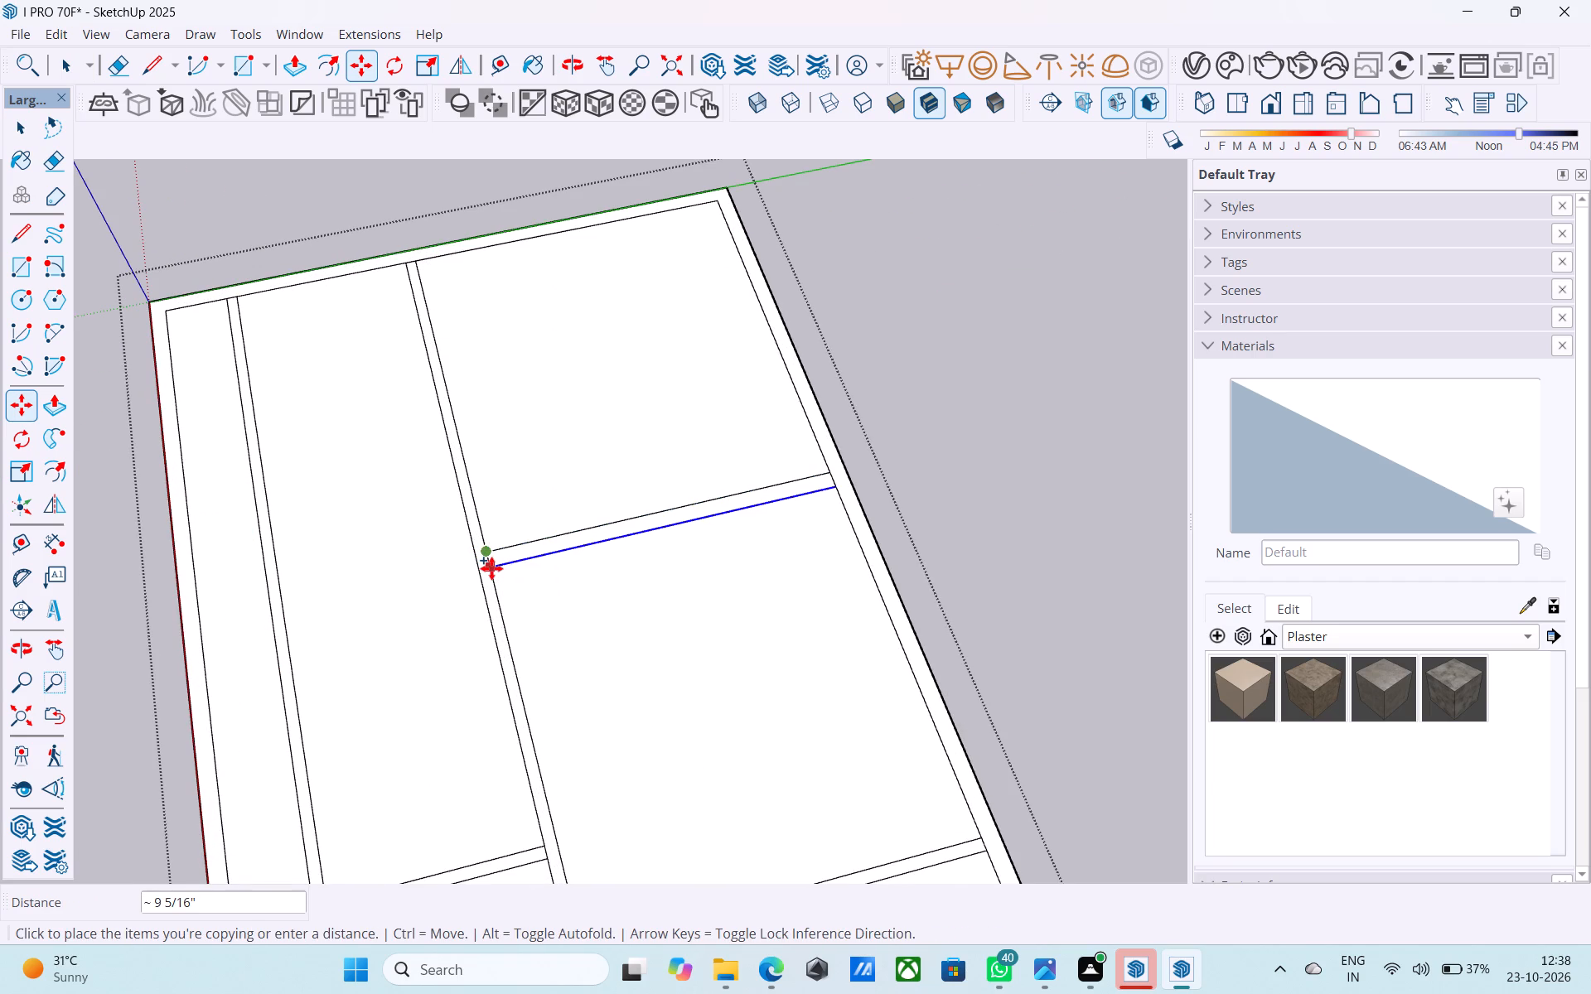
{"action": "key", "text": "6"}
{"action": "key", "text": "shift+quotedbl"}
{"action": "key", "text": "Return"}
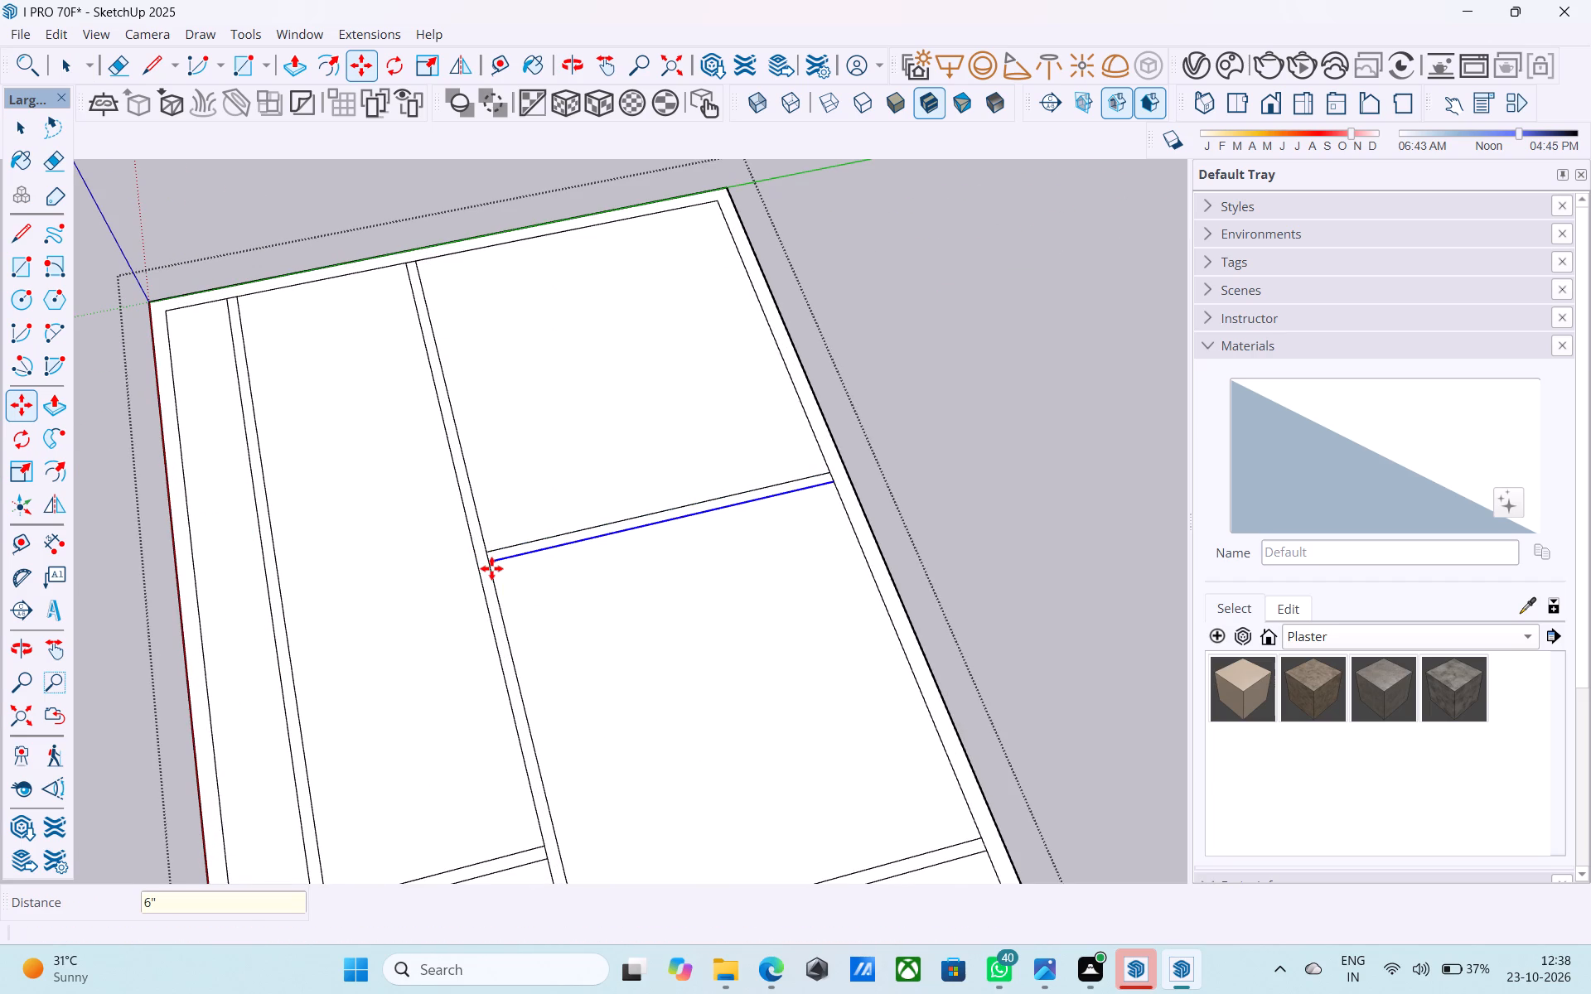
{"action": "key", "text": "space"}
Examine the new cross wall and the overall room layout from several angles.
{"action": "scroll", "coordinate": [547, 503], "scroll_direction": "down", "scroll_amount": 7}
{"action": "middle_click", "coordinate": [543, 508]}
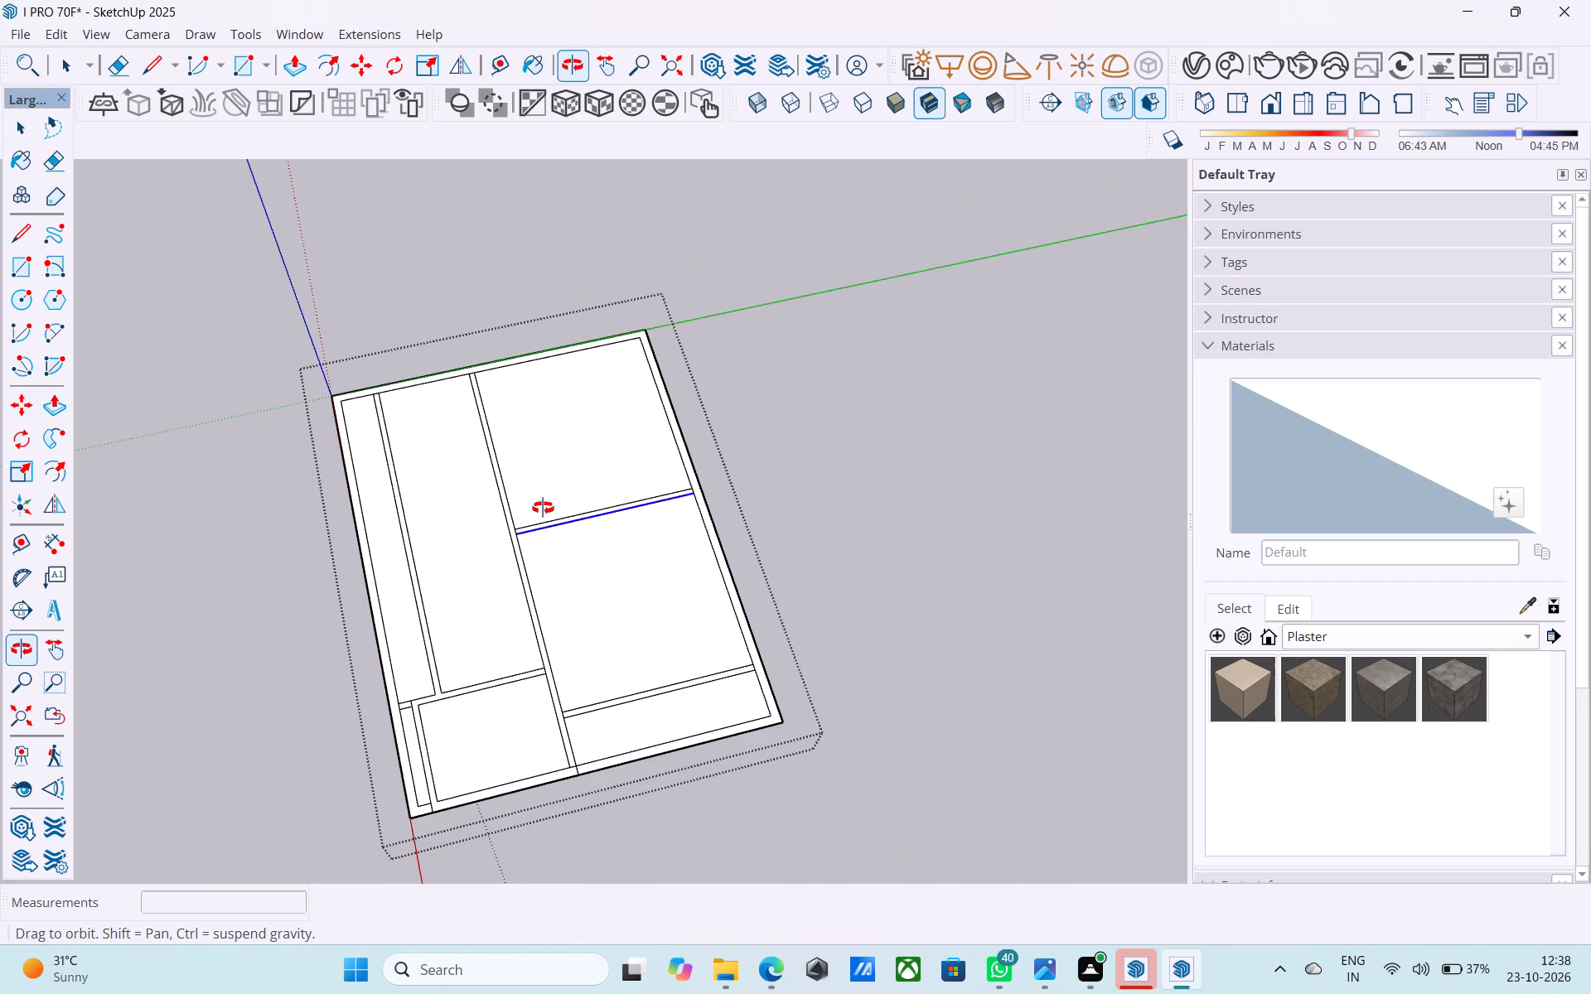
{"action": "middle_click_drag", "start_coordinate": [549, 507], "coordinate": [548, 502]}
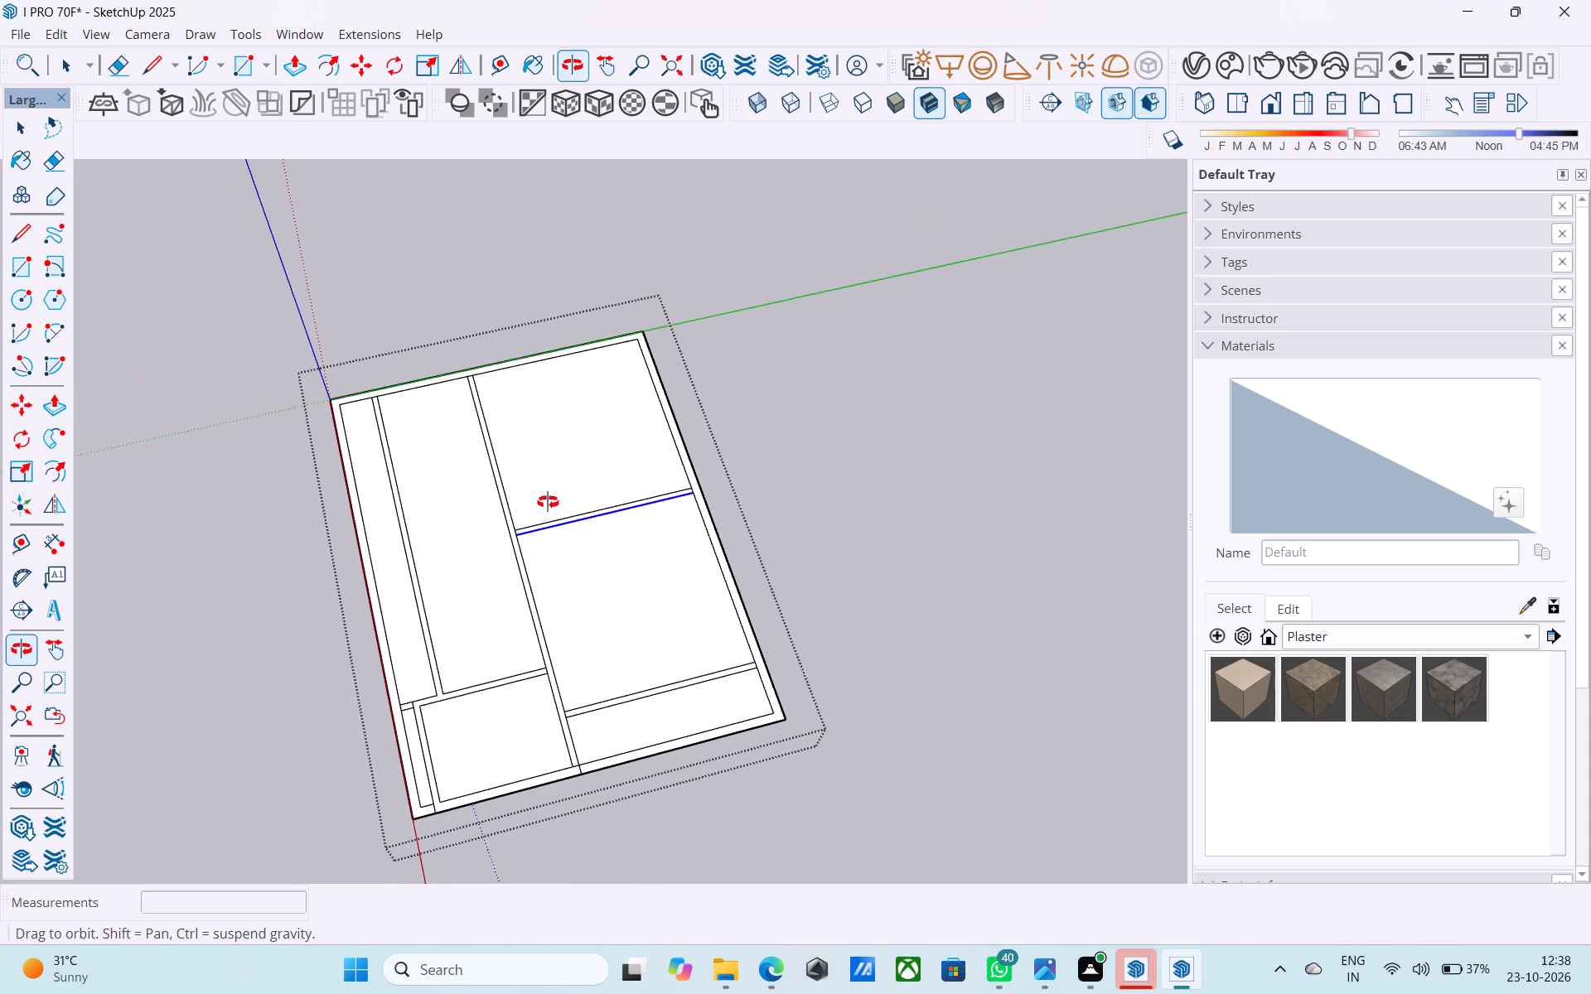
{"action": "middle_click_drag", "start_coordinate": [548, 502], "coordinate": [598, 482]}
{"action": "scroll", "coordinate": [585, 480], "scroll_direction": "down", "scroll_amount": 4}
{"action": "middle_click", "coordinate": [585, 480]}
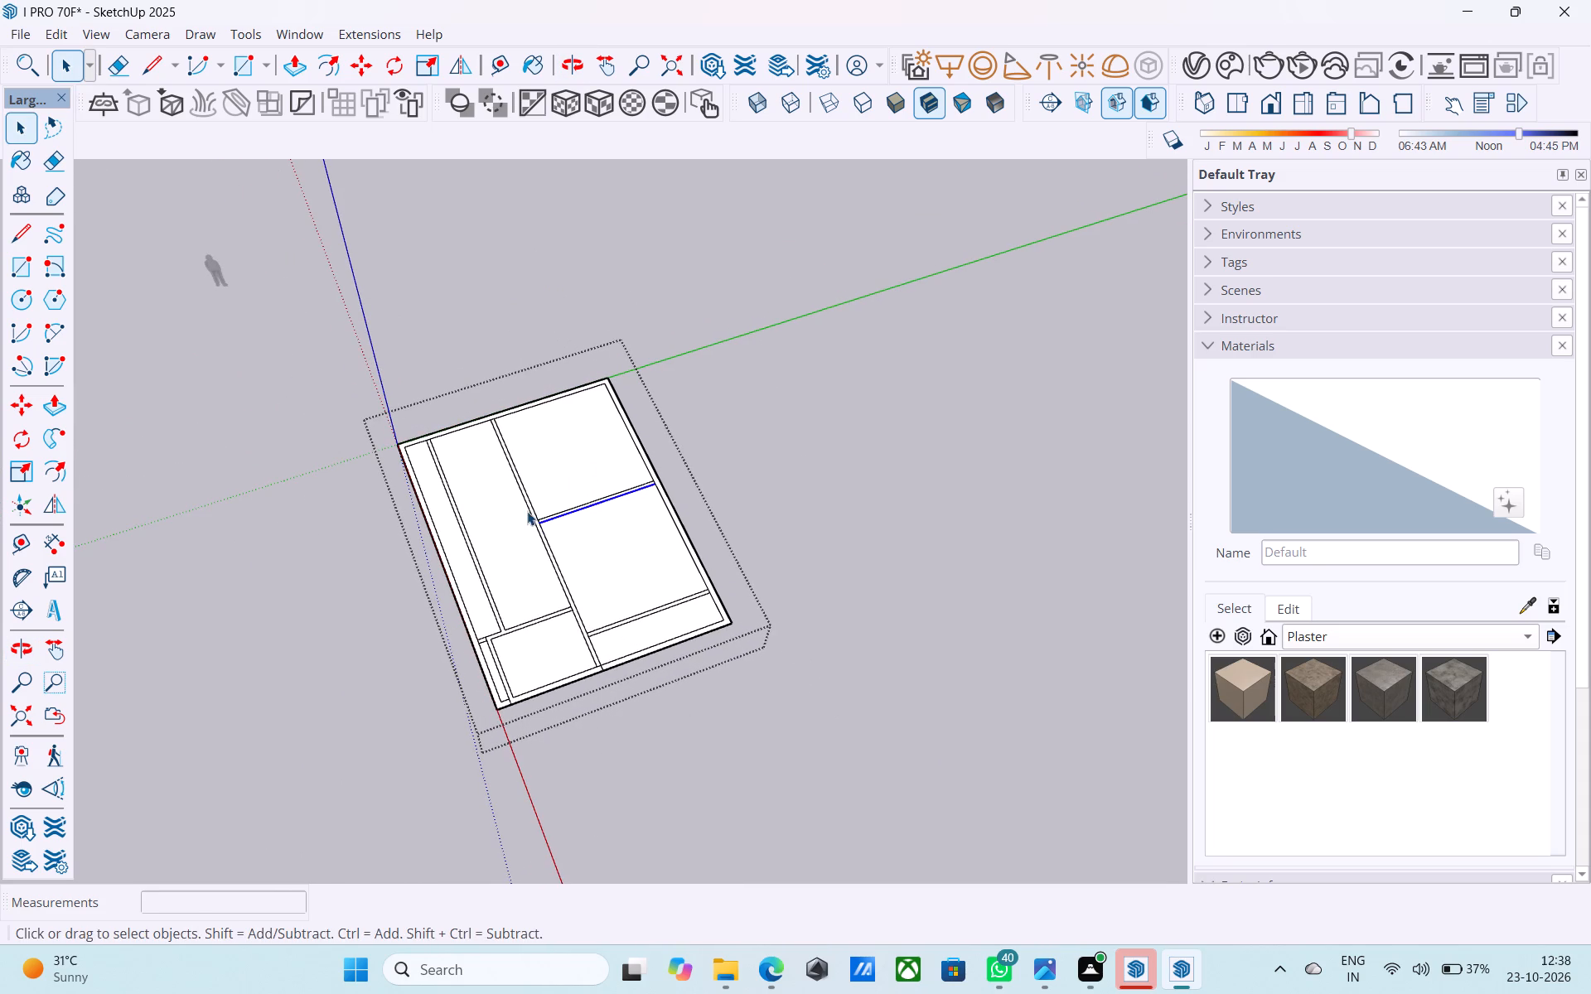
{"action": "middle_click_drag", "start_coordinate": [547, 481], "coordinate": [556, 473]}
{"action": "scroll", "coordinate": [492, 510], "scroll_direction": "up", "scroll_amount": 6}
{"action": "middle_click_drag", "start_coordinate": [486, 534], "coordinate": [434, 494]}
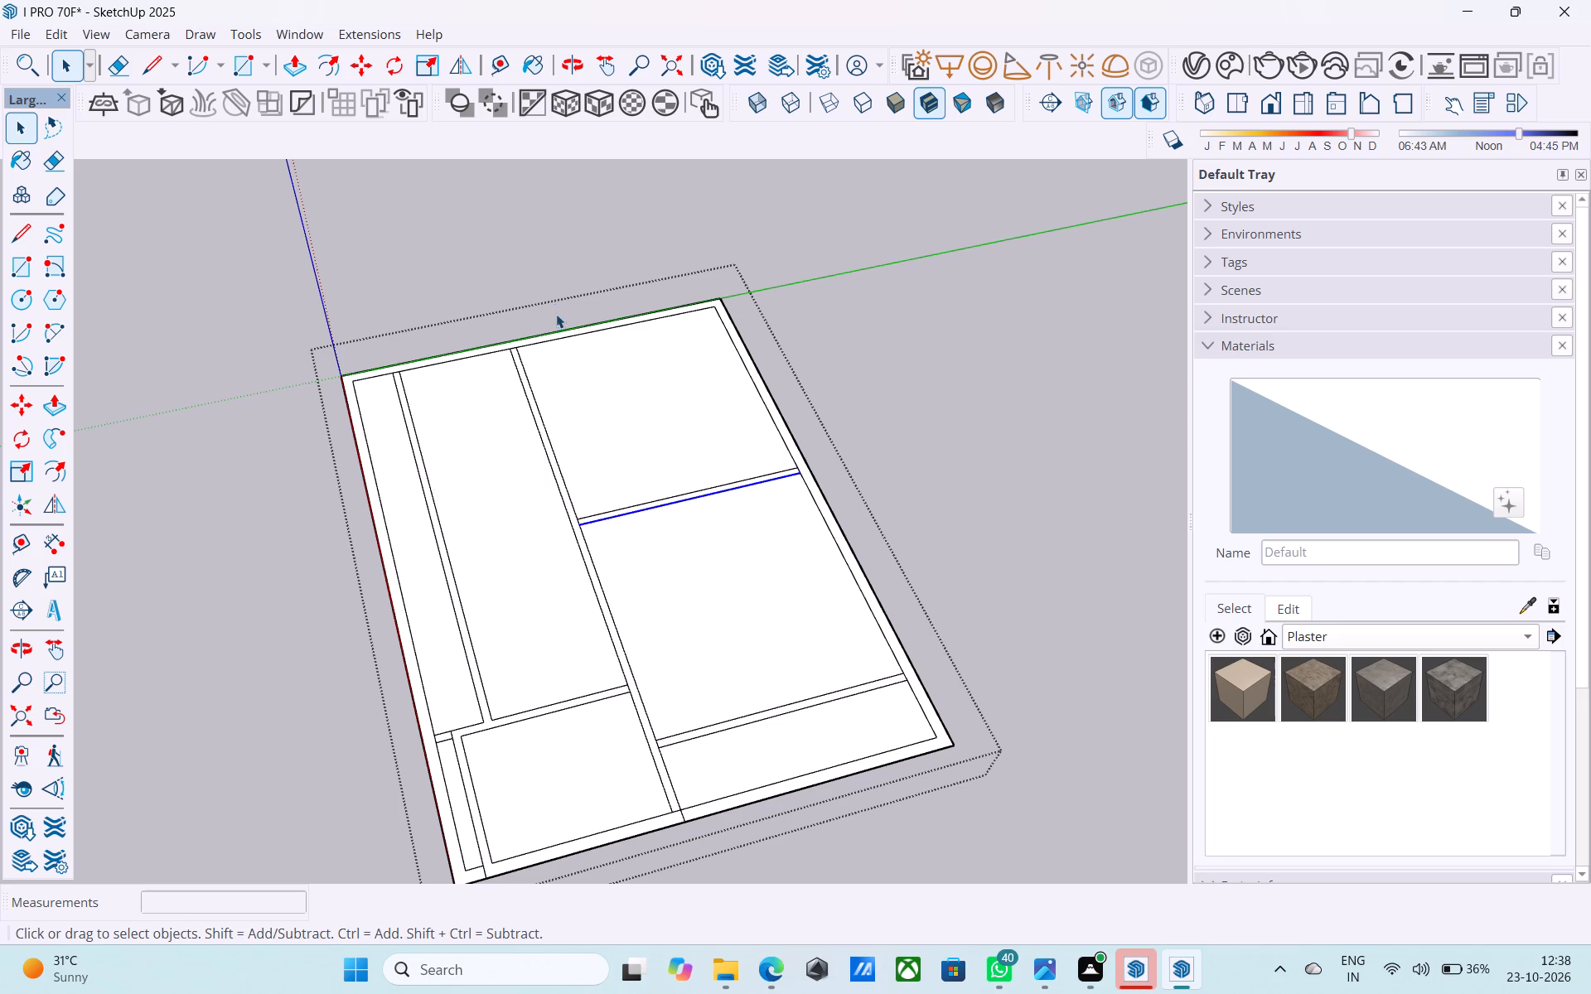
{"action": "scroll", "coordinate": [560, 342], "scroll_direction": "down", "scroll_amount": 6}
{"action": "middle_click_drag", "start_coordinate": [591, 337], "coordinate": [563, 272]}
{"action": "scroll", "coordinate": [575, 393], "scroll_direction": "up", "scroll_amount": 7}
{"action": "middle_click_drag", "start_coordinate": [566, 413], "coordinate": [468, 362]}
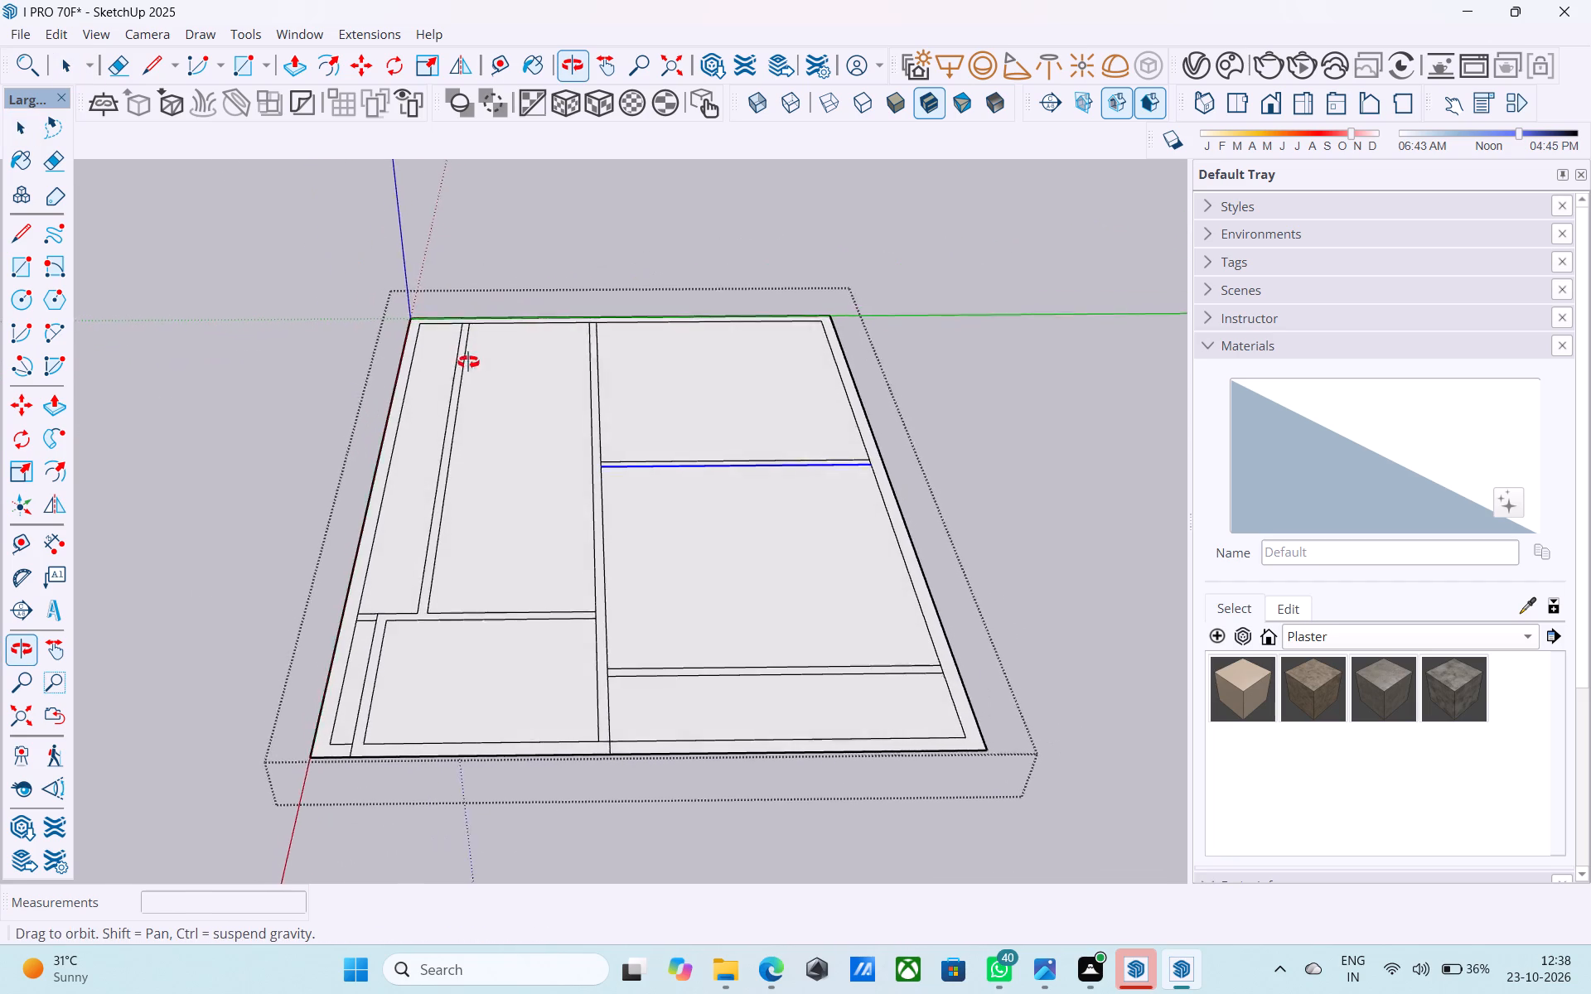
{"action": "middle_click_drag", "start_coordinate": [468, 362], "coordinate": [493, 374]}
{"action": "scroll", "coordinate": [493, 372], "scroll_direction": "down", "scroll_amount": 3}
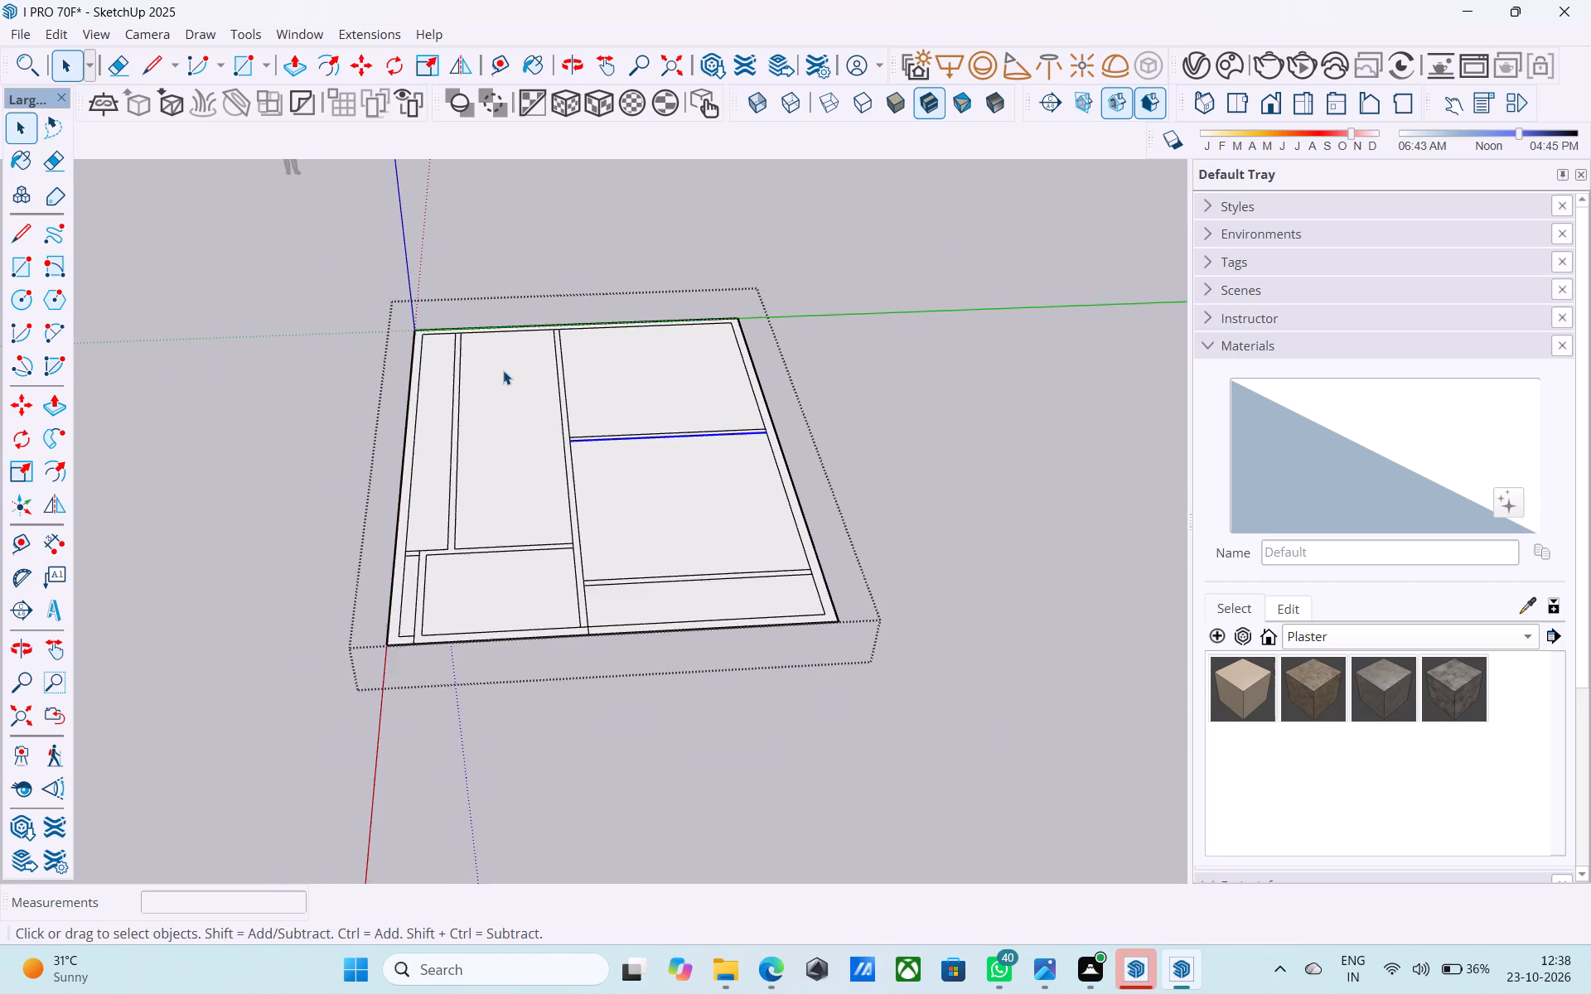
{"action": "scroll", "coordinate": [503, 370], "scroll_direction": "down", "scroll_amount": 2}
{"action": "middle_click_drag", "start_coordinate": [513, 383], "coordinate": [597, 613]}
{"action": "scroll", "coordinate": [708, 685], "scroll_direction": "up", "scroll_amount": 7}
{"action": "scroll", "coordinate": [767, 577], "scroll_direction": "up", "scroll_amount": 6}
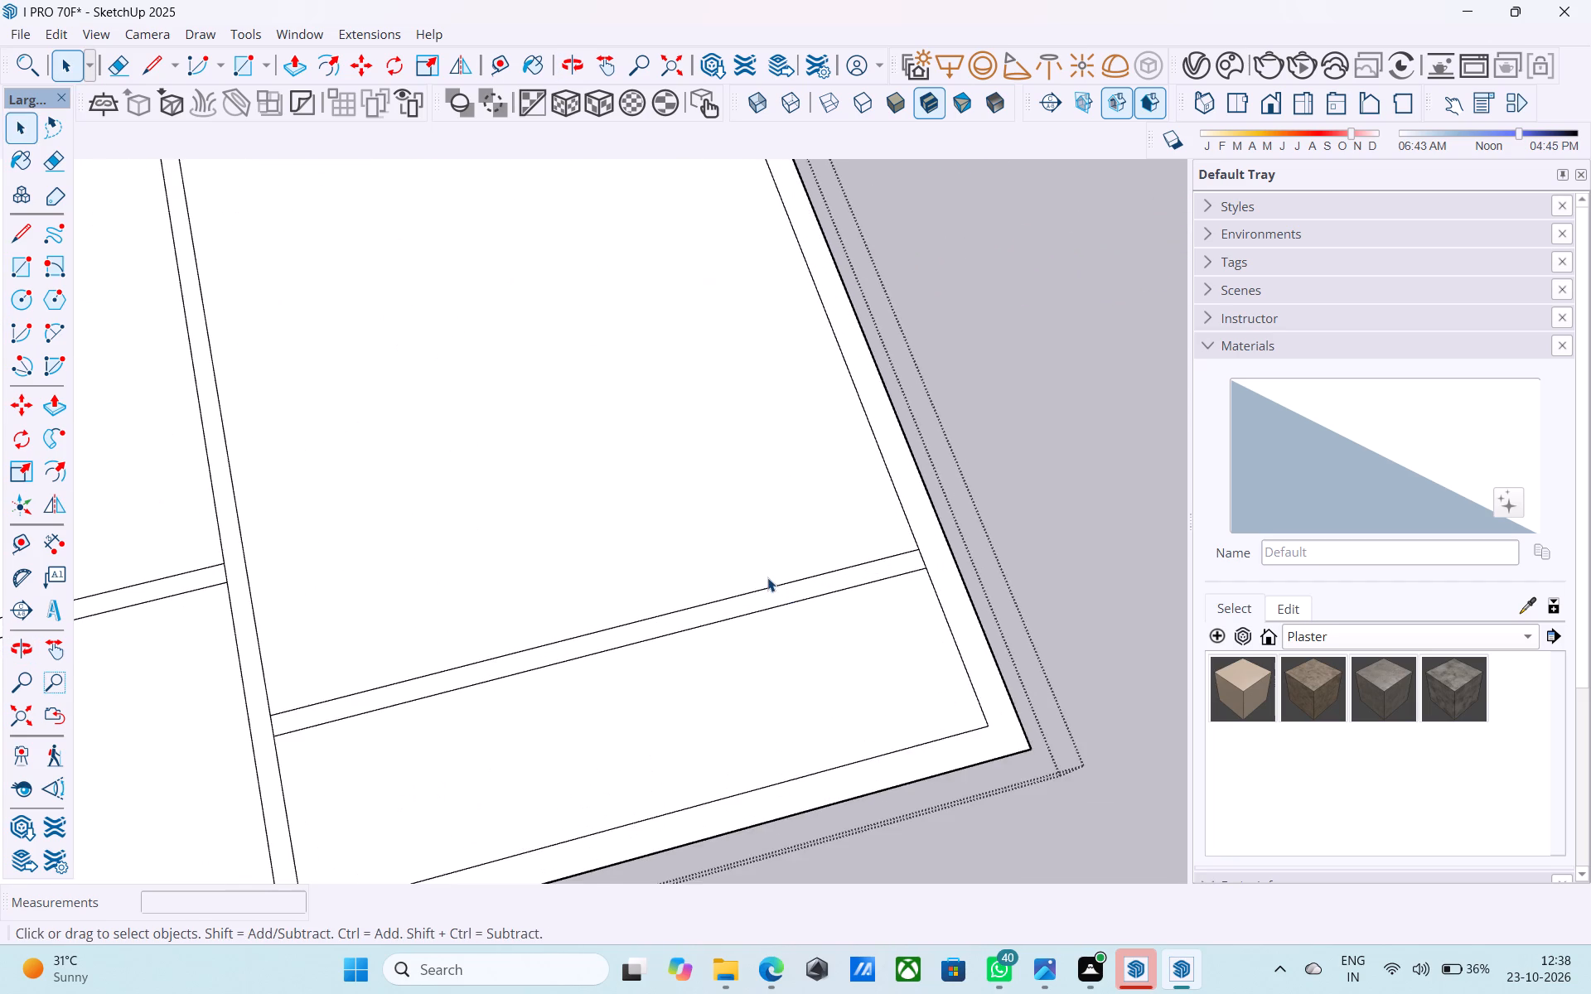
{"action": "scroll", "coordinate": [767, 577], "scroll_direction": "down", "scroll_amount": 6}
{"action": "middle_click_drag", "start_coordinate": [768, 577], "coordinate": [842, 541]}
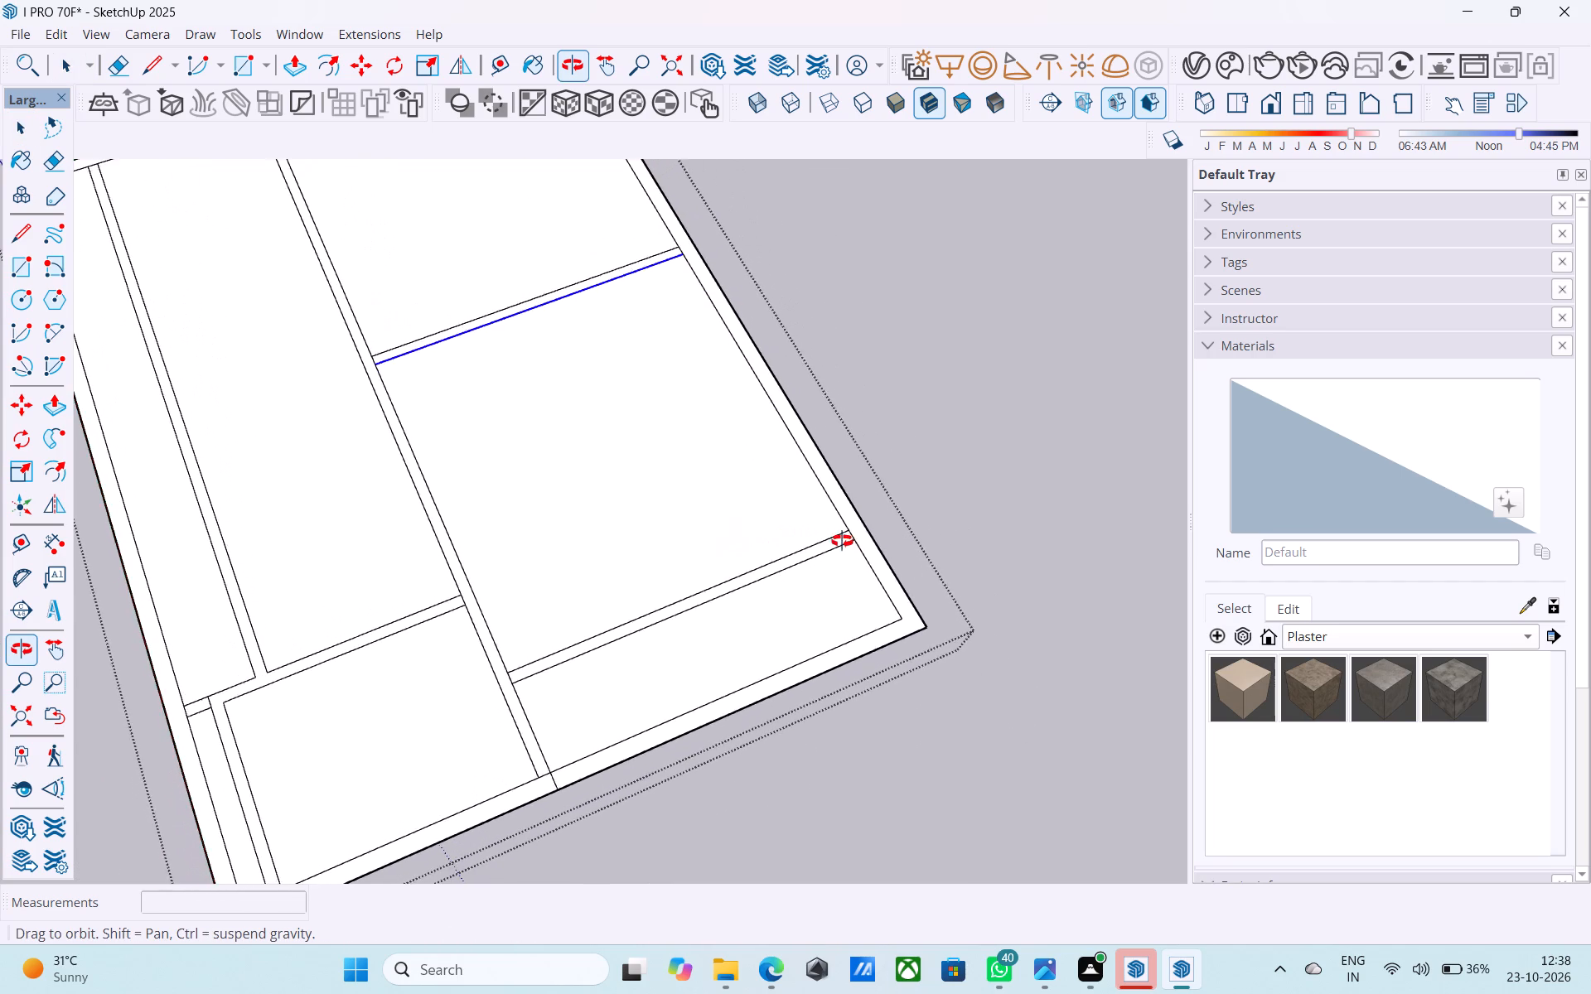
{"action": "middle_click_drag", "start_coordinate": [842, 541], "coordinate": [839, 538]}
{"action": "middle_click_drag", "start_coordinate": [836, 537], "coordinate": [1032, 364]}
{"action": "middle_click_drag", "start_coordinate": [735, 601], "coordinate": [683, 606]}
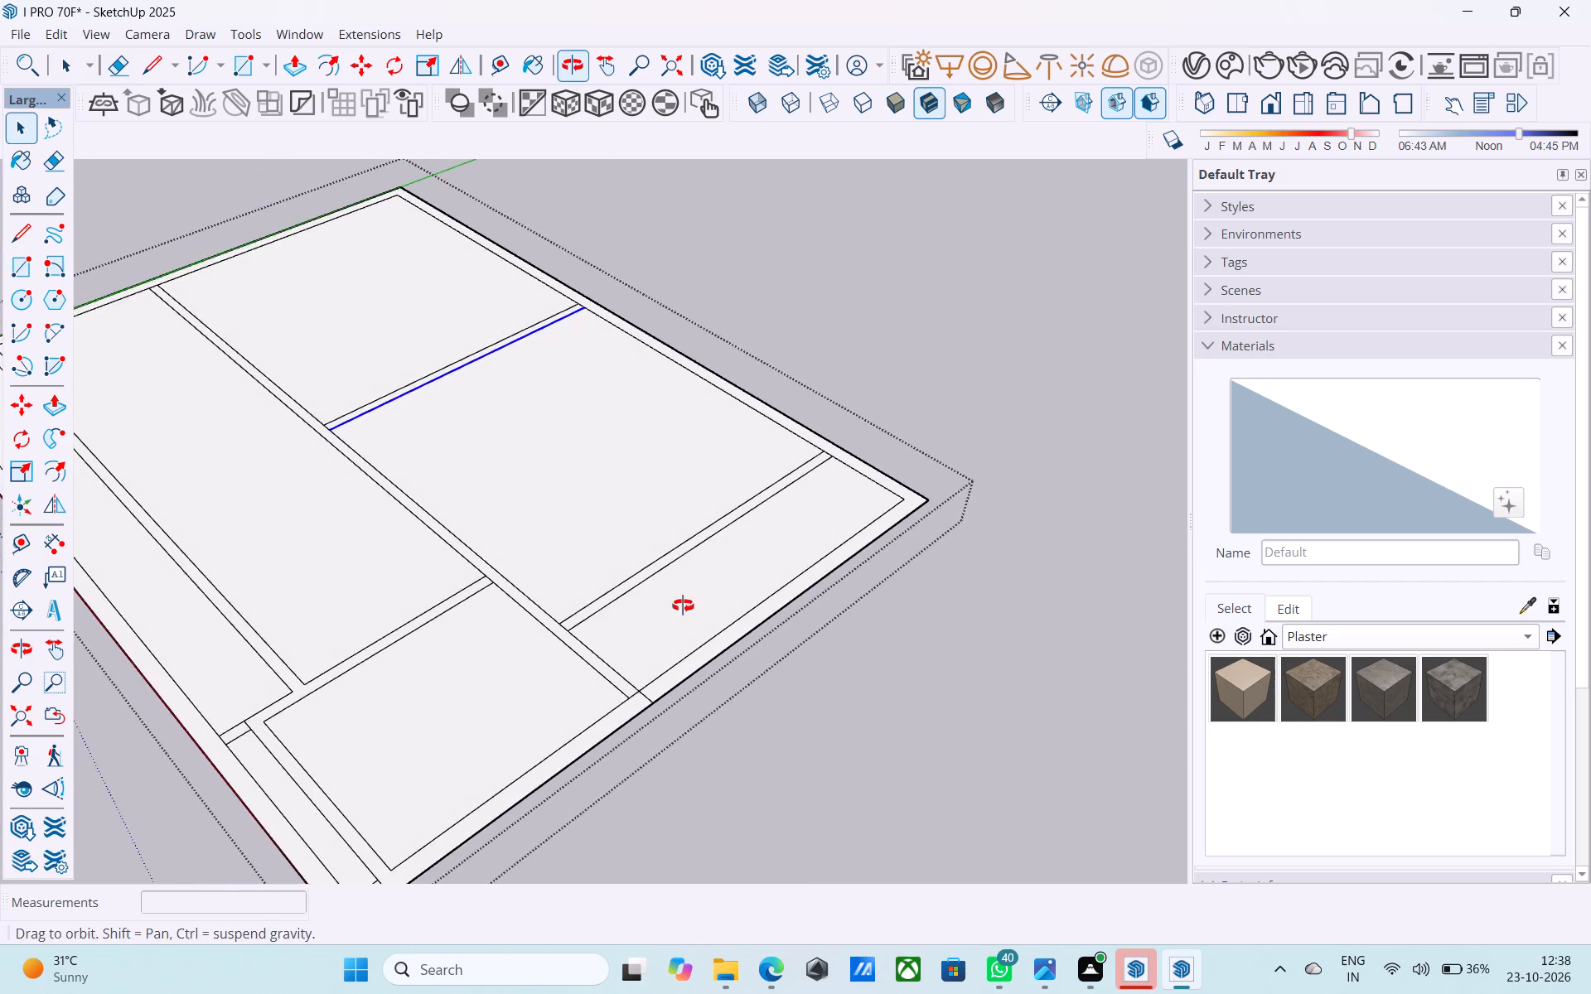
{"action": "middle_click_drag", "start_coordinate": [683, 606], "coordinate": [674, 611]}
Erase the far outer wall's inner edge segment at the long partition's end and the partition's face segment between the farthest cross wall's lines.
{"action": "scroll", "coordinate": [598, 641], "scroll_direction": "up", "scroll_amount": 4}
{"action": "scroll", "coordinate": [591, 642], "scroll_direction": "down", "scroll_amount": 6}
{"action": "middle_click_drag", "start_coordinate": [594, 697], "coordinate": [575, 730]}
{"action": "scroll", "coordinate": [584, 738], "scroll_direction": "up", "scroll_amount": 7}
{"action": "key", "text": "e"}
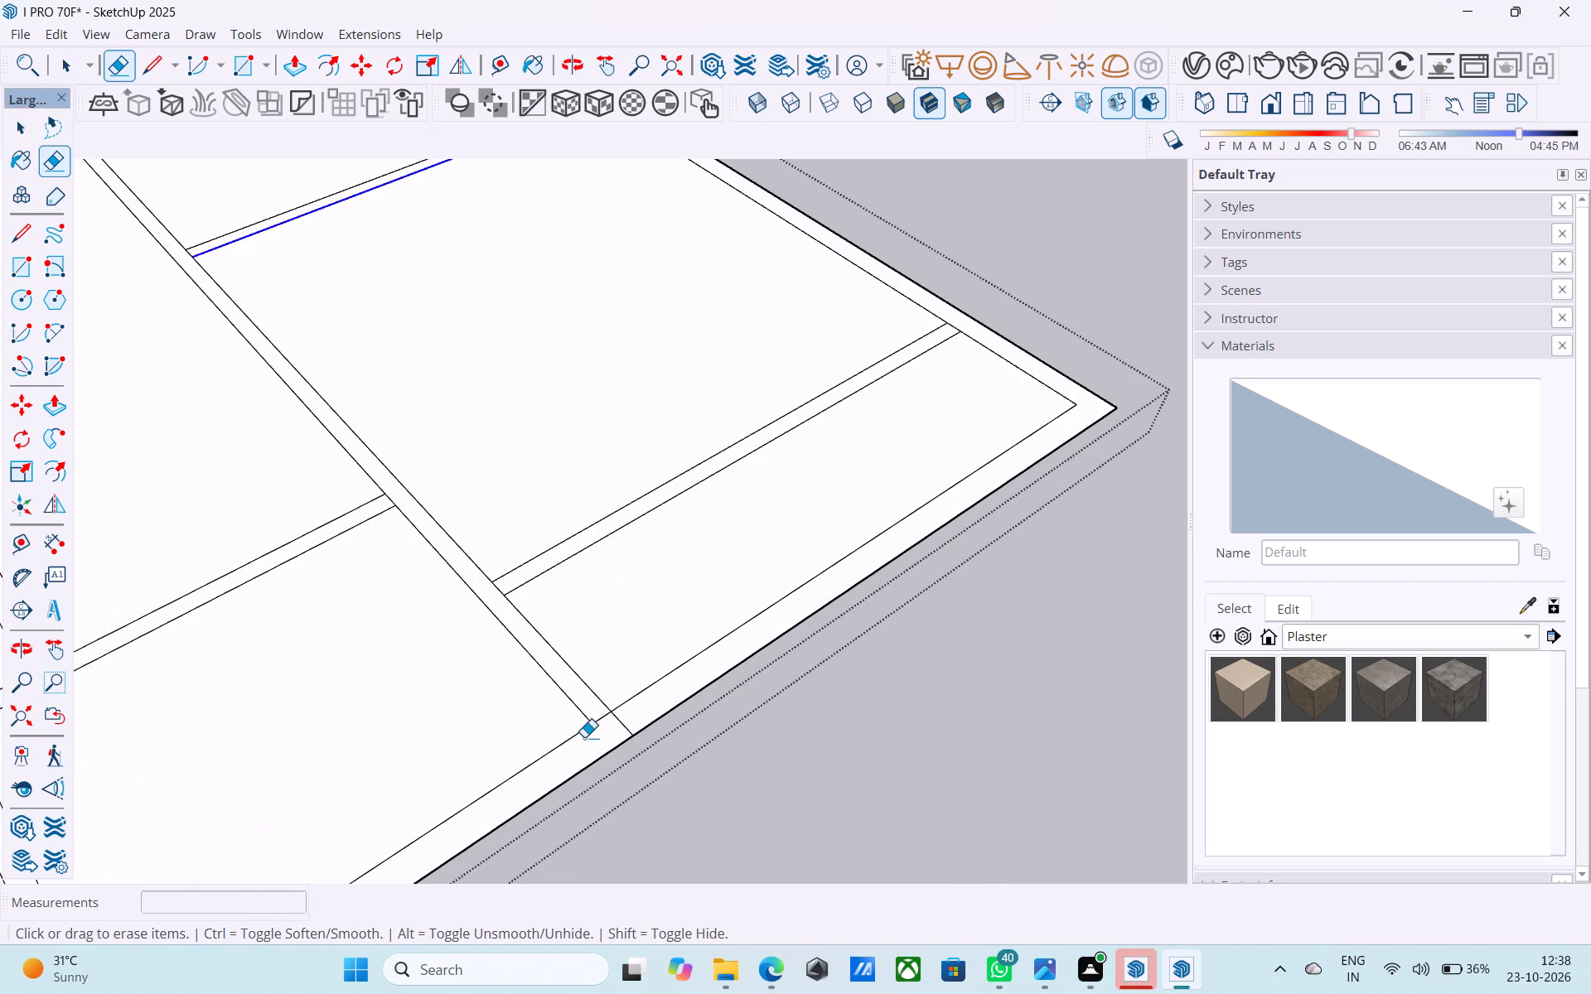
{"action": "left_click", "coordinate": [595, 718]}
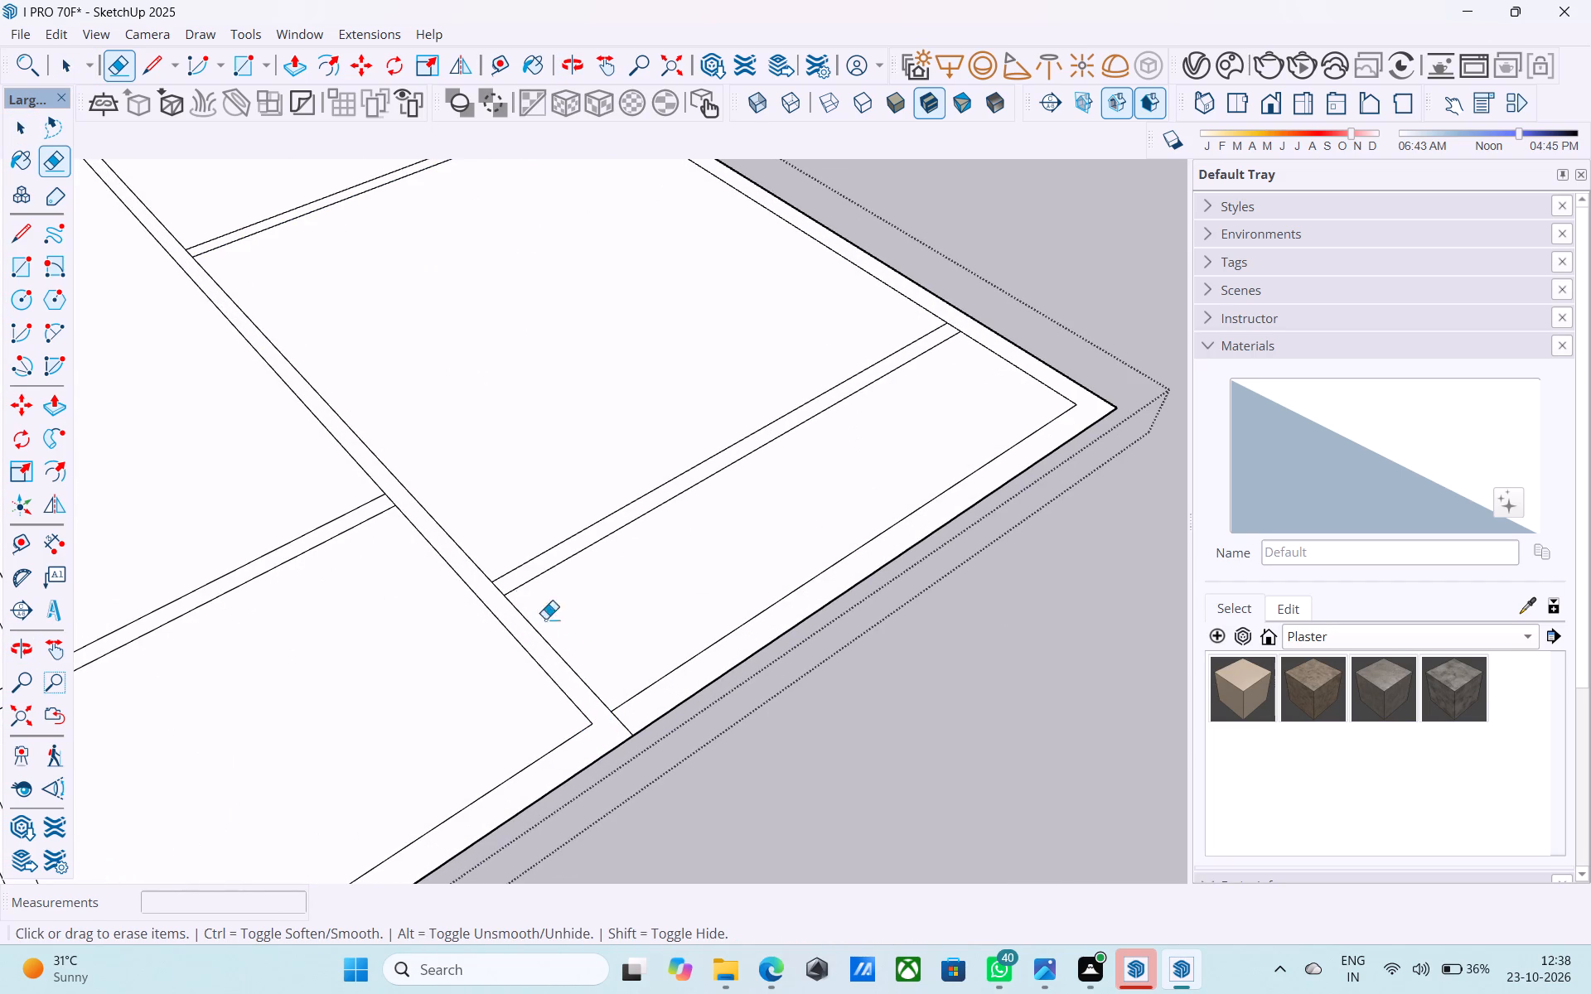
{"action": "left_click", "coordinate": [502, 584]}
{"action": "scroll", "coordinate": [706, 607], "scroll_direction": "down", "scroll_amount": 5}
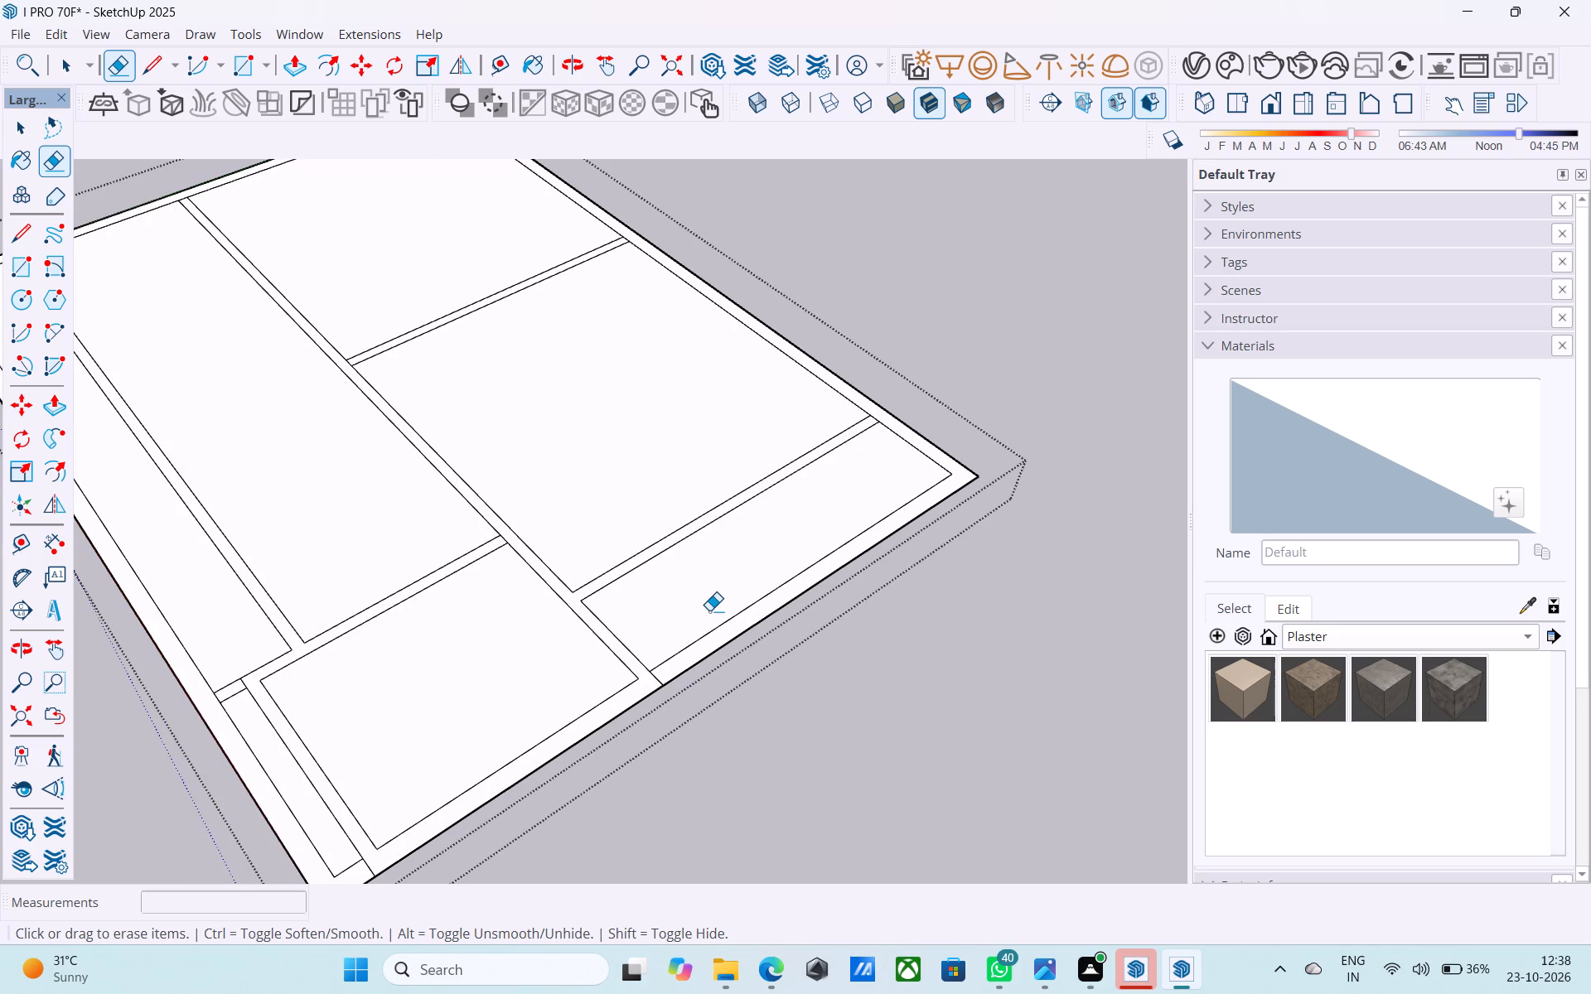
{"action": "middle_click_drag", "start_coordinate": [709, 610], "coordinate": [561, 653]}
{"action": "scroll", "coordinate": [583, 617], "scroll_direction": "down", "scroll_amount": 4}
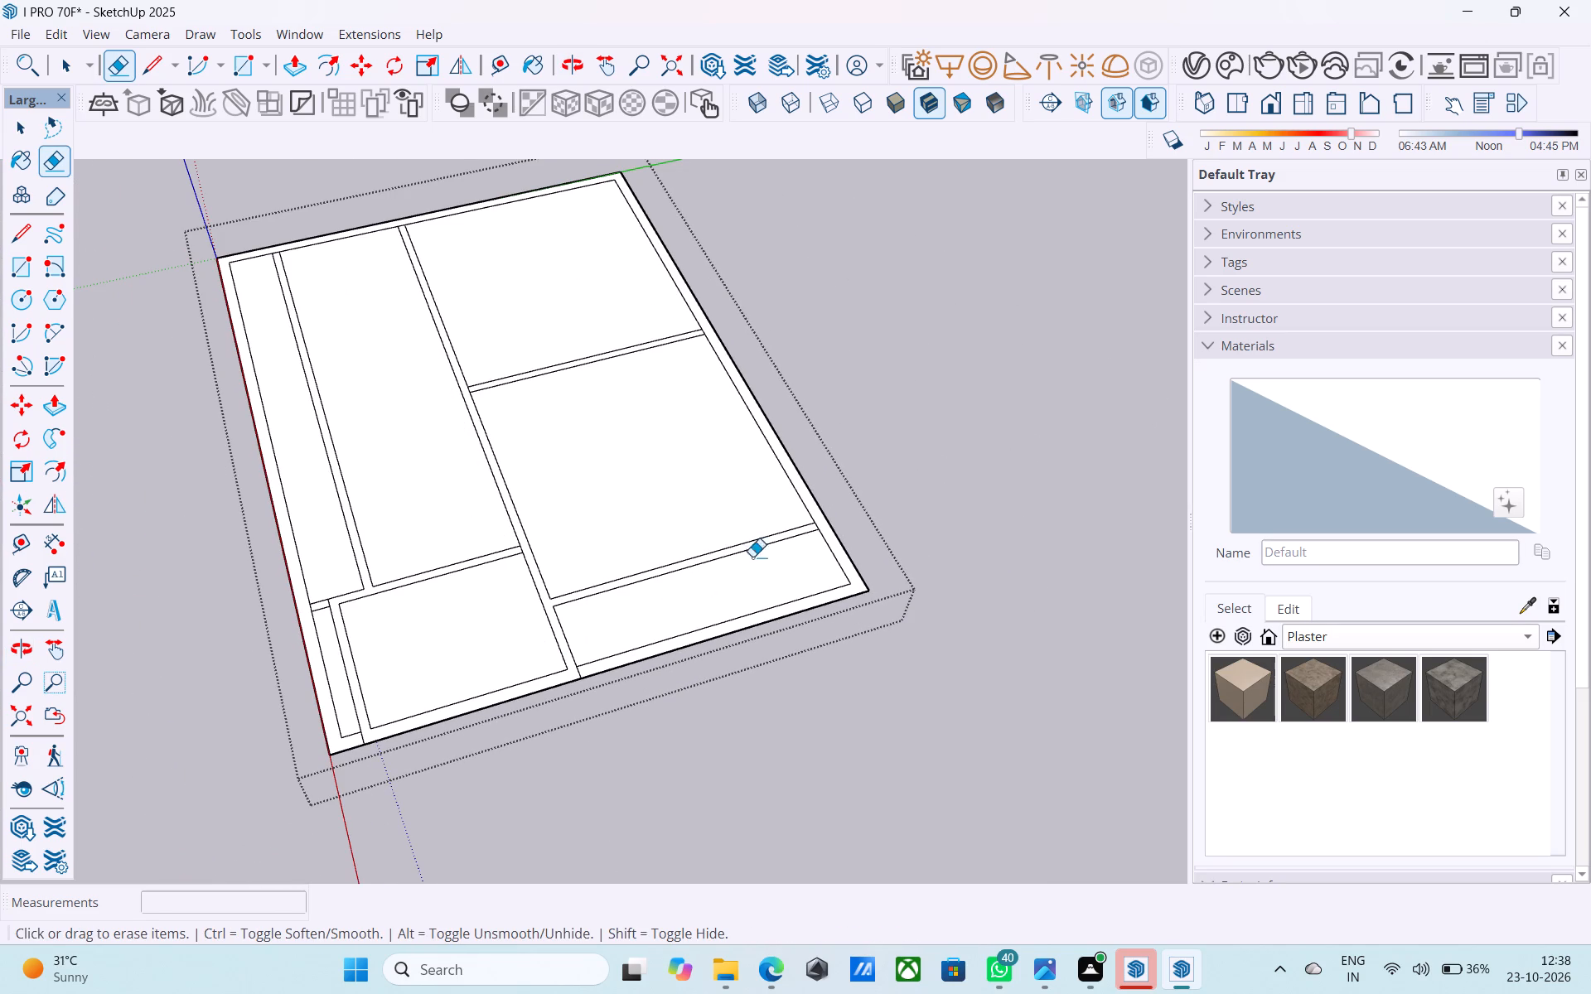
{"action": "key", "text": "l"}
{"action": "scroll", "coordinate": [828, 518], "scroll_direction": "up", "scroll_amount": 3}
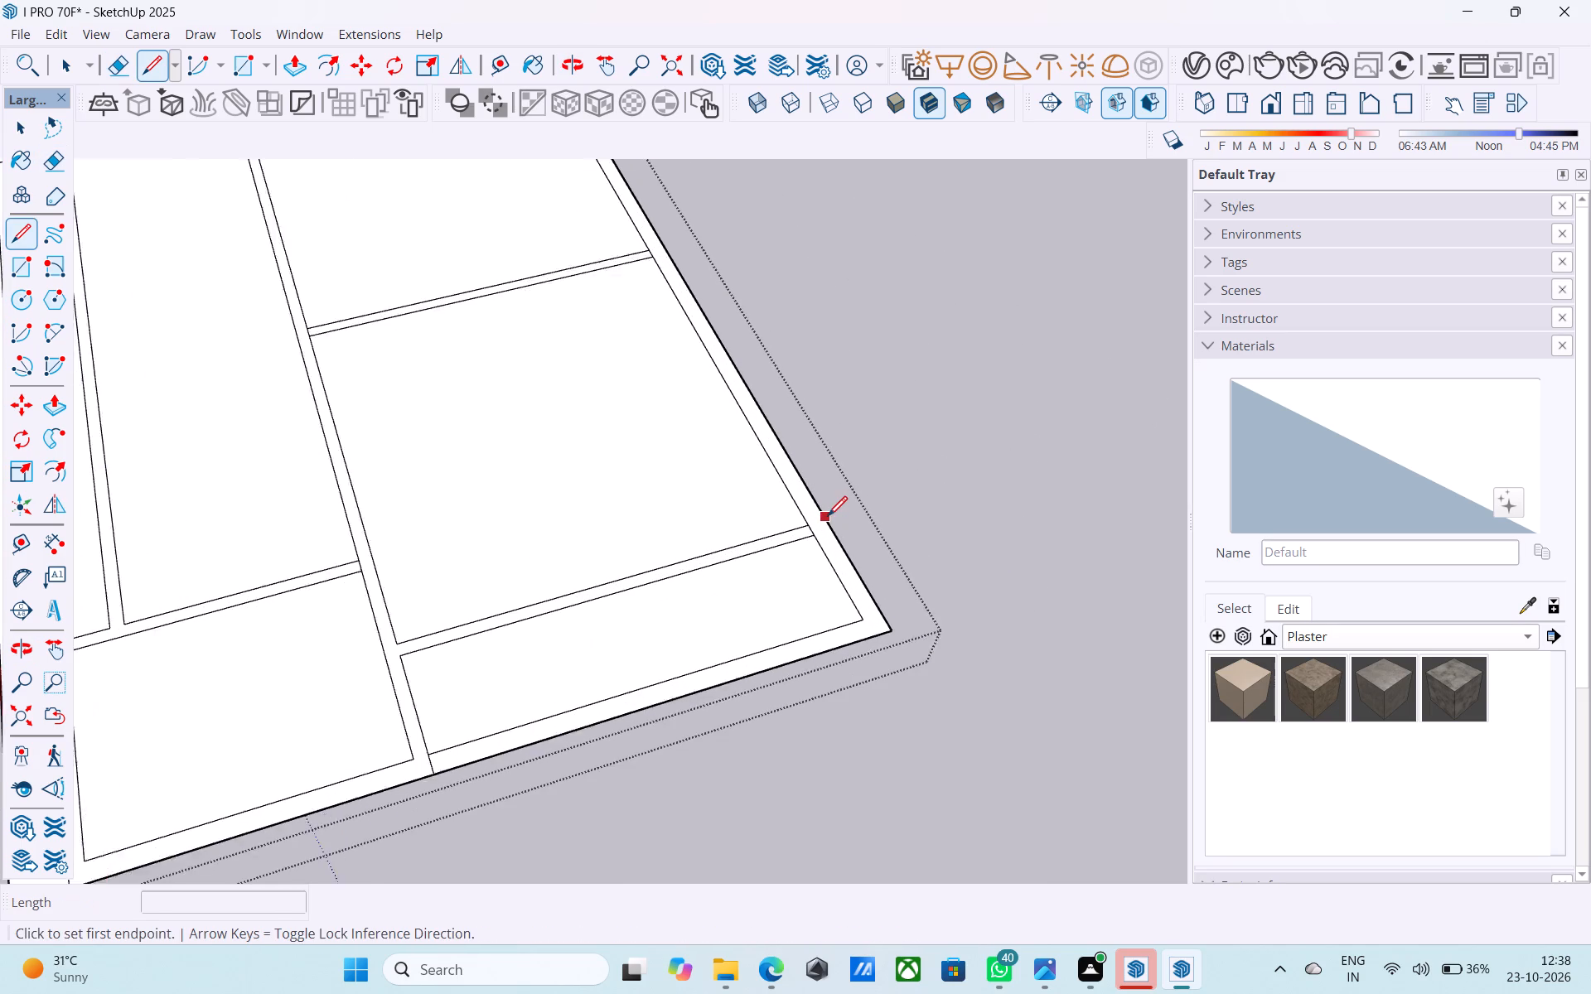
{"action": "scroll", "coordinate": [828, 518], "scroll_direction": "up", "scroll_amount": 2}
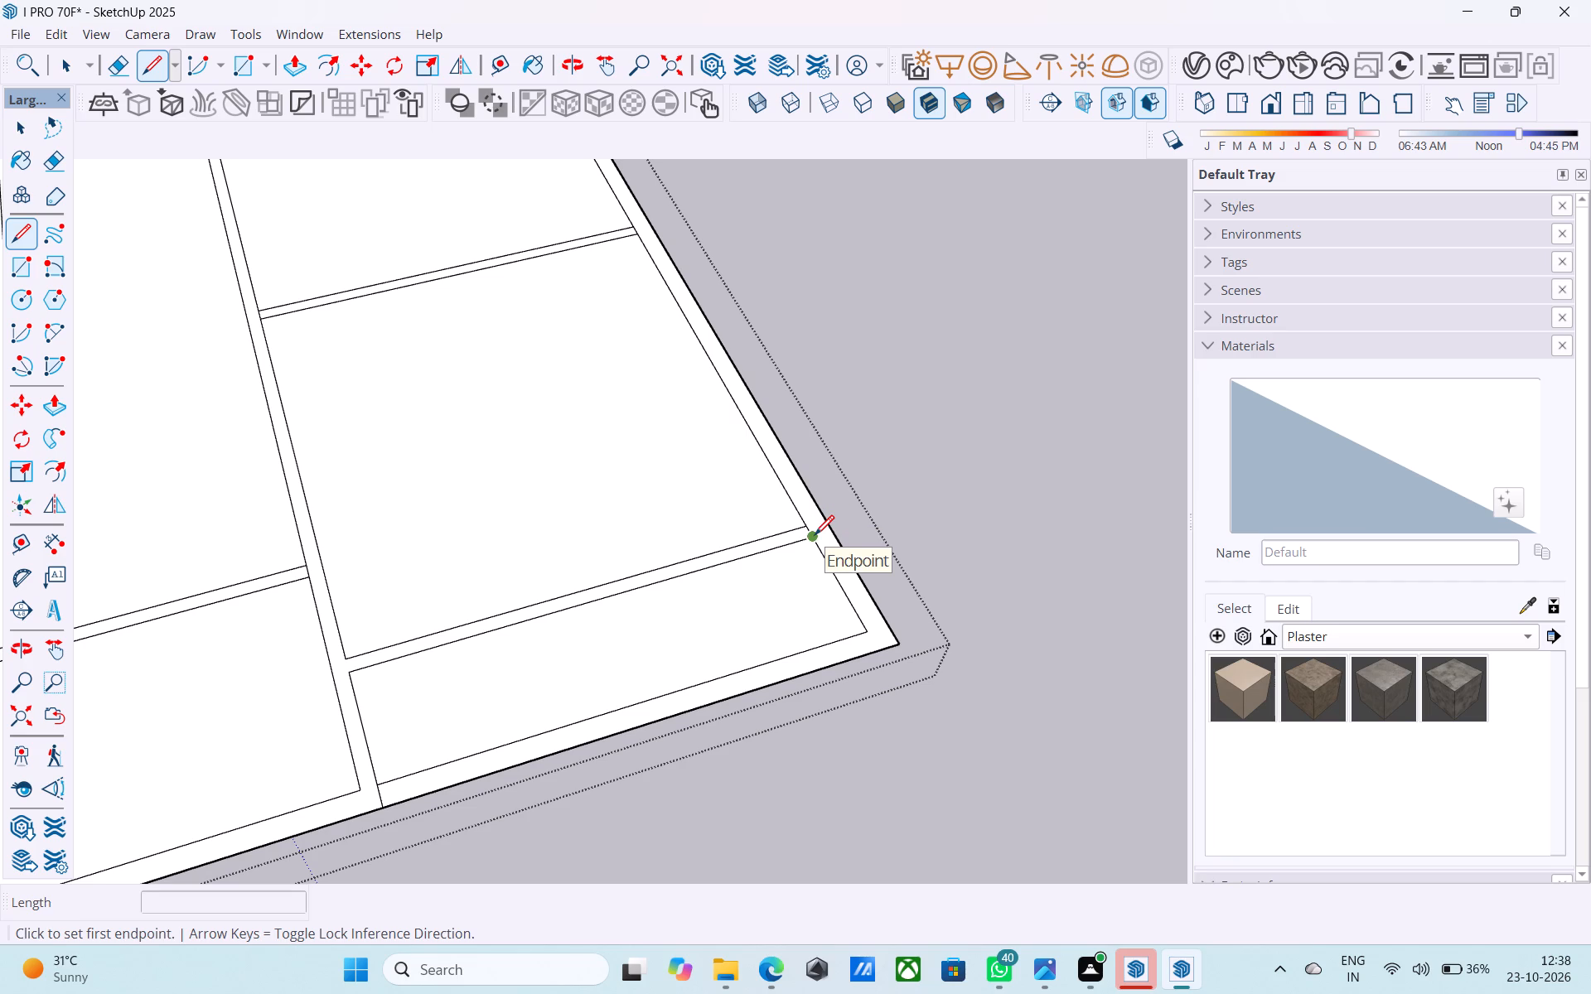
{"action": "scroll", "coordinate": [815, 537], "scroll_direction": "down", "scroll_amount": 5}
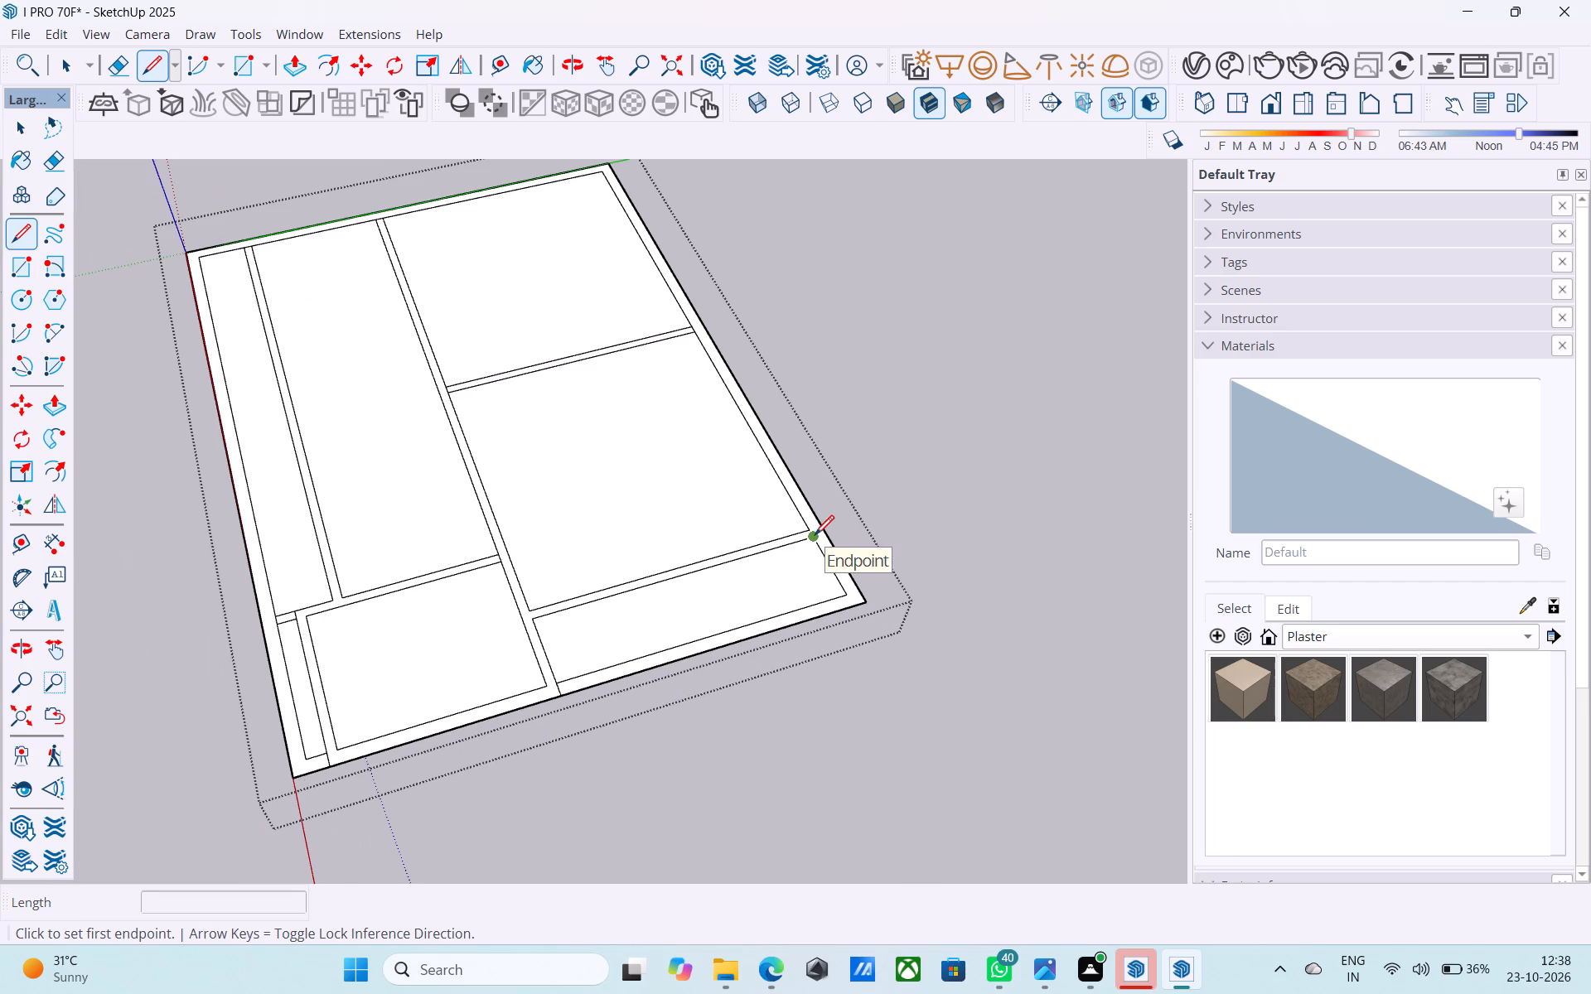
Erase both lines of the wider side's cross wall nearest the far outer wall, merging the two rooms it separates.
{"action": "key", "text": "e"}
{"action": "left_click_drag", "start_coordinate": [660, 591], "coordinate": [634, 561]}
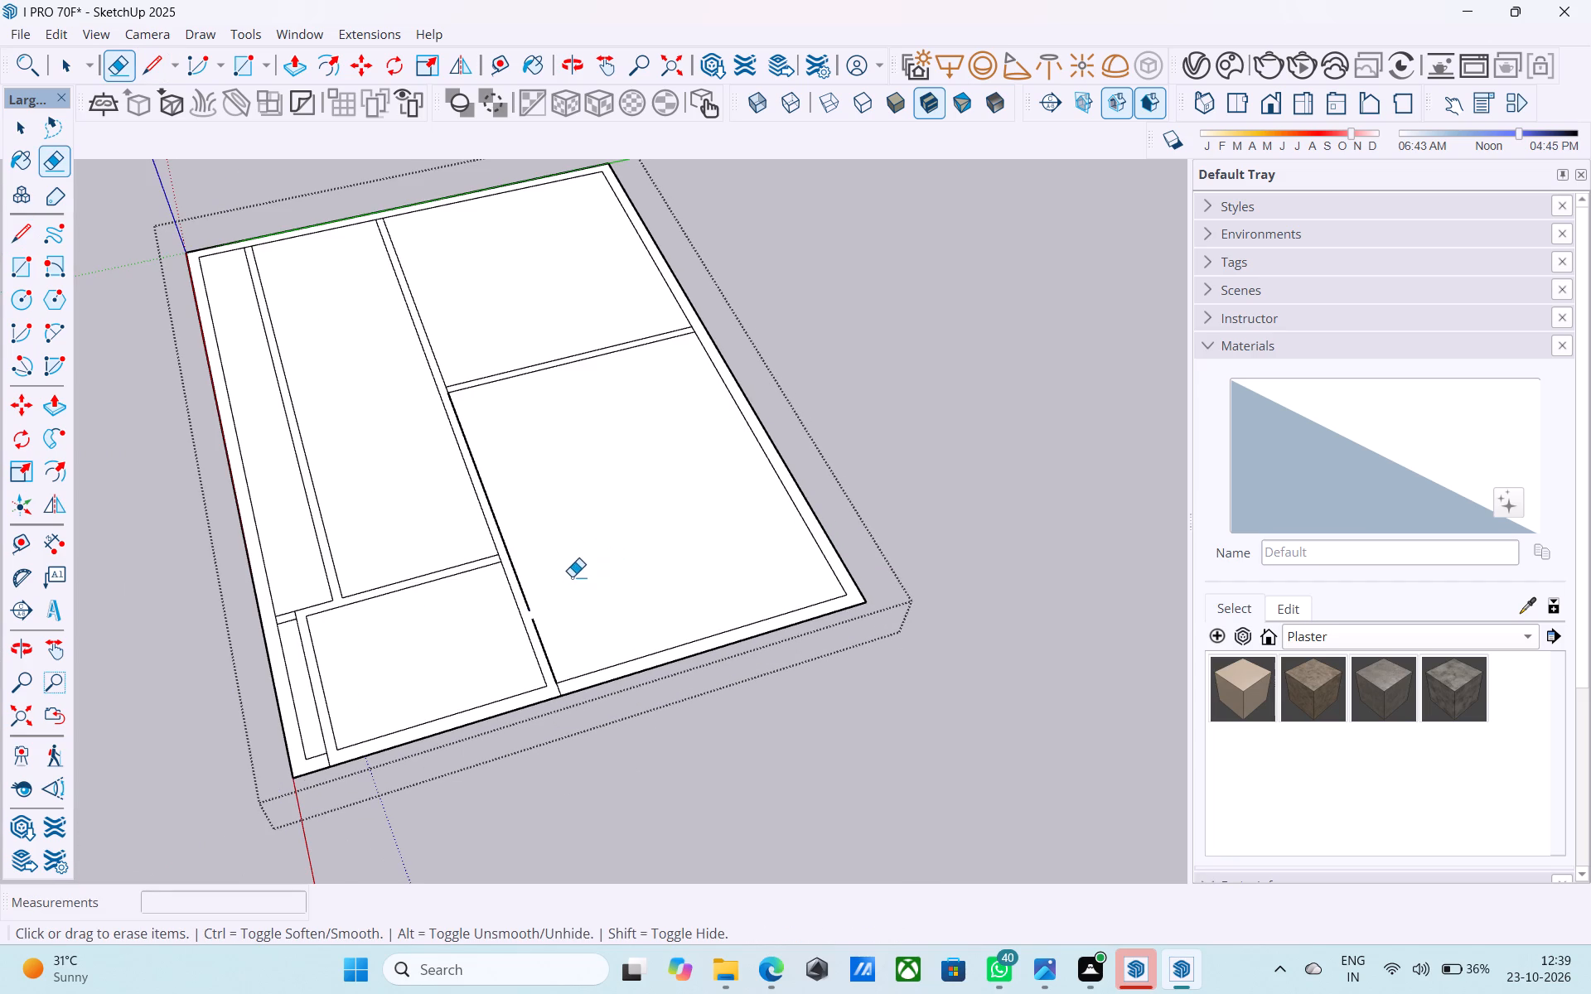
{"action": "key", "text": "space"}
Draw a 6" line closing the gap in the long partition's wider-room face where the erased cross wall met it.
{"action": "type", "text": "L"}
{"action": "scroll", "coordinate": [552, 591], "scroll_direction": "up", "scroll_amount": 4}
{"action": "scroll", "coordinate": [612, 555], "scroll_direction": "down", "scroll_amount": 1}
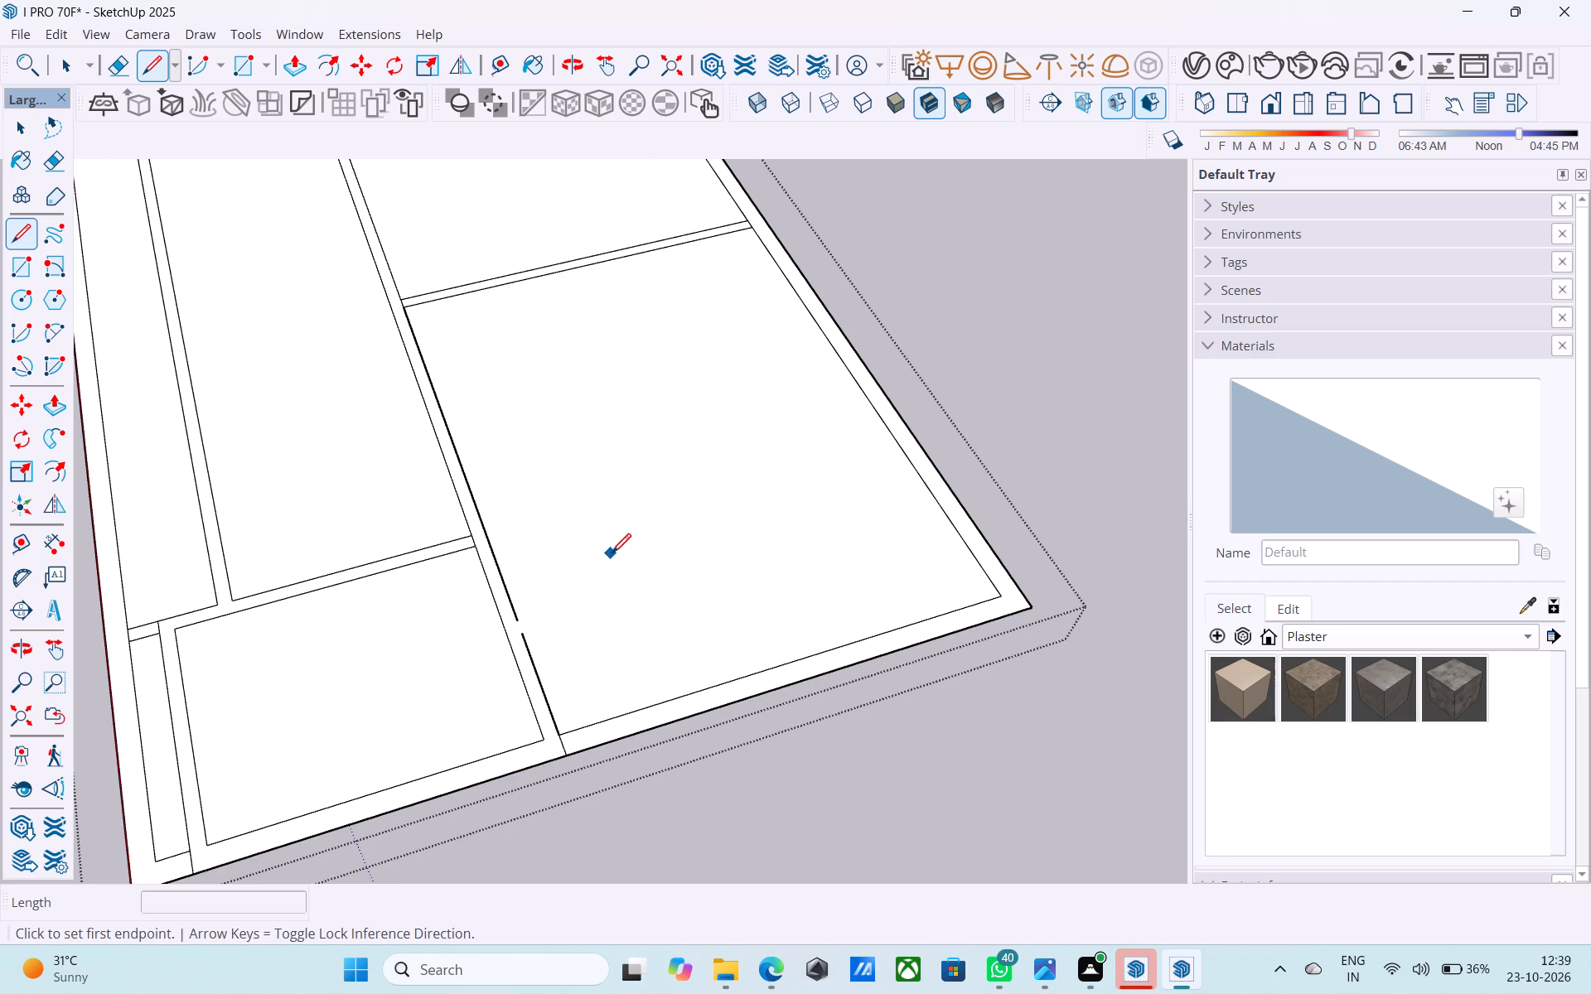
{"action": "scroll", "coordinate": [578, 567], "scroll_direction": "up", "scroll_amount": 6}
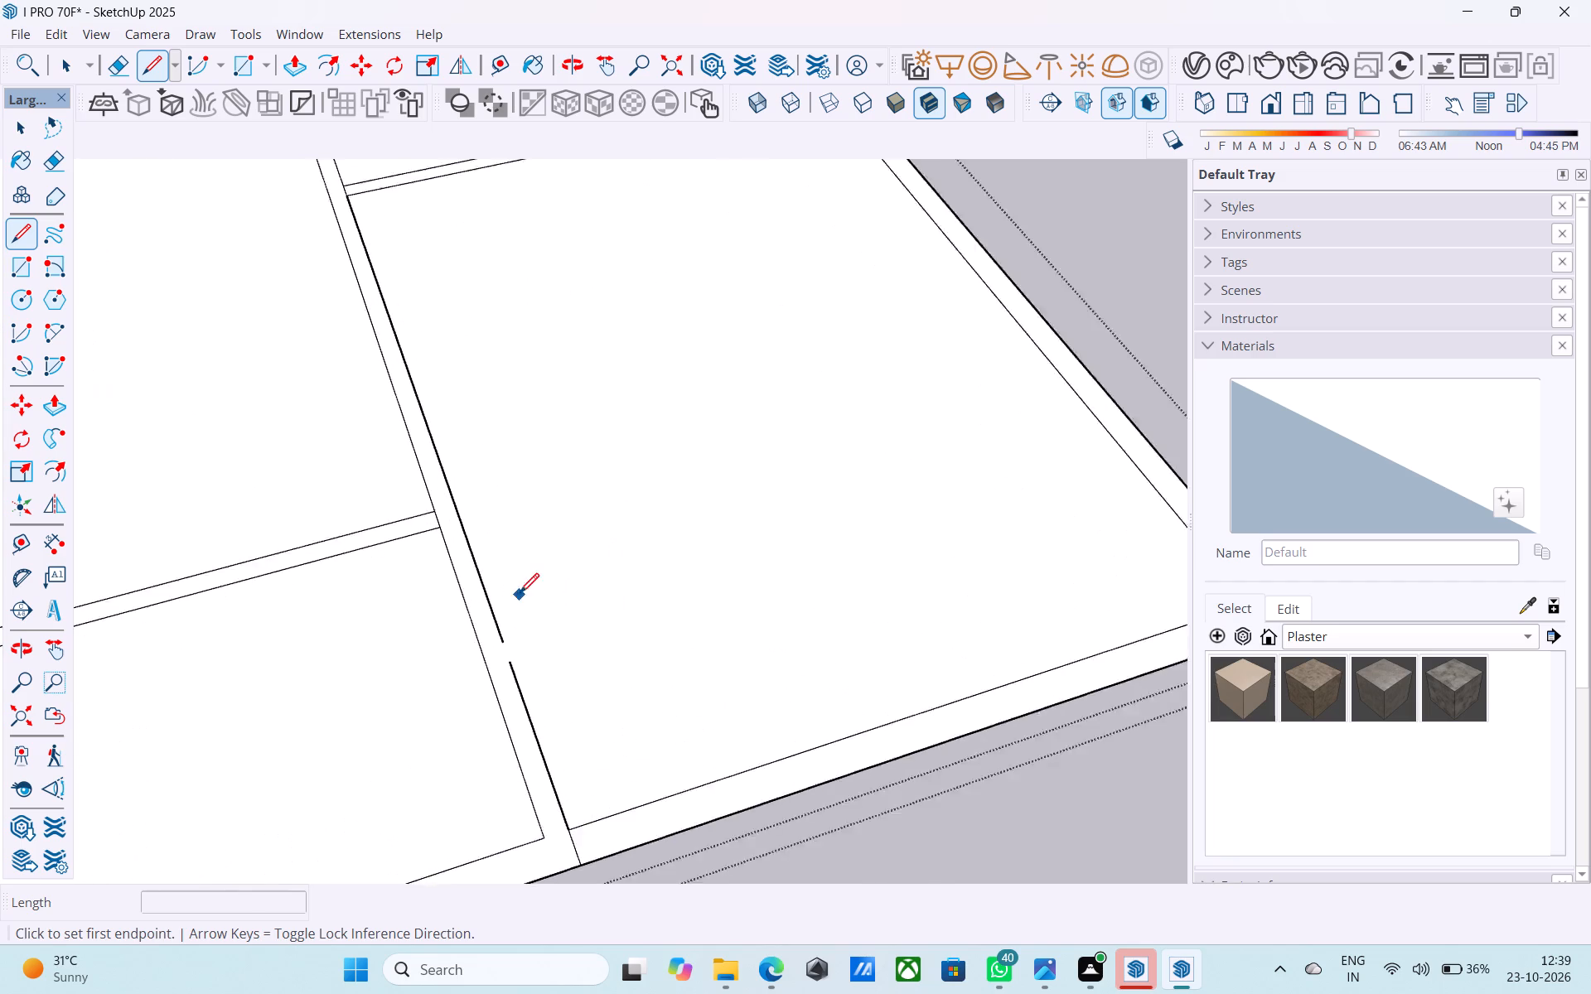
{"action": "scroll", "coordinate": [520, 595], "scroll_direction": "up", "scroll_amount": 5}
{"action": "left_click", "coordinate": [490, 674]}
{"action": "left_click", "coordinate": [510, 718]}
{"action": "key", "text": "space"}
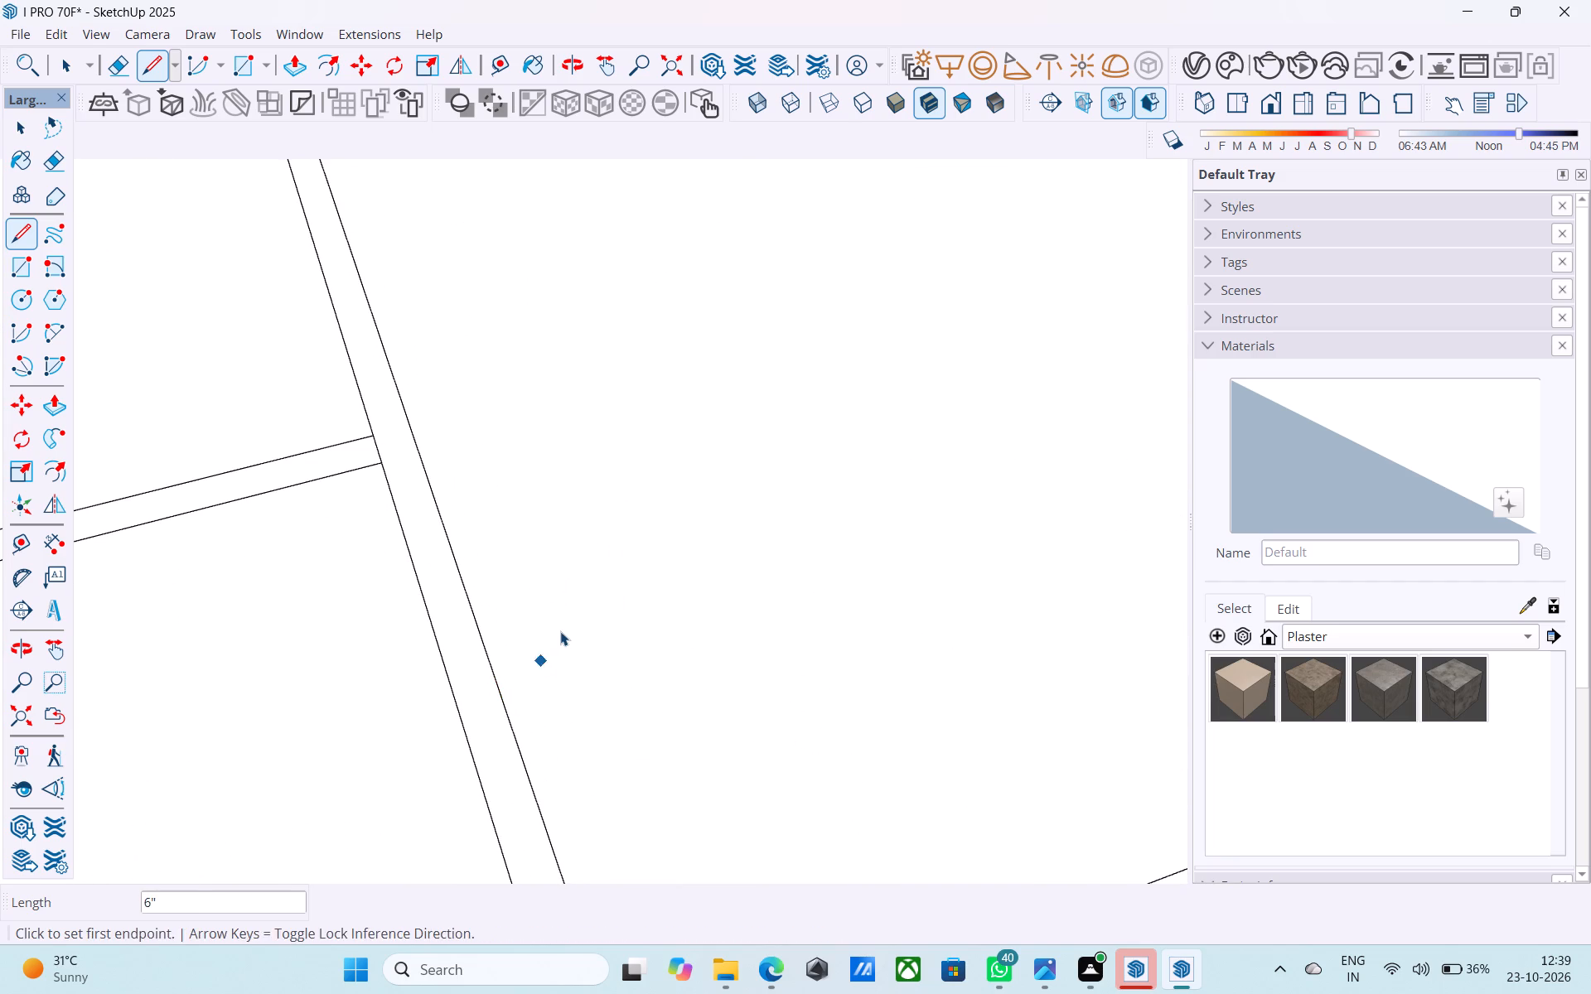
Draw a 6' line along the long partition's narrower-side face, starting at that side's cross wall corner and running toward the far wall.
{"action": "scroll", "coordinate": [567, 620], "scroll_direction": "down", "scroll_amount": 18}
{"action": "middle_click_drag", "start_coordinate": [569, 624], "coordinate": [568, 644]}
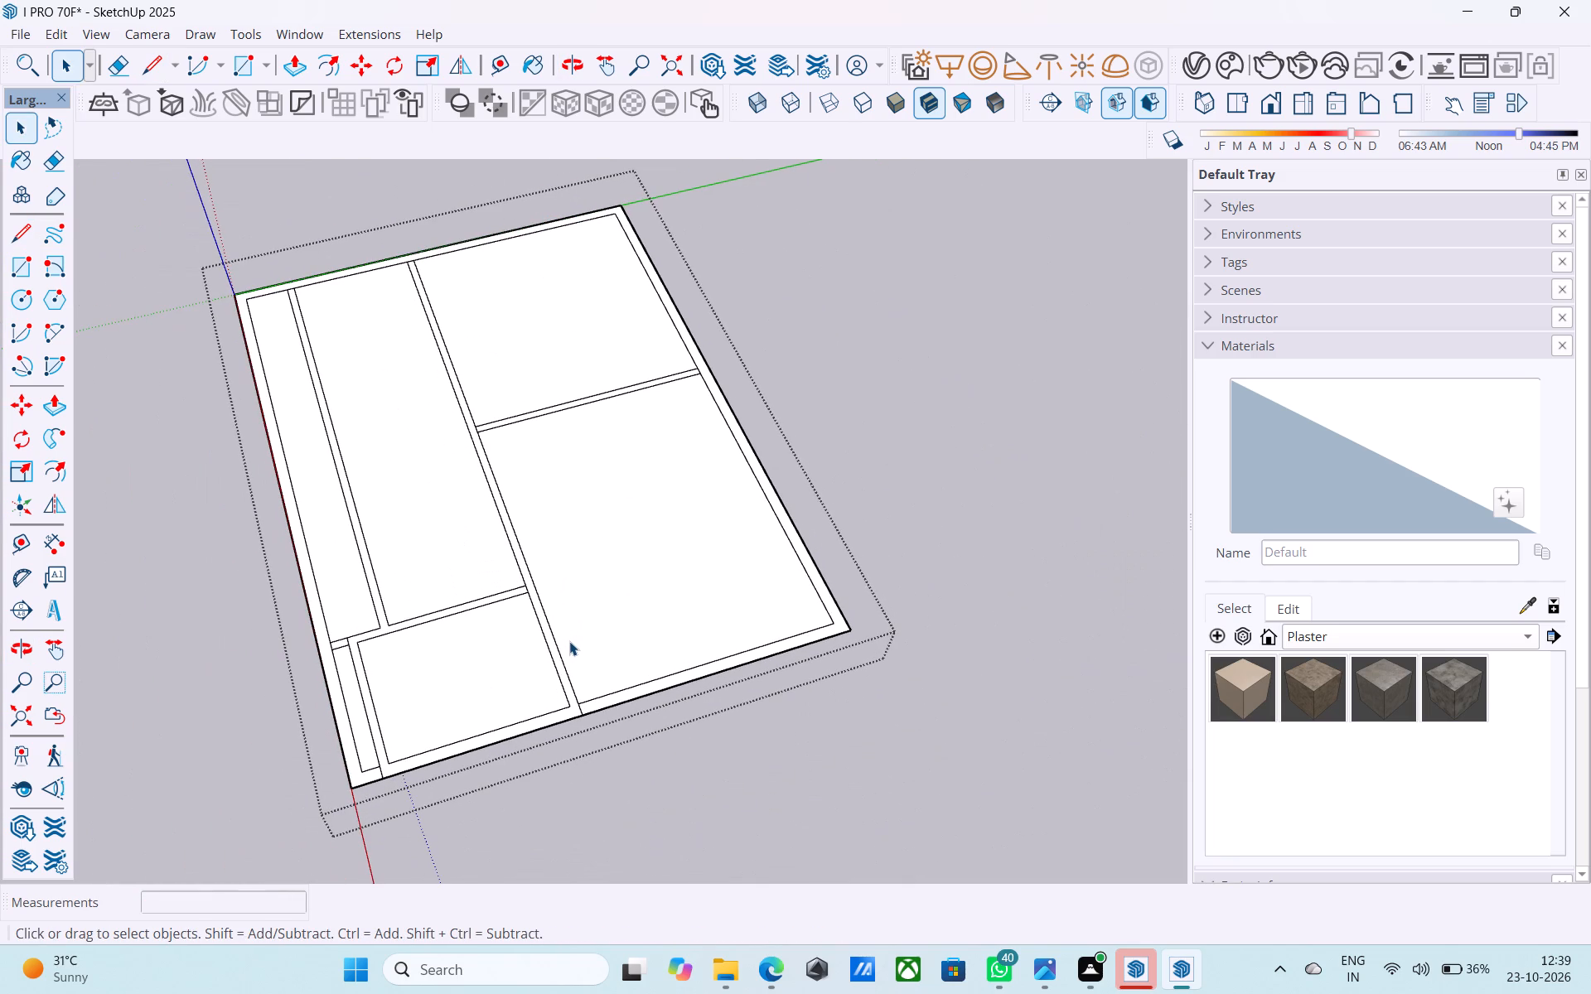
{"action": "scroll", "coordinate": [573, 627], "scroll_direction": "down", "scroll_amount": 1}
{"action": "key", "text": "l"}
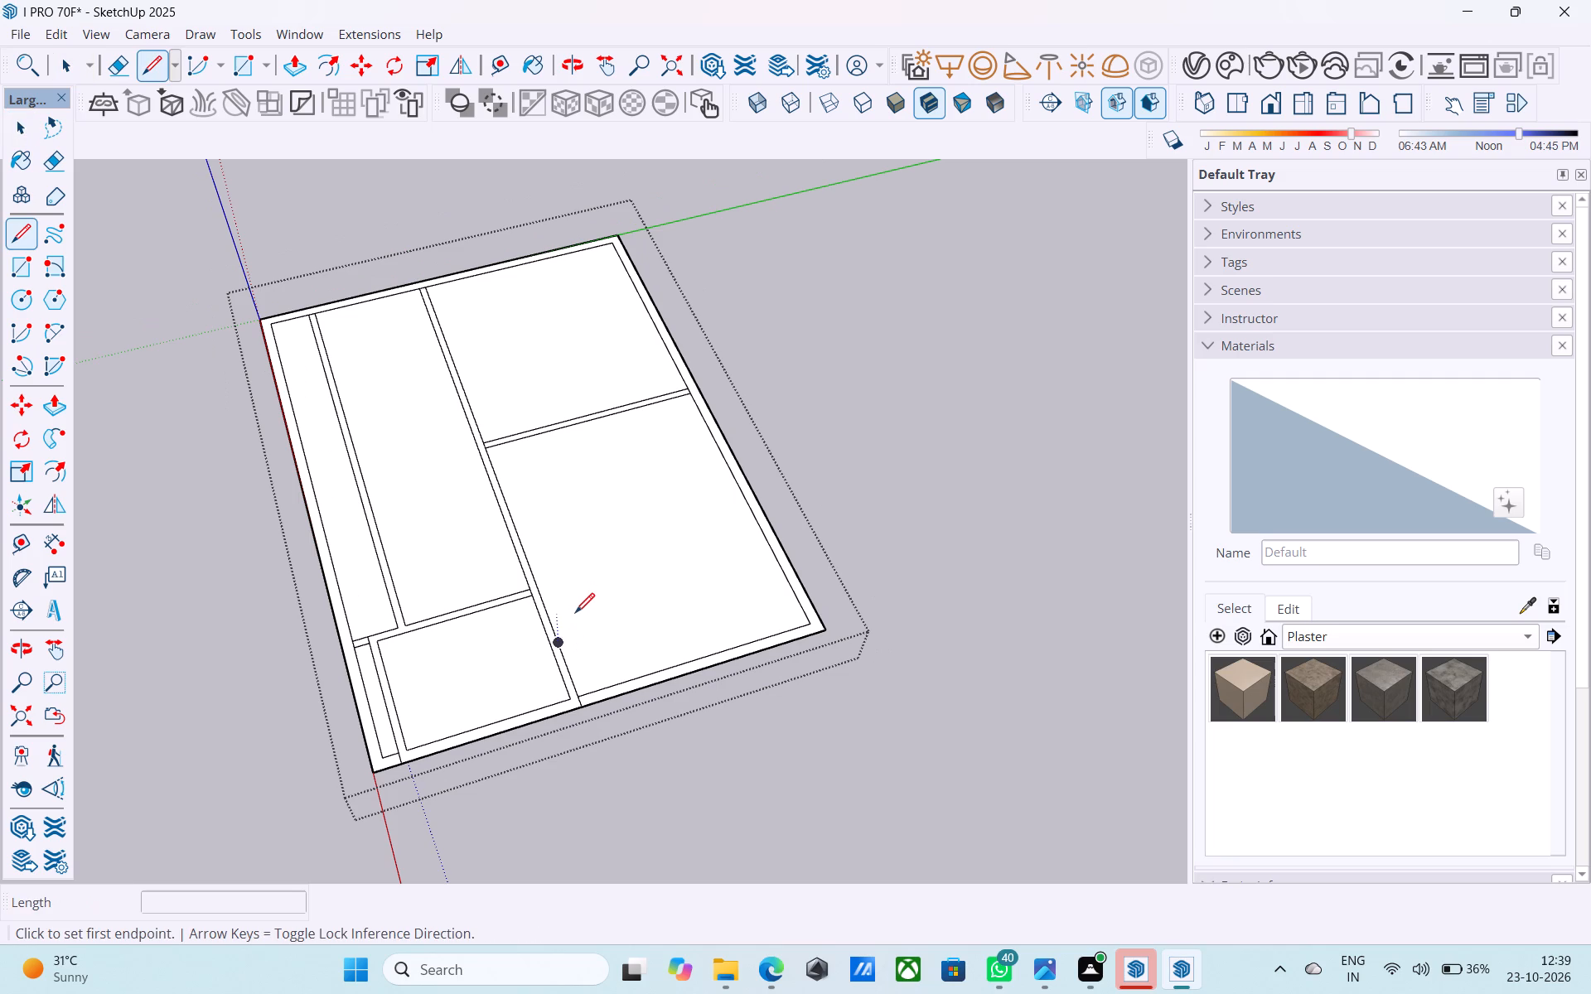
{"action": "middle_click", "coordinate": [547, 515]}
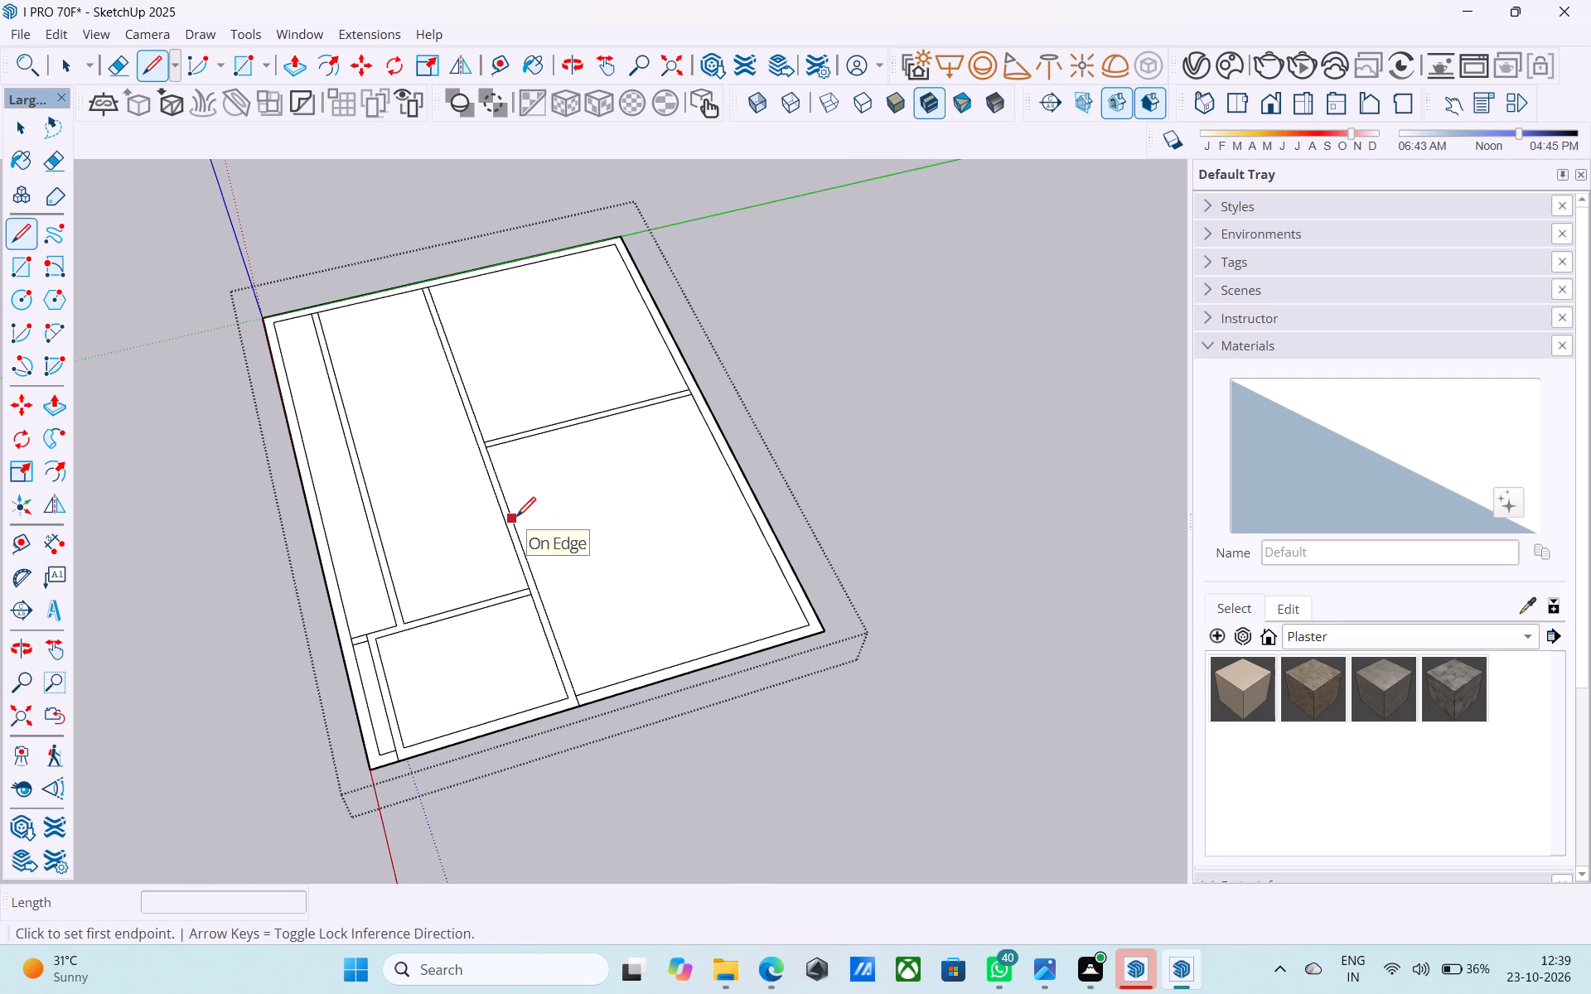
{"action": "scroll", "coordinate": [527, 592], "scroll_direction": "up", "scroll_amount": 4}
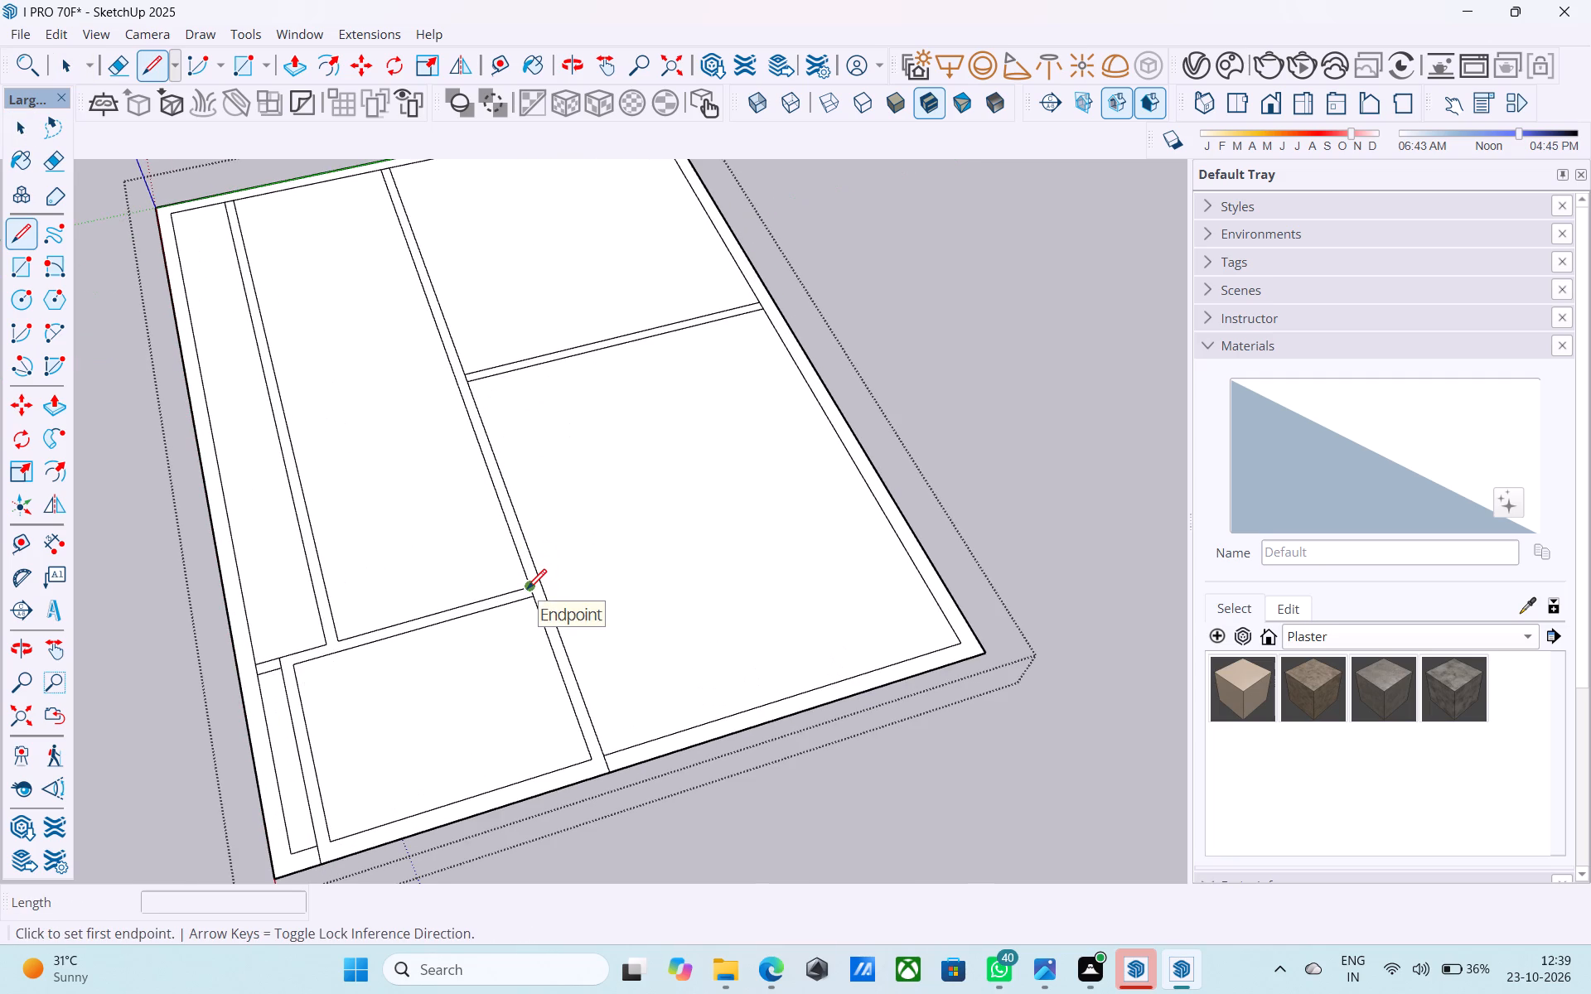
{"action": "left_click", "coordinate": [527, 591]}
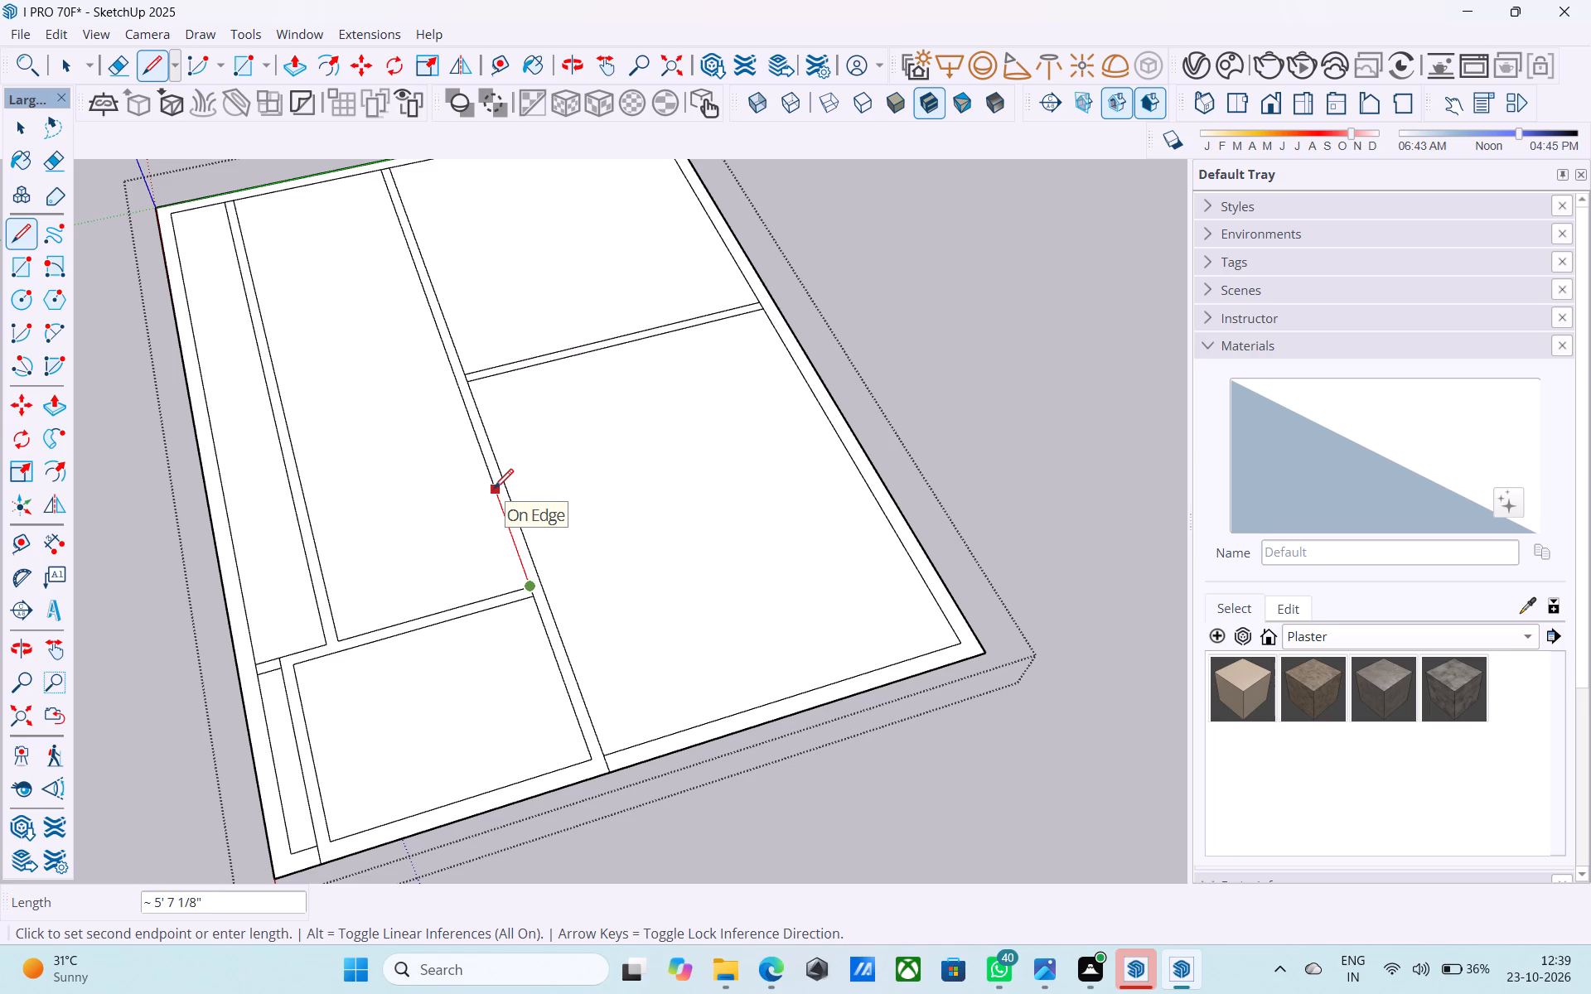
{"action": "type", "text": "6'"}
{"action": "key", "text": "Return"}
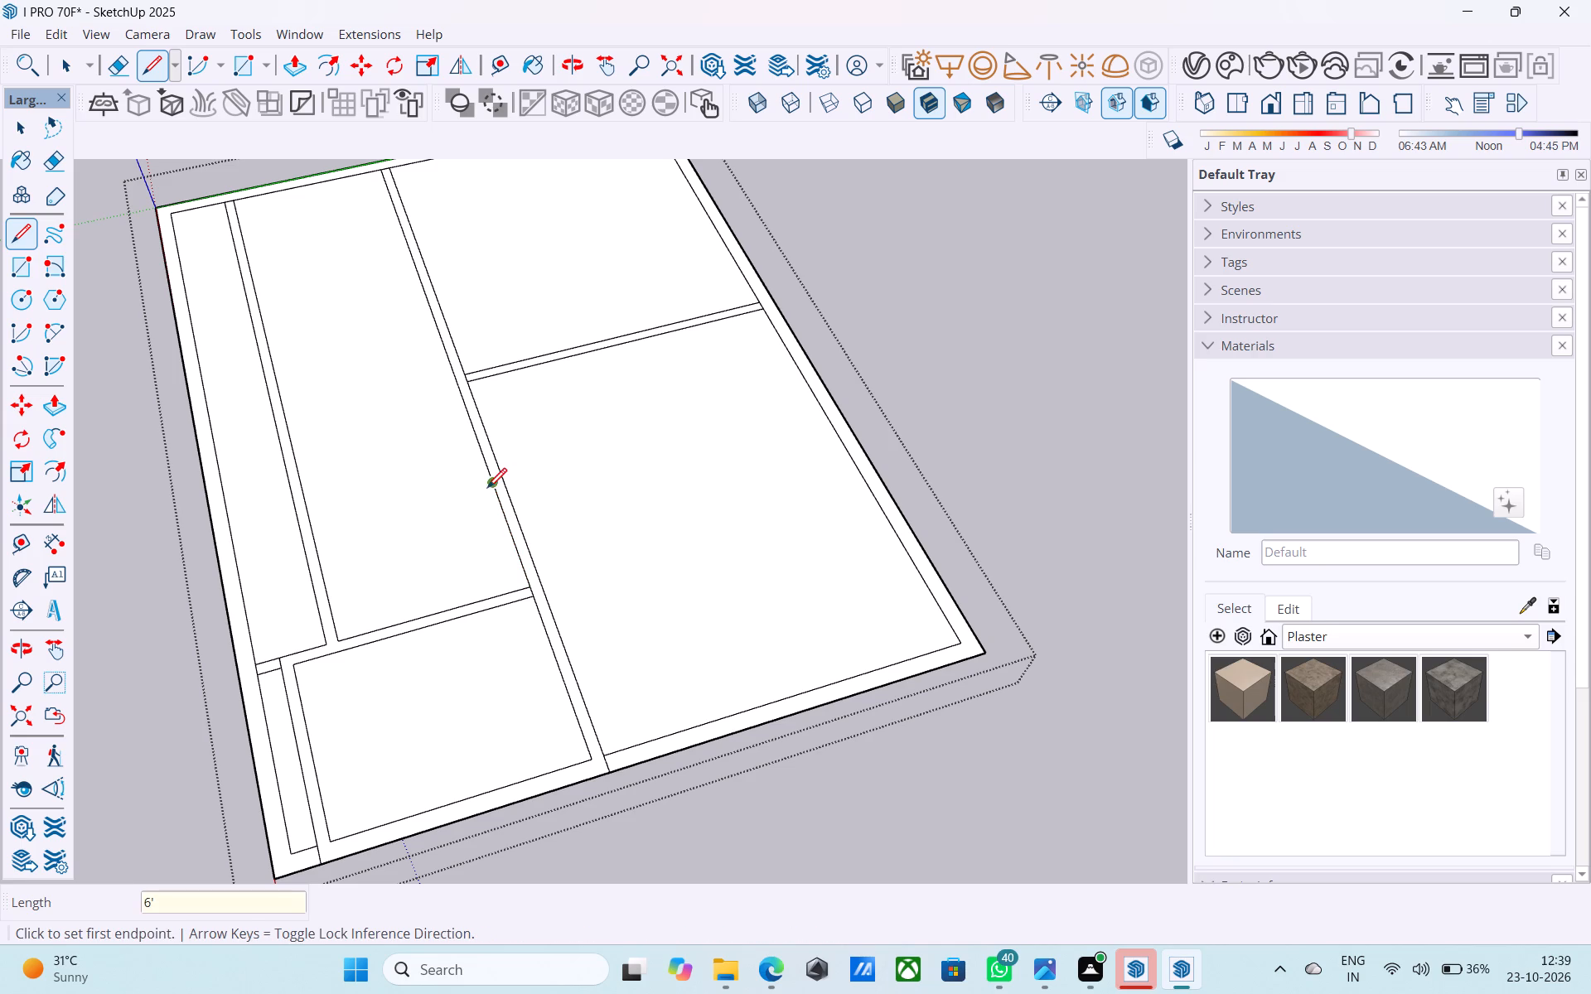
Draw a 16' 6" line from the 6' mark across the wider side to the outer wall, and copy it 6" toward the near wall.
{"action": "left_click", "coordinate": [487, 483]}
{"action": "left_click", "coordinate": [815, 397]}
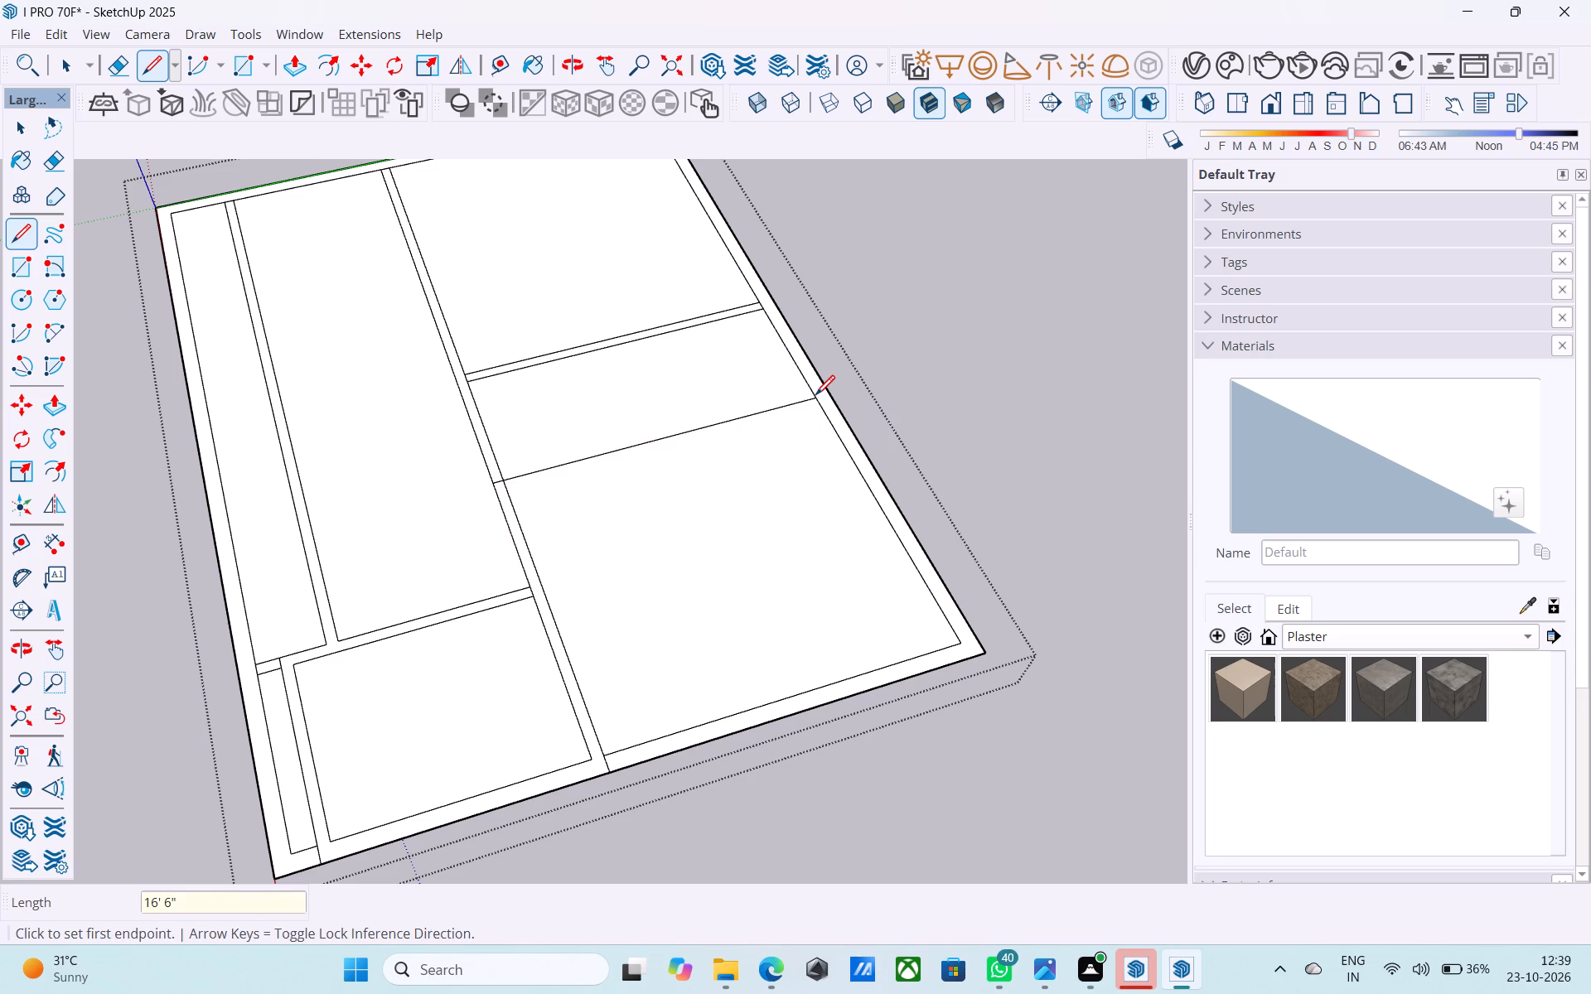
{"action": "key", "text": "space"}
{"action": "left_click", "coordinate": [544, 471]}
{"action": "key", "text": "m"}
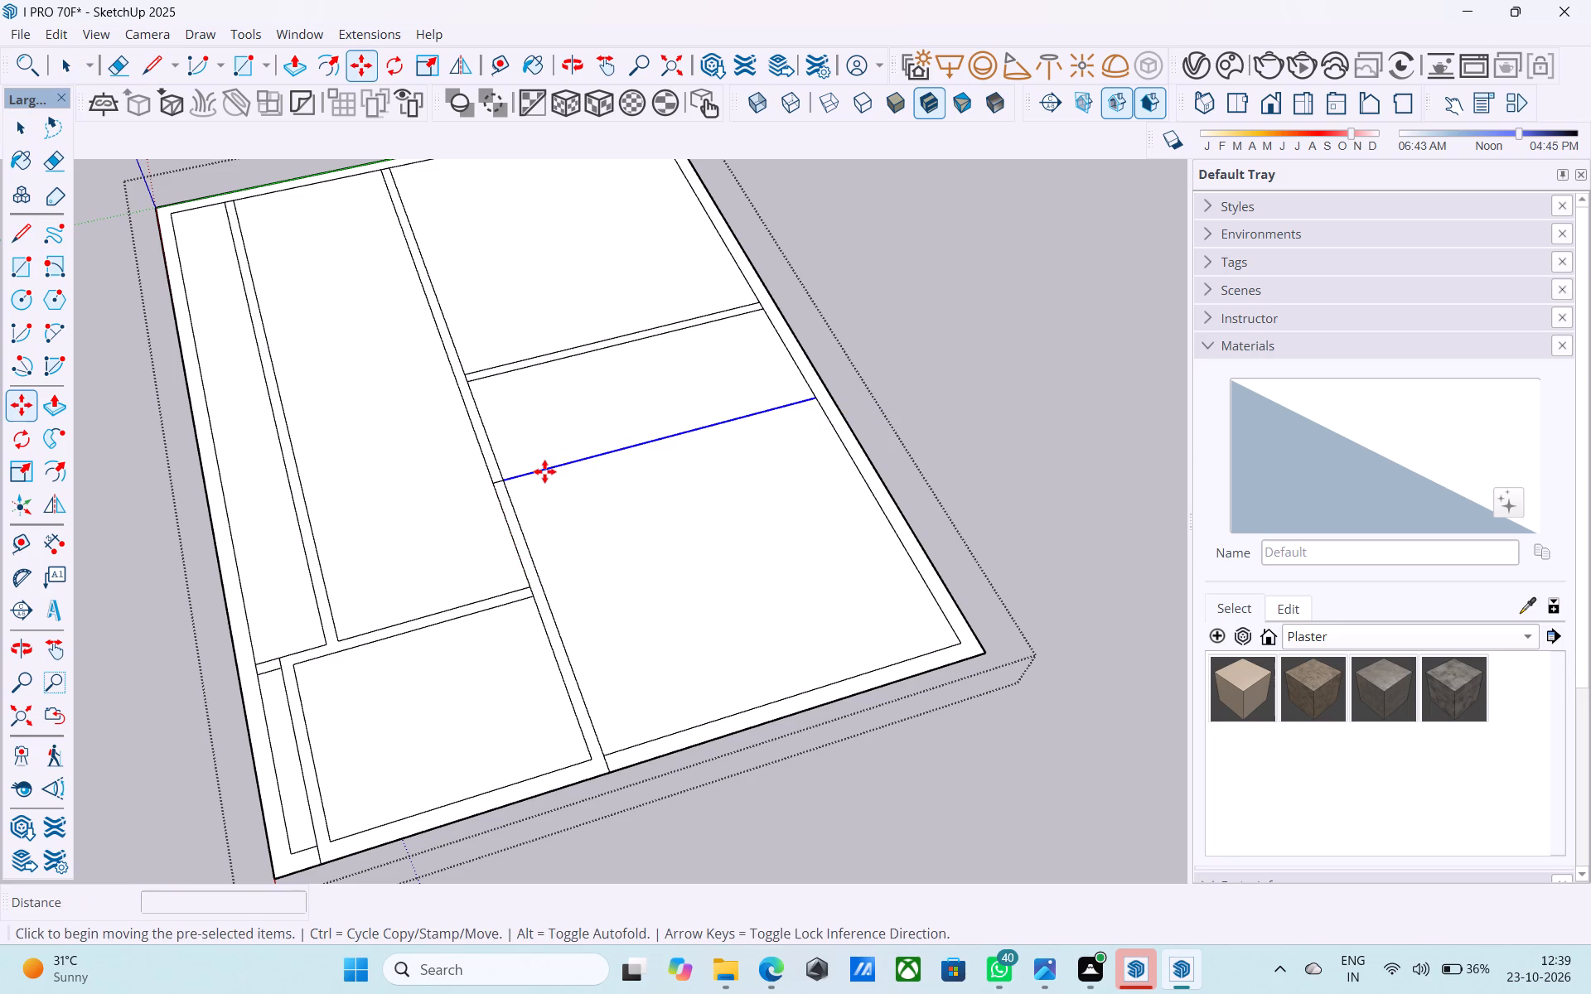
{"action": "left_click", "coordinate": [508, 475]}
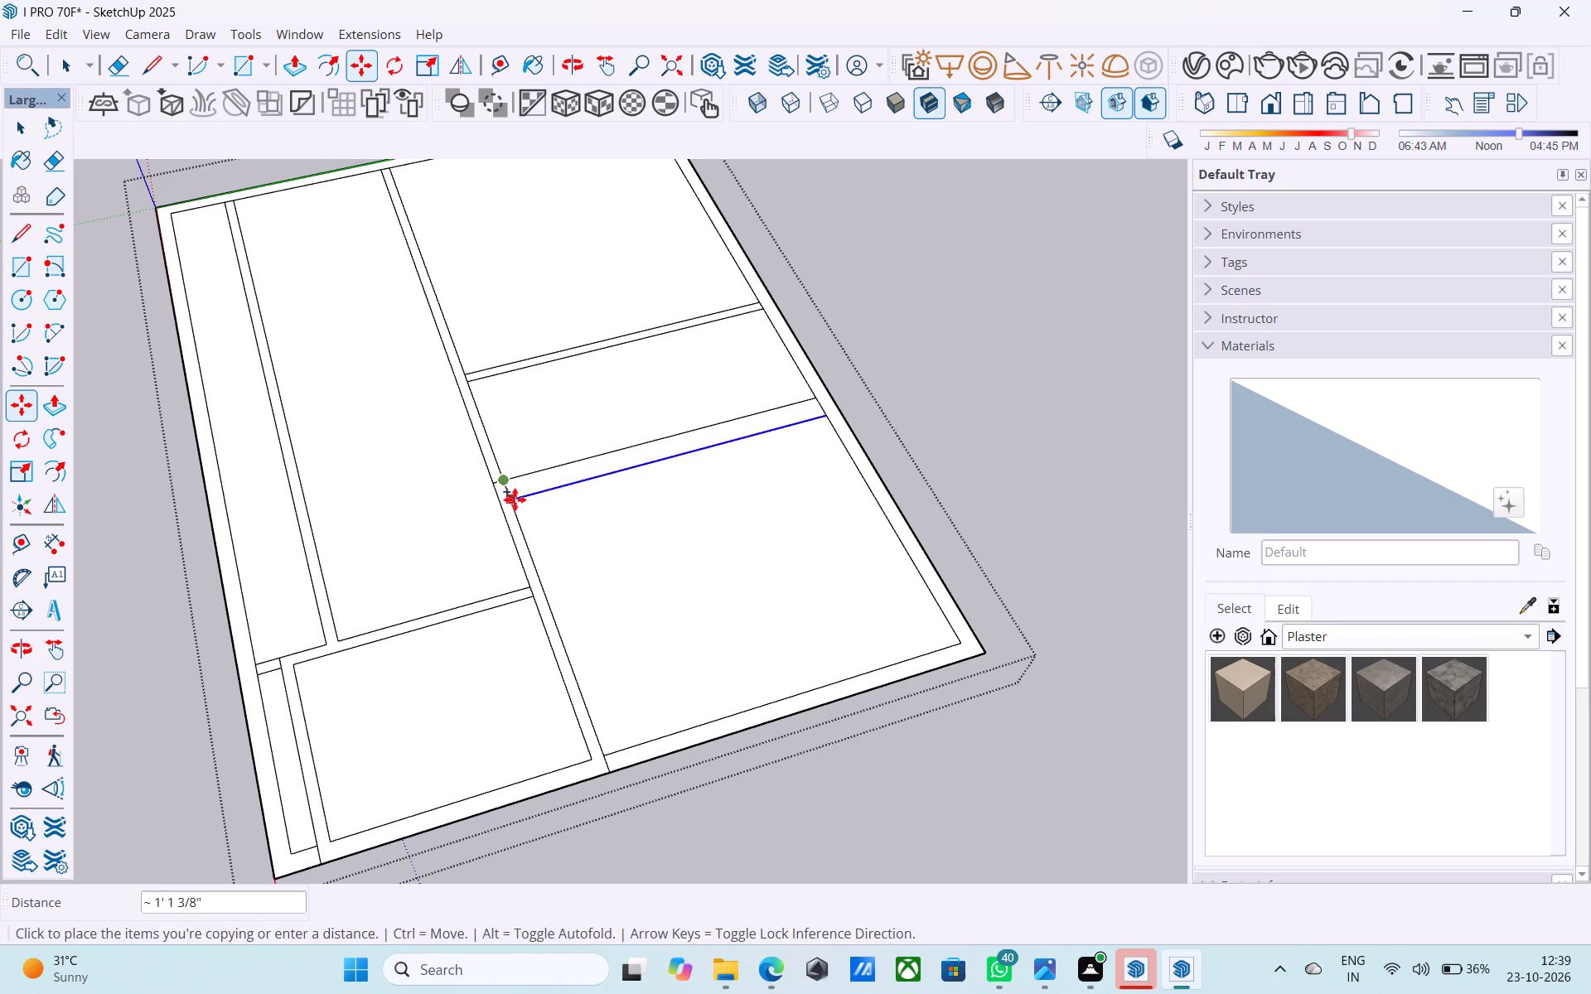
{"action": "type", "text": "6\""}
{"action": "key", "text": "Return"}
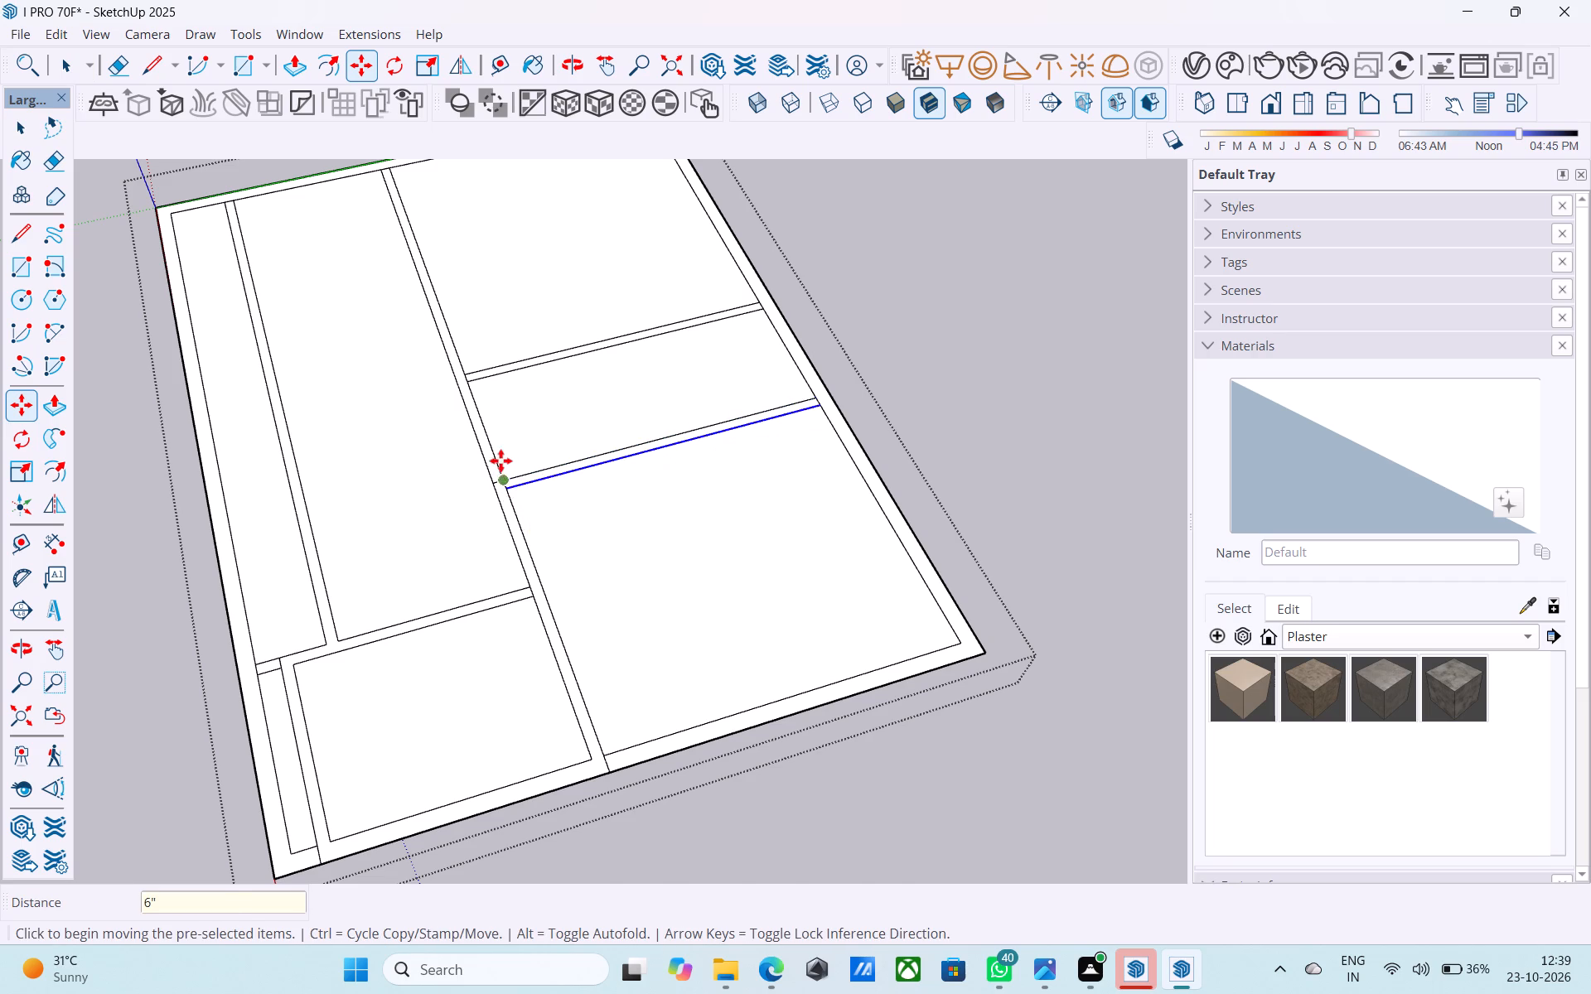
Erase the short piece of the new cross wall's line that crosses the long partition's thickness.
{"action": "scroll", "coordinate": [501, 461], "scroll_direction": "up", "scroll_amount": 7}
{"action": "key", "text": "e"}
{"action": "left_click", "coordinate": [496, 504]}
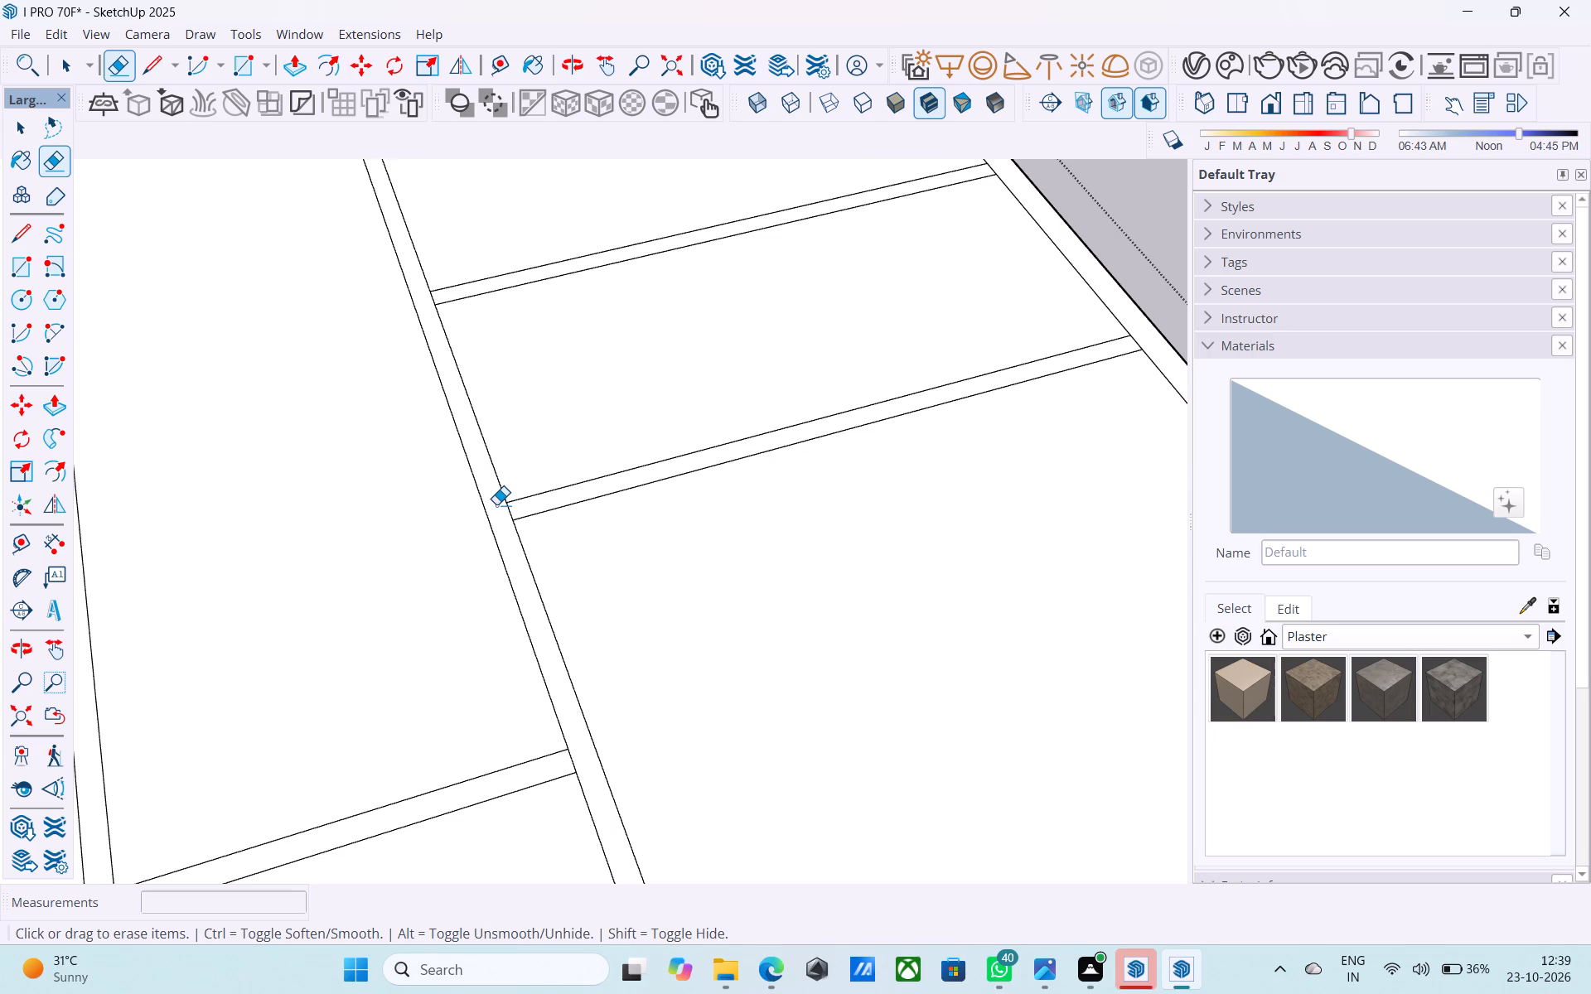
Examine the new cross wall and the overall room layout from several angles.
{"action": "scroll", "coordinate": [496, 504], "scroll_direction": "down", "scroll_amount": 2}
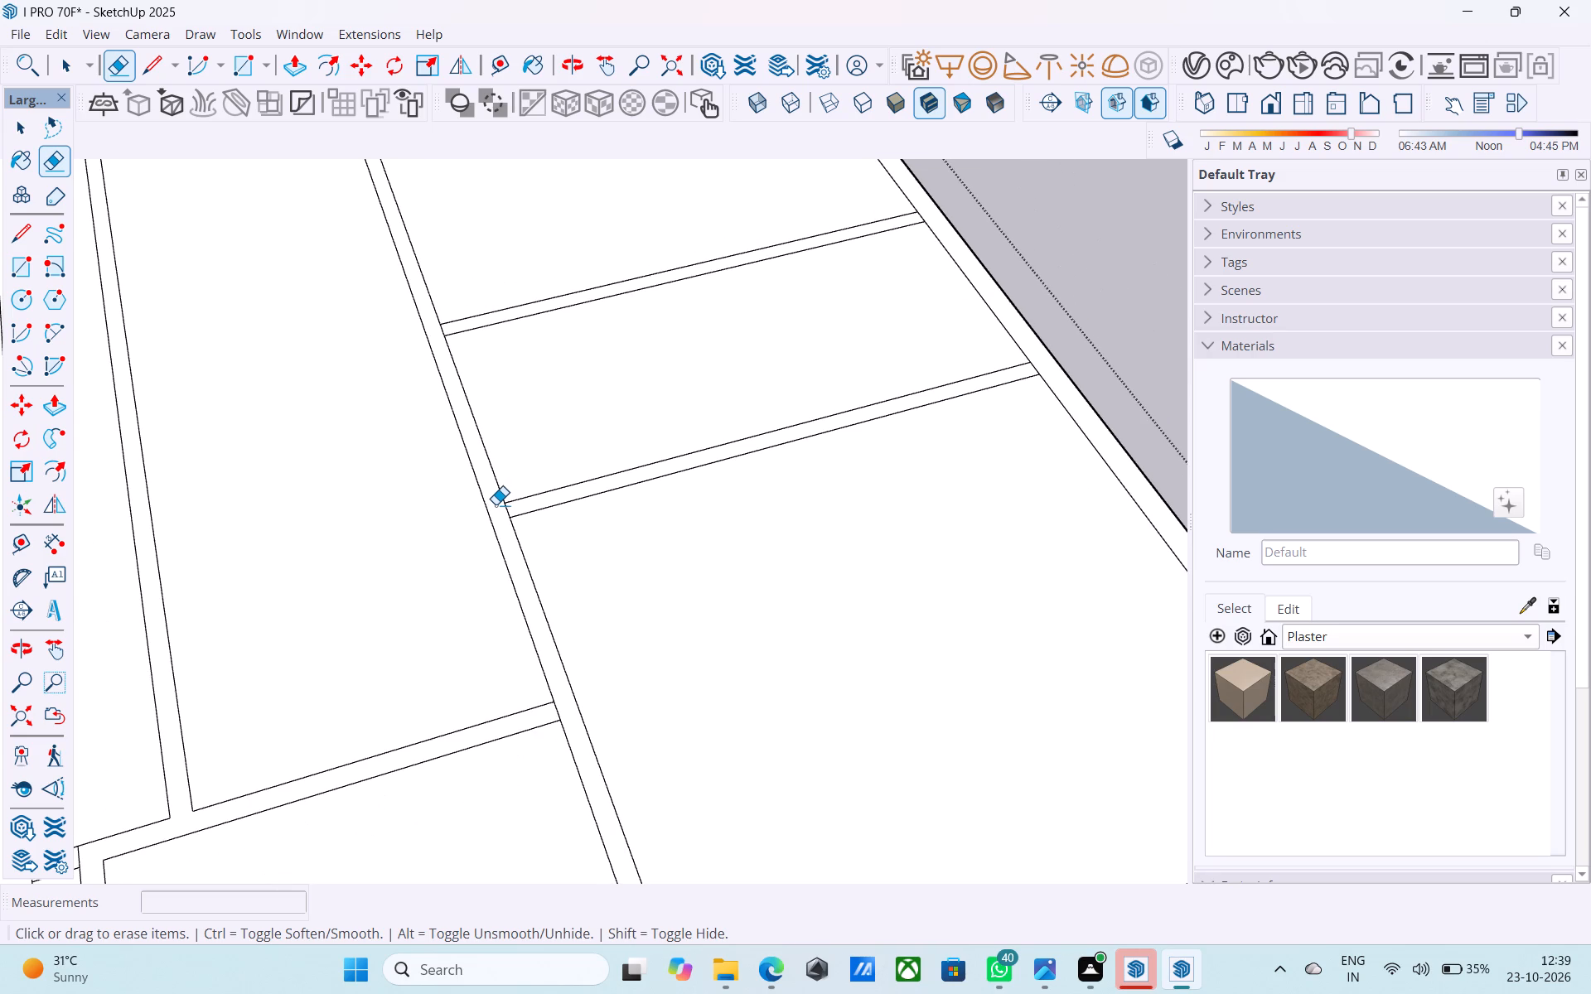
{"action": "scroll", "coordinate": [496, 504], "scroll_direction": "down", "scroll_amount": 3}
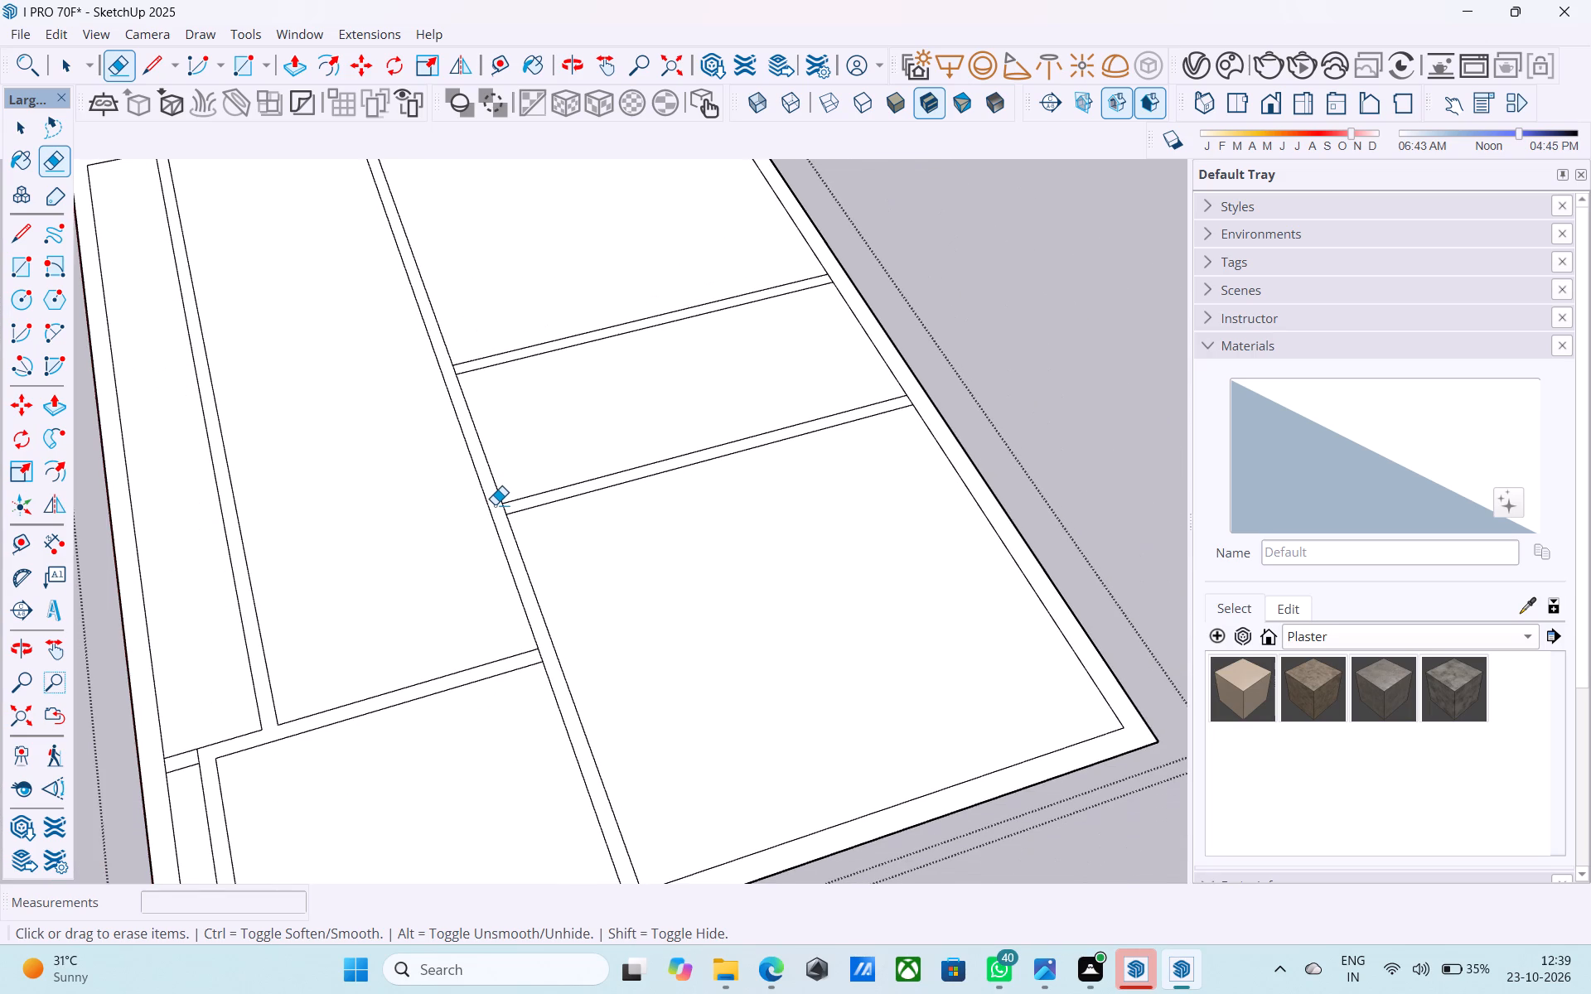
{"action": "scroll", "coordinate": [495, 504], "scroll_direction": "down", "scroll_amount": 3}
{"action": "middle_click_drag", "start_coordinate": [498, 505], "coordinate": [496, 475]}
{"action": "scroll", "coordinate": [505, 483], "scroll_direction": "up", "scroll_amount": 6}
{"action": "scroll", "coordinate": [514, 489], "scroll_direction": "down", "scroll_amount": 1}
{"action": "scroll", "coordinate": [514, 490], "scroll_direction": "up", "scroll_amount": 2}
{"action": "scroll", "coordinate": [514, 490], "scroll_direction": "down", "scroll_amount": 4}
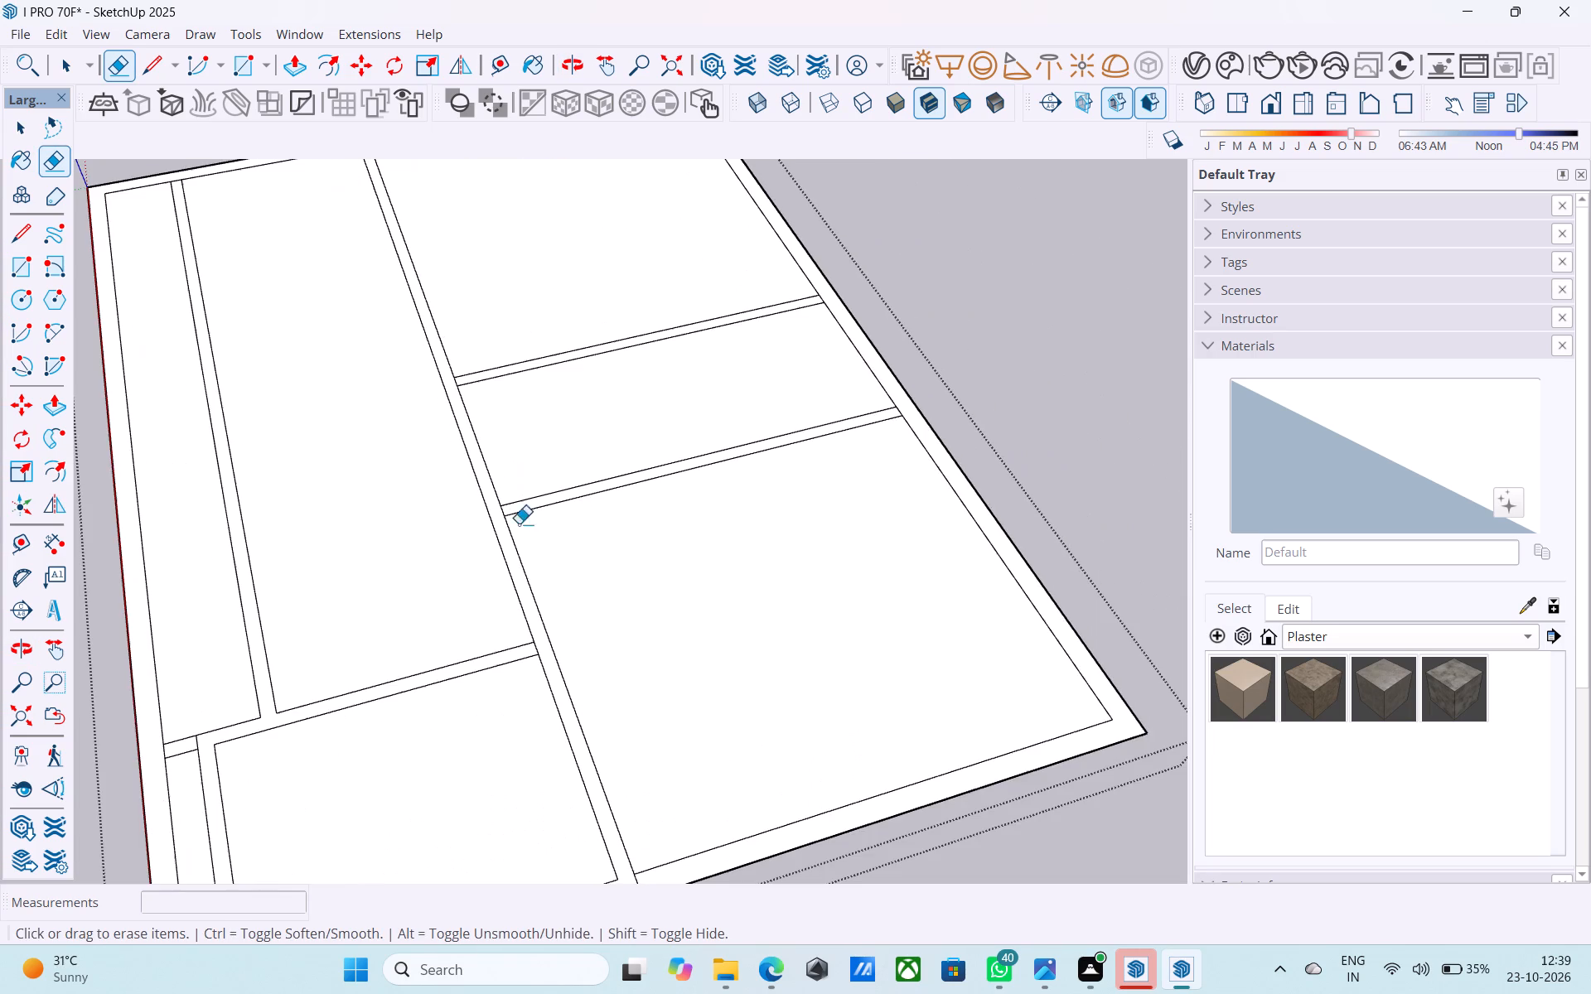
{"action": "scroll", "coordinate": [460, 511], "scroll_direction": "down", "scroll_amount": 5}
{"action": "middle_click_drag", "start_coordinate": [489, 671], "coordinate": [474, 660]}
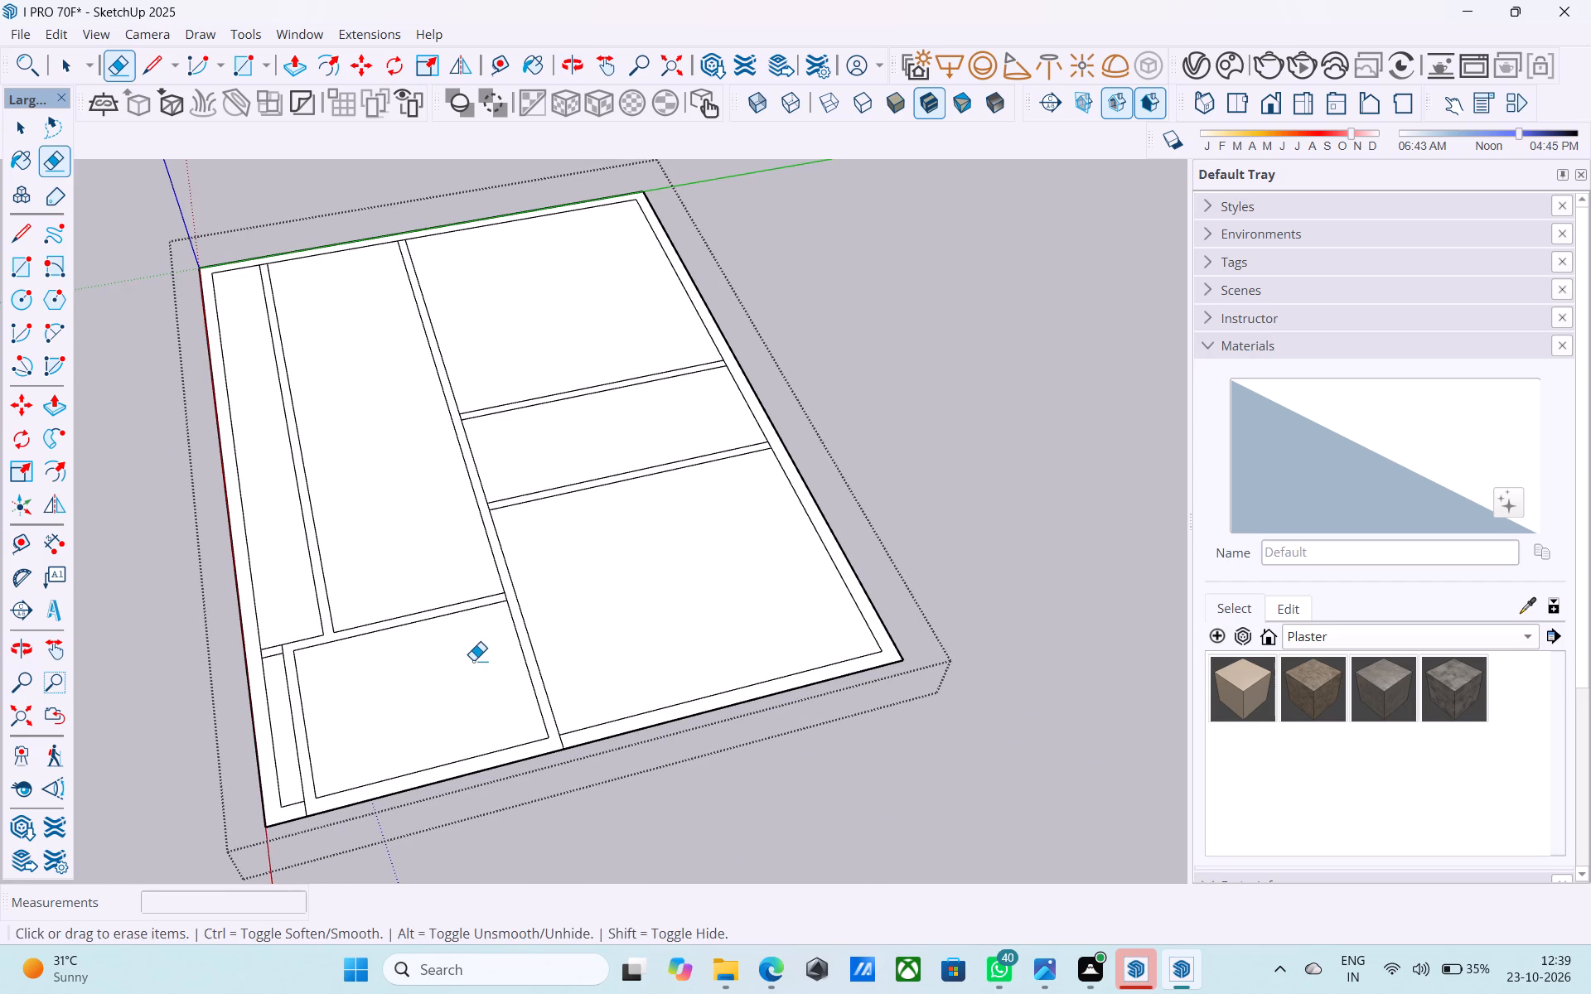
{"action": "middle_click_drag", "start_coordinate": [475, 659], "coordinate": [596, 624]}
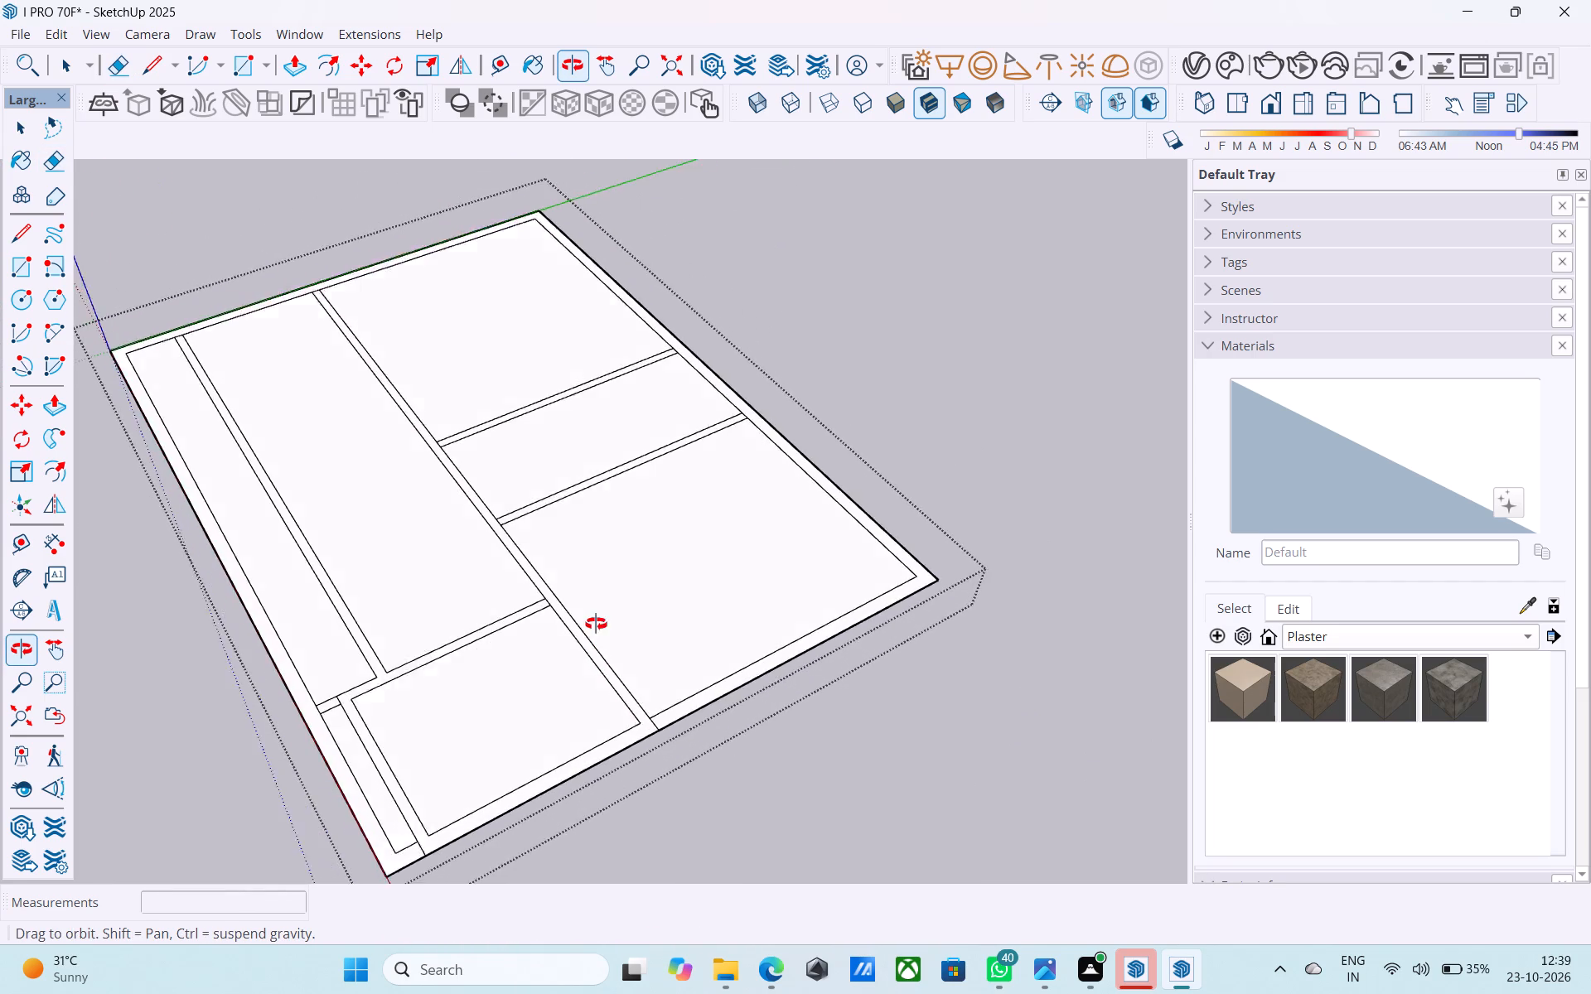
{"action": "middle_click_drag", "start_coordinate": [596, 624], "coordinate": [564, 567]}
{"action": "middle_click_drag", "start_coordinate": [572, 573], "coordinate": [555, 596]}
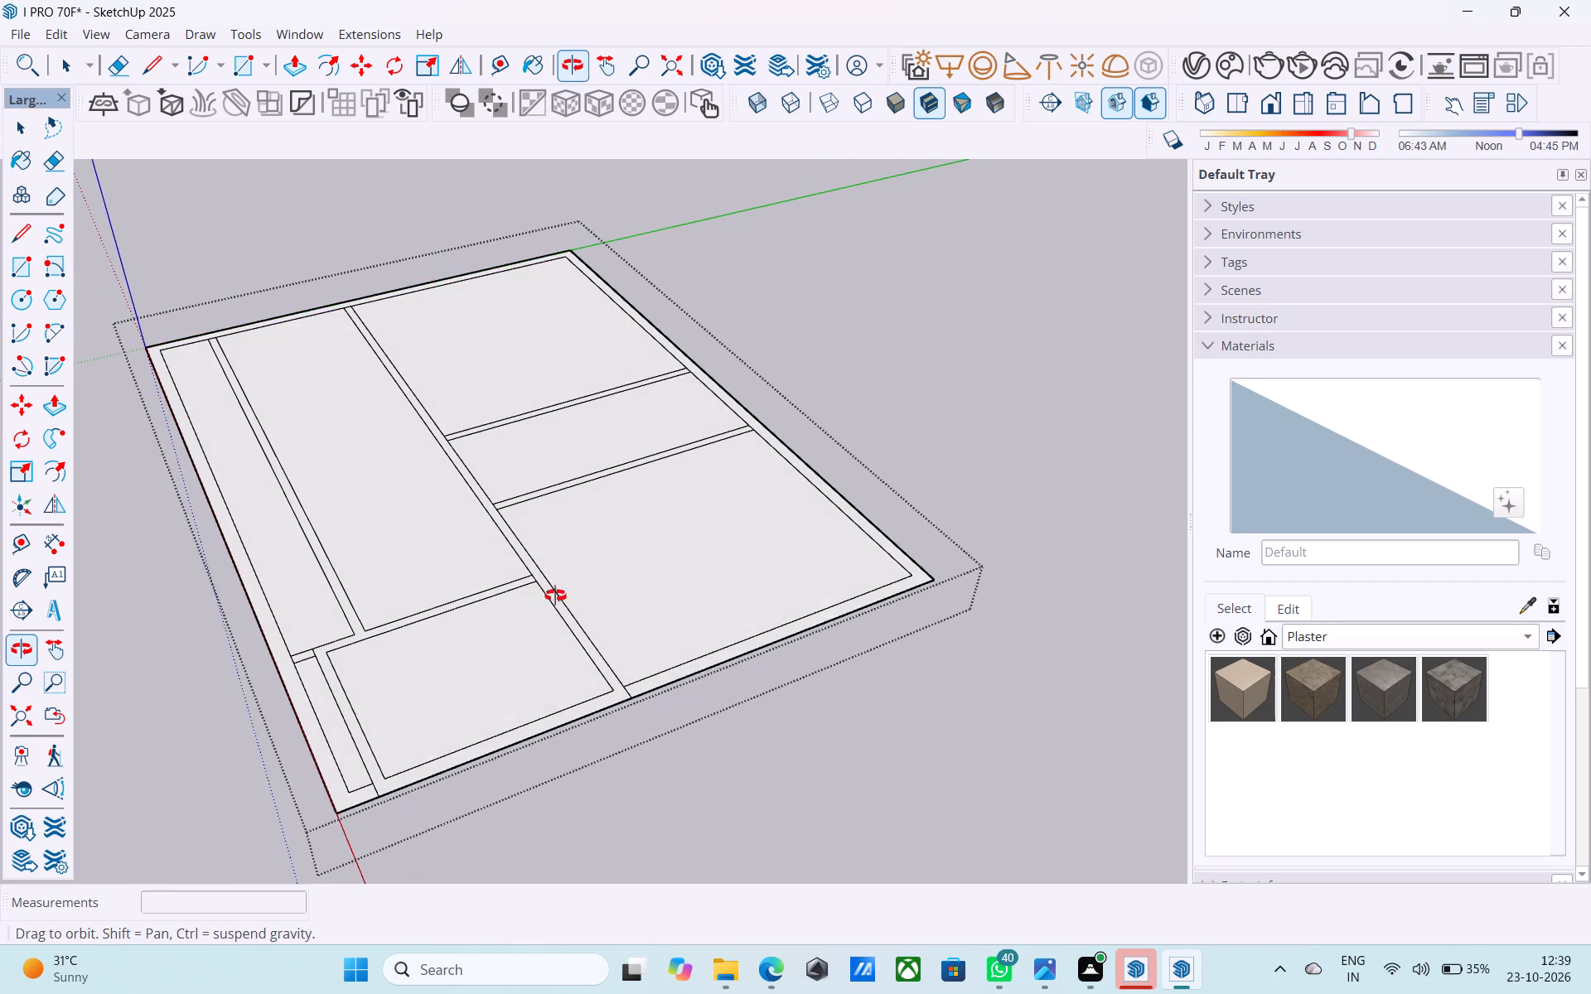
{"action": "middle_click_drag", "start_coordinate": [555, 596], "coordinate": [551, 603]}
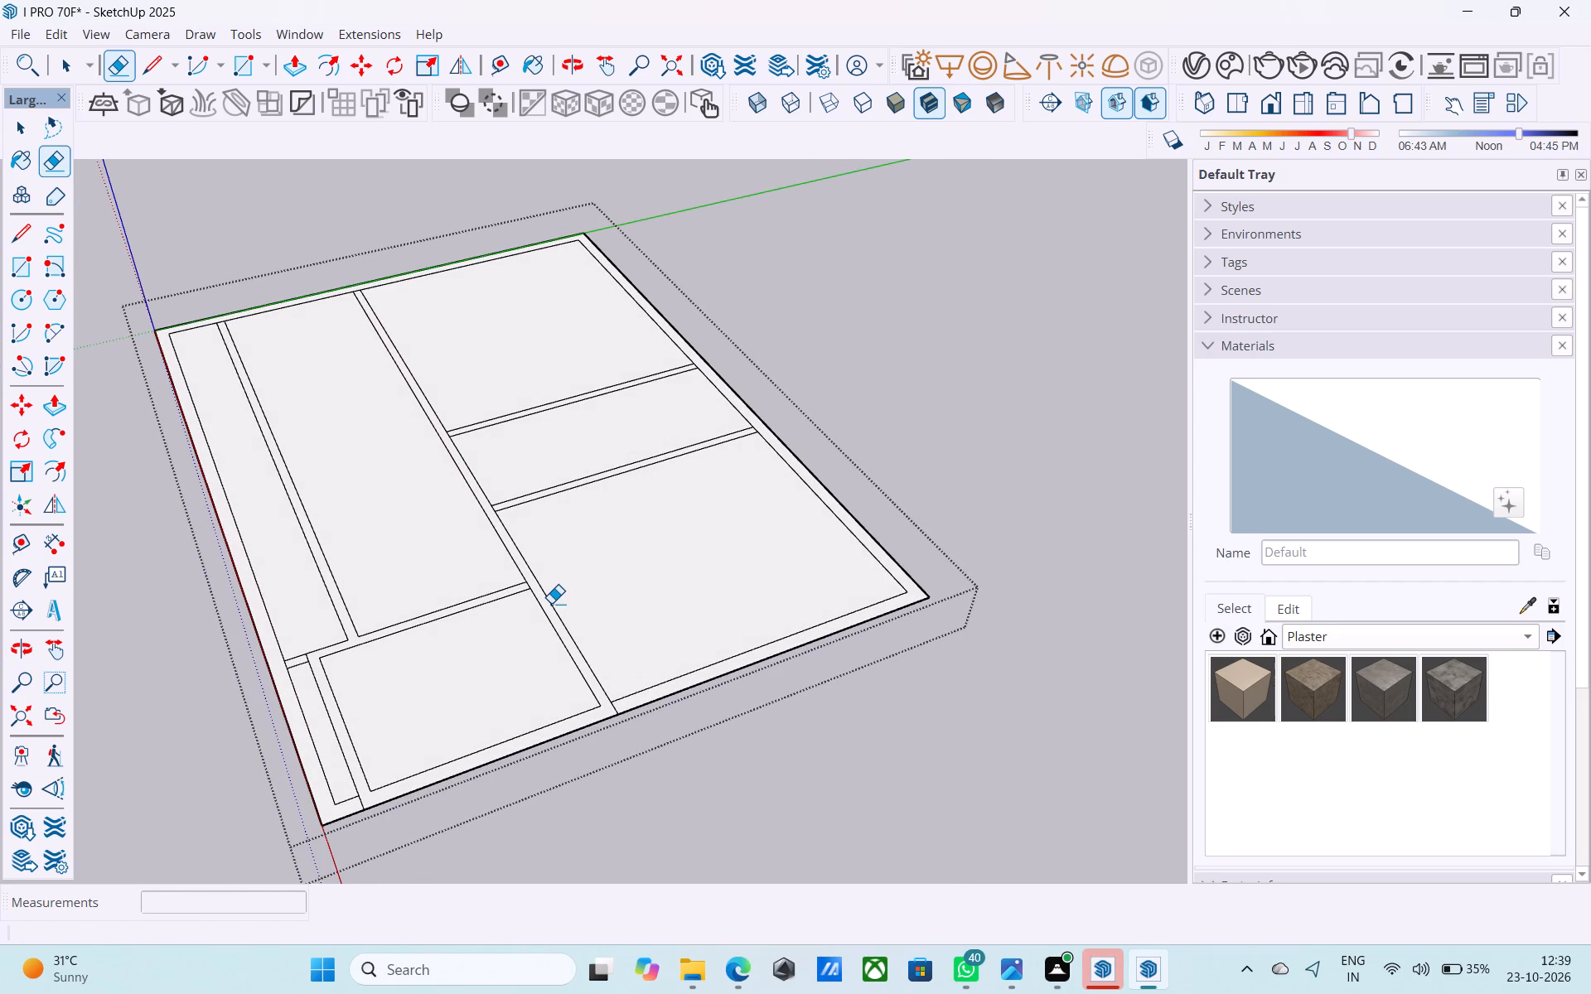
{"action": "middle_click_drag", "start_coordinate": [551, 601], "coordinate": [529, 624]}
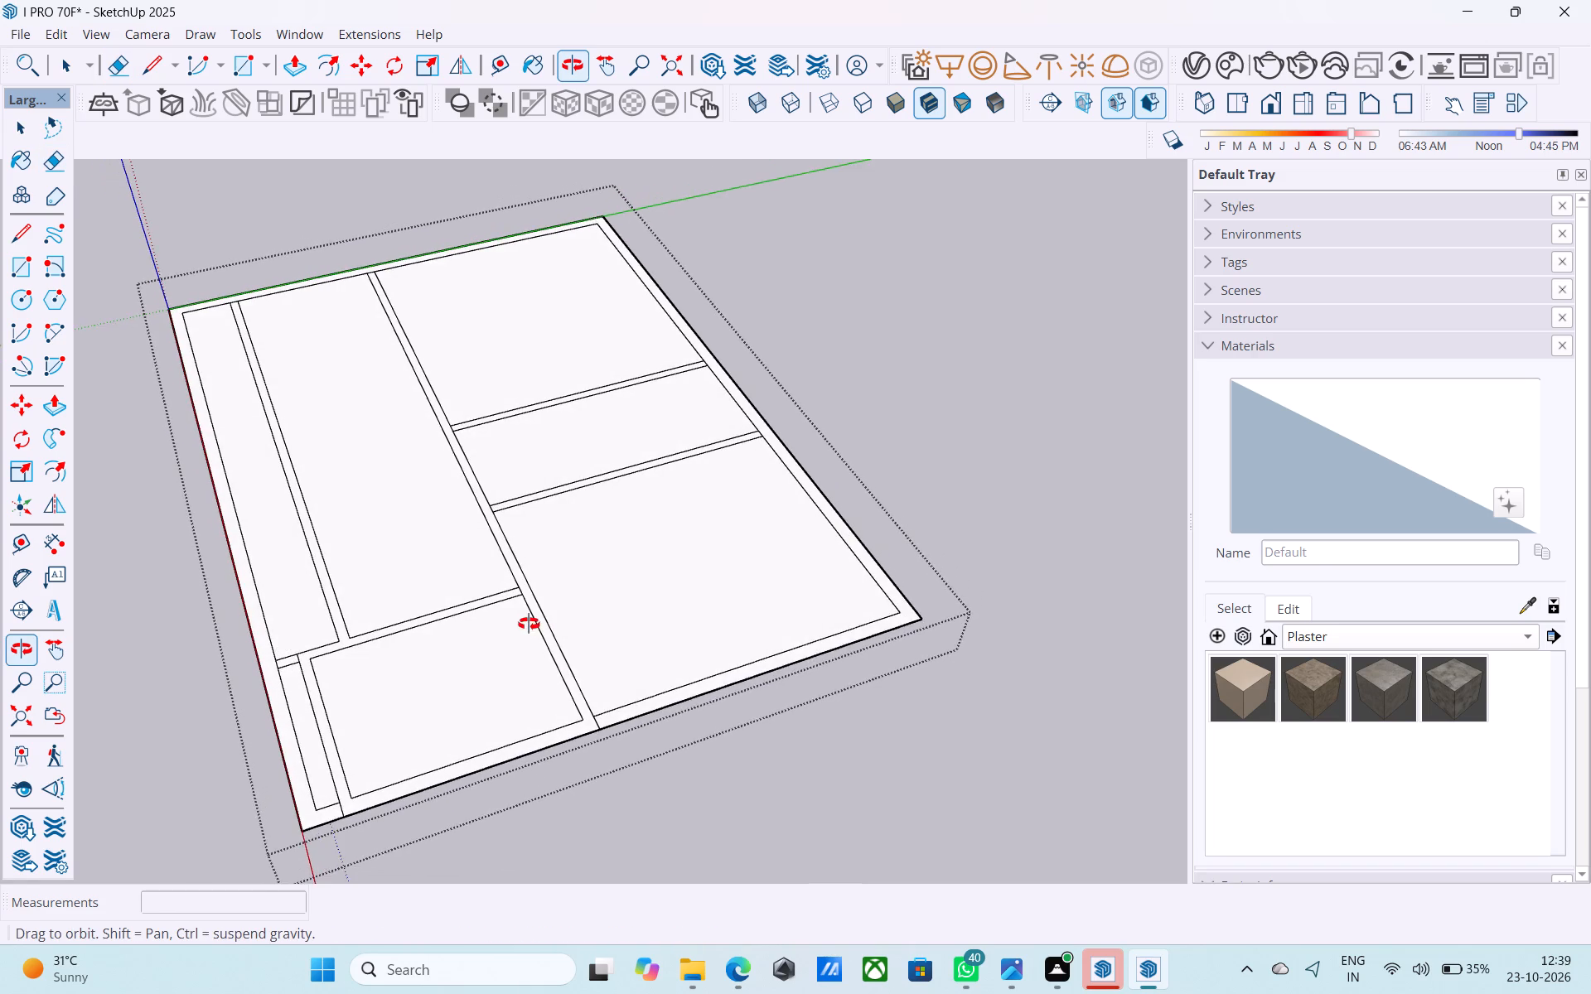
{"action": "middle_click_drag", "start_coordinate": [529, 624], "coordinate": [517, 646]}
{"action": "middle_click_drag", "start_coordinate": [505, 637], "coordinate": [477, 651]}
{"action": "scroll", "coordinate": [676, 482], "scroll_direction": "up", "scroll_amount": 1}
Extend the new cross wall's nearer line 9" through the outer wall and erase the outer wall's inner edge segment between the cross wall's lines.
{"action": "key", "text": "l"}
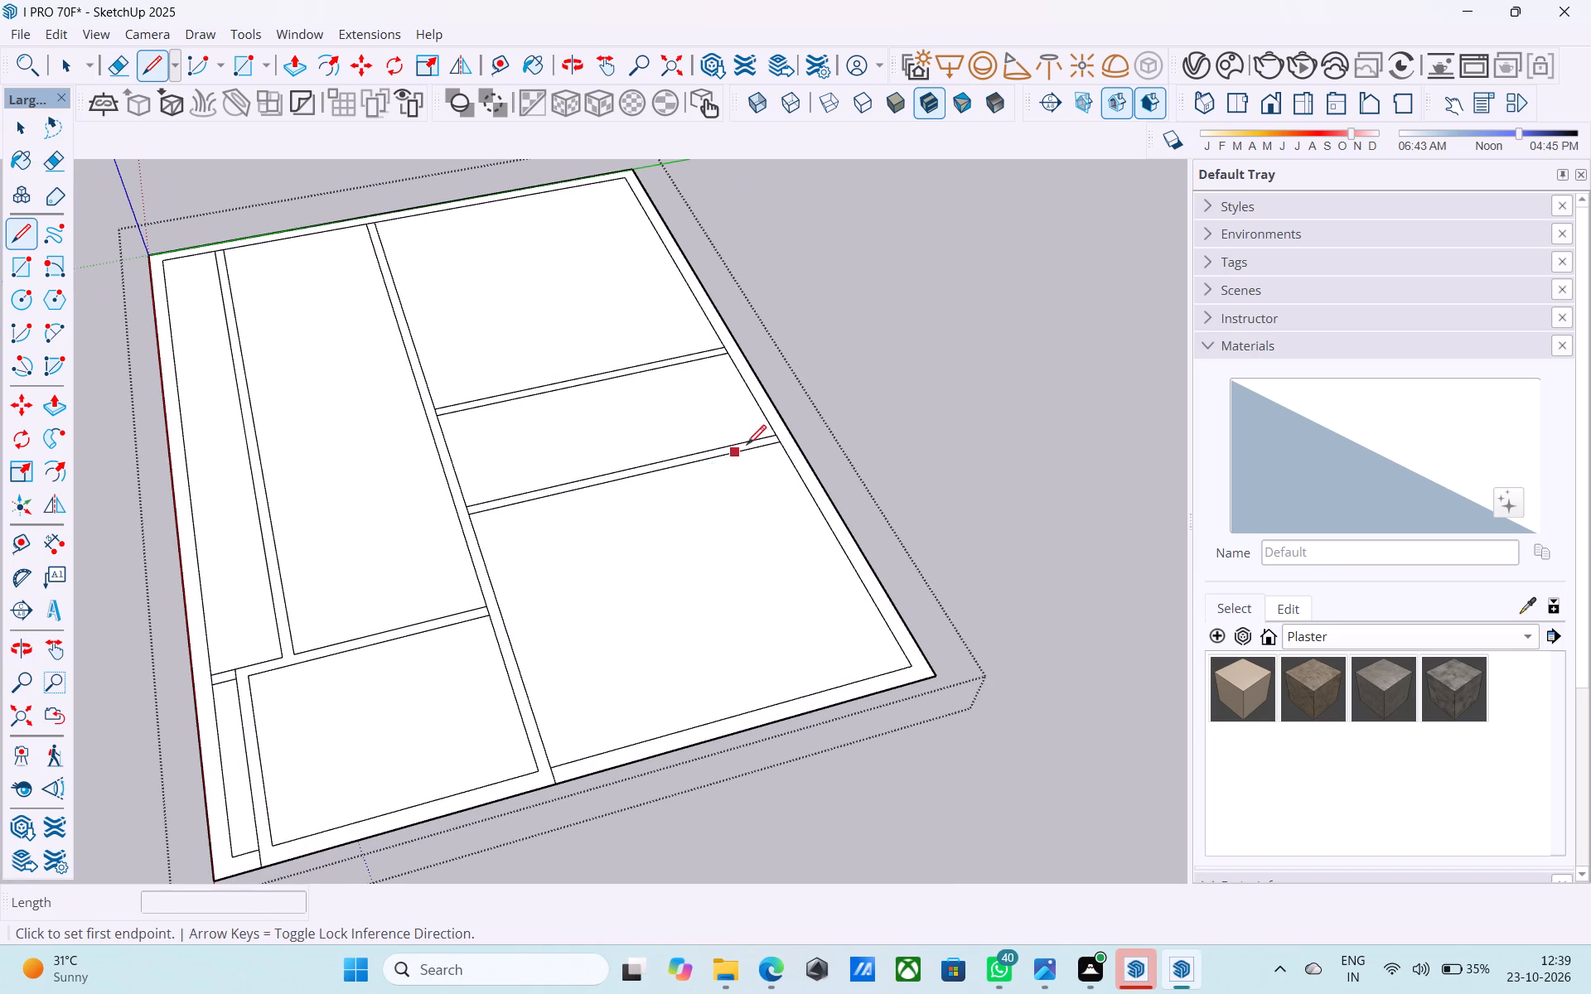
{"action": "scroll", "coordinate": [753, 443], "scroll_direction": "up", "scroll_amount": 6}
{"action": "left_click", "coordinate": [804, 438]}
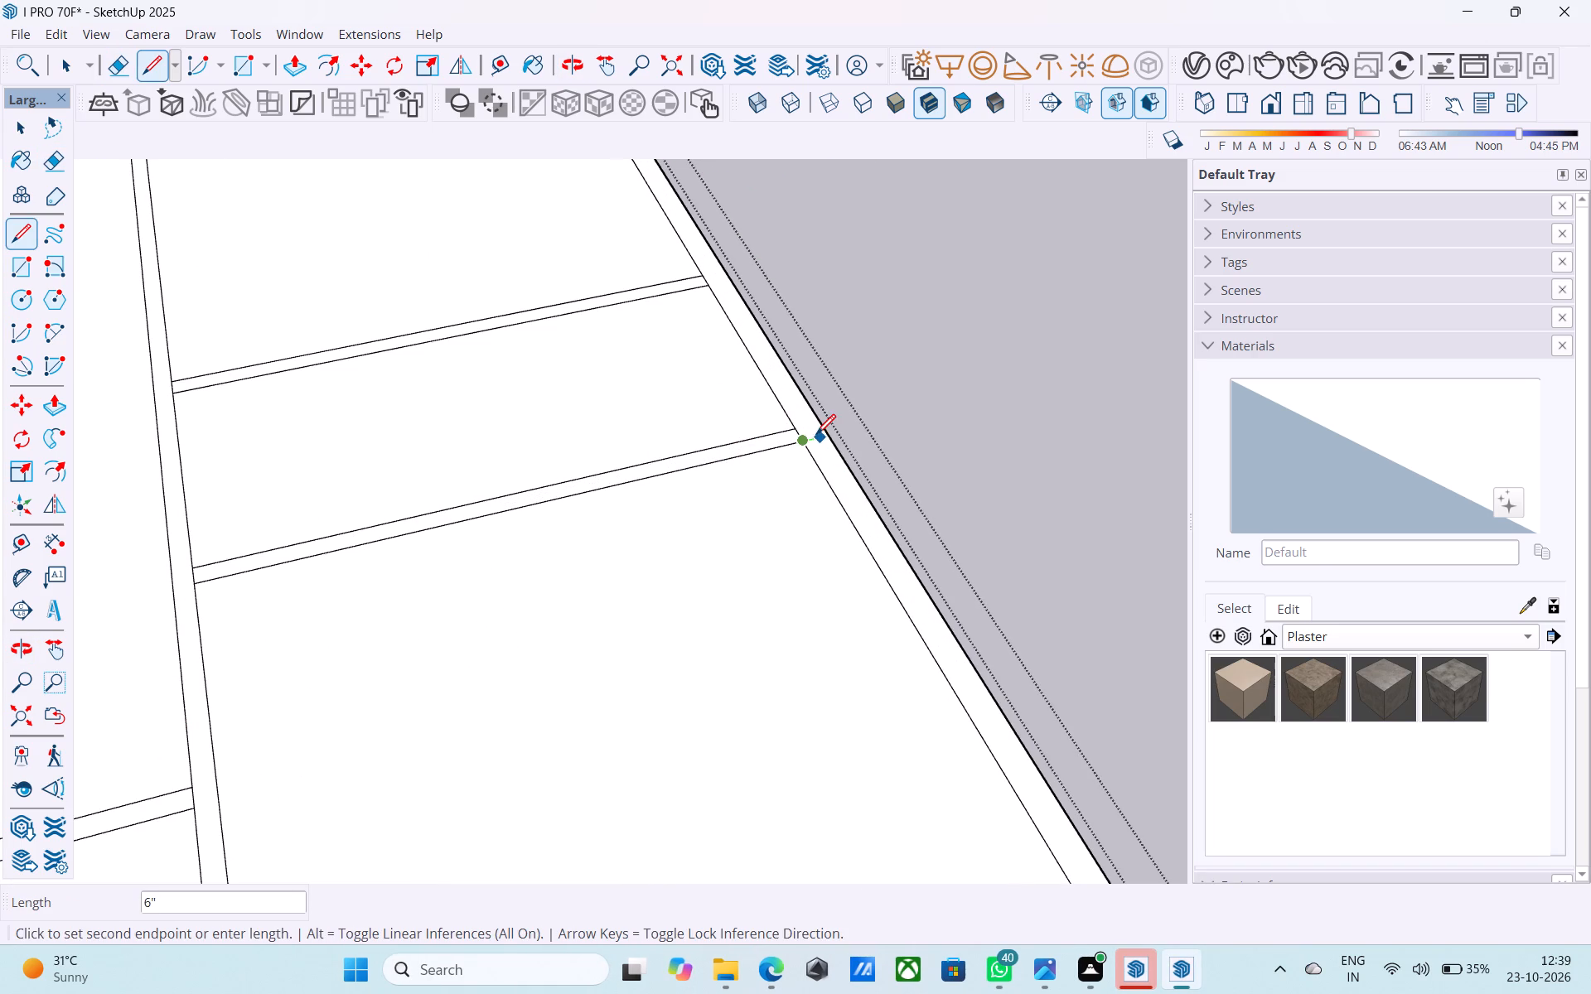
{"action": "left_click", "coordinate": [825, 434]}
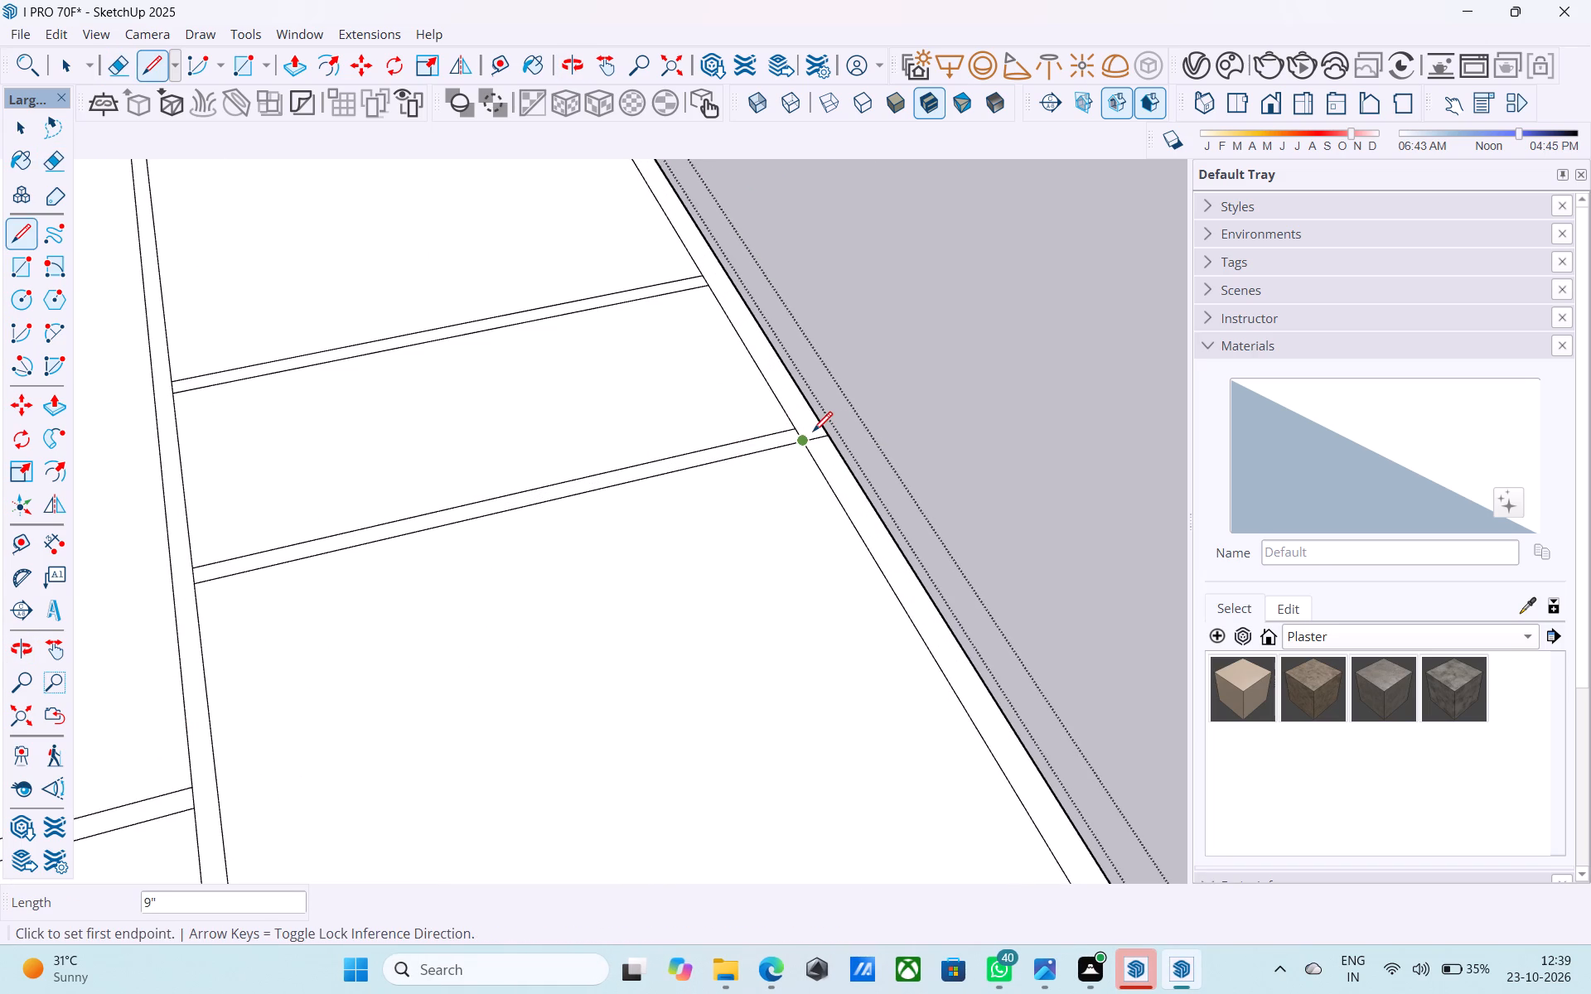
{"action": "key", "text": "e"}
{"action": "scroll", "coordinate": [810, 433], "scroll_direction": "up", "scroll_amount": 3}
{"action": "left_click", "coordinate": [792, 438]}
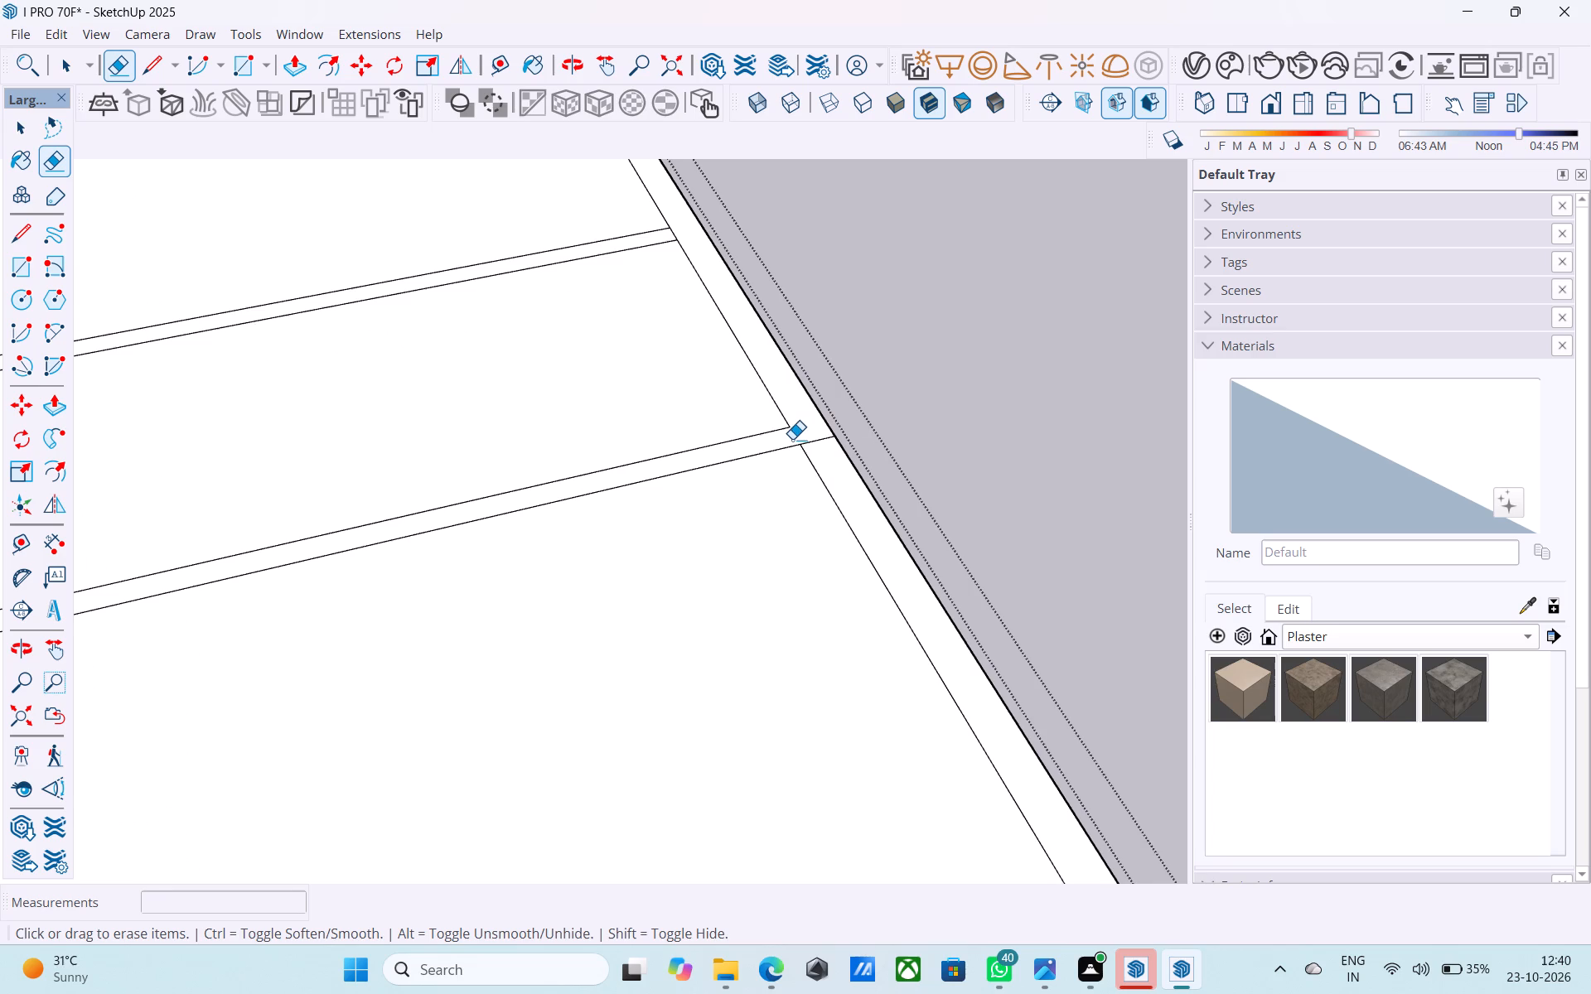
Erase both lines of the wider side's older cross wall, the one farther from the near outer wall.
{"action": "scroll", "coordinate": [792, 449], "scroll_direction": "up", "scroll_amount": 1}
{"action": "scroll", "coordinate": [792, 452], "scroll_direction": "down", "scroll_amount": 11}
{"action": "middle_click", "coordinate": [742, 360]}
{"action": "scroll", "coordinate": [740, 359], "scroll_direction": "up", "scroll_amount": 5}
{"action": "scroll", "coordinate": [740, 359], "scroll_direction": "down", "scroll_amount": 3}
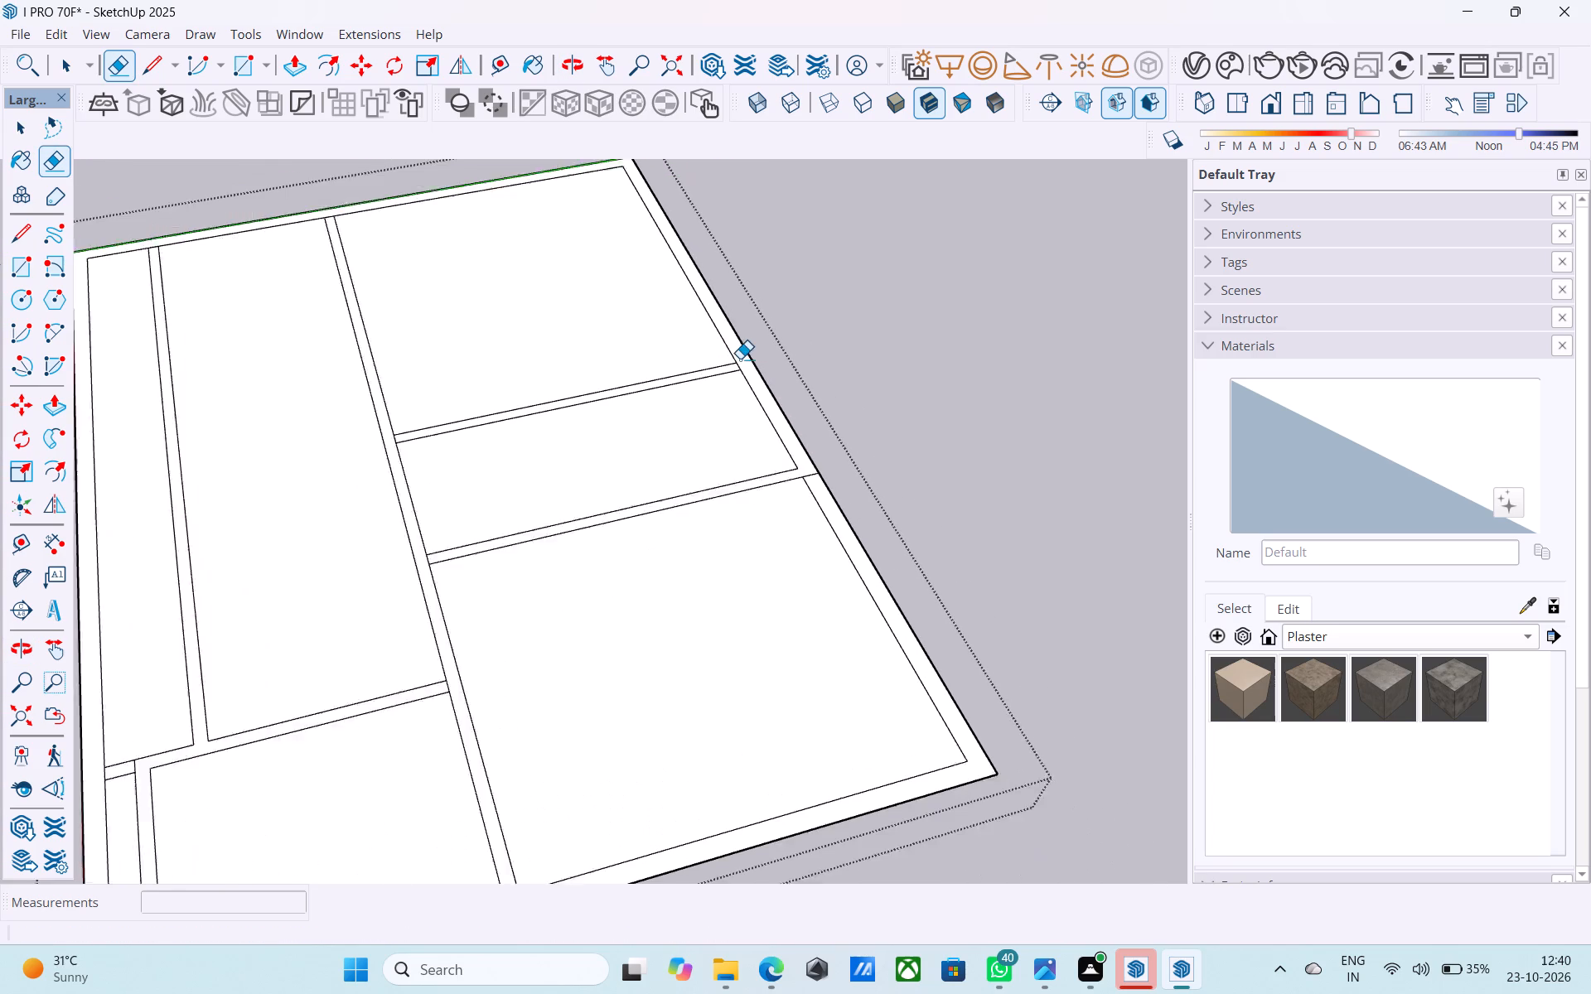
{"action": "scroll", "coordinate": [740, 359], "scroll_direction": "down", "scroll_amount": 2}
{"action": "left_click_drag", "start_coordinate": [649, 404], "coordinate": [631, 335]}
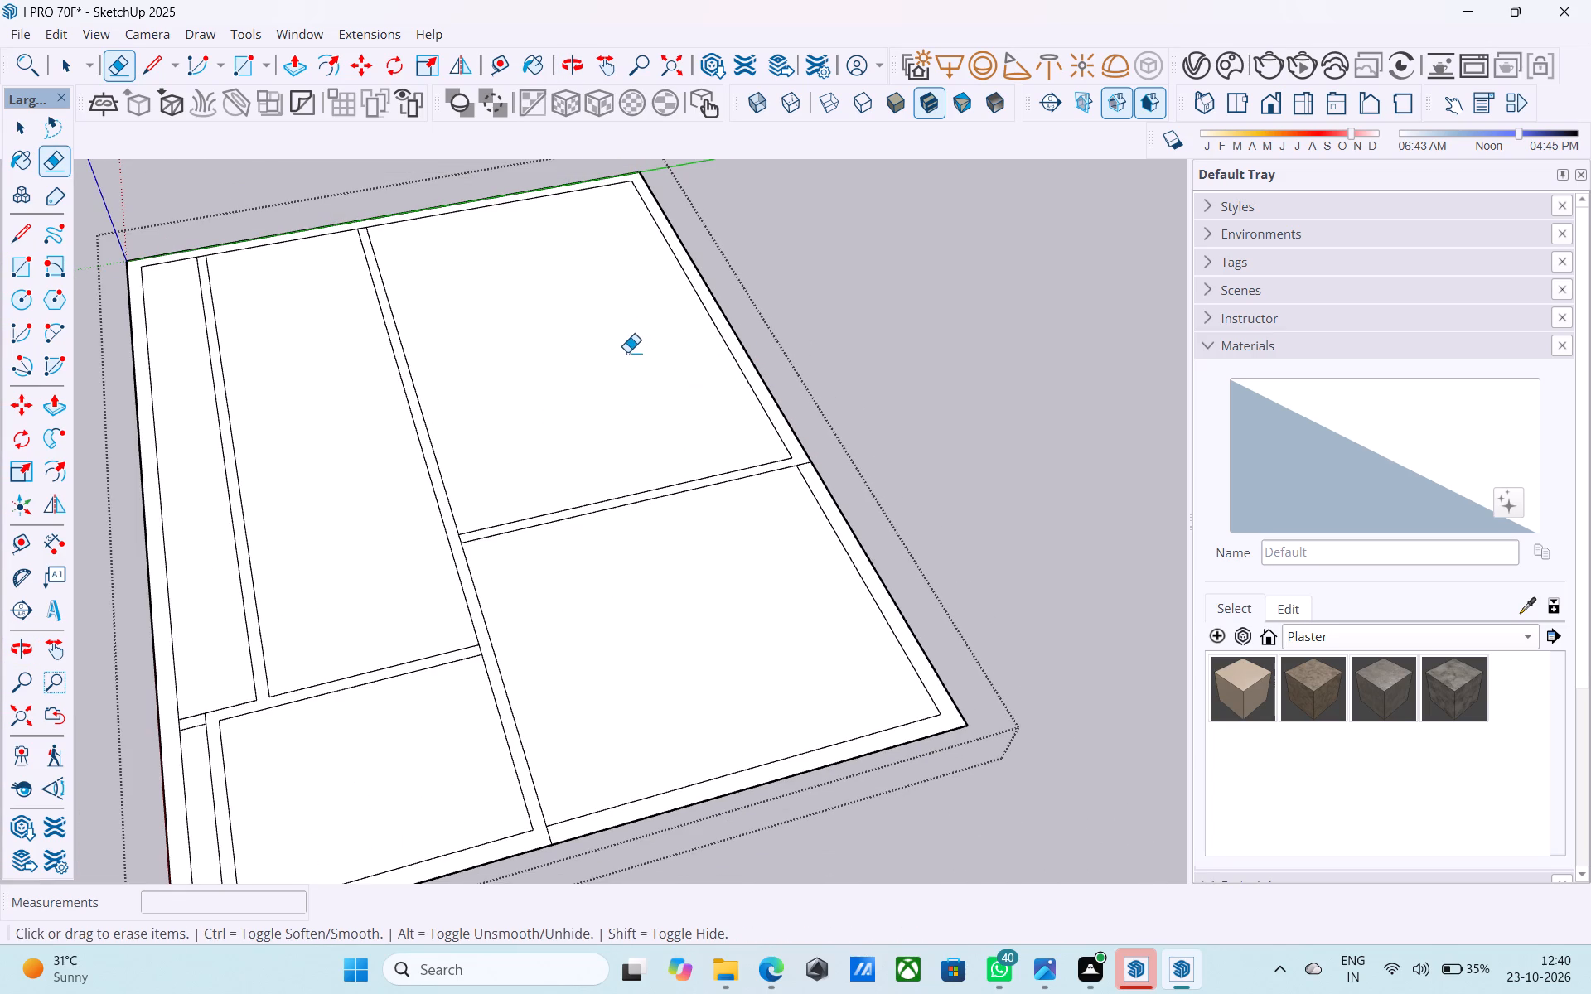
Draw a 16' line across the wider side's far room from outer wall to long partition, and copy it 6" toward the near wall.
{"action": "scroll", "coordinate": [626, 361], "scroll_direction": "down", "scroll_amount": 5}
{"action": "key", "text": "space"}
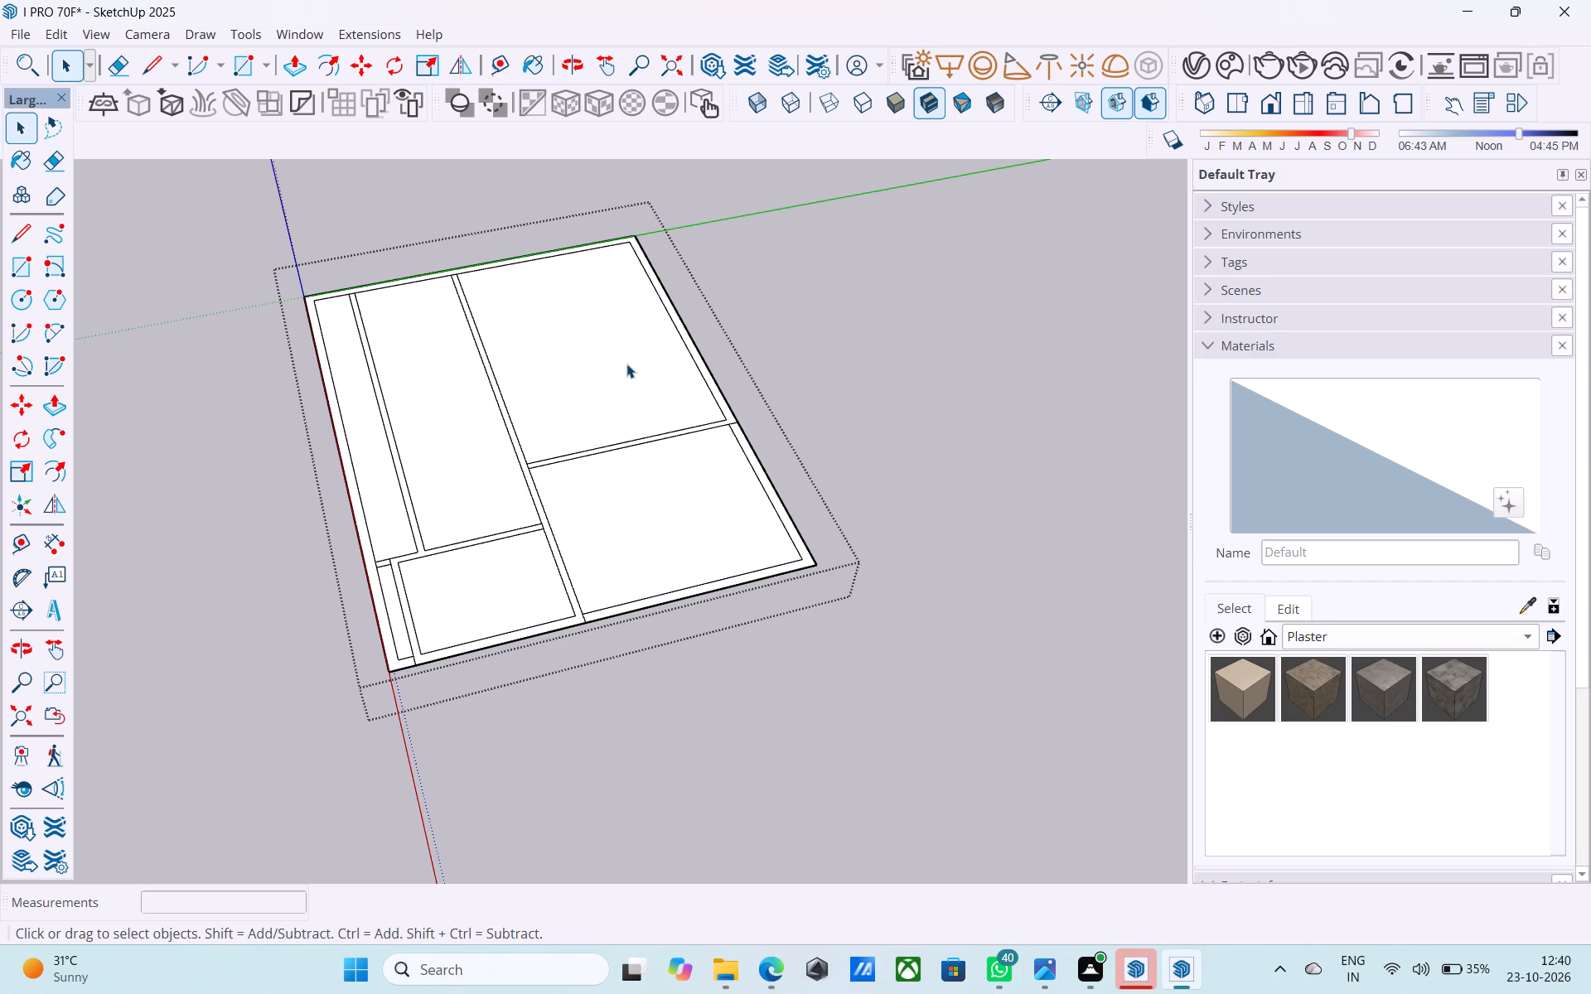
{"action": "key", "text": "l"}
{"action": "scroll", "coordinate": [653, 313], "scroll_direction": "up", "scroll_amount": 4}
{"action": "left_click", "coordinate": [682, 331]}
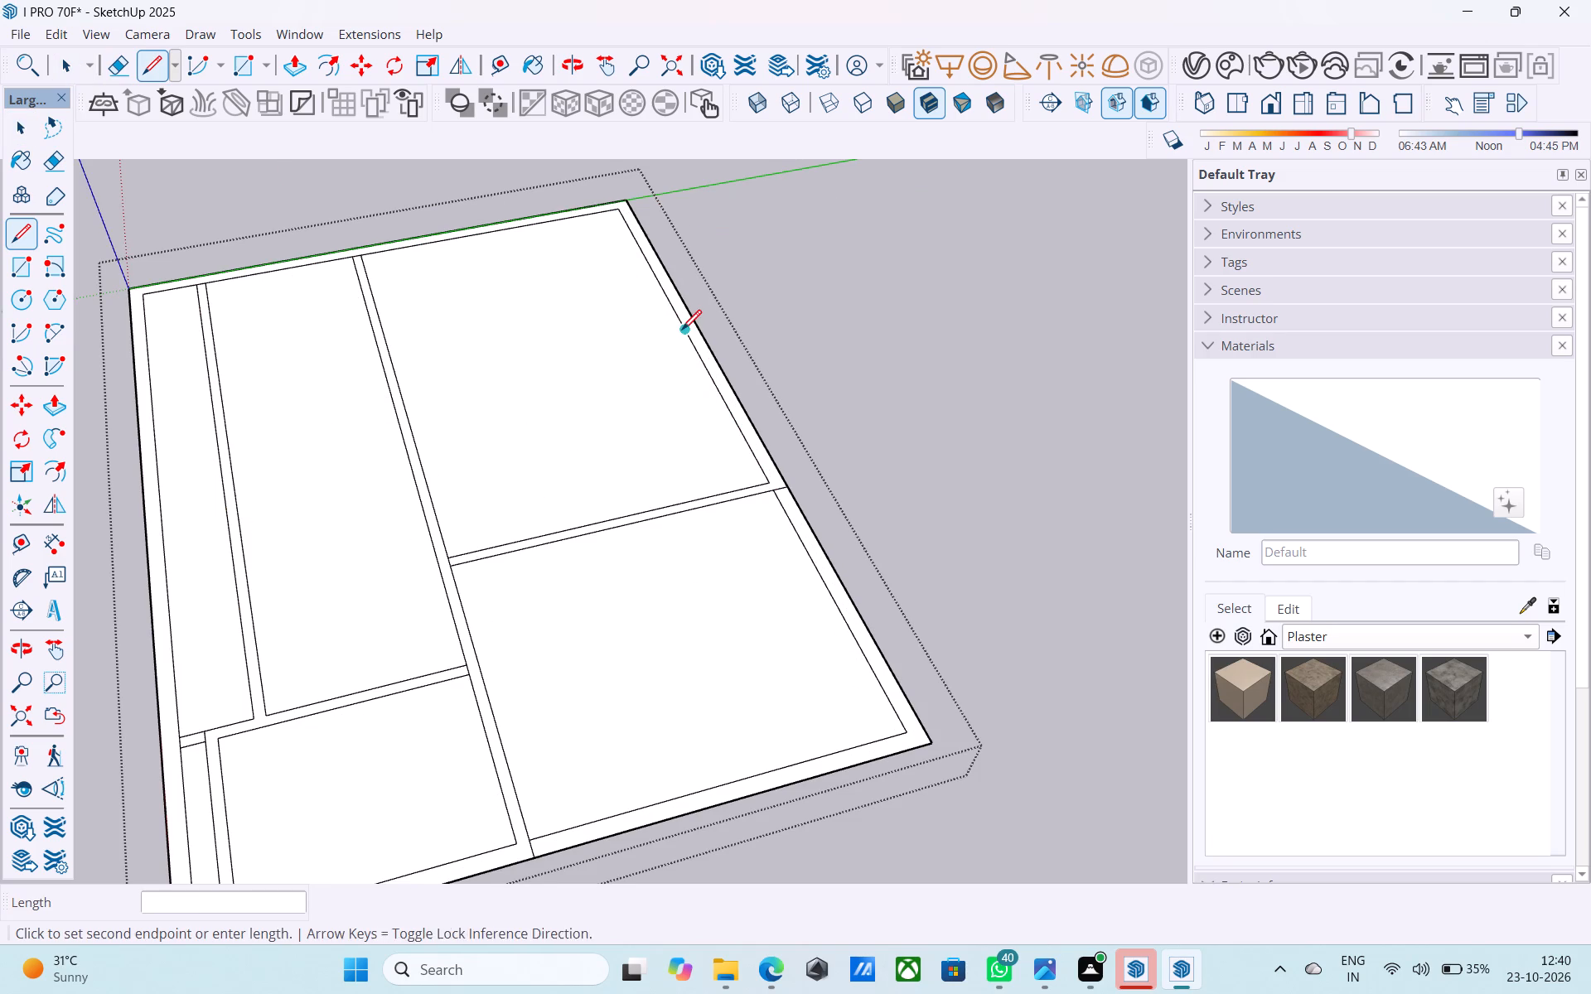
{"action": "left_click", "coordinate": [401, 395]}
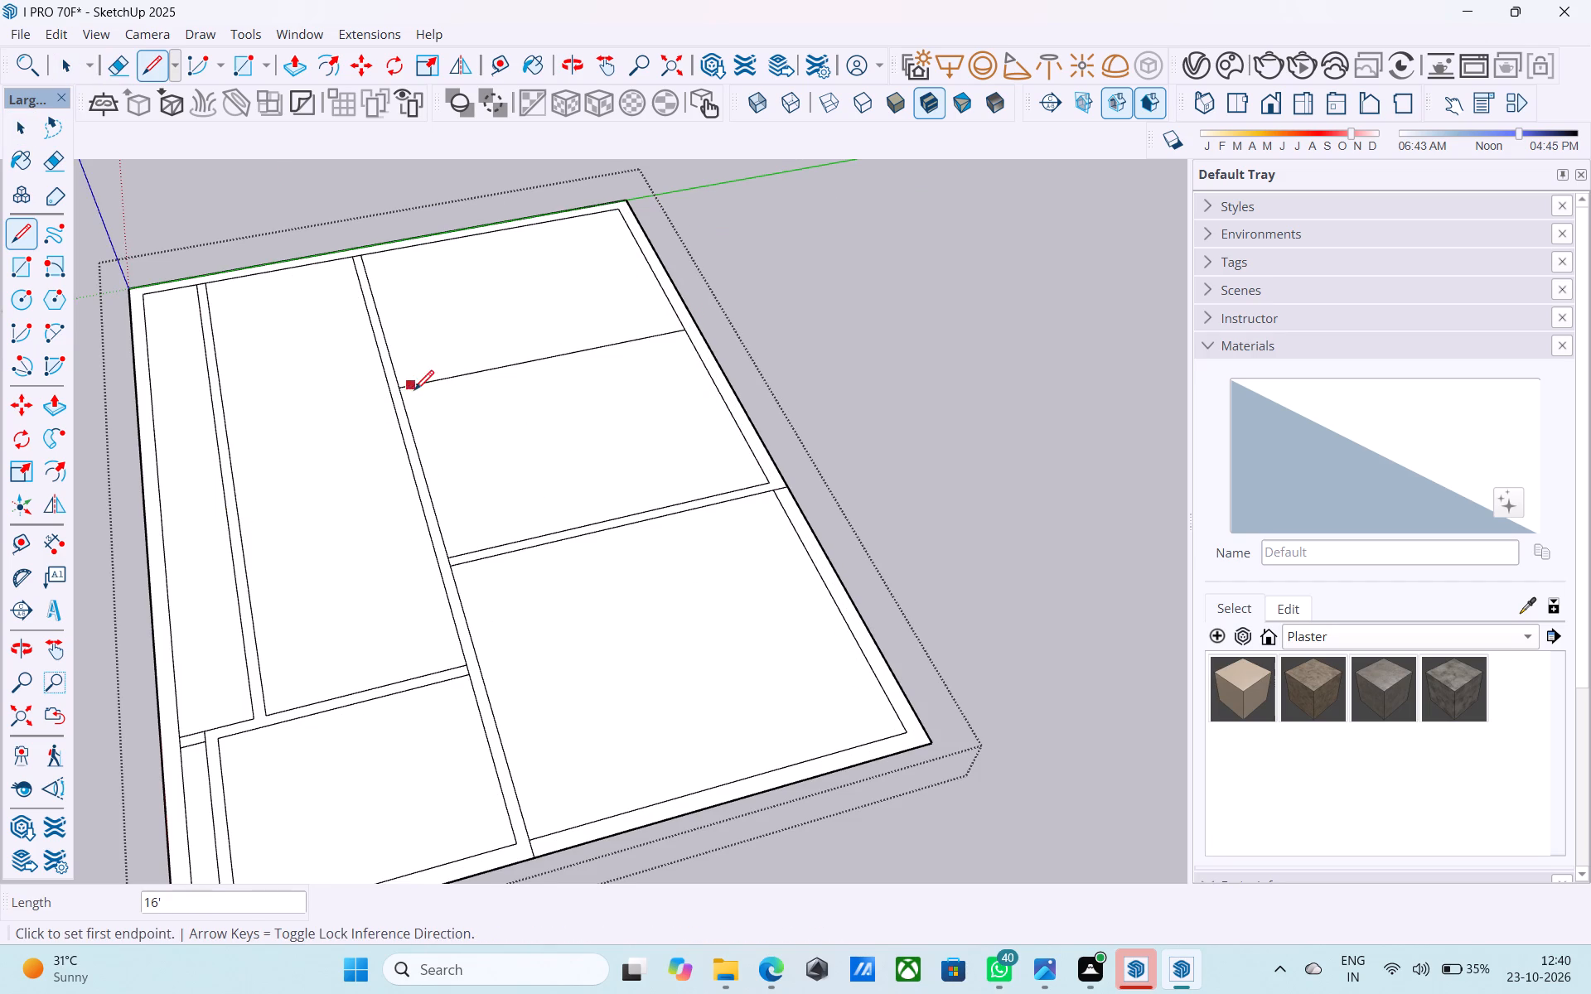
{"action": "key", "text": "space"}
{"action": "left_click", "coordinate": [433, 383]}
{"action": "key", "text": "m"}
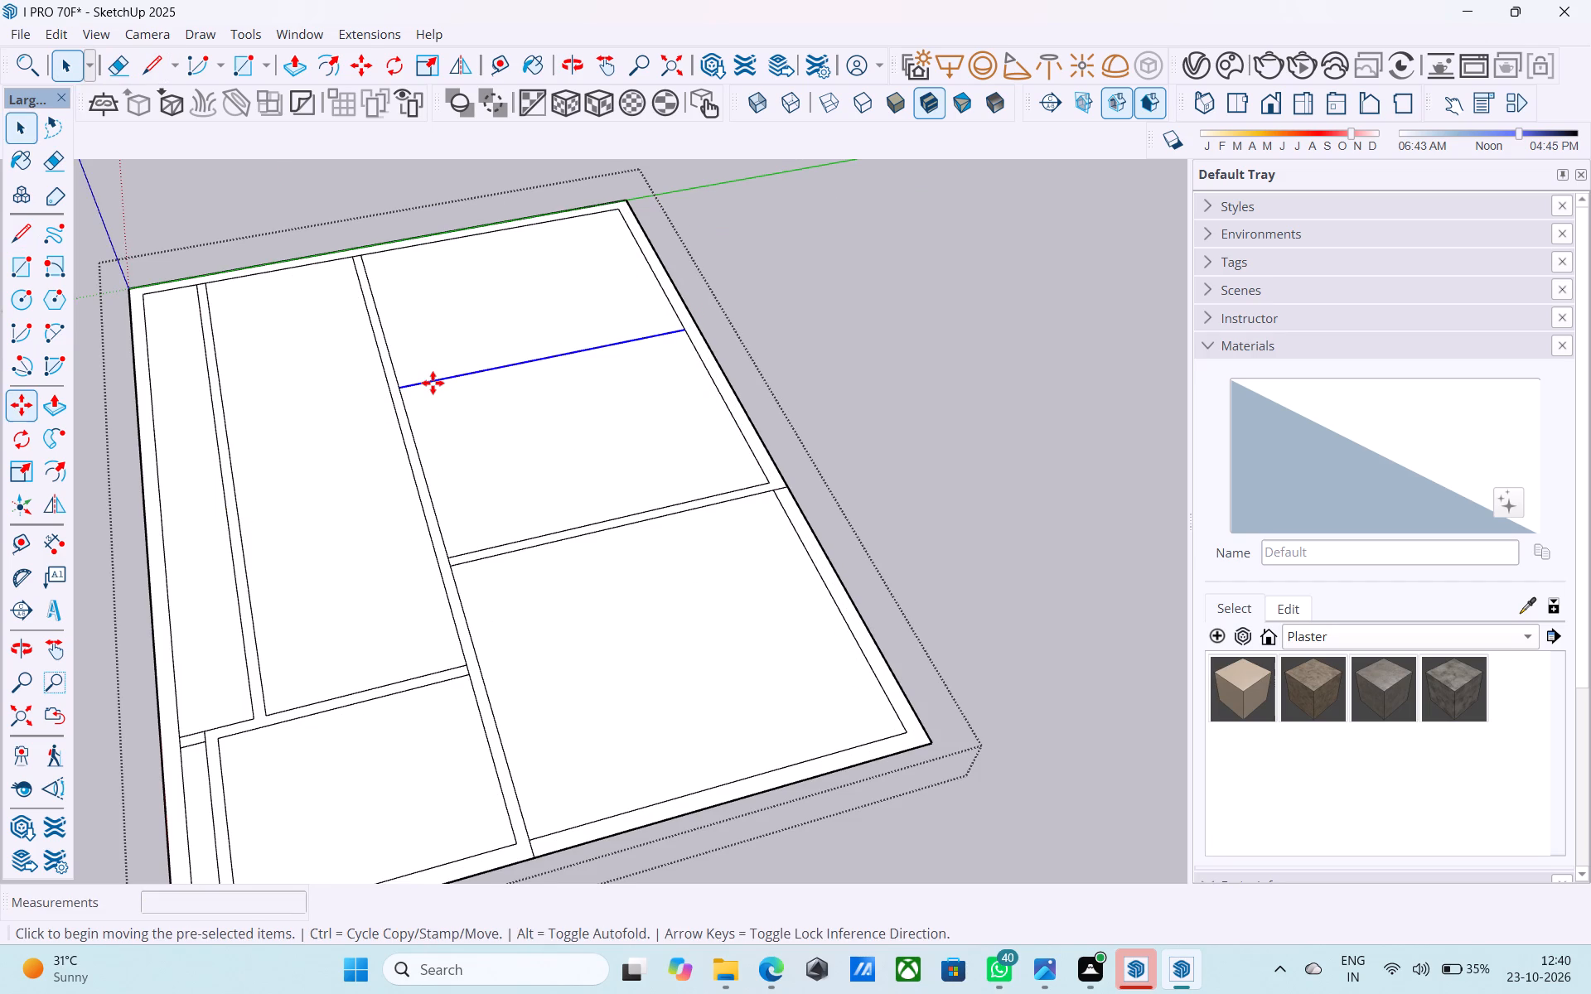
{"action": "left_click", "coordinate": [675, 329]}
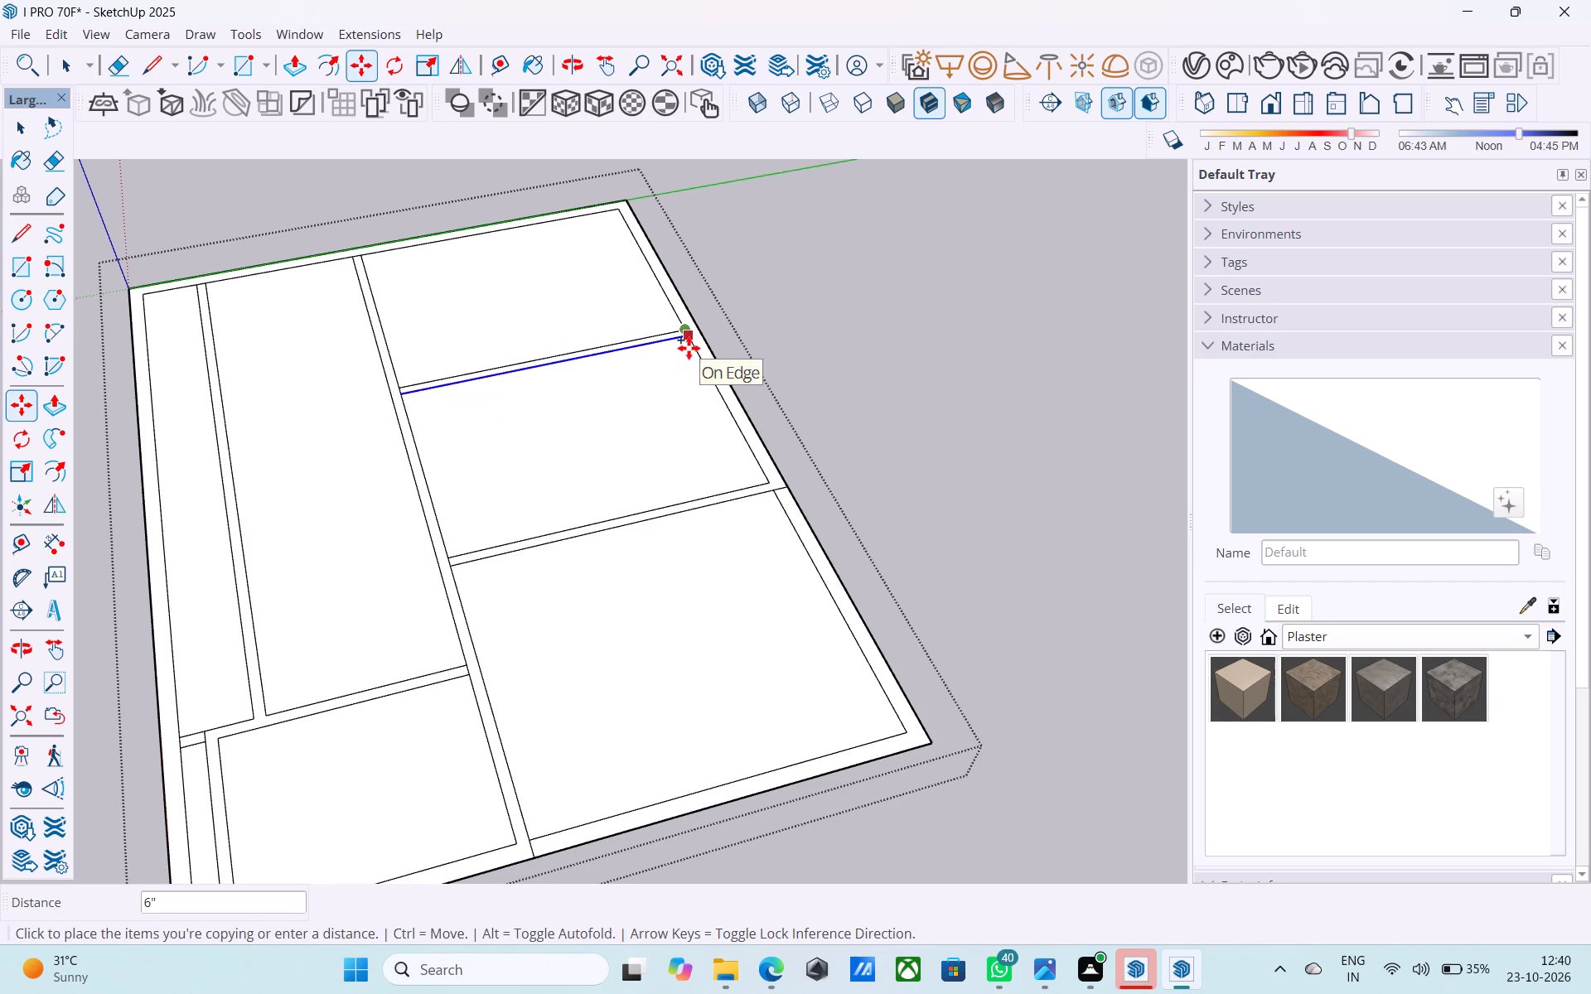
{"action": "left_click", "coordinate": [689, 348]}
Erase the long partition's face segments where the narrower side's cross wall and the wider side's nearer cross wall join it.
{"action": "key", "text": "space"}
{"action": "scroll", "coordinate": [580, 311], "scroll_direction": "down", "scroll_amount": 6}
{"action": "scroll", "coordinate": [547, 340], "scroll_direction": "up", "scroll_amount": 9}
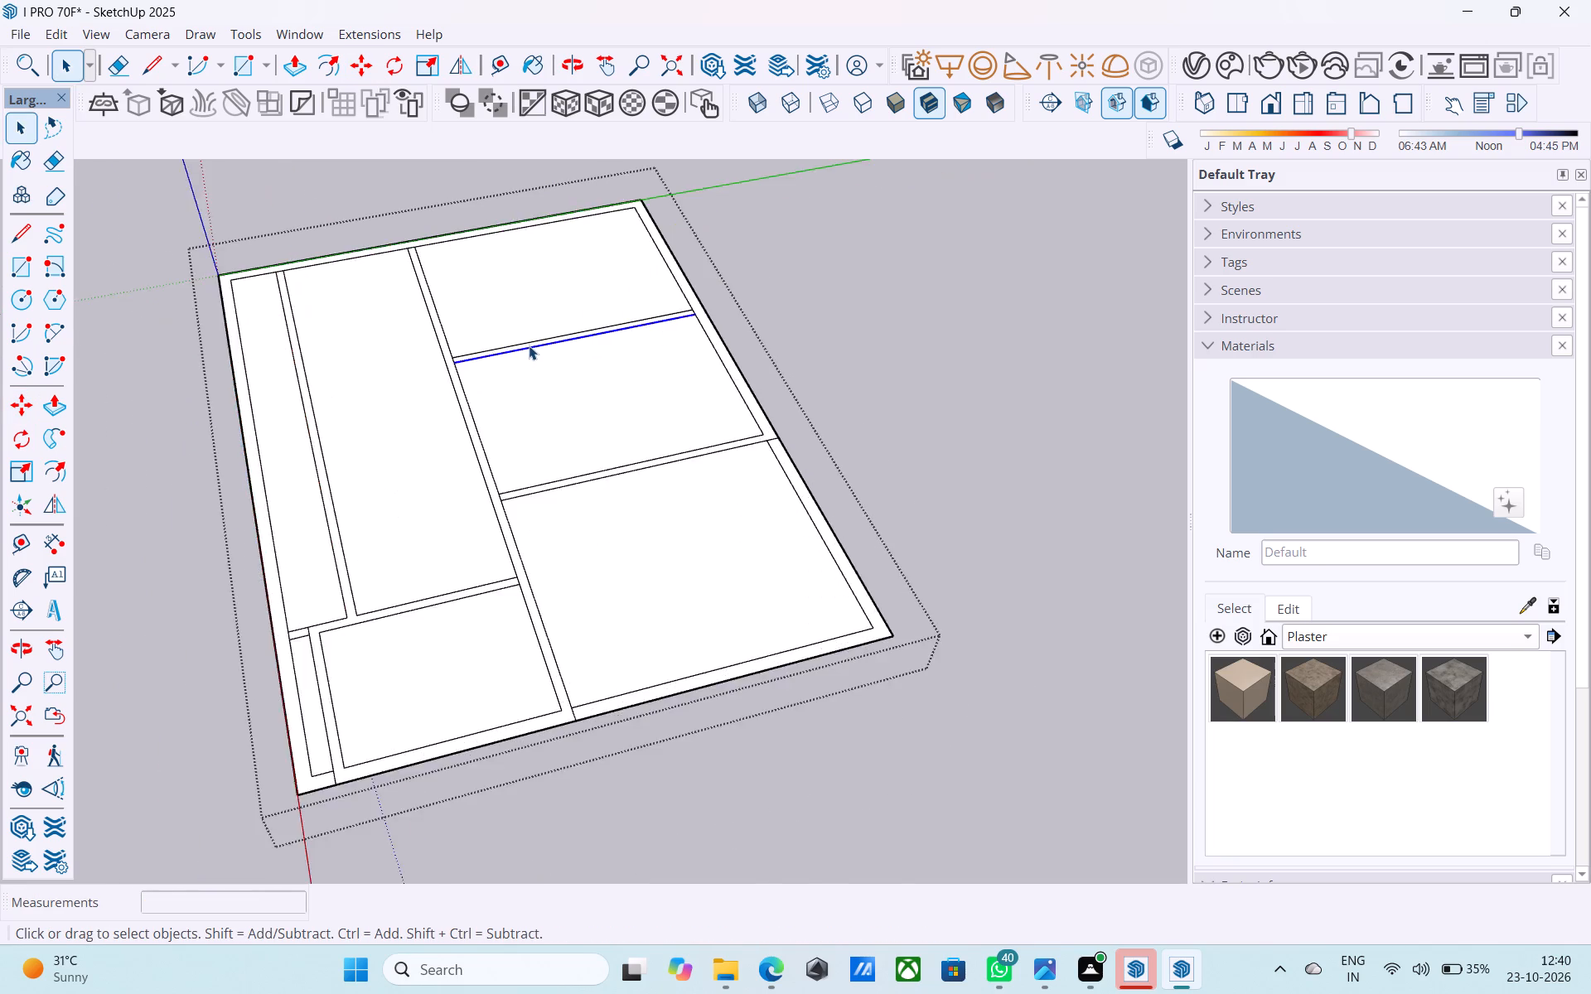
{"action": "scroll", "coordinate": [529, 345], "scroll_direction": "up", "scroll_amount": 3}
{"action": "scroll", "coordinate": [530, 345], "scroll_direction": "down", "scroll_amount": 2}
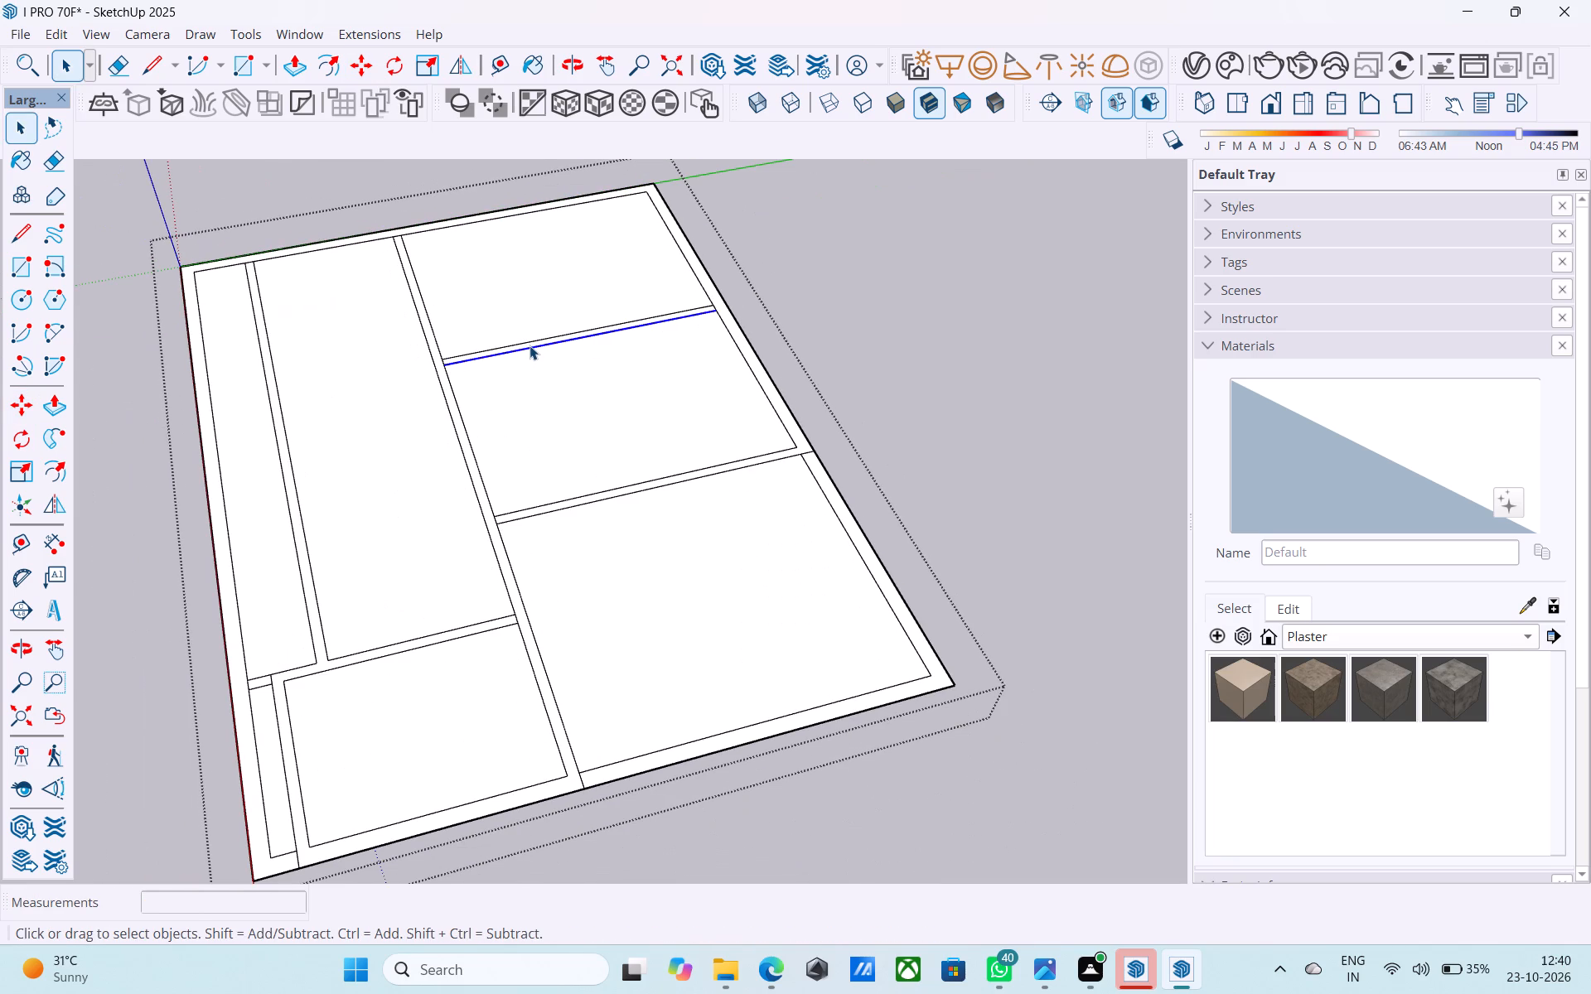
{"action": "scroll", "coordinate": [528, 622], "scroll_direction": "up", "scroll_amount": 6}
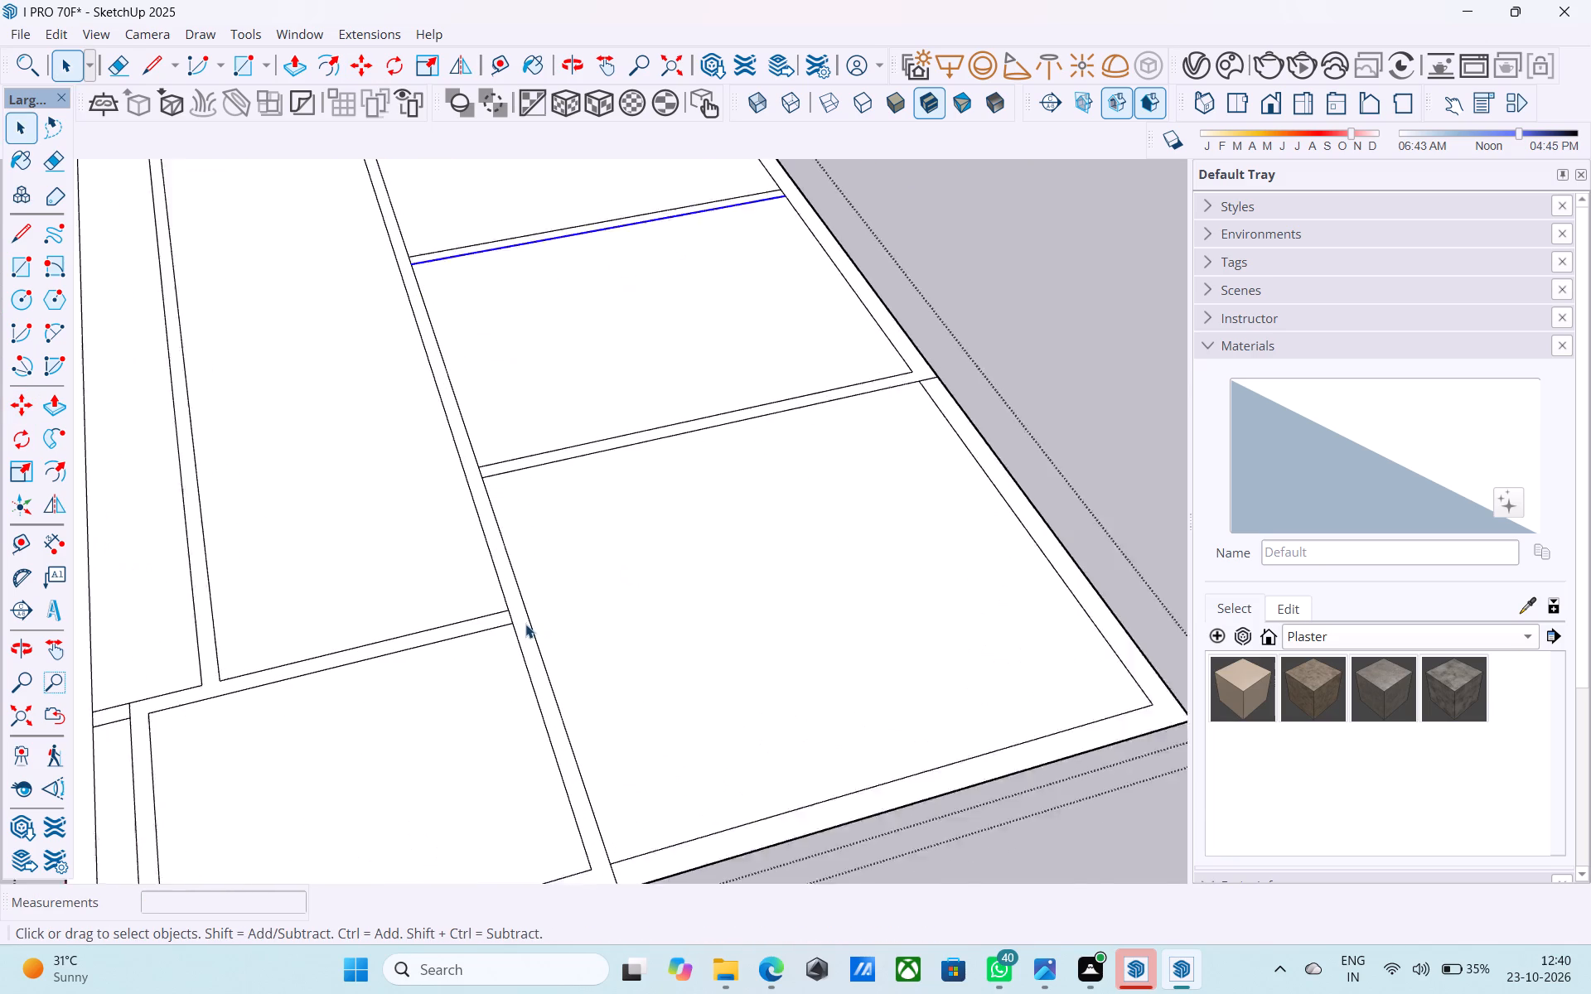
{"action": "scroll", "coordinate": [525, 624], "scroll_direction": "up", "scroll_amount": 1}
{"action": "key", "text": "e"}
{"action": "left_click", "coordinate": [510, 620]}
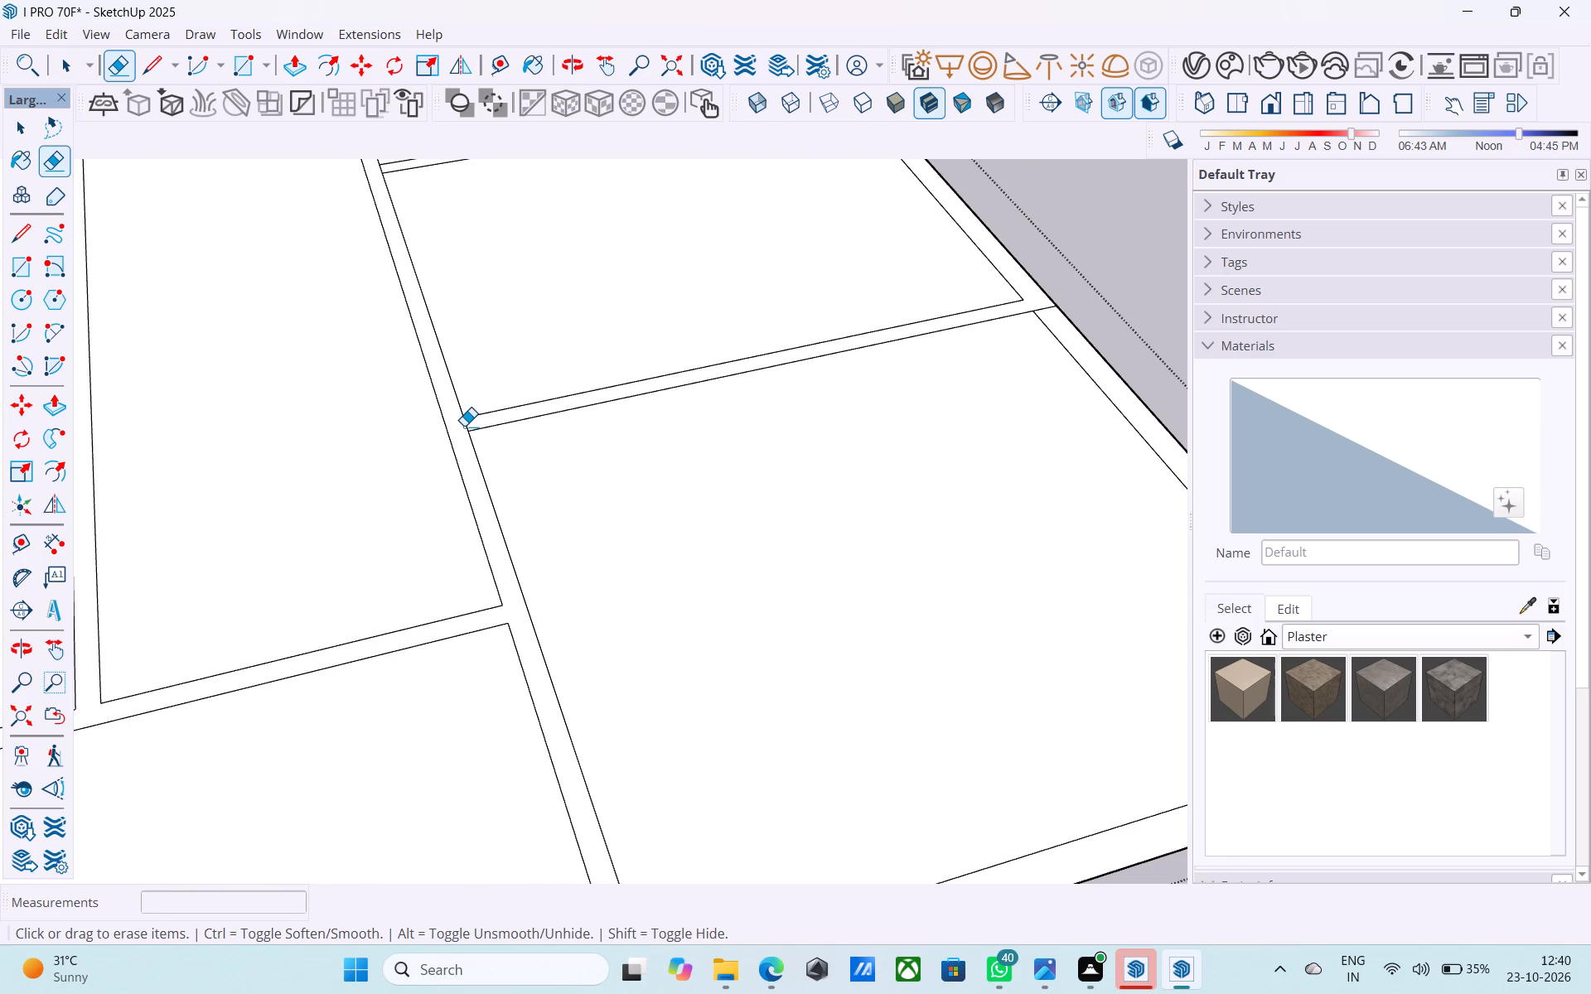
{"action": "left_click", "coordinate": [465, 426]}
Erase the long partition's face segment where the wider side's farther cross wall joins it.
{"action": "scroll", "coordinate": [474, 599], "scroll_direction": "down", "scroll_amount": 11}
{"action": "scroll", "coordinate": [438, 386], "scroll_direction": "up", "scroll_amount": 10}
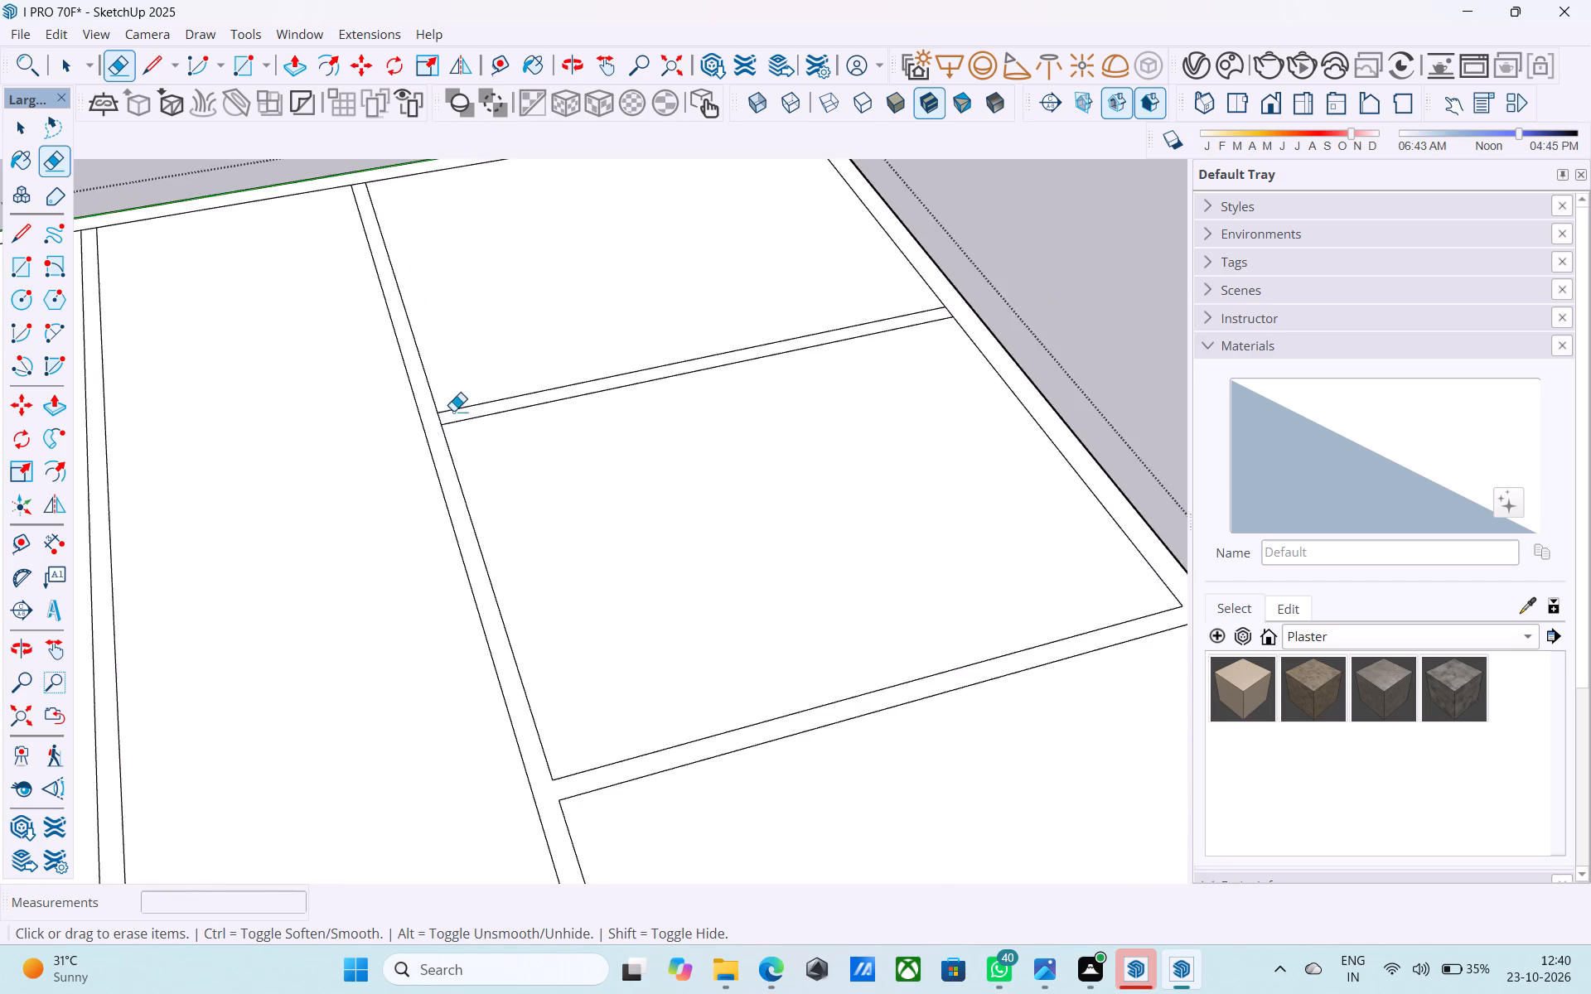
{"action": "scroll", "coordinate": [453, 411], "scroll_direction": "up", "scroll_amount": 5}
{"action": "left_click", "coordinate": [427, 427]}
{"action": "key", "text": "space"}
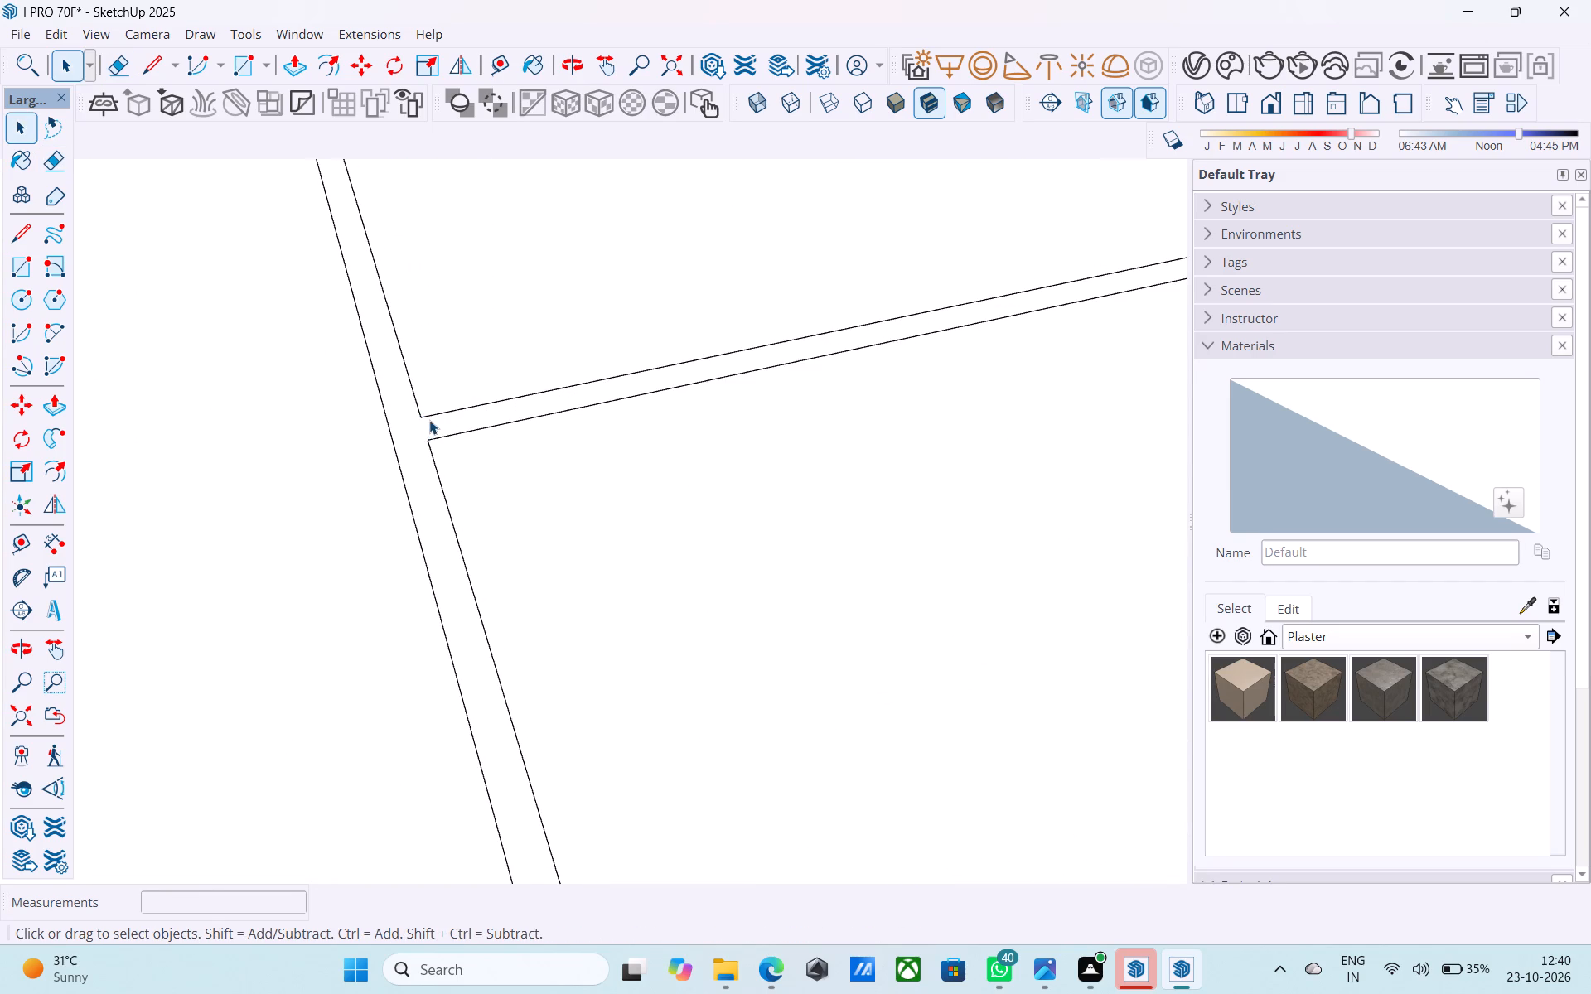
Save the model with the joined interior walls.
{"action": "scroll", "coordinate": [429, 420], "scroll_direction": "down", "scroll_amount": 16}
{"action": "scroll", "coordinate": [432, 421], "scroll_direction": "up", "scroll_amount": 1}
{"action": "scroll", "coordinate": [432, 421], "scroll_direction": "down", "scroll_amount": 5}
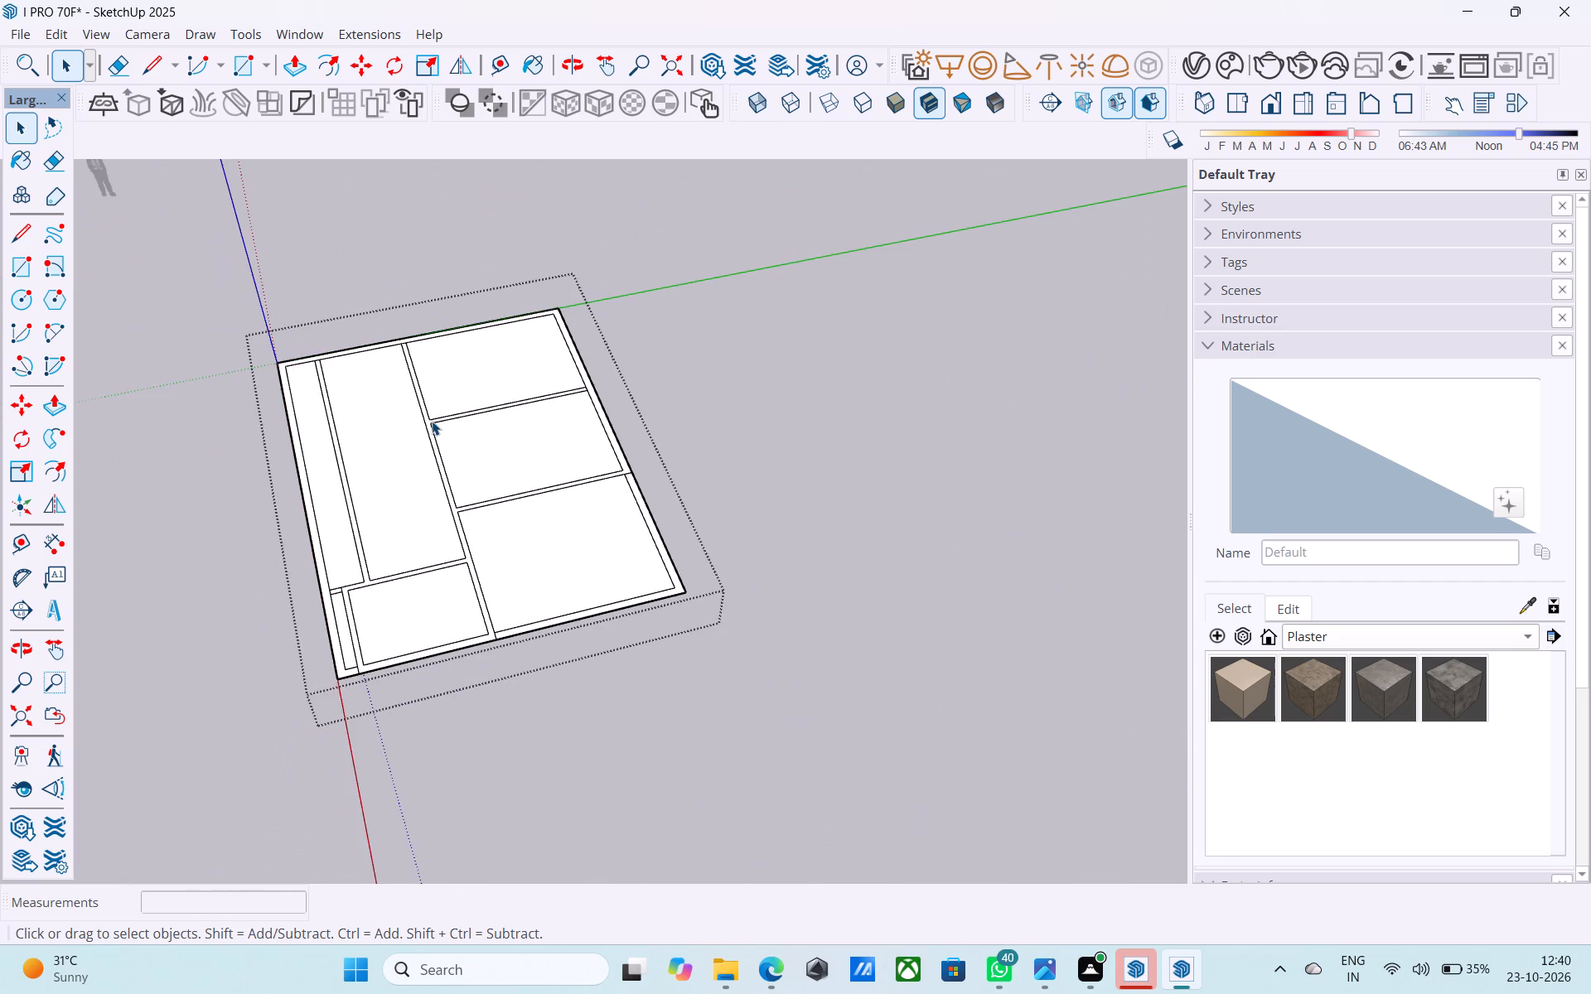
{"action": "scroll", "coordinate": [432, 421], "scroll_direction": "up", "scroll_amount": 1}
{"action": "key", "text": "ctrl+s"}
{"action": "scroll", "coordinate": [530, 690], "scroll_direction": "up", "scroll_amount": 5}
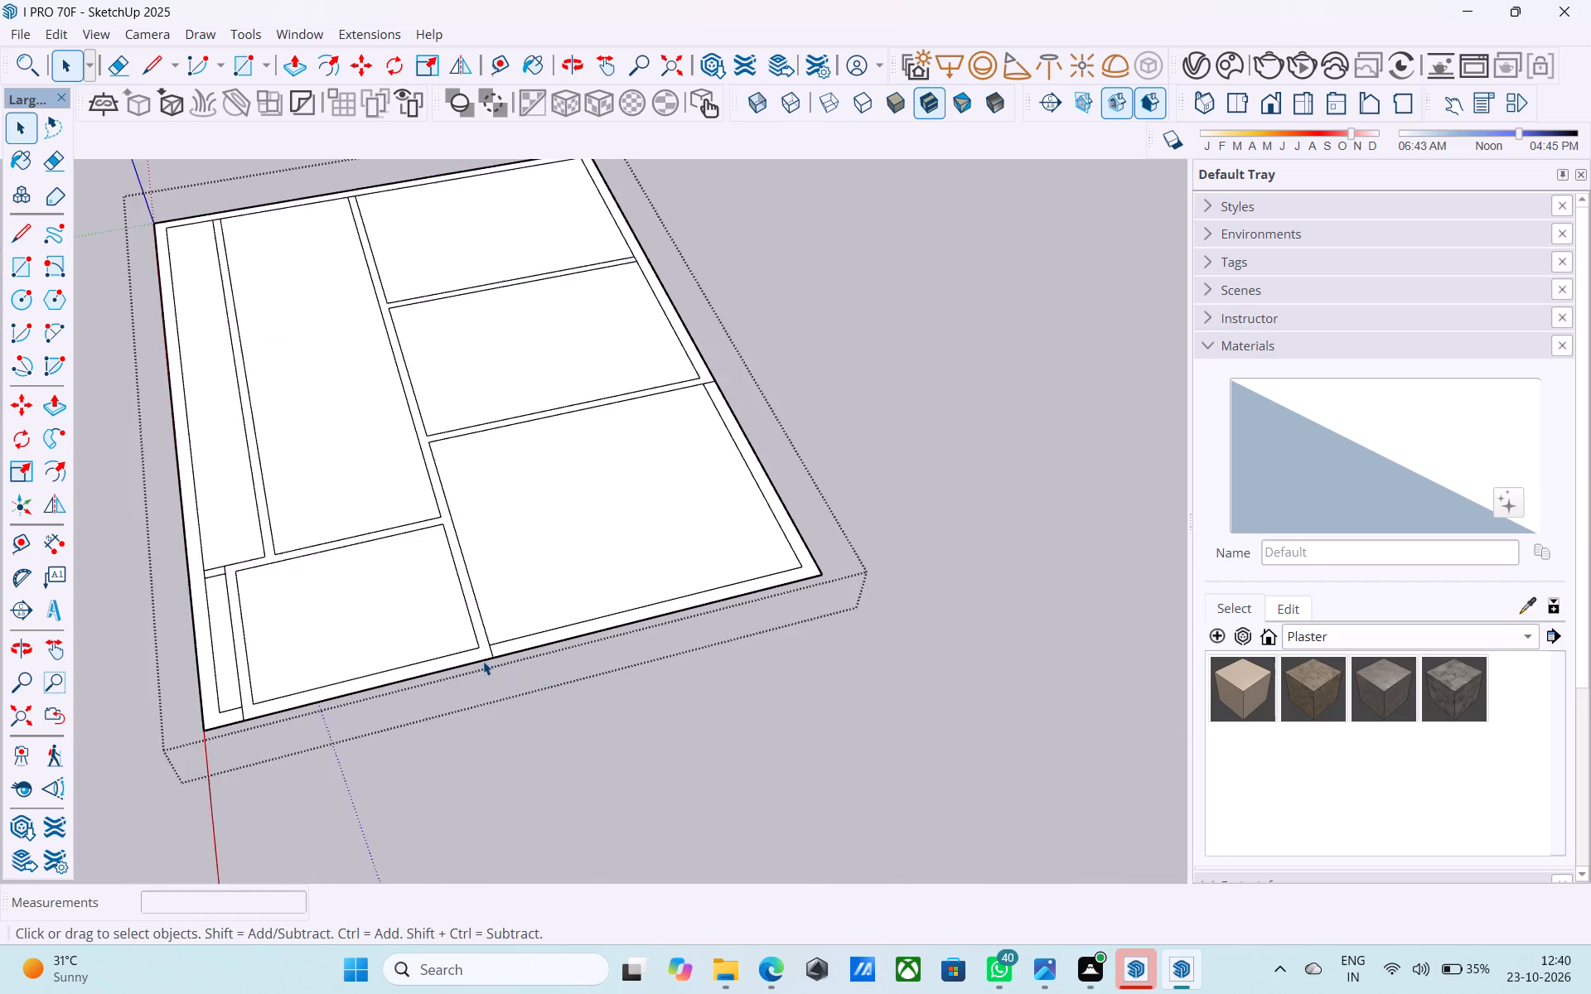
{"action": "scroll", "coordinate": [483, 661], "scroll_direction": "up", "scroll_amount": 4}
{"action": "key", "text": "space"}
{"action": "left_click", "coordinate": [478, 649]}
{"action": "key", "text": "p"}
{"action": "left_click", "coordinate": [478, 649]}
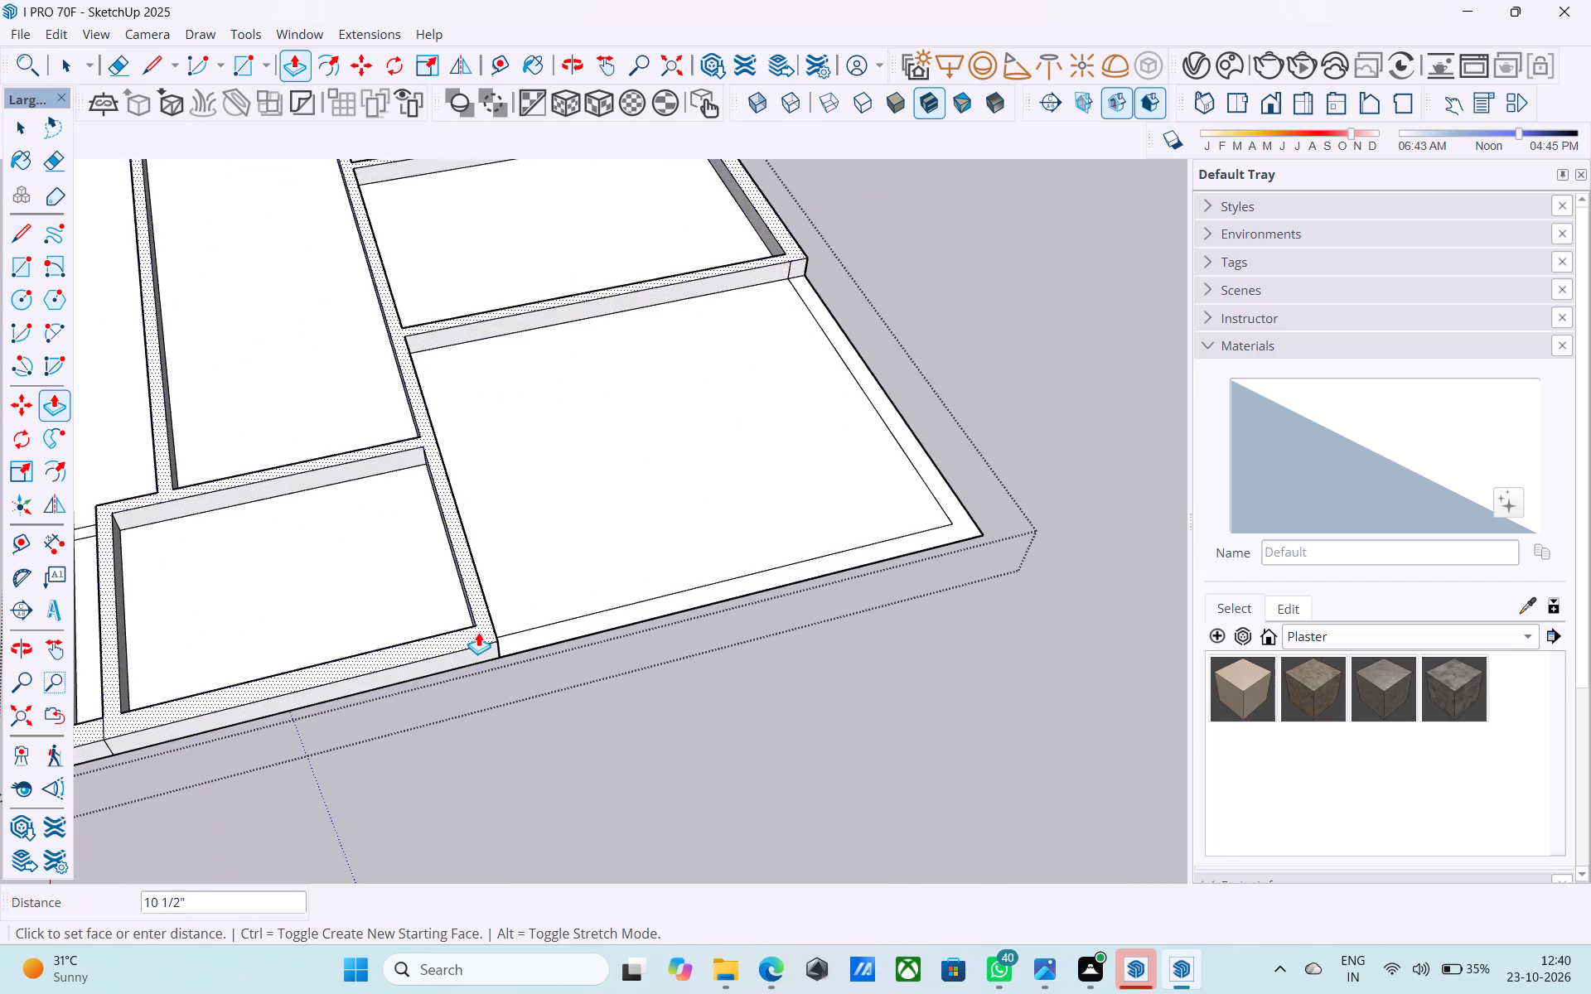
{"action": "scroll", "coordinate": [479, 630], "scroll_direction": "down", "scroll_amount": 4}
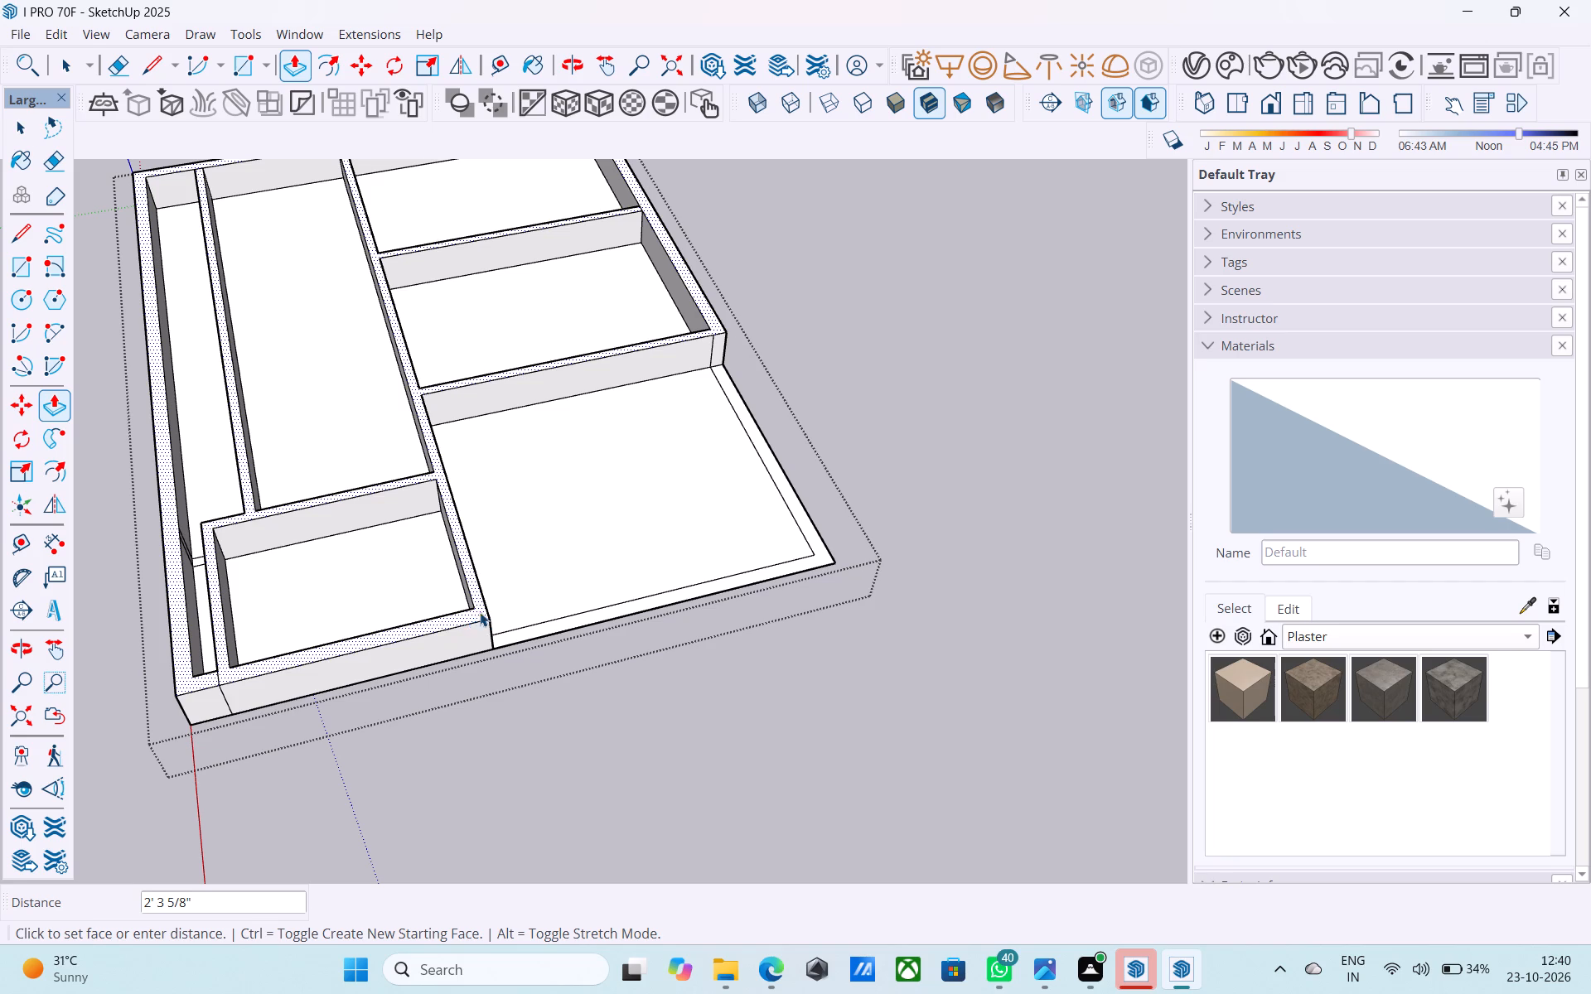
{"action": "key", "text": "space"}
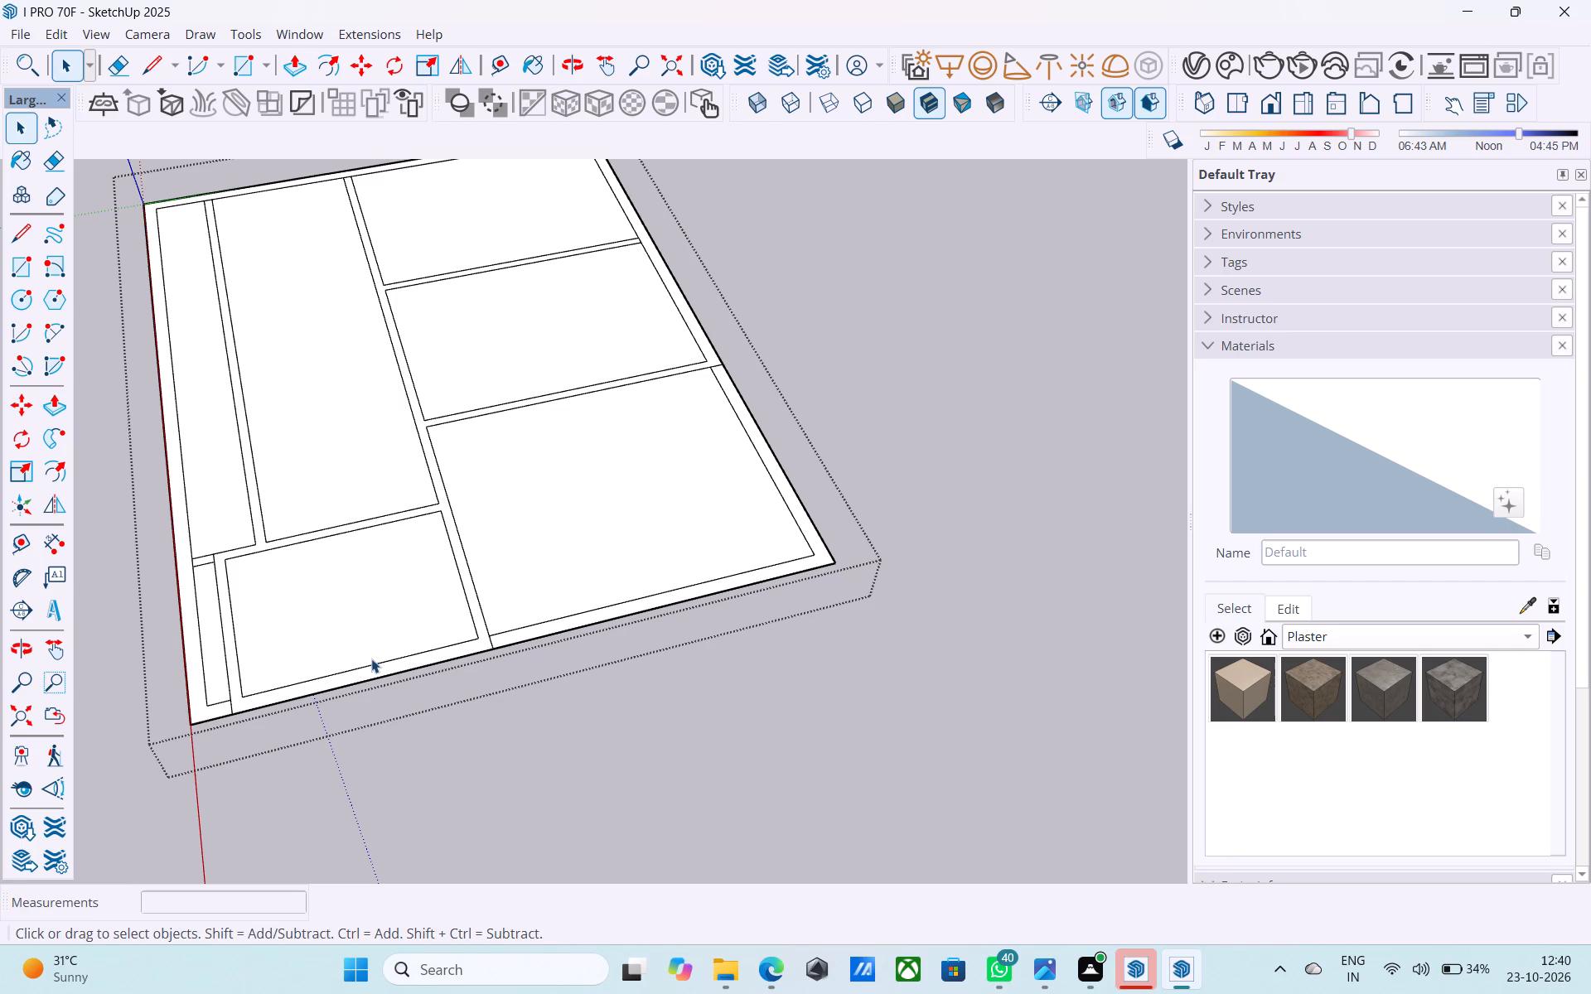
Draw a short line across the far outer wall at the narrow strip's partition, continuing the partition face on the strip side.
{"action": "scroll", "coordinate": [381, 713], "scroll_direction": "down", "scroll_amount": 2}
{"action": "middle_click_drag", "start_coordinate": [381, 714], "coordinate": [504, 708]}
{"action": "scroll", "coordinate": [684, 688], "scroll_direction": "down", "scroll_amount": 4}
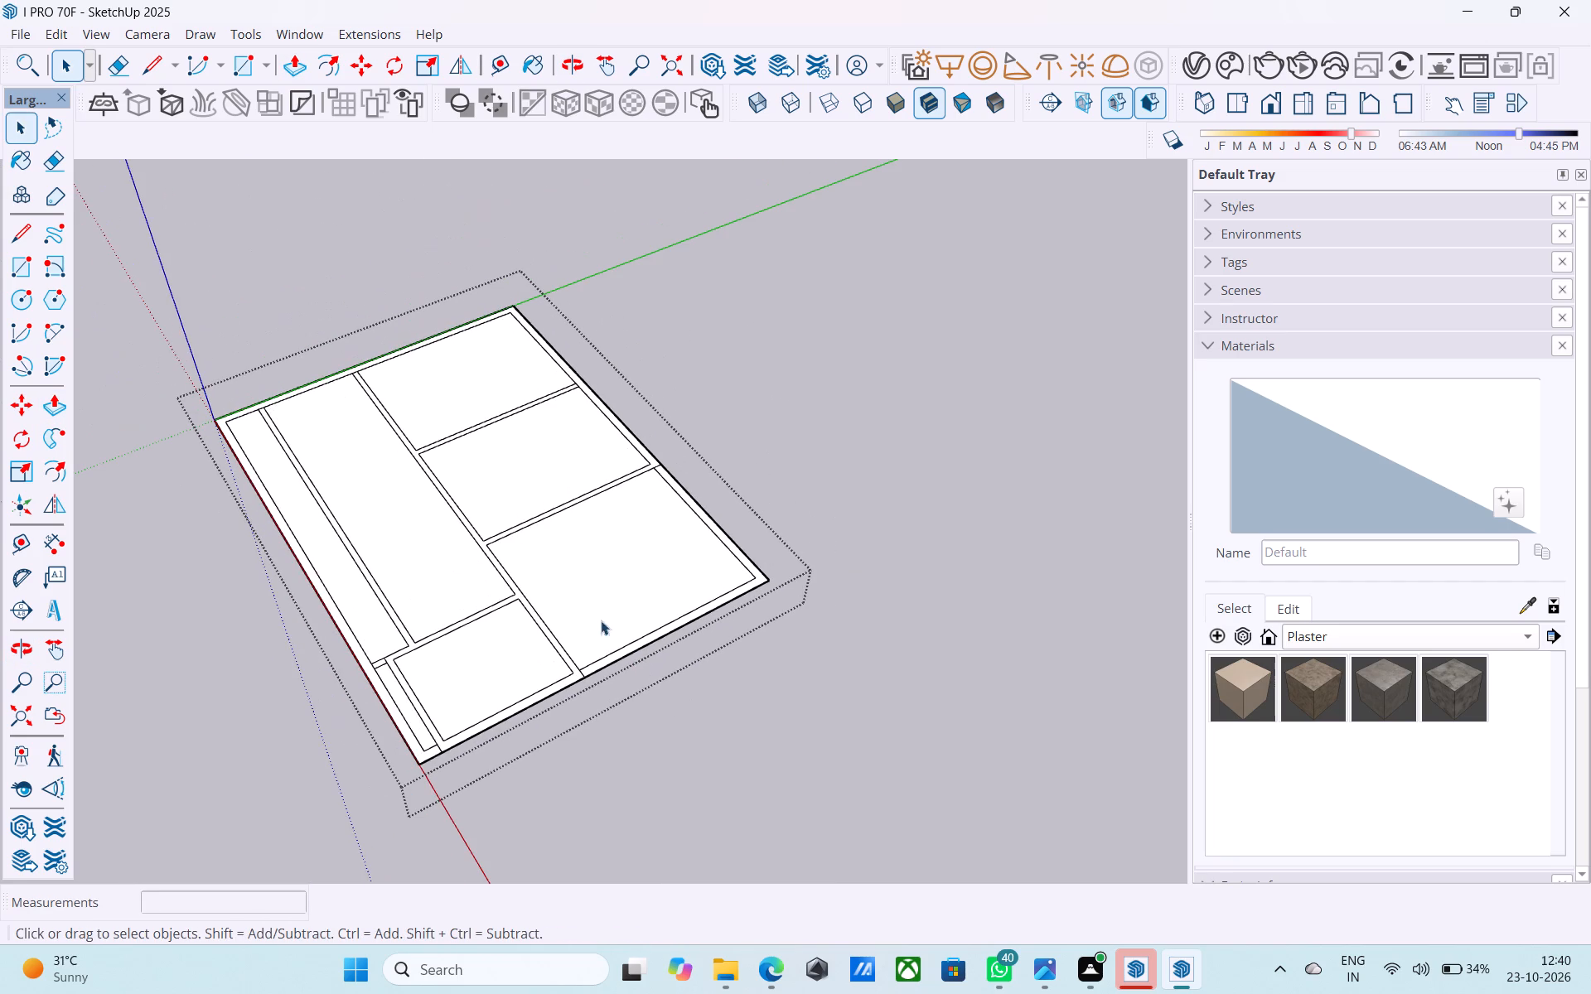
{"action": "scroll", "coordinate": [579, 344], "scroll_direction": "up", "scroll_amount": 3}
{"action": "middle_click_drag", "start_coordinate": [648, 411], "coordinate": [530, 428]}
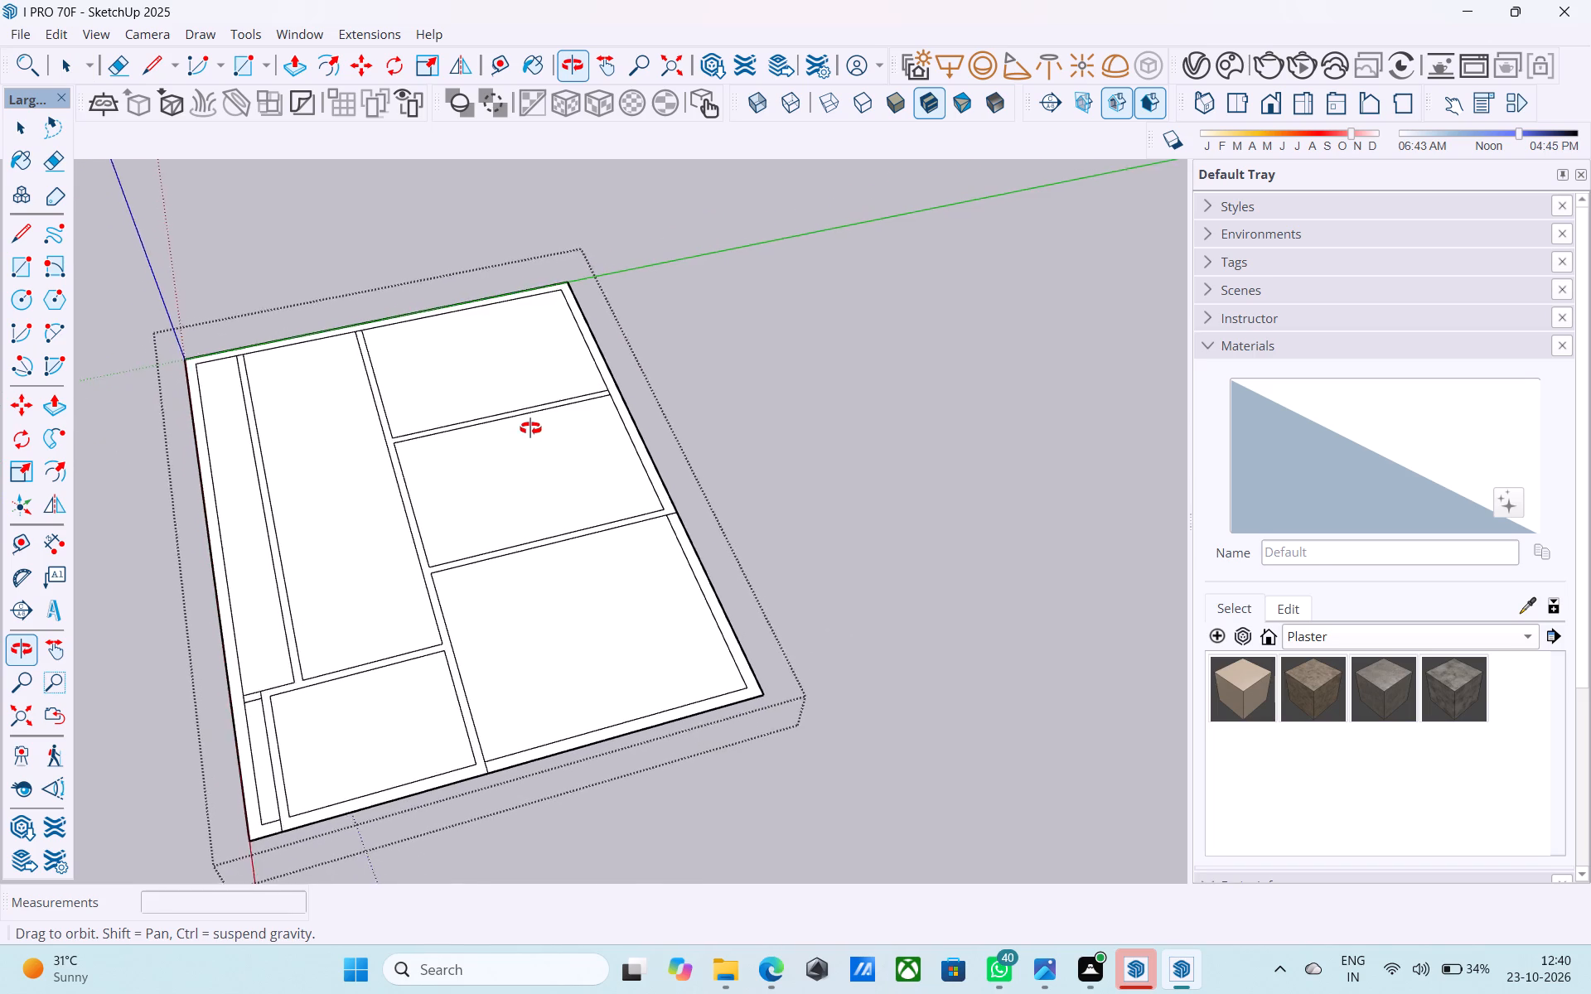
{"action": "middle_click_drag", "start_coordinate": [530, 428], "coordinate": [555, 448]}
{"action": "middle_click_drag", "start_coordinate": [576, 455], "coordinate": [722, 416]}
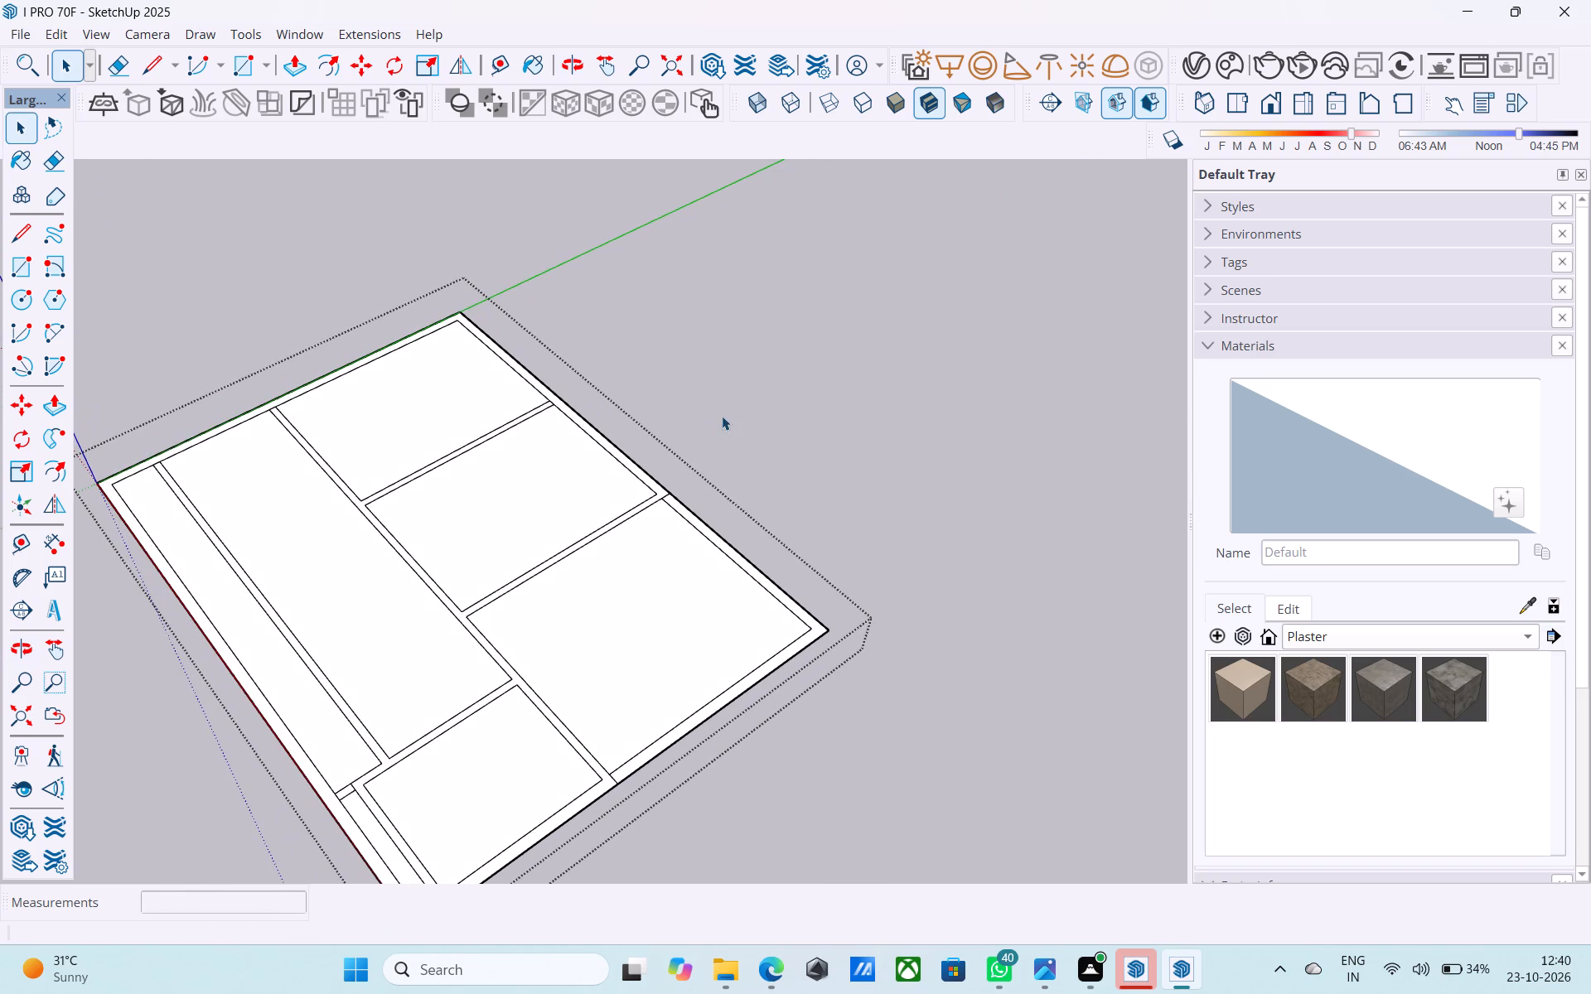
{"action": "key", "text": "l"}
{"action": "scroll", "coordinate": [215, 417], "scroll_direction": "up", "scroll_amount": 4}
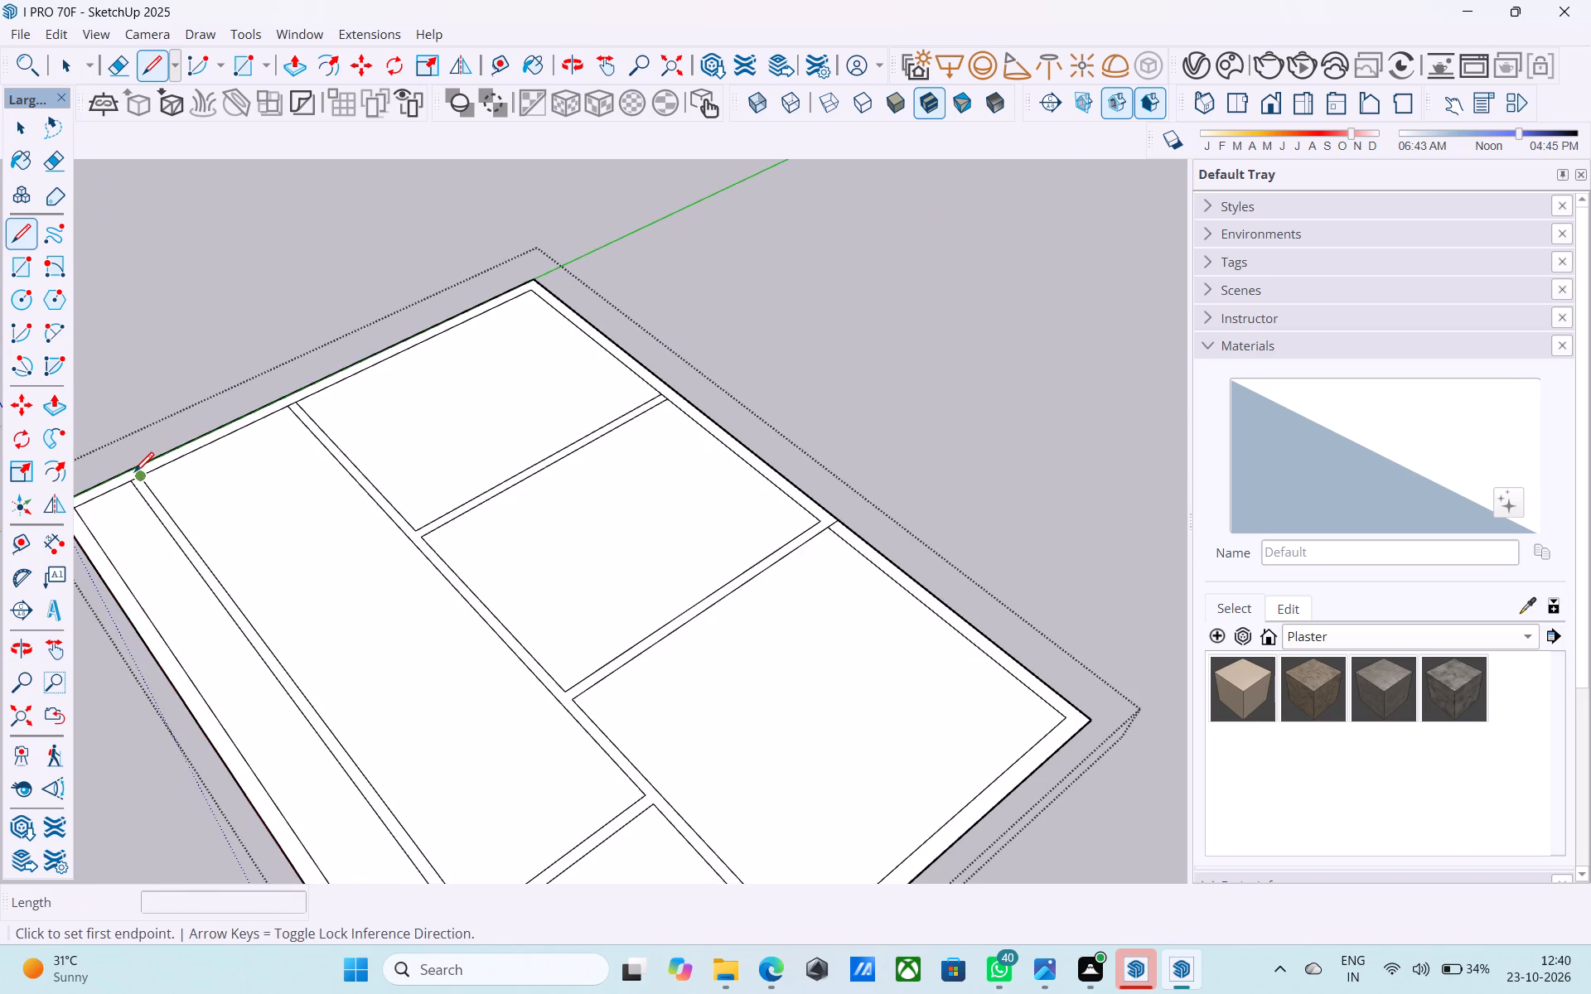
{"action": "left_click", "coordinate": [132, 476]}
{"action": "left_click", "coordinate": [122, 470]}
Push/Pull the joined wall face up 10', leaving the outer walls around the narrow strip and the near open room flat.
{"action": "scroll", "coordinate": [203, 357], "scroll_direction": "down", "scroll_amount": 12}
{"action": "middle_click_drag", "start_coordinate": [233, 432], "coordinate": [169, 446]}
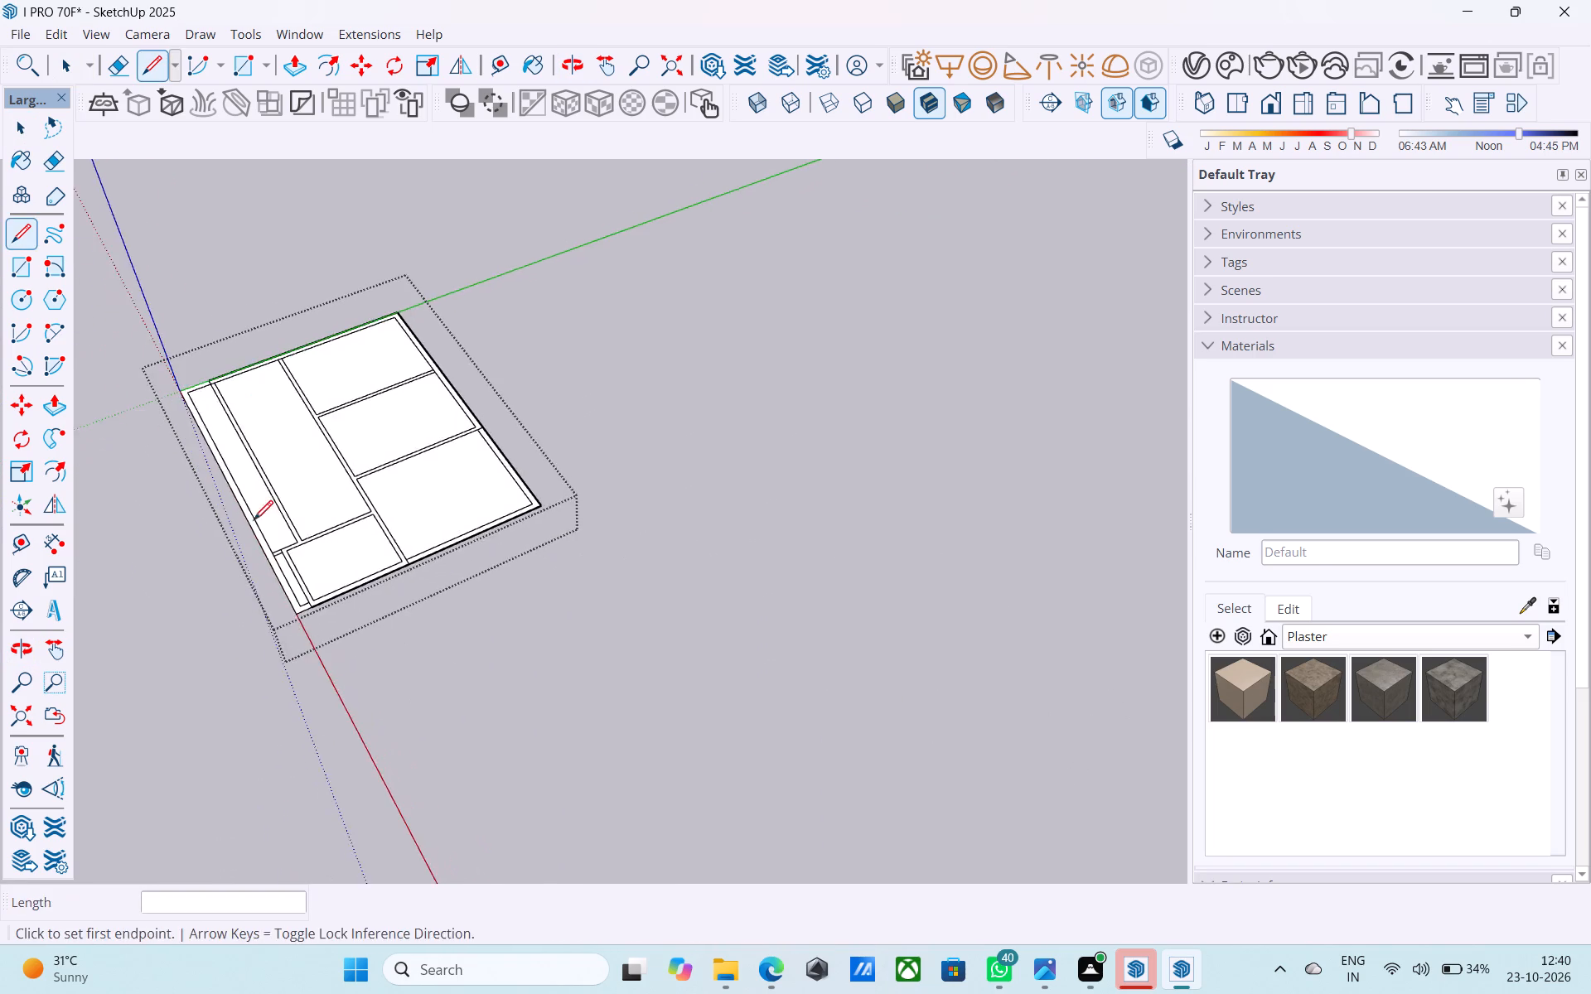
{"action": "scroll", "coordinate": [286, 535], "scroll_direction": "up", "scroll_amount": 12}
{"action": "key", "text": "space"}
{"action": "left_click", "coordinate": [308, 552]}
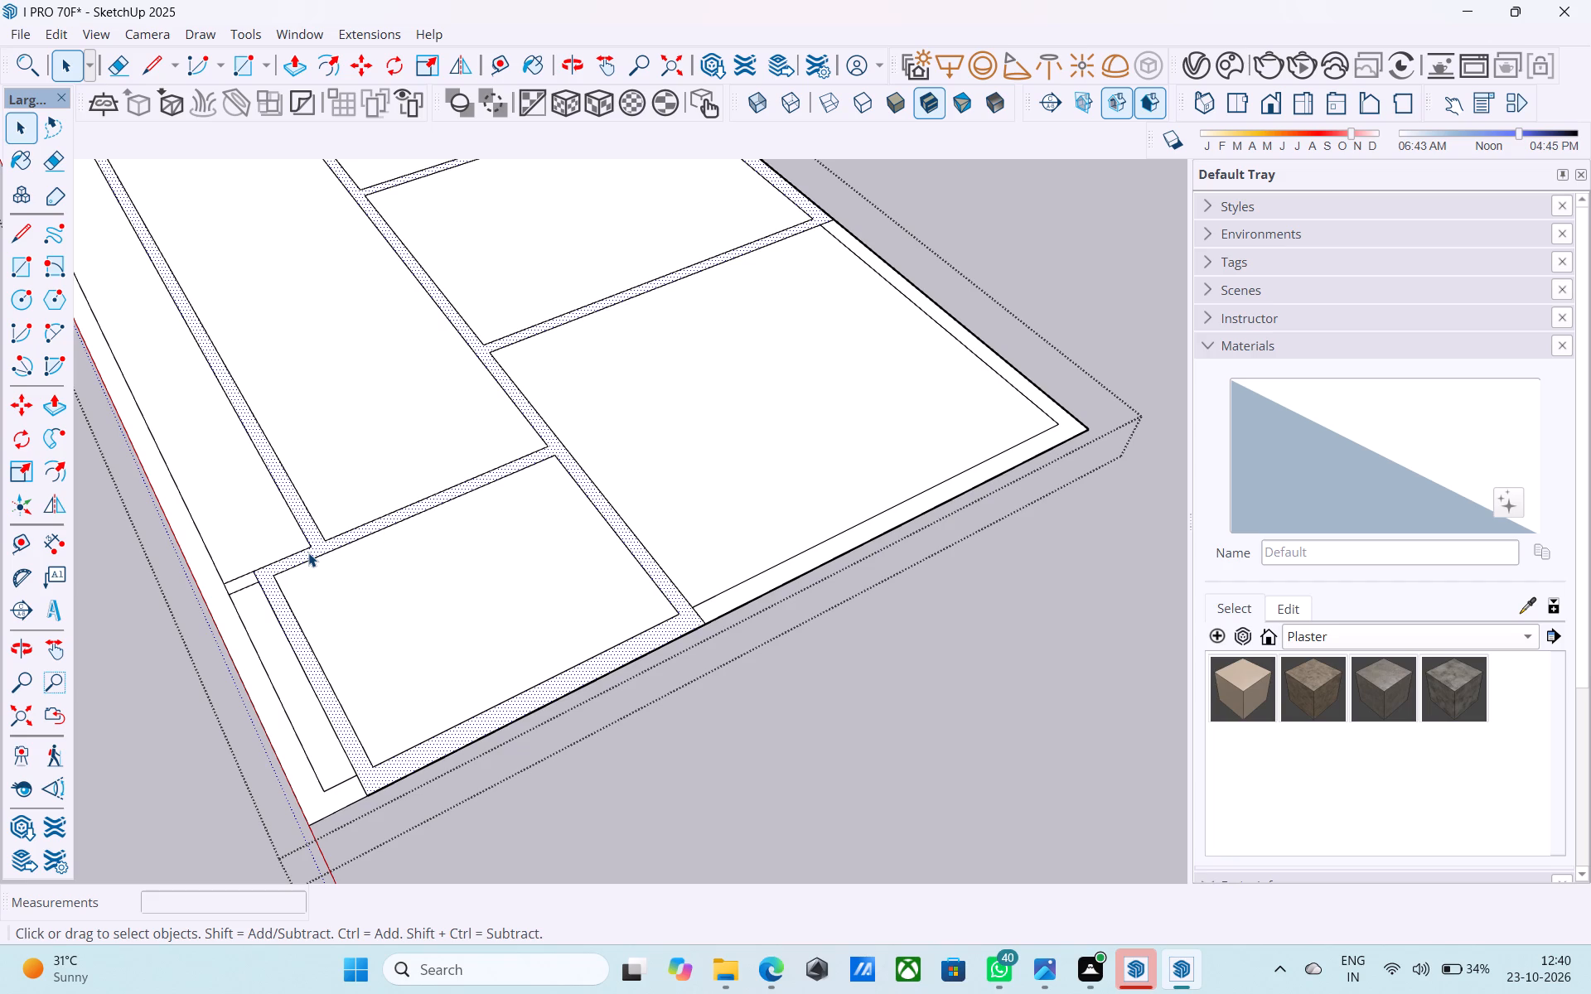
{"action": "key", "text": "p"}
{"action": "left_click", "coordinate": [308, 552]}
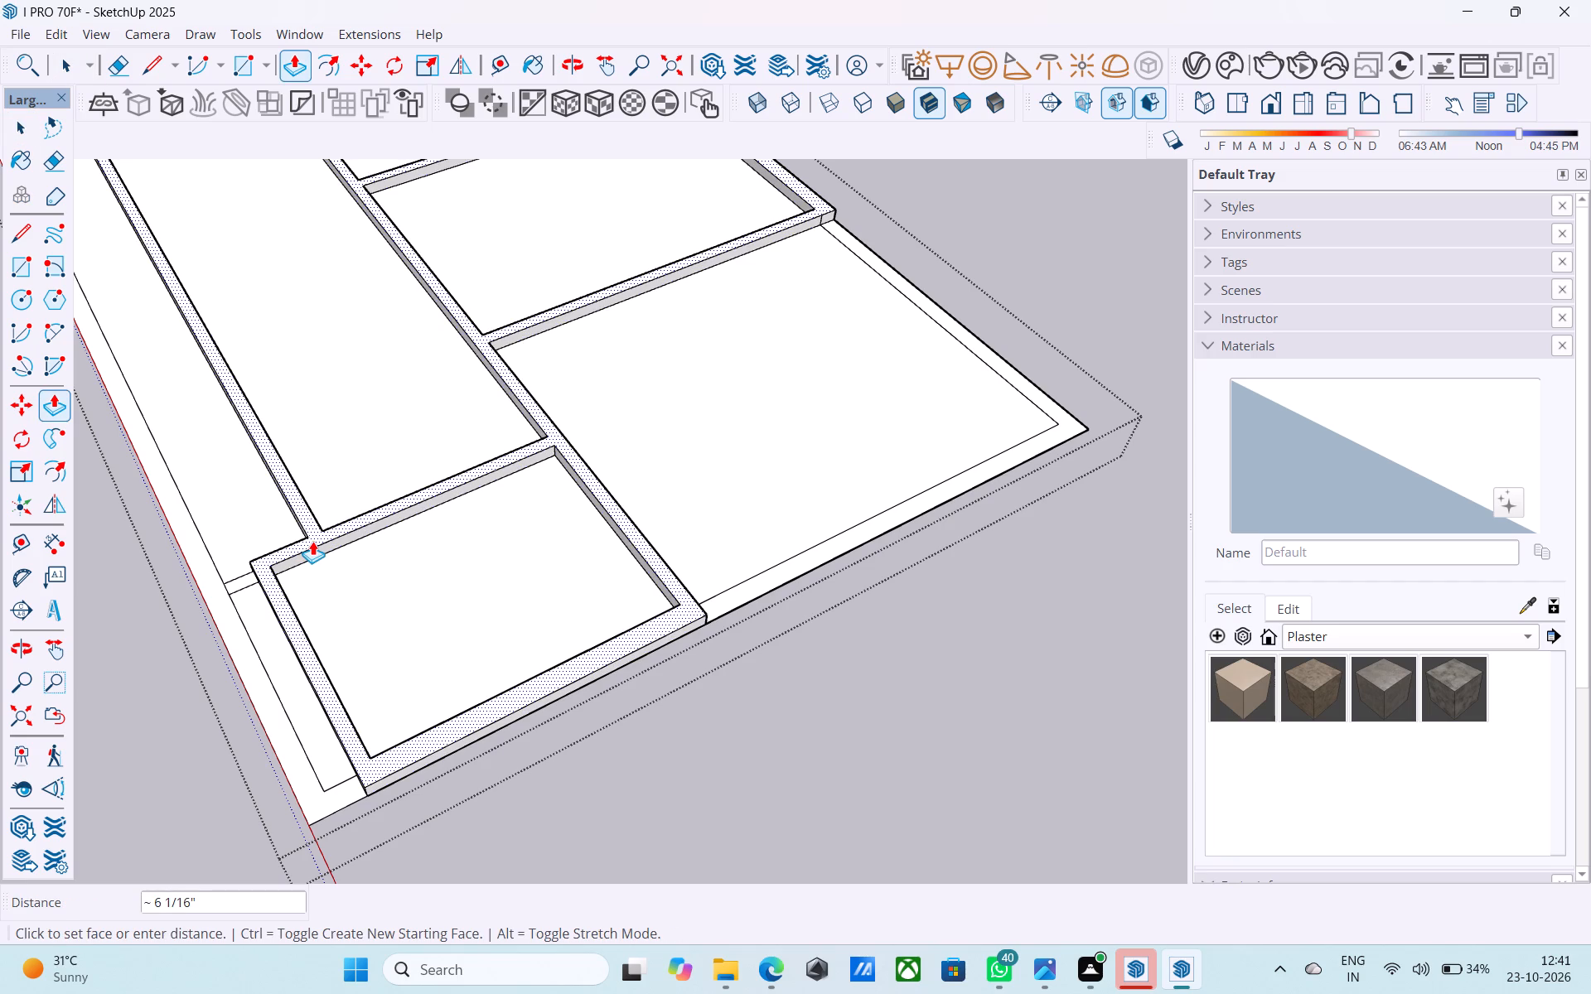
{"action": "type", "text": "10'"}
{"action": "key", "text": "Return"}
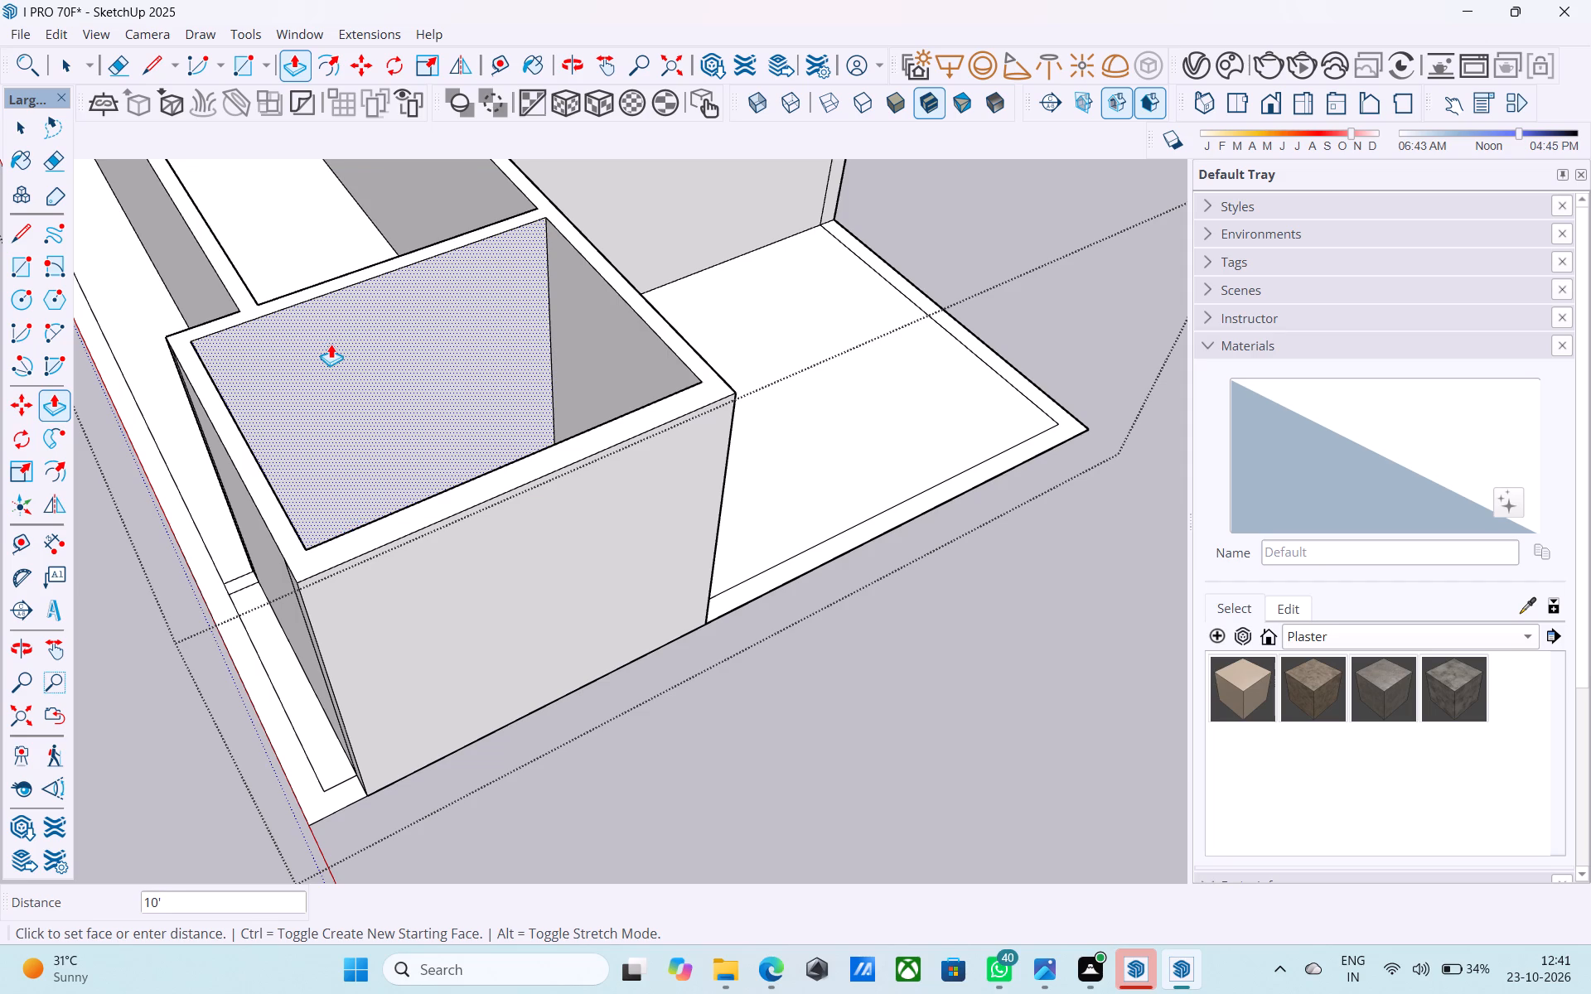
{"action": "key", "text": "space"}
Examine the raised walls and the remaining flat outer wall portions from several sides and from above.
{"action": "scroll", "coordinate": [336, 353], "scroll_direction": "down", "scroll_amount": 4}
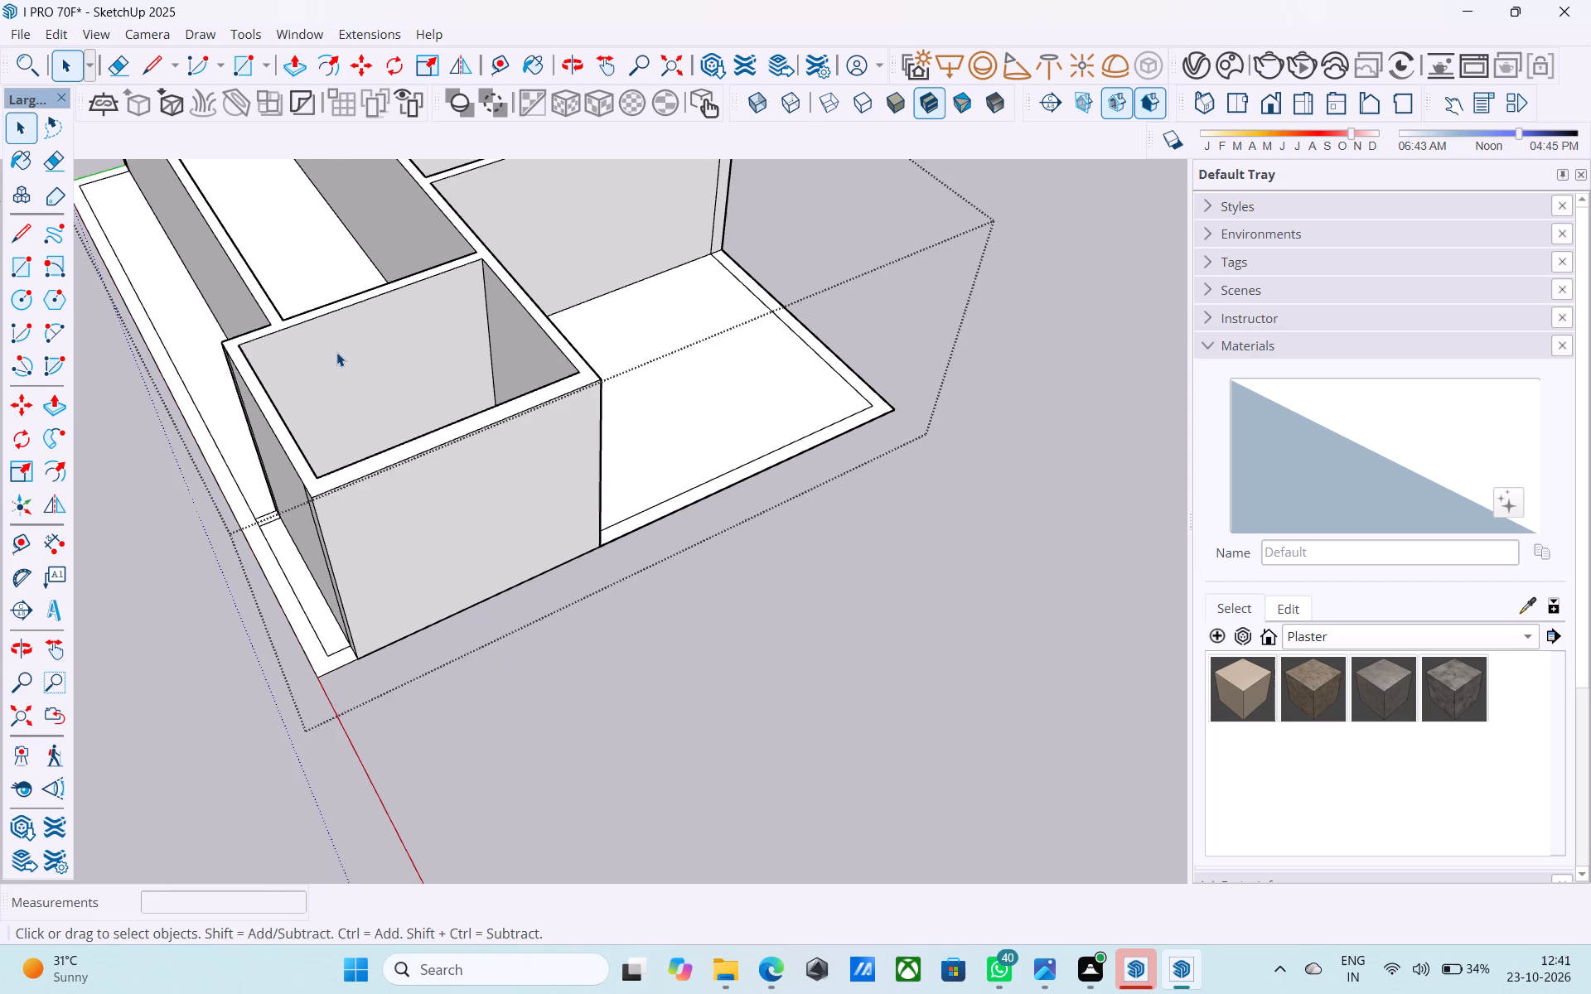
{"action": "middle_click_drag", "start_coordinate": [336, 352], "coordinate": [324, 321]}
{"action": "middle_click_drag", "start_coordinate": [385, 390], "coordinate": [354, 376]}
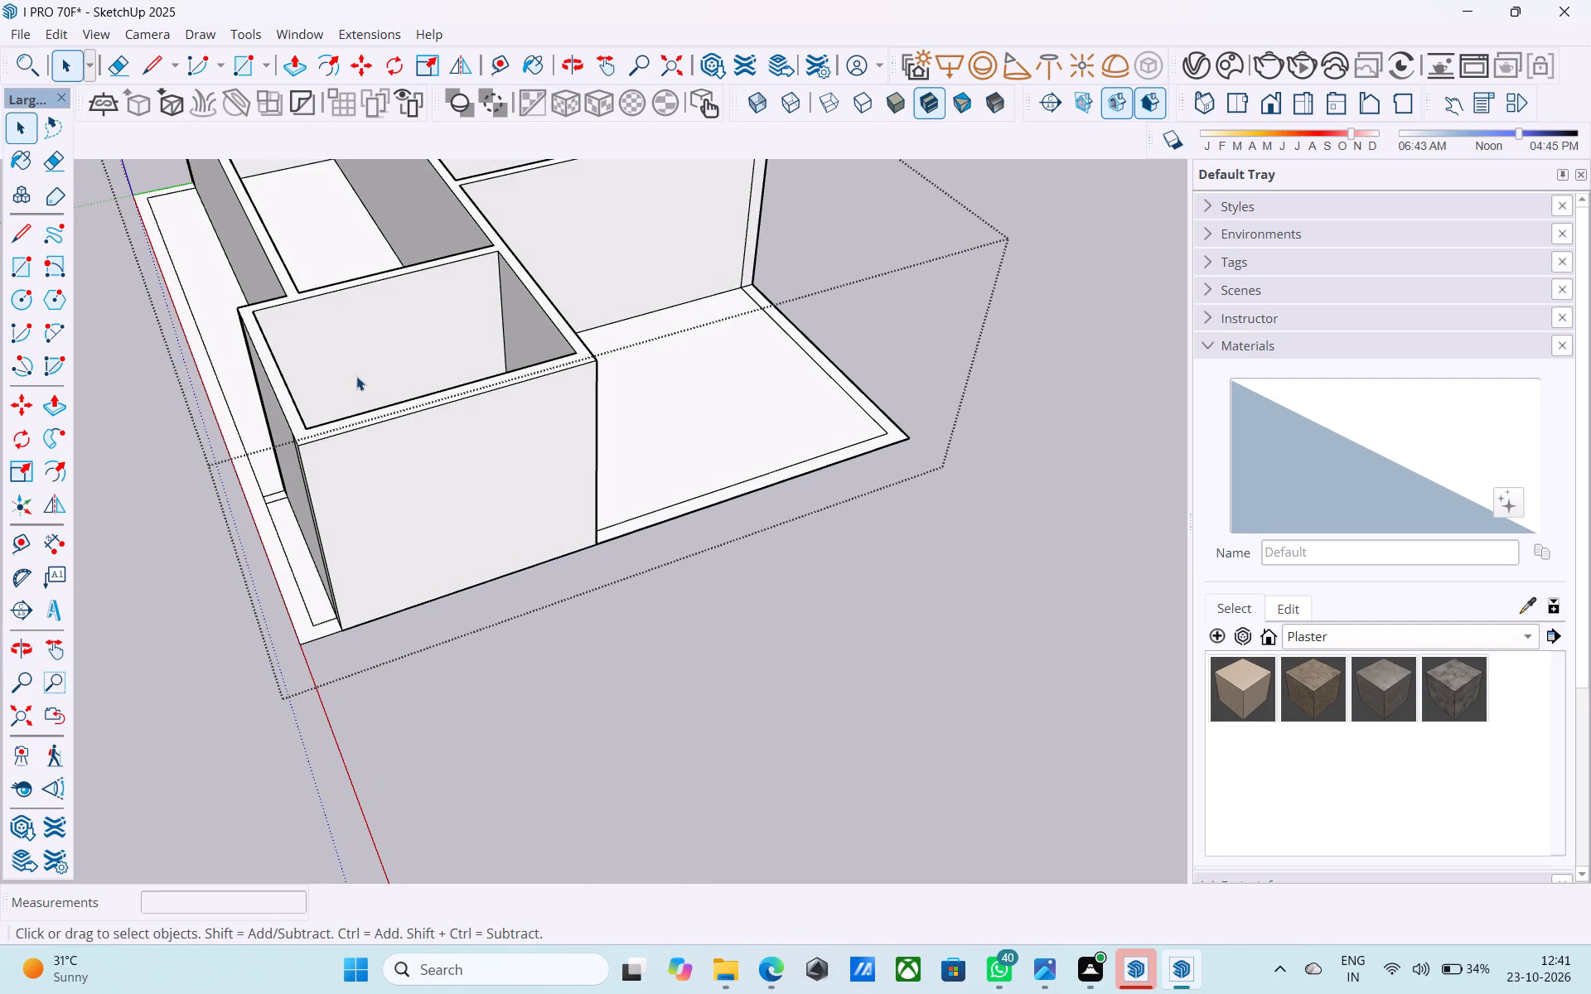
{"action": "scroll", "coordinate": [356, 376], "scroll_direction": "down", "scroll_amount": 4}
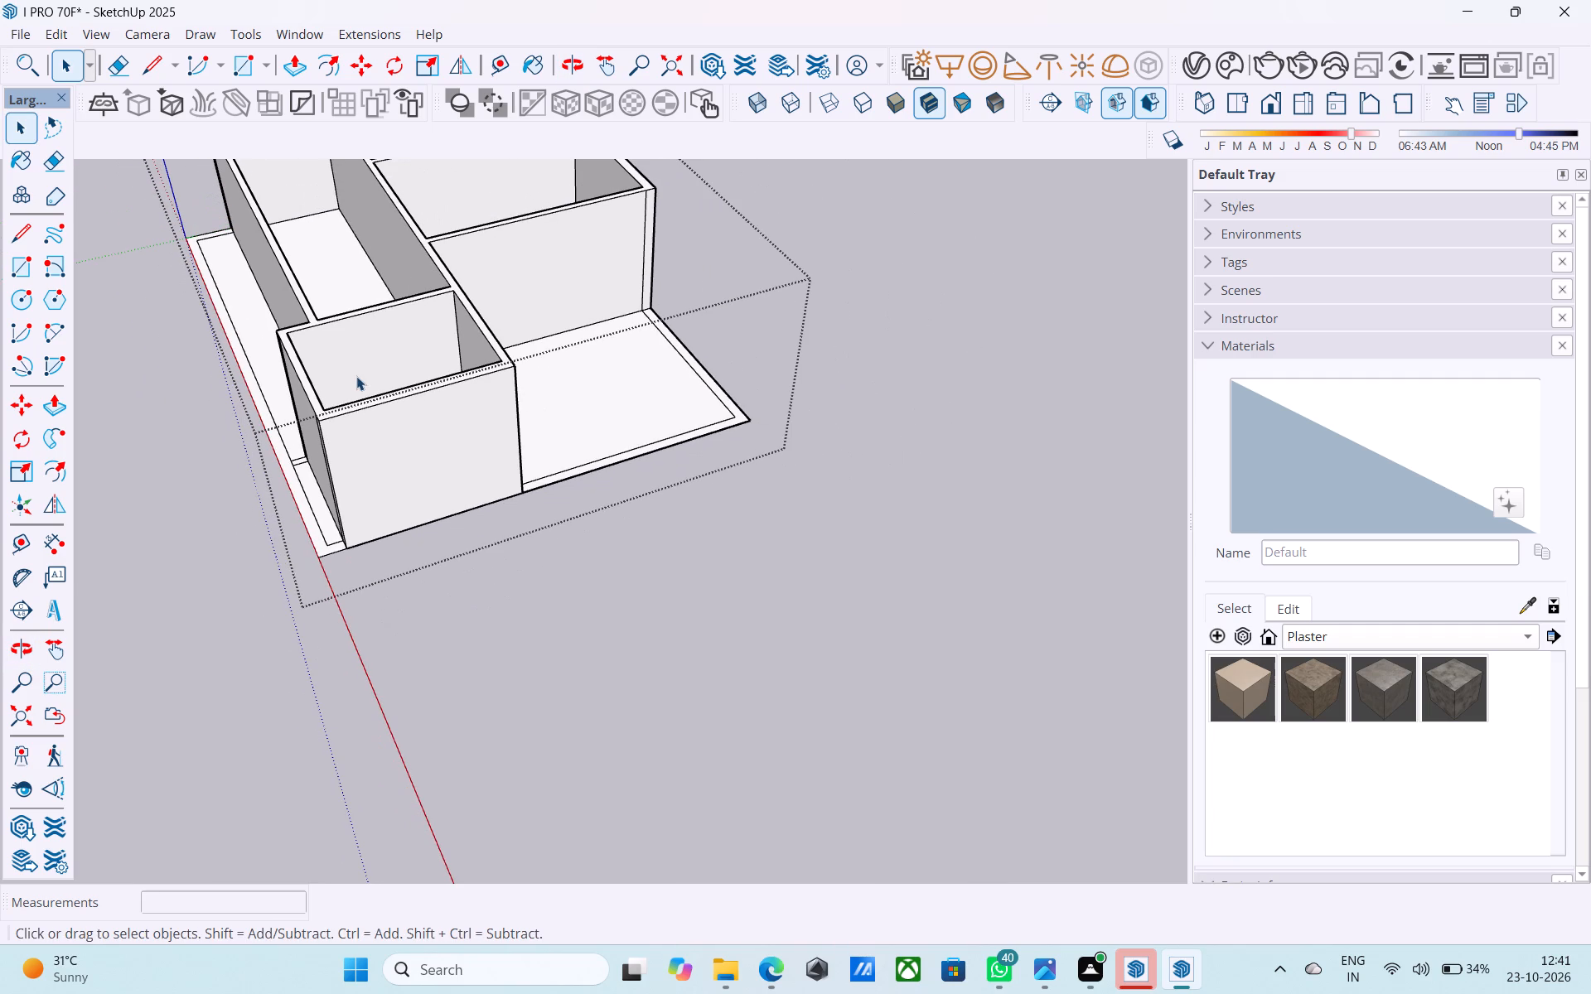
{"action": "scroll", "coordinate": [358, 369], "scroll_direction": "down", "scroll_amount": 4}
{"action": "scroll", "coordinate": [491, 507], "scroll_direction": "down", "scroll_amount": 4}
{"action": "middle_click_drag", "start_coordinate": [499, 554], "coordinate": [453, 379]}
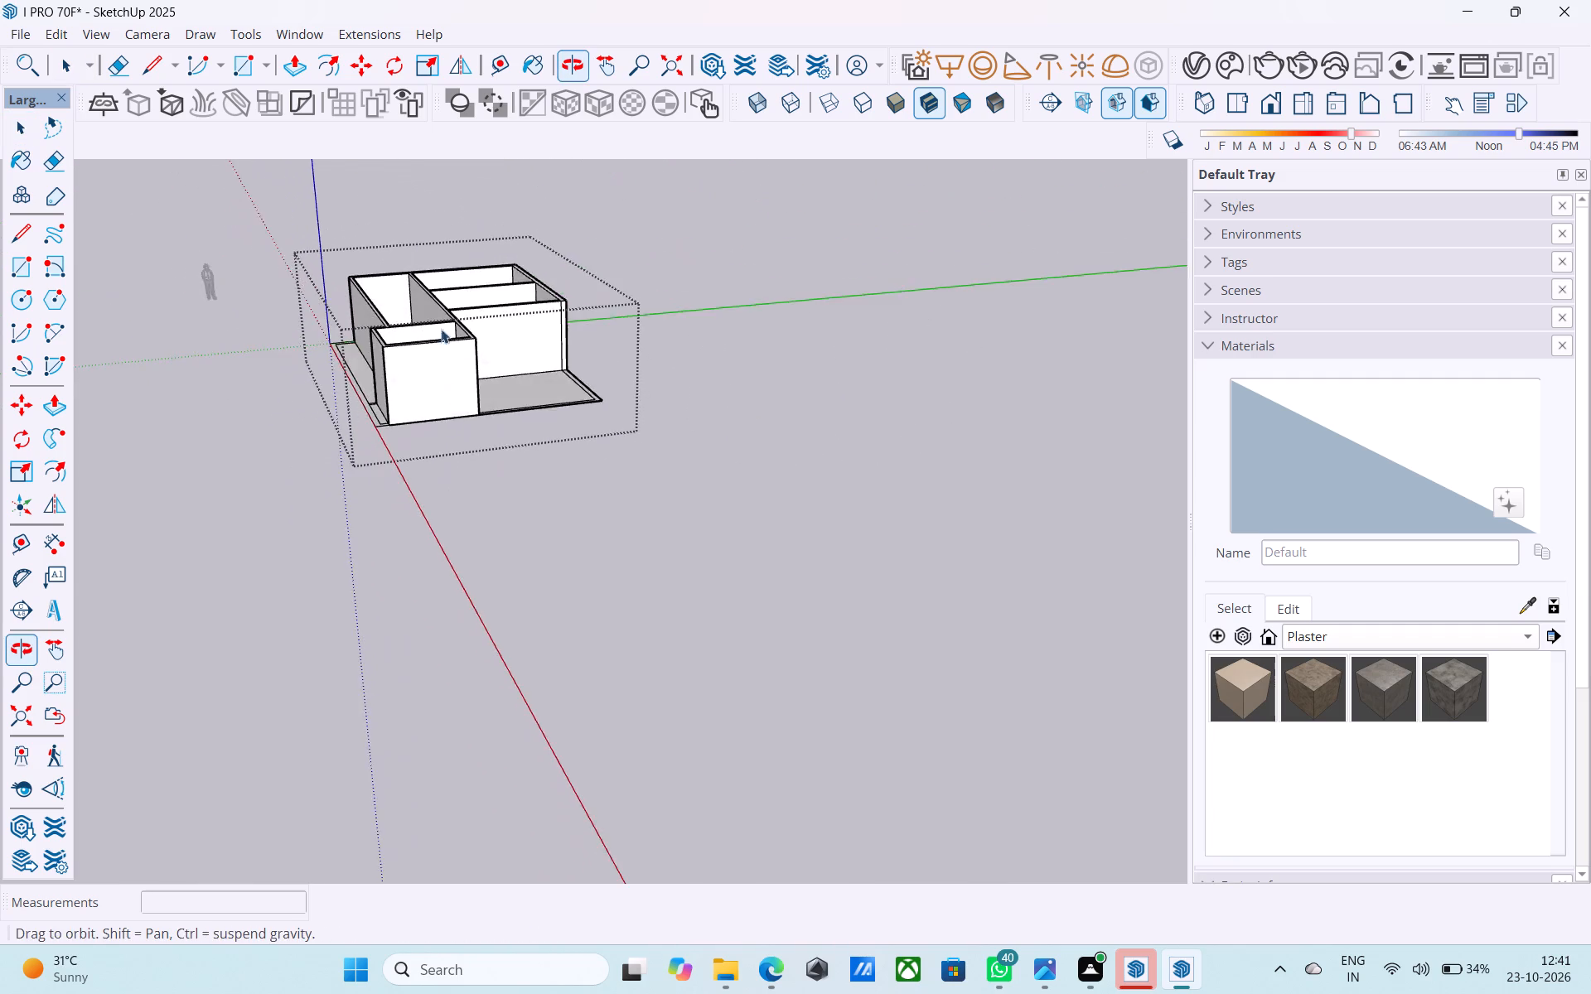
{"action": "scroll", "coordinate": [416, 236], "scroll_direction": "up", "scroll_amount": 11}
{"action": "middle_click_drag", "start_coordinate": [464, 292], "coordinate": [500, 281]}
{"action": "middle_click_drag", "start_coordinate": [447, 355], "coordinate": [1129, 302]}
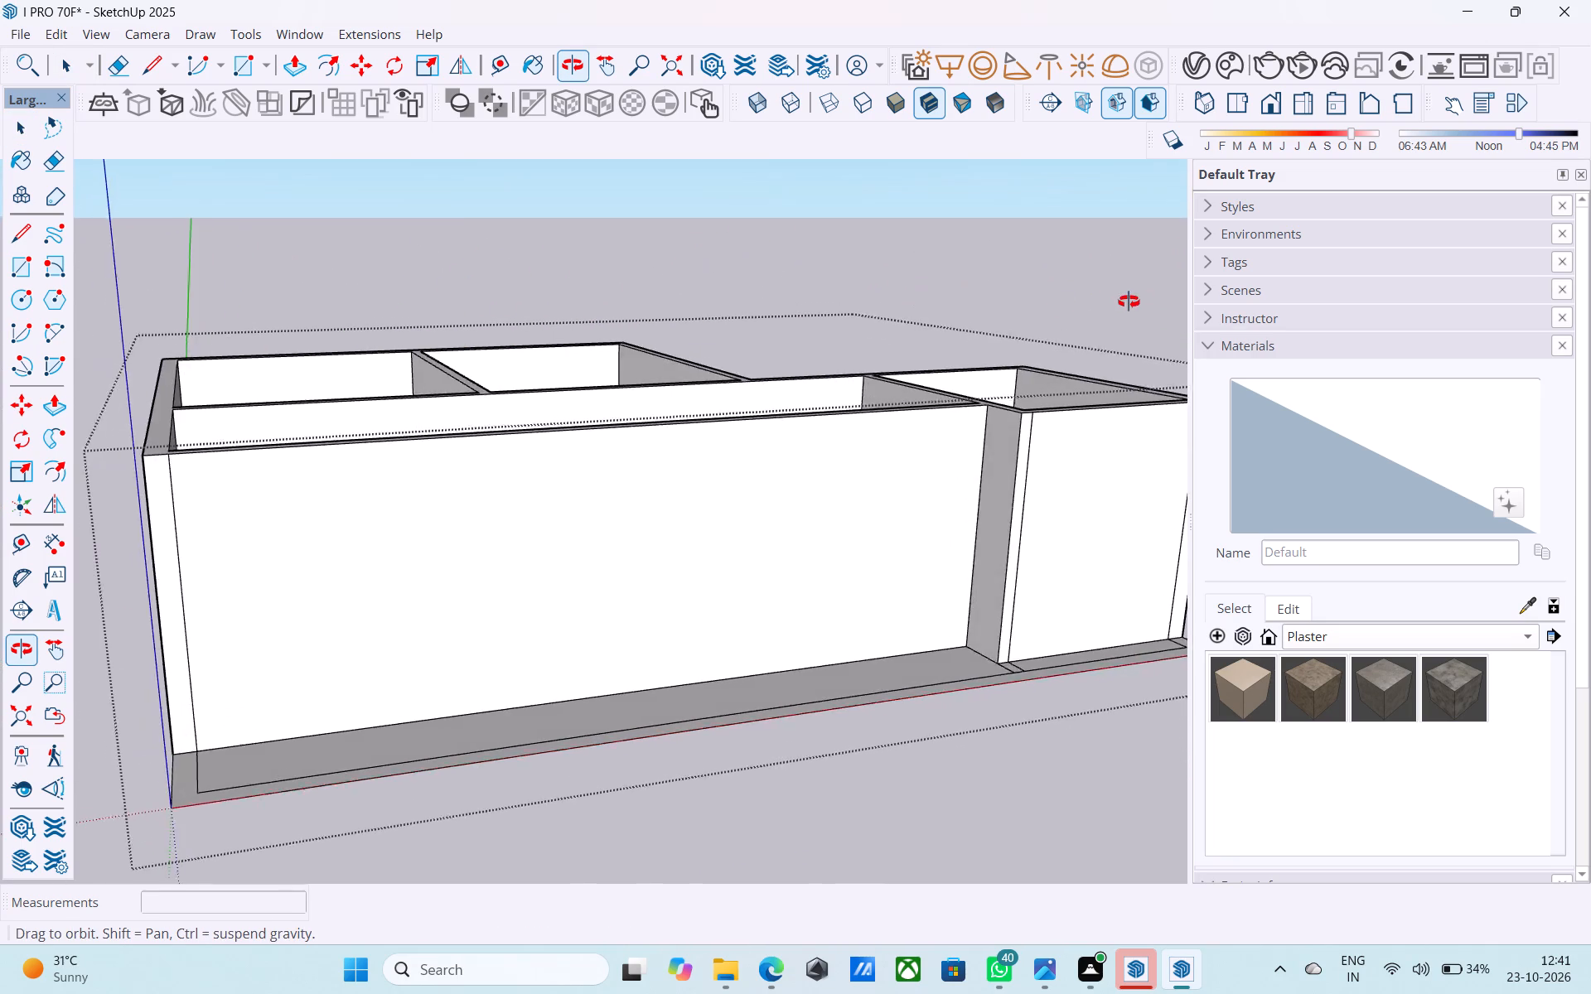
{"action": "middle_click_drag", "start_coordinate": [1129, 302], "coordinate": [320, 376]}
{"action": "scroll", "coordinate": [330, 384], "scroll_direction": "down", "scroll_amount": 4}
{"action": "scroll", "coordinate": [447, 409], "scroll_direction": "down", "scroll_amount": 1}
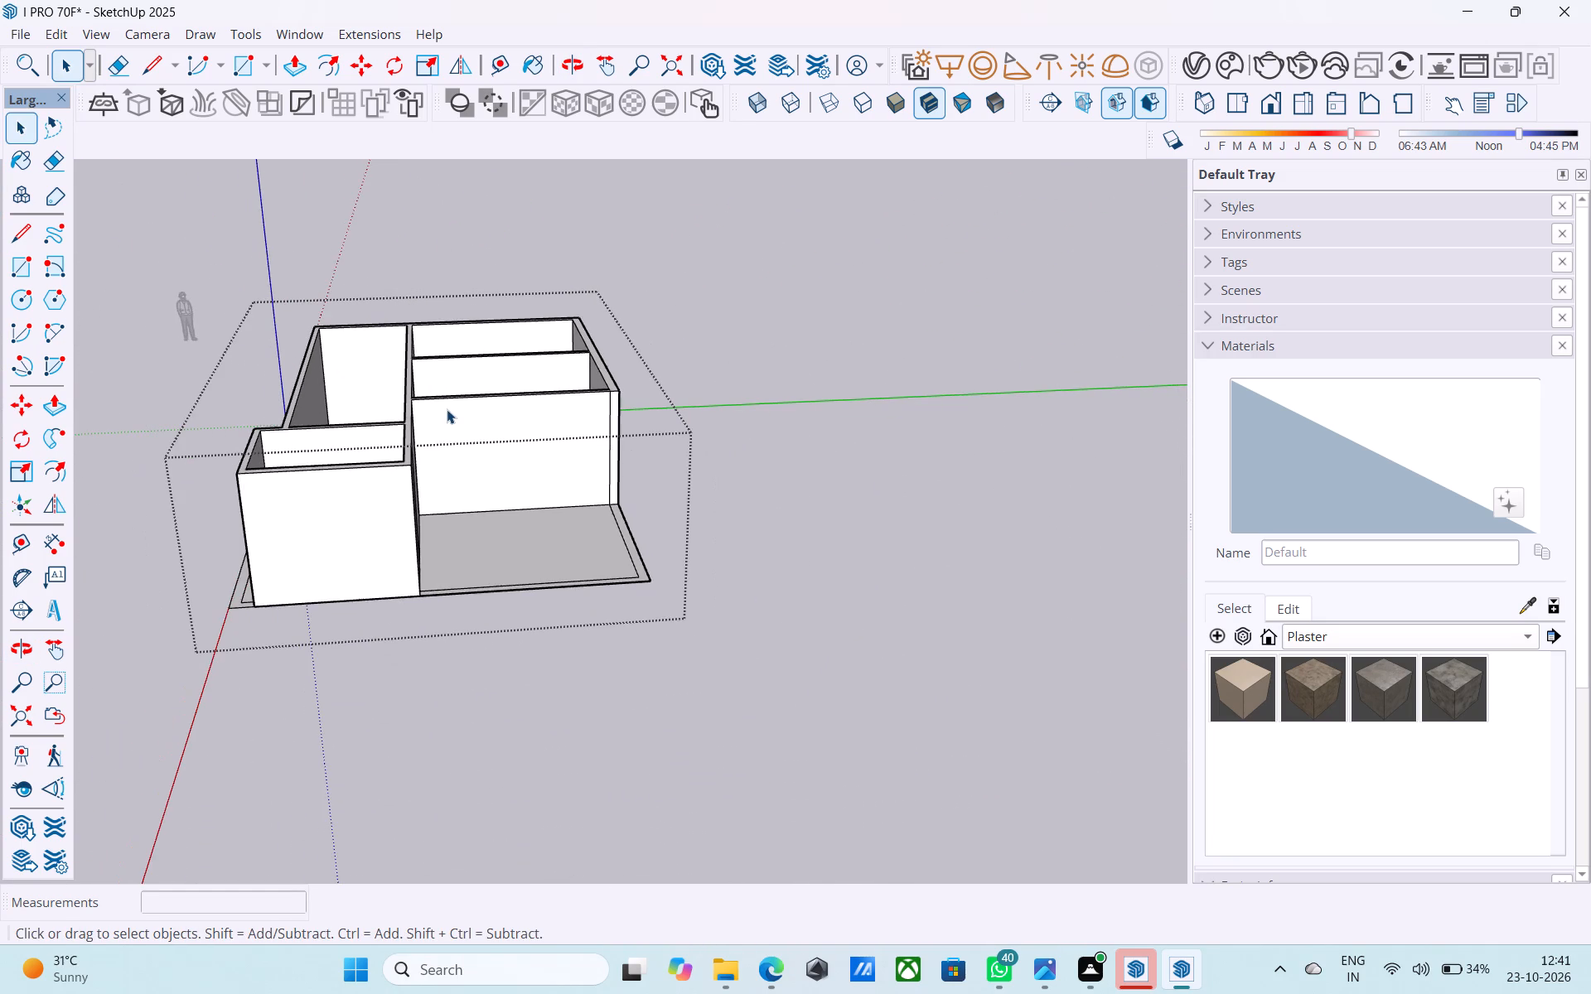
{"action": "middle_click_drag", "start_coordinate": [439, 413], "coordinate": [470, 602]}
{"action": "scroll", "coordinate": [443, 512], "scroll_direction": "up", "scroll_amount": 5}
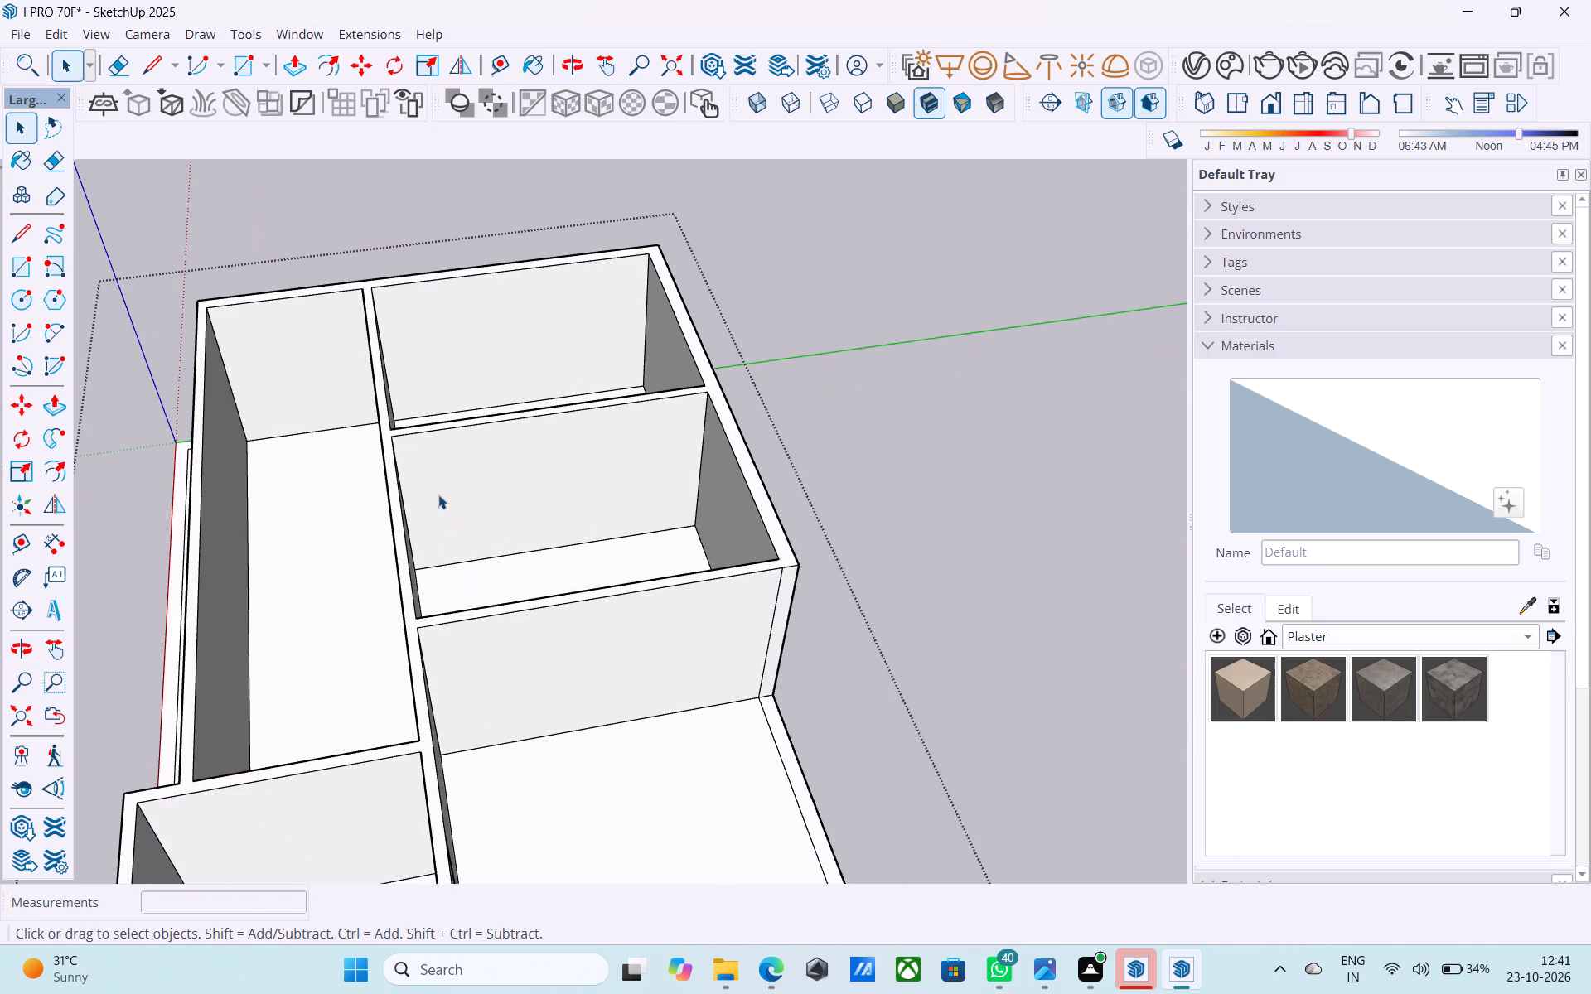
{"action": "scroll", "coordinate": [341, 227], "scroll_direction": "down", "scroll_amount": 8}
{"action": "middle_click_drag", "start_coordinate": [339, 330], "coordinate": [345, 295]}
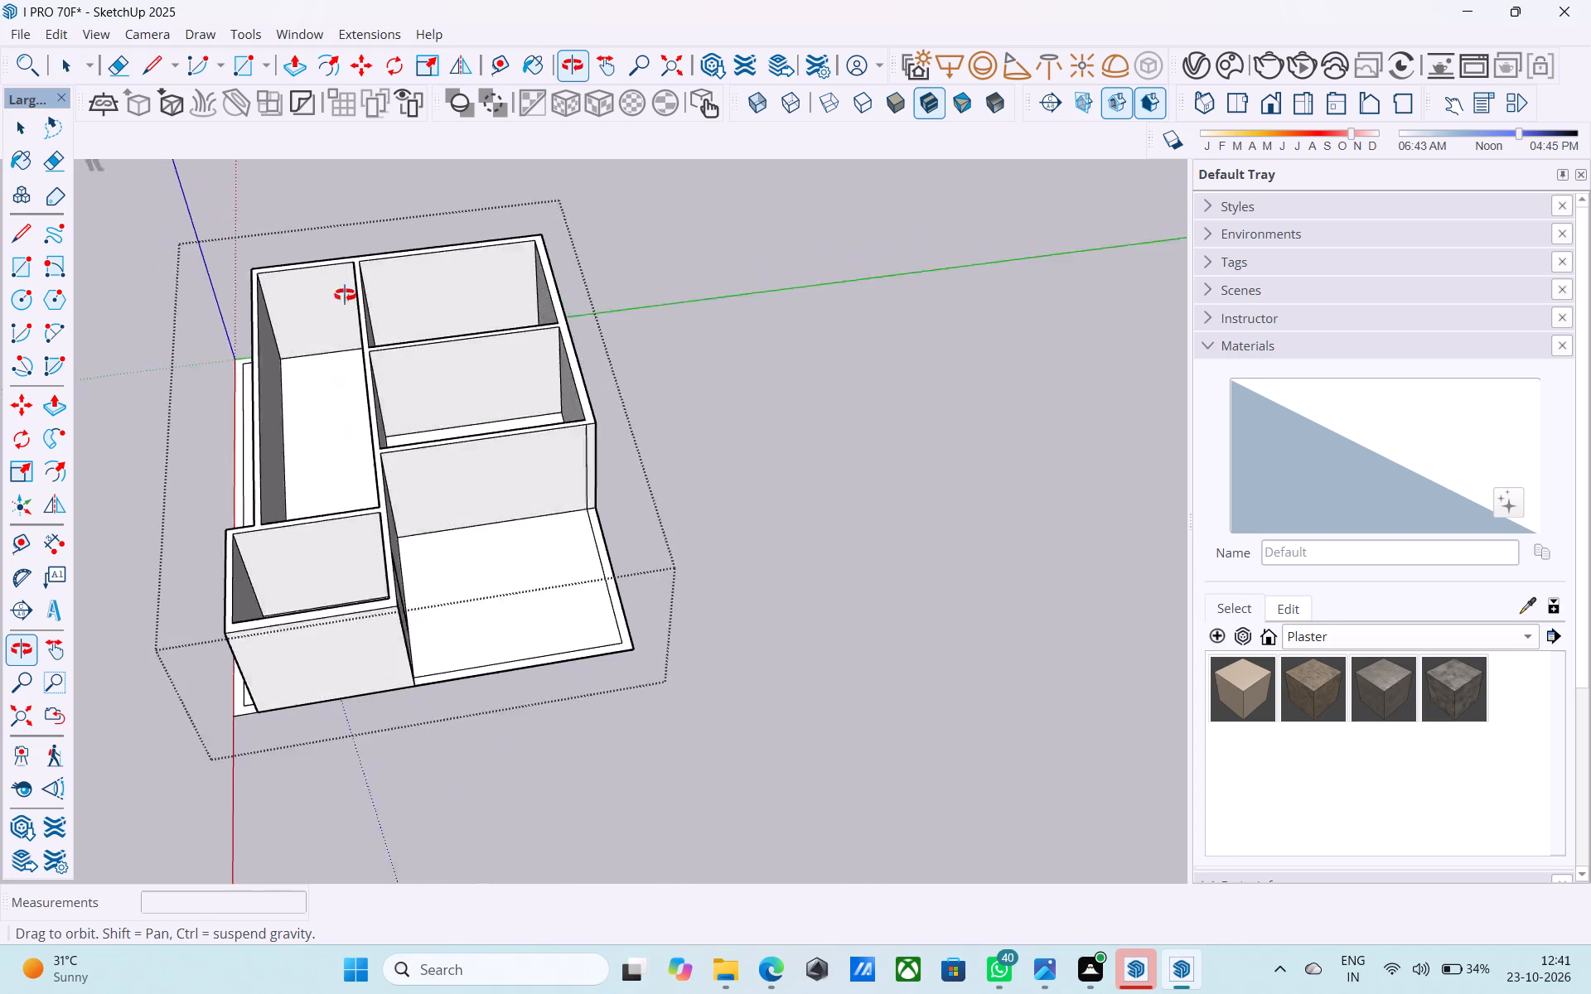
{"action": "middle_click_drag", "start_coordinate": [345, 295], "coordinate": [346, 282]}
{"action": "scroll", "coordinate": [354, 247], "scroll_direction": "up", "scroll_amount": 7}
{"action": "scroll", "coordinate": [354, 247], "scroll_direction": "down", "scroll_amount": 6}
{"action": "middle_click_drag", "start_coordinate": [357, 297], "coordinate": [356, 377]}
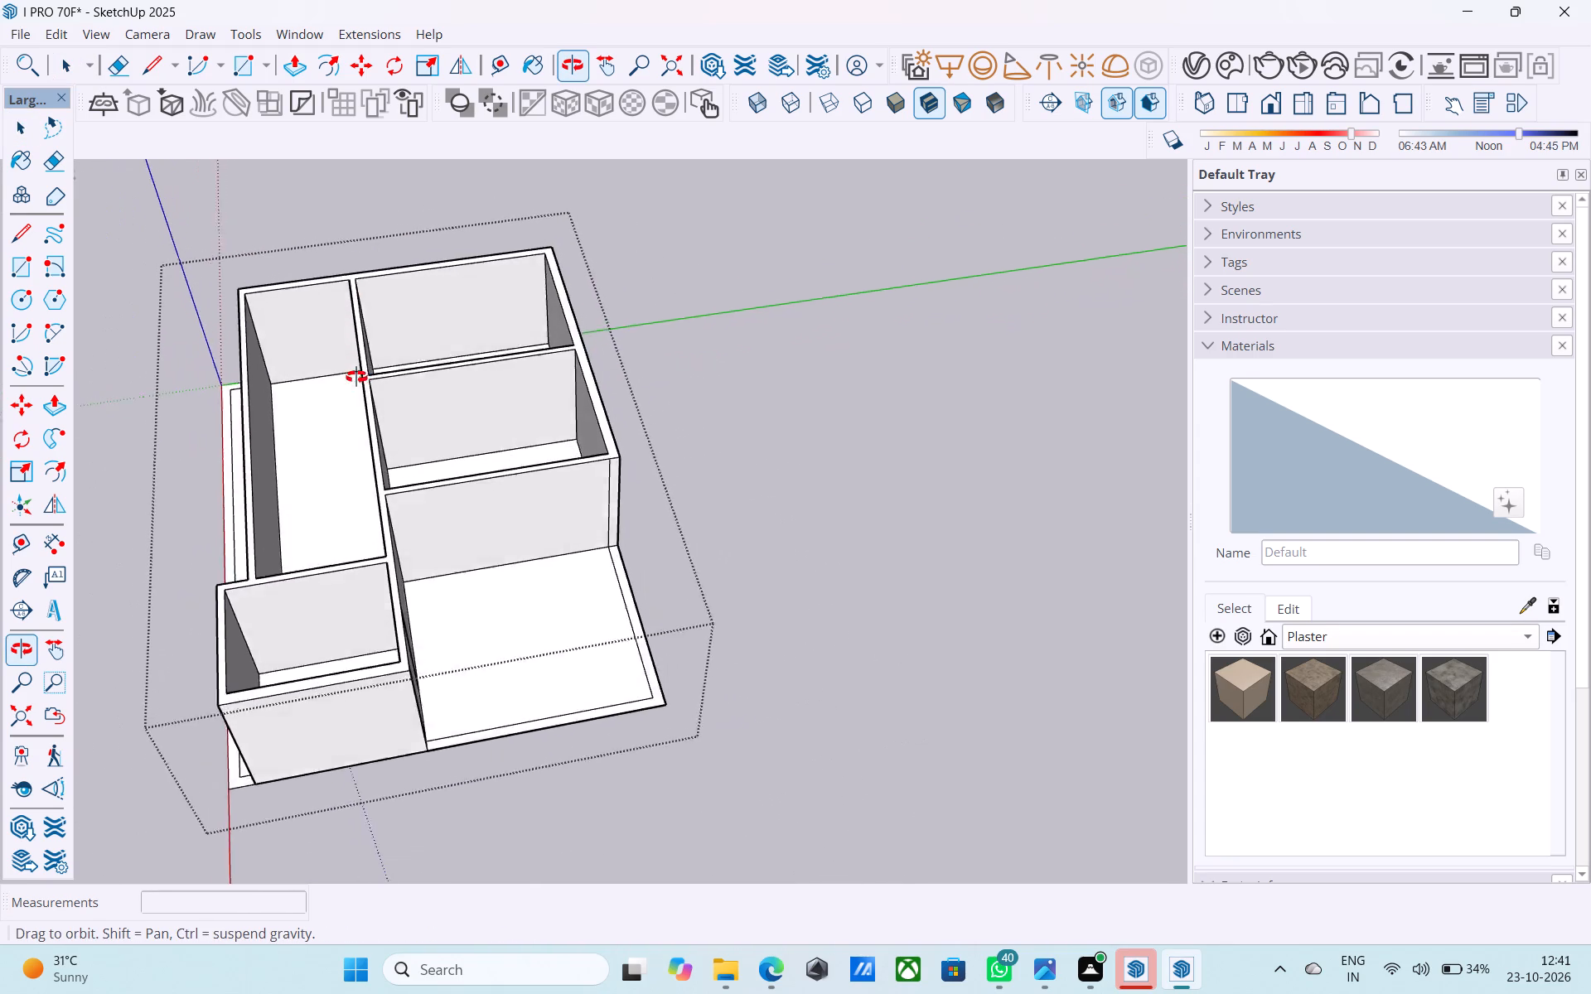
{"action": "middle_click_drag", "start_coordinate": [356, 377], "coordinate": [293, 427]}
{"action": "scroll", "coordinate": [313, 409], "scroll_direction": "up", "scroll_amount": 6}
{"action": "scroll", "coordinate": [341, 394], "scroll_direction": "down", "scroll_amount": 5}
{"action": "middle_click_drag", "start_coordinate": [389, 388], "coordinate": [452, 355]}
{"action": "scroll", "coordinate": [454, 367], "scroll_direction": "up", "scroll_amount": 4}
{"action": "scroll", "coordinate": [455, 369], "scroll_direction": "down", "scroll_amount": 5}
{"action": "middle_click_drag", "start_coordinate": [441, 390], "coordinate": [476, 320]}
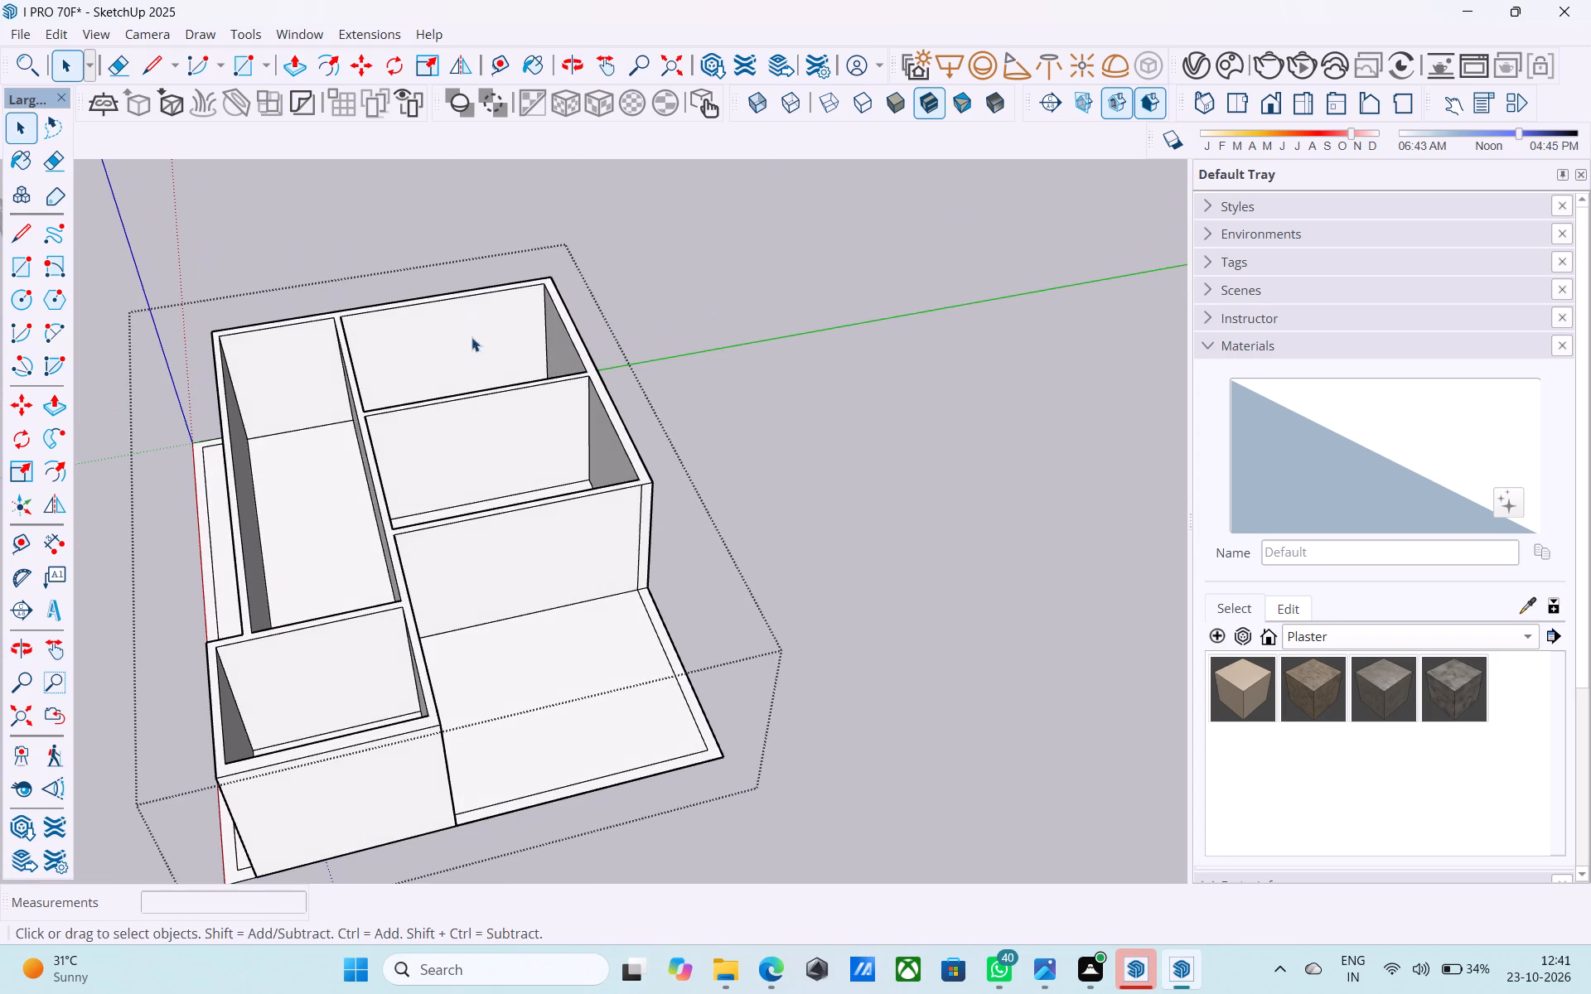
{"action": "middle_click_drag", "start_coordinate": [437, 441], "coordinate": [409, 390]}
{"action": "scroll", "coordinate": [403, 396], "scroll_direction": "up", "scroll_amount": 4}
{"action": "scroll", "coordinate": [395, 403], "scroll_direction": "down", "scroll_amount": 3}
{"action": "middle_click_drag", "start_coordinate": [395, 404], "coordinate": [399, 359]}
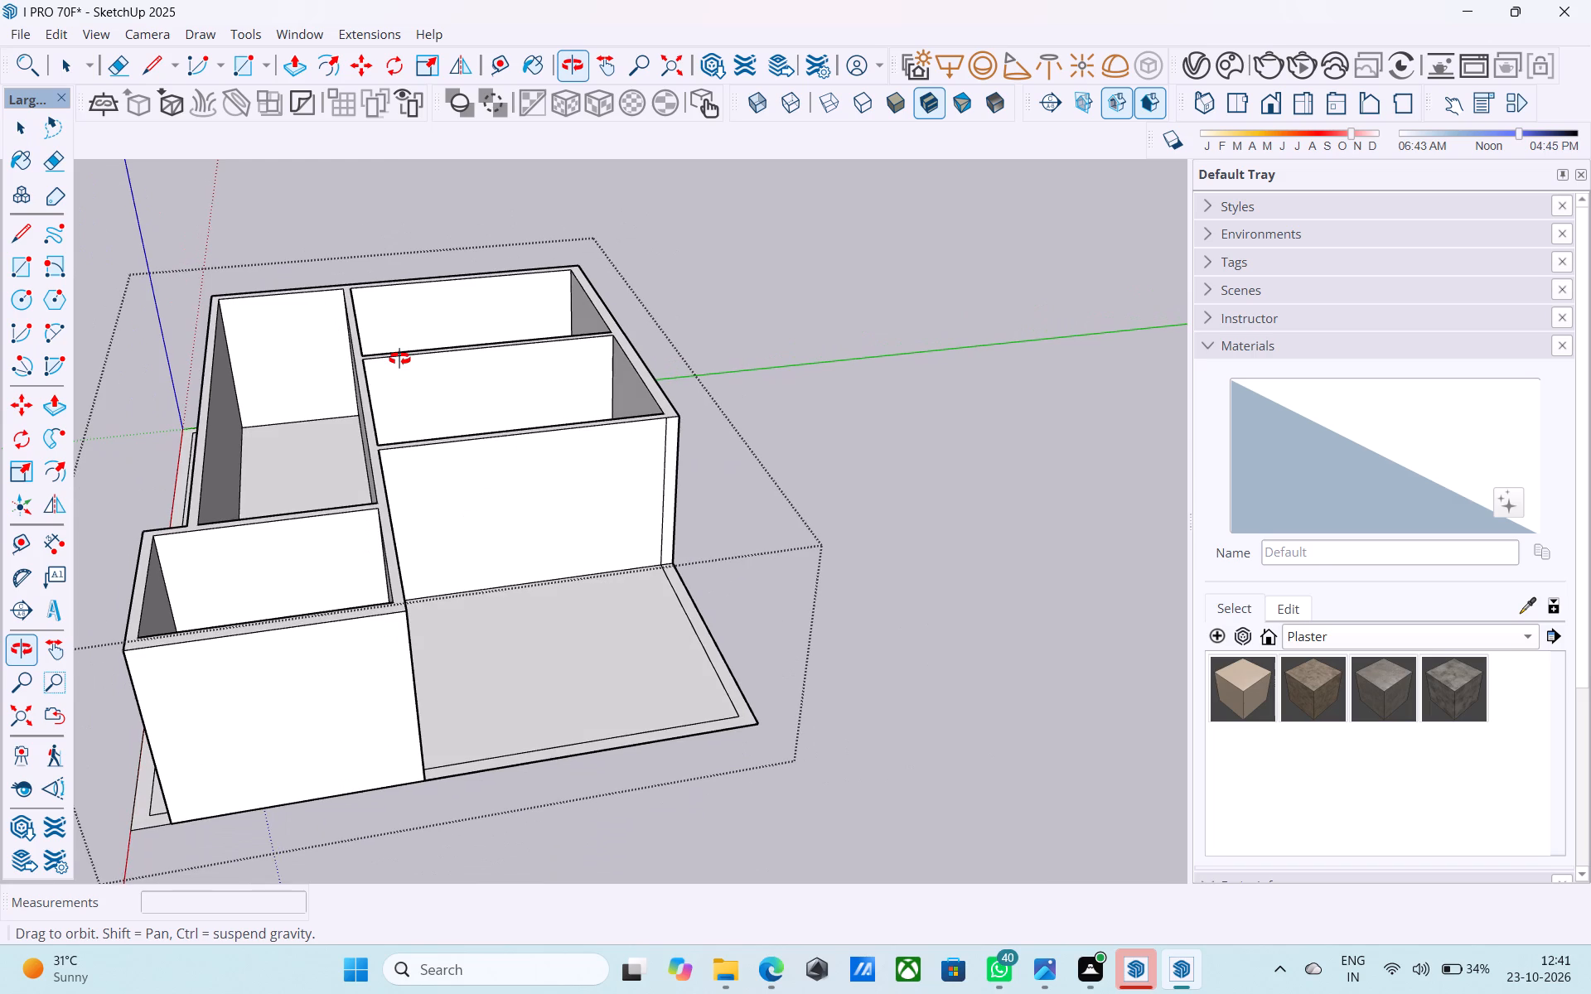
{"action": "middle_click_drag", "start_coordinate": [399, 359], "coordinate": [404, 379]}
{"action": "scroll", "coordinate": [397, 525], "scroll_direction": "up", "scroll_amount": 1}
{"action": "scroll", "coordinate": [396, 525], "scroll_direction": "down", "scroll_amount": 1}
{"action": "middle_click_drag", "start_coordinate": [364, 495], "coordinate": [362, 639]}
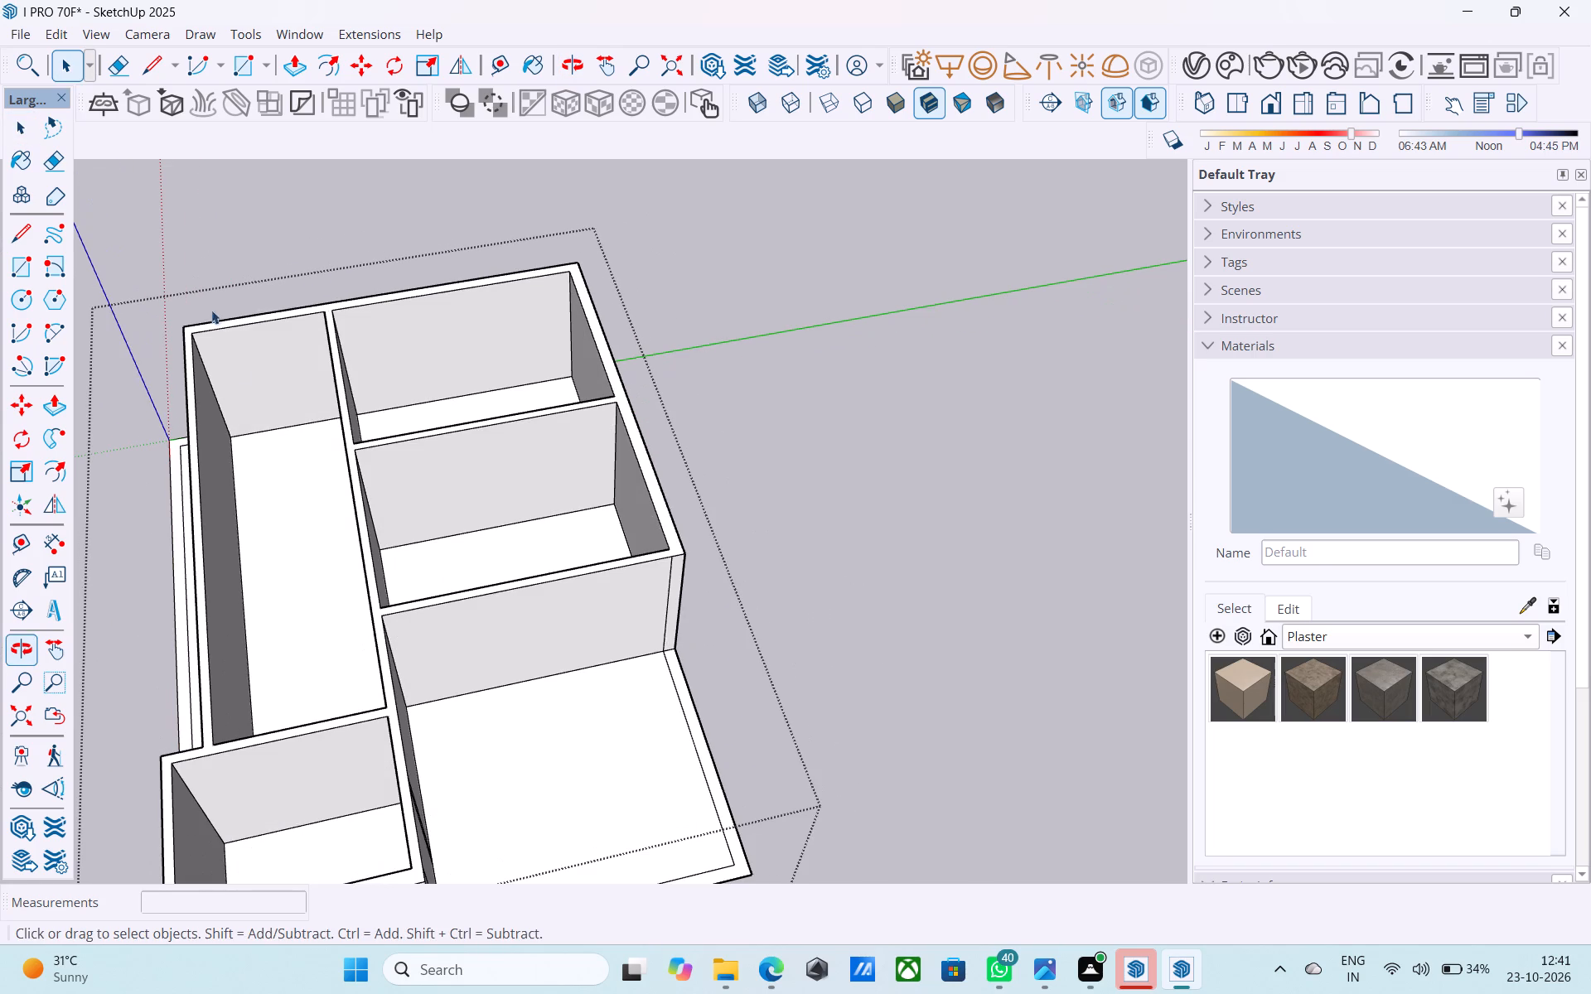
Draw a 30' by 8' 6" rectangle over the long room at the wall tops and reverse its face.
{"action": "key", "text": "r"}
{"action": "left_click", "coordinate": [193, 331]}
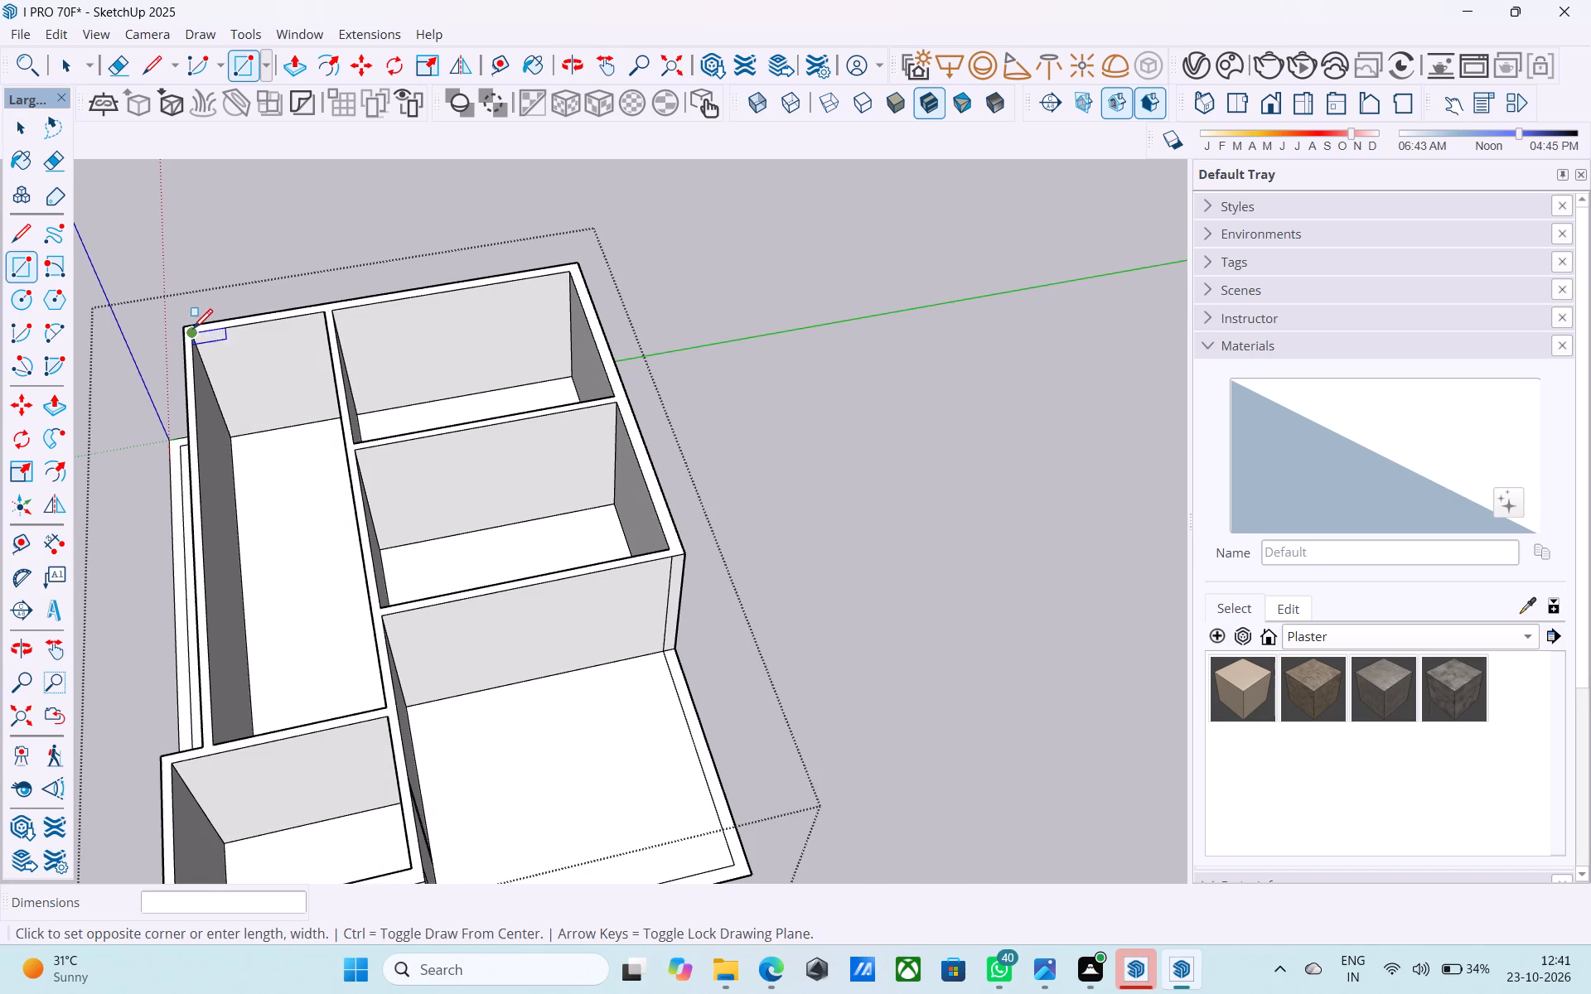
{"action": "left_click", "coordinate": [380, 708]}
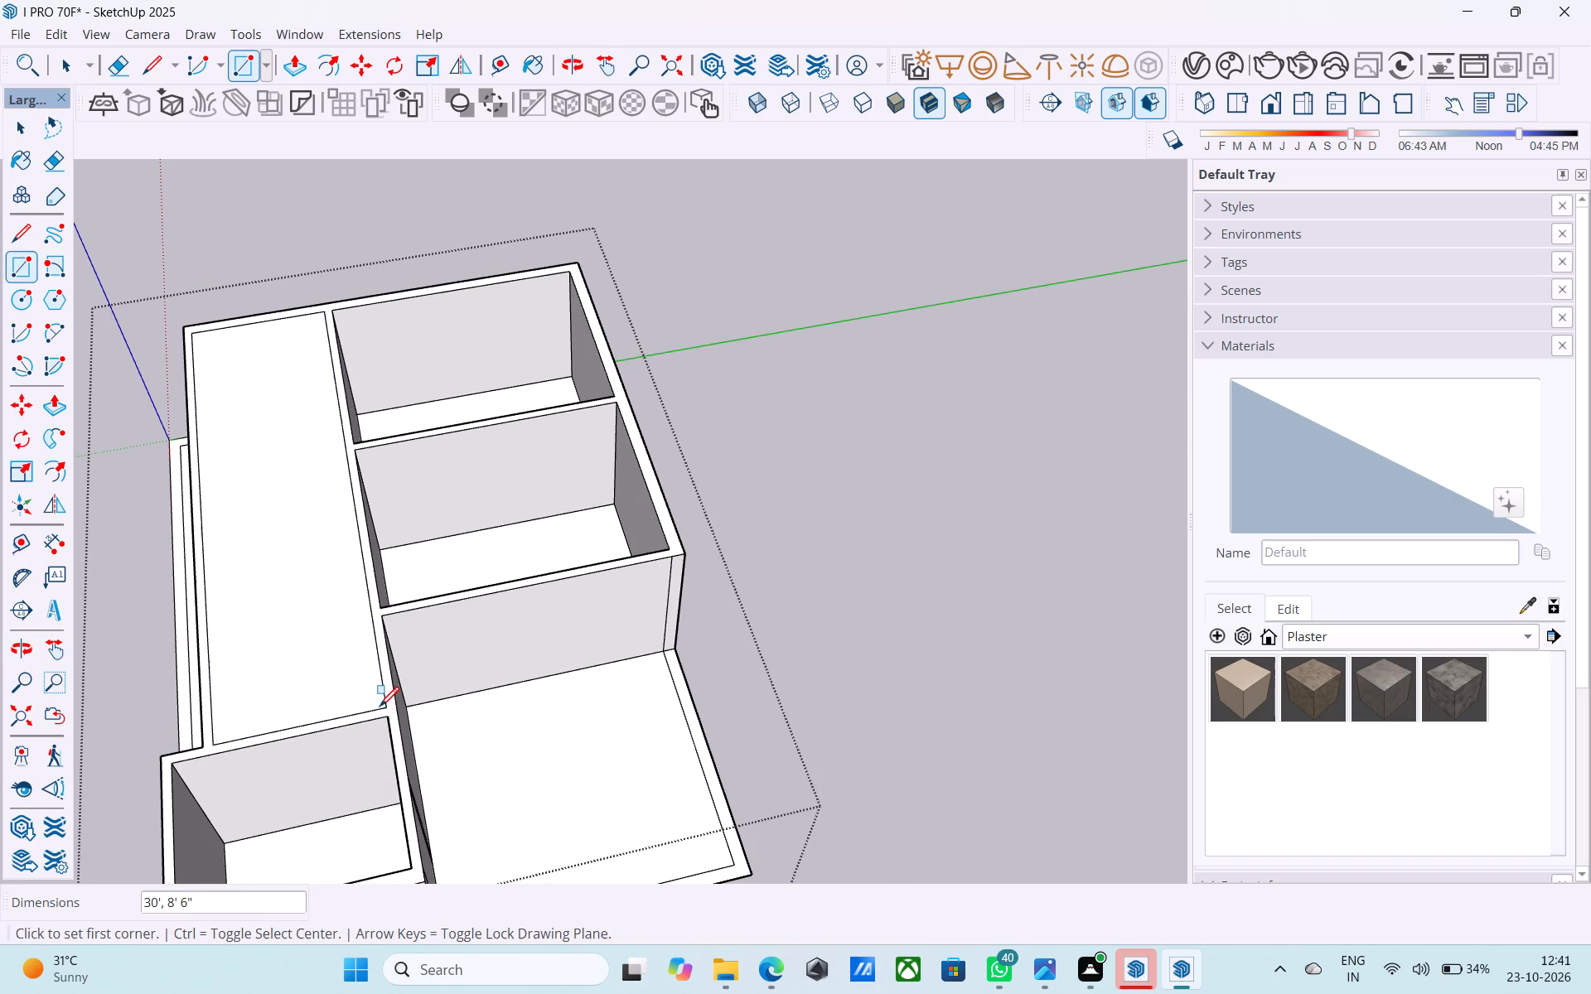
{"action": "key", "text": "space"}
{"action": "left_click", "coordinate": [362, 590]}
{"action": "right_click", "coordinate": [360, 588]}
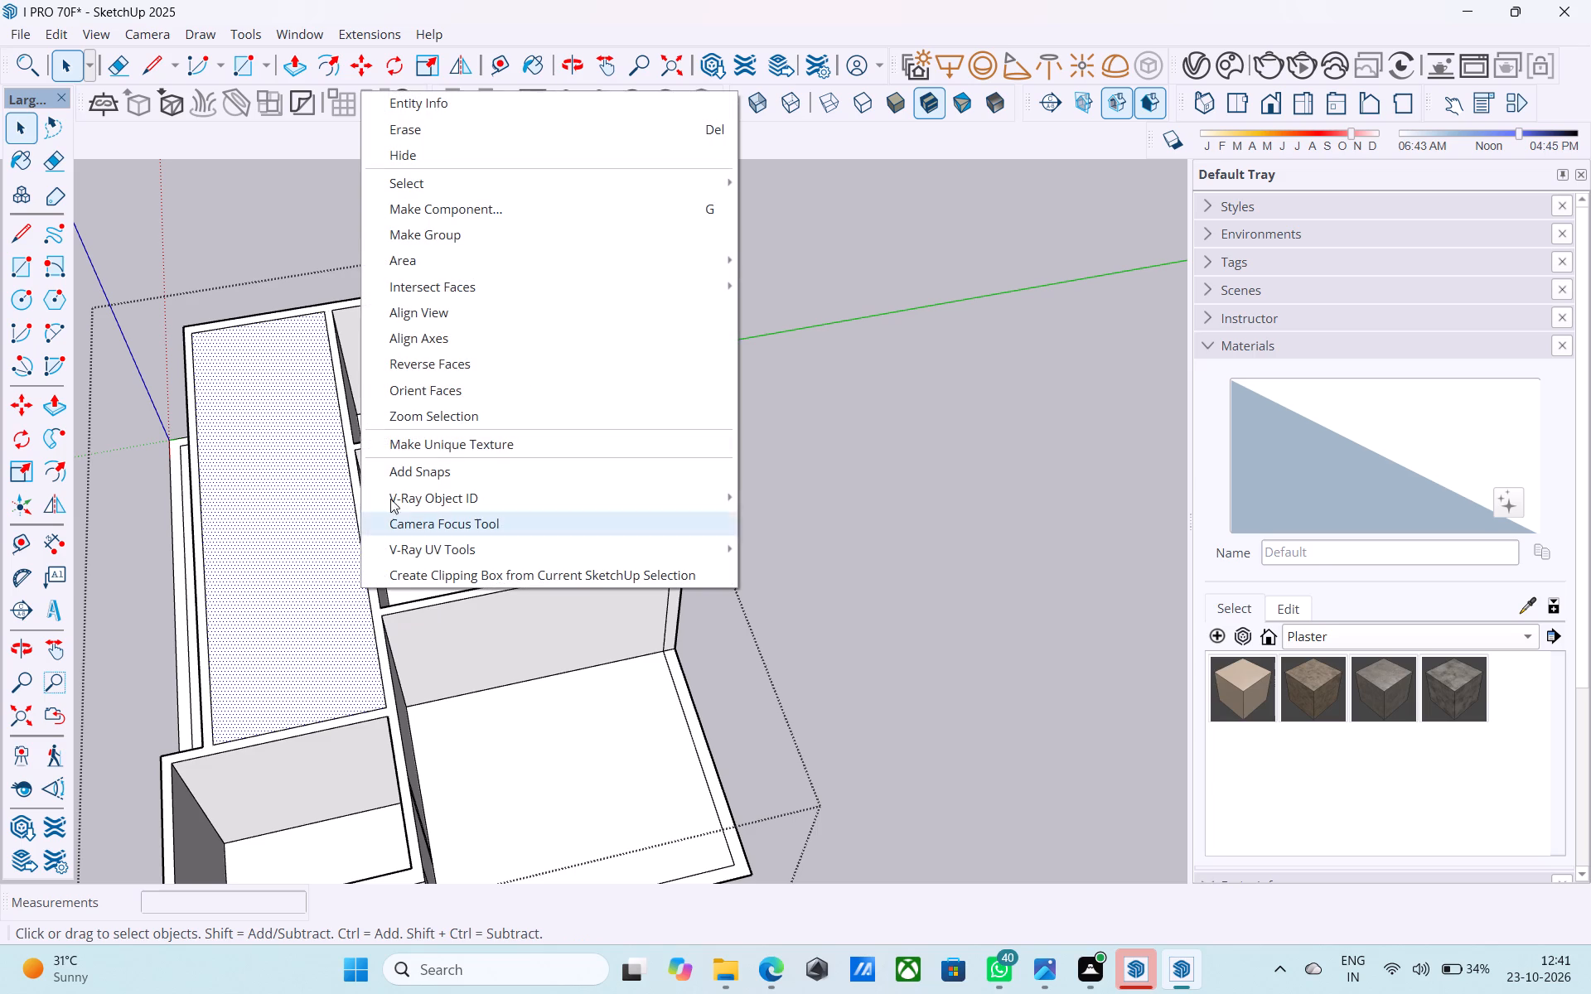
{"action": "left_click", "coordinate": [489, 365]}
Draw a 6" vertical line up from the long-room cover's outer corner nearest the origin.
{"action": "scroll", "coordinate": [701, 477], "scroll_direction": "down", "scroll_amount": 4}
{"action": "middle_click_drag", "start_coordinate": [766, 543], "coordinate": [800, 397]}
{"action": "middle_click_drag", "start_coordinate": [313, 493], "coordinate": [279, 461]}
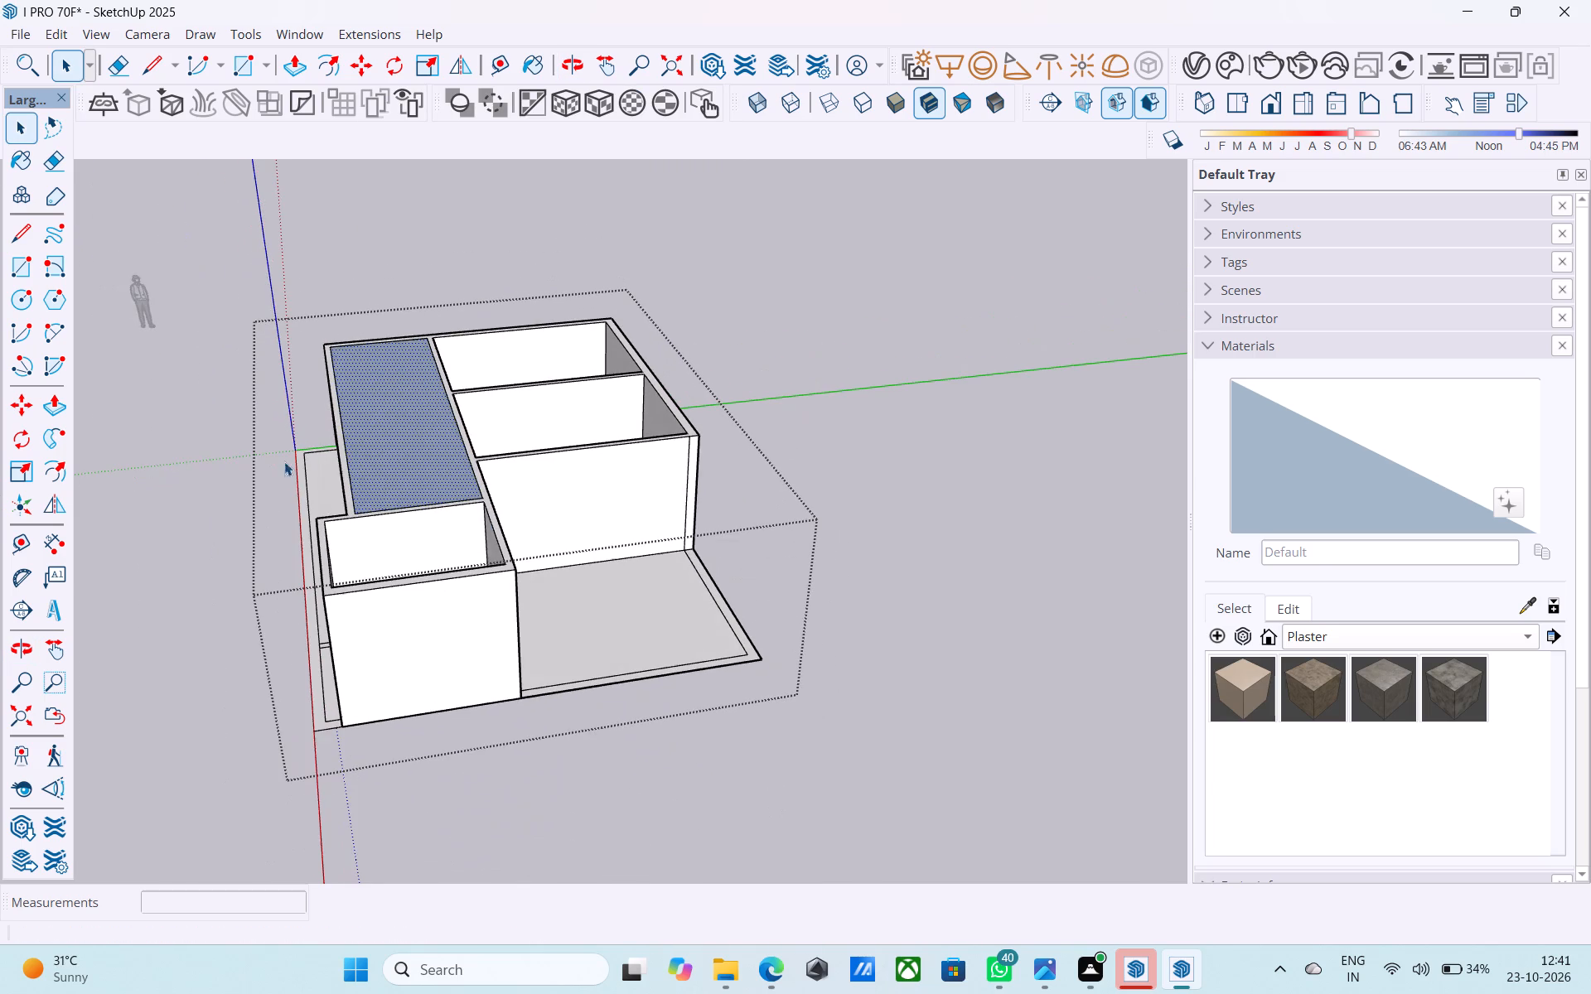
{"action": "middle_click_drag", "start_coordinate": [391, 470], "coordinate": [369, 458]}
{"action": "middle_click_drag", "start_coordinate": [331, 407], "coordinate": [317, 398]}
{"action": "key", "text": "l"}
{"action": "scroll", "coordinate": [302, 344], "scroll_direction": "up", "scroll_amount": 14}
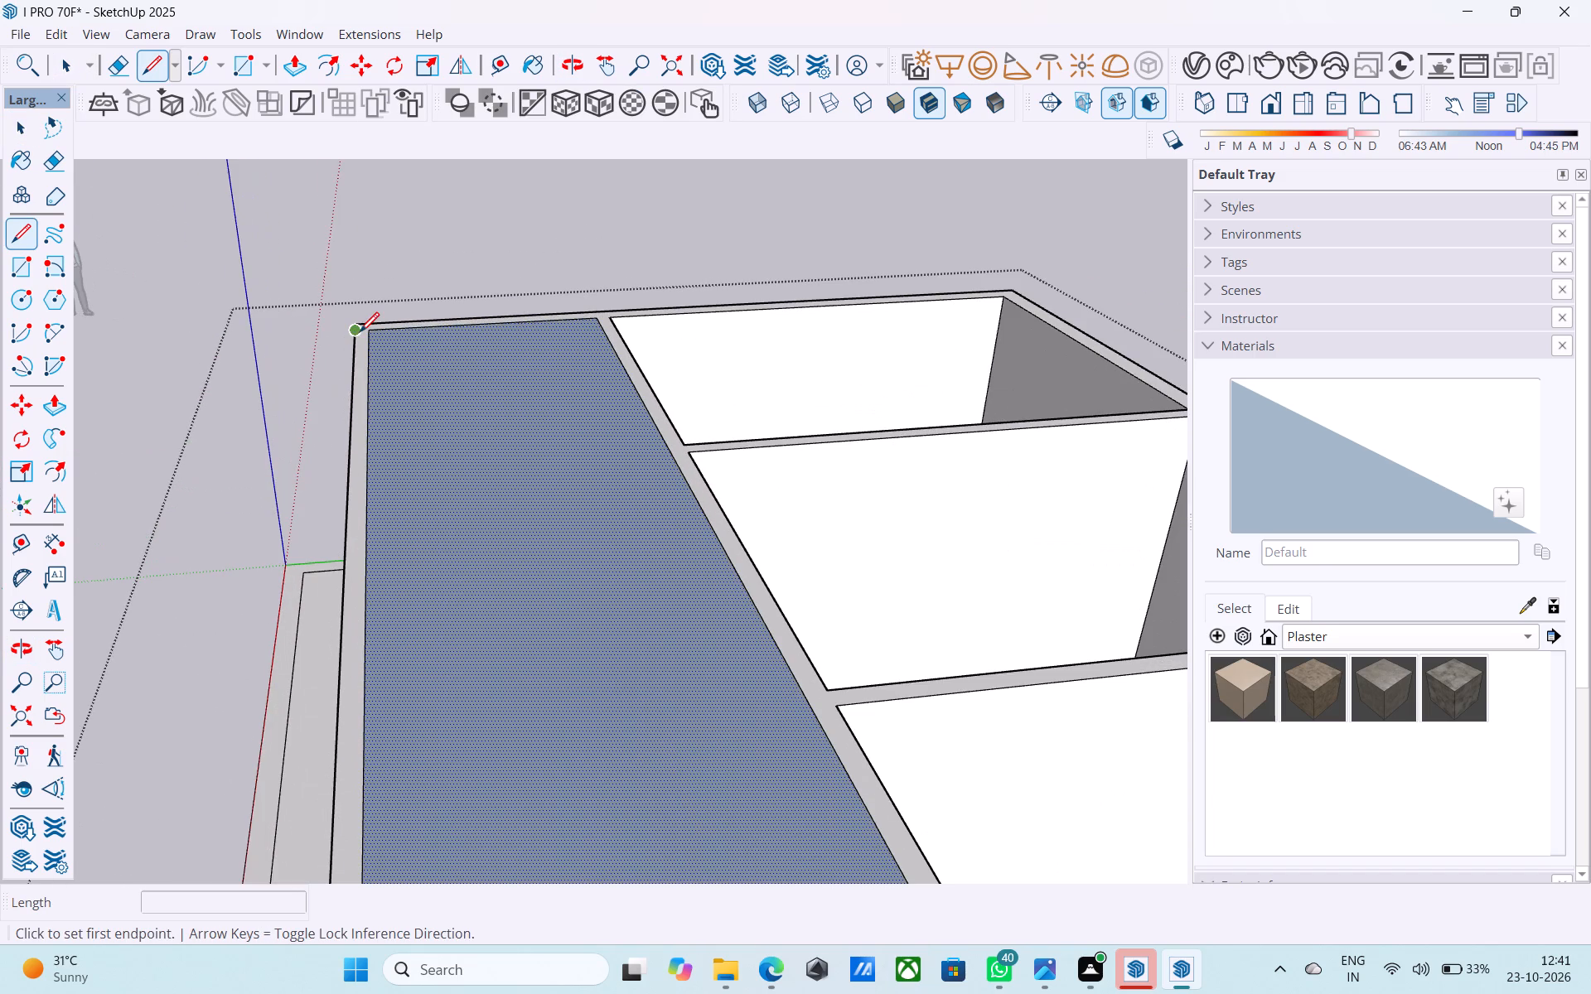
{"action": "left_click", "coordinate": [360, 334]}
{"action": "key", "text": "l"}
{"action": "left_click", "coordinate": [377, 331]}
{"action": "middle_click_drag", "start_coordinate": [362, 299], "coordinate": [363, 224]}
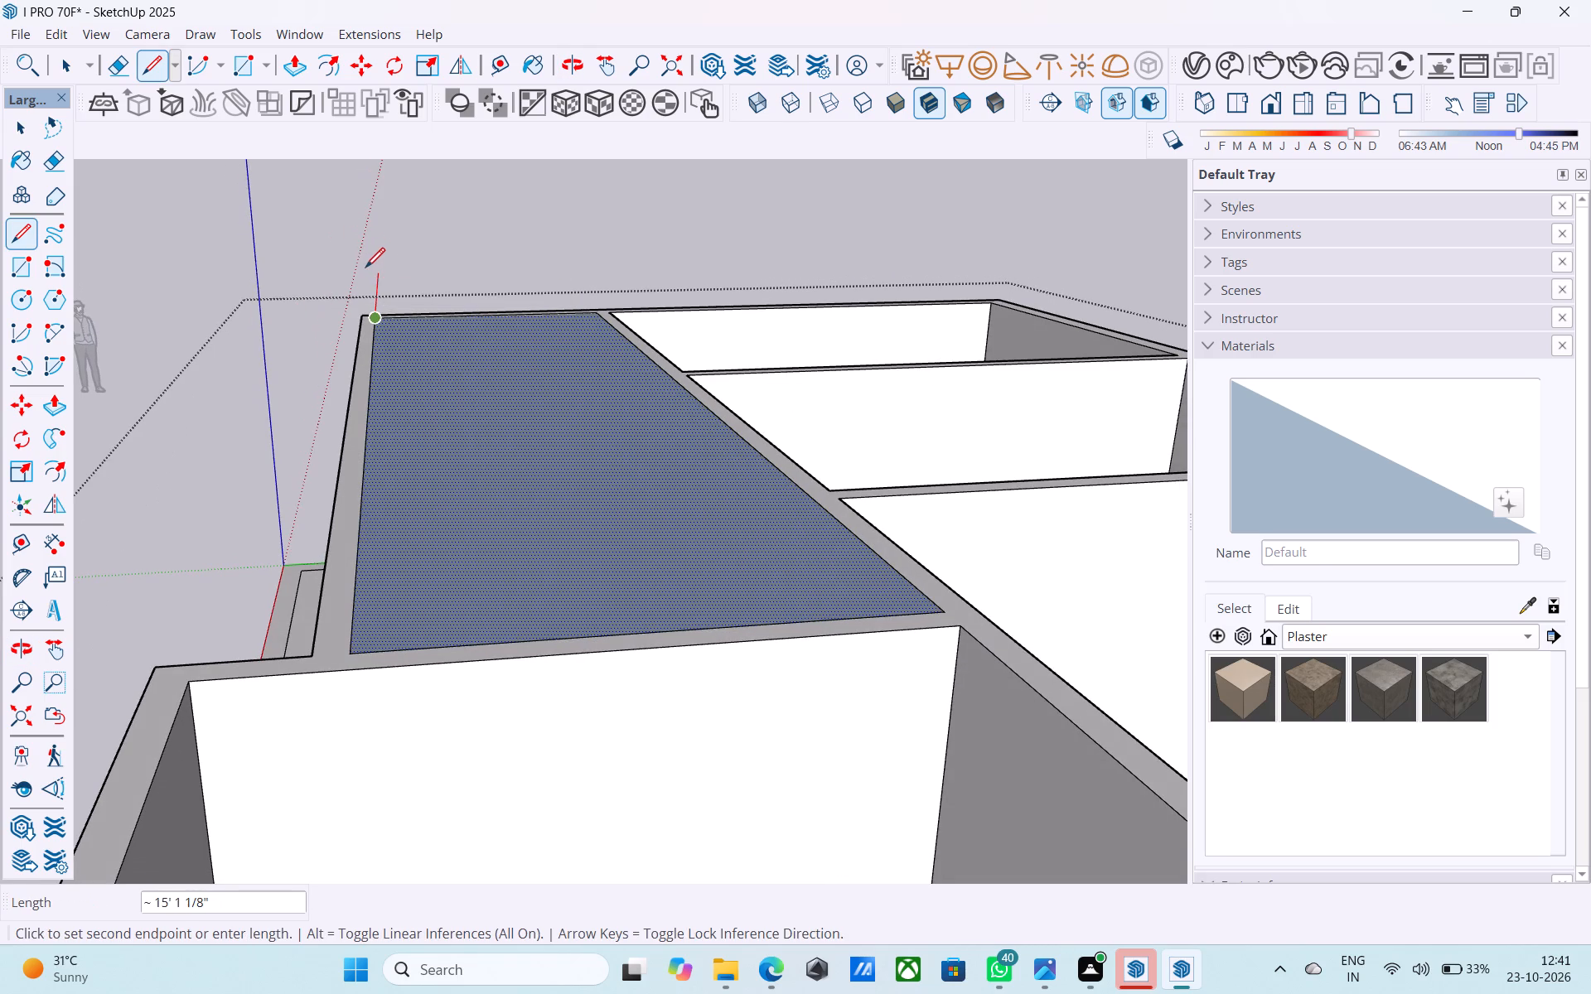
{"action": "type", "text": "6\""}
{"action": "key", "text": "Return"}
Draw a matching 6" vertical line up from the cover's diagonally opposite corner.
{"action": "key", "text": "l"}
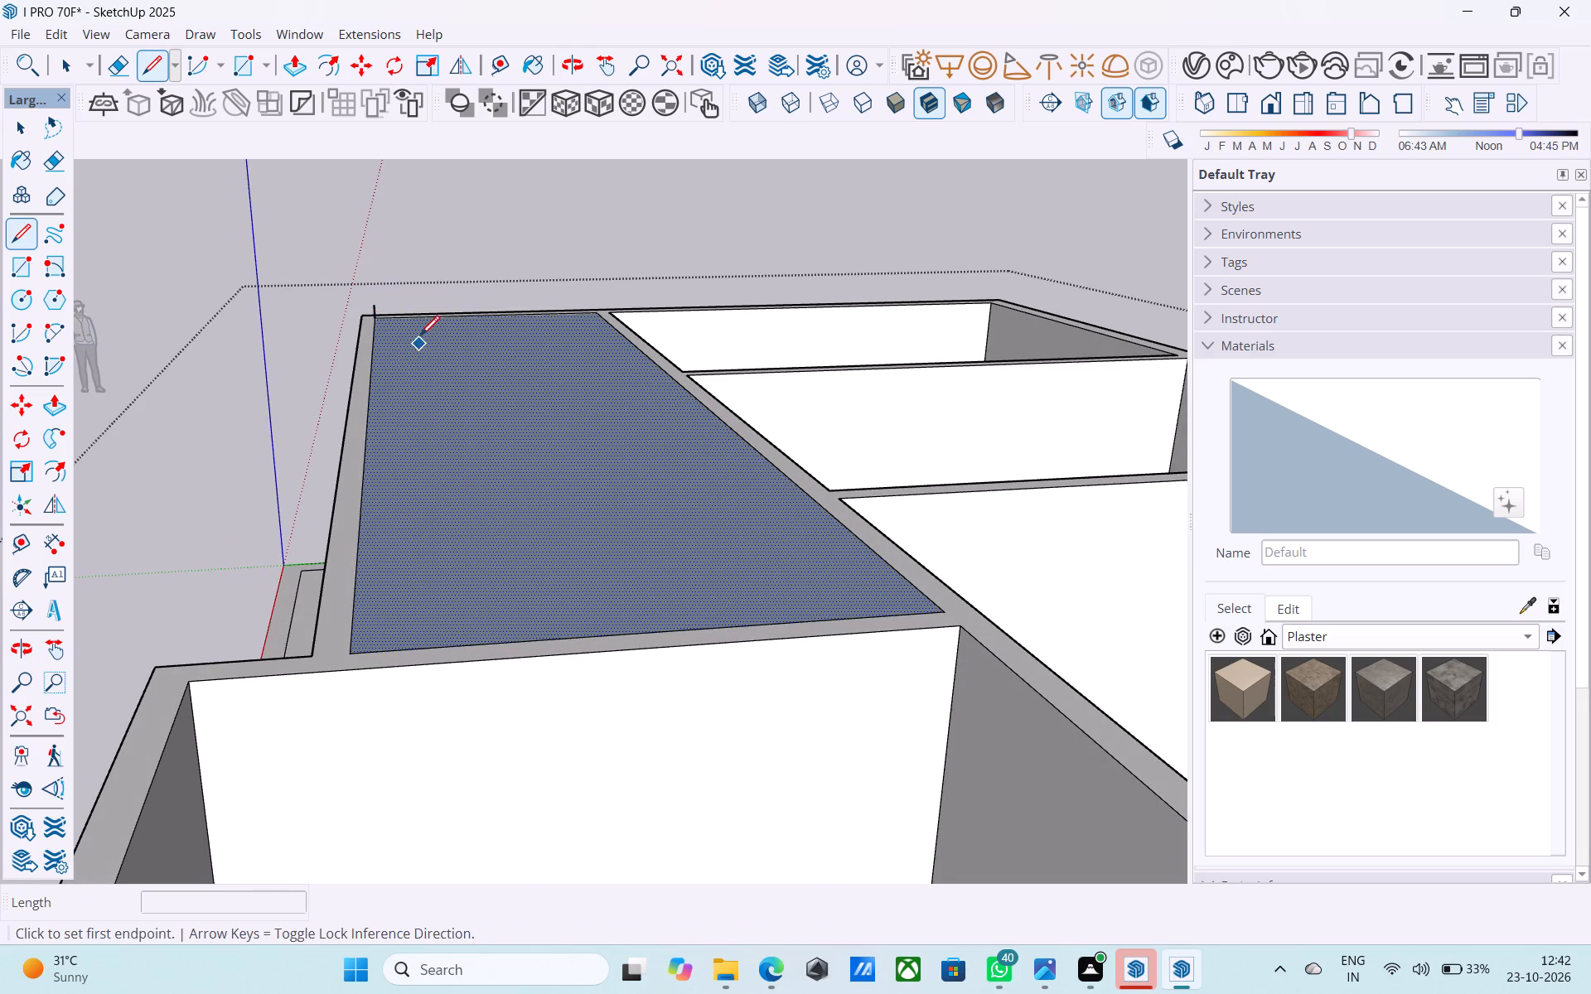
{"action": "scroll", "coordinate": [386, 334], "scroll_direction": "down", "scroll_amount": 4}
{"action": "scroll", "coordinate": [713, 548], "scroll_direction": "up", "scroll_amount": 10}
{"action": "left_click", "coordinate": [631, 443]}
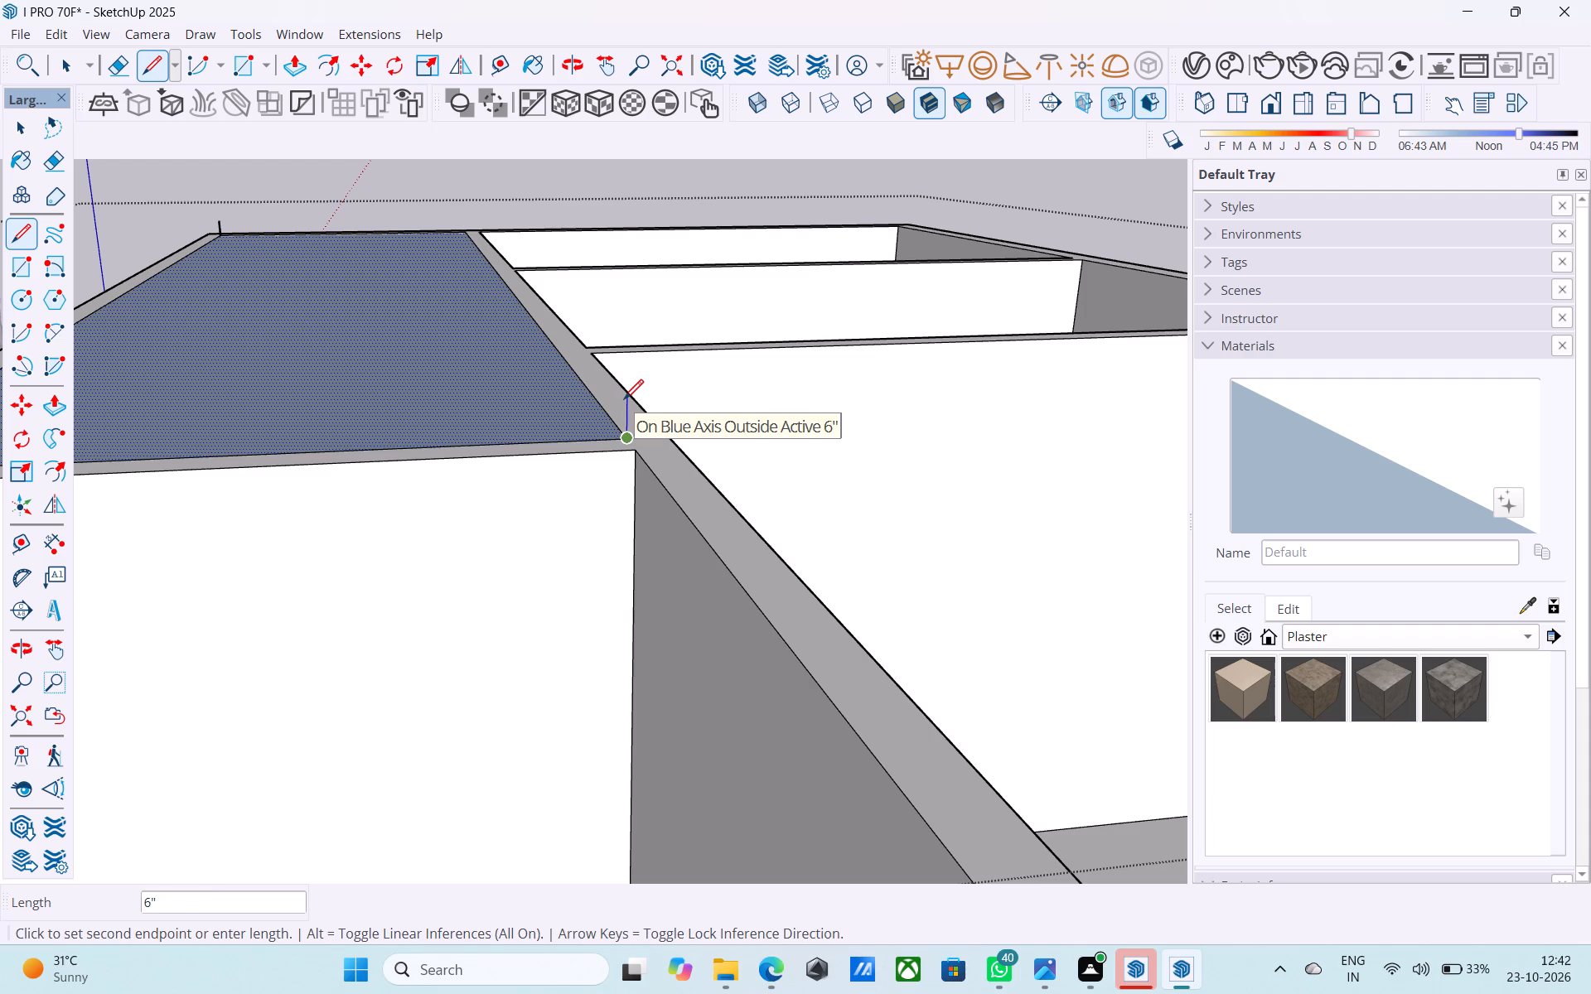
{"action": "type", "text": "6\""}
{"action": "key", "text": "Return"}
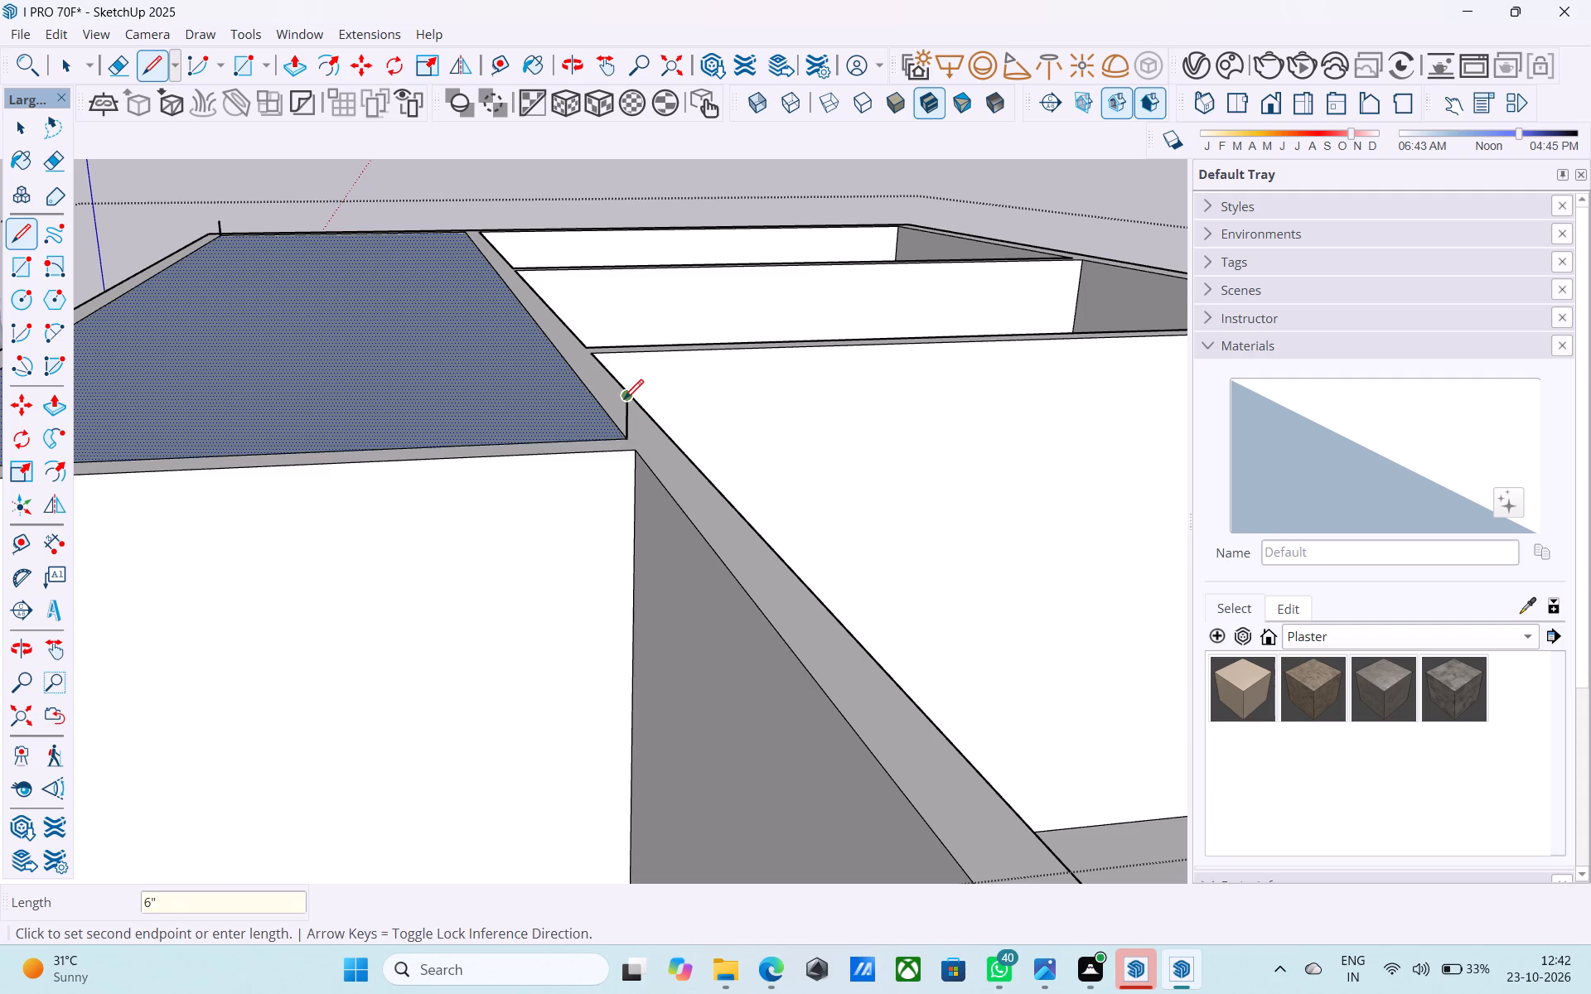
{"action": "key", "text": "space"}
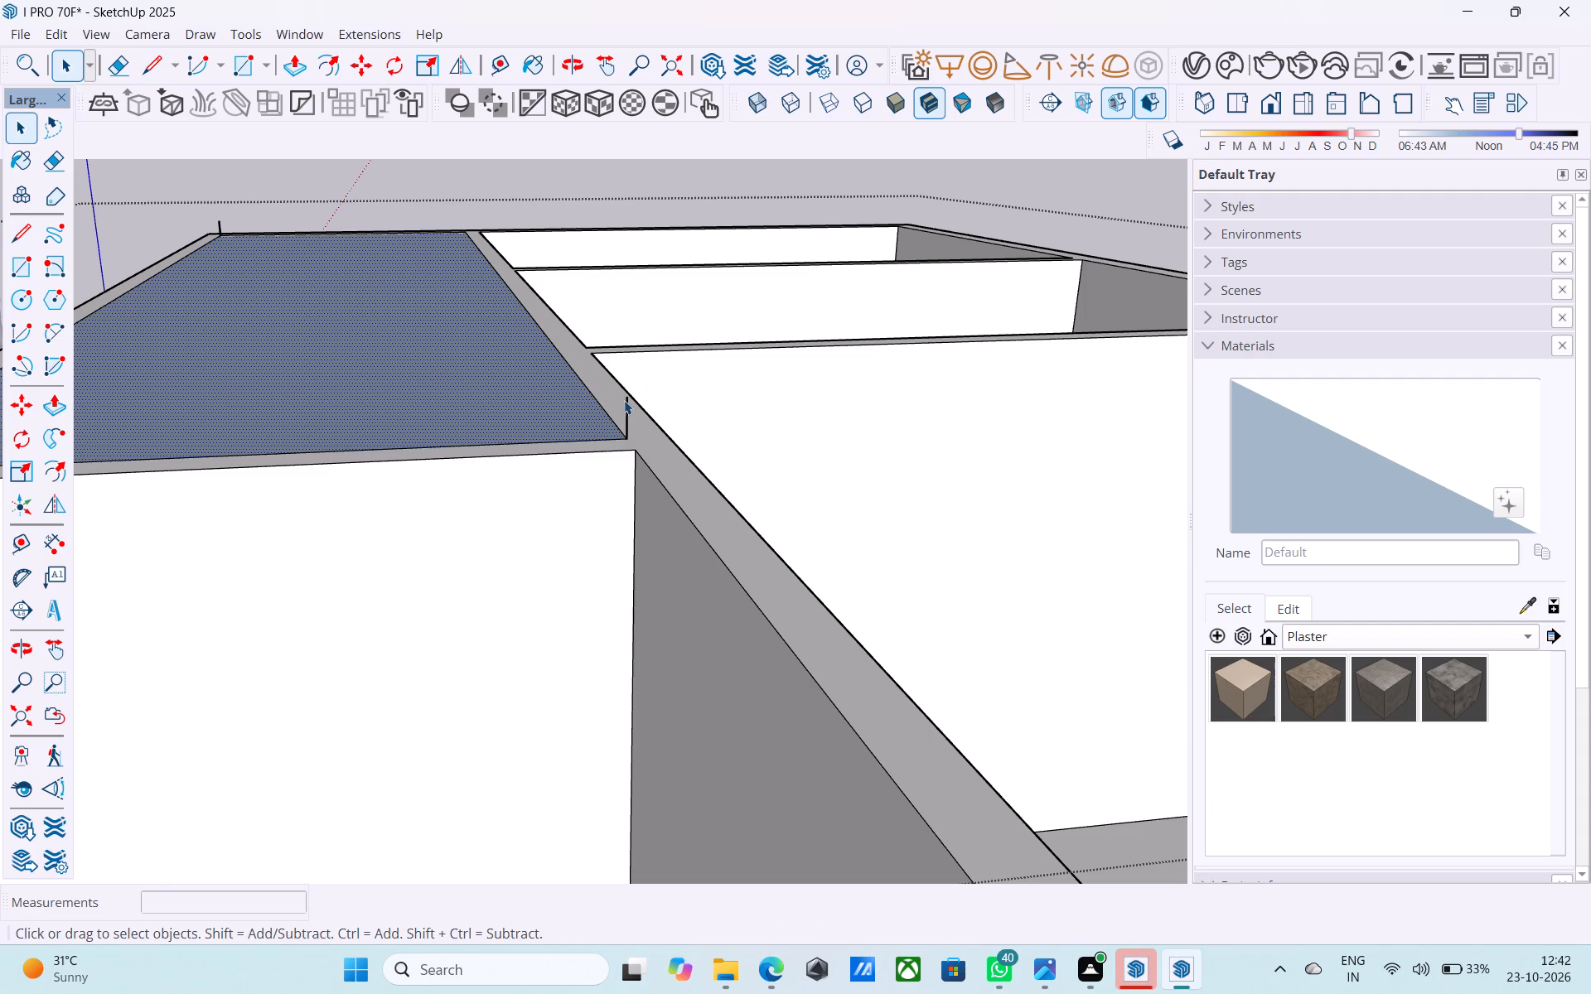
Draw a 30' by 8' 6" rectangle between the upper ends of the two vertical lines, above the long-room cover.
{"action": "scroll", "coordinate": [638, 384], "scroll_direction": "down", "scroll_amount": 4}
{"action": "middle_click_drag", "start_coordinate": [631, 379], "coordinate": [492, 261]}
{"action": "middle_click_drag", "start_coordinate": [351, 206], "coordinate": [559, 350]}
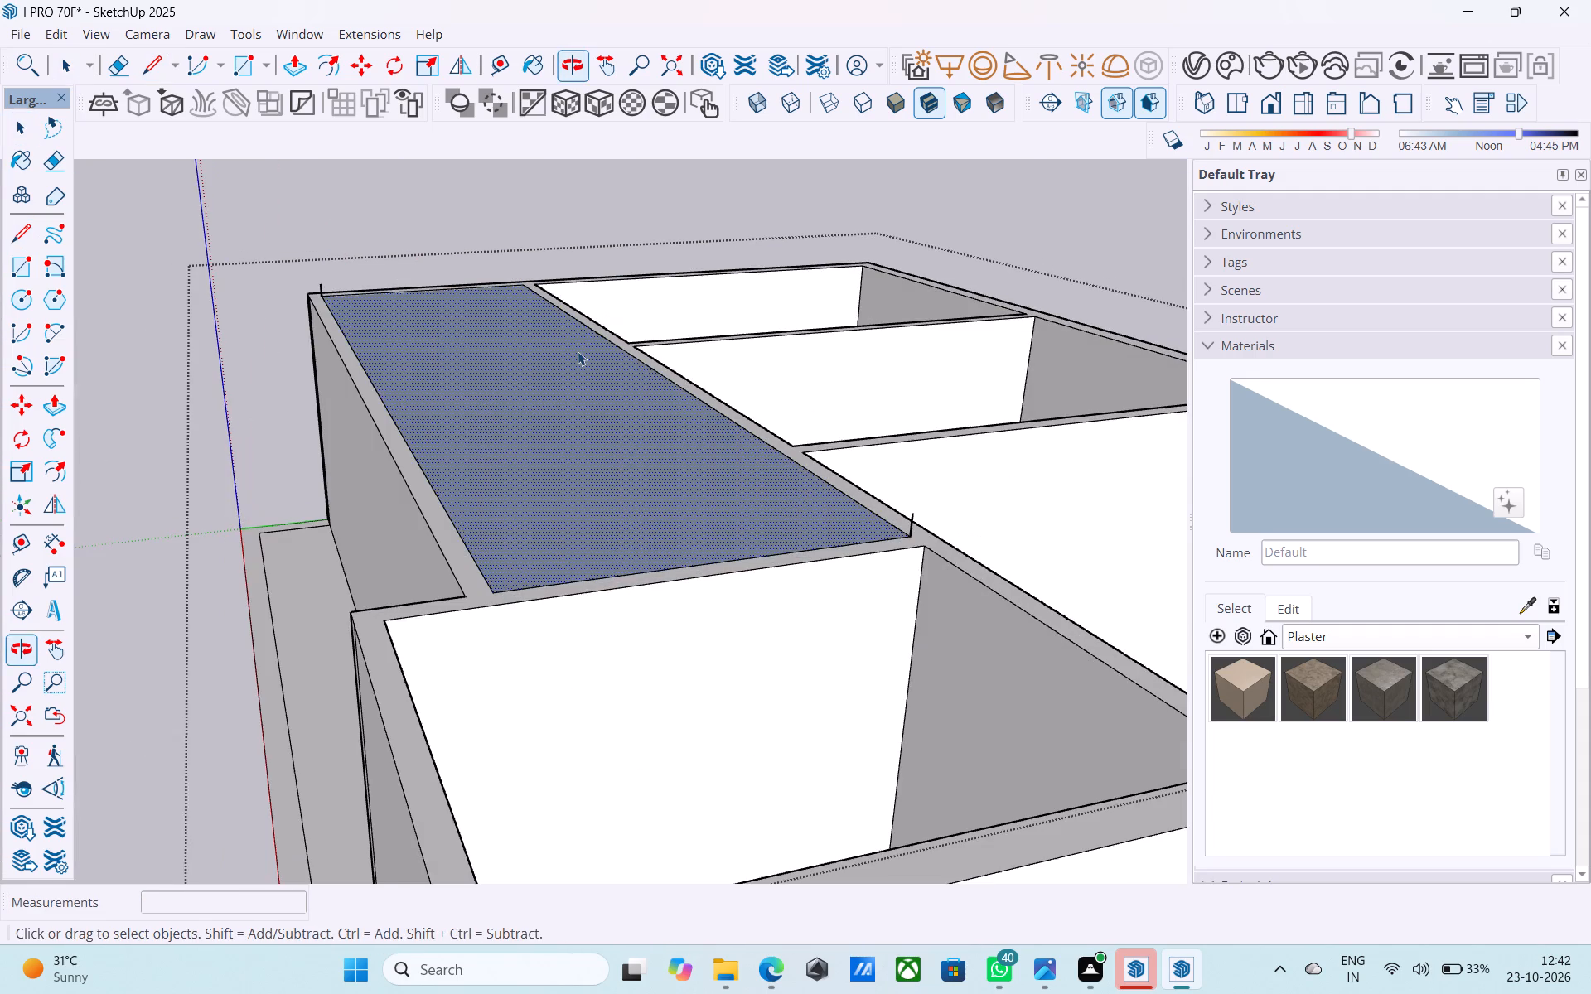
{"action": "middle_click_drag", "start_coordinate": [418, 304], "coordinate": [324, 315]}
{"action": "key", "text": "r"}
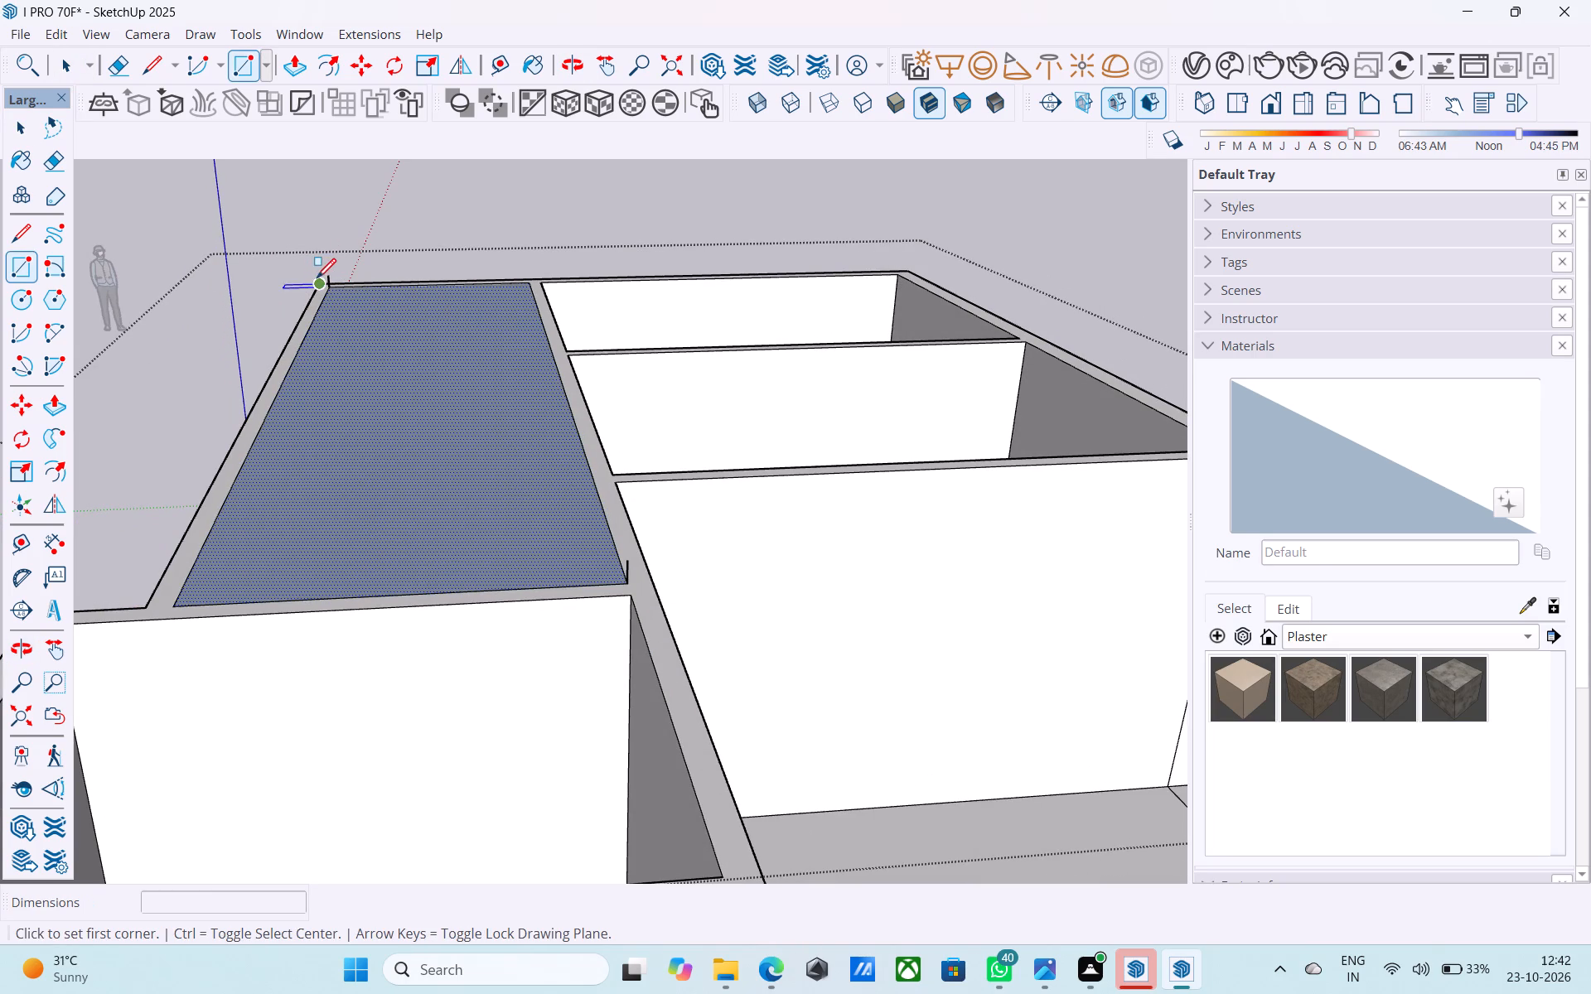
{"action": "left_click", "coordinate": [325, 277]}
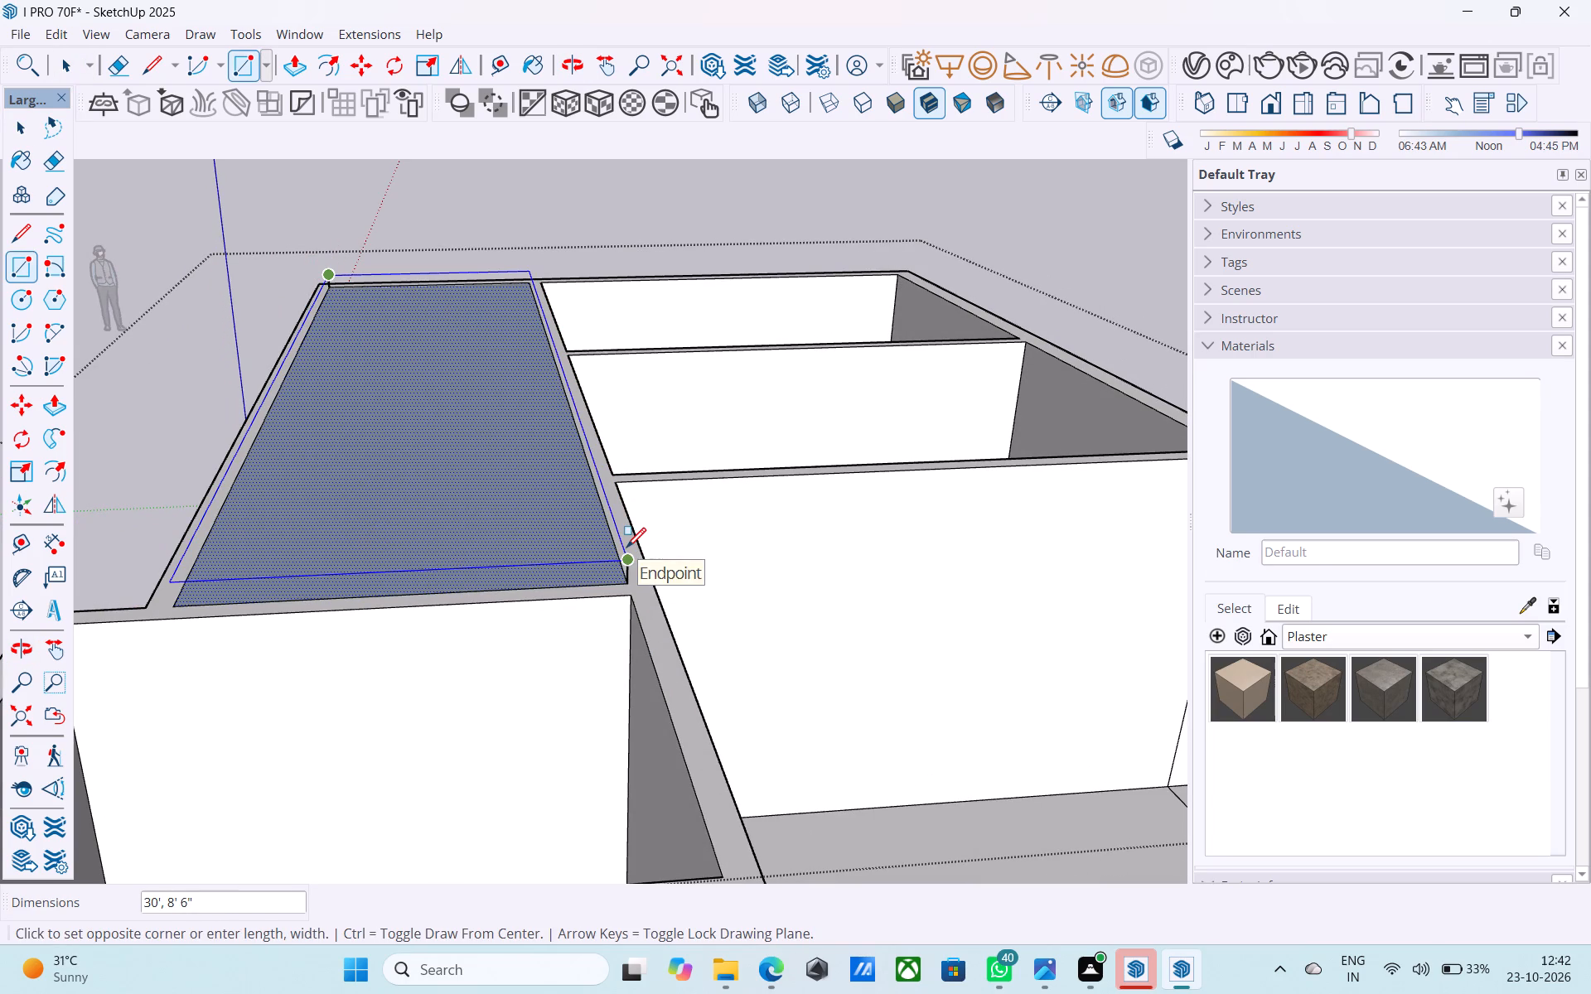
{"action": "left_click", "coordinate": [626, 549]}
Draw a vertical edge joining the lower and upper rectangles at the outer corner beside the small enclosed room.
{"action": "middle_click_drag", "start_coordinate": [433, 300], "coordinate": [515, 260]}
{"action": "scroll", "coordinate": [276, 300], "scroll_direction": "down", "scroll_amount": 4}
{"action": "middle_click_drag", "start_coordinate": [324, 310], "coordinate": [396, 323]}
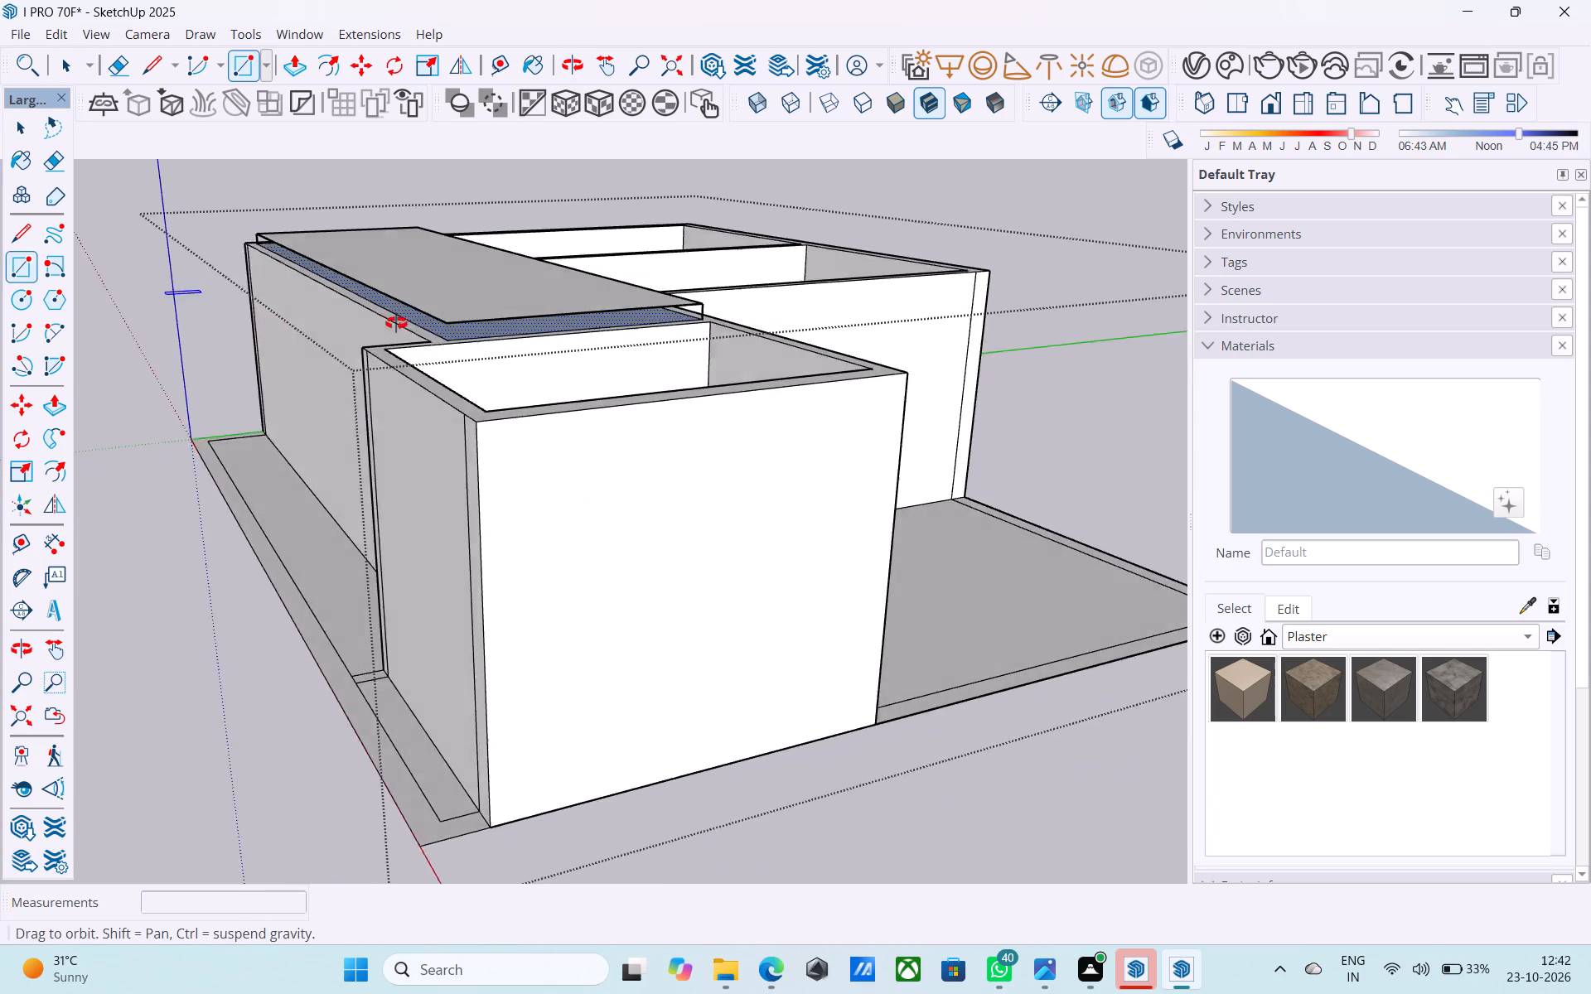
{"action": "middle_click_drag", "start_coordinate": [396, 323], "coordinate": [424, 346]}
{"action": "scroll", "coordinate": [418, 342], "scroll_direction": "up", "scroll_amount": 4}
{"action": "scroll", "coordinate": [497, 331], "scroll_direction": "down", "scroll_amount": 4}
{"action": "middle_click_drag", "start_coordinate": [497, 331], "coordinate": [525, 373]}
{"action": "key", "text": "space"}
{"action": "key", "text": "l"}
{"action": "scroll", "coordinate": [444, 297], "scroll_direction": "up", "scroll_amount": 3}
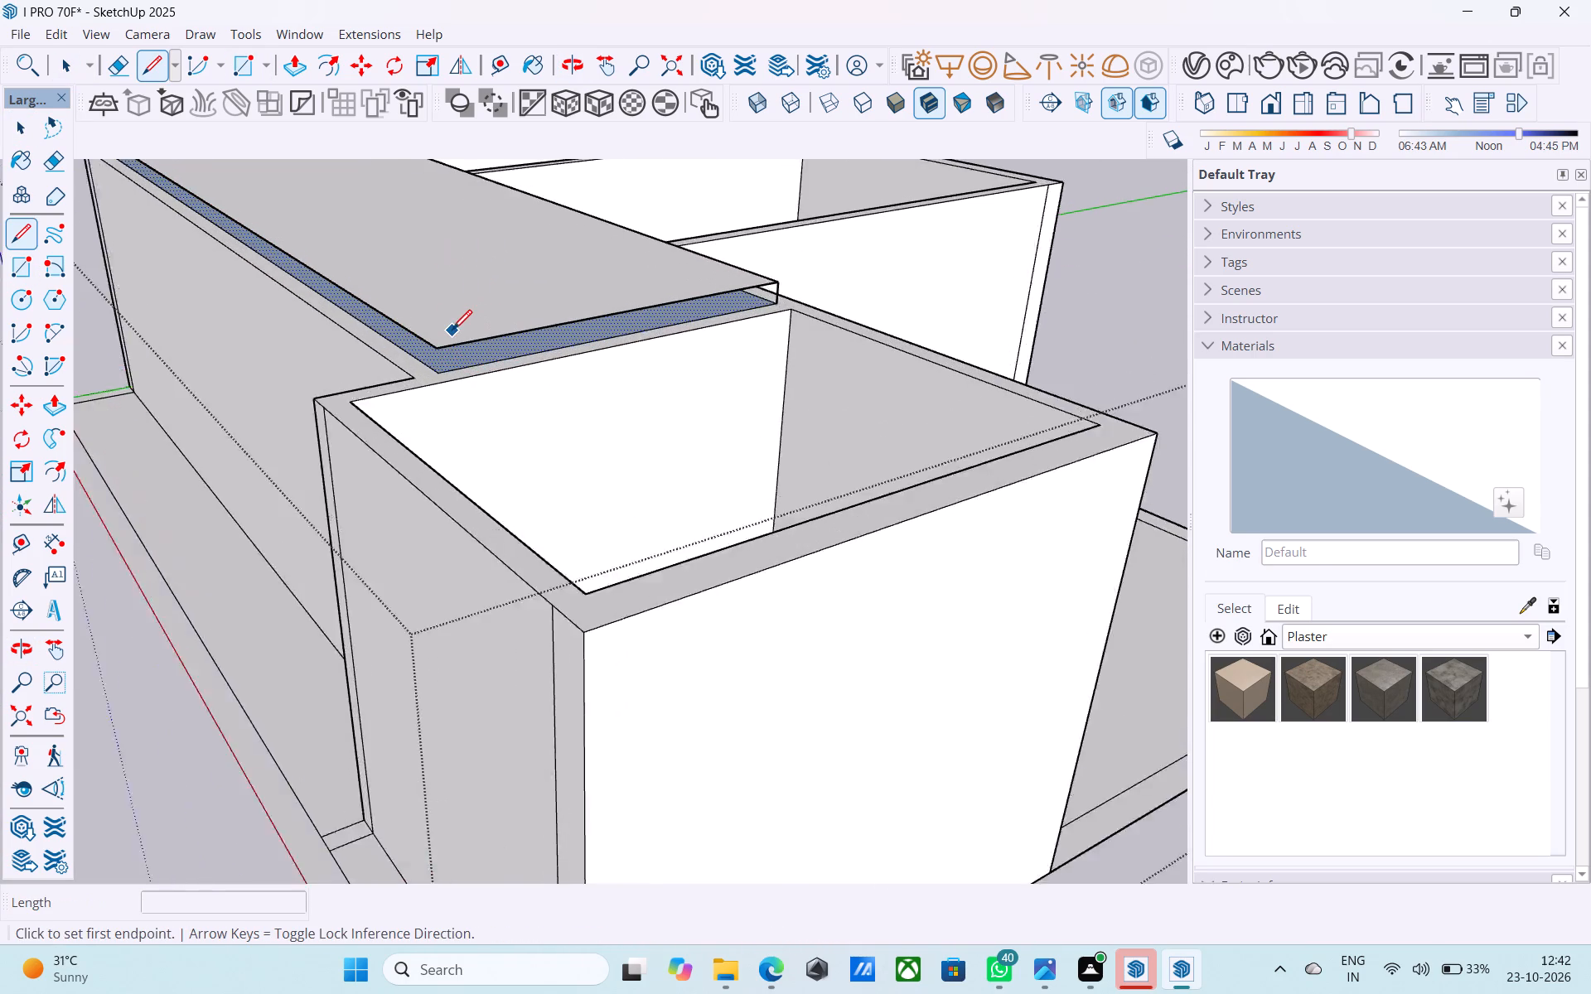
{"action": "scroll", "coordinate": [452, 331], "scroll_direction": "up", "scroll_amount": 5}
{"action": "middle_click_drag", "start_coordinate": [448, 329], "coordinate": [448, 331]}
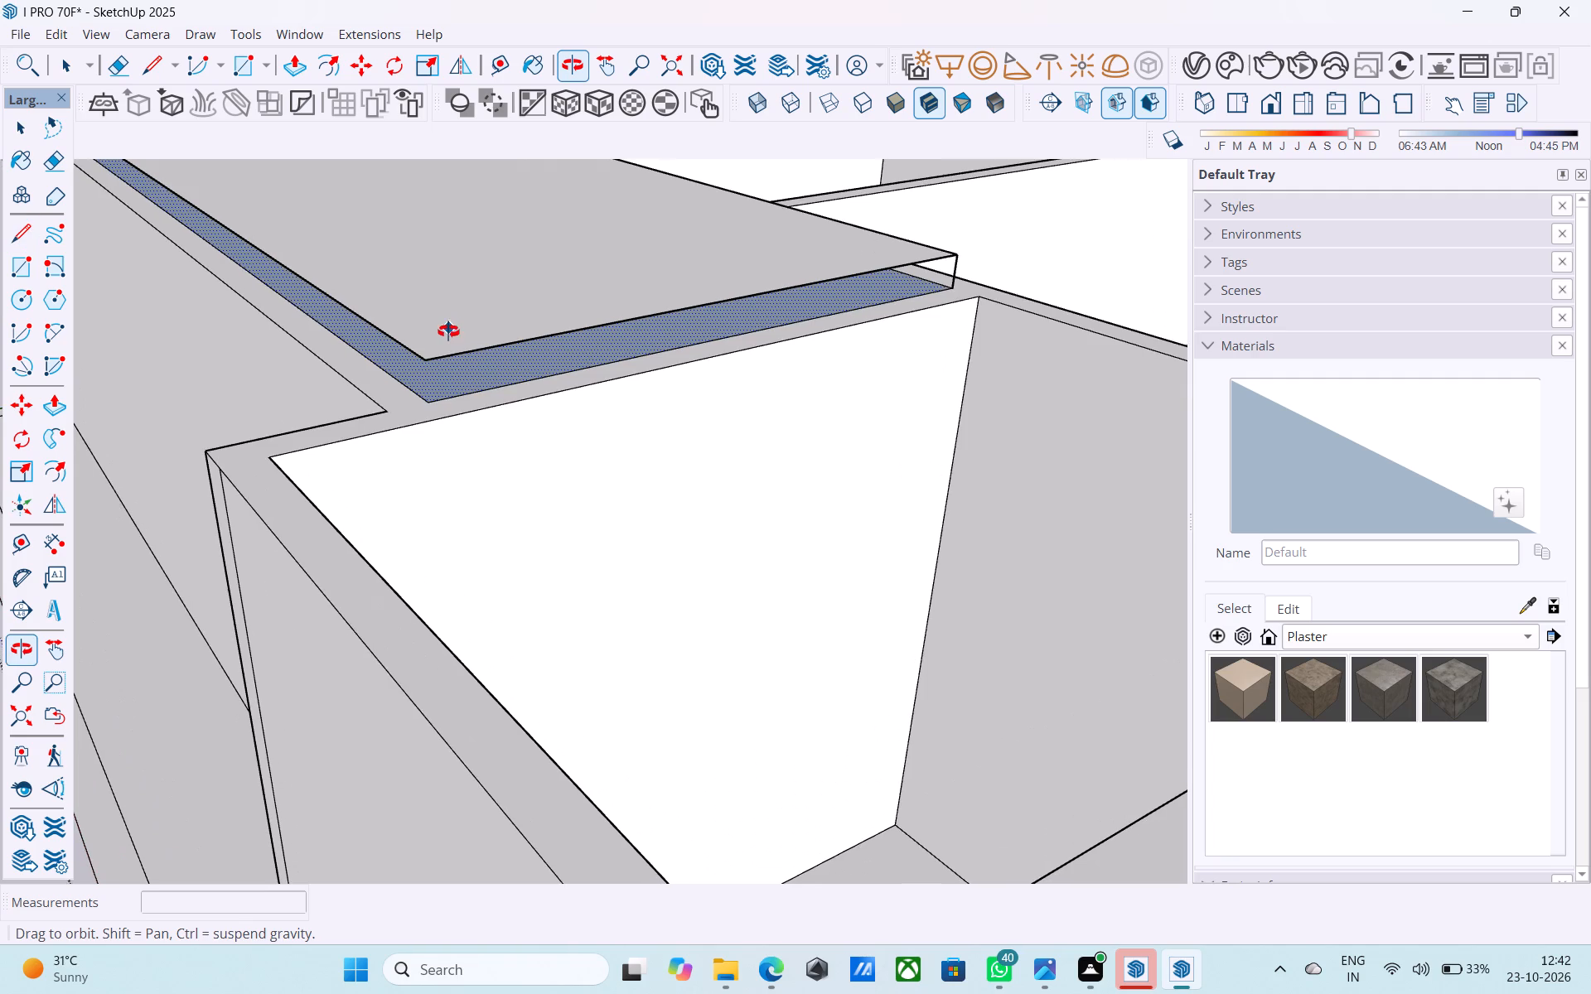
{"action": "middle_click_drag", "start_coordinate": [448, 331], "coordinate": [484, 379]}
{"action": "scroll", "coordinate": [471, 433], "scroll_direction": "up", "scroll_amount": 3}
{"action": "left_click", "coordinate": [418, 411]}
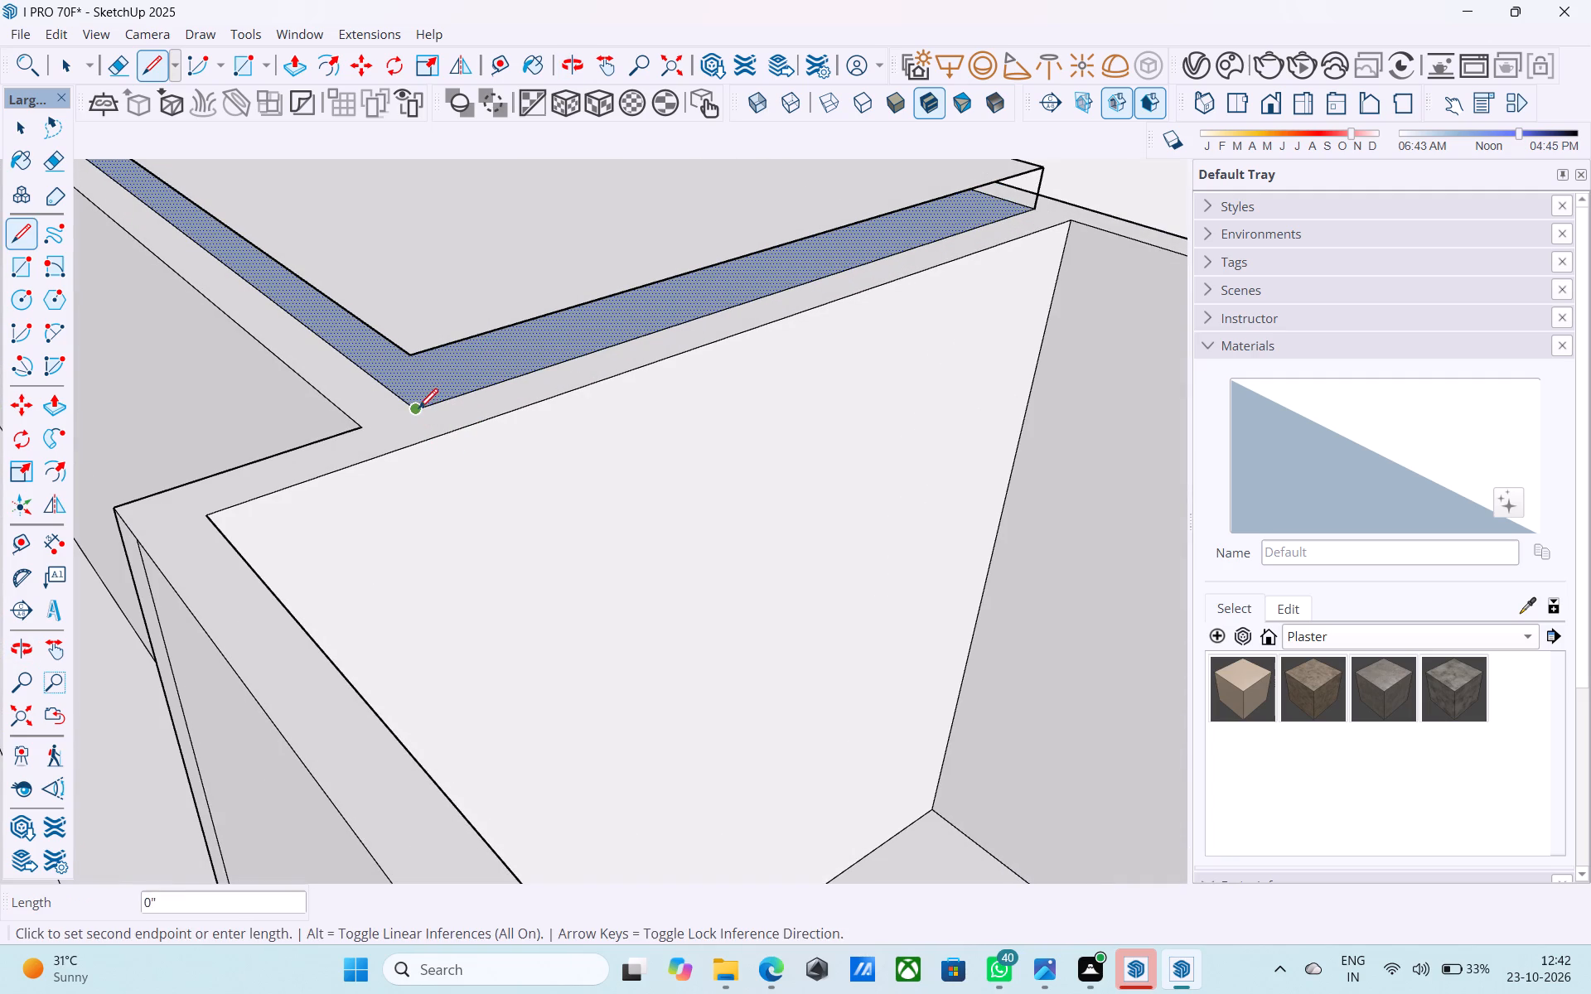
{"action": "left_click", "coordinate": [413, 359]}
Draw a 6" vertical edge between the rectangles at the remaining inner corner on the origin end.
{"action": "scroll", "coordinate": [530, 497], "scroll_direction": "down", "scroll_amount": 12}
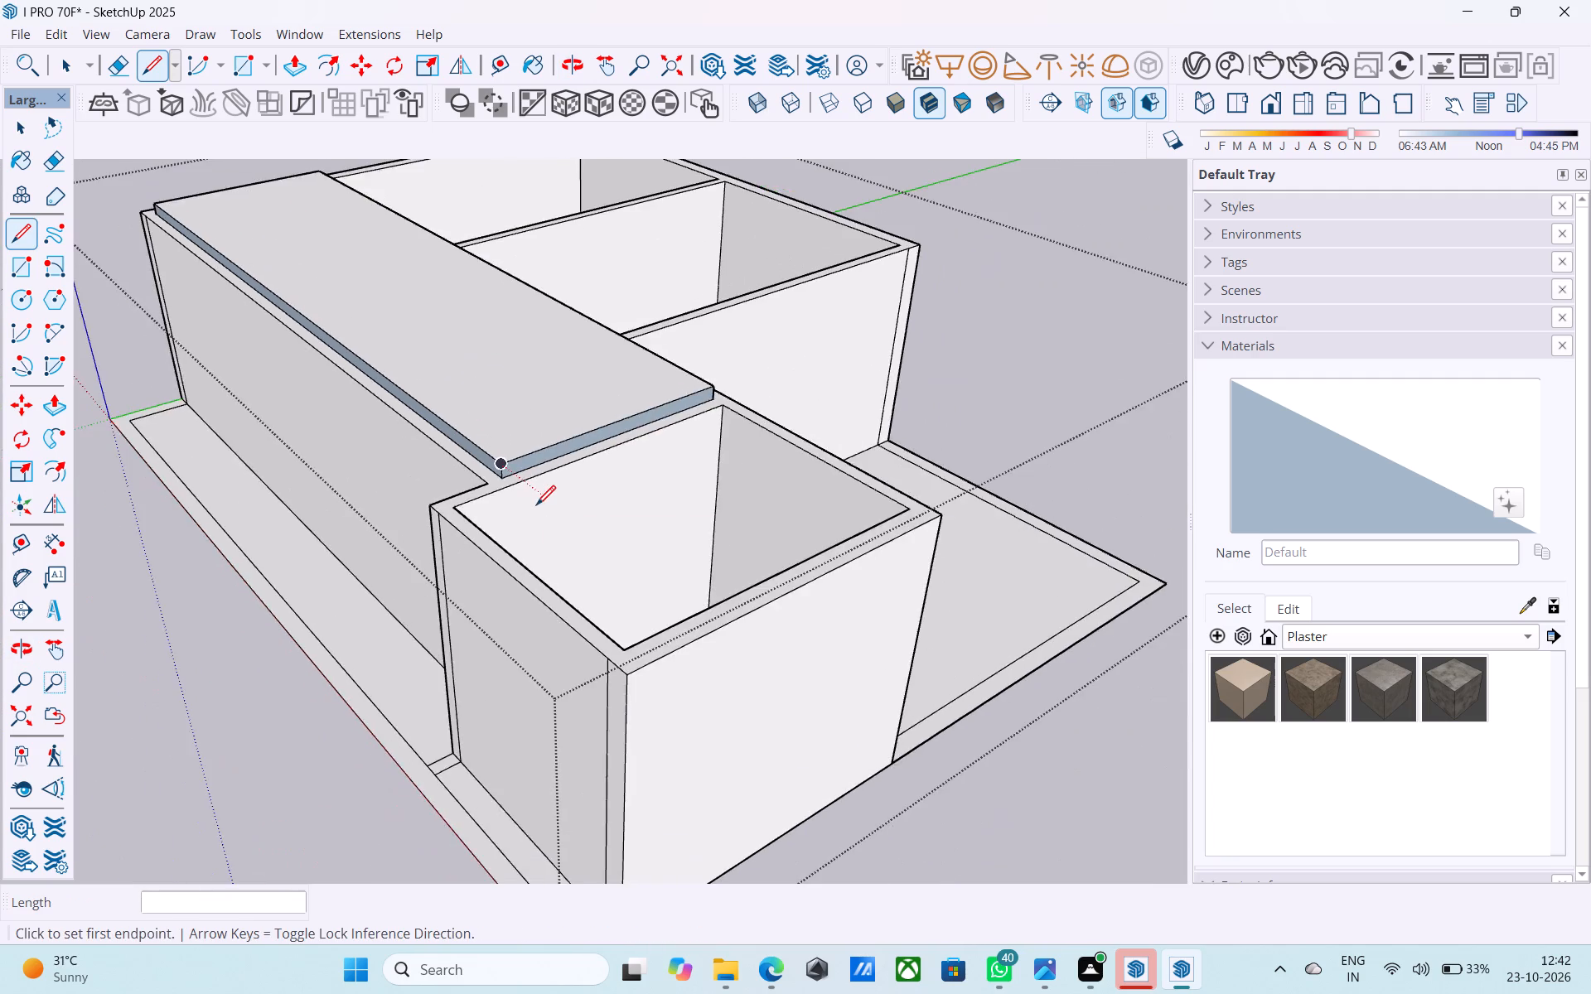
{"action": "scroll", "coordinate": [536, 507], "scroll_direction": "down", "scroll_amount": 5}
{"action": "middle_click_drag", "start_coordinate": [523, 507], "coordinate": [996, 422]}
{"action": "middle_click_drag", "start_coordinate": [281, 436], "coordinate": [1036, 490]}
{"action": "scroll", "coordinate": [762, 610], "scroll_direction": "up", "scroll_amount": 4}
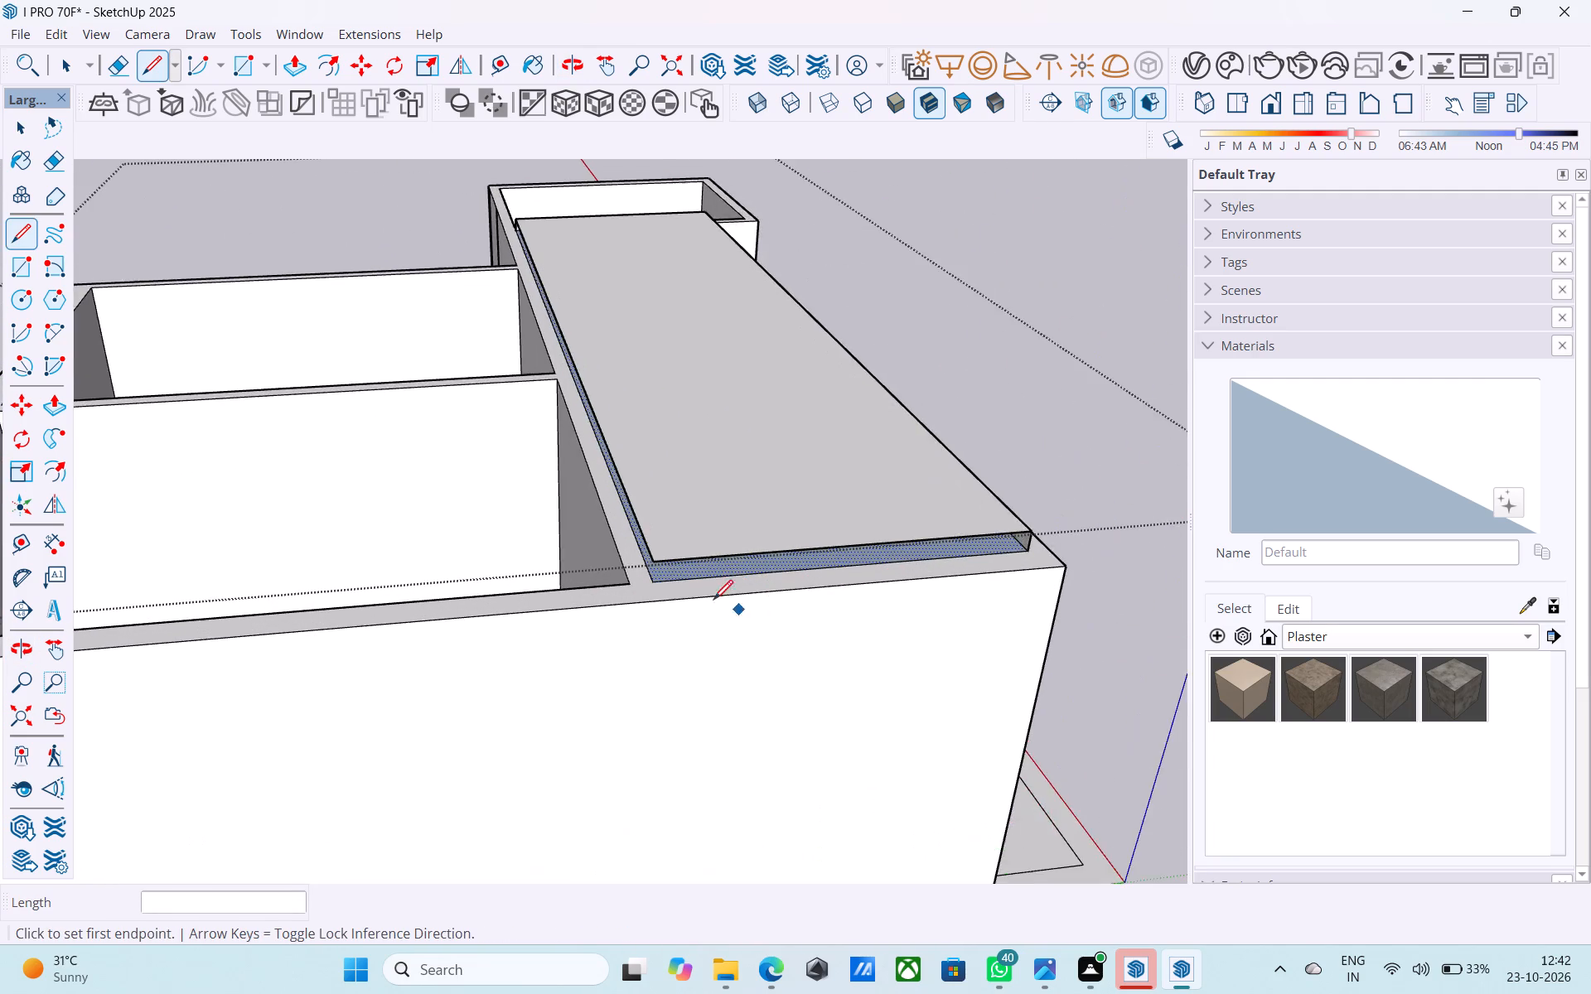
{"action": "scroll", "coordinate": [713, 601], "scroll_direction": "up", "scroll_amount": 3}
{"action": "scroll", "coordinate": [664, 581], "scroll_direction": "down", "scroll_amount": 1}
{"action": "scroll", "coordinate": [664, 581], "scroll_direction": "up", "scroll_amount": 5}
{"action": "left_click", "coordinate": [646, 581]}
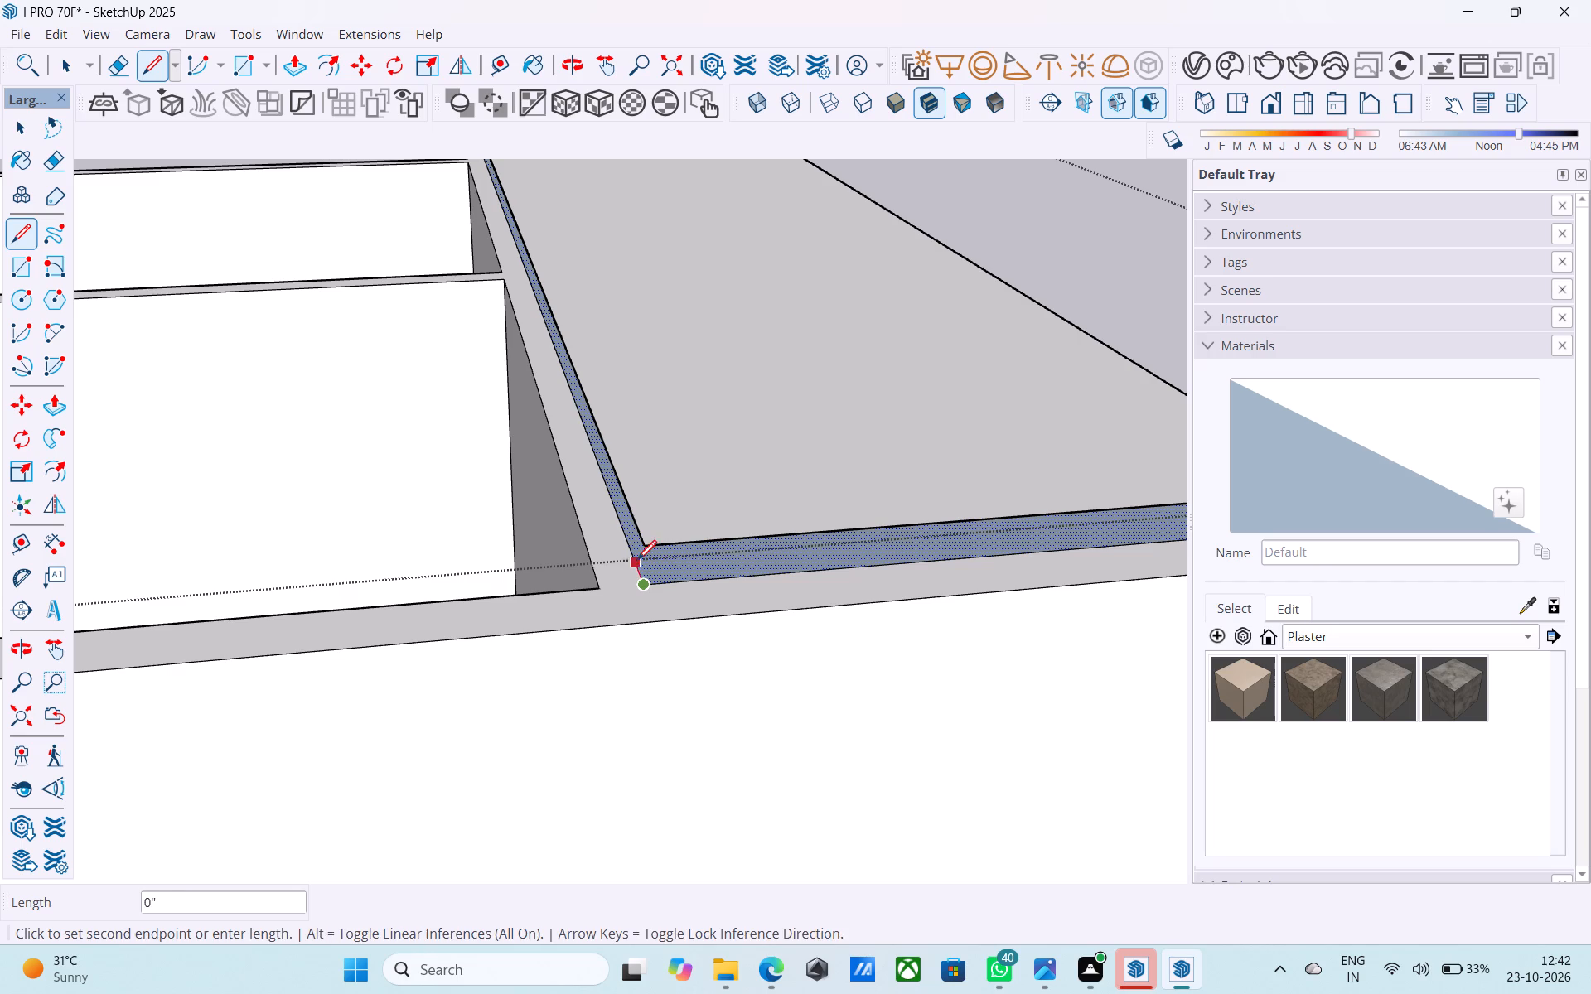
{"action": "left_click", "coordinate": [641, 546]}
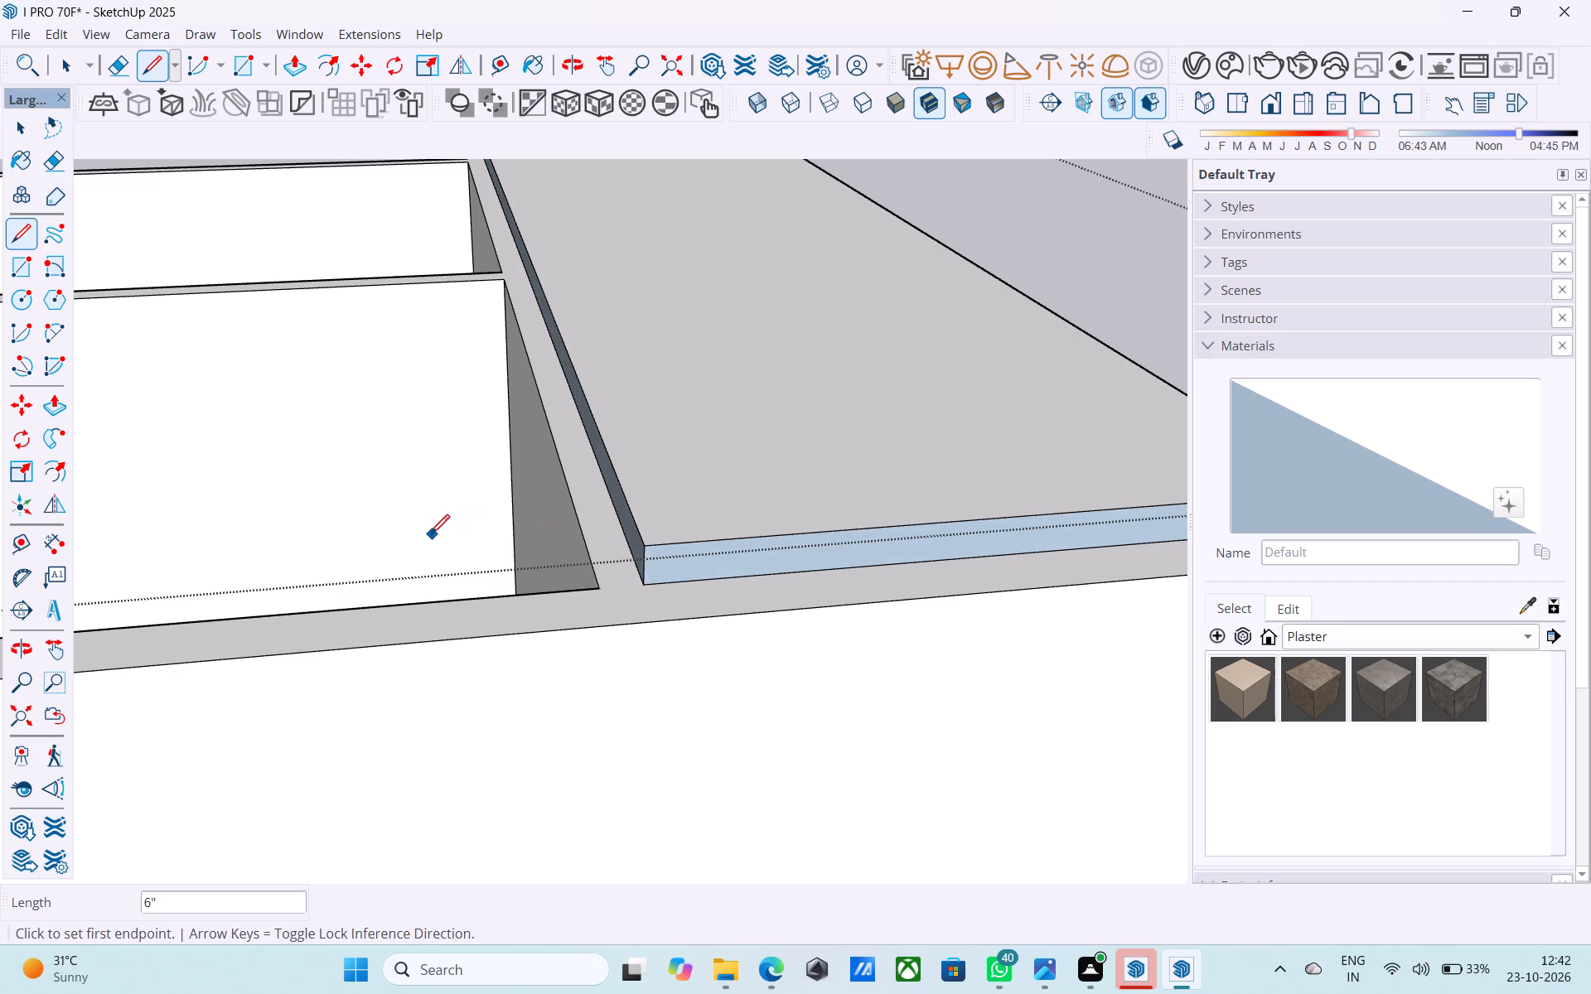
Reverse the slab's short end face on the origin end.
{"action": "scroll", "coordinate": [428, 538], "scroll_direction": "down", "scroll_amount": 2}
{"action": "middle_click_drag", "start_coordinate": [428, 538], "coordinate": [526, 498]}
{"action": "scroll", "coordinate": [380, 561], "scroll_direction": "down", "scroll_amount": 4}
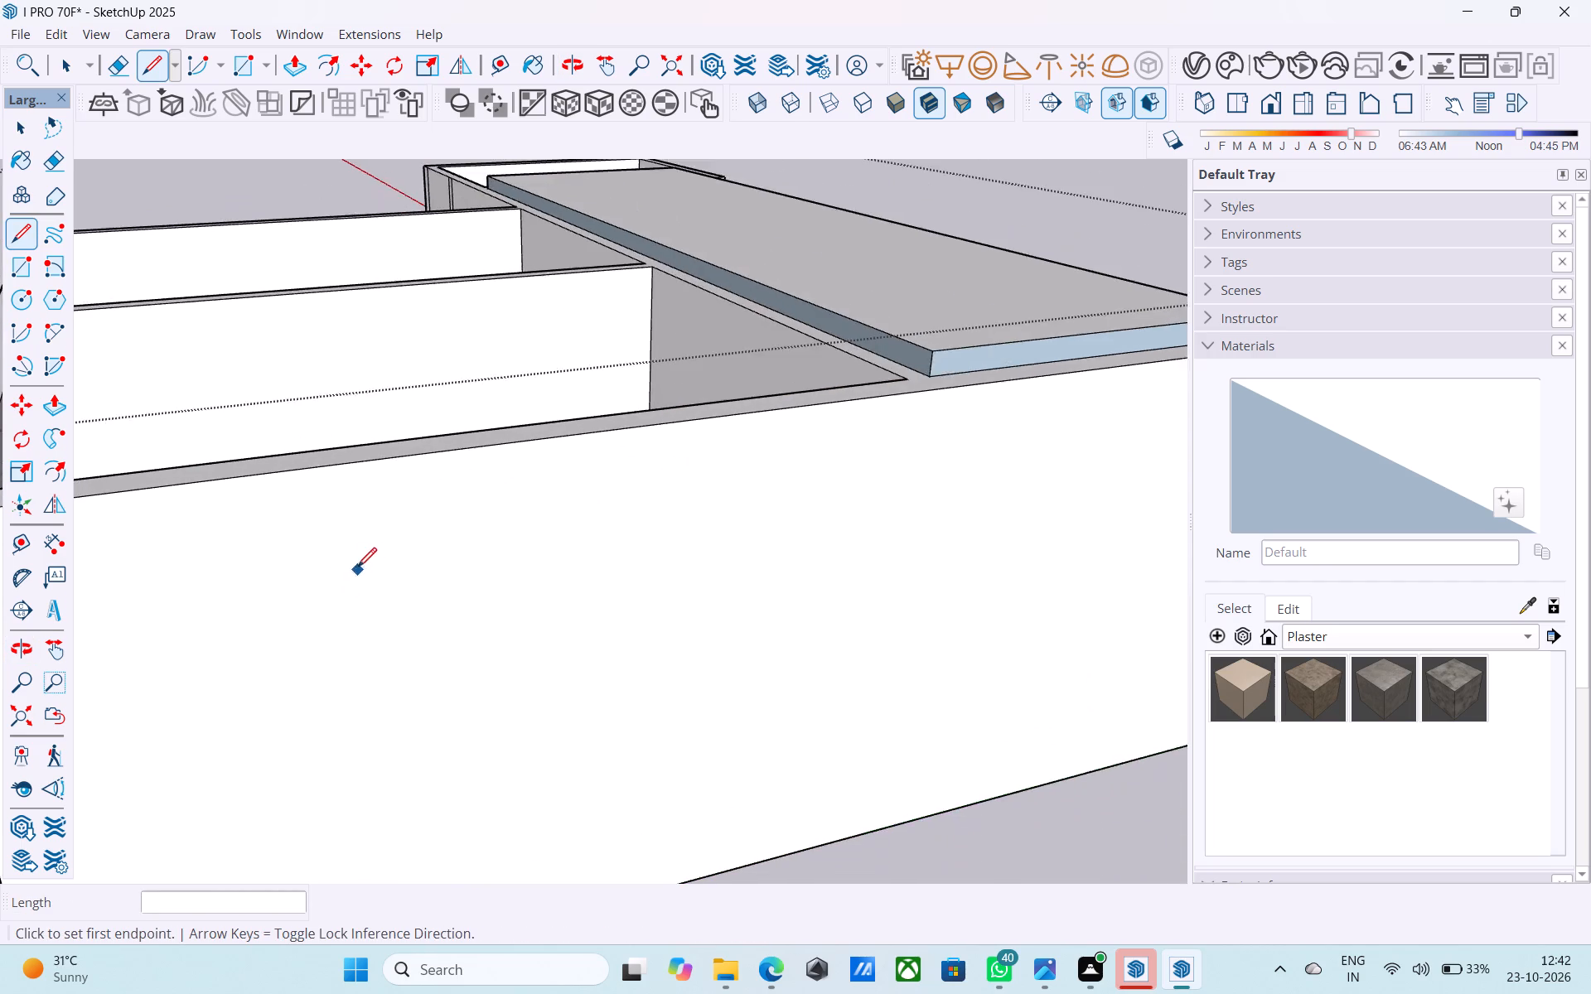
{"action": "scroll", "coordinate": [357, 569], "scroll_direction": "down", "scroll_amount": 3}
{"action": "scroll", "coordinate": [892, 263], "scroll_direction": "up", "scroll_amount": 6}
{"action": "key", "text": "space"}
{"action": "middle_click_drag", "start_coordinate": [655, 470], "coordinate": [678, 438]}
{"action": "scroll", "coordinate": [570, 640], "scroll_direction": "up", "scroll_amount": 6}
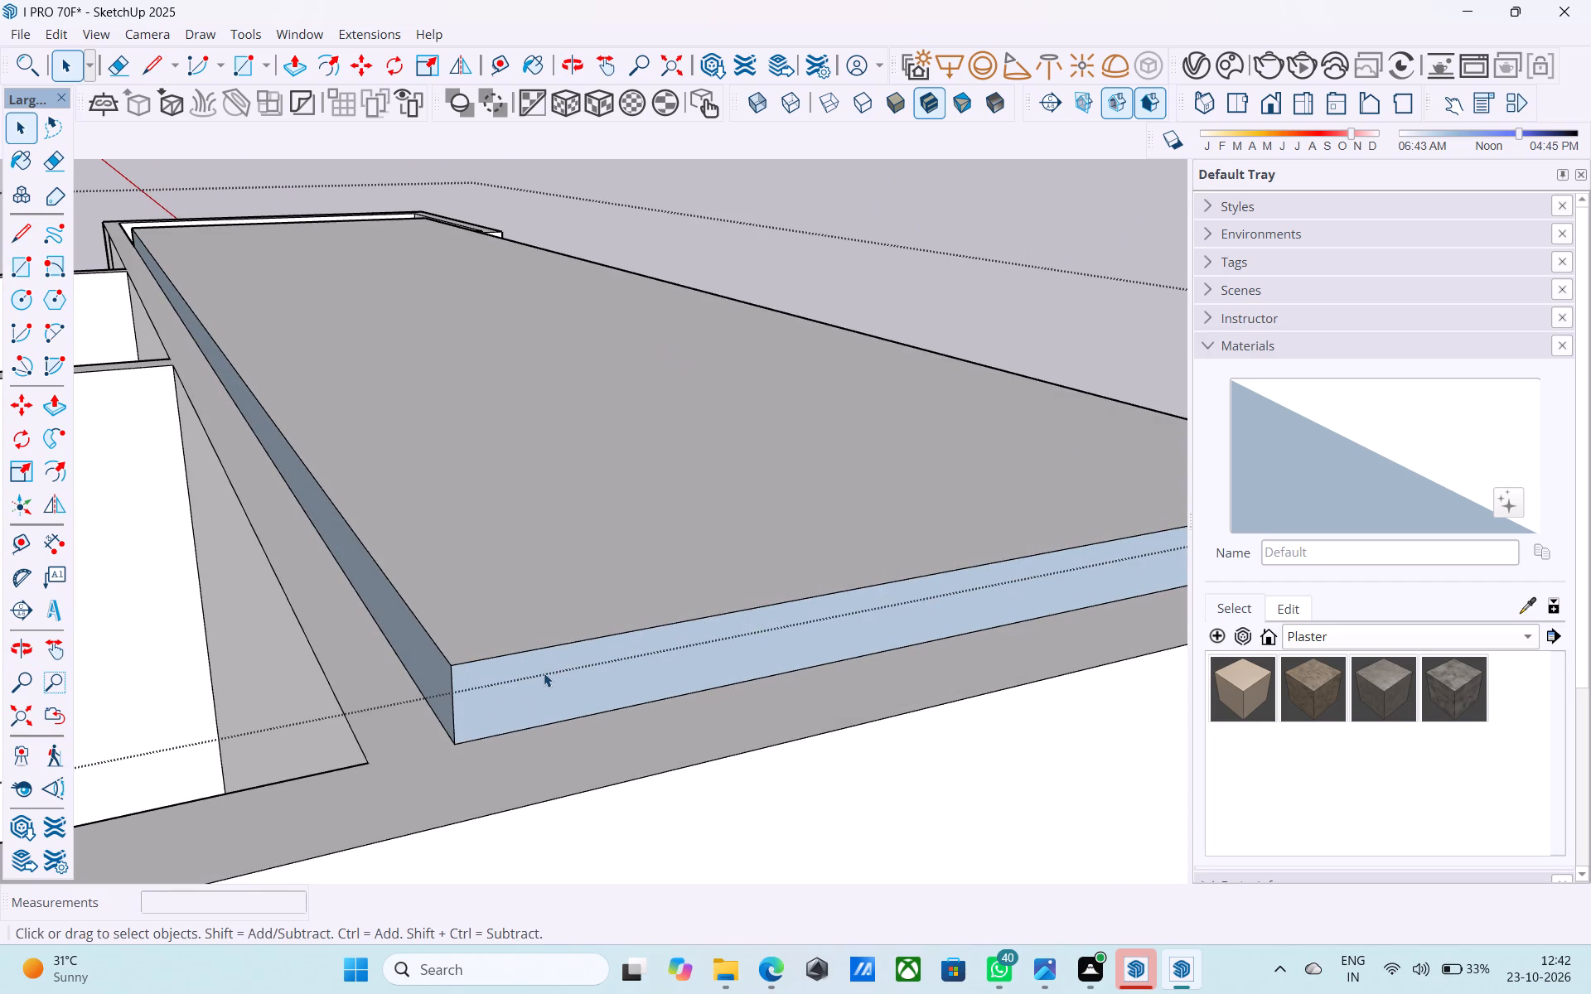
{"action": "left_click", "coordinate": [542, 673]}
{"action": "right_click", "coordinate": [541, 673]}
{"action": "left_click", "coordinate": [607, 456]}
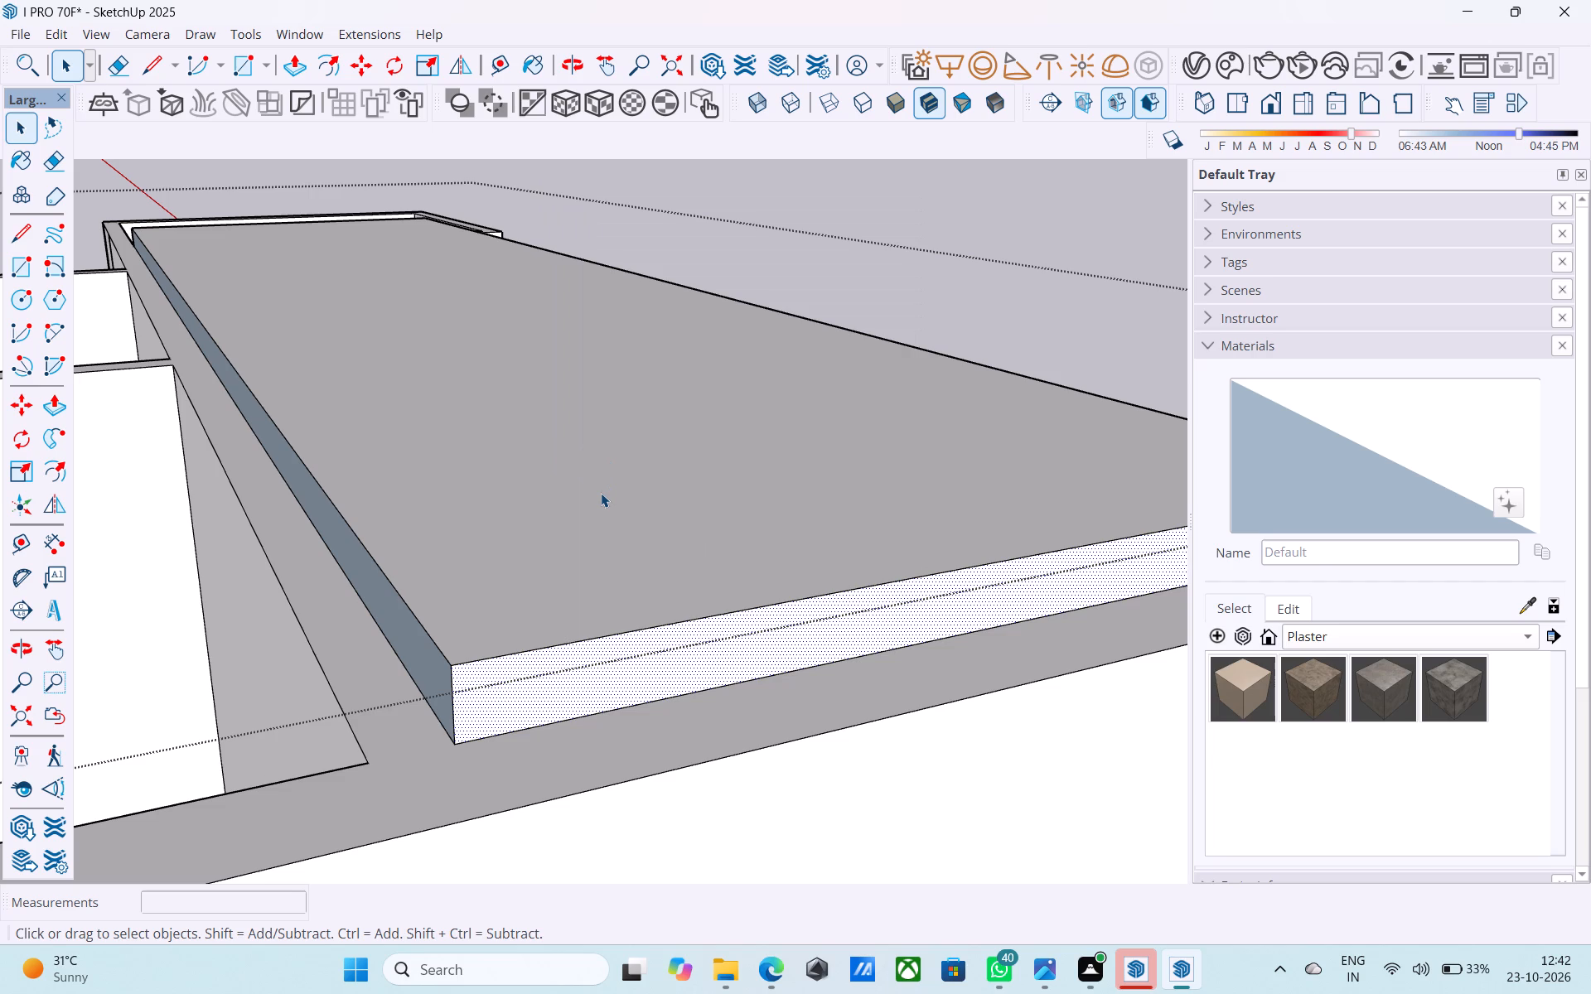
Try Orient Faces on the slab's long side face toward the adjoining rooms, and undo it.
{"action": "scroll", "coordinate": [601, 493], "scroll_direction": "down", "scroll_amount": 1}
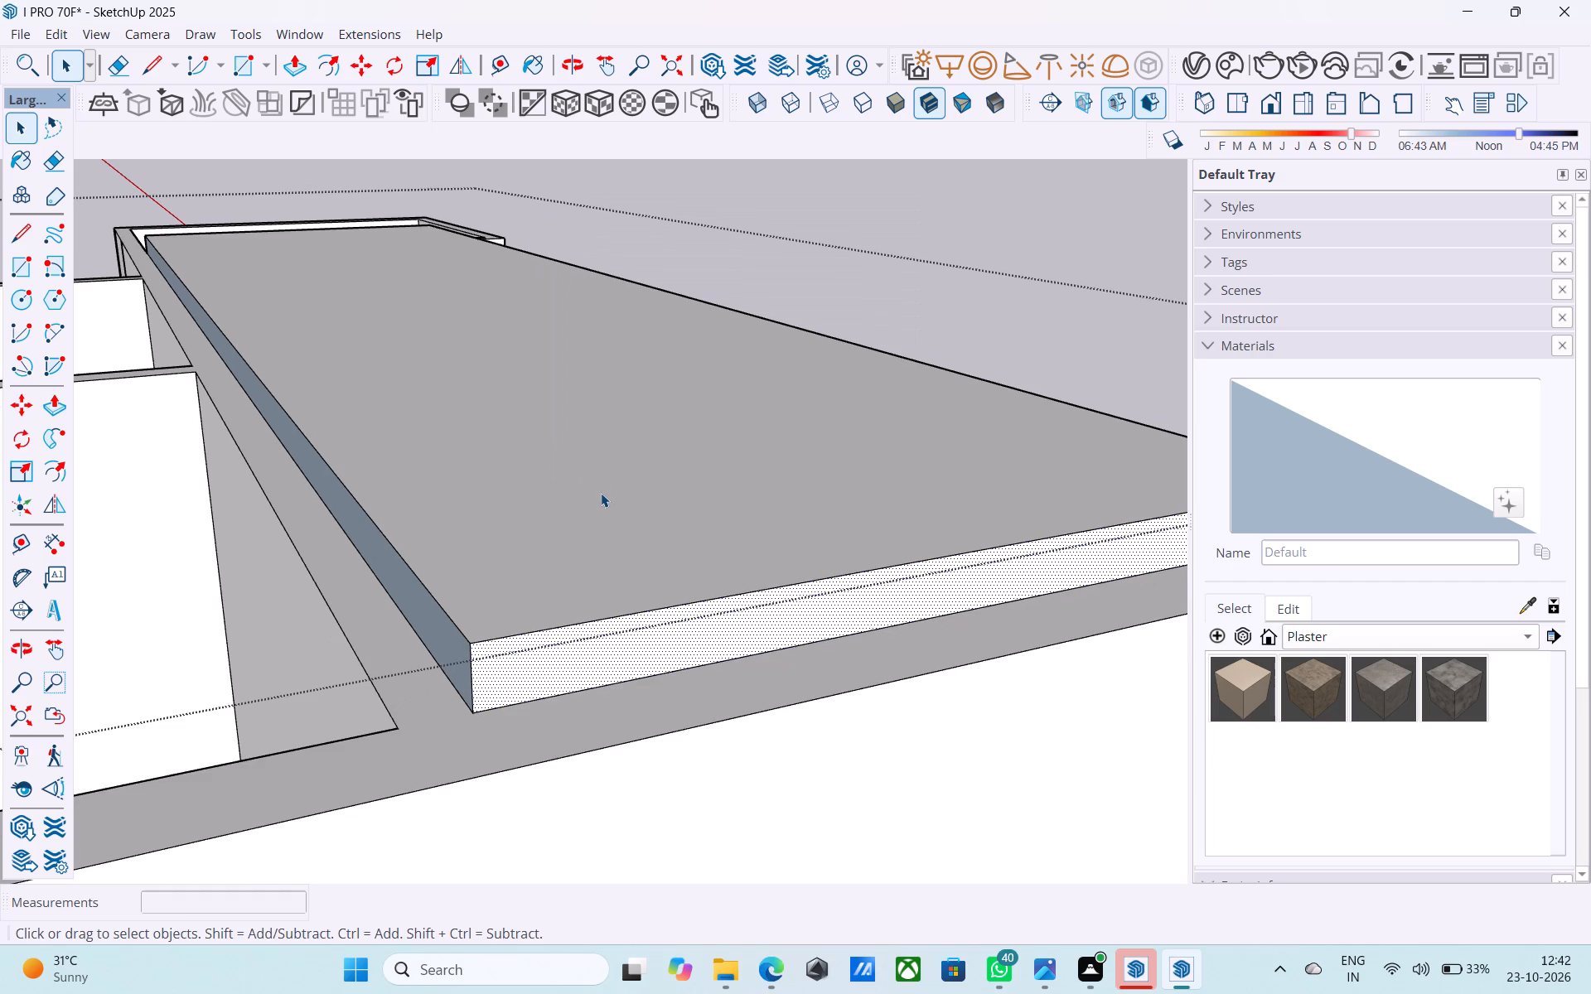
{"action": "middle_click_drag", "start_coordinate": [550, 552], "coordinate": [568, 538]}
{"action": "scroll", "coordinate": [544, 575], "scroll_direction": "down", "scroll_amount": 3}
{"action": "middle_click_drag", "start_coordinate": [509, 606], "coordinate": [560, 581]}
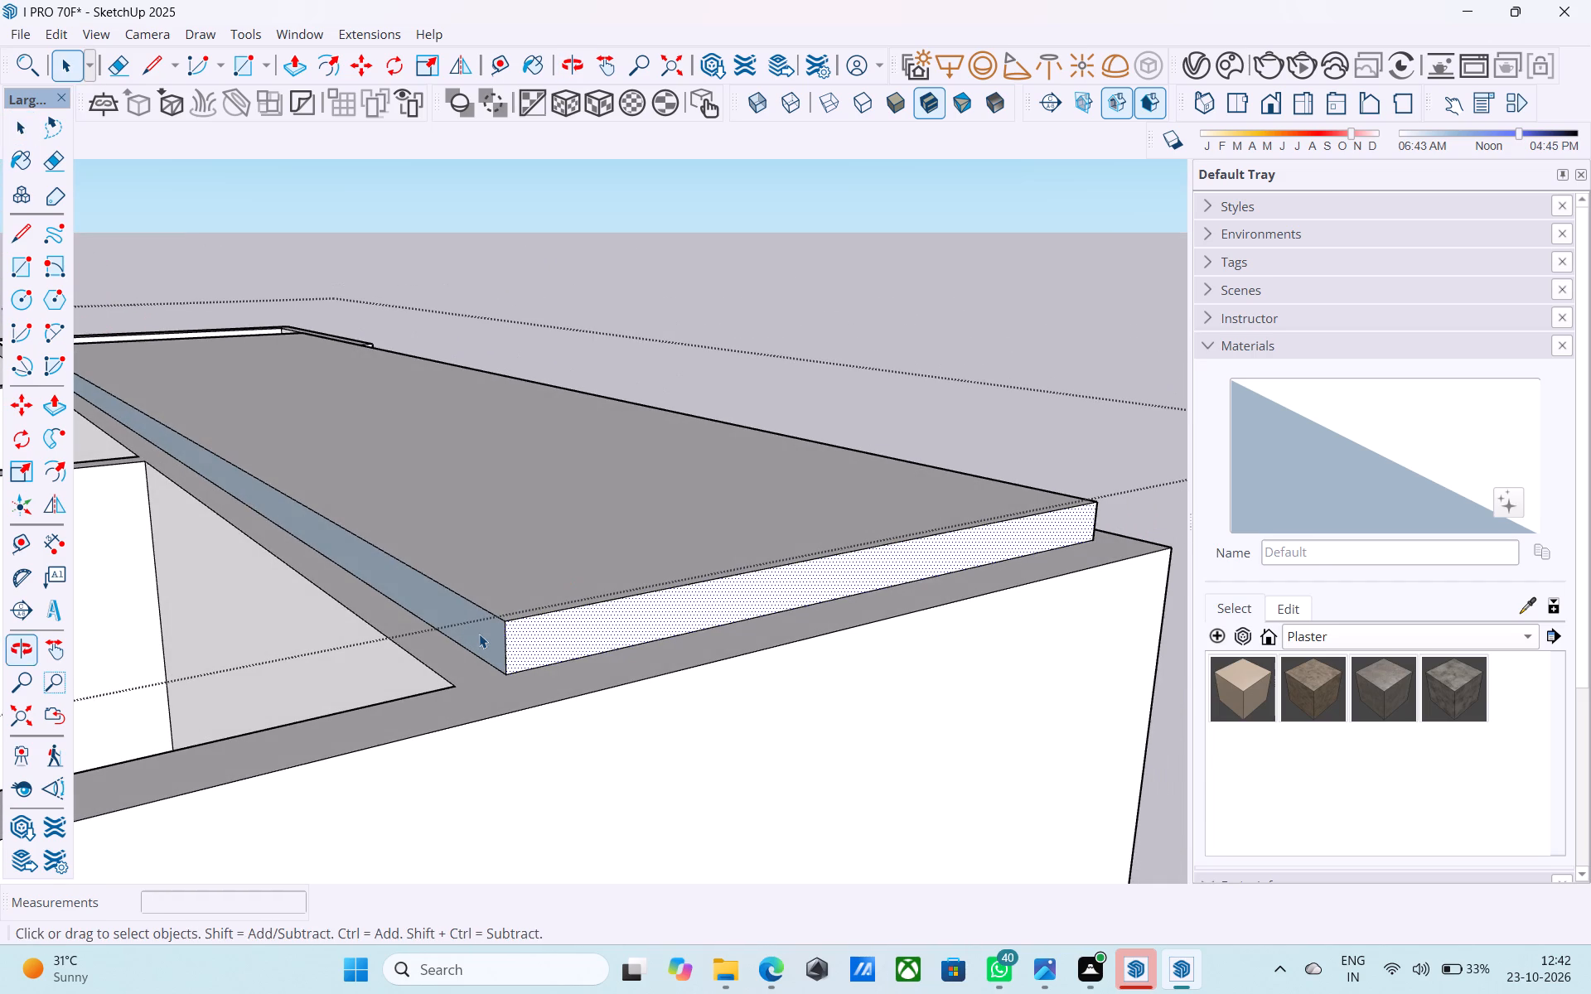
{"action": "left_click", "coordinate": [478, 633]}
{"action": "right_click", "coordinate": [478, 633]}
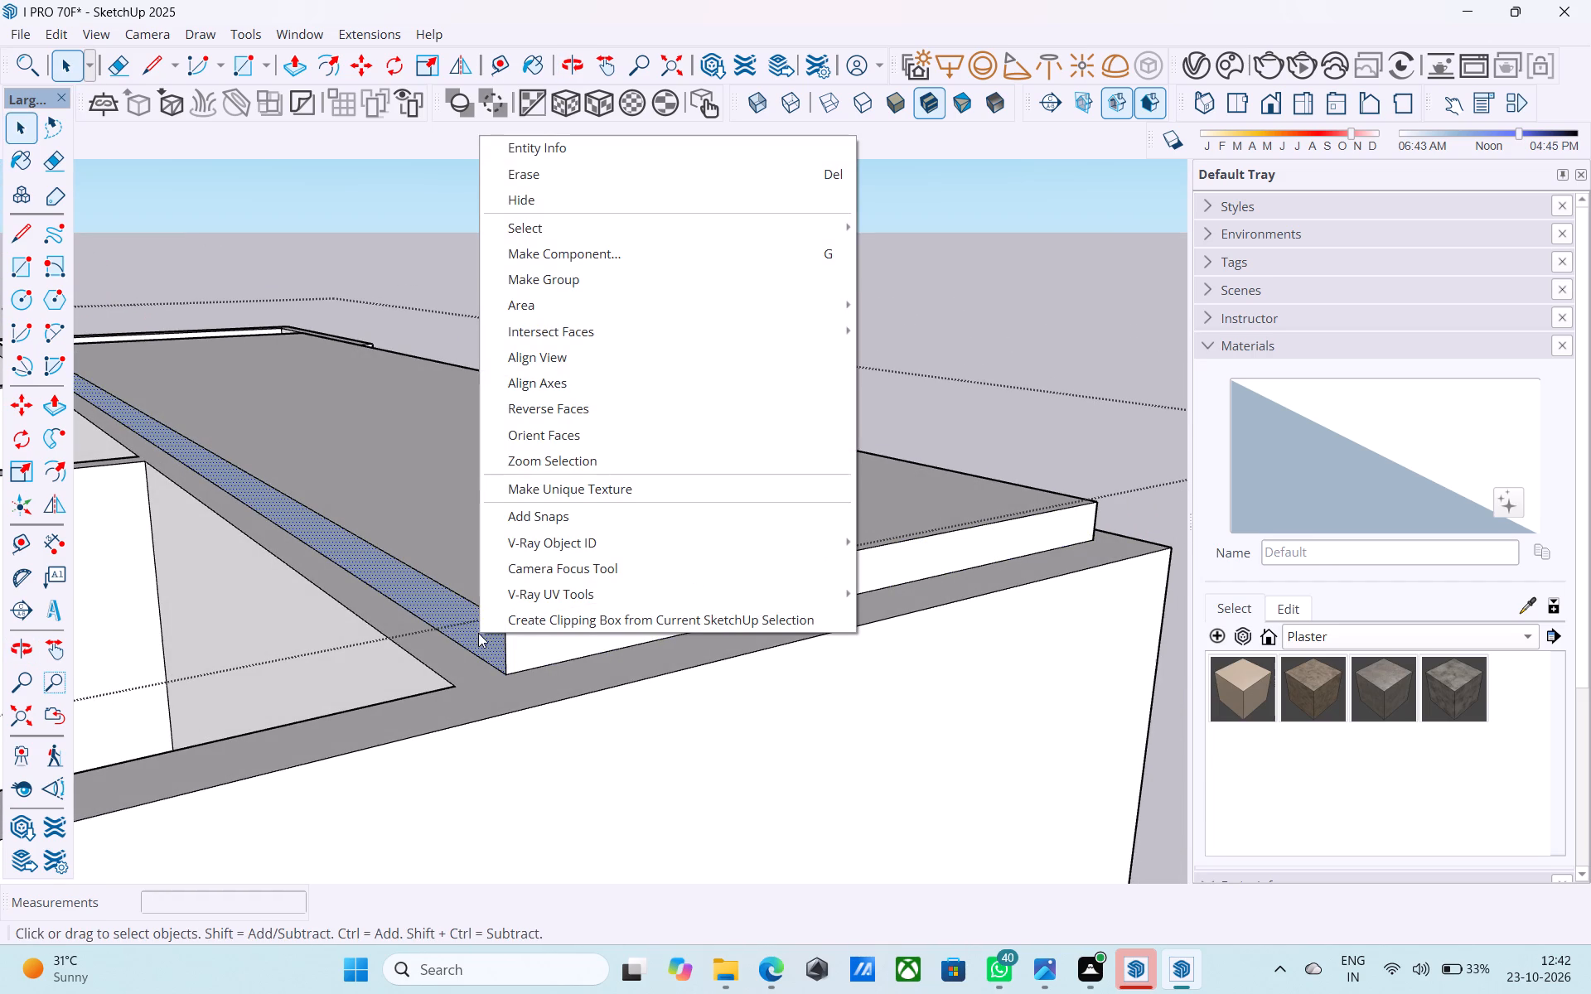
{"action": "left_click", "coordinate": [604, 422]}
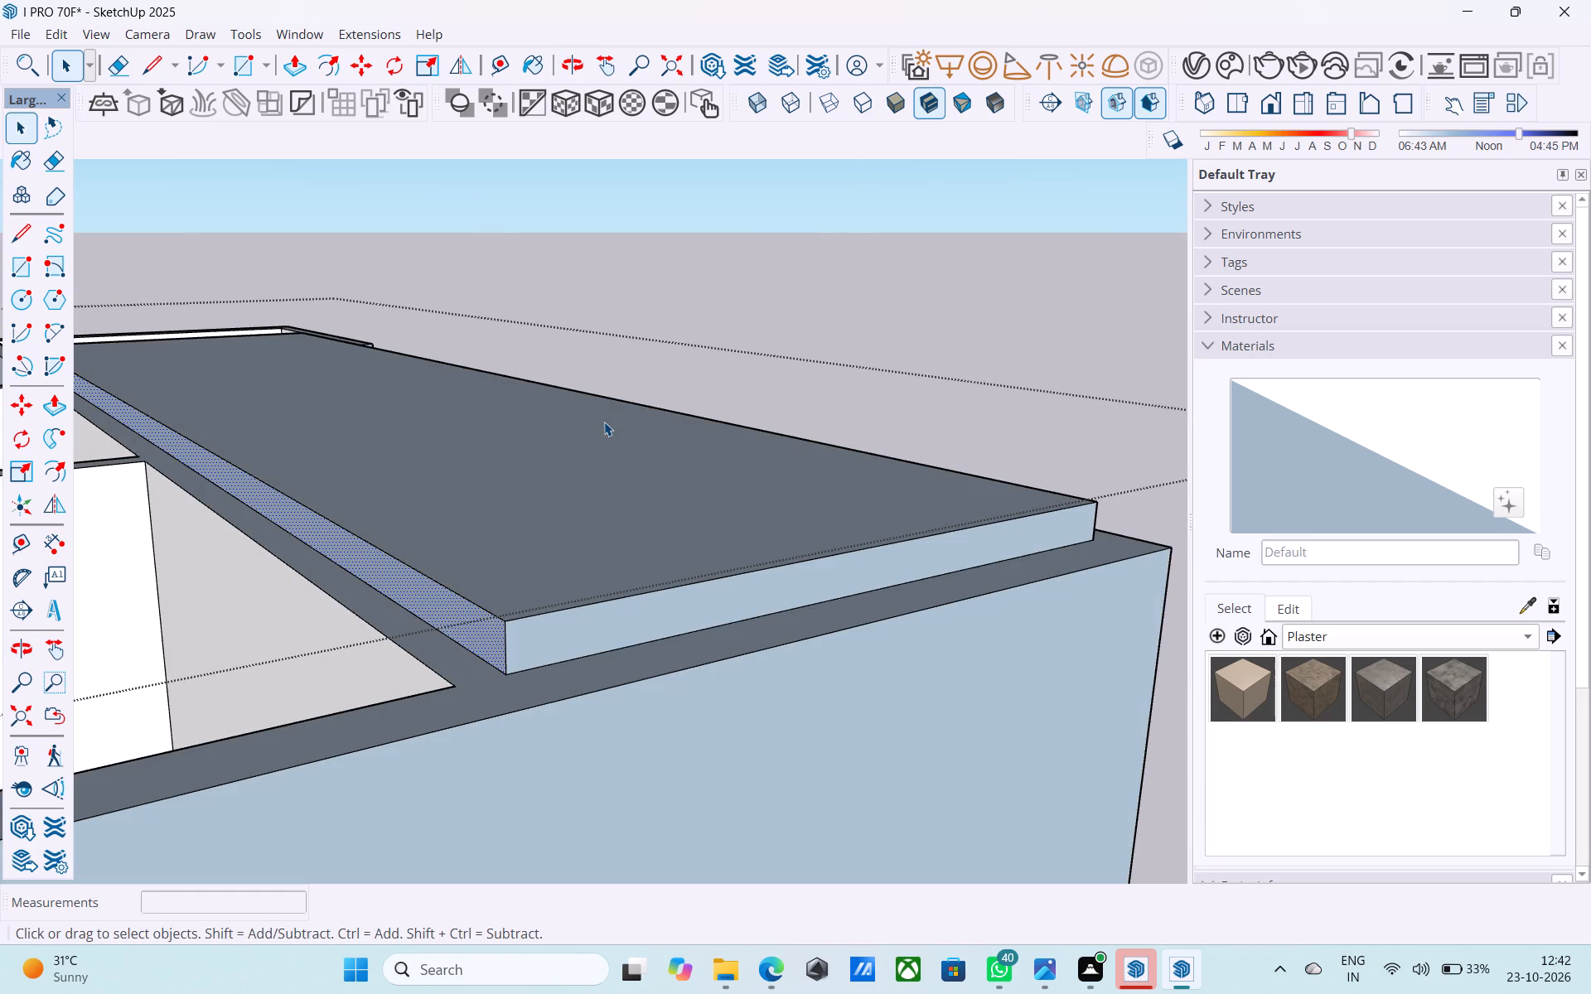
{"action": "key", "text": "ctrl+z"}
Reverse the slab's long side face toward the adjoining rooms.
{"action": "right_click", "coordinate": [463, 604]}
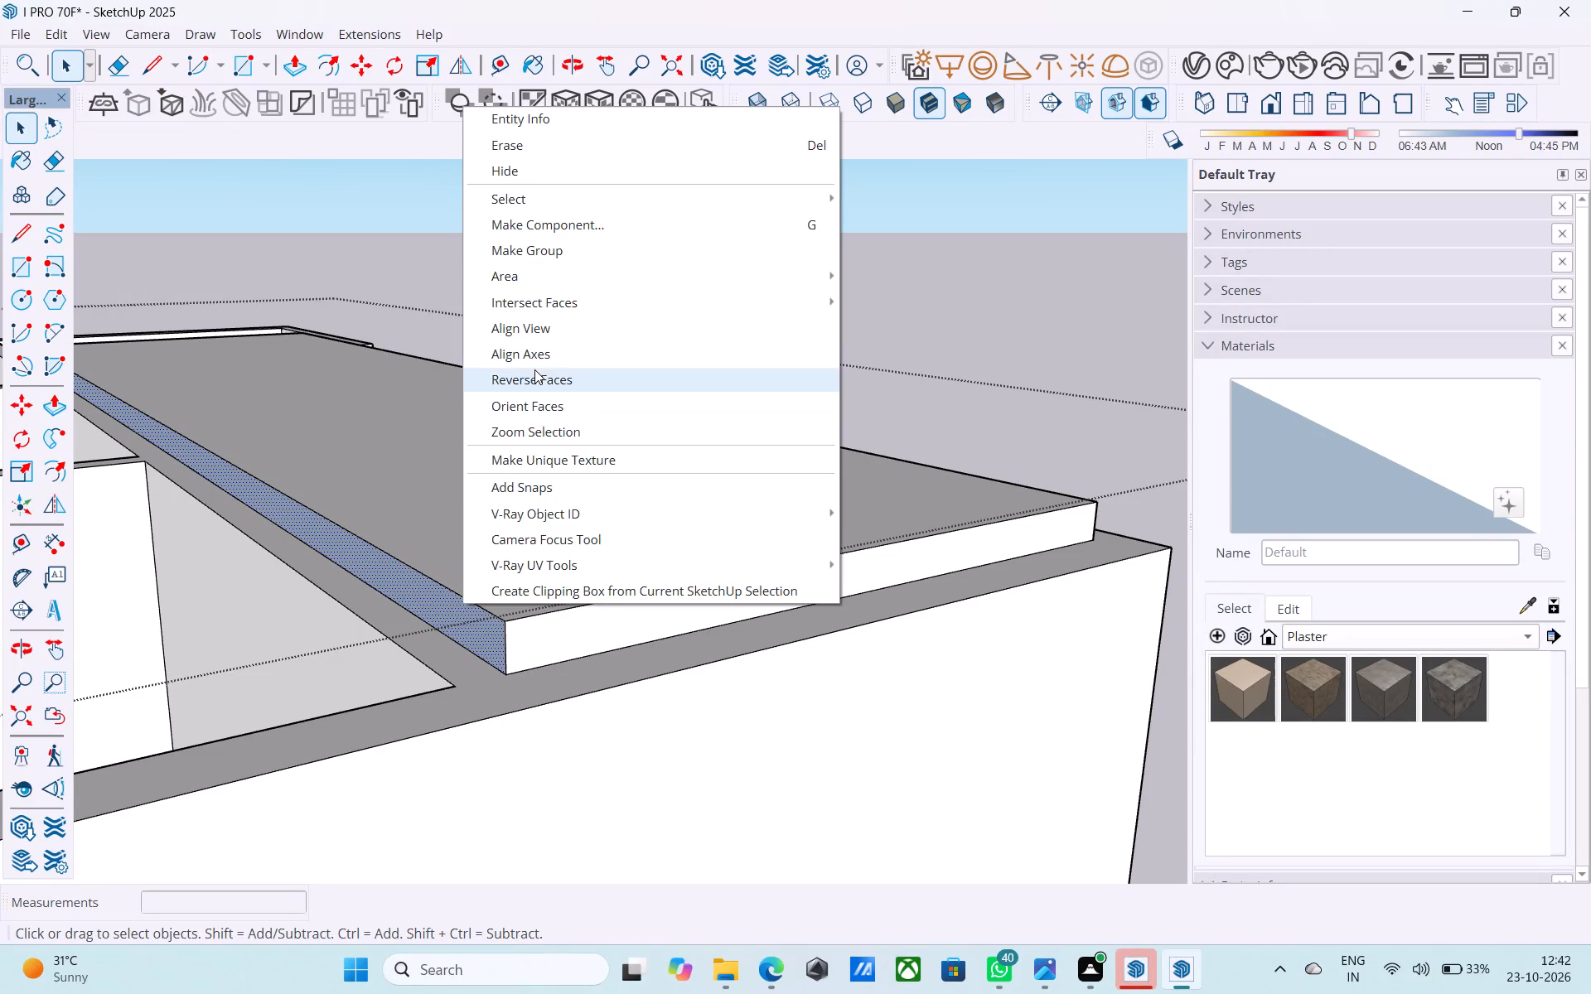
{"action": "left_click", "coordinate": [534, 369]}
Reverse the slab's short end face beside the small enclosed room and its long outer side face.
{"action": "scroll", "coordinate": [643, 585], "scroll_direction": "down", "scroll_amount": 12}
{"action": "scroll", "coordinate": [674, 600], "scroll_direction": "up", "scroll_amount": 1}
{"action": "scroll", "coordinate": [685, 594], "scroll_direction": "down", "scroll_amount": 7}
{"action": "middle_click_drag", "start_coordinate": [685, 591], "coordinate": [457, 586]}
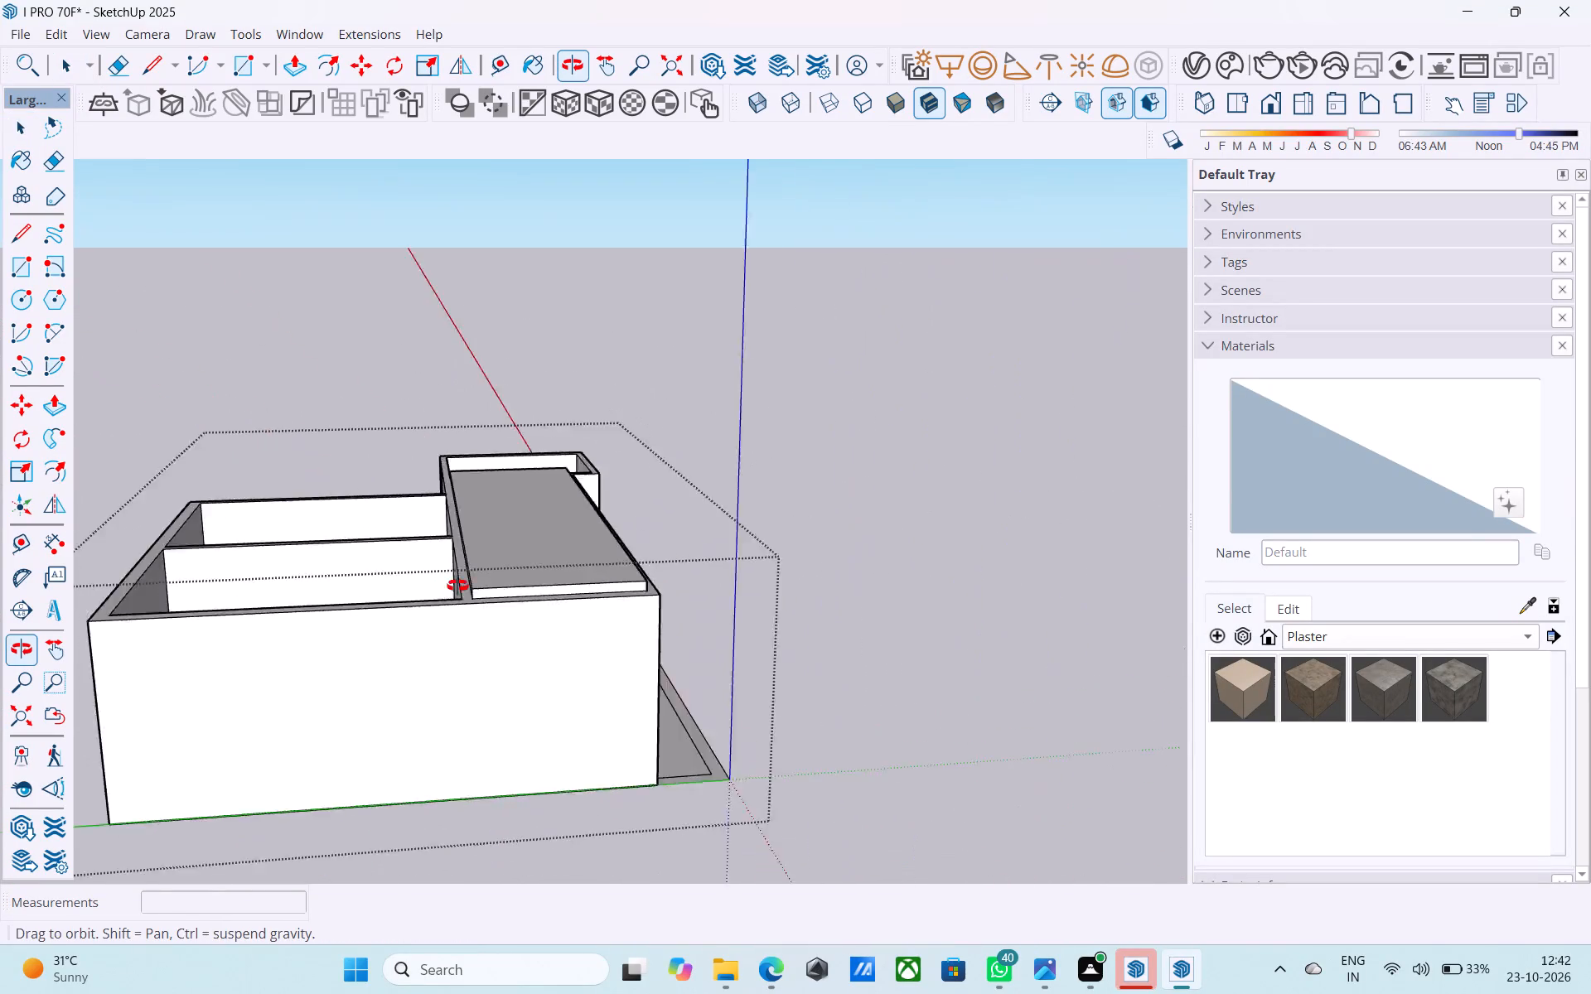
{"action": "middle_click_drag", "start_coordinate": [457, 586], "coordinate": [286, 585]}
{"action": "middle_click_drag", "start_coordinate": [677, 440], "coordinate": [273, 555]}
{"action": "scroll", "coordinate": [834, 552], "scroll_direction": "down", "scroll_amount": 1}
{"action": "middle_click_drag", "start_coordinate": [831, 557], "coordinate": [411, 583]}
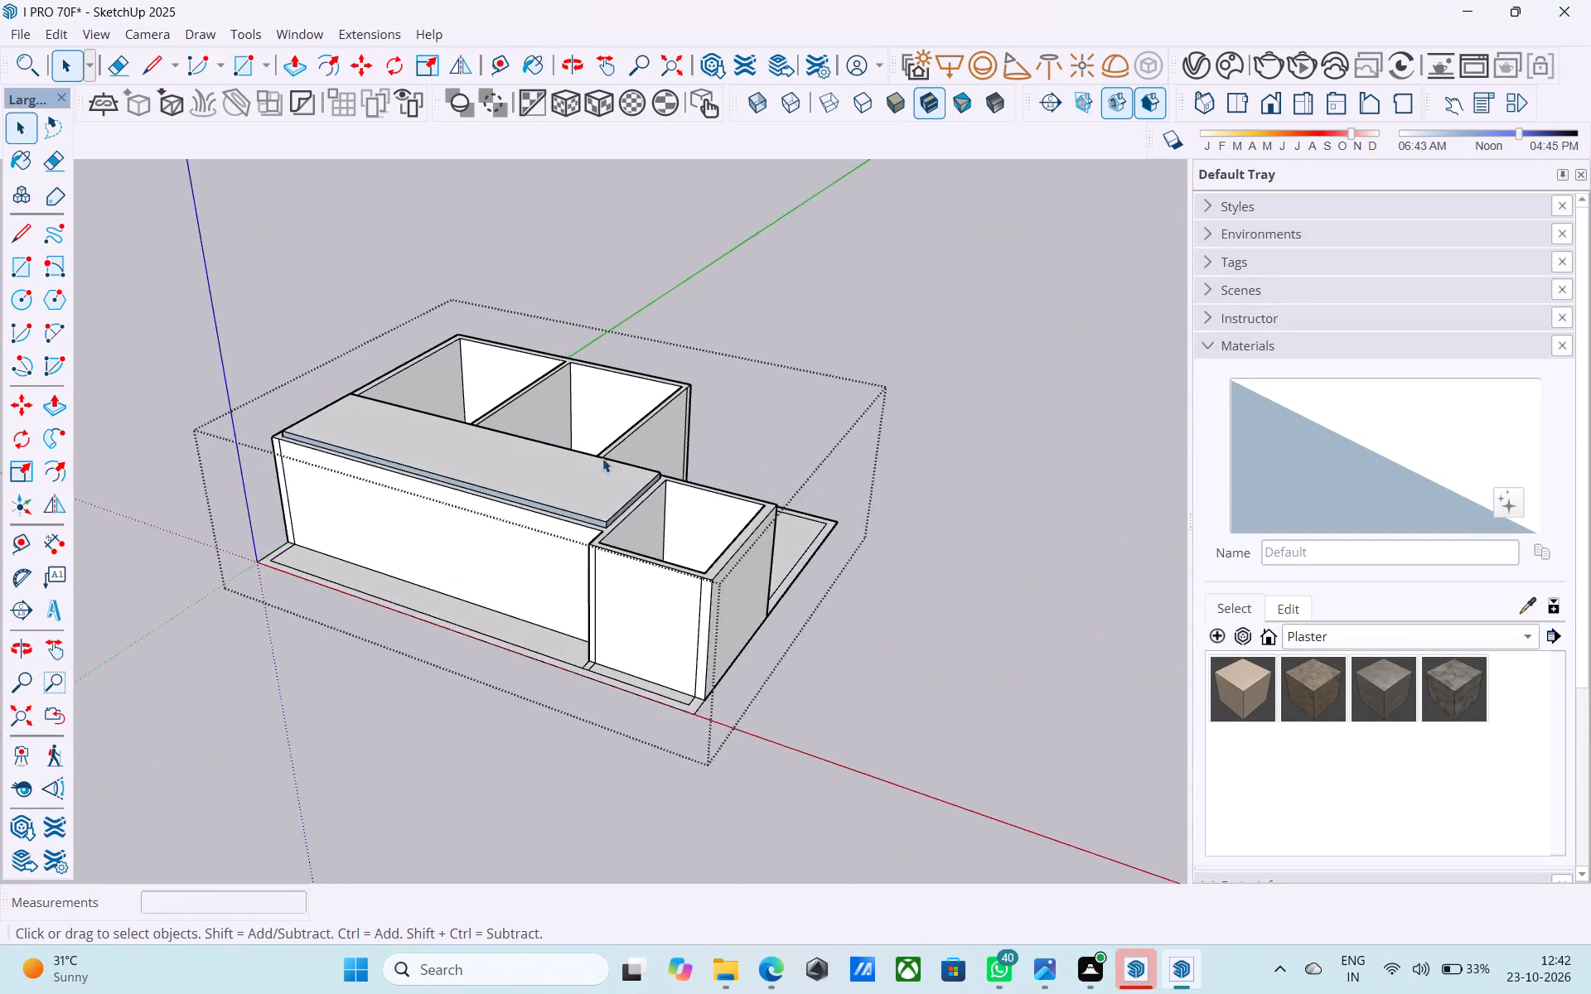
{"action": "scroll", "coordinate": [617, 448], "scroll_direction": "up", "scroll_amount": 9}
{"action": "middle_click_drag", "start_coordinate": [595, 557], "coordinate": [551, 527]}
{"action": "scroll", "coordinate": [569, 539], "scroll_direction": "up", "scroll_amount": 8}
{"action": "left_click", "coordinate": [554, 536]}
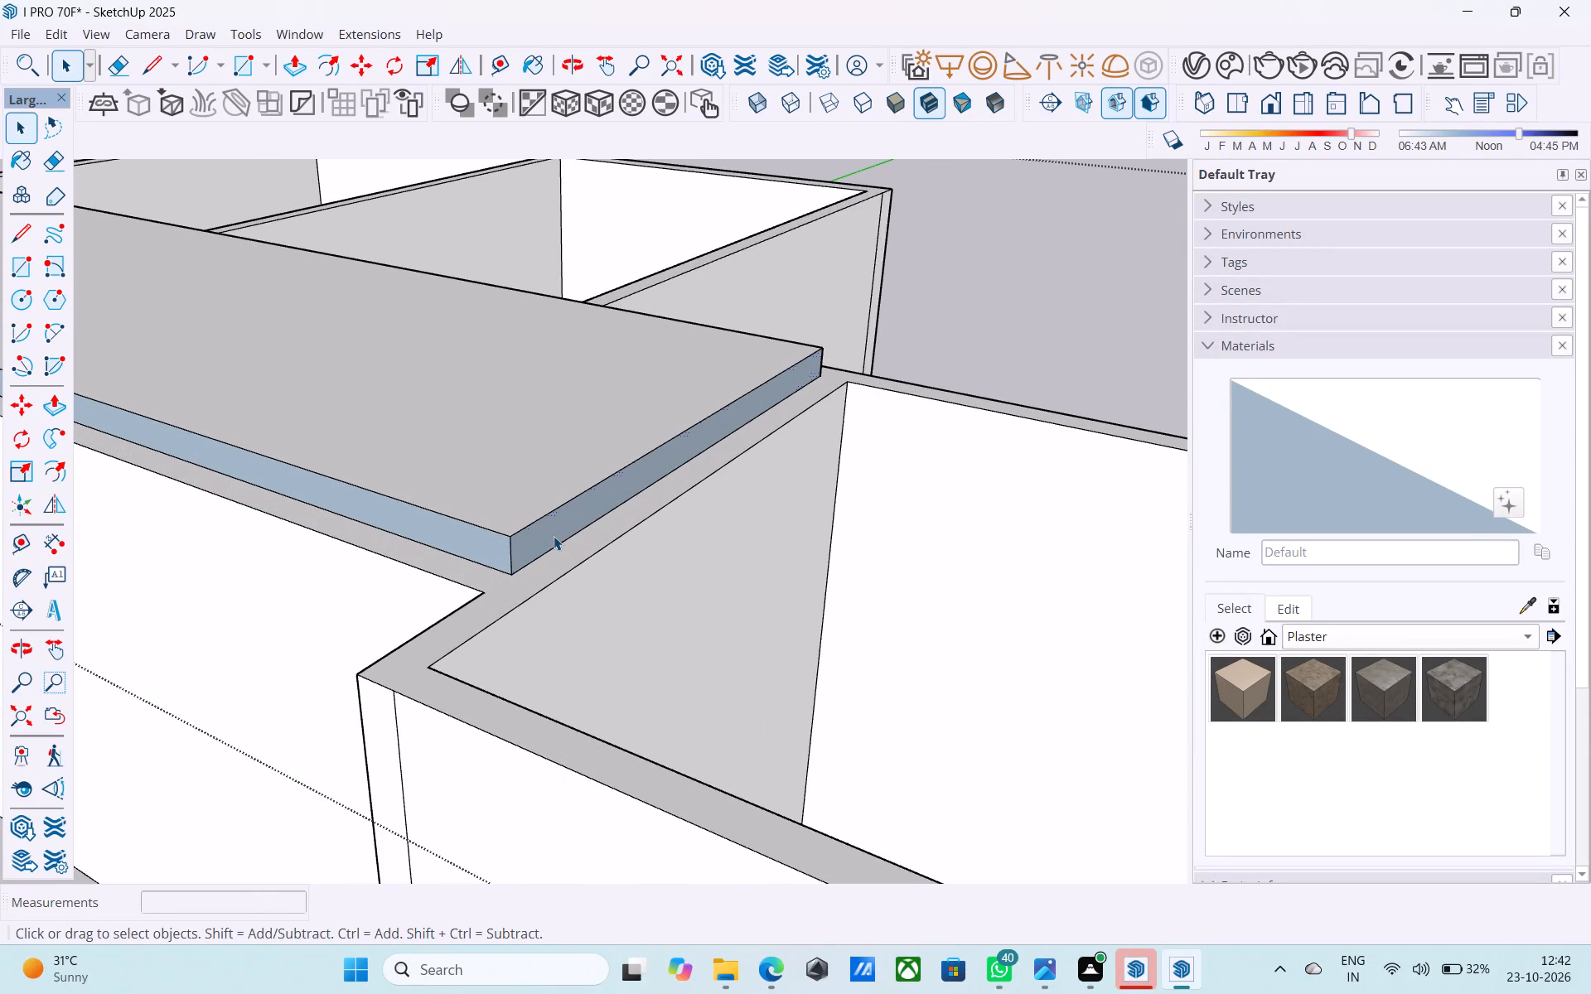
{"action": "right_click", "coordinate": [554, 536]}
{"action": "left_click", "coordinate": [601, 318]}
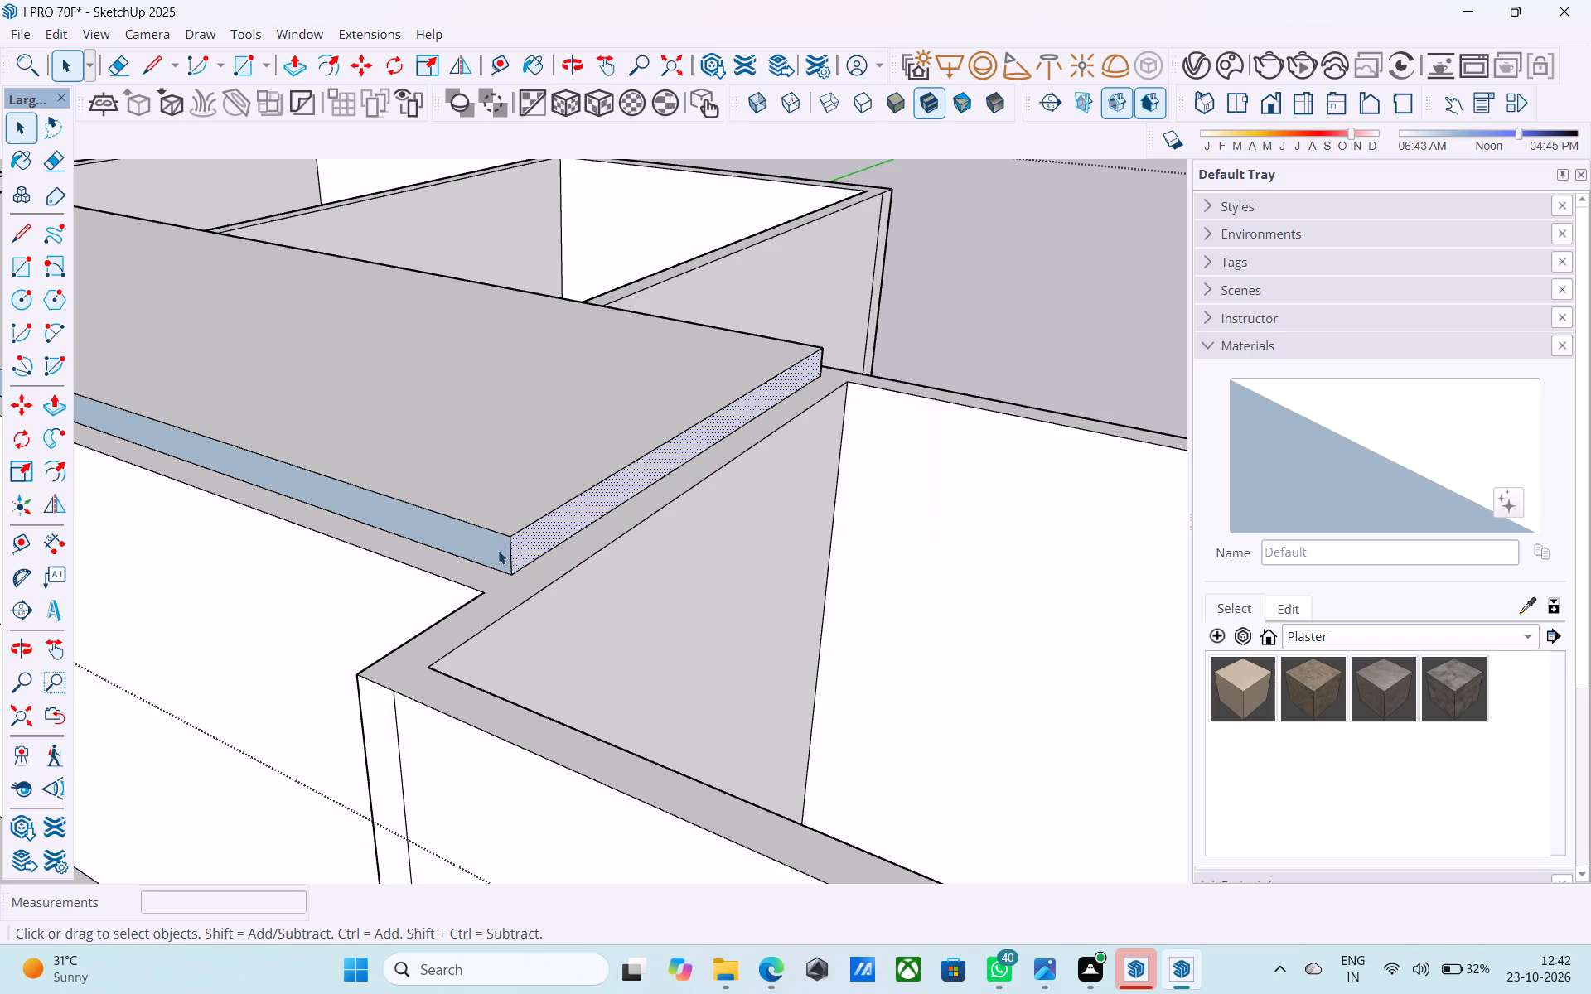
{"action": "left_click", "coordinate": [498, 550]}
{"action": "right_click", "coordinate": [498, 550]}
{"action": "left_click", "coordinate": [556, 331]}
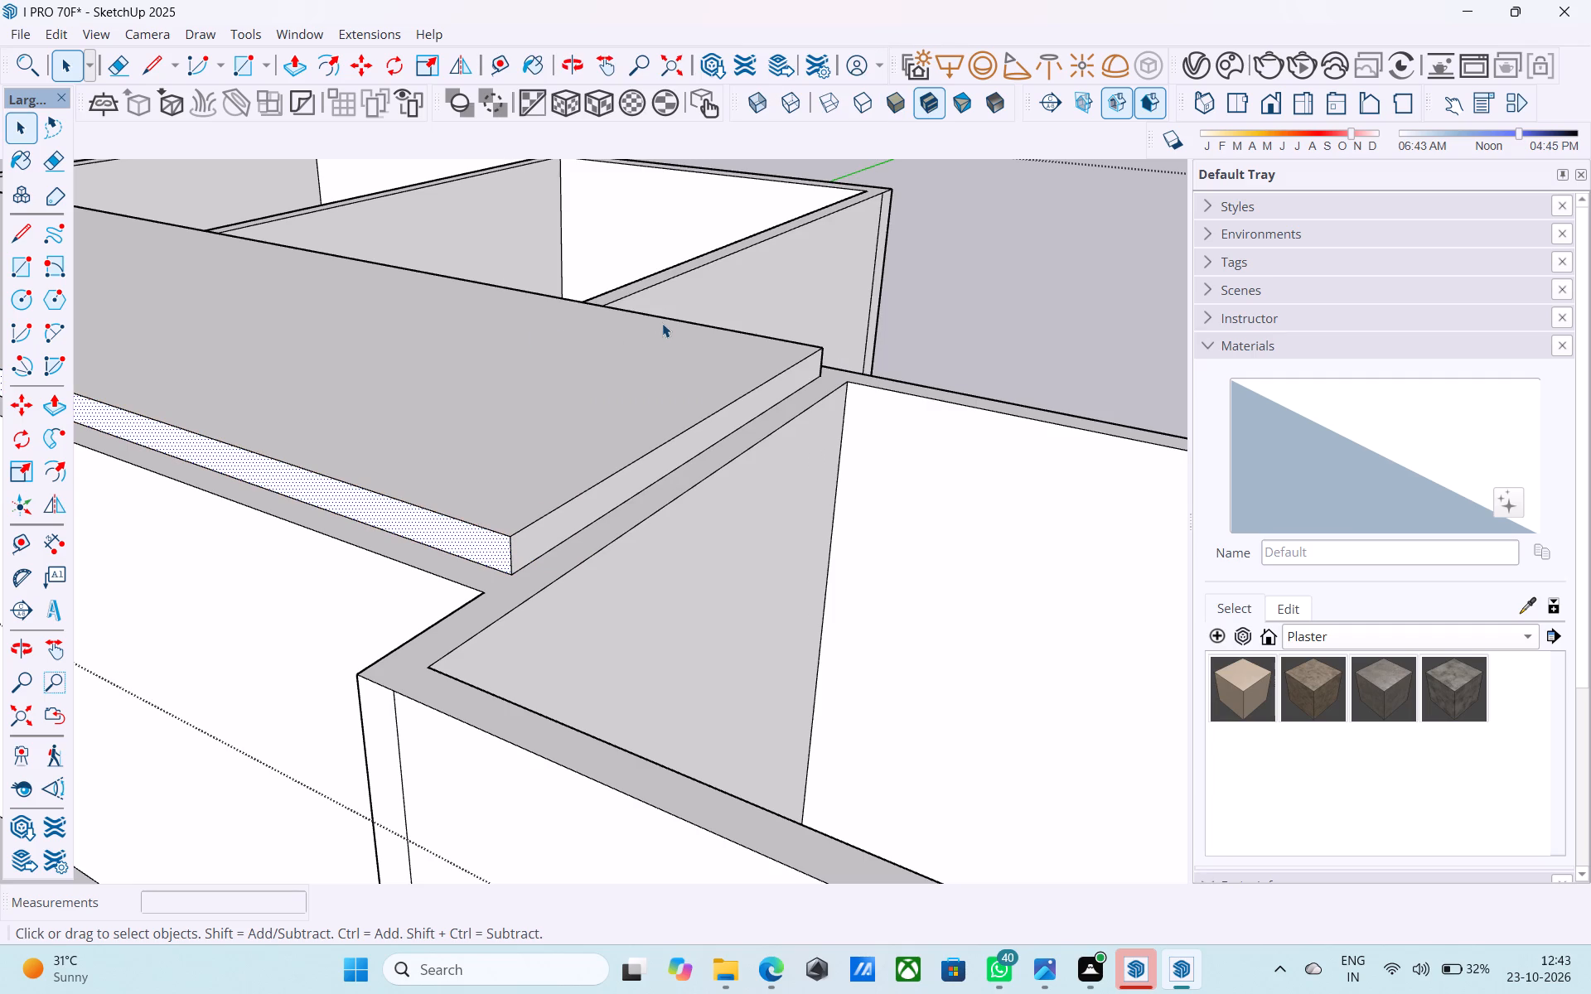
Push/Pull the slab's long outer side face outward until it is flush with the outer wall face.
{"action": "scroll", "coordinate": [666, 323], "scroll_direction": "down", "scroll_amount": 3}
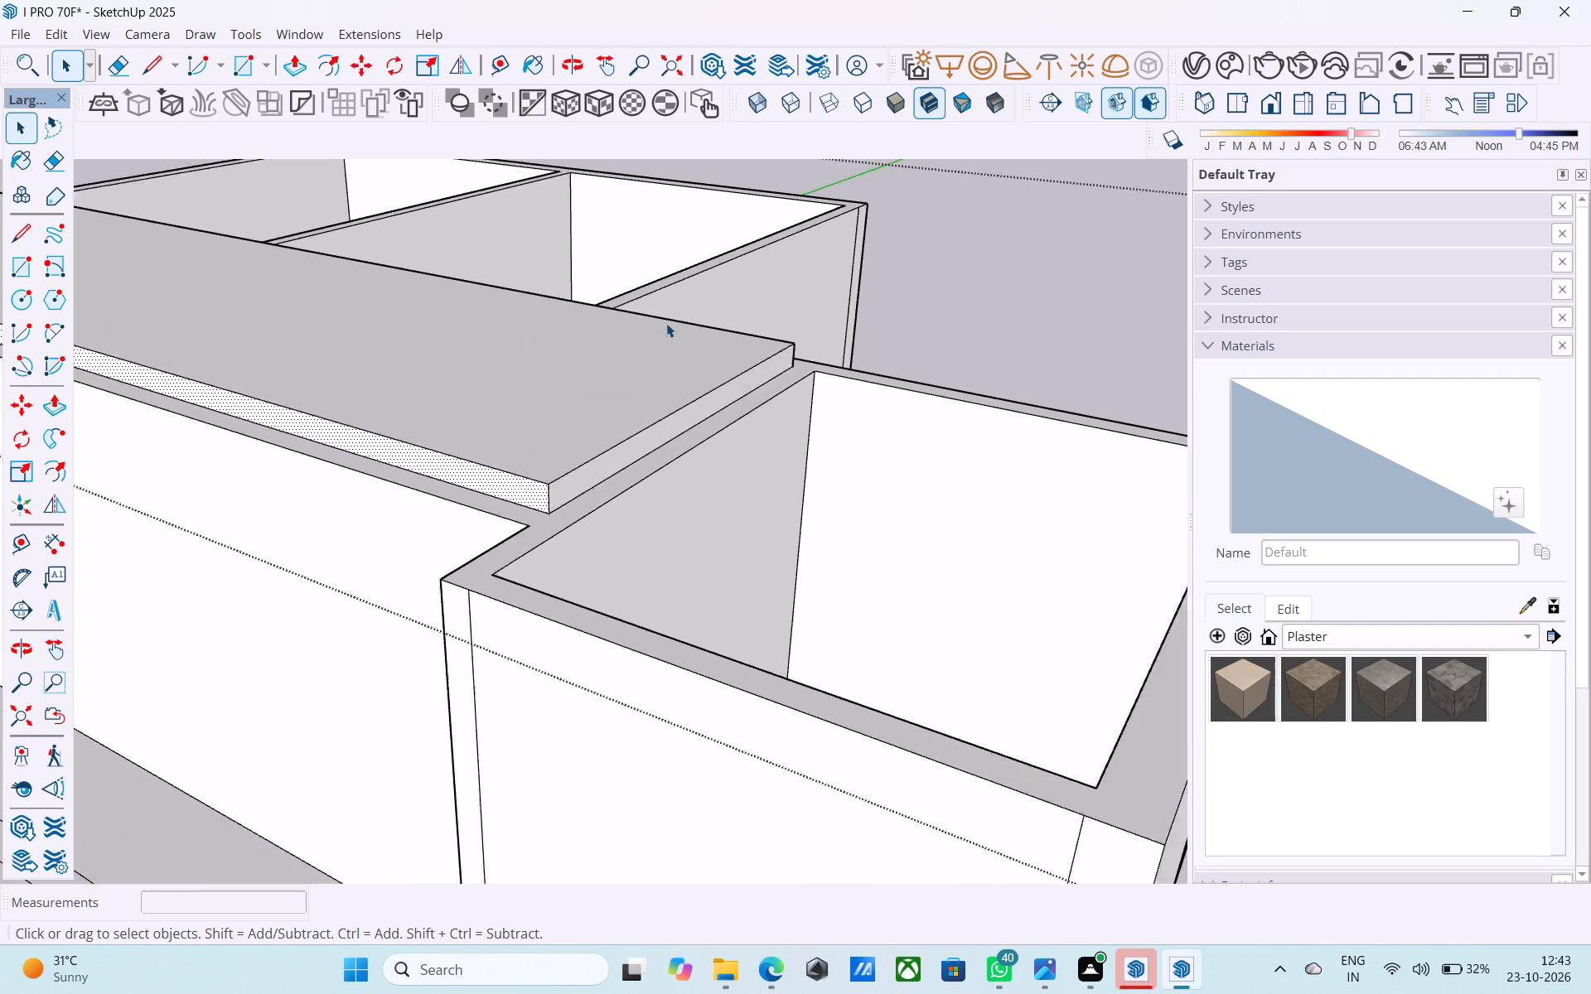
{"action": "scroll", "coordinate": [666, 323], "scroll_direction": "down", "scroll_amount": 3}
{"action": "middle_click_drag", "start_coordinate": [663, 323], "coordinate": [727, 369]}
{"action": "scroll", "coordinate": [597, 501], "scroll_direction": "up", "scroll_amount": 6}
{"action": "key", "text": "p"}
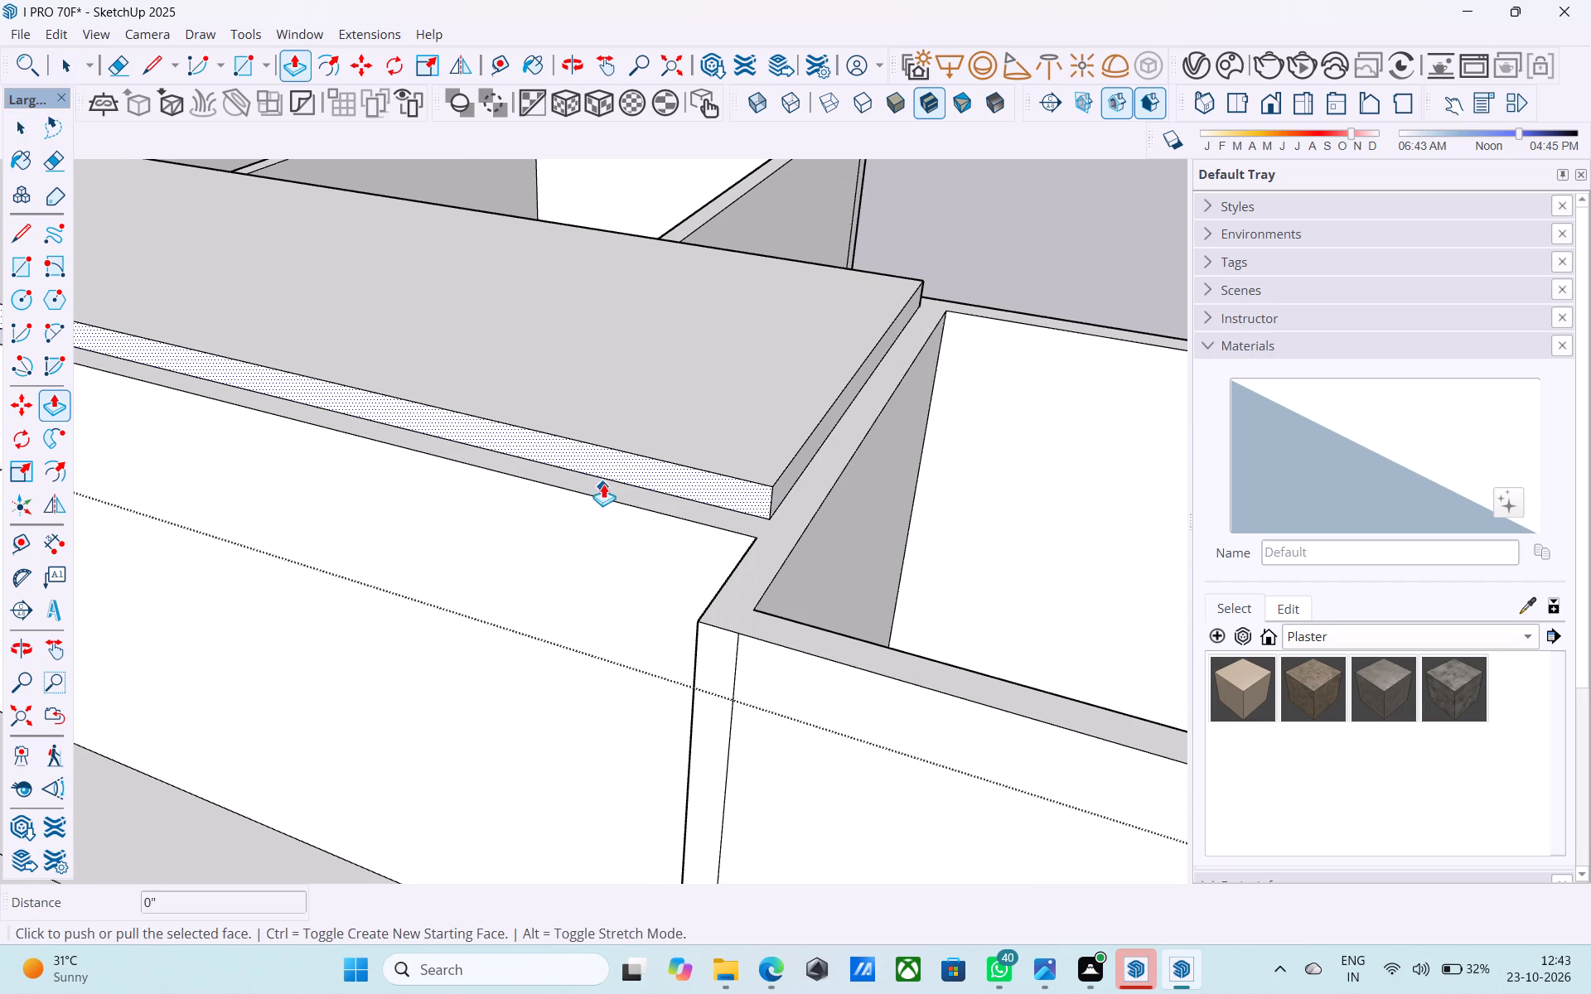
{"action": "left_click", "coordinate": [602, 477]}
{"action": "left_click", "coordinate": [594, 514]}
{"action": "key", "text": "space"}
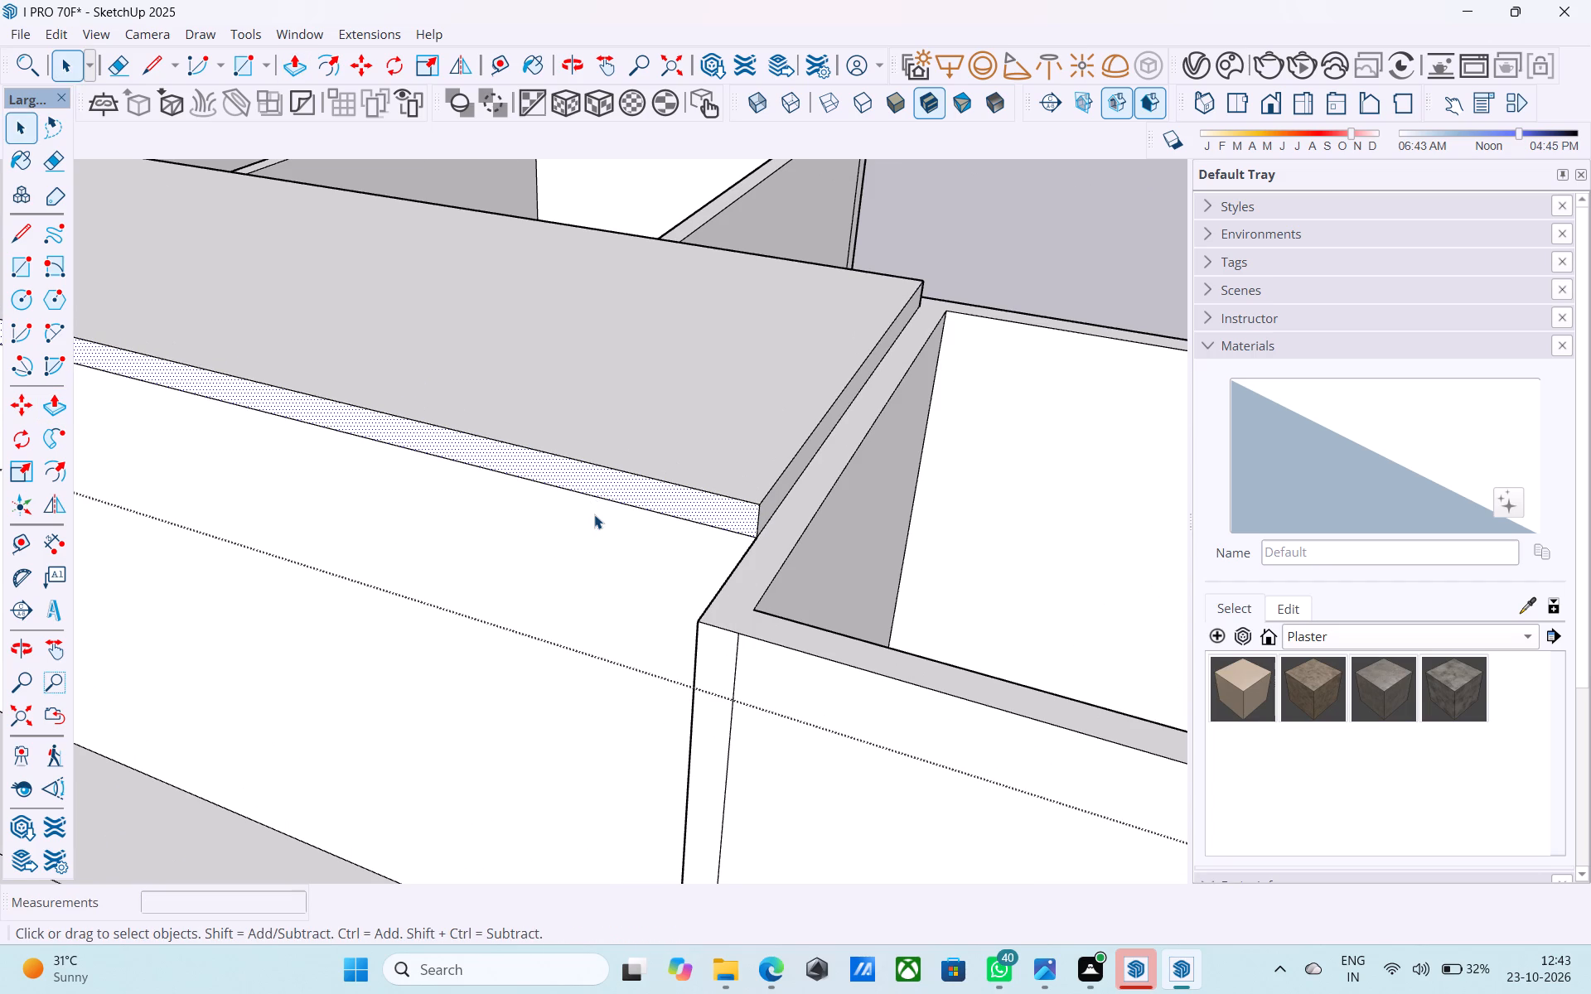
Push/Pull the roof slab's long side face toward the adjoining rooms until it is flush with the dividing wall's edge.
{"action": "middle_click_drag", "start_coordinate": [593, 514], "coordinate": [572, 511]}
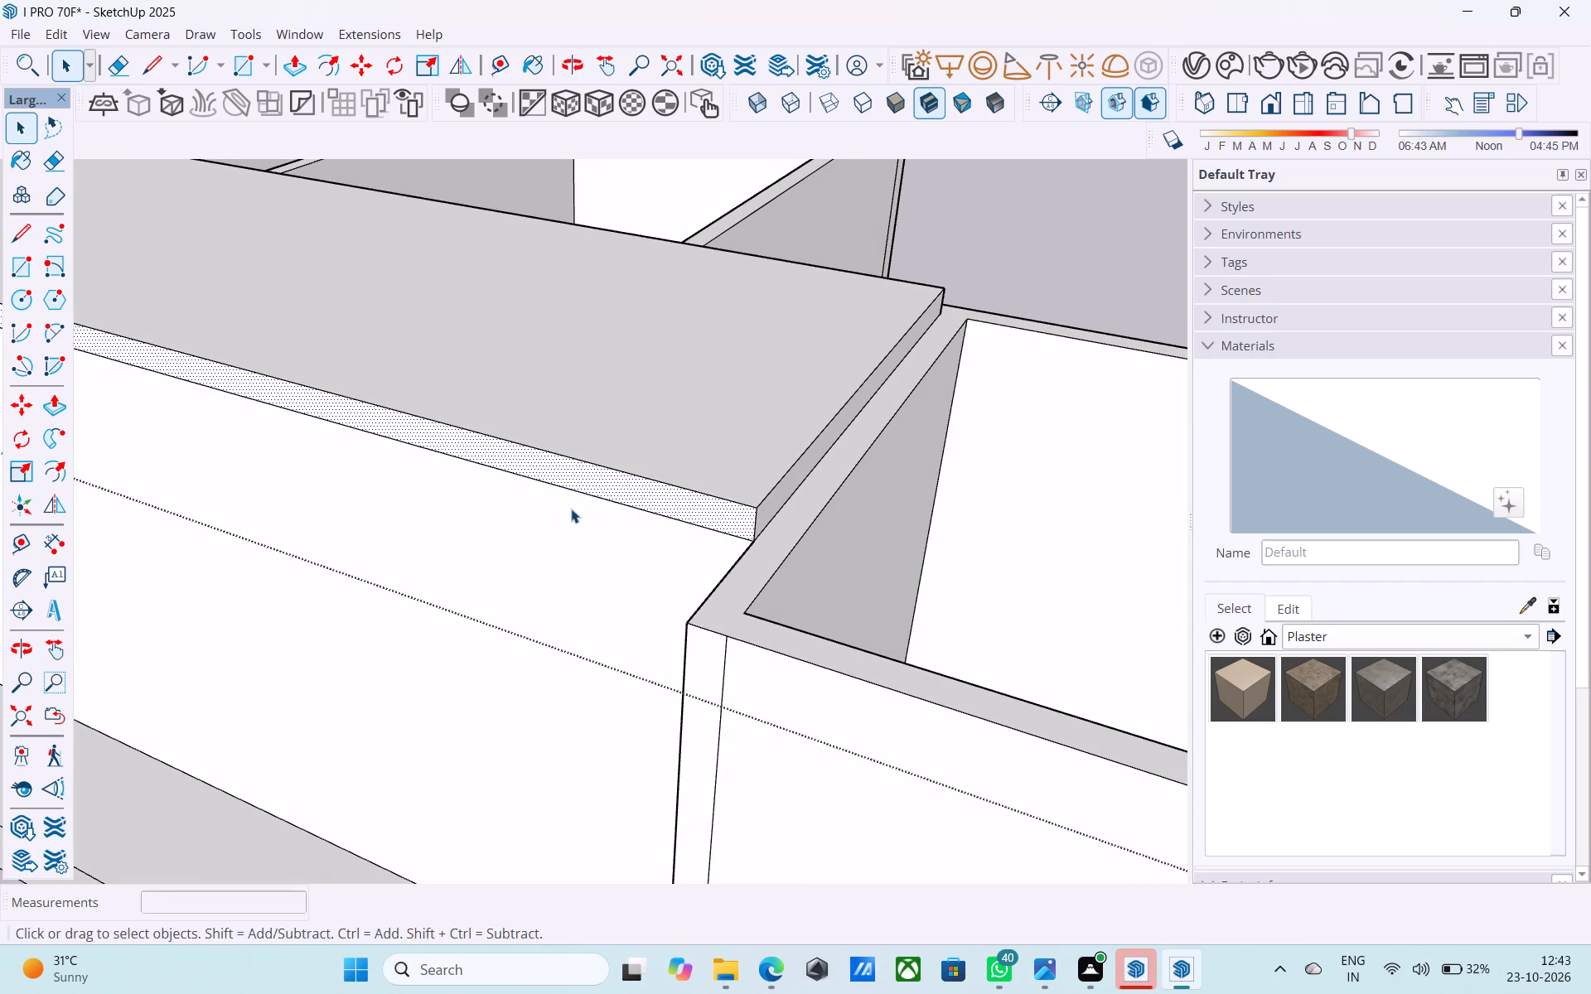
{"action": "scroll", "coordinate": [571, 509], "scroll_direction": "down", "scroll_amount": 6}
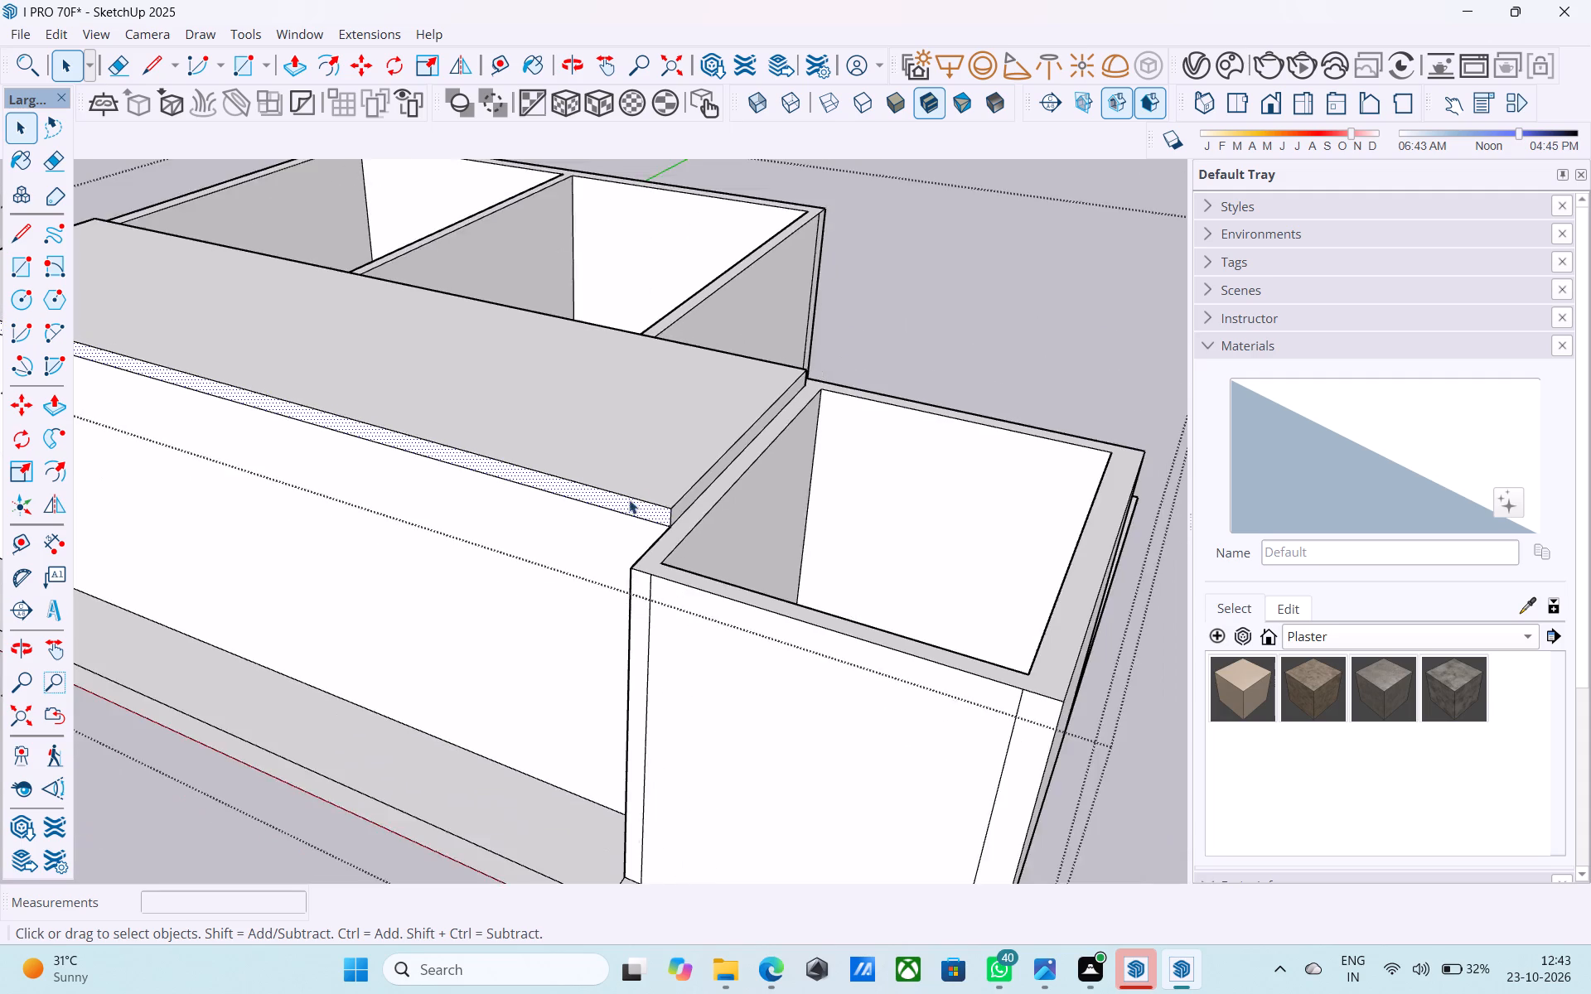
{"action": "scroll", "coordinate": [629, 499], "scroll_direction": "down", "scroll_amount": 9}
{"action": "middle_click_drag", "start_coordinate": [694, 501], "coordinate": [295, 528]}
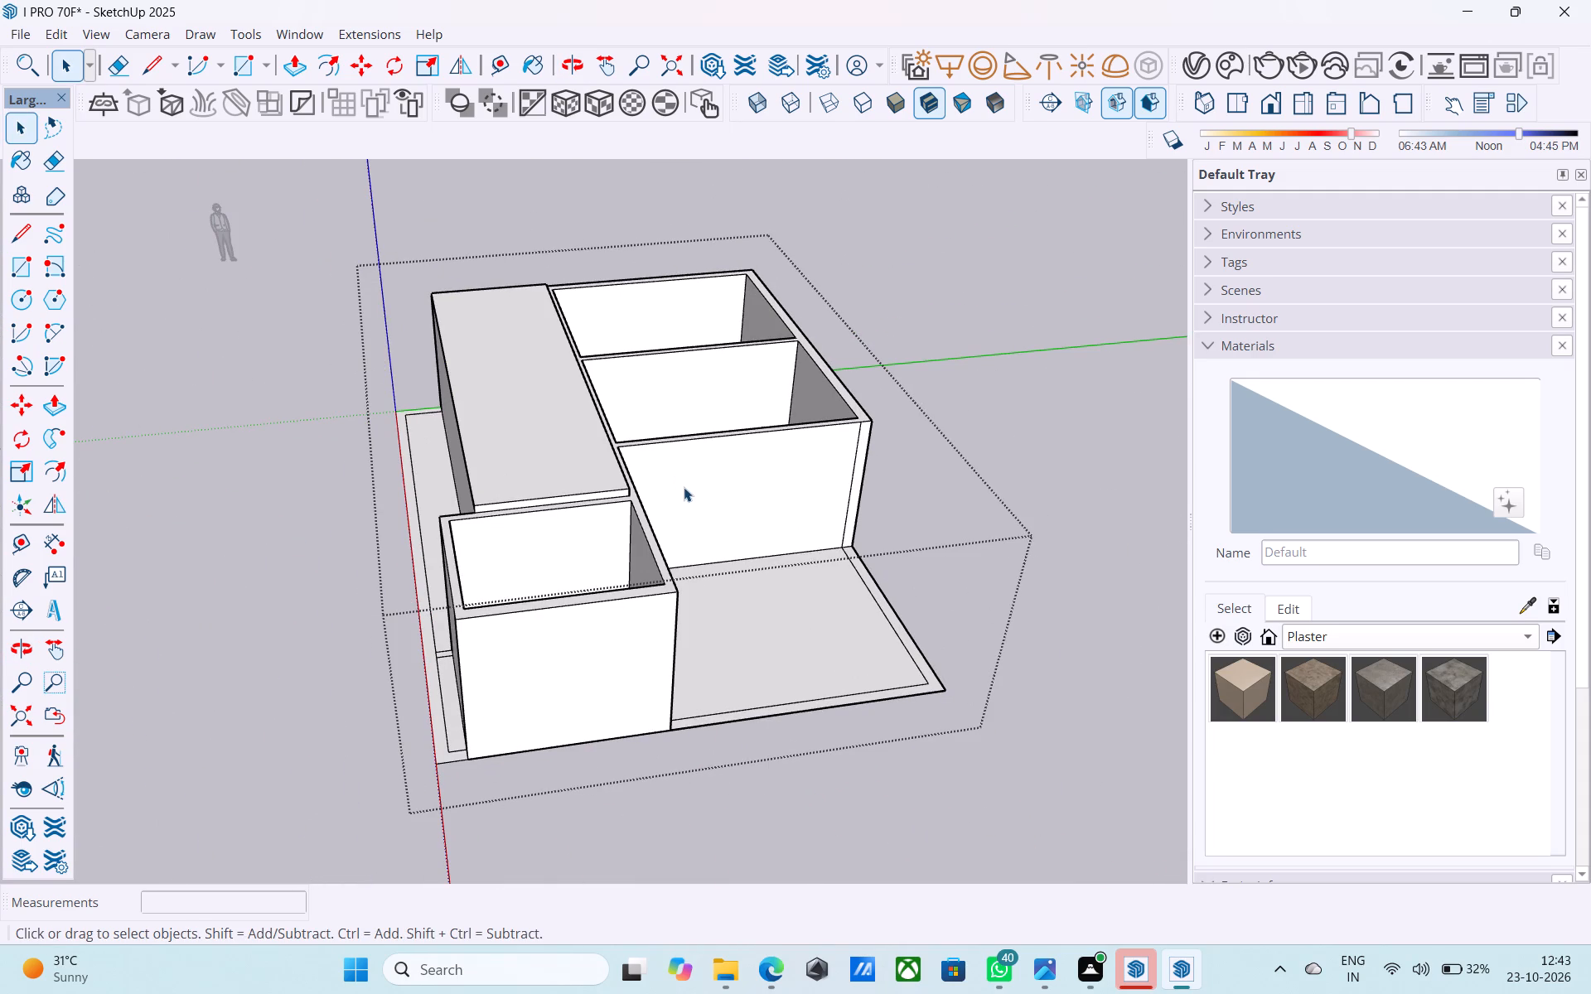
{"action": "middle_click_drag", "start_coordinate": [688, 491], "coordinate": [566, 463]}
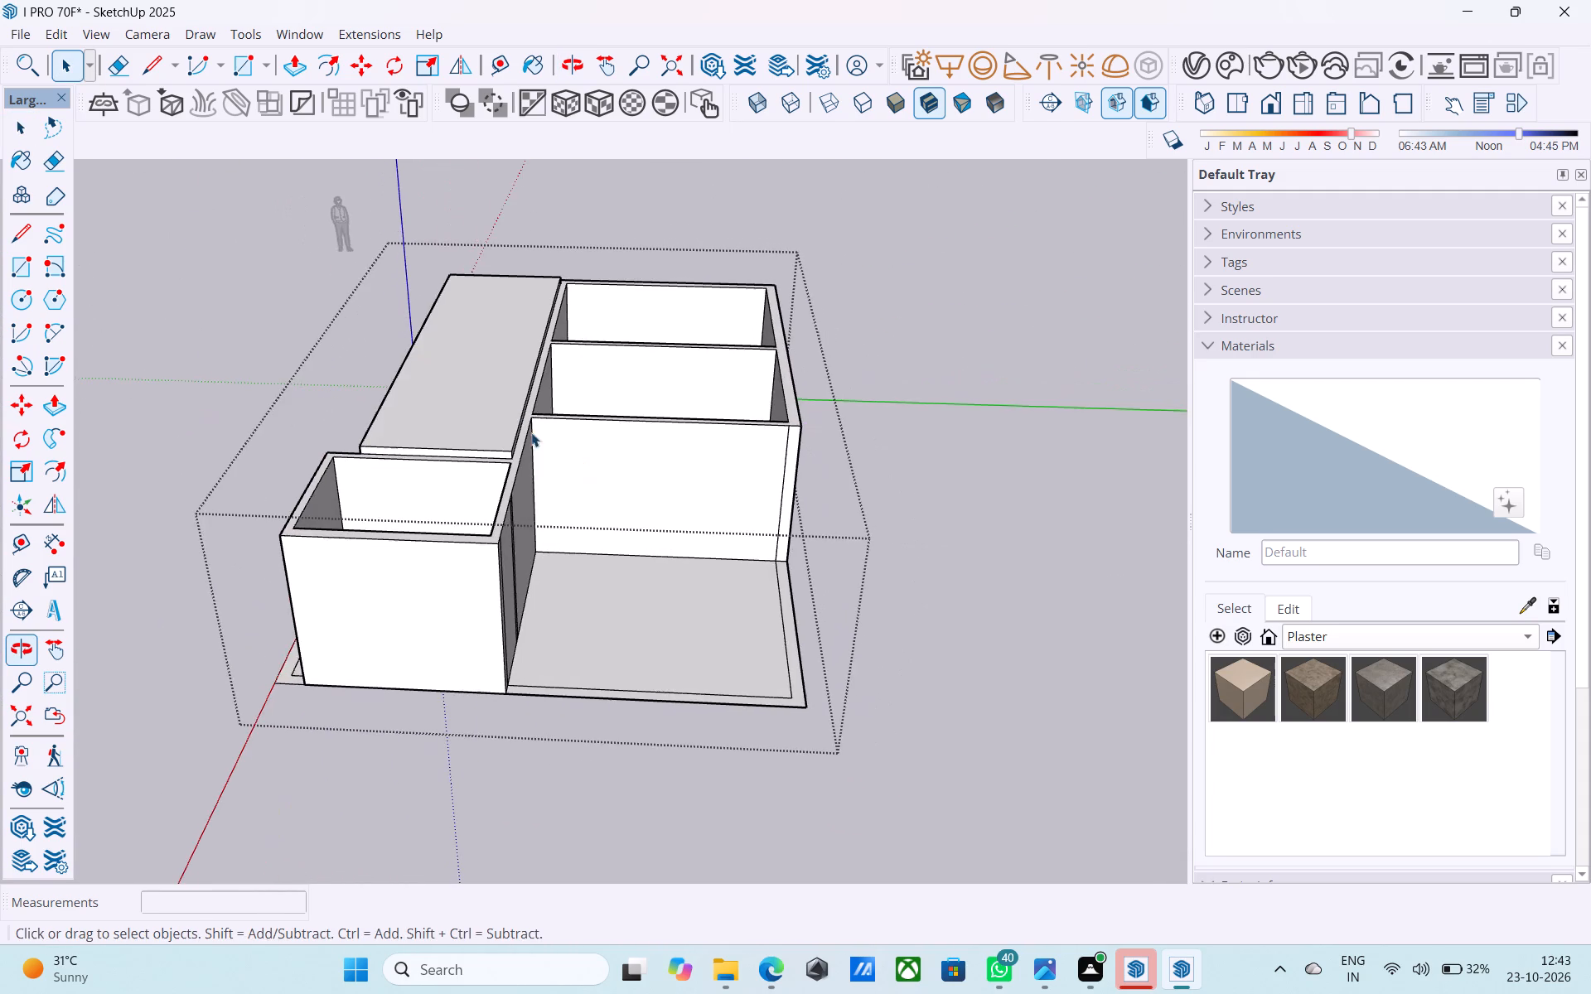
{"action": "scroll", "coordinate": [544, 331], "scroll_direction": "up", "scroll_amount": 5}
{"action": "middle_click_drag", "start_coordinate": [695, 333], "coordinate": [621, 346]}
{"action": "scroll", "coordinate": [912, 311], "scroll_direction": "down", "scroll_amount": 1}
{"action": "scroll", "coordinate": [928, 318], "scroll_direction": "up", "scroll_amount": 1}
{"action": "scroll", "coordinate": [933, 321], "scroll_direction": "down", "scroll_amount": 3}
{"action": "middle_click_drag", "start_coordinate": [957, 344], "coordinate": [945, 348]}
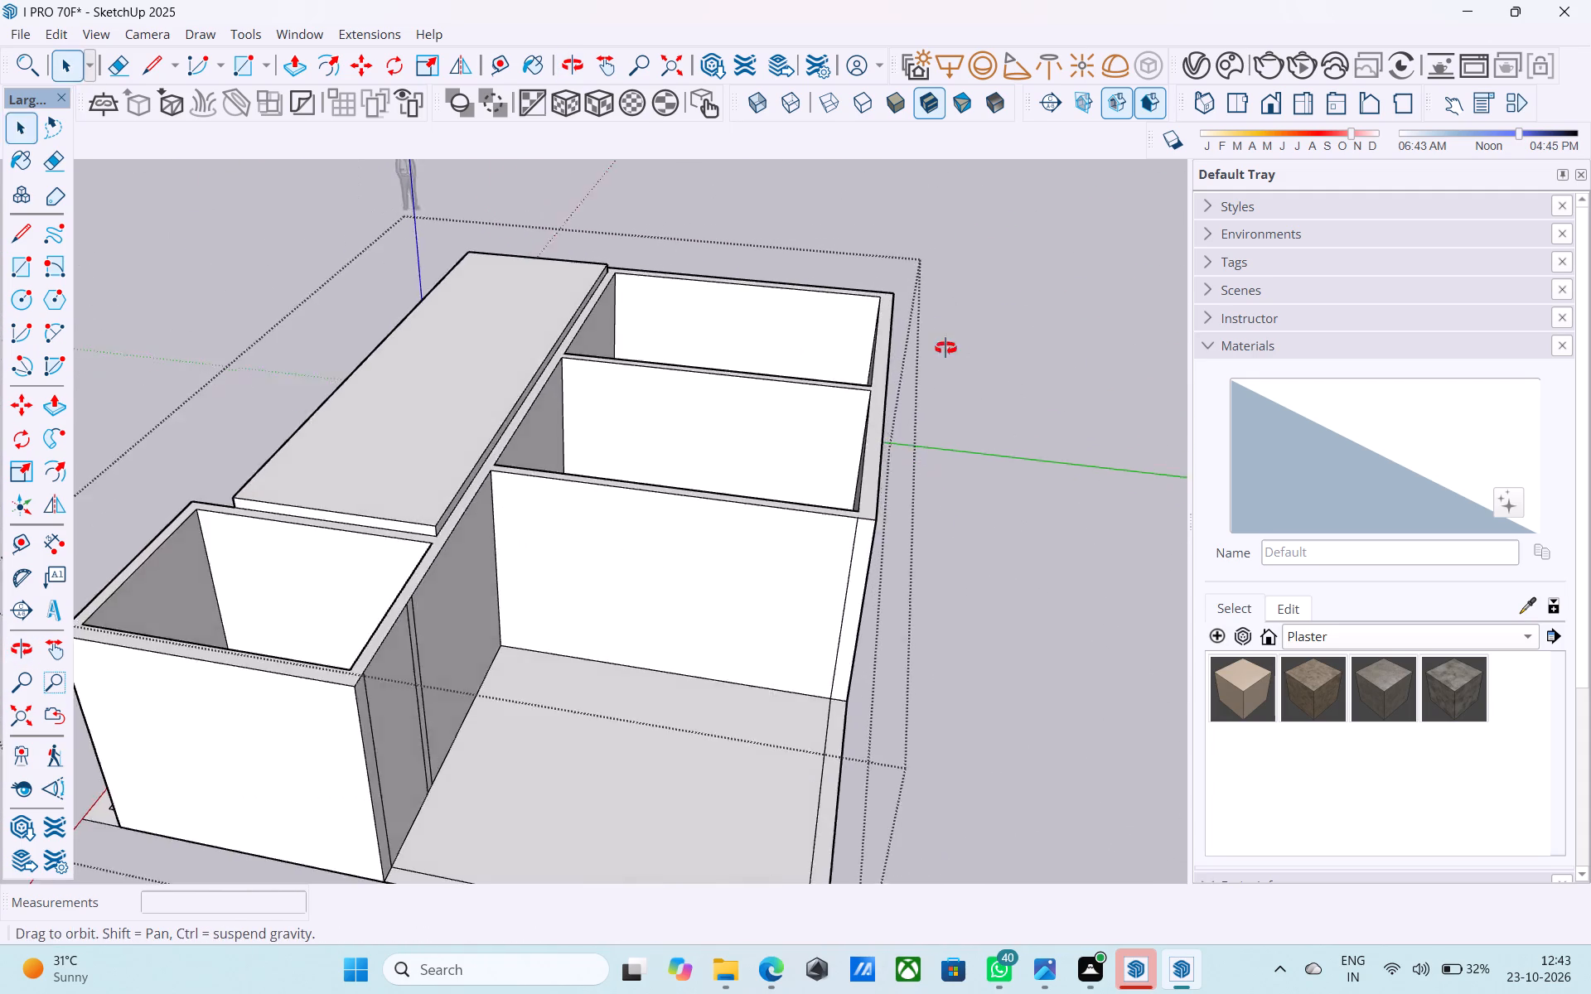
{"action": "middle_click_drag", "start_coordinate": [945, 348], "coordinate": [782, 338]}
{"action": "scroll", "coordinate": [357, 347], "scroll_direction": "up", "scroll_amount": 5}
{"action": "scroll", "coordinate": [505, 518], "scroll_direction": "up", "scroll_amount": 1}
{"action": "middle_click_drag", "start_coordinate": [505, 517], "coordinate": [515, 515]}
{"action": "scroll", "coordinate": [515, 515], "scroll_direction": "up", "scroll_amount": 3}
{"action": "left_click", "coordinate": [496, 506]}
{"action": "key", "text": "p"}
{"action": "left_click", "coordinate": [496, 505]}
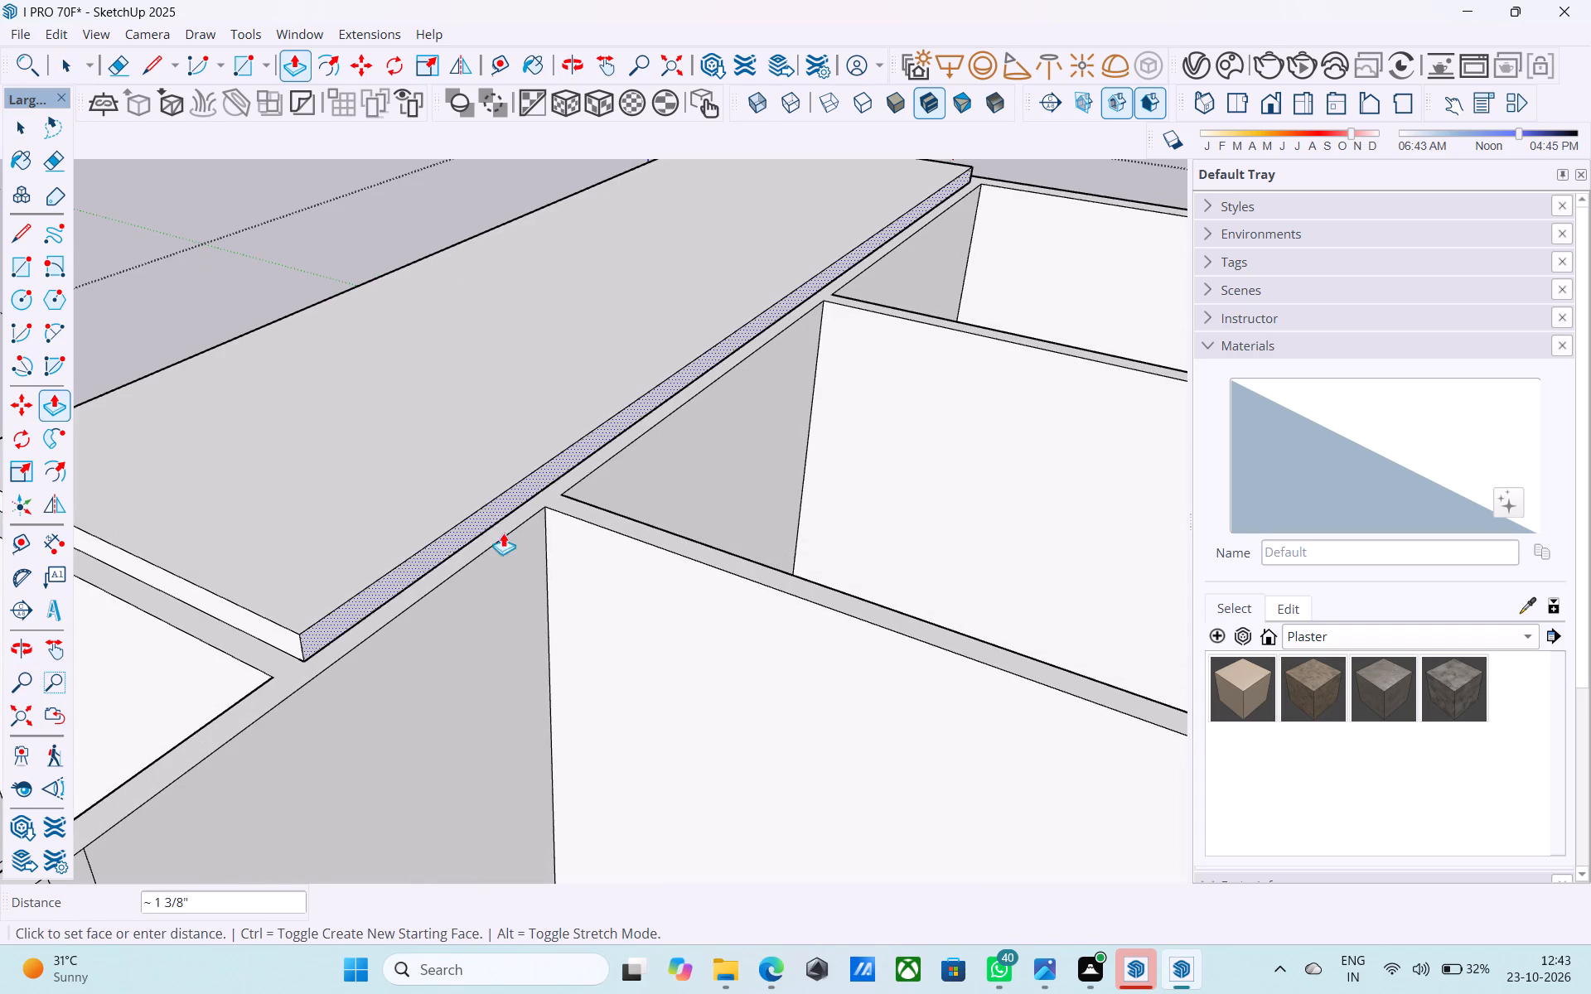
{"action": "left_click", "coordinate": [511, 554]}
{"action": "key", "text": "space"}
Split the slab's long side face with a vertical line at the corner where the cross wall meets the dividing wall.
{"action": "key", "text": "l"}
{"action": "left_click", "coordinate": [544, 517]}
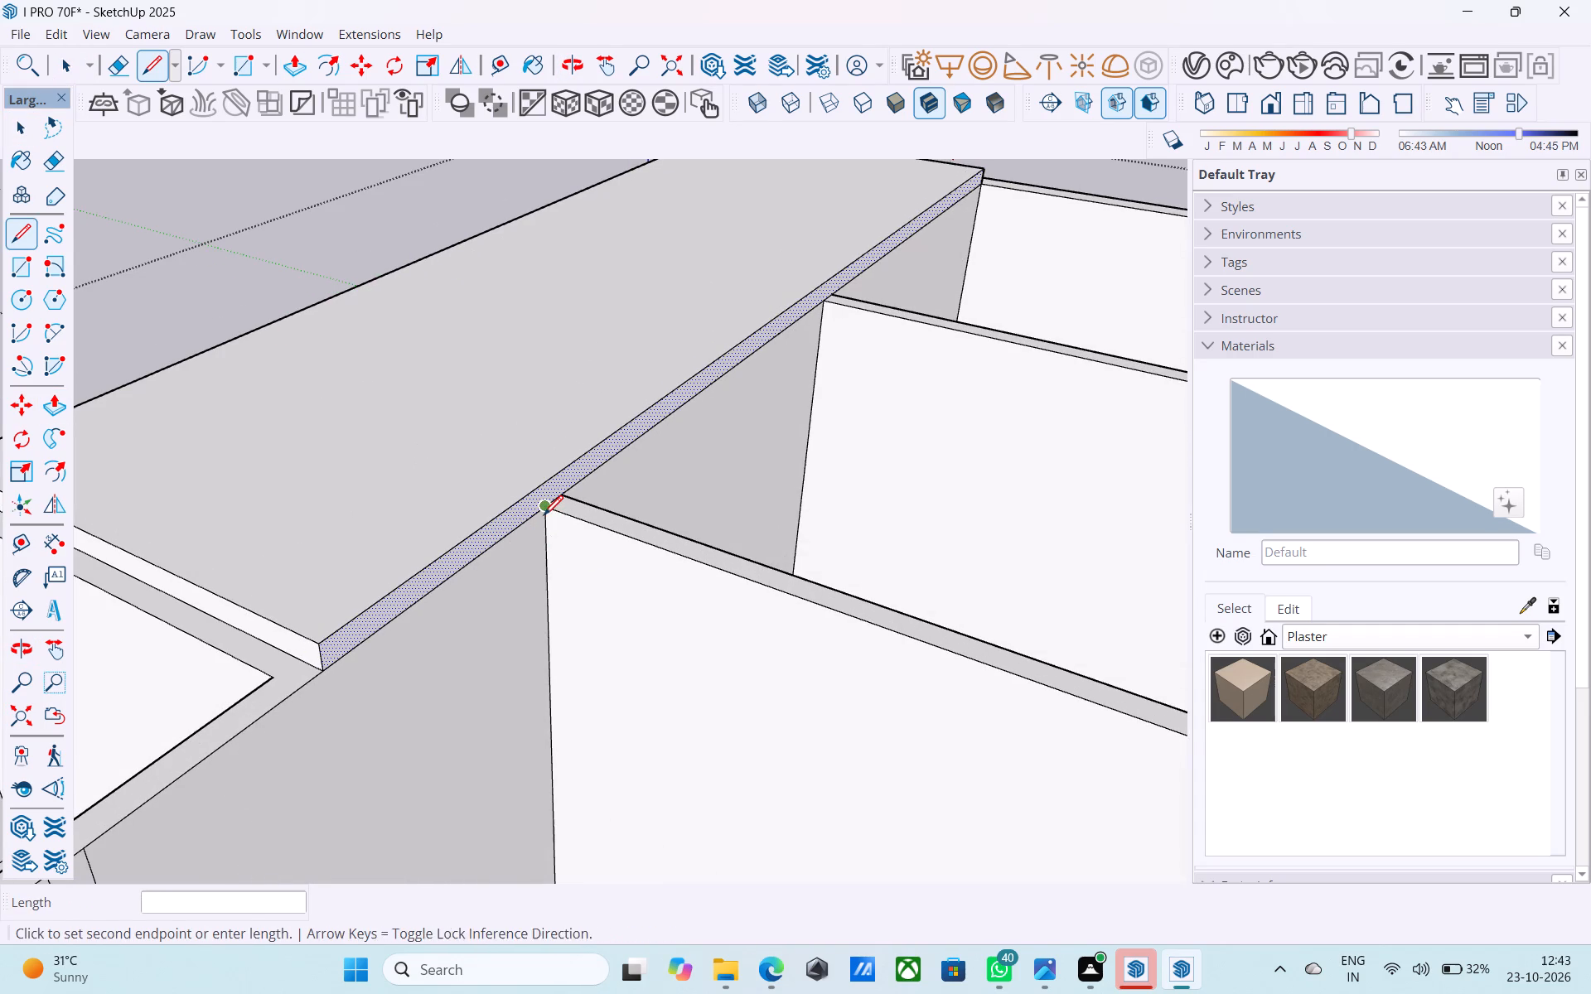
{"action": "left_click", "coordinate": [541, 490]}
{"action": "key", "text": "space"}
Push/Pull the split-off part of the slab's side face 16' 9" over the two adjoining rooms to the outer wall.
{"action": "left_click", "coordinate": [573, 475]}
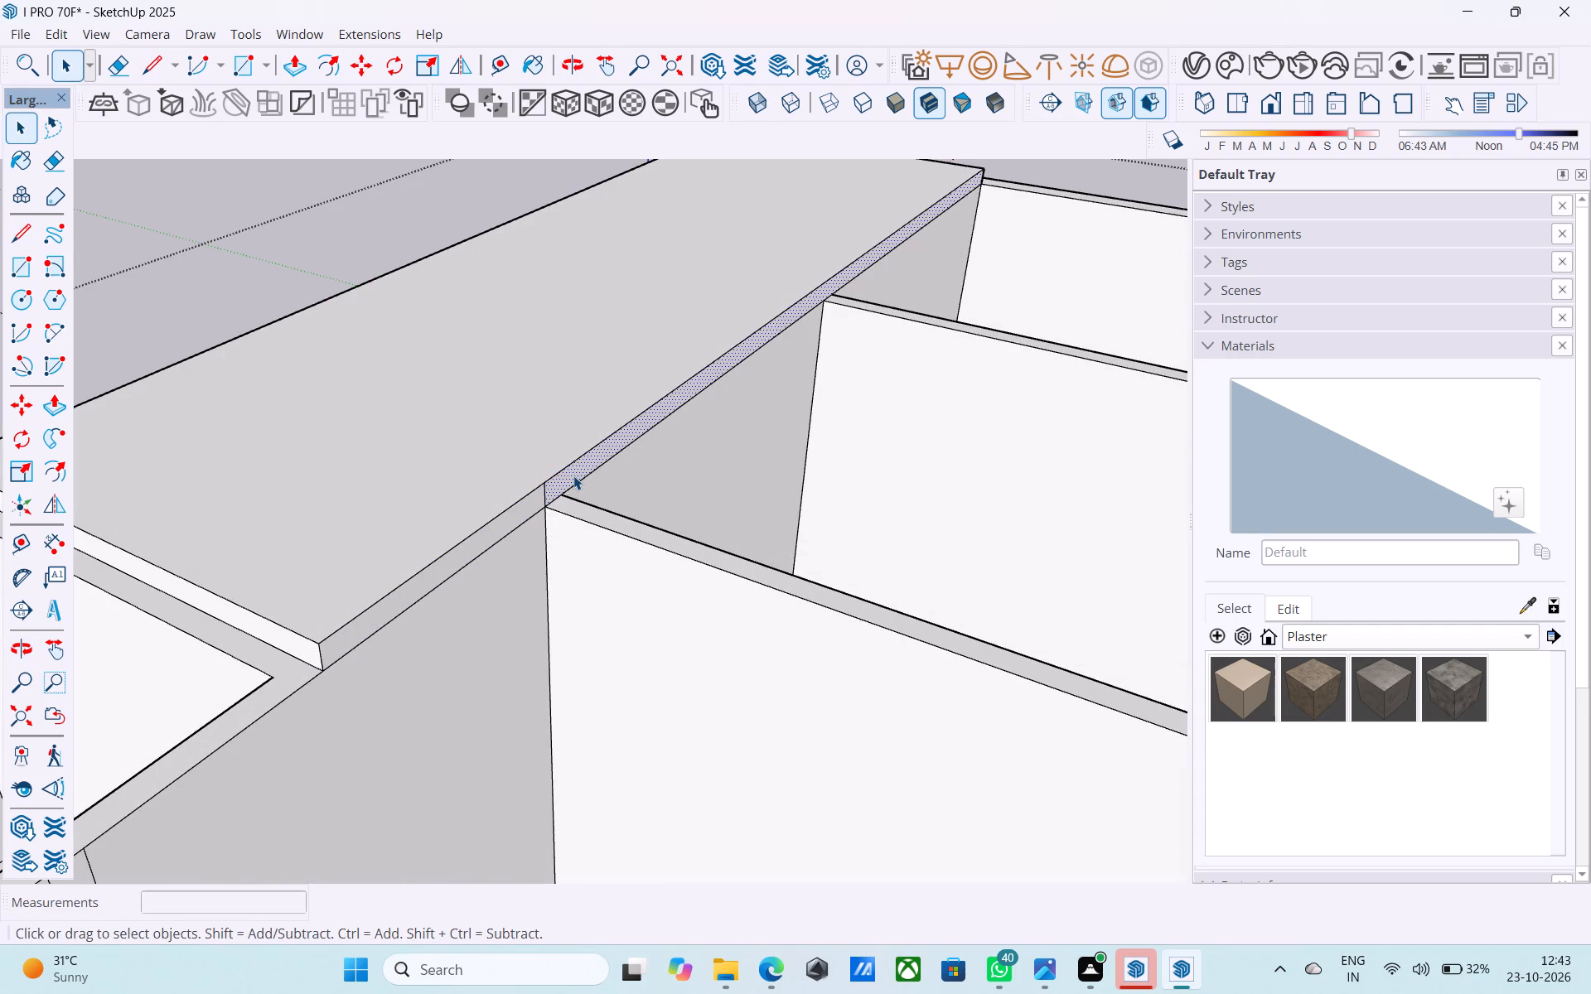
{"action": "key", "text": "p"}
{"action": "left_click", "coordinate": [573, 475]}
{"action": "scroll", "coordinate": [588, 489], "scroll_direction": "down", "scroll_amount": 11}
{"action": "middle_click_drag", "start_coordinate": [897, 509], "coordinate": [831, 503]}
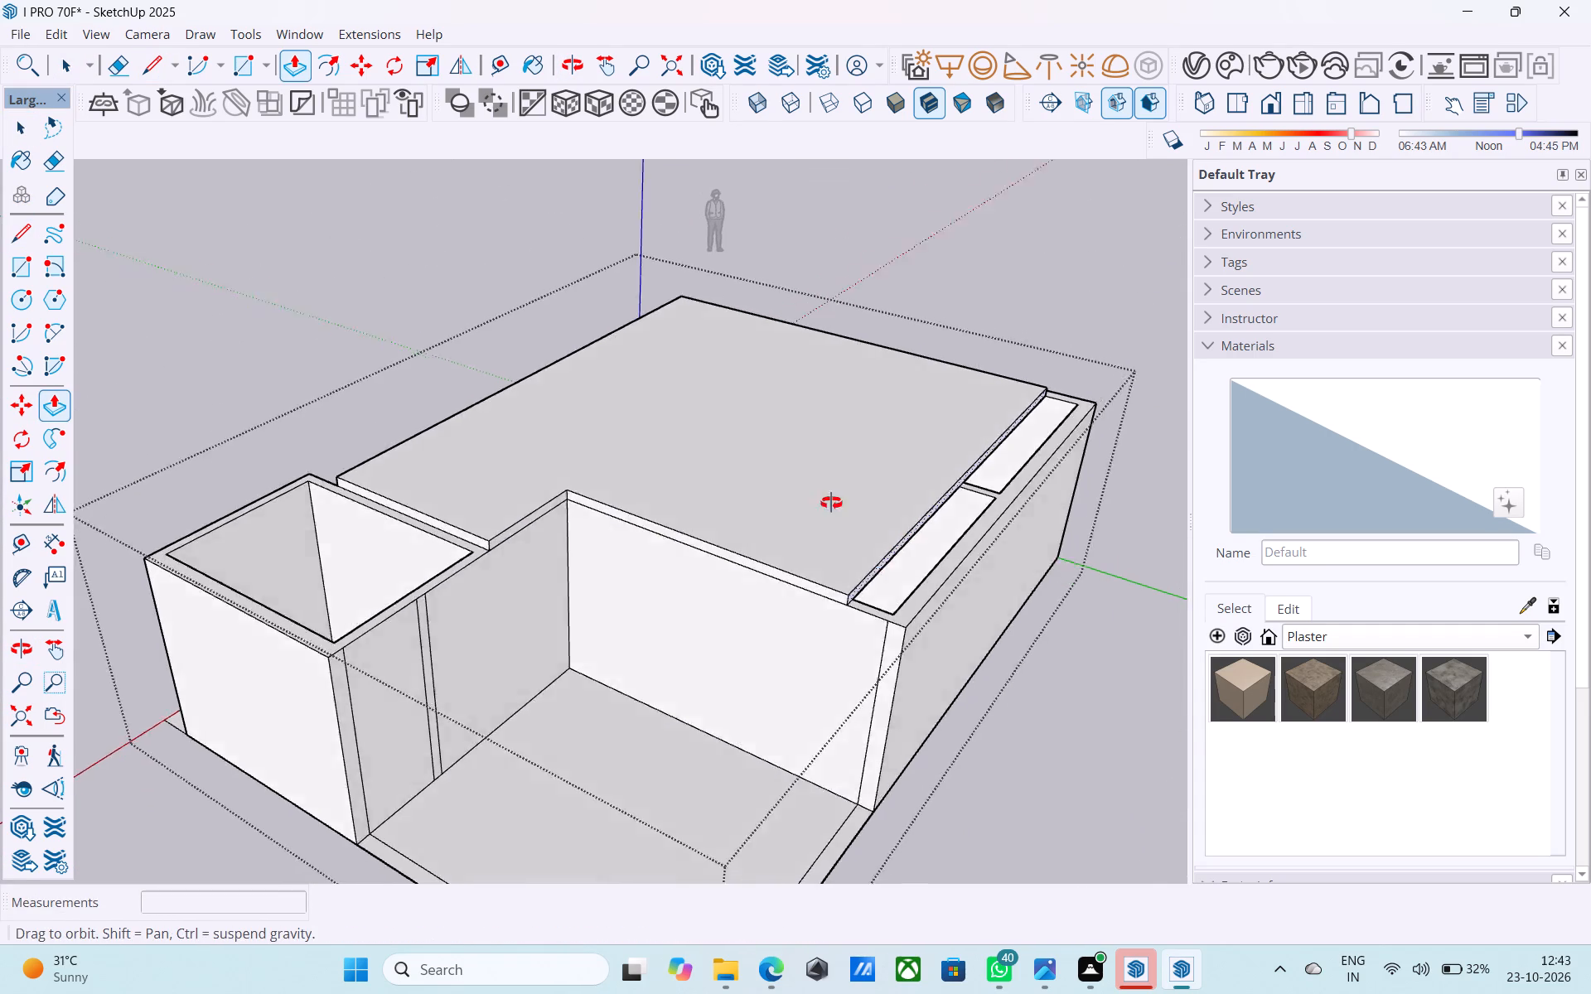
{"action": "middle_click_drag", "start_coordinate": [831, 503], "coordinate": [711, 514]}
{"action": "left_click", "coordinate": [802, 694]}
Push/Pull the slab's end face outward until it is flush with the outer wall face below it.
{"action": "middle_click_drag", "start_coordinate": [909, 516], "coordinate": [152, 442]}
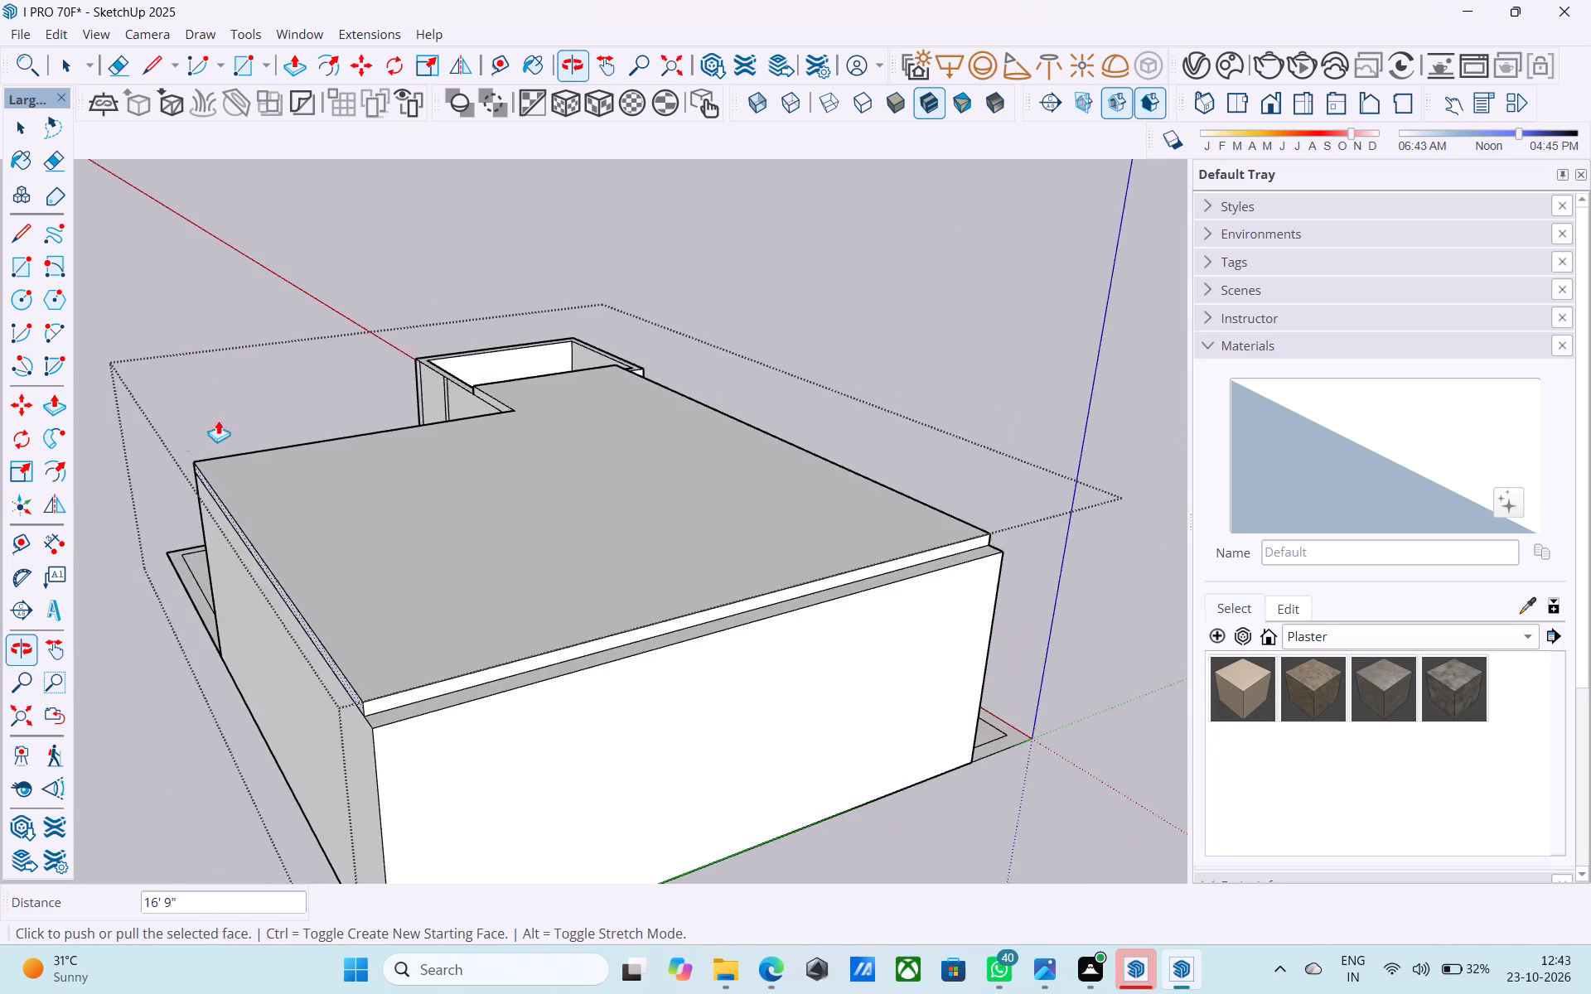
{"action": "scroll", "coordinate": [370, 384], "scroll_direction": "down", "scroll_amount": 5}
{"action": "scroll", "coordinate": [438, 565], "scroll_direction": "up", "scroll_amount": 9}
{"action": "key", "text": "space"}
{"action": "left_click", "coordinate": [445, 551]}
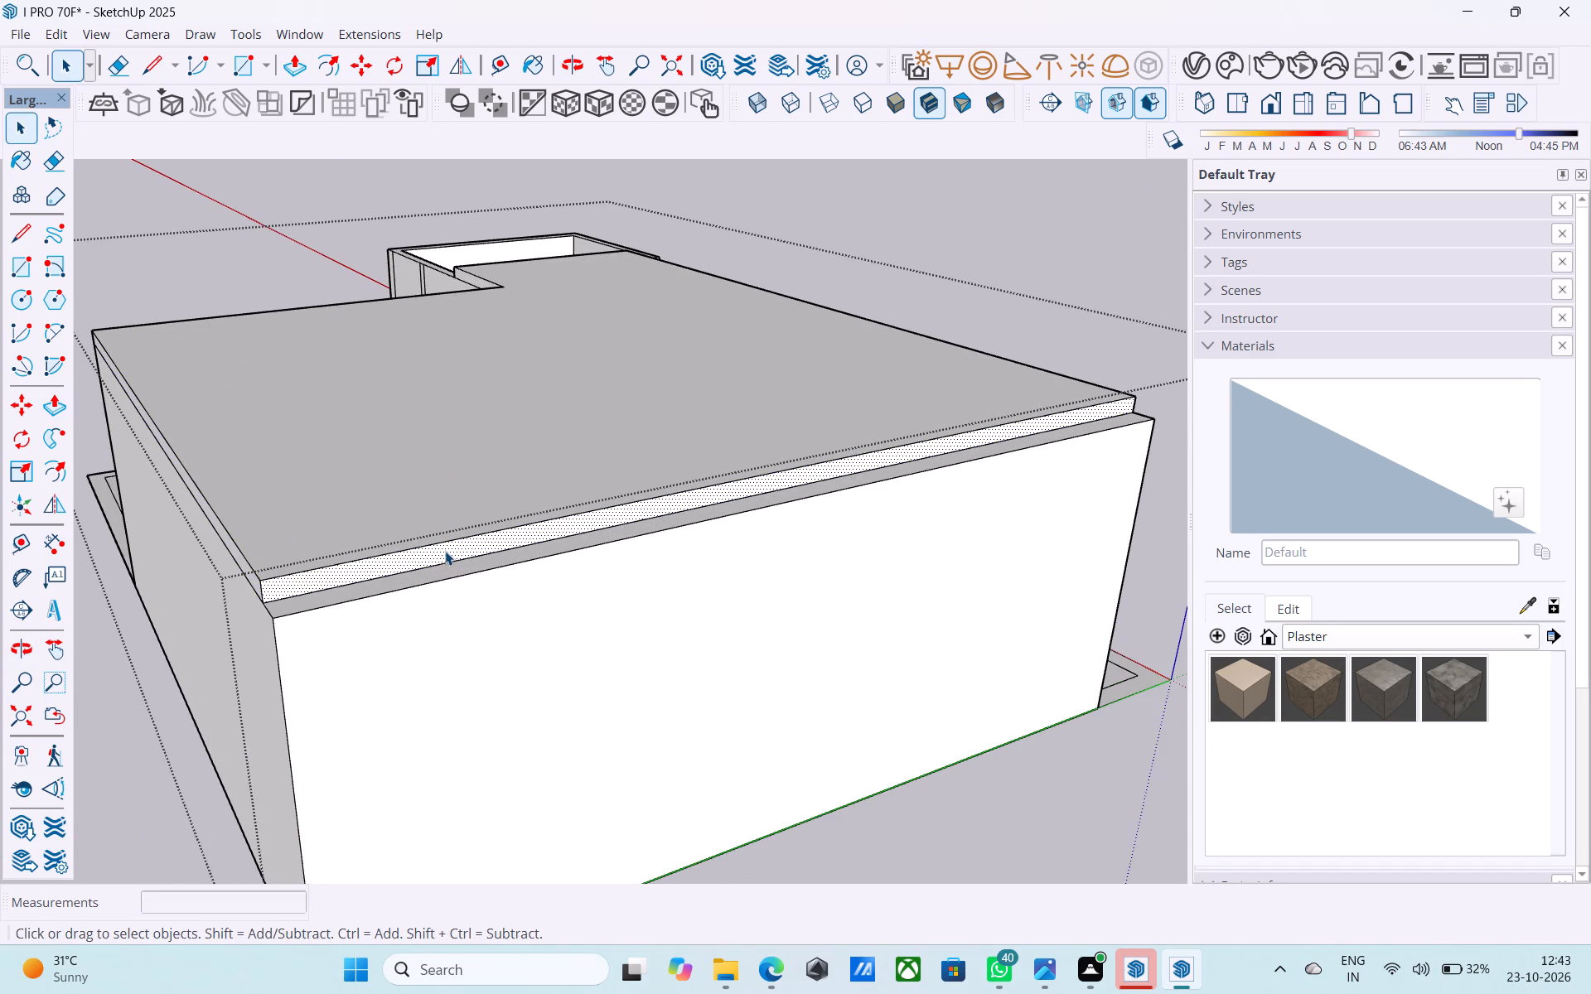
{"action": "key", "text": "p"}
{"action": "left_click", "coordinate": [445, 551]}
{"action": "left_click", "coordinate": [478, 600]}
Draw a 6" vertical line down from the floor's outer corner at the open area.
{"action": "scroll", "coordinate": [478, 598], "scroll_direction": "down", "scroll_amount": 10}
{"action": "middle_click_drag", "start_coordinate": [471, 601], "coordinate": [936, 512]}
{"action": "middle_click_drag", "start_coordinate": [658, 573], "coordinate": [1123, 453]}
{"action": "middle_click_drag", "start_coordinate": [790, 489], "coordinate": [821, 335]}
{"action": "key", "text": "space"}
{"action": "middle_click_drag", "start_coordinate": [821, 335], "coordinate": [712, 528]}
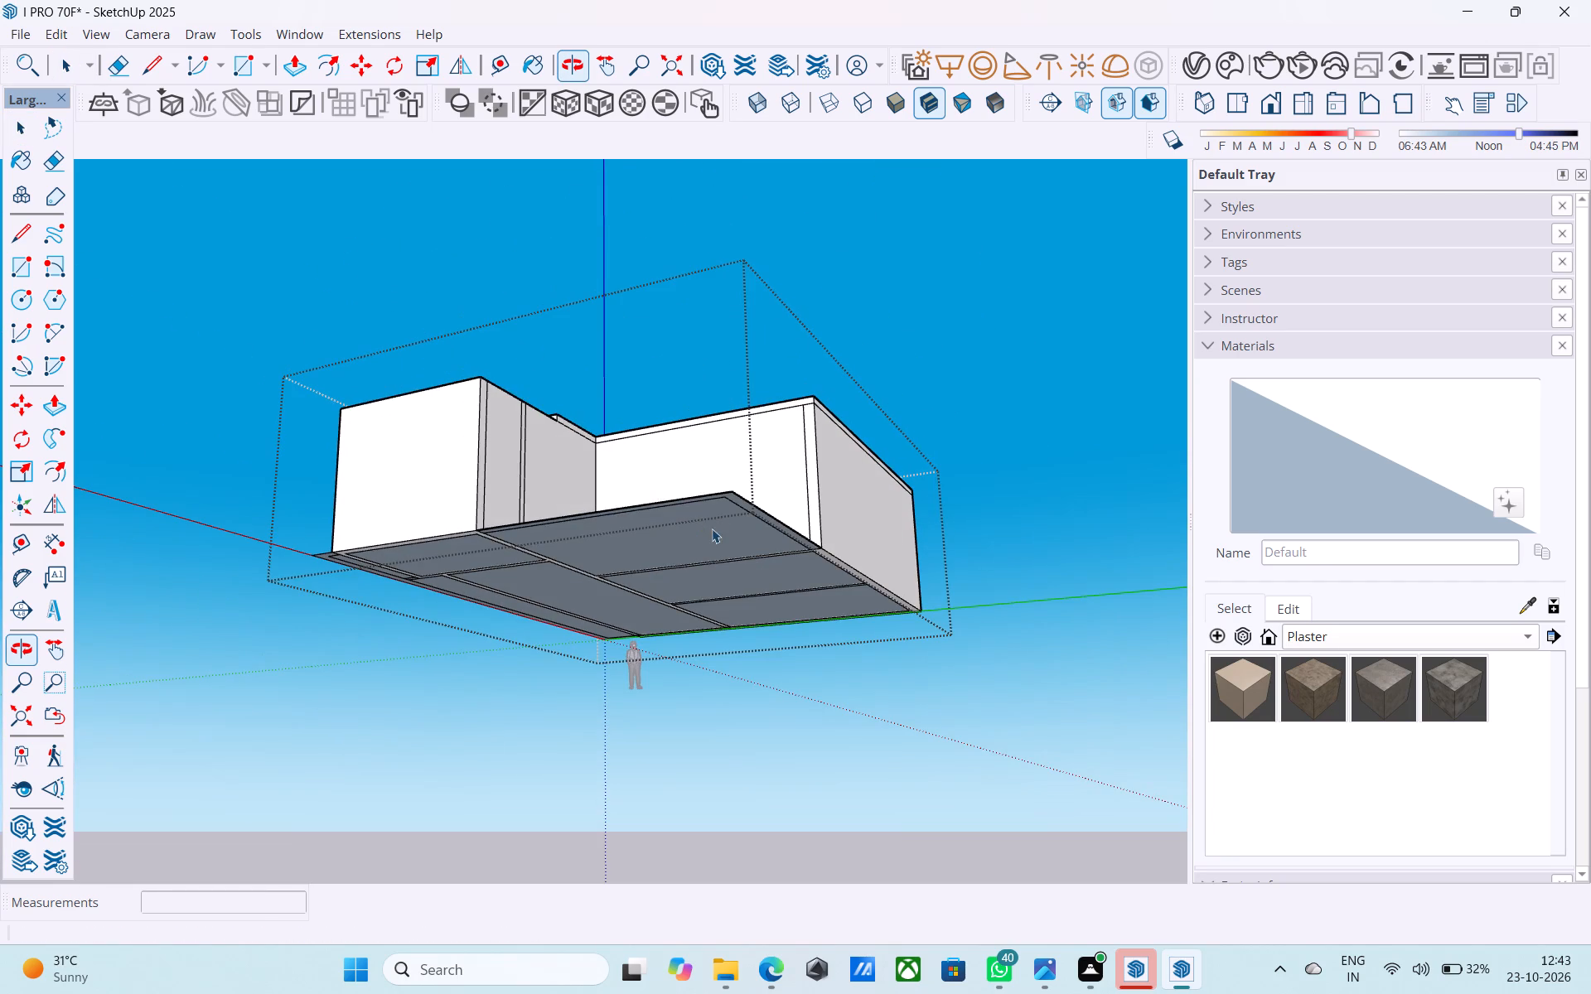
{"action": "key", "text": "l"}
{"action": "scroll", "coordinate": [723, 496], "scroll_direction": "up", "scroll_amount": 7}
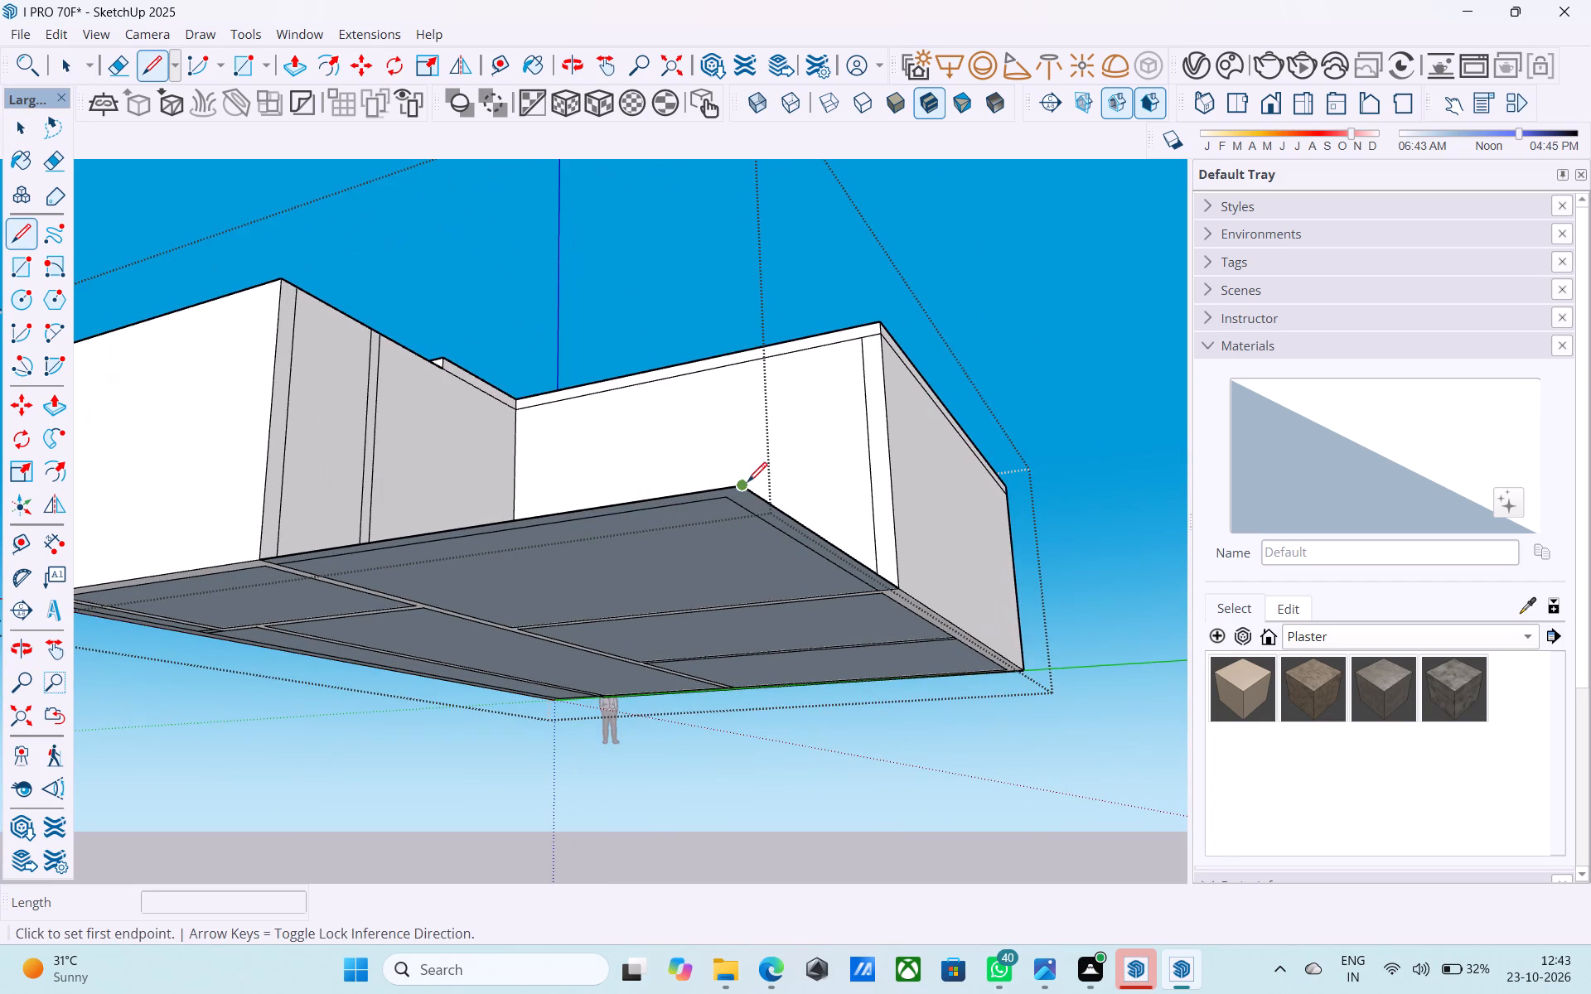
{"action": "middle_click_drag", "start_coordinate": [718, 524], "coordinate": [728, 469]}
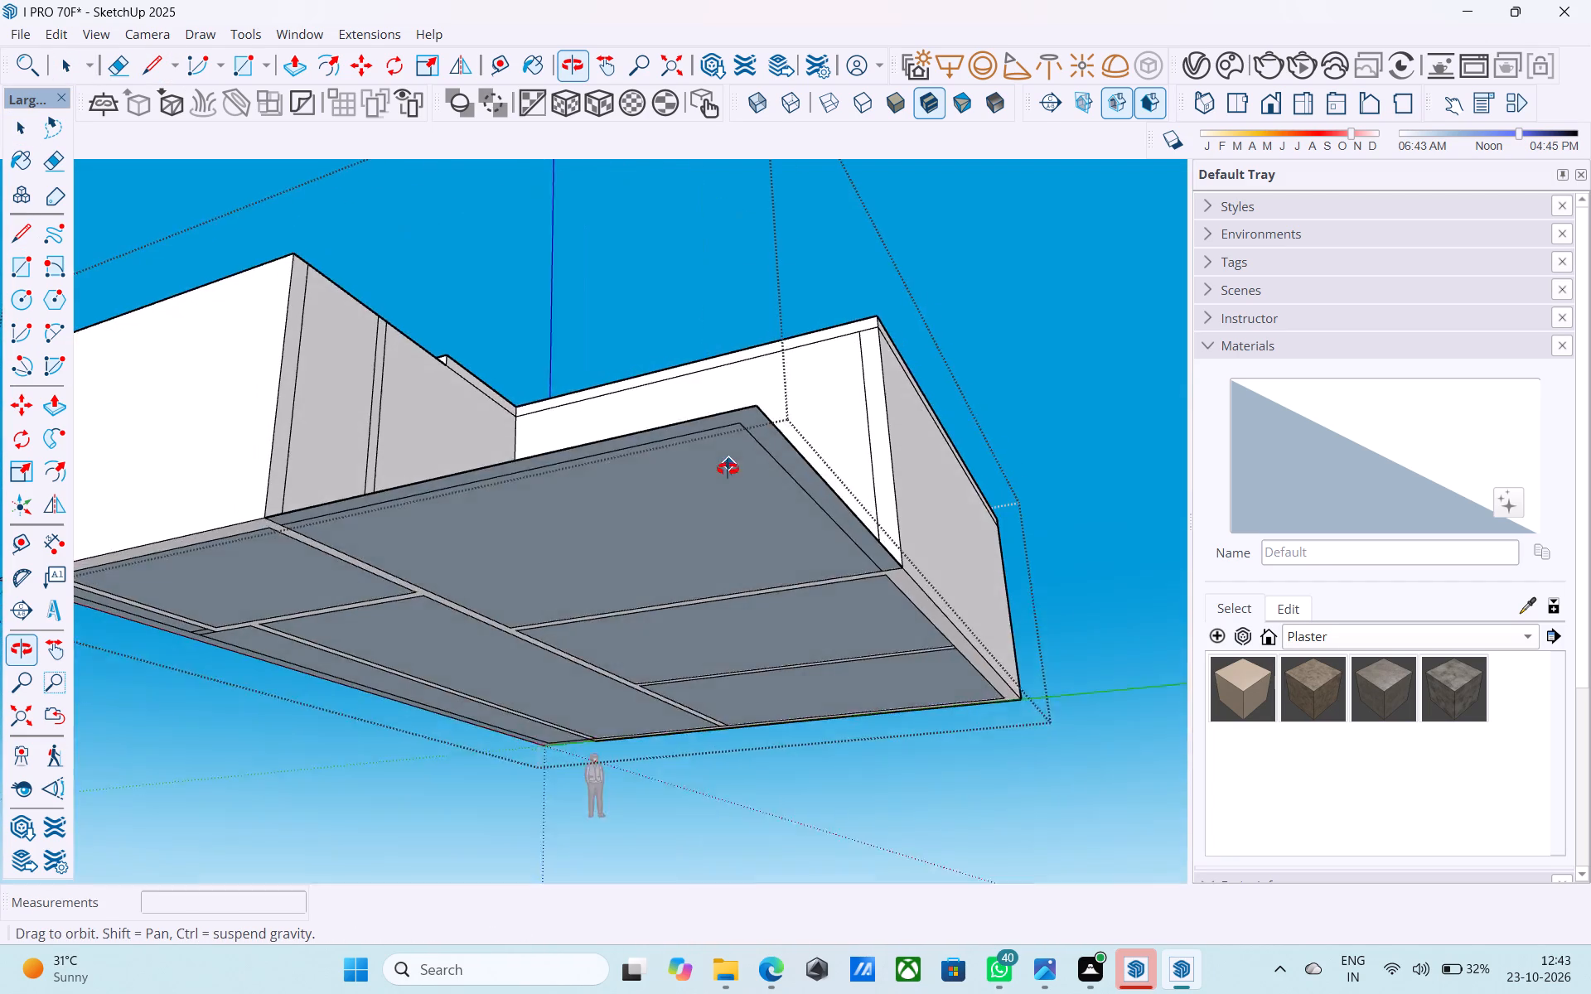
{"action": "middle_click_drag", "start_coordinate": [728, 469], "coordinate": [725, 441]}
{"action": "left_click", "coordinate": [747, 355]}
{"action": "middle_click_drag", "start_coordinate": [757, 409], "coordinate": [738, 496]}
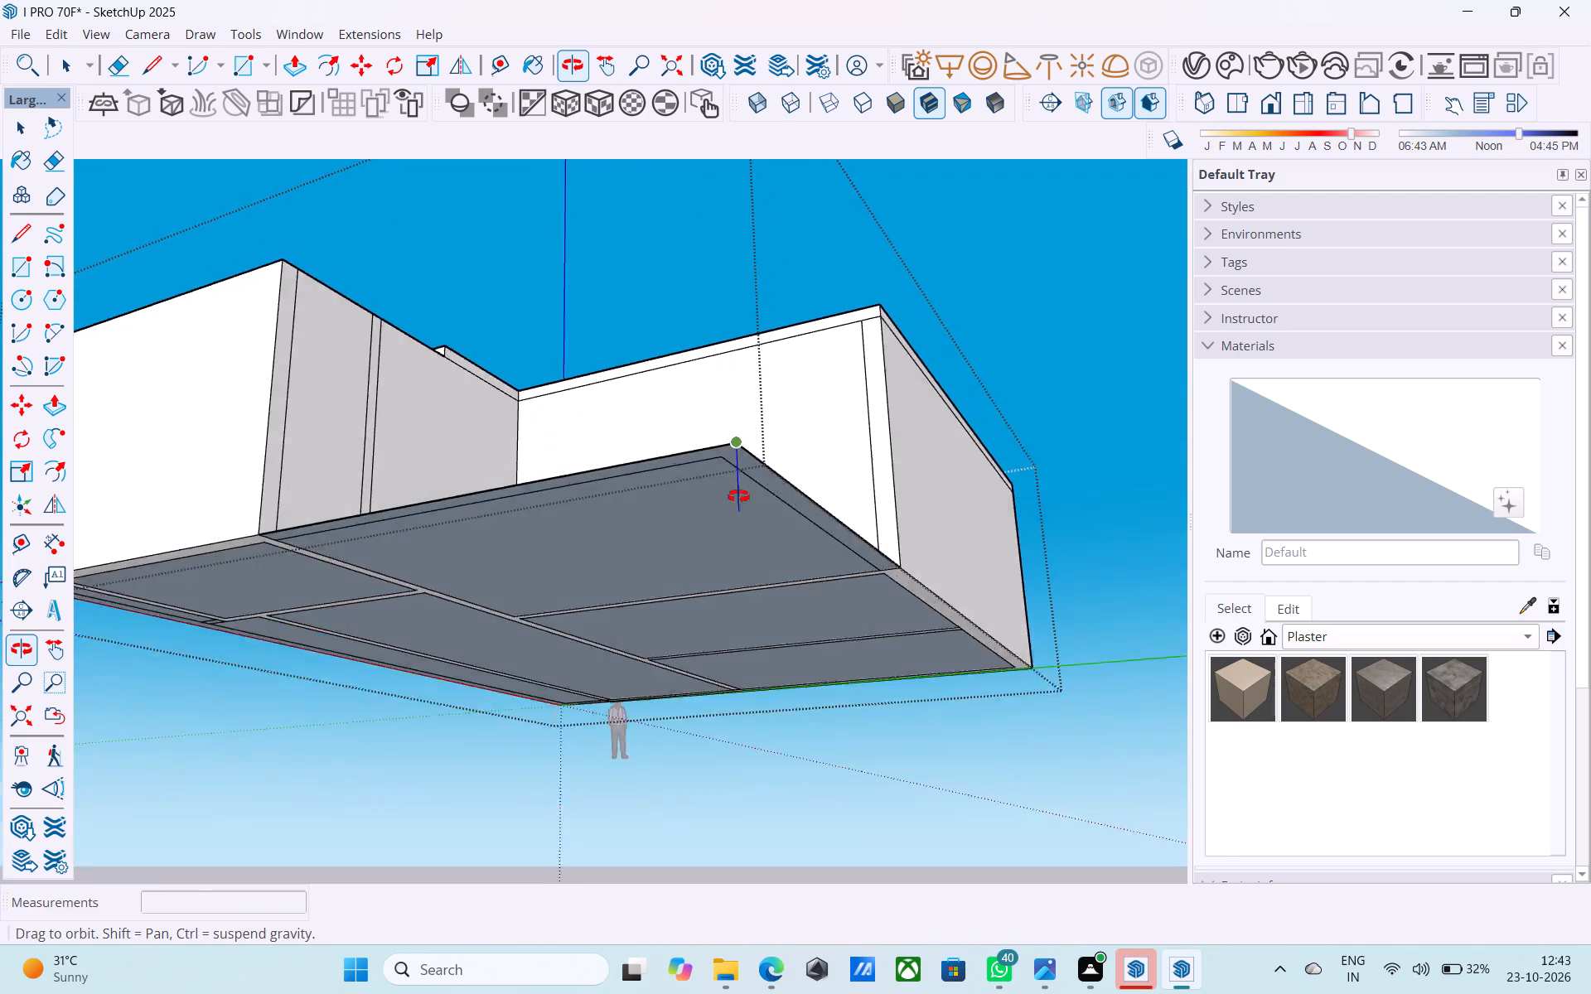
{"action": "middle_click_drag", "start_coordinate": [738, 496], "coordinate": [737, 509]}
{"action": "type", "text": "6\""}
{"action": "key", "text": "Return"}
{"action": "key", "text": "space"}
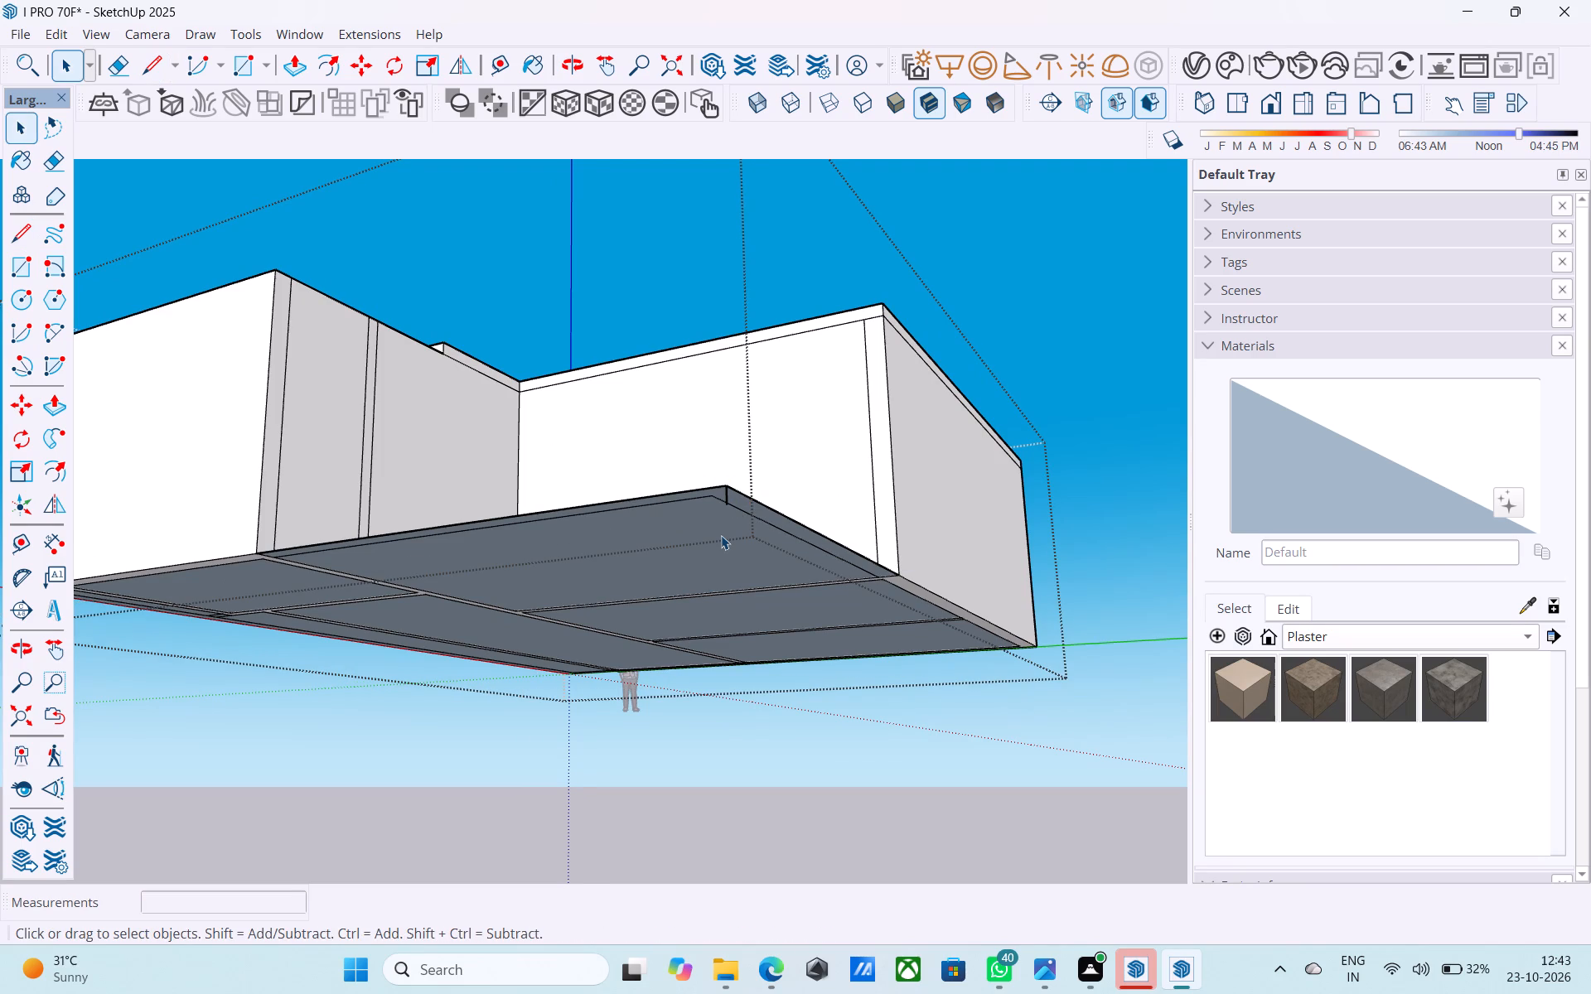
Draw a 6" vertical line down from the floor's corner at the origin.
{"action": "scroll", "coordinate": [721, 535], "scroll_direction": "down", "scroll_amount": 7}
{"action": "middle_click_drag", "start_coordinate": [640, 649], "coordinate": [648, 646]}
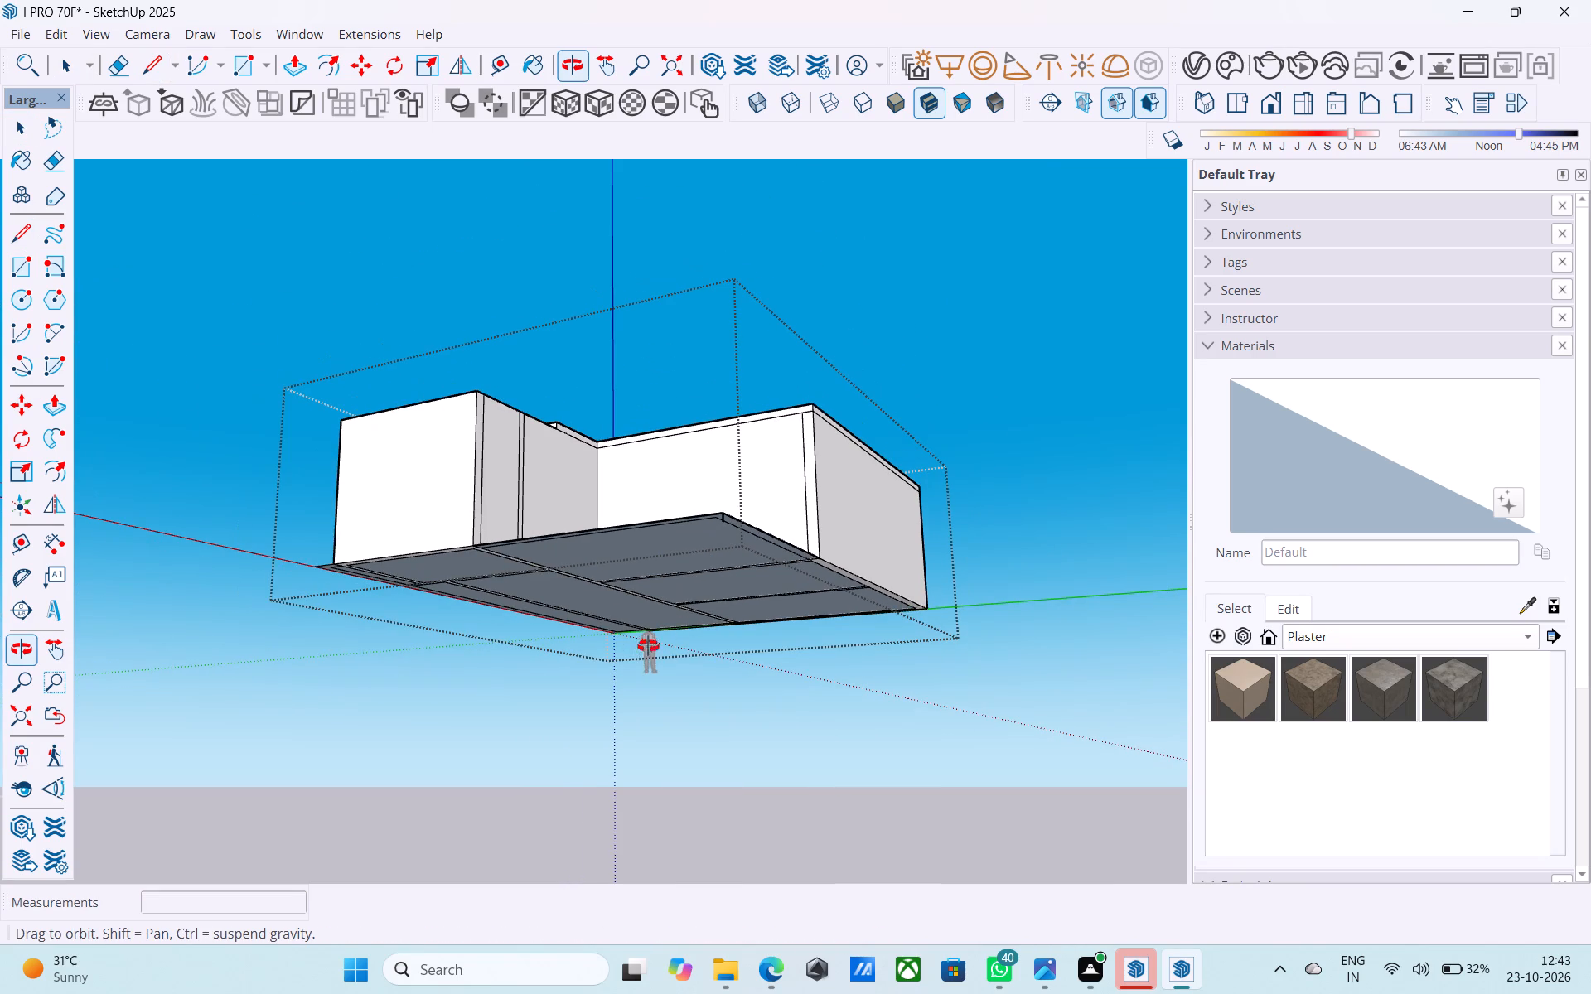
{"action": "middle_click_drag", "start_coordinate": [648, 646], "coordinate": [857, 601]}
{"action": "scroll", "coordinate": [637, 693], "scroll_direction": "up", "scroll_amount": 9}
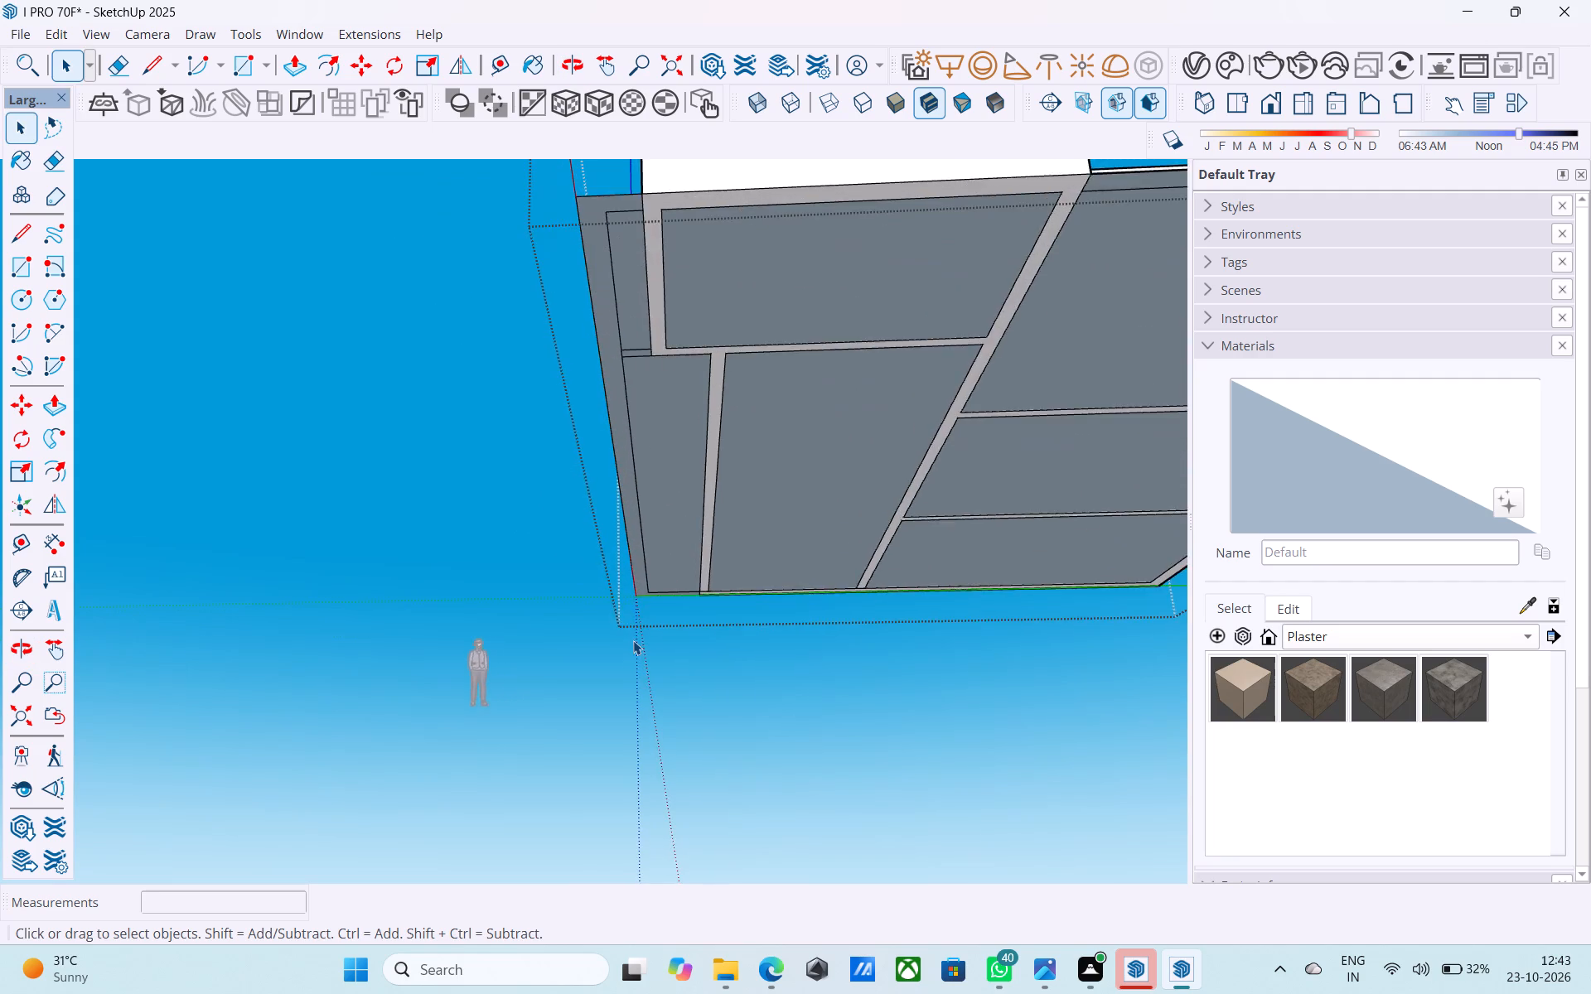
{"action": "scroll", "coordinate": [633, 640], "scroll_direction": "up", "scroll_amount": 3}
{"action": "key", "text": "l"}
{"action": "scroll", "coordinate": [626, 631], "scroll_direction": "up", "scroll_amount": 1}
{"action": "middle_click_drag", "start_coordinate": [626, 631], "coordinate": [735, 627]}
{"action": "scroll", "coordinate": [544, 524], "scroll_direction": "down", "scroll_amount": 8}
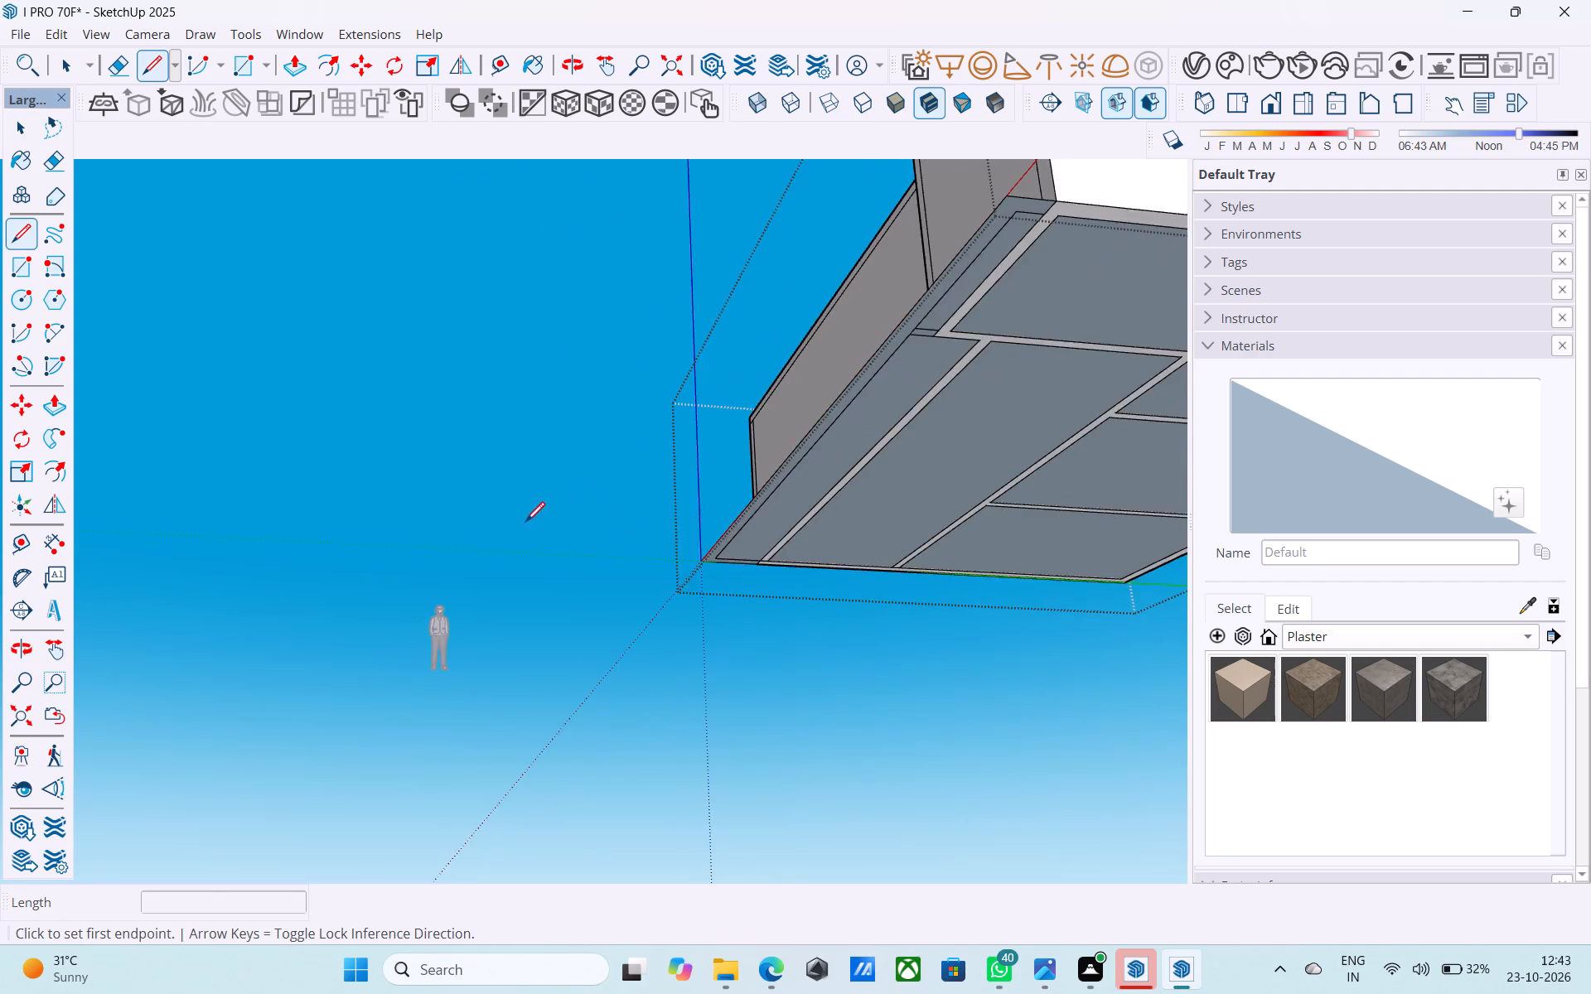
{"action": "scroll", "coordinate": [525, 524], "scroll_direction": "down", "scroll_amount": 3}
{"action": "middle_click_drag", "start_coordinate": [562, 554], "coordinate": [774, 608]}
{"action": "scroll", "coordinate": [738, 607], "scroll_direction": "down", "scroll_amount": 1}
{"action": "scroll", "coordinate": [711, 567], "scroll_direction": "up", "scroll_amount": 16}
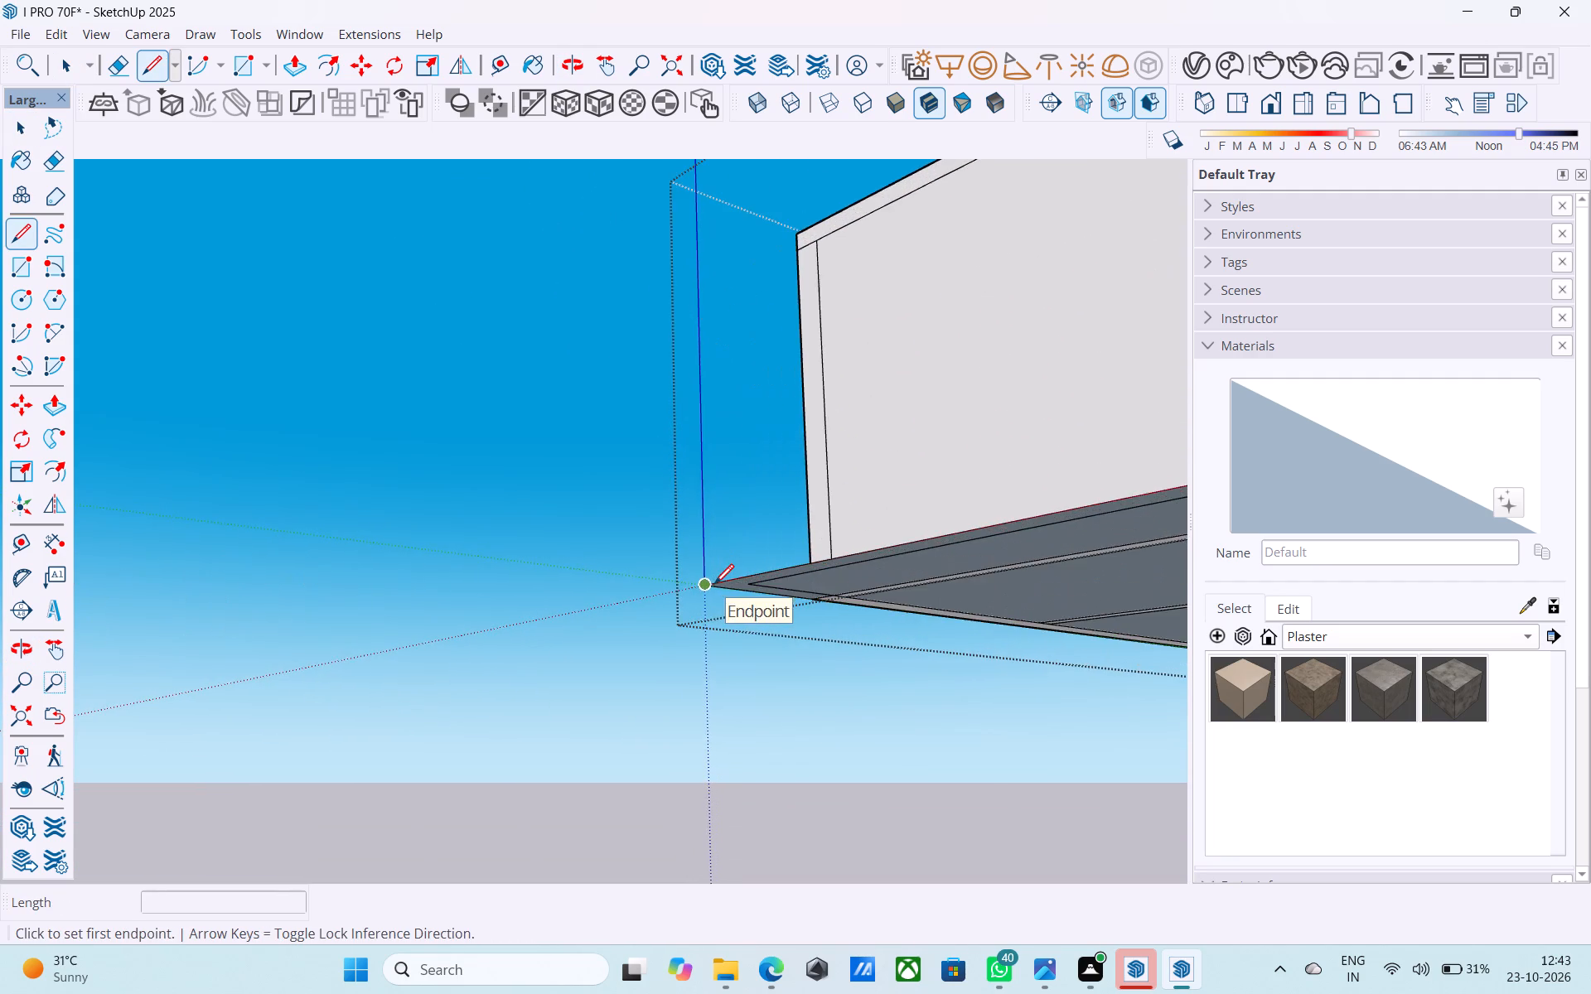
{"action": "middle_click_drag", "start_coordinate": [718, 587], "coordinate": [1040, 697]}
{"action": "scroll", "coordinate": [717, 668], "scroll_direction": "up", "scroll_amount": 5}
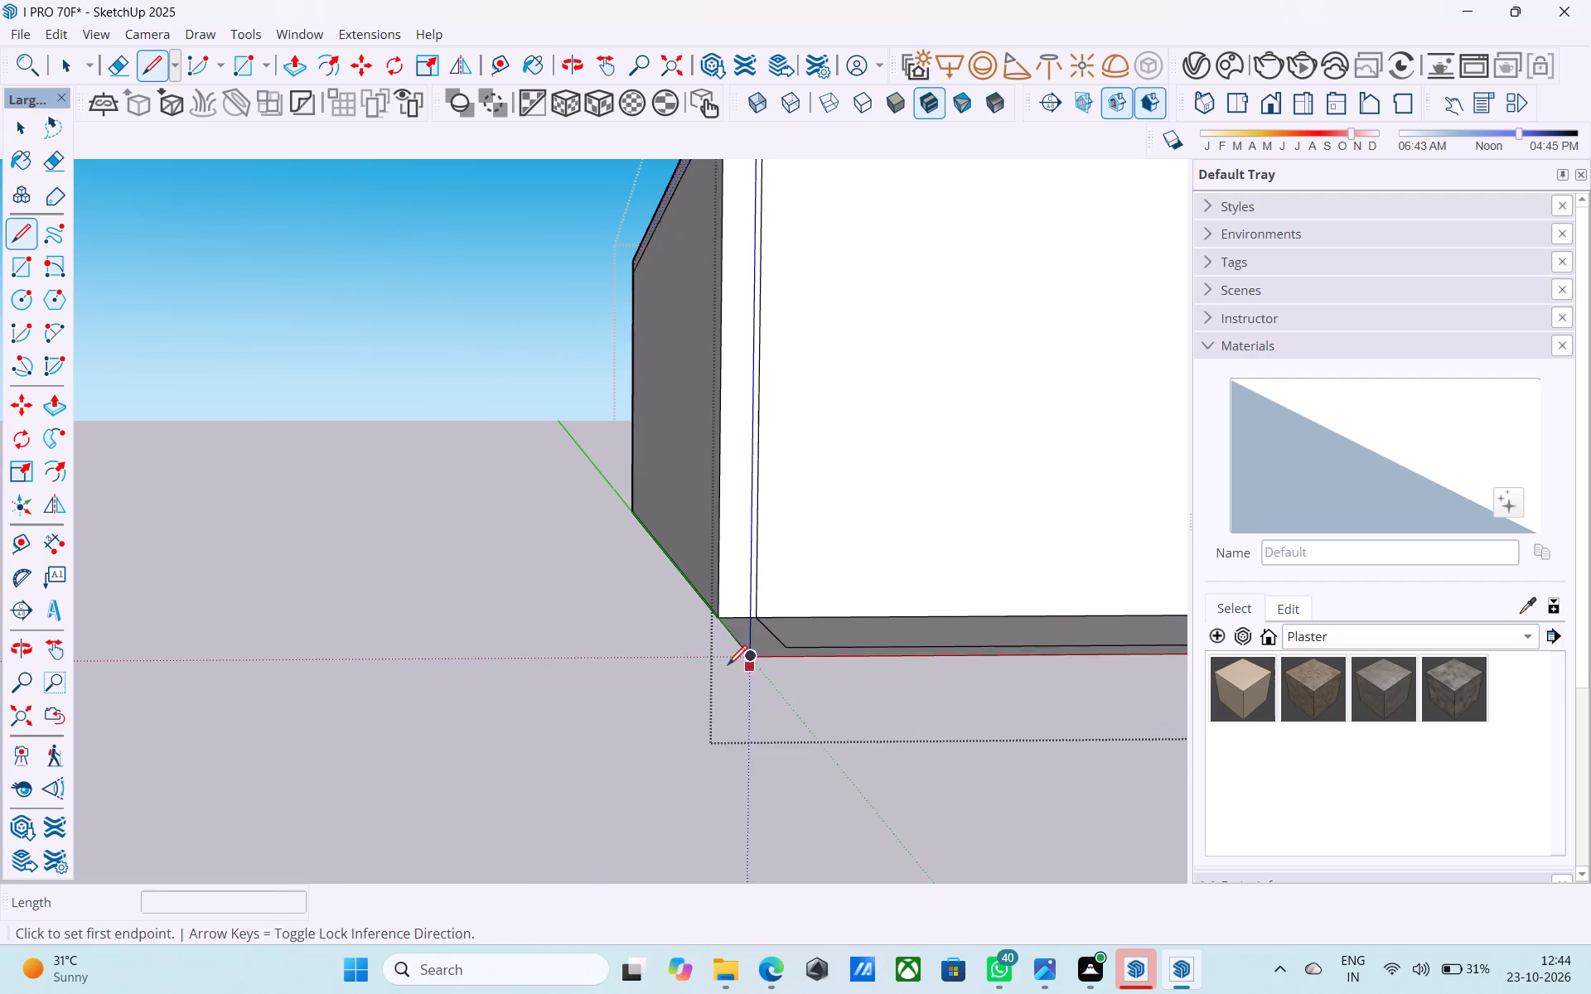
{"action": "scroll", "coordinate": [728, 667], "scroll_direction": "up", "scroll_amount": 2}
{"action": "left_click", "coordinate": [761, 658]}
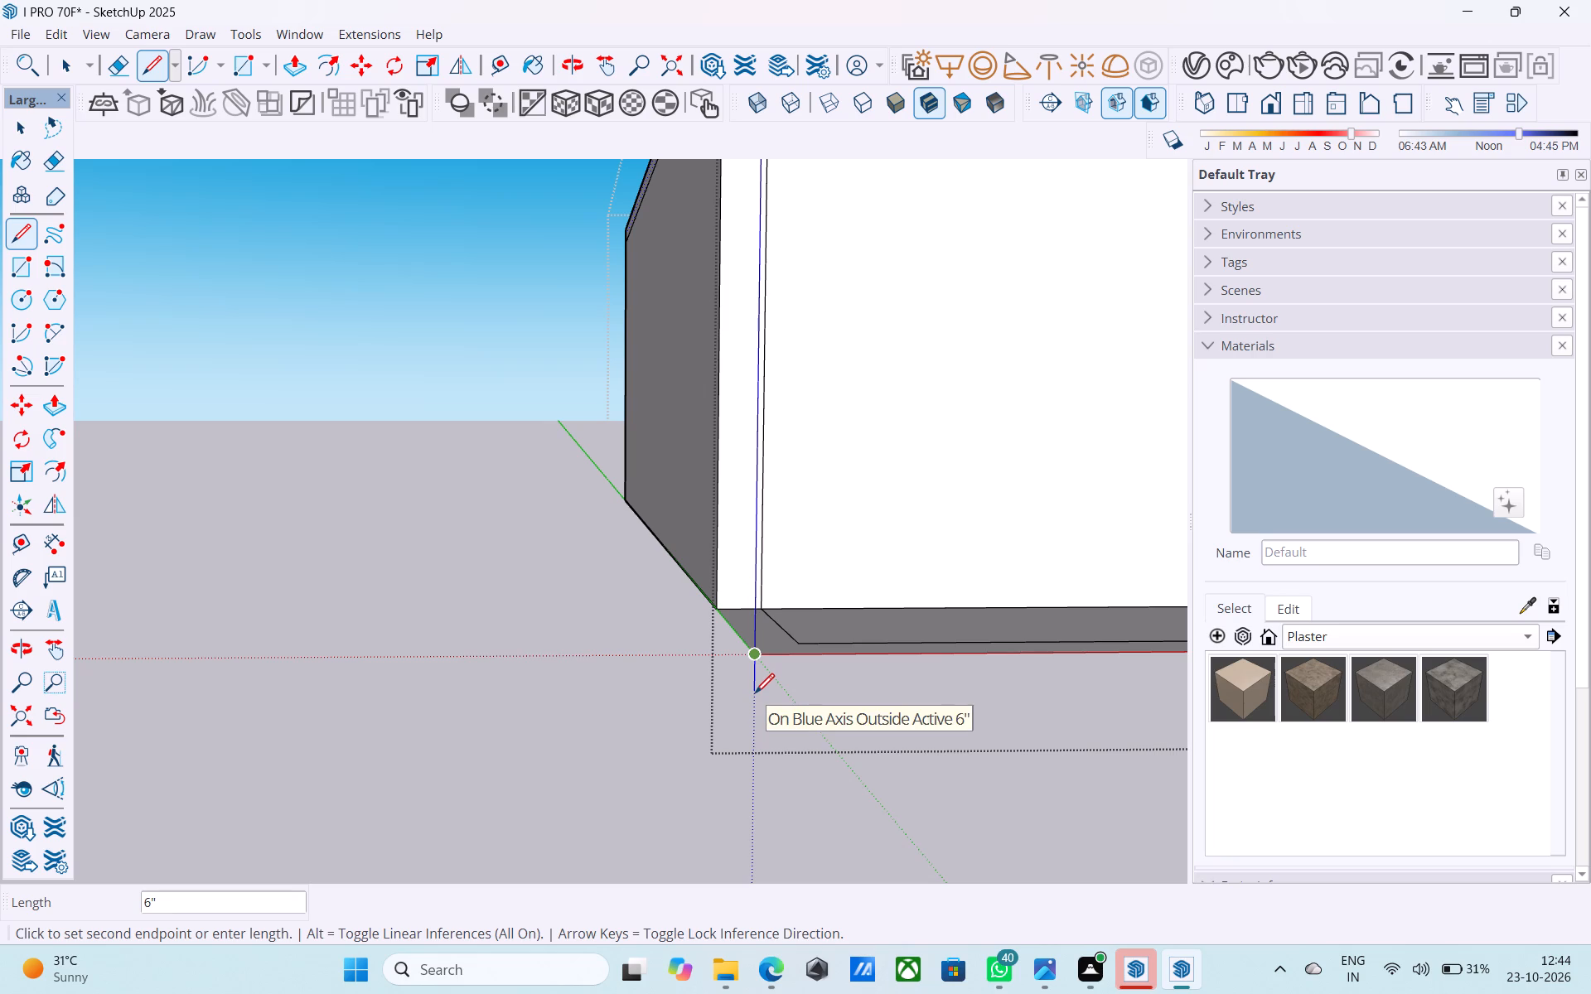
{"action": "type", "text": "6\""}
{"action": "key", "text": "Return"}
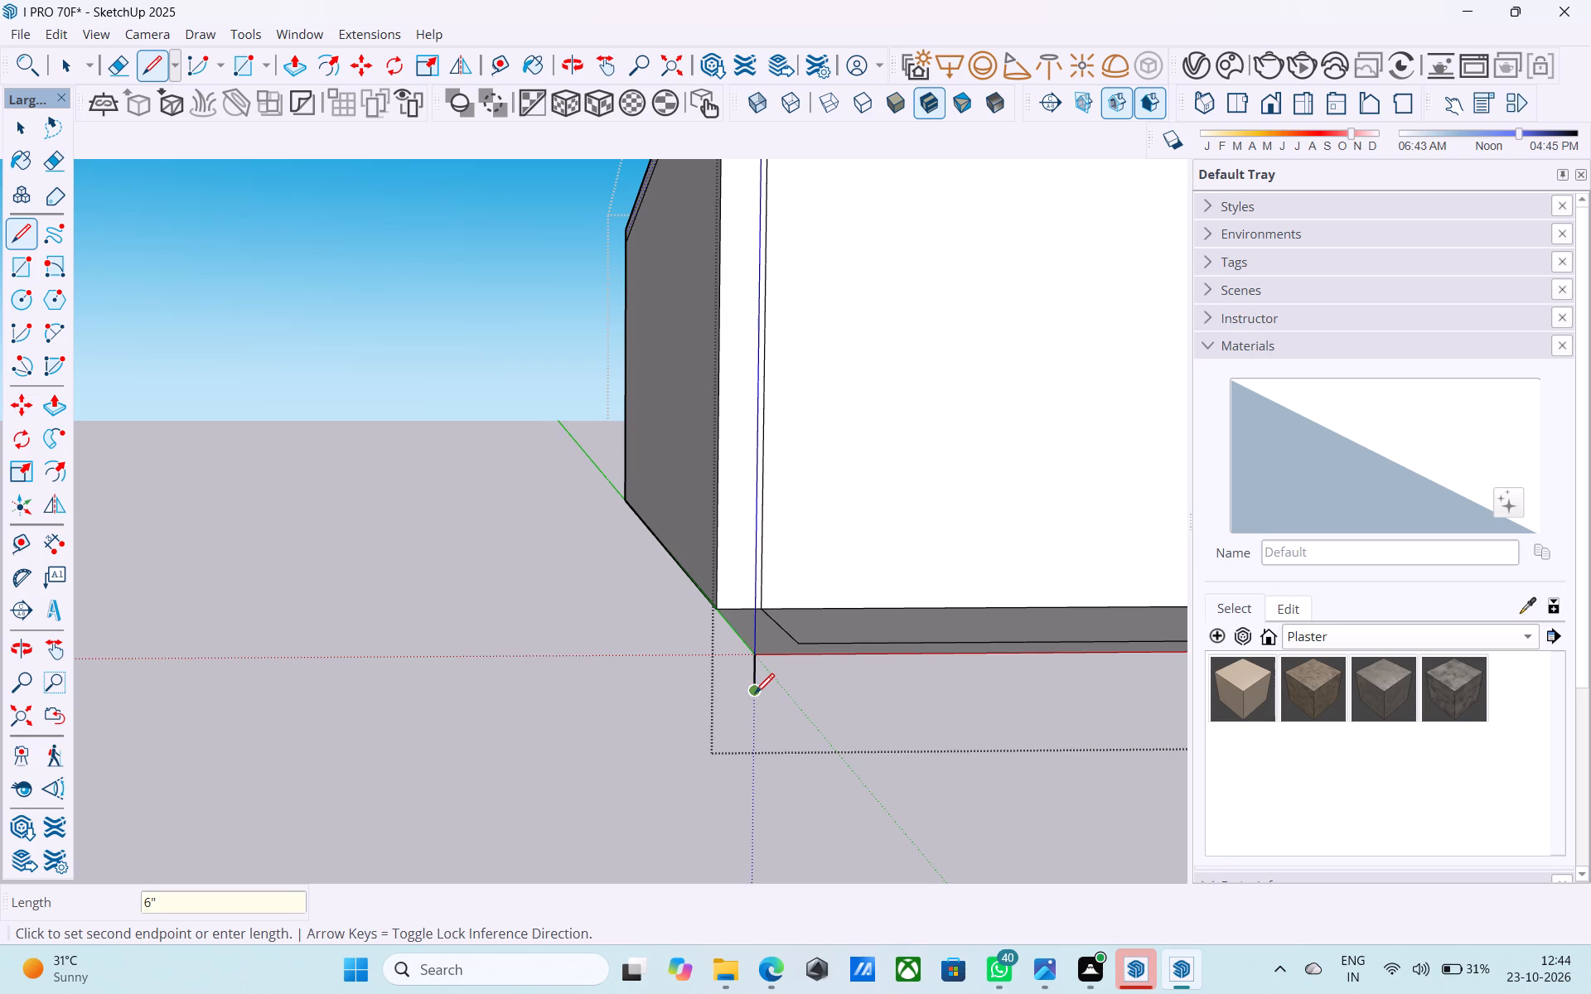
Draw a rectangle beneath the floor between the lower ends of the two 6" lines at its opposite corners.
{"action": "key", "text": "r"}
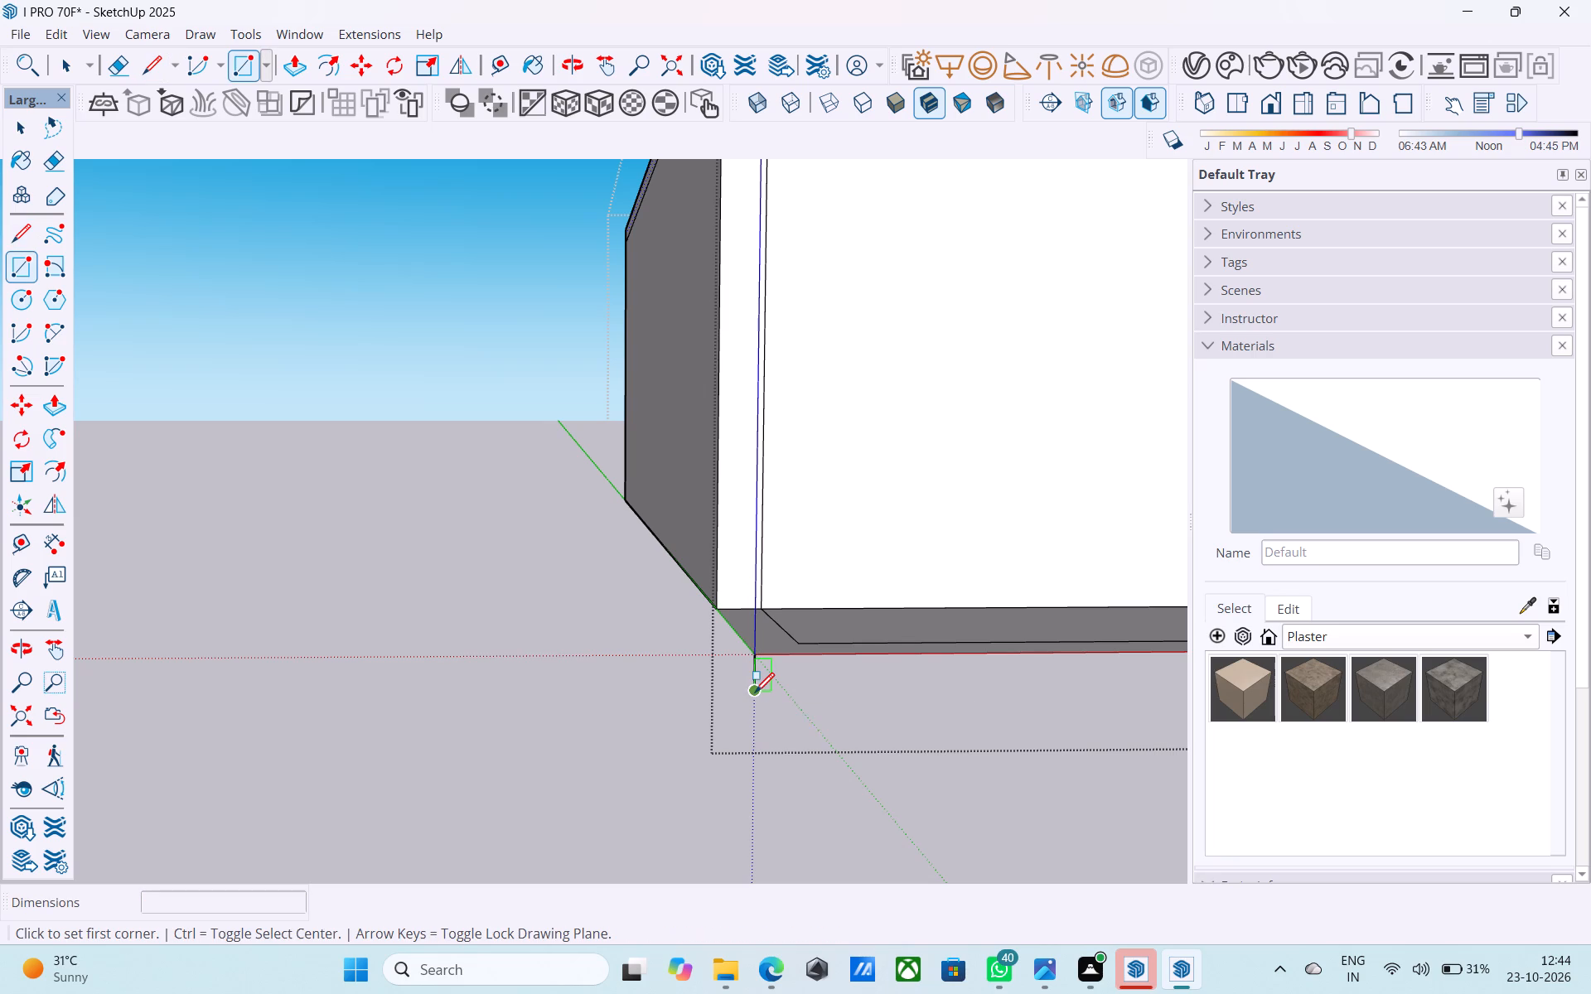
{"action": "left_click", "coordinate": [760, 696]}
{"action": "scroll", "coordinate": [442, 672], "scroll_direction": "down", "scroll_amount": 5}
{"action": "middle_click_drag", "start_coordinate": [539, 625], "coordinate": [518, 611]}
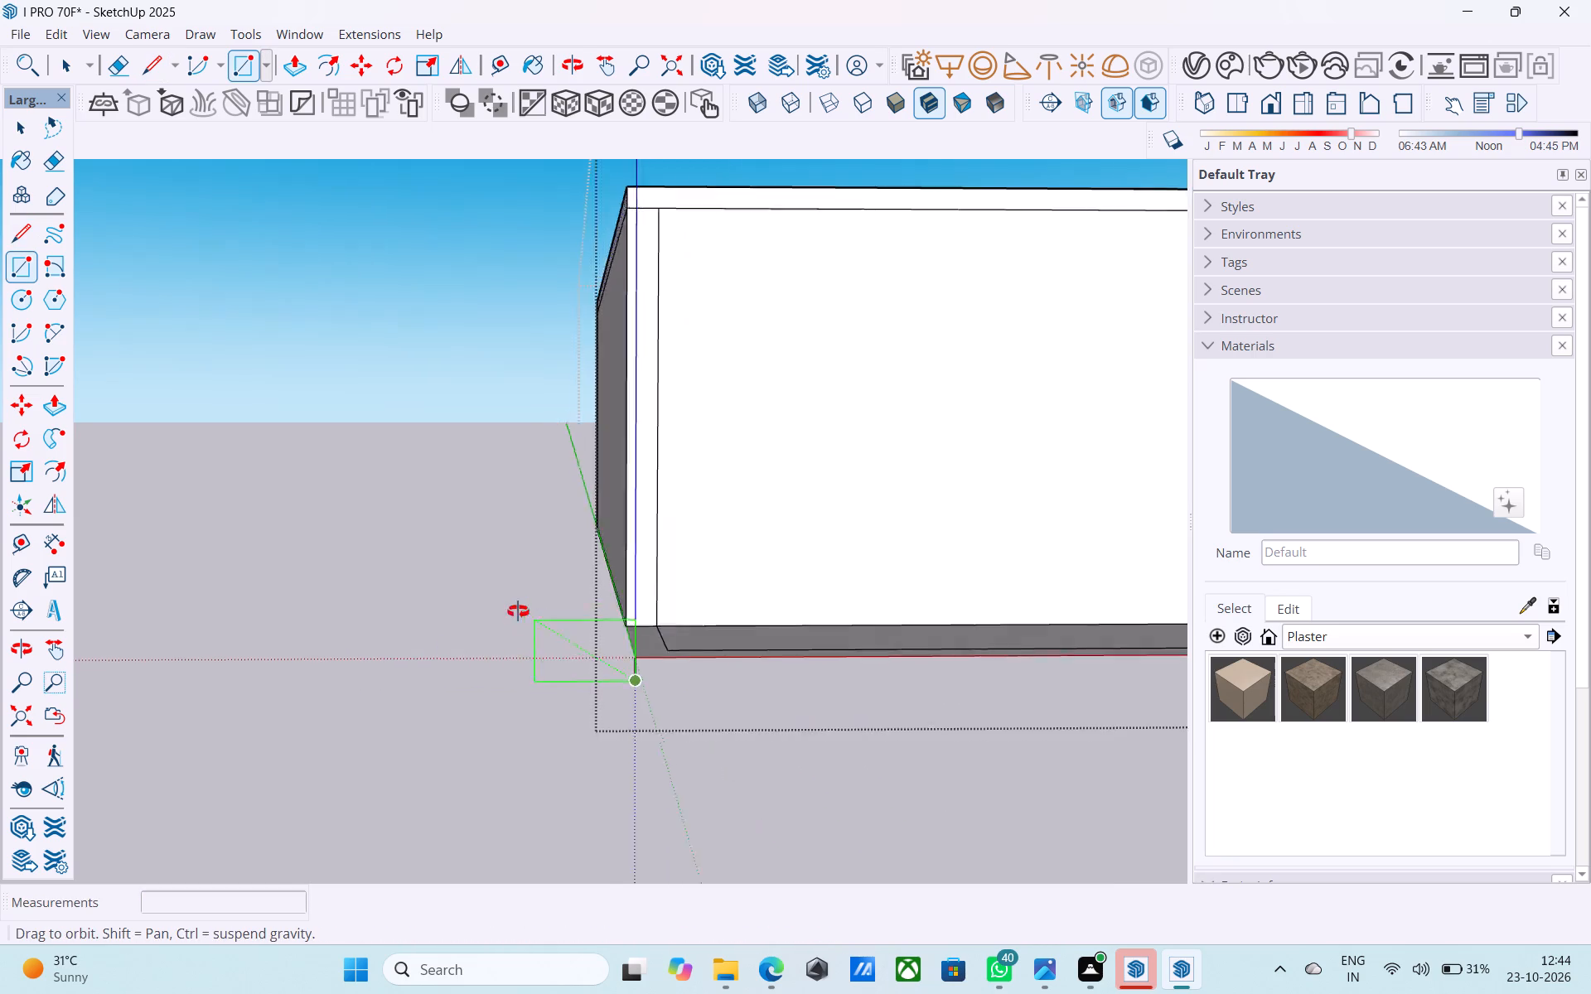
{"action": "middle_click_drag", "start_coordinate": [518, 611], "coordinate": [202, 439]}
{"action": "scroll", "coordinate": [520, 453], "scroll_direction": "down", "scroll_amount": 13}
{"action": "middle_click_drag", "start_coordinate": [797, 430], "coordinate": [430, 494]}
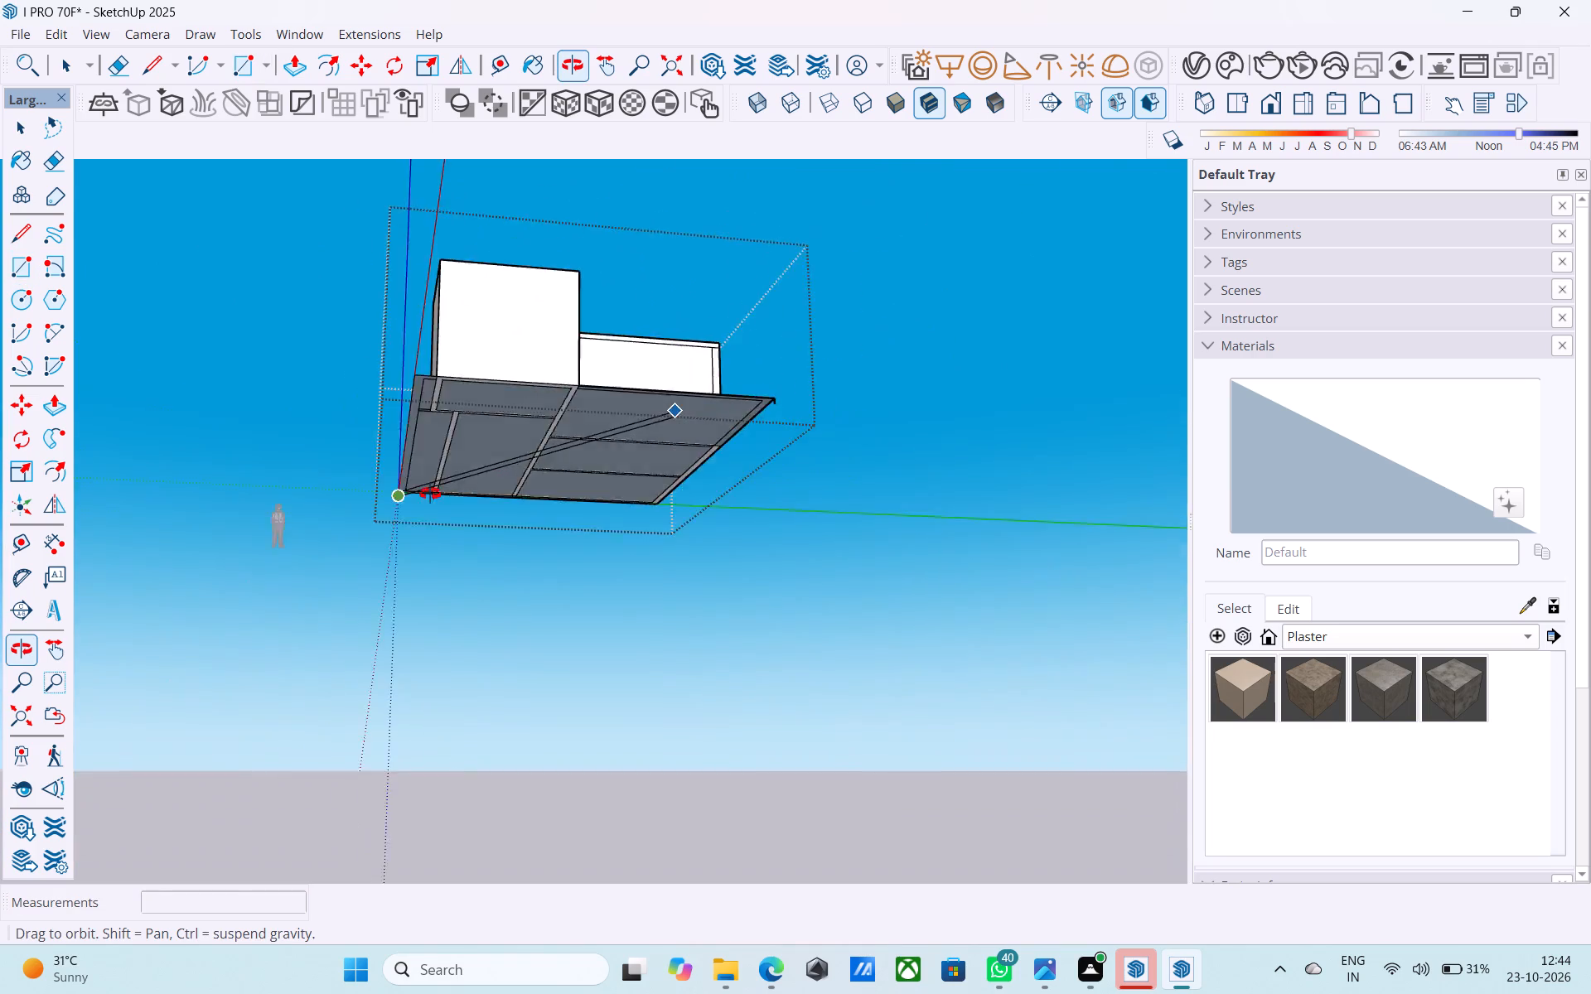
{"action": "middle_click_drag", "start_coordinate": [430, 494], "coordinate": [311, 592]}
{"action": "scroll", "coordinate": [556, 564], "scroll_direction": "up", "scroll_amount": 5}
{"action": "middle_click_drag", "start_coordinate": [684, 421], "coordinate": [658, 514]}
{"action": "scroll", "coordinate": [658, 514], "scroll_direction": "up", "scroll_amount": 8}
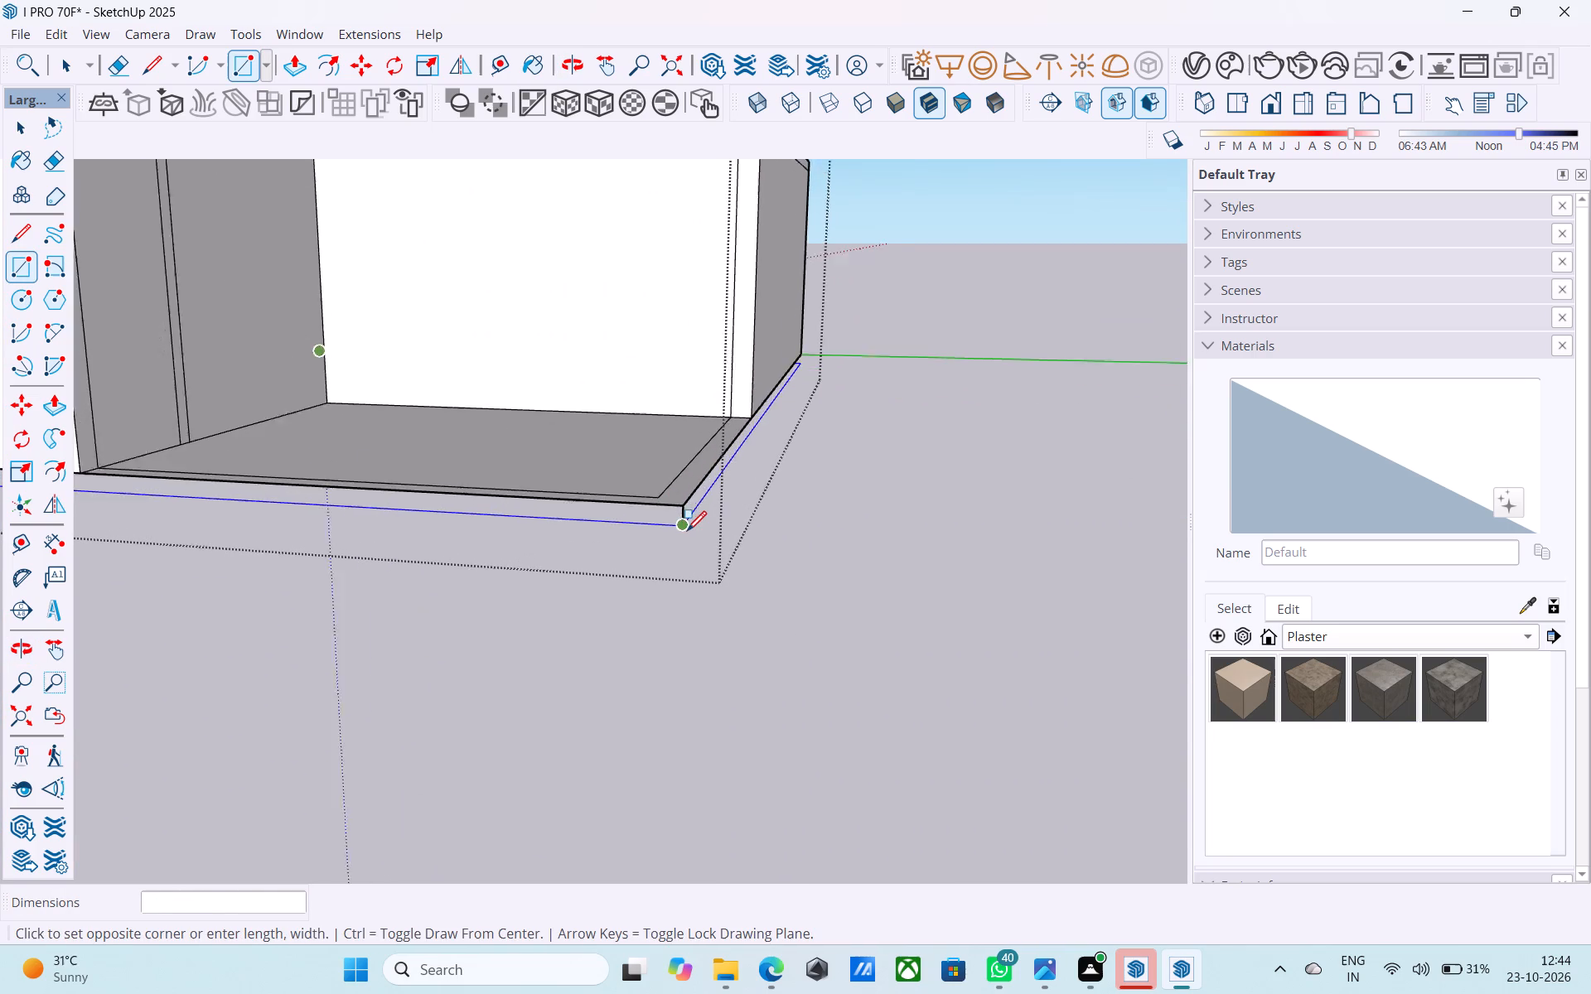
{"action": "left_click", "coordinate": [683, 531]}
Reverse the new rectangular face beneath the floor.
{"action": "scroll", "coordinate": [884, 472], "scroll_direction": "down", "scroll_amount": 2}
{"action": "scroll", "coordinate": [889, 472], "scroll_direction": "up", "scroll_amount": 1}
{"action": "scroll", "coordinate": [890, 472], "scroll_direction": "down", "scroll_amount": 4}
{"action": "middle_click_drag", "start_coordinate": [825, 505], "coordinate": [1052, 466]}
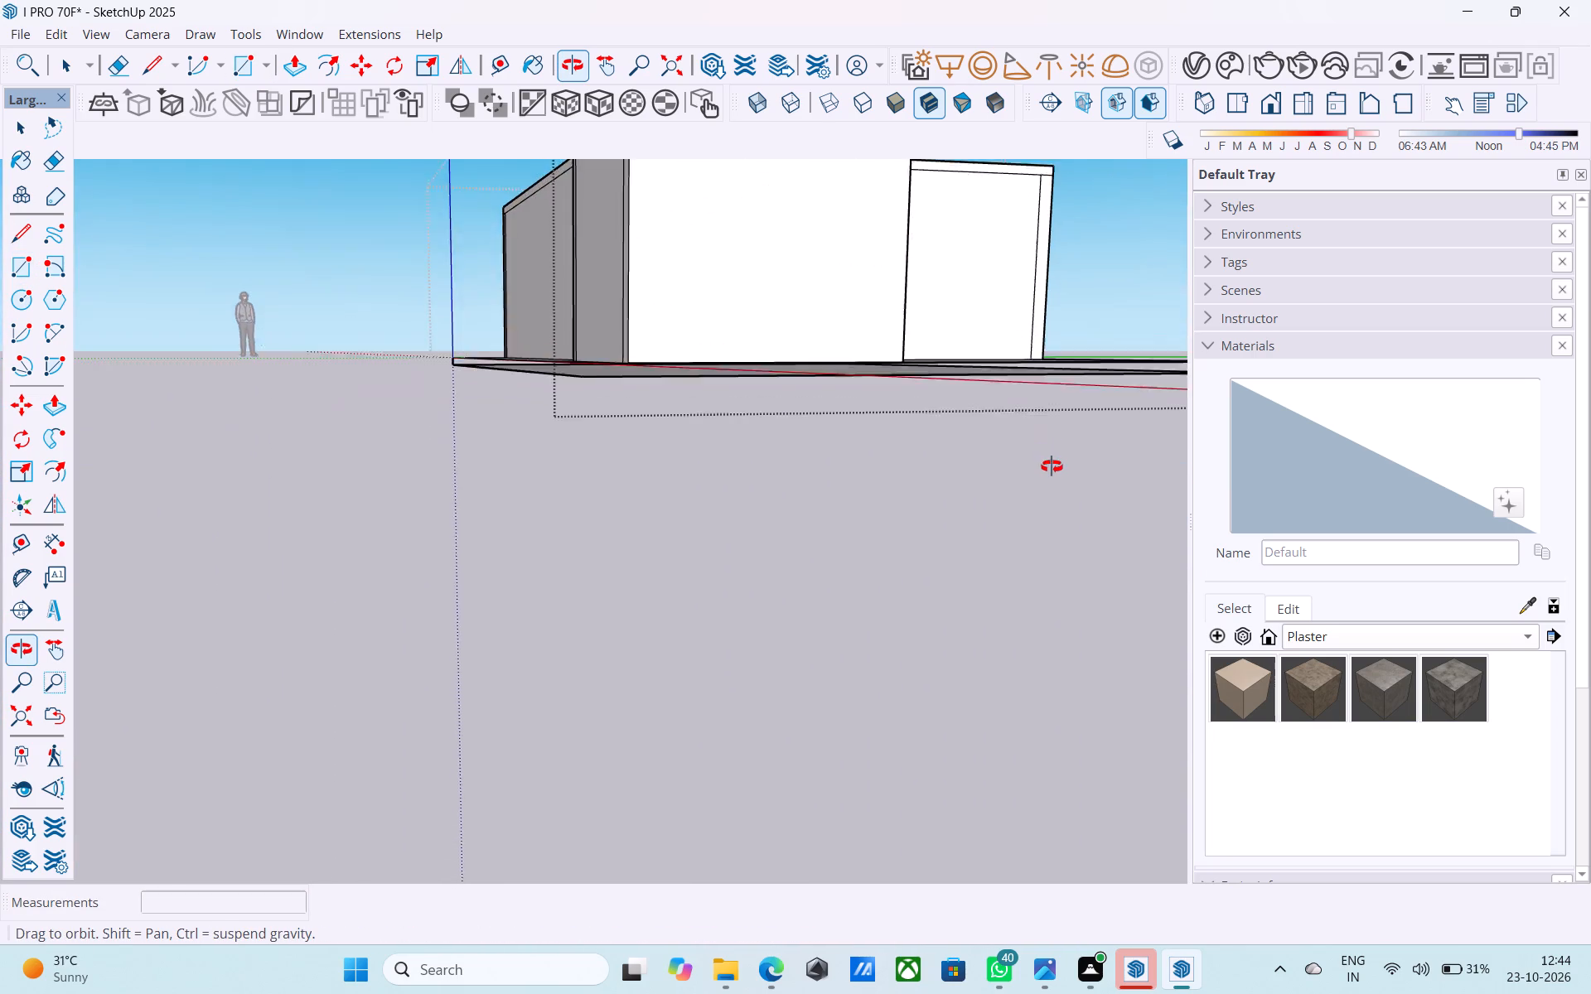
{"action": "middle_click_drag", "start_coordinate": [1052, 466], "coordinate": [1043, 514]}
{"action": "scroll", "coordinate": [595, 561], "scroll_direction": "up", "scroll_amount": 1}
{"action": "middle_click_drag", "start_coordinate": [590, 556], "coordinate": [563, 535]}
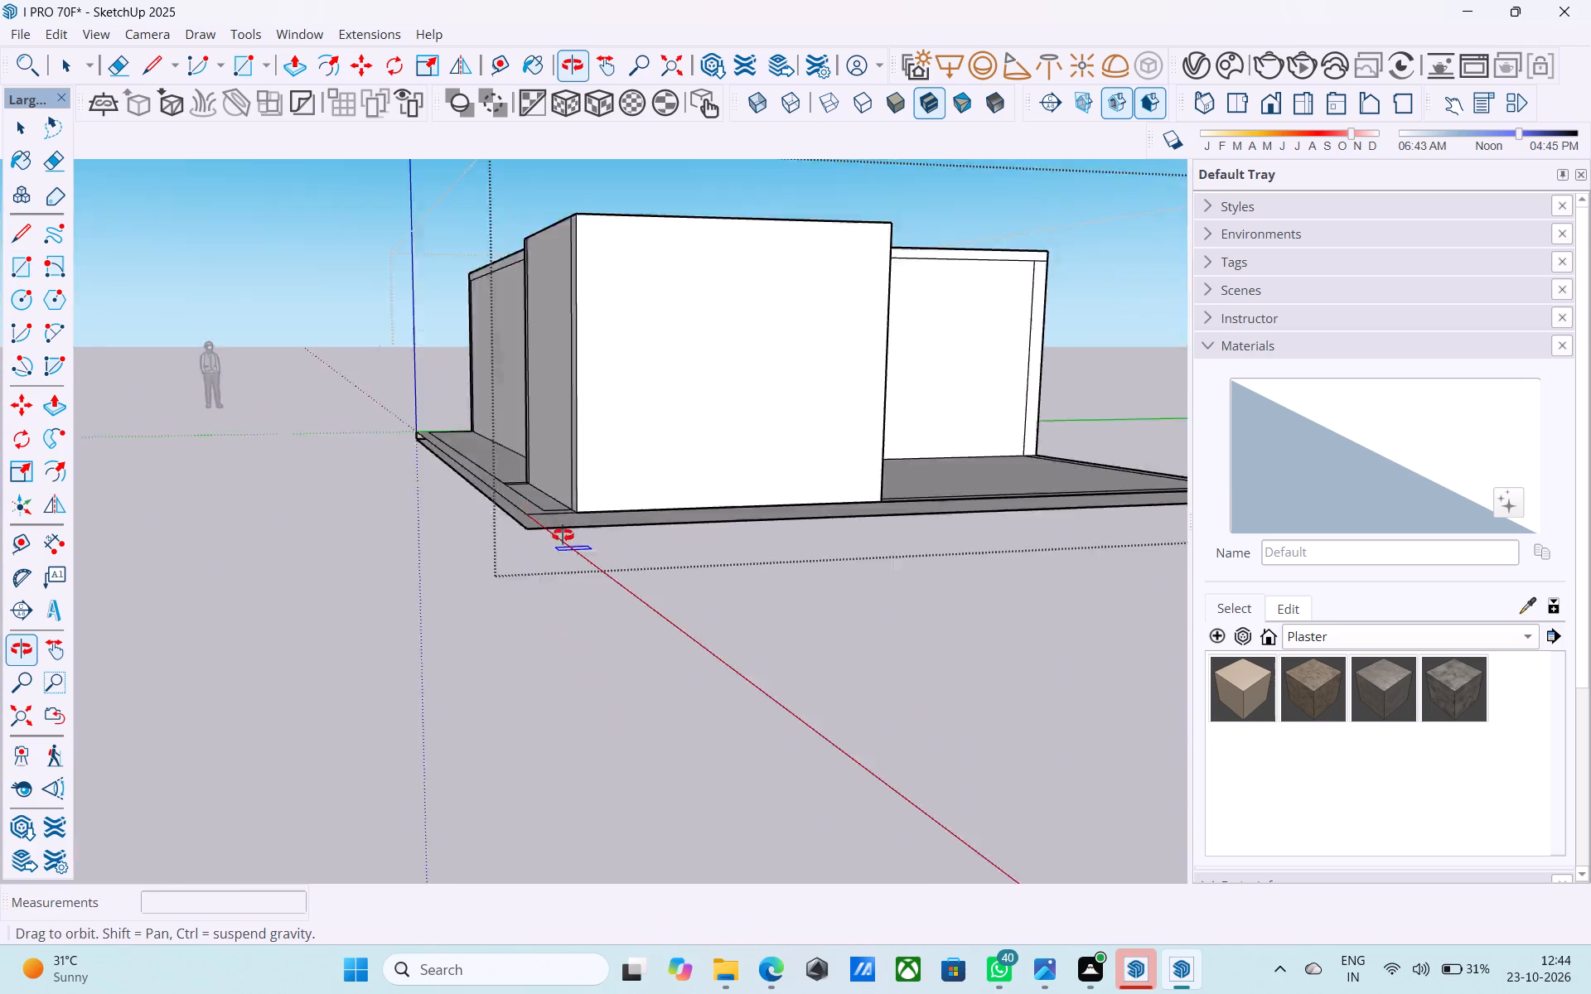
{"action": "middle_click_drag", "start_coordinate": [563, 535], "coordinate": [590, 409]}
{"action": "key", "text": "space"}
{"action": "left_click", "coordinate": [591, 410]}
{"action": "right_click", "coordinate": [591, 410]}
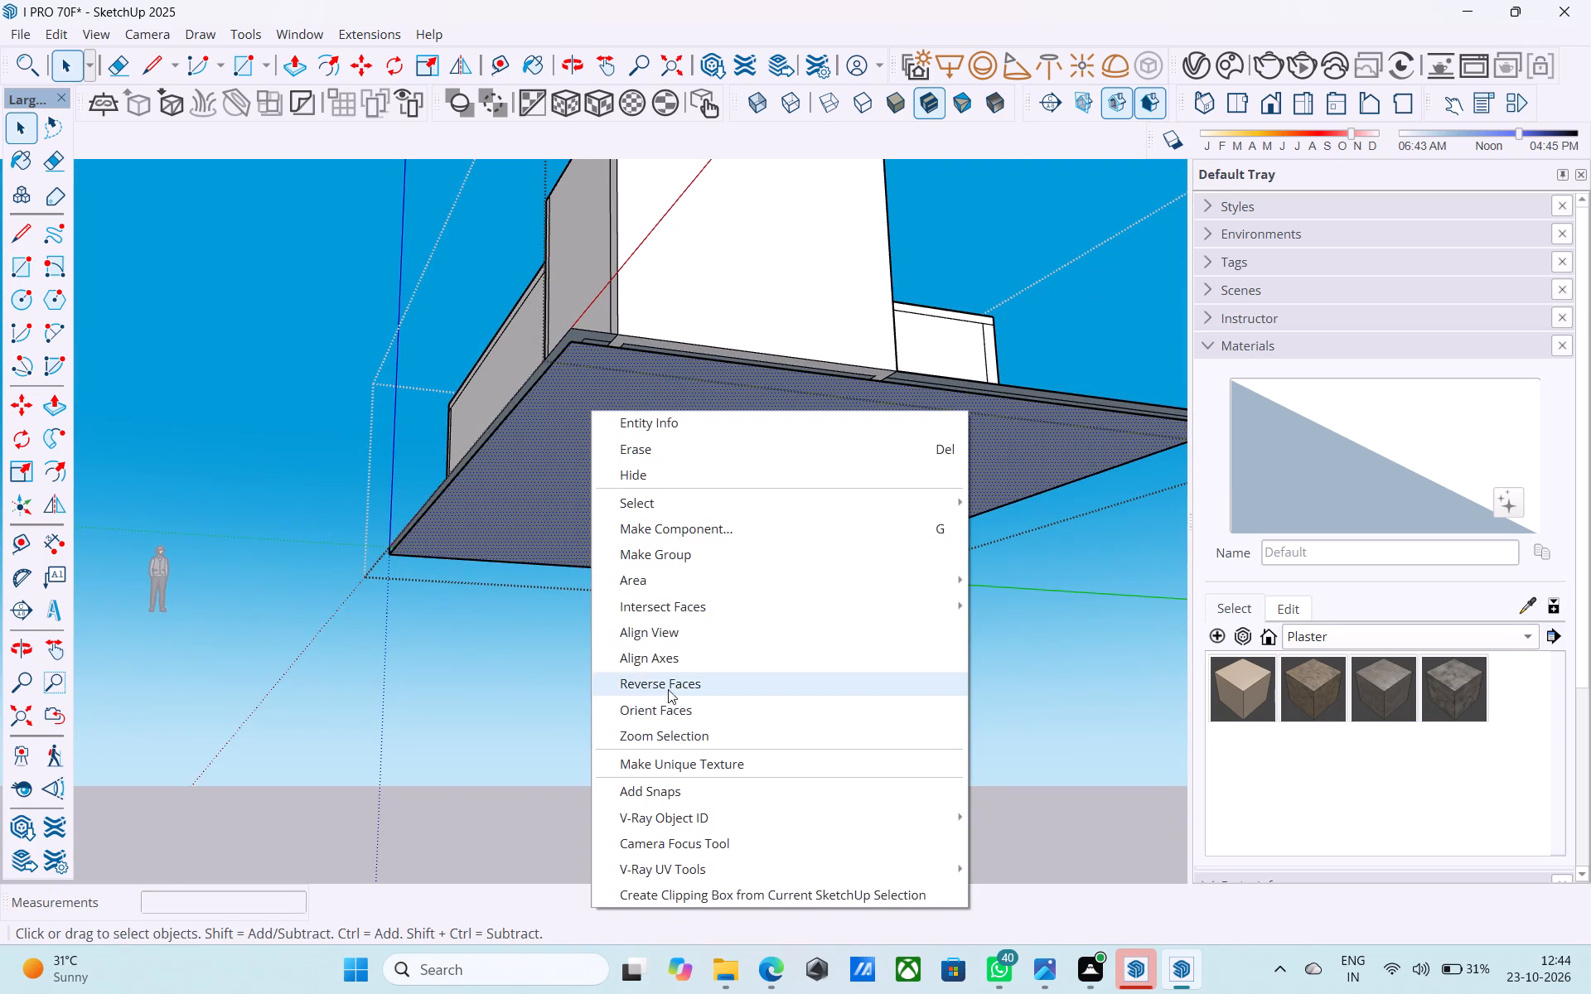
{"action": "left_click", "coordinate": [673, 682]}
Draw a 6" vertical edge joining the base rectangle to the floor at the red-axis corner to close the adjacent sides.
{"action": "middle_click_drag", "start_coordinate": [541, 302], "coordinate": [525, 379]}
{"action": "key", "text": "l"}
{"action": "scroll", "coordinate": [544, 523], "scroll_direction": "up", "scroll_amount": 4}
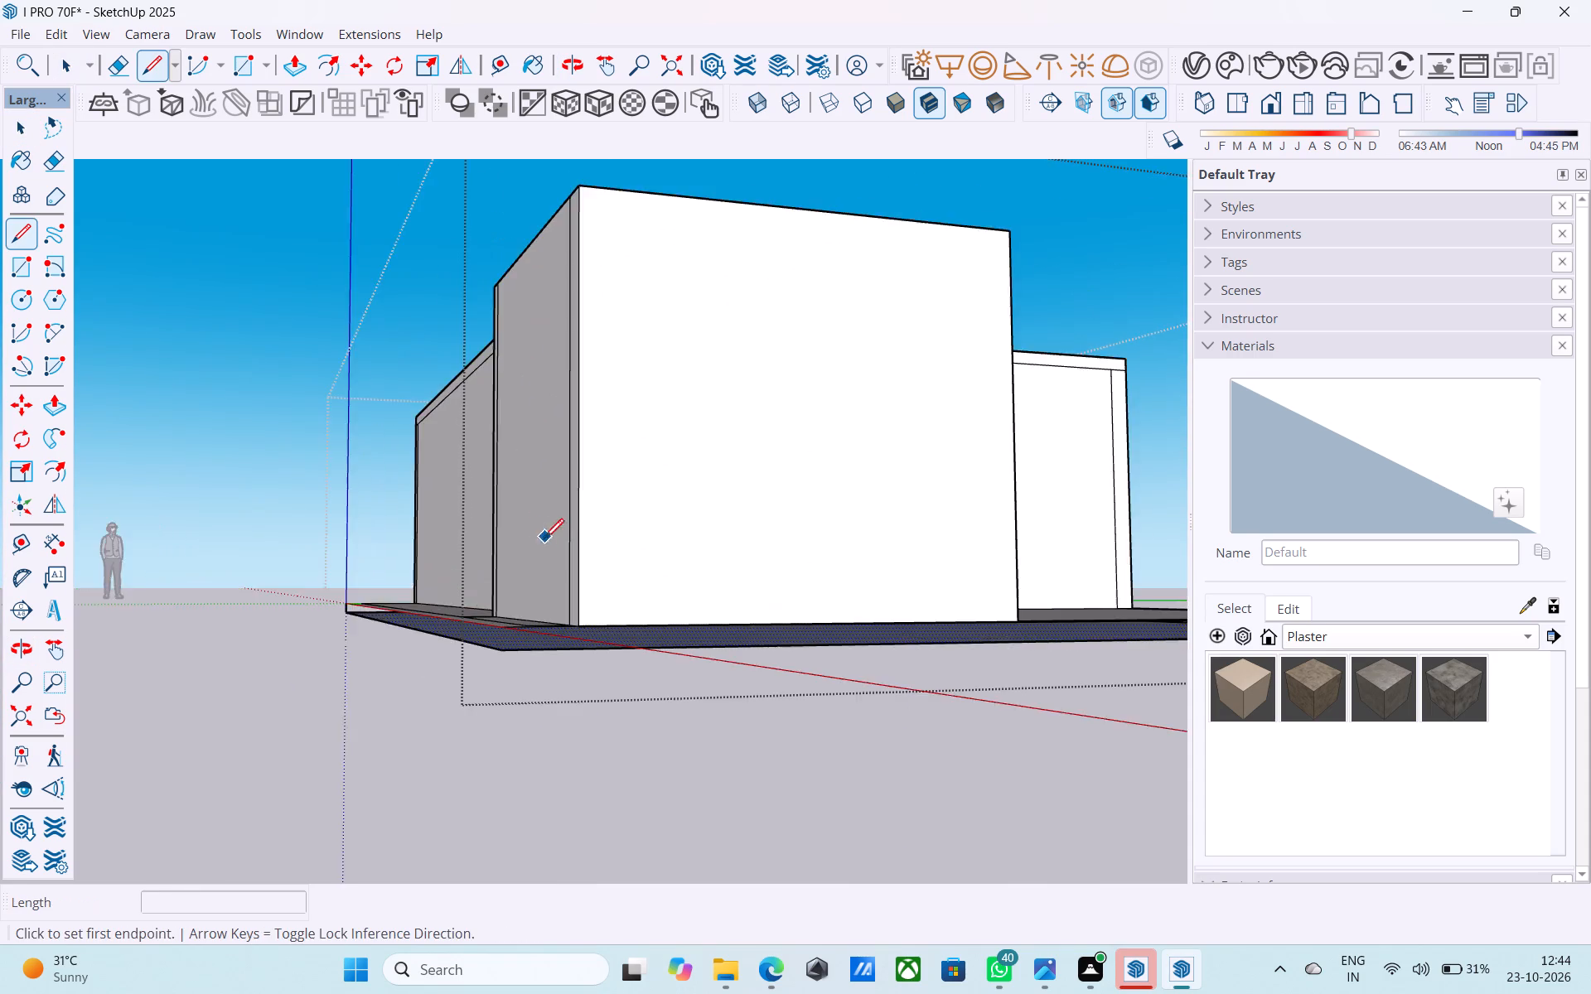
{"action": "middle_click_drag", "start_coordinate": [544, 540], "coordinate": [441, 729]}
{"action": "scroll", "coordinate": [521, 646], "scroll_direction": "up", "scroll_amount": 4}
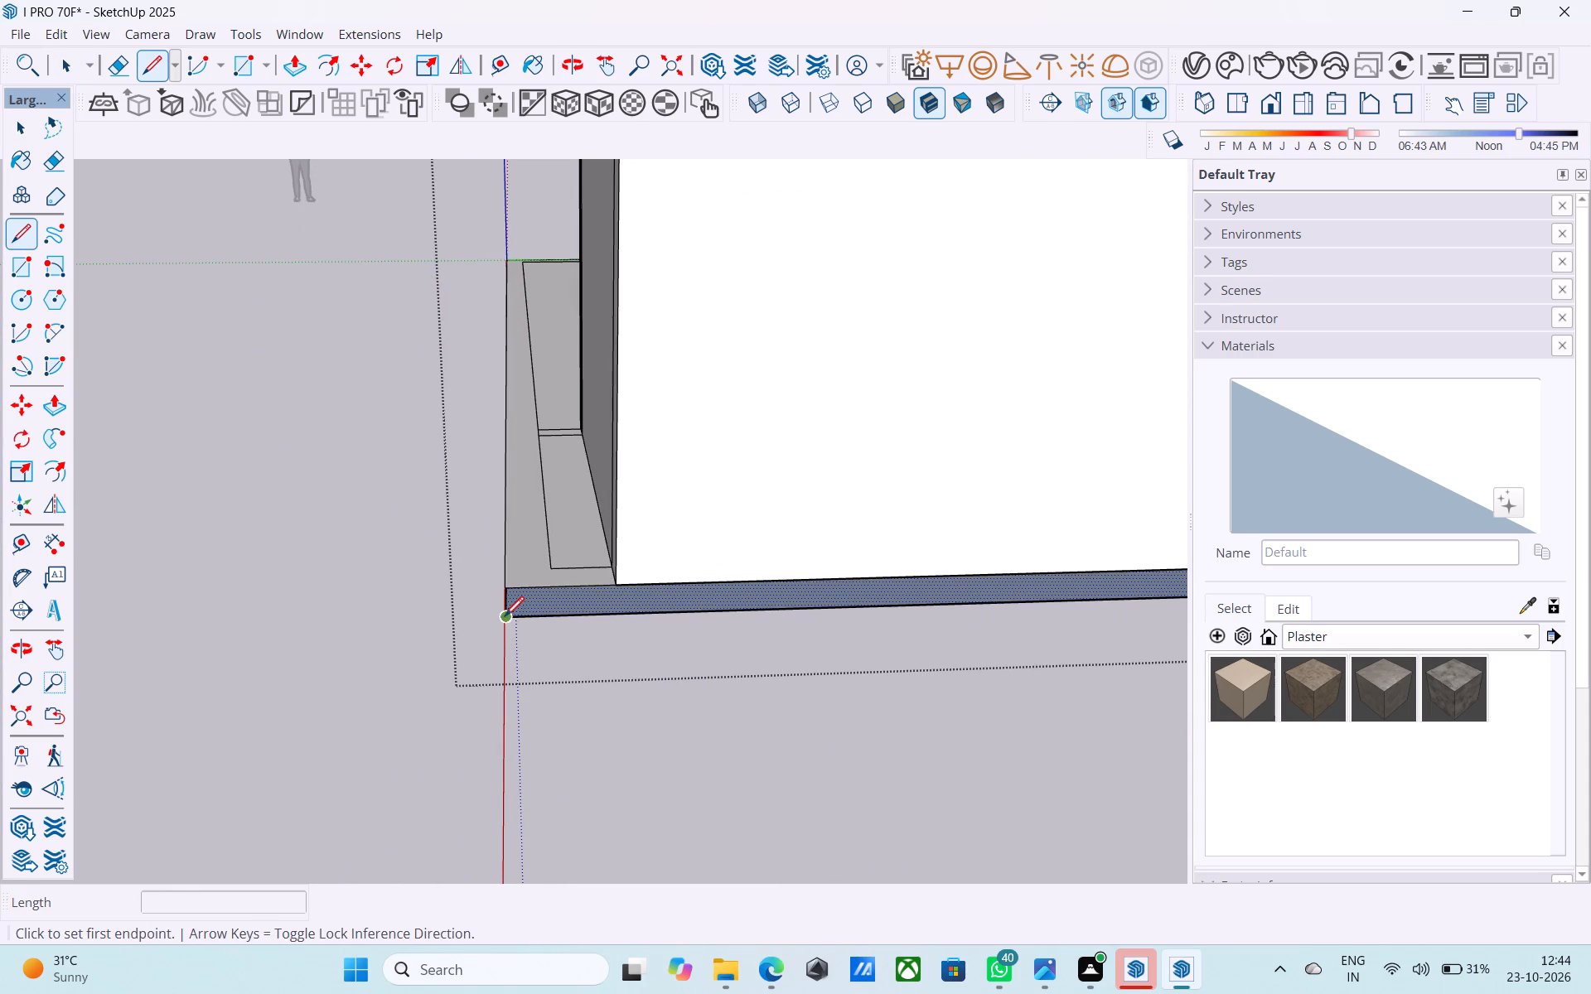
{"action": "middle_click_drag", "start_coordinate": [505, 618], "coordinate": [694, 577]}
{"action": "left_click", "coordinate": [515, 627]}
{"action": "left_click", "coordinate": [525, 601]}
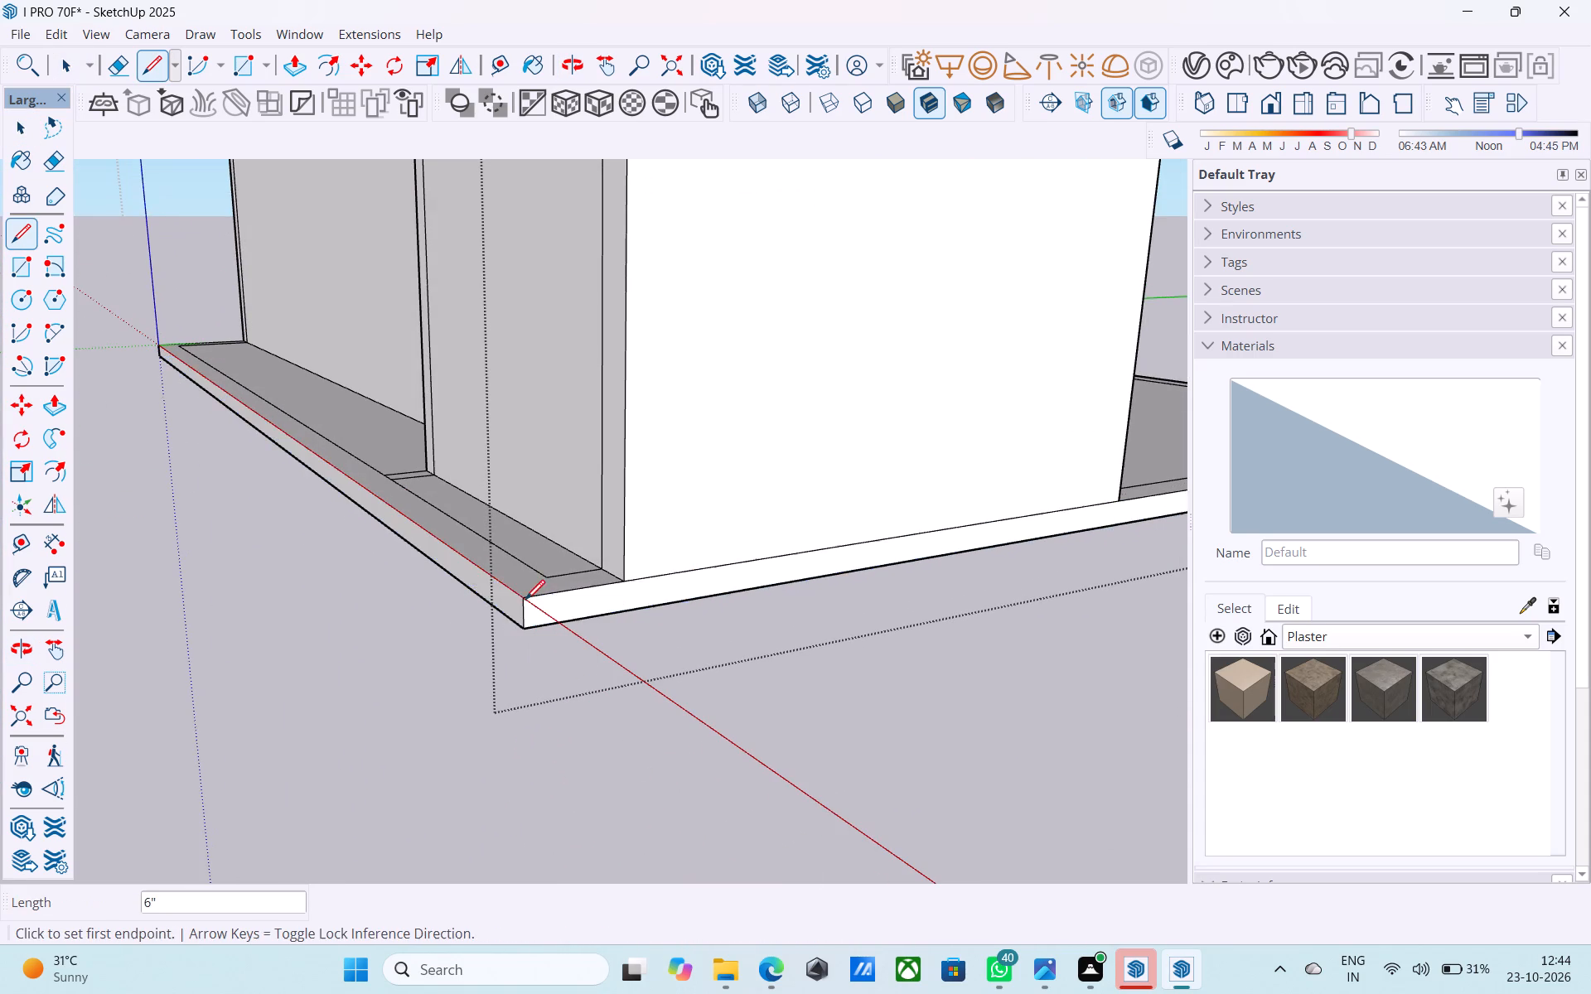
Draw a vertical edge joining the base rectangle to the floor at the green-axis corner to close the adjacent sides.
{"action": "scroll", "coordinate": [353, 608], "scroll_direction": "down", "scroll_amount": 12}
{"action": "middle_click_drag", "start_coordinate": [763, 493], "coordinate": [282, 553]}
{"action": "middle_click_drag", "start_coordinate": [737, 433], "coordinate": [395, 447]}
{"action": "scroll", "coordinate": [492, 409], "scroll_direction": "up", "scroll_amount": 5}
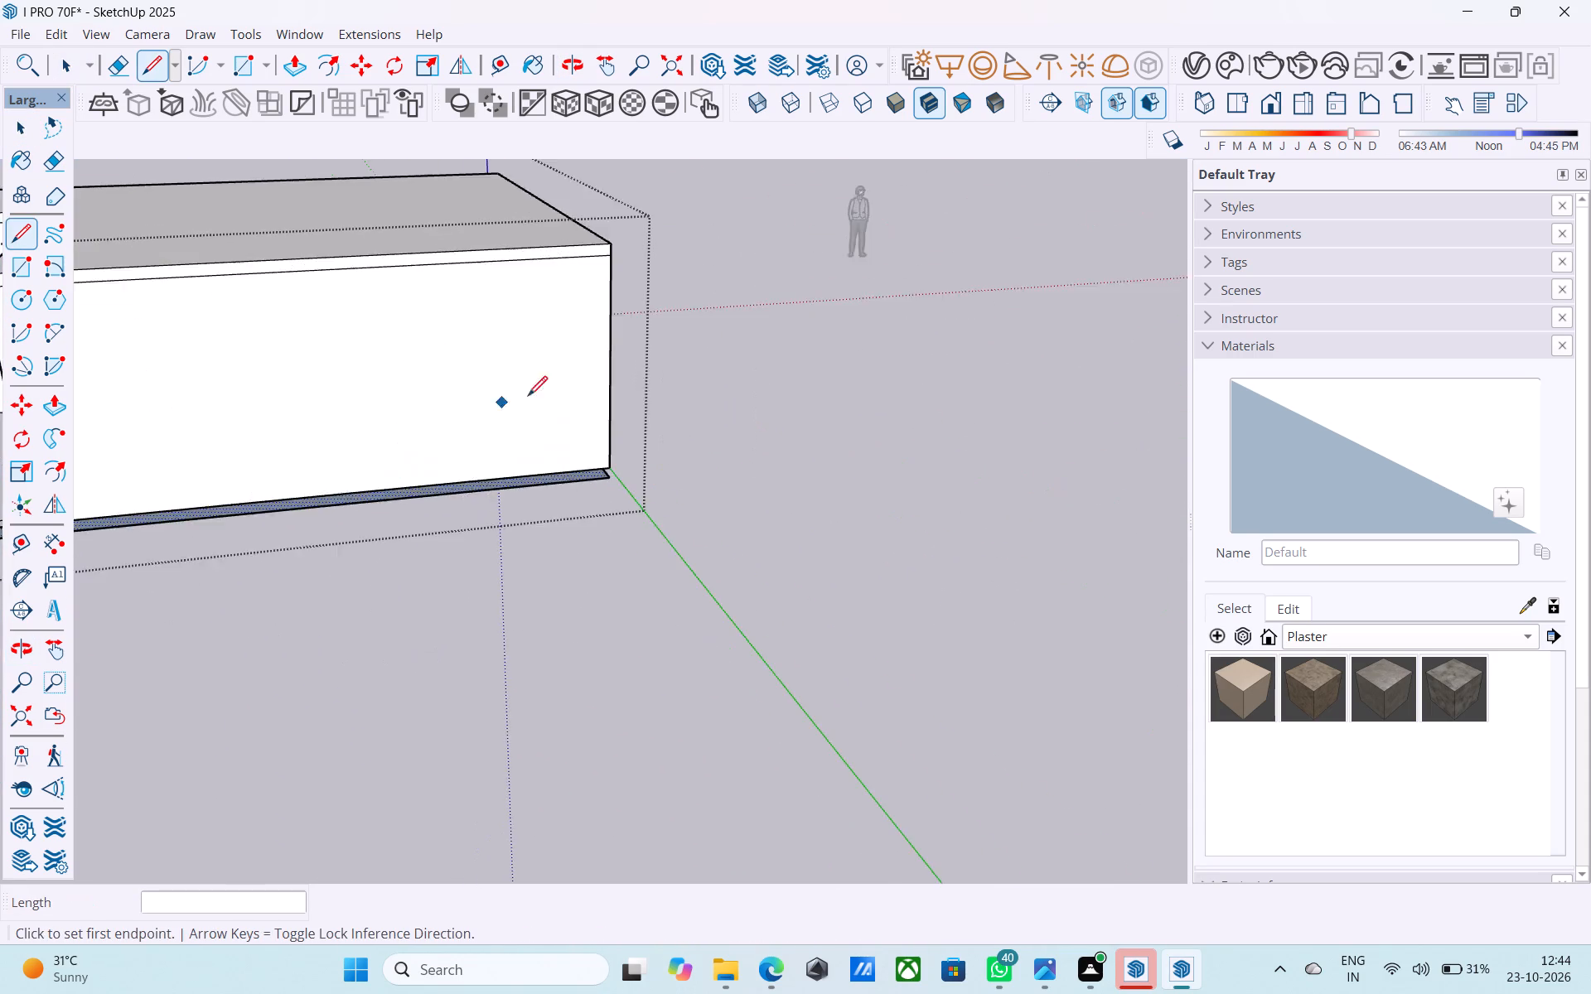
{"action": "scroll", "coordinate": [528, 398], "scroll_direction": "up", "scroll_amount": 9}
{"action": "scroll", "coordinate": [912, 420], "scroll_direction": "down", "scroll_amount": 5}
{"action": "middle_click_drag", "start_coordinate": [837, 508], "coordinate": [531, 503]}
{"action": "scroll", "coordinate": [531, 503], "scroll_direction": "up", "scroll_amount": 8}
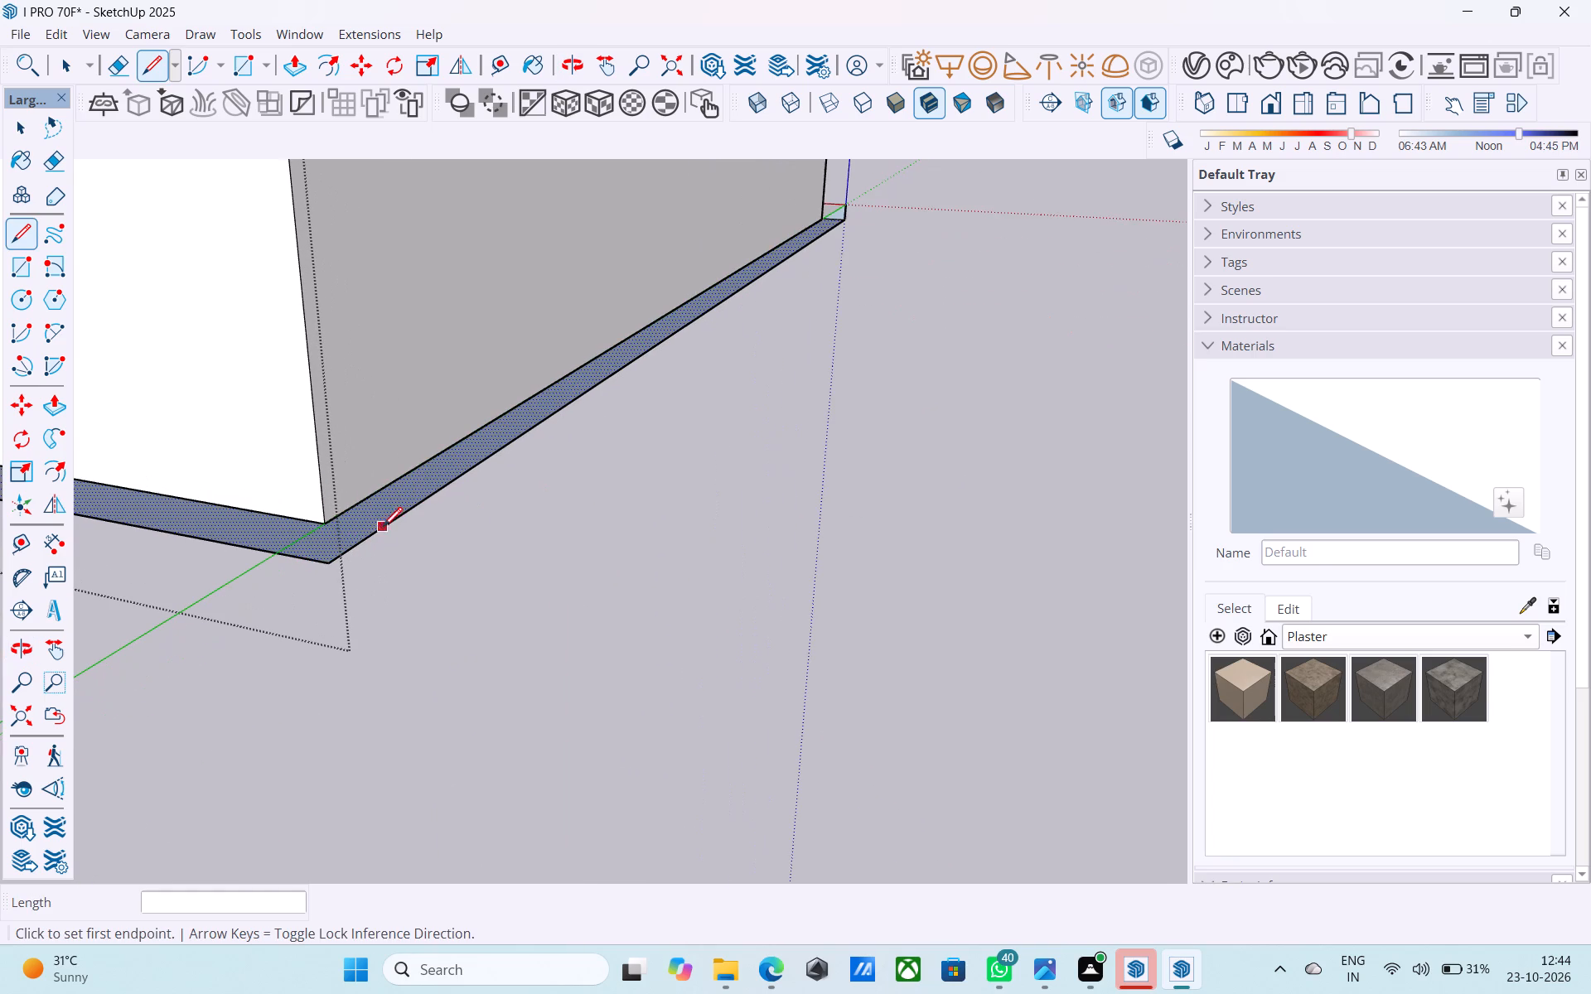
{"action": "left_click", "coordinate": [331, 524]}
{"action": "left_click", "coordinate": [325, 555]}
Draw an edge about 29' 3" long from the green-axis corner along the wall's foot toward the origin-side wall corner.
{"action": "scroll", "coordinate": [602, 504], "scroll_direction": "down", "scroll_amount": 7}
{"action": "middle_click_drag", "start_coordinate": [574, 492], "coordinate": [494, 504]}
{"action": "left_click", "coordinate": [307, 532]}
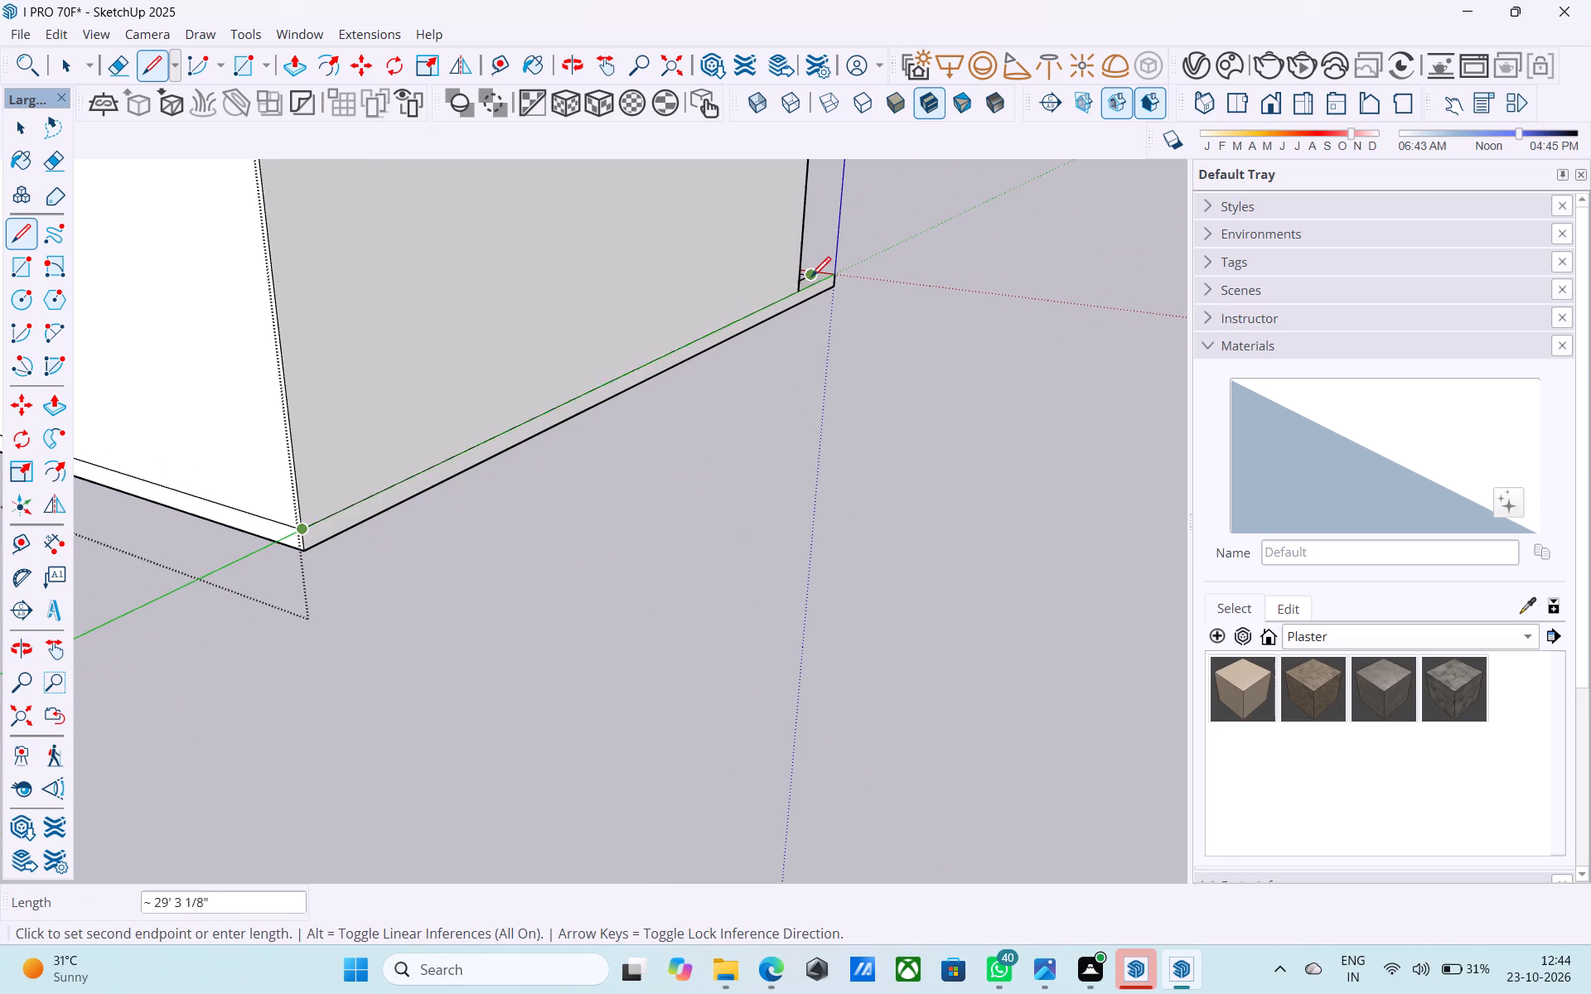
{"action": "left_click", "coordinate": [801, 287]}
Select a base side face and examine the base's closed sides around the house.
{"action": "scroll", "coordinate": [967, 260], "scroll_direction": "down", "scroll_amount": 6}
{"action": "middle_click_drag", "start_coordinate": [541, 418], "coordinate": [769, 428]}
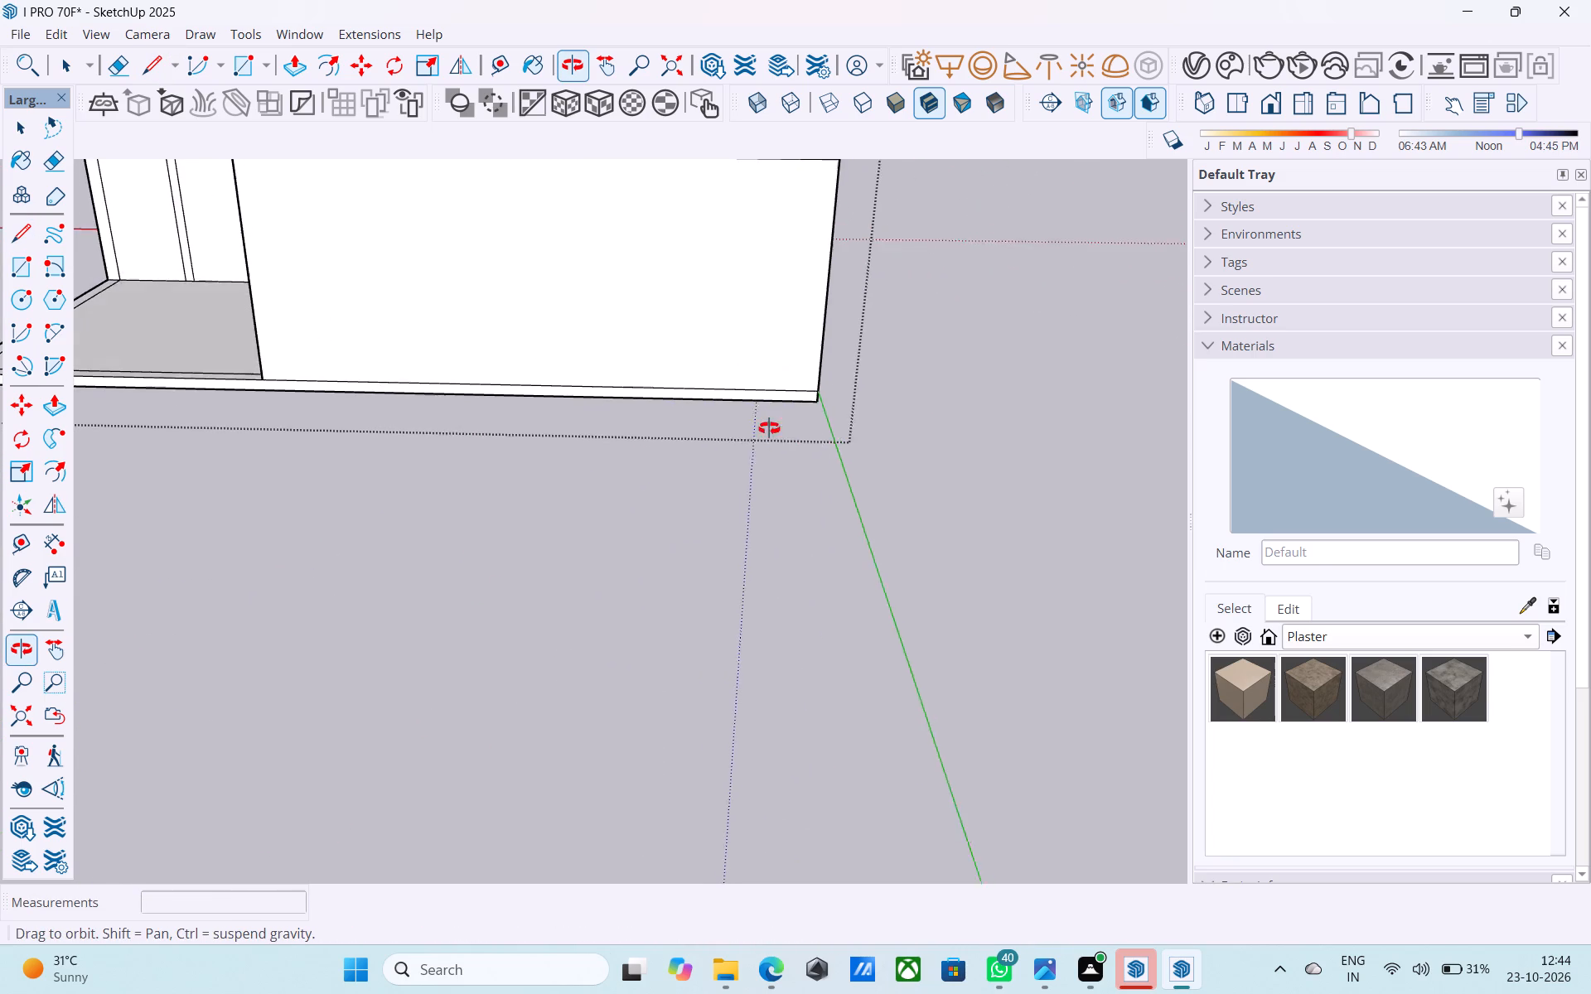
{"action": "middle_click_drag", "start_coordinate": [769, 428], "coordinate": [755, 417]}
{"action": "scroll", "coordinate": [737, 369], "scroll_direction": "up", "scroll_amount": 5}
{"action": "key", "text": "space"}
{"action": "left_click", "coordinate": [719, 384]}
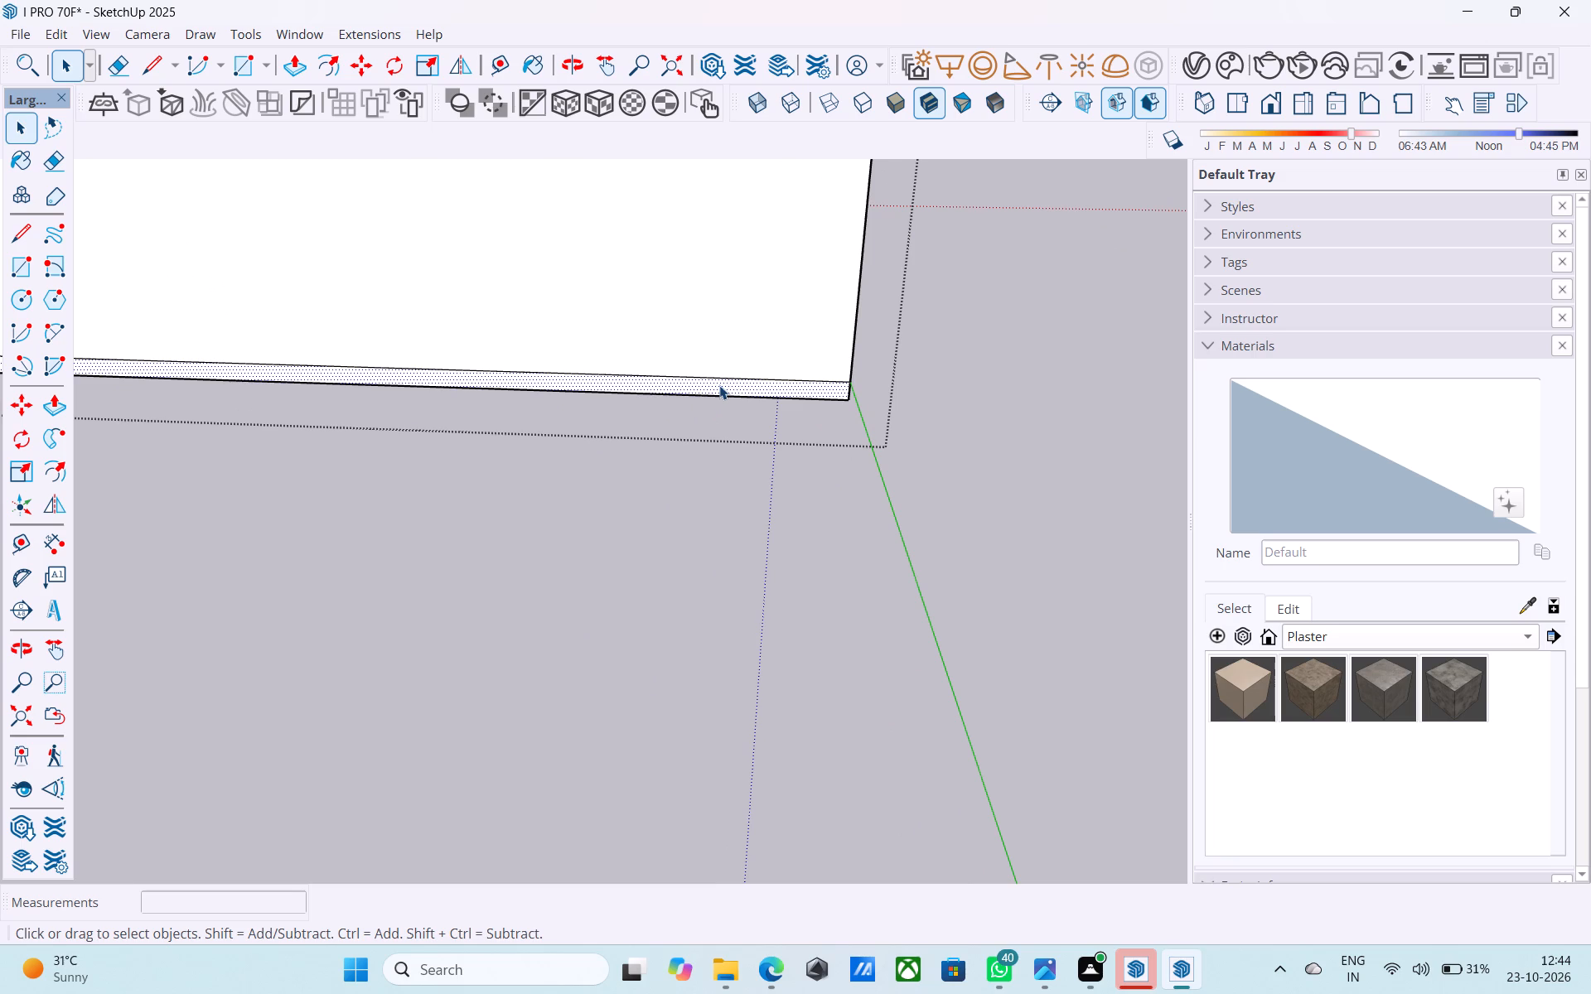
{"action": "scroll", "coordinate": [719, 385], "scroll_direction": "down", "scroll_amount": 13}
{"action": "middle_click_drag", "start_coordinate": [694, 449], "coordinate": [945, 443]}
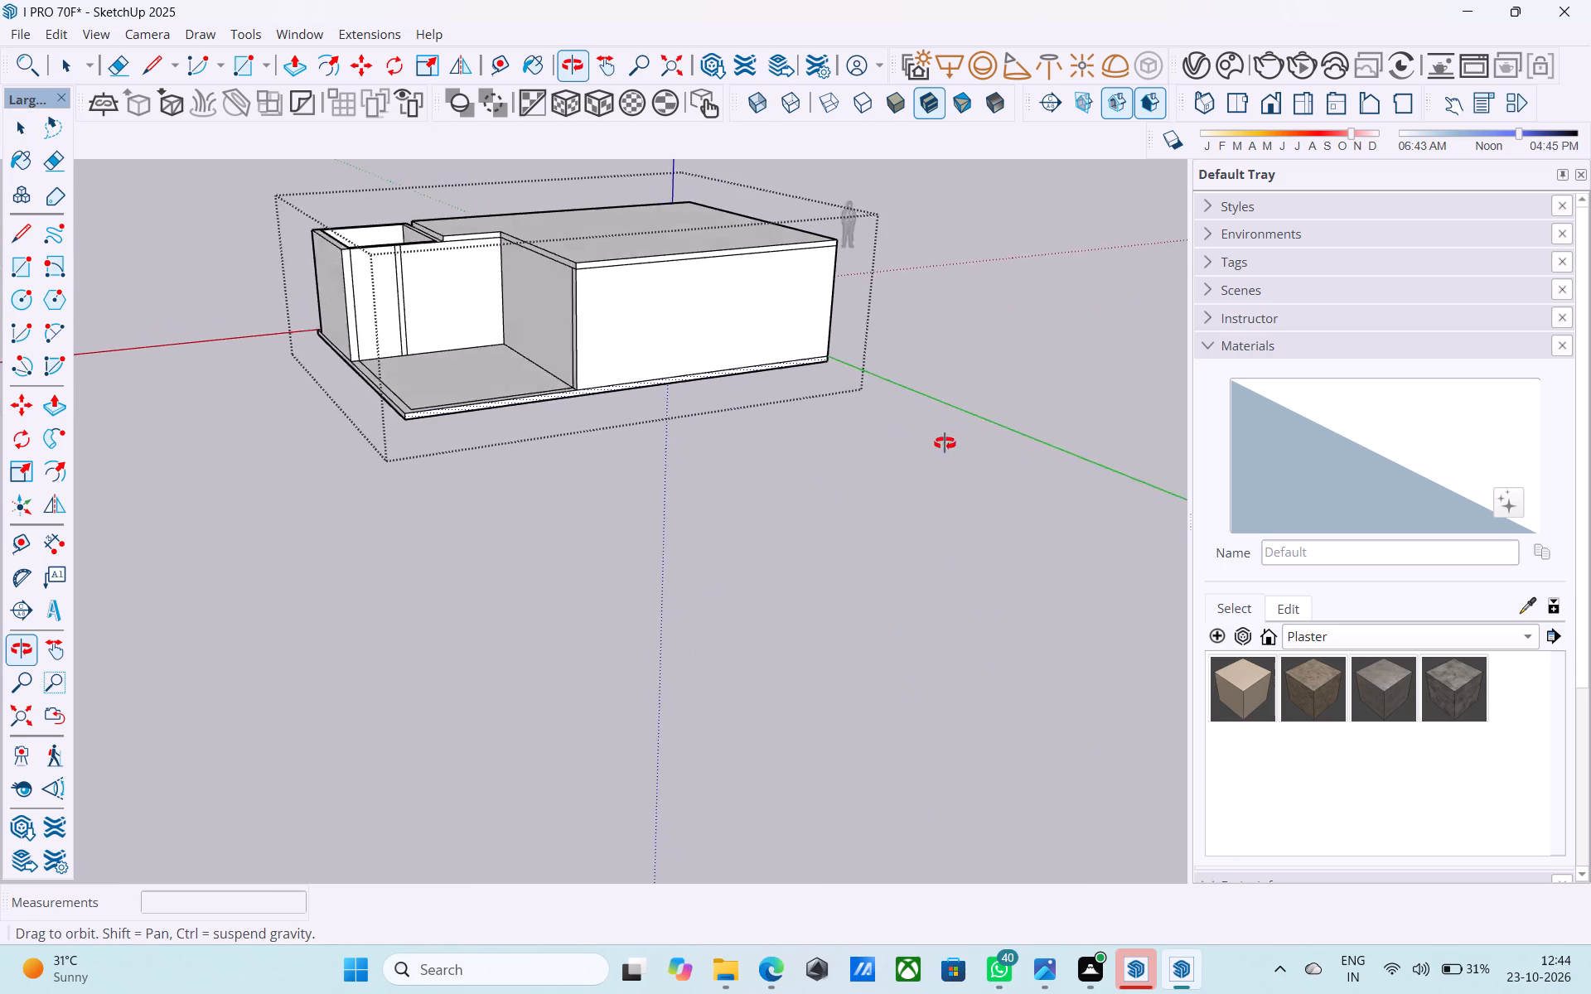
{"action": "middle_click_drag", "start_coordinate": [945, 443], "coordinate": [971, 434]}
{"action": "scroll", "coordinate": [591, 624], "scroll_direction": "down", "scroll_amount": 7}
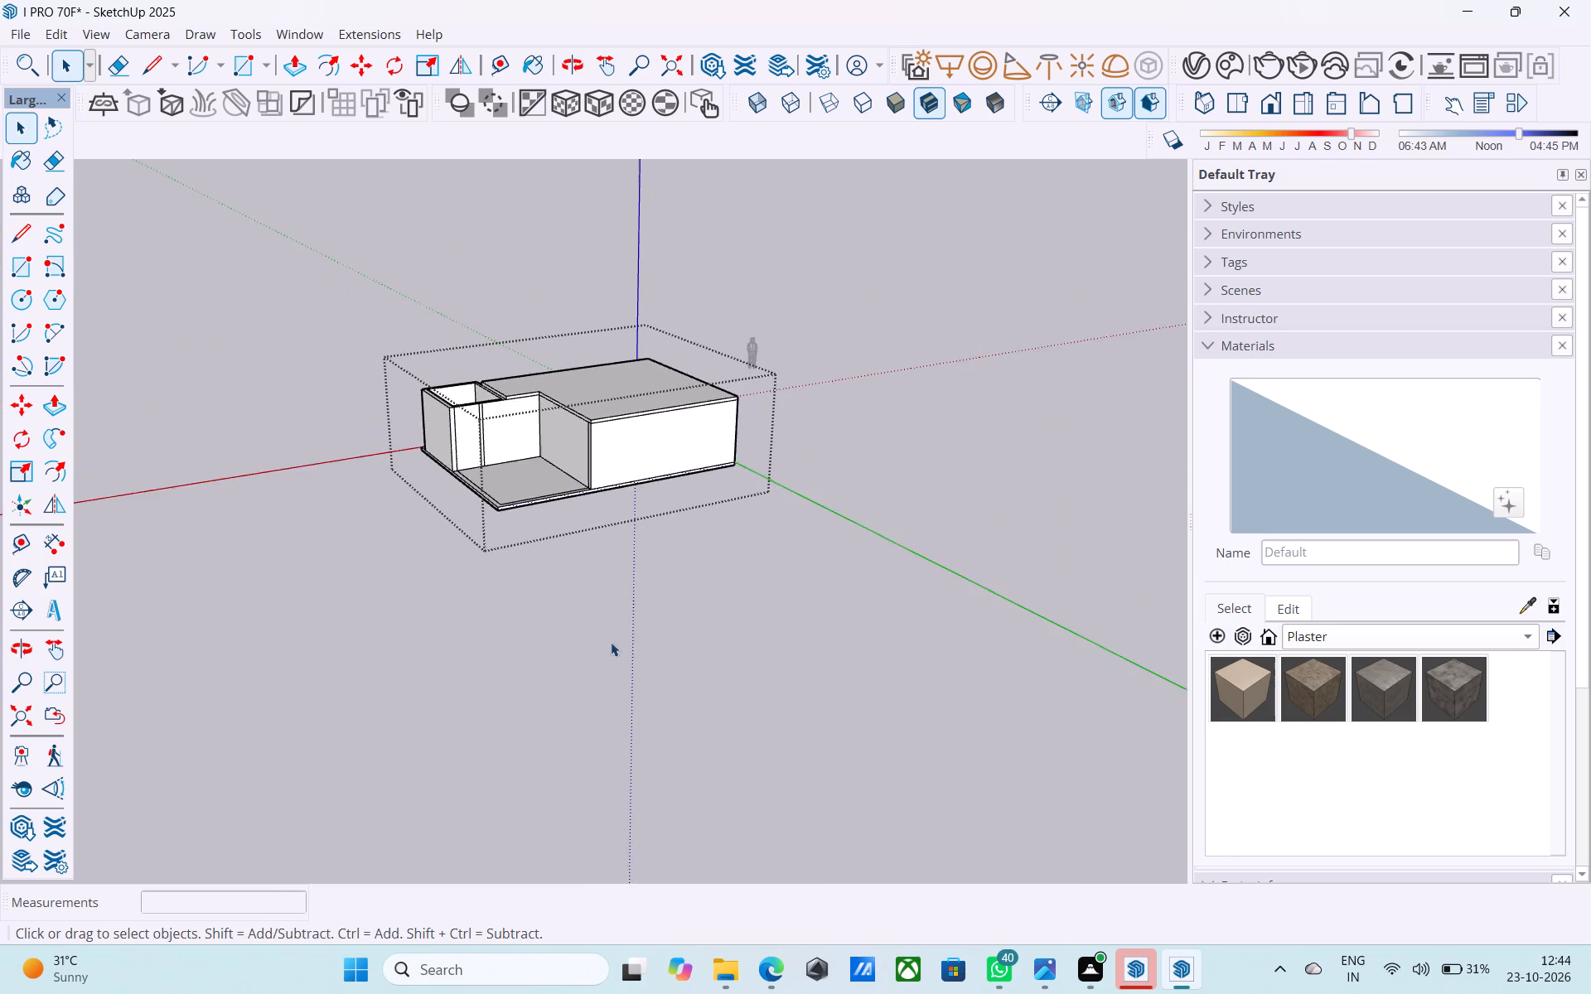
{"action": "scroll", "coordinate": [611, 642], "scroll_direction": "down", "scroll_amount": 4}
{"action": "middle_click_drag", "start_coordinate": [650, 651], "coordinate": [786, 606]}
Push/Pull the roof slab's end face outward by 6" and a further 8' 9" to extend it over the open-topped room.
{"action": "scroll", "coordinate": [531, 441], "scroll_direction": "up", "scroll_amount": 6}
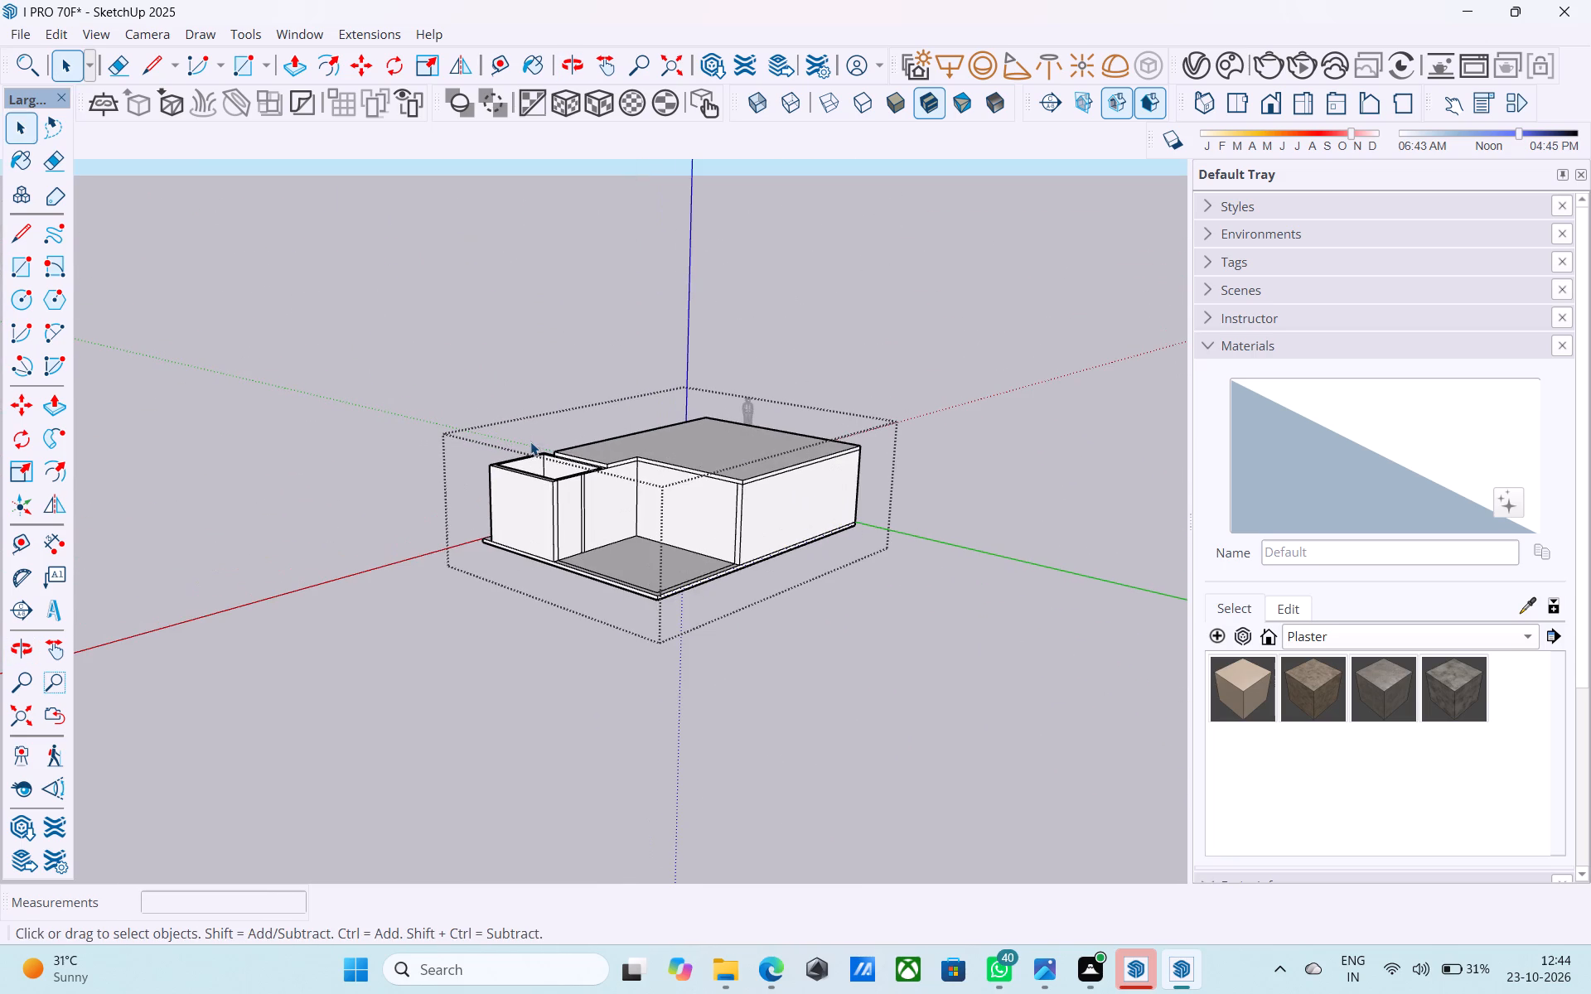
{"action": "middle_click_drag", "start_coordinate": [530, 442], "coordinate": [654, 505]}
{"action": "scroll", "coordinate": [501, 404], "scroll_direction": "down", "scroll_amount": 3}
{"action": "middle_click_drag", "start_coordinate": [563, 416], "coordinate": [710, 427]}
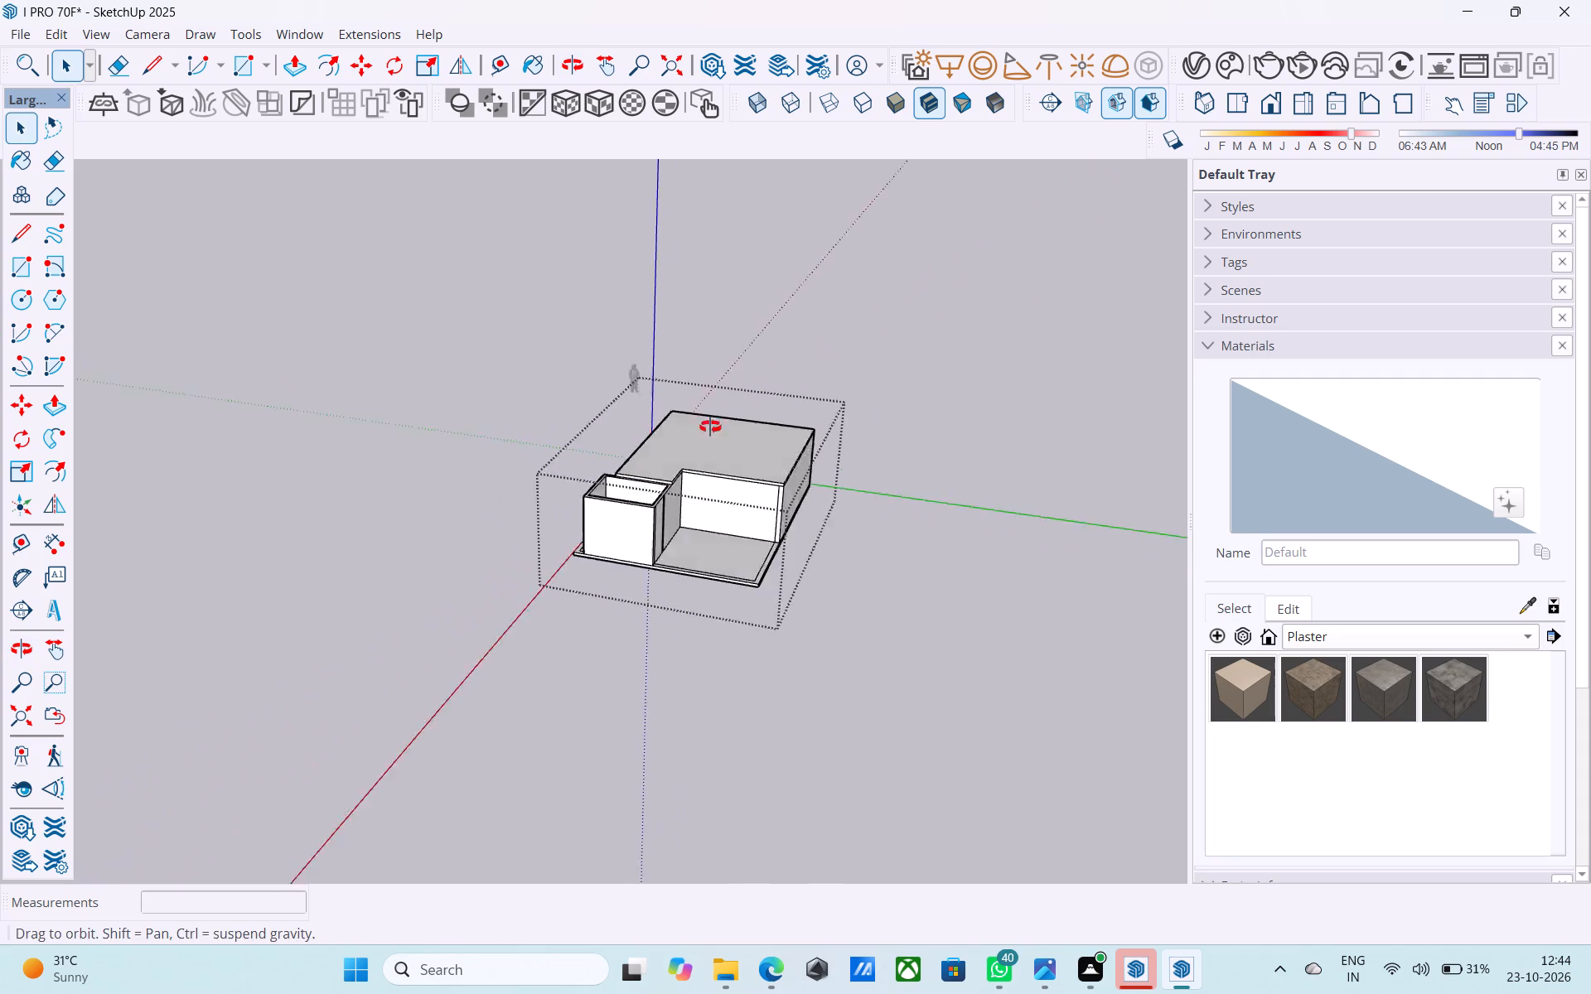
{"action": "middle_click_drag", "start_coordinate": [710, 427], "coordinate": [752, 427]}
{"action": "scroll", "coordinate": [660, 463], "scroll_direction": "up", "scroll_amount": 18}
{"action": "left_click", "coordinate": [690, 465]}
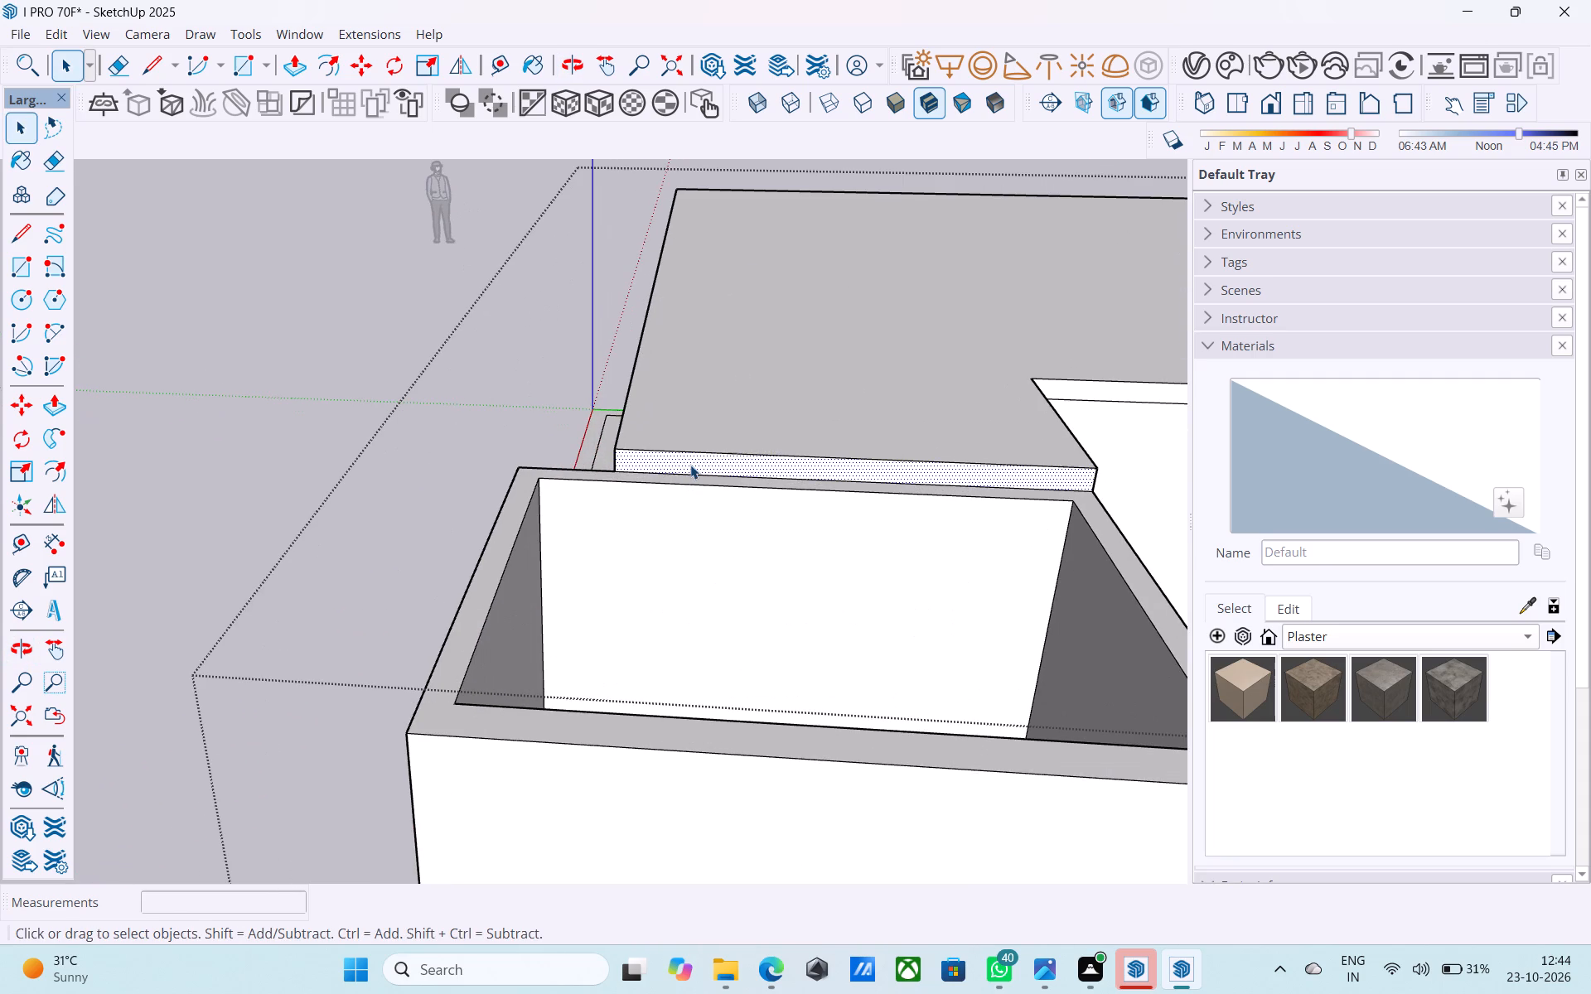
{"action": "key", "text": "p"}
{"action": "left_click", "coordinate": [688, 461]}
{"action": "scroll", "coordinate": [680, 490], "scroll_direction": "down", "scroll_amount": 6}
{"action": "left_click", "coordinate": [670, 526]}
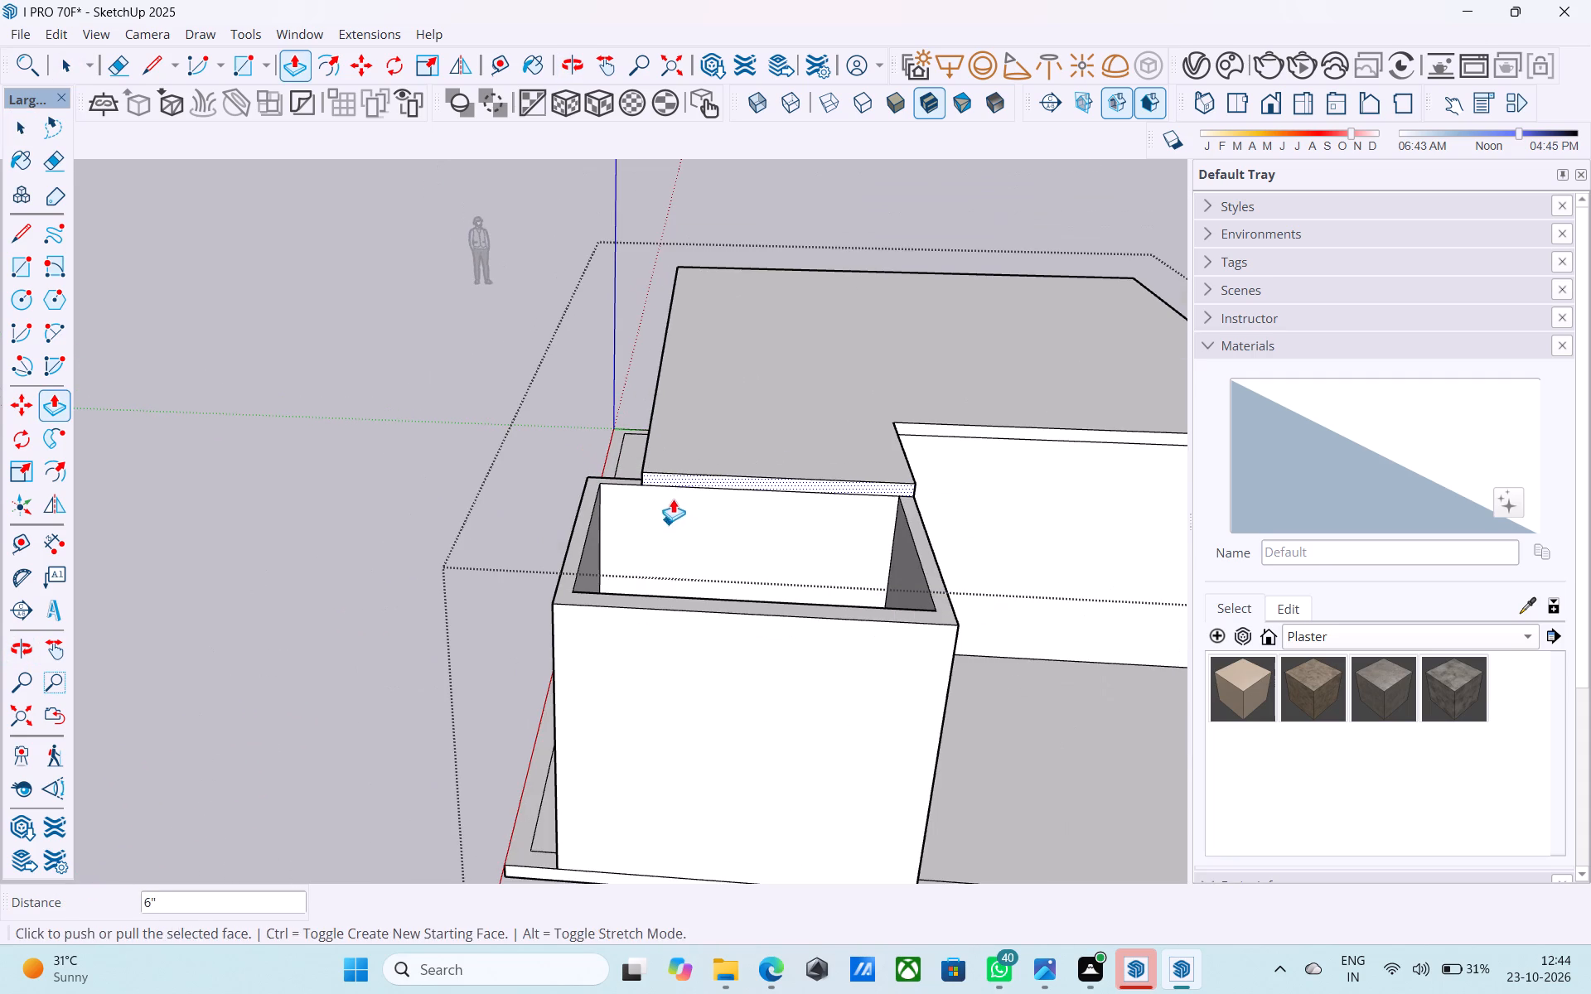
{"action": "left_click", "coordinate": [694, 470]}
{"action": "left_click", "coordinate": [661, 599]}
Draw a short vertical line across the slab's side face where it meets the projecting room's wall corner.
{"action": "middle_click_drag", "start_coordinate": [656, 595], "coordinate": [1036, 538]}
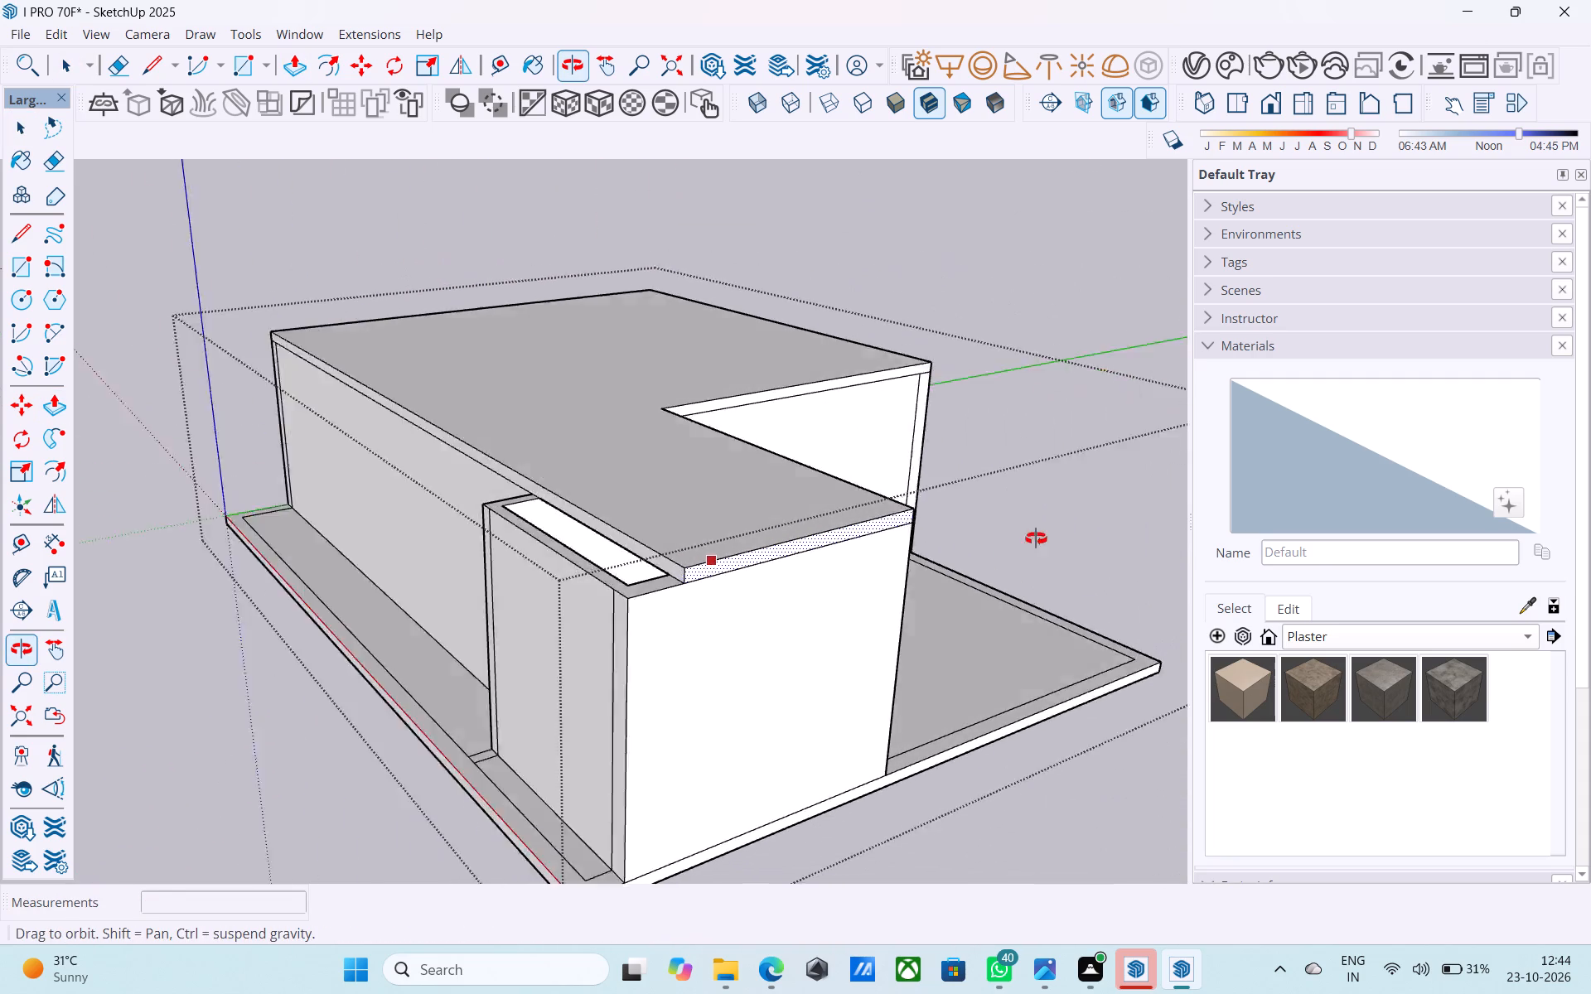
{"action": "middle_click_drag", "start_coordinate": [1036, 538], "coordinate": [1058, 532]}
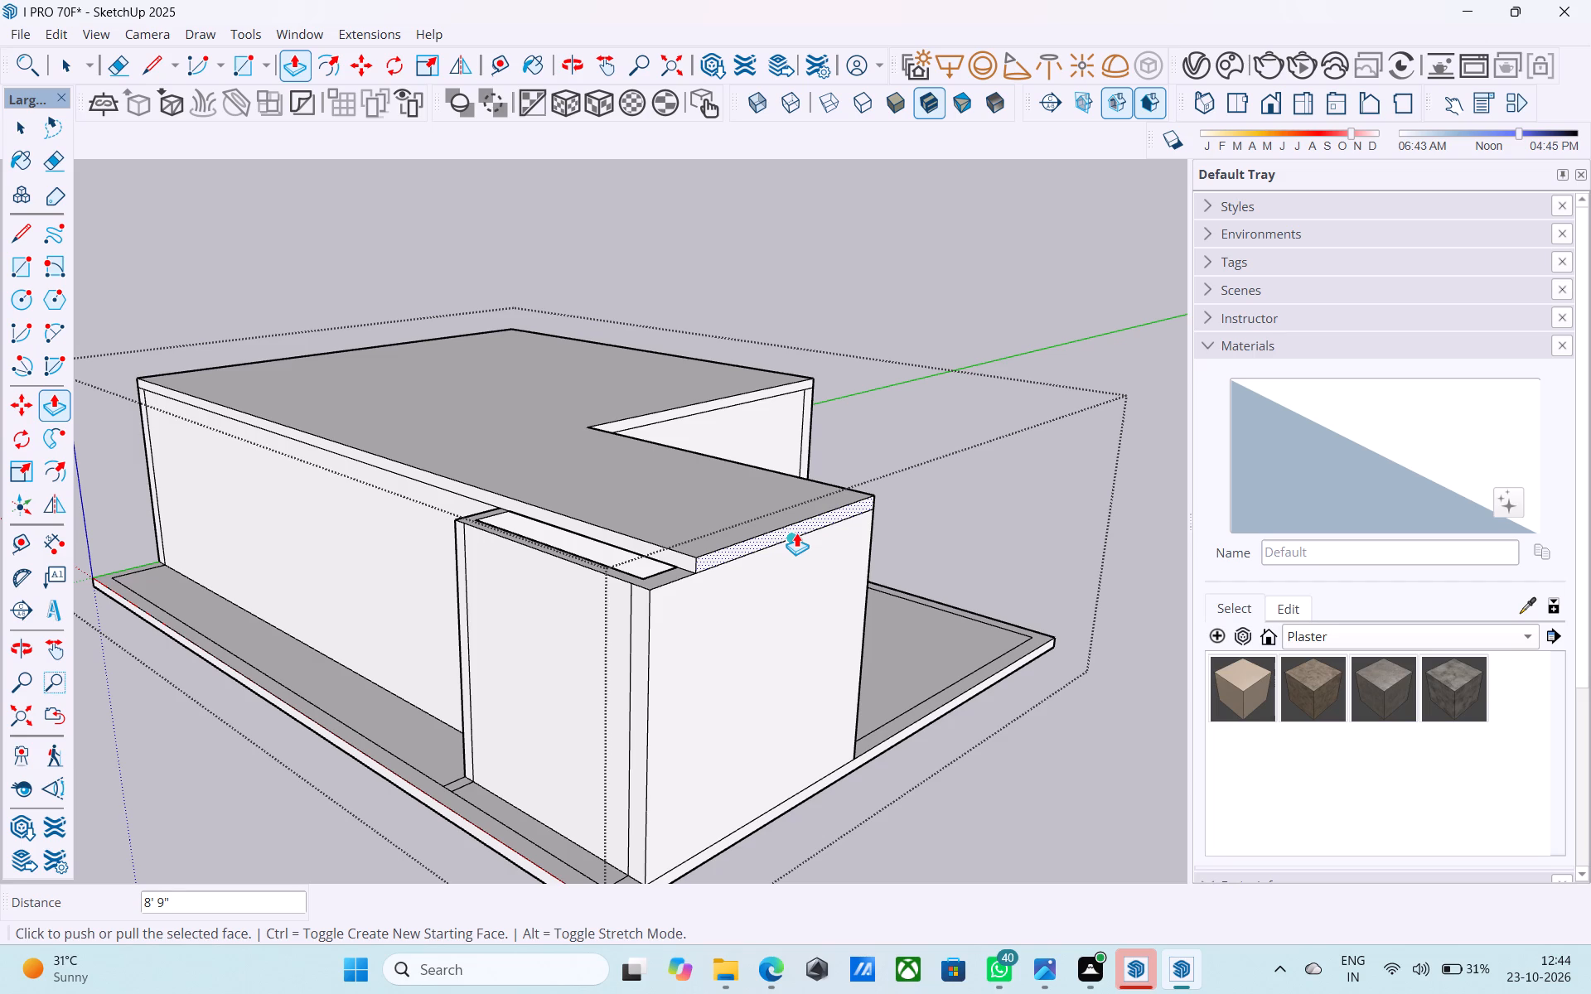
{"action": "scroll", "coordinate": [796, 533], "scroll_direction": "down", "scroll_amount": 5}
{"action": "middle_click_drag", "start_coordinate": [752, 508], "coordinate": [764, 508]}
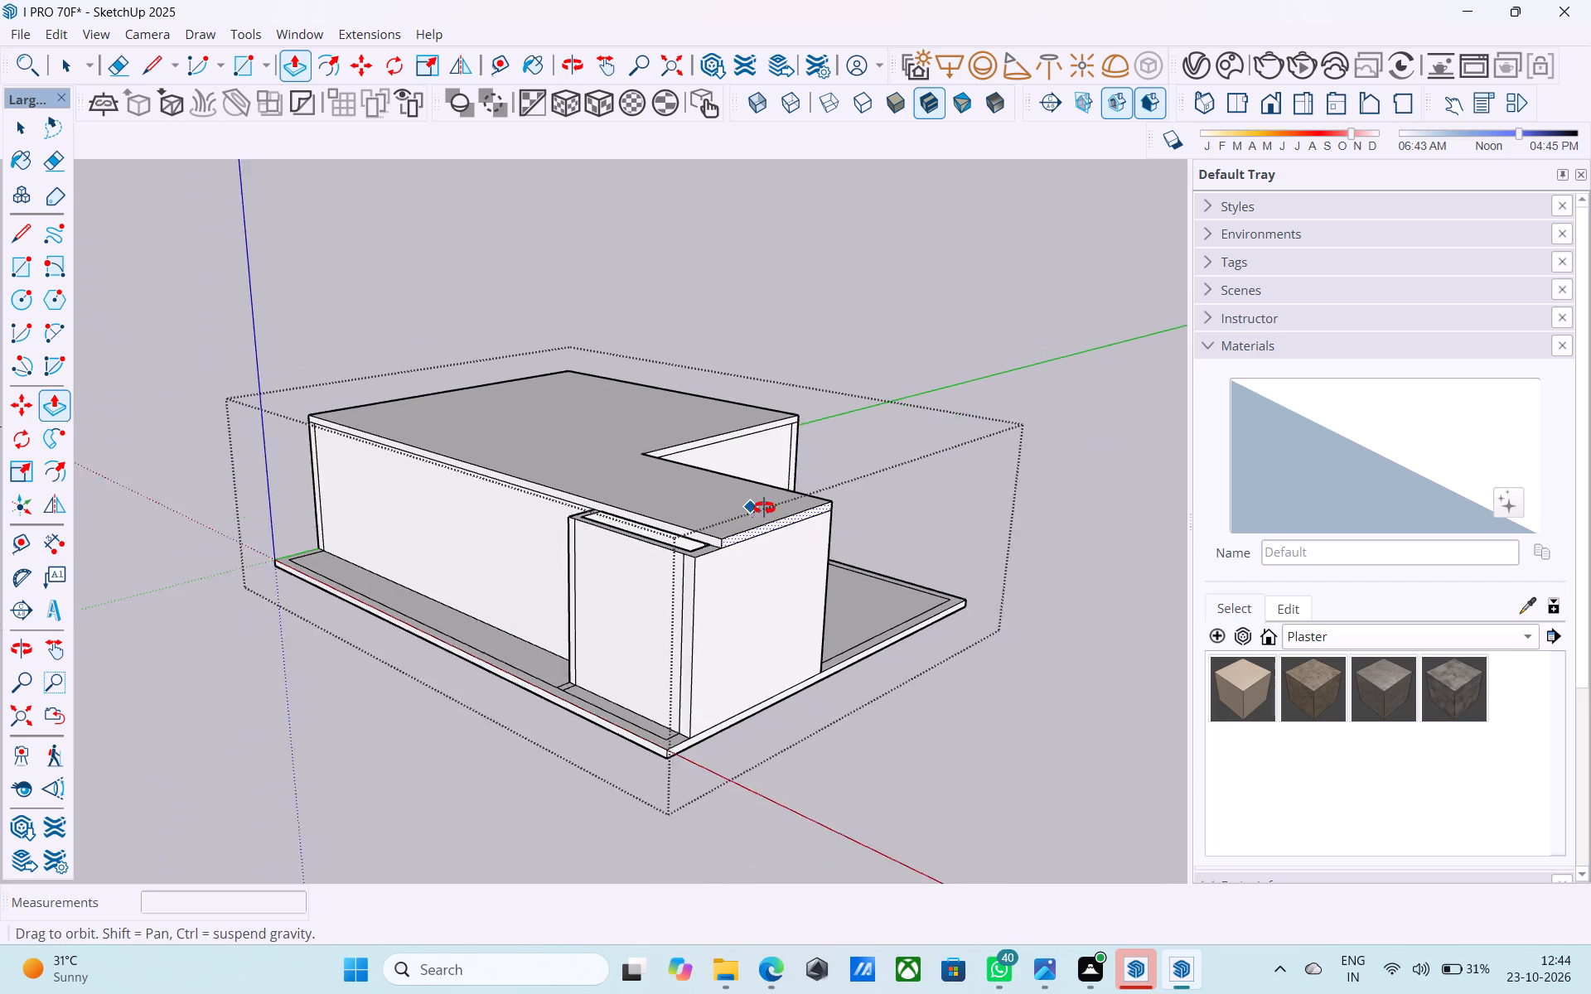
{"action": "middle_click_drag", "start_coordinate": [764, 508], "coordinate": [892, 489]}
{"action": "scroll", "coordinate": [687, 487], "scroll_direction": "up", "scroll_amount": 8}
{"action": "middle_click_drag", "start_coordinate": [687, 482], "coordinate": [766, 544]}
{"action": "key", "text": "l"}
{"action": "scroll", "coordinate": [766, 545], "scroll_direction": "up", "scroll_amount": 5}
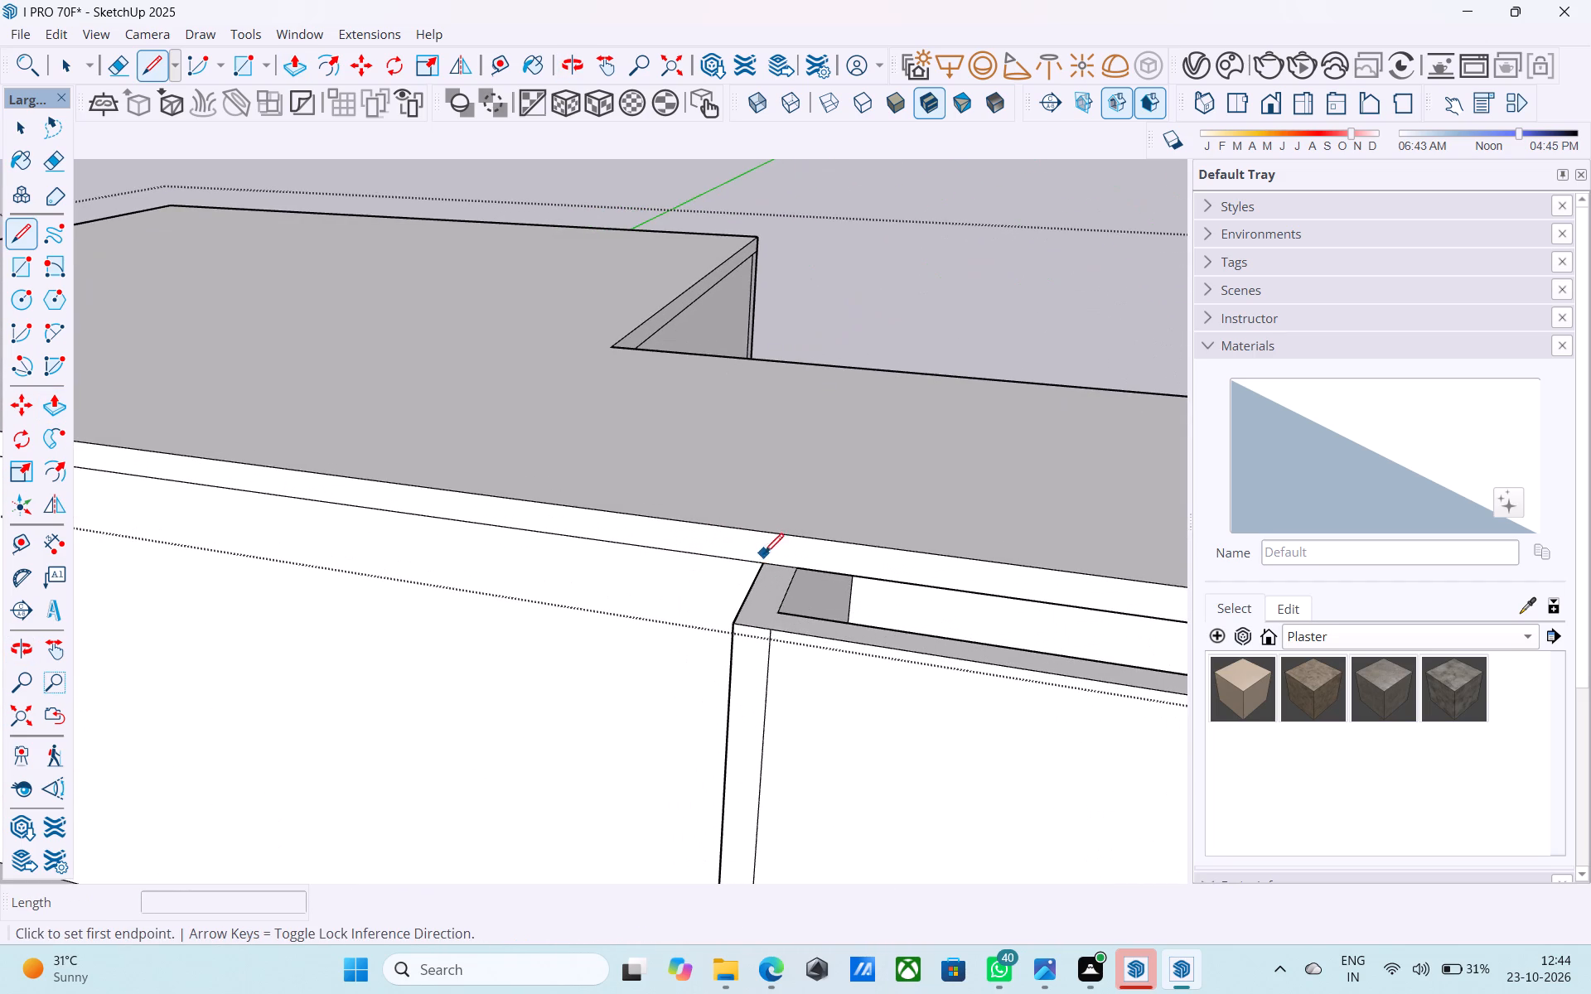
{"action": "left_click", "coordinate": [759, 569]}
{"action": "left_click", "coordinate": [768, 533]}
{"action": "key", "text": "space"}
Push/Pull the divided slab side face 2' outward to cover the remaining opening over the projecting room.
{"action": "scroll", "coordinate": [709, 492], "scroll_direction": "down", "scroll_amount": 12}
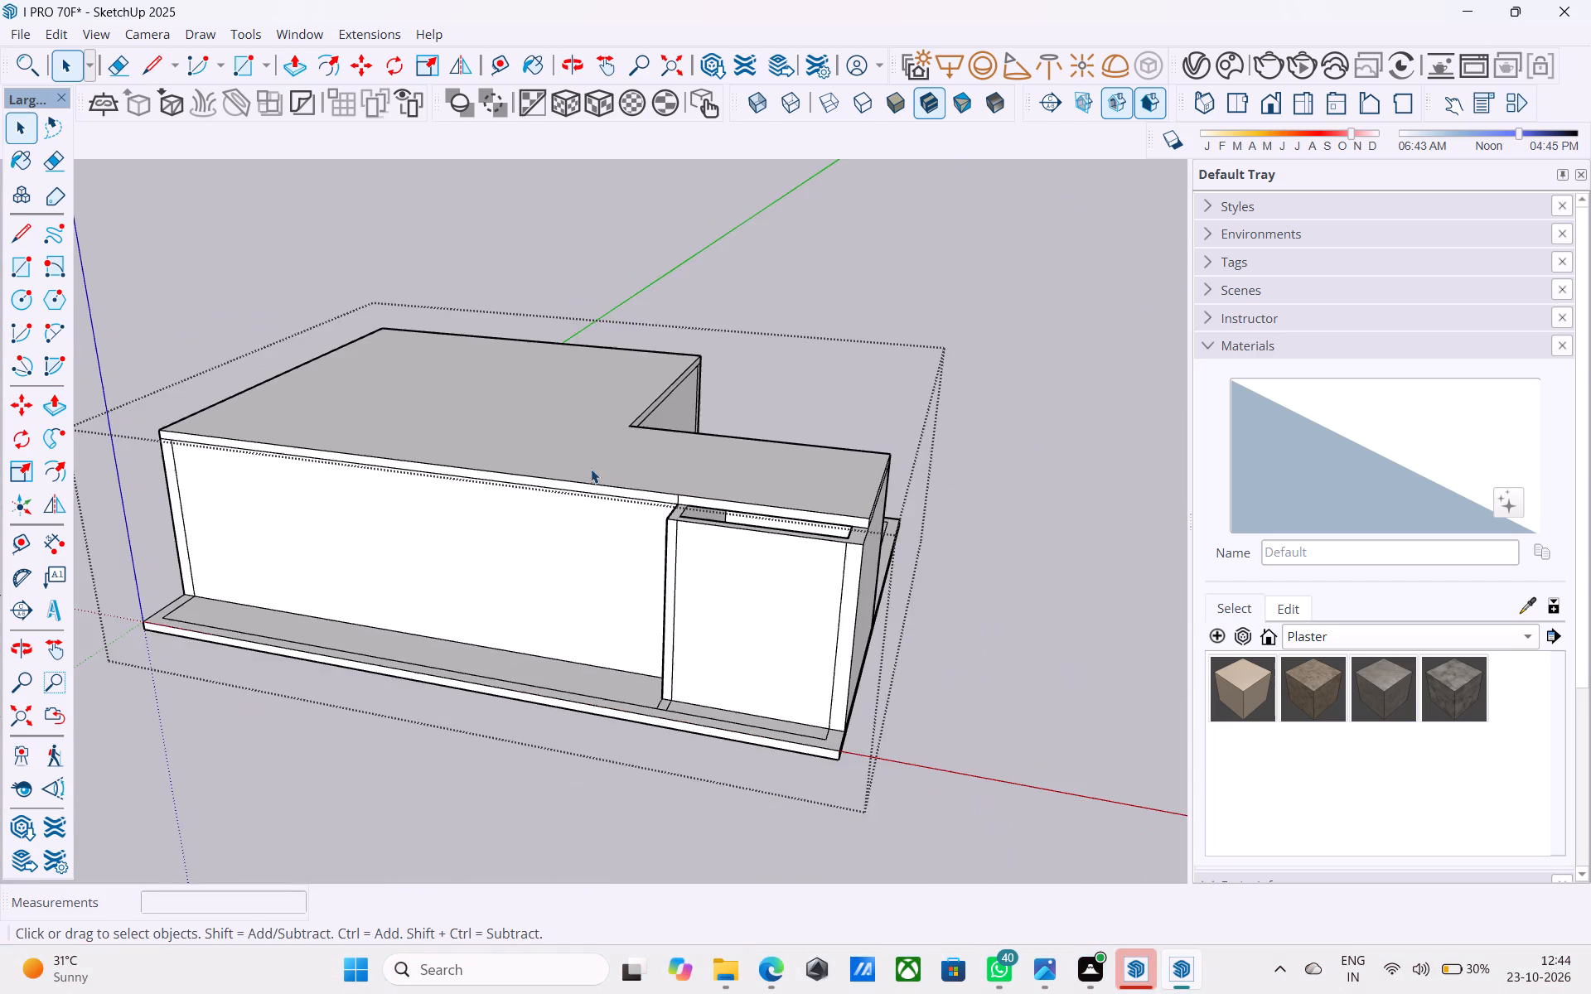
{"action": "middle_click_drag", "start_coordinate": [703, 503], "coordinate": [742, 490]}
{"action": "scroll", "coordinate": [764, 495], "scroll_direction": "up", "scroll_amount": 7}
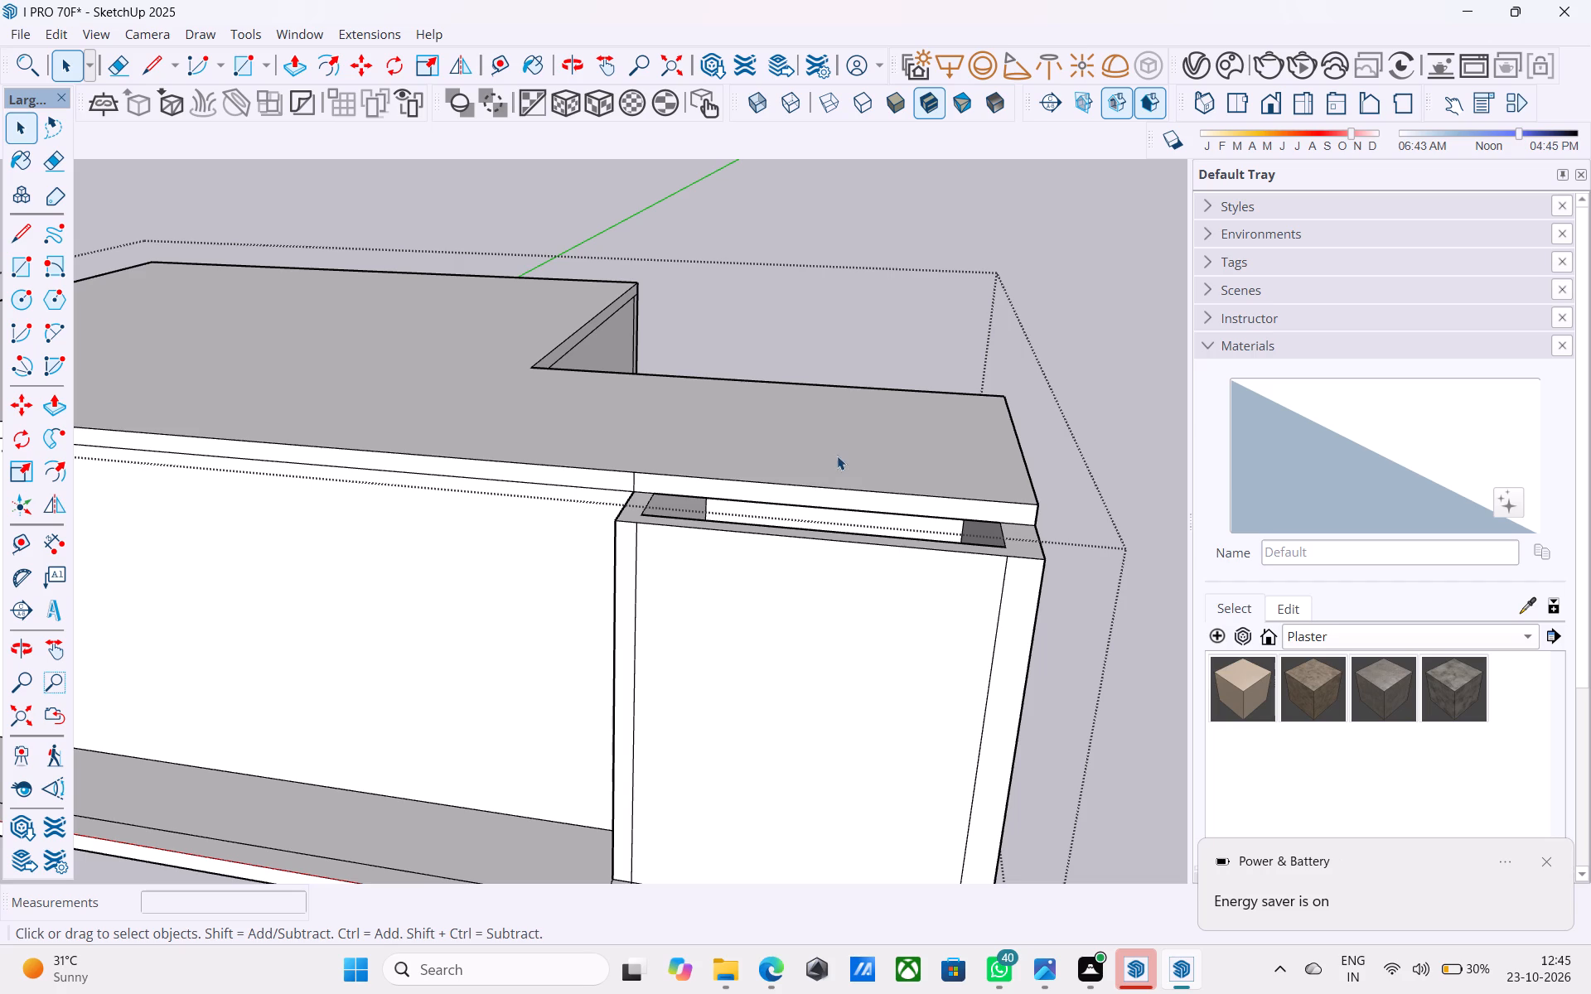
{"action": "scroll", "coordinate": [862, 290], "scroll_direction": "down", "scroll_amount": 4}
{"action": "middle_click_drag", "start_coordinate": [844, 294], "coordinate": [820, 390]}
{"action": "scroll", "coordinate": [883, 527], "scroll_direction": "up", "scroll_amount": 7}
{"action": "scroll", "coordinate": [669, 328], "scroll_direction": "down", "scroll_amount": 8}
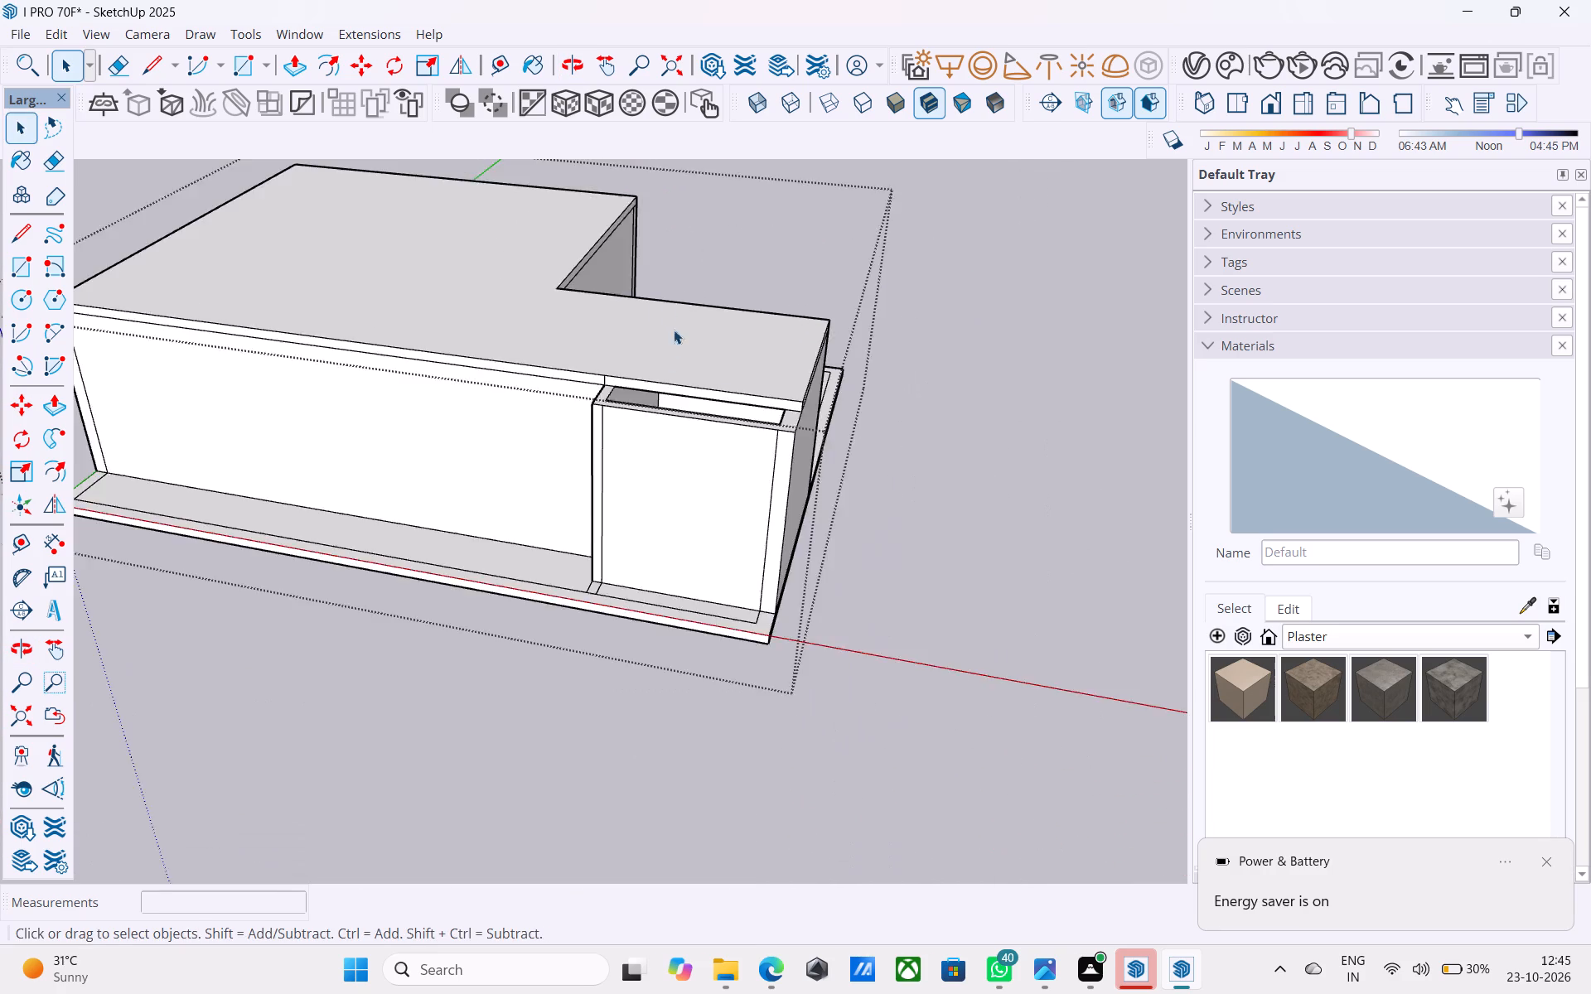
{"action": "middle_click_drag", "start_coordinate": [674, 365], "coordinate": [733, 292]}
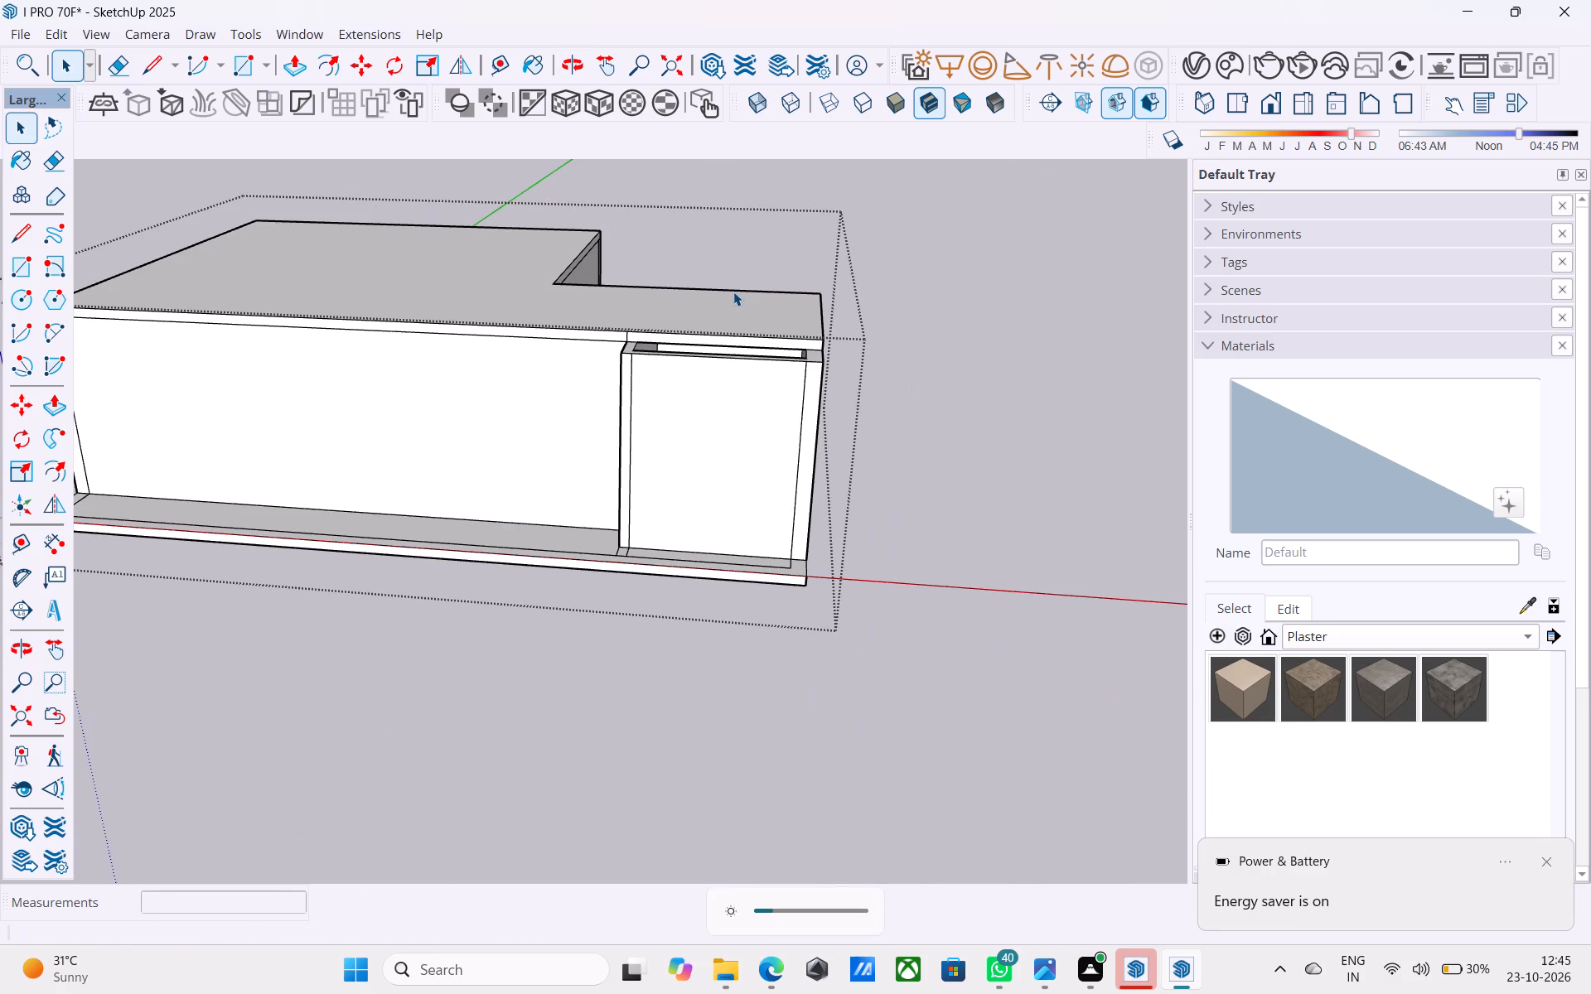
{"action": "scroll", "coordinate": [739, 310], "scroll_direction": "down", "scroll_amount": 3}
{"action": "middle_click_drag", "start_coordinate": [710, 326], "coordinate": [697, 347]}
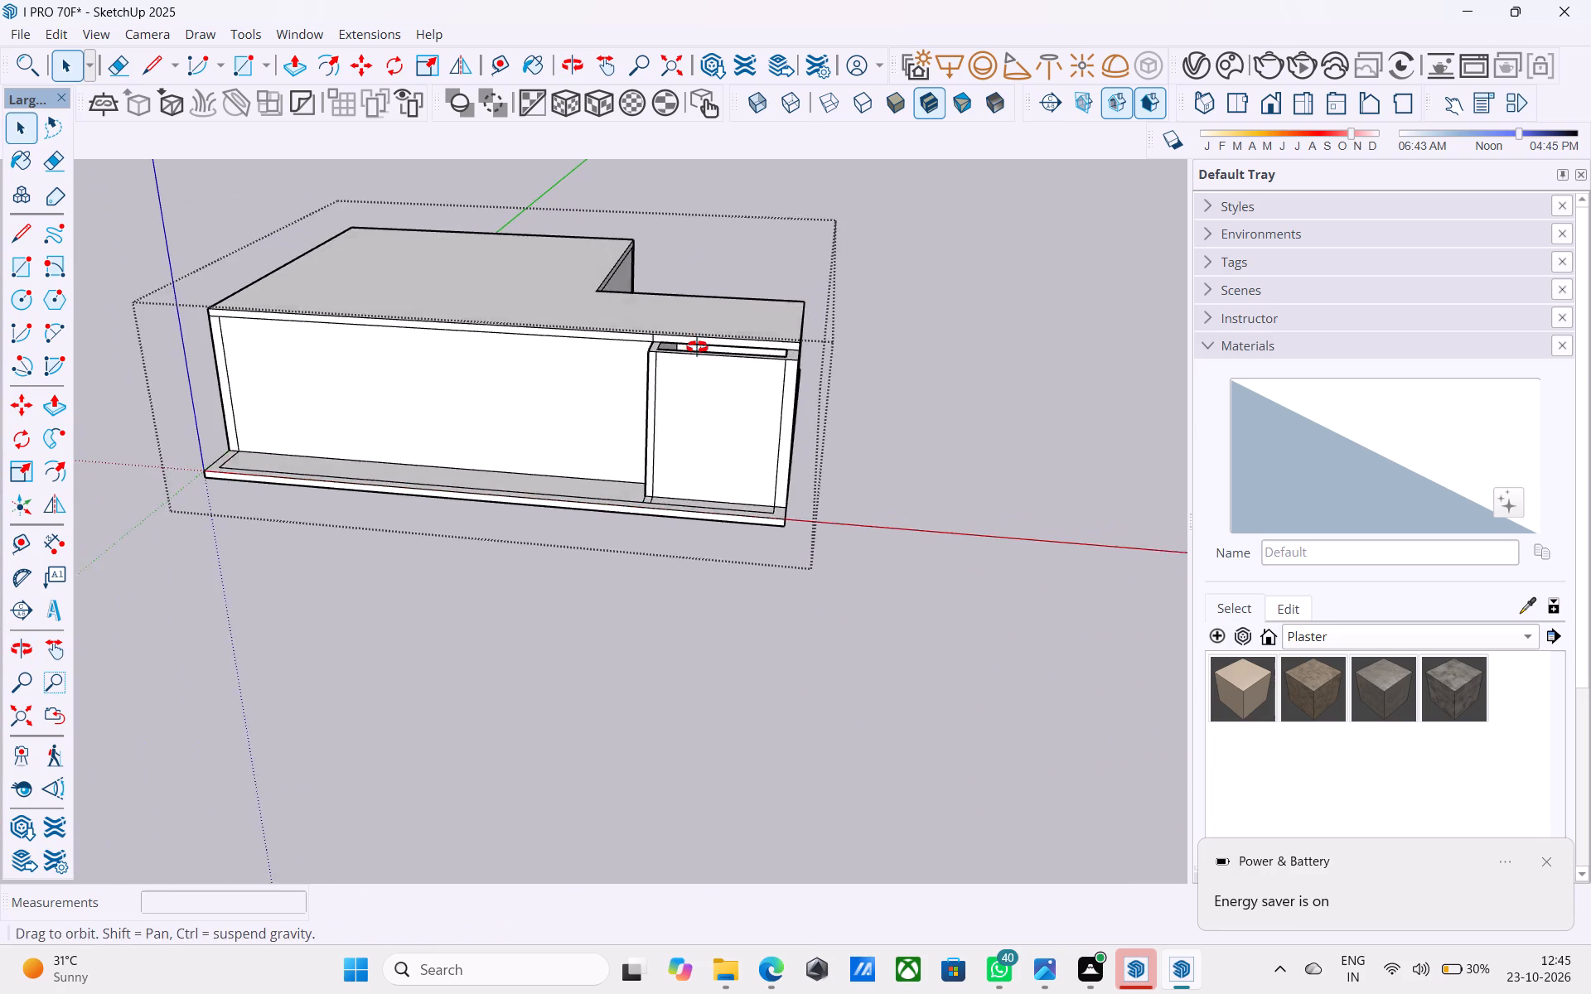
{"action": "middle_click_drag", "start_coordinate": [697, 347], "coordinate": [696, 348]}
{"action": "scroll", "coordinate": [696, 347], "scroll_direction": "up", "scroll_amount": 1}
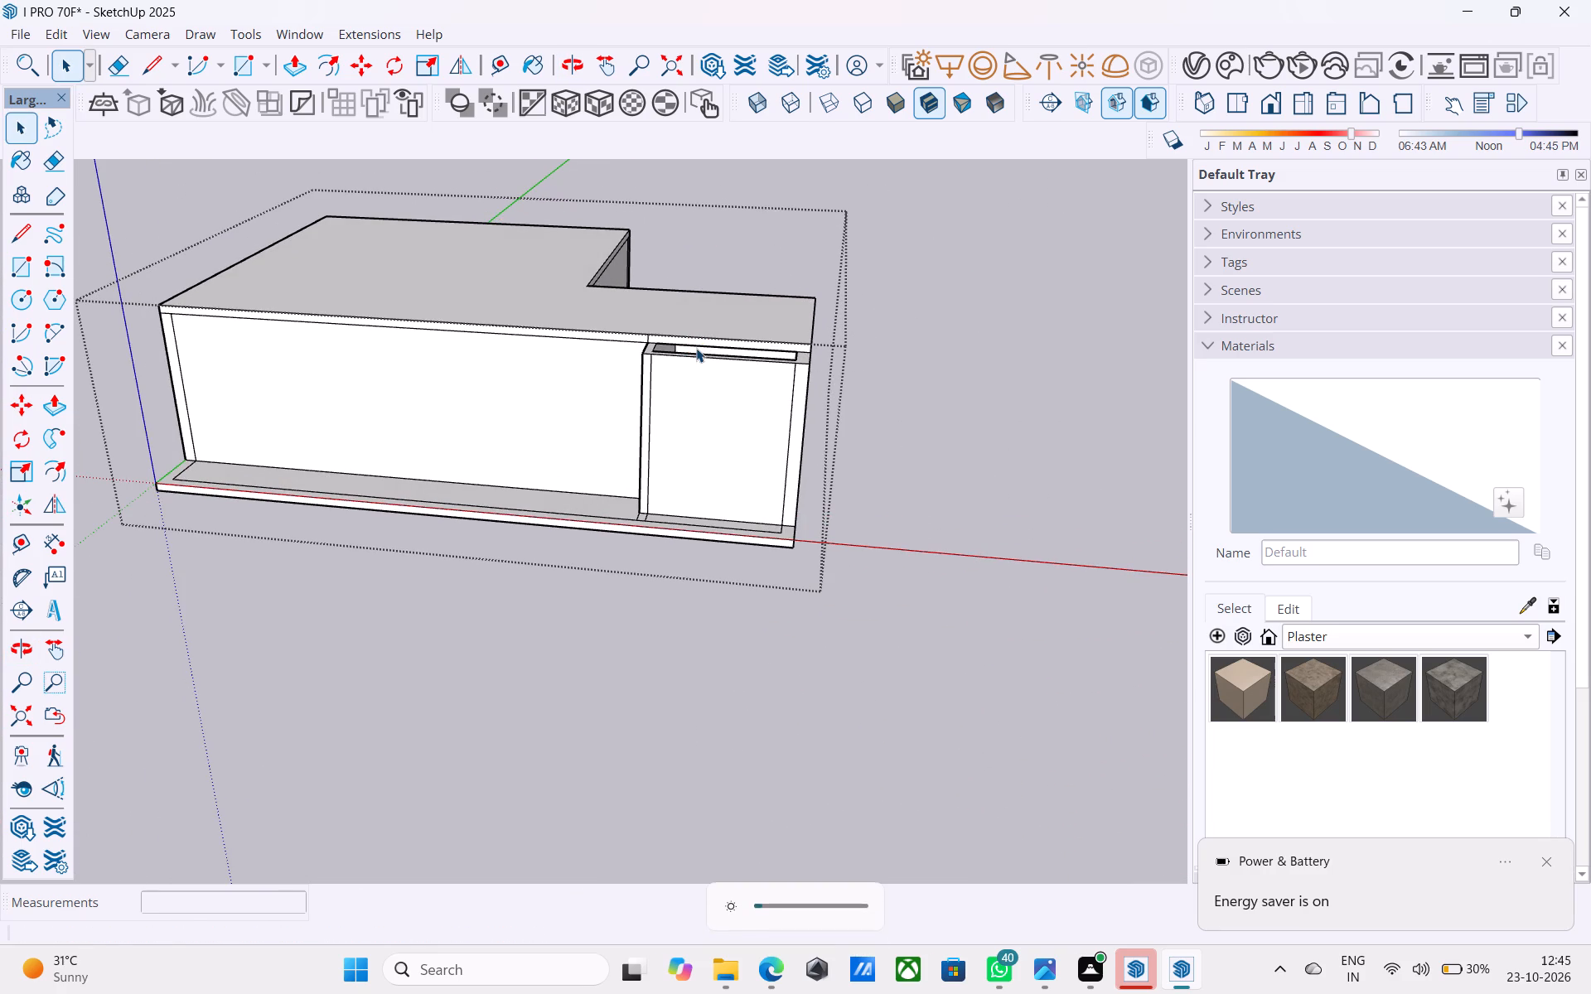
{"action": "scroll", "coordinate": [696, 348], "scroll_direction": "up", "scroll_amount": 11}
{"action": "left_click", "coordinate": [683, 324]}
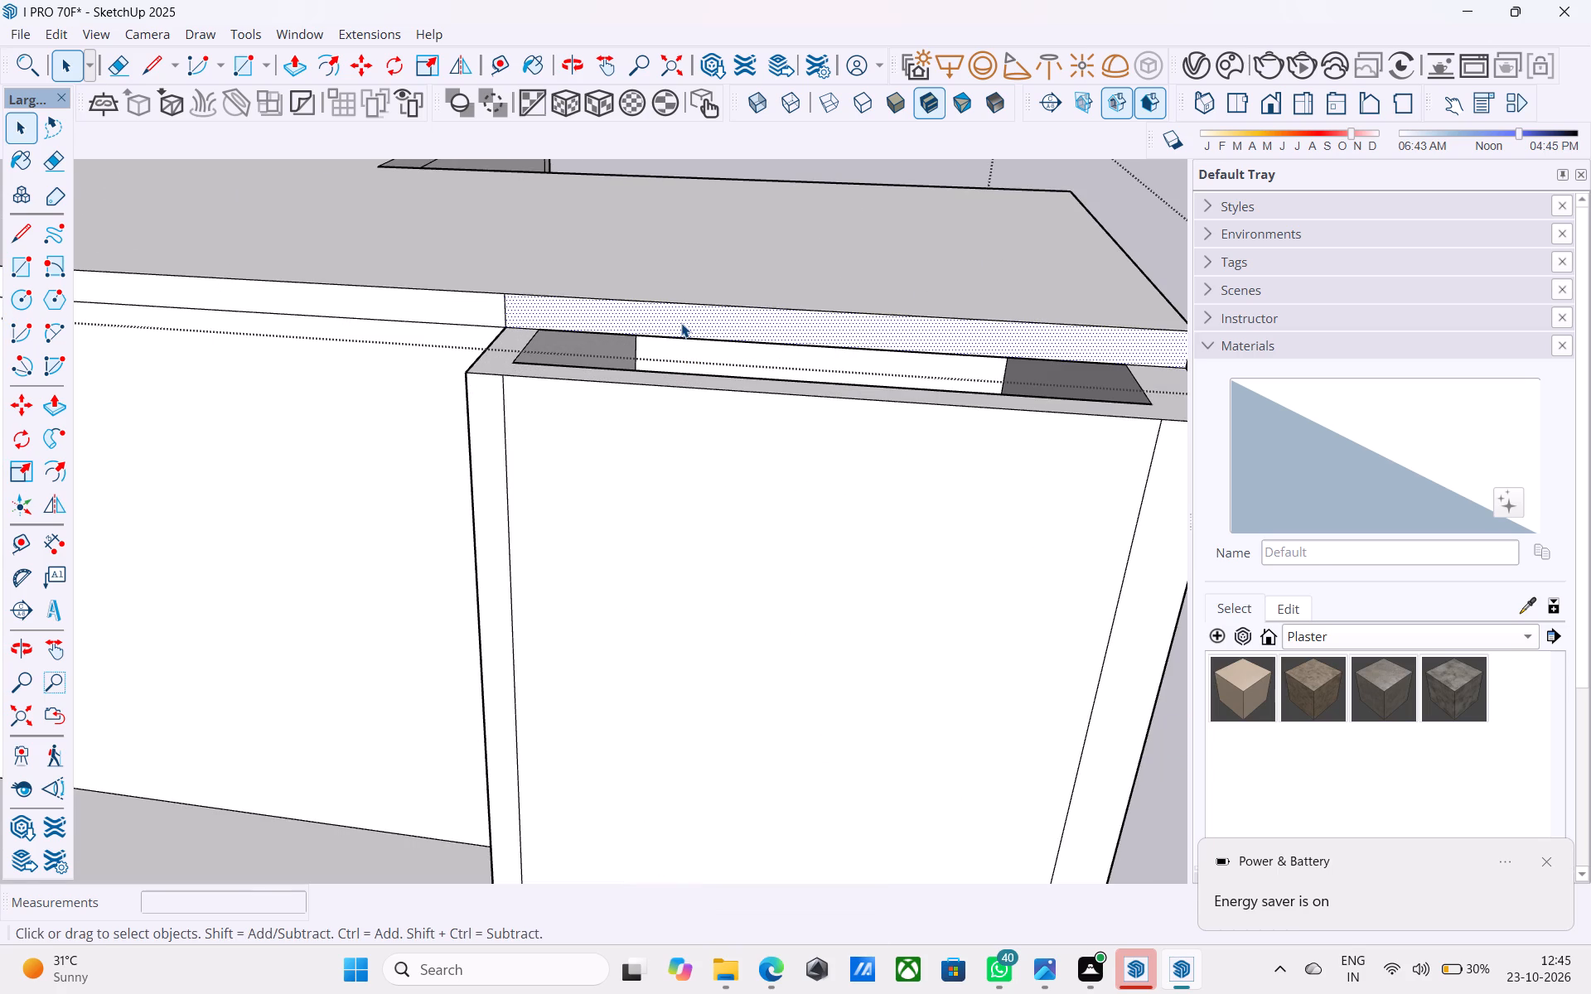
{"action": "key", "text": "p"}
{"action": "left_click", "coordinate": [681, 323]}
{"action": "left_click", "coordinate": [655, 409]}
Examine the roof slab, walls and base from all sides of the house.
{"action": "scroll", "coordinate": [655, 409], "scroll_direction": "down", "scroll_amount": 3}
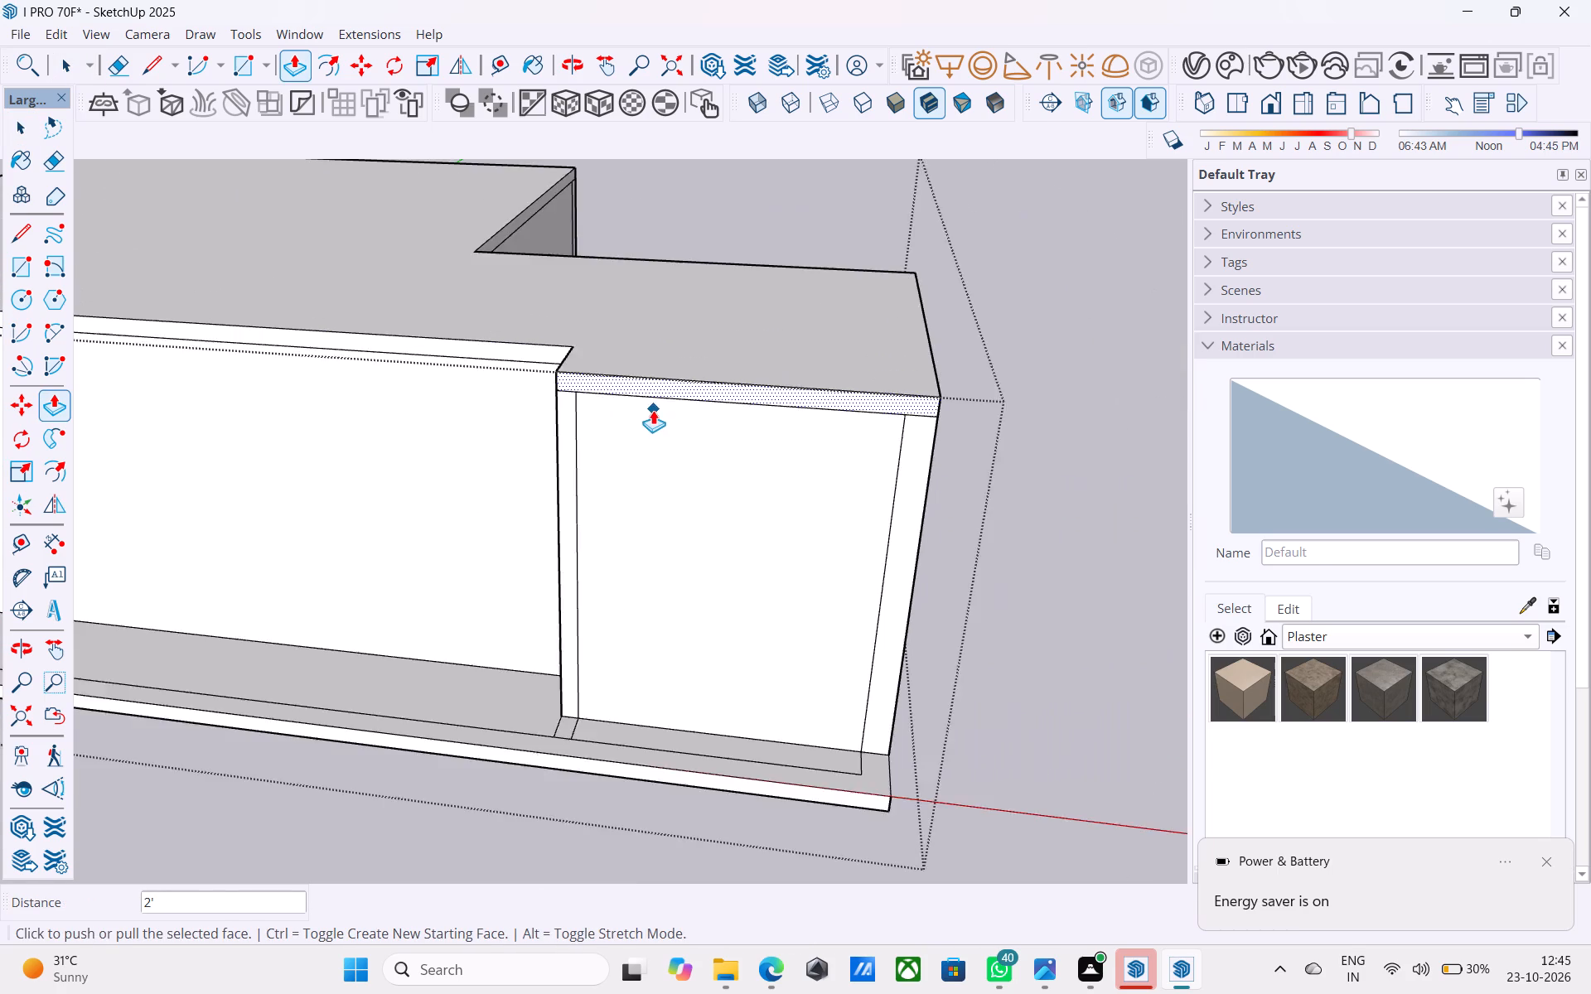
{"action": "scroll", "coordinate": [653, 410], "scroll_direction": "down", "scroll_amount": 10}
{"action": "middle_click_drag", "start_coordinate": [844, 451], "coordinate": [859, 406]}
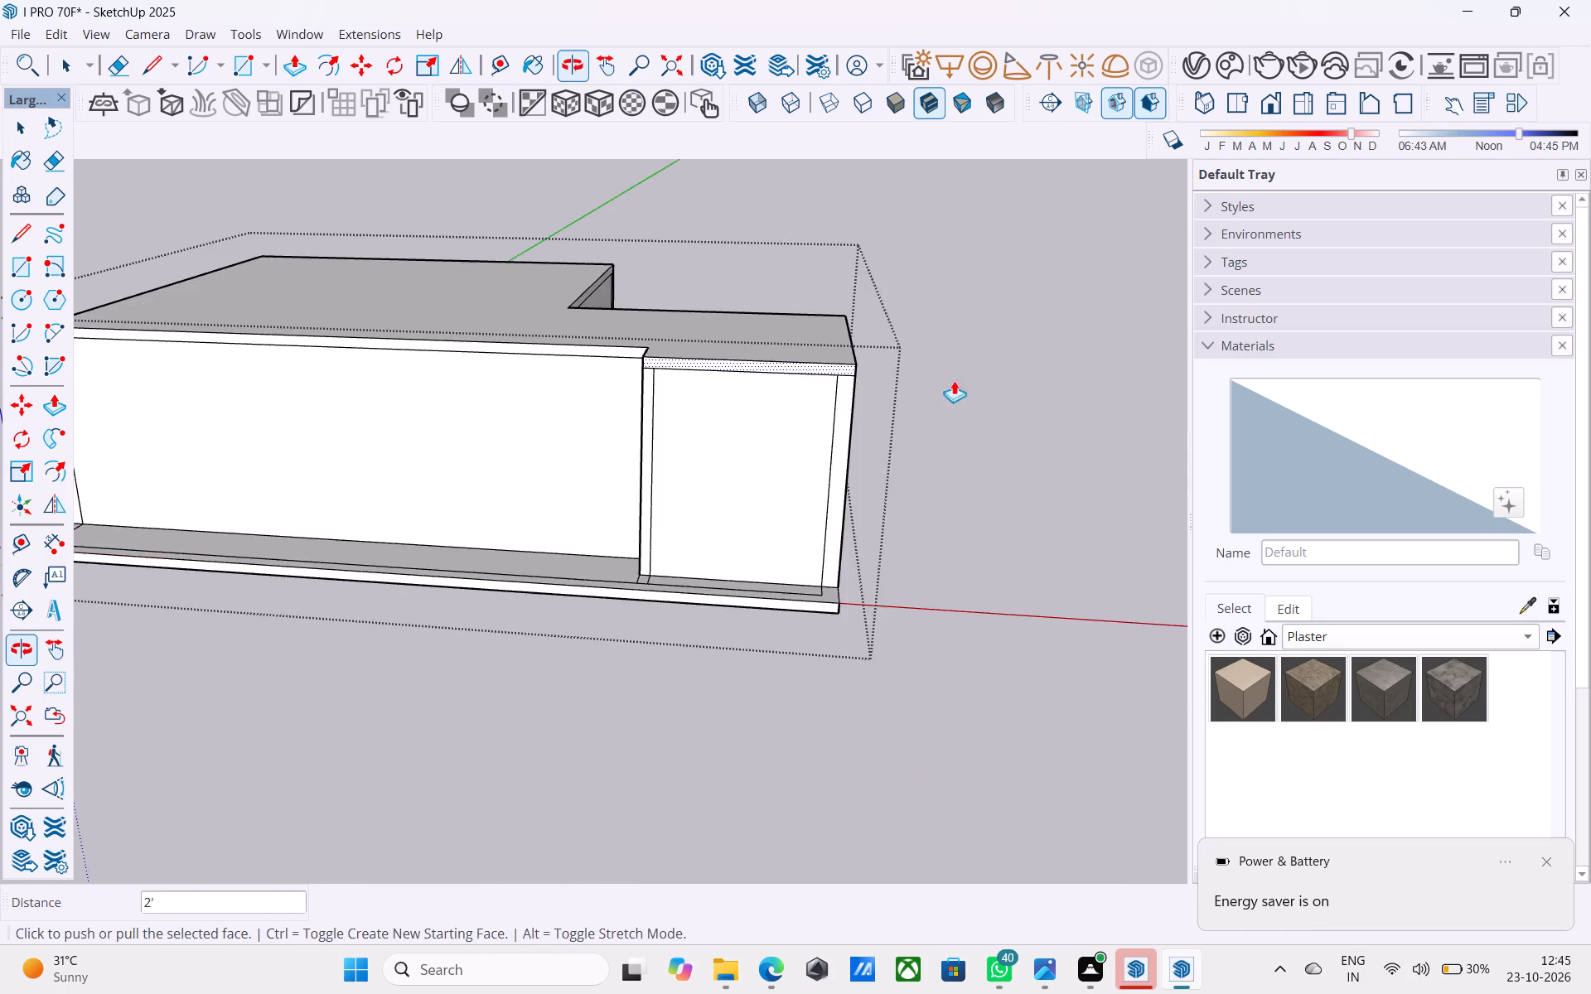
{"action": "scroll", "coordinate": [955, 380], "scroll_direction": "down", "scroll_amount": 5}
{"action": "middle_click_drag", "start_coordinate": [617, 406], "coordinate": [1178, 393]}
{"action": "middle_click_drag", "start_coordinate": [565, 417], "coordinate": [1191, 407]}
{"action": "middle_click_drag", "start_coordinate": [449, 414], "coordinate": [902, 346]}
{"action": "scroll", "coordinate": [908, 346], "scroll_direction": "up", "scroll_amount": 1}
{"action": "scroll", "coordinate": [913, 344], "scroll_direction": "down", "scroll_amount": 6}
{"action": "middle_click_drag", "start_coordinate": [427, 397], "coordinate": [502, 397]}
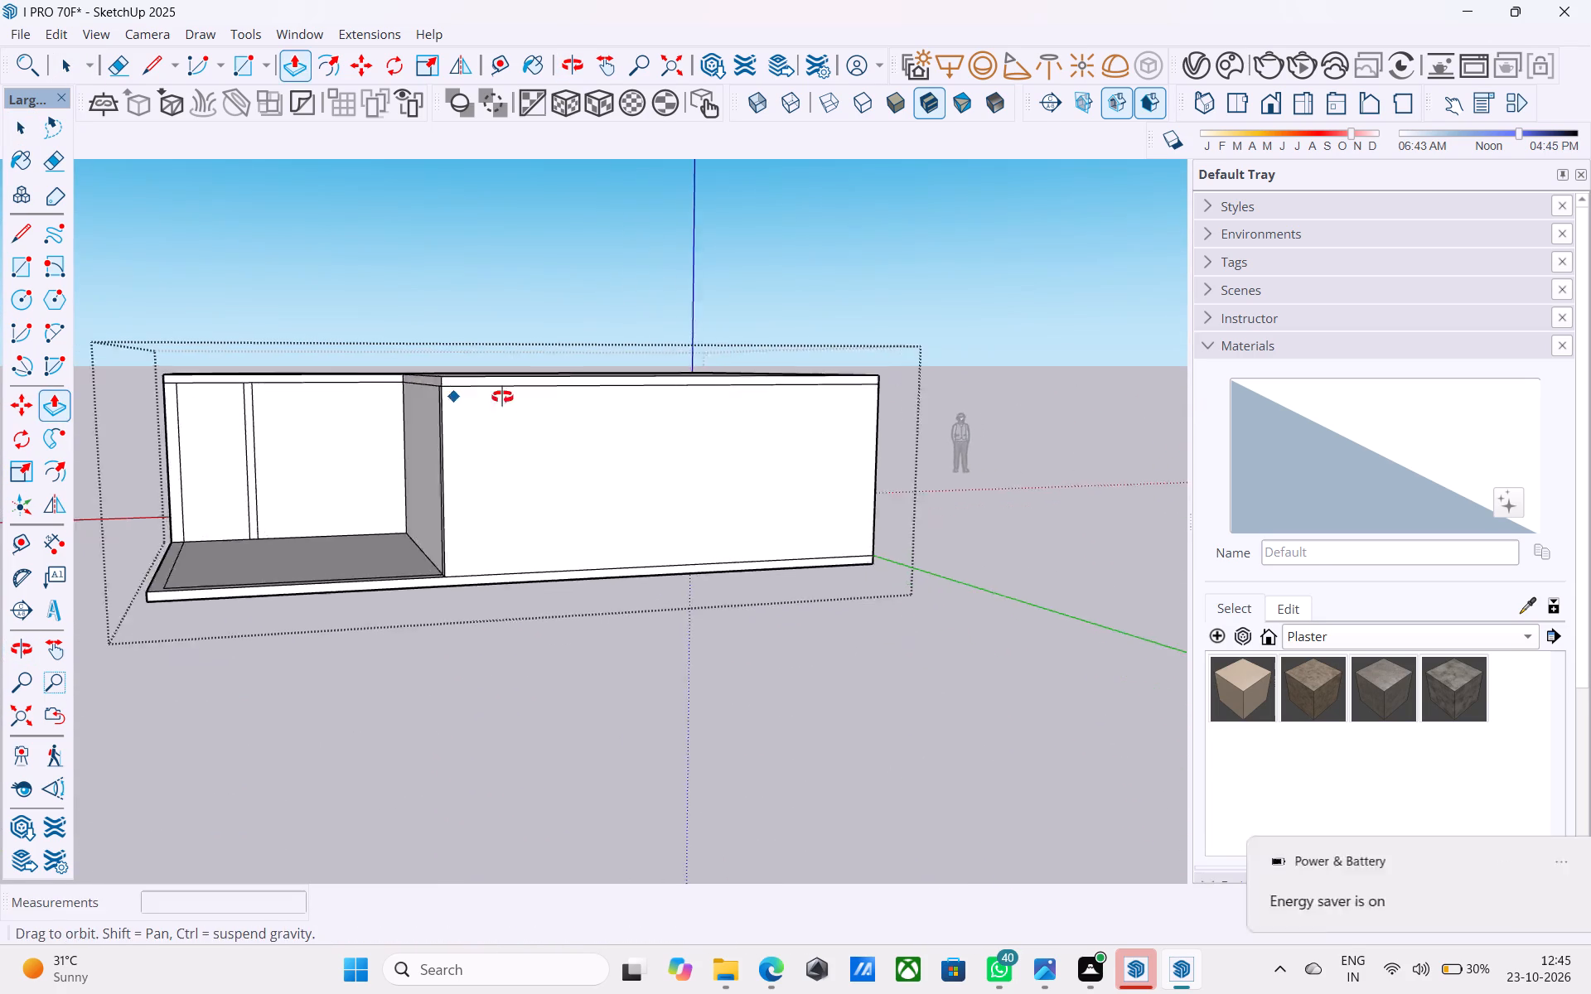
{"action": "middle_click_drag", "start_coordinate": [502, 397], "coordinate": [831, 398]}
{"action": "scroll", "coordinate": [475, 306], "scroll_direction": "down", "scroll_amount": 3}
{"action": "middle_click_drag", "start_coordinate": [592, 316], "coordinate": [778, 370]}
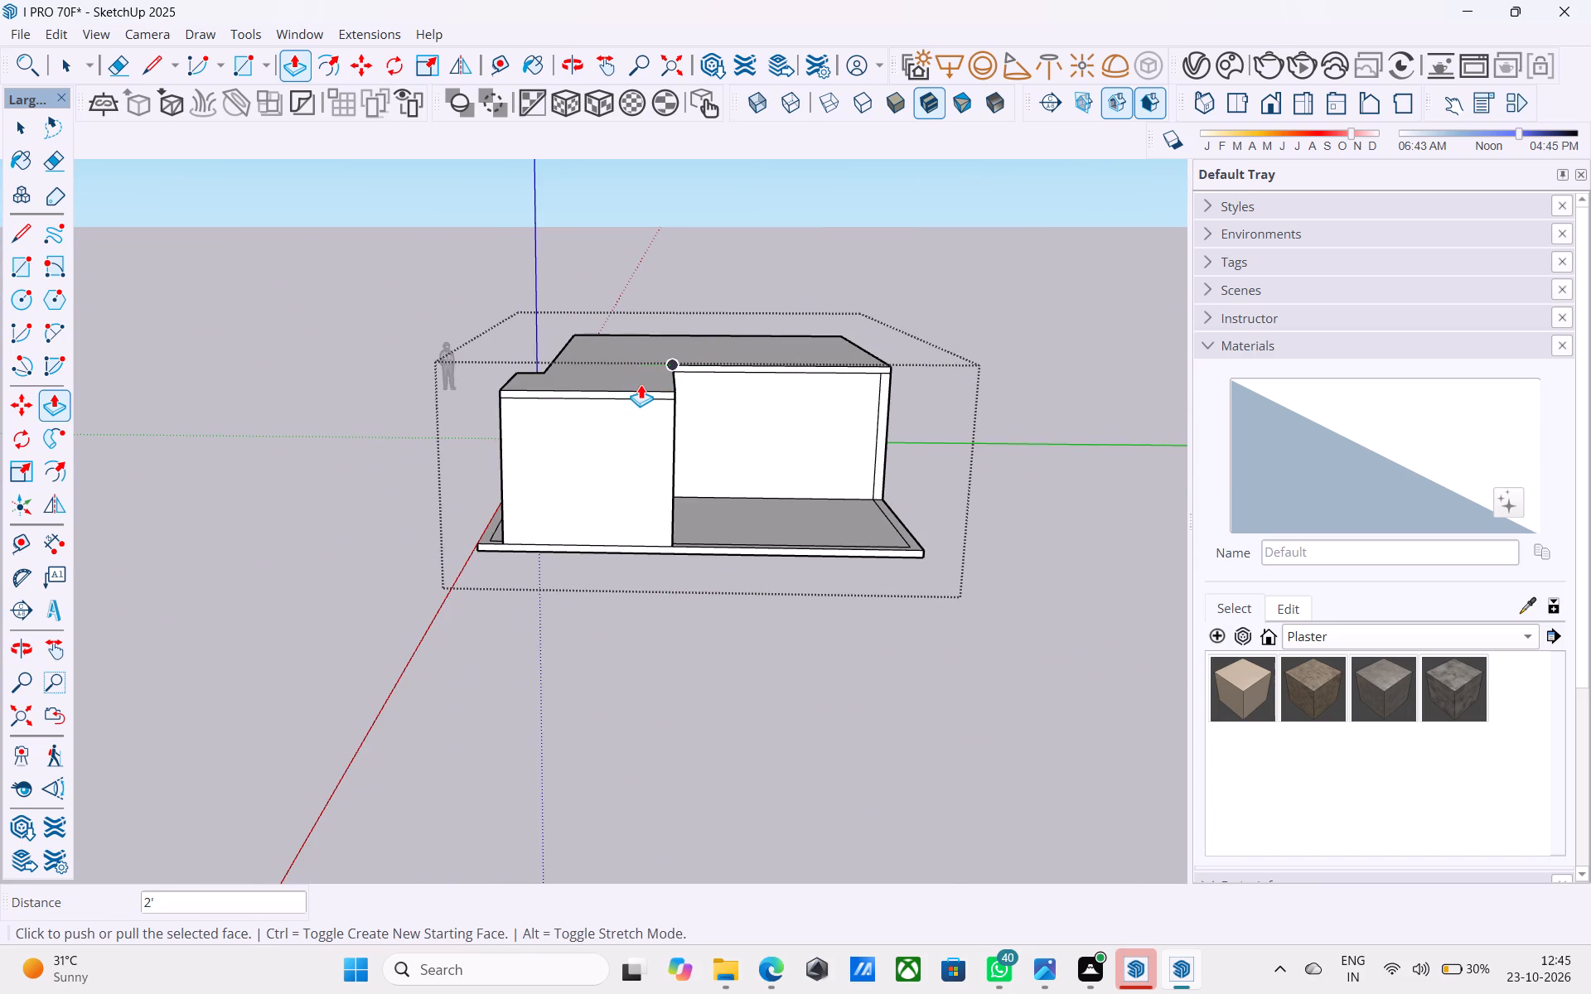
{"action": "scroll", "coordinate": [641, 384], "scroll_direction": "up", "scroll_amount": 4}
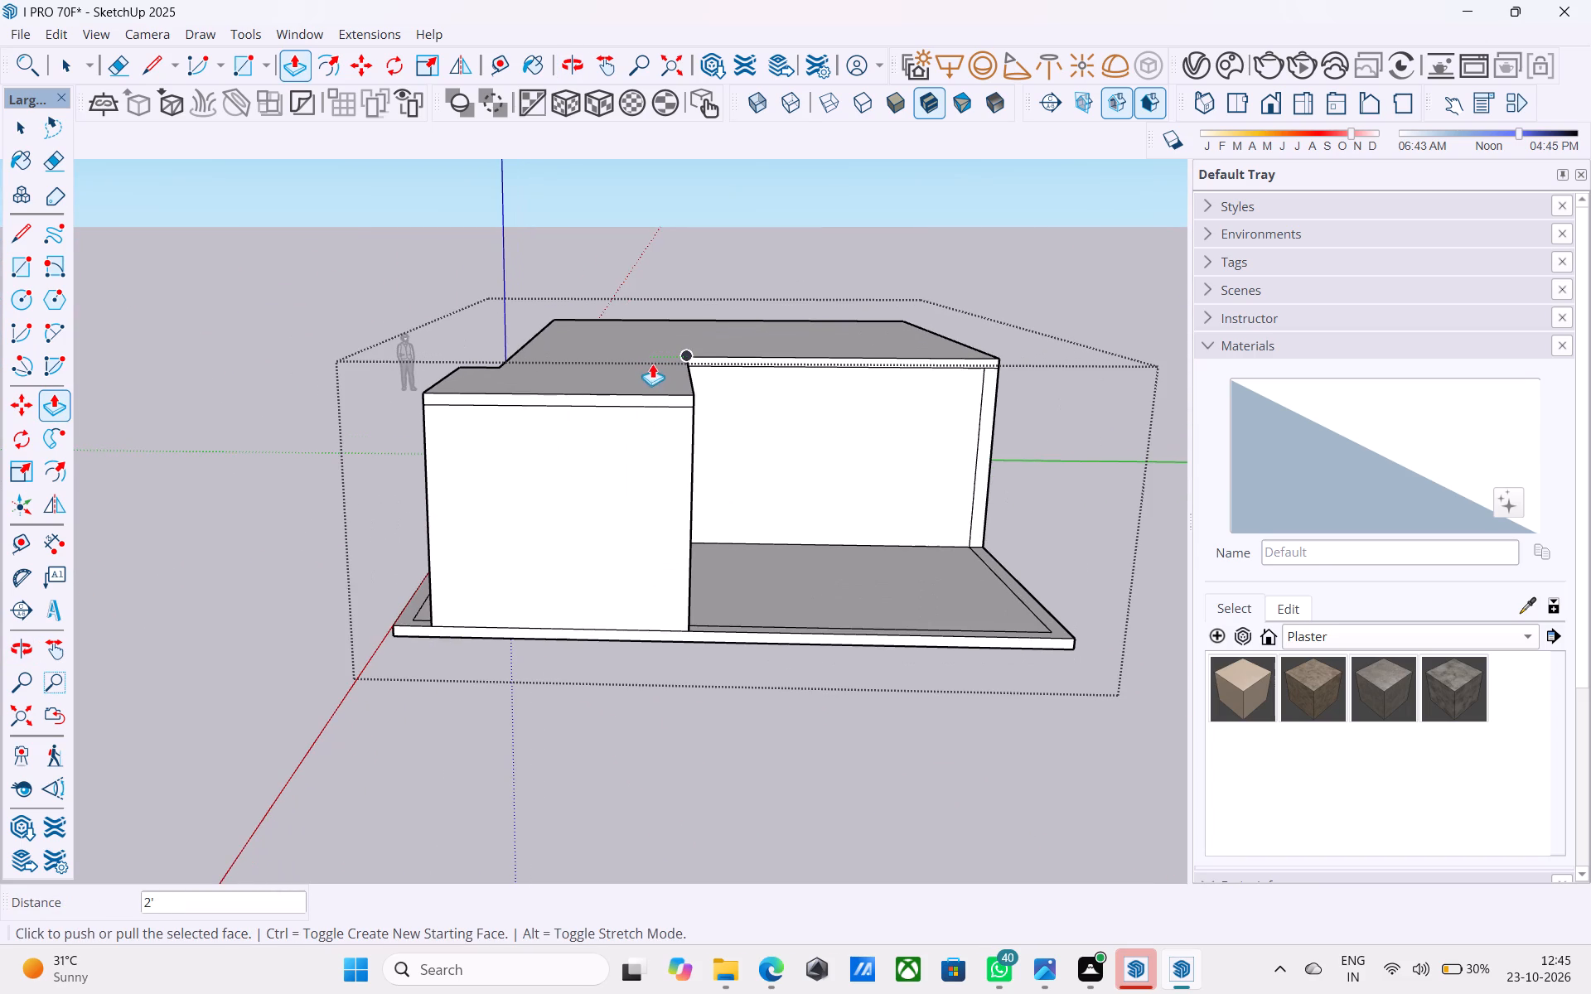
Save the house model.
{"action": "key", "text": "ctrl+s"}
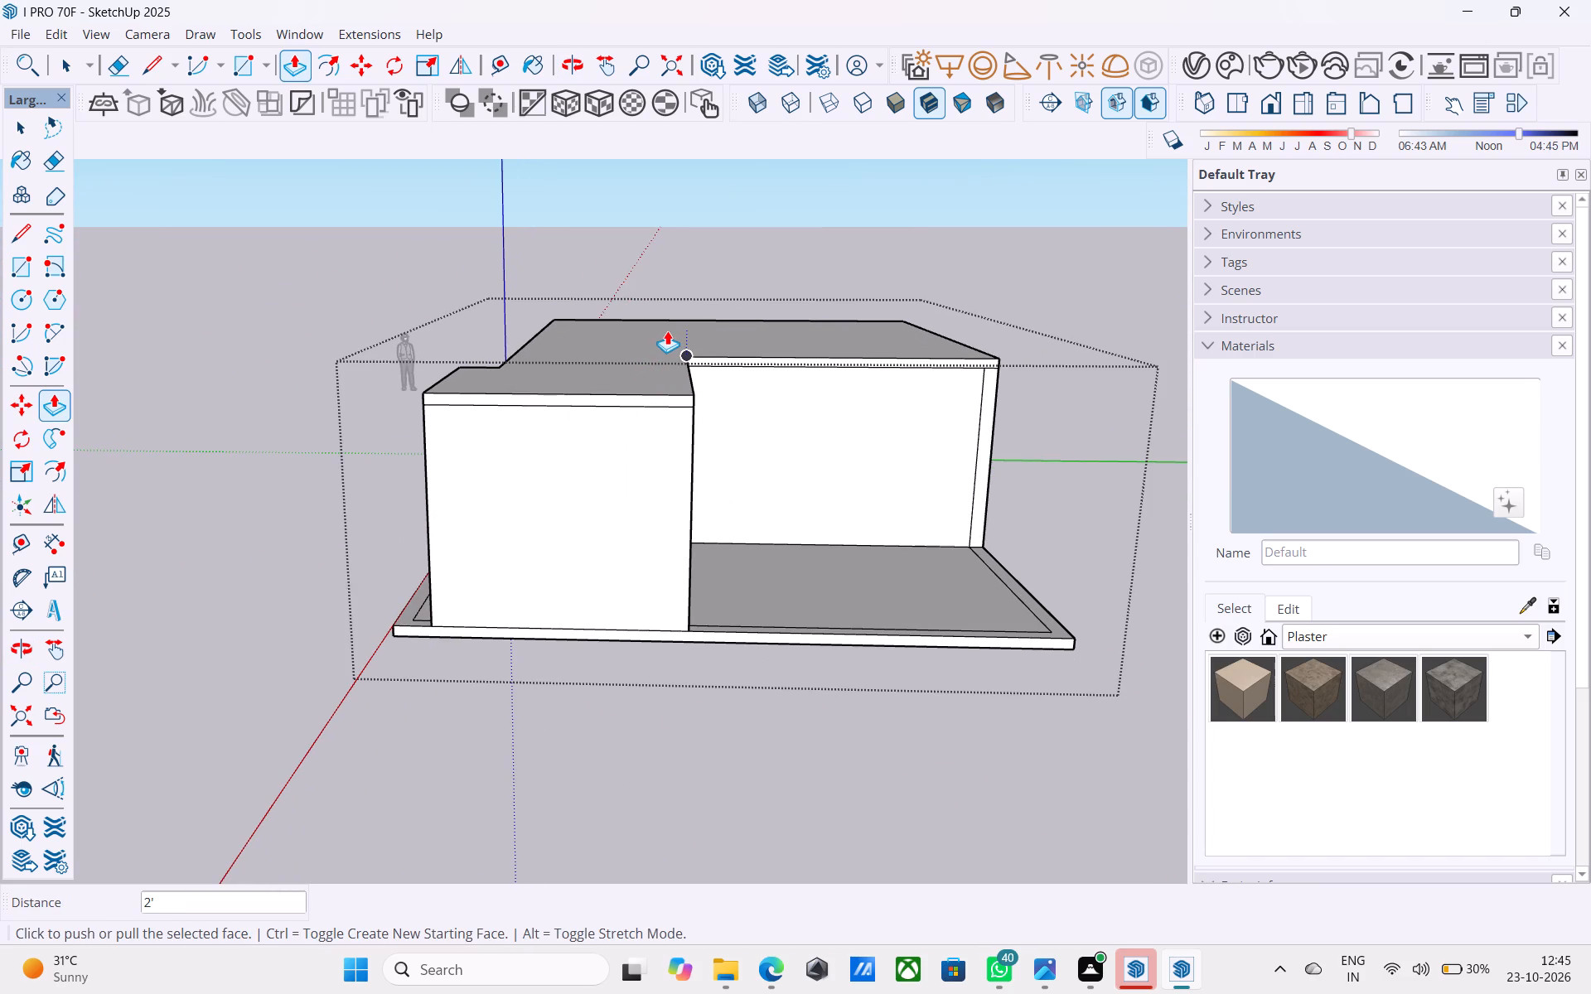
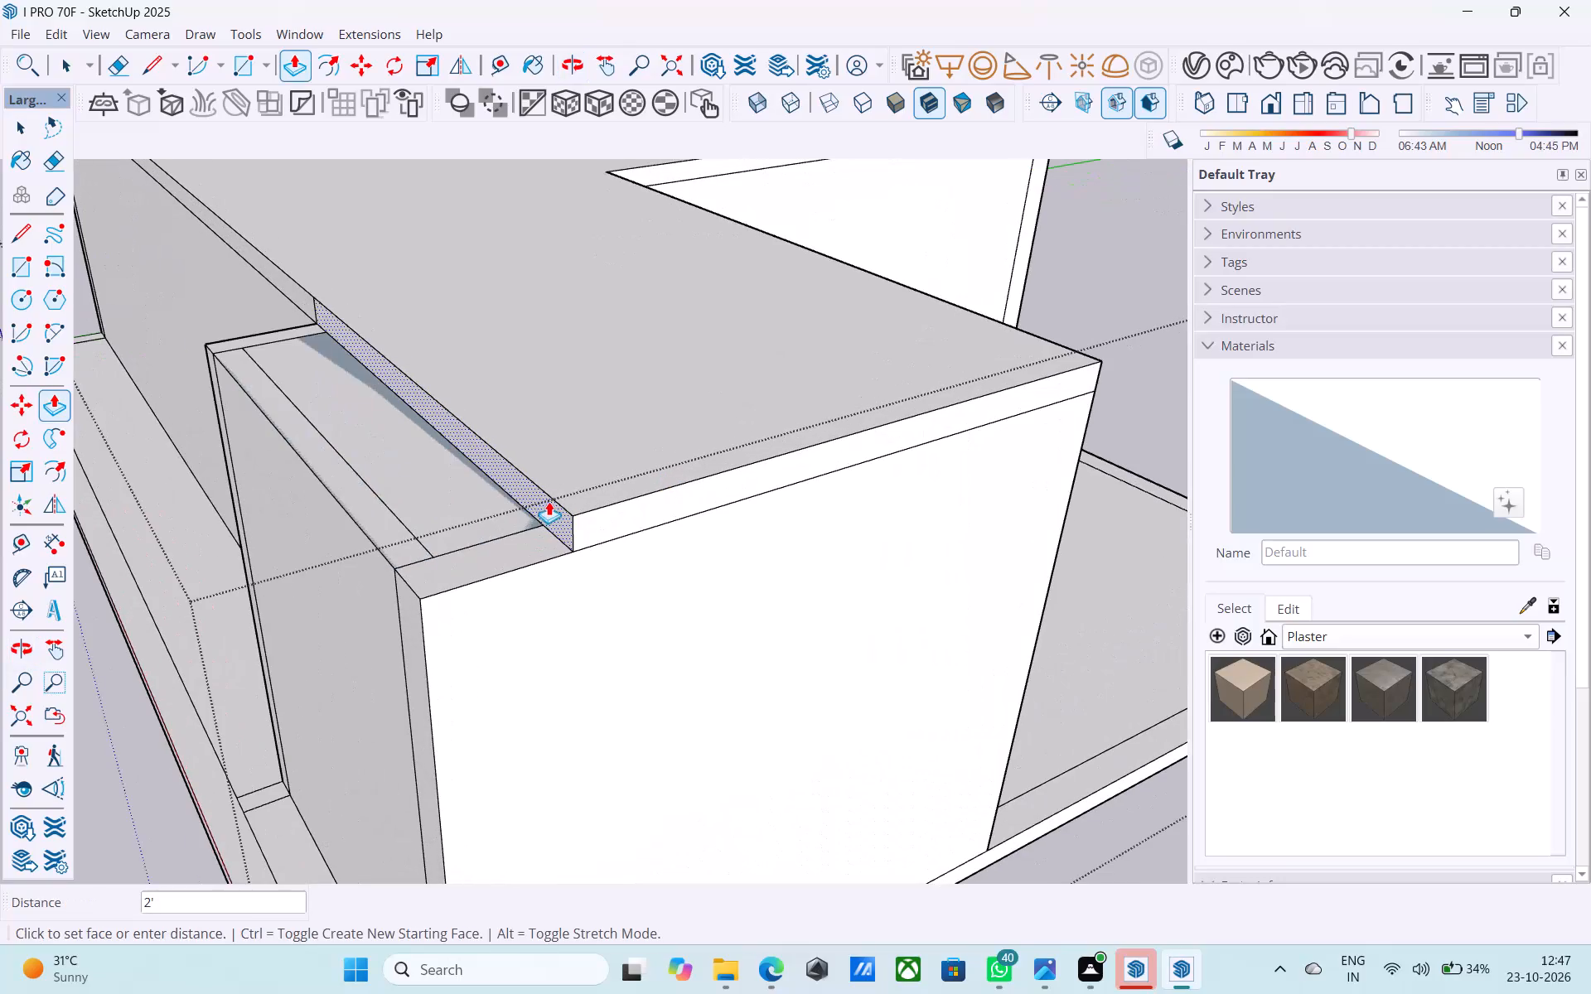
Push/Pull the slab's side face over the projecting room outward by 1' 6" and another 6", flush with the outer wall.
{"action": "left_click", "coordinate": [549, 499]}
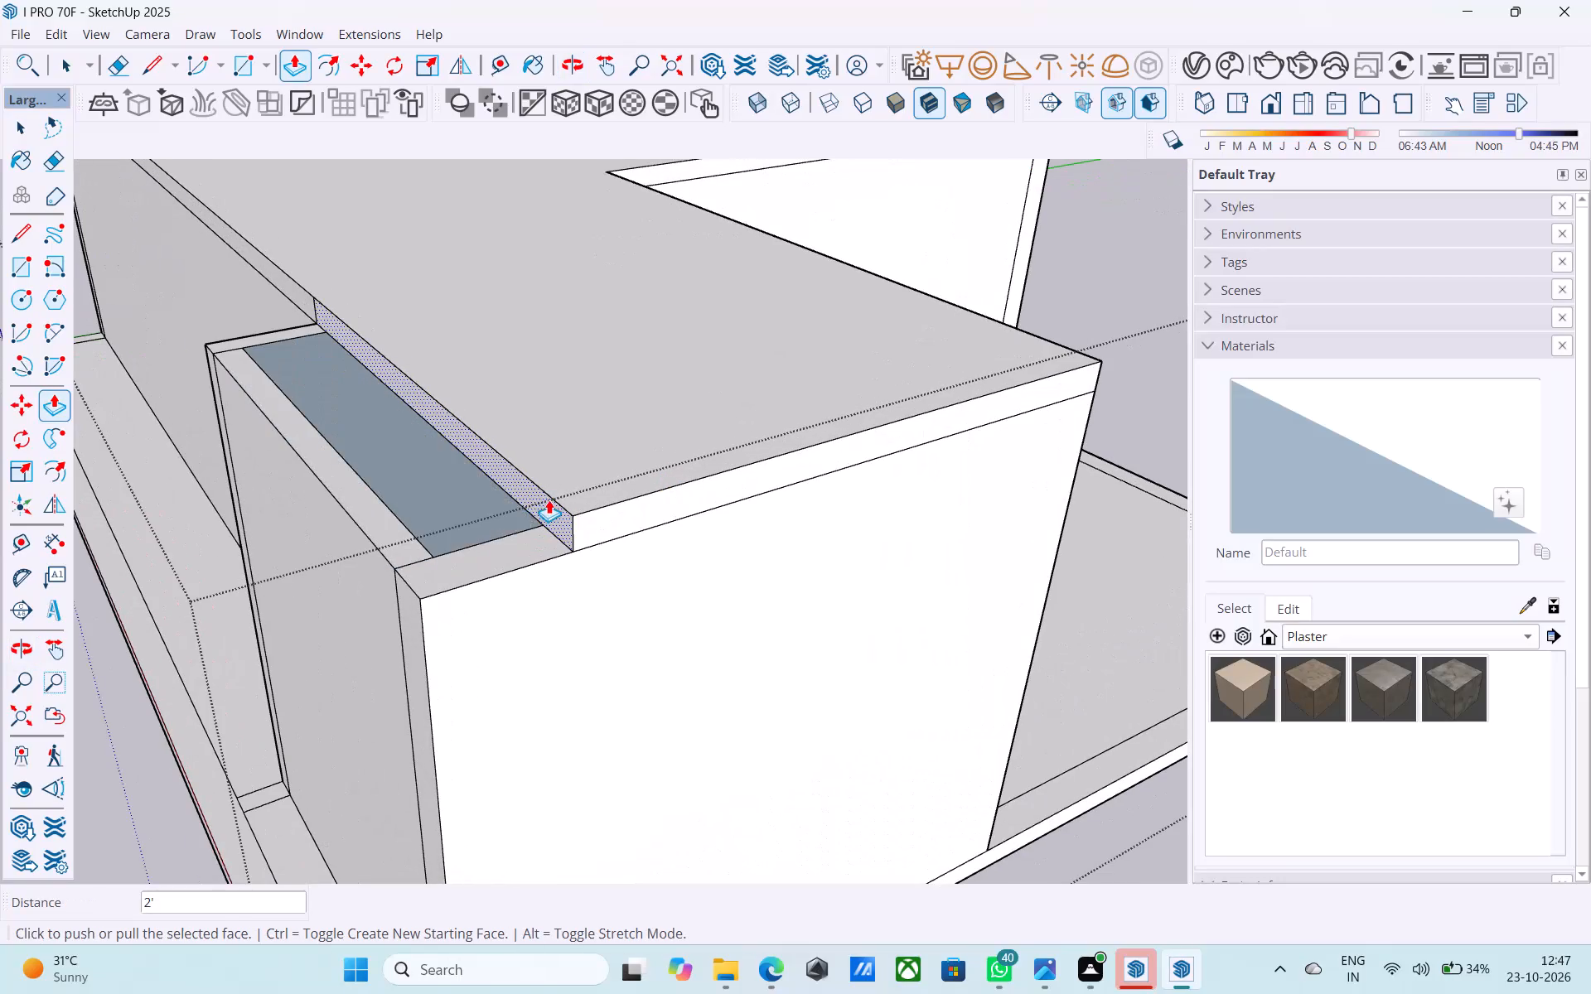
{"action": "left_click", "coordinate": [532, 513]}
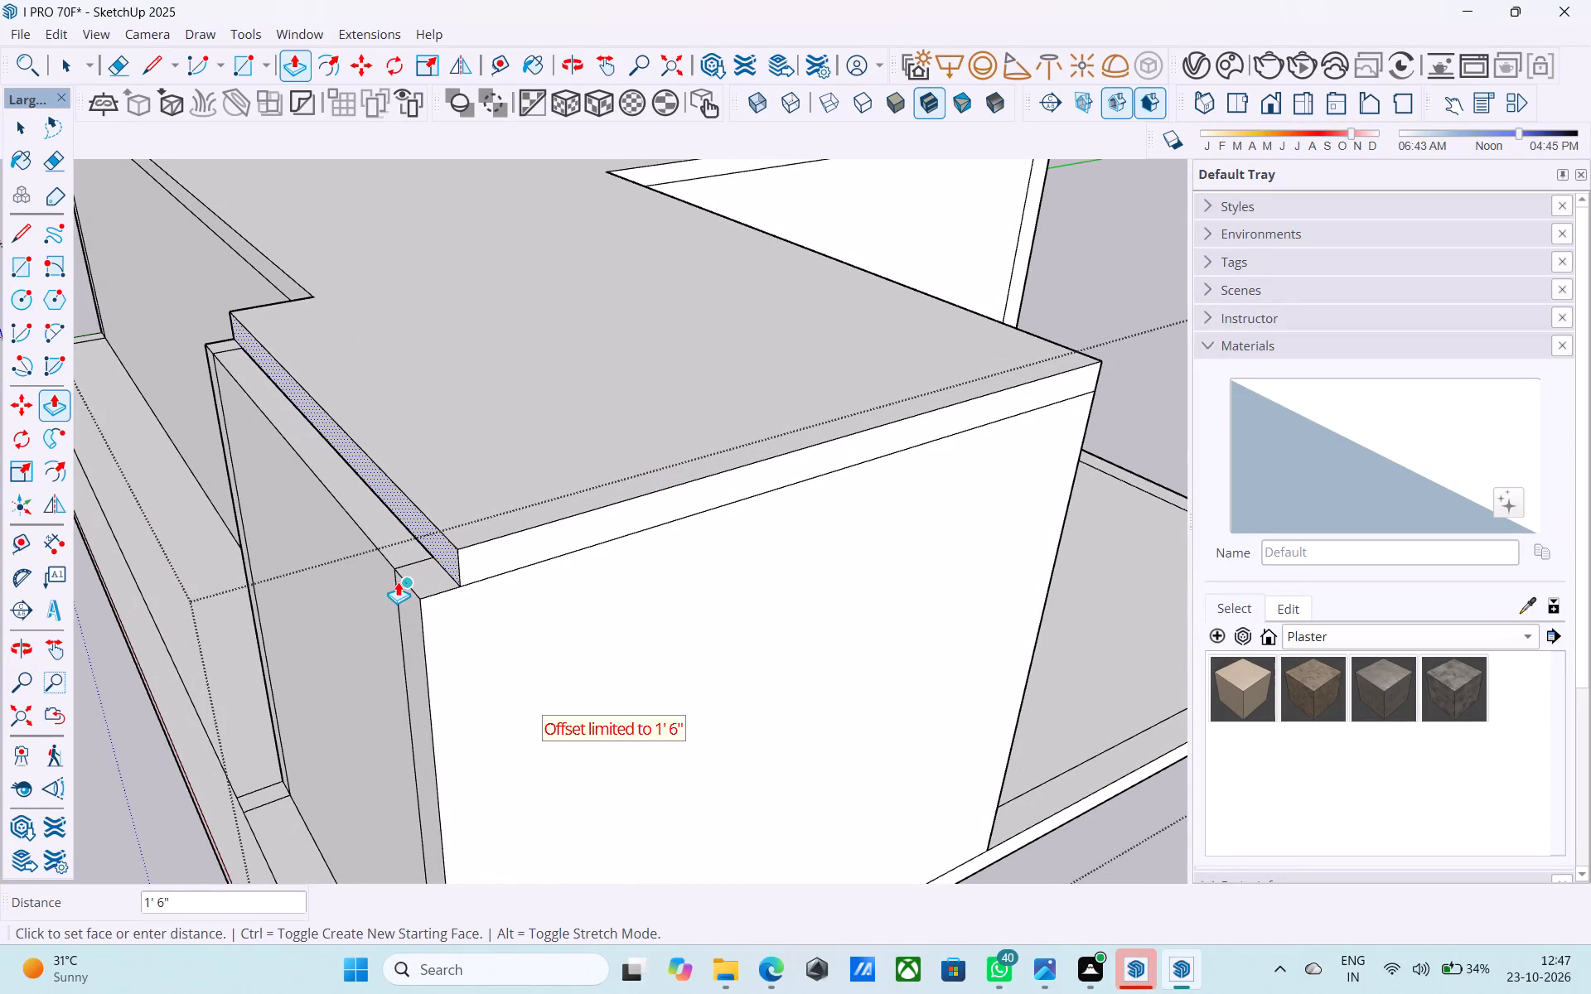
{"action": "left_click", "coordinate": [398, 581]}
{"action": "left_click", "coordinate": [438, 558]}
{"action": "left_click", "coordinate": [404, 585]}
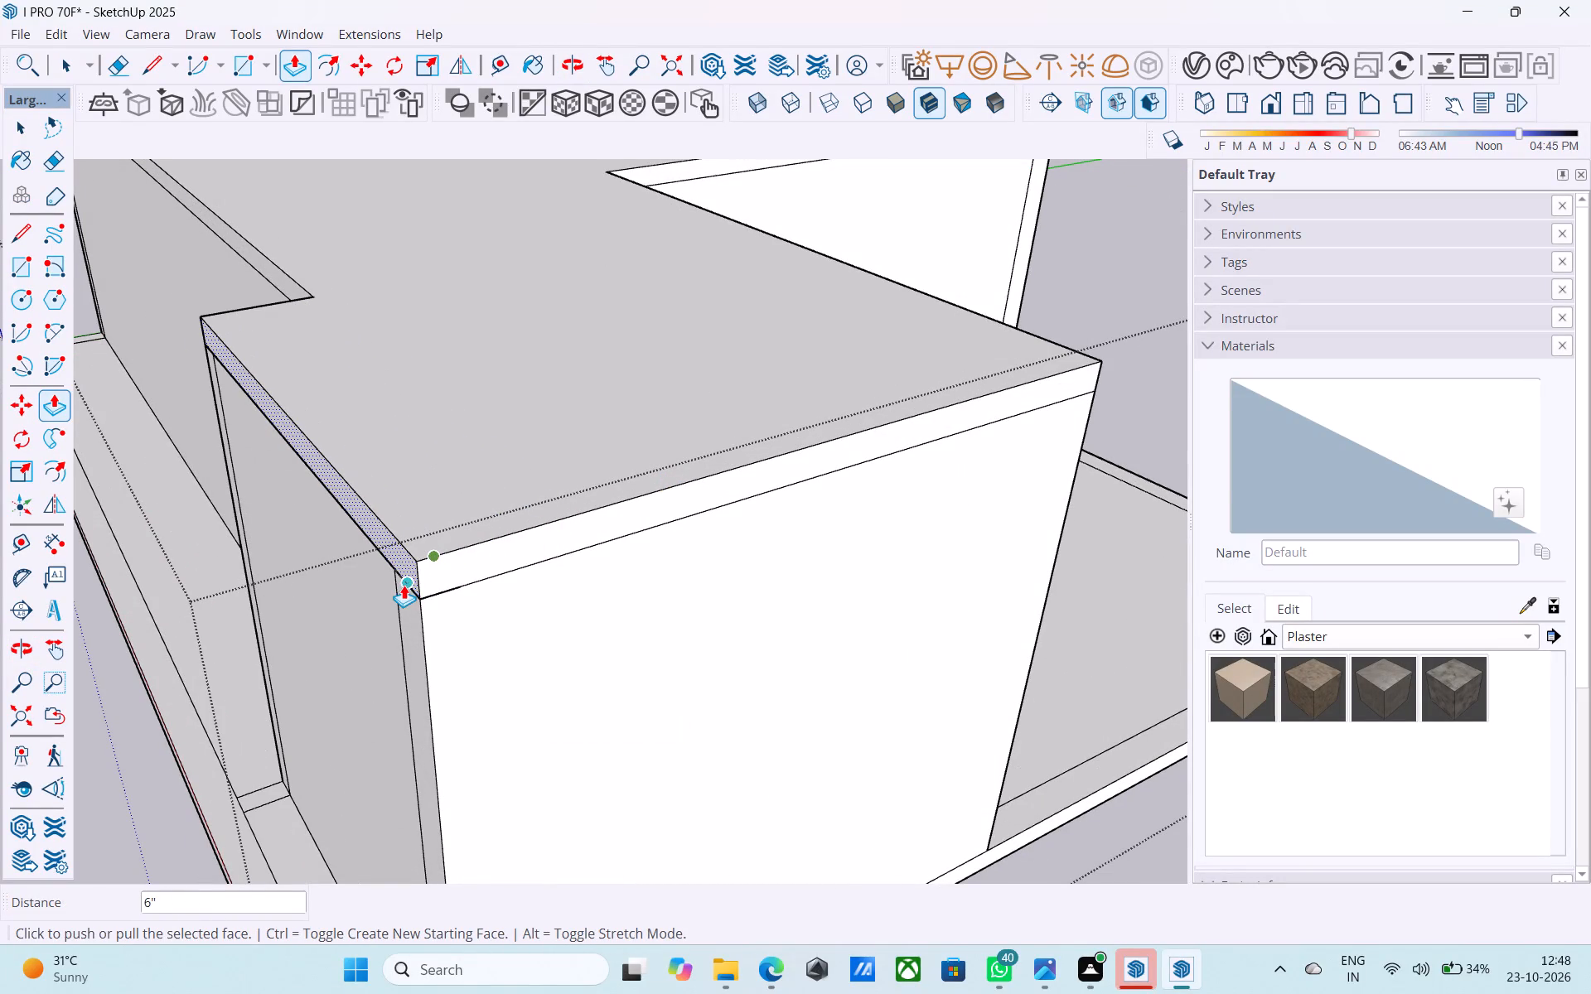
Save the house model.
{"action": "scroll", "coordinate": [582, 552], "scroll_direction": "down", "scroll_amount": 7}
{"action": "middle_click_drag", "start_coordinate": [597, 562], "coordinate": [526, 417]}
{"action": "scroll", "coordinate": [531, 408], "scroll_direction": "down", "scroll_amount": 6}
{"action": "middle_click_drag", "start_coordinate": [587, 447], "coordinate": [546, 446]}
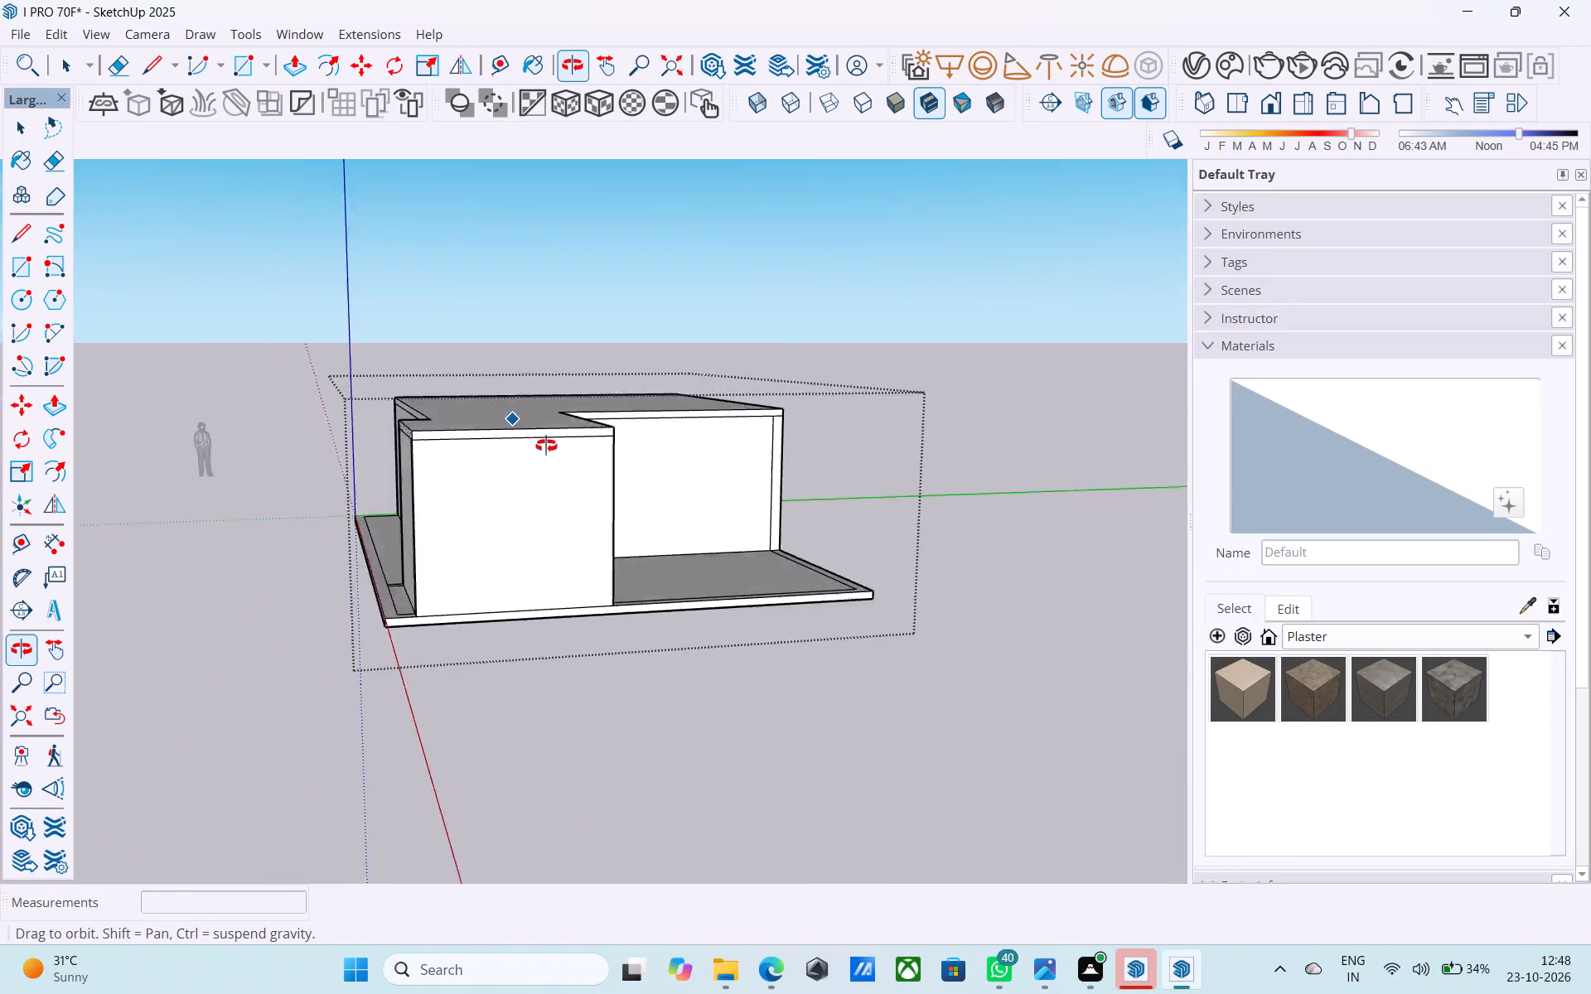
{"action": "middle_click_drag", "start_coordinate": [546, 446], "coordinate": [534, 471]}
{"action": "scroll", "coordinate": [634, 460], "scroll_direction": "down", "scroll_amount": 5}
{"action": "middle_click_drag", "start_coordinate": [672, 463], "coordinate": [601, 511]}
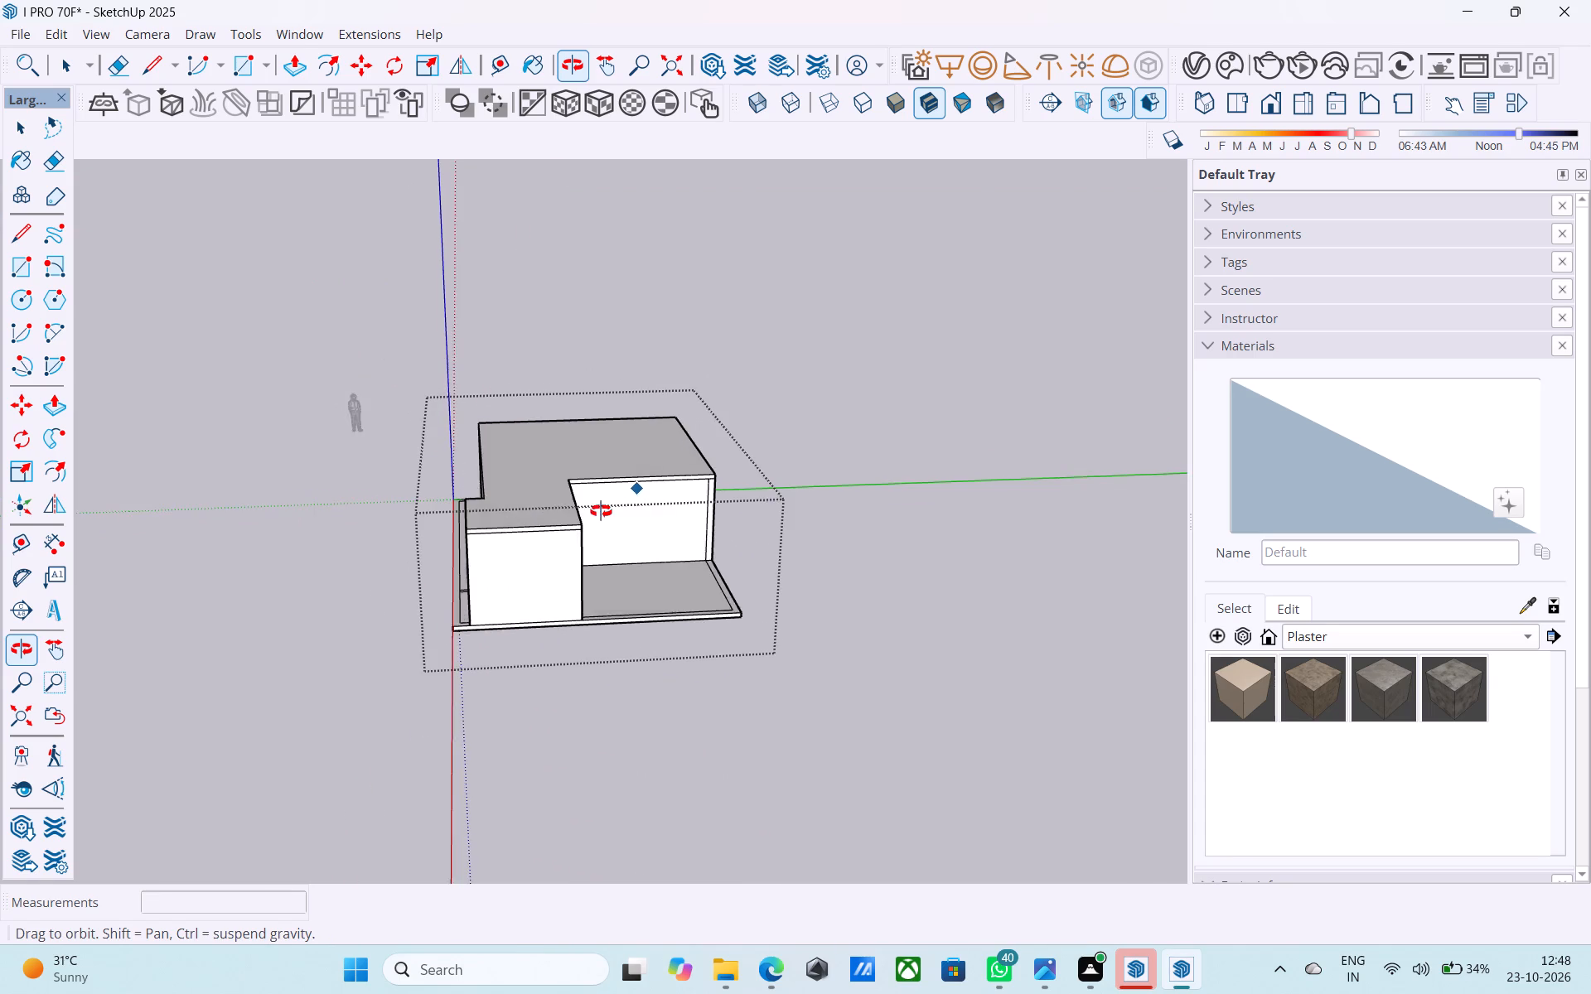
{"action": "middle_click_drag", "start_coordinate": [601, 511], "coordinate": [602, 511]}
{"action": "scroll", "coordinate": [602, 515], "scroll_direction": "up", "scroll_amount": 5}
{"action": "key", "text": "space"}
{"action": "key", "text": "ctrl+s"}
Erase the intermediate vertical lines on the projecting room's side wall facing the open floor area.
{"action": "middle_click_drag", "start_coordinate": [600, 527], "coordinate": [499, 484]}
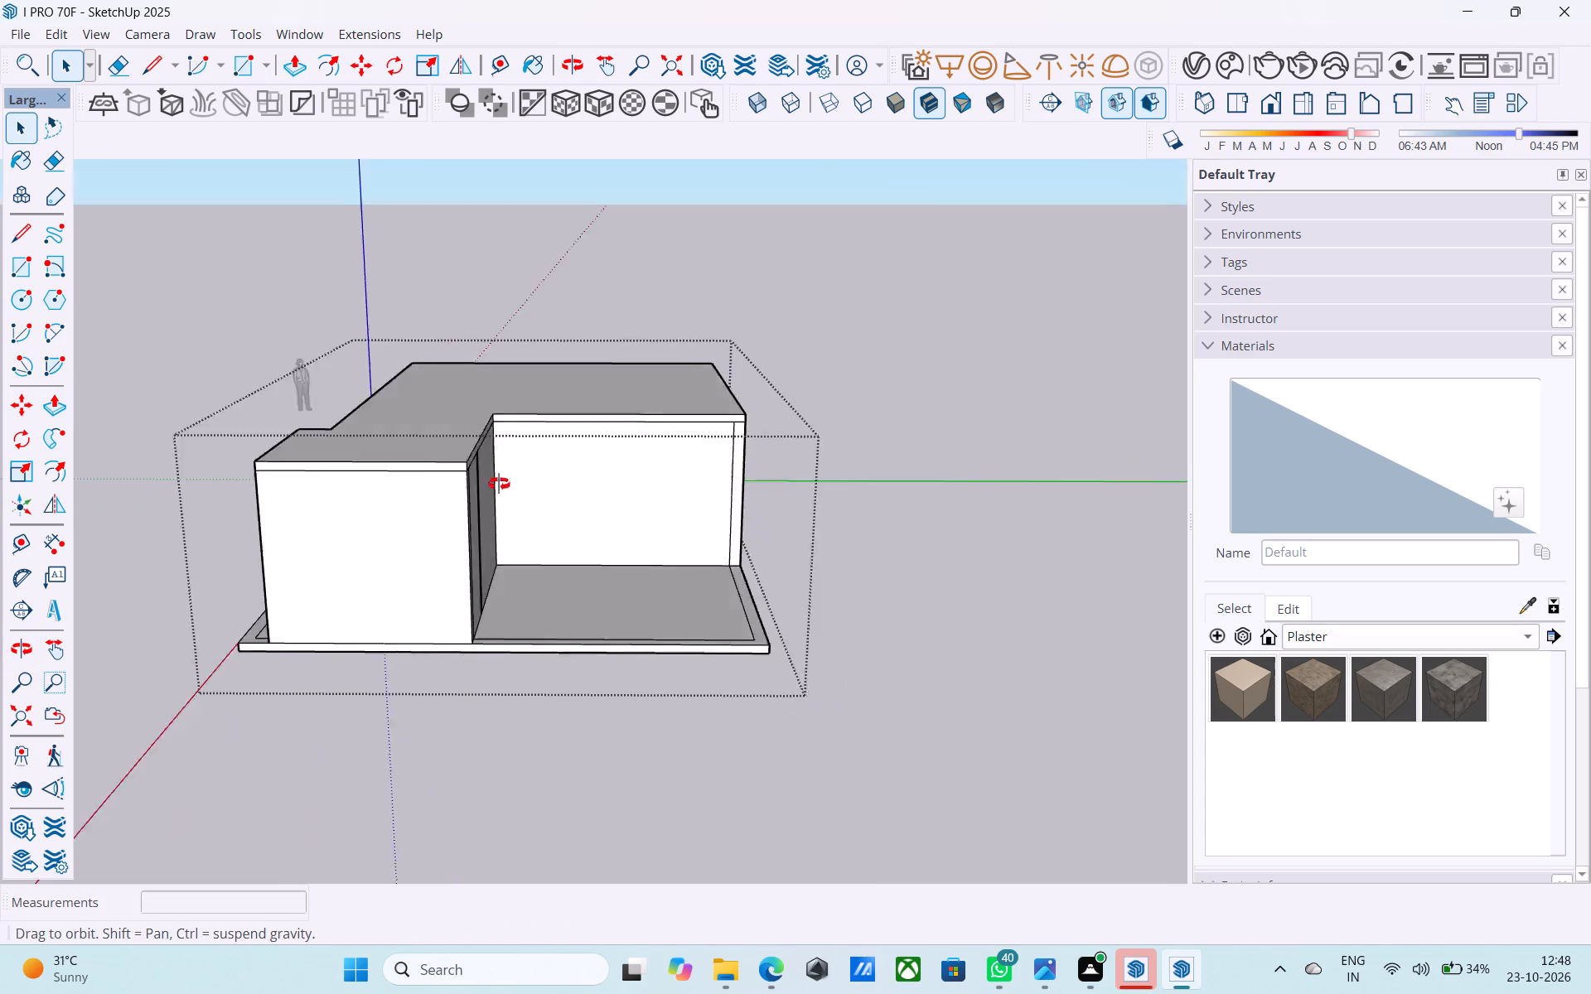
{"action": "middle_click_drag", "start_coordinate": [499, 484], "coordinate": [440, 484]}
{"action": "scroll", "coordinate": [346, 506], "scroll_direction": "up", "scroll_amount": 5}
{"action": "left_click", "coordinate": [345, 505]}
{"action": "scroll", "coordinate": [345, 506], "scroll_direction": "up", "scroll_amount": 4}
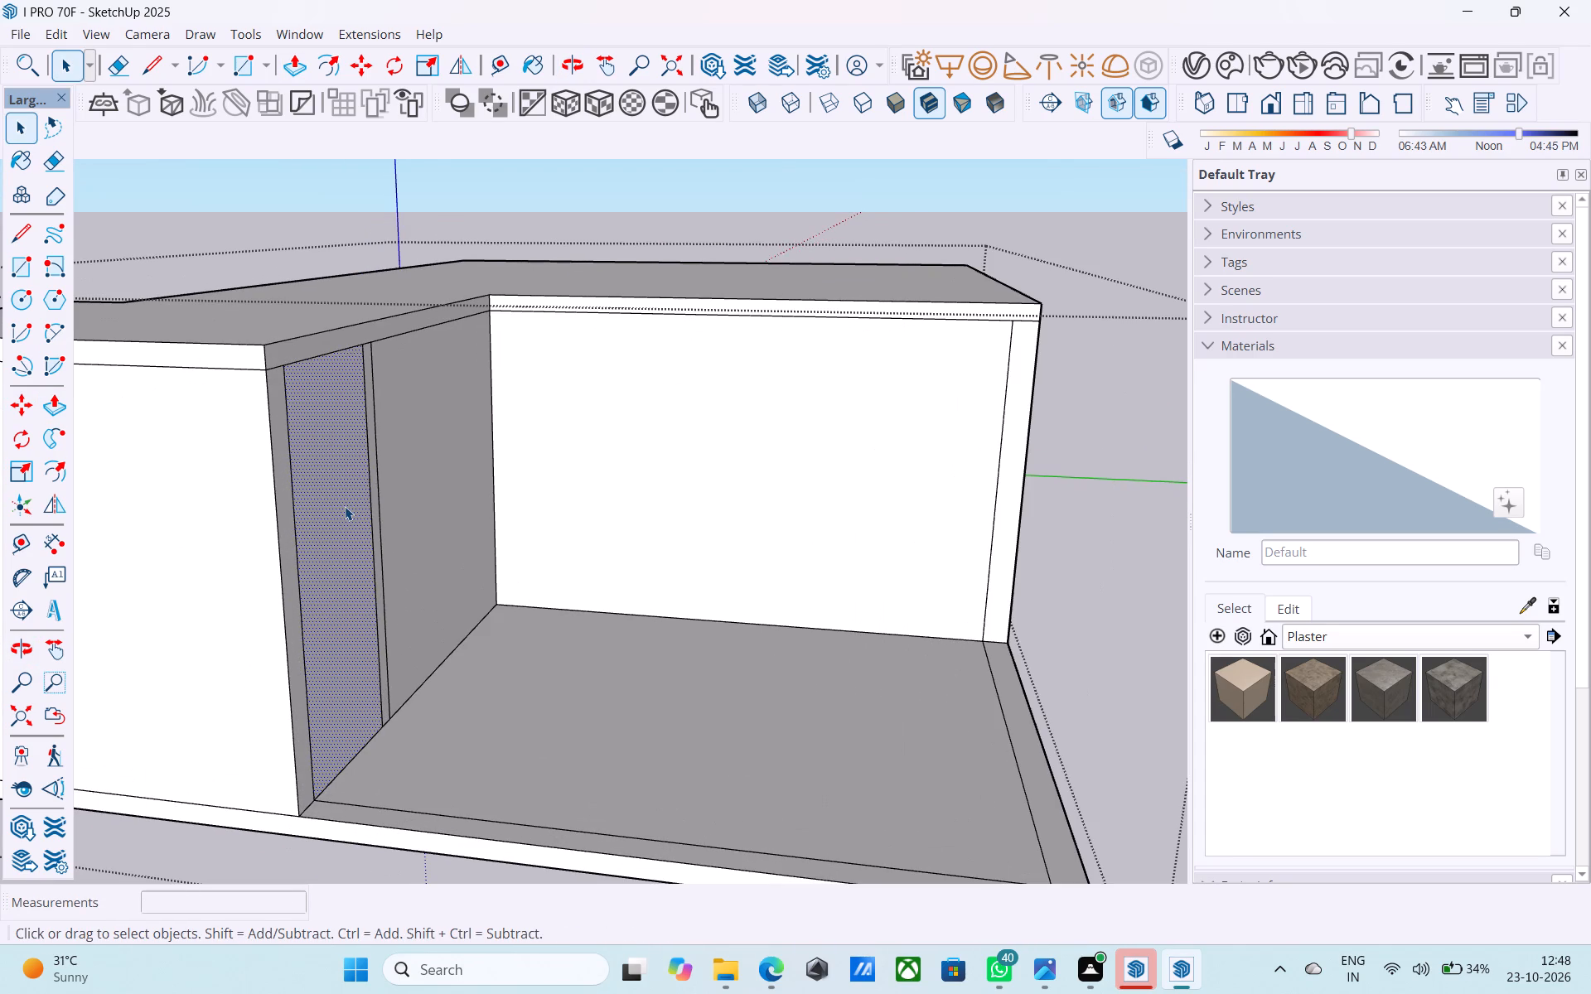
{"action": "key", "text": "e"}
{"action": "left_click_drag", "start_coordinate": [345, 506], "coordinate": [390, 485]}
{"action": "key", "text": "space"}
Save the house model.
{"action": "scroll", "coordinate": [390, 485], "scroll_direction": "down", "scroll_amount": 6}
{"action": "middle_click_drag", "start_coordinate": [391, 485], "coordinate": [534, 534]}
{"action": "key", "text": "ctrl+s"}
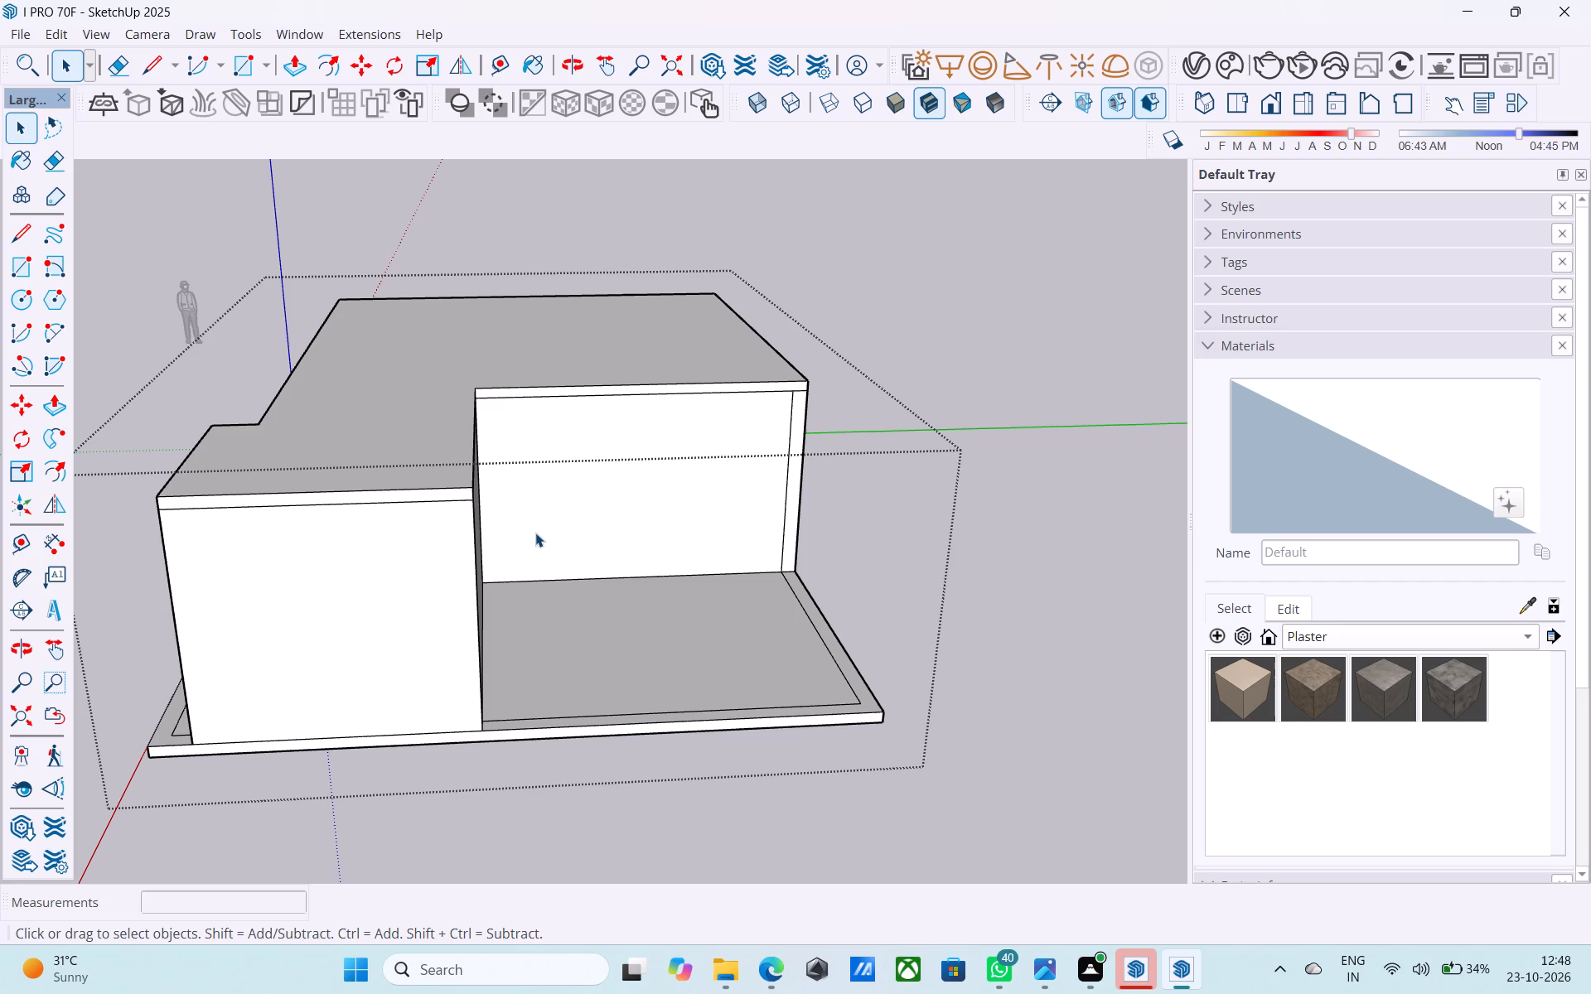
Push/Pull the recessed slab edge 14' 9" outward over the open floor area, flush with the projecting room's front.
{"action": "middle_click_drag", "start_coordinate": [531, 515], "coordinate": [528, 511]}
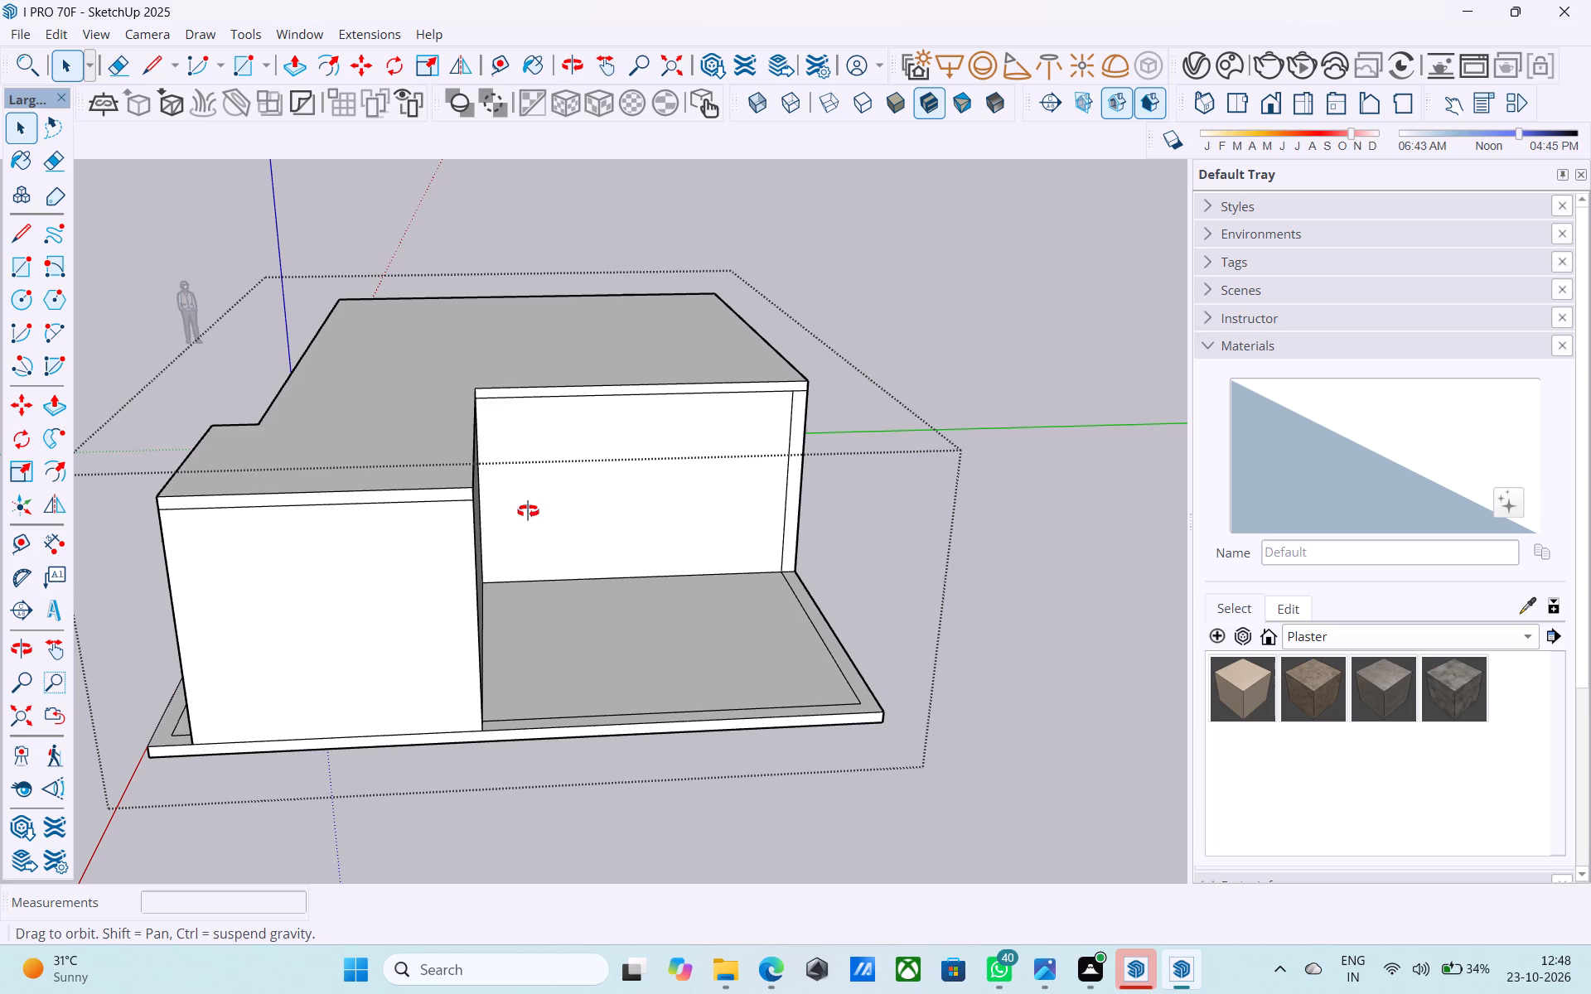
{"action": "middle_click_drag", "start_coordinate": [528, 511], "coordinate": [516, 579]}
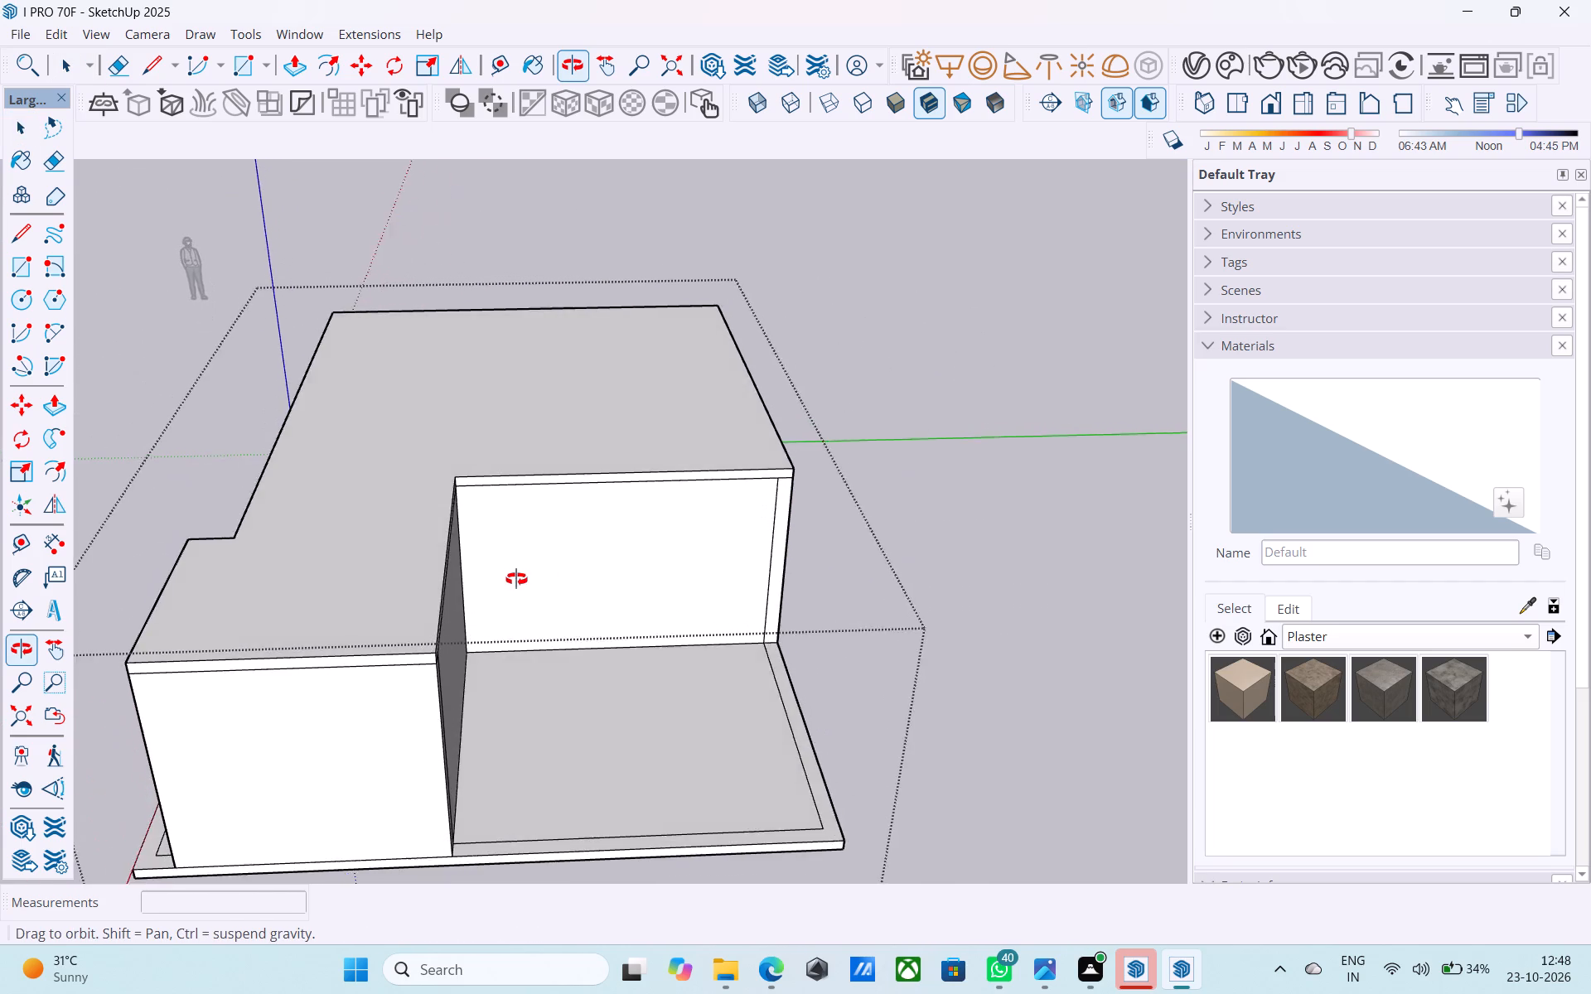
{"action": "middle_click_drag", "start_coordinate": [516, 579], "coordinate": [545, 539]}
{"action": "scroll", "coordinate": [545, 539], "scroll_direction": "down", "scroll_amount": 3}
{"action": "middle_click_drag", "start_coordinate": [545, 539], "coordinate": [528, 525]}
{"action": "scroll", "coordinate": [568, 447], "scroll_direction": "up", "scroll_amount": 9}
{"action": "left_click", "coordinate": [571, 431]}
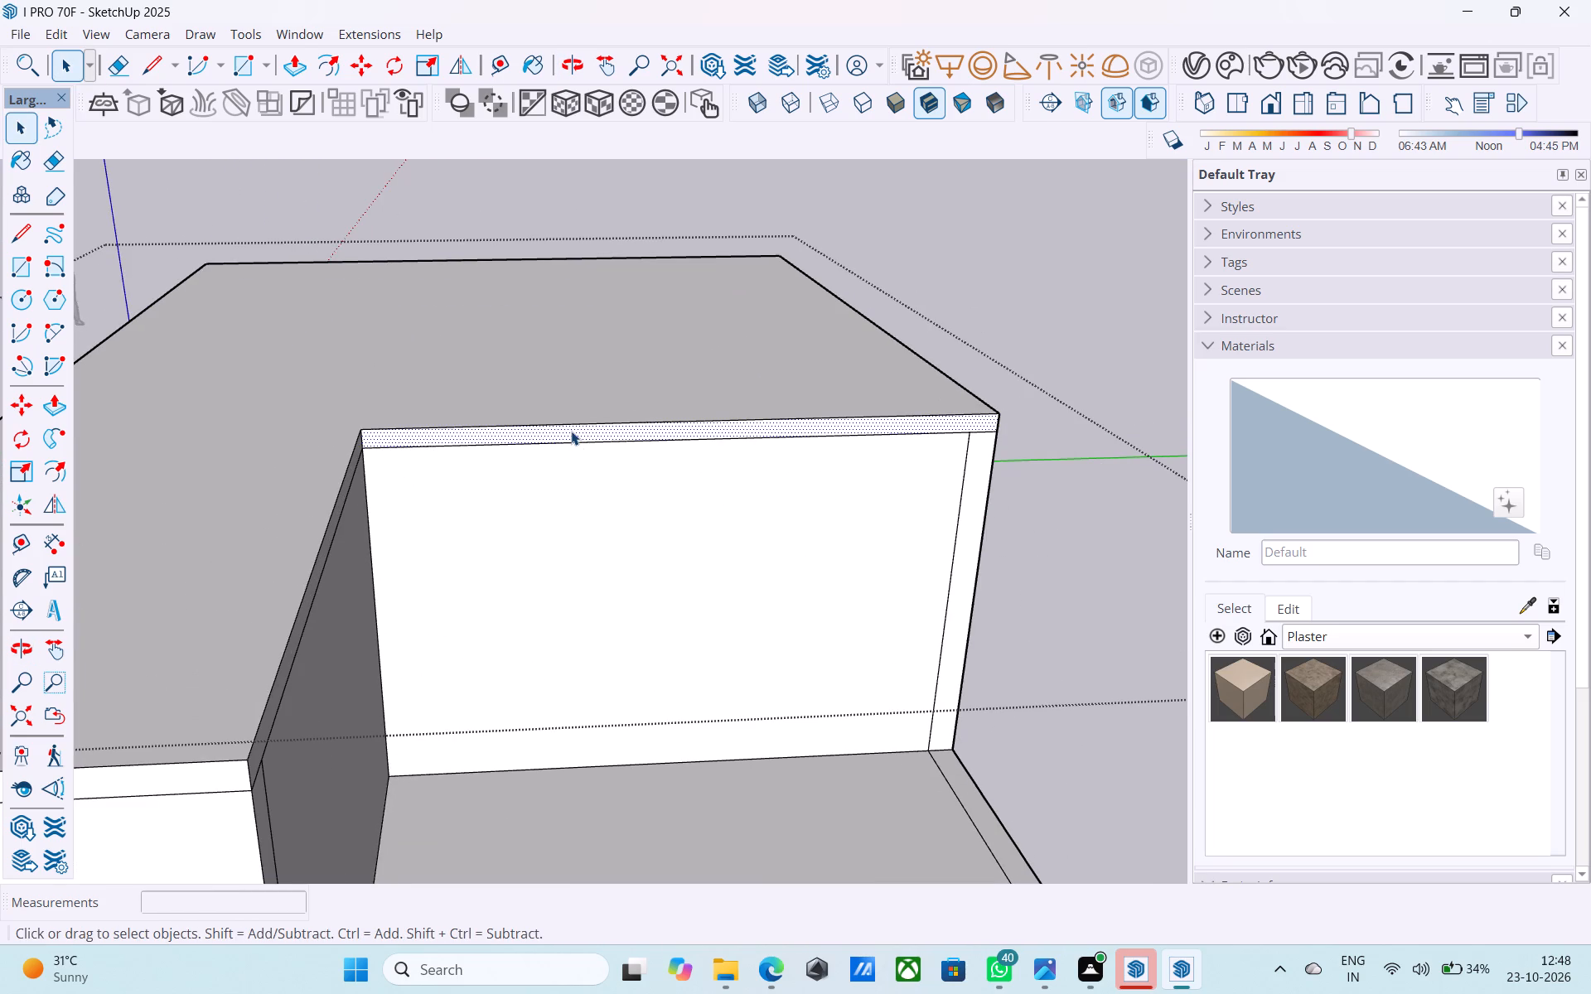
{"action": "key", "text": "p"}
{"action": "left_click", "coordinate": [571, 431]}
{"action": "left_click", "coordinate": [234, 768]}
Erase the vertical seam line on the slab's front edge above the projecting room's wall corner.
{"action": "scroll", "coordinate": [322, 696], "scroll_direction": "down", "scroll_amount": 6}
{"action": "middle_click_drag", "start_coordinate": [341, 673], "coordinate": [444, 667]}
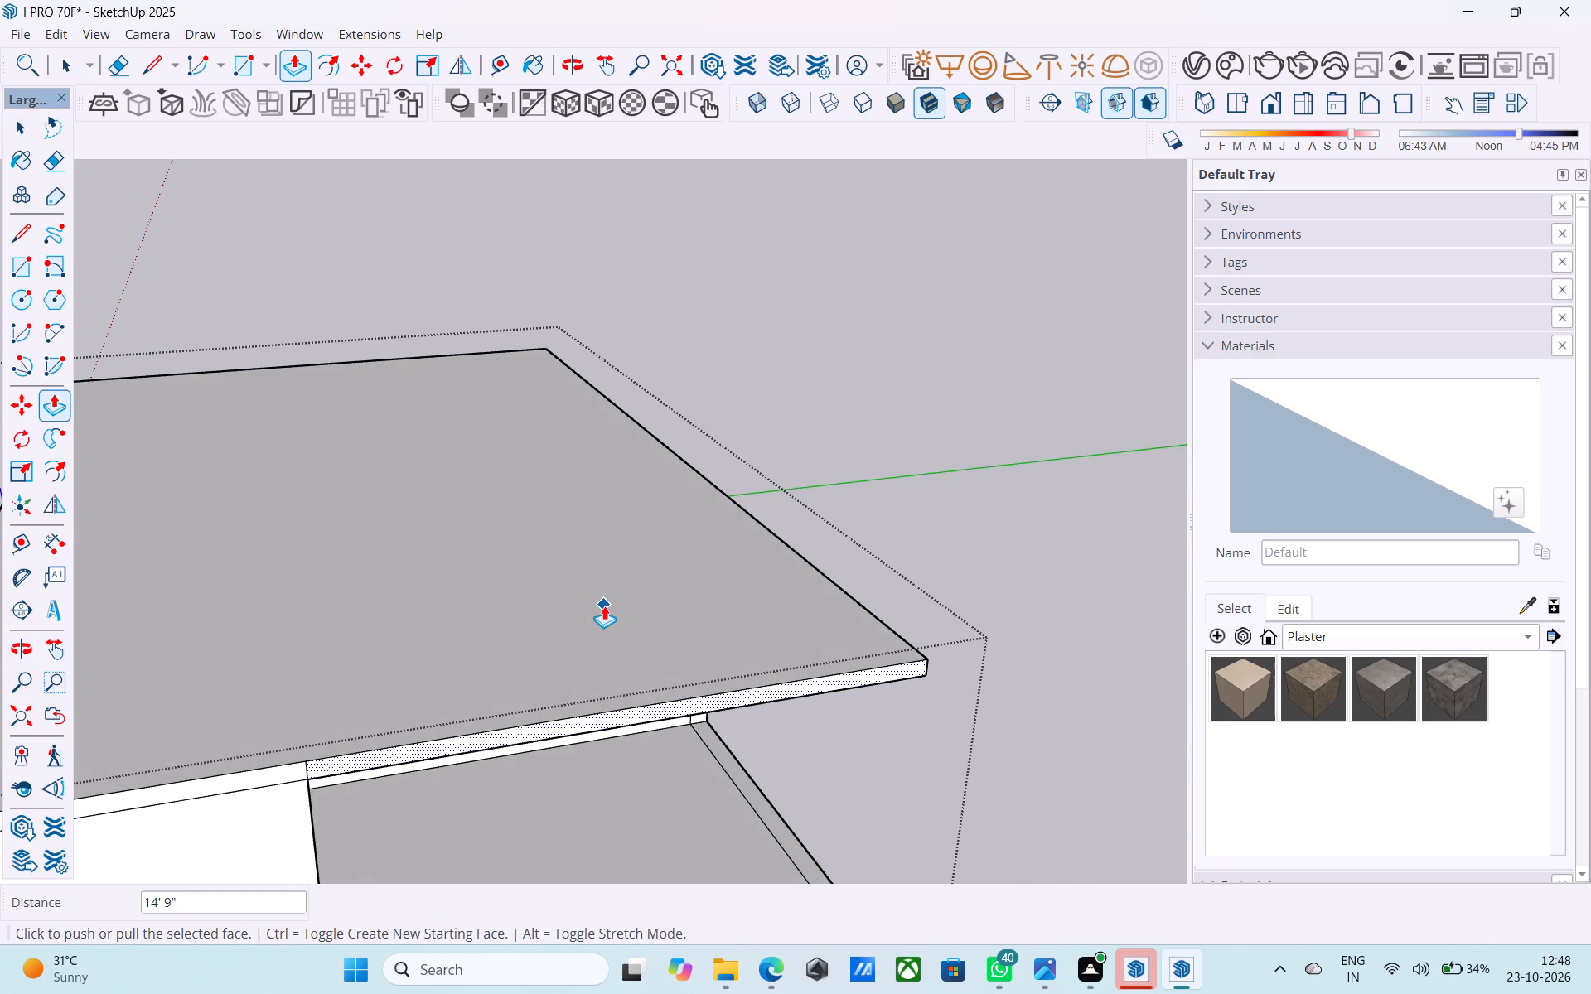
{"action": "scroll", "coordinate": [604, 606], "scroll_direction": "down", "scroll_amount": 3}
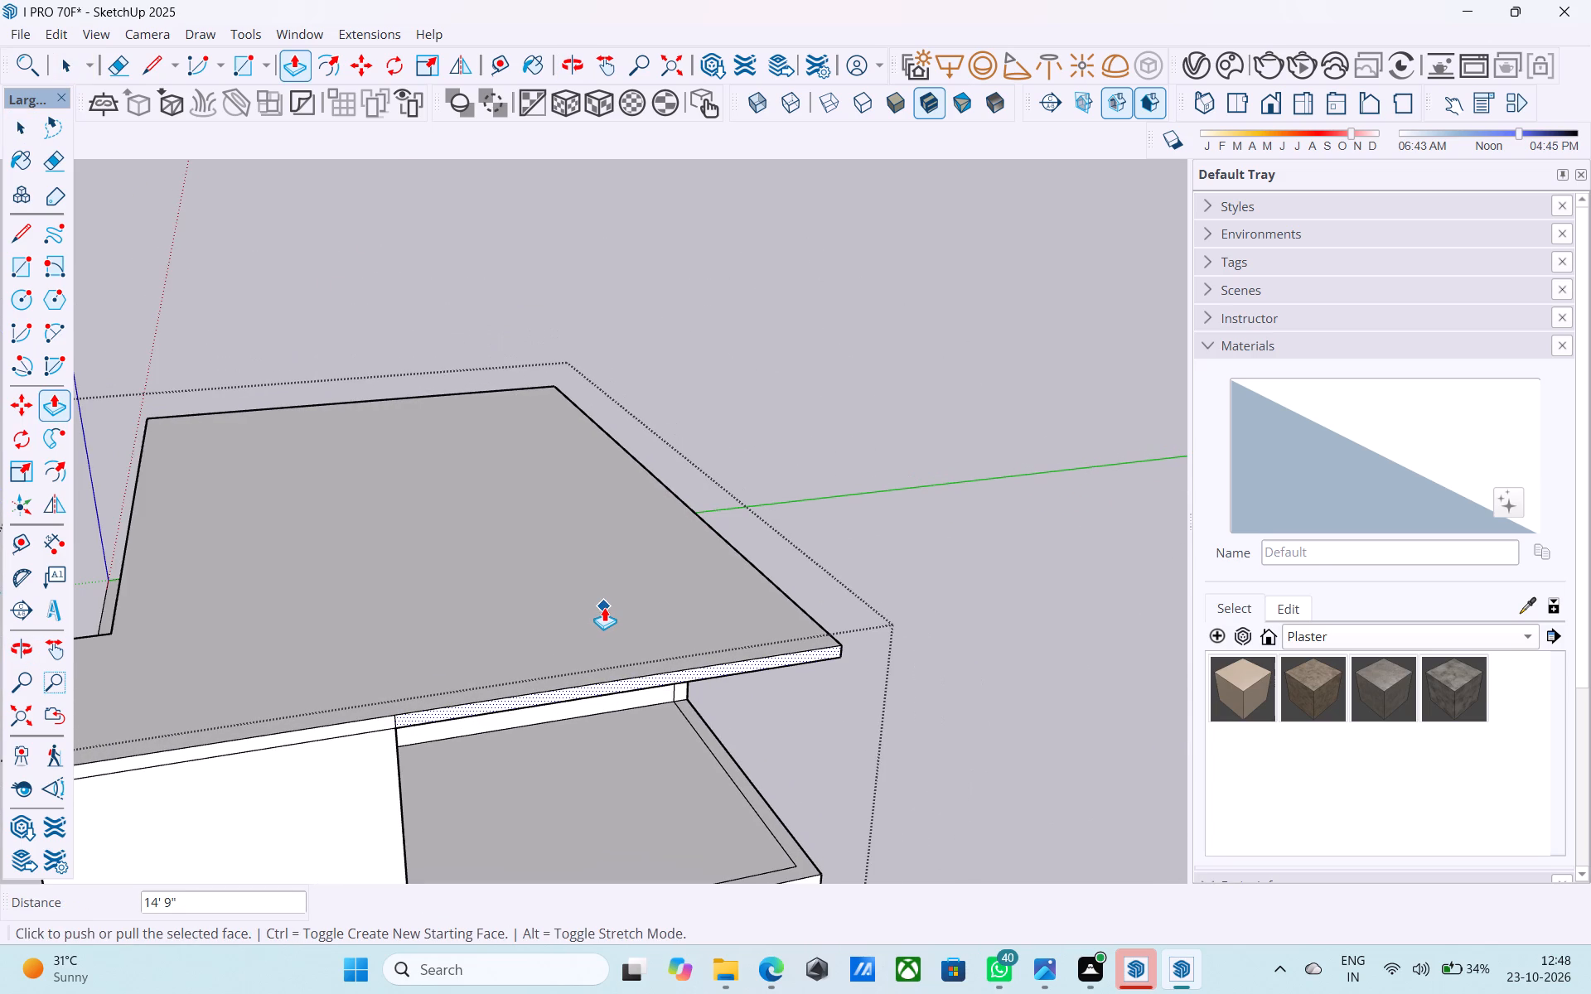
{"action": "key", "text": "e"}
{"action": "scroll", "coordinate": [400, 721], "scroll_direction": "up", "scroll_amount": 11}
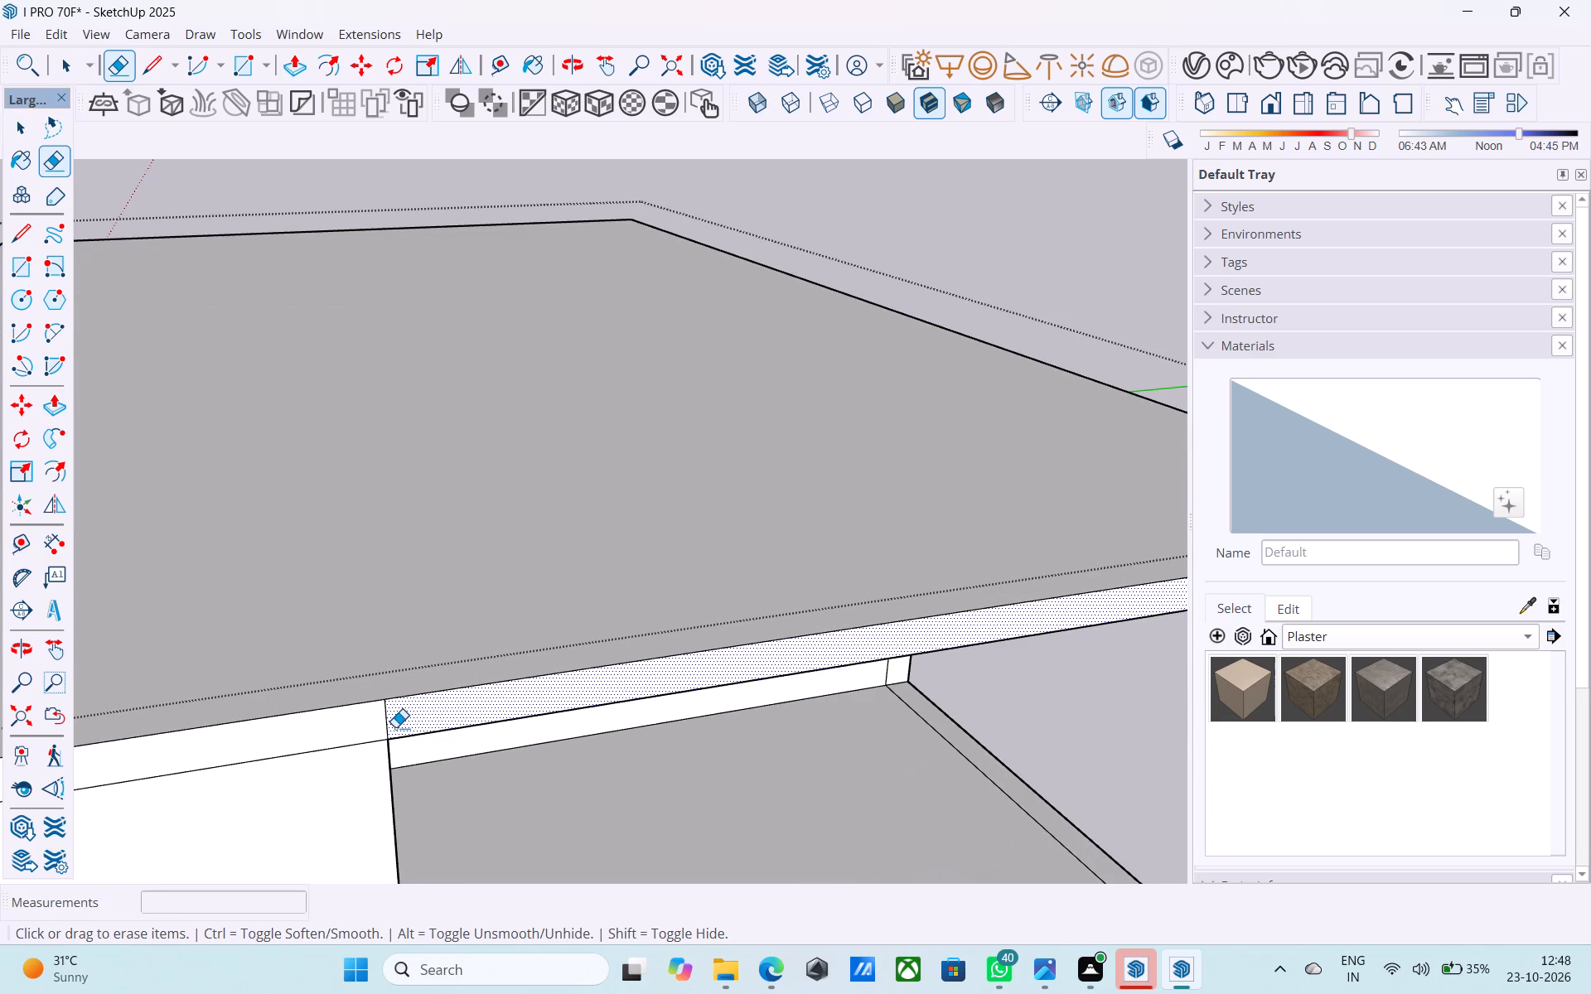
{"action": "left_click_drag", "start_coordinate": [395, 727], "coordinate": [385, 727]}
Save the house model.
{"action": "scroll", "coordinate": [744, 705], "scroll_direction": "down", "scroll_amount": 8}
{"action": "middle_click_drag", "start_coordinate": [525, 772], "coordinate": [781, 673]}
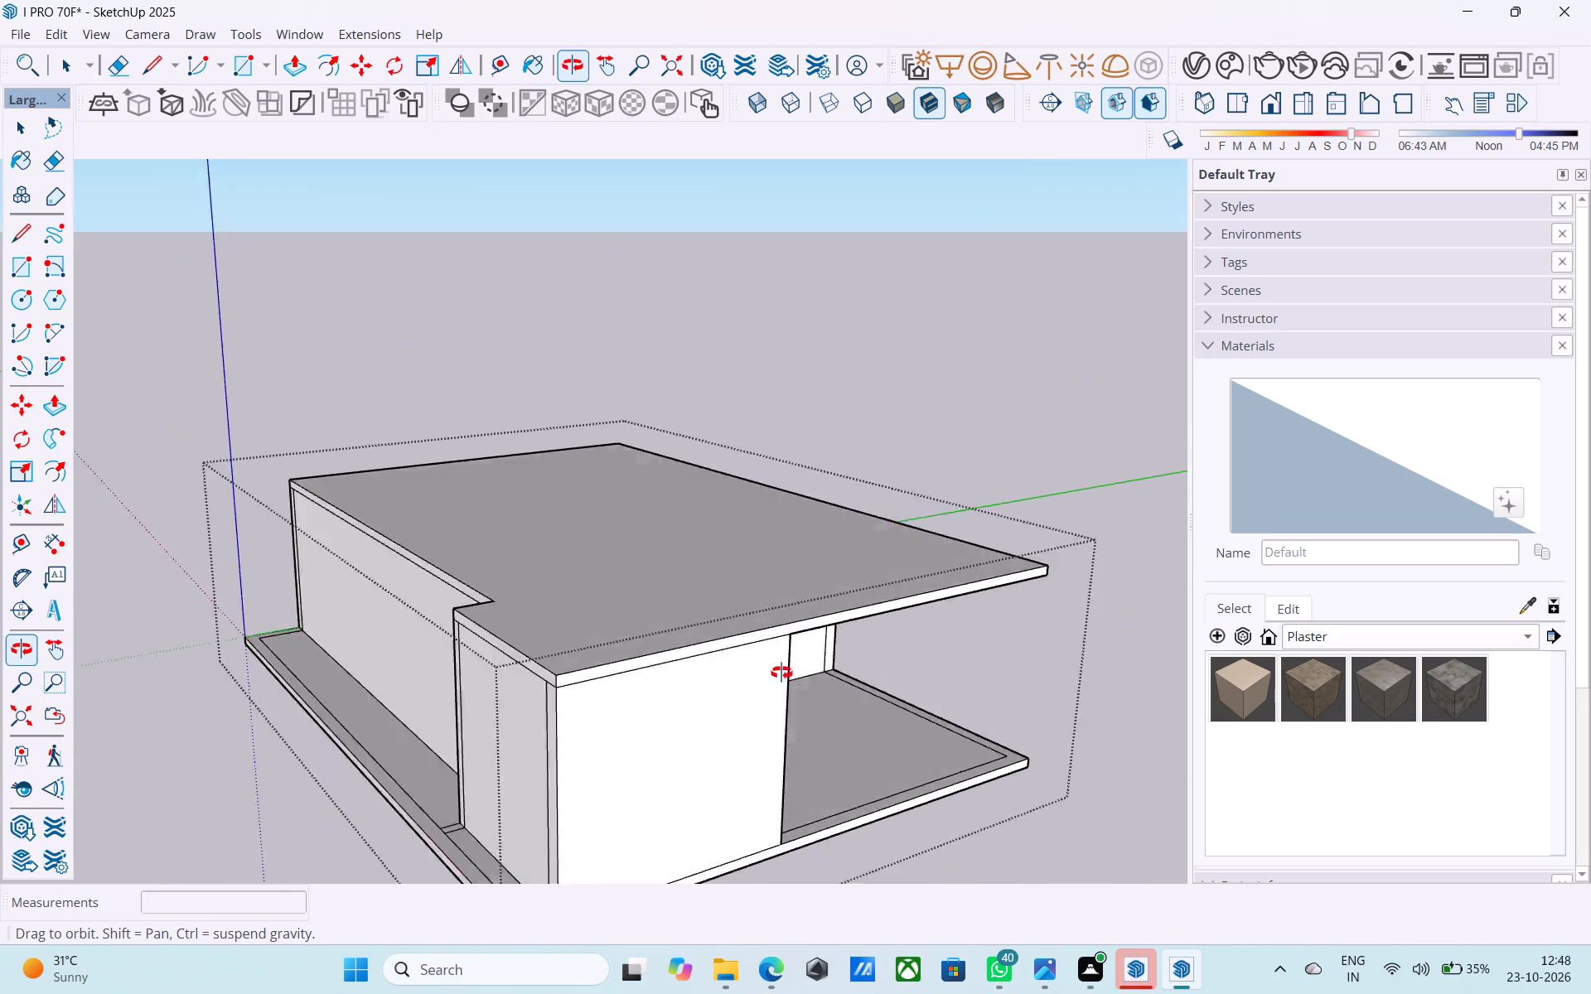
{"action": "middle_click_drag", "start_coordinate": [781, 673], "coordinate": [486, 689]}
{"action": "middle_click_drag", "start_coordinate": [941, 625], "coordinate": [786, 619]}
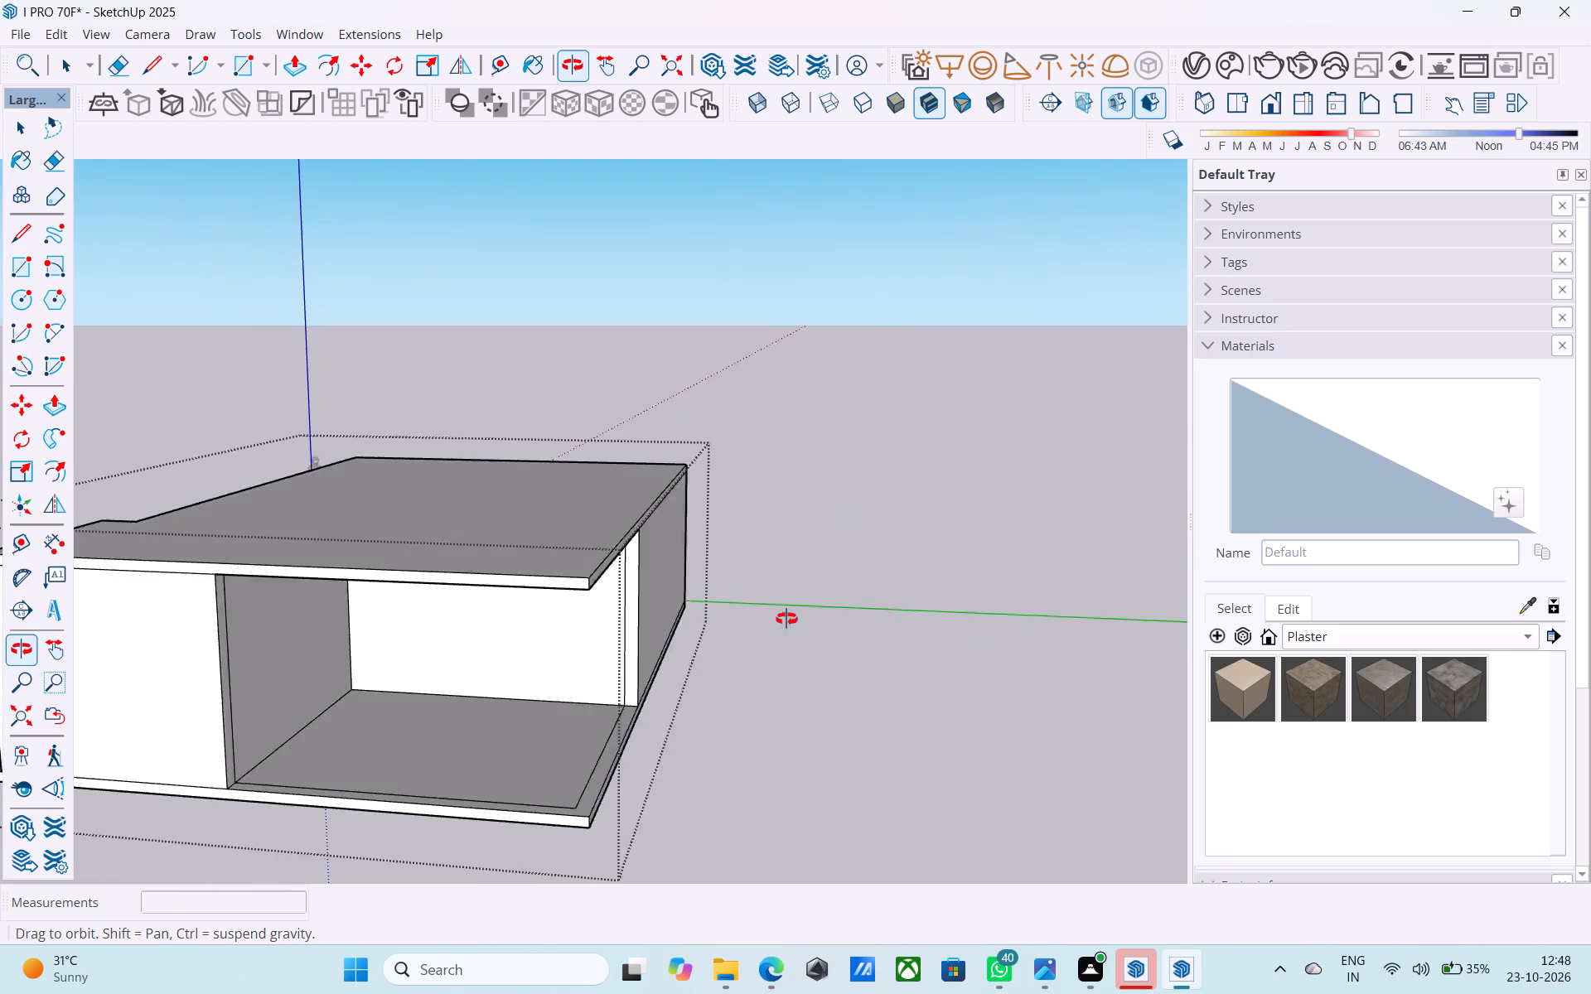
{"action": "middle_click_drag", "start_coordinate": [786, 619], "coordinate": [943, 611]}
{"action": "key", "text": "ctrl+s"}
{"action": "key", "text": "space"}
Draw a line from the slab's front edge above the projecting room's wall corner straight back across the slab top.
{"action": "middle_click_drag", "start_coordinate": [636, 454], "coordinate": [648, 540]}
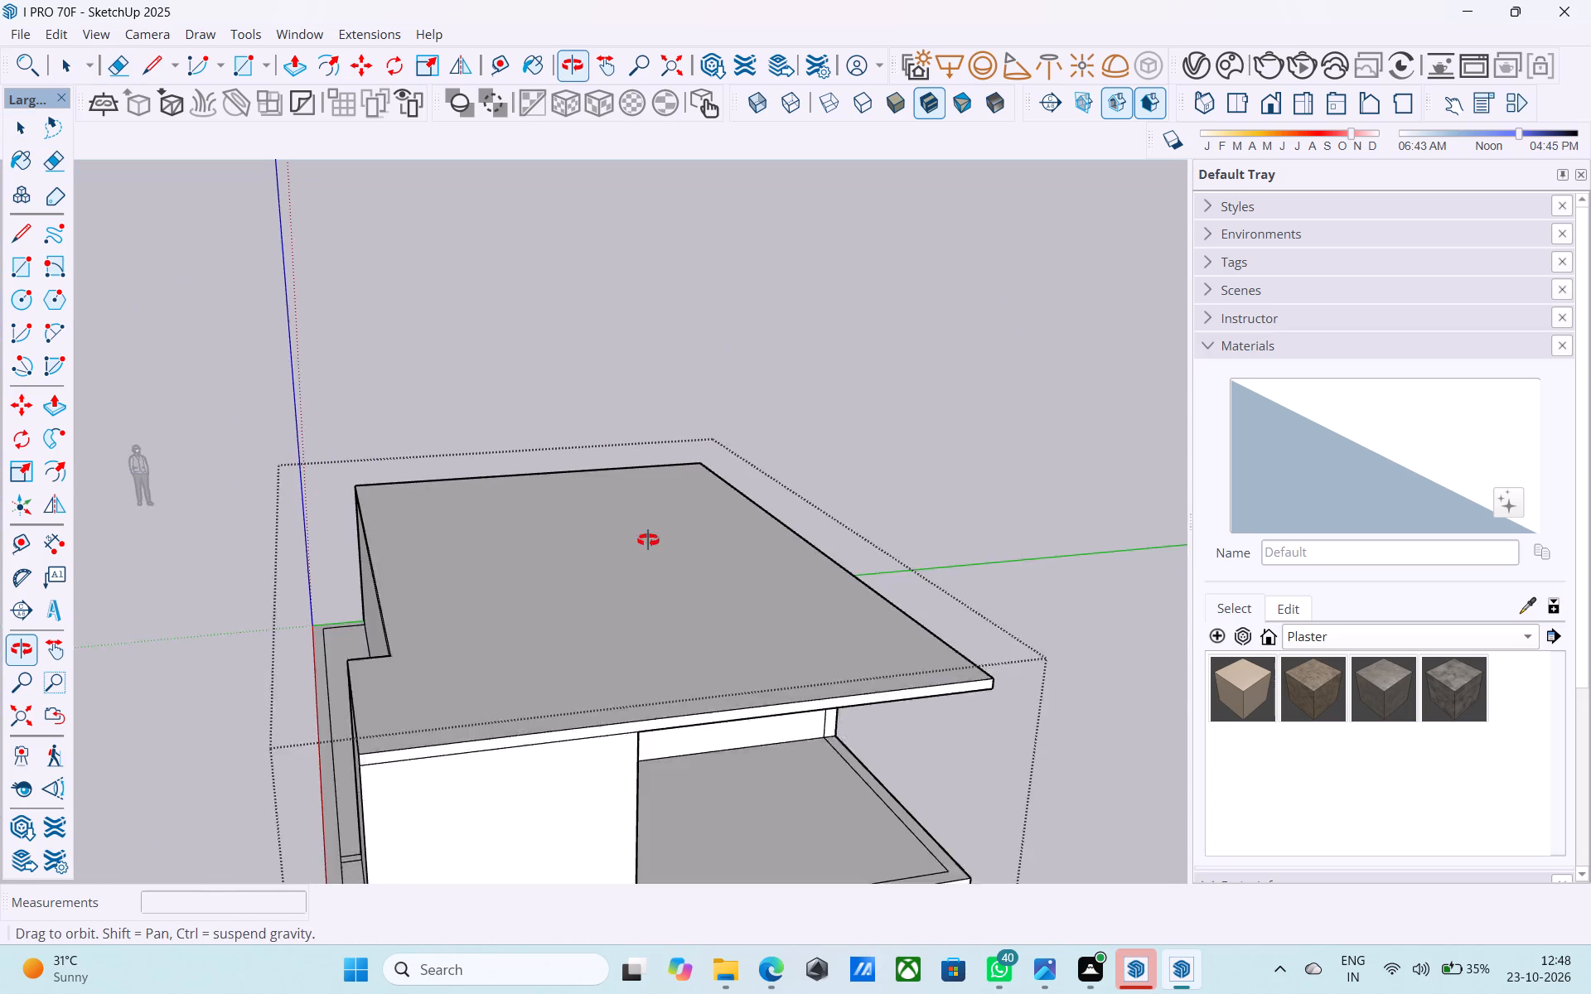
{"action": "middle_click_drag", "start_coordinate": [648, 540], "coordinate": [649, 551]}
{"action": "middle_click_drag", "start_coordinate": [613, 561], "coordinate": [611, 582]}
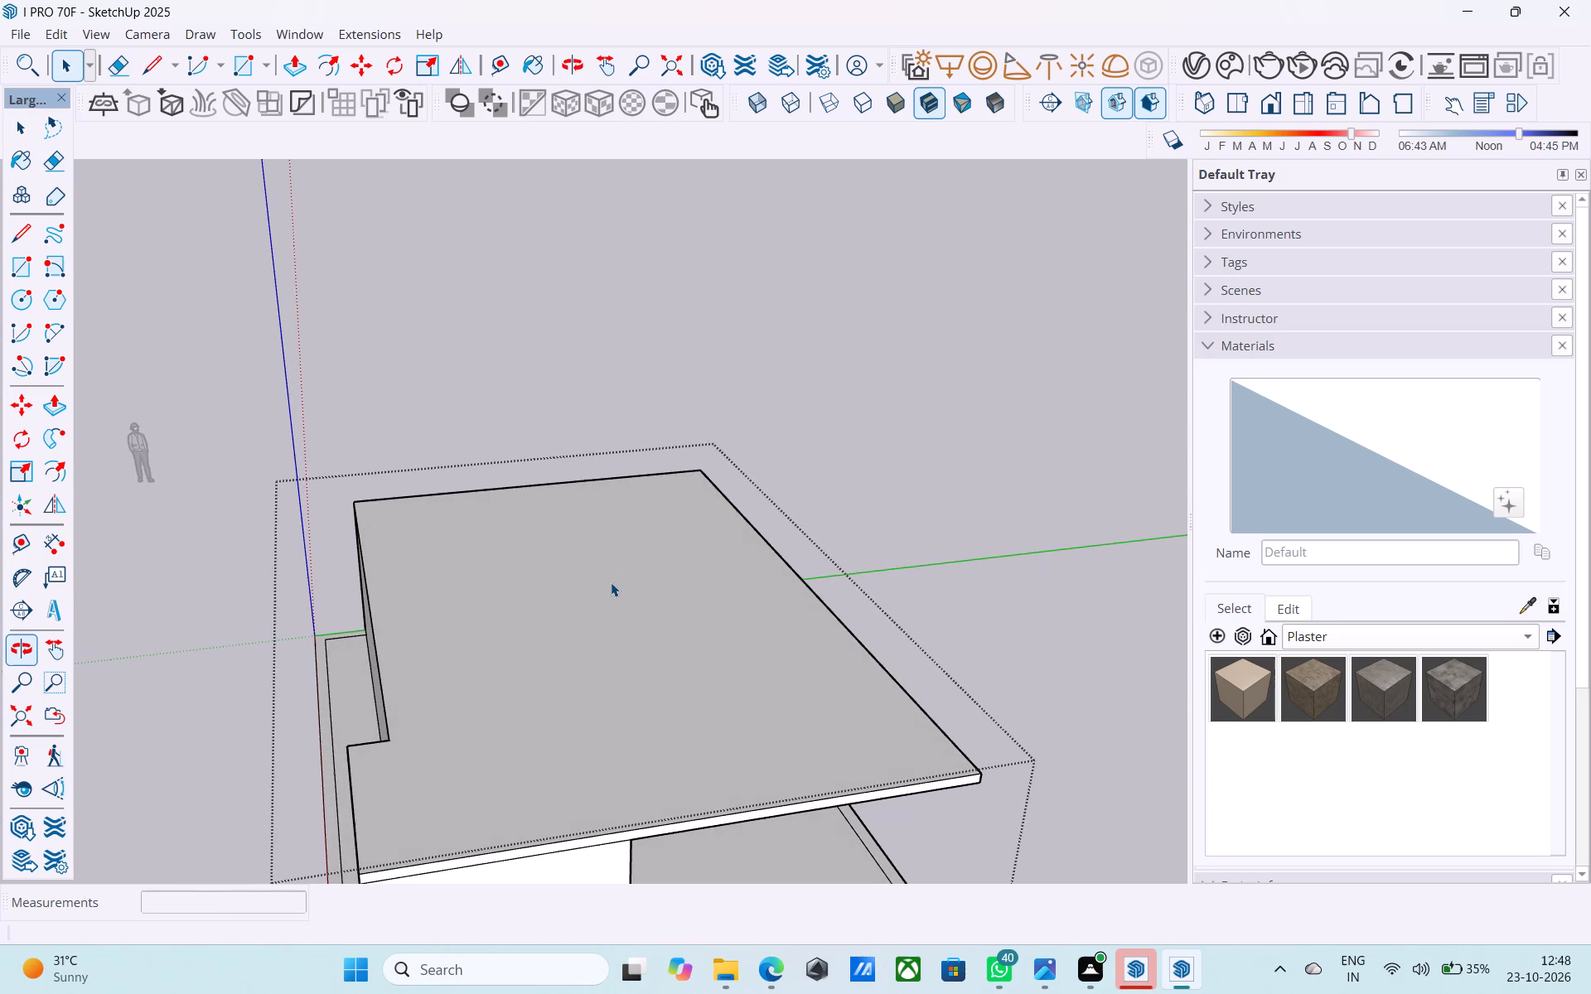
{"action": "middle_click", "coordinate": [553, 437]}
{"action": "scroll", "coordinate": [555, 432], "scroll_direction": "down", "scroll_amount": 6}
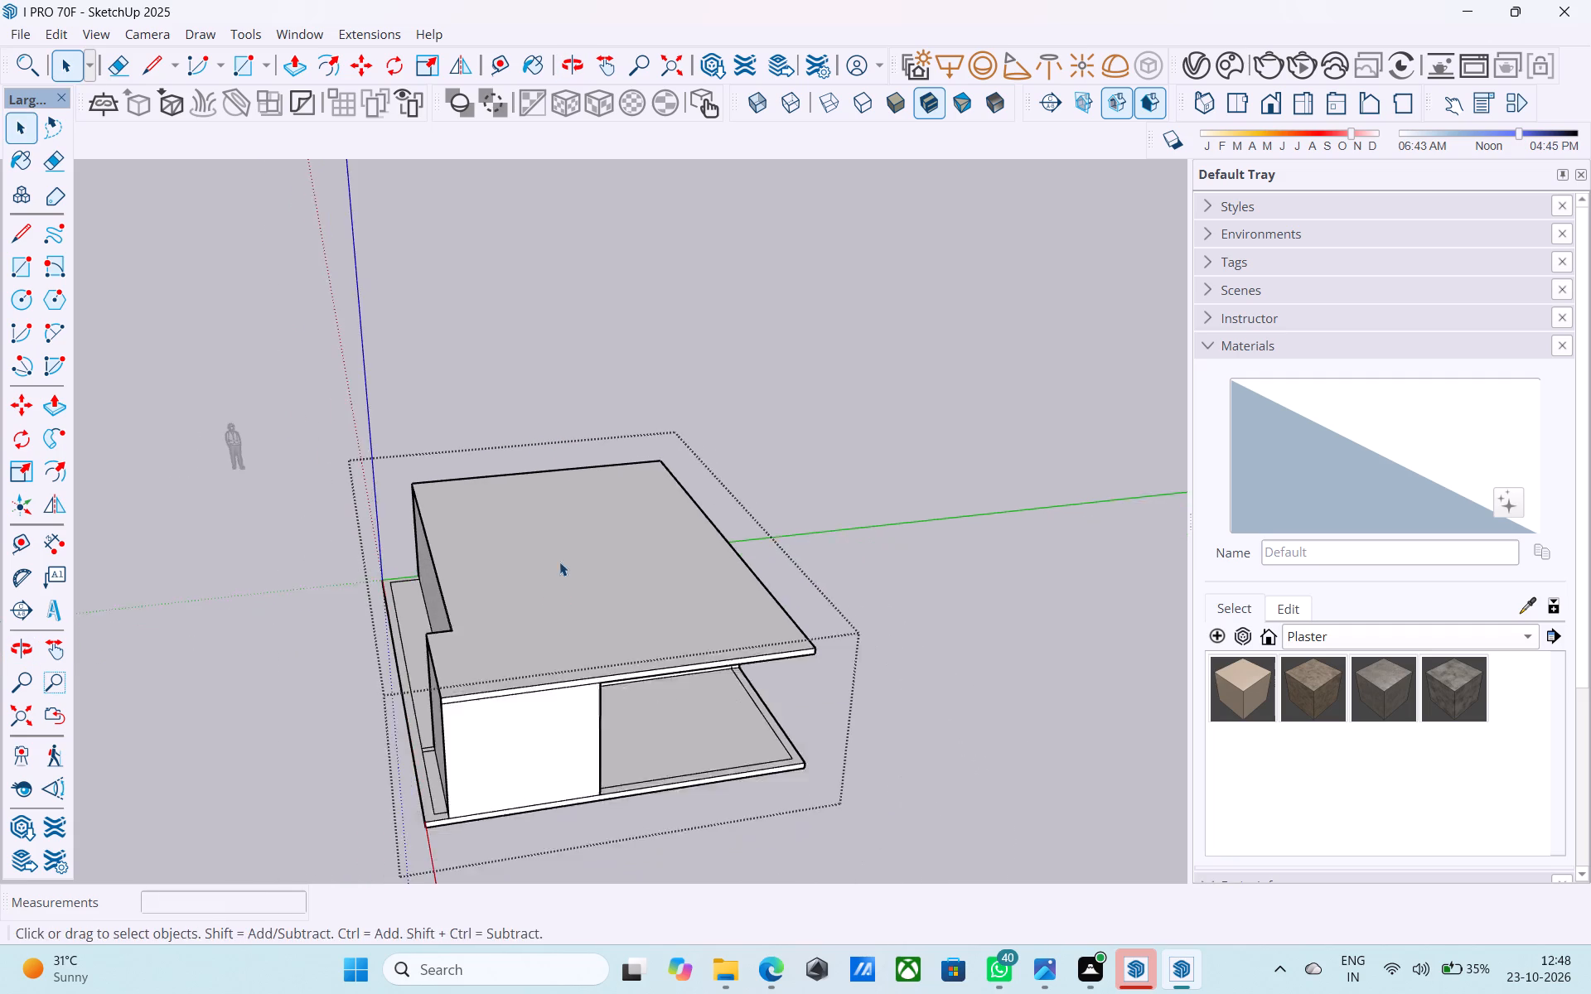
{"action": "middle_click_drag", "start_coordinate": [555, 585], "coordinate": [556, 613]}
{"action": "scroll", "coordinate": [557, 615], "scroll_direction": "up", "scroll_amount": 6}
{"action": "middle_click_drag", "start_coordinate": [582, 721], "coordinate": [567, 703]}
{"action": "scroll", "coordinate": [567, 703], "scroll_direction": "up", "scroll_amount": 1}
{"action": "key", "text": "l"}
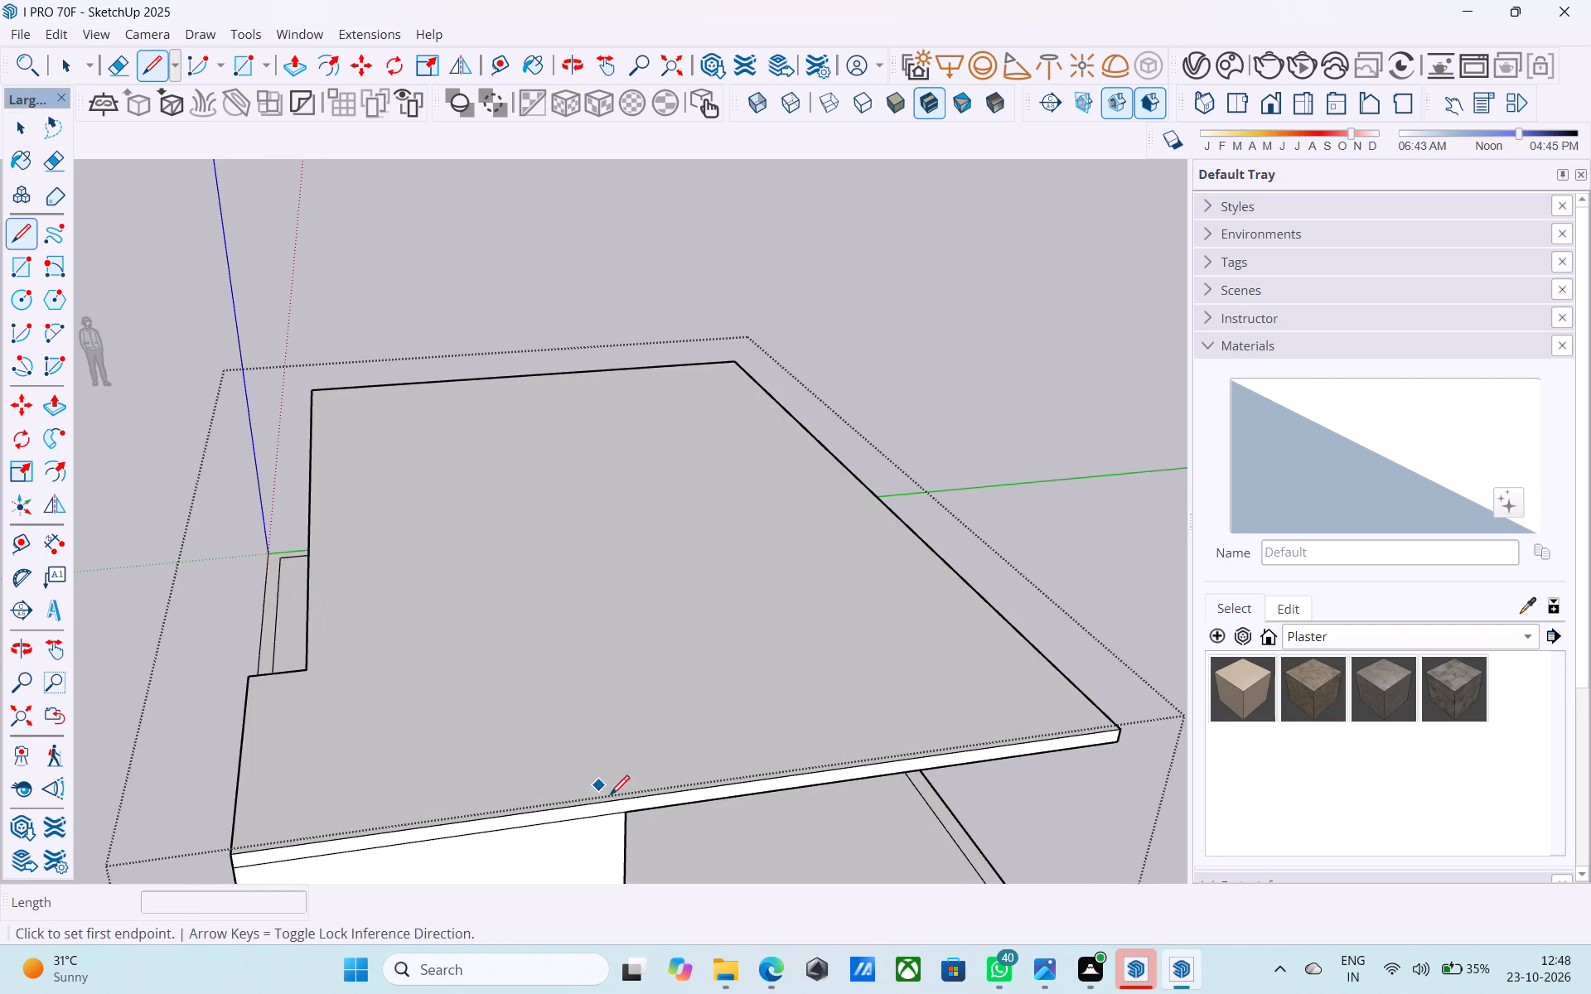
{"action": "left_click", "coordinate": [628, 813]}
{"action": "left_click", "coordinate": [619, 803]}
{"action": "left_click", "coordinate": [619, 794]}
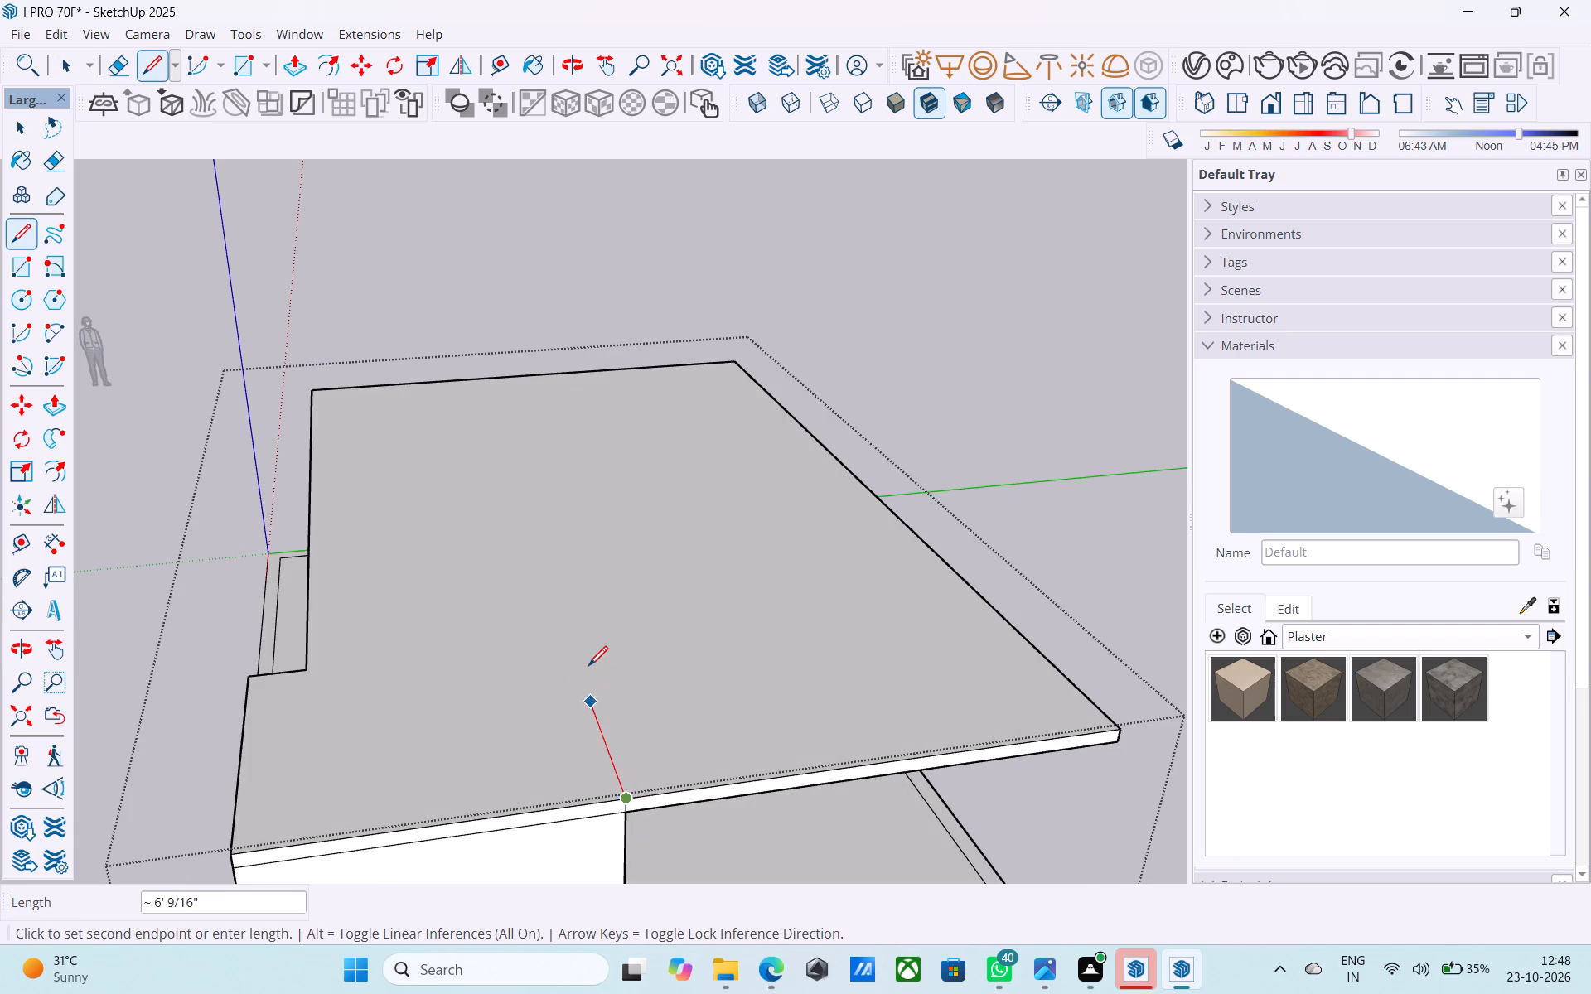
{"action": "left_click", "coordinate": [544, 525]}
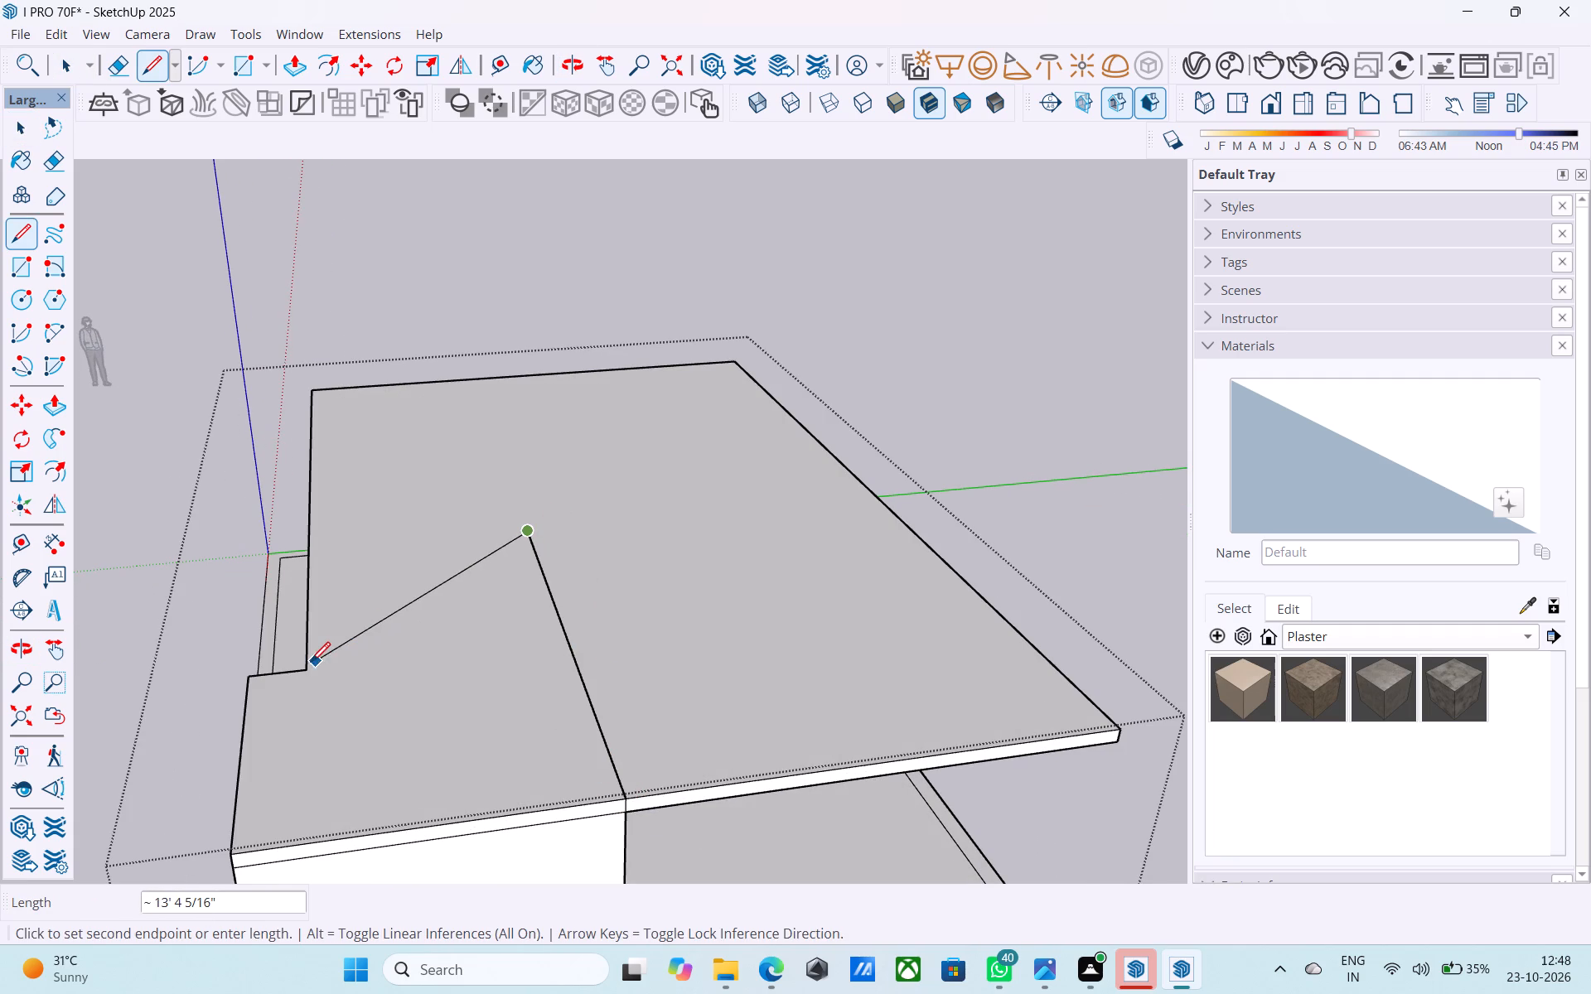
Draw a 9' 6" line from the slab's inner notch corner across the top to meet the line running back.
{"action": "key", "text": "l"}
{"action": "middle_click_drag", "start_coordinate": [311, 663], "coordinate": [511, 653]}
{"action": "scroll", "coordinate": [530, 661], "scroll_direction": "up", "scroll_amount": 8}
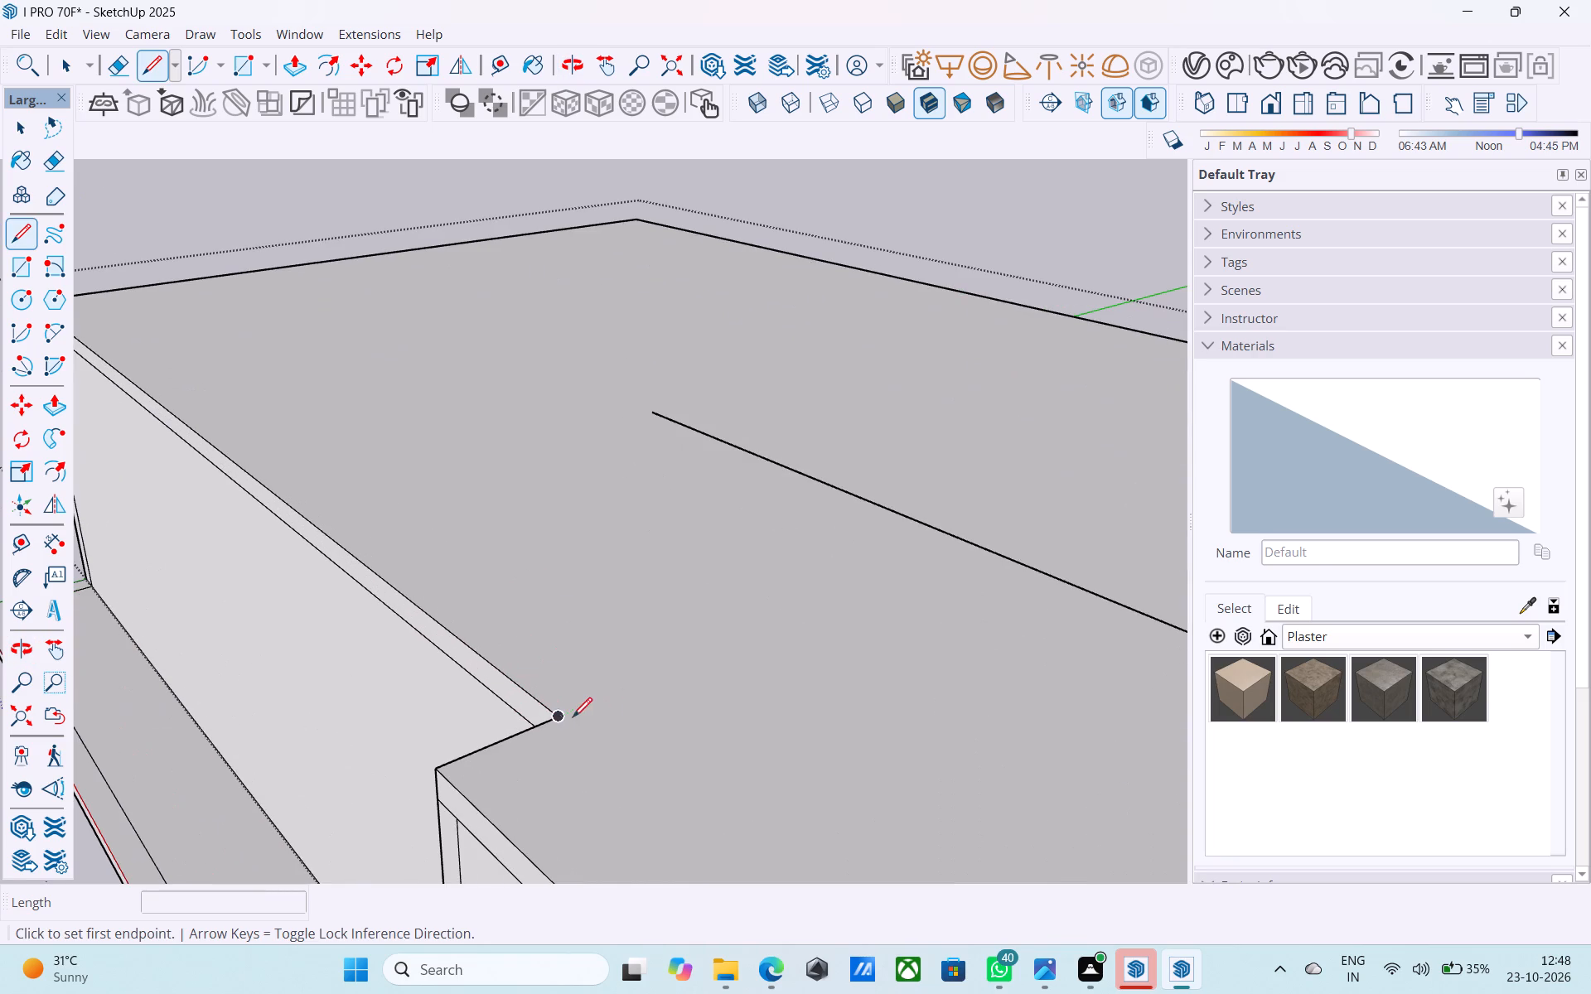
{"action": "left_click", "coordinate": [560, 717]}
{"action": "left_click", "coordinate": [969, 554]}
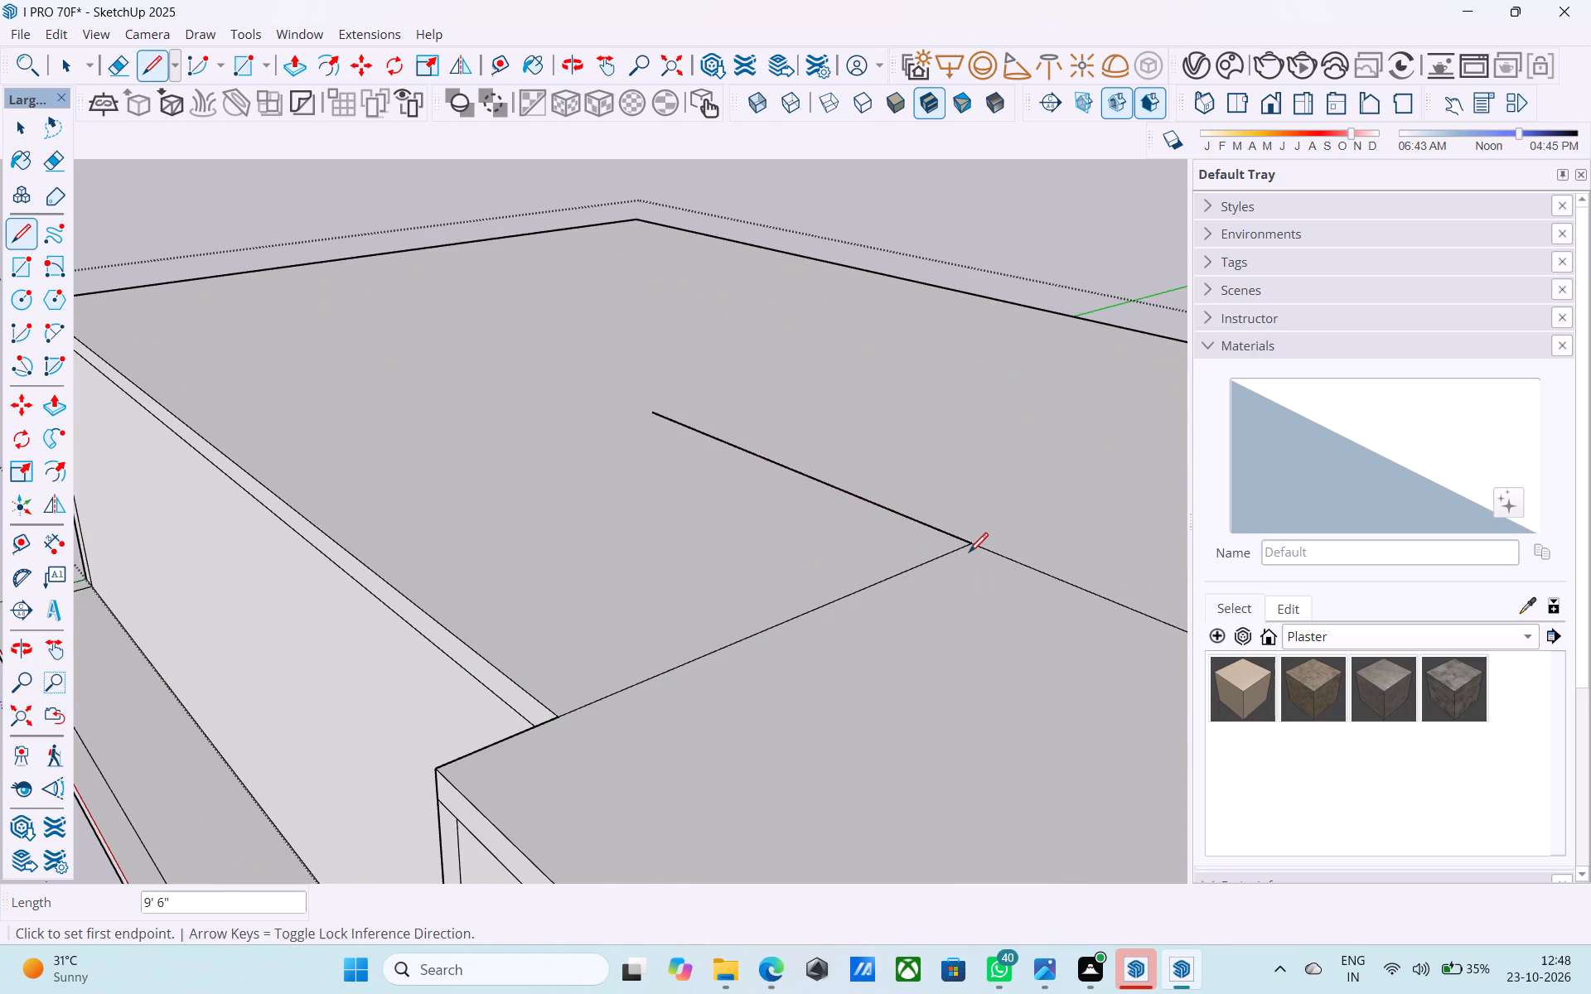
Erase the leftover line segment extending past the intersection on the slab top.
{"action": "key", "text": "e"}
{"action": "left_click_drag", "start_coordinate": [949, 521], "coordinate": [810, 559]}
{"action": "scroll", "coordinate": [704, 464], "scroll_direction": "down", "scroll_amount": 7}
{"action": "key", "text": "space"}
Offset the outline of the room rectangle on the slab top 6" inward.
{"action": "middle_click_drag", "start_coordinate": [670, 475], "coordinate": [291, 490]}
{"action": "scroll", "coordinate": [375, 492], "scroll_direction": "down", "scroll_amount": 3}
{"action": "middle_click_drag", "start_coordinate": [357, 523], "coordinate": [457, 652]}
{"action": "scroll", "coordinate": [436, 673], "scroll_direction": "up", "scroll_amount": 6}
{"action": "left_click", "coordinate": [396, 681]}
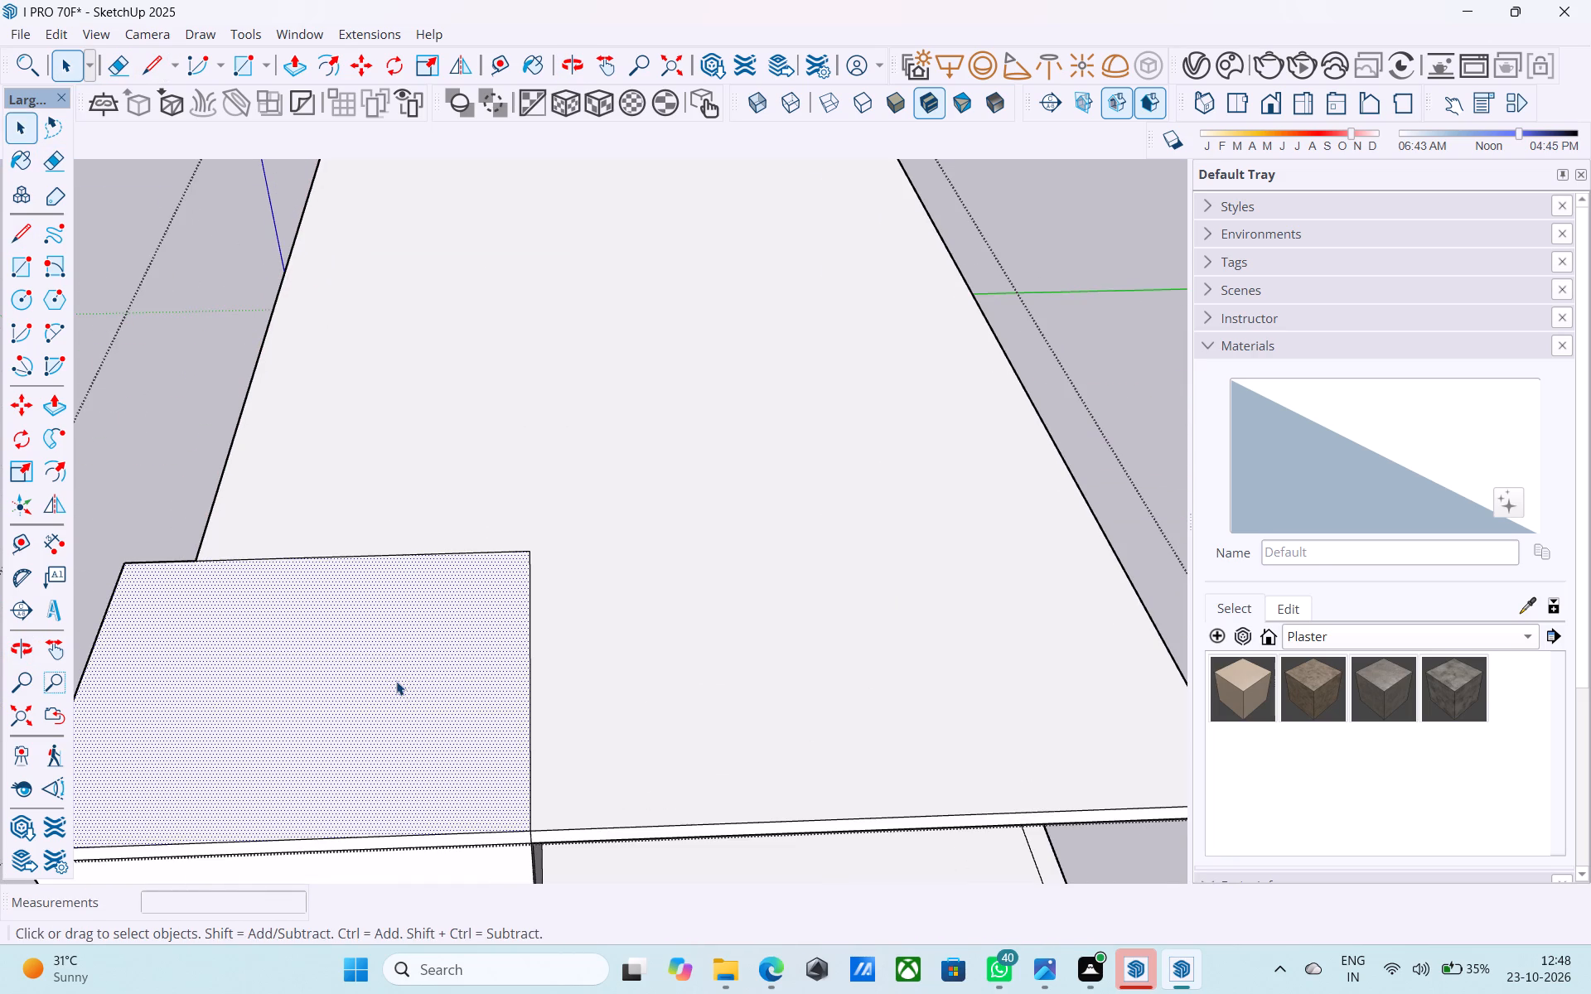
{"action": "key", "text": "f"}
{"action": "left_click", "coordinate": [396, 681]}
{"action": "key", "text": "6"}
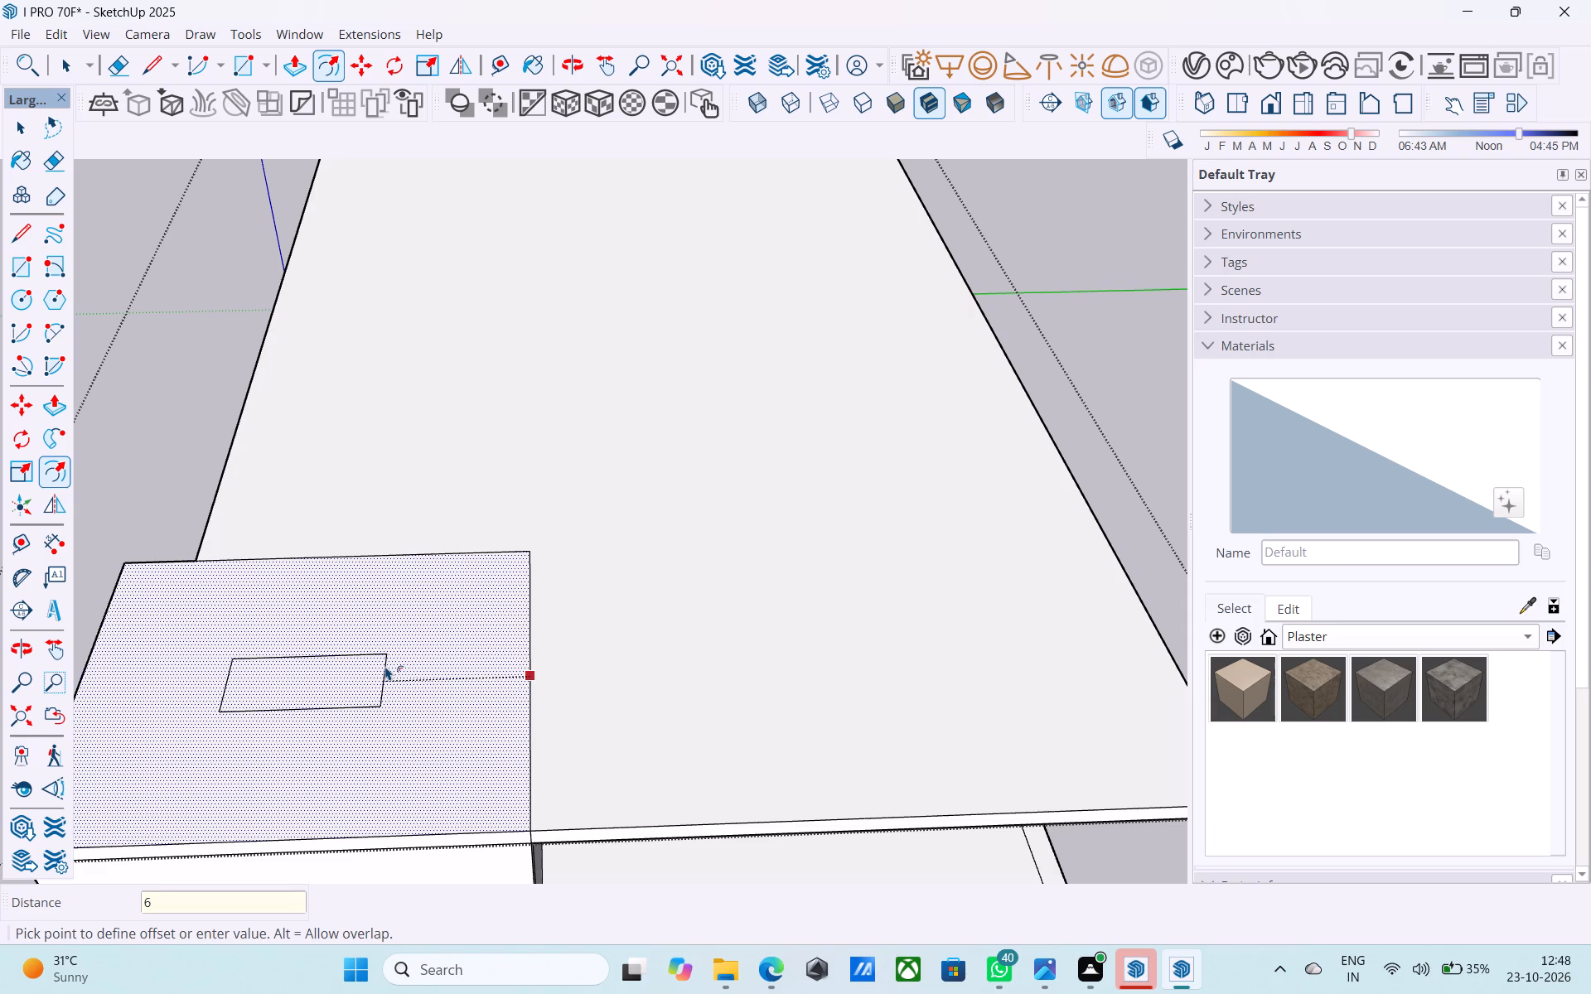
{"action": "key", "text": "apostrophe"}
{"action": "key", "text": "Return"}
{"action": "type", "text": "6\""}
{"action": "key", "text": "Return"}
{"action": "key", "text": "space"}
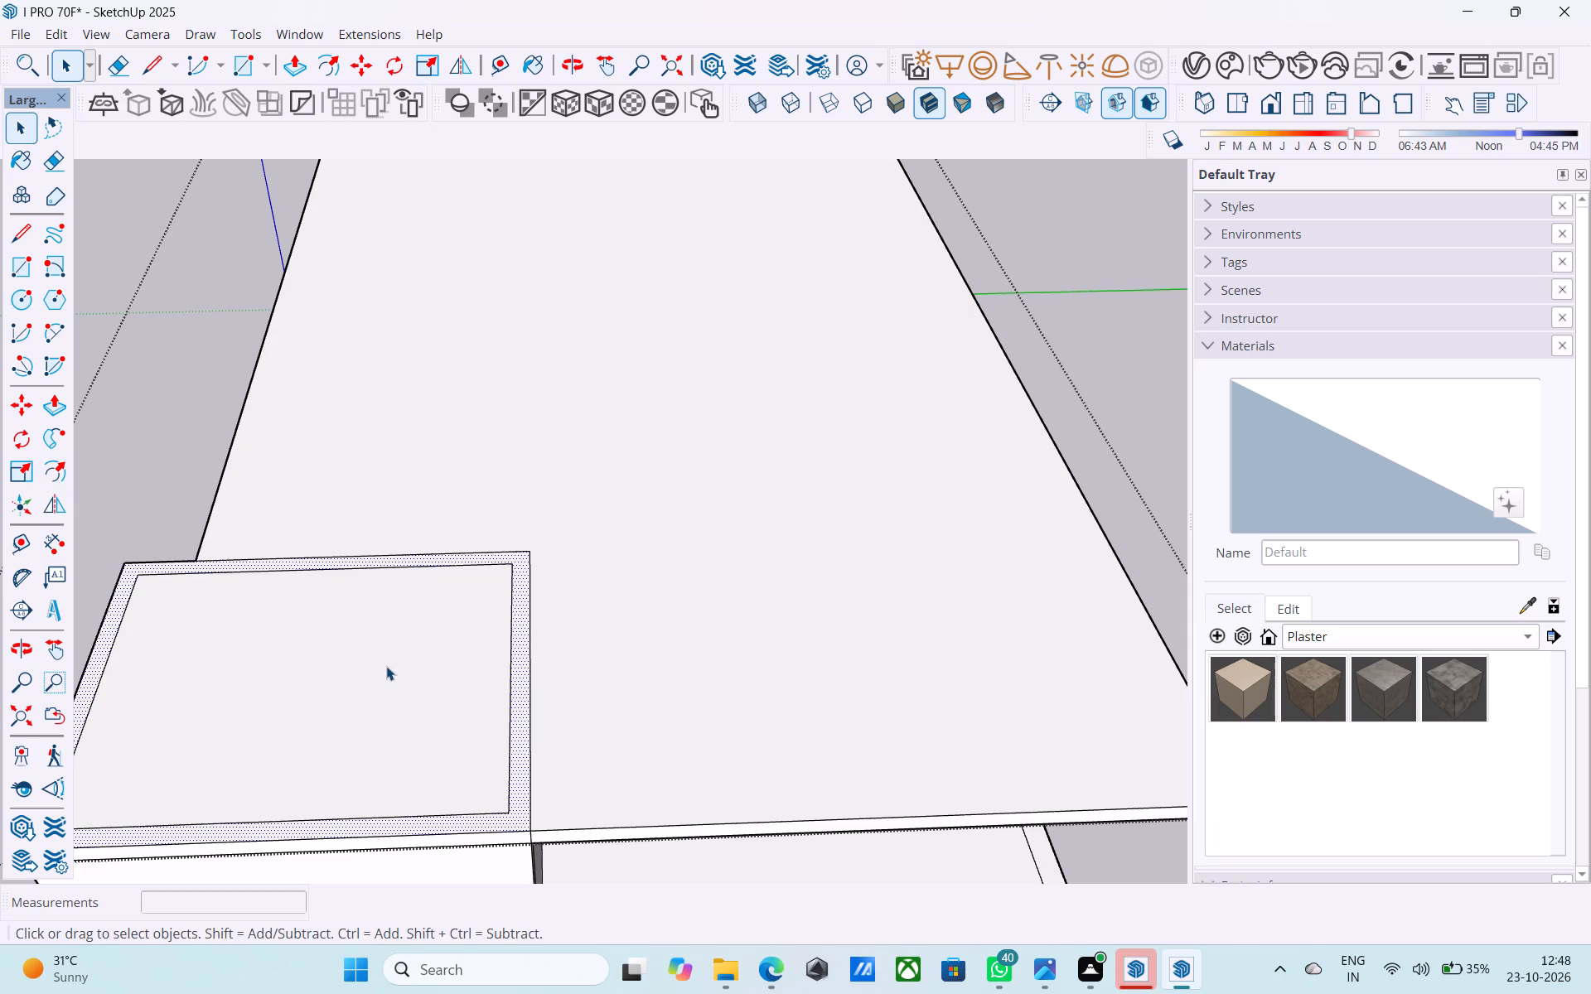
Push/Pull the 6" wall outline on the slab top up 10' to raise the upper room's walls.
{"action": "key", "text": "p"}
{"action": "left_click", "coordinate": [390, 672]}
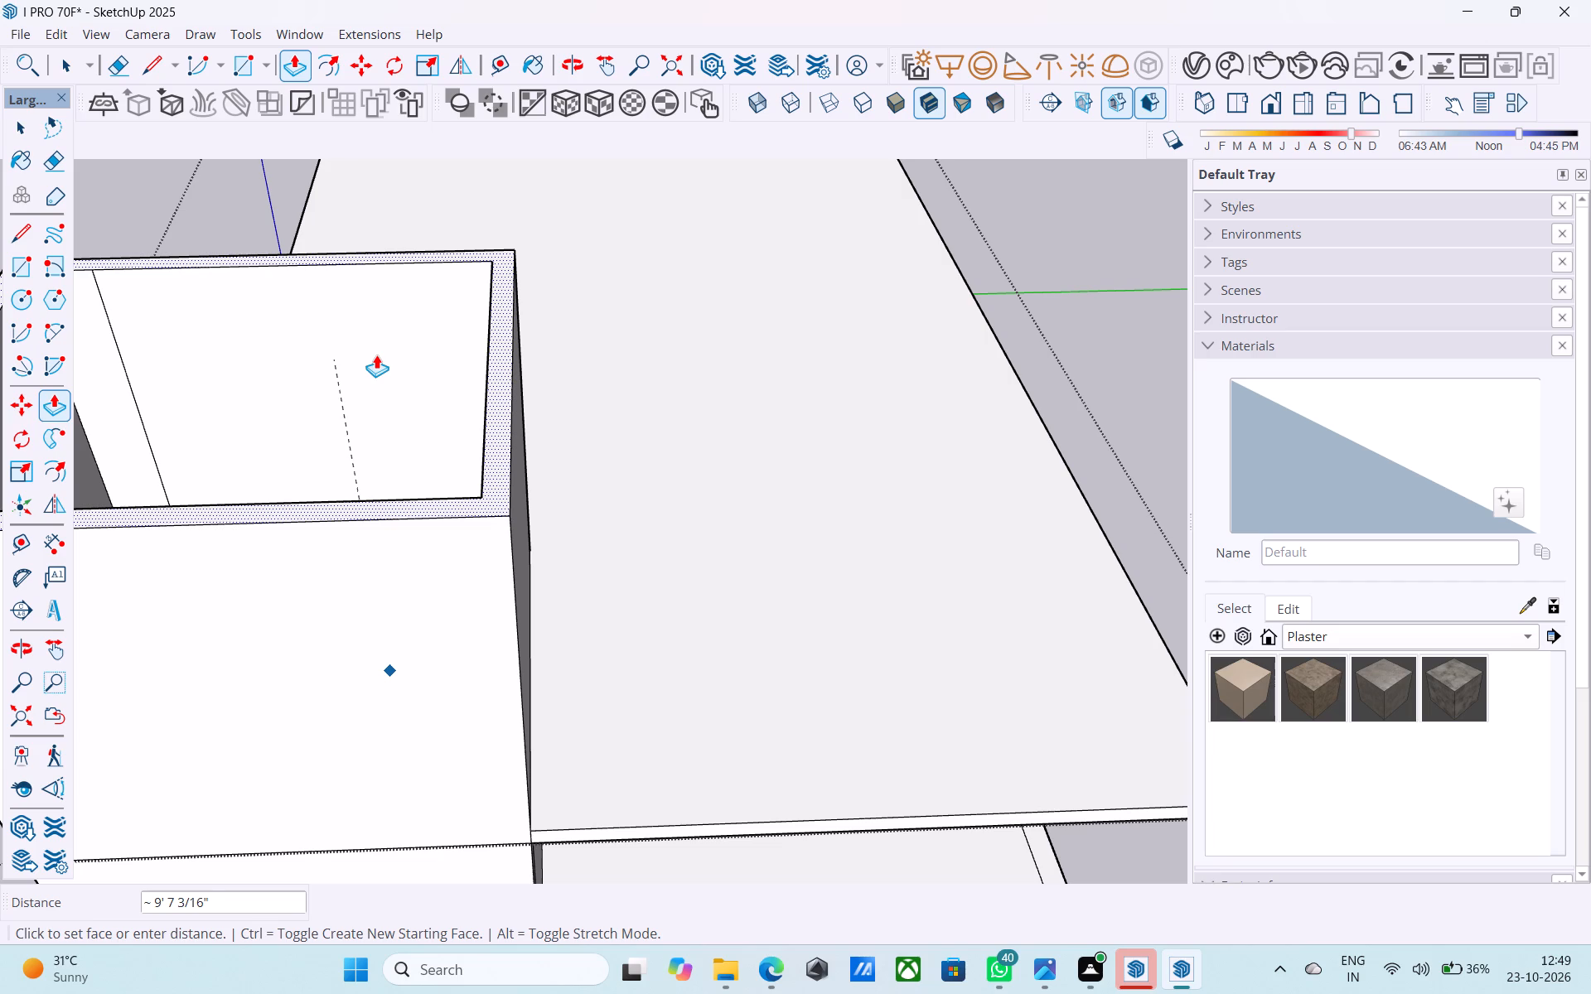
{"action": "type", "text": "10'"}
{"action": "key", "text": "Return"}
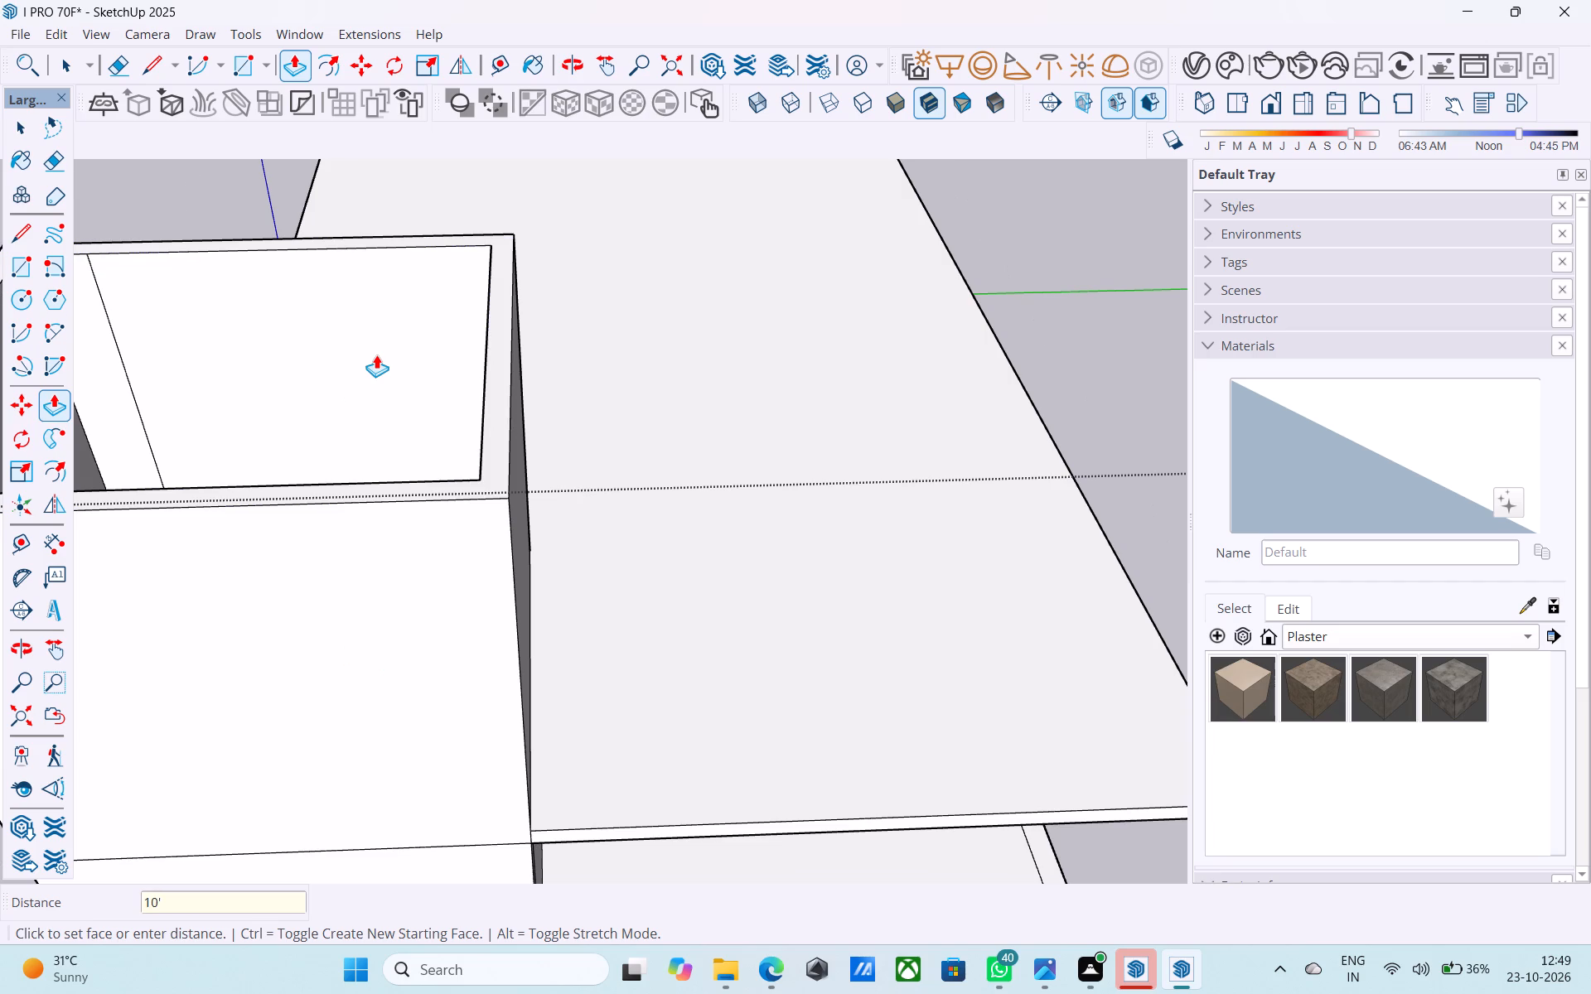
{"action": "key", "text": "space"}
Draw an 11' 6" horizontal line across the projecting room's front wall, level with the top of the roof slab.
{"action": "scroll", "coordinate": [415, 437], "scroll_direction": "down", "scroll_amount": 4}
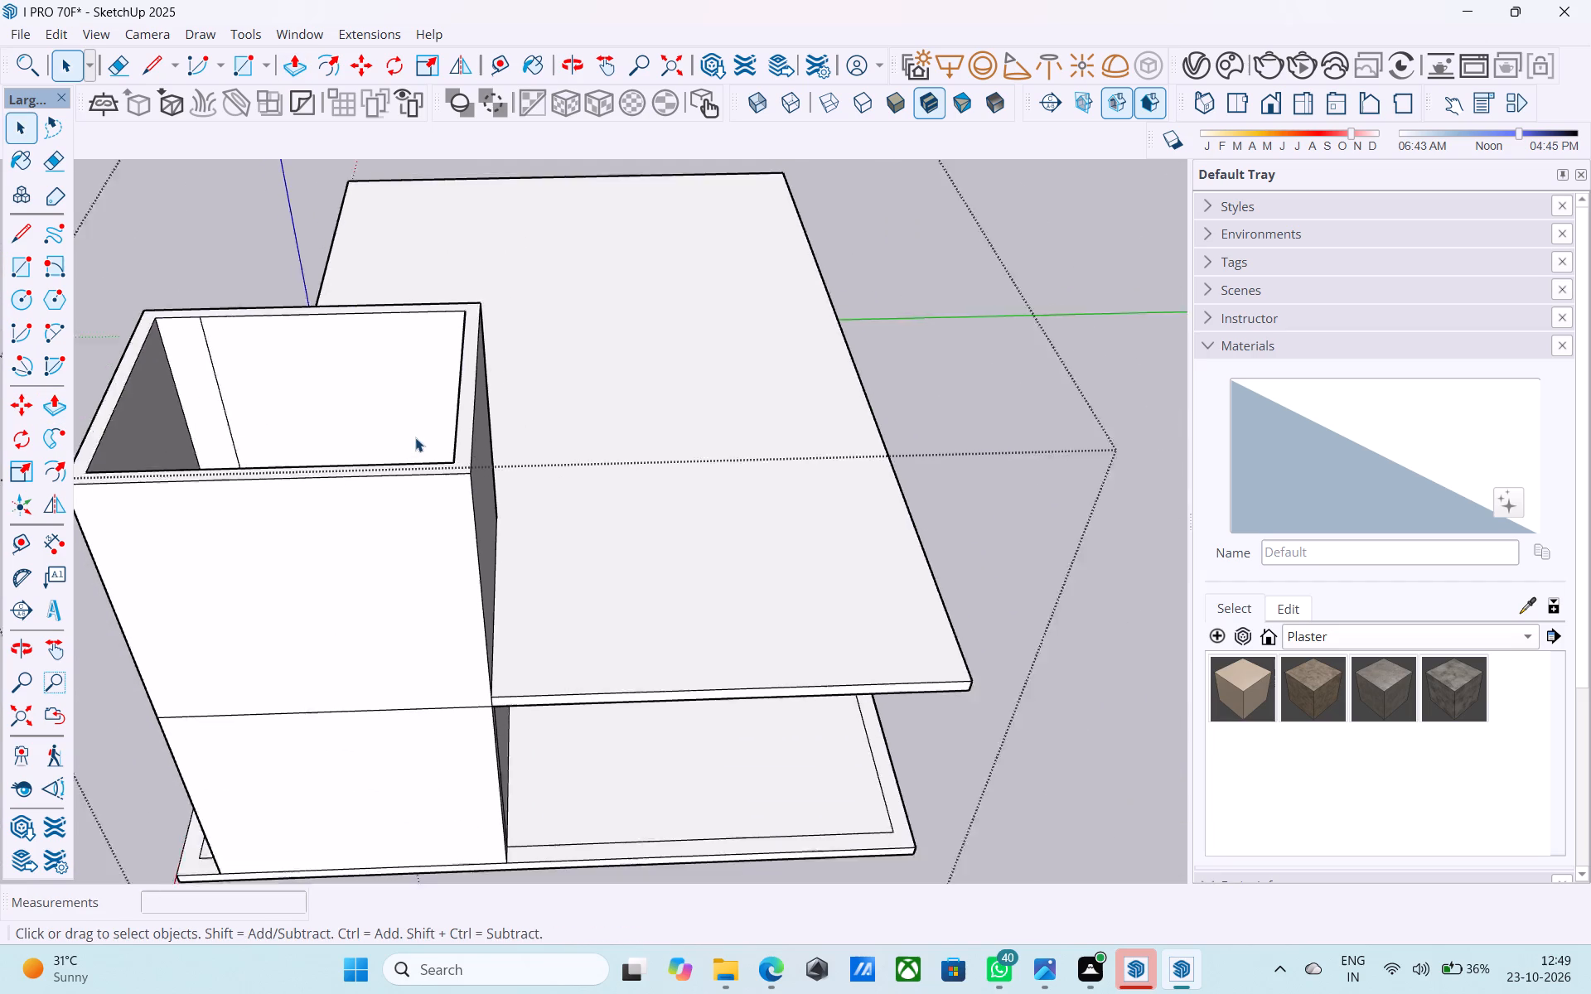
{"action": "scroll", "coordinate": [415, 437], "scroll_direction": "down", "scroll_amount": 3}
{"action": "middle_click_drag", "start_coordinate": [428, 513], "coordinate": [428, 502]}
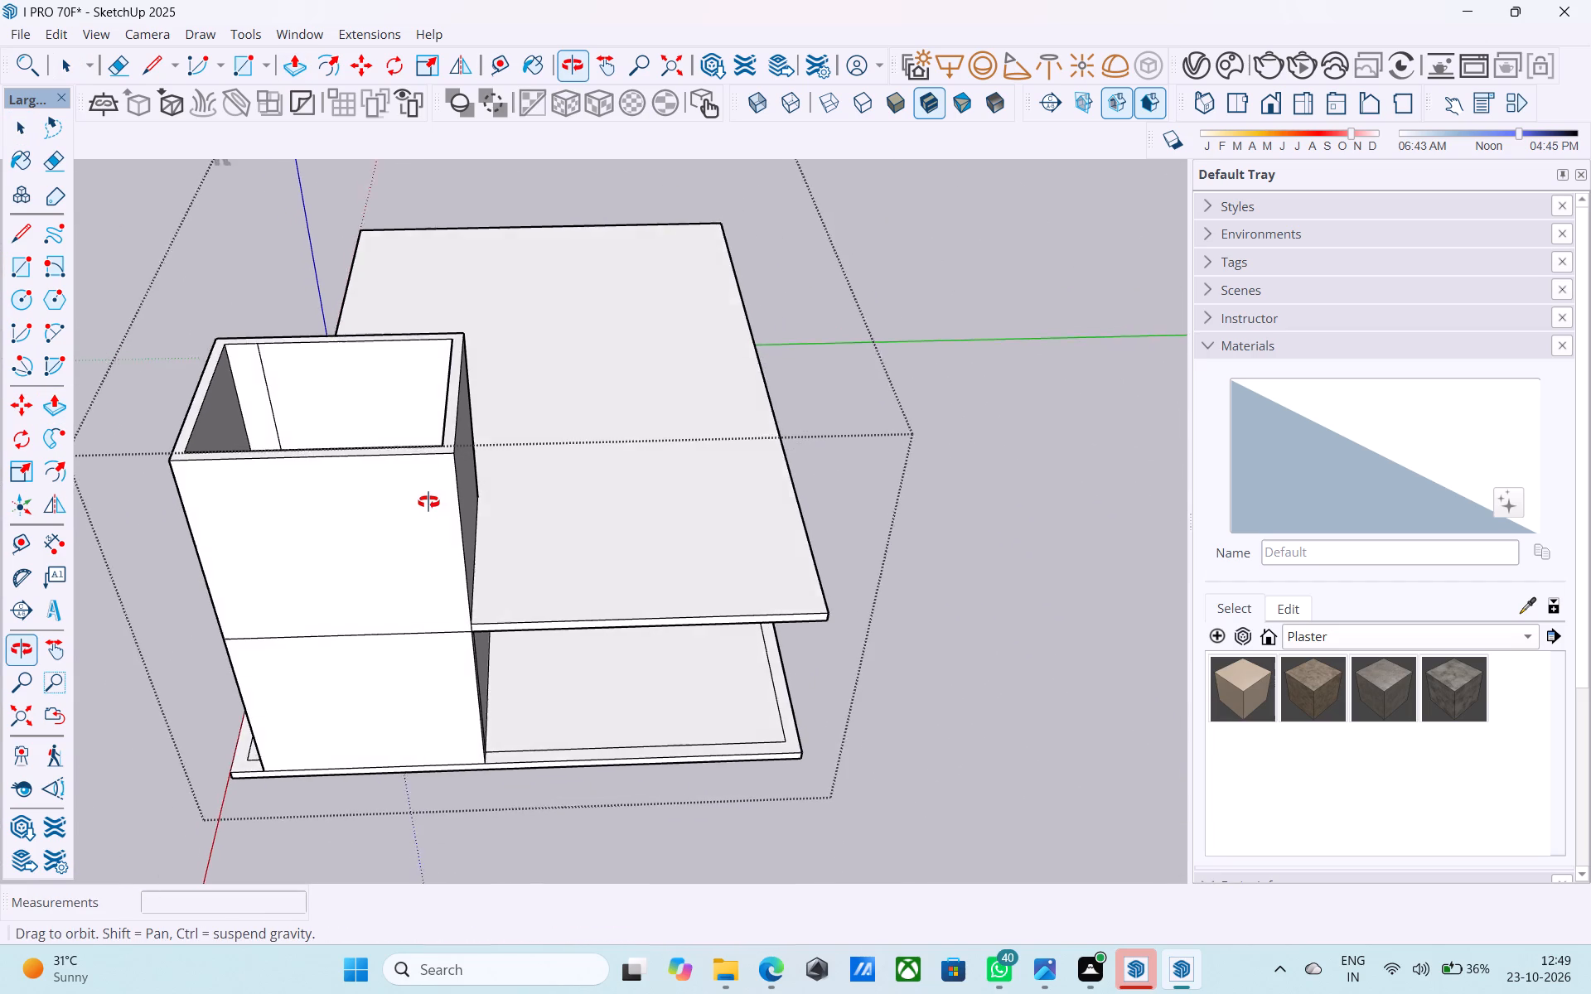
{"action": "middle_click_drag", "start_coordinate": [428, 502], "coordinate": [430, 459]}
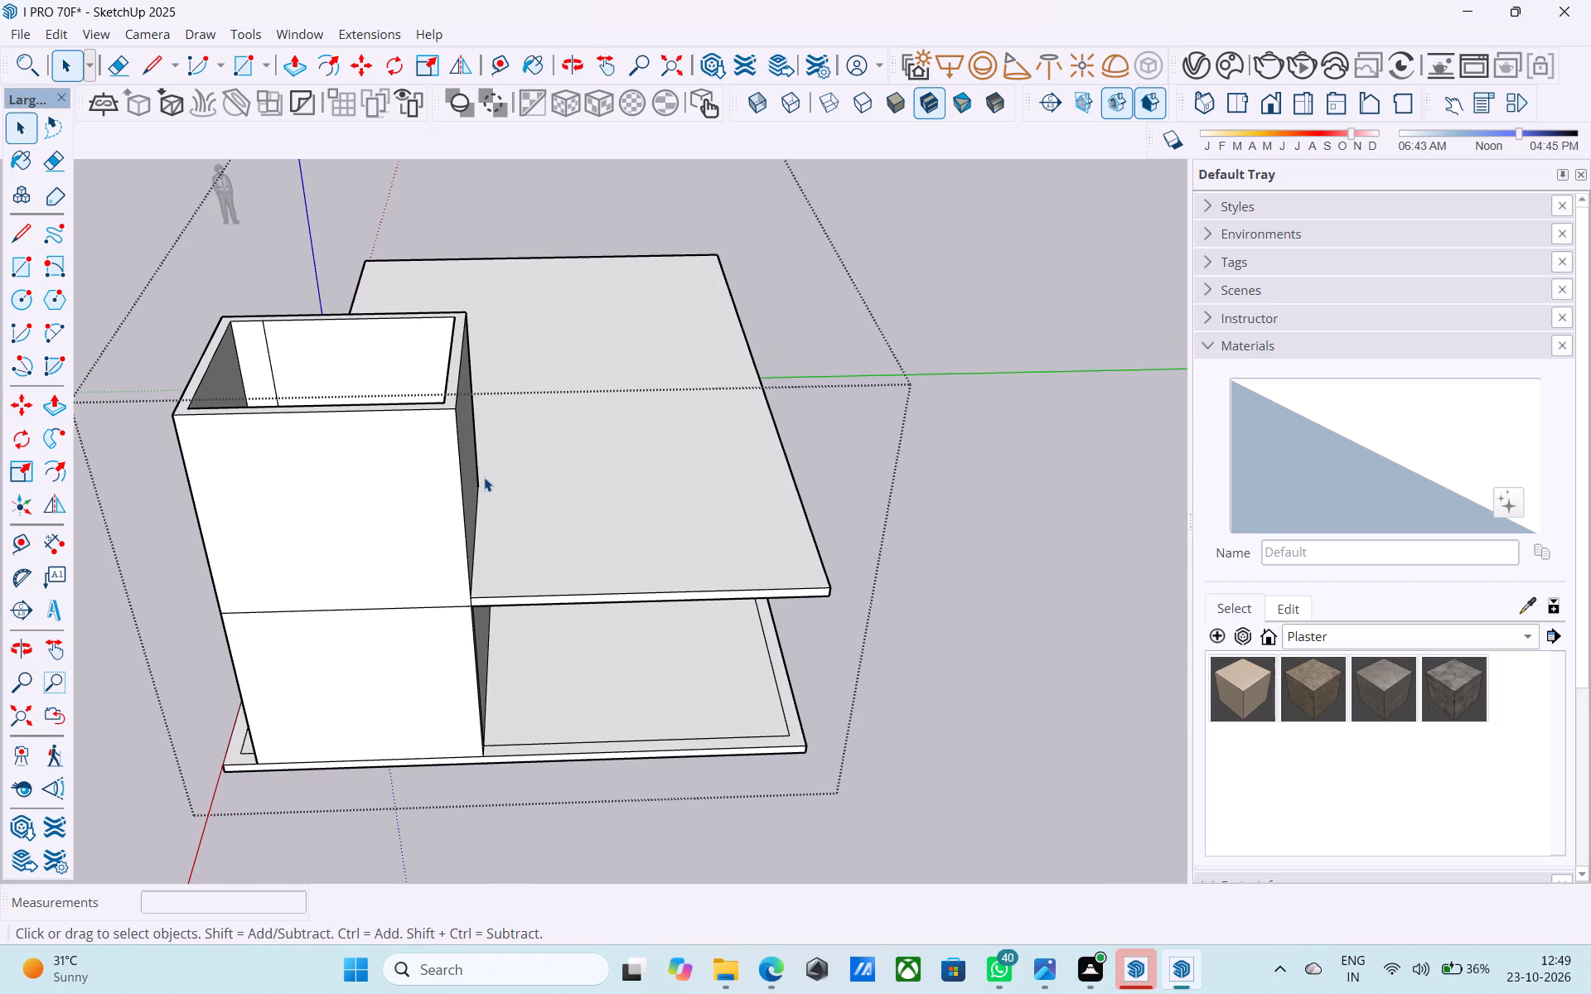
{"action": "scroll", "coordinate": [484, 477], "scroll_direction": "down", "scroll_amount": 6}
{"action": "middle_click_drag", "start_coordinate": [447, 541], "coordinate": [512, 397]}
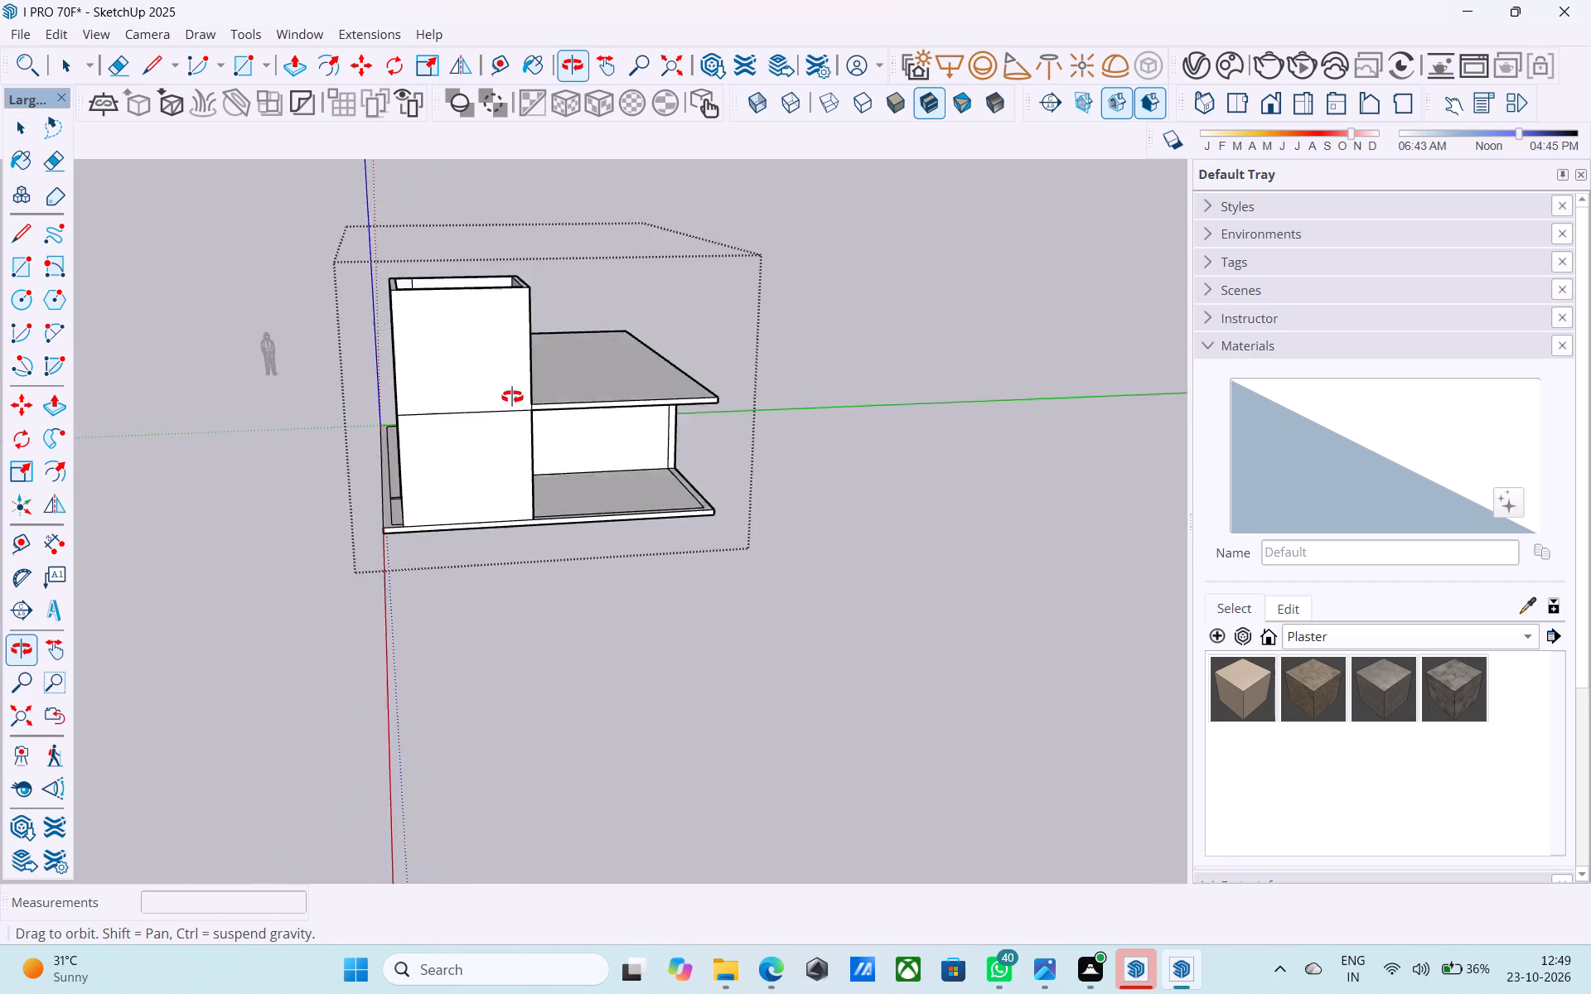
{"action": "middle_click_drag", "start_coordinate": [512, 397], "coordinate": [515, 379]}
{"action": "scroll", "coordinate": [515, 379], "scroll_direction": "up", "scroll_amount": 8}
{"action": "middle_click_drag", "start_coordinate": [520, 419], "coordinate": [562, 413]}
{"action": "key", "text": "l"}
{"action": "left_click", "coordinate": [617, 382]}
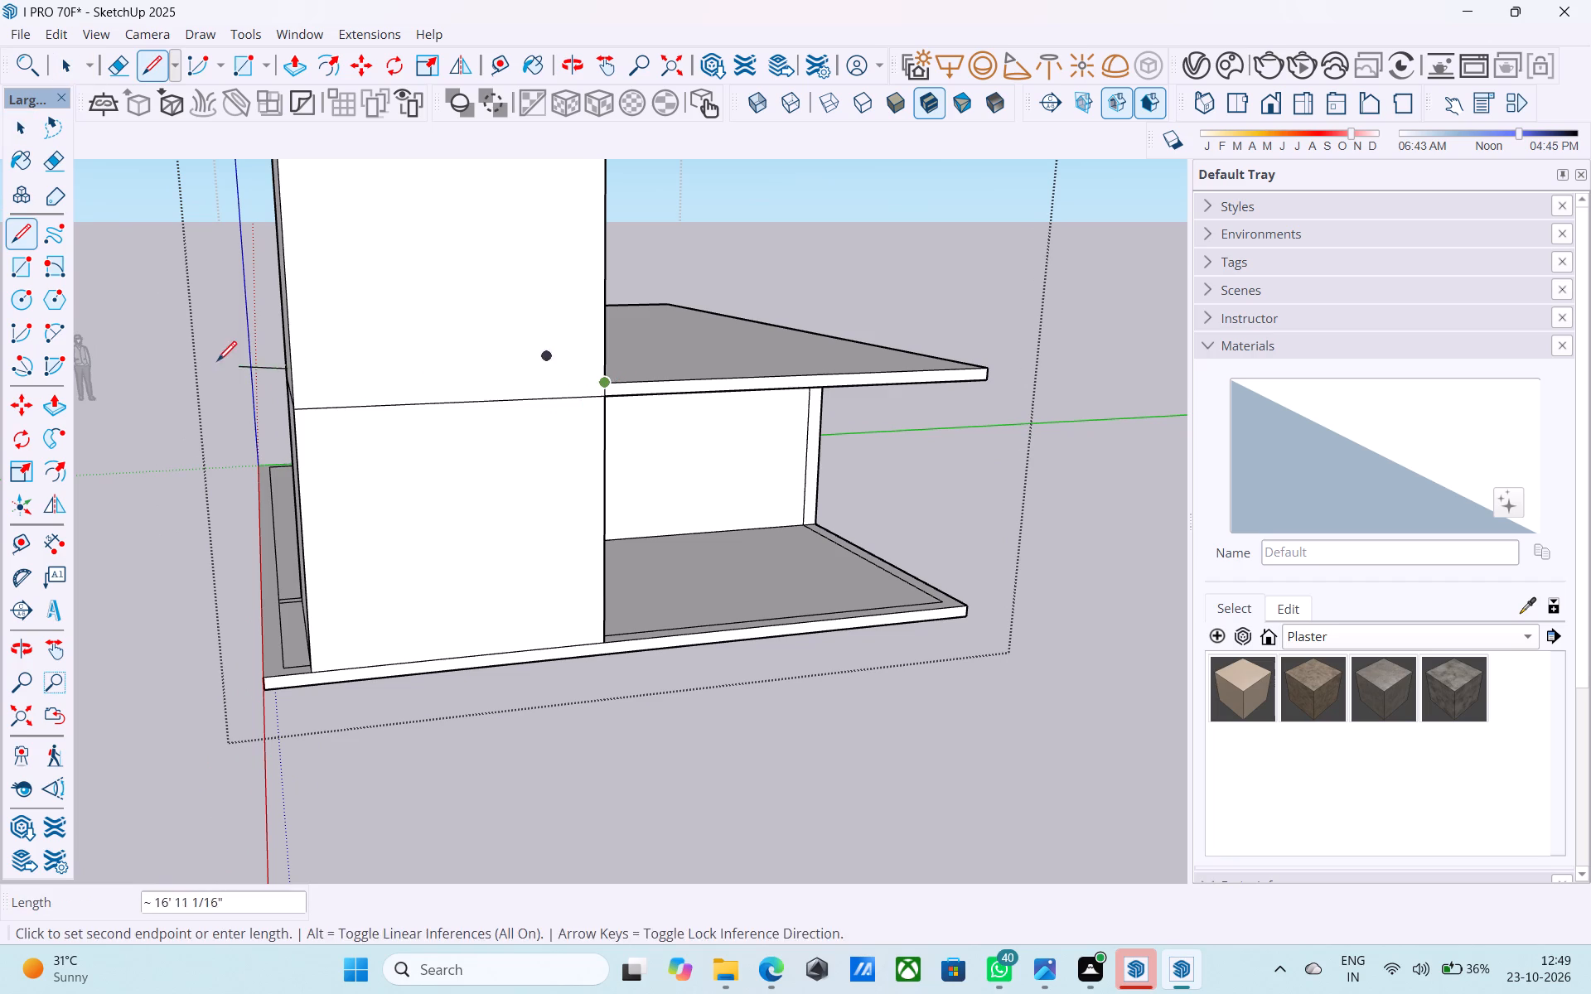
{"action": "middle_click_drag", "start_coordinate": [230, 363], "coordinate": [427, 384]}
{"action": "left_click", "coordinate": [631, 443]}
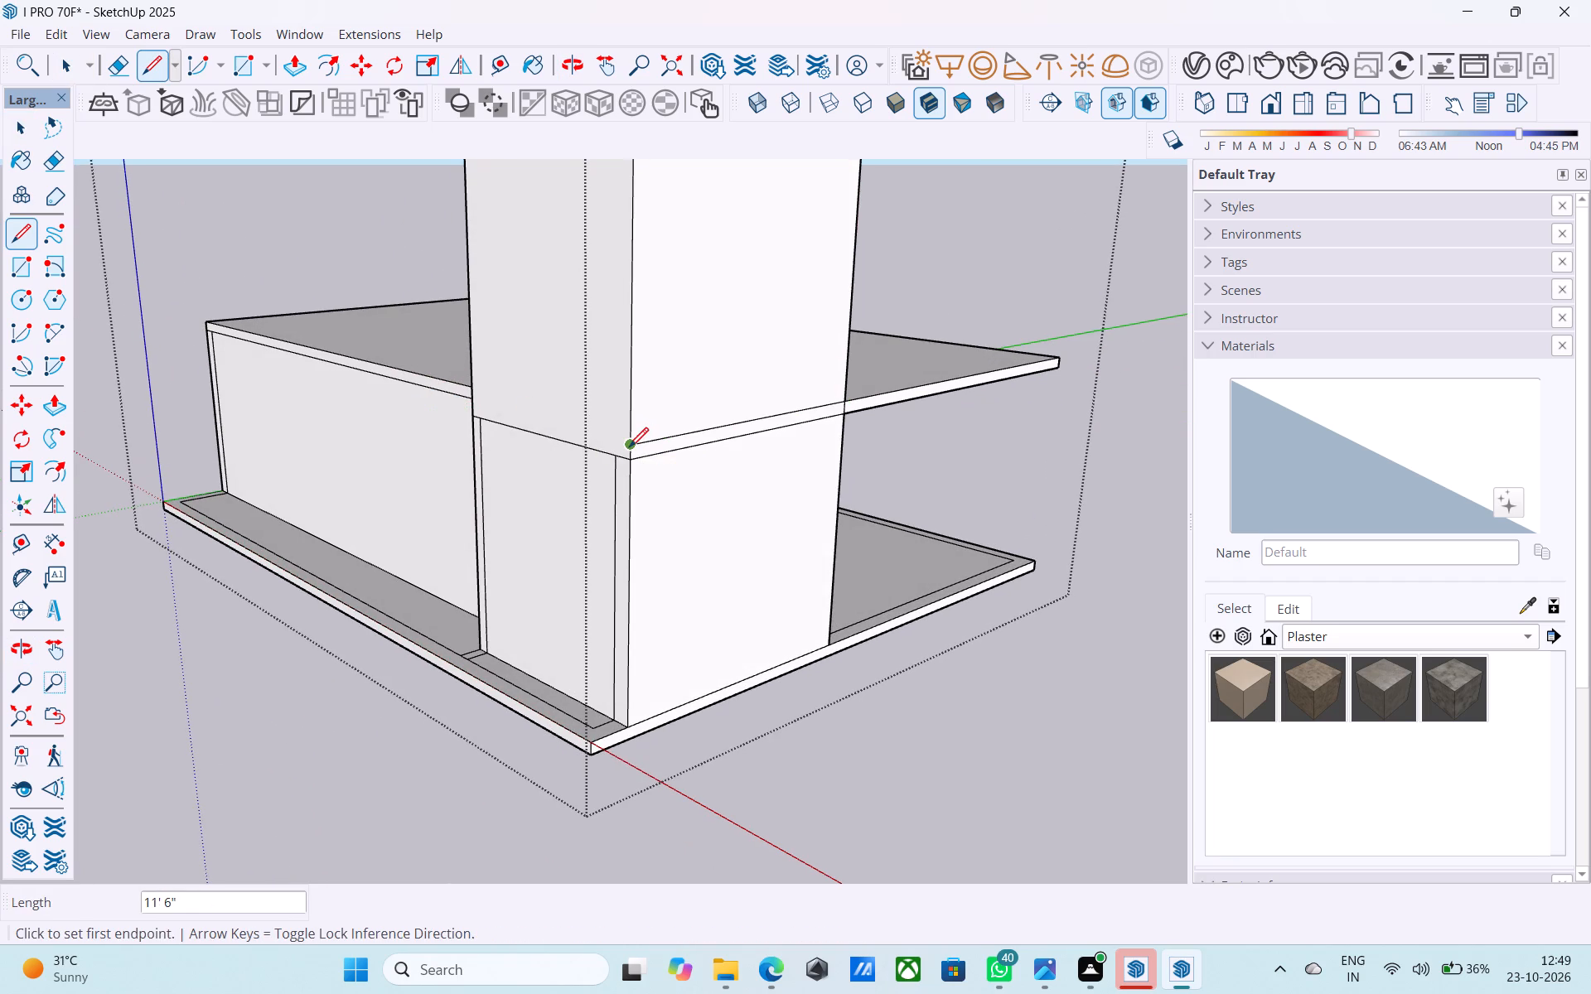
Draw a horizontal line across the projecting room's side wall adjoining the front wall, level with the roof slab's top.
{"action": "left_click", "coordinate": [629, 449]}
{"action": "middle_click_drag", "start_coordinate": [448, 385], "coordinate": [955, 456]}
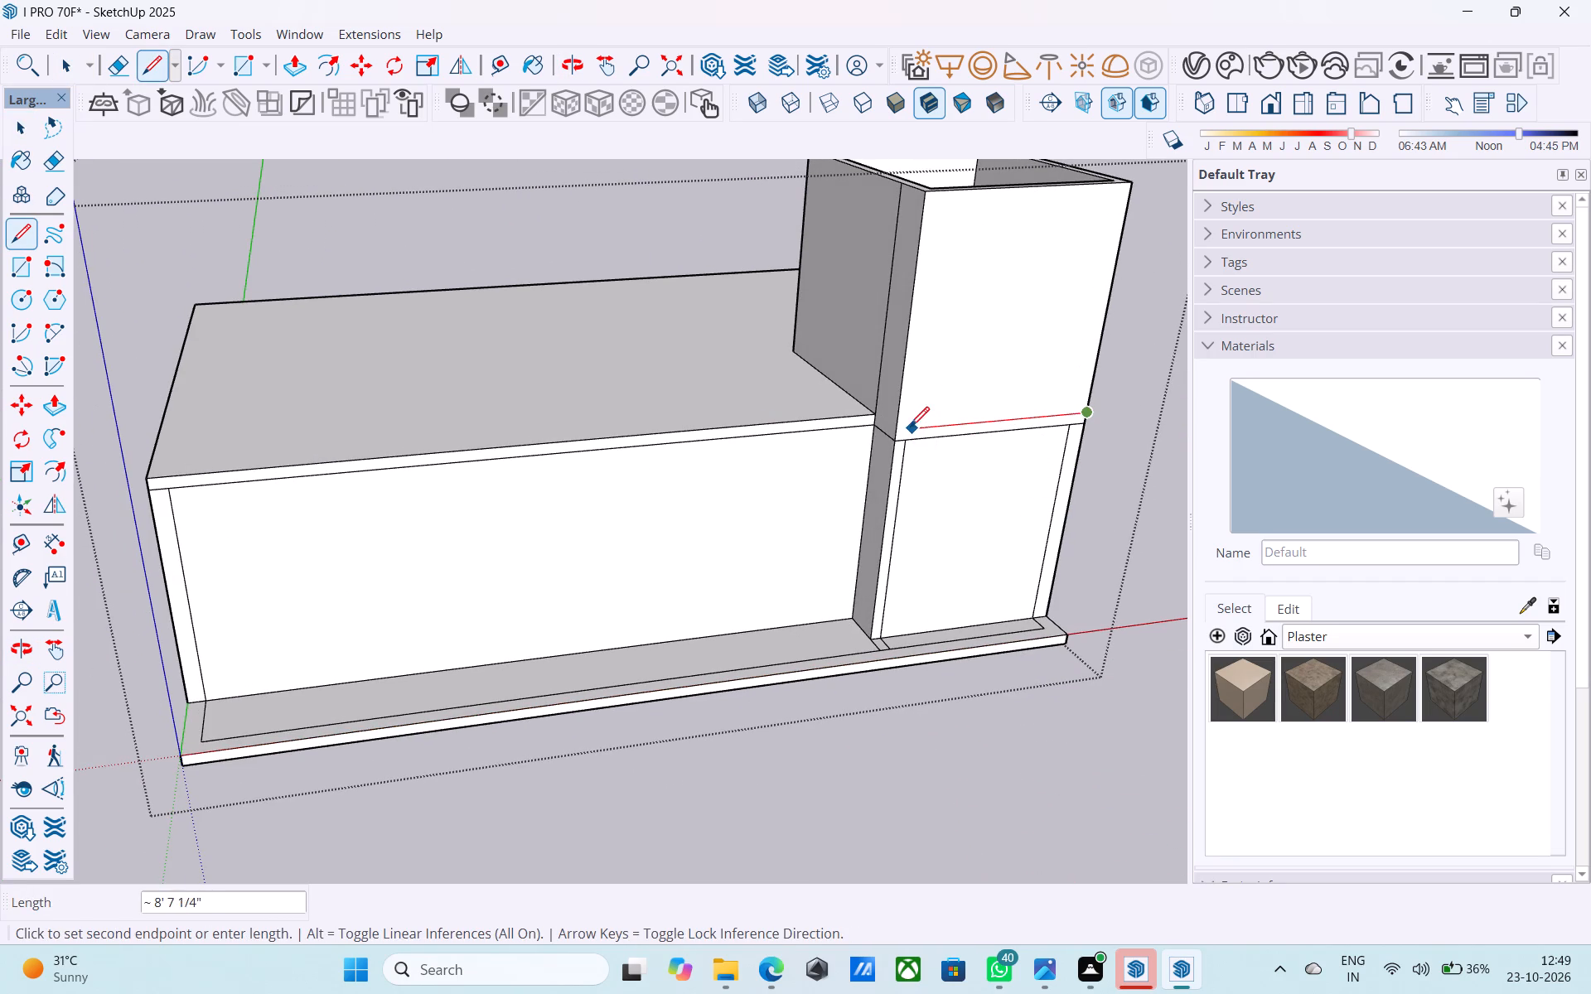
{"action": "left_click", "coordinate": [902, 428]}
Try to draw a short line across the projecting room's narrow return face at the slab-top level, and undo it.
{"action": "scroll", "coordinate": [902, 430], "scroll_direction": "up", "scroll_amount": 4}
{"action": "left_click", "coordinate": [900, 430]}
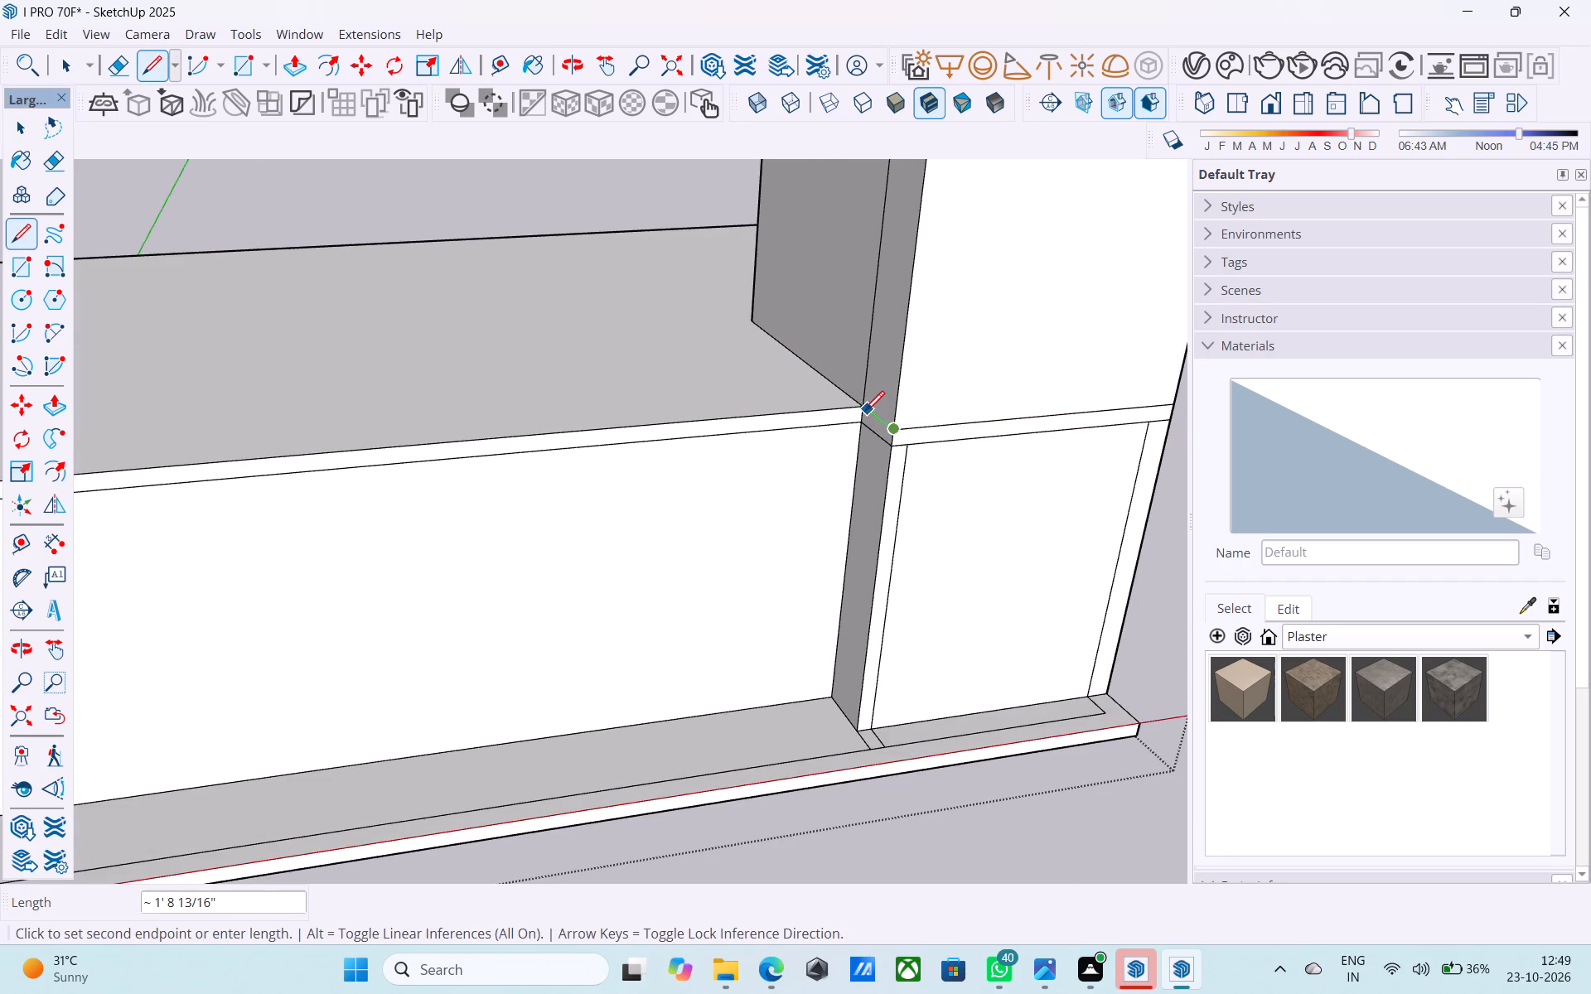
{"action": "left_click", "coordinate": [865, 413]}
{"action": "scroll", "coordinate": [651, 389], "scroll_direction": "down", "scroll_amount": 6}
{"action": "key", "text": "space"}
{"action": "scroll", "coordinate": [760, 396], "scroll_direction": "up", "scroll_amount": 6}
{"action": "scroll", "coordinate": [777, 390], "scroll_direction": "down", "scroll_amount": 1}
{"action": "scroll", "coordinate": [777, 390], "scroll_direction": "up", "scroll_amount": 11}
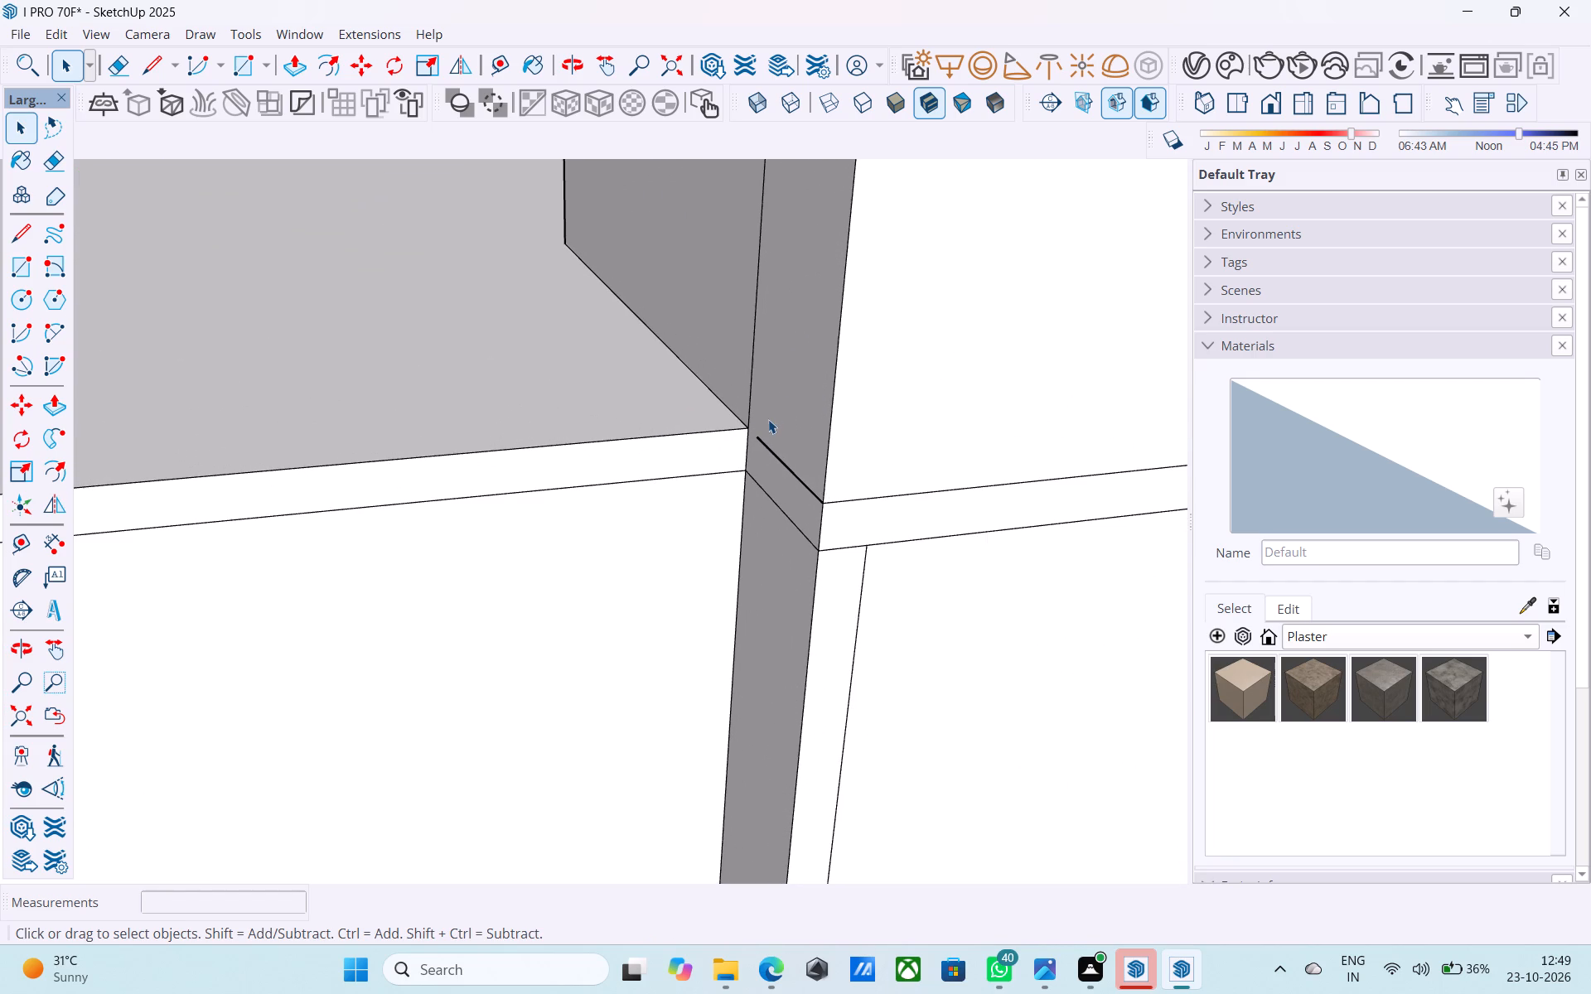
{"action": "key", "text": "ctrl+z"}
Draw a line across the projecting room's narrow return face, from its outer edge line to the roof slab's top corner.
{"action": "key", "text": "l"}
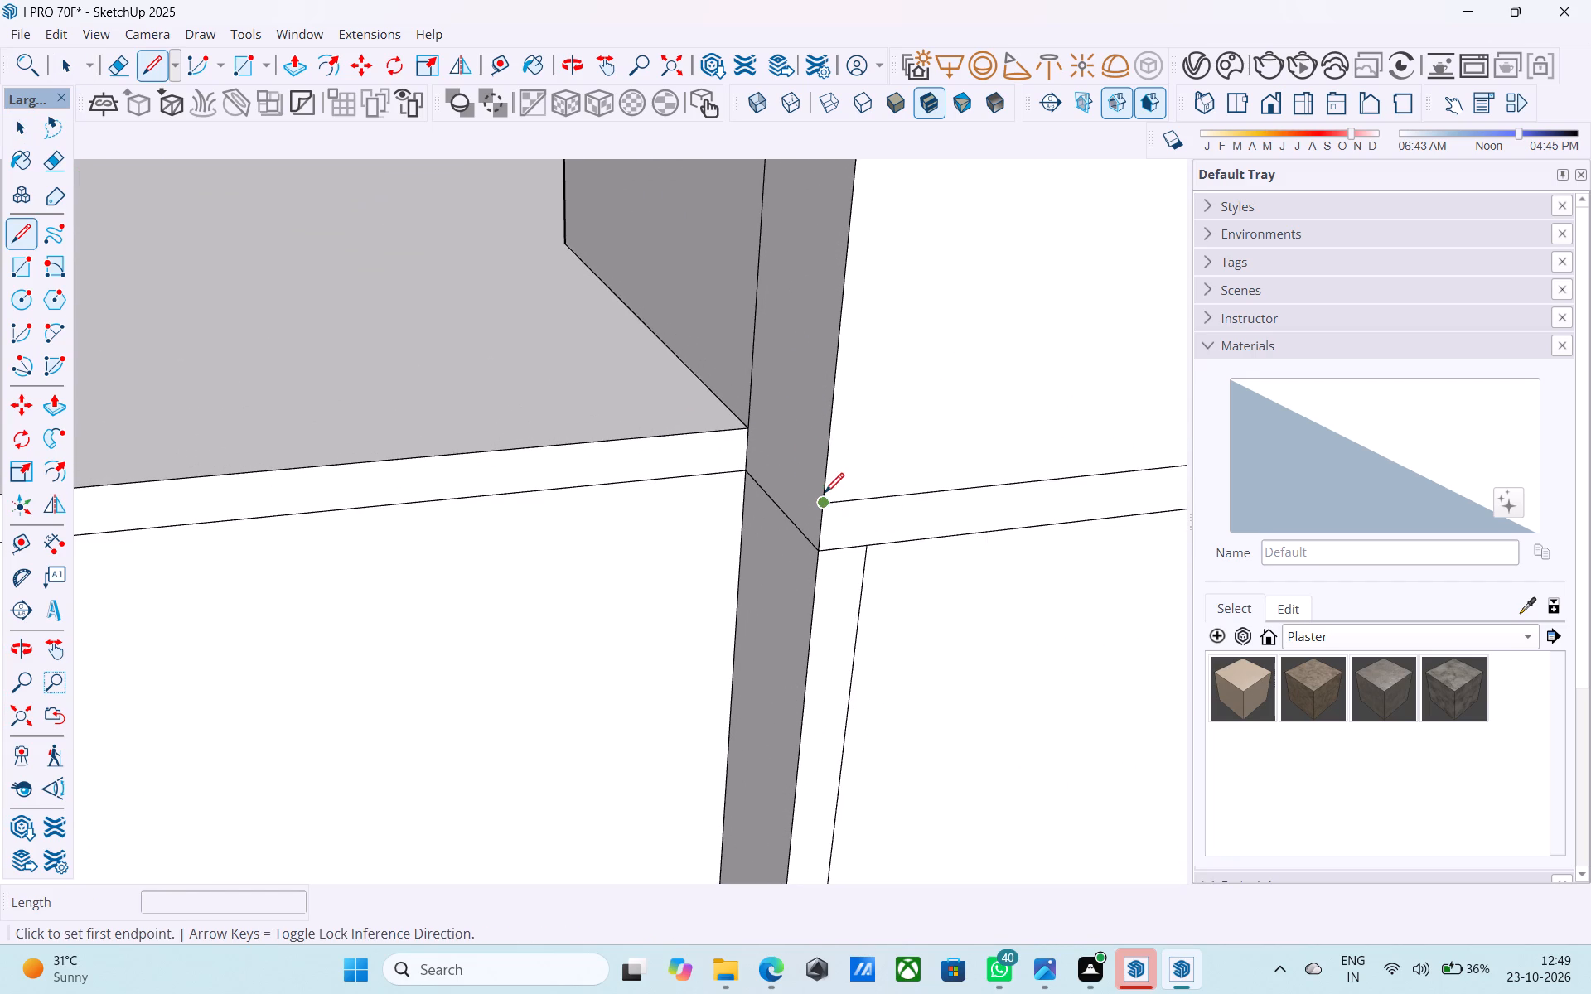
{"action": "left_click", "coordinate": [825, 495]}
{"action": "left_click", "coordinate": [750, 419]}
{"action": "key", "text": "space"}
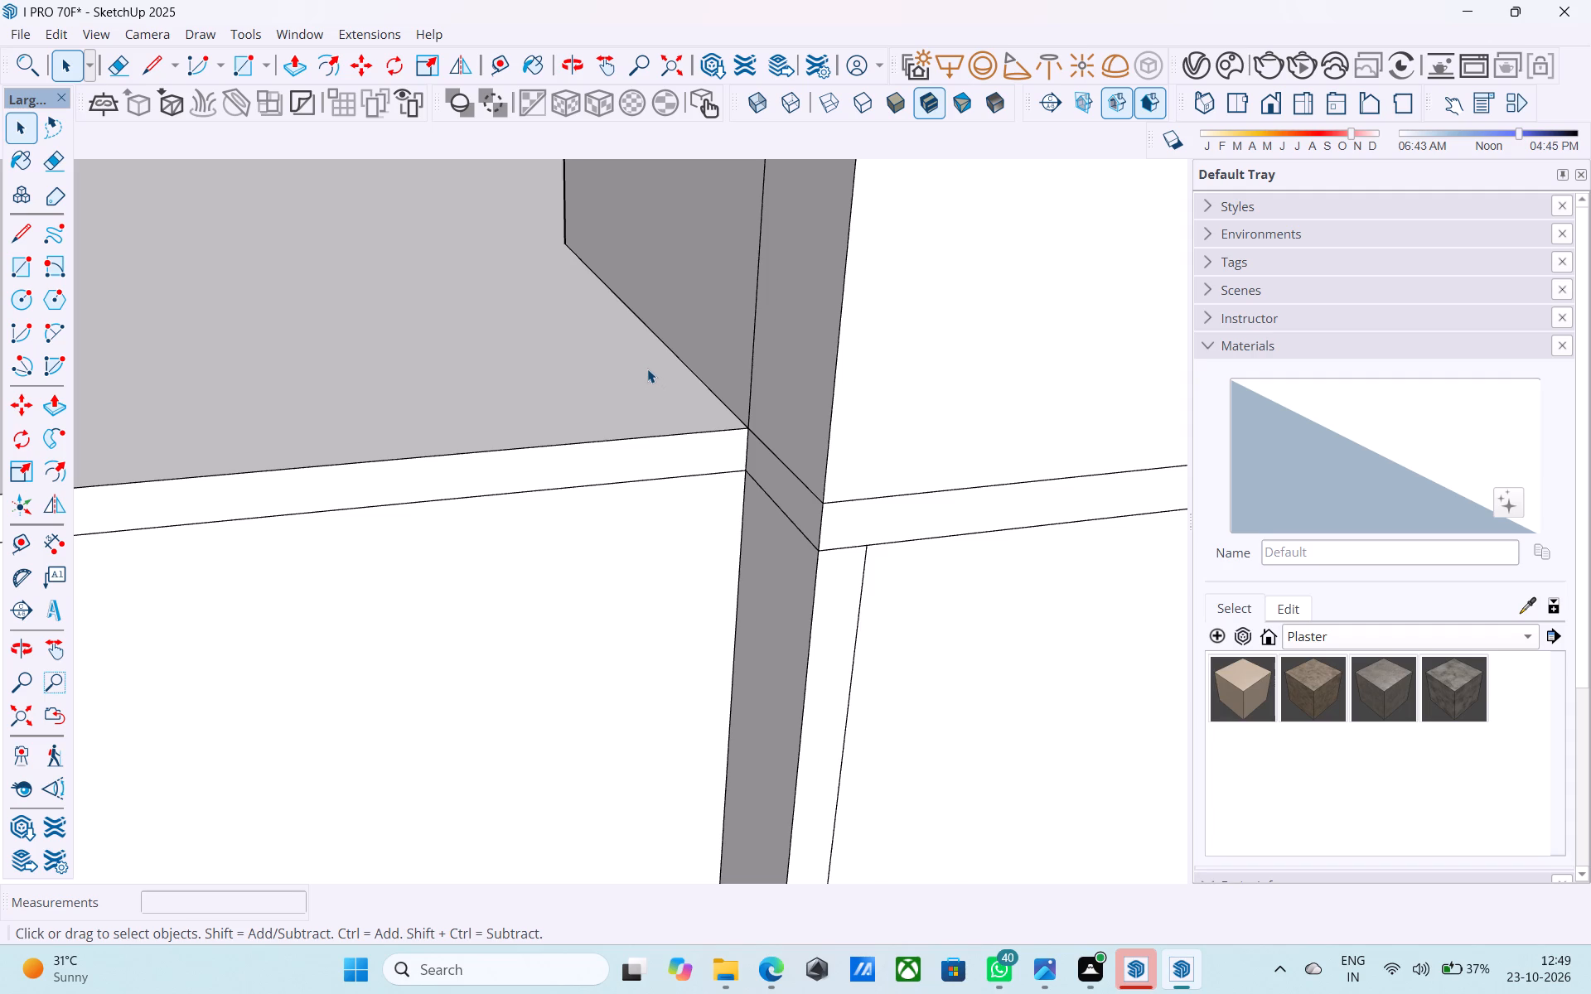
Examine the whole model from several sides, including the upper room and the roof slab.
{"action": "scroll", "coordinate": [647, 369], "scroll_direction": "down", "scroll_amount": 15}
{"action": "scroll", "coordinate": [641, 362], "scroll_direction": "down", "scroll_amount": 6}
{"action": "middle_click_drag", "start_coordinate": [817, 384], "coordinate": [167, 340]}
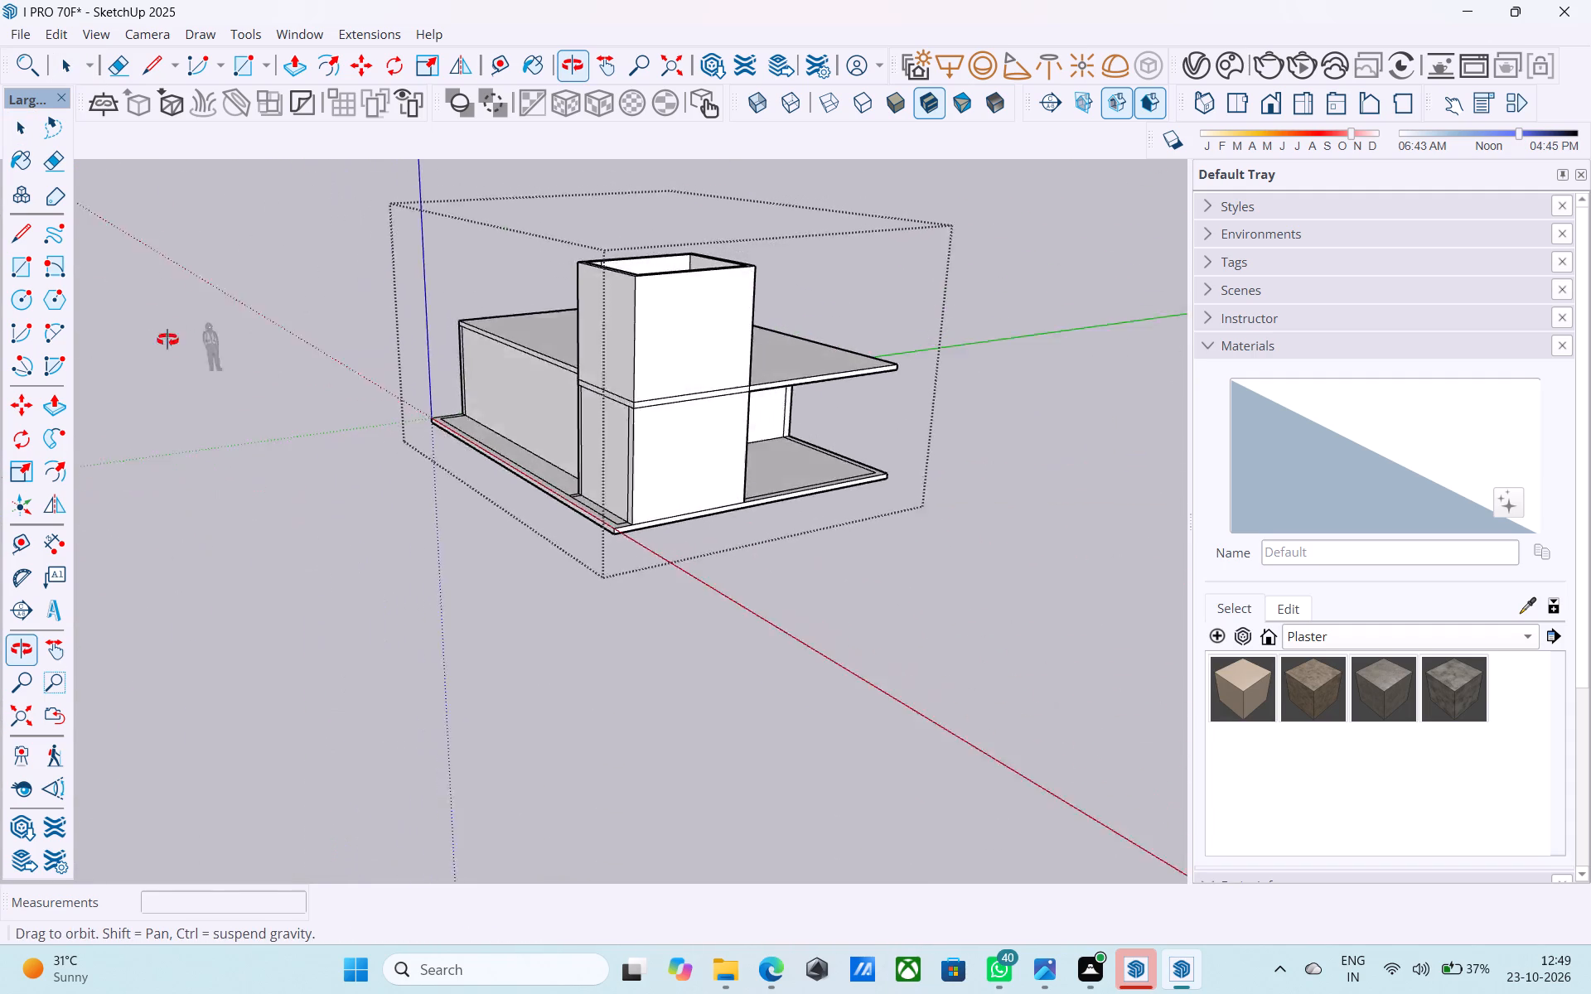
{"action": "middle_click_drag", "start_coordinate": [167, 340], "coordinate": [135, 340]}
{"action": "middle_click_drag", "start_coordinate": [1107, 311], "coordinate": [1020, 469]}
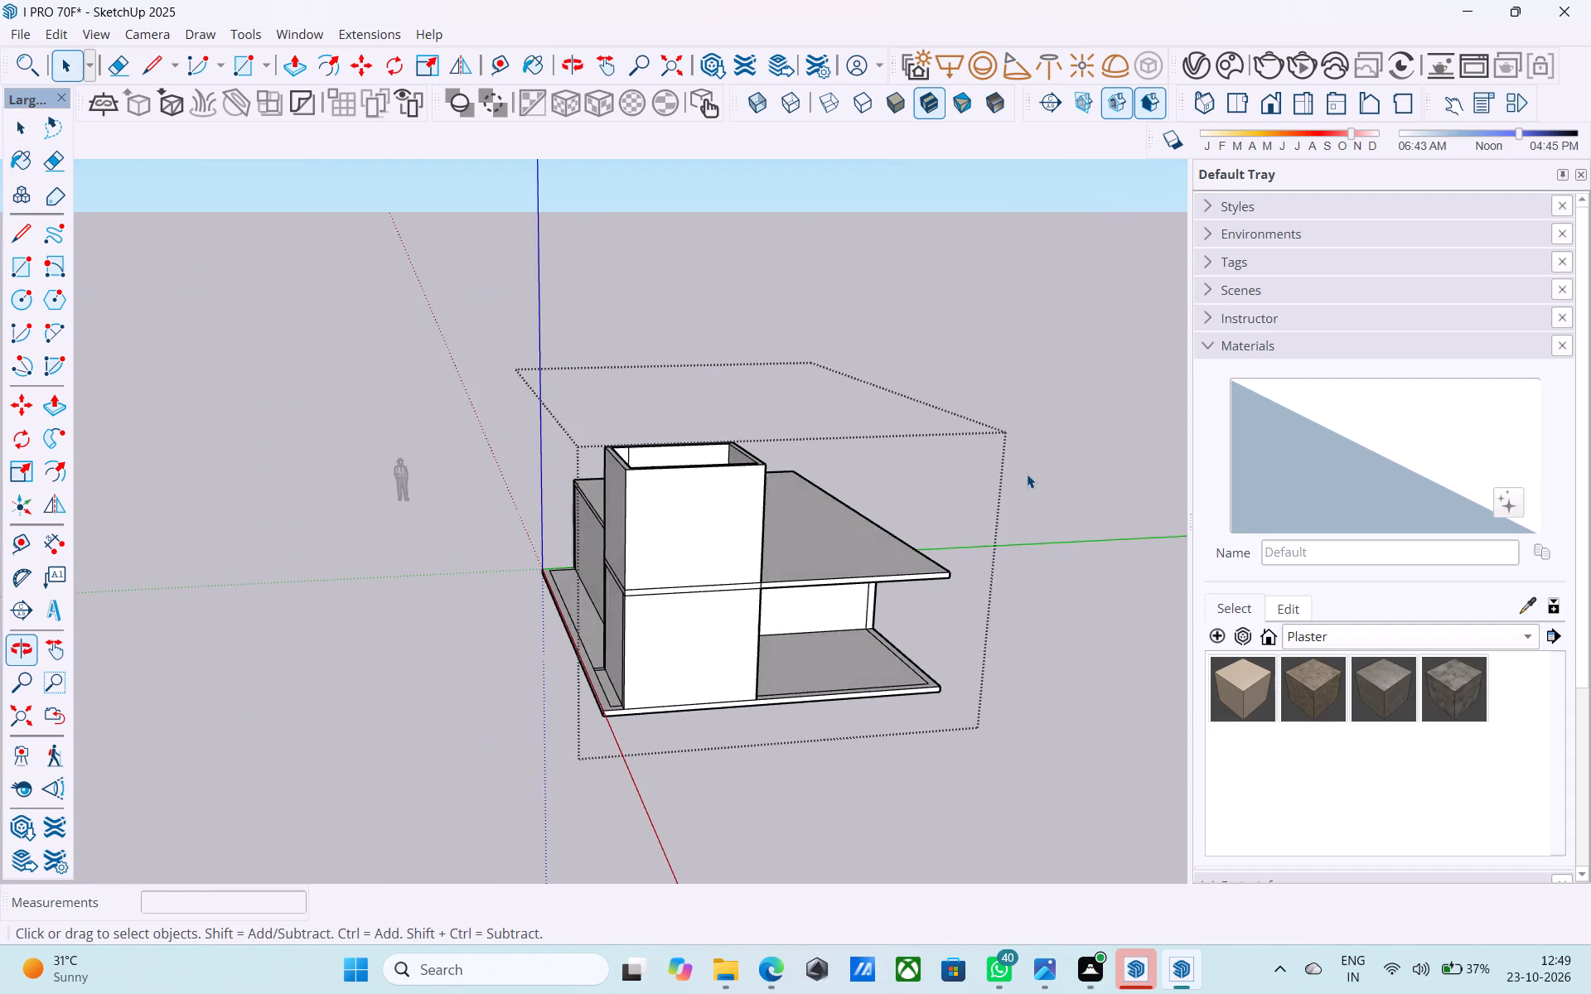
{"action": "scroll", "coordinate": [869, 589], "scroll_direction": "up", "scroll_amount": 7}
{"action": "scroll", "coordinate": [843, 577], "scroll_direction": "down", "scroll_amount": 8}
{"action": "middle_click_drag", "start_coordinate": [823, 570], "coordinate": [438, 570]}
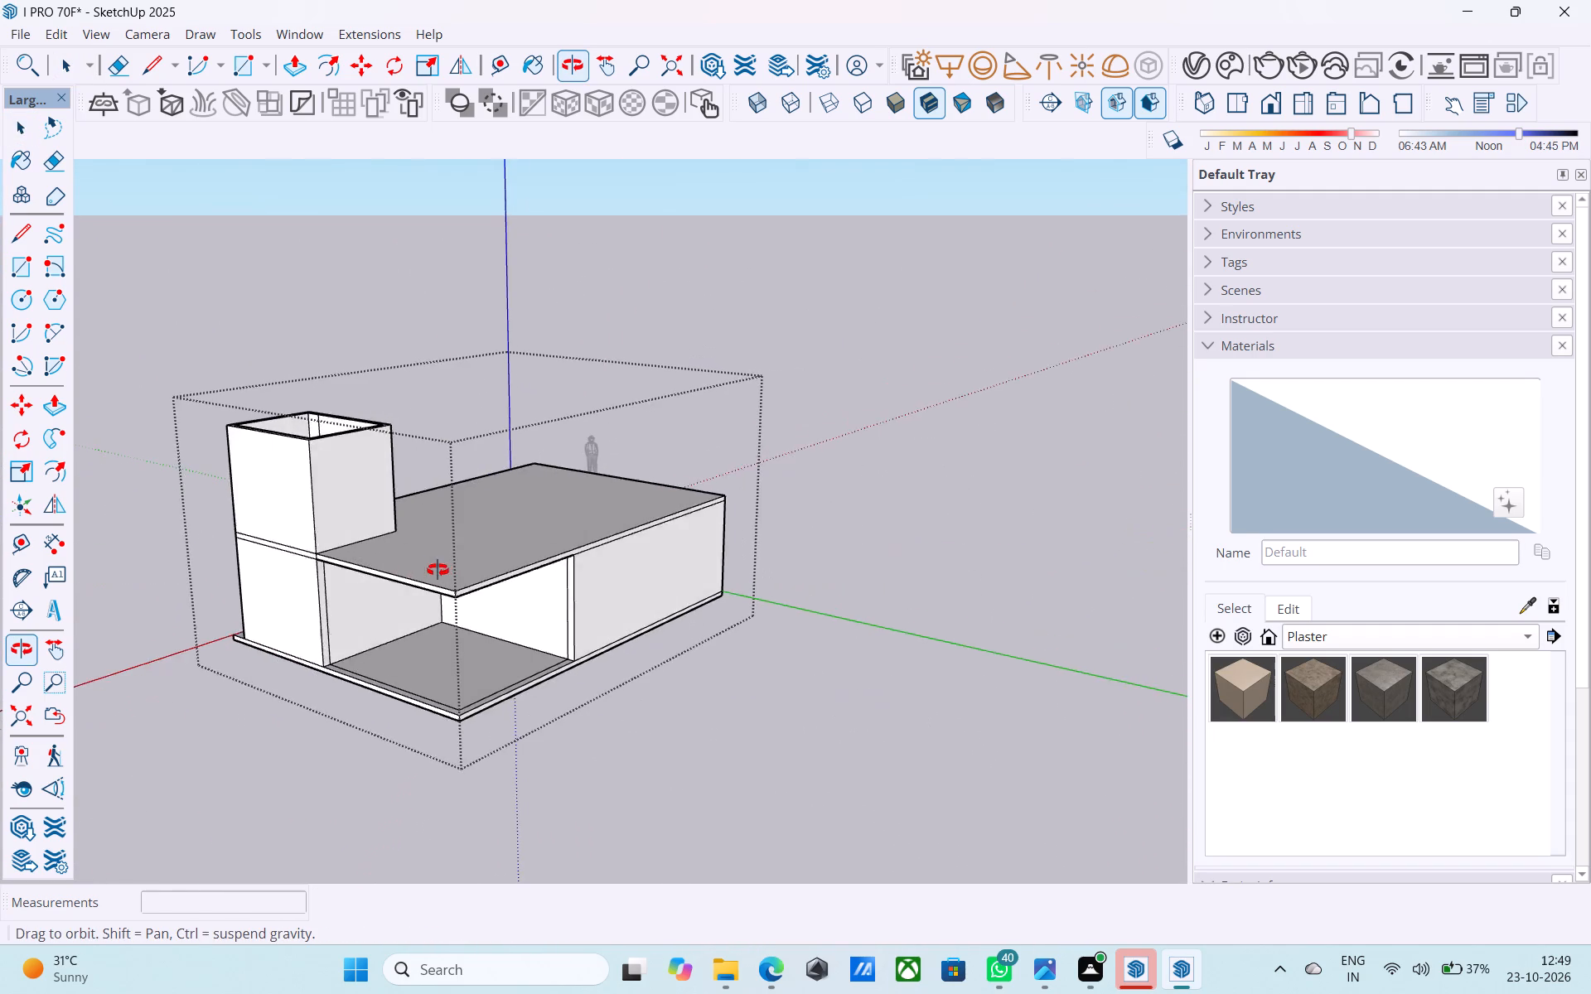
{"action": "middle_click_drag", "start_coordinate": [438, 570], "coordinate": [545, 590]}
{"action": "scroll", "coordinate": [545, 591], "scroll_direction": "up", "scroll_amount": 5}
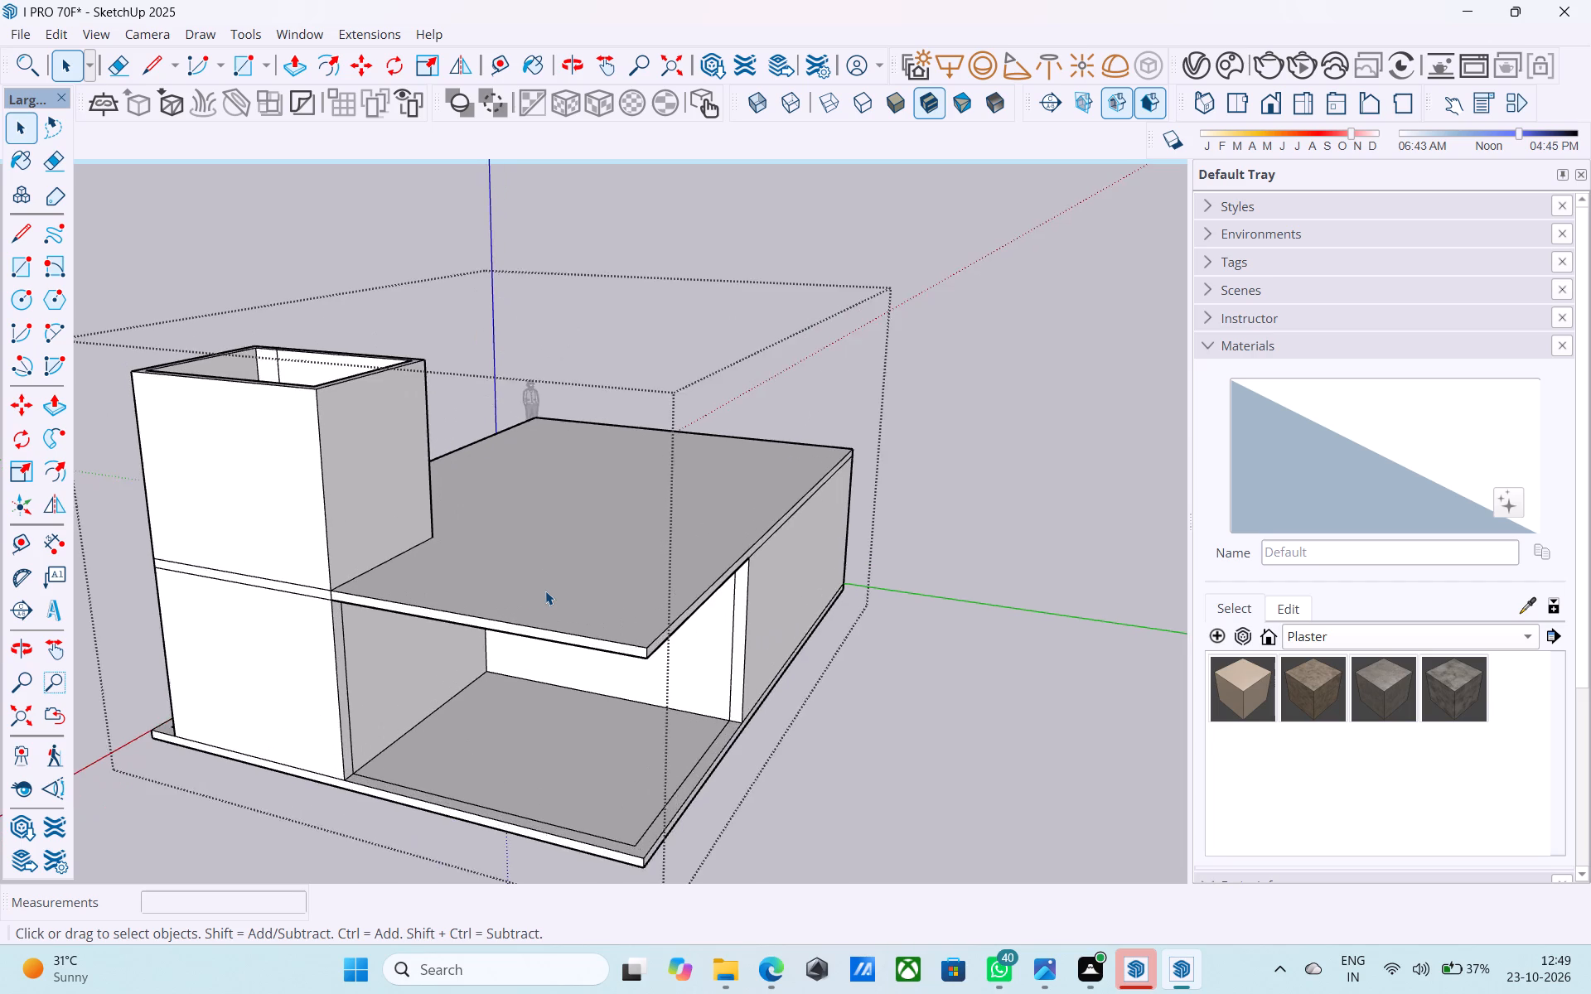
{"action": "scroll", "coordinate": [545, 591], "scroll_direction": "up", "scroll_amount": 2}
{"action": "scroll", "coordinate": [547, 581], "scroll_direction": "down", "scroll_amount": 5}
{"action": "middle_click_drag", "start_coordinate": [547, 557], "coordinate": [491, 625]}
{"action": "scroll", "coordinate": [486, 606], "scroll_direction": "down", "scroll_amount": 5}
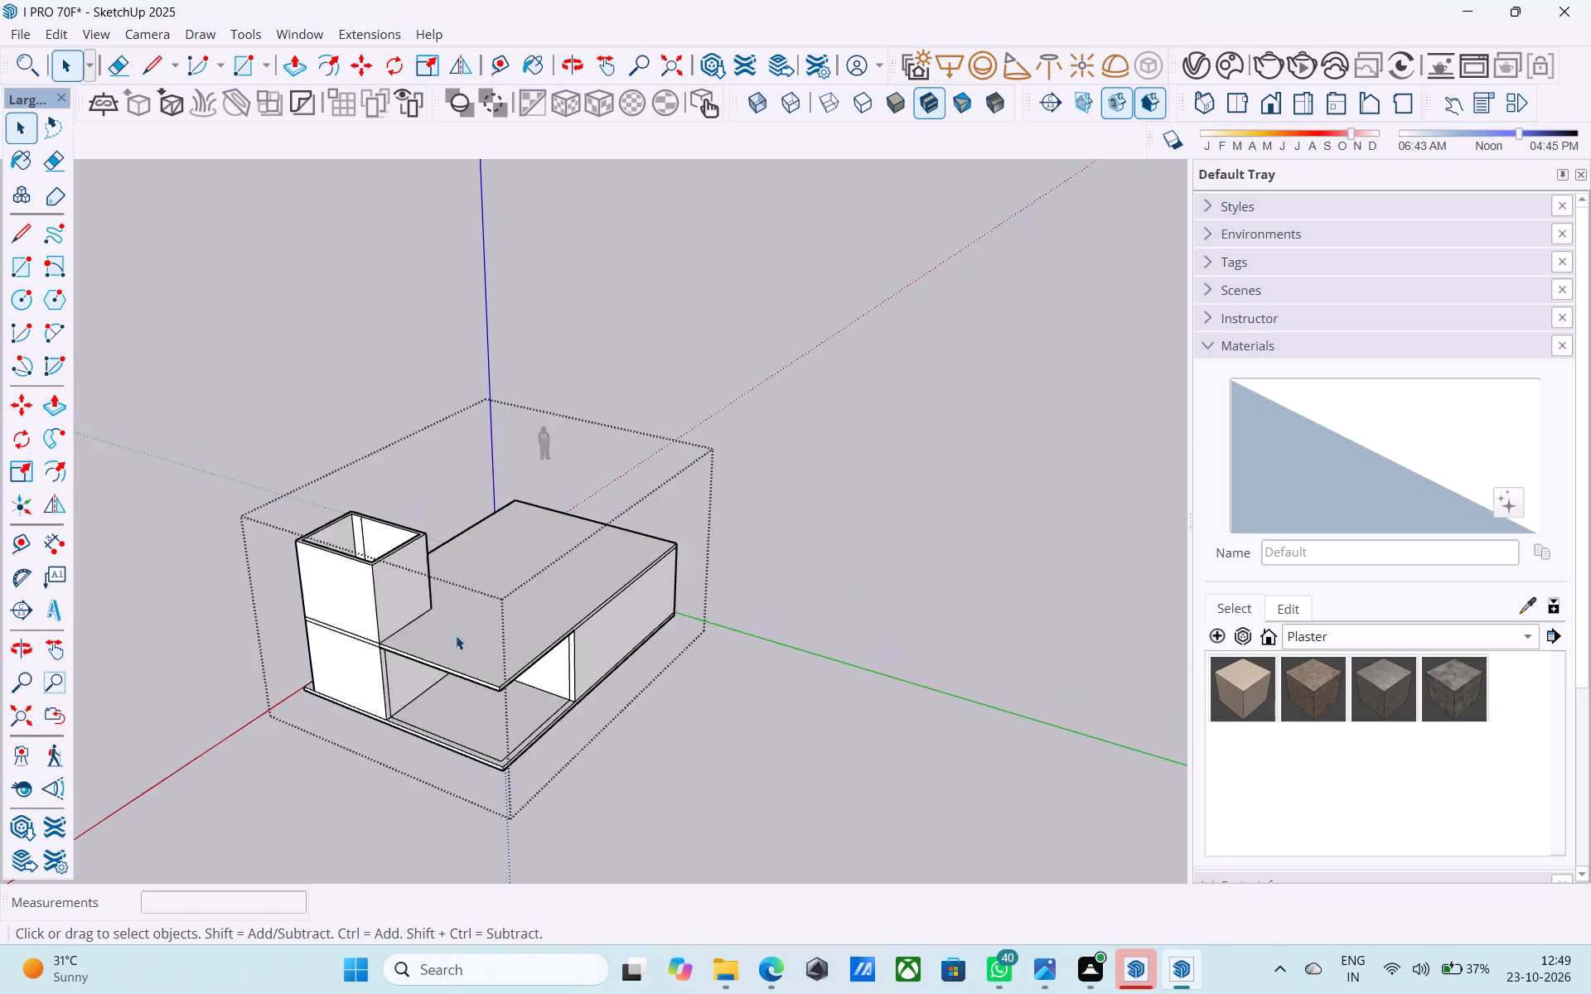
{"action": "middle_click", "coordinate": [453, 638]}
{"action": "scroll", "coordinate": [452, 639], "scroll_direction": "up", "scroll_amount": 7}
{"action": "middle_click_drag", "start_coordinate": [476, 697], "coordinate": [378, 557]}
{"action": "scroll", "coordinate": [389, 553], "scroll_direction": "down", "scroll_amount": 5}
{"action": "middle_click_drag", "start_coordinate": [390, 552], "coordinate": [421, 629]}
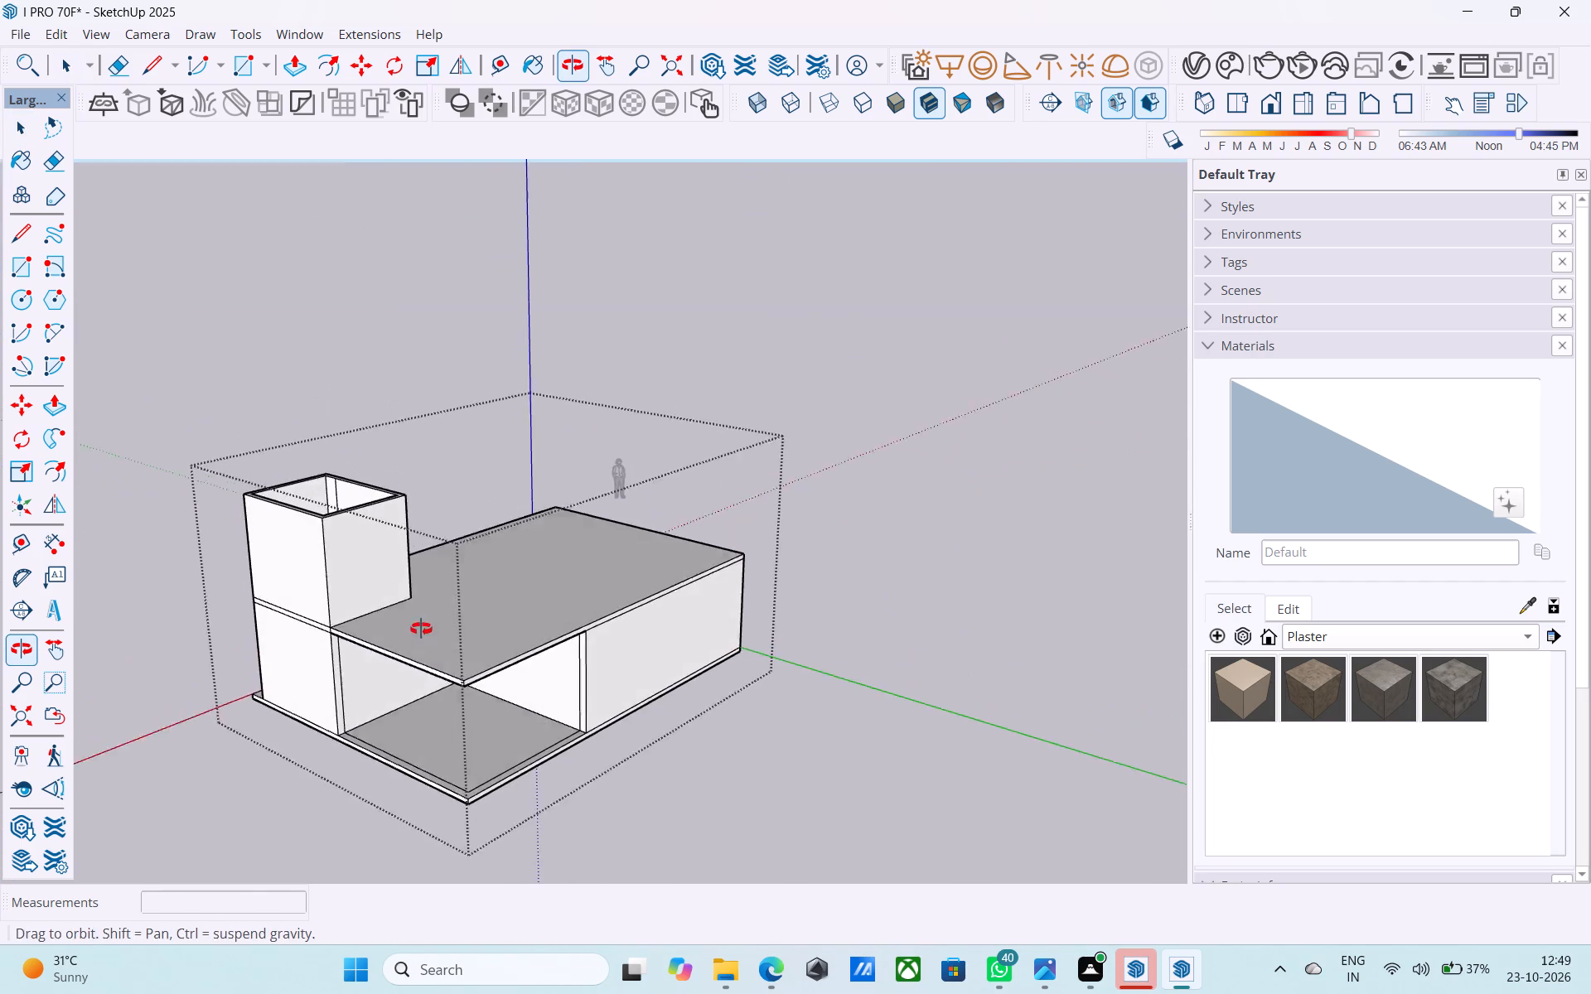
{"action": "middle_click_drag", "start_coordinate": [421, 629], "coordinate": [427, 642]}
Copy the roof slab's short top edge beside the upper room 4' inward across the slab top.
{"action": "scroll", "coordinate": [428, 644], "scroll_direction": "up", "scroll_amount": 6}
{"action": "left_click", "coordinate": [452, 741]}
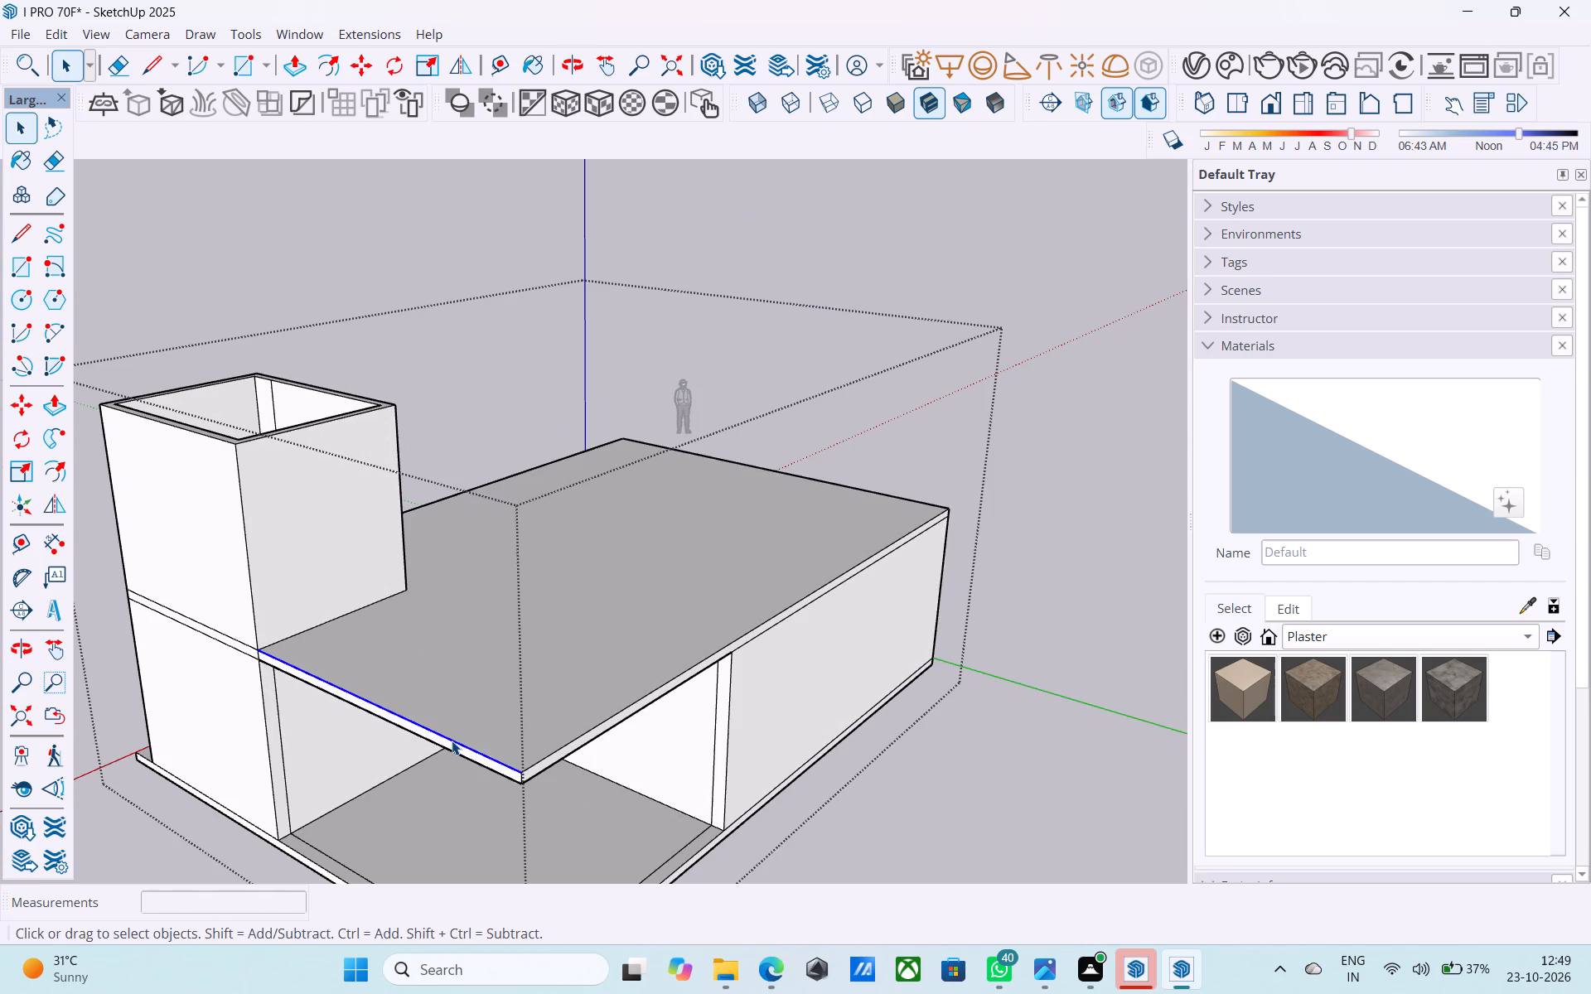
{"action": "key", "text": "m"}
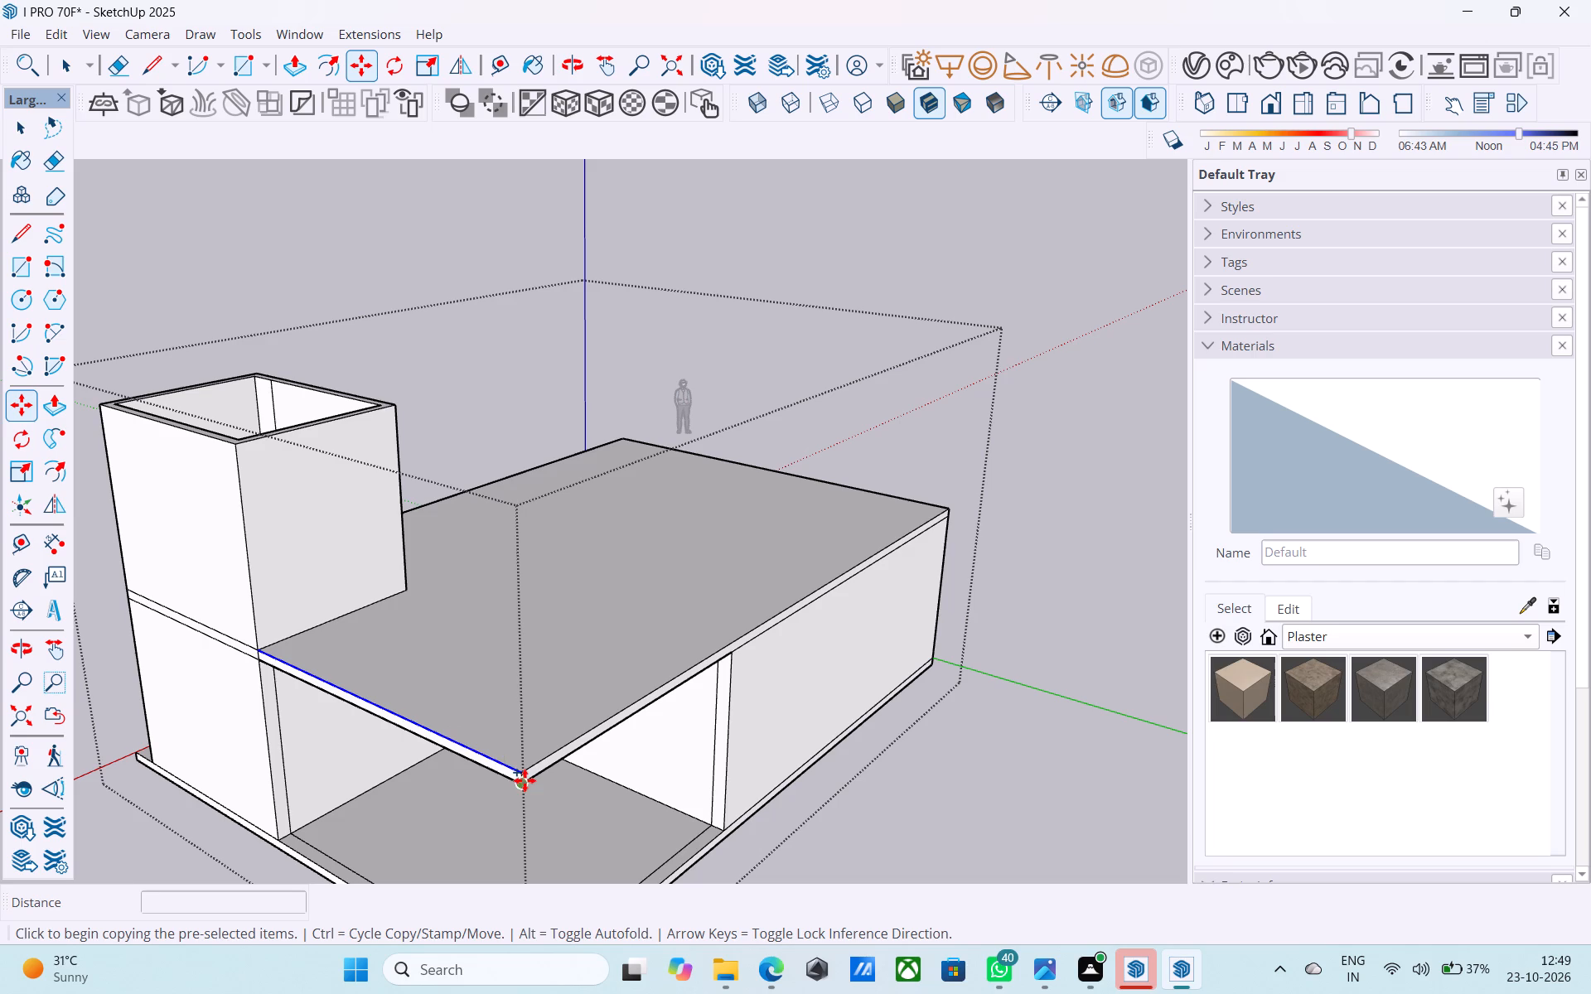
{"action": "left_click_drag", "start_coordinate": [521, 775], "coordinate": [530, 774]}
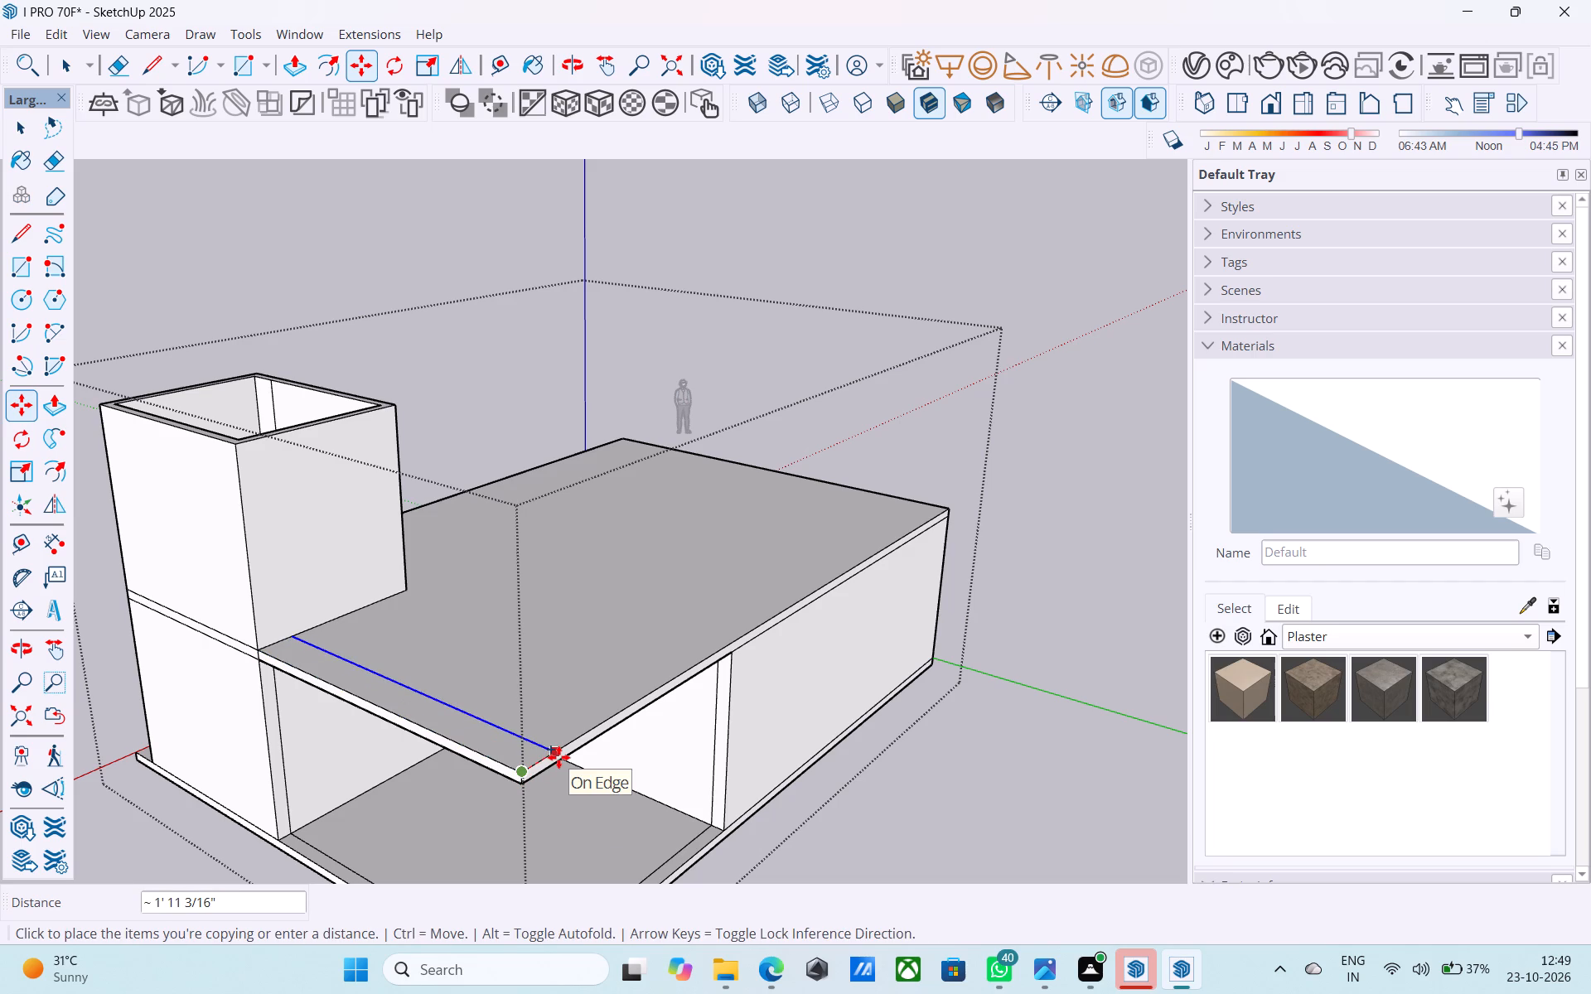
{"action": "key", "text": "apostrophe"}
{"action": "key", "text": "Return"}
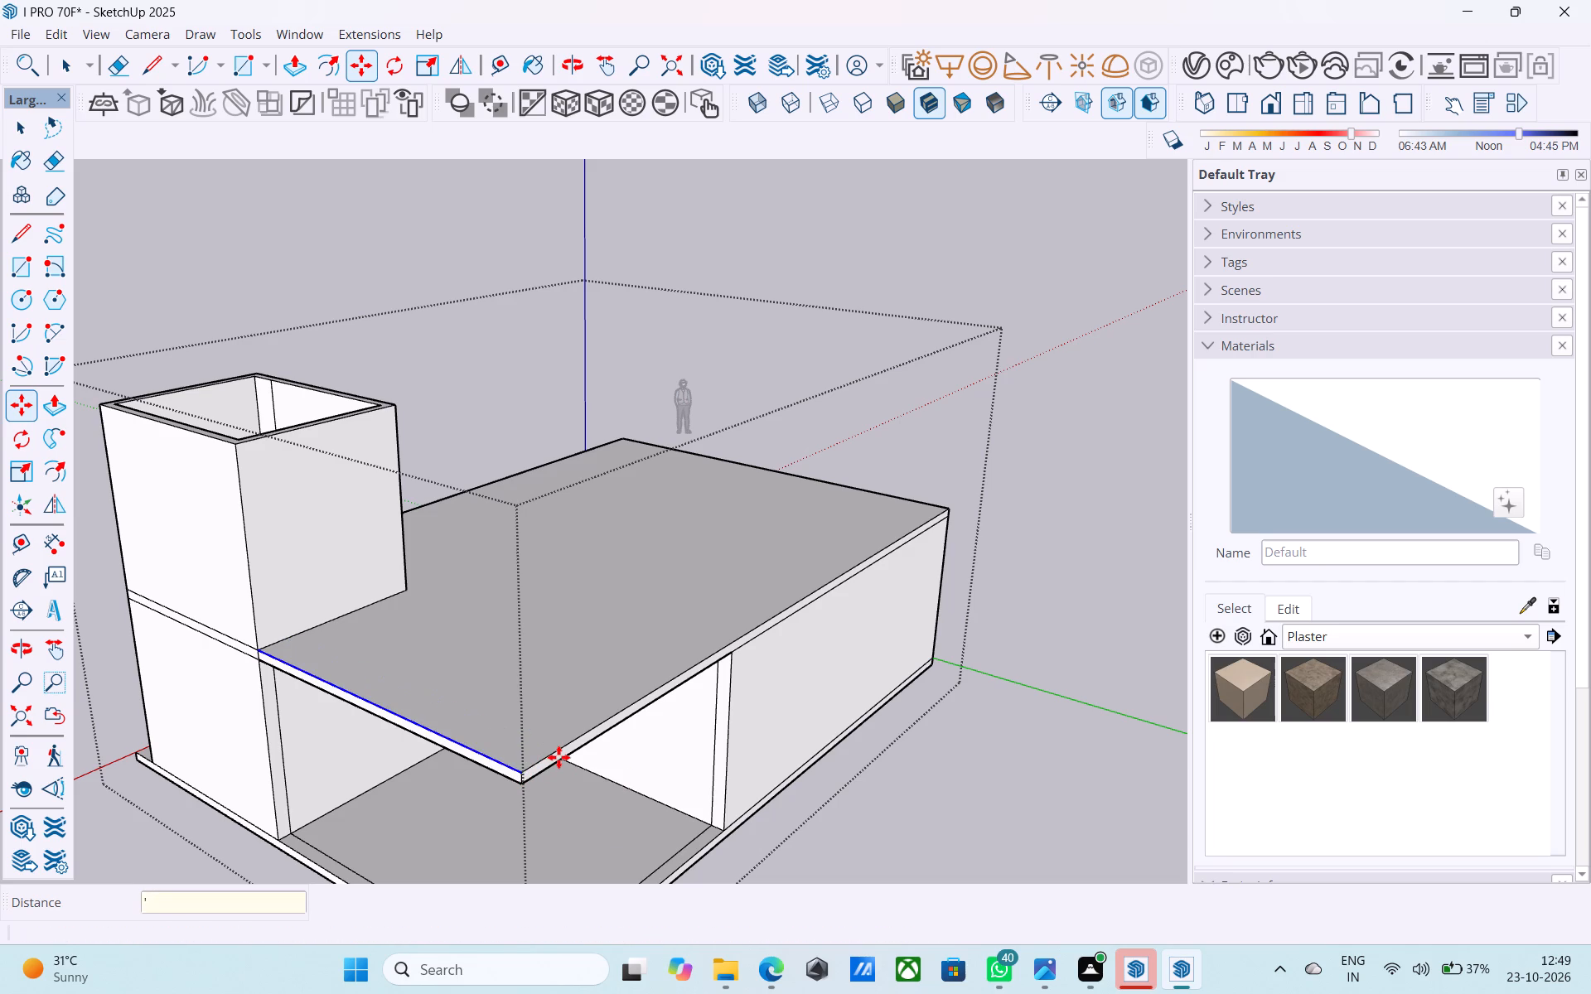
{"action": "type", "text": "4'"}
{"action": "key", "text": "Return"}
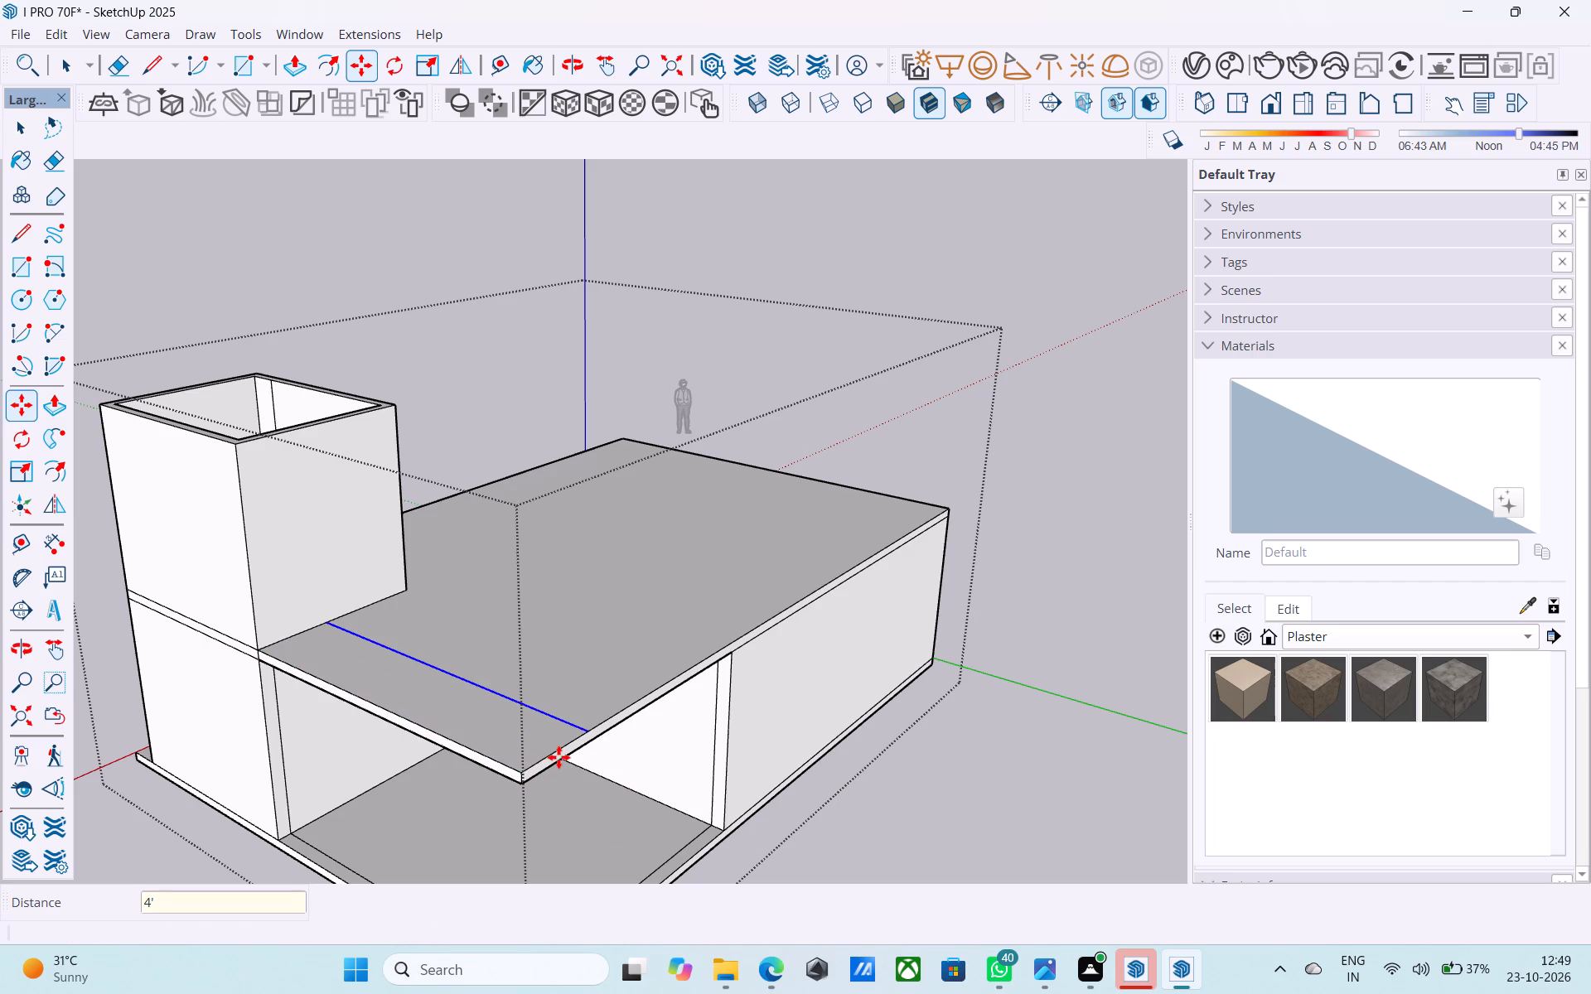
{"action": "key", "text": "space"}
Copy the new line on the slab top another 6" inward.
{"action": "middle_click", "coordinate": [568, 736]}
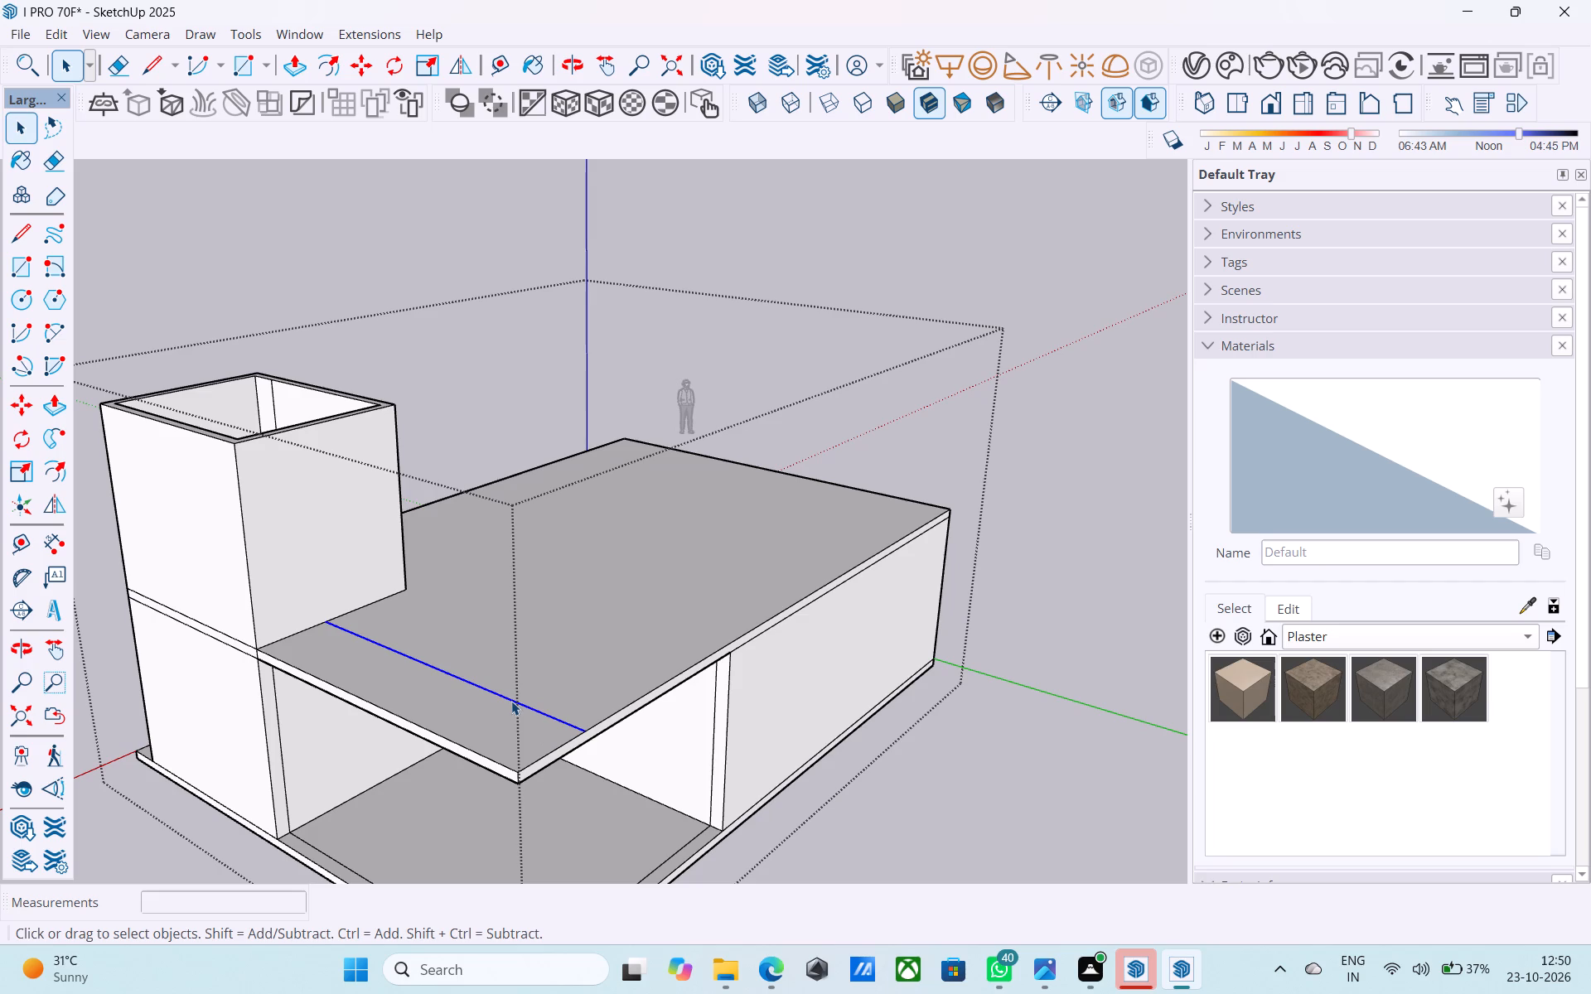
{"action": "key", "text": "m"}
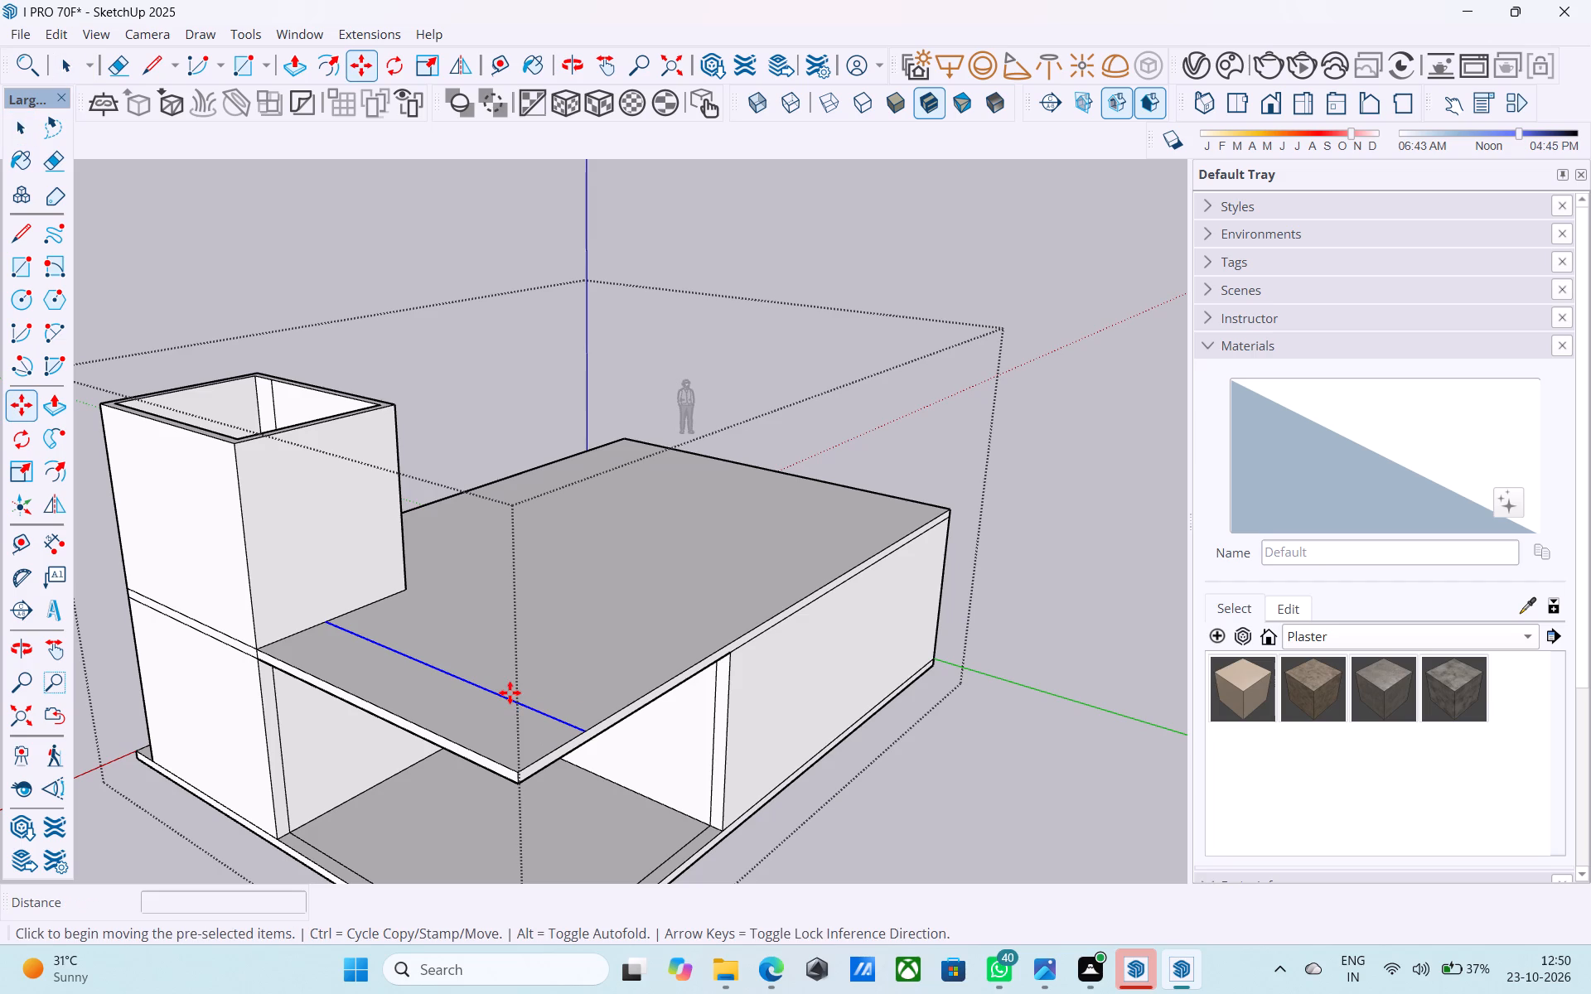
{"action": "scroll", "coordinate": [592, 730], "scroll_direction": "up", "scroll_amount": 5}
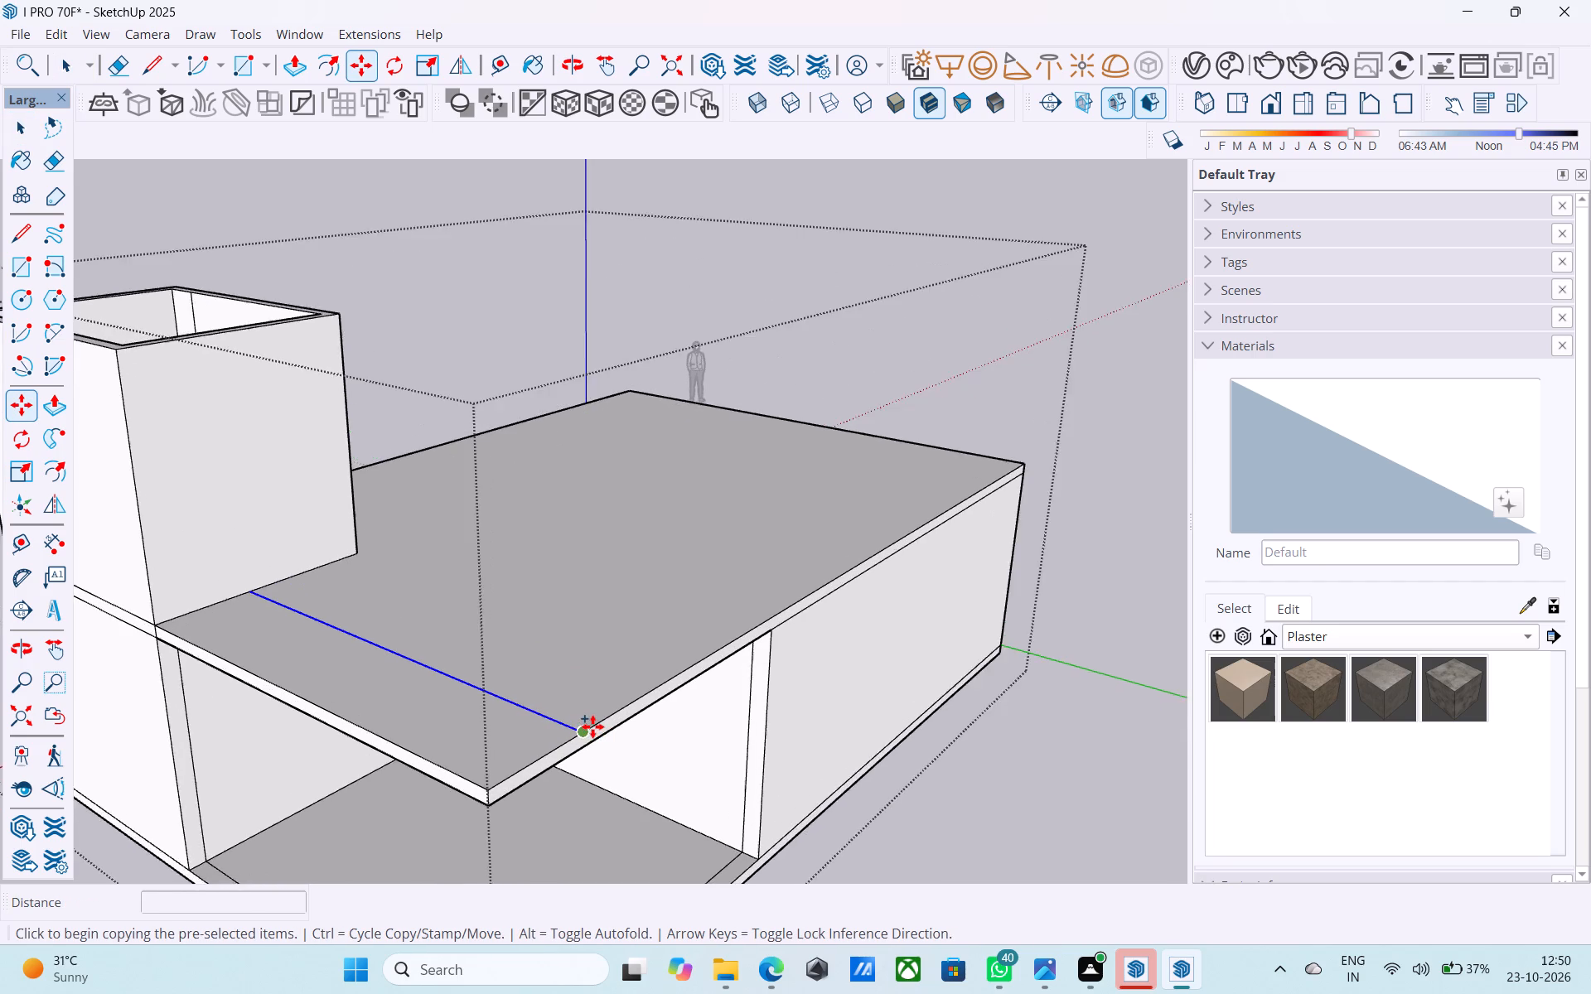
{"action": "scroll", "coordinate": [592, 726], "scroll_direction": "up", "scroll_amount": 1}
{"action": "left_click", "coordinate": [590, 727]}
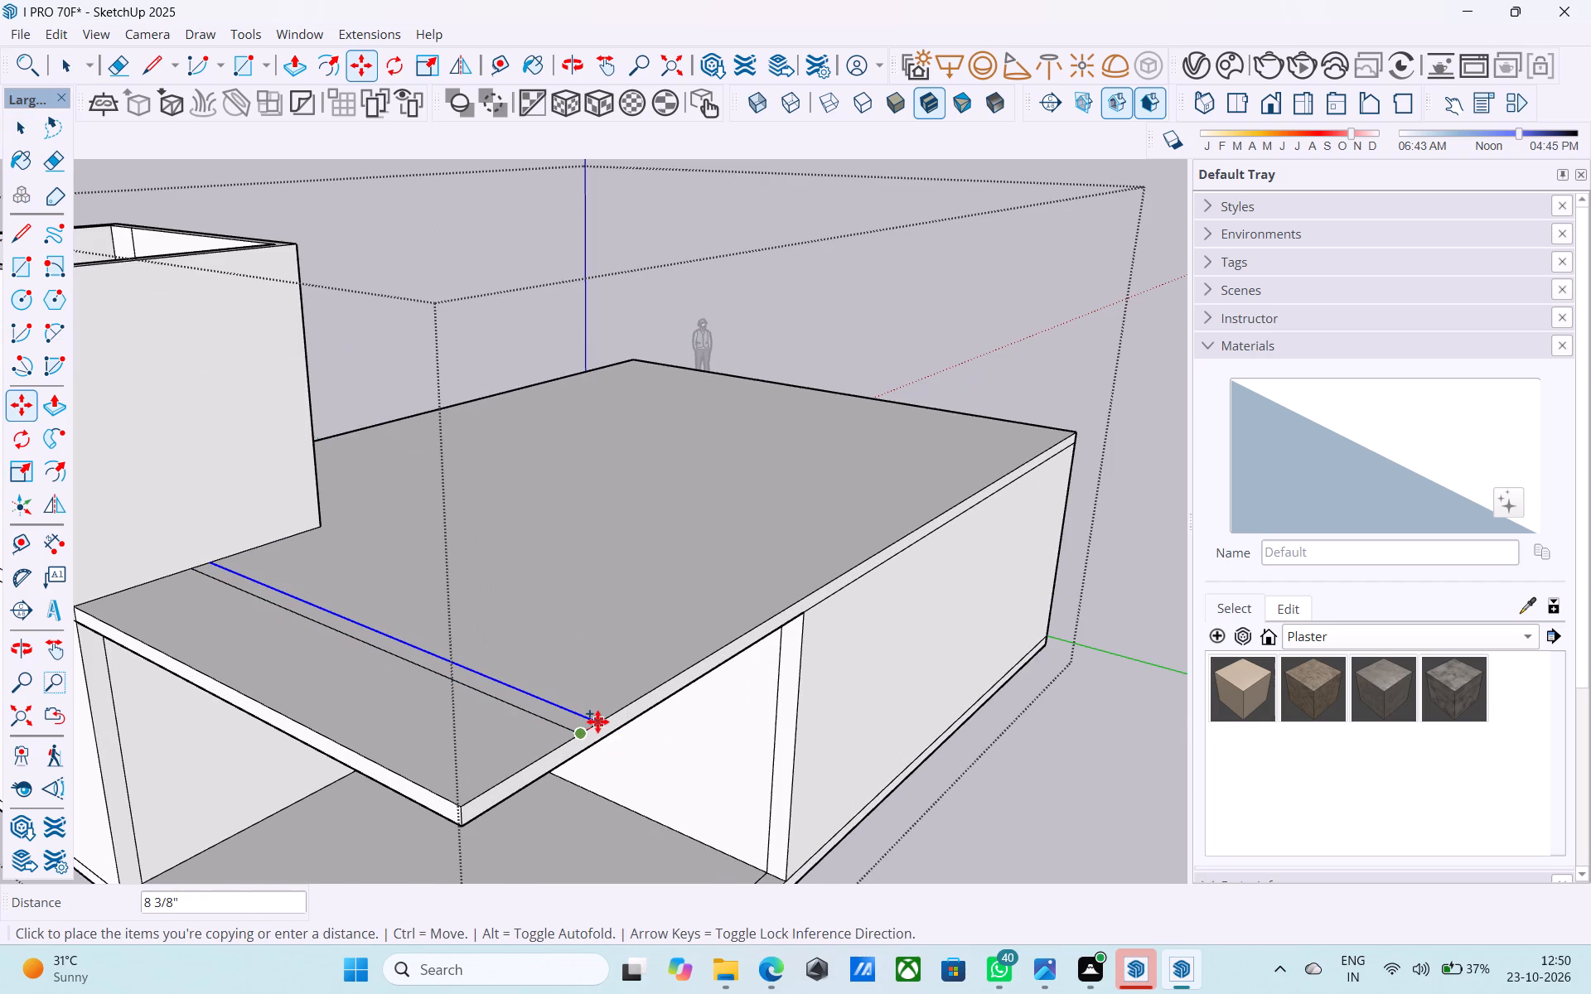
{"action": "type", "text": "6\""}
{"action": "key", "text": "Return"}
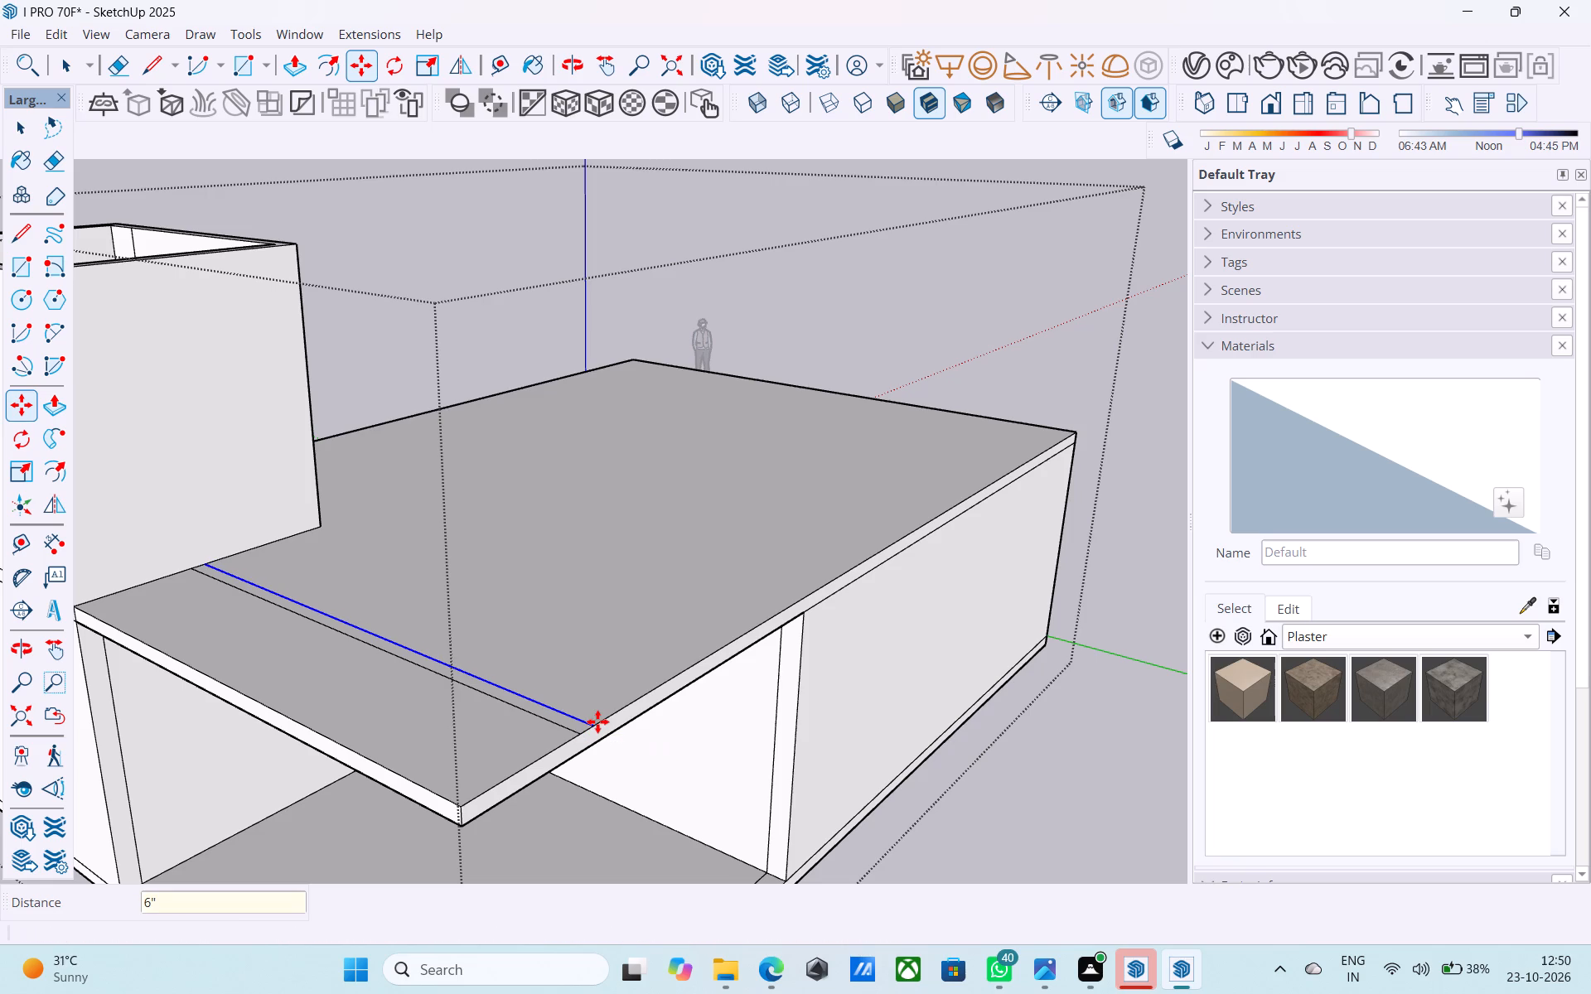
{"action": "key", "text": "space"}
Copy the slab's long top edge on the side away from the upper room 6" inward, starting at the inner cross line.
{"action": "middle_click_drag", "start_coordinate": [598, 721], "coordinate": [787, 726]}
{"action": "middle_click_drag", "start_coordinate": [757, 725], "coordinate": [704, 726]}
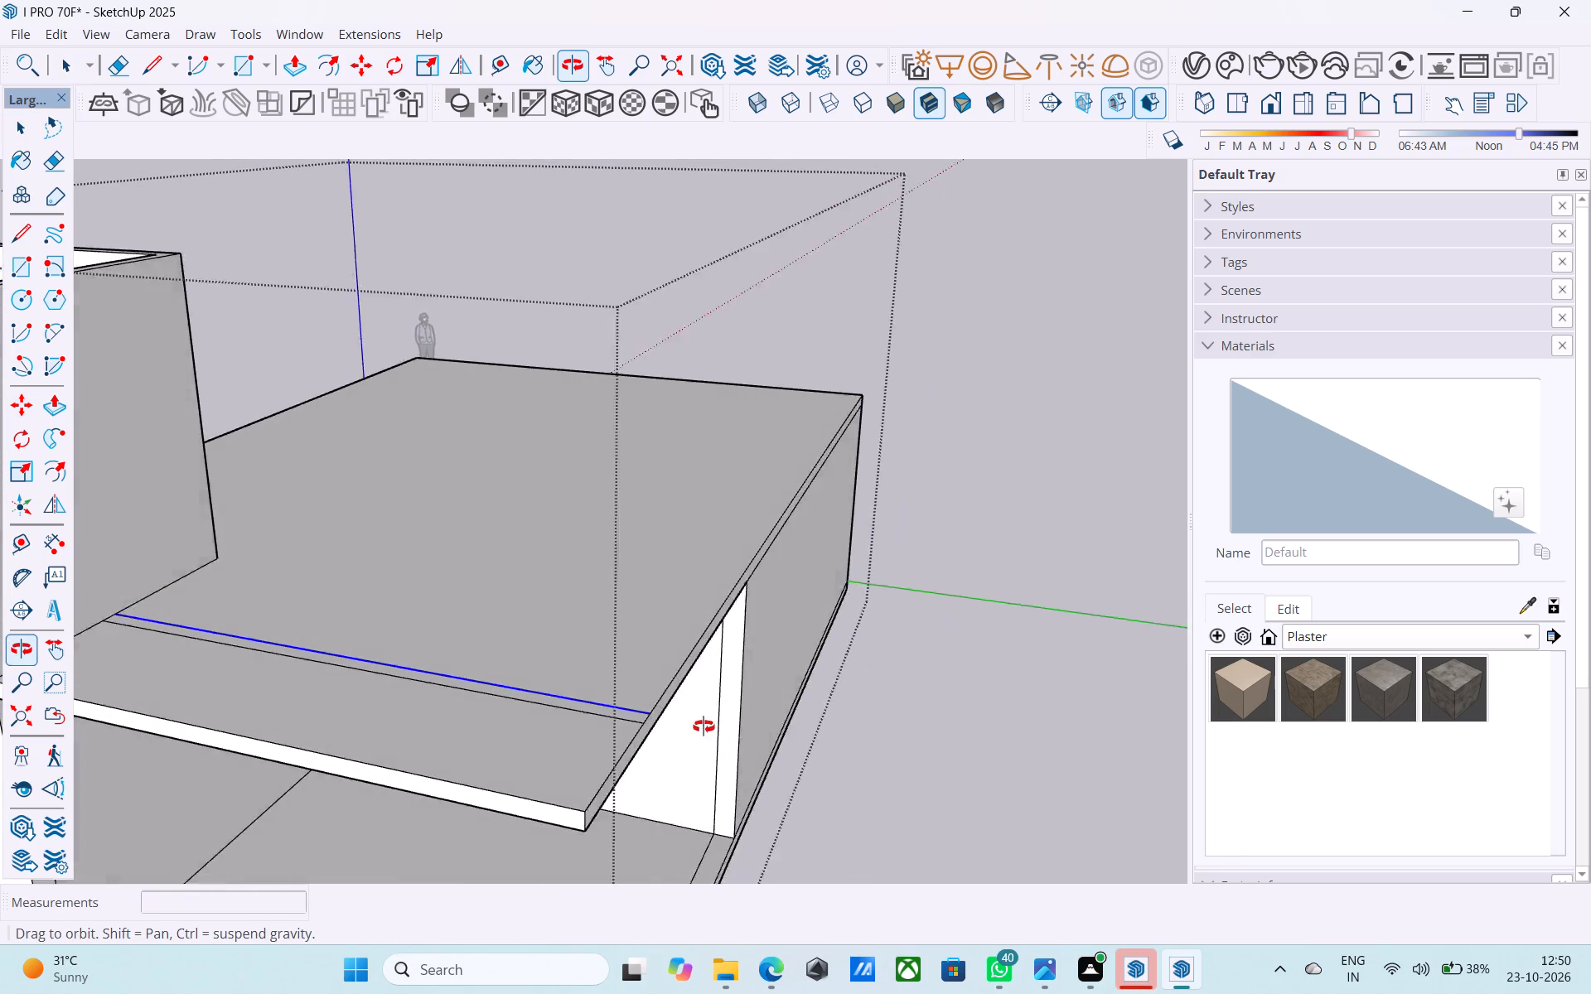
{"action": "middle_click_drag", "start_coordinate": [704, 726], "coordinate": [645, 741]}
{"action": "scroll", "coordinate": [579, 726], "scroll_direction": "up", "scroll_amount": 3}
{"action": "left_click", "coordinate": [437, 745]}
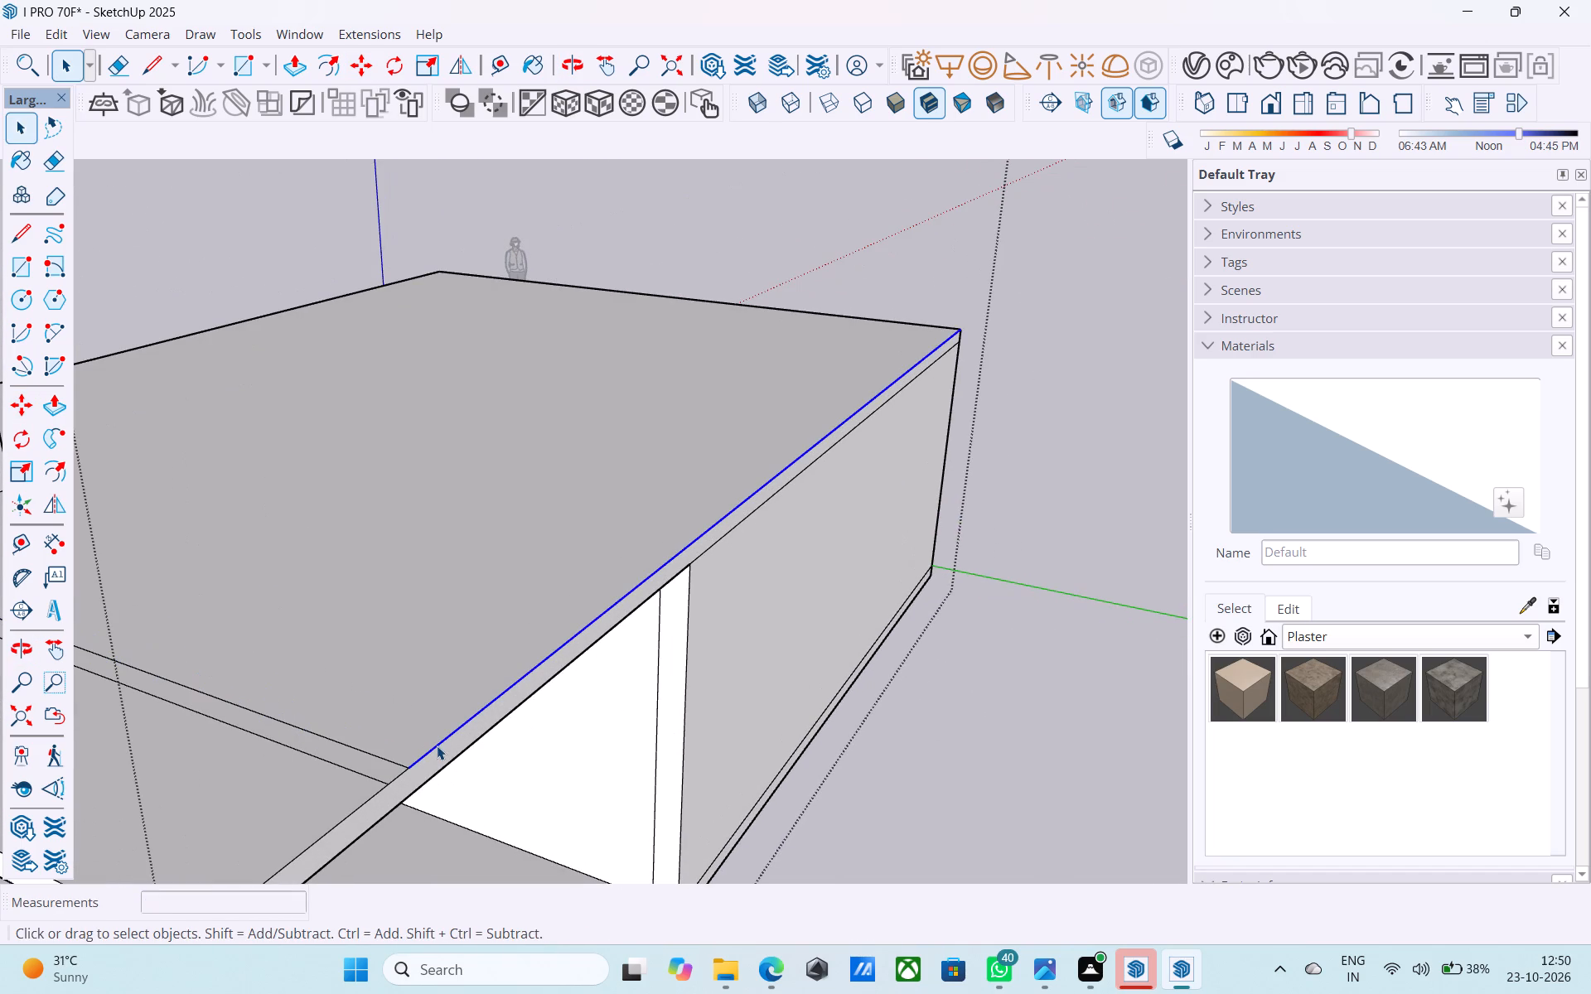
{"action": "key", "text": "m"}
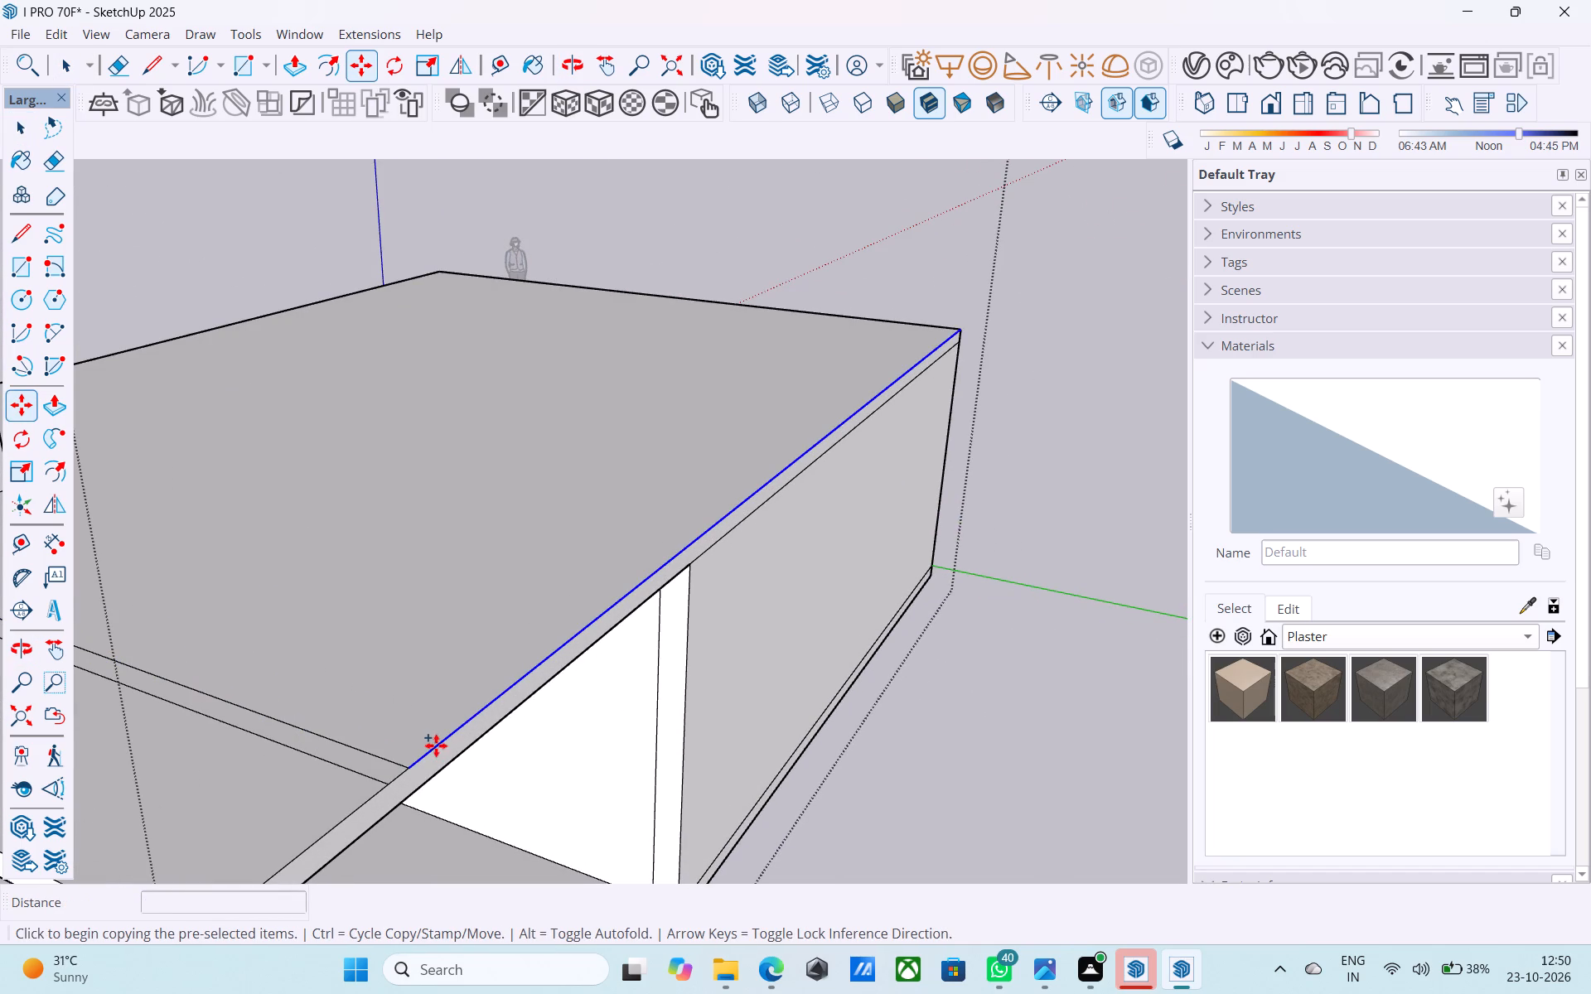
{"action": "left_click", "coordinate": [419, 767]}
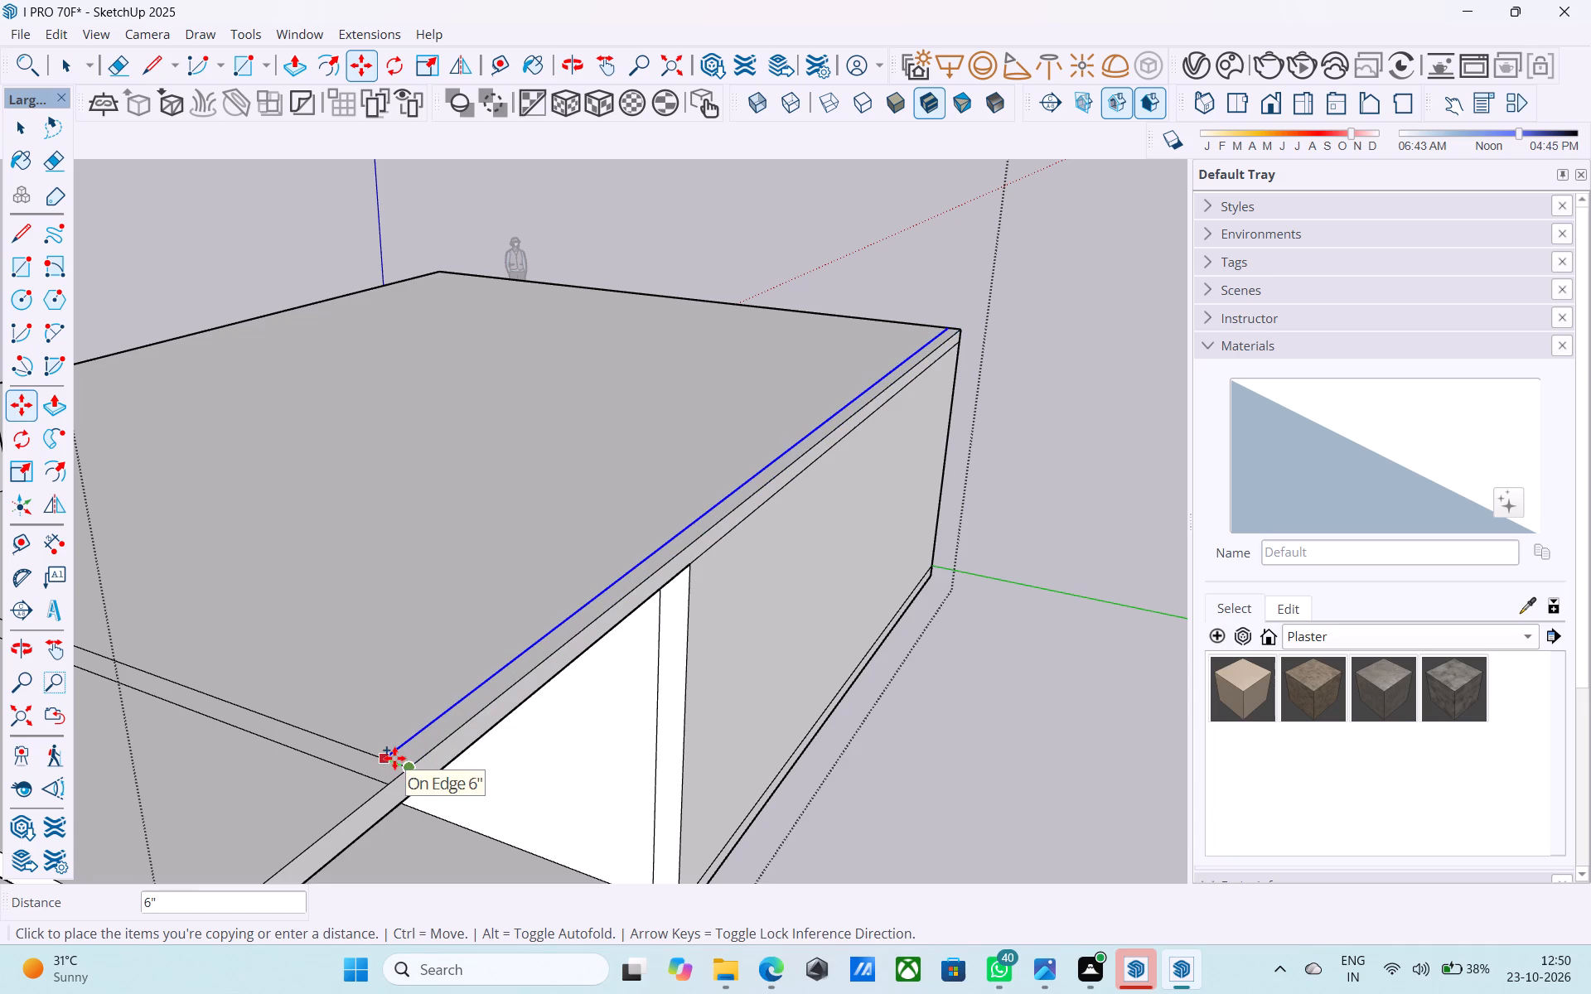
{"action": "left_click", "coordinate": [394, 758]}
Copy the slab's short top edge at the end farthest from the upper room 6" inward.
{"action": "scroll", "coordinate": [704, 765], "scroll_direction": "down", "scroll_amount": 11}
{"action": "scroll", "coordinate": [712, 768], "scroll_direction": "up", "scroll_amount": 1}
{"action": "scroll", "coordinate": [708, 774], "scroll_direction": "down", "scroll_amount": 1}
{"action": "middle_click_drag", "start_coordinate": [588, 793], "coordinate": [1153, 755]}
{"action": "middle_click_drag", "start_coordinate": [742, 755], "coordinate": [1104, 760]}
{"action": "middle_click_drag", "start_coordinate": [694, 720], "coordinate": [881, 753]}
{"action": "scroll", "coordinate": [561, 557], "scroll_direction": "up", "scroll_amount": 9}
{"action": "key", "text": "space"}
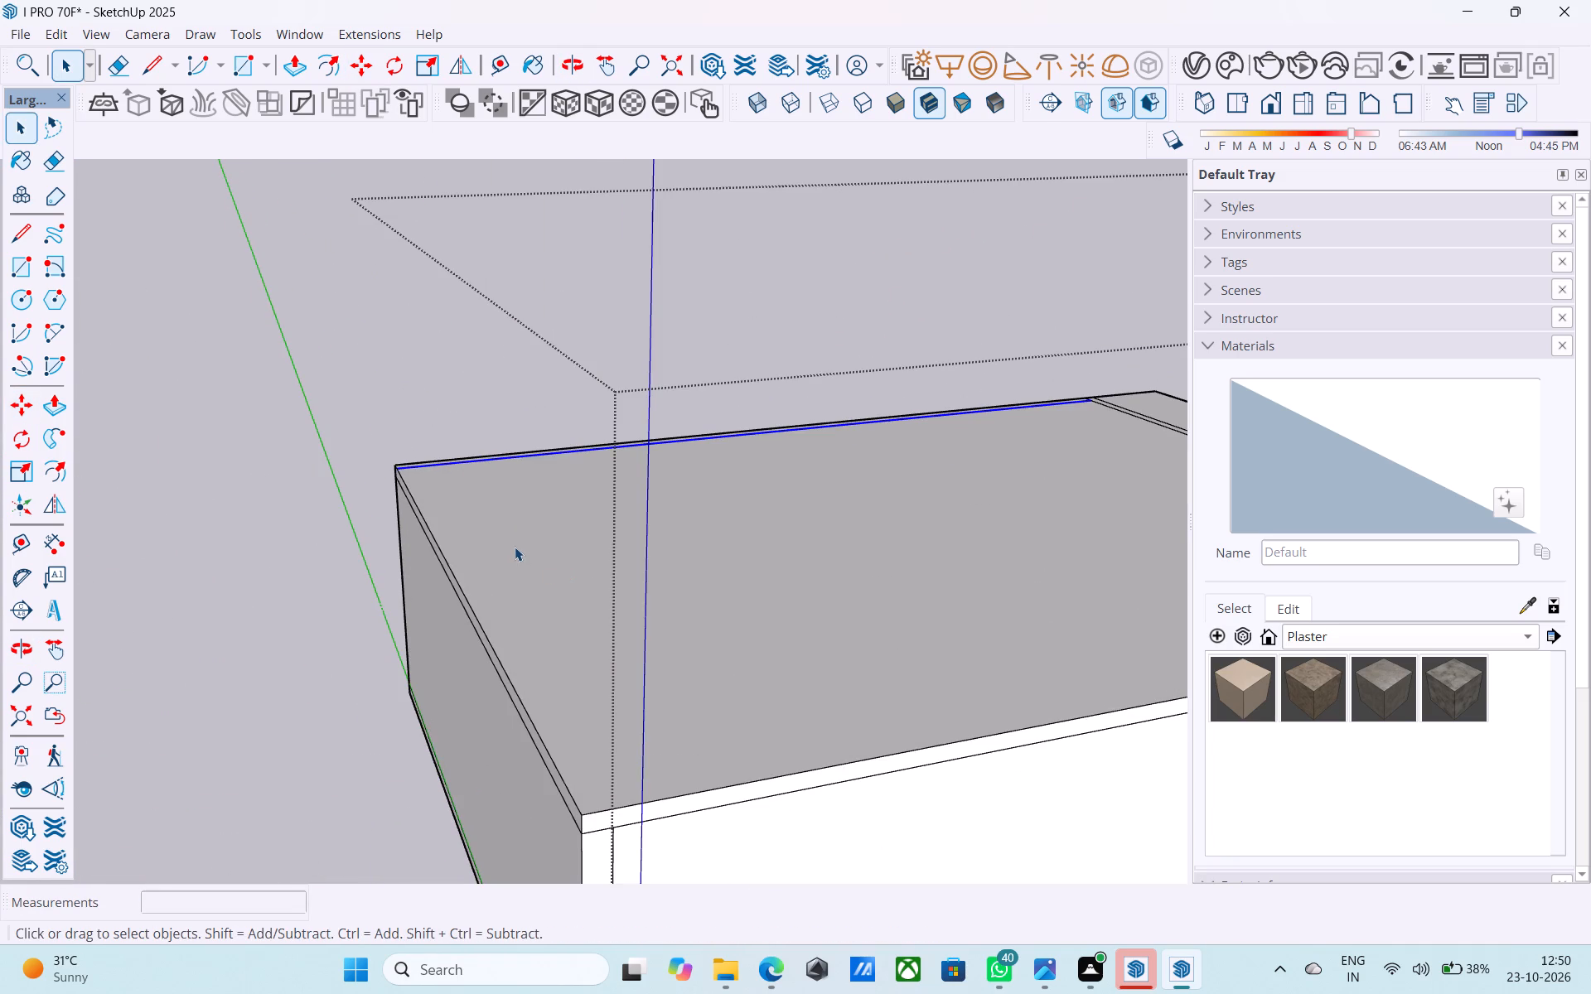
{"action": "scroll", "coordinate": [515, 547], "scroll_direction": "down", "scroll_amount": 6}
{"action": "middle_click_drag", "start_coordinate": [516, 553], "coordinate": [540, 629]}
{"action": "scroll", "coordinate": [518, 731], "scroll_direction": "up", "scroll_amount": 10}
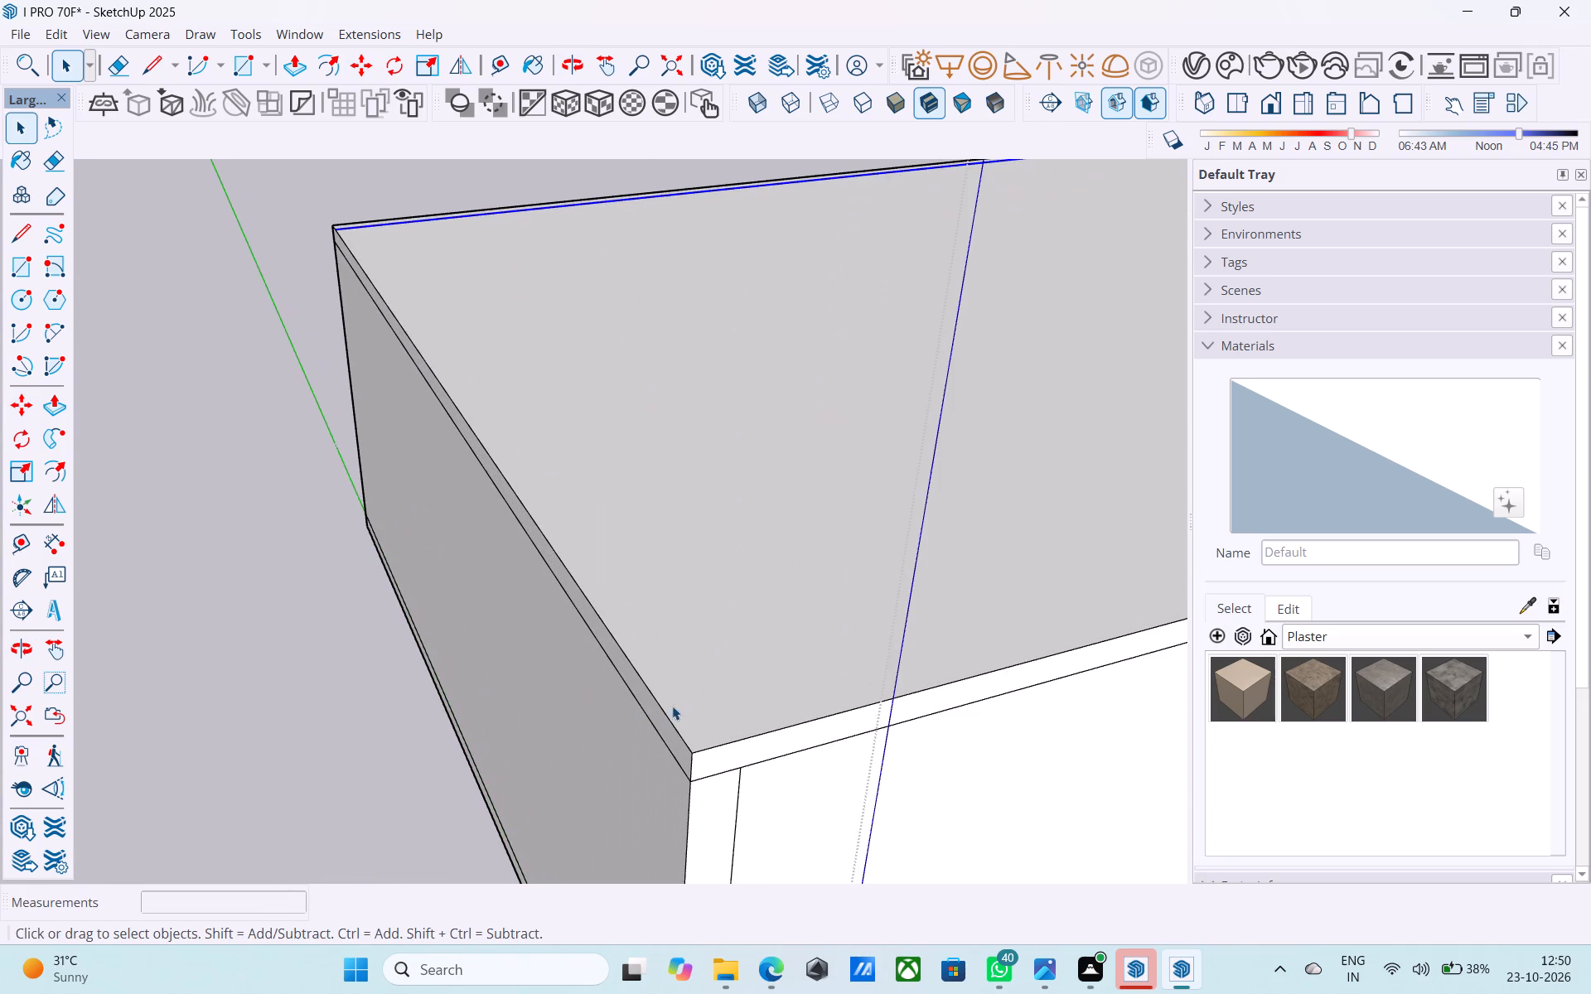
{"action": "left_click", "coordinate": [664, 709]}
{"action": "scroll", "coordinate": [310, 613], "scroll_direction": "down", "scroll_amount": 7}
{"action": "middle_click_drag", "start_coordinate": [439, 658], "coordinate": [457, 651]}
{"action": "key", "text": "m"}
{"action": "scroll", "coordinate": [457, 651], "scroll_direction": "up", "scroll_amount": 5}
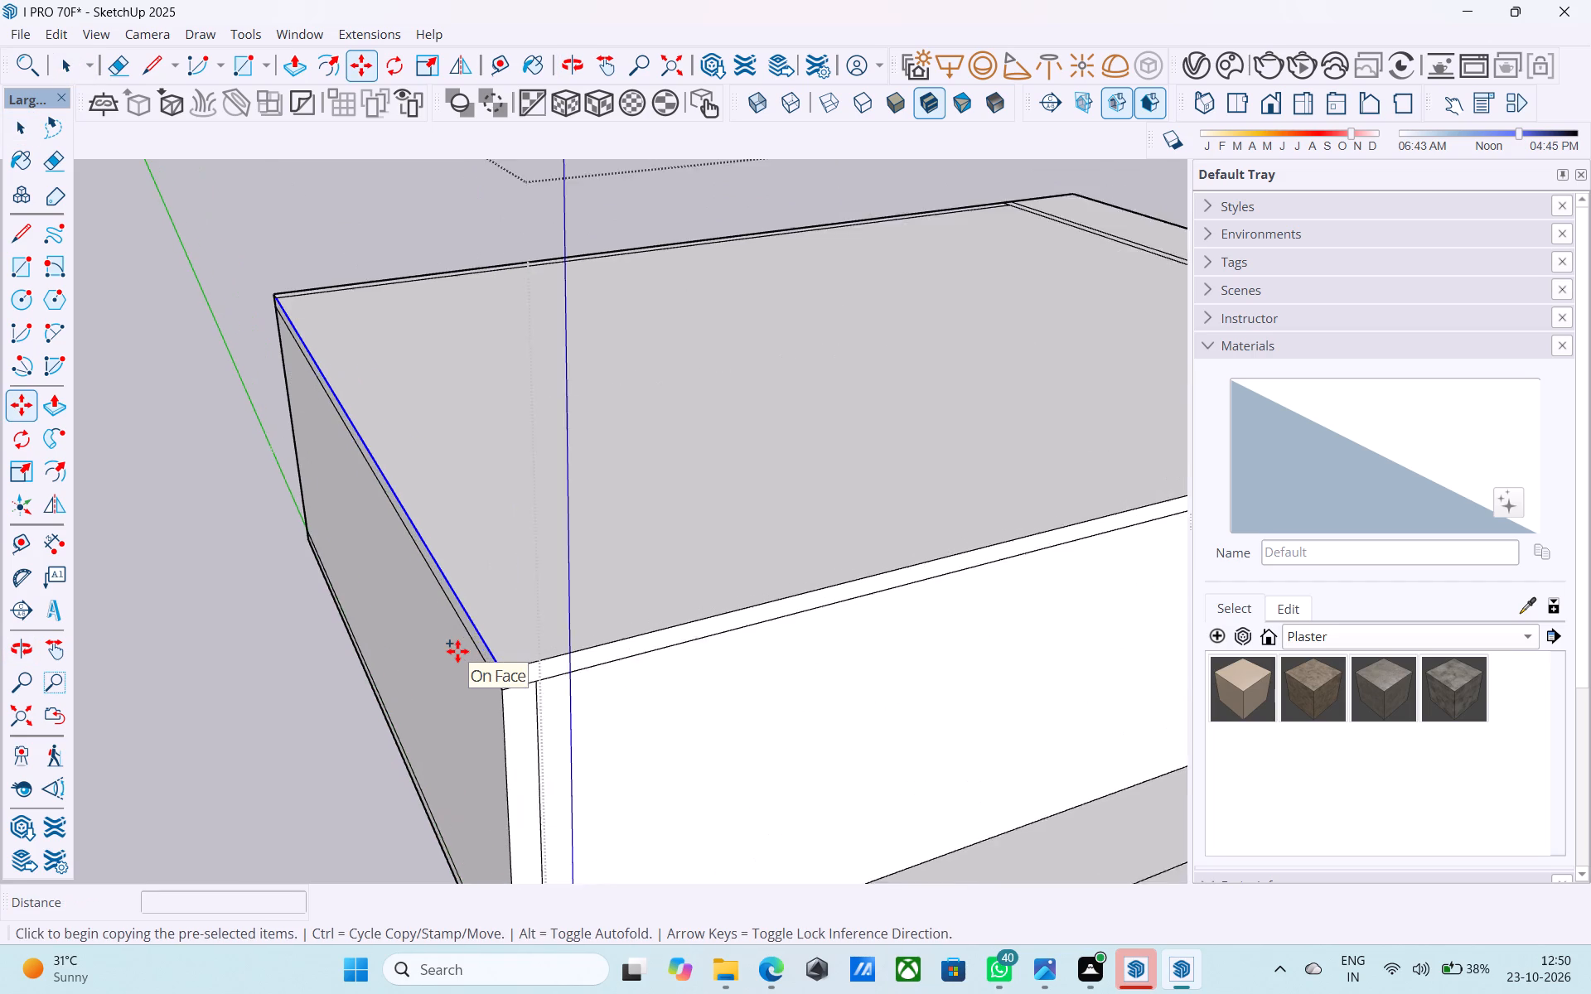
{"action": "left_click", "coordinate": [509, 668]}
{"action": "left_click", "coordinate": [526, 662]}
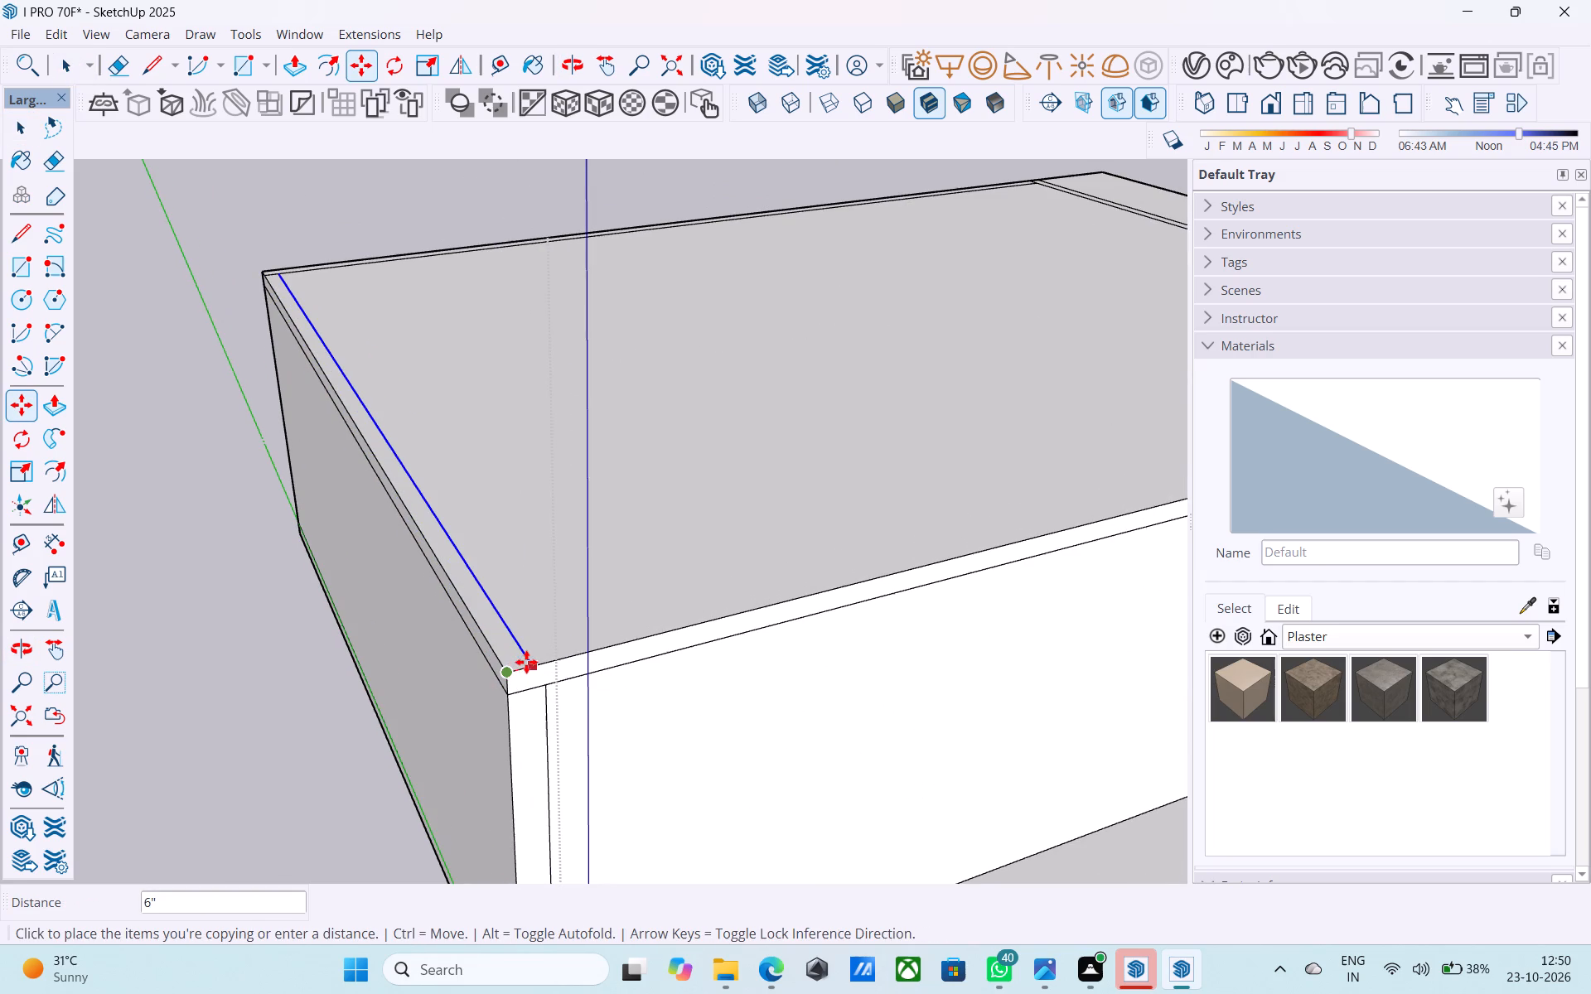
{"action": "key", "text": "space"}
Copy the remaining long top edge of the slab, running toward the upper room, 6" inward.
{"action": "left_click", "coordinate": [563, 654]}
{"action": "left_click", "coordinate": [564, 654]}
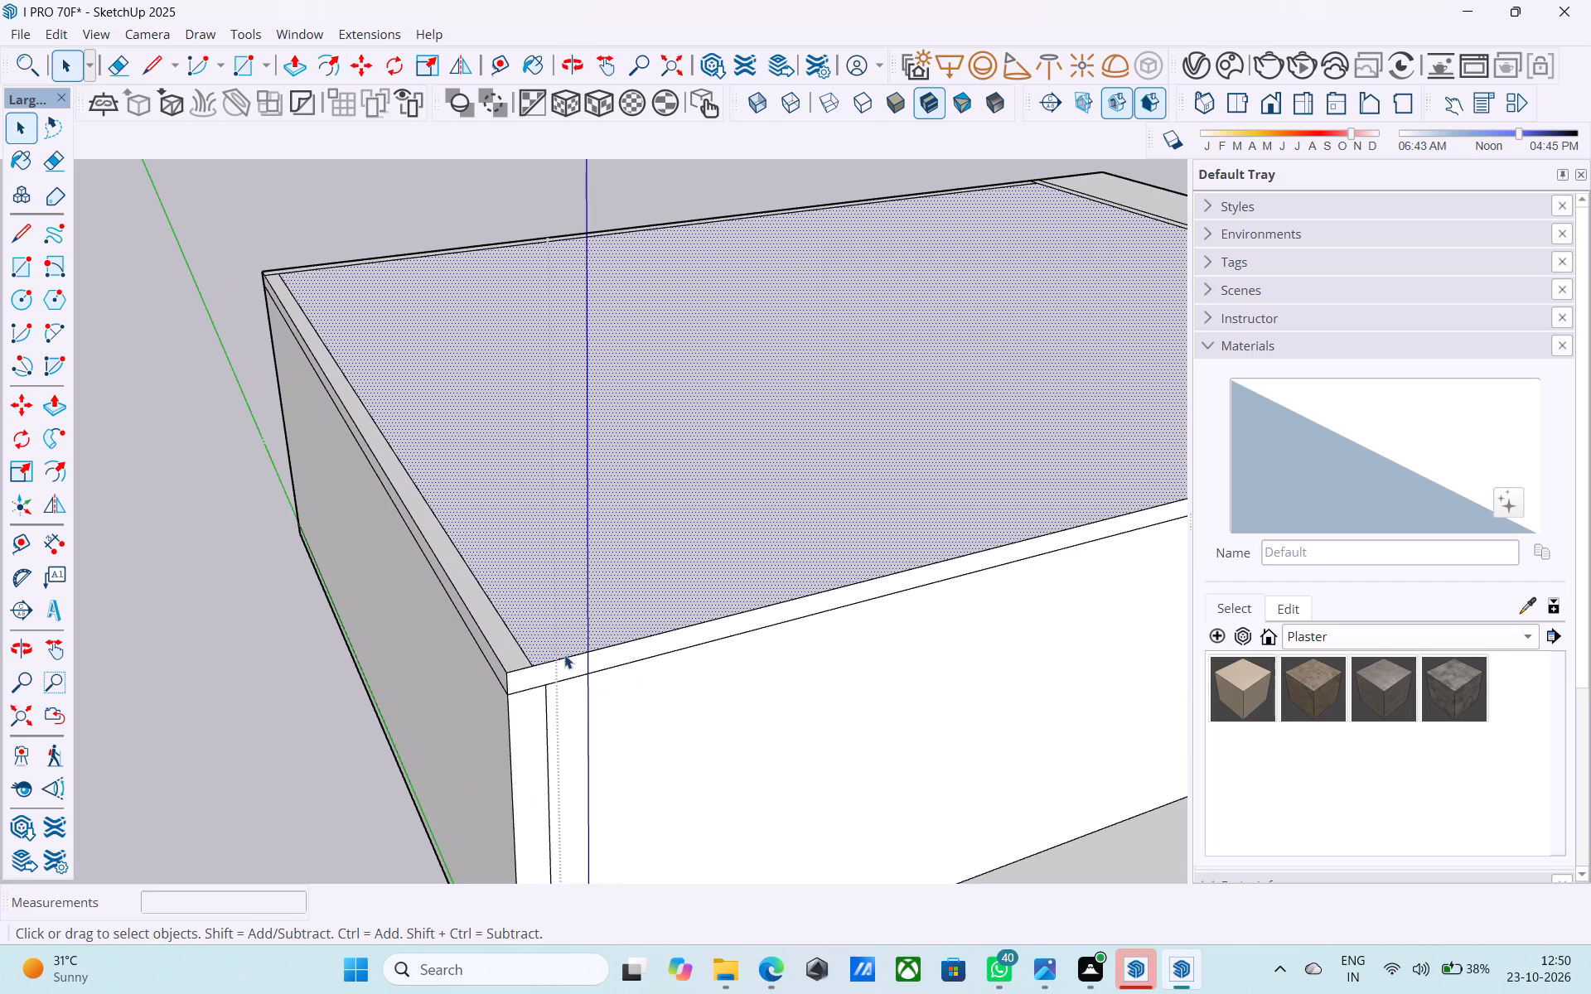
{"action": "left_click", "coordinate": [565, 655]}
{"action": "key", "text": "m"}
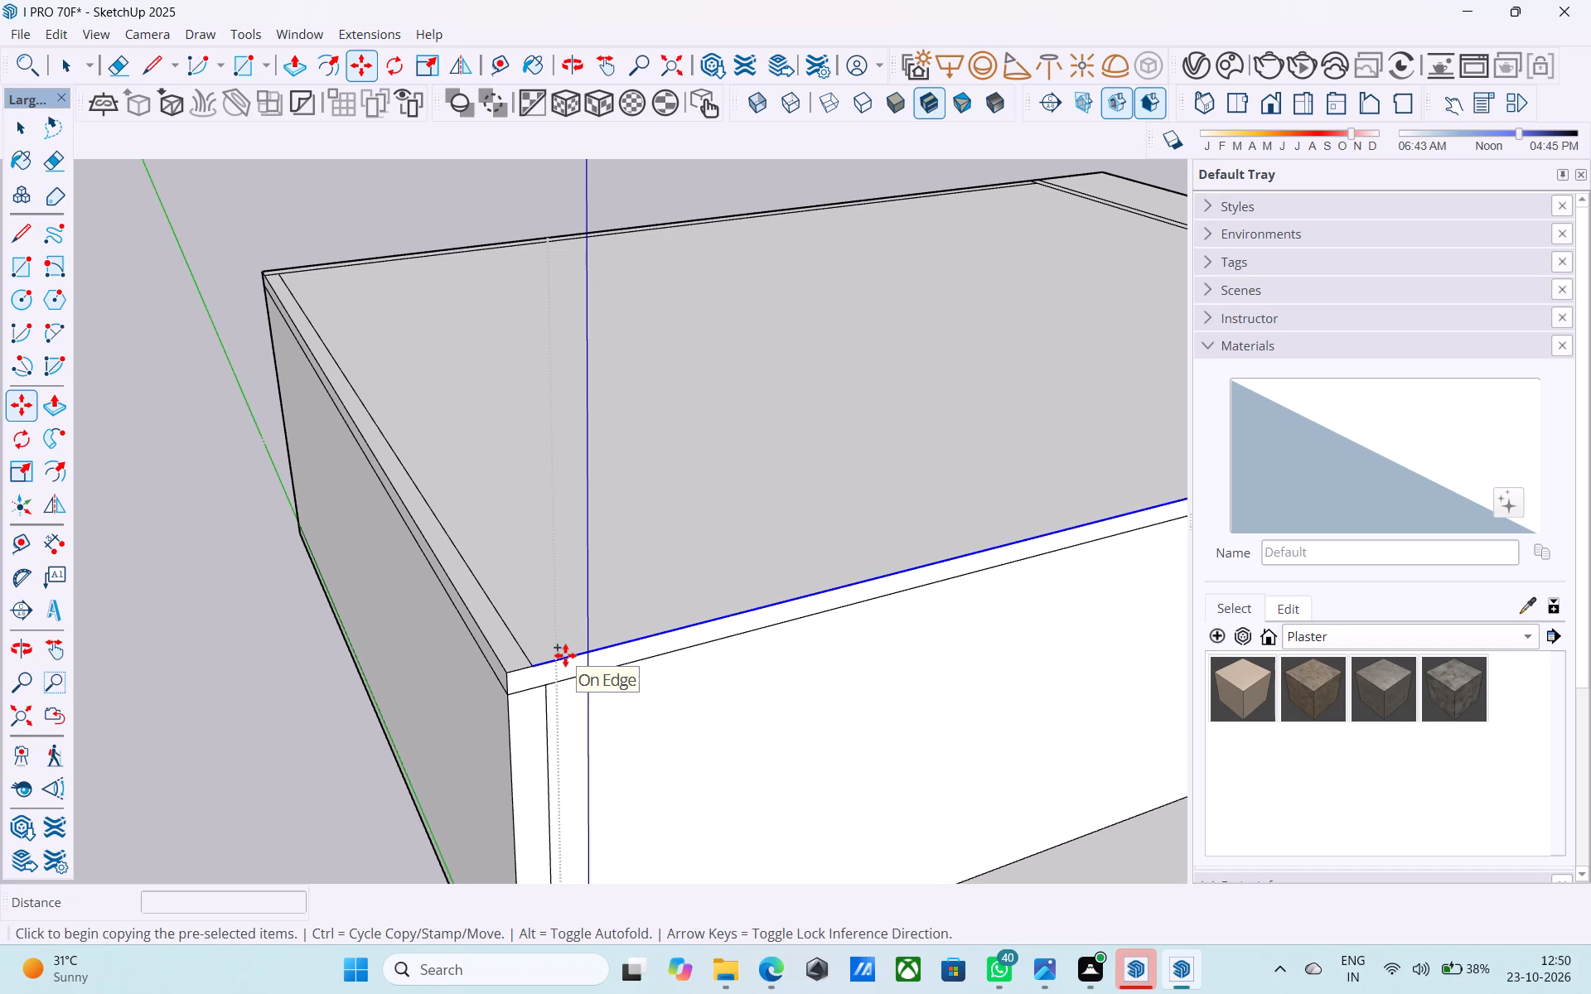
{"action": "left_click_drag", "start_coordinate": [542, 663], "coordinate": [530, 649]}
{"action": "left_click", "coordinate": [527, 644]}
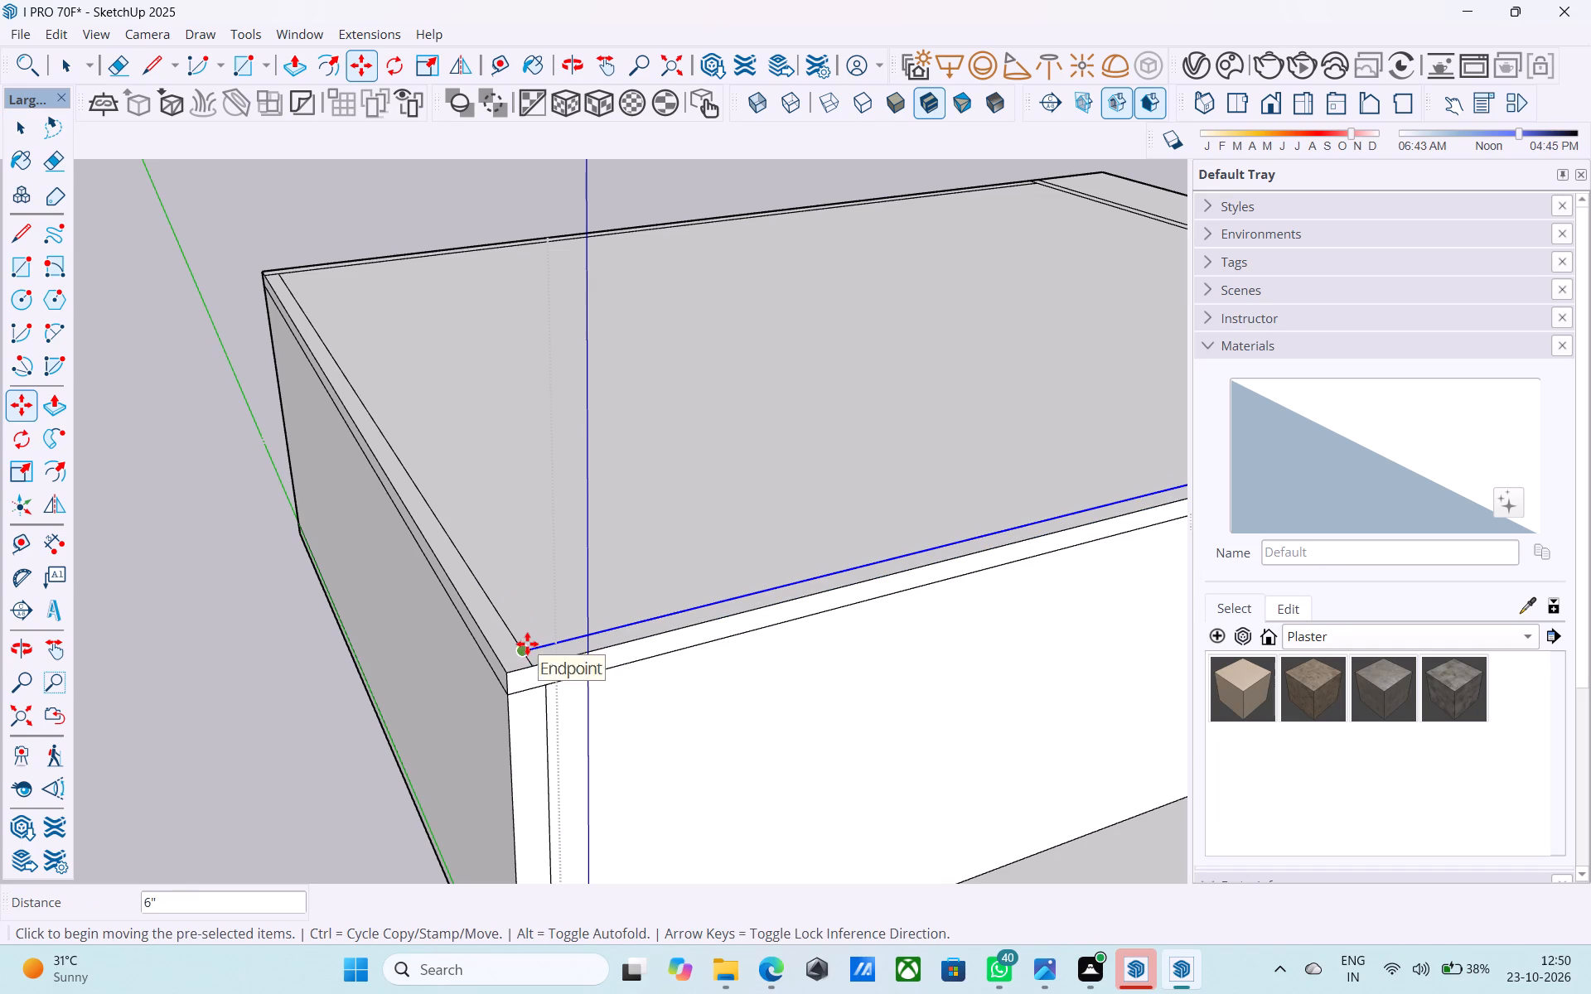
{"action": "left_click", "coordinate": [530, 649]}
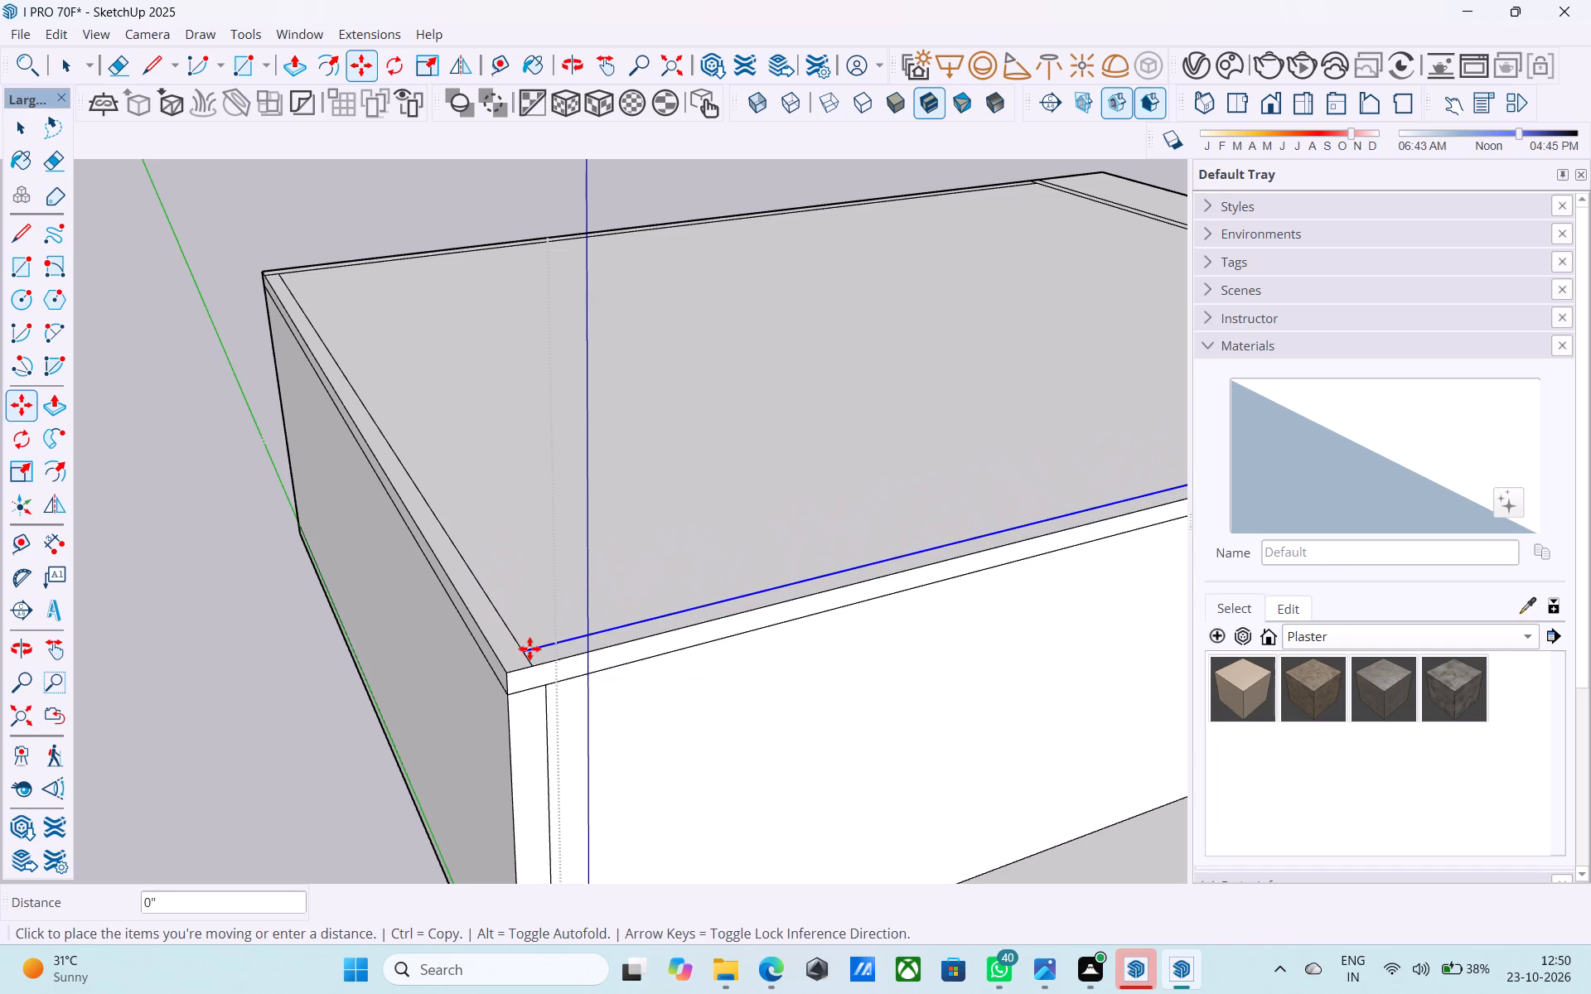
{"action": "scroll", "coordinate": [530, 649], "scroll_direction": "up", "scroll_amount": 14}
{"action": "key", "text": "space"}
Erase the overhanging line ends at the wall outline's corners on the slab end farthest from the upper room.
{"action": "key", "text": "e"}
{"action": "left_click", "coordinate": [520, 689]}
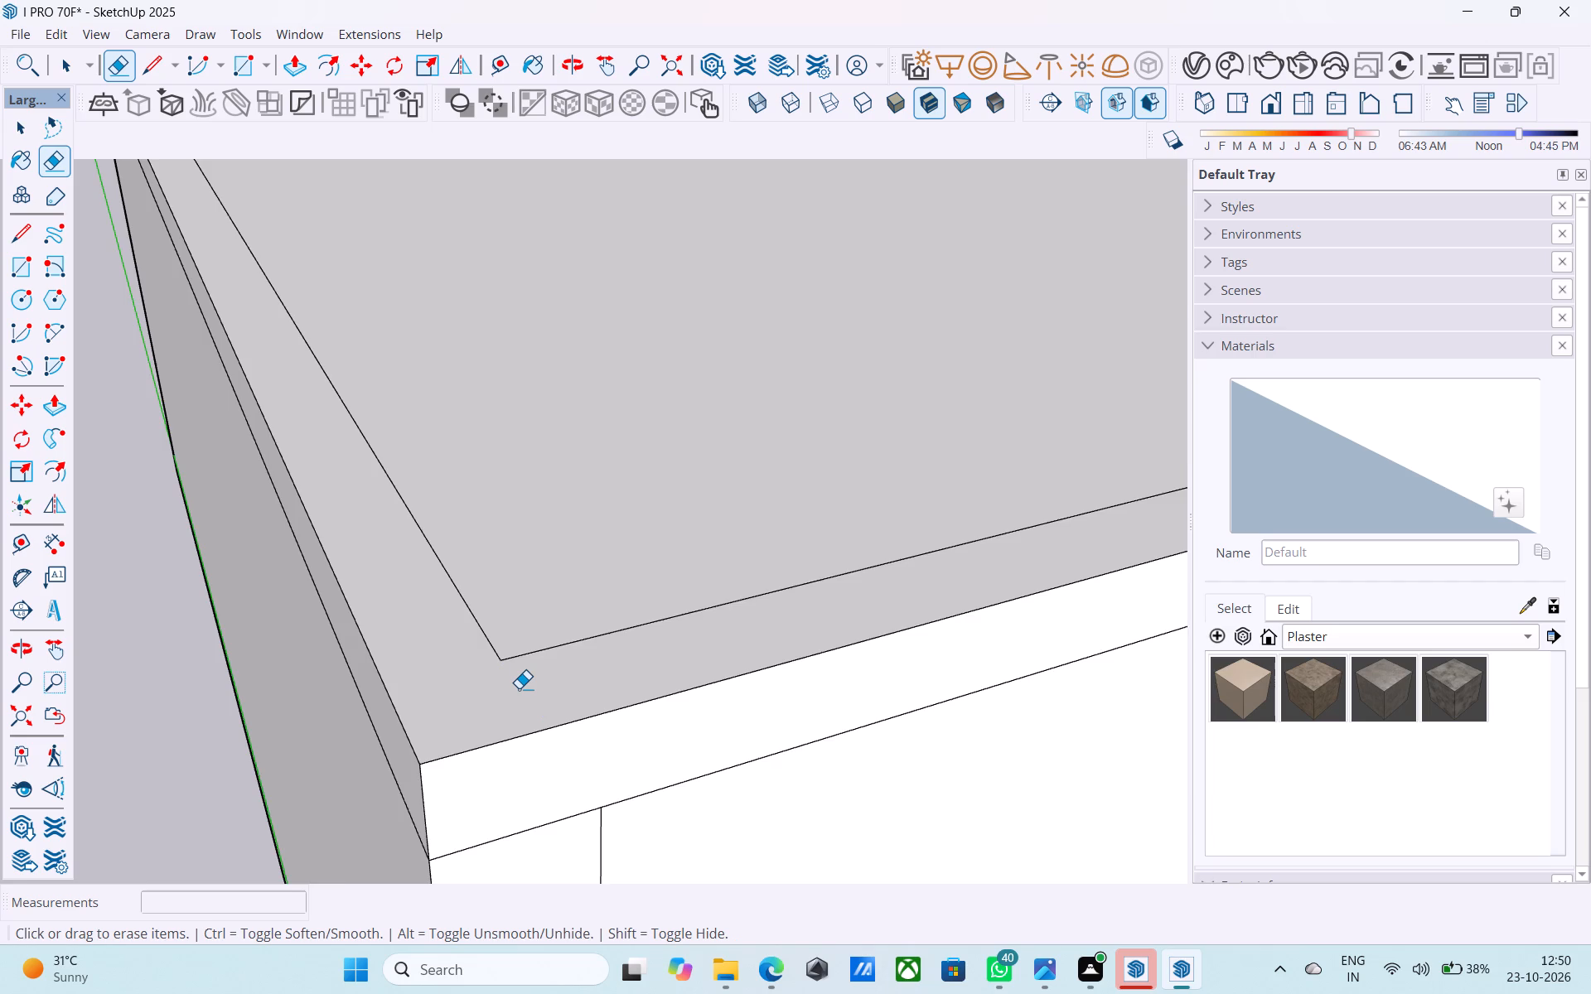
{"action": "scroll", "coordinate": [519, 688], "scroll_direction": "down", "scroll_amount": 11}
{"action": "scroll", "coordinate": [519, 688], "scroll_direction": "up", "scroll_amount": 2}
{"action": "scroll", "coordinate": [519, 688], "scroll_direction": "down", "scroll_amount": 1}
{"action": "scroll", "coordinate": [519, 688], "scroll_direction": "up", "scroll_amount": 1}
{"action": "scroll", "coordinate": [519, 688], "scroll_direction": "down", "scroll_amount": 17}
{"action": "middle_click_drag", "start_coordinate": [366, 659], "coordinate": [741, 666]}
{"action": "middle_click_drag", "start_coordinate": [514, 612], "coordinate": [743, 660]}
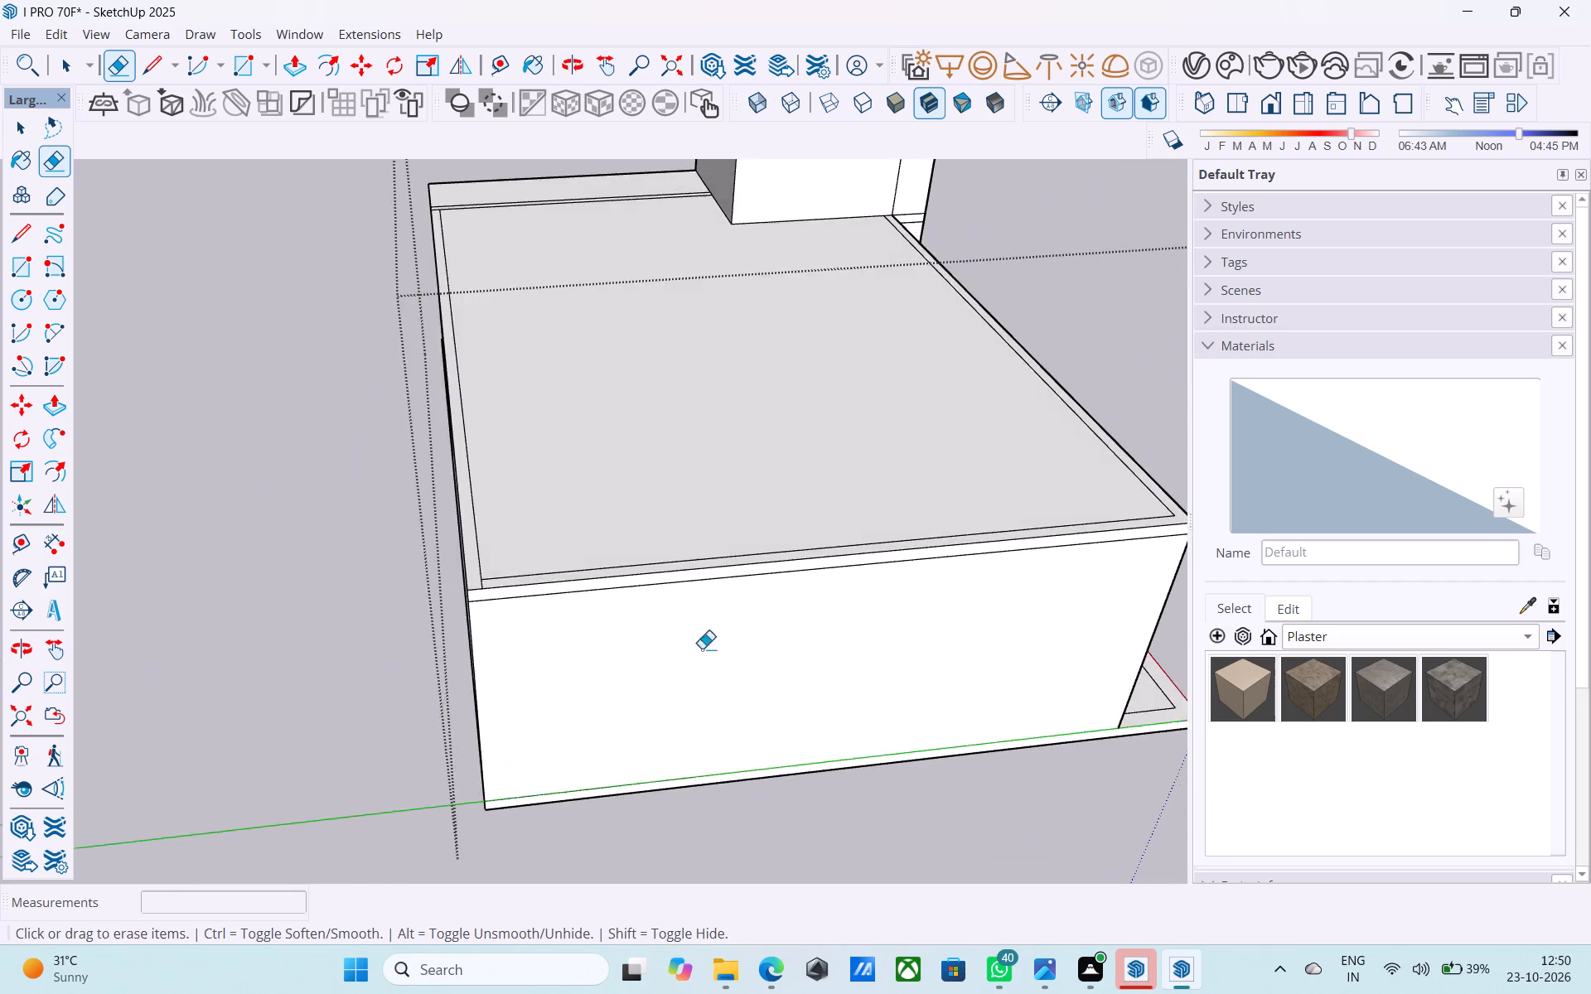
{"action": "scroll", "coordinate": [529, 601], "scroll_direction": "up", "scroll_amount": 10}
{"action": "scroll", "coordinate": [403, 558], "scroll_direction": "down", "scroll_amount": 1}
{"action": "scroll", "coordinate": [403, 557], "scroll_direction": "up", "scroll_amount": 2}
{"action": "left_click", "coordinate": [412, 561]}
Erase the leftover line end where the slab's wall outline meets the inner cross line near the upper room.
{"action": "scroll", "coordinate": [403, 560], "scroll_direction": "down", "scroll_amount": 2}
{"action": "middle_click_drag", "start_coordinate": [423, 574], "coordinate": [820, 610]}
{"action": "scroll", "coordinate": [802, 610], "scroll_direction": "up", "scroll_amount": 1}
{"action": "scroll", "coordinate": [782, 590], "scroll_direction": "down", "scroll_amount": 5}
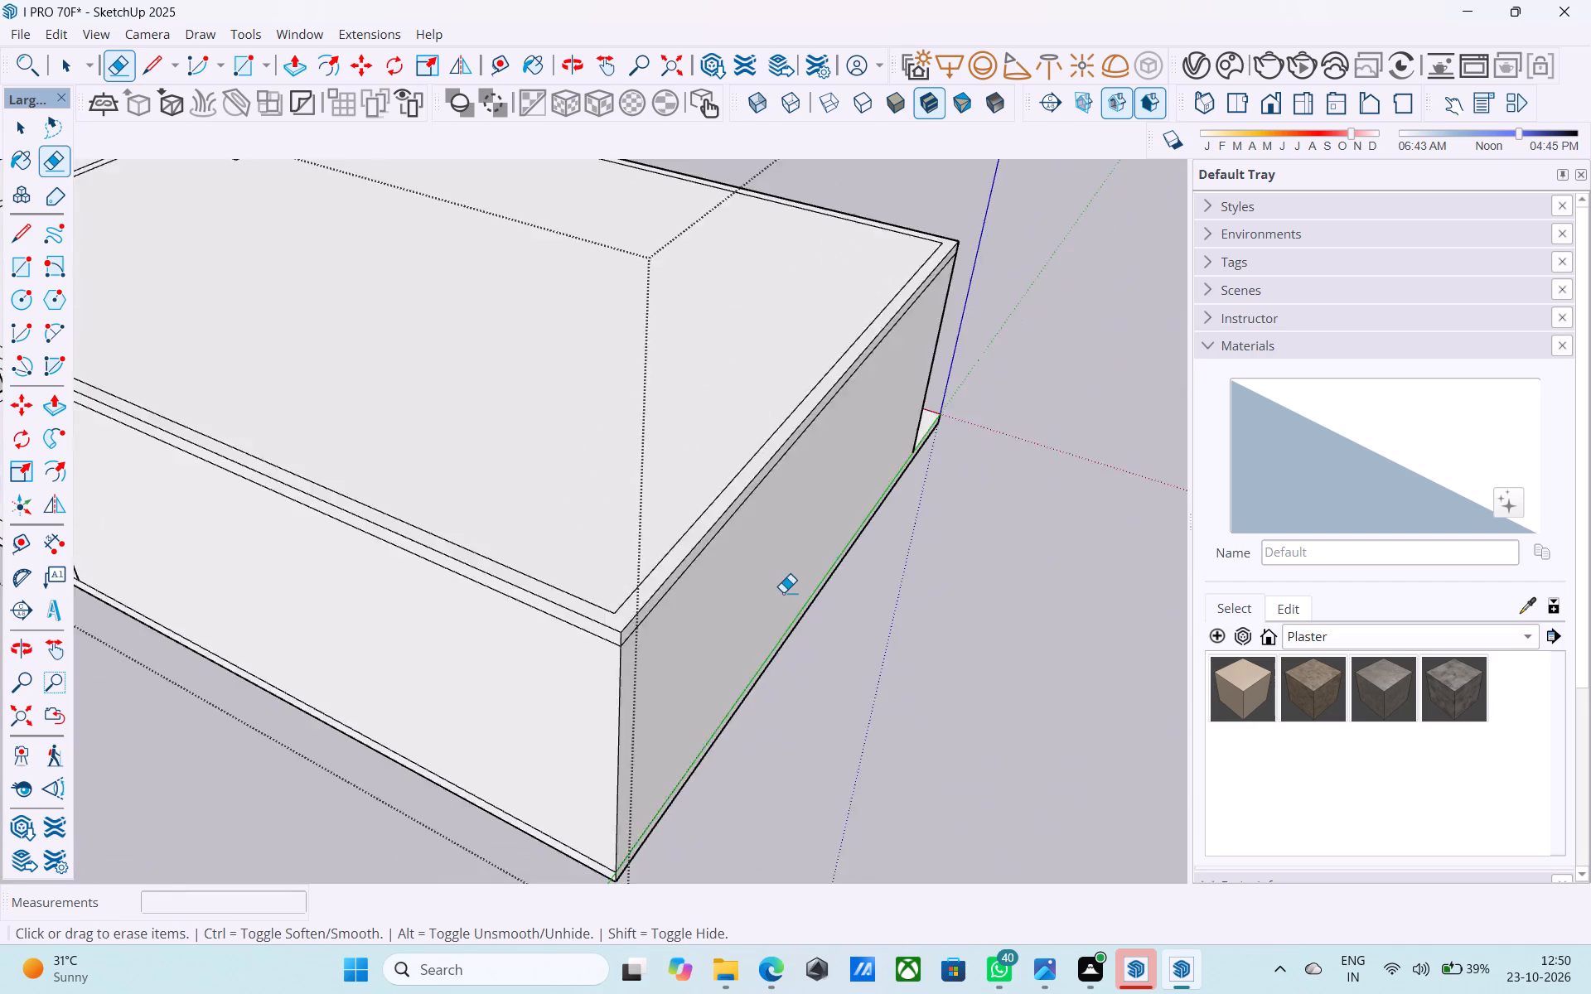
{"action": "scroll", "coordinate": [783, 592], "scroll_direction": "down", "scroll_amount": 18}
{"action": "middle_click_drag", "start_coordinate": [777, 586], "coordinate": [857, 567]}
{"action": "scroll", "coordinate": [813, 547], "scroll_direction": "down", "scroll_amount": 6}
{"action": "middle_click_drag", "start_coordinate": [747, 574], "coordinate": [1081, 577]}
{"action": "scroll", "coordinate": [804, 565], "scroll_direction": "up", "scroll_amount": 3}
{"action": "scroll", "coordinate": [795, 558], "scroll_direction": "down", "scroll_amount": 1}
{"action": "scroll", "coordinate": [795, 558], "scroll_direction": "up", "scroll_amount": 18}
{"action": "scroll", "coordinate": [422, 777], "scroll_direction": "up", "scroll_amount": 2}
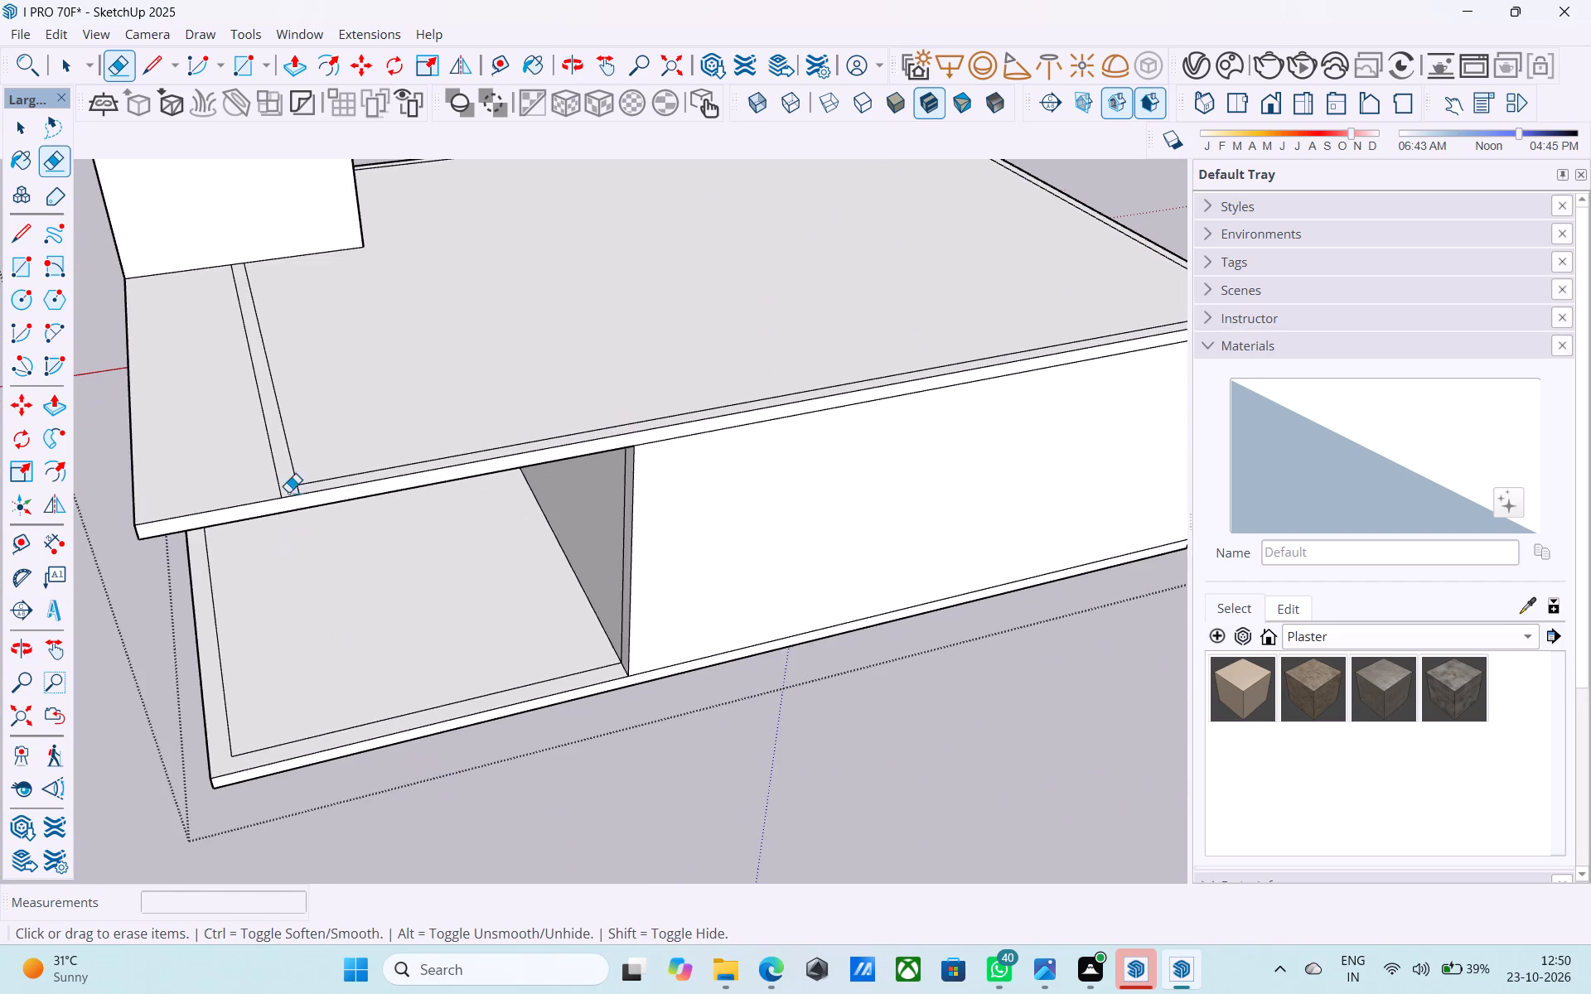
{"action": "scroll", "coordinate": [288, 492], "scroll_direction": "up", "scroll_amount": 9}
{"action": "left_click_drag", "start_coordinate": [306, 489], "coordinate": [331, 489]}
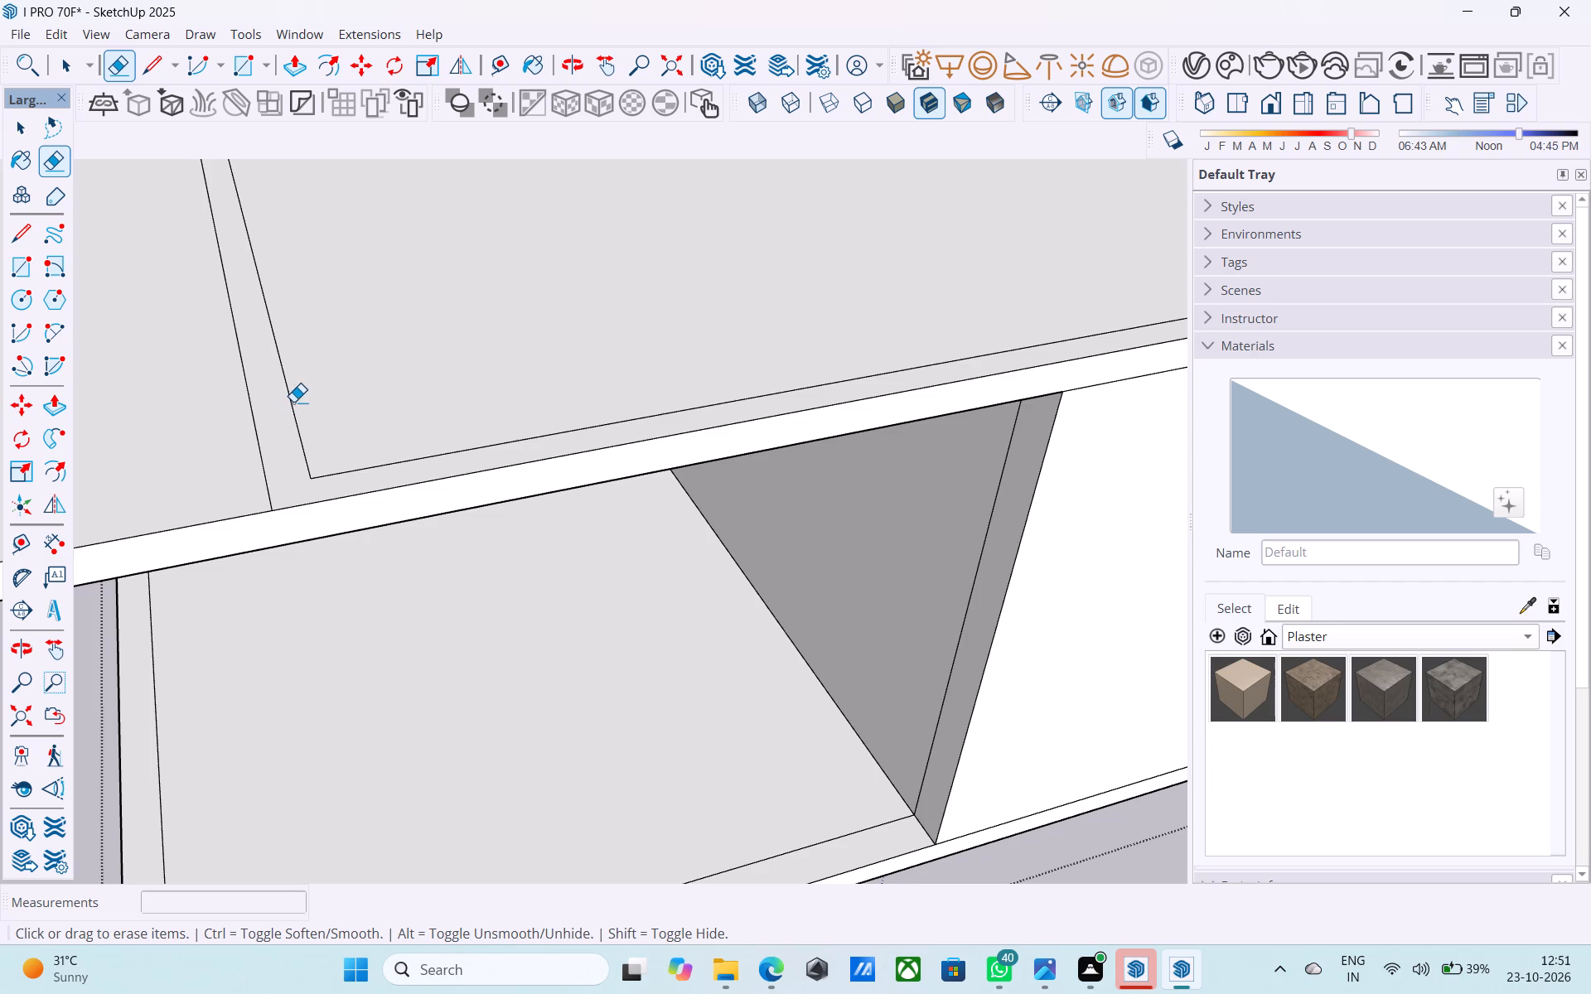
Examine the 6" wall outline on the roof slab from all sides for remaining stray lines.
{"action": "scroll", "coordinate": [293, 402], "scroll_direction": "down", "scroll_amount": 19}
{"action": "middle_click_drag", "start_coordinate": [544, 326], "coordinate": [400, 398]}
{"action": "scroll", "coordinate": [604, 464], "scroll_direction": "up", "scroll_amount": 5}
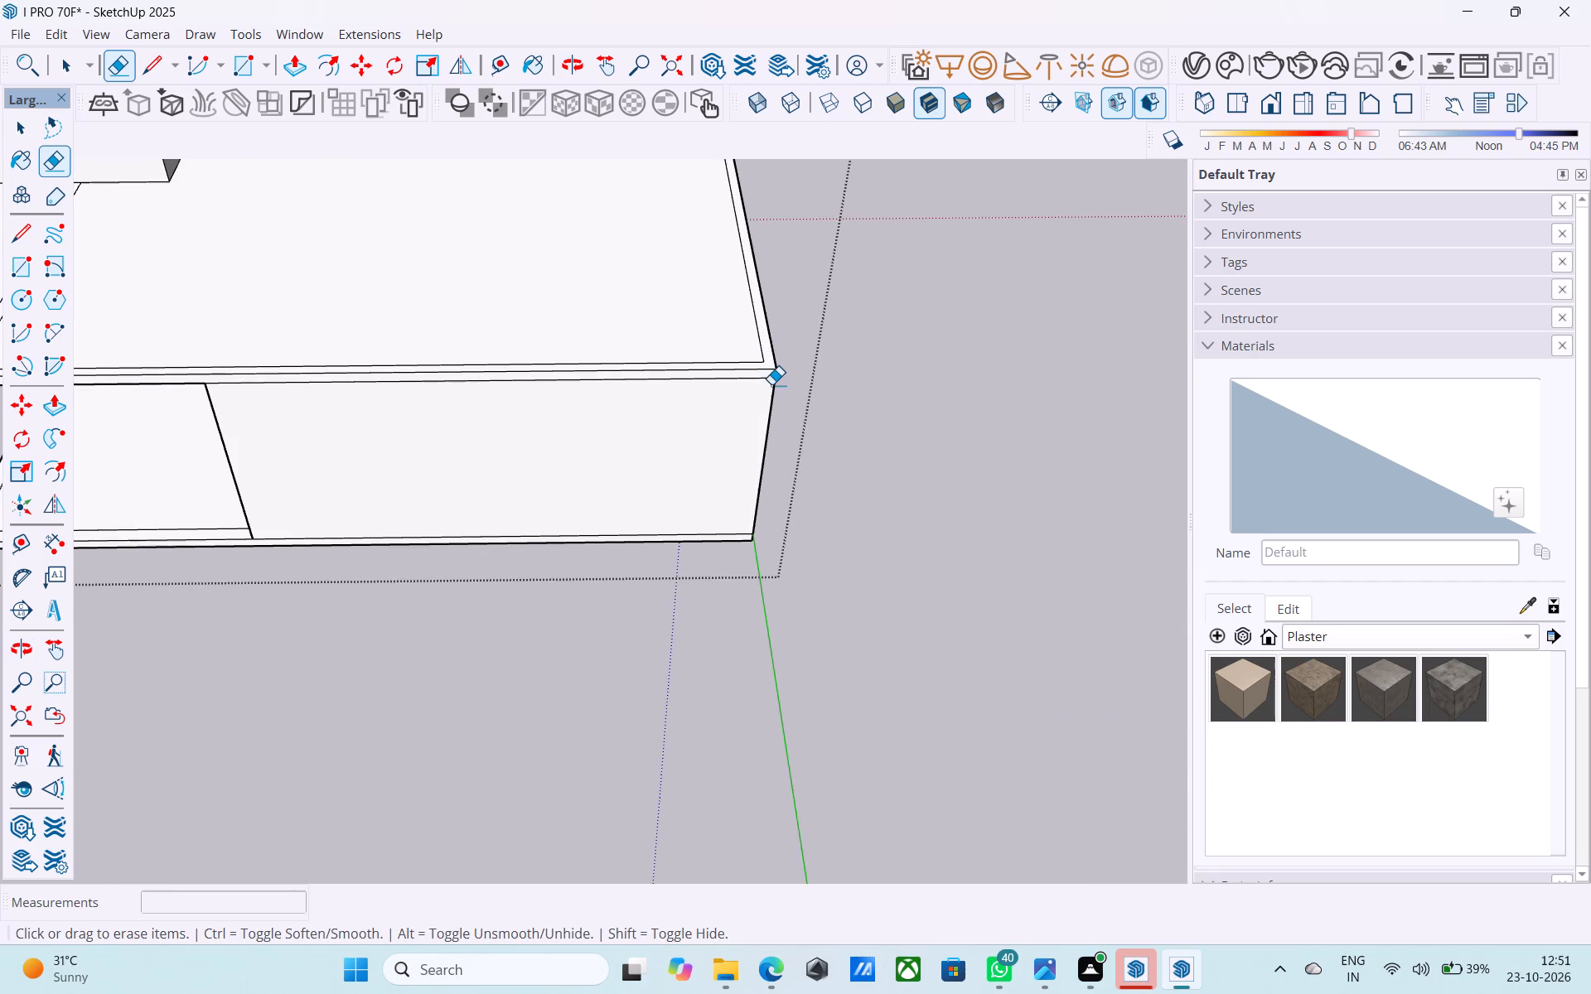
{"action": "scroll", "coordinate": [746, 400], "scroll_direction": "down", "scroll_amount": 3}
{"action": "middle_click_drag", "start_coordinate": [680, 424], "coordinate": [1109, 351]}
{"action": "scroll", "coordinate": [828, 370], "scroll_direction": "down", "scroll_amount": 6}
{"action": "middle_click_drag", "start_coordinate": [850, 392], "coordinate": [1037, 363]}
{"action": "middle_click_drag", "start_coordinate": [1006, 408], "coordinate": [1226, 349]}
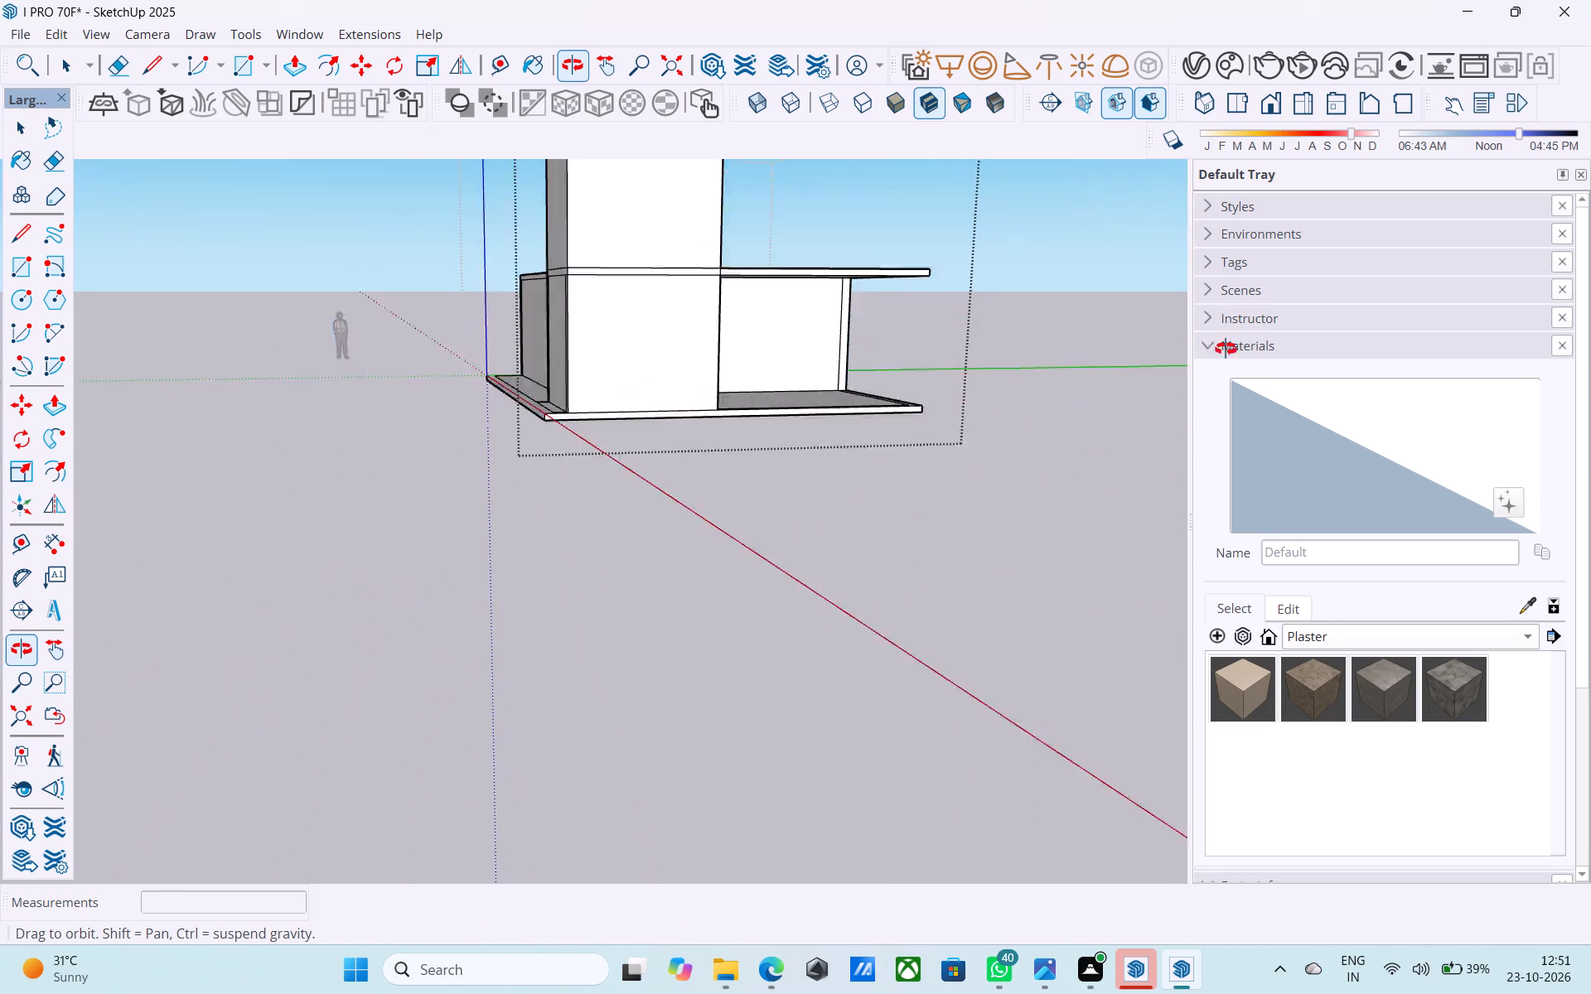
{"action": "middle_click_drag", "start_coordinate": [1226, 349], "coordinate": [1335, 411]}
{"action": "middle_click_drag", "start_coordinate": [776, 415], "coordinate": [254, 408]}
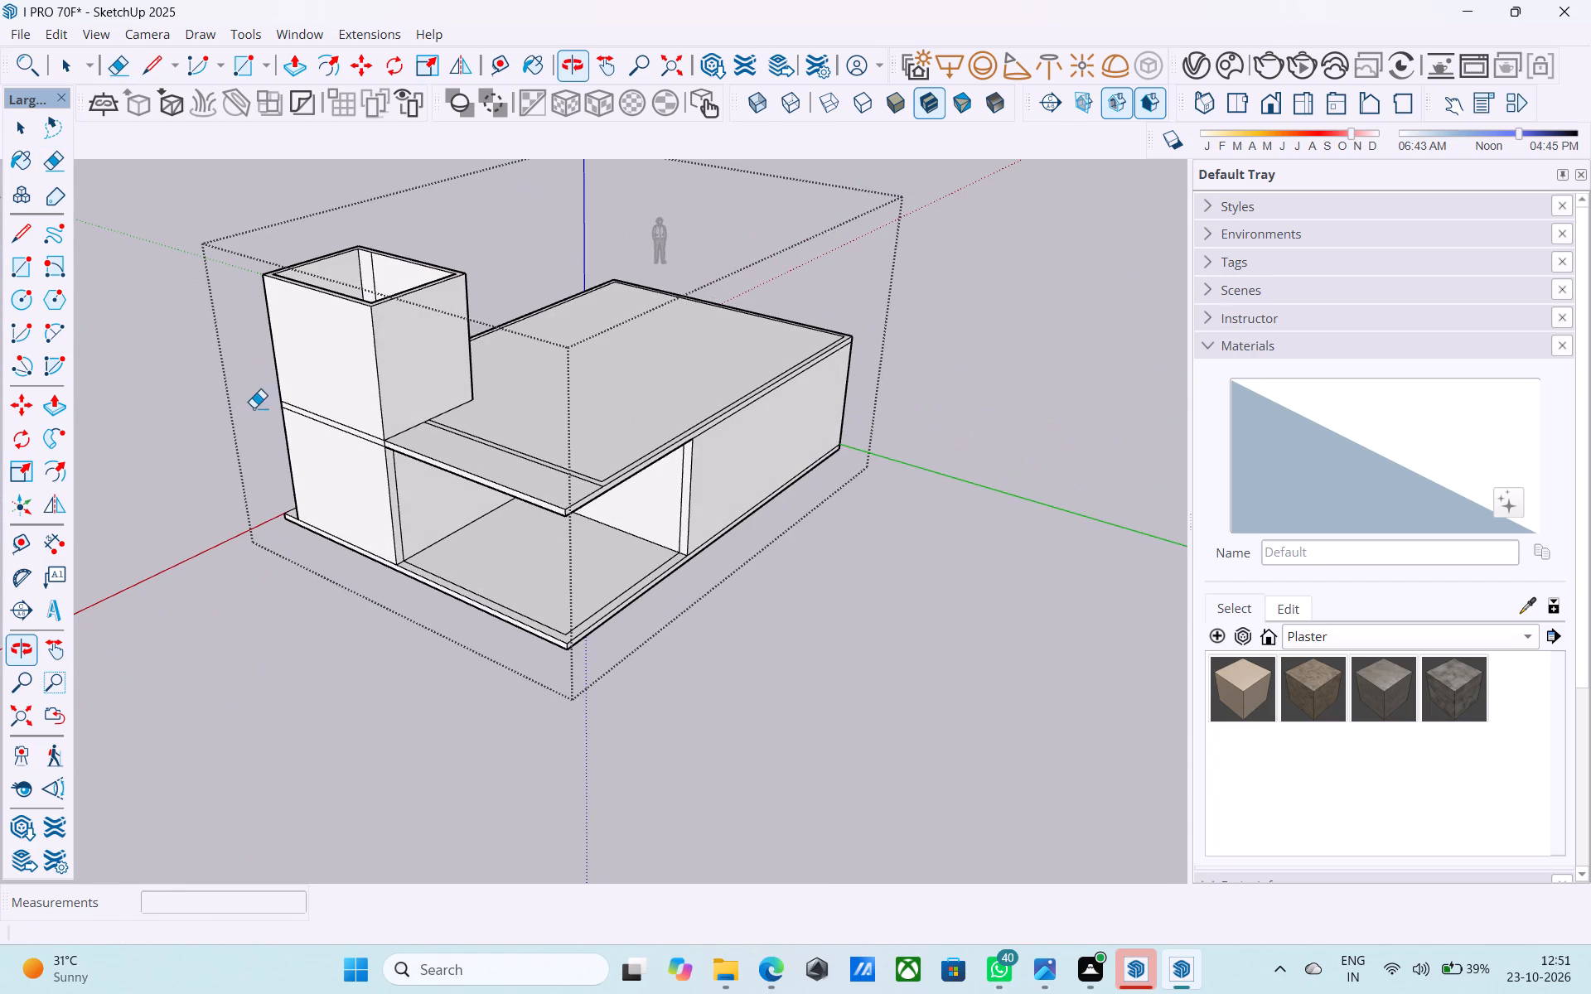
{"action": "scroll", "coordinate": [544, 363], "scroll_direction": "up", "scroll_amount": 6}
{"action": "middle_click_drag", "start_coordinate": [590, 356], "coordinate": [568, 358]}
{"action": "scroll", "coordinate": [571, 352], "scroll_direction": "down", "scroll_amount": 6}
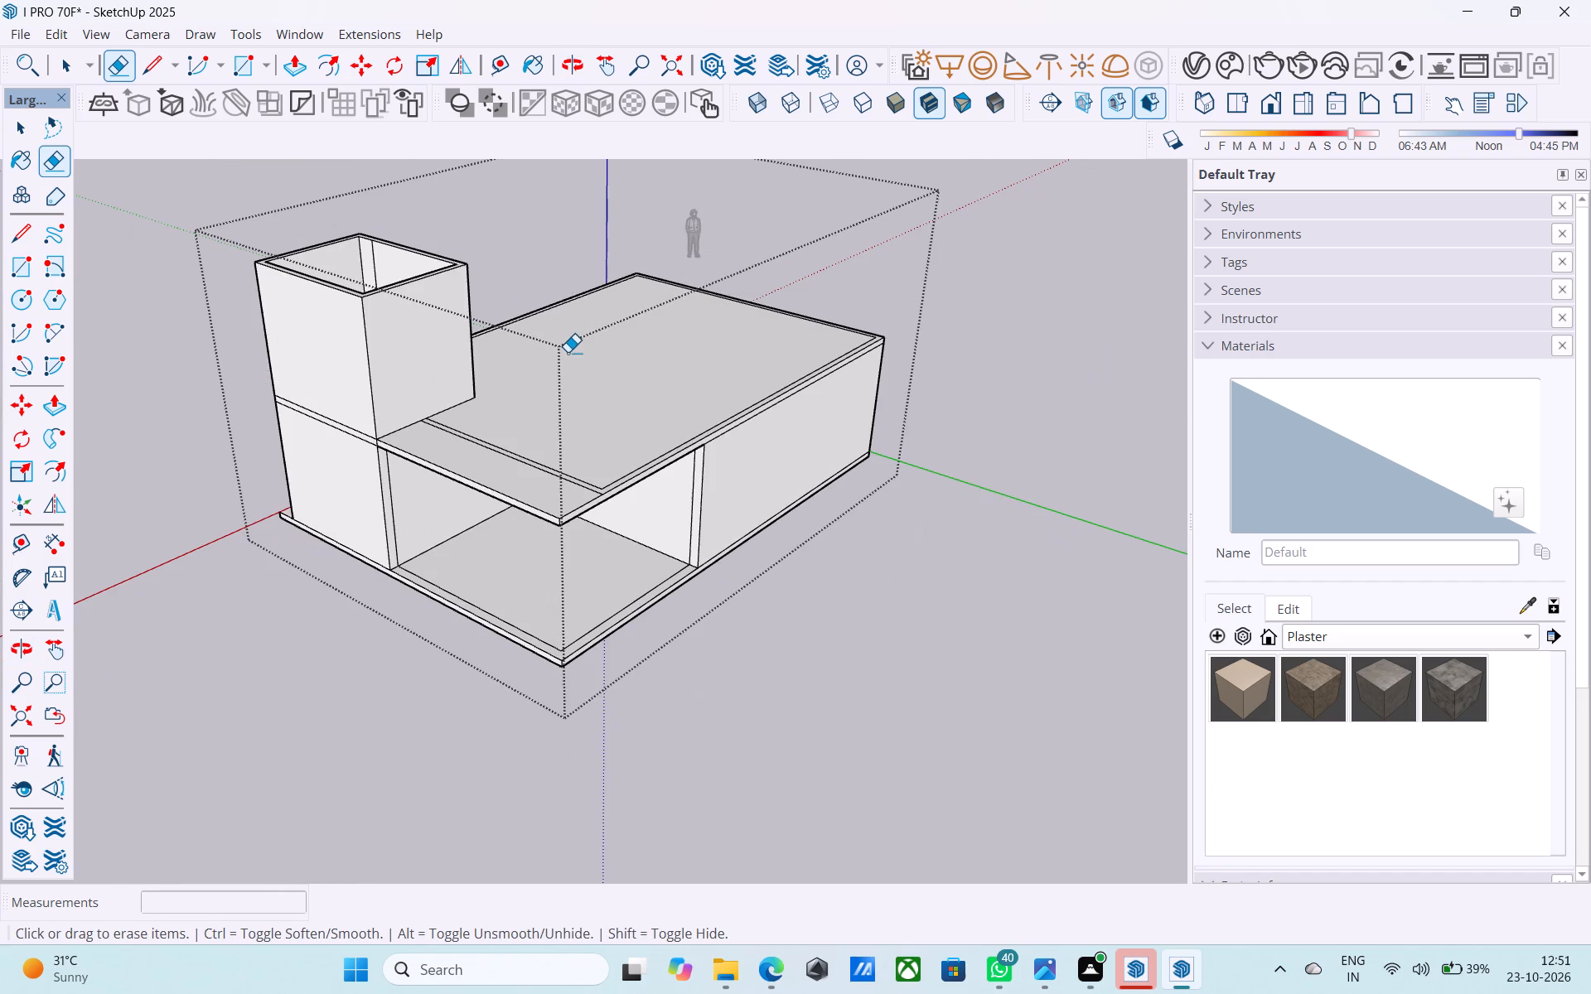
Push/Pull the 6" wall outline on the roof slab up 10' to raise the upper-floor walls.
{"action": "key", "text": "space"}
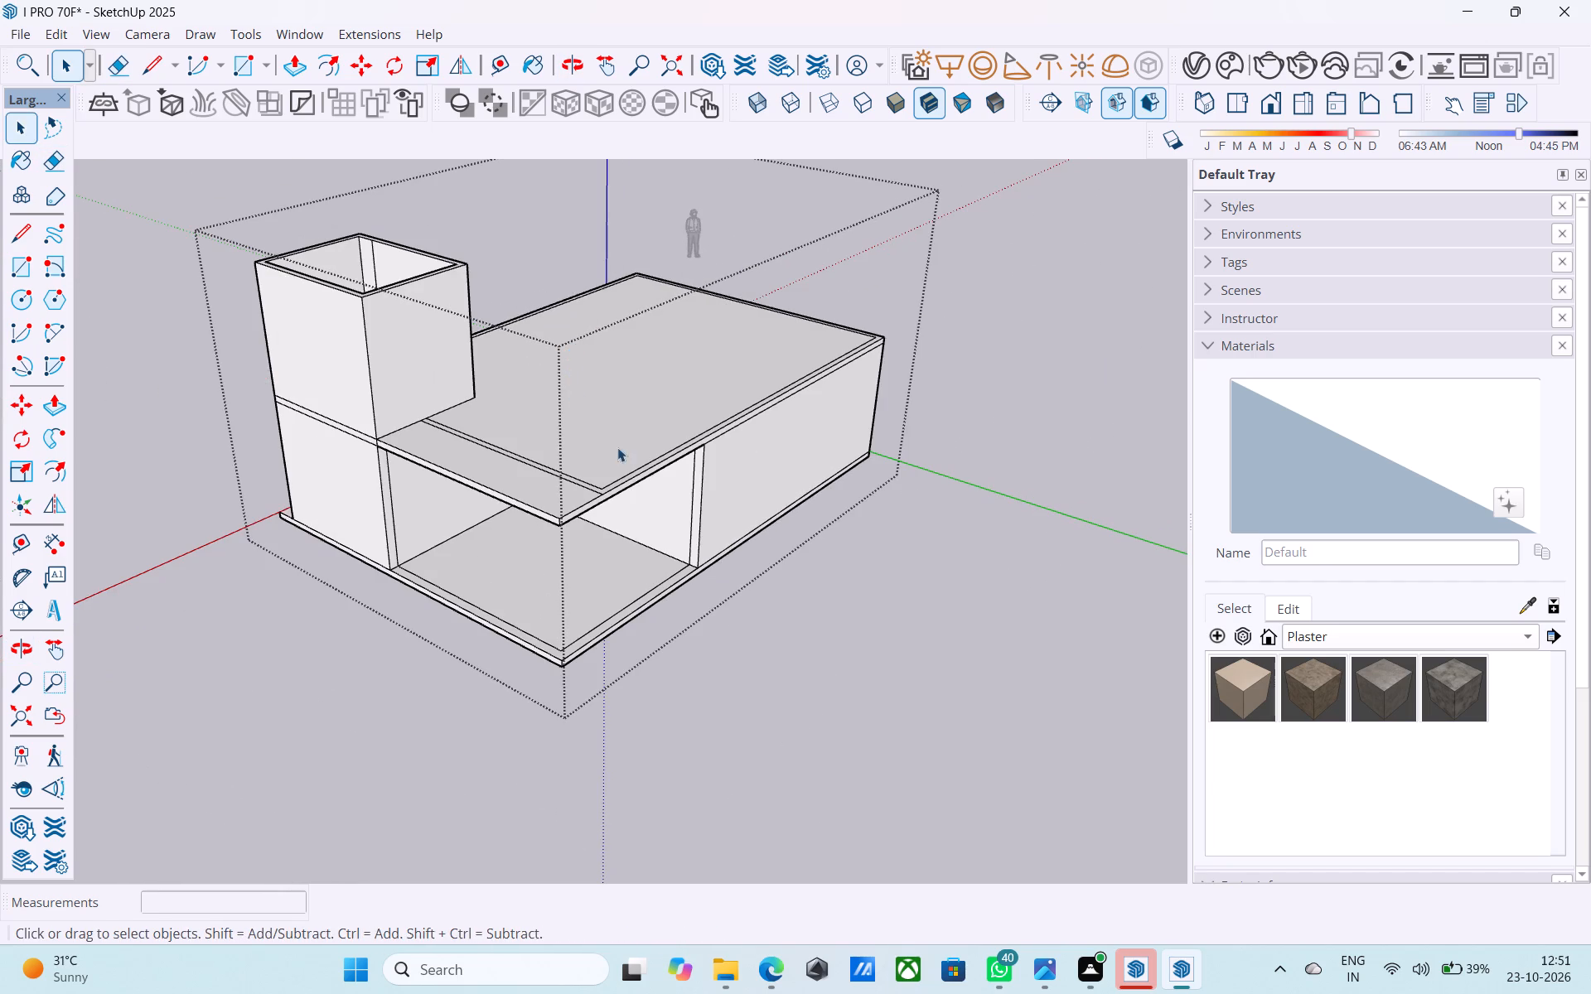
{"action": "middle_click_drag", "start_coordinate": [625, 461], "coordinate": [655, 506]}
{"action": "scroll", "coordinate": [655, 506], "scroll_direction": "up", "scroll_amount": 5}
{"action": "scroll", "coordinate": [776, 549], "scroll_direction": "up", "scroll_amount": 9}
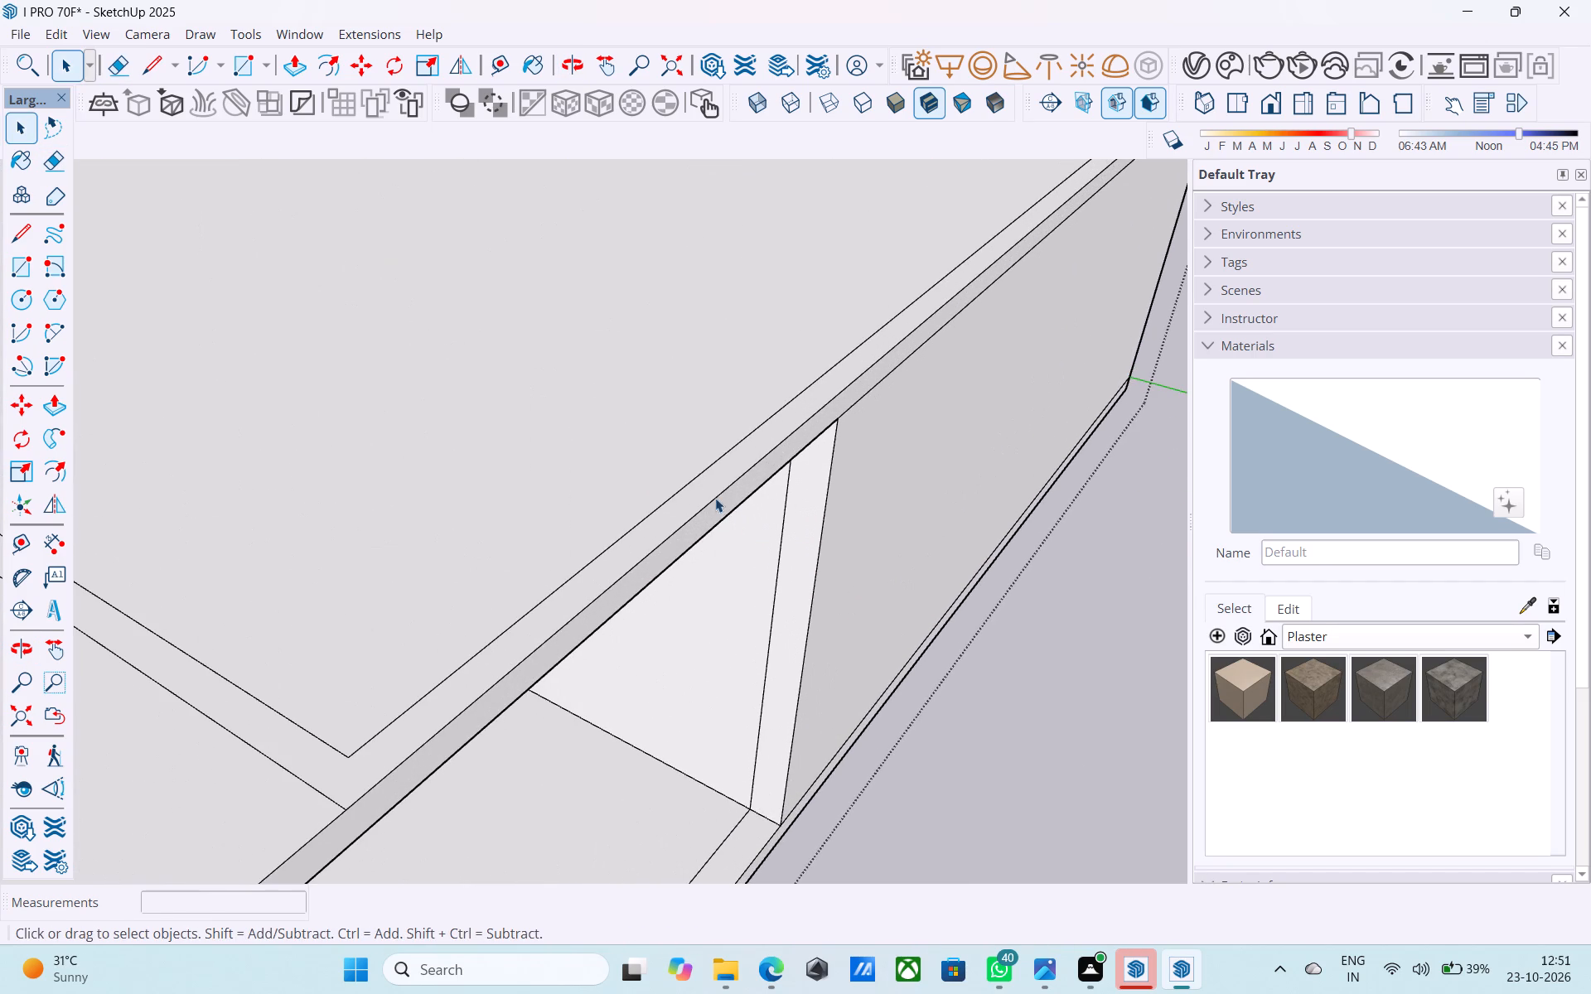
{"action": "left_click", "coordinate": [713, 490]}
{"action": "key", "text": "p"}
{"action": "left_click", "coordinate": [711, 489]}
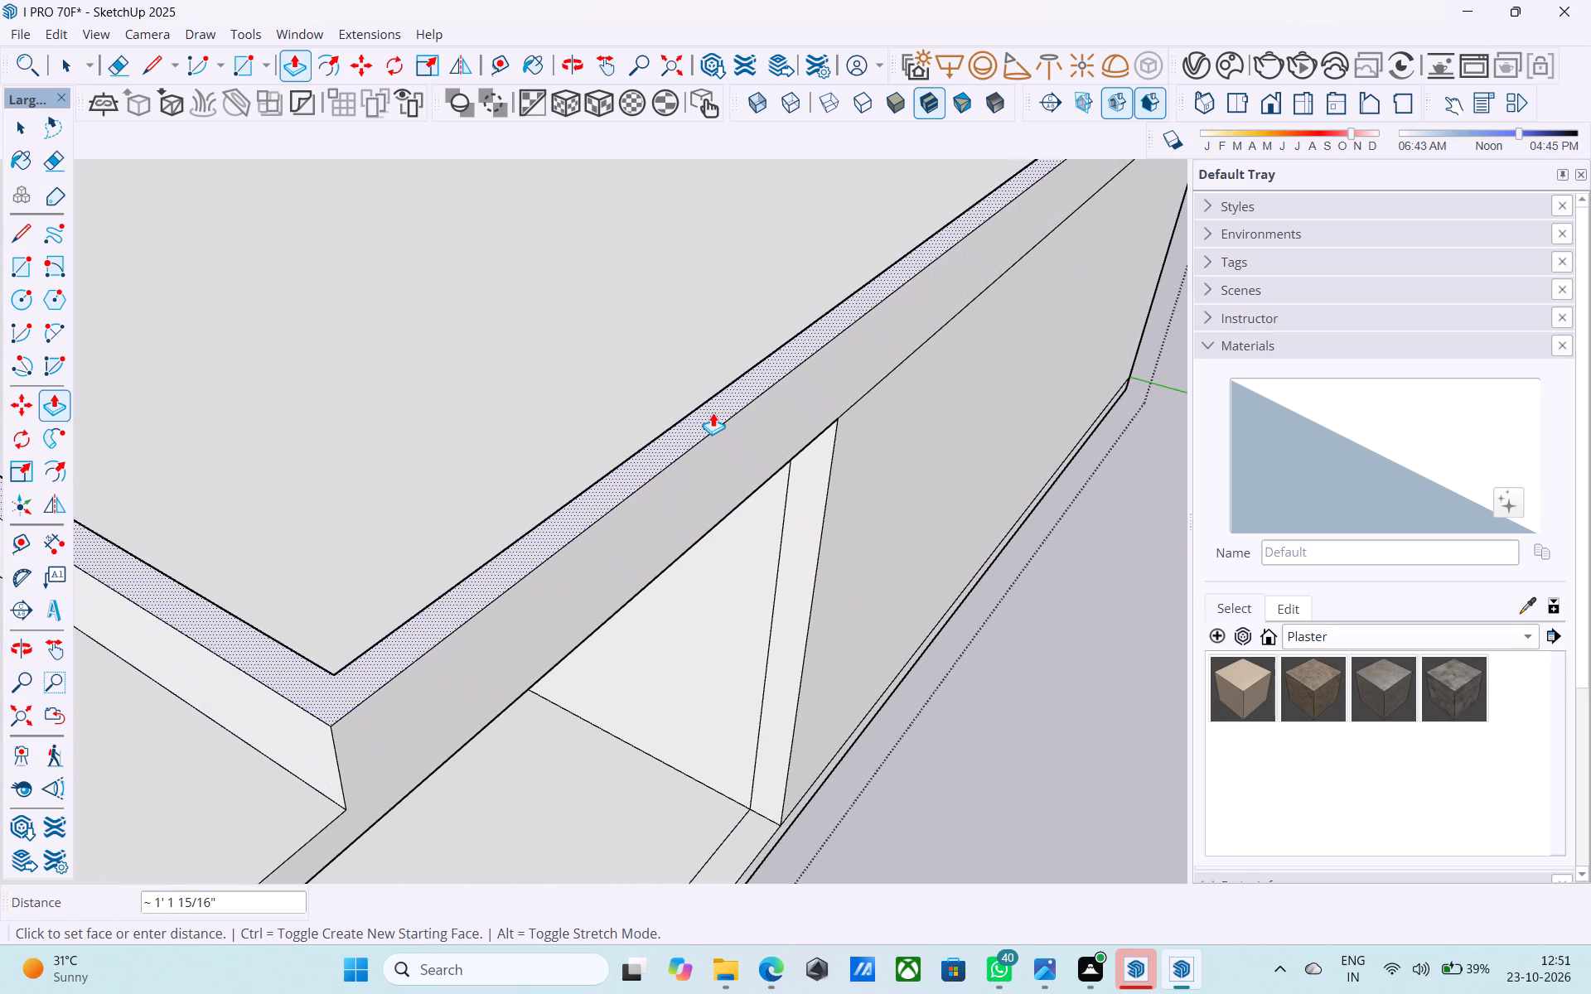
{"action": "type", "text": "10'"}
{"action": "key", "text": "Return"}
{"action": "key", "text": "space"}
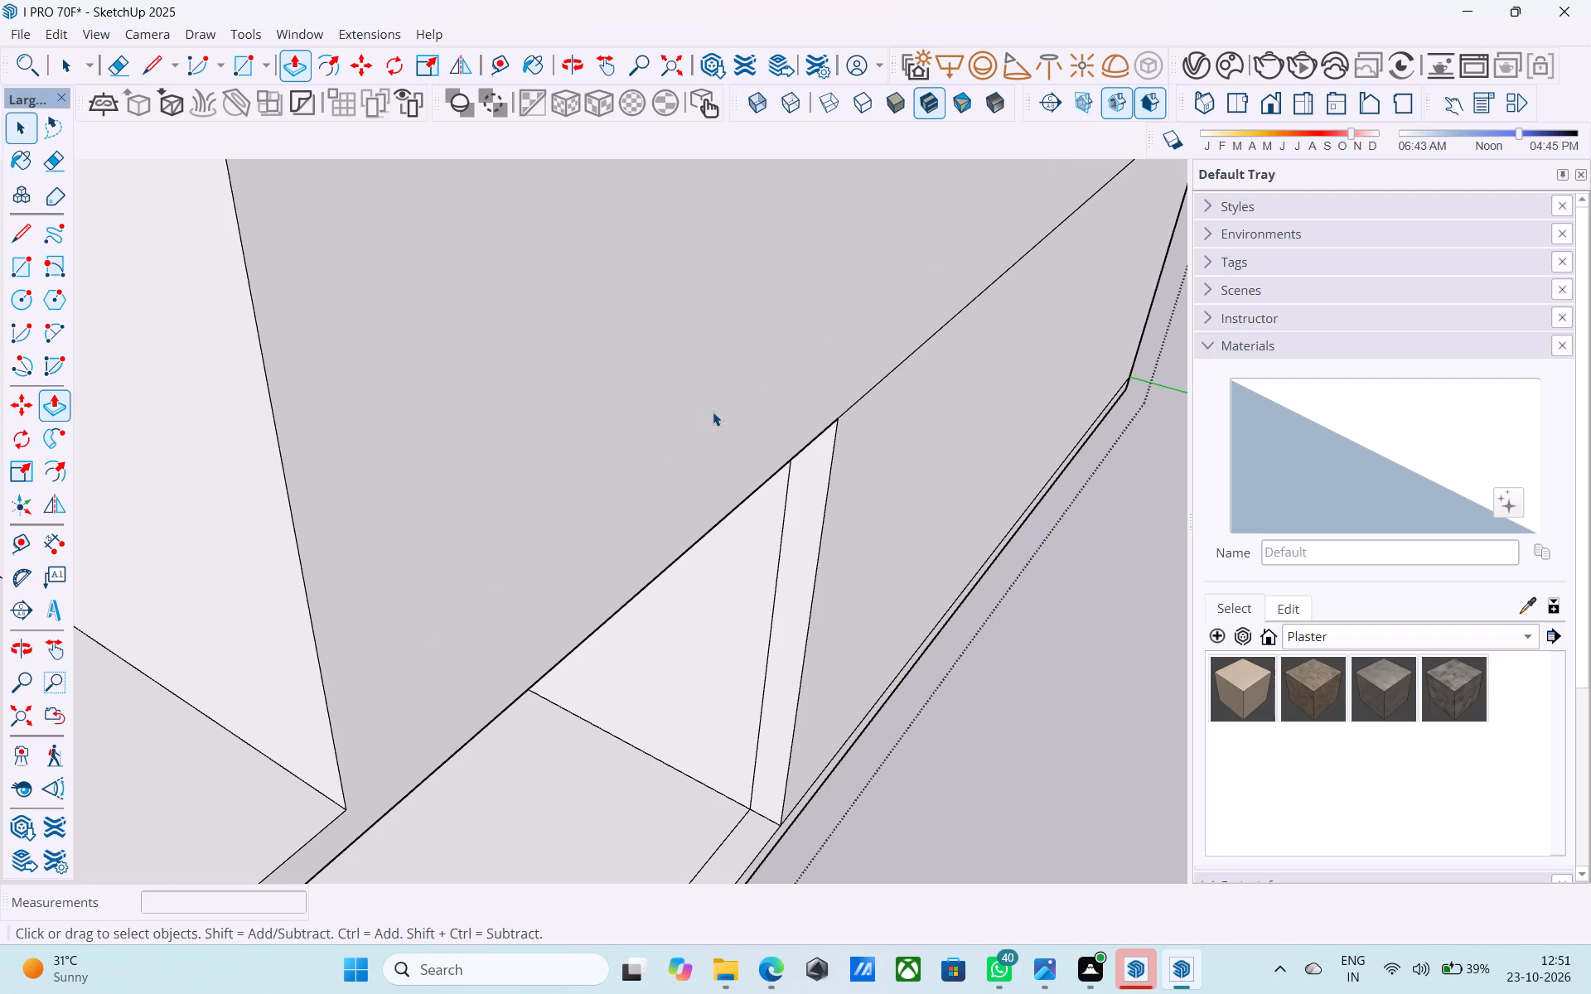
Draw a 36' line at slab-top level along the long outer wall on the side away from the upper room.
{"action": "scroll", "coordinate": [723, 415], "scroll_direction": "down", "scroll_amount": 12}
{"action": "middle_click_drag", "start_coordinate": [757, 456], "coordinate": [728, 434]}
{"action": "key", "text": "l"}
{"action": "scroll", "coordinate": [648, 506], "scroll_direction": "up", "scroll_amount": 5}
{"action": "left_click", "coordinate": [607, 528]}
{"action": "scroll", "coordinate": [848, 383], "scroll_direction": "down", "scroll_amount": 4}
{"action": "middle_click_drag", "start_coordinate": [824, 425], "coordinate": [399, 504]}
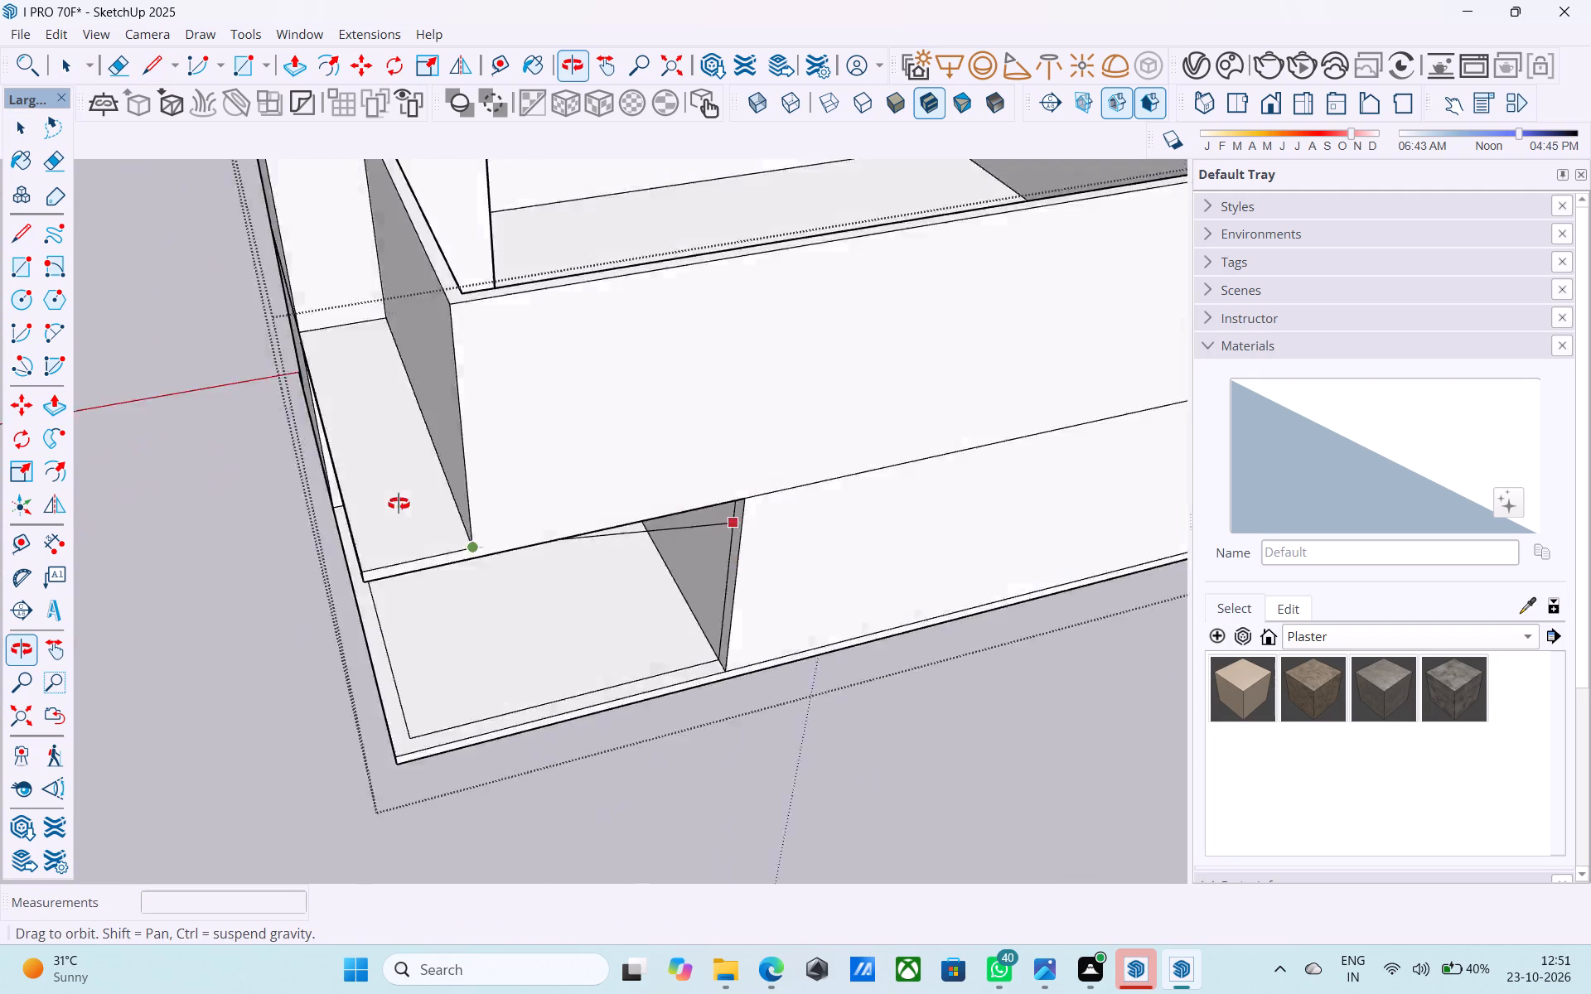
{"action": "middle_click_drag", "start_coordinate": [399, 504], "coordinate": [370, 497]}
{"action": "scroll", "coordinate": [354, 475], "scroll_direction": "down", "scroll_amount": 5}
{"action": "middle_click_drag", "start_coordinate": [846, 497], "coordinate": [375, 374]}
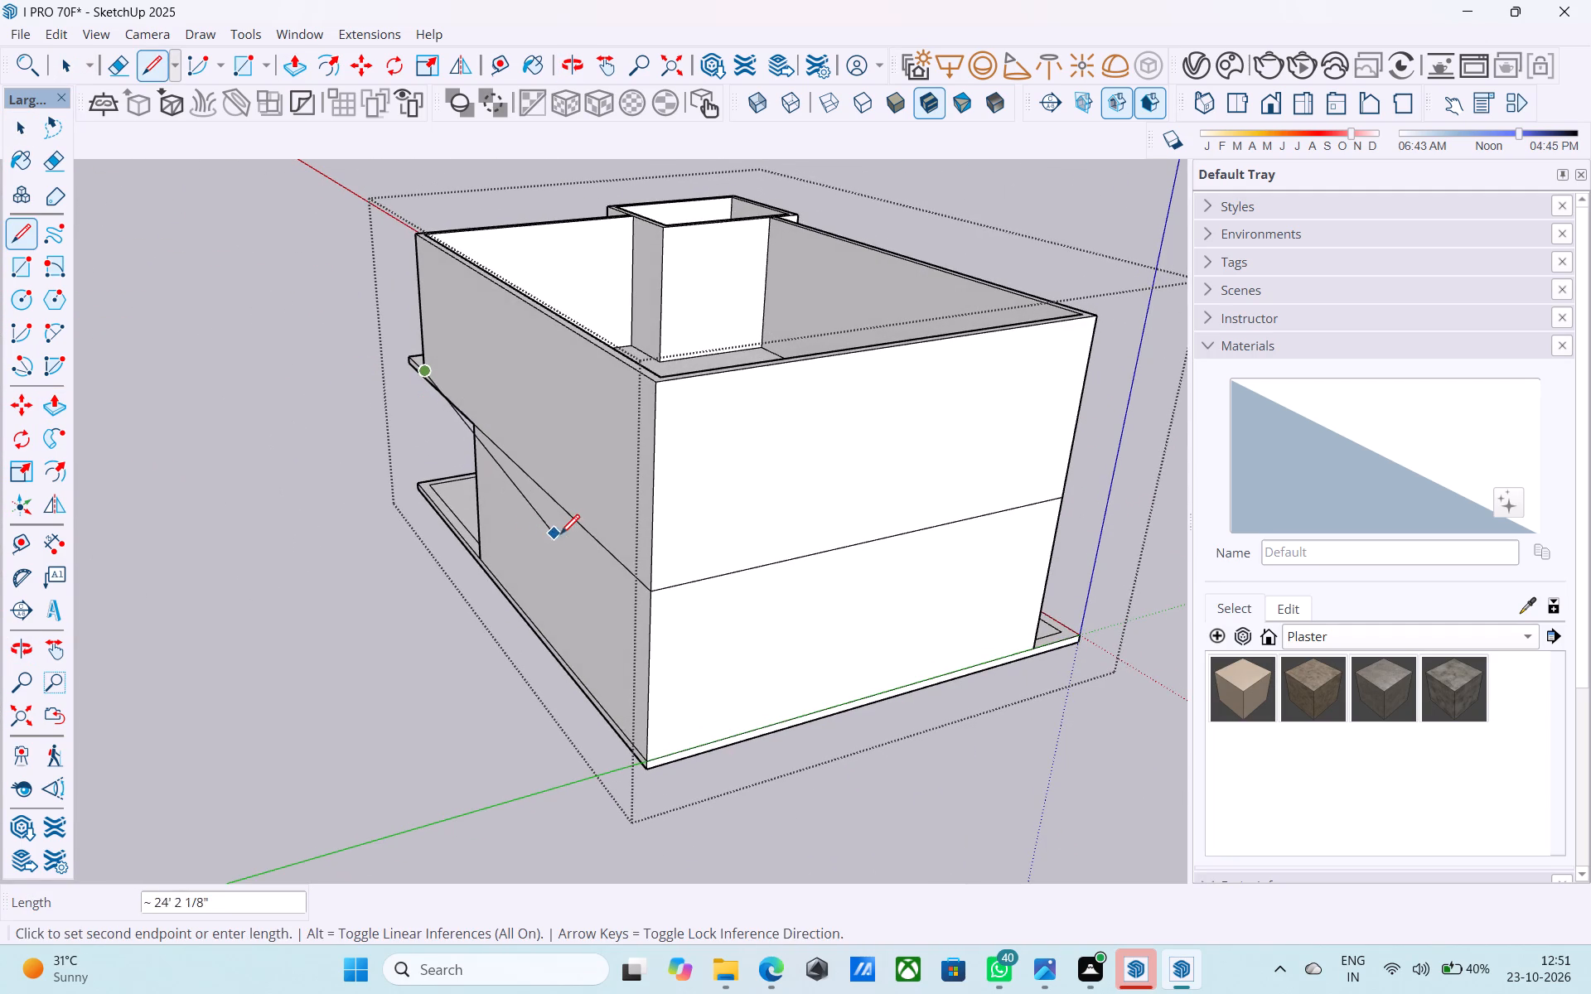
{"action": "middle_click_drag", "start_coordinate": [581, 557], "coordinate": [650, 500]}
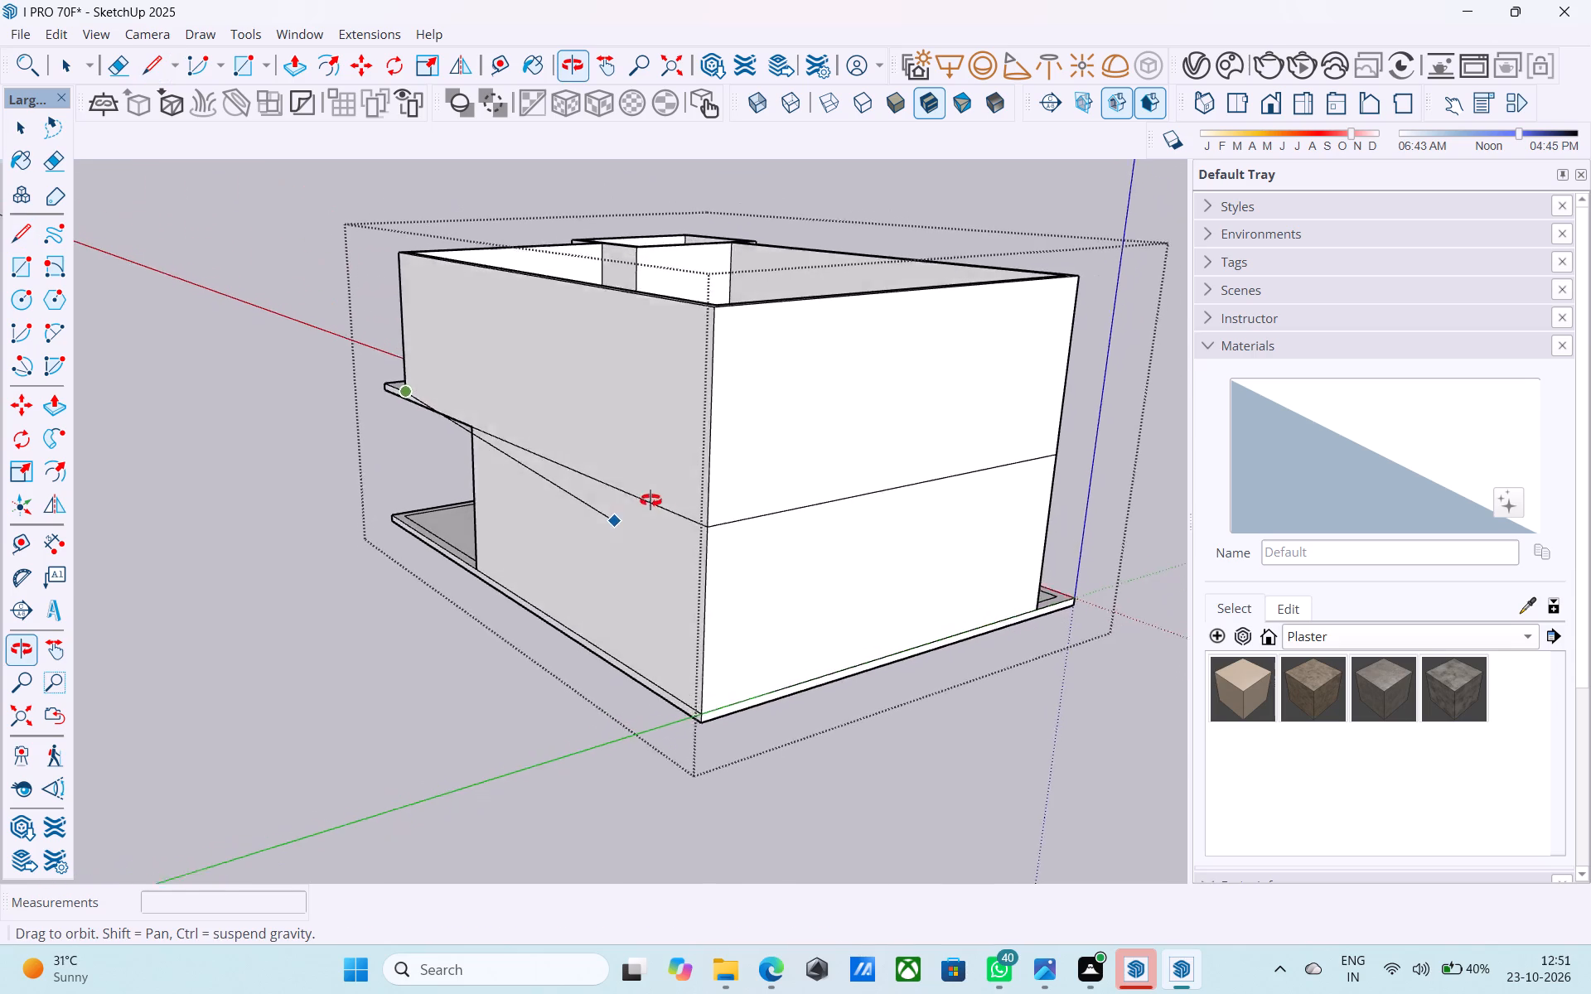
{"action": "middle_click_drag", "start_coordinate": [650, 500], "coordinate": [660, 499]}
{"action": "scroll", "coordinate": [665, 519], "scroll_direction": "up", "scroll_amount": 4}
{"action": "left_click", "coordinate": [761, 512]}
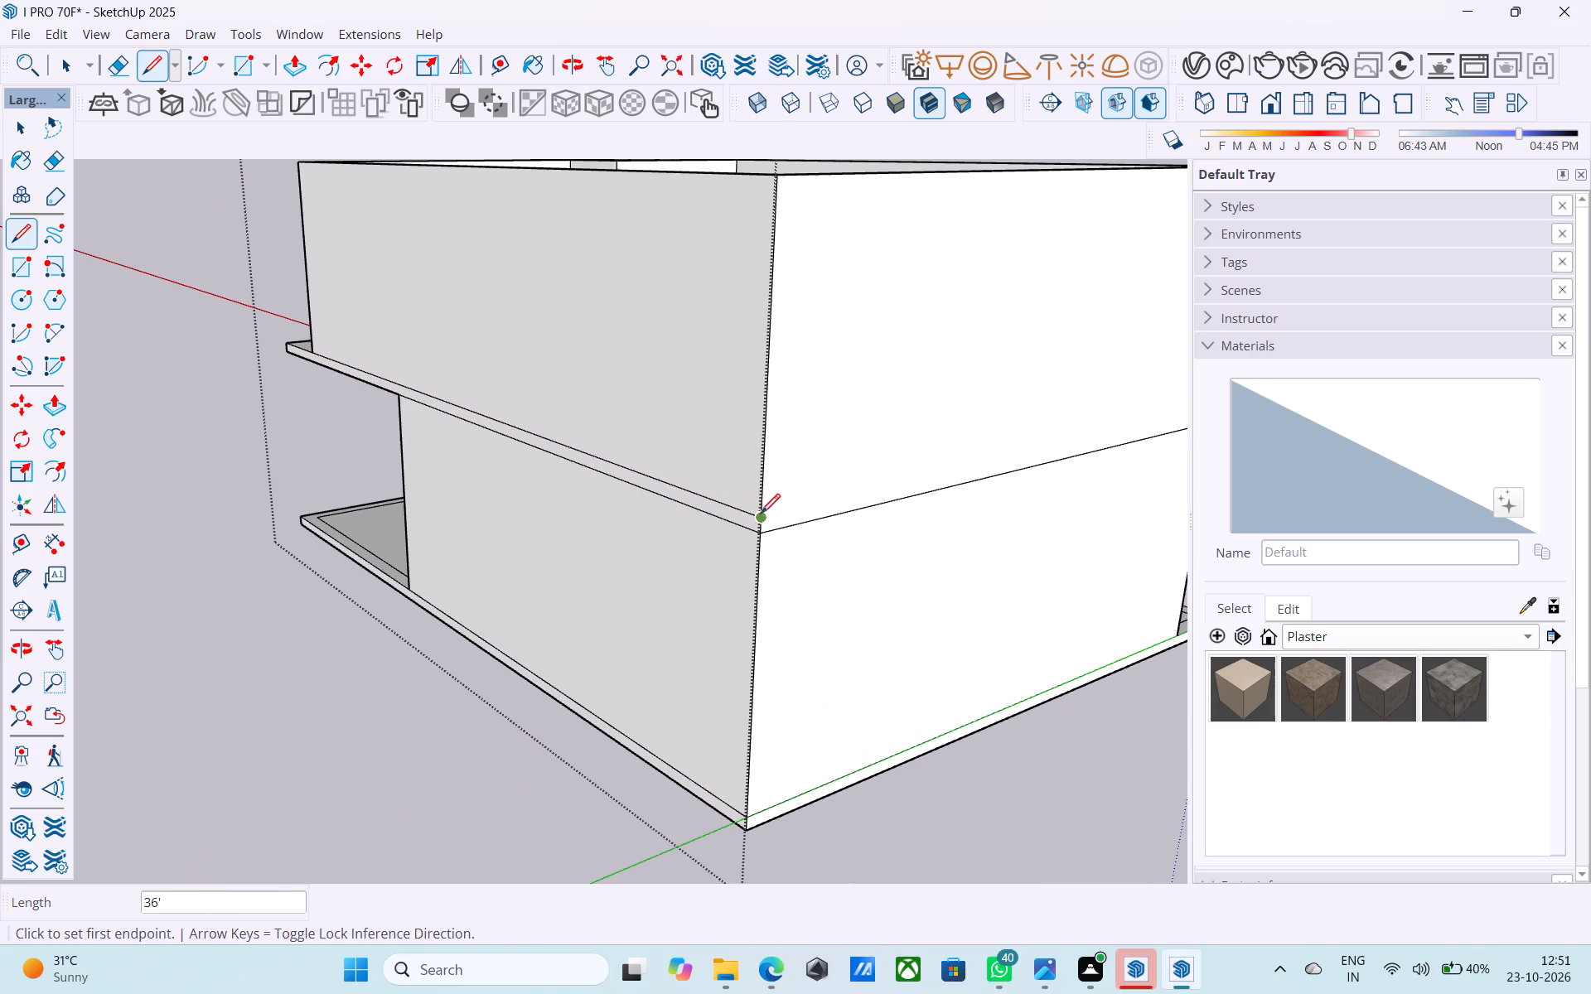
Continue the slab-top line across the short end wall and along the other long wall to the upper room.
{"action": "left_click", "coordinate": [761, 519]}
{"action": "scroll", "coordinate": [522, 539], "scroll_direction": "down", "scroll_amount": 5}
{"action": "middle_click_drag", "start_coordinate": [1022, 443], "coordinate": [442, 443]}
{"action": "scroll", "coordinate": [491, 506], "scroll_direction": "up", "scroll_amount": 3}
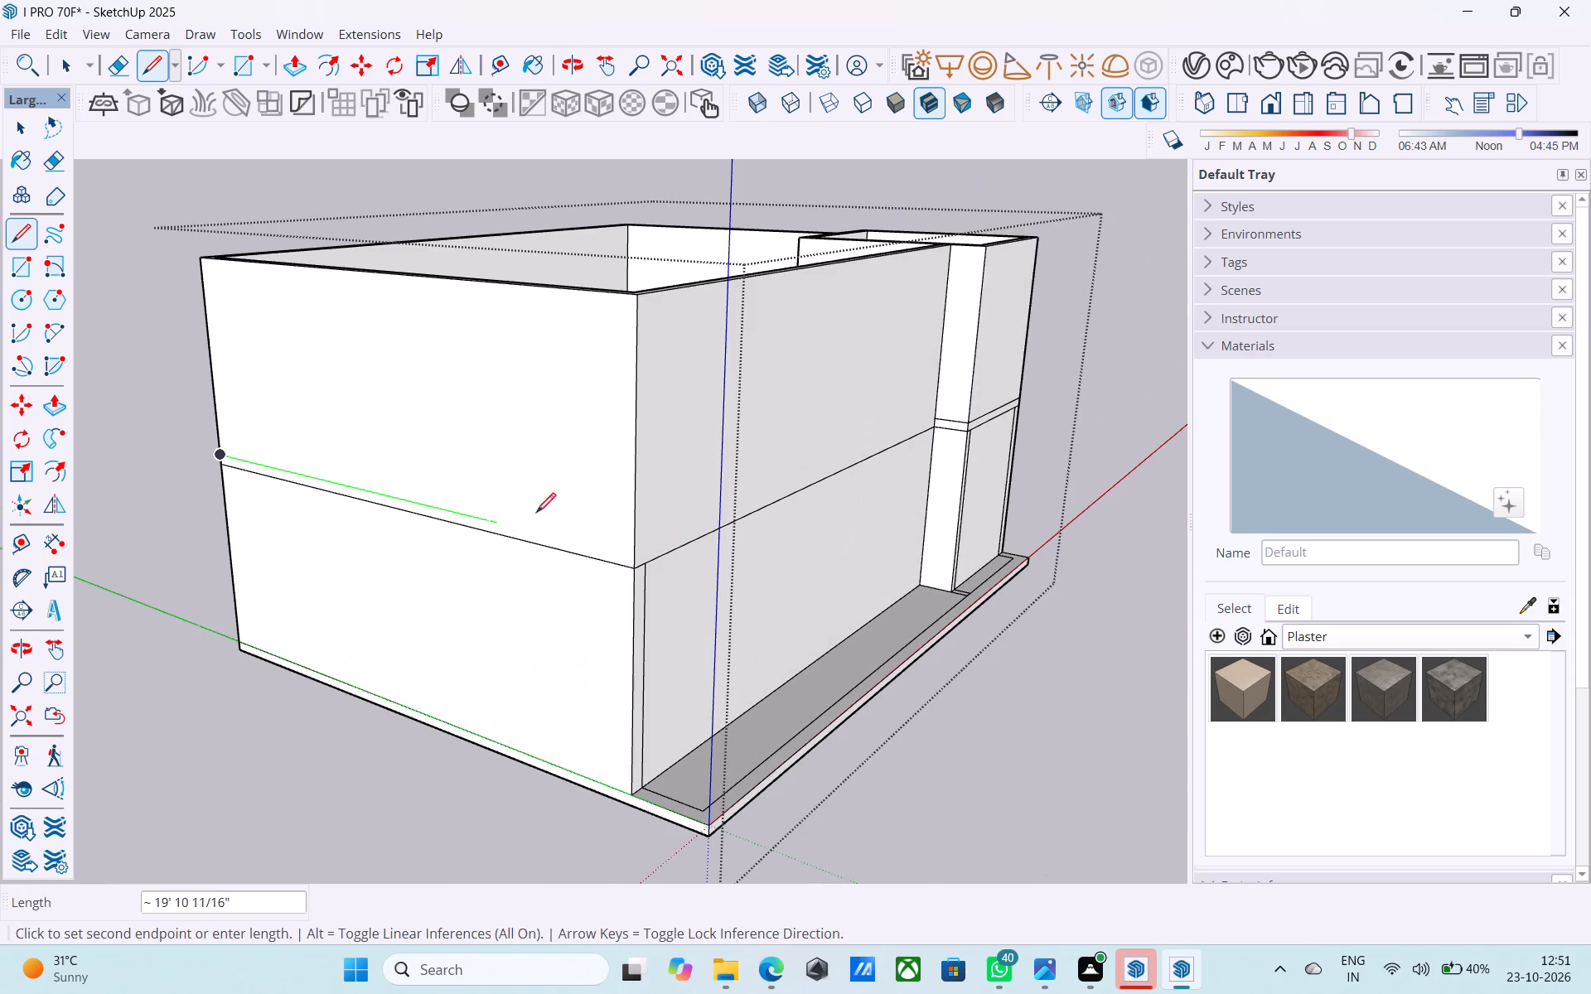
{"action": "left_click", "coordinate": [636, 552]}
{"action": "left_click", "coordinate": [633, 559]}
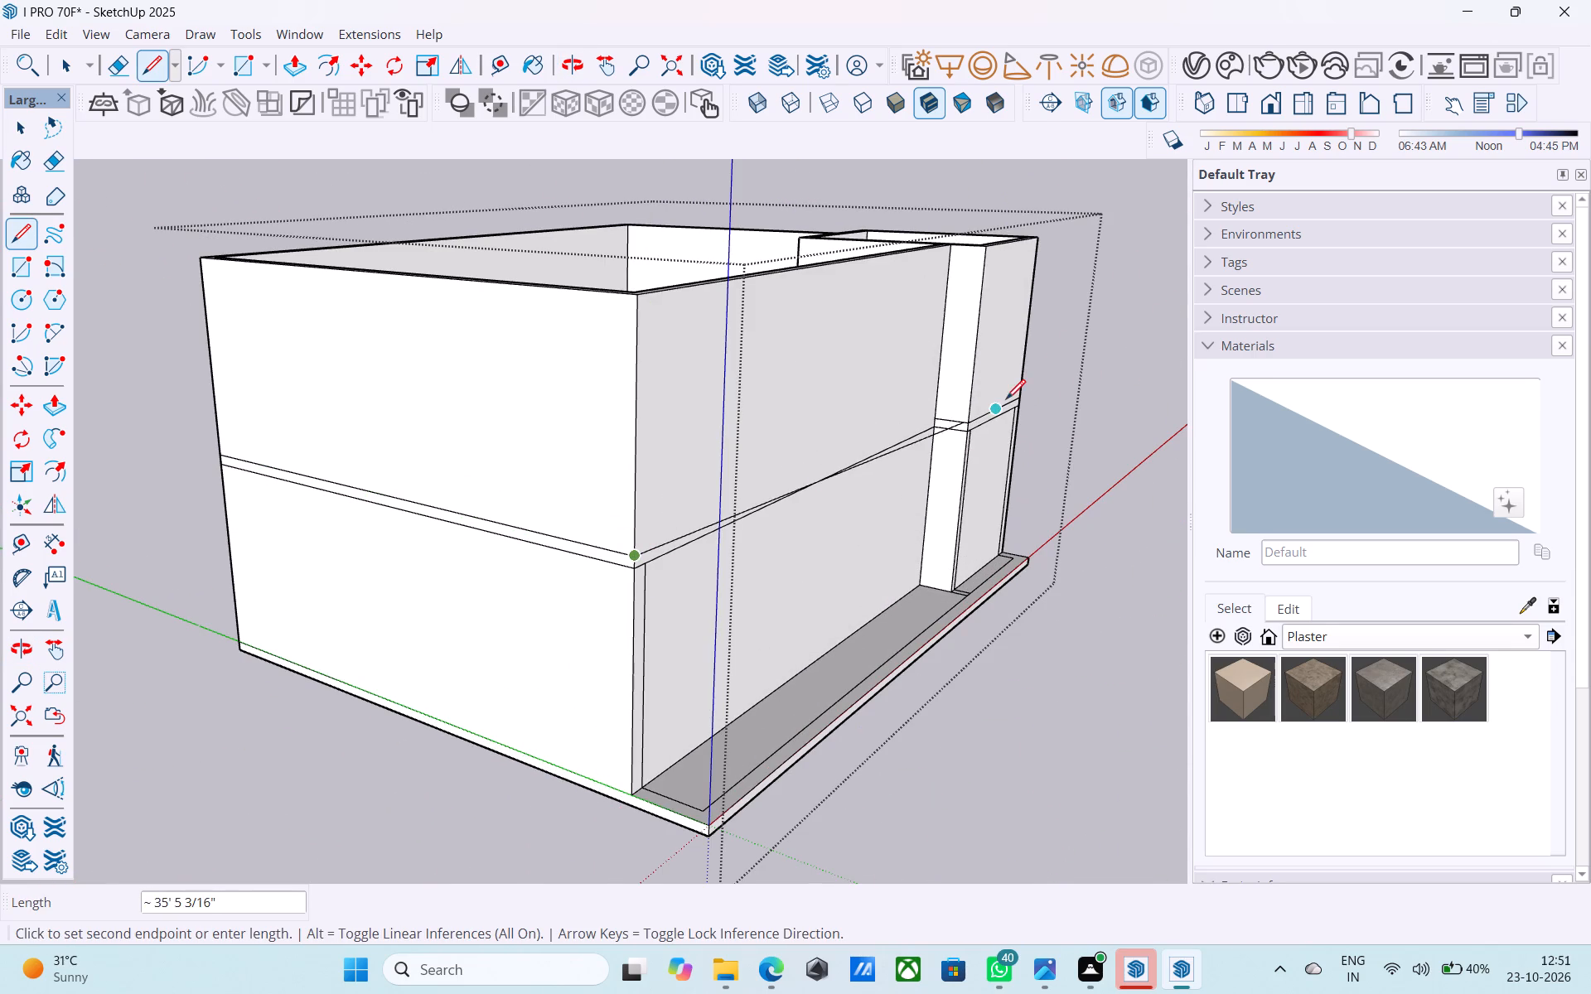
{"action": "left_click", "coordinate": [940, 417]}
{"action": "key", "text": "space"}
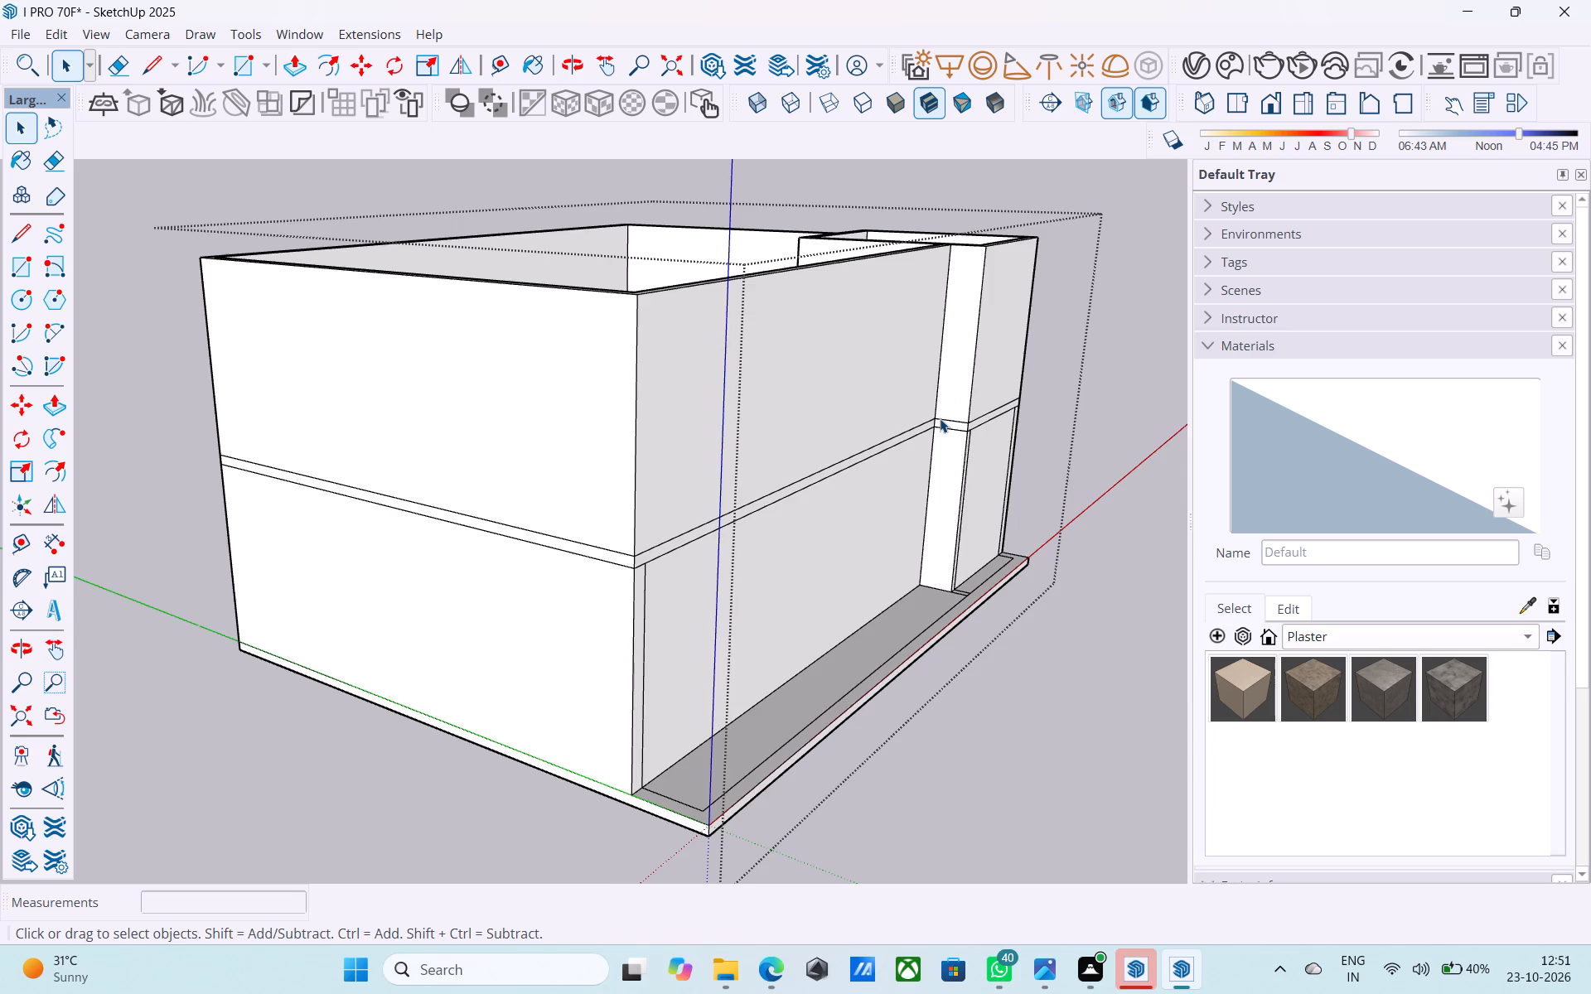
Save the house model.
{"action": "scroll", "coordinate": [940, 418], "scroll_direction": "down", "scroll_amount": 6}
{"action": "middle_click_drag", "start_coordinate": [684, 479], "coordinate": [880, 479]}
{"action": "middle_click_drag", "start_coordinate": [584, 481], "coordinate": [916, 471]}
{"action": "scroll", "coordinate": [916, 470], "scroll_direction": "down", "scroll_amount": 4}
{"action": "middle_click_drag", "start_coordinate": [555, 486], "coordinate": [1033, 462]}
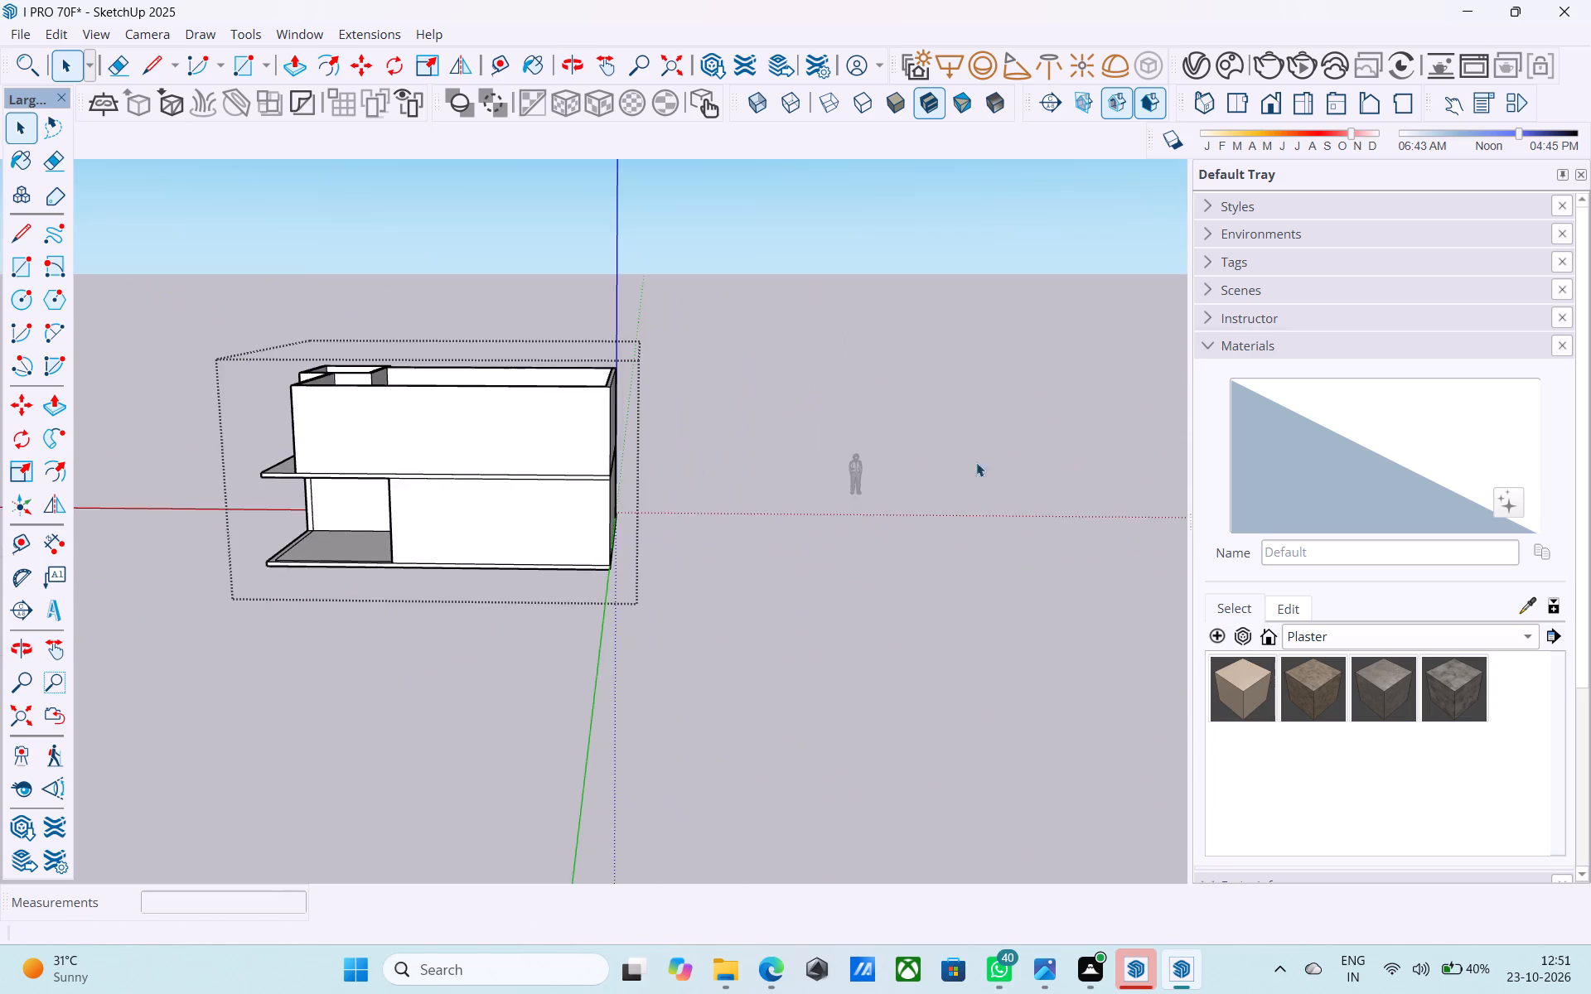
{"action": "middle_click_drag", "start_coordinate": [510, 462], "coordinate": [989, 490]}
{"action": "key", "text": "ctrl+s"}
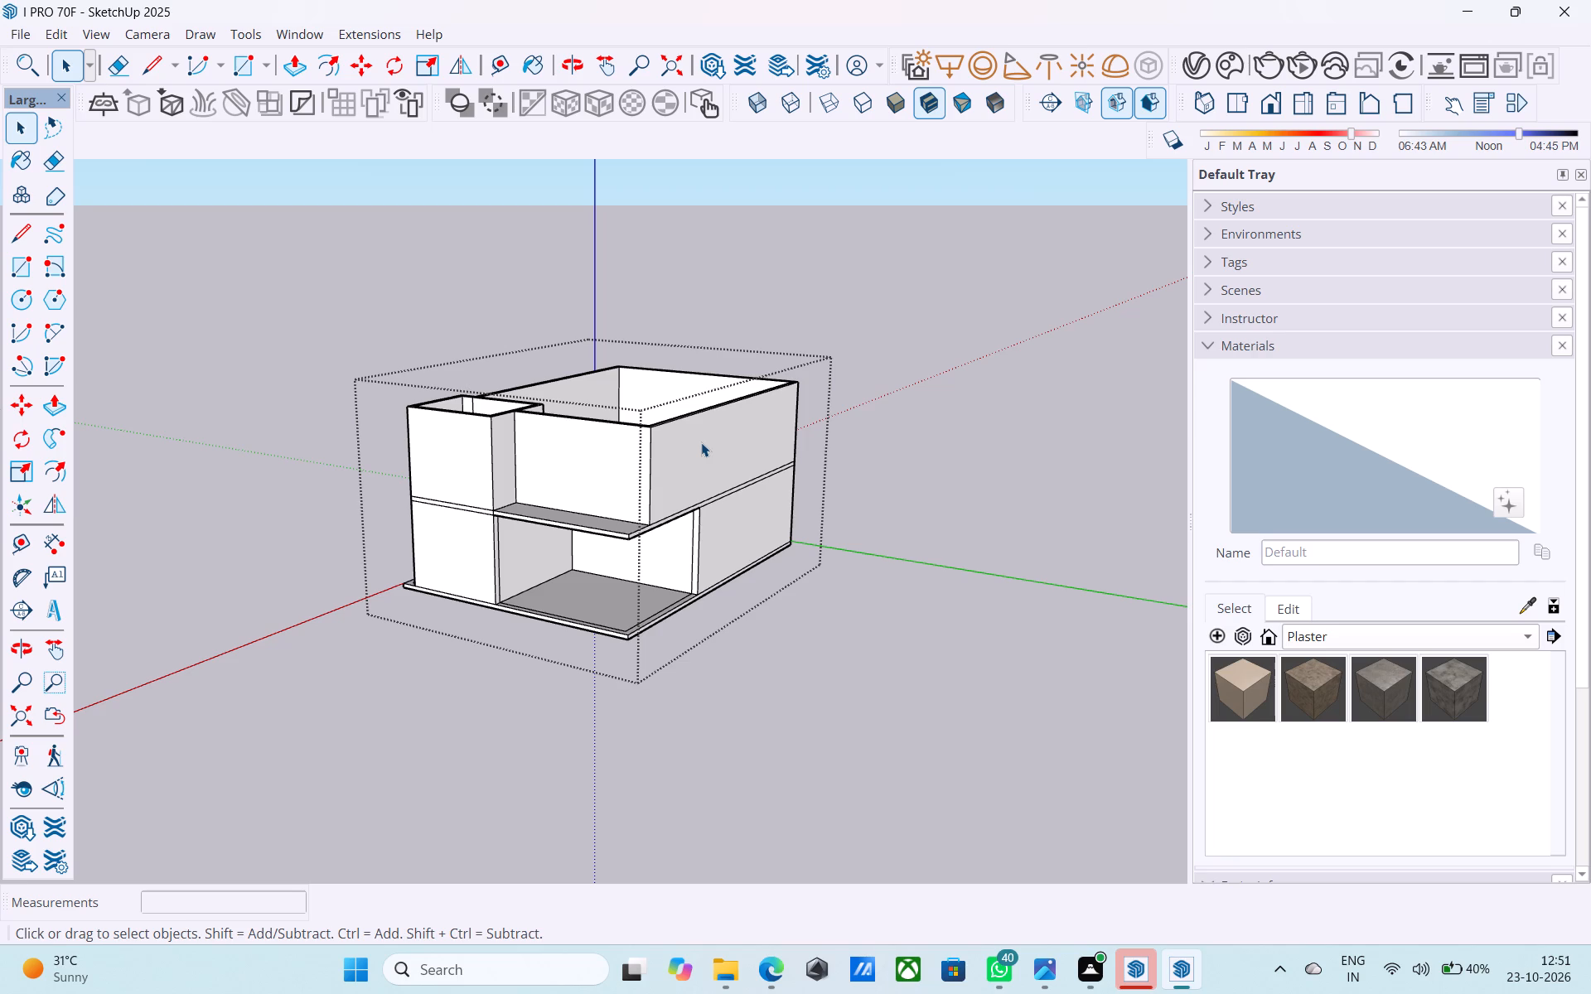
Examine the two-storey house from the front, from below and from above.
{"action": "scroll", "coordinate": [701, 442], "scroll_direction": "down", "scroll_amount": 4}
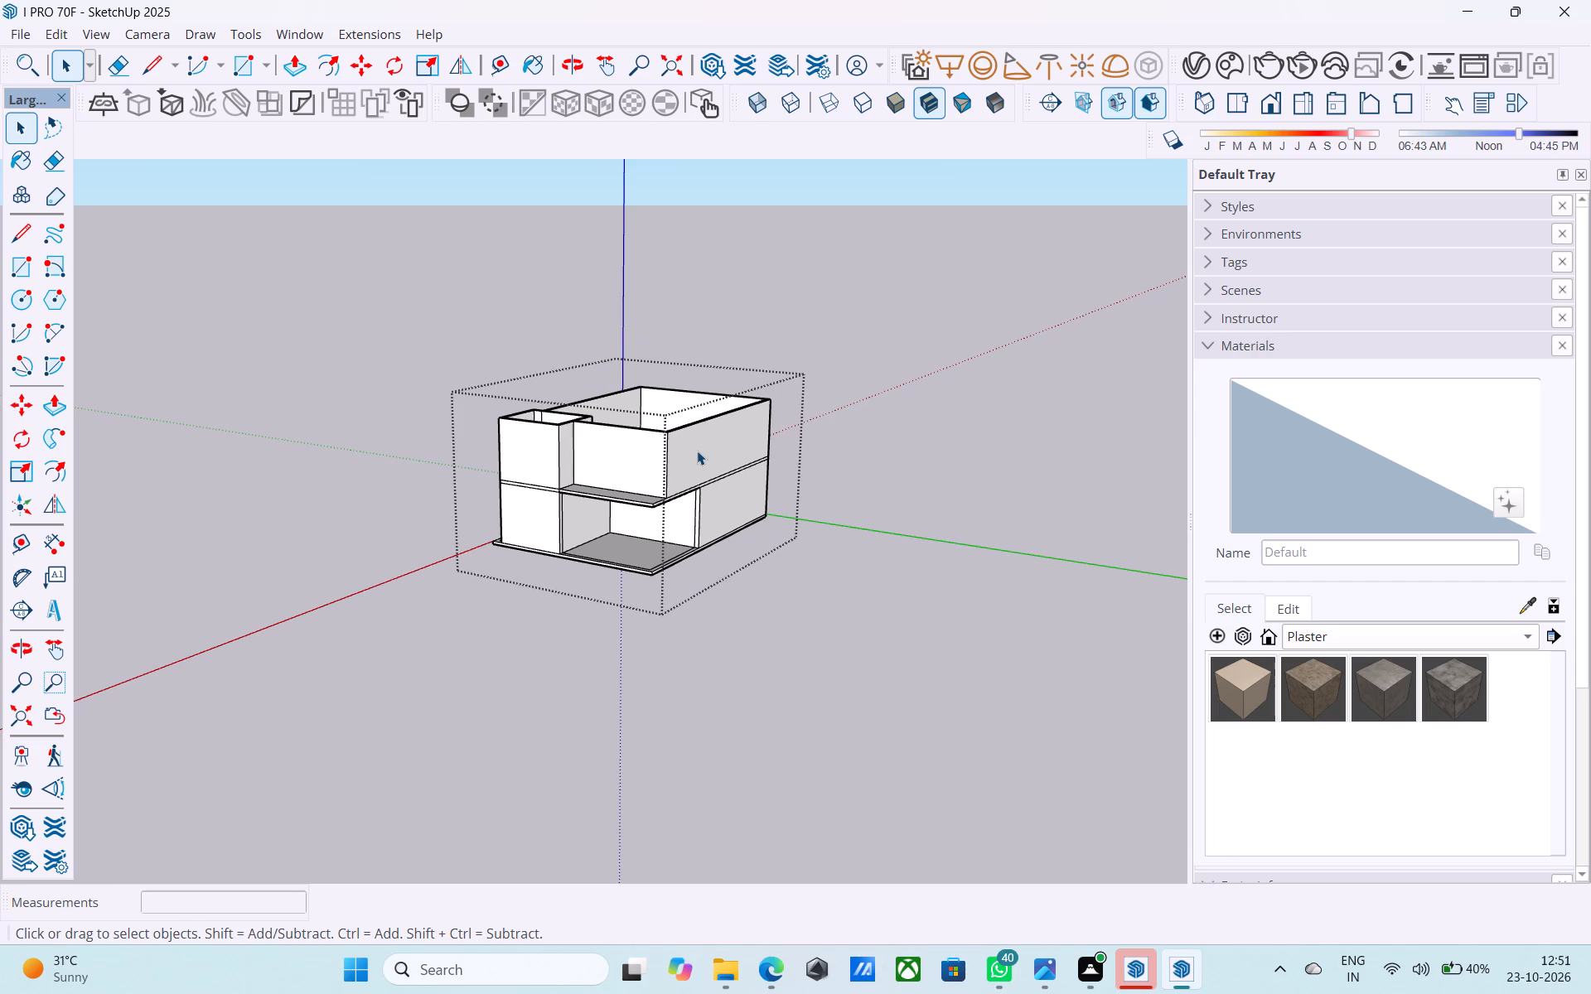
{"action": "middle_click_drag", "start_coordinate": [694, 506], "coordinate": [829, 485]}
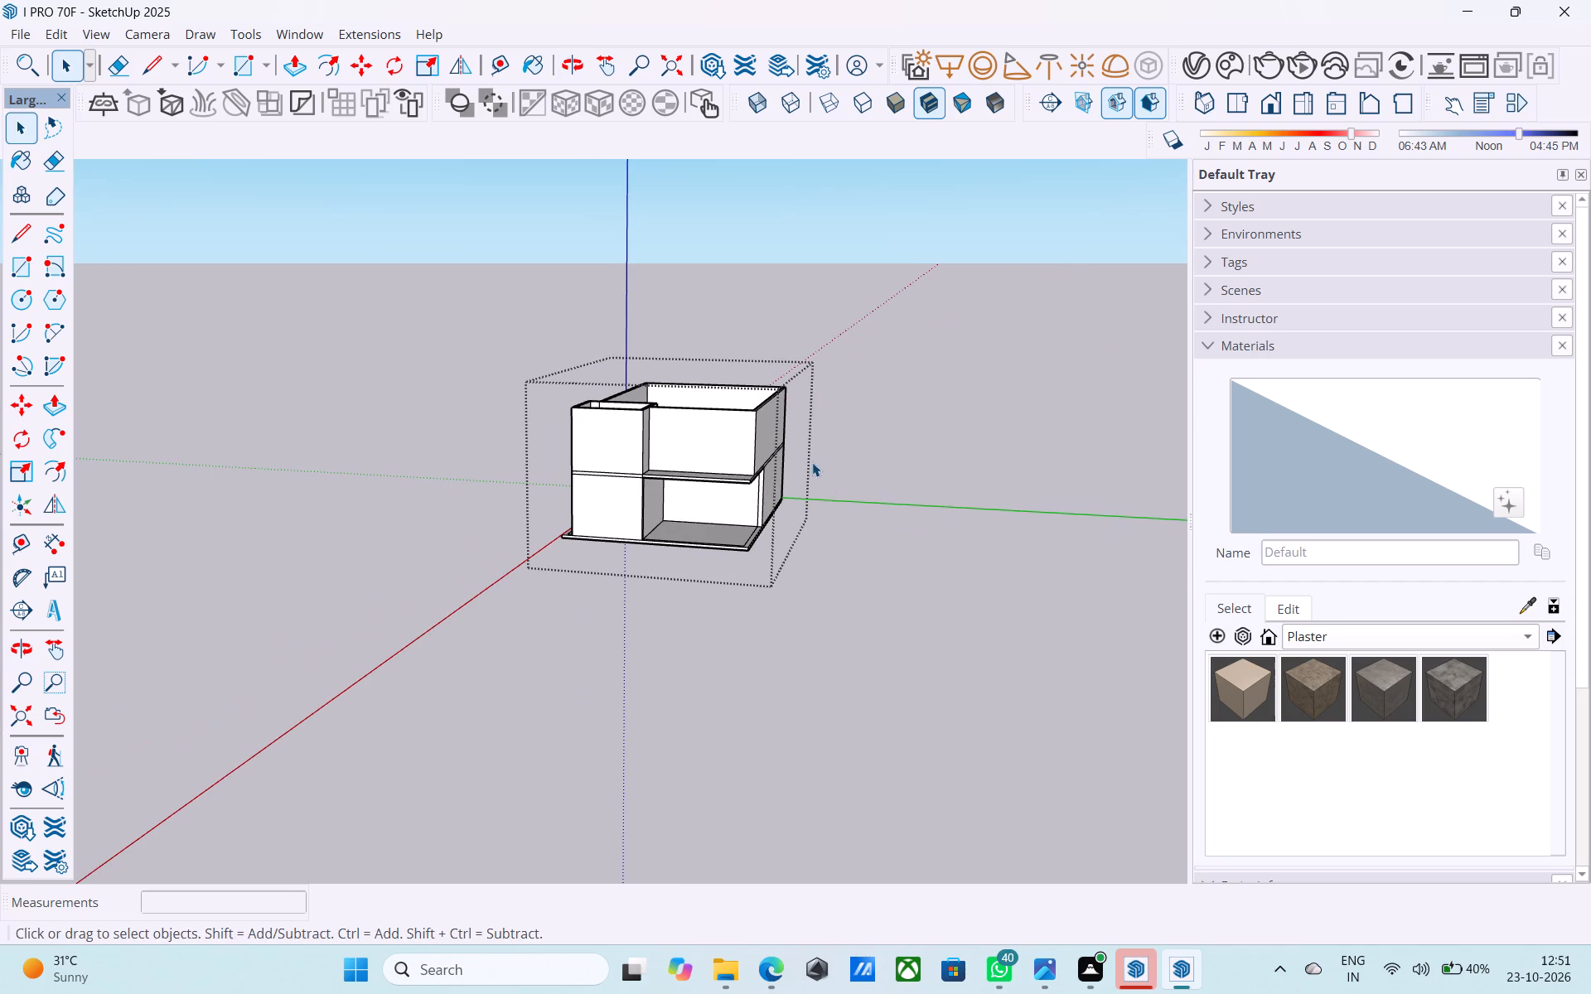
{"action": "middle_click_drag", "start_coordinate": [720, 485], "coordinate": [779, 456]}
{"action": "scroll", "coordinate": [728, 409], "scroll_direction": "up", "scroll_amount": 4}
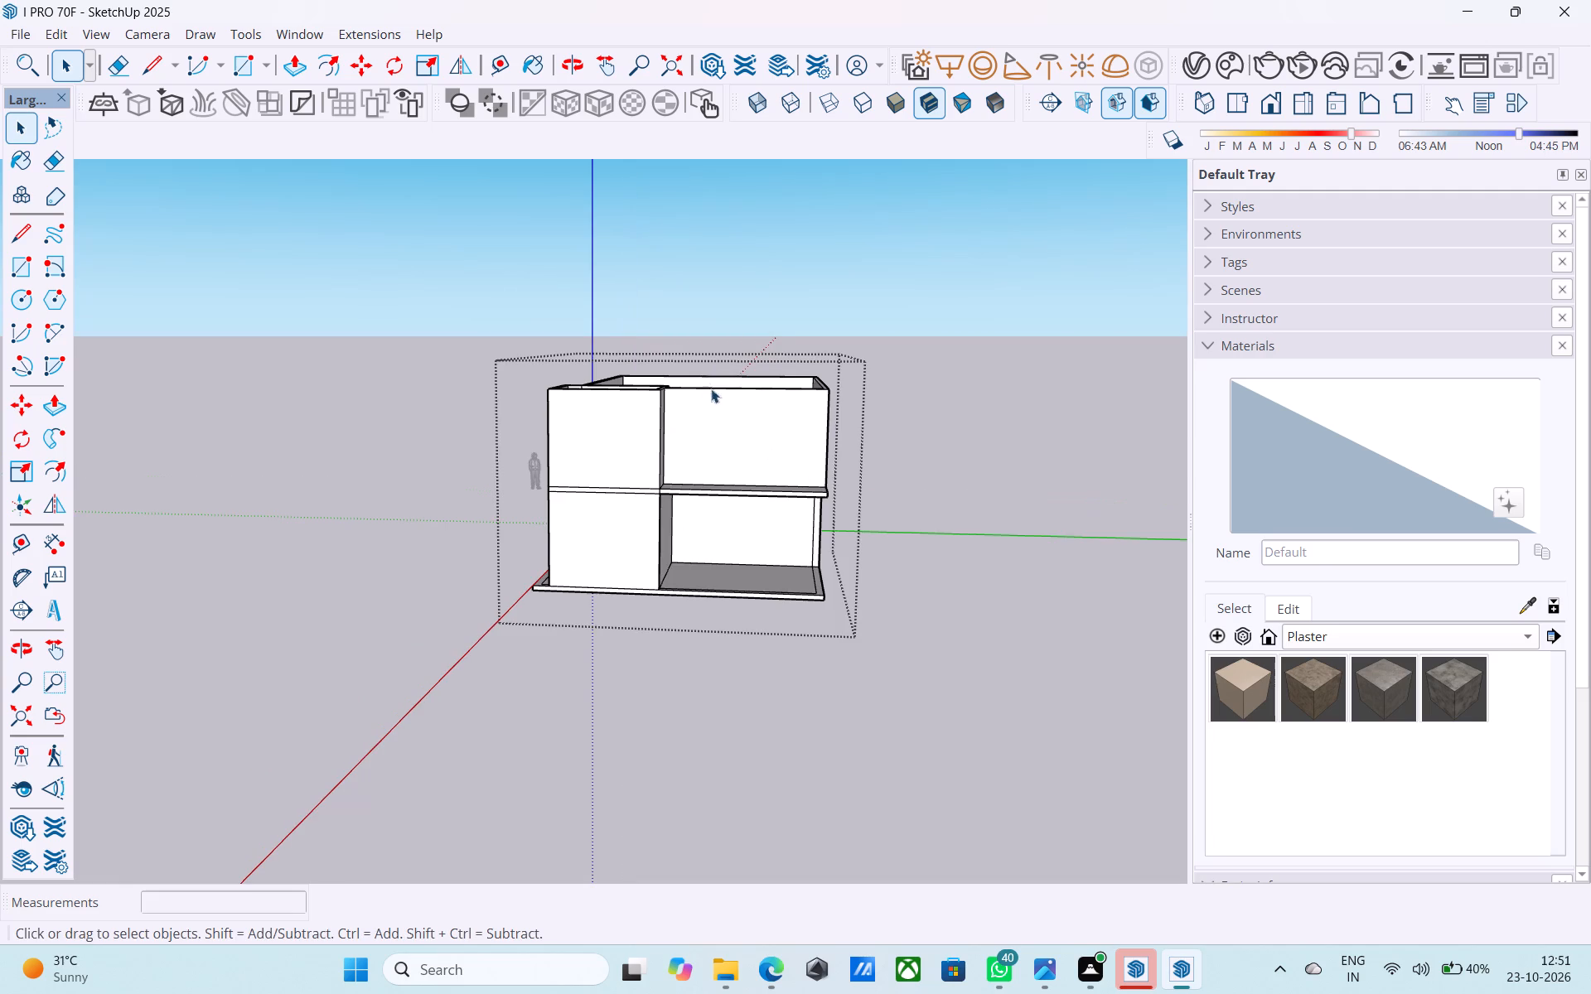
{"action": "middle_click_drag", "start_coordinate": [728, 422], "coordinate": [720, 379]}
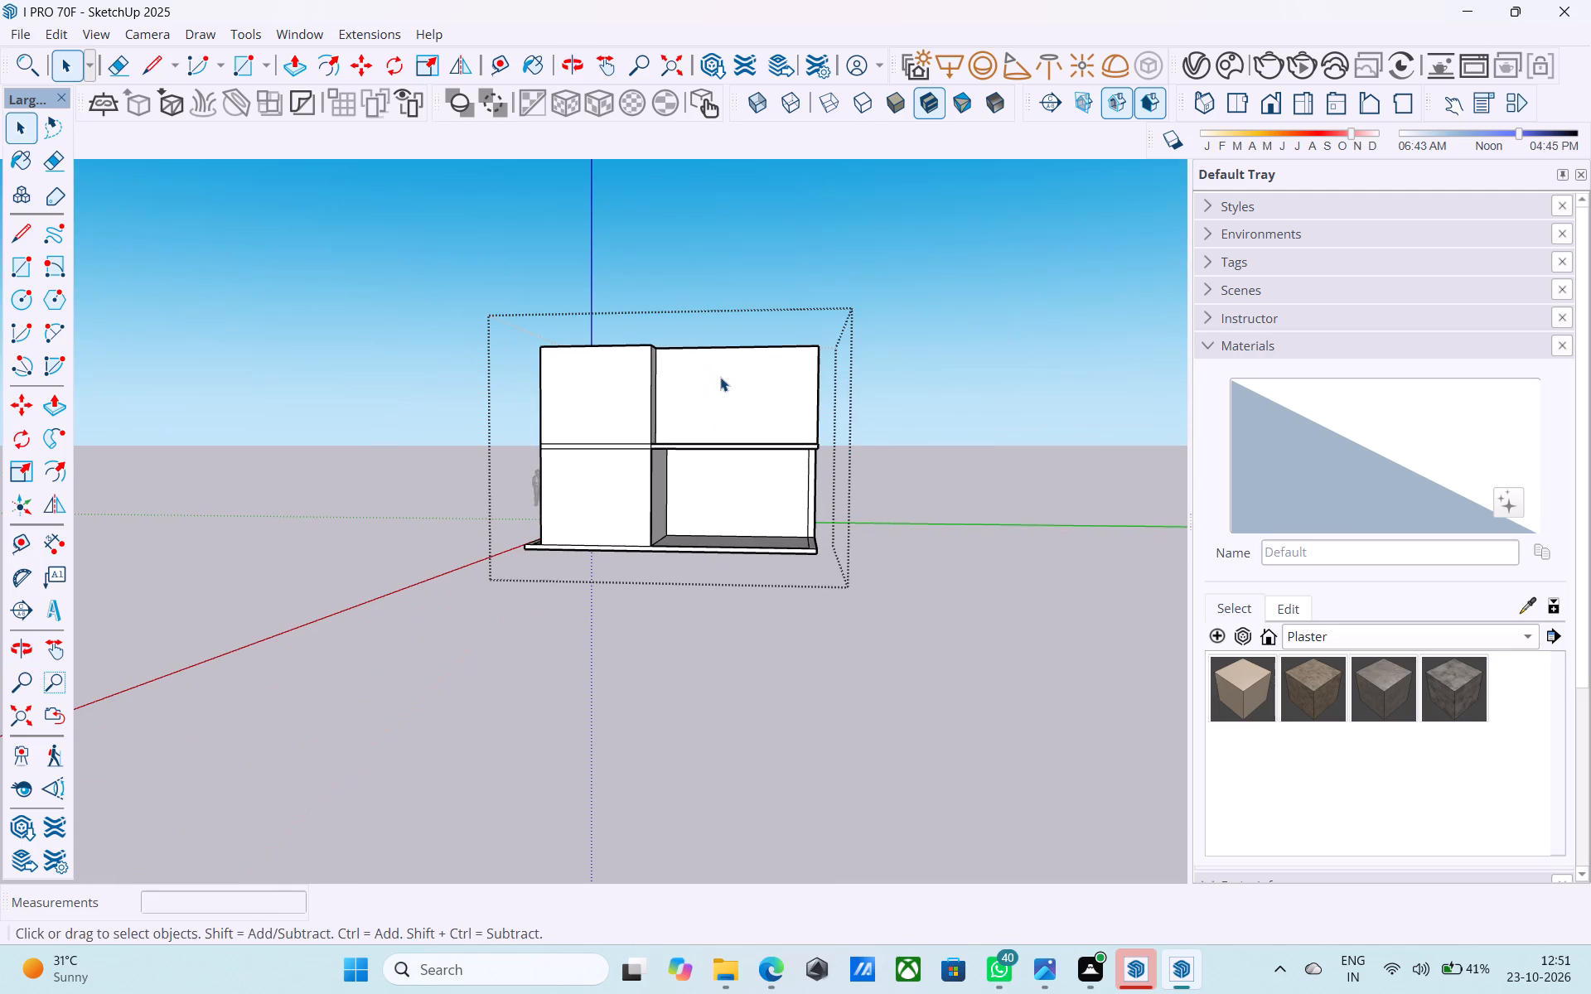
{"action": "middle_click_drag", "start_coordinate": [720, 377], "coordinate": [763, 329]}
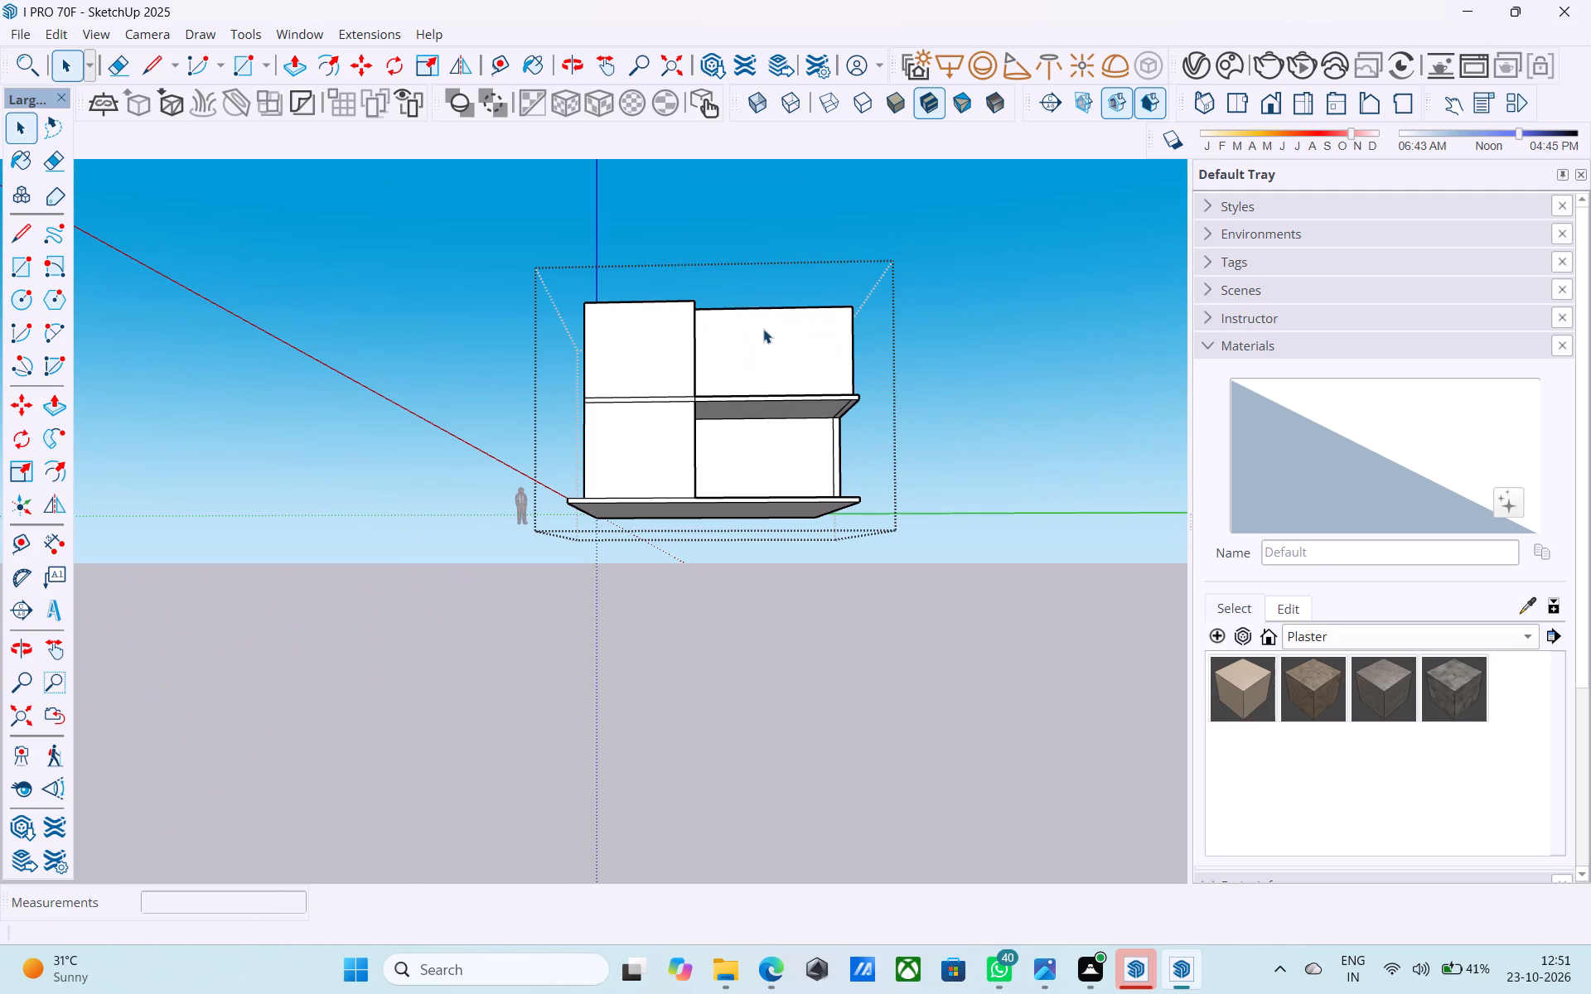
{"action": "scroll", "coordinate": [768, 365], "scroll_direction": "down", "scroll_amount": 1}
{"action": "middle_click_drag", "start_coordinate": [762, 372], "coordinate": [800, 329]}
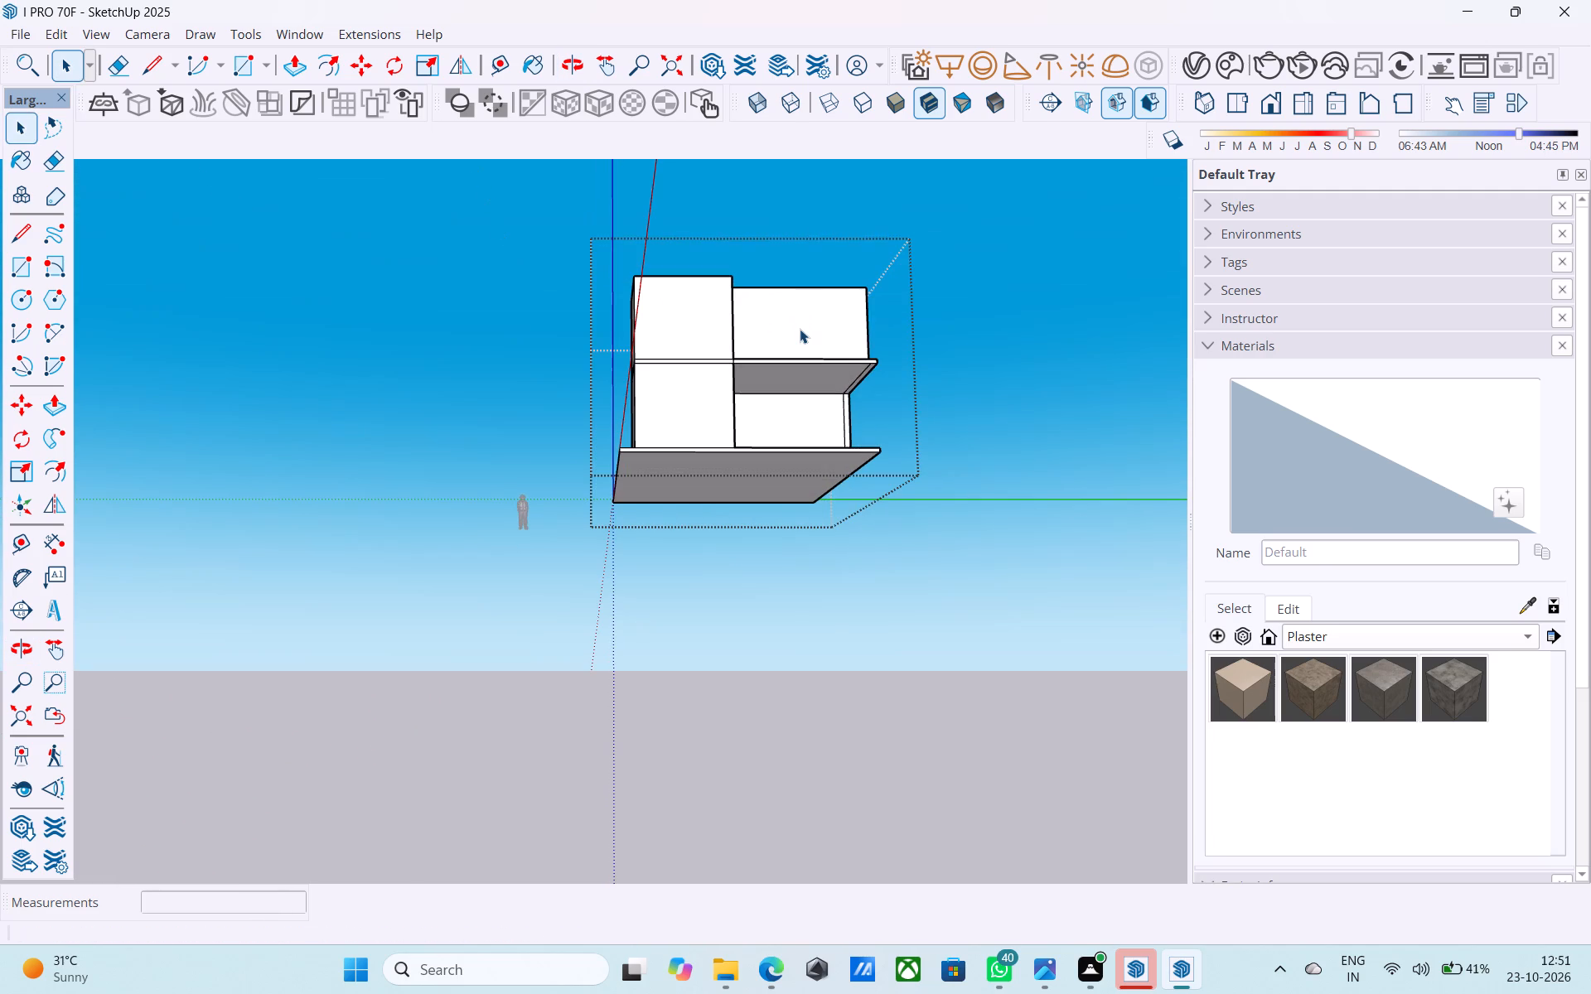
{"action": "middle_click_drag", "start_coordinate": [782, 355], "coordinate": [798, 282]}
{"action": "scroll", "coordinate": [798, 282], "scroll_direction": "up", "scroll_amount": 5}
{"action": "middle_click_drag", "start_coordinate": [797, 277], "coordinate": [782, 388]}
{"action": "middle_click_drag", "start_coordinate": [791, 368], "coordinate": [783, 405]}
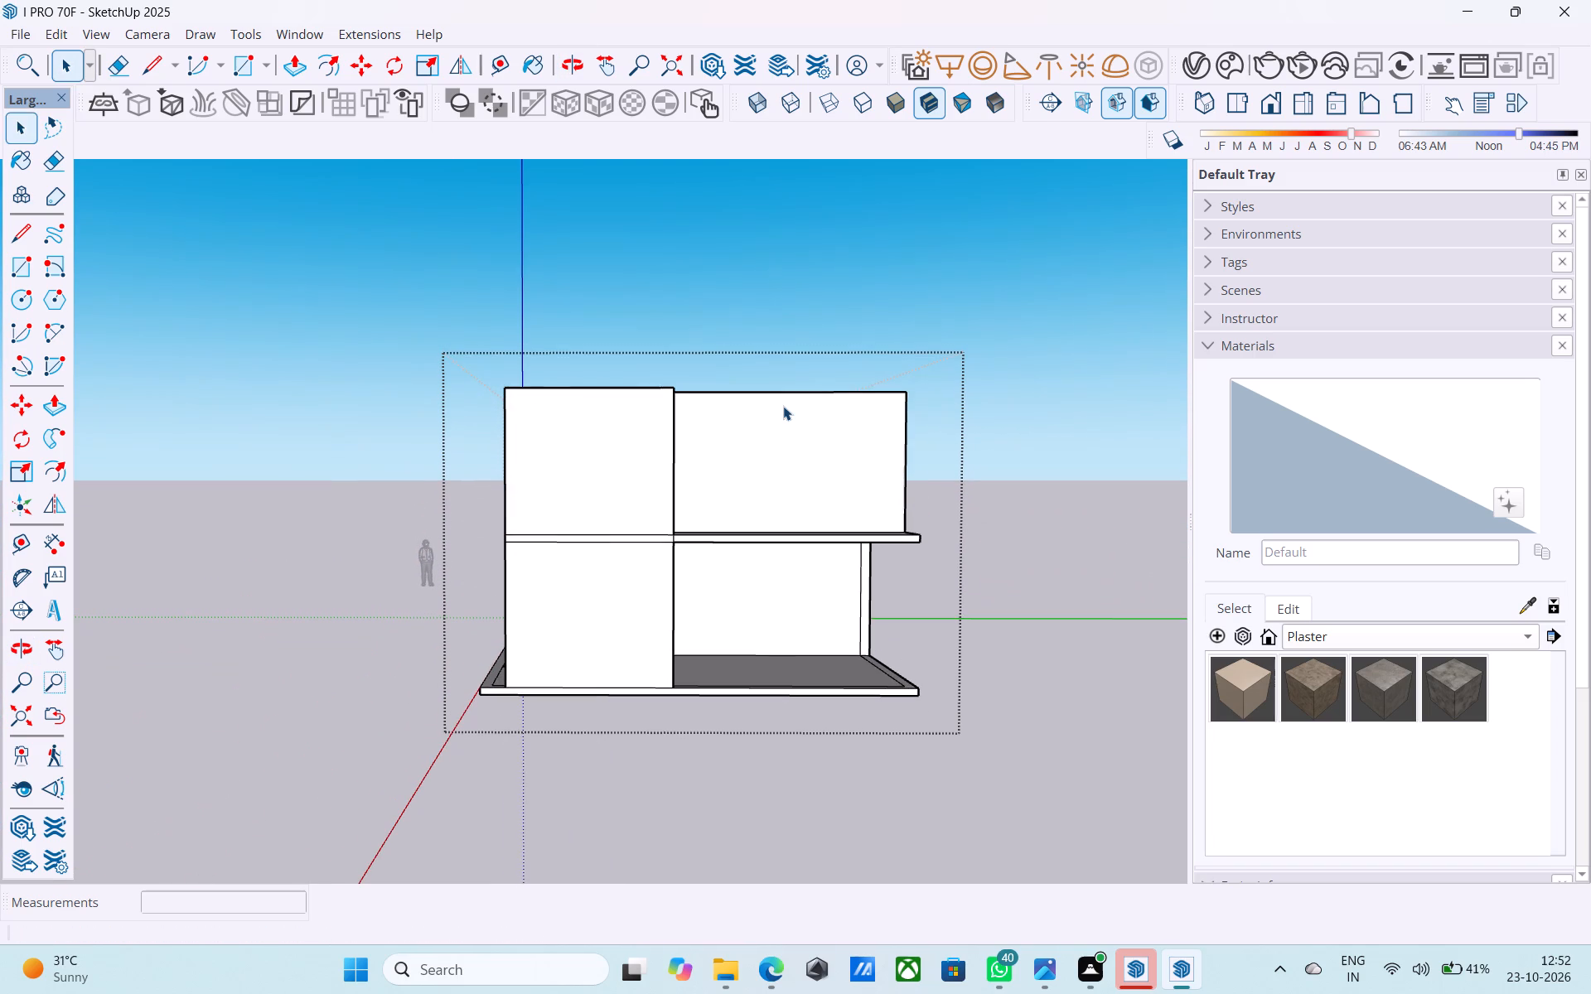
{"action": "middle_click_drag", "start_coordinate": [783, 406], "coordinate": [785, 415]}
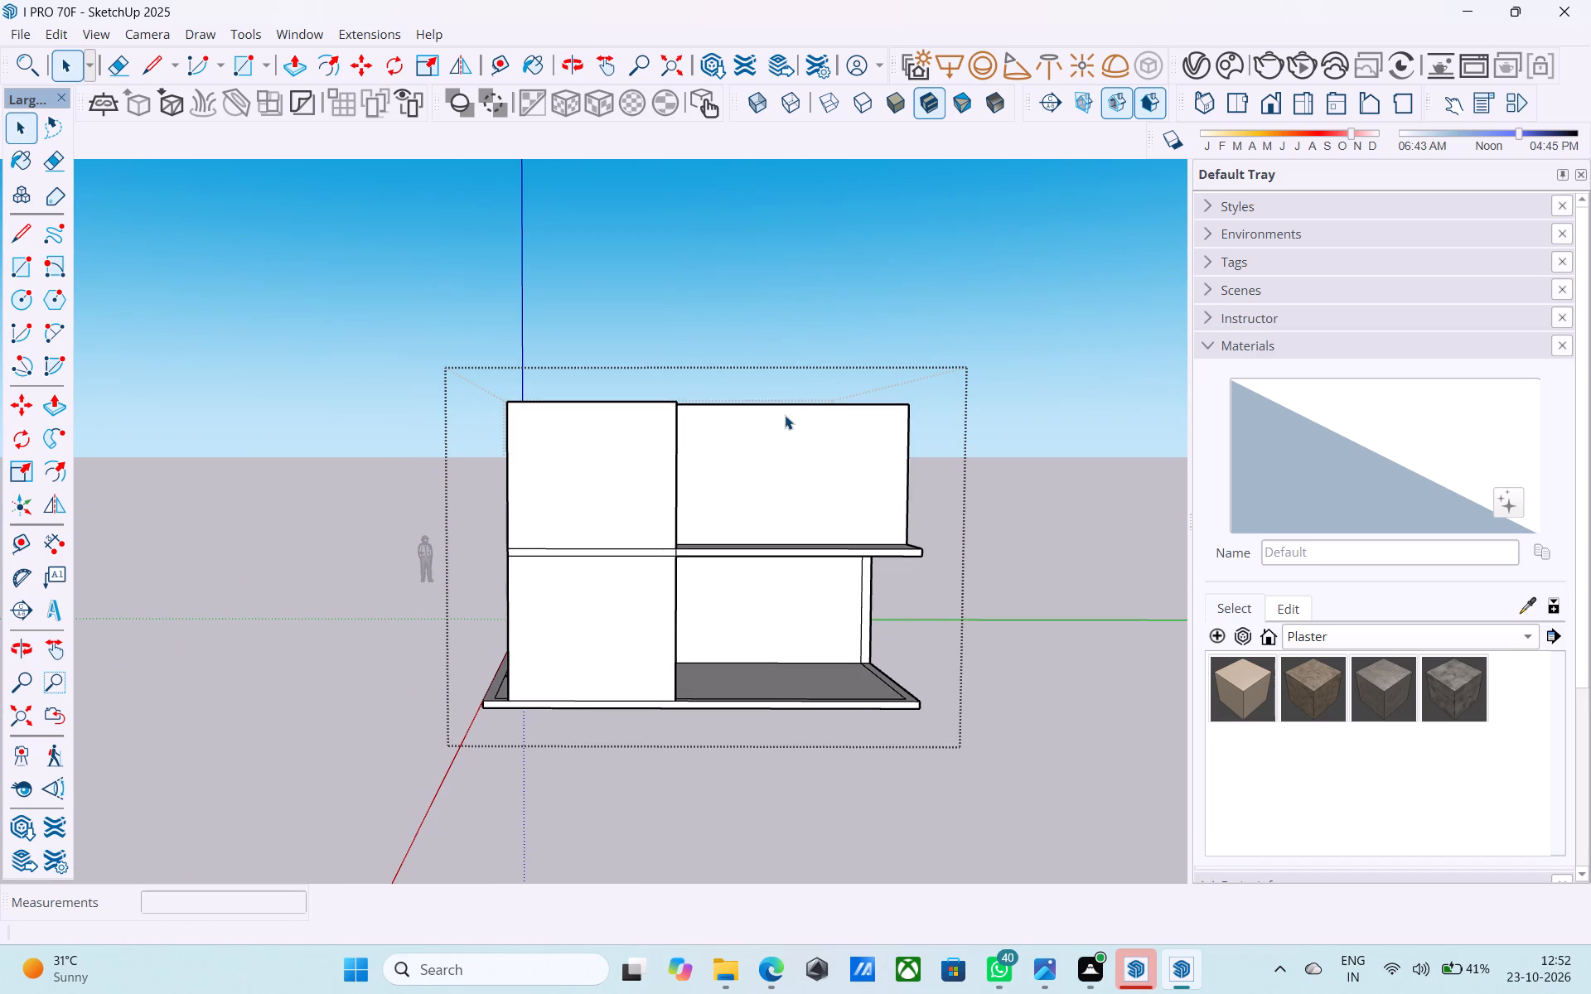
{"action": "middle_click_drag", "start_coordinate": [785, 415], "coordinate": [776, 512]}
{"action": "scroll", "coordinate": [733, 407], "scroll_direction": "down", "scroll_amount": 5}
{"action": "middle_click_drag", "start_coordinate": [719, 411], "coordinate": [702, 564]}
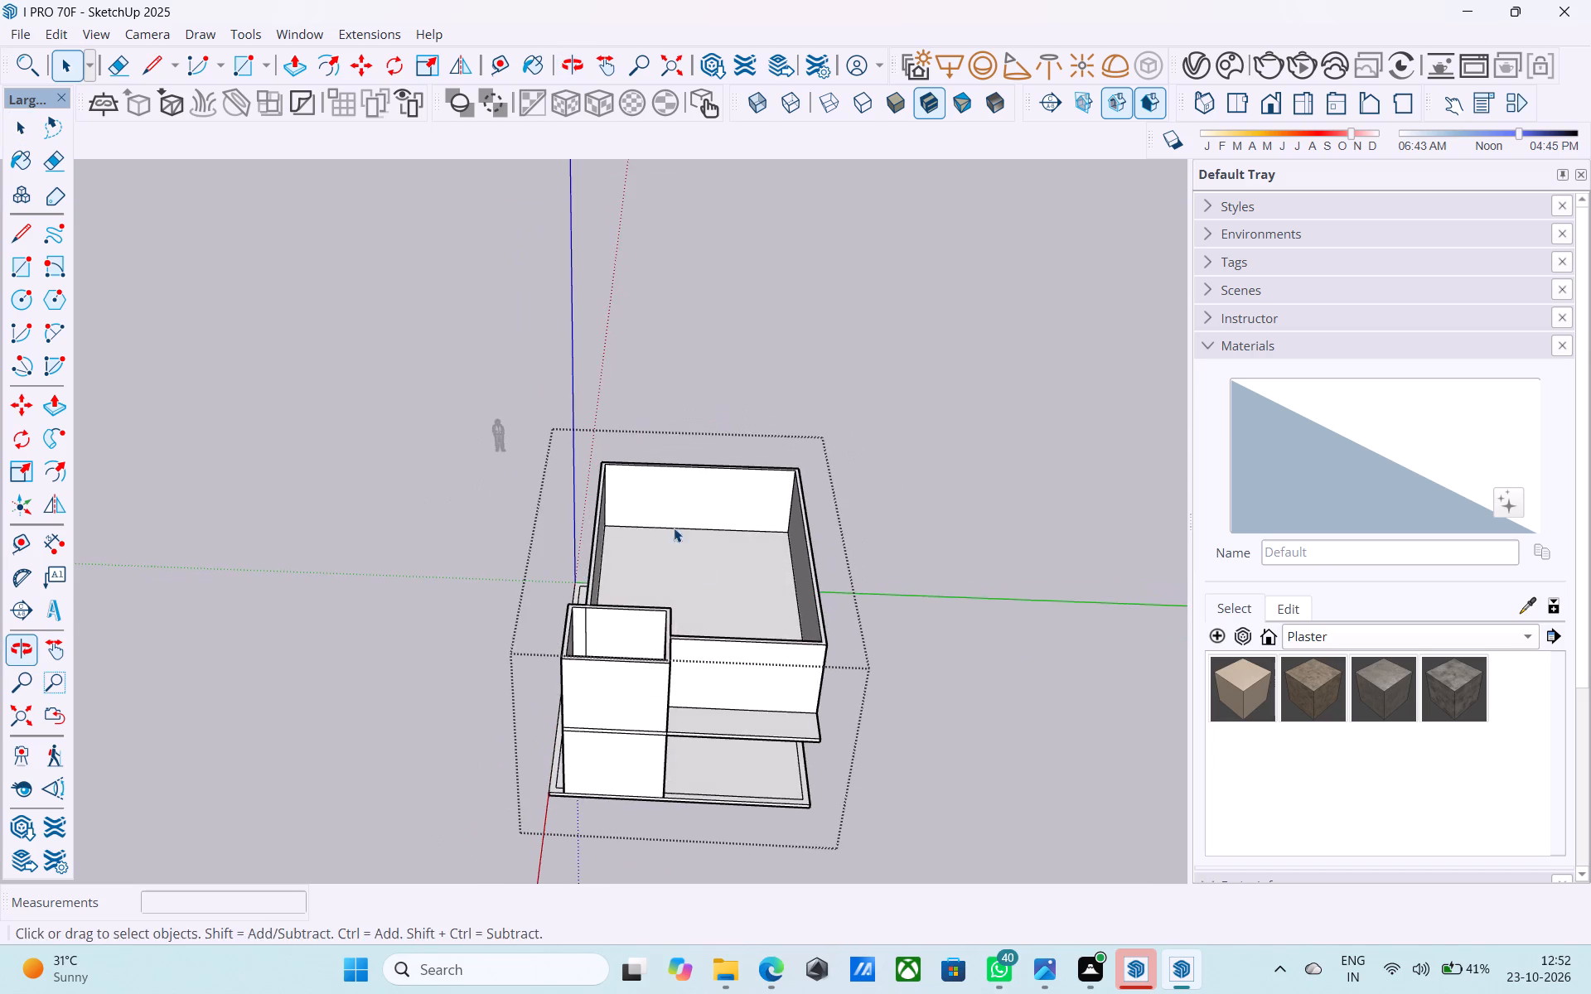
{"action": "middle_click_drag", "start_coordinate": [672, 517], "coordinate": [660, 515]}
{"action": "scroll", "coordinate": [641, 448], "scroll_direction": "up", "scroll_amount": 6}
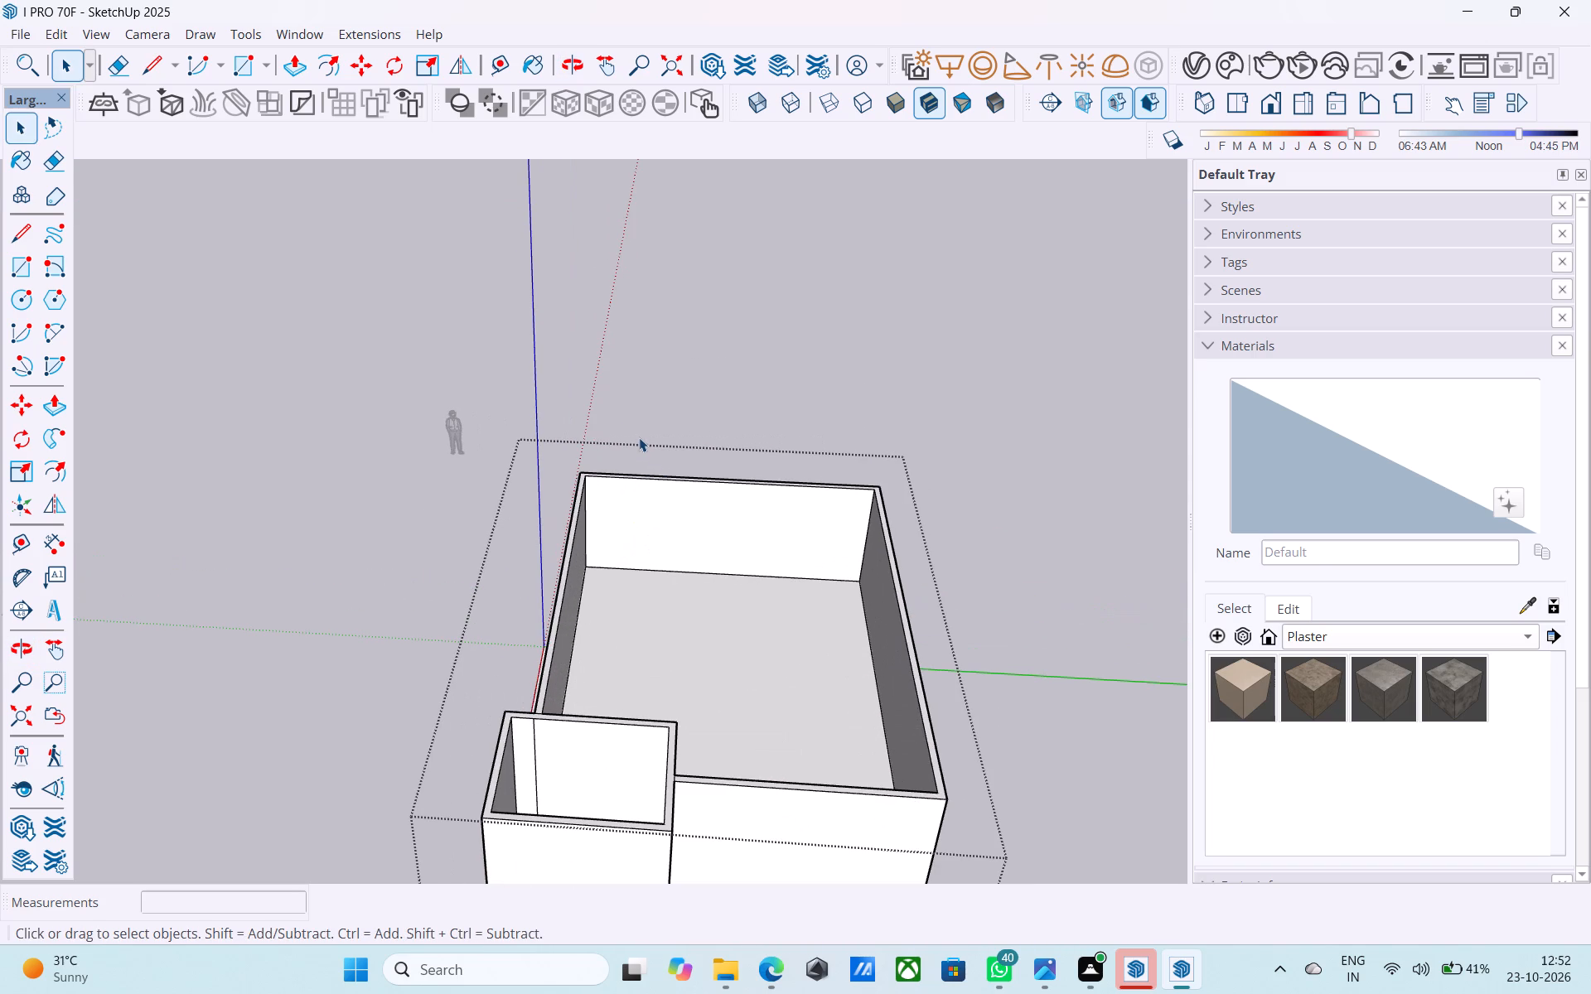
{"action": "scroll", "coordinate": [607, 441], "scroll_direction": "down", "scroll_amount": 1}
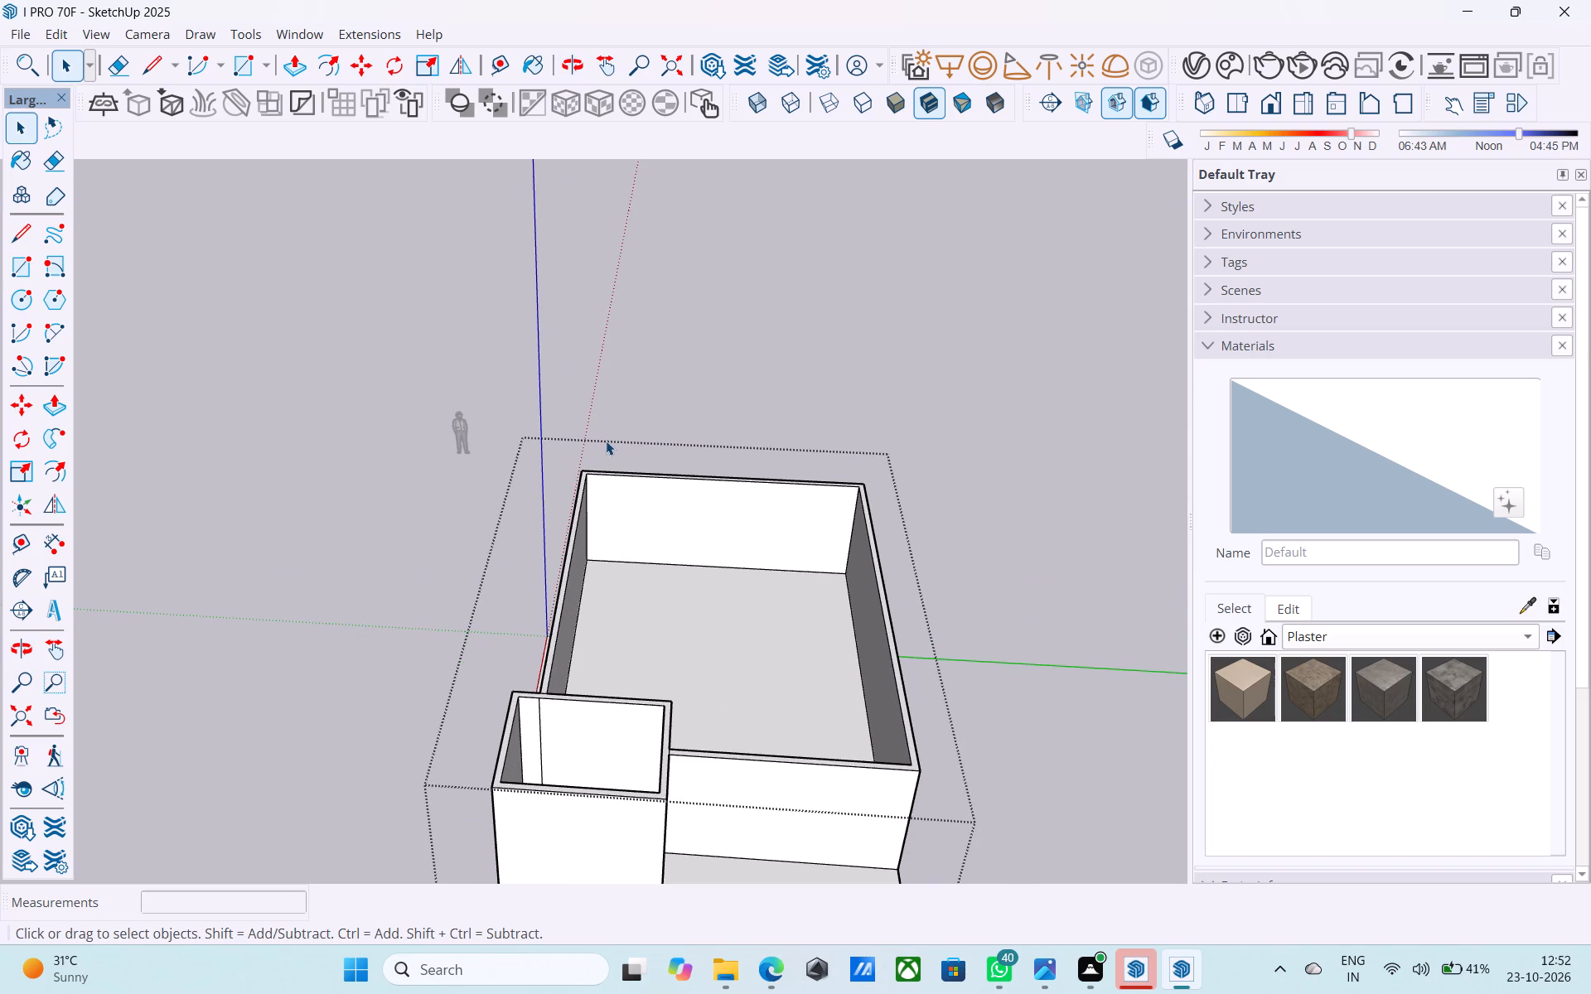
Draw a 35' by 25' 3" rectangle across the top of the large upper room, between its opposite inner wall corners.
{"action": "key", "text": "r"}
{"action": "scroll", "coordinate": [609, 480], "scroll_direction": "up", "scroll_amount": 4}
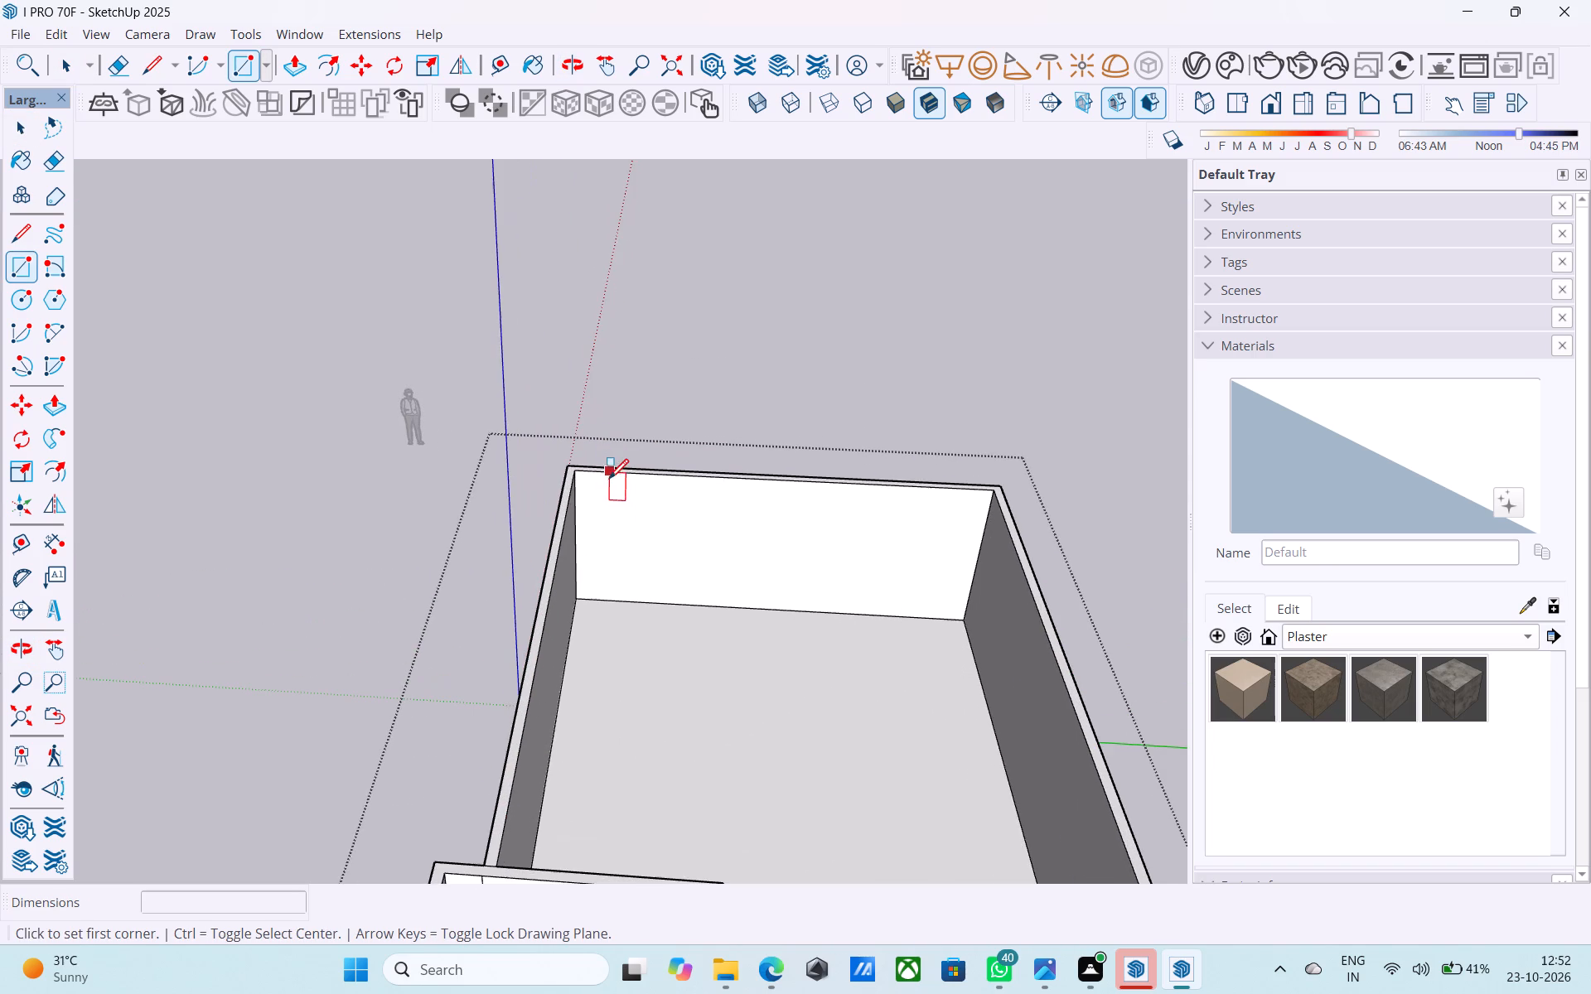
{"action": "left_click", "coordinate": [574, 470]}
{"action": "scroll", "coordinate": [534, 428], "scroll_direction": "down", "scroll_amount": 6}
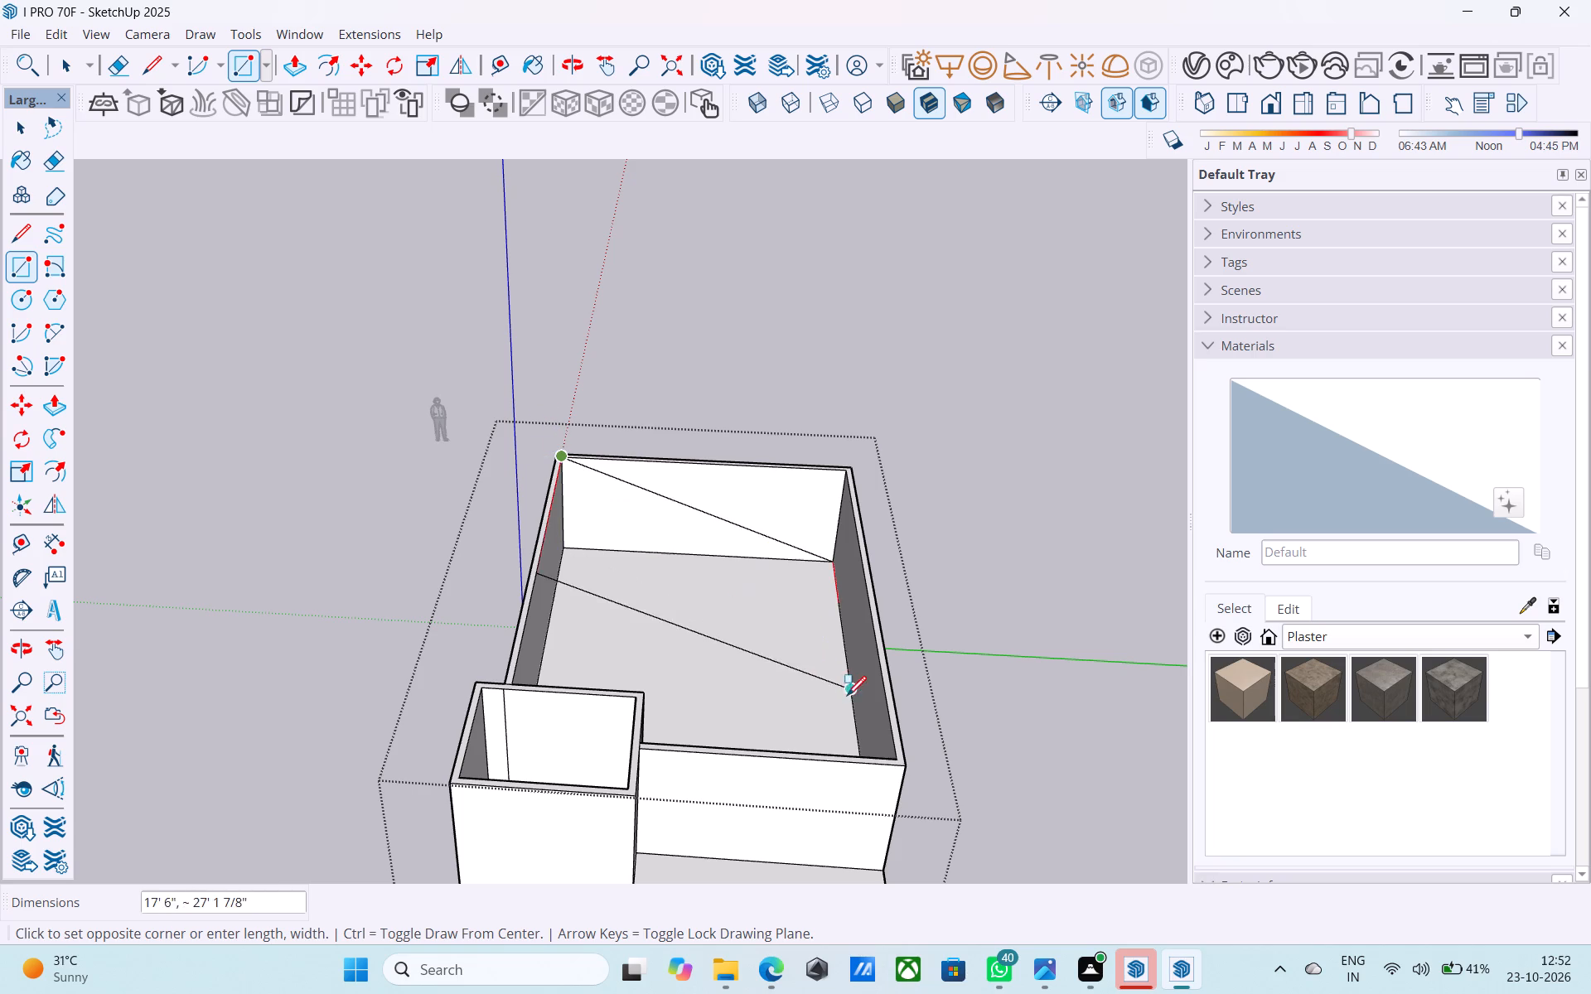
{"action": "left_click", "coordinate": [888, 756]}
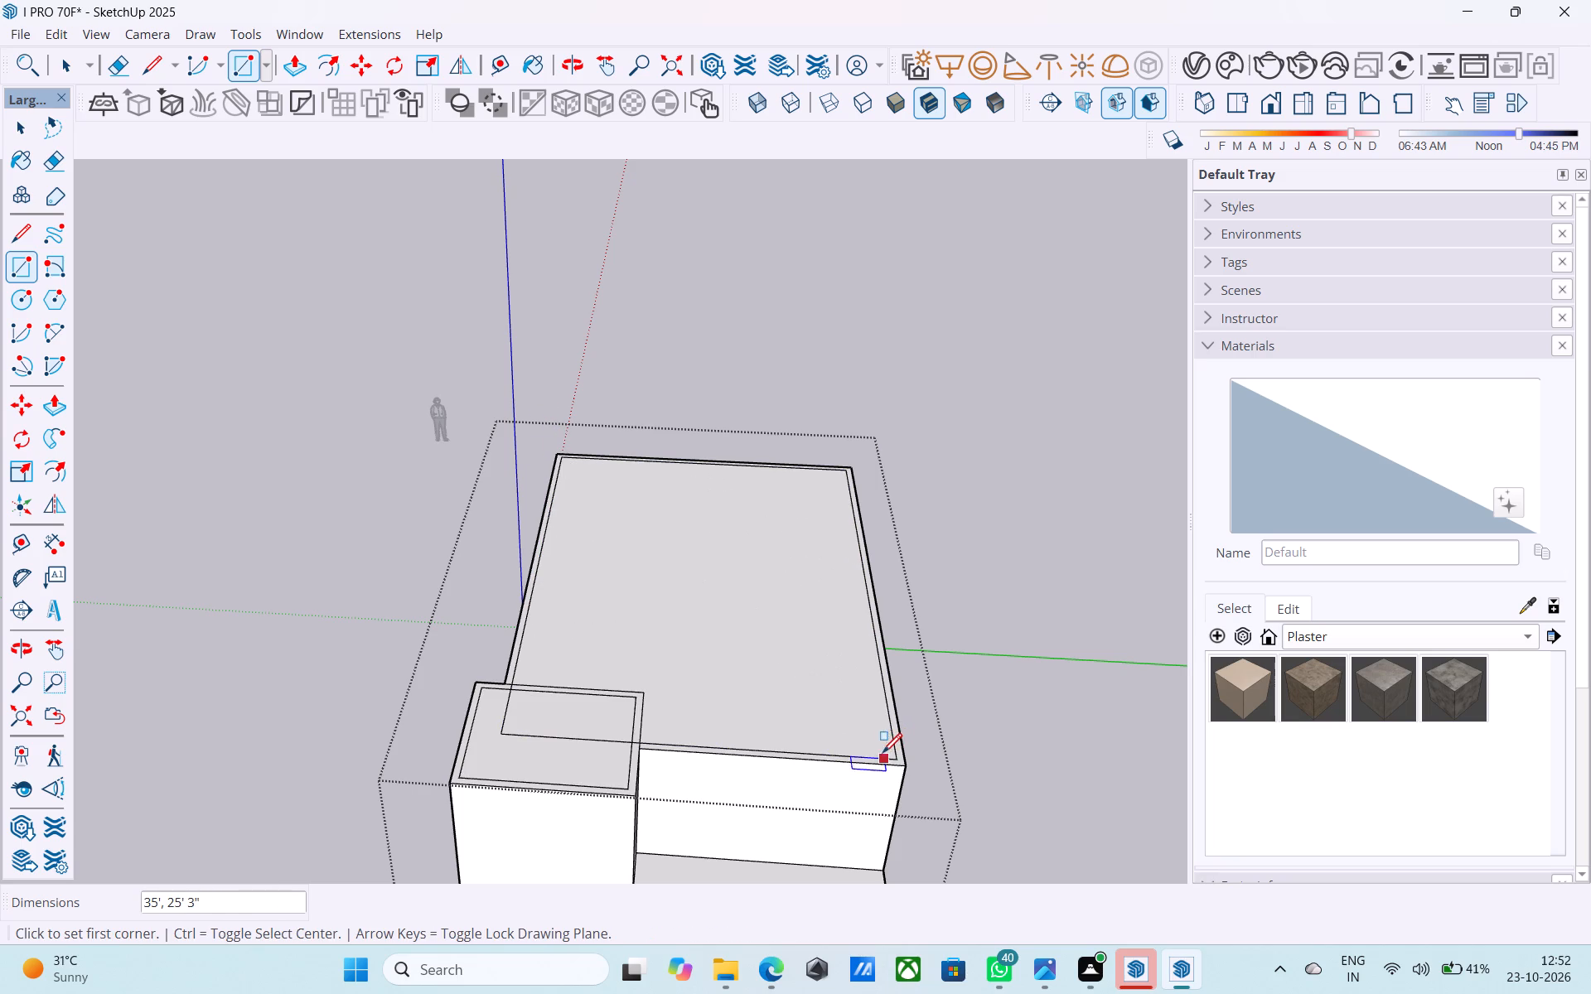
Reverse the main face of the rectangle covering the large upper room.
{"action": "key", "text": "space"}
{"action": "left_click", "coordinate": [738, 655]}
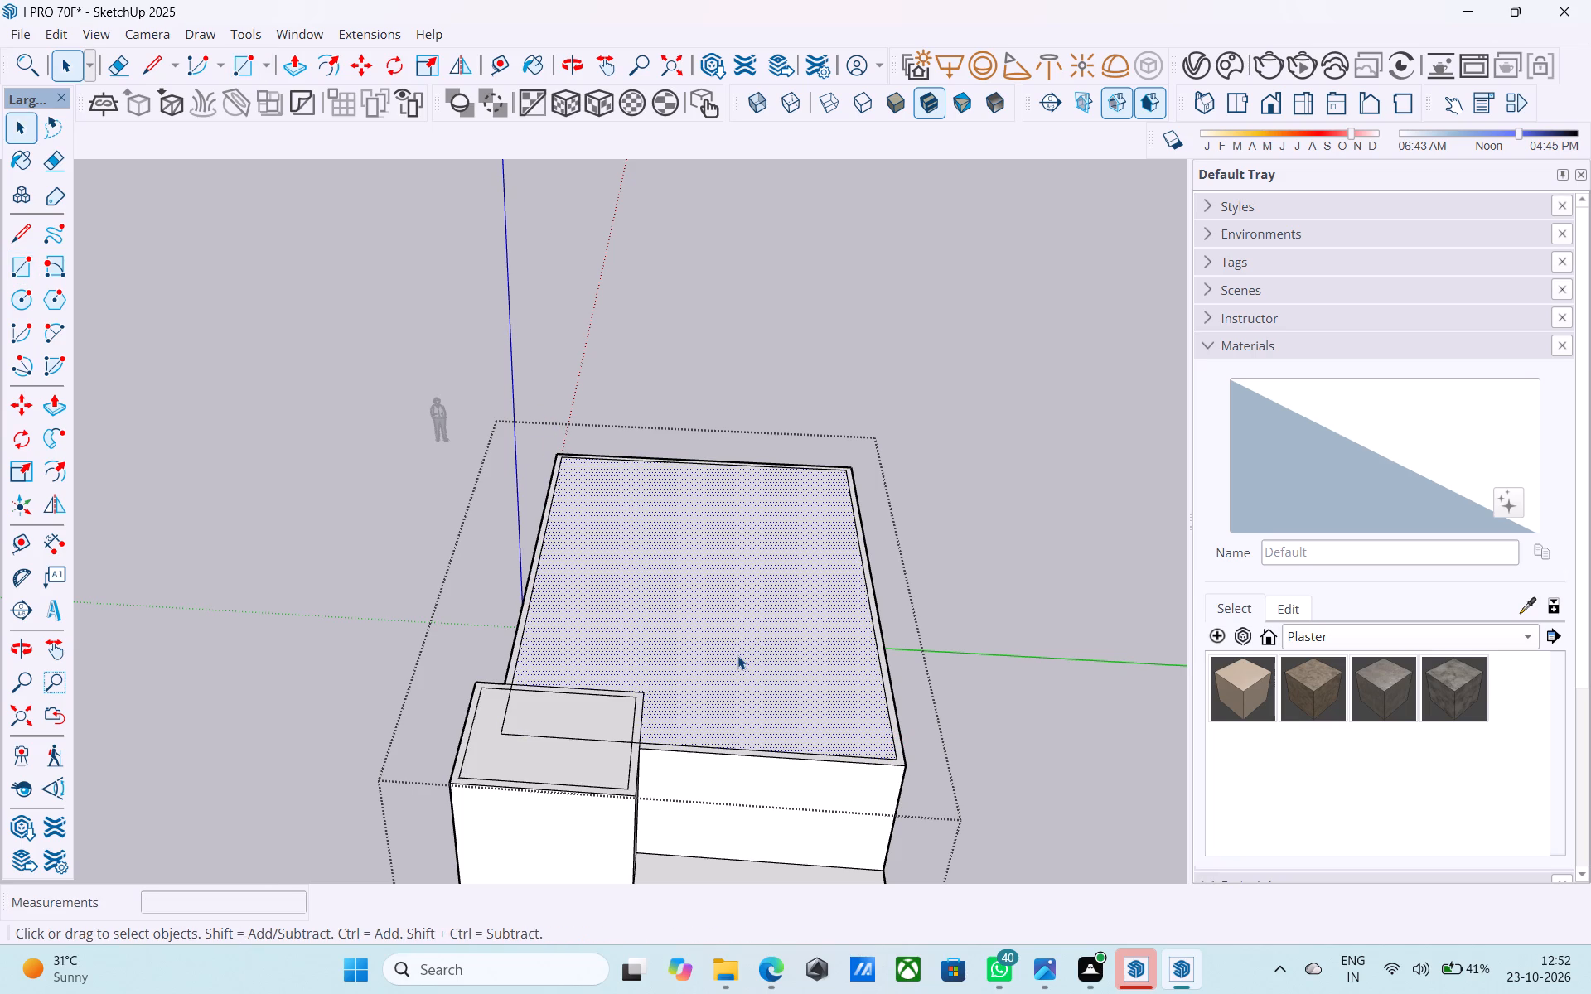
{"action": "right_click", "coordinate": [737, 655]}
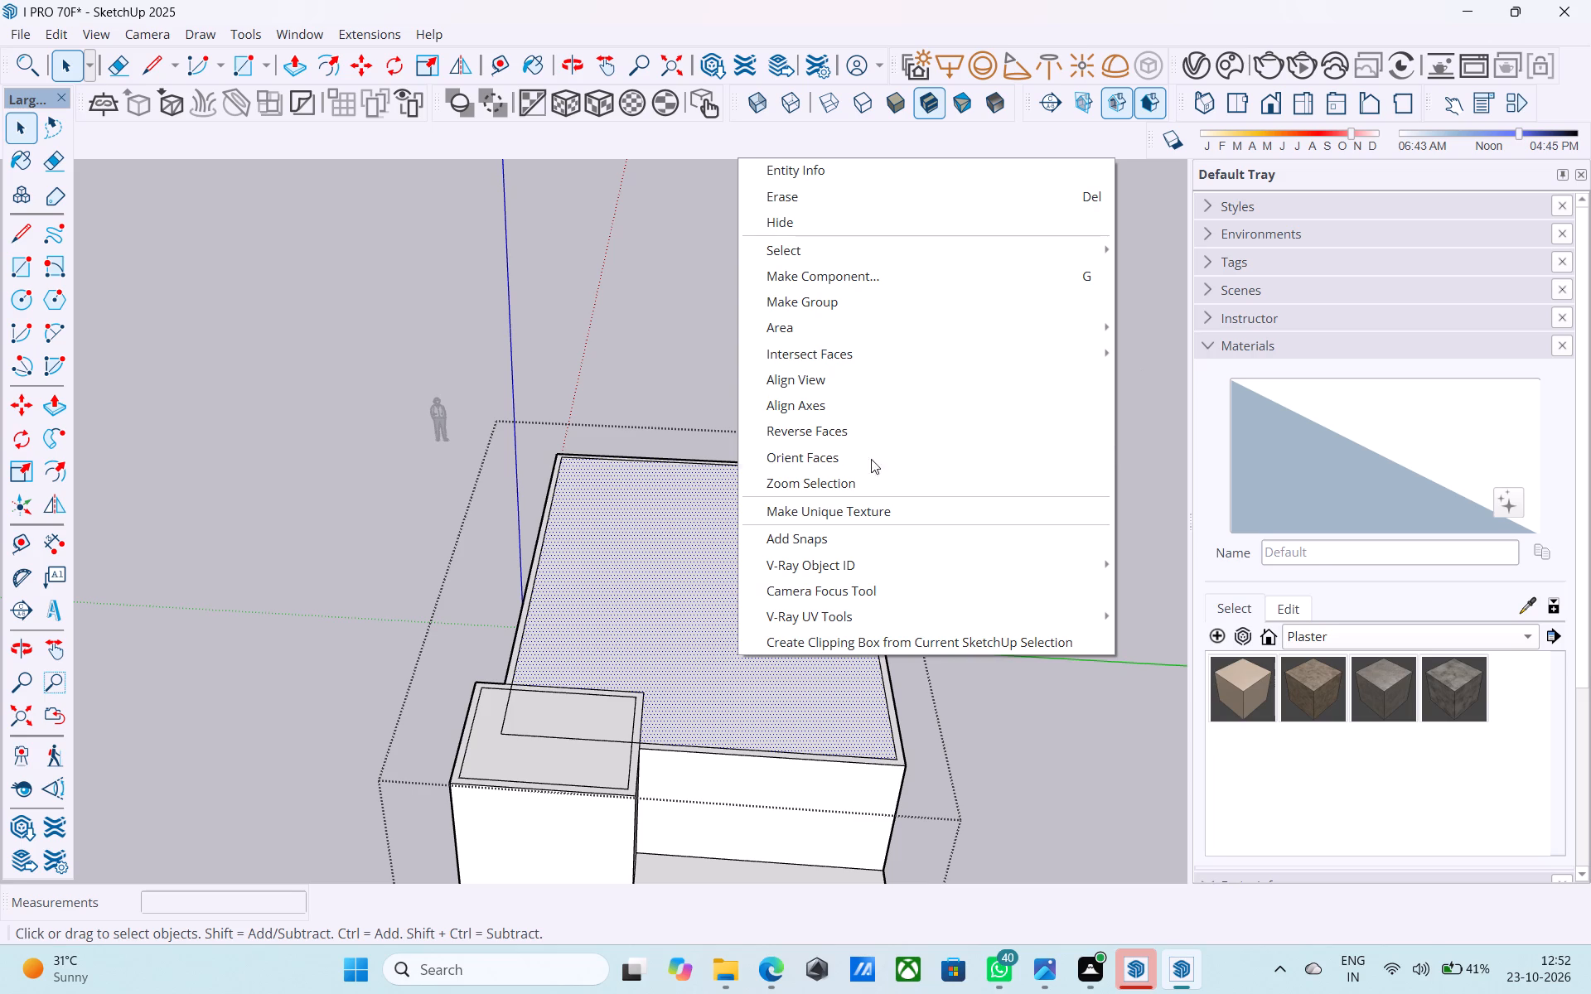
{"action": "left_click", "coordinate": [849, 432]}
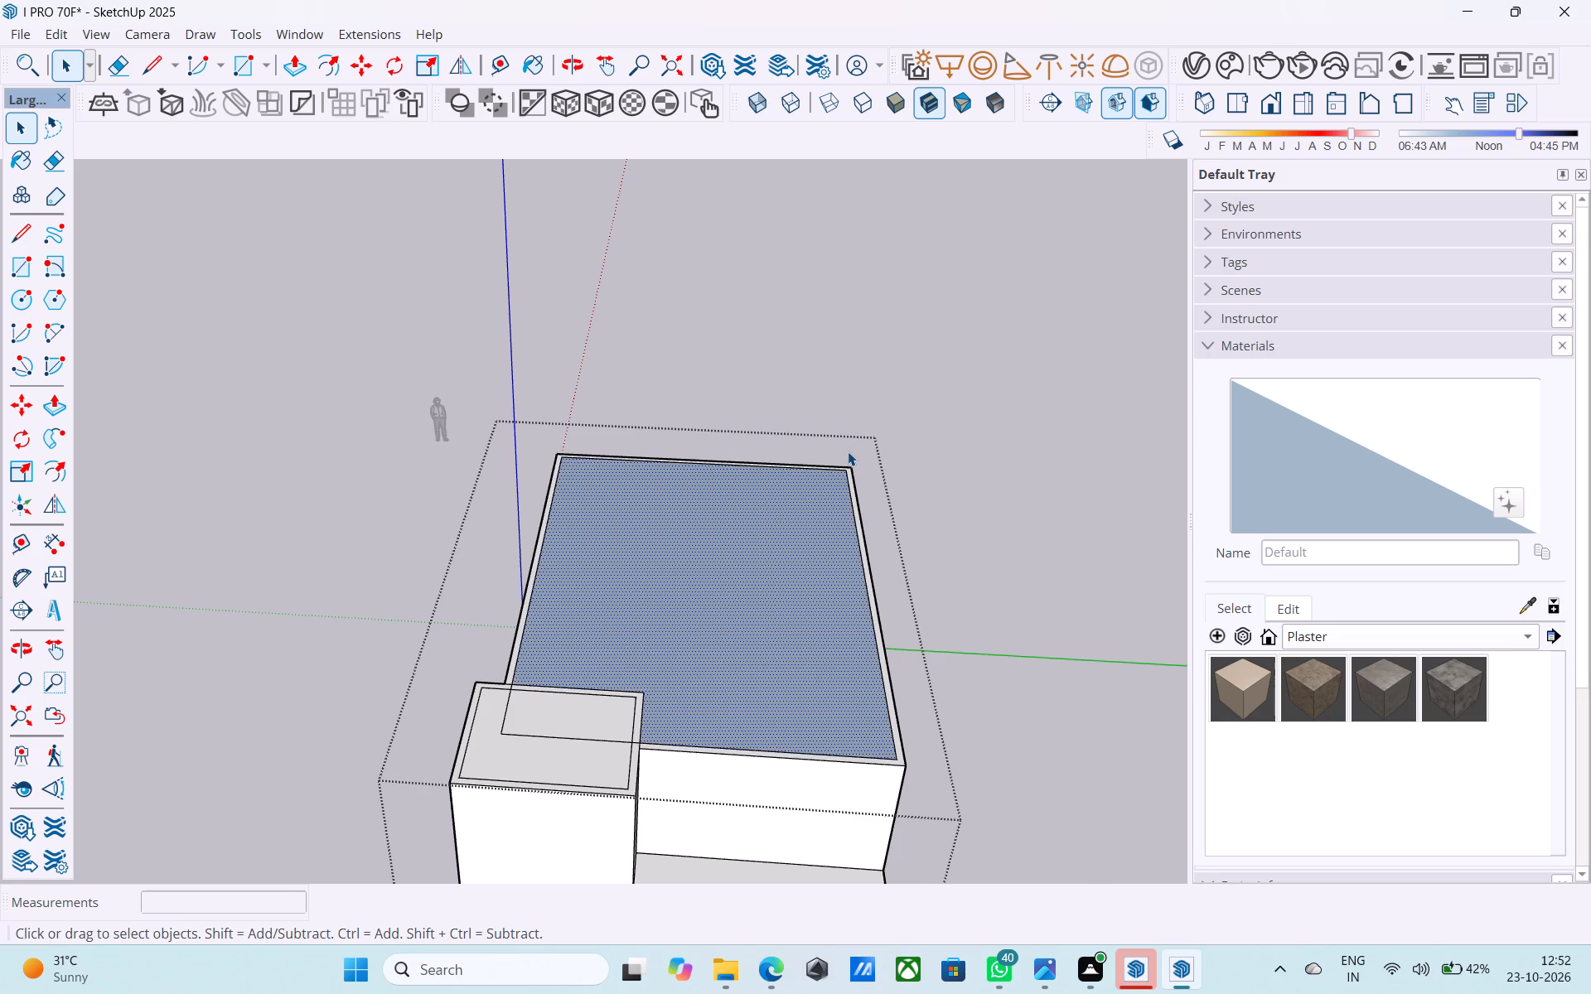
Draw a 6" vertical line up from the rectangle's far corner, nearest the origin.
{"action": "scroll", "coordinate": [848, 451], "scroll_direction": "up", "scroll_amount": 1}
{"action": "scroll", "coordinate": [848, 450], "scroll_direction": "down", "scroll_amount": 4}
{"action": "middle_click_drag", "start_coordinate": [848, 450], "coordinate": [729, 530]}
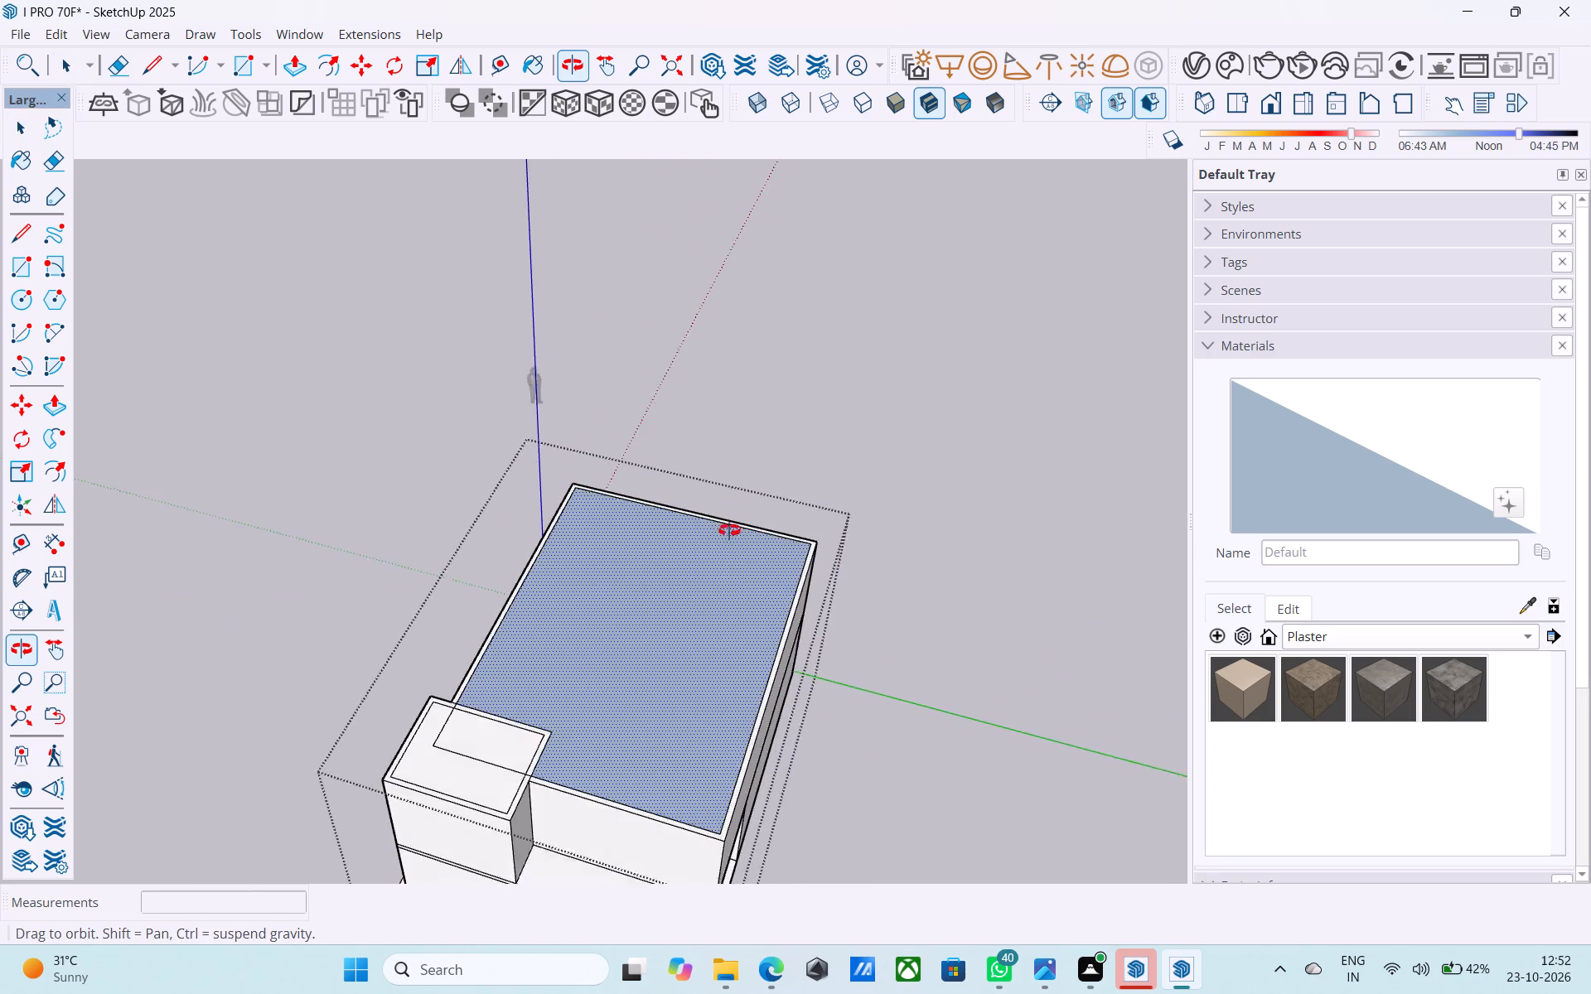
{"action": "middle_click_drag", "start_coordinate": [729, 530], "coordinate": [727, 532]}
{"action": "scroll", "coordinate": [641, 484], "scroll_direction": "up", "scroll_amount": 4}
{"action": "key", "text": "l"}
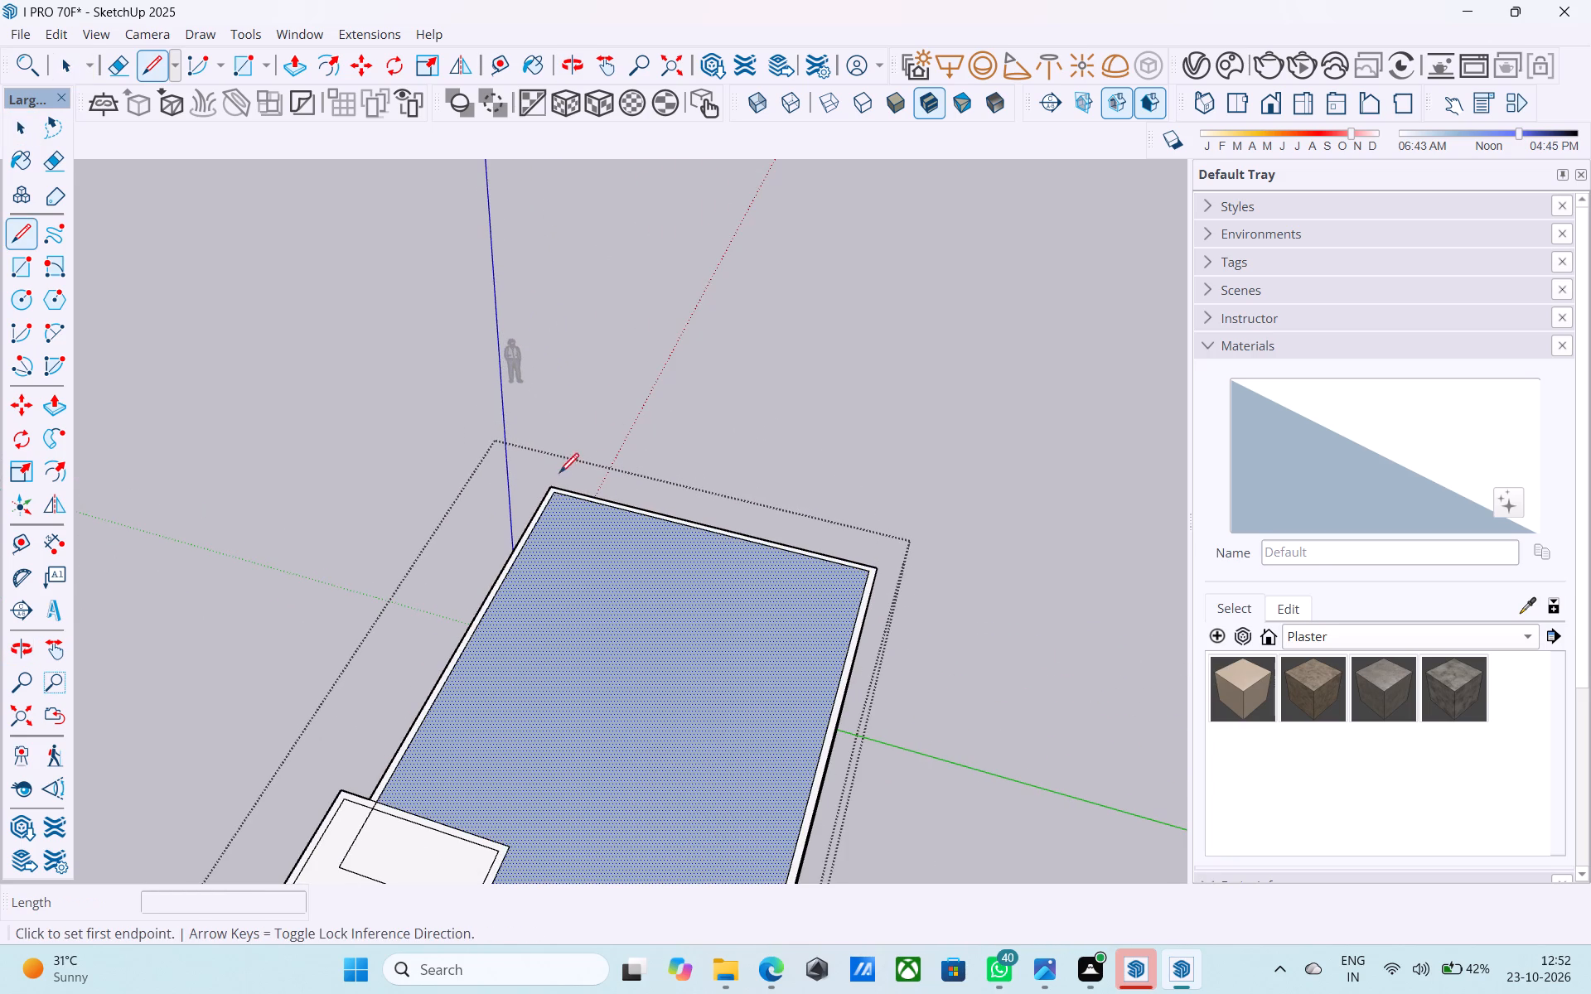
{"action": "left_click", "coordinate": [551, 487]}
{"action": "middle_click_drag", "start_coordinate": [547, 462], "coordinate": [550, 406]}
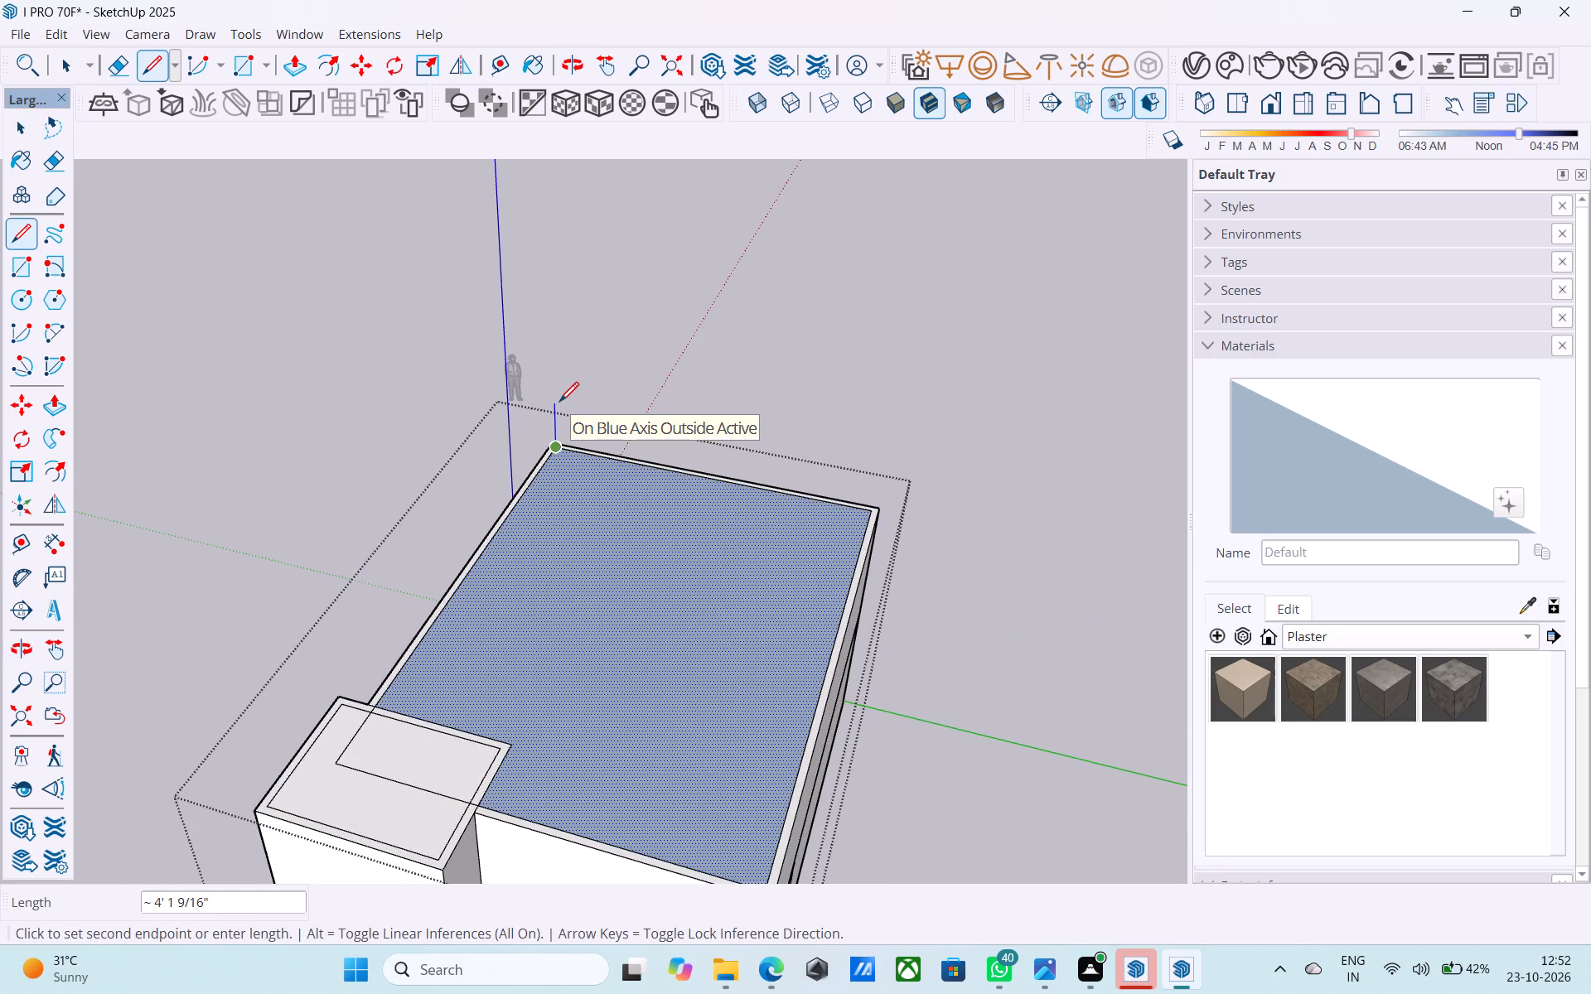
{"action": "type", "text": "6\""}
{"action": "key", "text": "Return"}
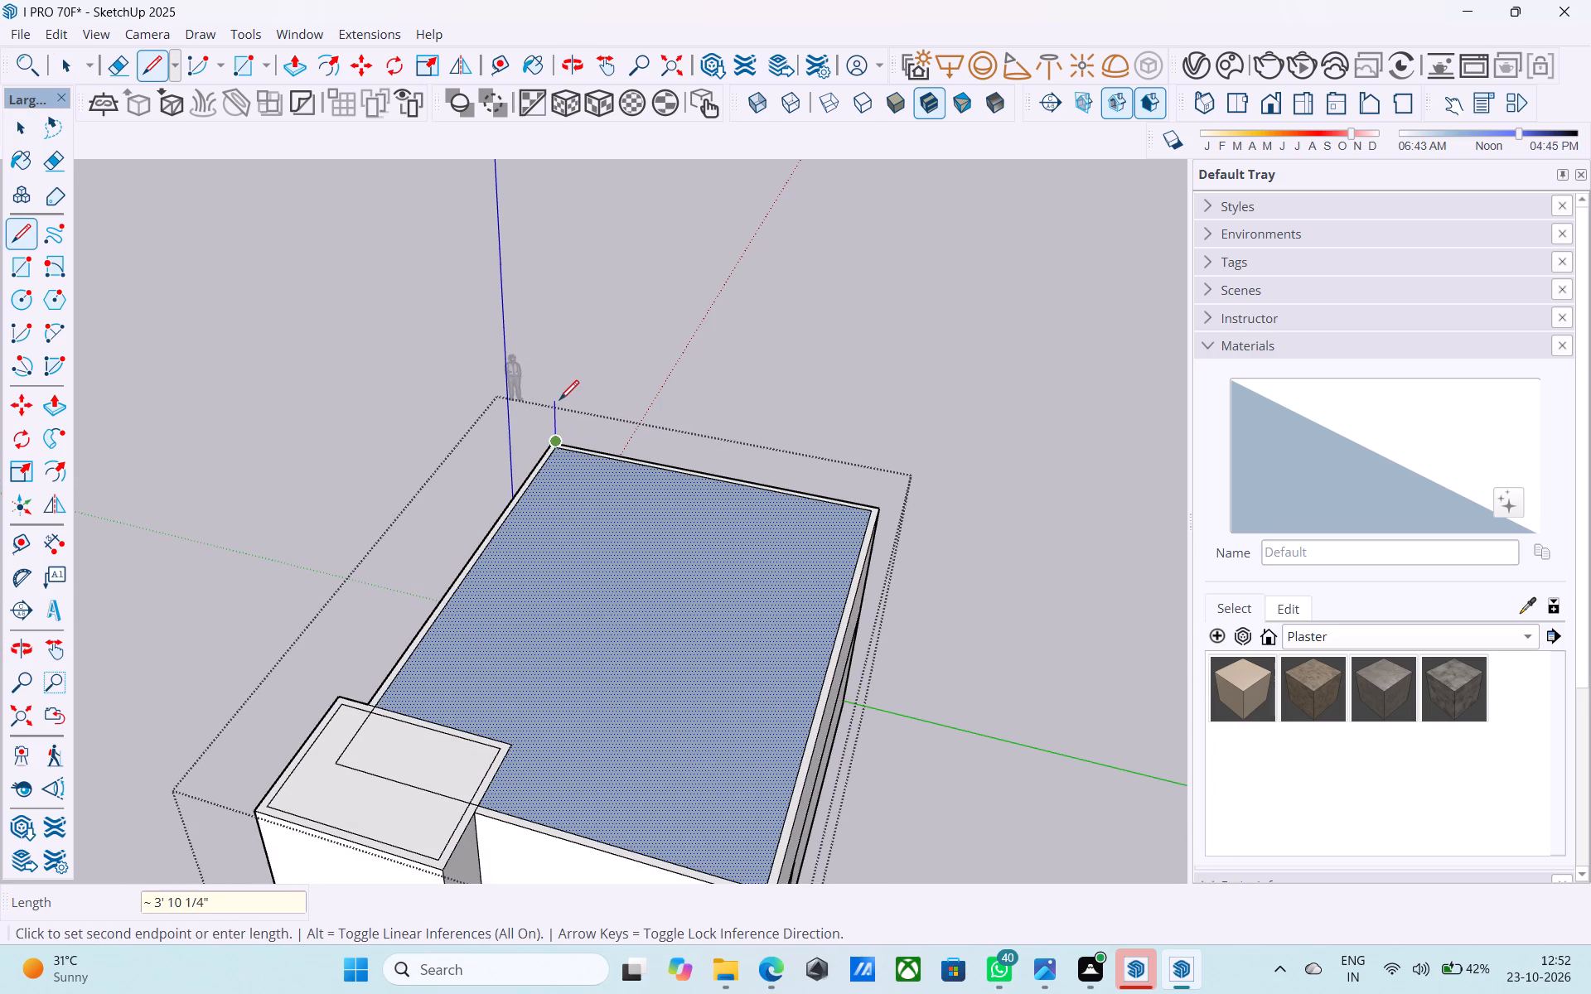
Draw a matching 6" vertical line up from the rectangle's diagonally opposite corner, above the terrace side.
{"action": "scroll", "coordinate": [542, 299], "scroll_direction": "down", "scroll_amount": 7}
{"action": "scroll", "coordinate": [723, 705], "scroll_direction": "up", "scroll_amount": 7}
{"action": "key", "text": "l"}
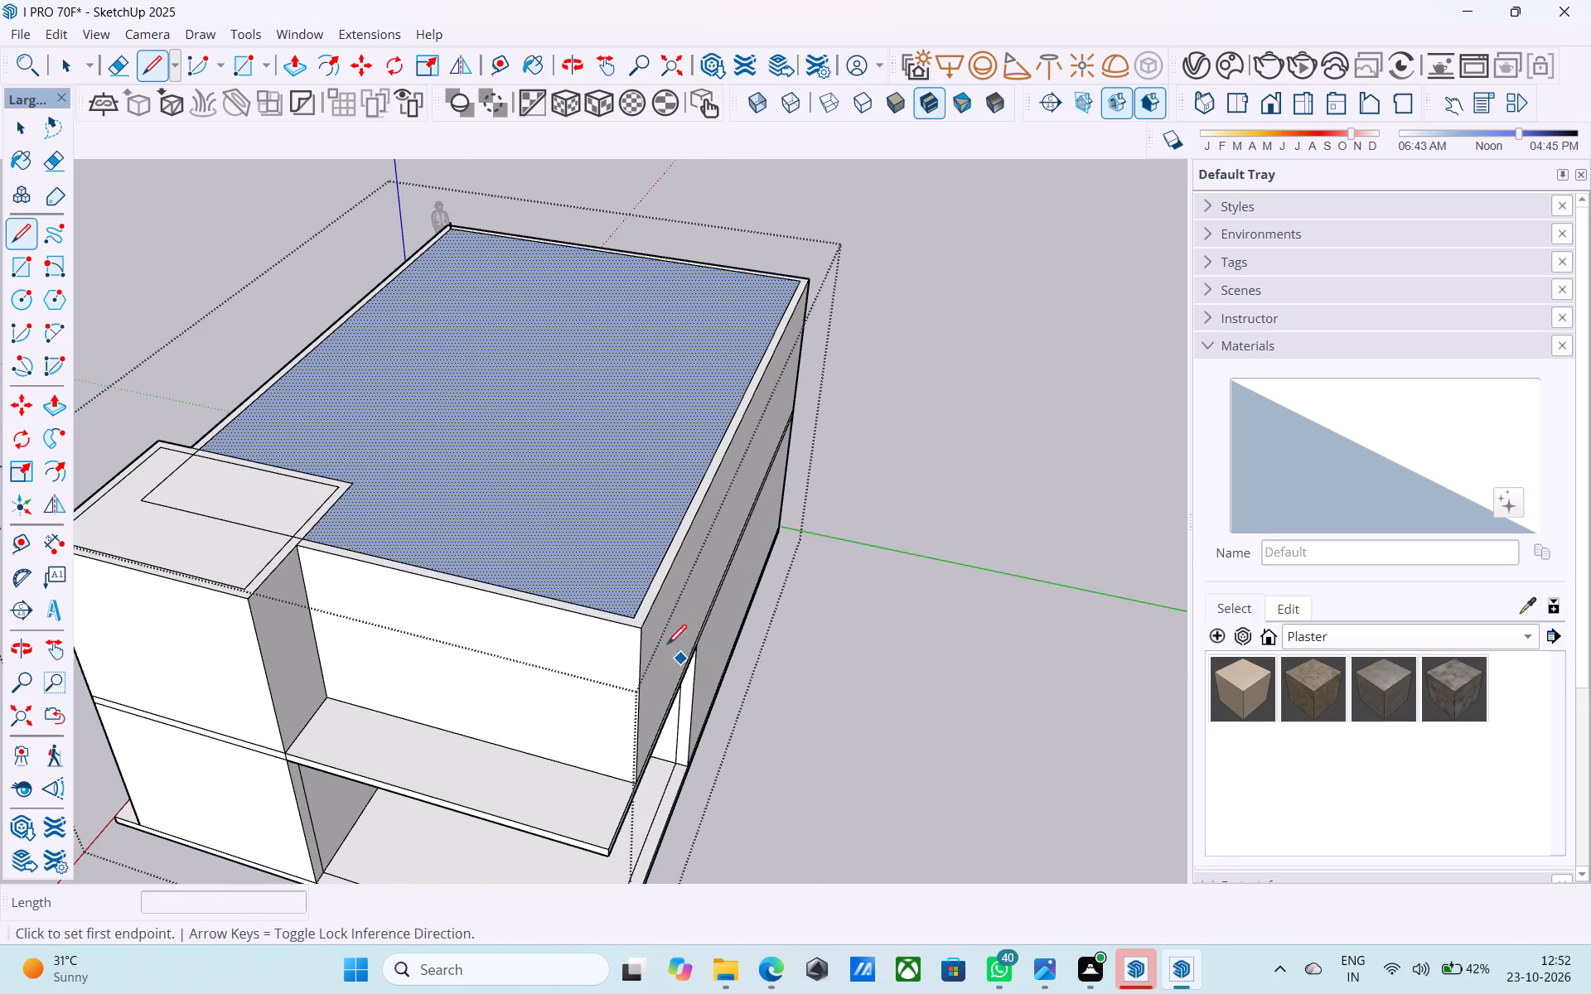
{"action": "left_click", "coordinate": [641, 616]}
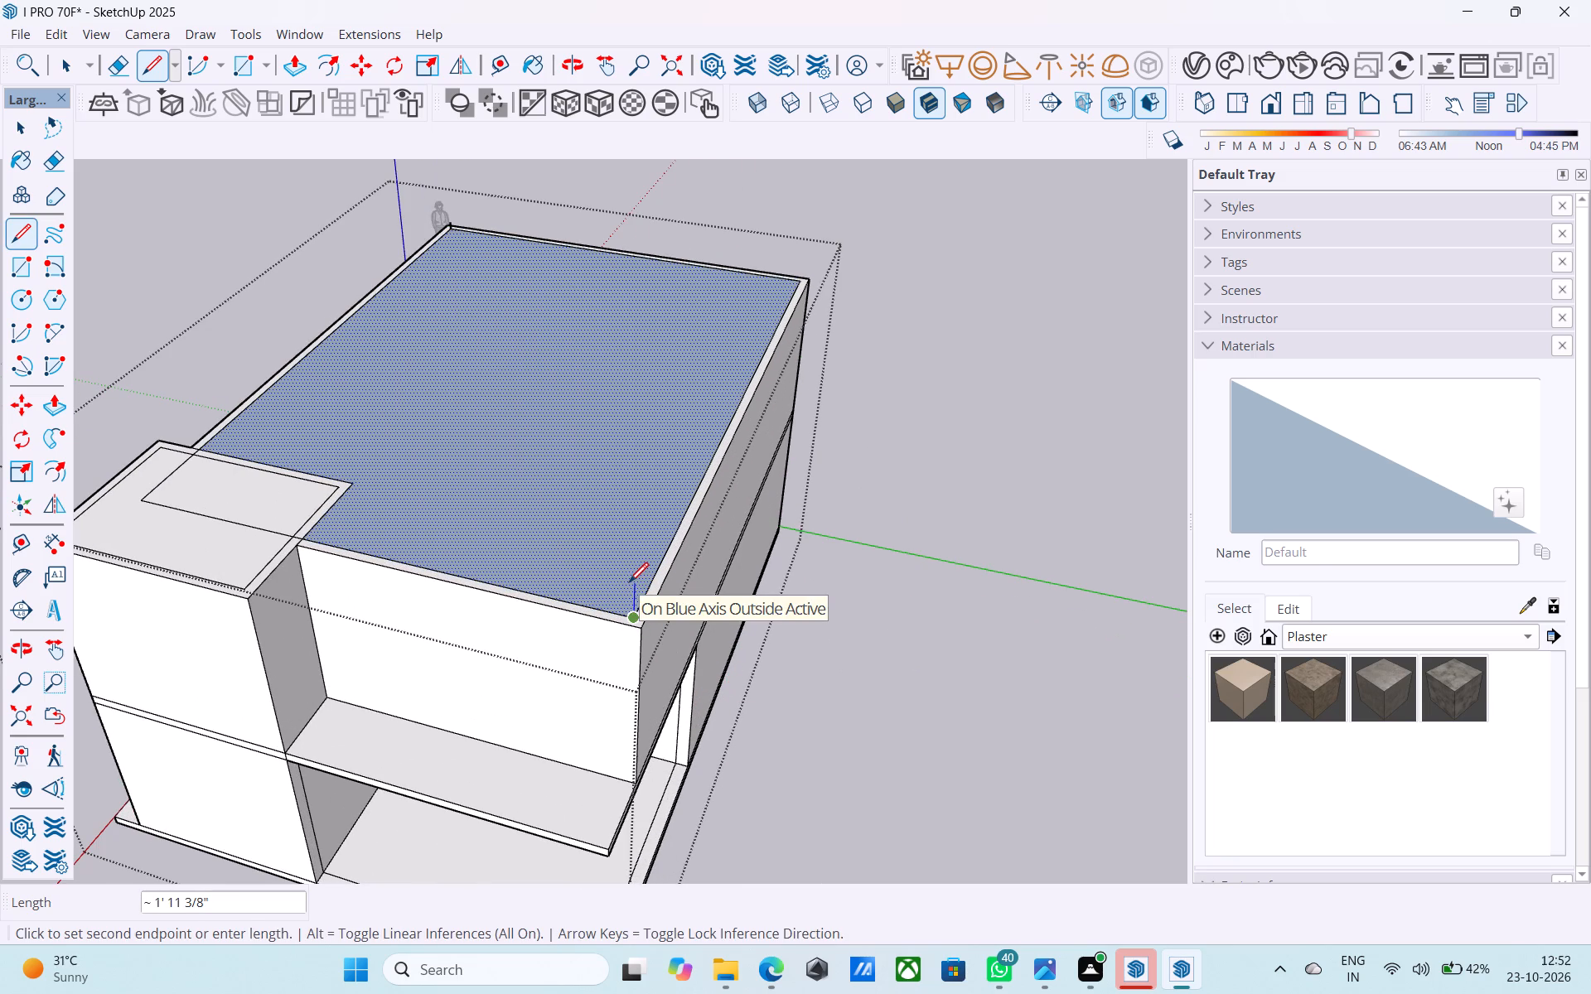
{"action": "type", "text": "6\""}
{"action": "key", "text": "Return"}
{"action": "key", "text": "space"}
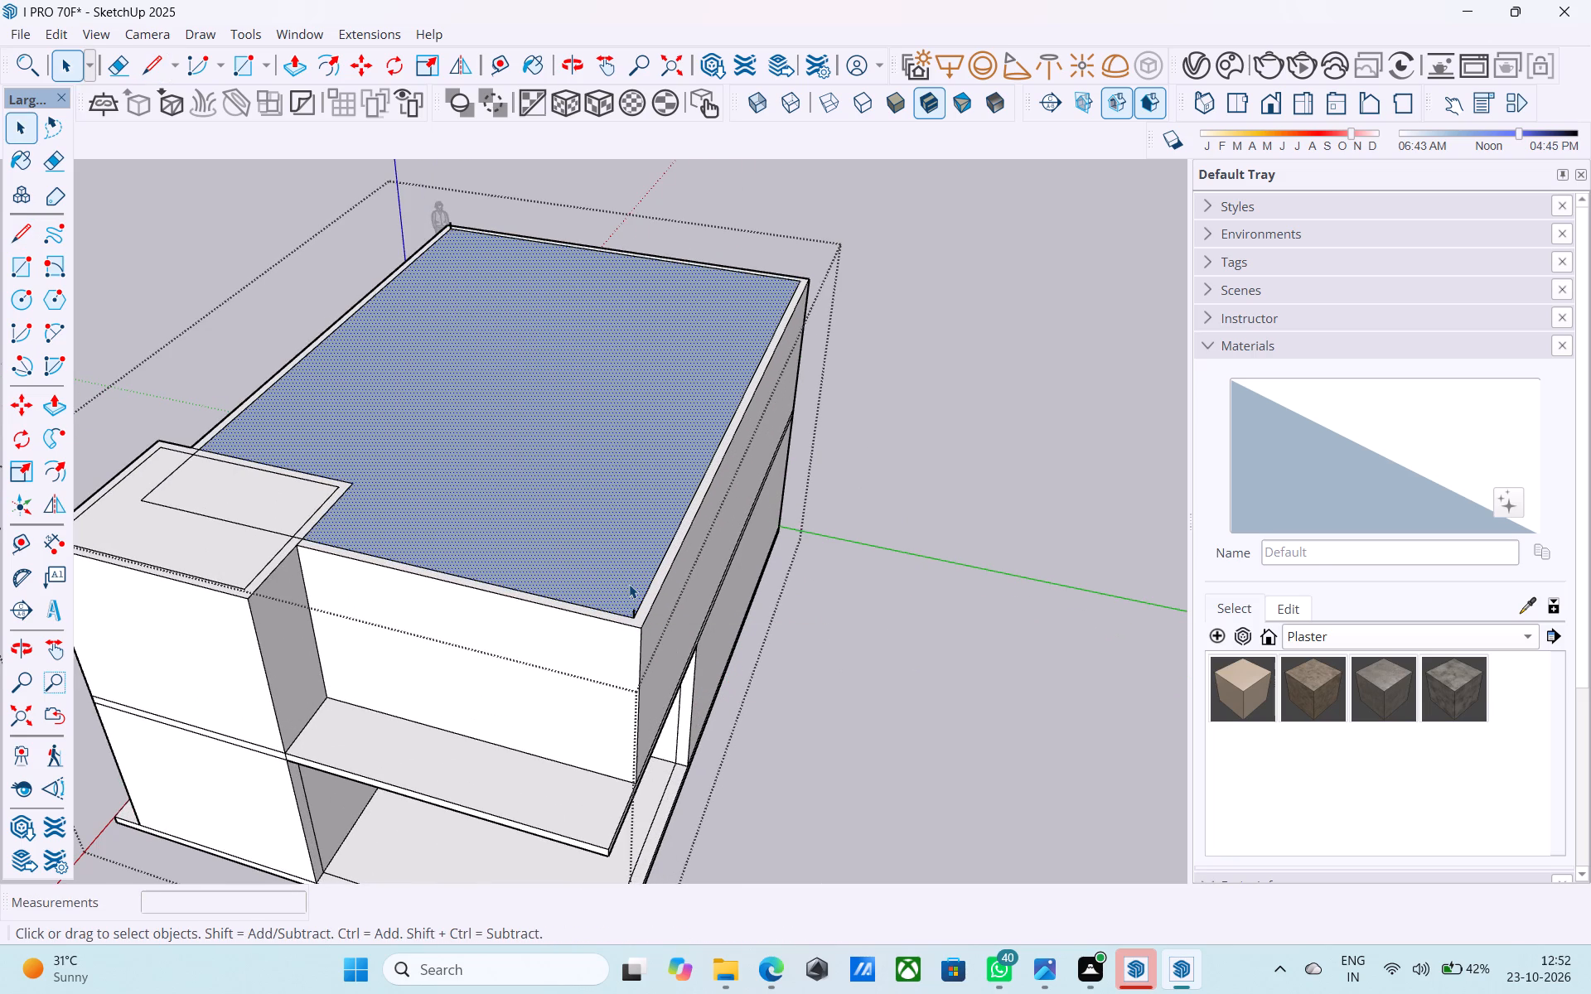
Draw a second rectangle 6" above the first, between the tops of the two vertical lines.
{"action": "scroll", "coordinate": [629, 584], "scroll_direction": "down", "scroll_amount": 5}
{"action": "middle_click_drag", "start_coordinate": [629, 584], "coordinate": [622, 547]}
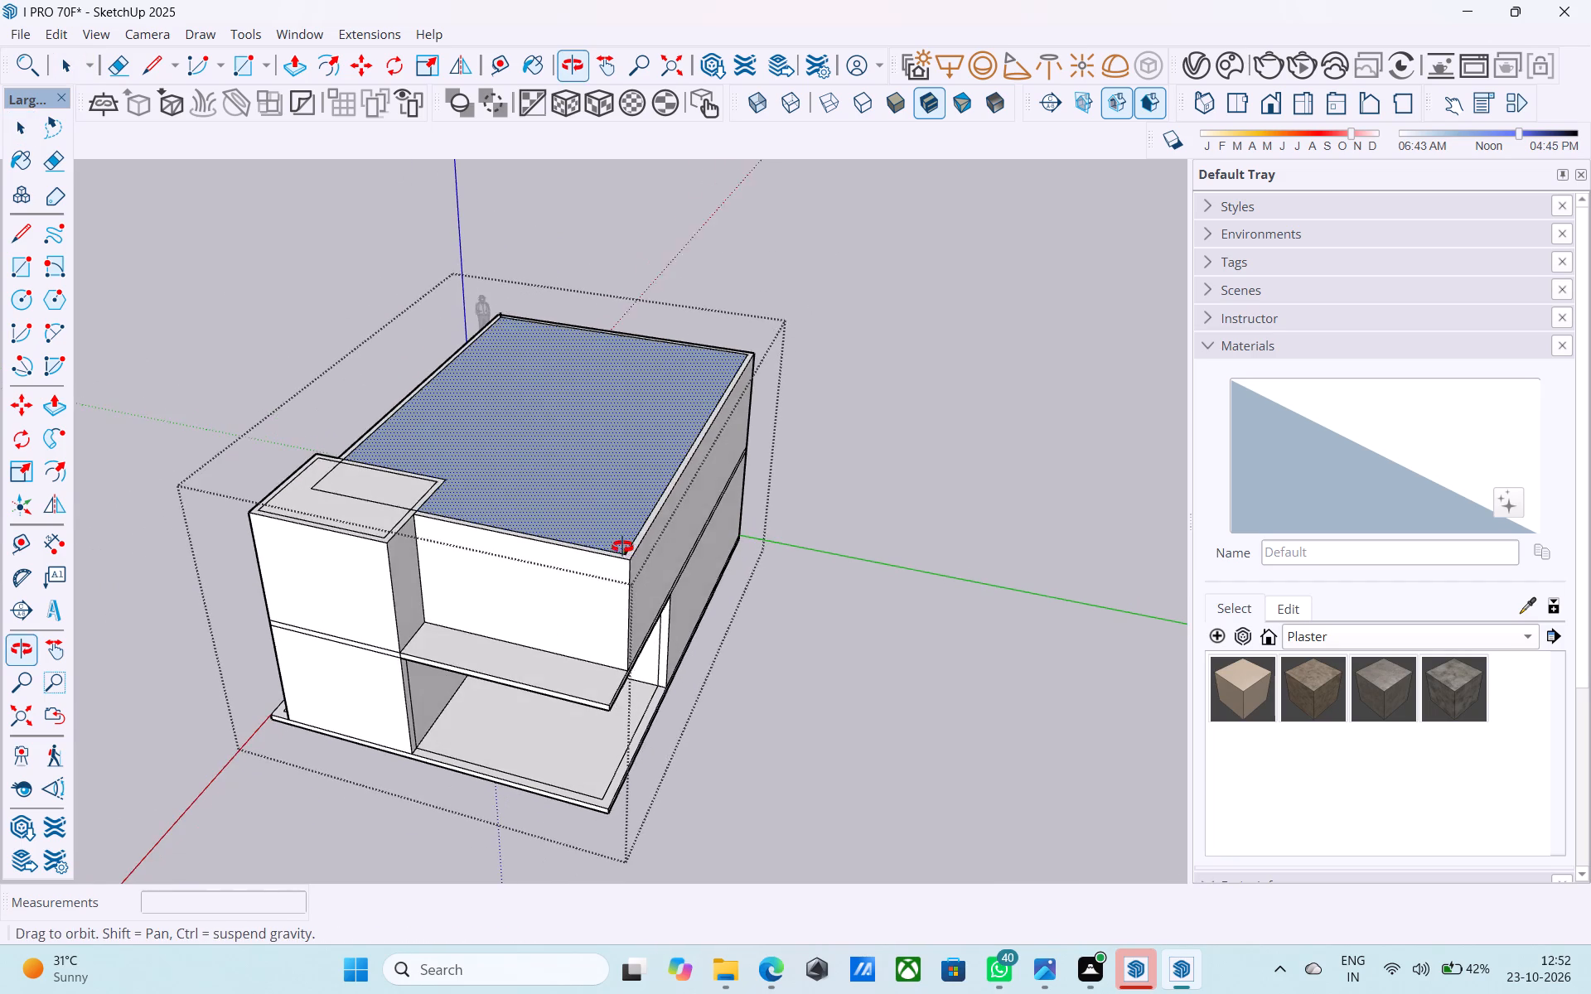
{"action": "middle_click_drag", "start_coordinate": [622, 547], "coordinate": [621, 546]}
{"action": "key", "text": "r"}
{"action": "scroll", "coordinate": [517, 347], "scroll_direction": "up", "scroll_amount": 16}
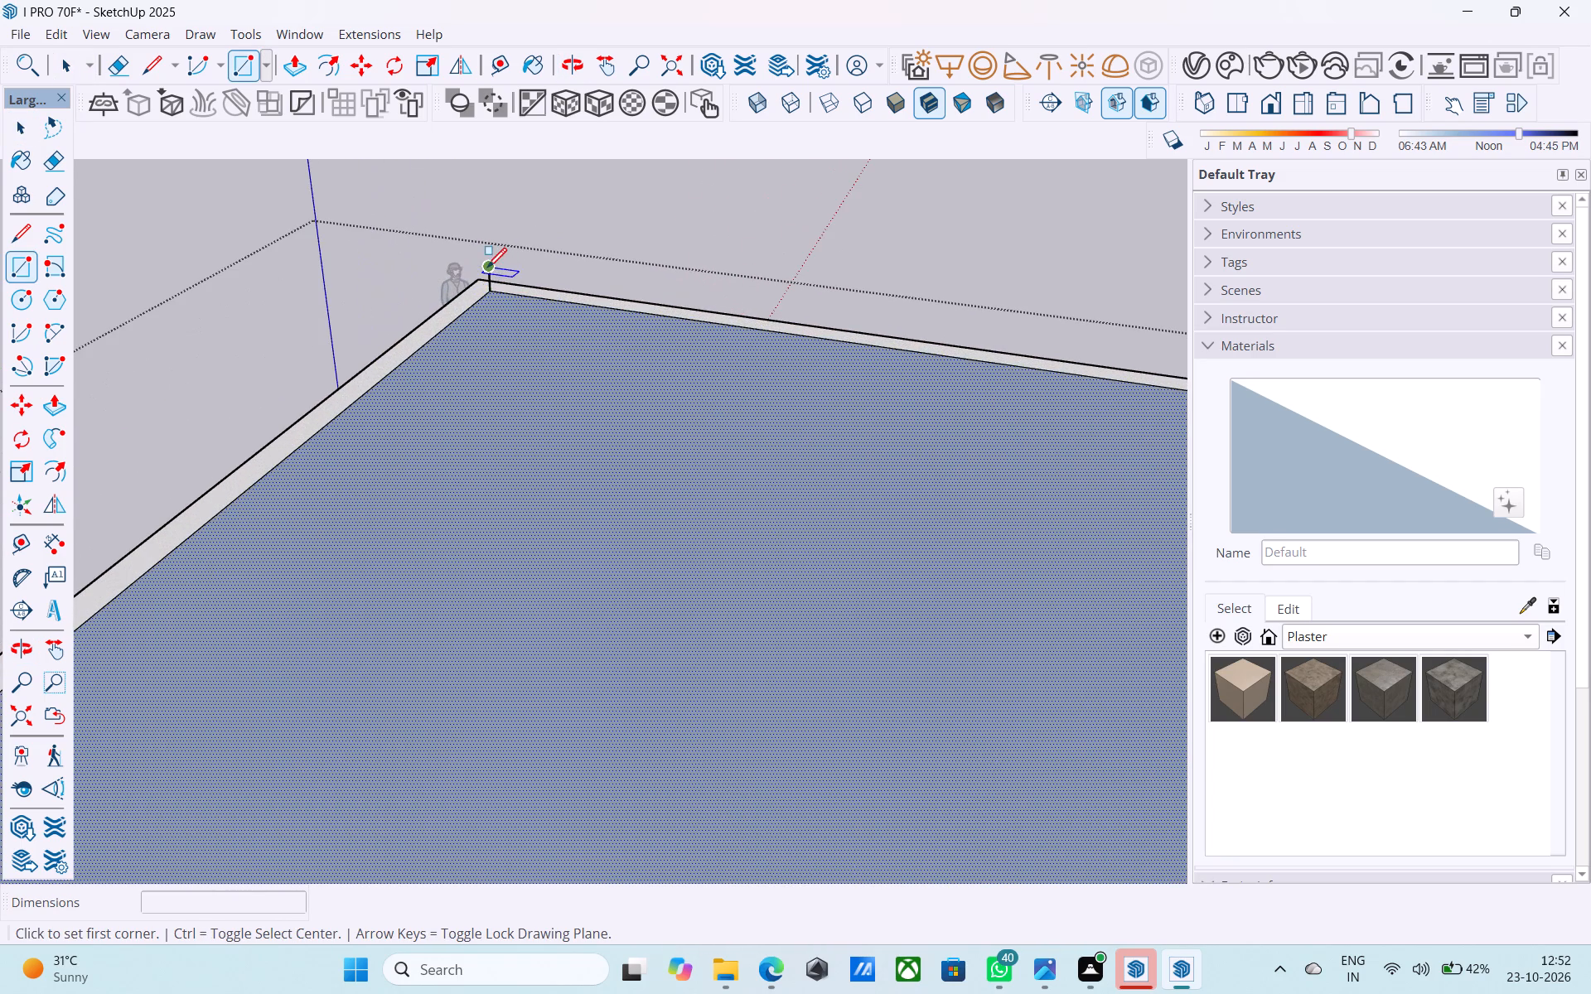
{"action": "left_click", "coordinate": [486, 268]}
{"action": "scroll", "coordinate": [481, 237], "scroll_direction": "down", "scroll_amount": 12}
{"action": "scroll", "coordinate": [541, 327], "scroll_direction": "down", "scroll_amount": 6}
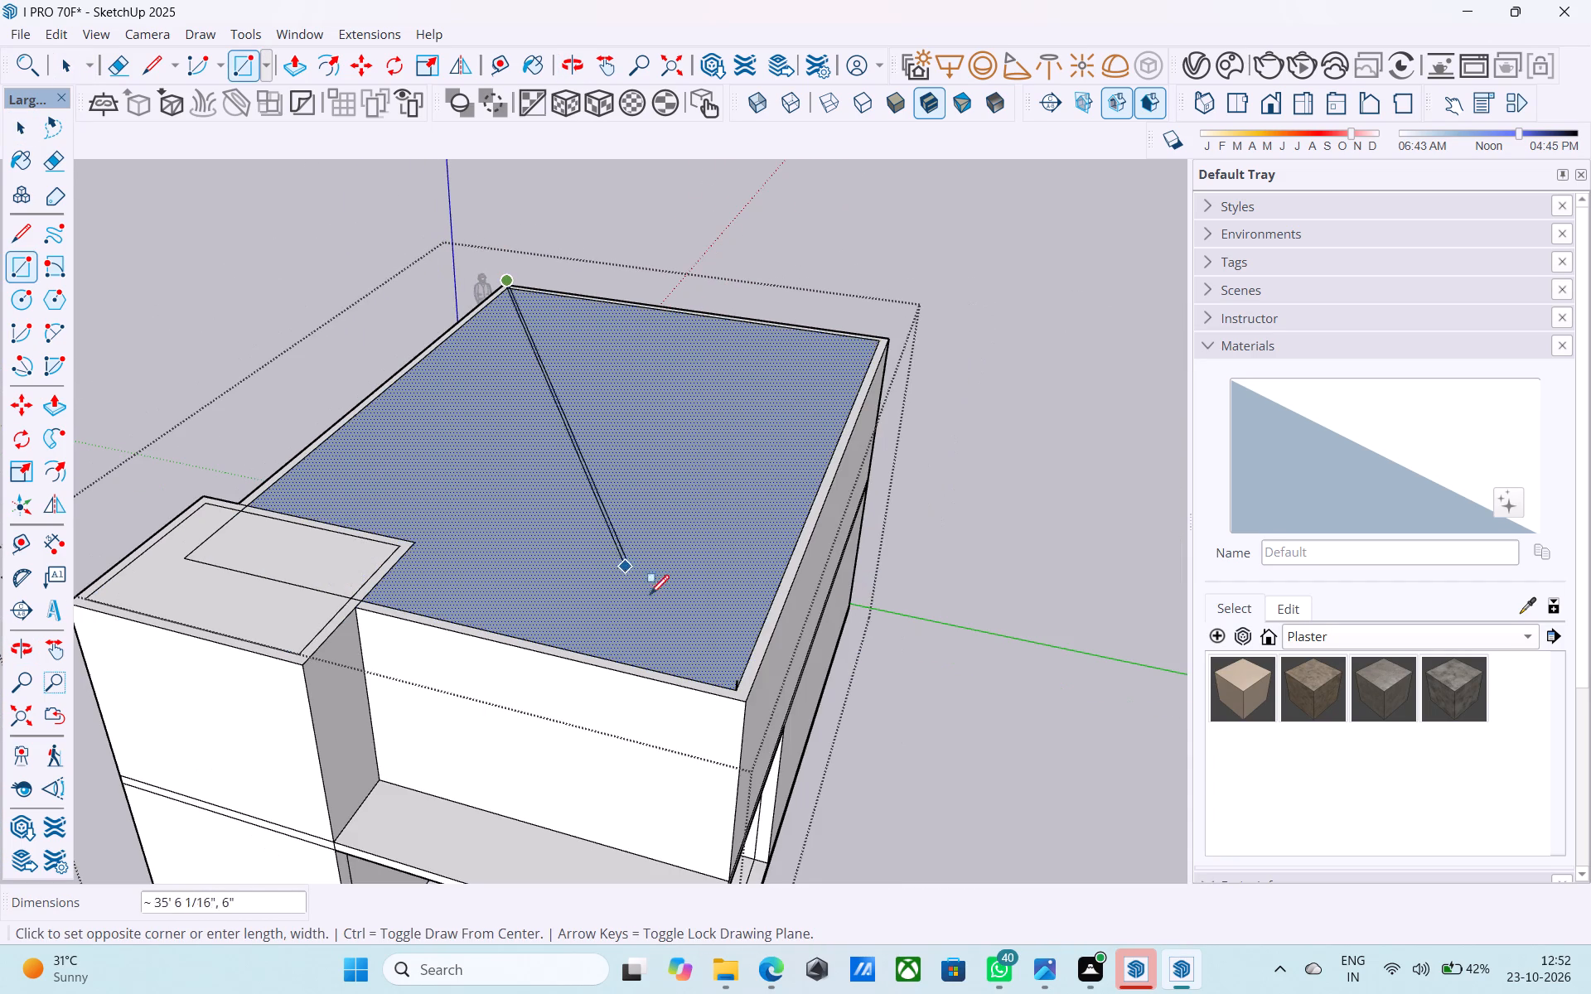
{"action": "left_click", "coordinate": [742, 677]}
Reverse the part of the lower rectangle's face that overlaps the small upper room.
{"action": "middle_click_drag", "start_coordinate": [635, 472], "coordinate": [741, 417]}
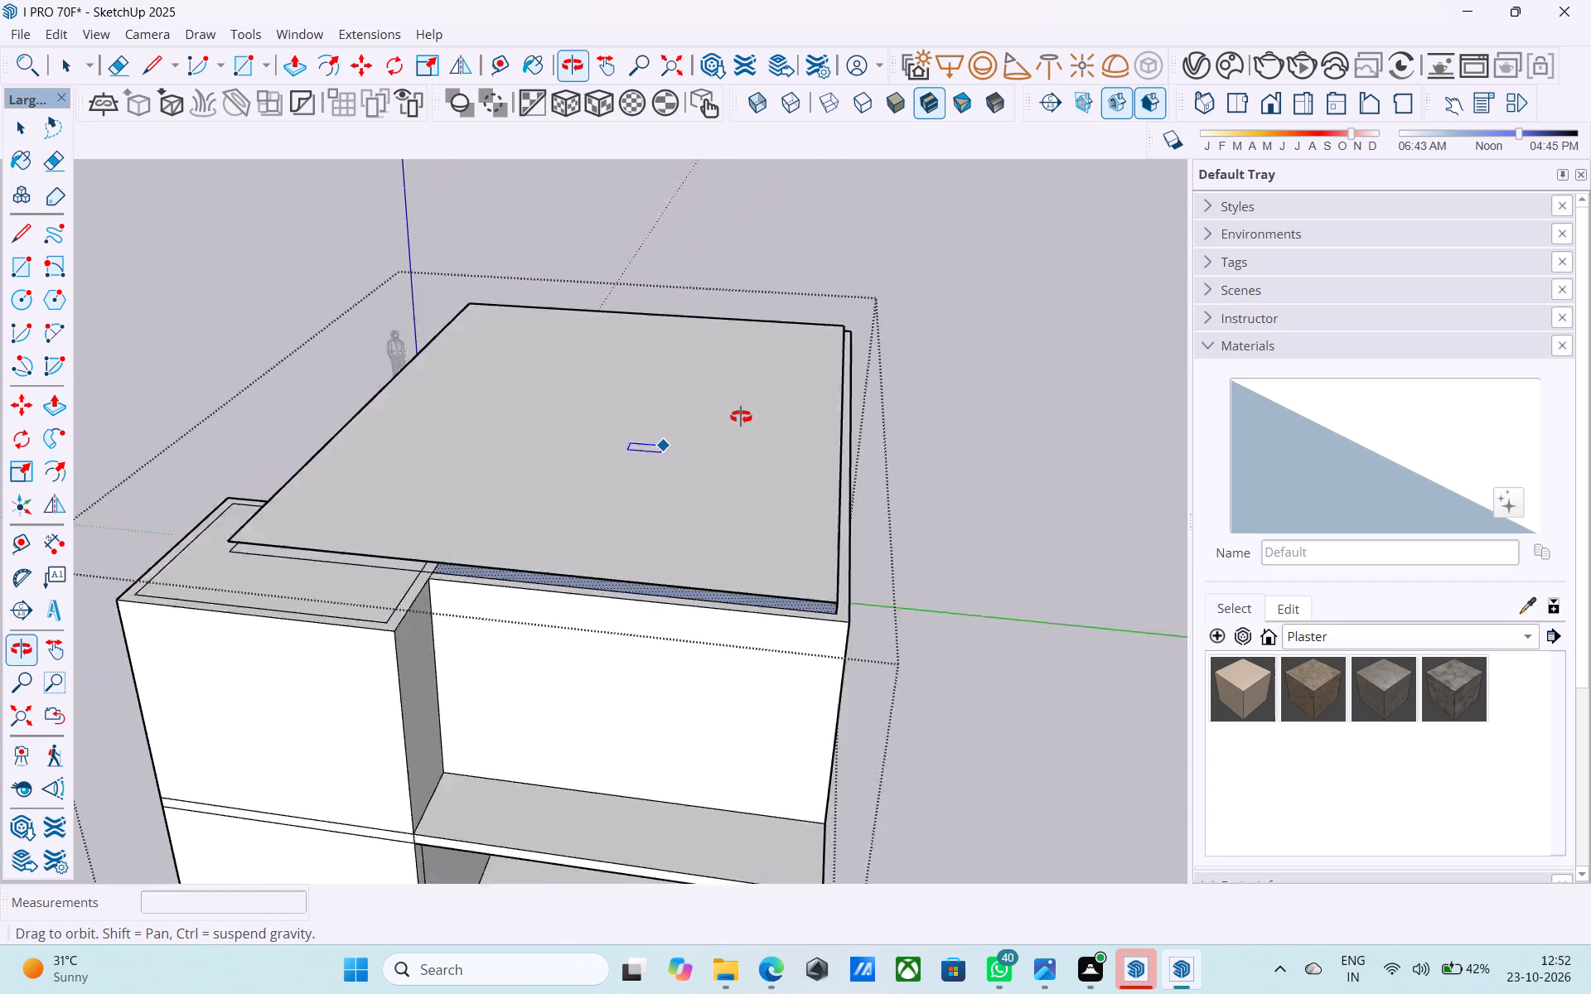
{"action": "middle_click_drag", "start_coordinate": [741, 417], "coordinate": [936, 371]}
{"action": "scroll", "coordinate": [728, 488], "scroll_direction": "up", "scroll_amount": 9}
{"action": "key", "text": "space"}
{"action": "left_click", "coordinate": [551, 520]}
{"action": "right_click", "coordinate": [551, 520]}
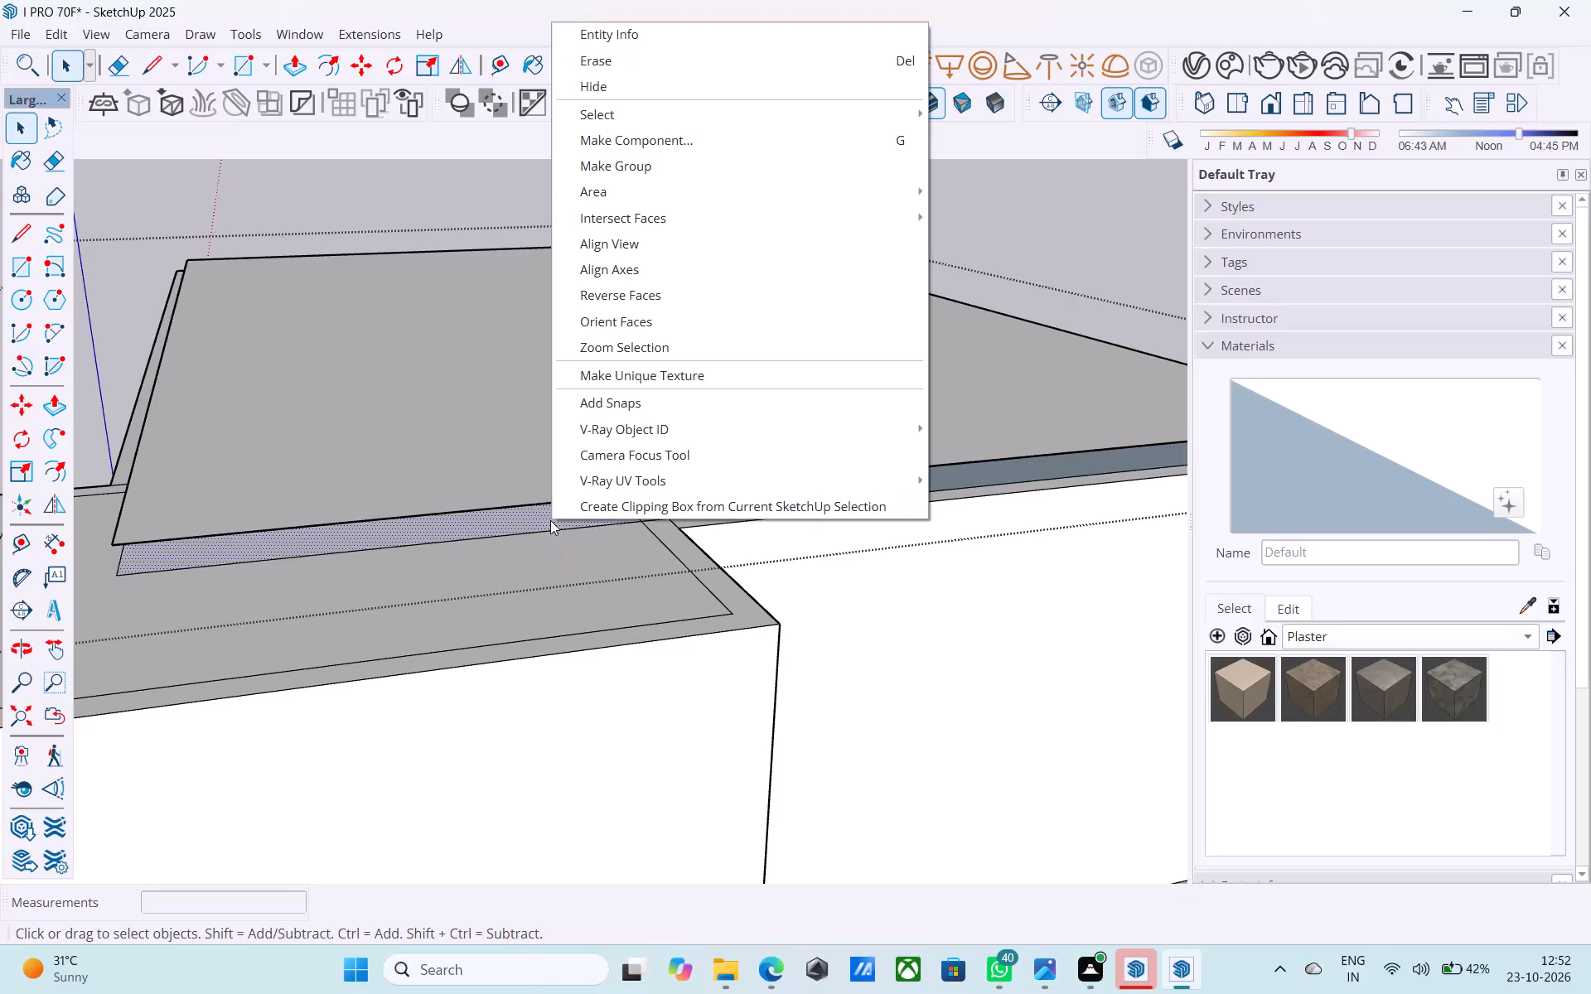
{"action": "left_click", "coordinate": [624, 292]}
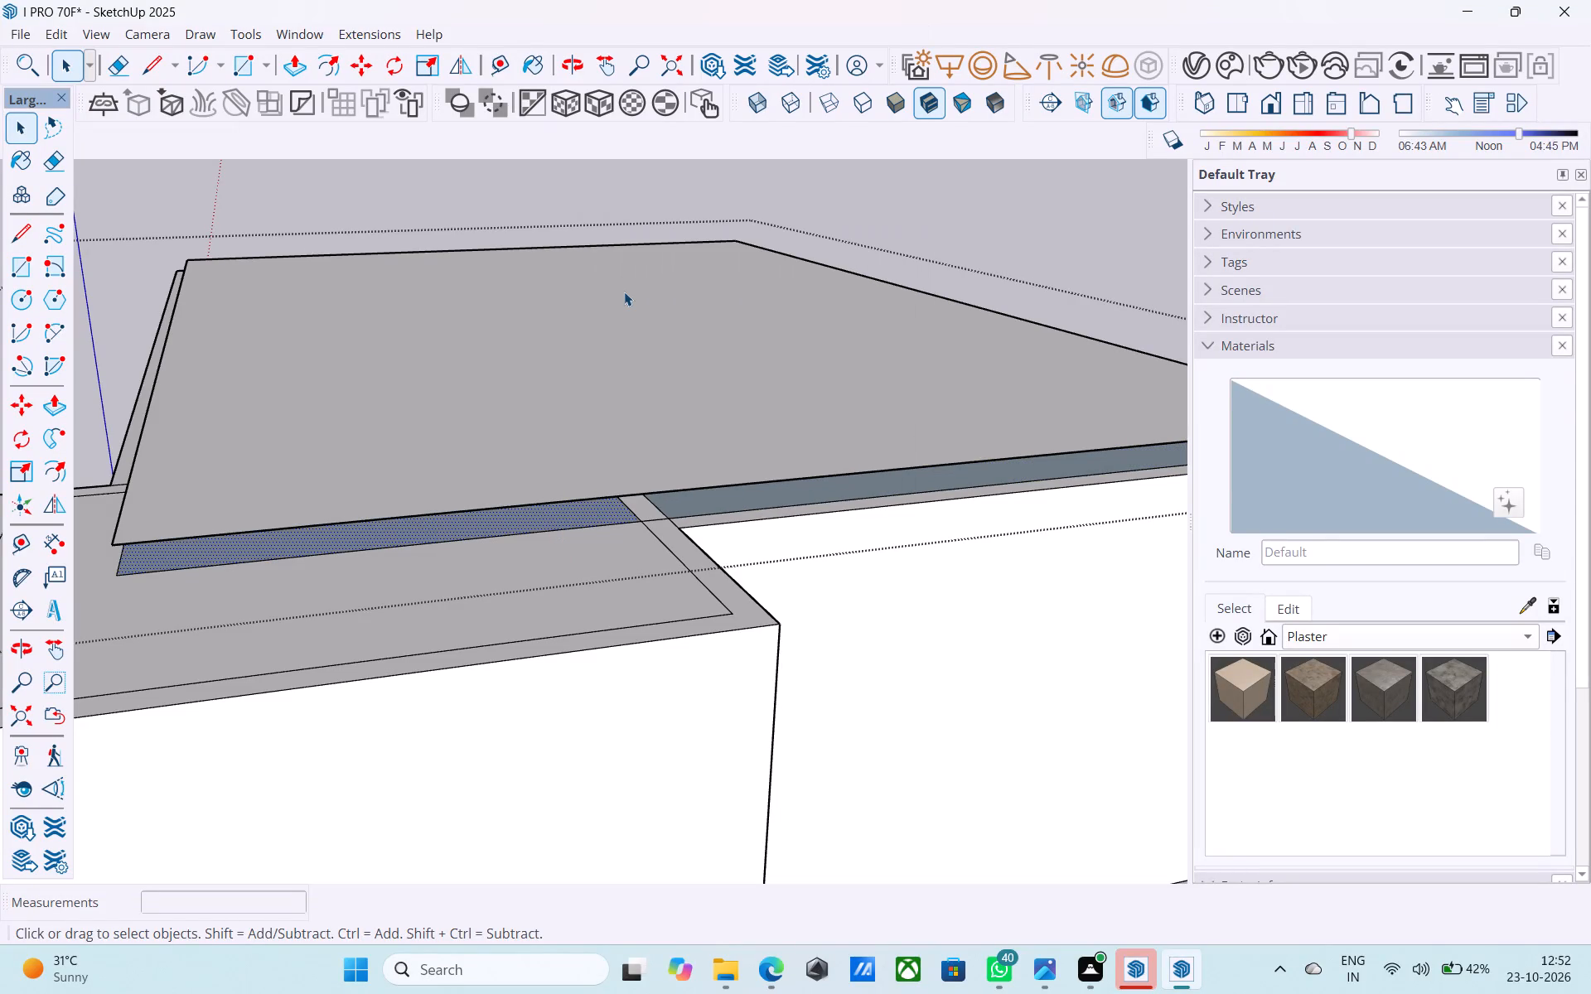
Join the two rectangles with a 6" vertical line at their corner above the small upper room.
{"action": "scroll", "coordinate": [624, 292], "scroll_direction": "down", "scroll_amount": 6}
{"action": "middle_click_drag", "start_coordinate": [624, 292], "coordinate": [700, 292]}
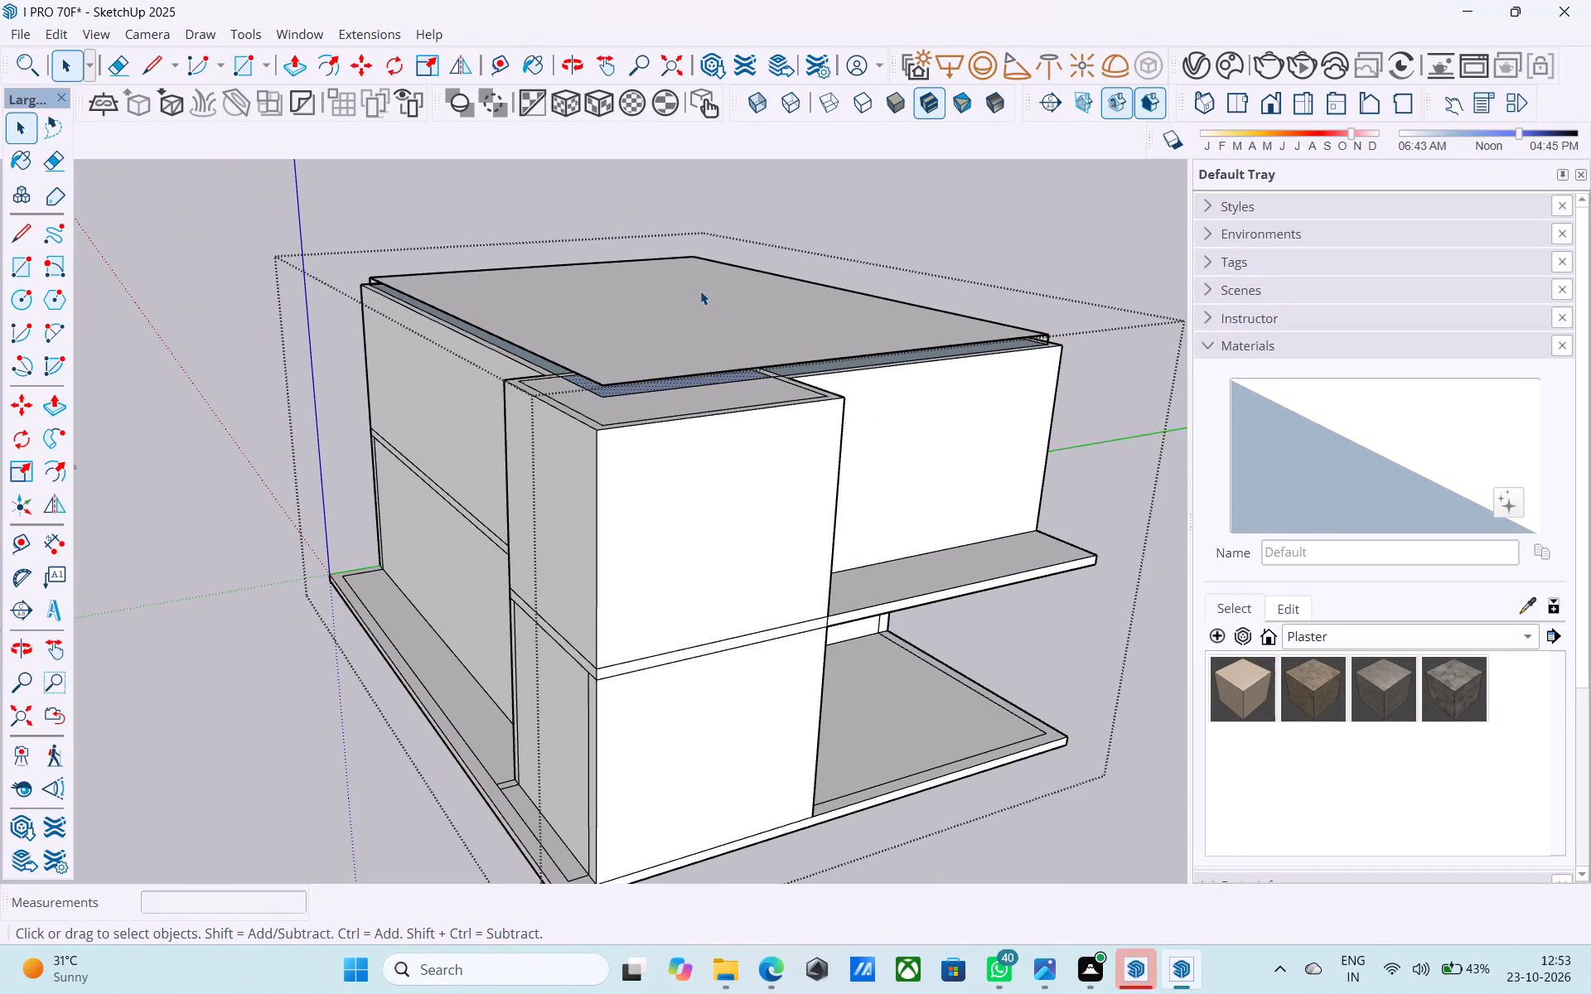
{"action": "middle_click_drag", "start_coordinate": [616, 345], "coordinate": [605, 384]}
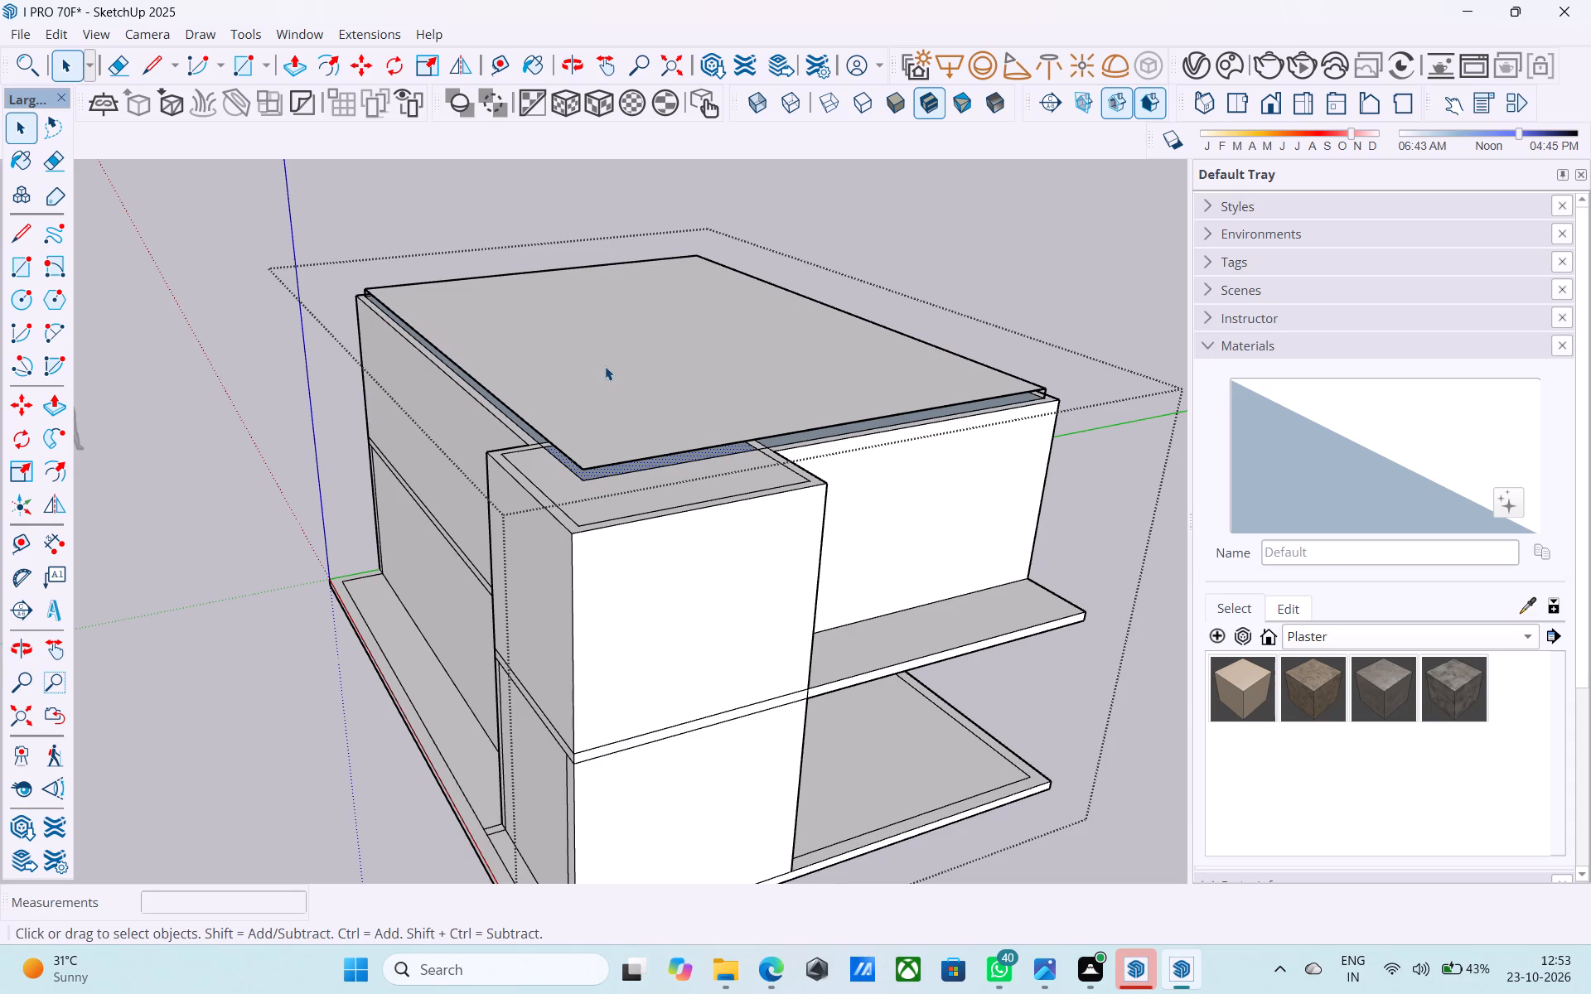
{"action": "scroll", "coordinate": [605, 366], "scroll_direction": "down", "scroll_amount": 1}
{"action": "middle_click_drag", "start_coordinate": [605, 366], "coordinate": [610, 352]}
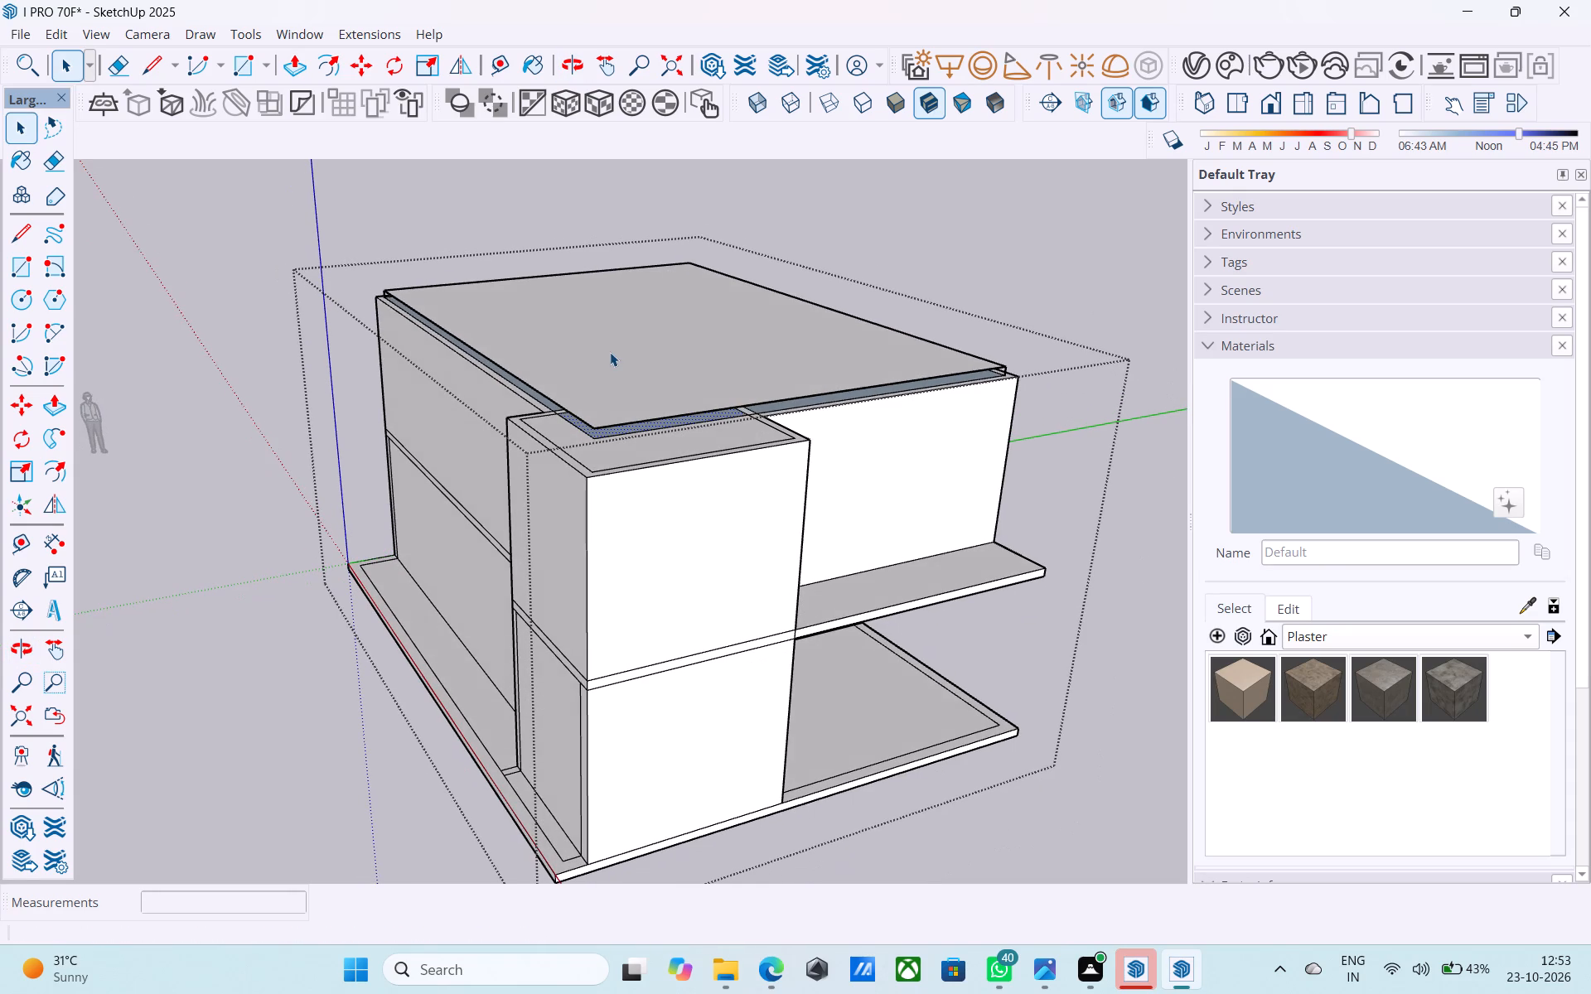
{"action": "middle_click_drag", "start_coordinate": [646, 379], "coordinate": [637, 360]}
{"action": "scroll", "coordinate": [617, 422], "scroll_direction": "up", "scroll_amount": 15}
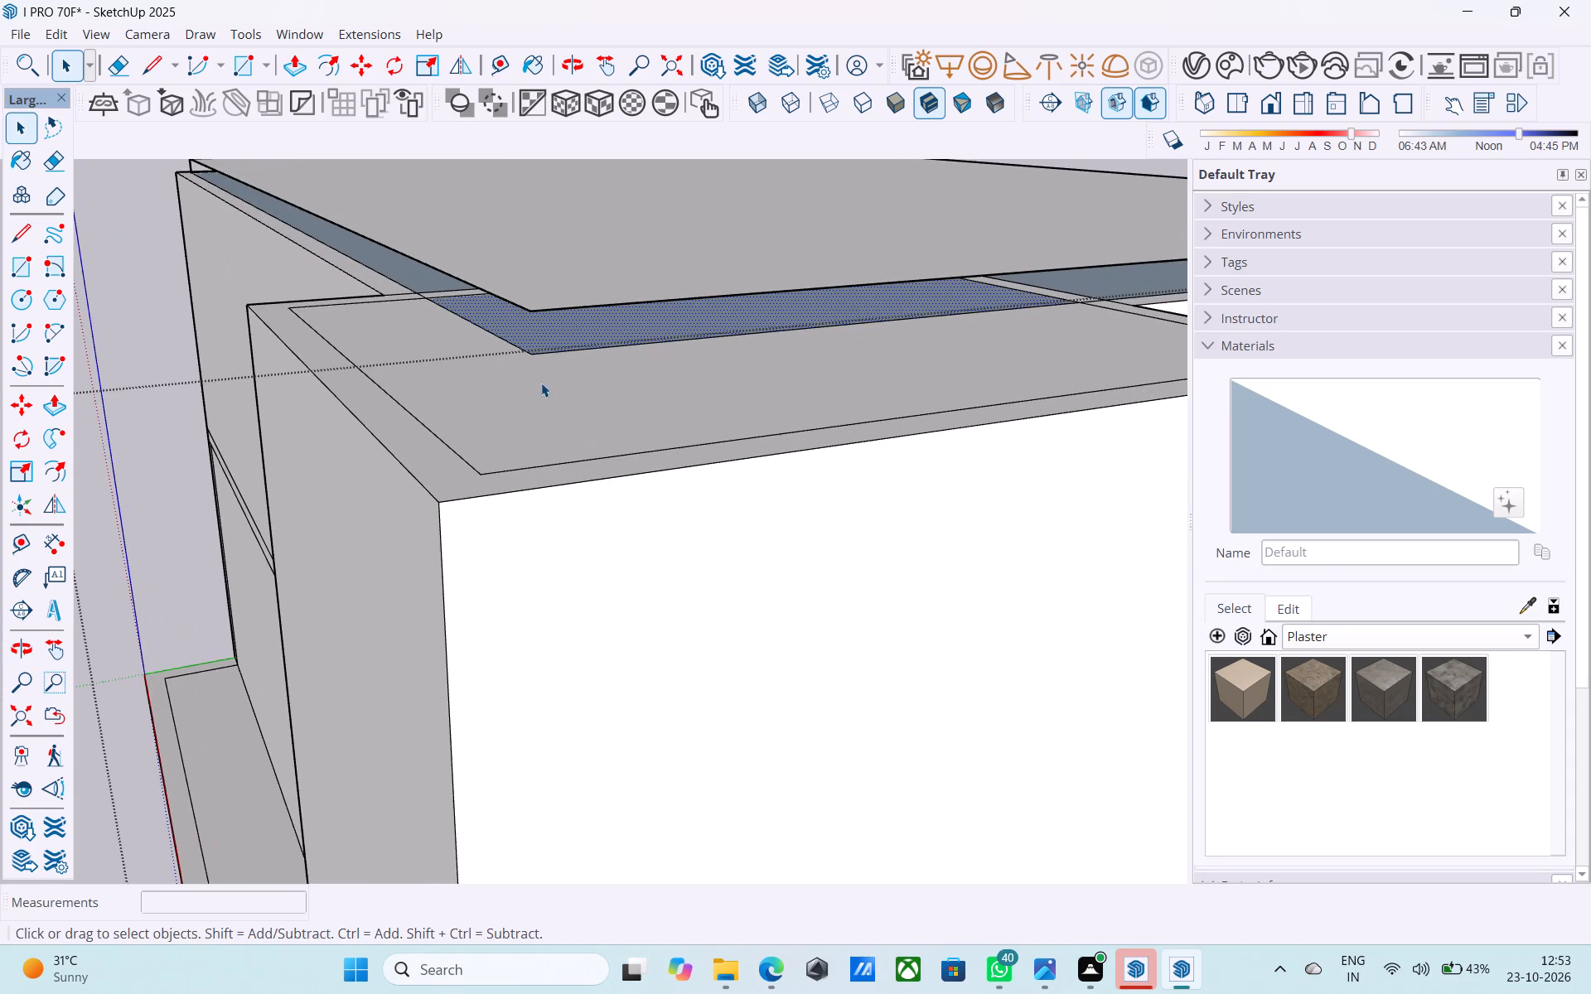
{"action": "middle_click_drag", "start_coordinate": [534, 380], "coordinate": [608, 388]}
{"action": "scroll", "coordinate": [480, 384], "scroll_direction": "up", "scroll_amount": 1}
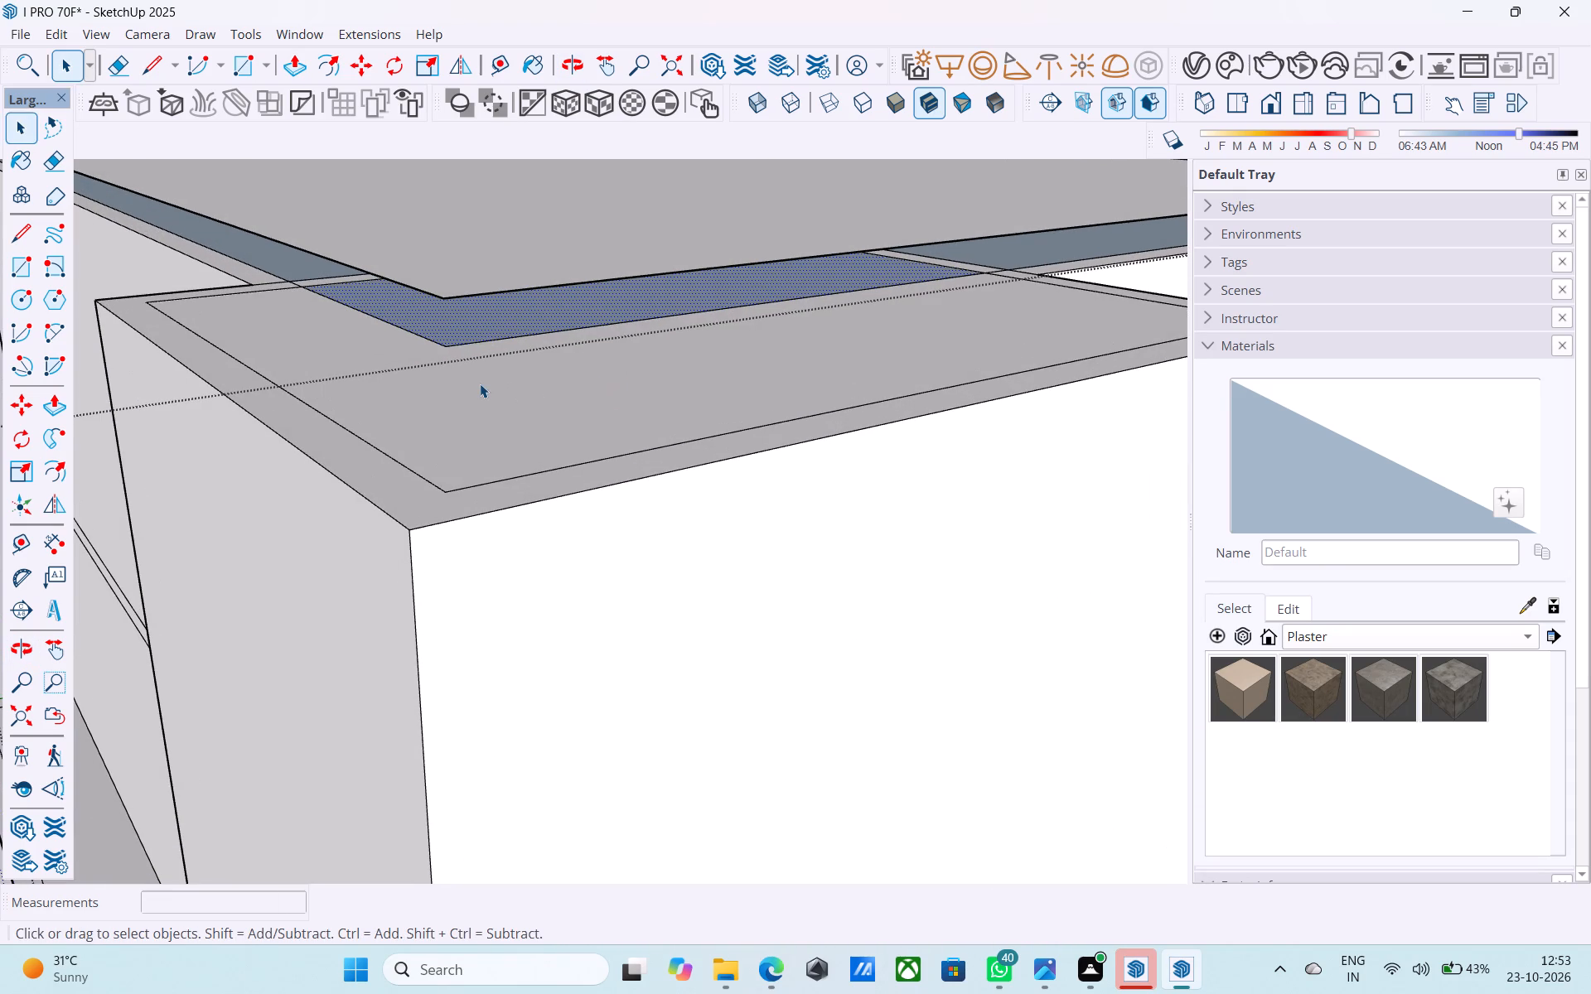
{"action": "key", "text": "l"}
{"action": "left_click", "coordinate": [457, 352]}
{"action": "left_click", "coordinate": [448, 302]}
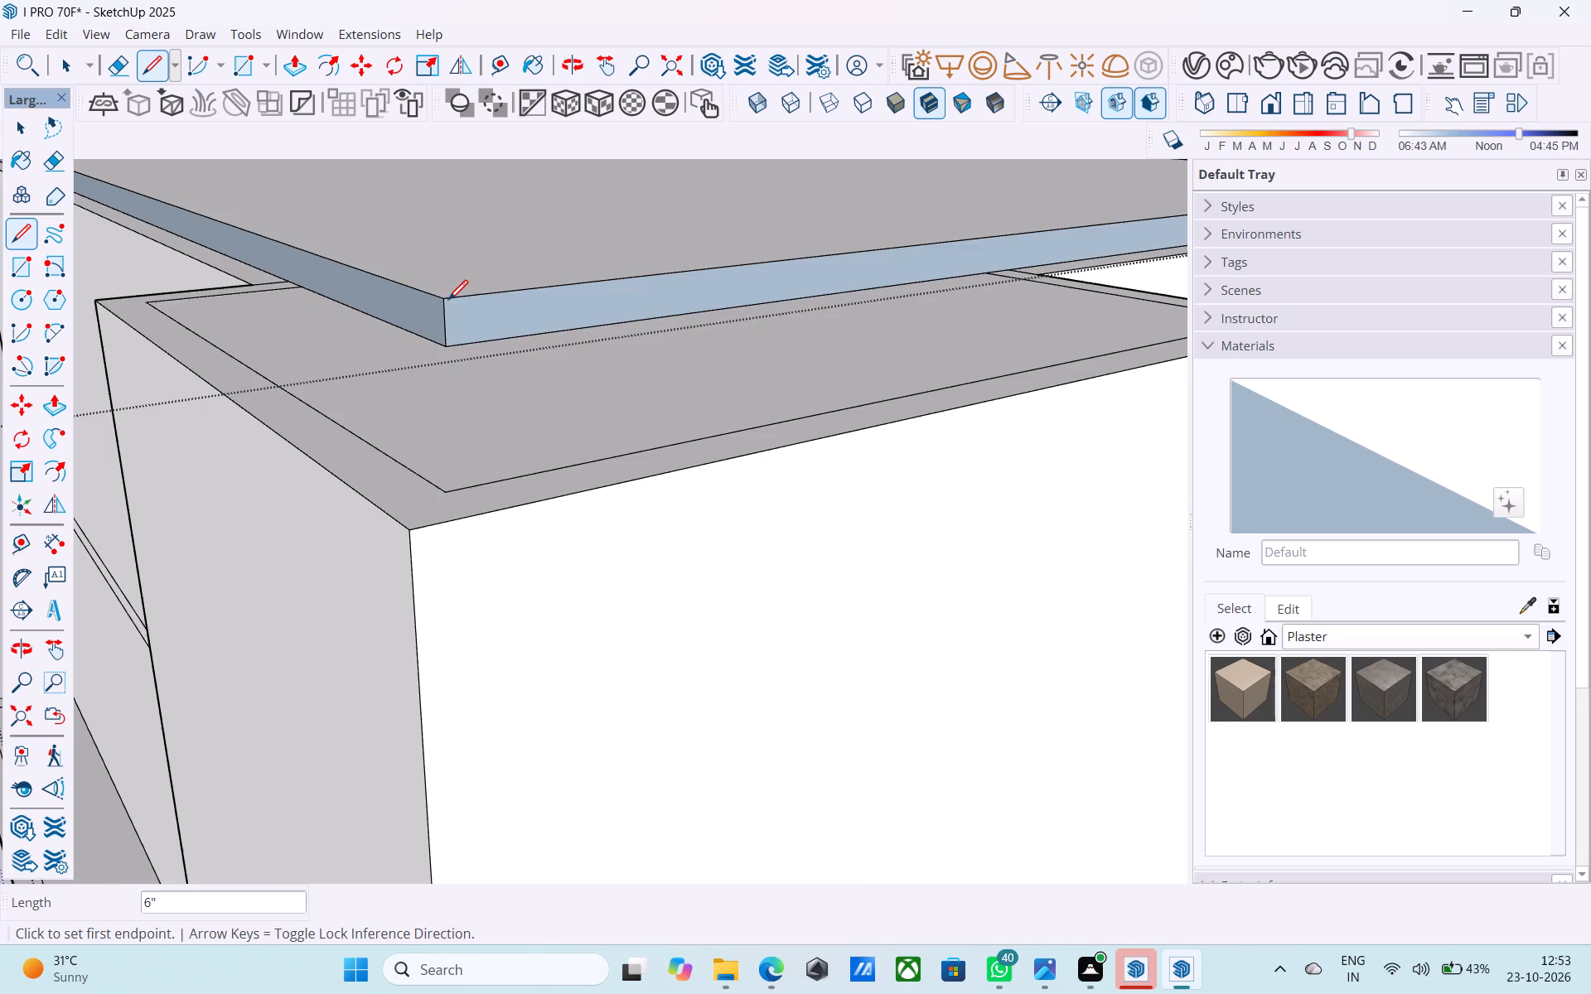
Join the two rectangles with a vertical line at the remaining corner, at the far end away from the small room.
{"action": "scroll", "coordinate": [457, 312], "scroll_direction": "down", "scroll_amount": 4}
{"action": "scroll", "coordinate": [457, 314], "scroll_direction": "up", "scroll_amount": 2}
{"action": "scroll", "coordinate": [457, 314], "scroll_direction": "down", "scroll_amount": 7}
{"action": "middle_click_drag", "start_coordinate": [711, 335], "coordinate": [321, 375]}
{"action": "scroll", "coordinate": [392, 370], "scroll_direction": "down", "scroll_amount": 4}
{"action": "middle_click_drag", "start_coordinate": [747, 340], "coordinate": [249, 337]}
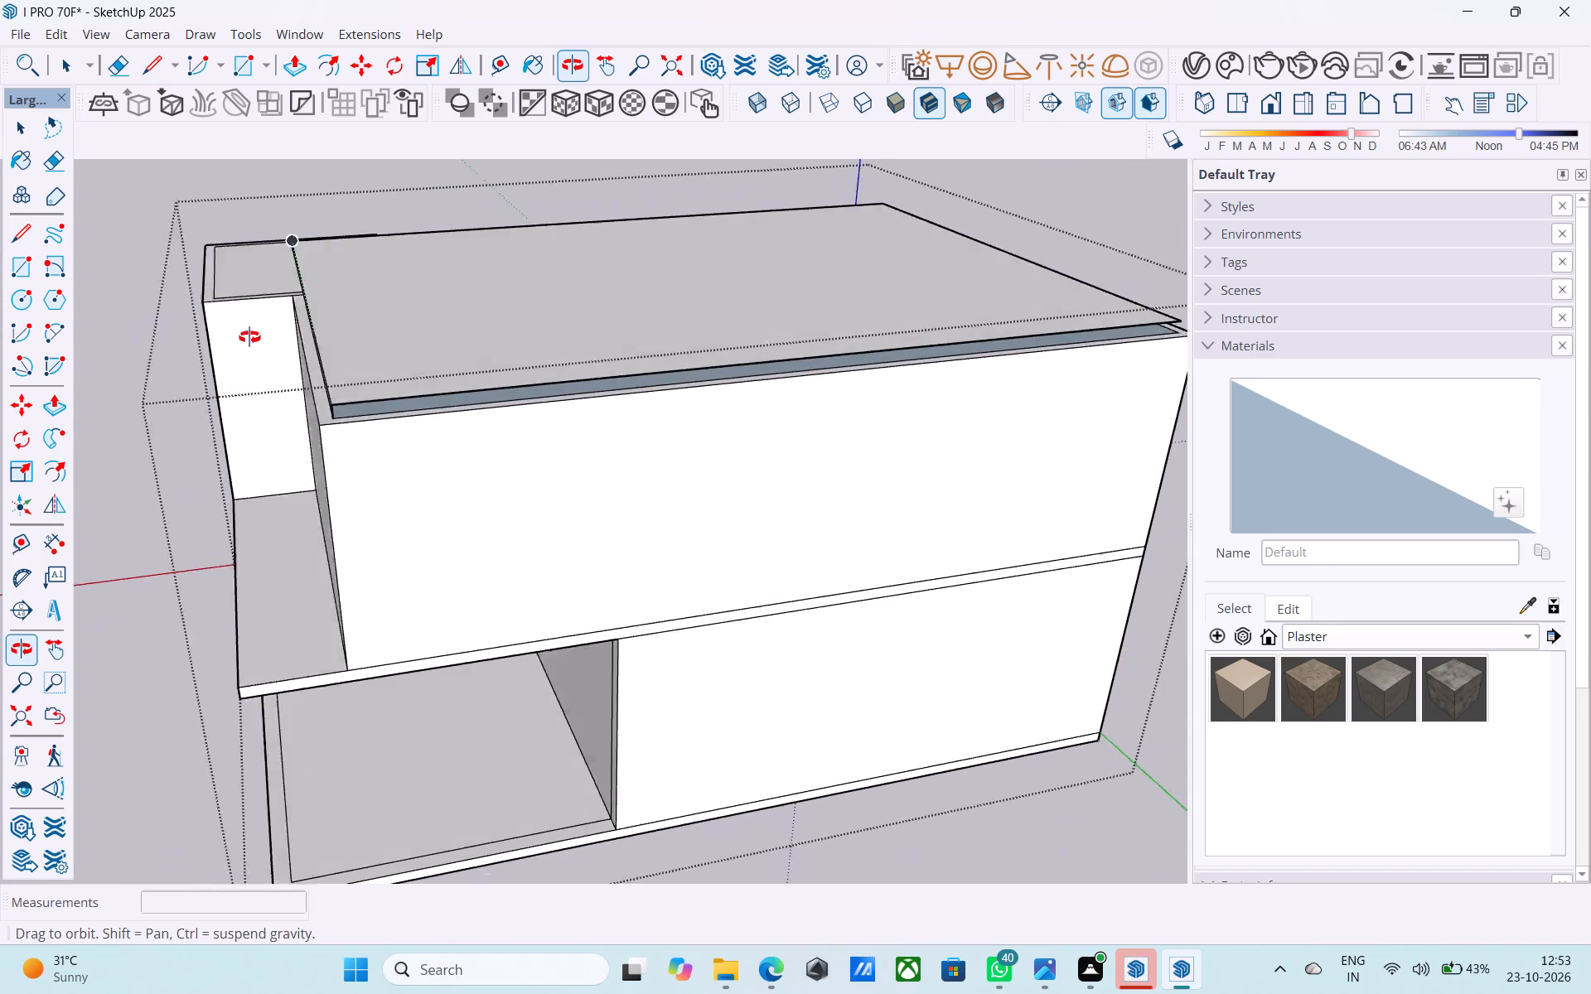
{"action": "middle_click_drag", "start_coordinate": [249, 337], "coordinate": [247, 336]}
{"action": "scroll", "coordinate": [406, 367], "scroll_direction": "up", "scroll_amount": 12}
{"action": "scroll", "coordinate": [244, 403], "scroll_direction": "down", "scroll_amount": 19}
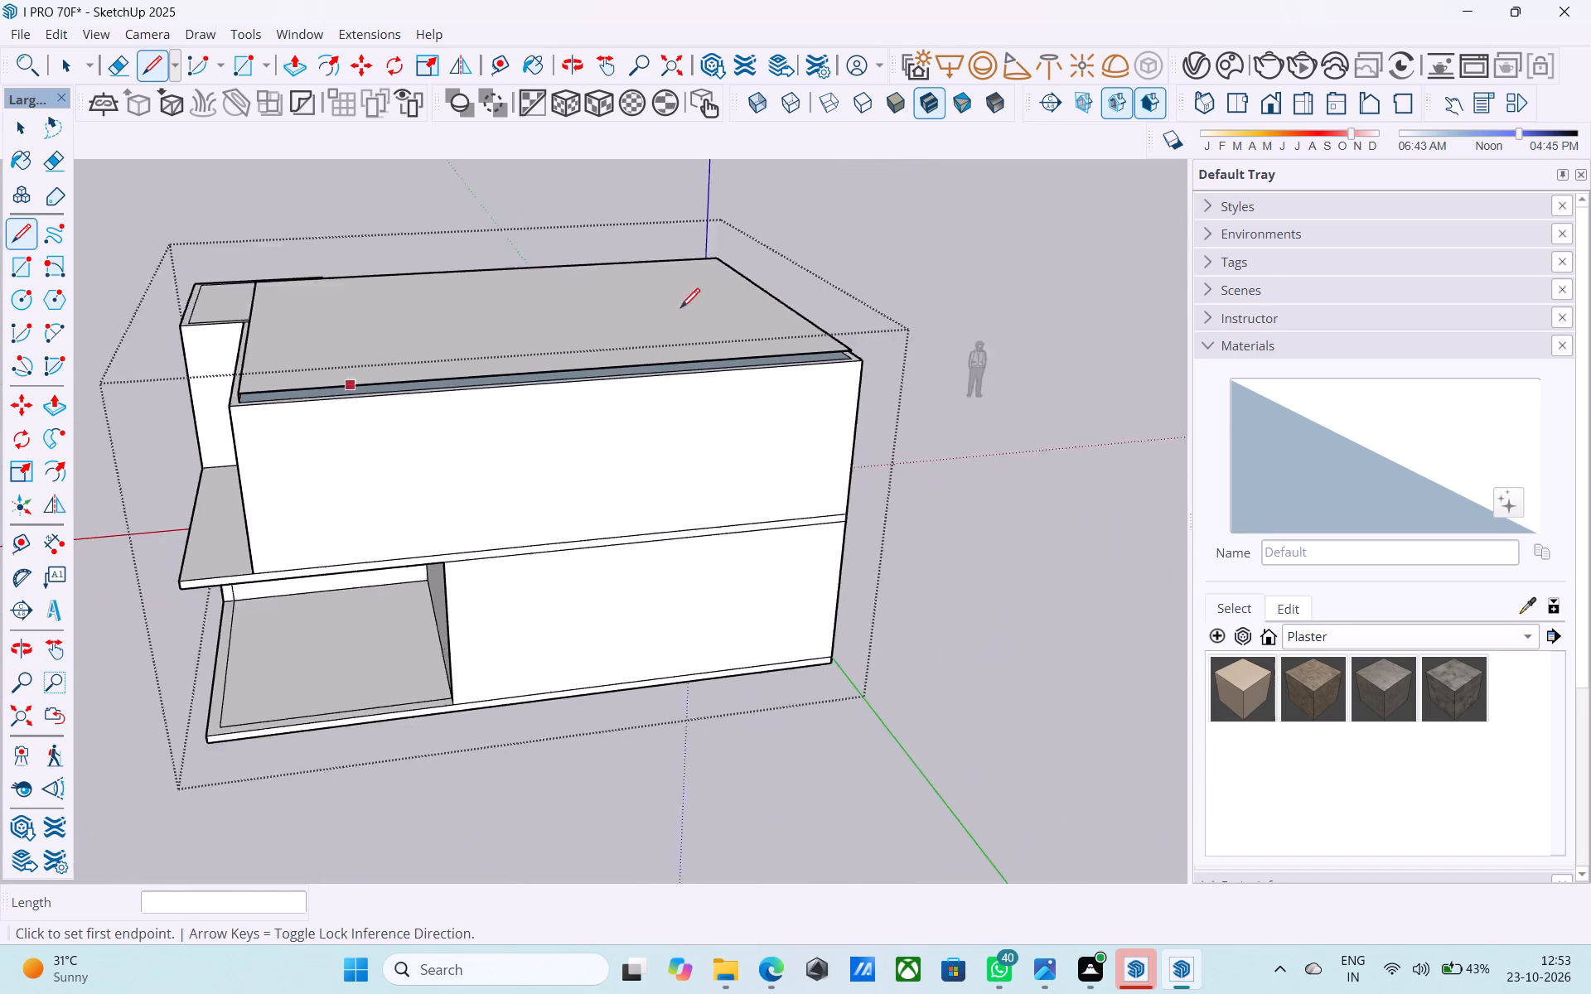
{"action": "middle_click_drag", "start_coordinate": [729, 297], "coordinate": [373, 331]}
{"action": "scroll", "coordinate": [398, 387], "scroll_direction": "up", "scroll_amount": 14}
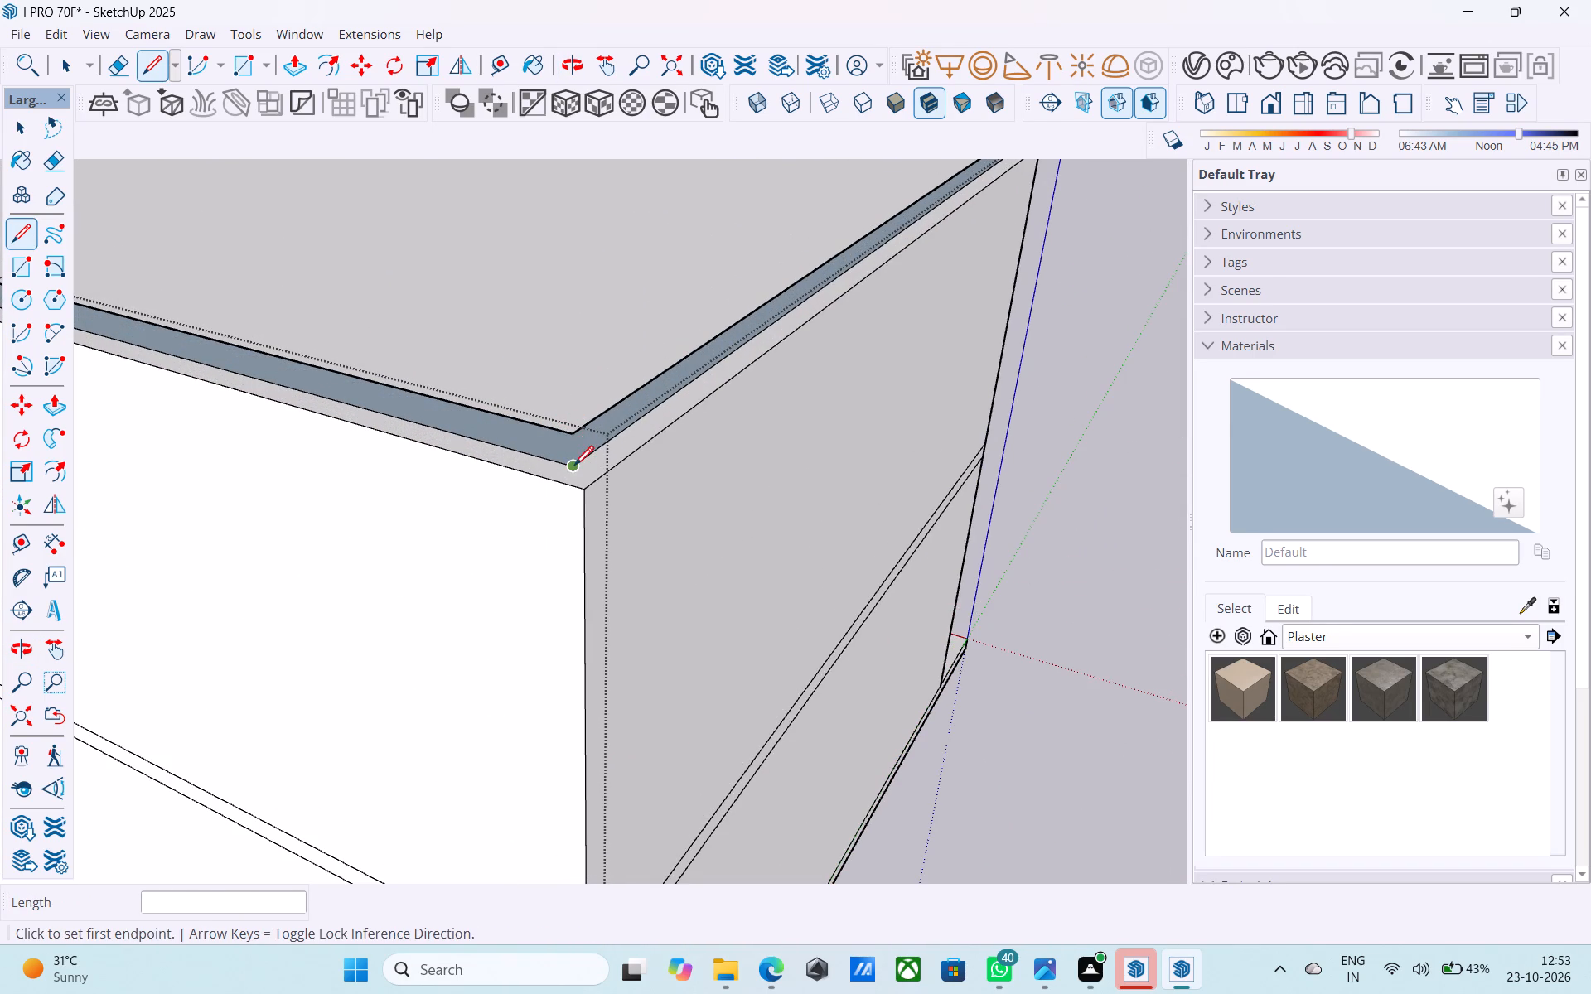
{"action": "left_click", "coordinate": [574, 467]}
{"action": "left_click", "coordinate": [573, 435]}
Reverse the roof slab's two edge faces that meet at this far corner, along the long wall and the short end.
{"action": "scroll", "coordinate": [576, 445], "scroll_direction": "down", "scroll_amount": 7}
{"action": "middle_click_drag", "start_coordinate": [579, 452], "coordinate": [578, 437]}
{"action": "scroll", "coordinate": [574, 440], "scroll_direction": "up", "scroll_amount": 5}
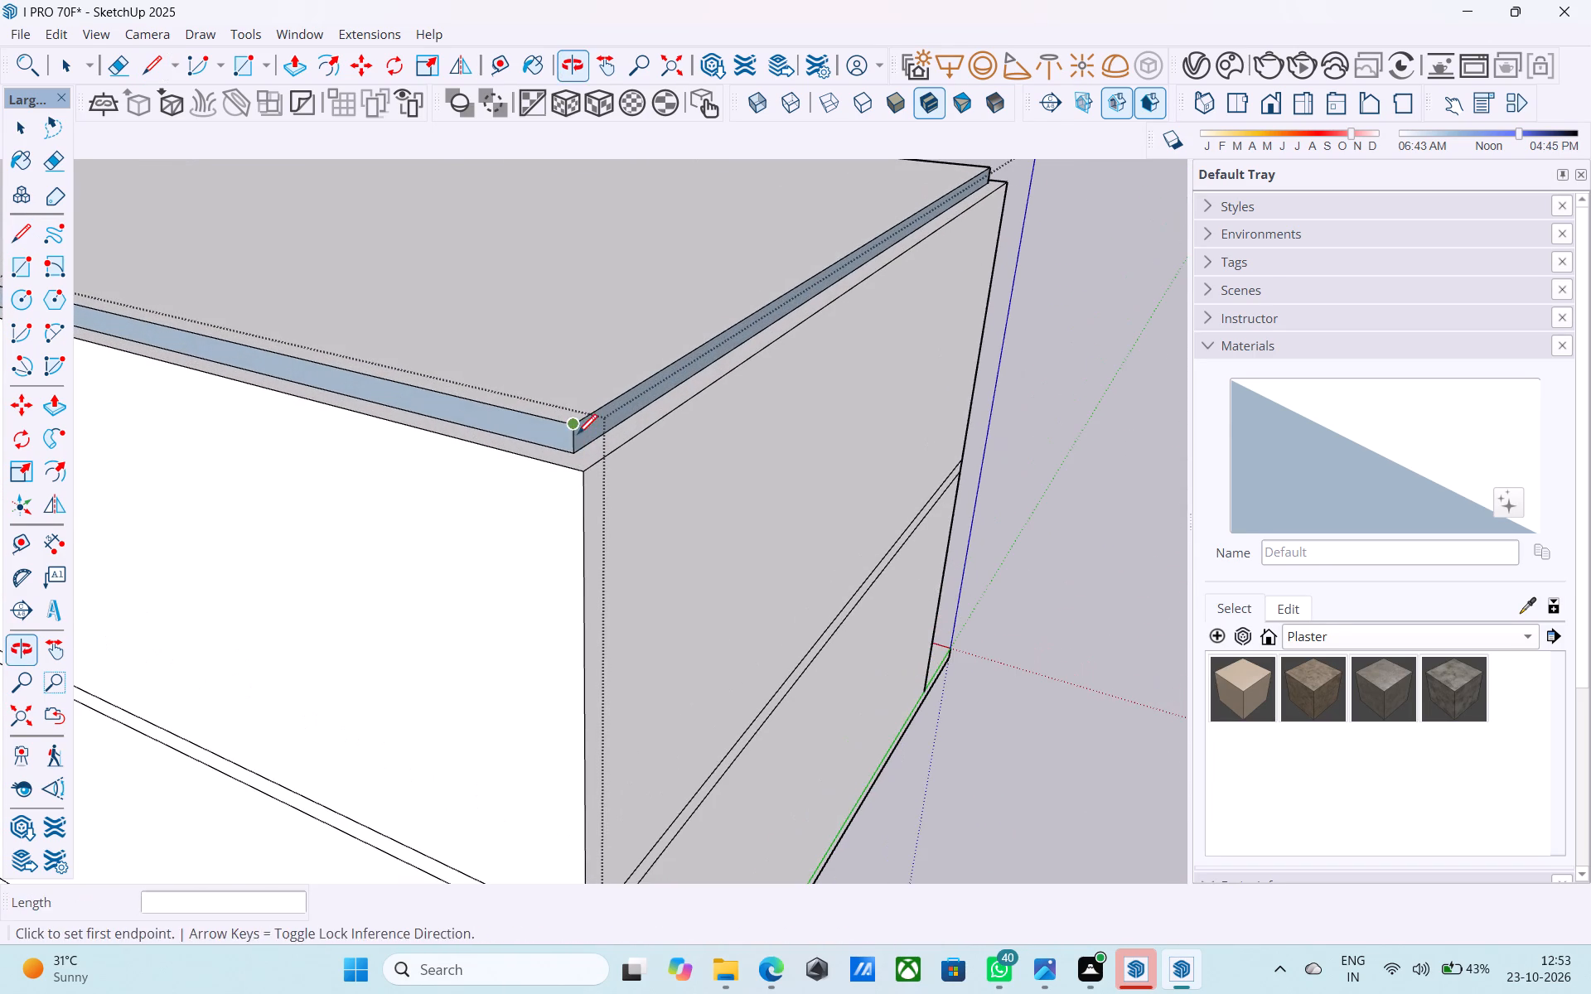
{"action": "key", "text": "space"}
{"action": "left_click", "coordinate": [566, 435]}
{"action": "right_click", "coordinate": [566, 435]}
{"action": "left_click", "coordinate": [679, 697]}
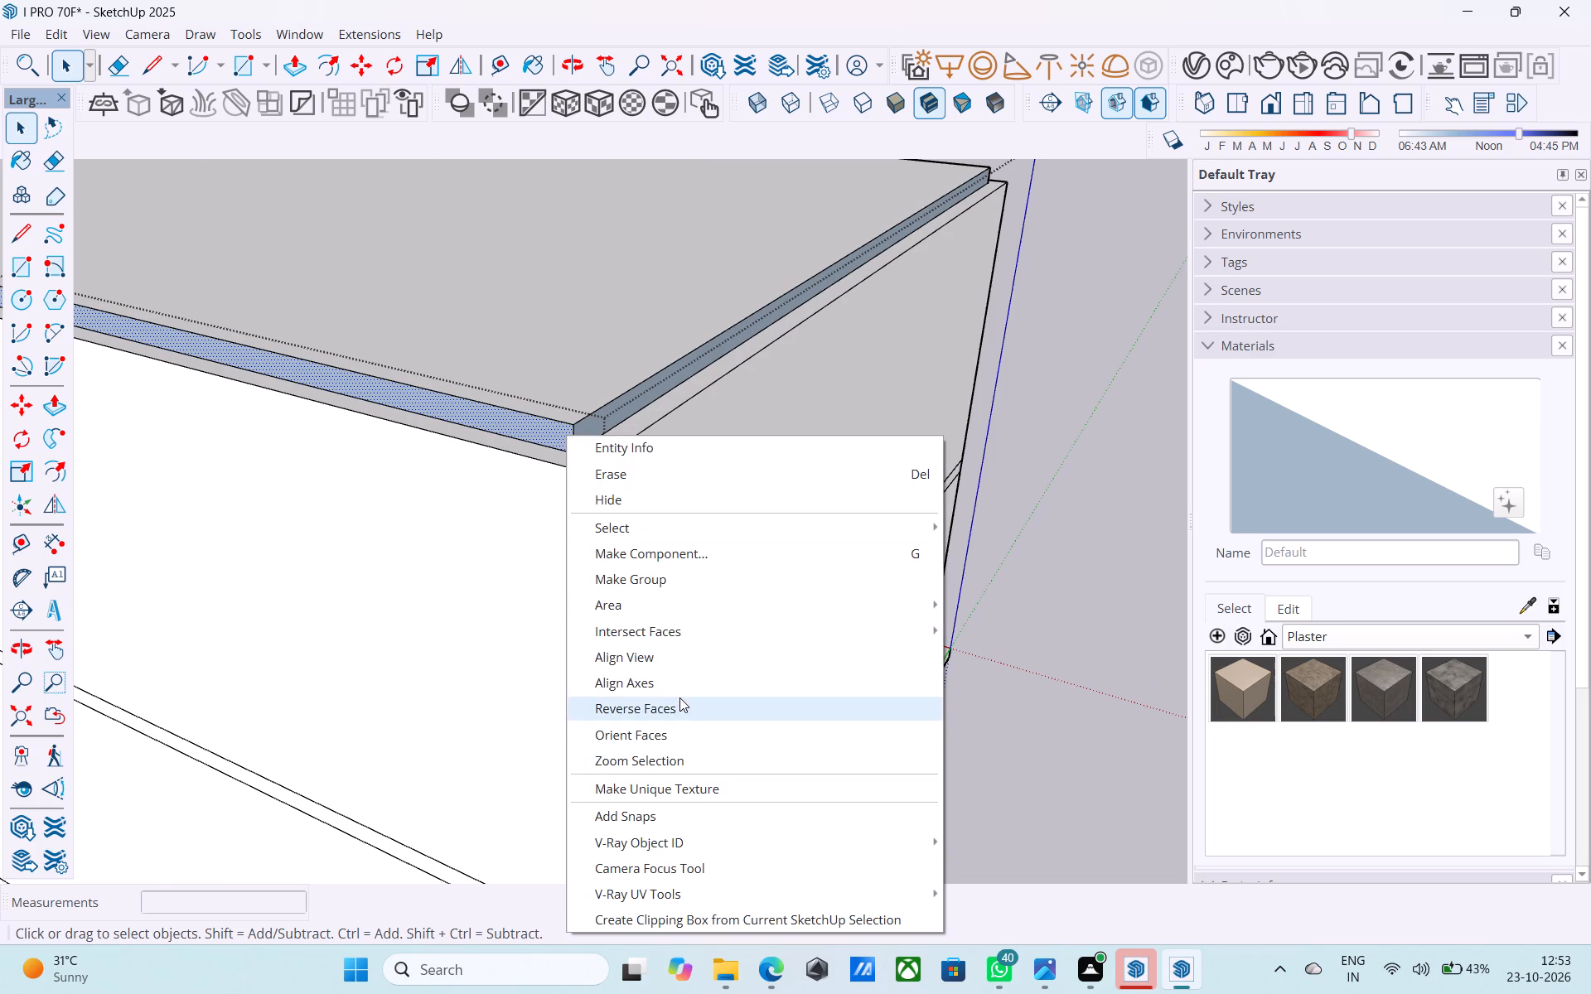
{"action": "left_click", "coordinate": [606, 425]}
{"action": "right_click", "coordinate": [606, 425]}
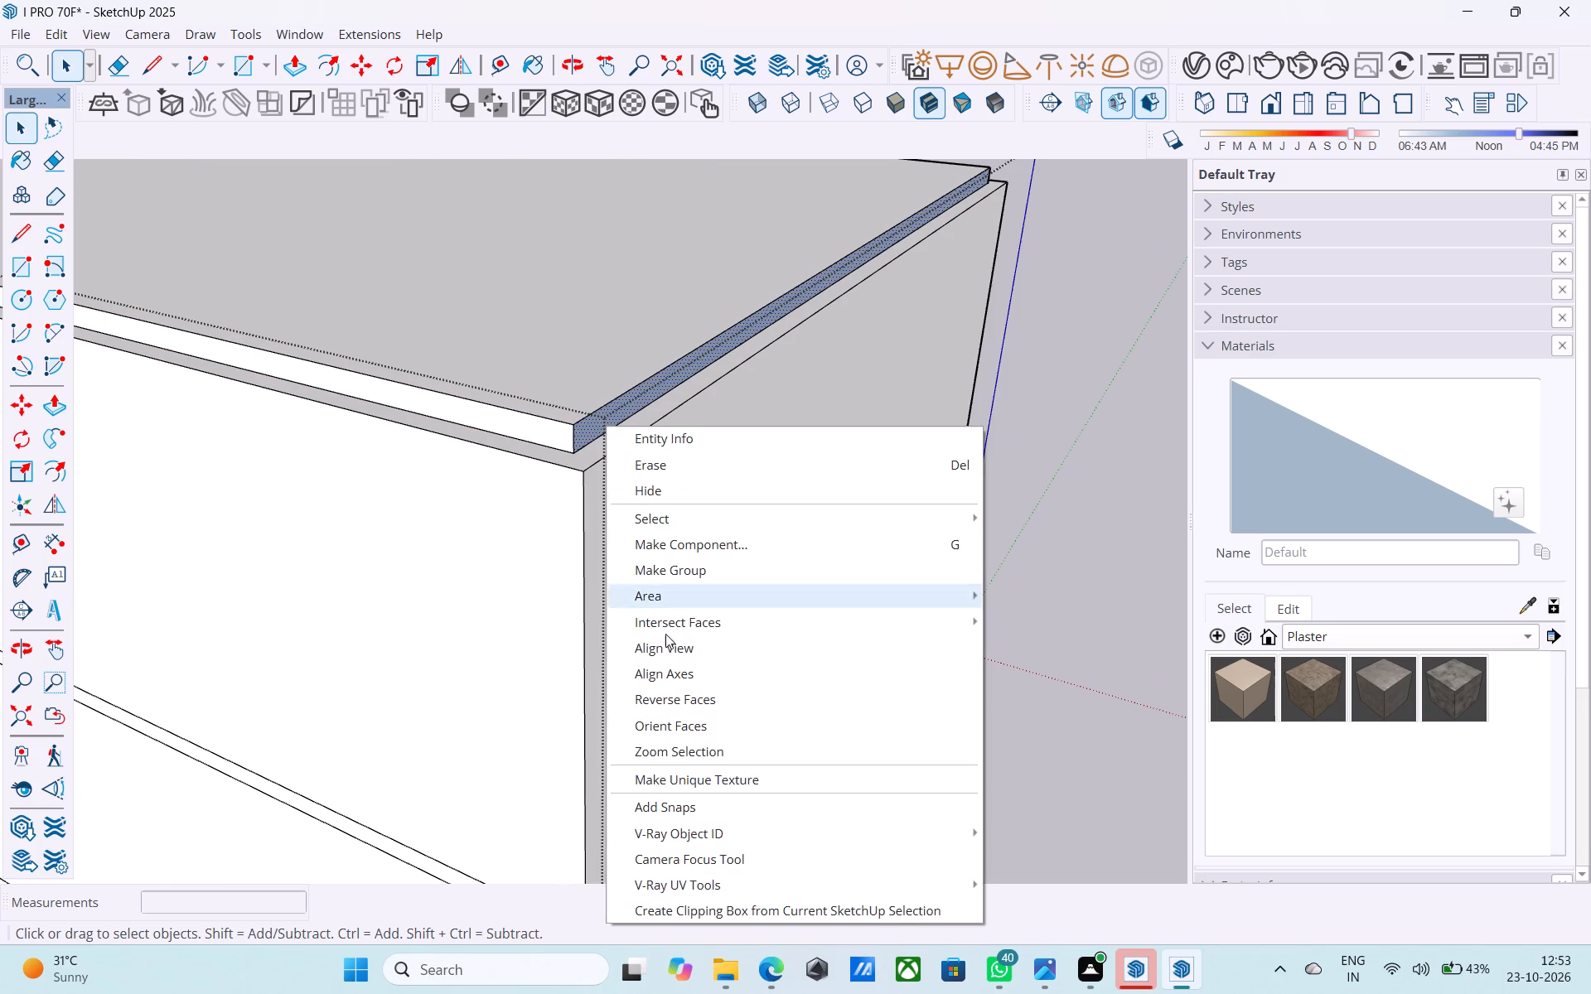
{"action": "left_click", "coordinate": [681, 692]}
Reverse the roof slab's other two edge faces, which meet at the corner above the small upper room.
{"action": "scroll", "coordinate": [679, 615], "scroll_direction": "down", "scroll_amount": 8}
{"action": "middle_click_drag", "start_coordinate": [584, 512], "coordinate": [1007, 396]}
{"action": "middle_click_drag", "start_coordinate": [653, 408], "coordinate": [1019, 482]}
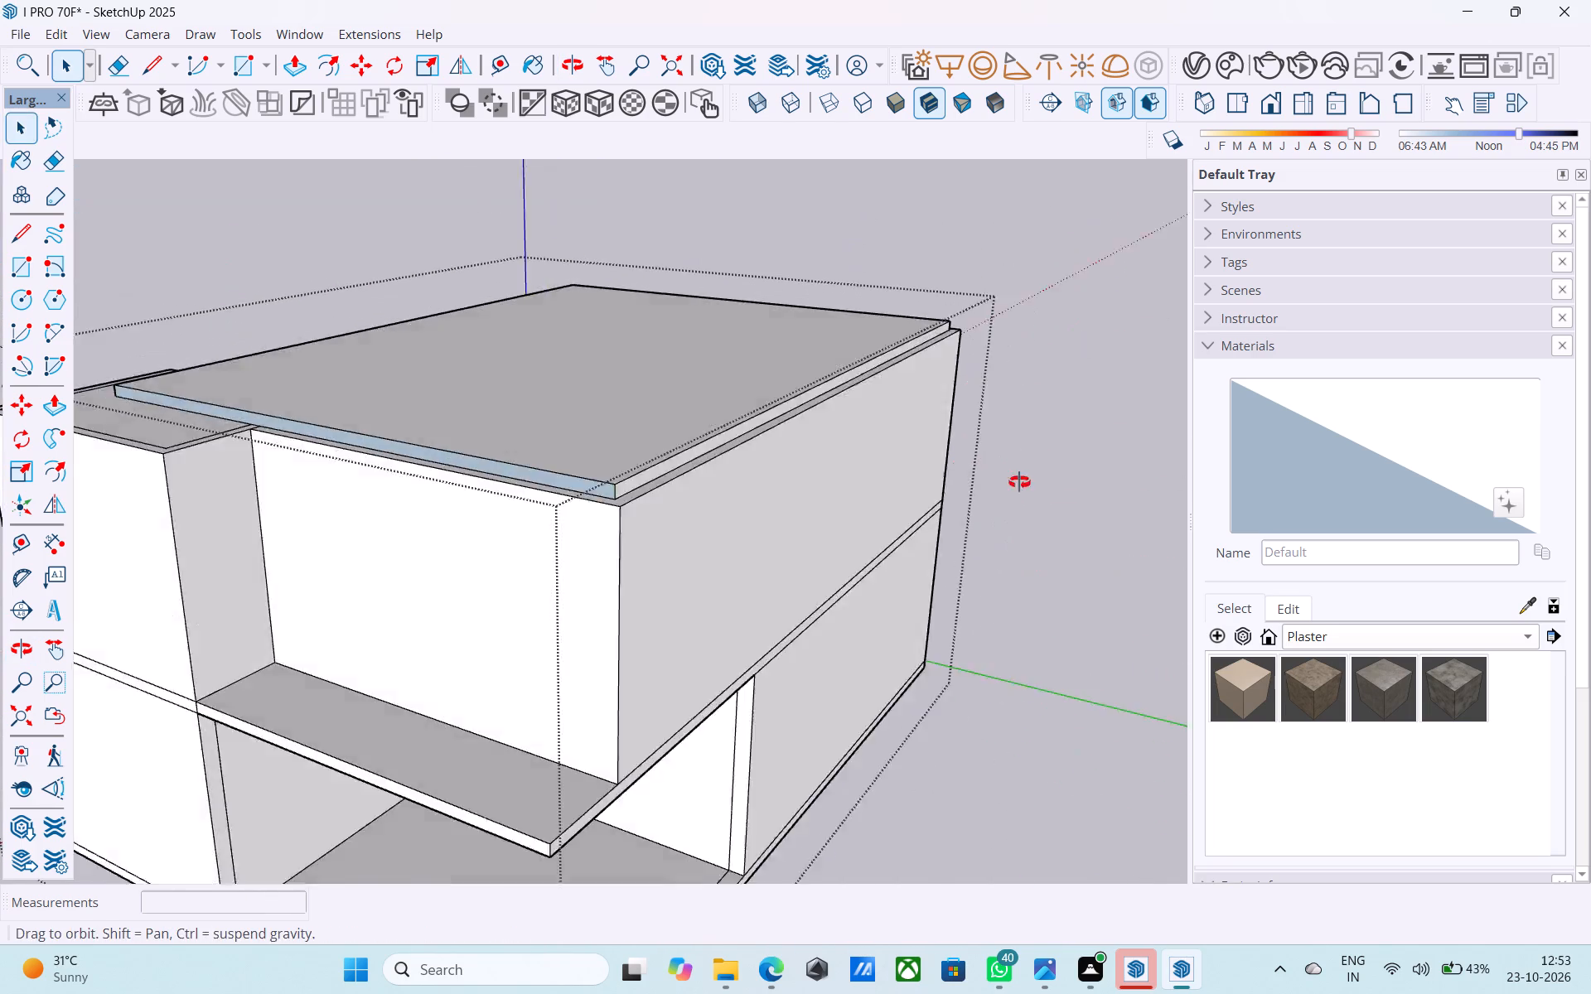
{"action": "middle_click_drag", "start_coordinate": [1019, 482], "coordinate": [1043, 482]}
{"action": "middle_click_drag", "start_coordinate": [486, 424], "coordinate": [883, 443]}
{"action": "scroll", "coordinate": [714, 495], "scroll_direction": "up", "scroll_amount": 2}
{"action": "scroll", "coordinate": [689, 503], "scroll_direction": "down", "scroll_amount": 1}
{"action": "scroll", "coordinate": [683, 504], "scroll_direction": "up", "scroll_amount": 6}
{"action": "left_click", "coordinate": [654, 495]}
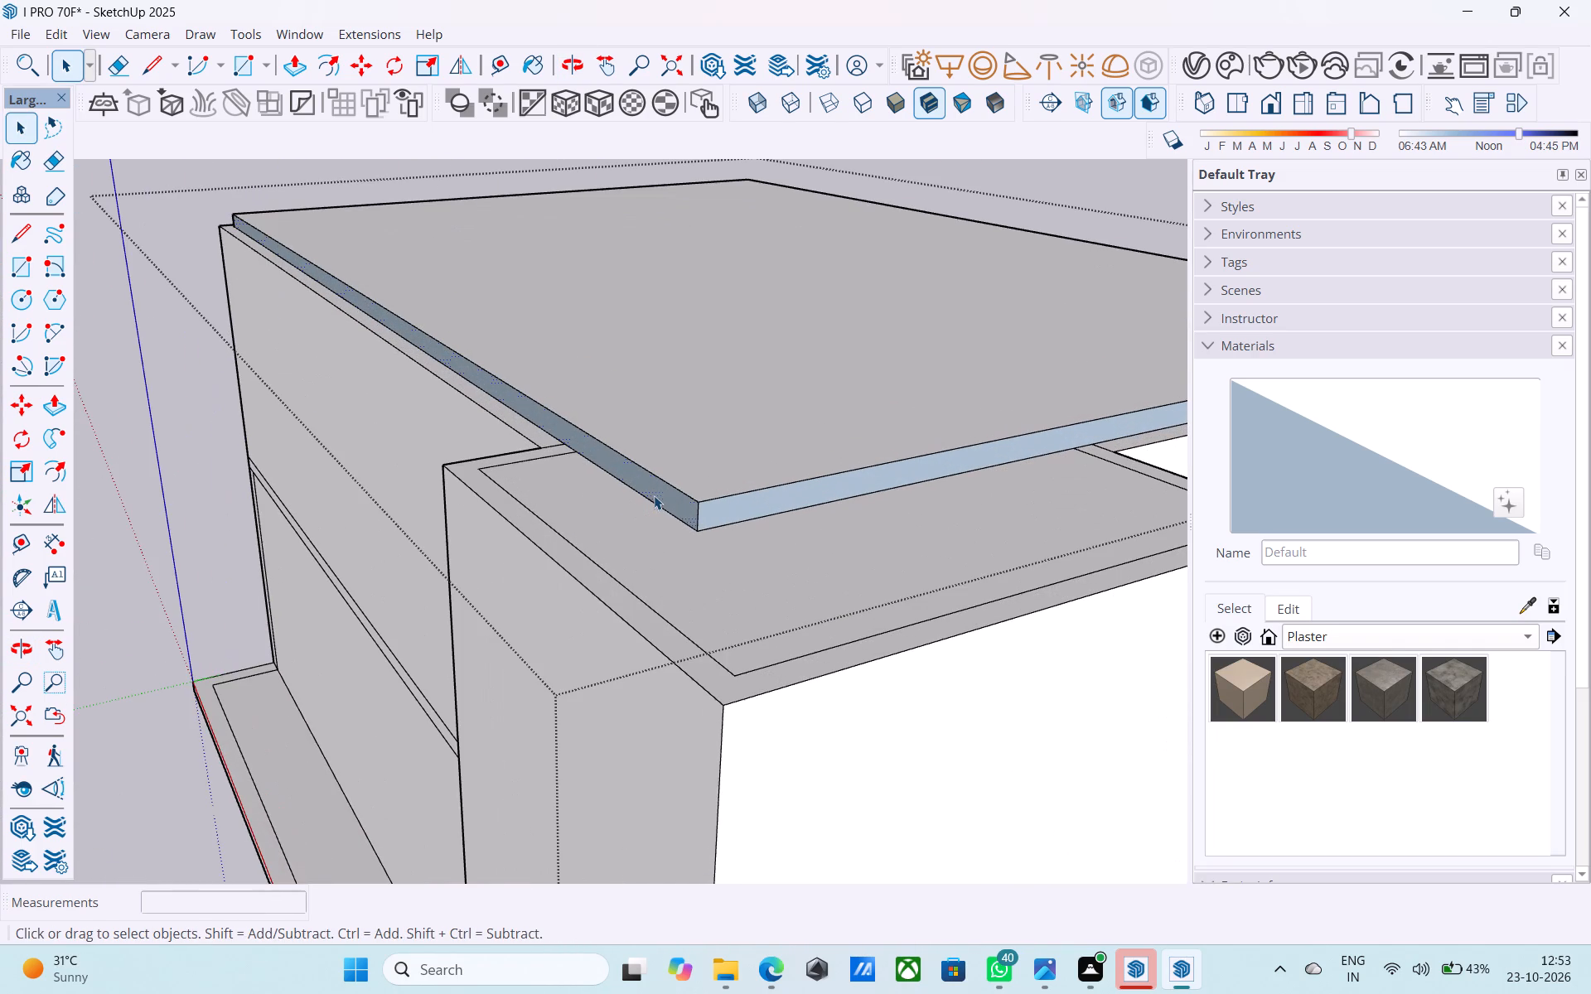
{"action": "right_click", "coordinate": [654, 495]}
{"action": "left_click", "coordinate": [743, 765]}
{"action": "left_click", "coordinate": [791, 496]}
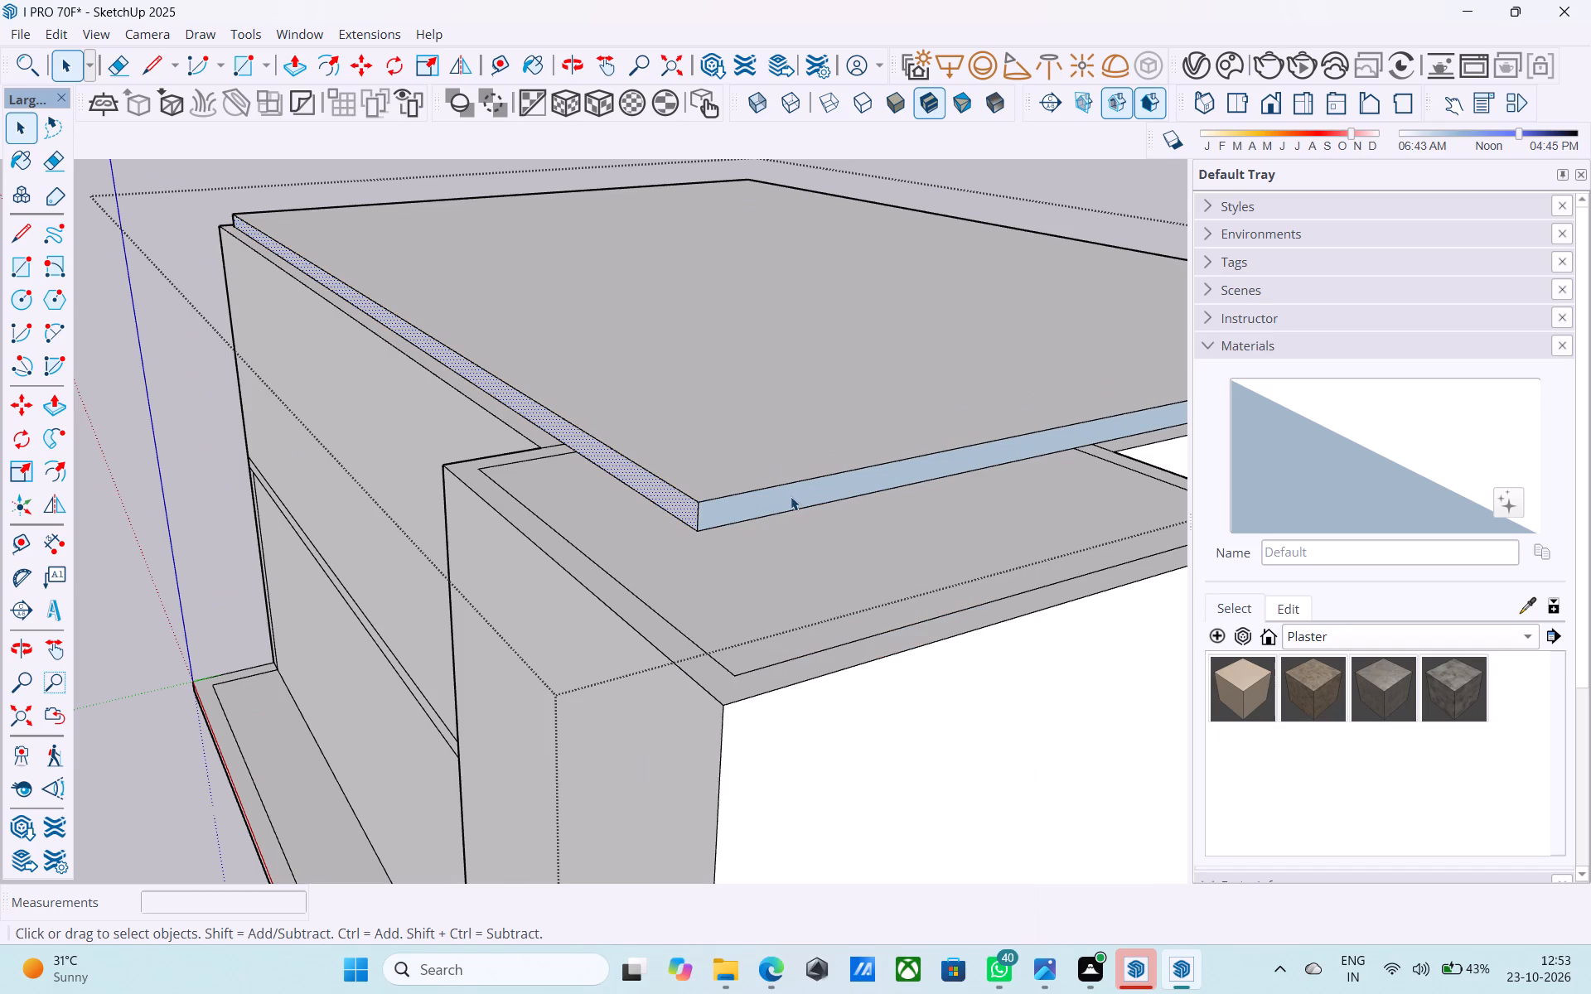
{"action": "right_click", "coordinate": [791, 496]}
{"action": "left_click", "coordinate": [849, 279]}
{"action": "scroll", "coordinate": [509, 369], "scroll_direction": "down", "scroll_amount": 6}
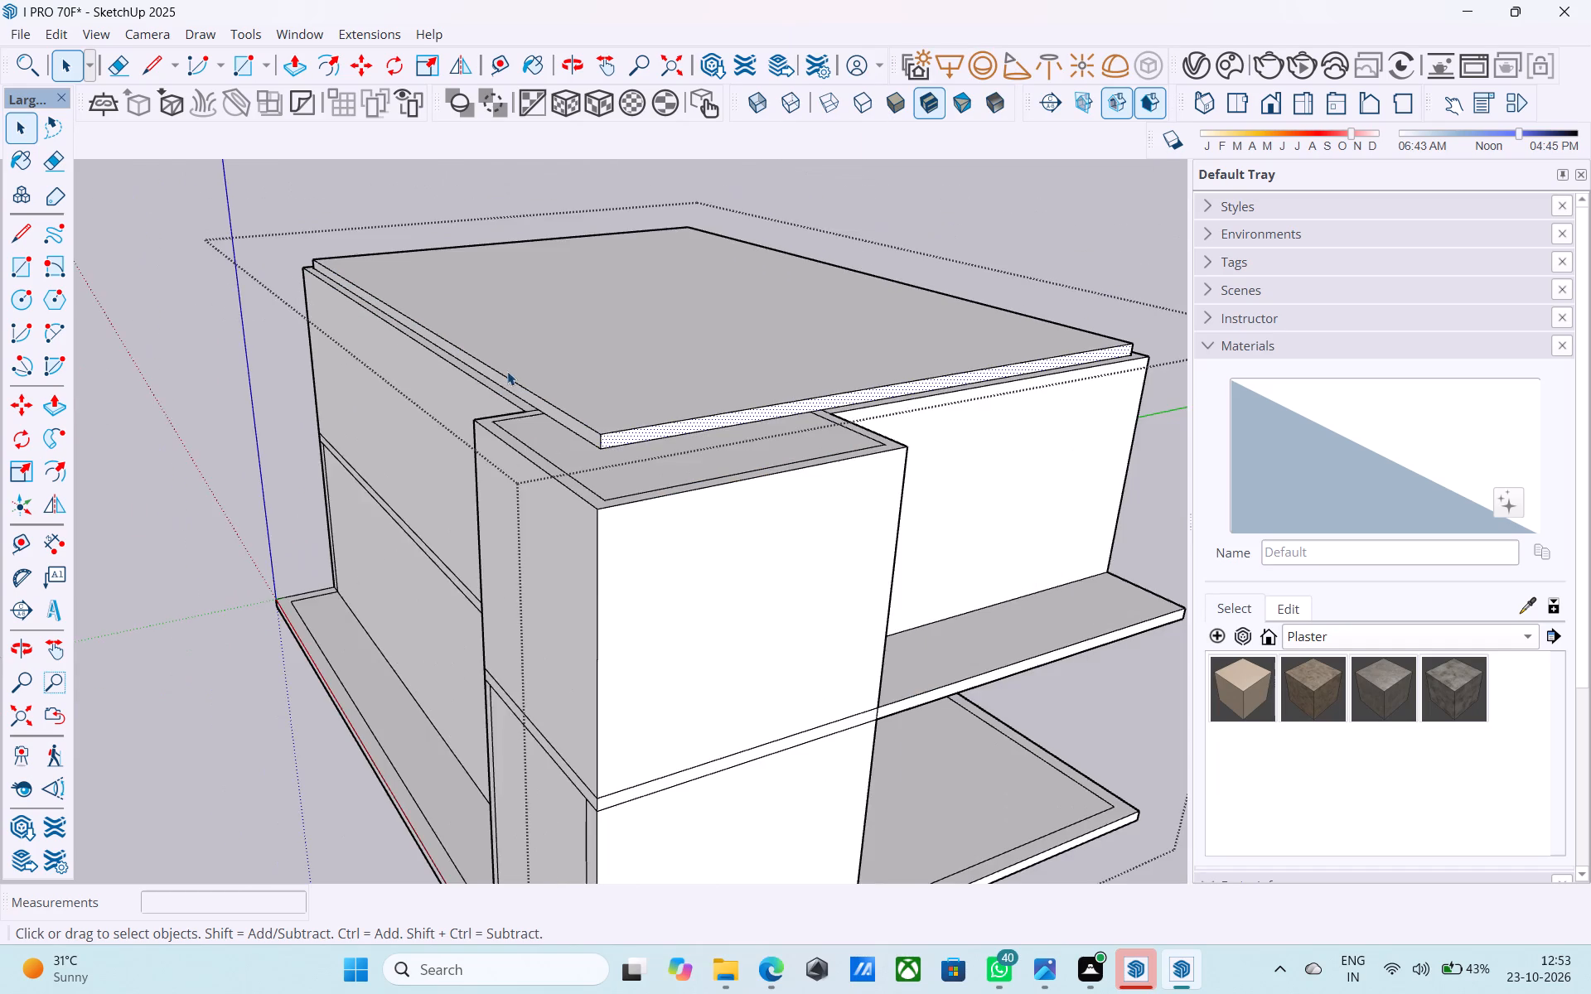
Push/pull the roof slab's edge face along the long wall beside the small room 6" outward, flush with the outer wall.
{"action": "middle_click_drag", "start_coordinate": [505, 374], "coordinate": [627, 402]}
{"action": "scroll", "coordinate": [733, 461], "scroll_direction": "up", "scroll_amount": 6}
{"action": "left_click", "coordinate": [733, 456]}
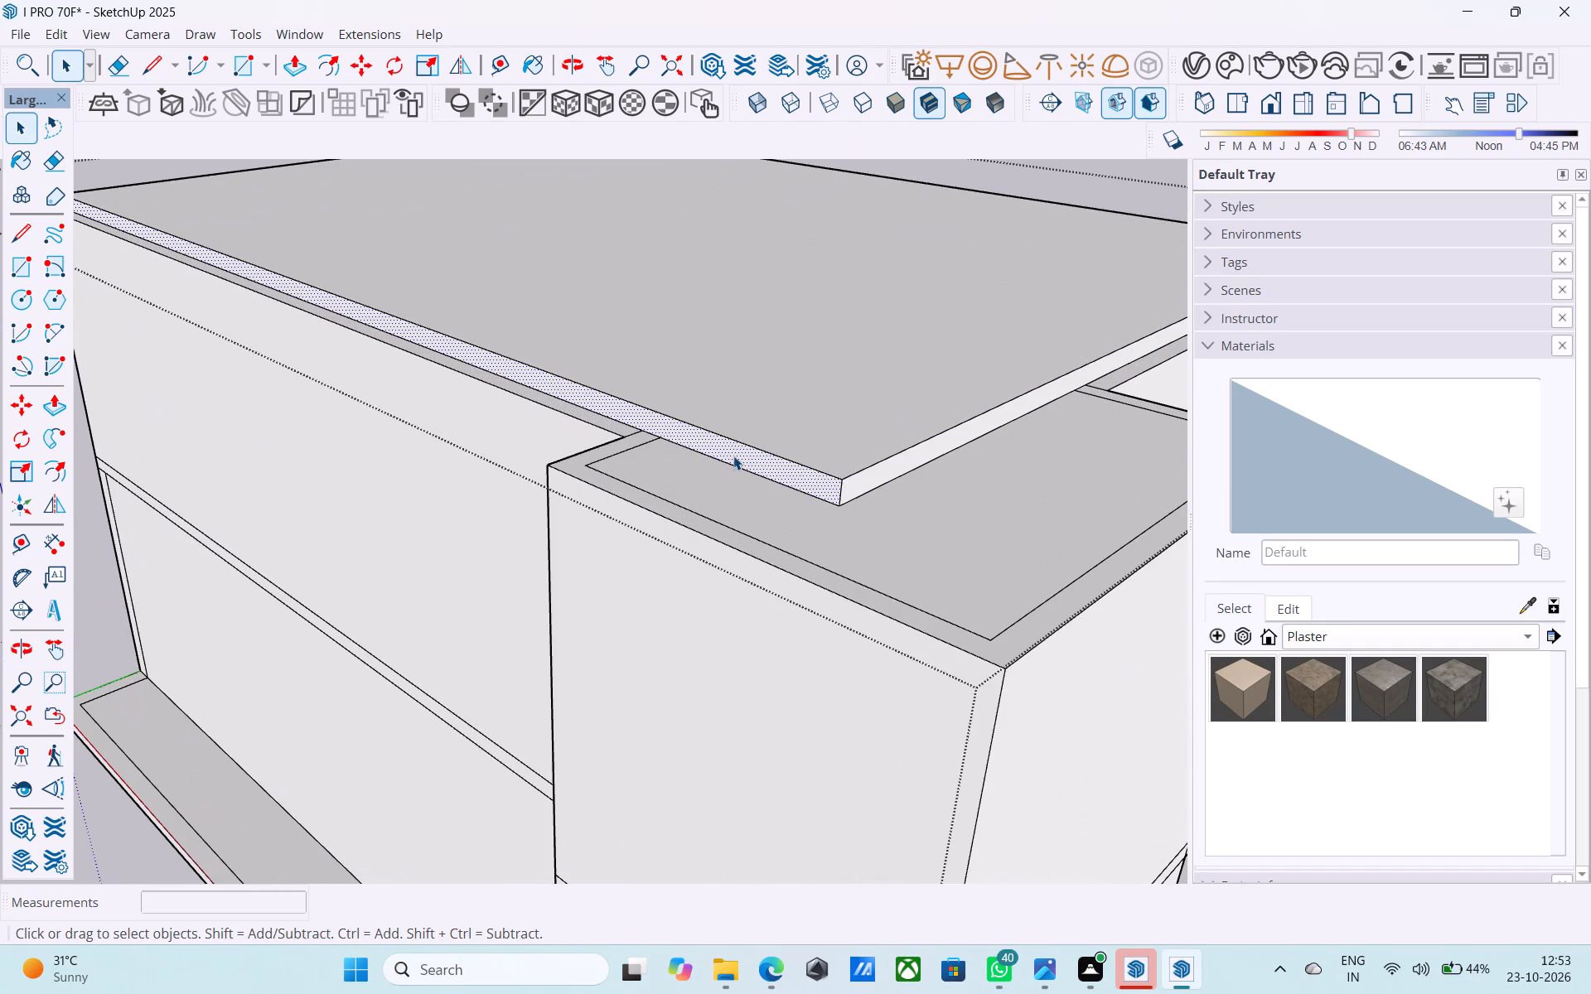
{"action": "key", "text": "p"}
{"action": "left_click", "coordinate": [492, 351]}
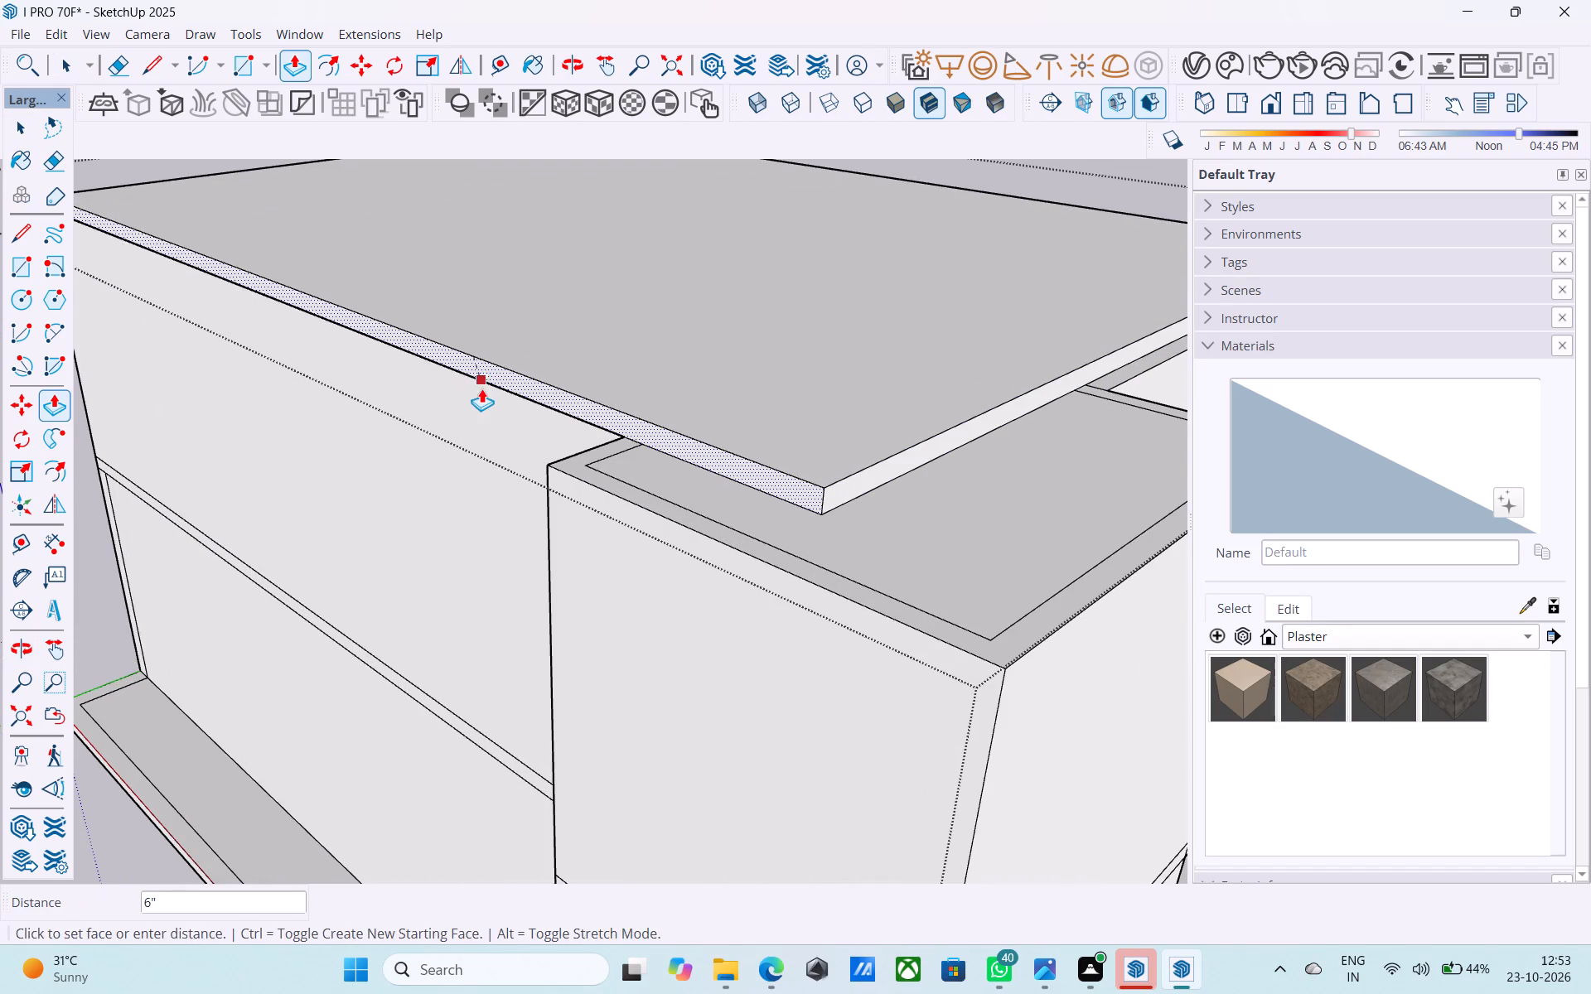
{"action": "left_click", "coordinate": [480, 392]}
Pull the roof slab's edge face on the opposite long side outward until it is flush with the outer wall.
{"action": "scroll", "coordinate": [394, 400], "scroll_direction": "down", "scroll_amount": 3}
{"action": "scroll", "coordinate": [390, 401], "scroll_direction": "up", "scroll_amount": 1}
{"action": "scroll", "coordinate": [389, 401], "scroll_direction": "down", "scroll_amount": 8}
{"action": "middle_click_drag", "start_coordinate": [694, 313], "coordinate": [231, 362]}
{"action": "middle_click_drag", "start_coordinate": [606, 357], "coordinate": [516, 353]}
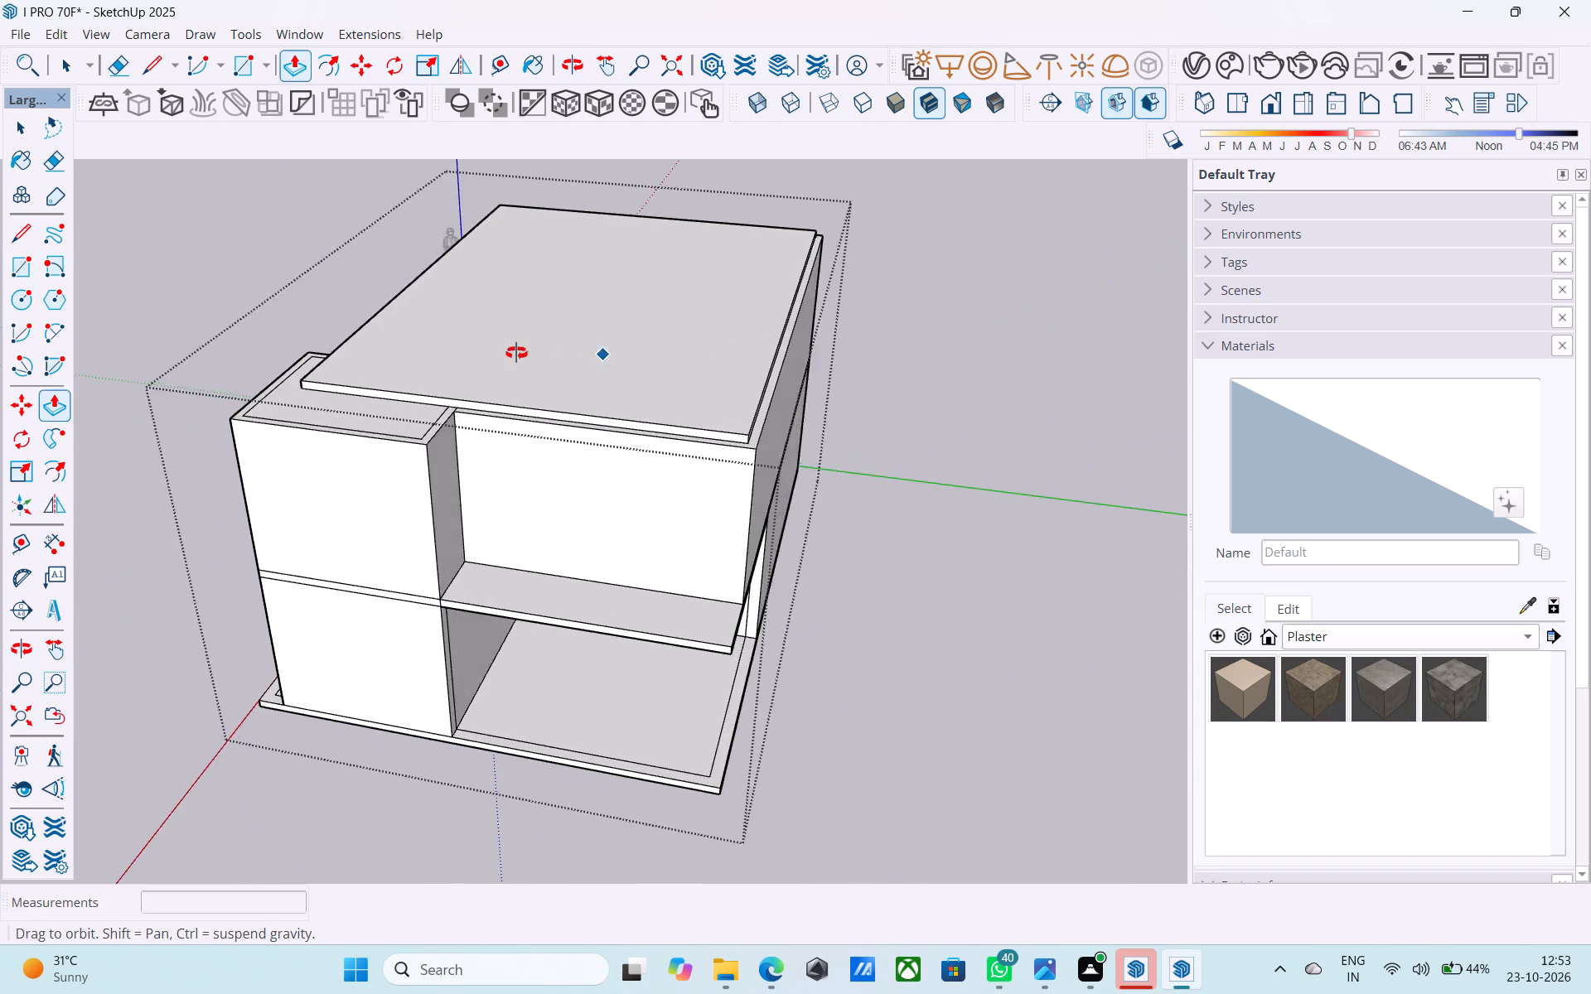
{"action": "middle_click_drag", "start_coordinate": [516, 353], "coordinate": [231, 343]}
{"action": "scroll", "coordinate": [431, 371], "scroll_direction": "up", "scroll_amount": 9}
{"action": "key", "text": "space"}
{"action": "middle_click_drag", "start_coordinate": [378, 365], "coordinate": [554, 342]}
{"action": "left_click", "coordinate": [526, 368]}
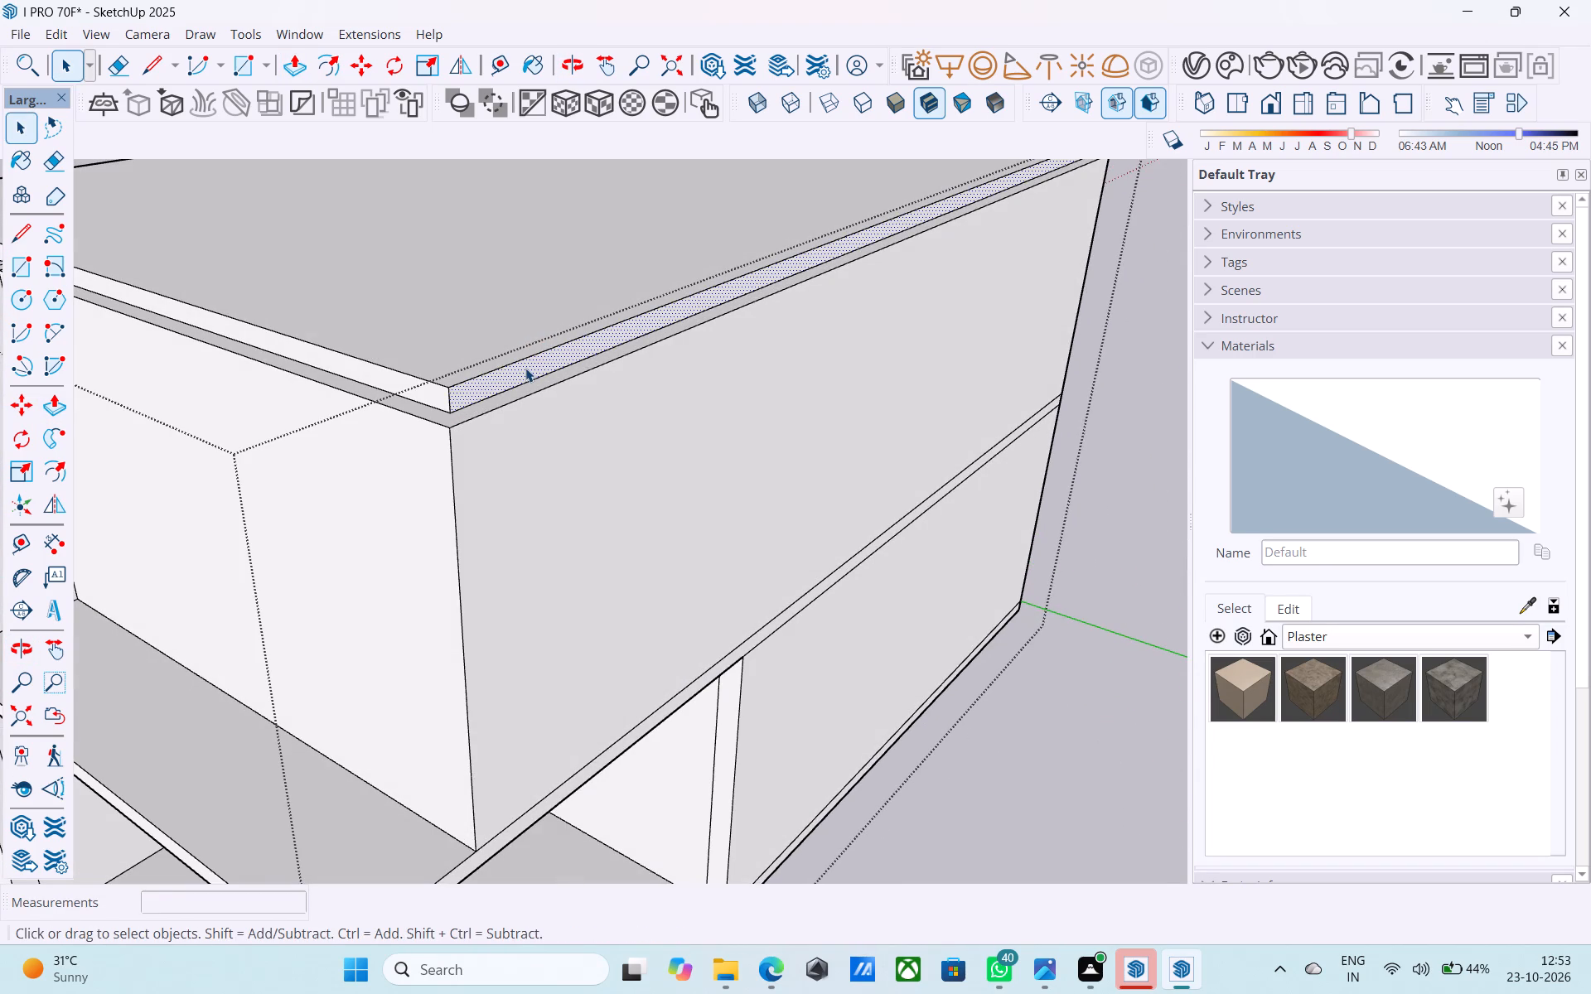
{"action": "key", "text": "p"}
{"action": "left_click", "coordinate": [525, 368]}
{"action": "left_click", "coordinate": [563, 413]}
Pull the slab's short edge face above the balcony outward until it is flush with the wall below.
{"action": "key", "text": "space"}
{"action": "left_click", "coordinate": [458, 397]}
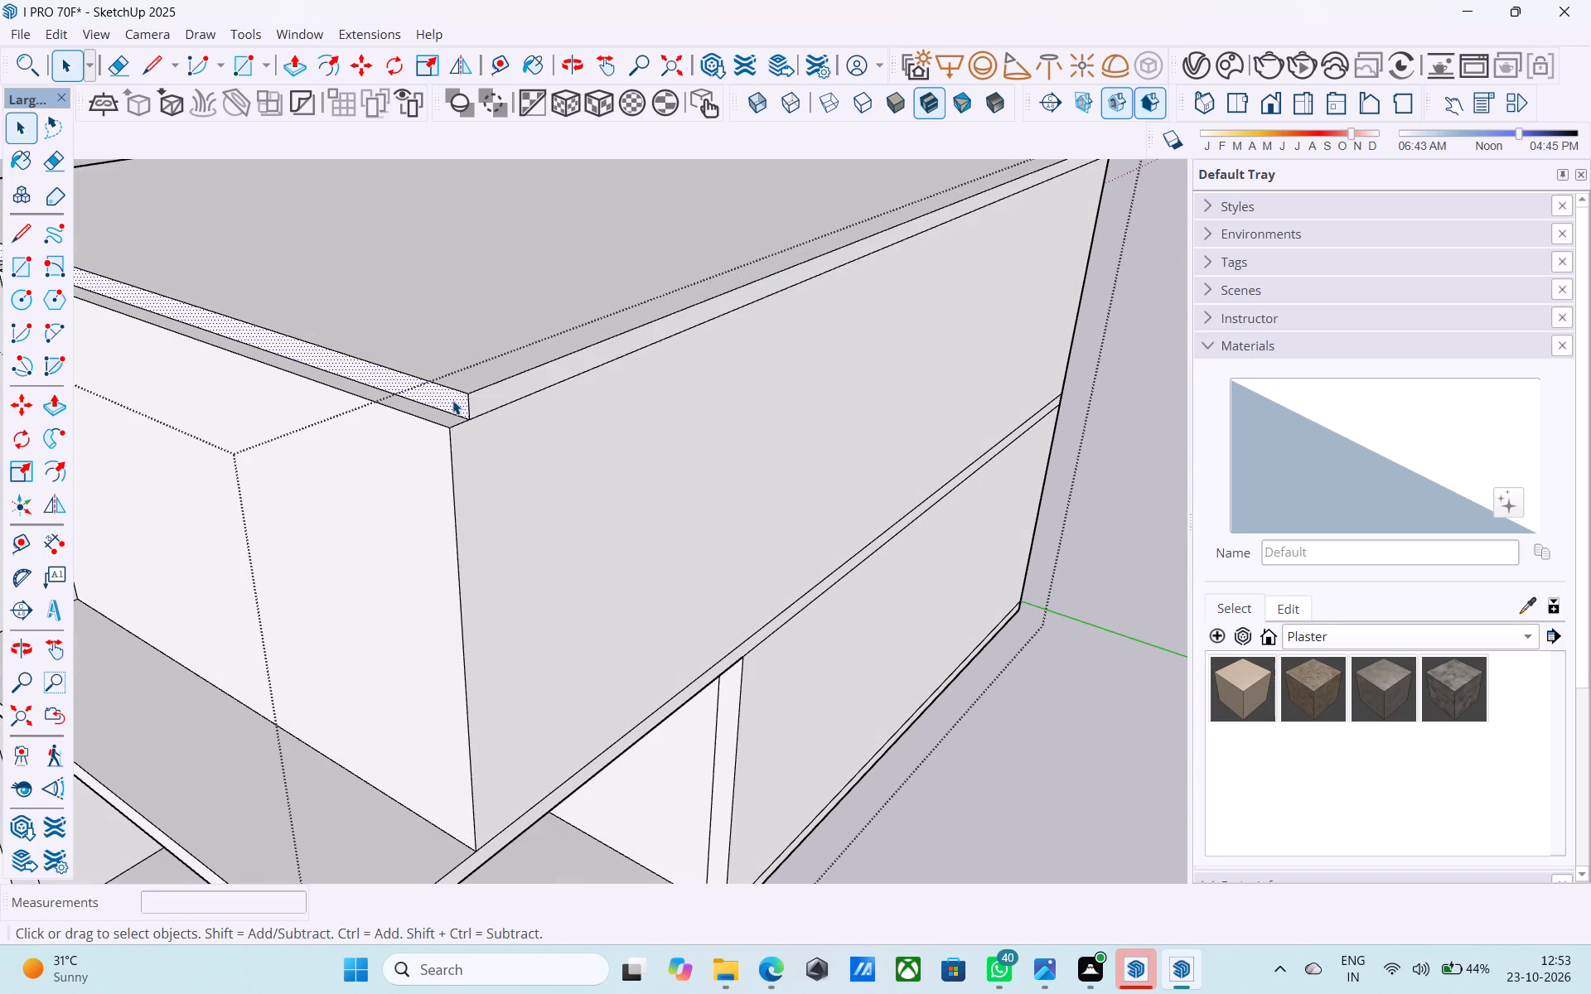
{"action": "key", "text": "p"}
{"action": "left_click", "coordinate": [452, 400]}
{"action": "left_click", "coordinate": [433, 455]}
Pull the slab's edge face at the rear short end outward until it is flush with the rear wall.
{"action": "scroll", "coordinate": [447, 456], "scroll_direction": "down", "scroll_amount": 13}
{"action": "middle_click_drag", "start_coordinate": [753, 378], "coordinate": [369, 383]}
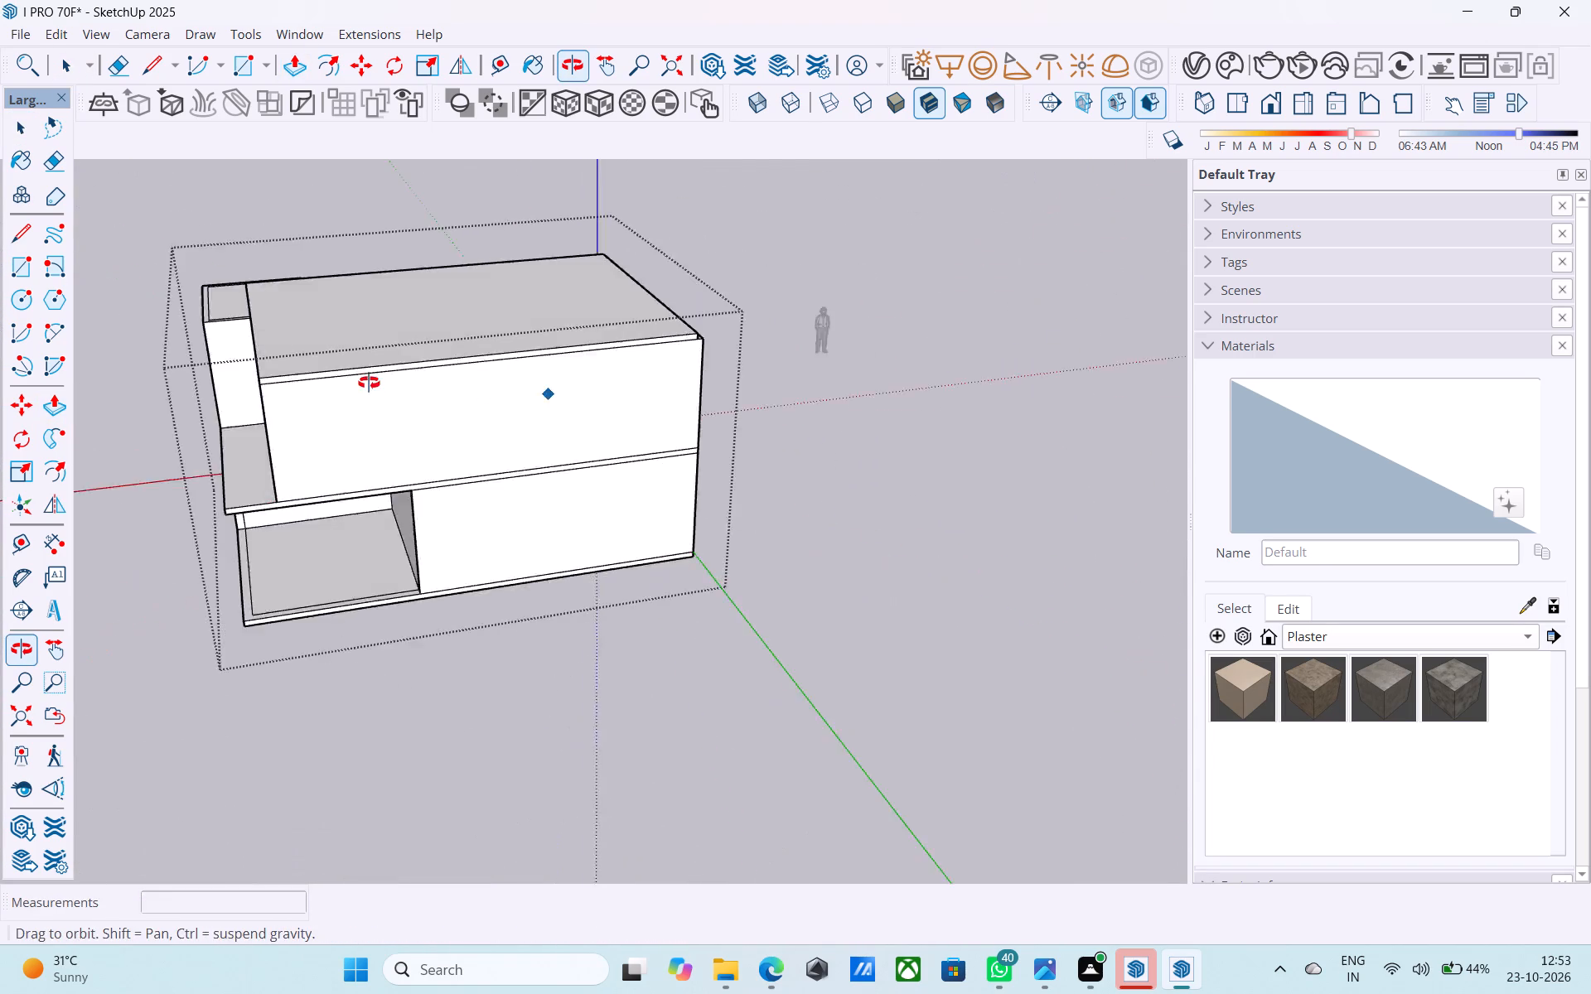
{"action": "middle_click_drag", "start_coordinate": [369, 383], "coordinate": [259, 373]}
{"action": "scroll", "coordinate": [565, 308], "scroll_direction": "up", "scroll_amount": 13}
{"action": "key", "text": "space"}
{"action": "left_click", "coordinate": [534, 320]}
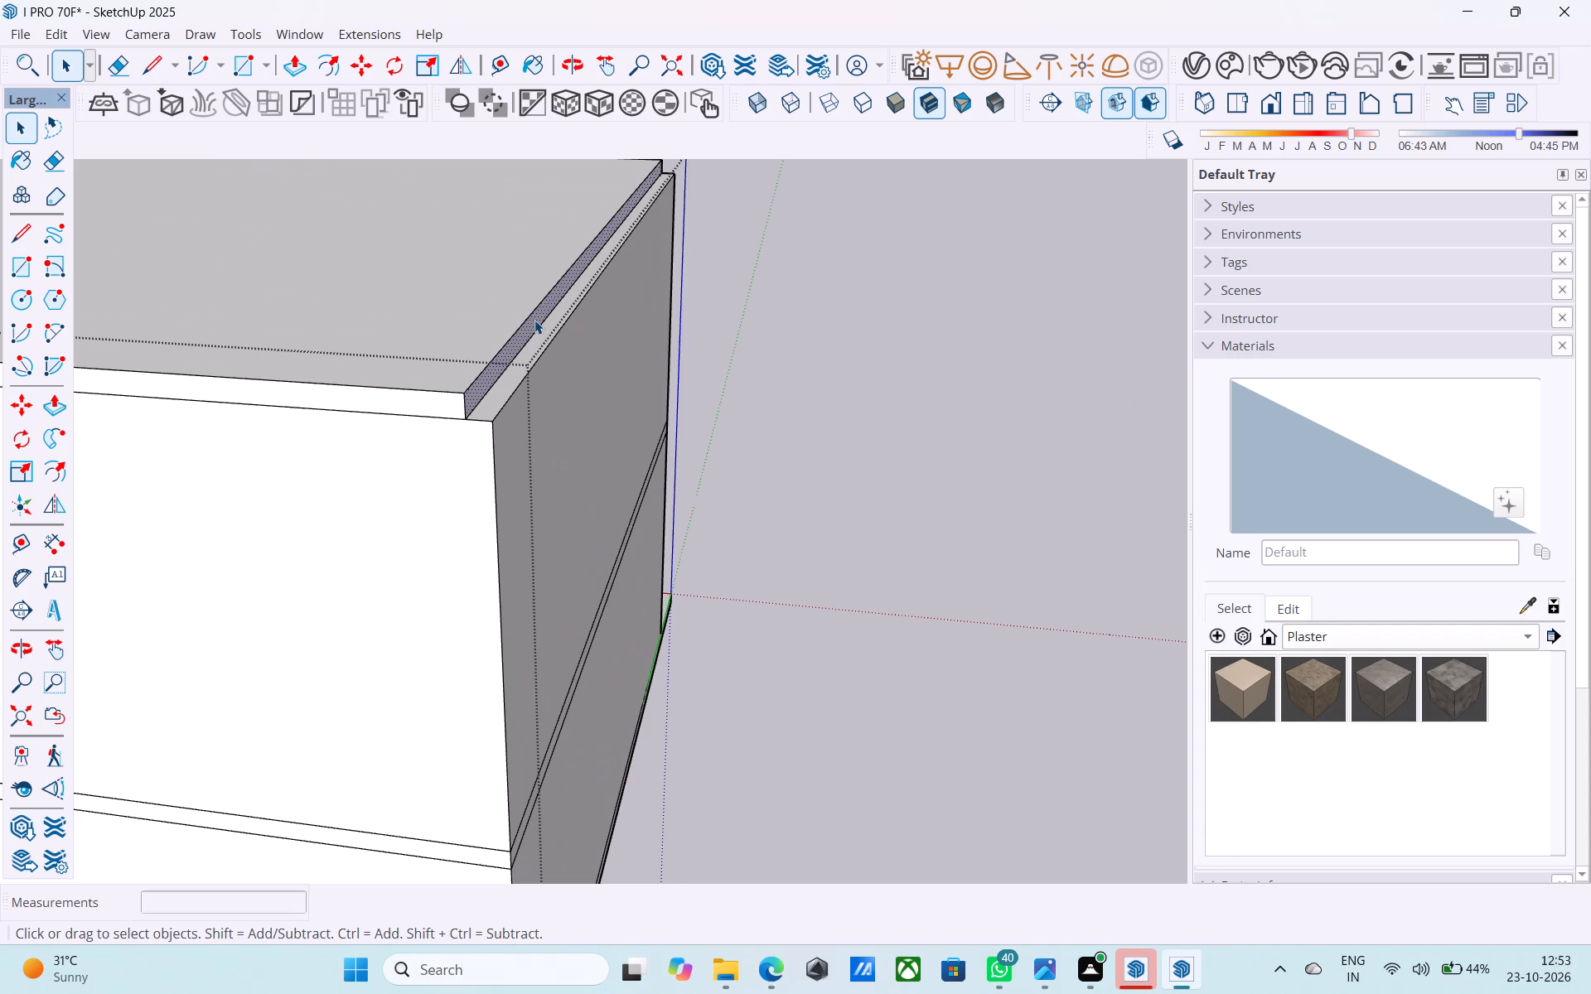
{"action": "key", "text": "p"}
{"action": "left_click", "coordinate": [534, 320]}
{"action": "left_click", "coordinate": [555, 378]}
Draw a 6" vertical line across the slab's front edge face where the small room's side wall meets the balcony wall.
{"action": "scroll", "coordinate": [727, 324], "scroll_direction": "down", "scroll_amount": 11}
{"action": "middle_click_drag", "start_coordinate": [424, 374], "coordinate": [1144, 349]}
{"action": "scroll", "coordinate": [634, 343], "scroll_direction": "up", "scroll_amount": 5}
{"action": "key", "text": "space"}
{"action": "scroll", "coordinate": [530, 326], "scroll_direction": "up", "scroll_amount": 5}
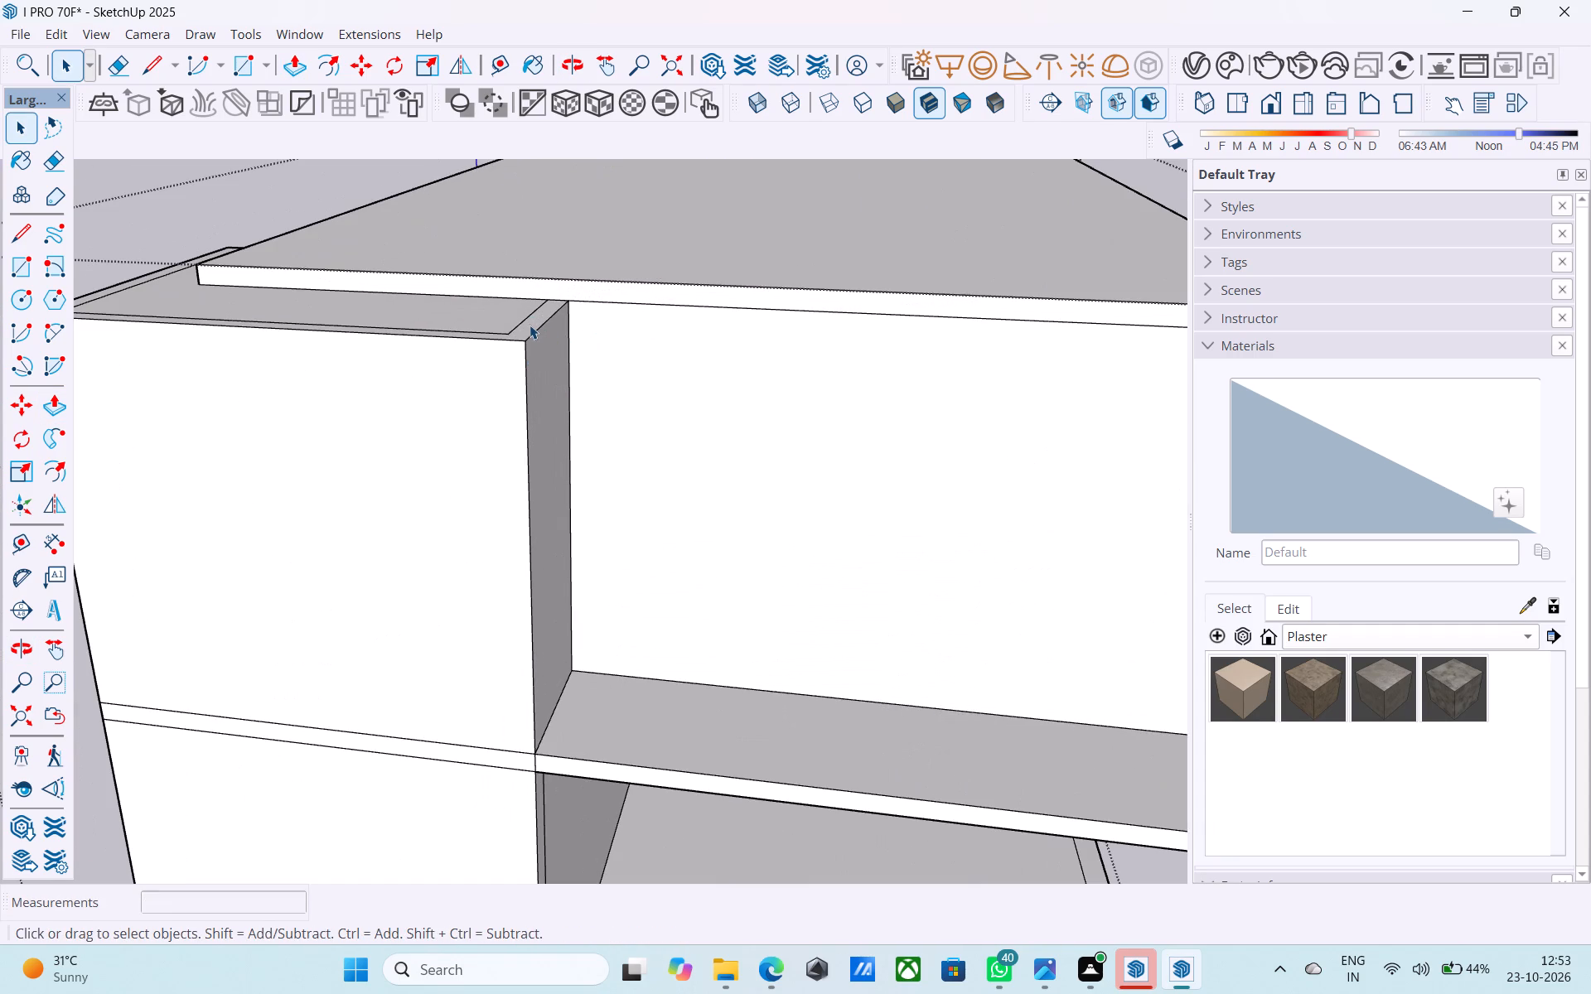
{"action": "key", "text": "l"}
{"action": "left_click", "coordinate": [564, 304]}
{"action": "left_click", "coordinate": [570, 284]}
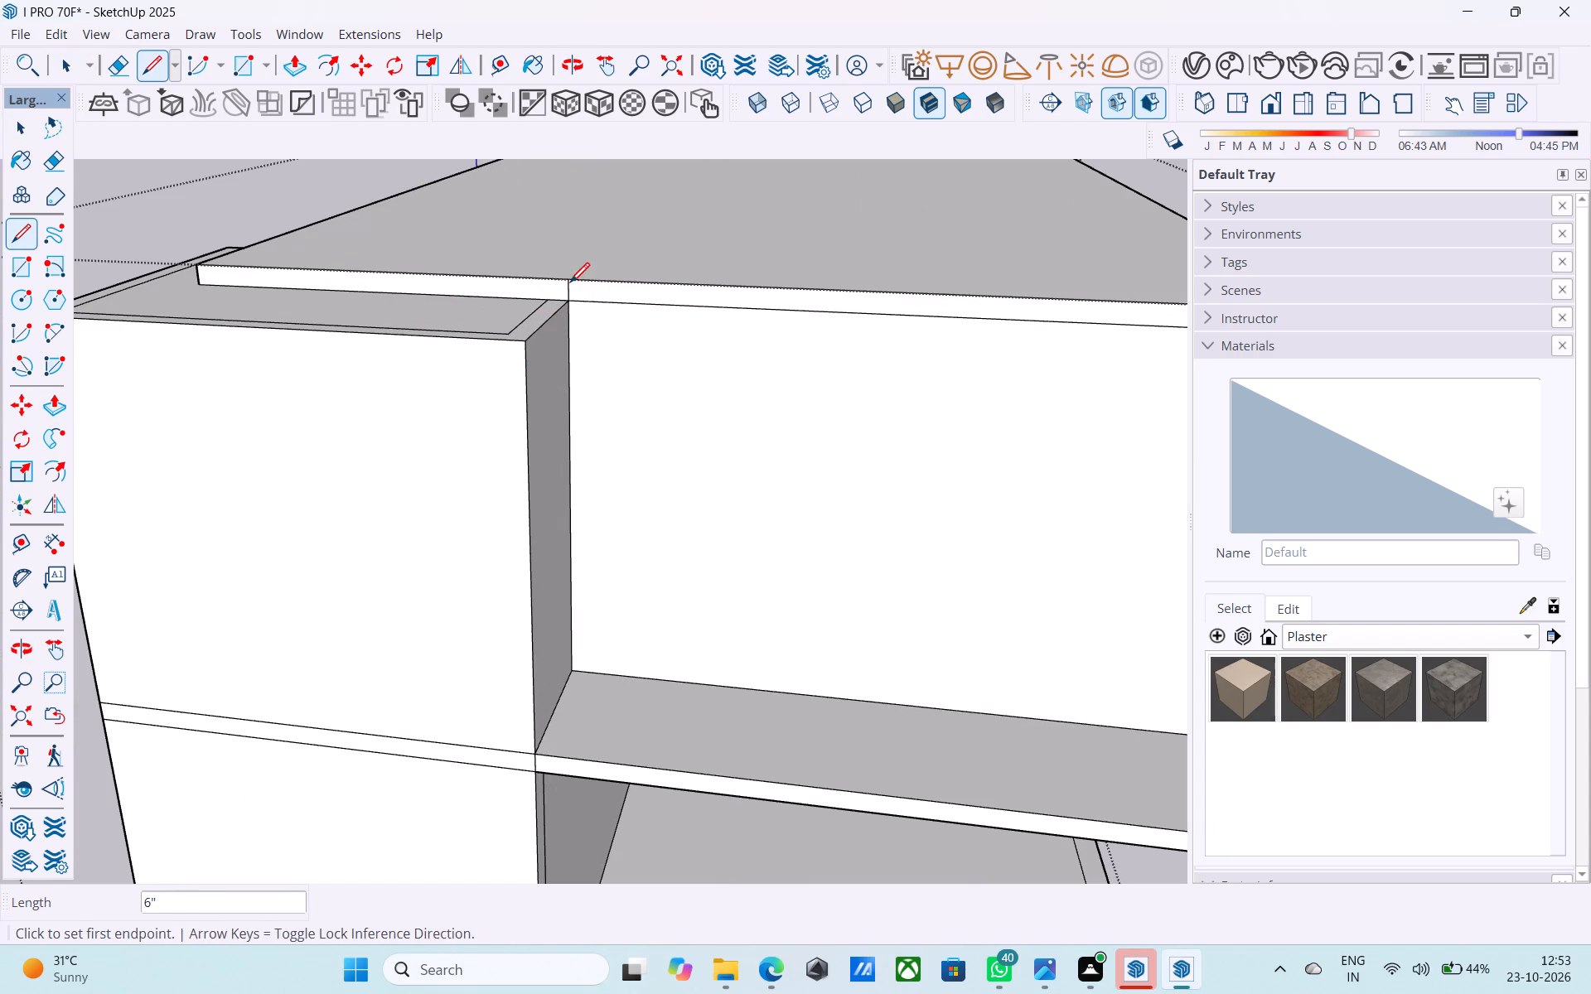
Extend the slab's front edge section over the small room by 3' 6" and another 6", flush with that room's front wall.
{"action": "key", "text": "space"}
{"action": "left_click", "coordinate": [534, 282]}
{"action": "scroll", "coordinate": [534, 283], "scroll_direction": "up", "scroll_amount": 3}
{"action": "left_click", "coordinate": [534, 292]}
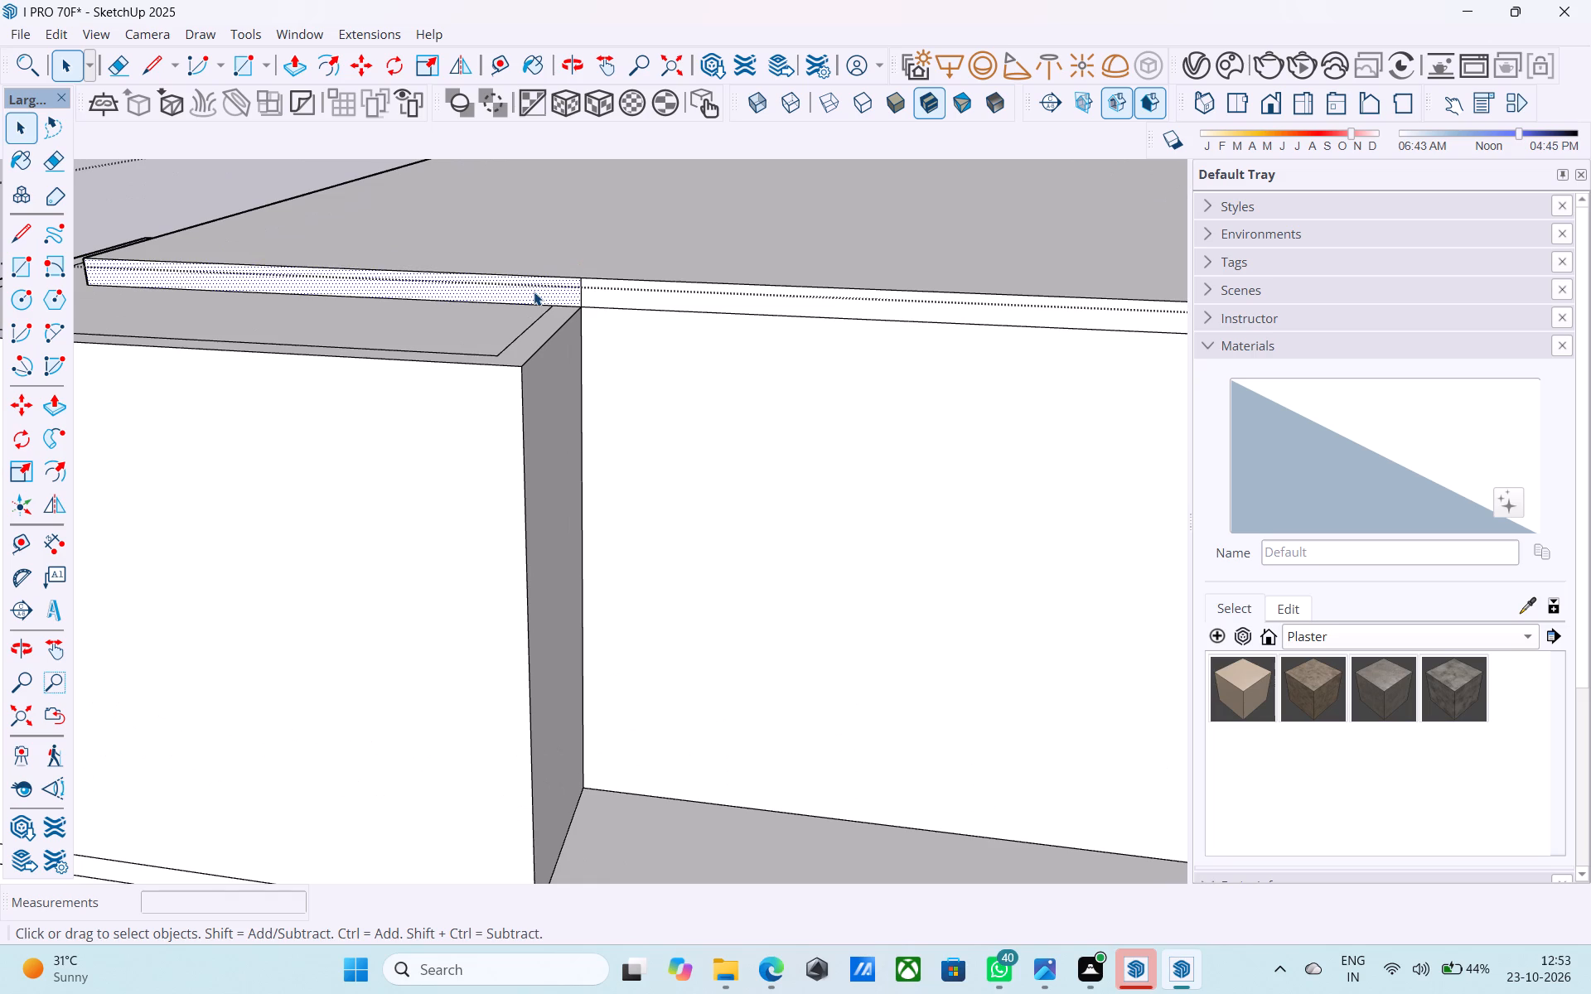
{"action": "key", "text": "p"}
{"action": "left_click", "coordinate": [534, 292]}
{"action": "scroll", "coordinate": [527, 300], "scroll_direction": "down", "scroll_amount": 5}
{"action": "left_click", "coordinate": [493, 370]}
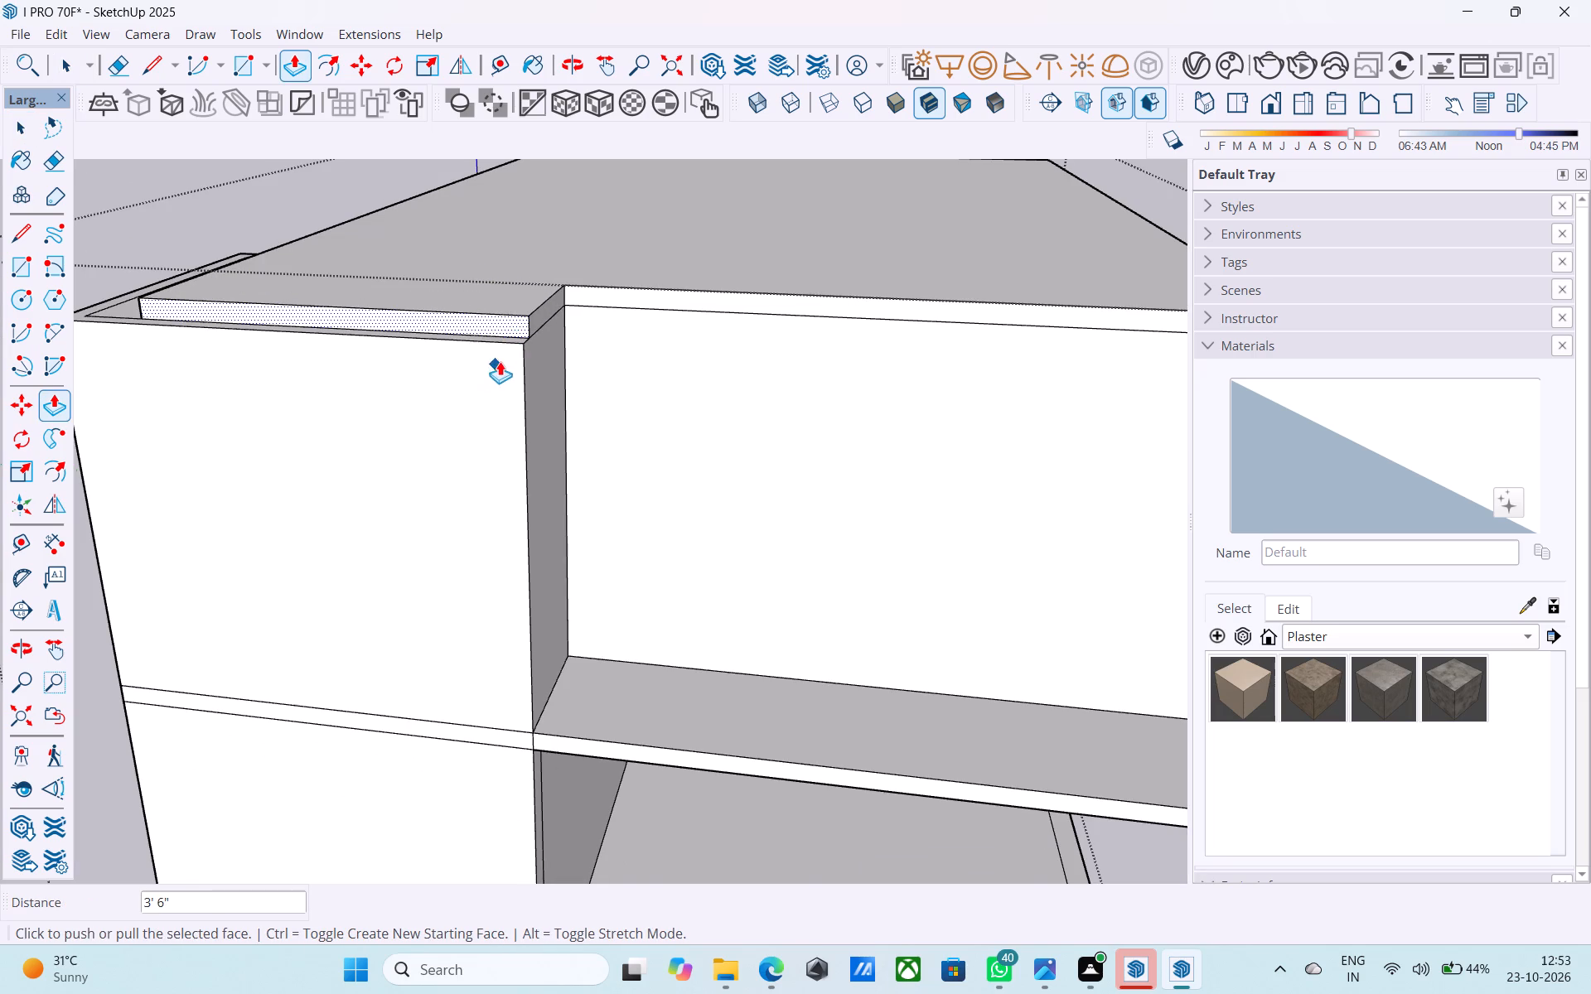
{"action": "left_click", "coordinate": [502, 318]}
{"action": "left_click", "coordinate": [480, 367]}
Draw a vertical line across the slab's long edge face where the projecting small room meets the long wall.
{"action": "scroll", "coordinate": [666, 268], "scroll_direction": "down", "scroll_amount": 7}
{"action": "middle_click_drag", "start_coordinate": [595, 283], "coordinate": [1097, 312]}
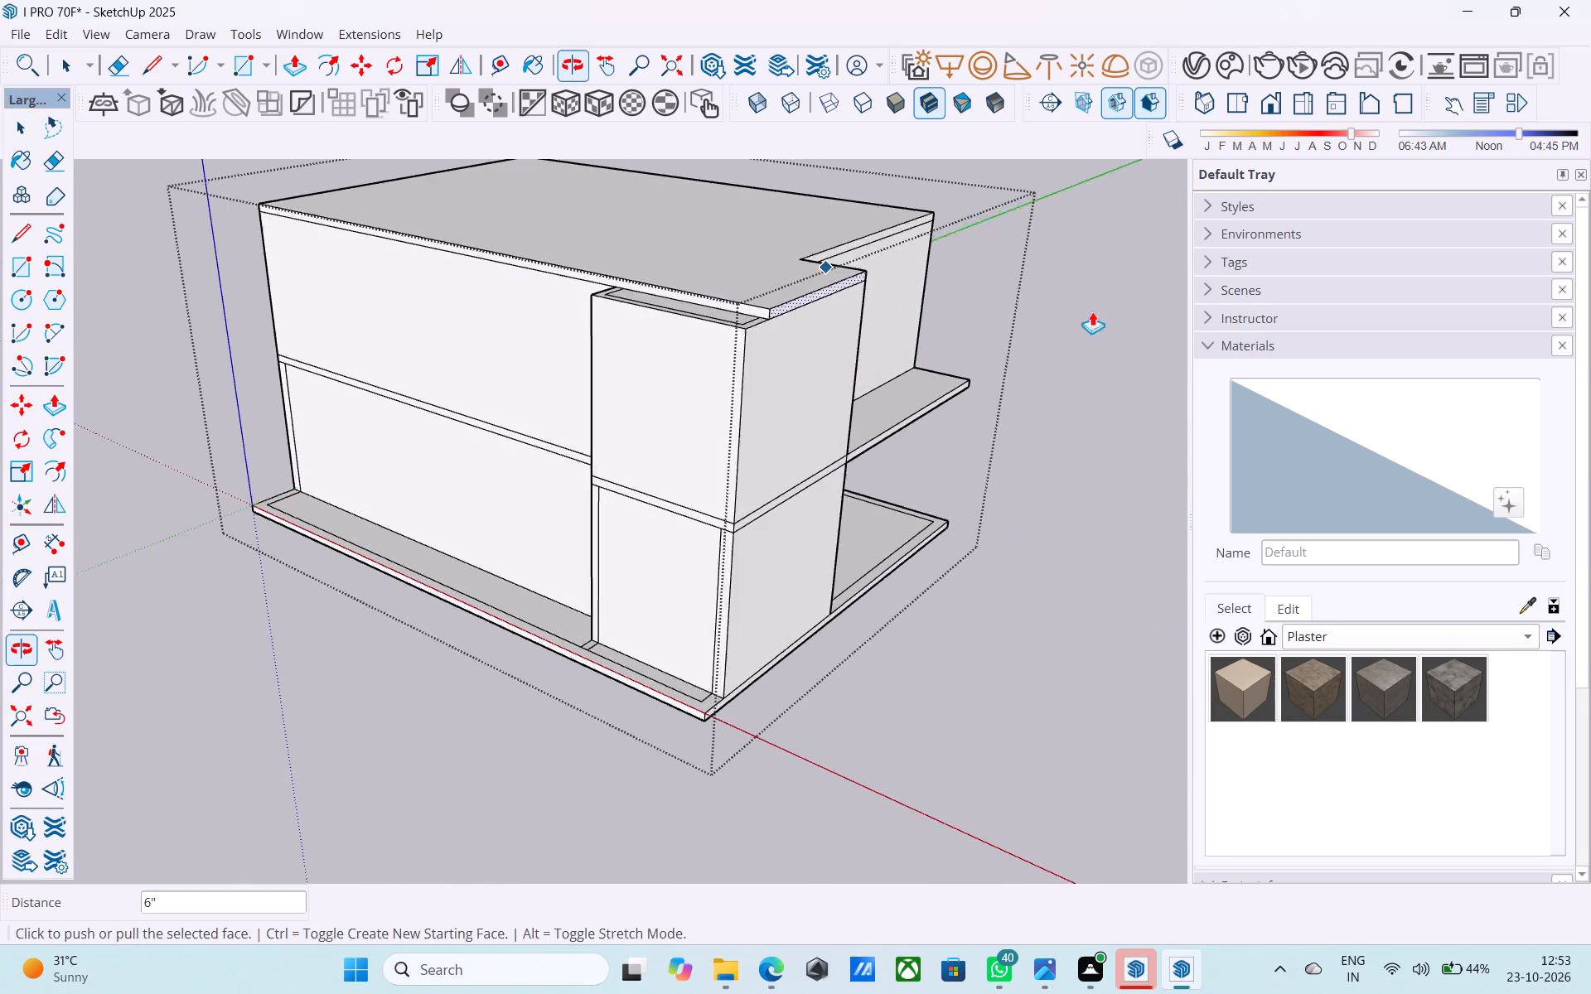
{"action": "middle_click_drag", "start_coordinate": [363, 311], "coordinate": [439, 324]}
{"action": "scroll", "coordinate": [635, 244], "scroll_direction": "up", "scroll_amount": 6}
{"action": "middle_click_drag", "start_coordinate": [642, 238], "coordinate": [655, 243]}
{"action": "key", "text": "l"}
{"action": "scroll", "coordinate": [633, 294], "scroll_direction": "up", "scroll_amount": 3}
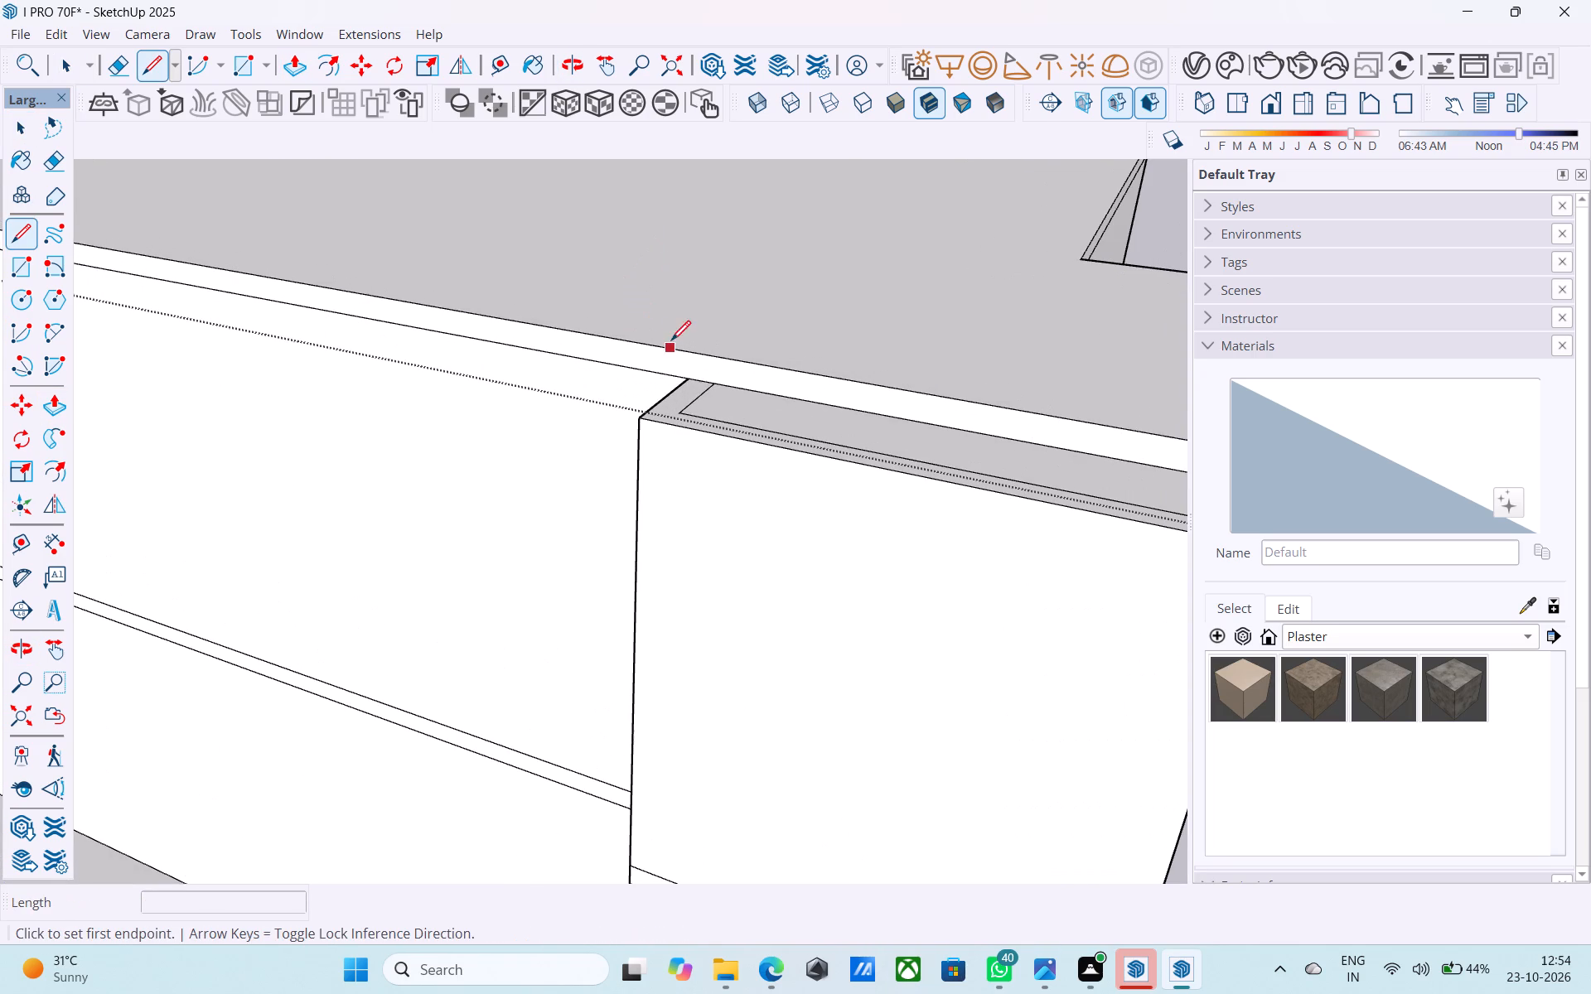
{"action": "left_click", "coordinate": [680, 388]}
{"action": "left_click", "coordinate": [694, 359]}
Extend the slab's long-side section over the small room by 1' 6" and another 6", flush with that room's side wall.
{"action": "scroll", "coordinate": [557, 309], "scroll_direction": "down", "scroll_amount": 3}
{"action": "scroll", "coordinate": [551, 307], "scroll_direction": "up", "scroll_amount": 1}
{"action": "scroll", "coordinate": [551, 307], "scroll_direction": "down", "scroll_amount": 2}
{"action": "key", "text": "space"}
{"action": "scroll", "coordinate": [658, 342], "scroll_direction": "up", "scroll_amount": 2}
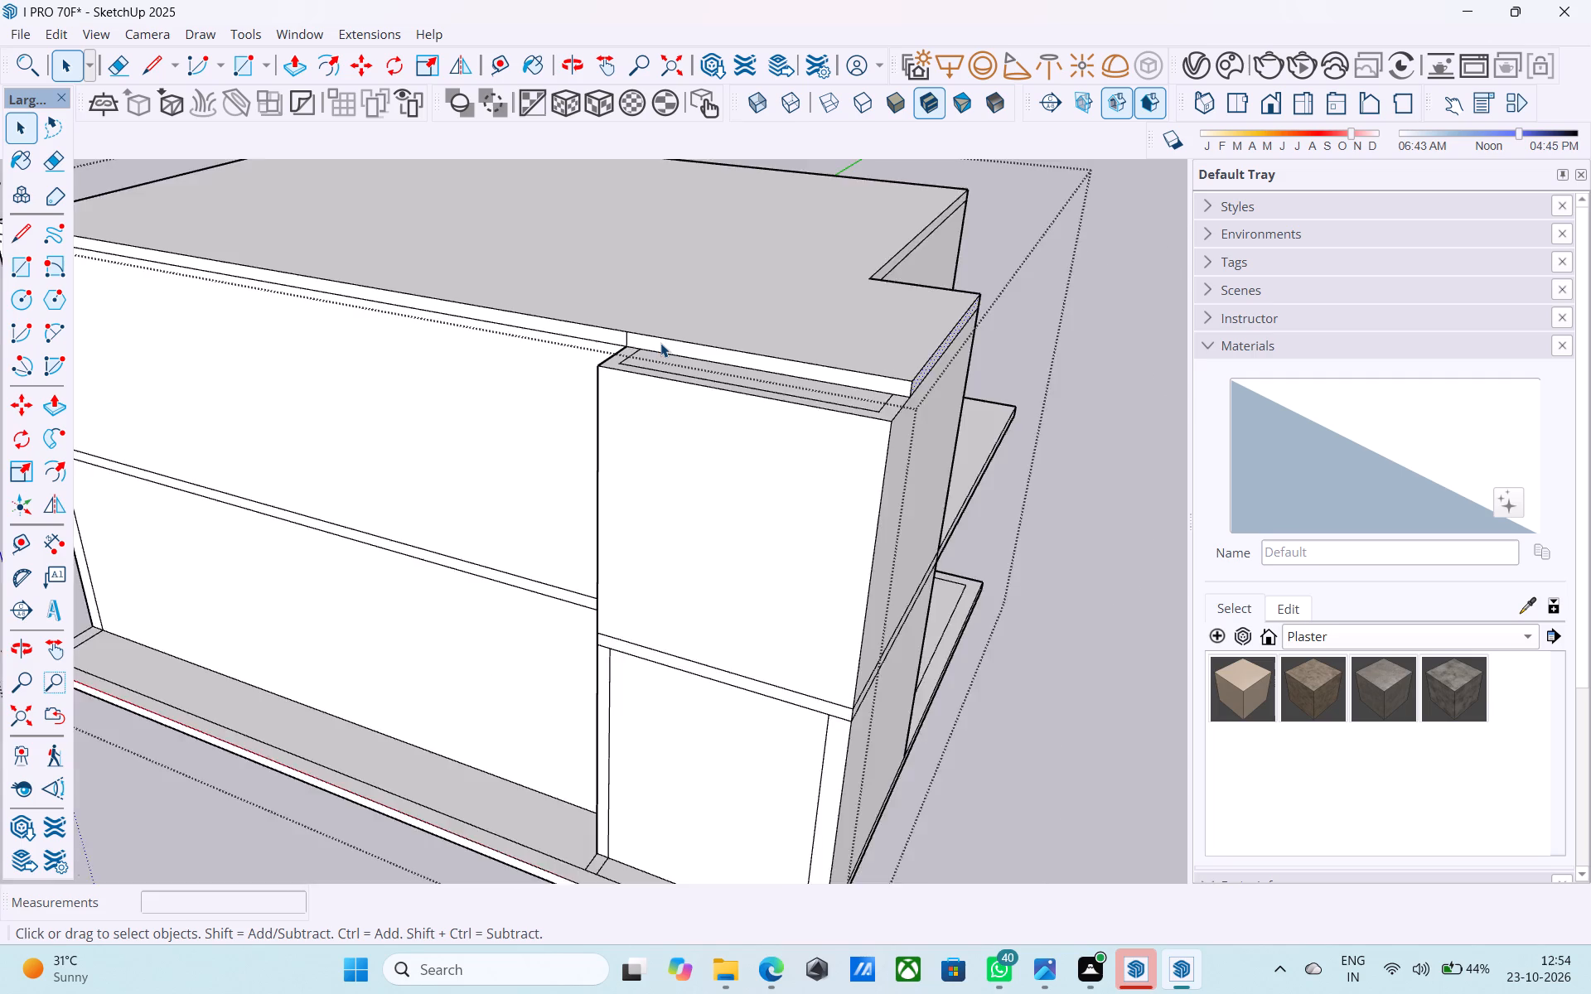
{"action": "scroll", "coordinate": [660, 343], "scroll_direction": "up", "scroll_amount": 3}
{"action": "left_click", "coordinate": [662, 344]}
{"action": "key", "text": "p"}
{"action": "left_click", "coordinate": [662, 344]}
{"action": "left_click", "coordinate": [639, 432]}
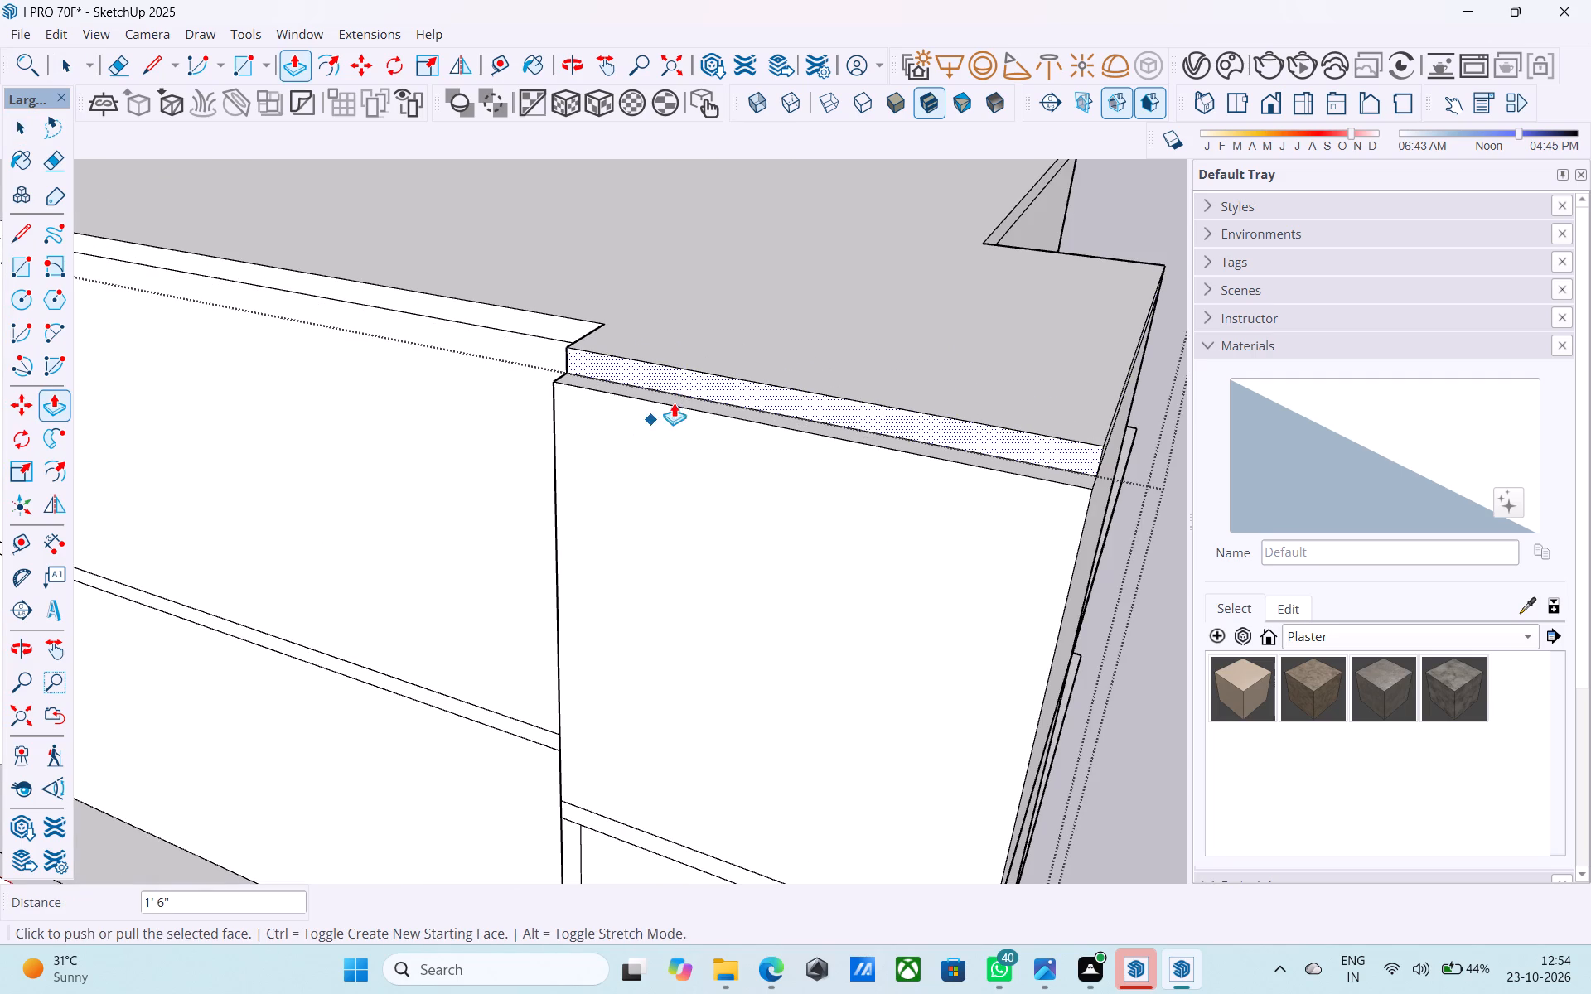
{"action": "left_click", "coordinate": [698, 379]}
{"action": "left_click", "coordinate": [675, 418]}
Offset the outline of the roof slab's top face 6" inward.
{"action": "scroll", "coordinate": [481, 371], "scroll_direction": "down", "scroll_amount": 6}
{"action": "middle_click_drag", "start_coordinate": [539, 361], "coordinate": [366, 359]}
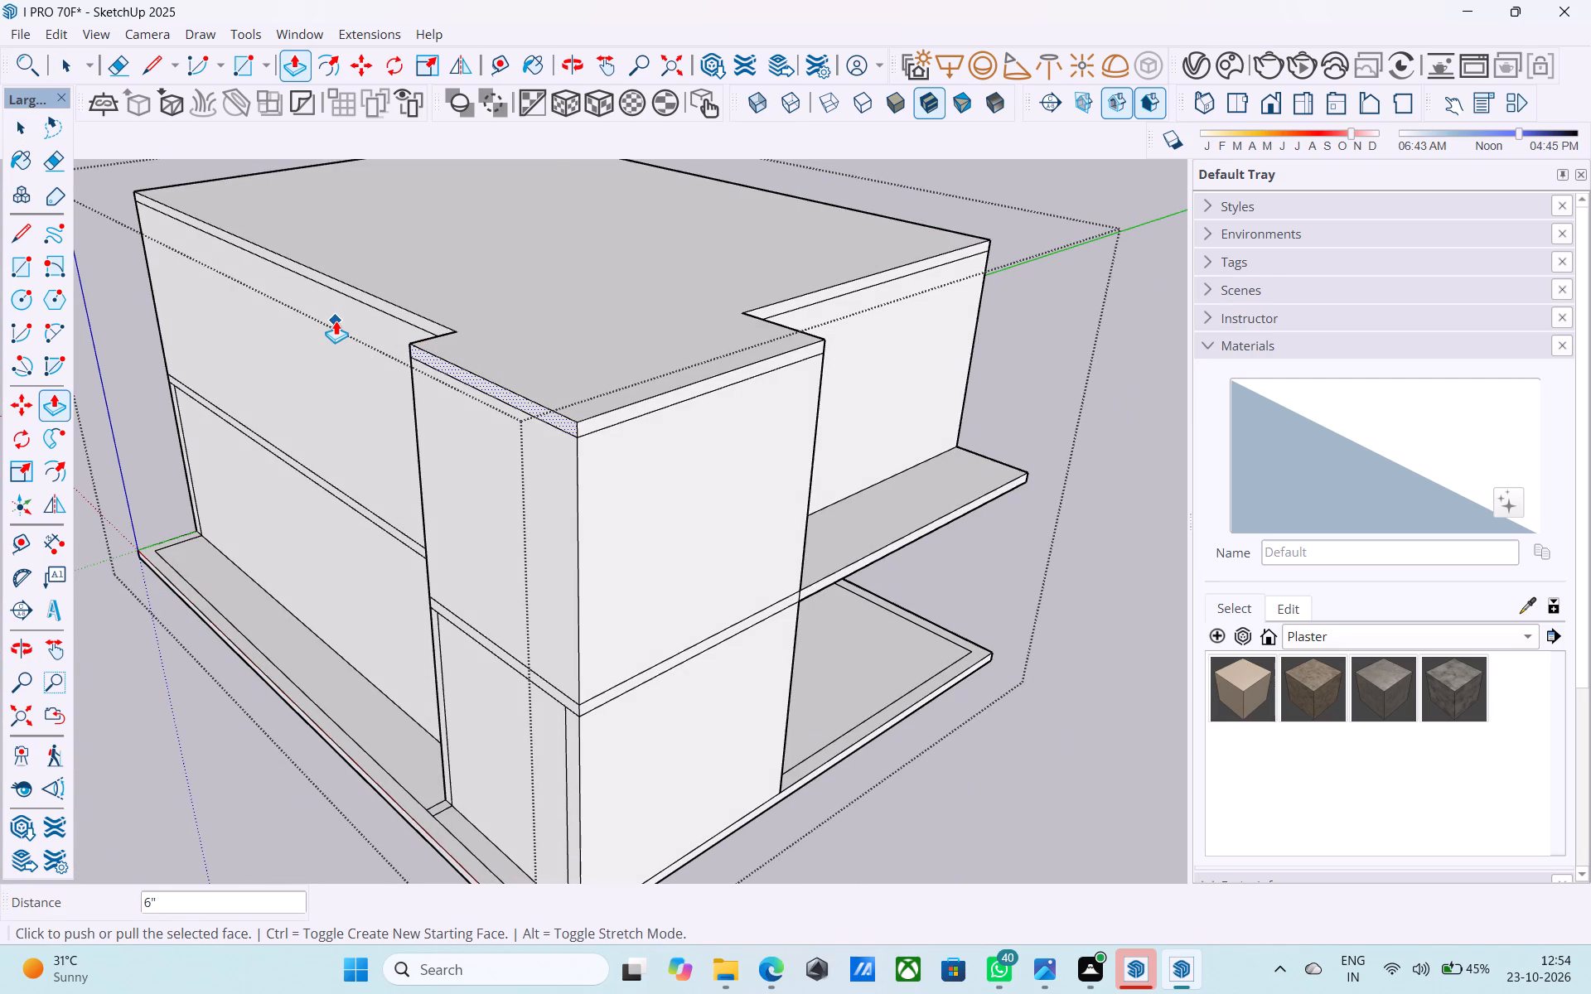
{"action": "scroll", "coordinate": [336, 318], "scroll_direction": "down", "scroll_amount": 7}
{"action": "middle_click_drag", "start_coordinate": [336, 318], "coordinate": [317, 360]}
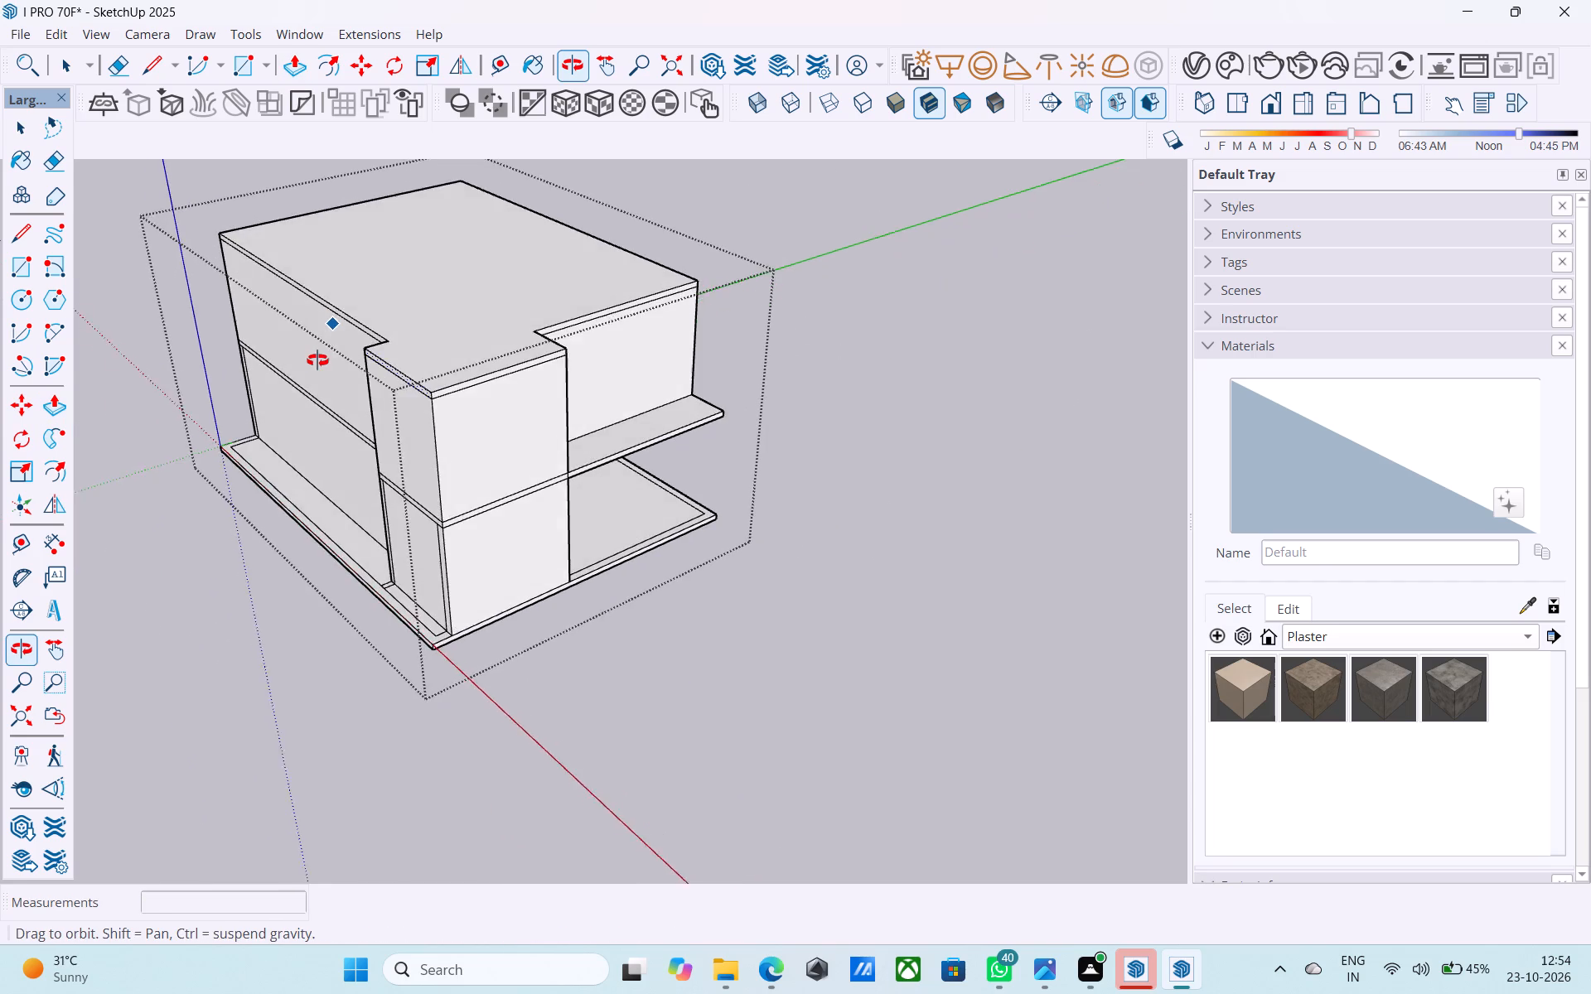
{"action": "middle_click_drag", "start_coordinate": [317, 360], "coordinate": [290, 345]}
{"action": "scroll", "coordinate": [626, 264], "scroll_direction": "down", "scroll_amount": 3}
{"action": "middle_click_drag", "start_coordinate": [615, 278], "coordinate": [525, 557]}
{"action": "scroll", "coordinate": [462, 439], "scroll_direction": "up", "scroll_amount": 2}
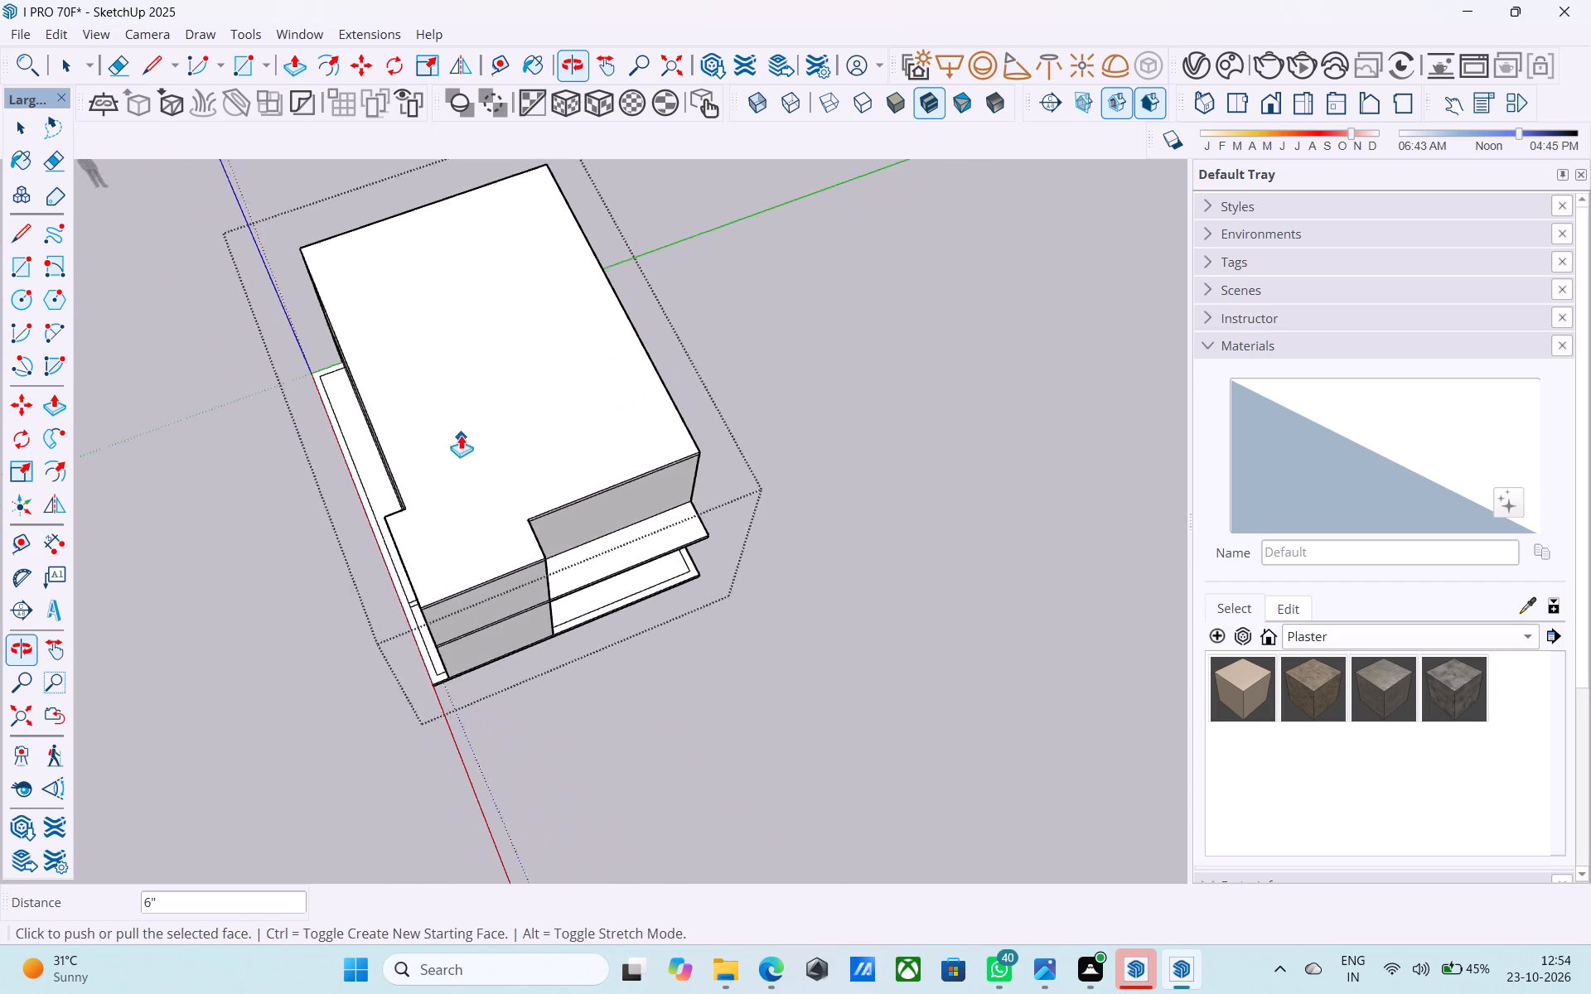
{"action": "key", "text": "space"}
{"action": "left_click", "coordinate": [460, 428]}
{"action": "key", "text": "f"}
{"action": "left_click", "coordinate": [460, 428]}
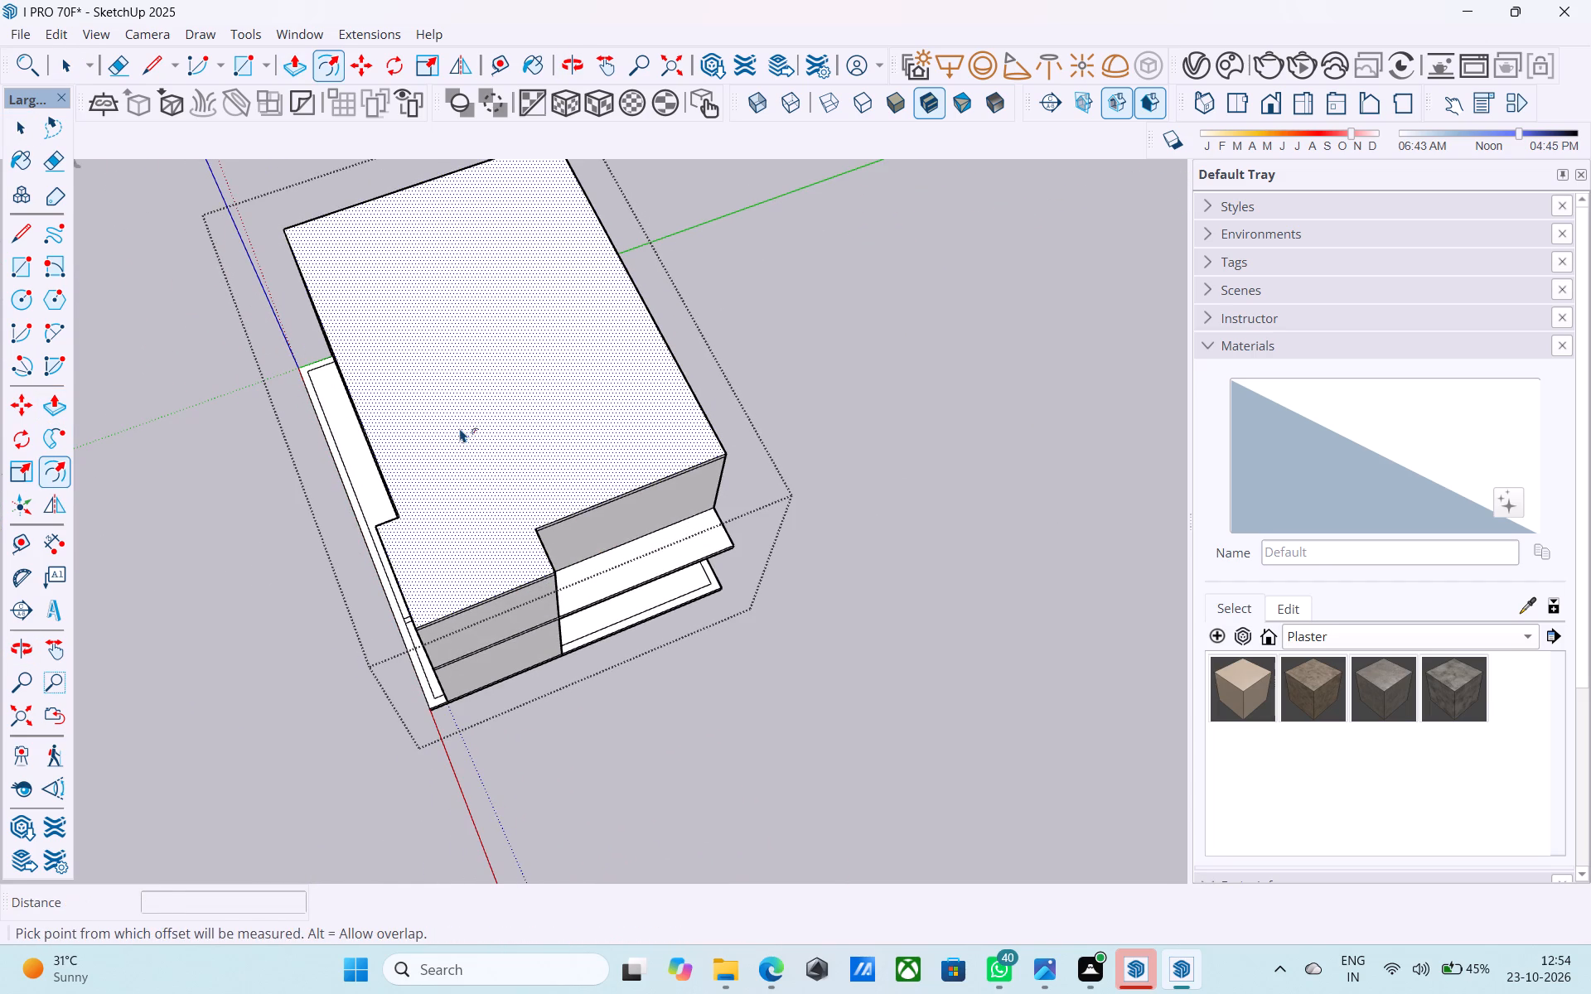
{"action": "type", "text": "6\""}
{"action": "key", "text": "Return"}
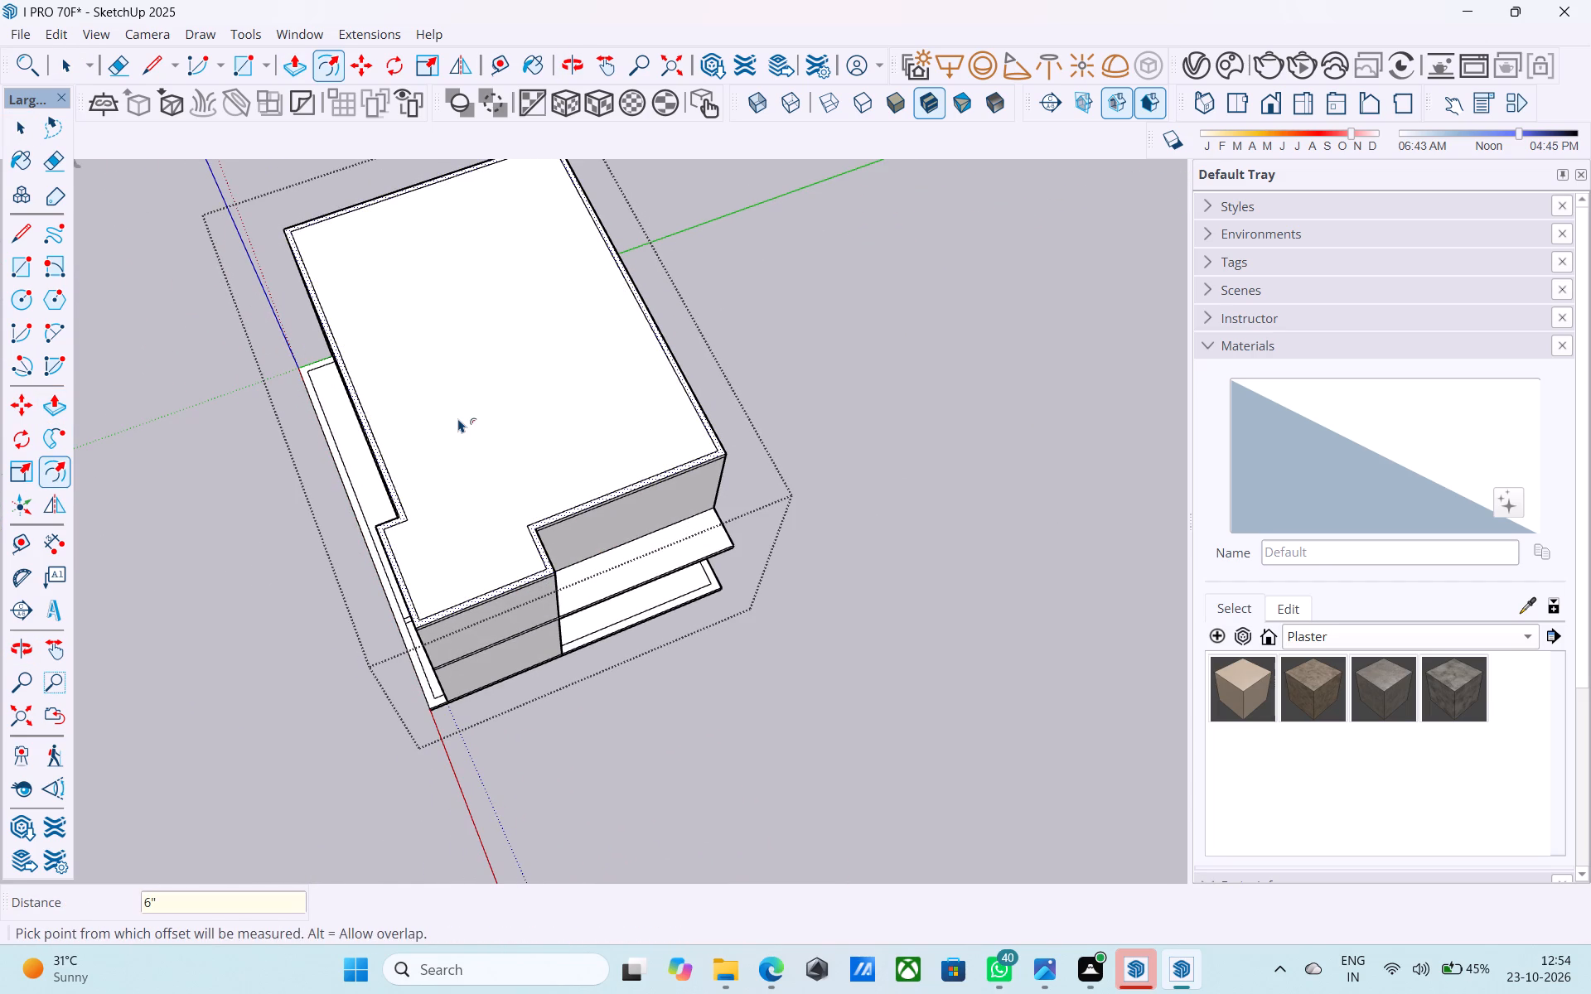
{"action": "key", "text": "space"}
Push/pull the slab's edge face above the balcony 4' outward, in line with the small room's front.
{"action": "middle_click_drag", "start_coordinate": [512, 435], "coordinate": [419, 273]}
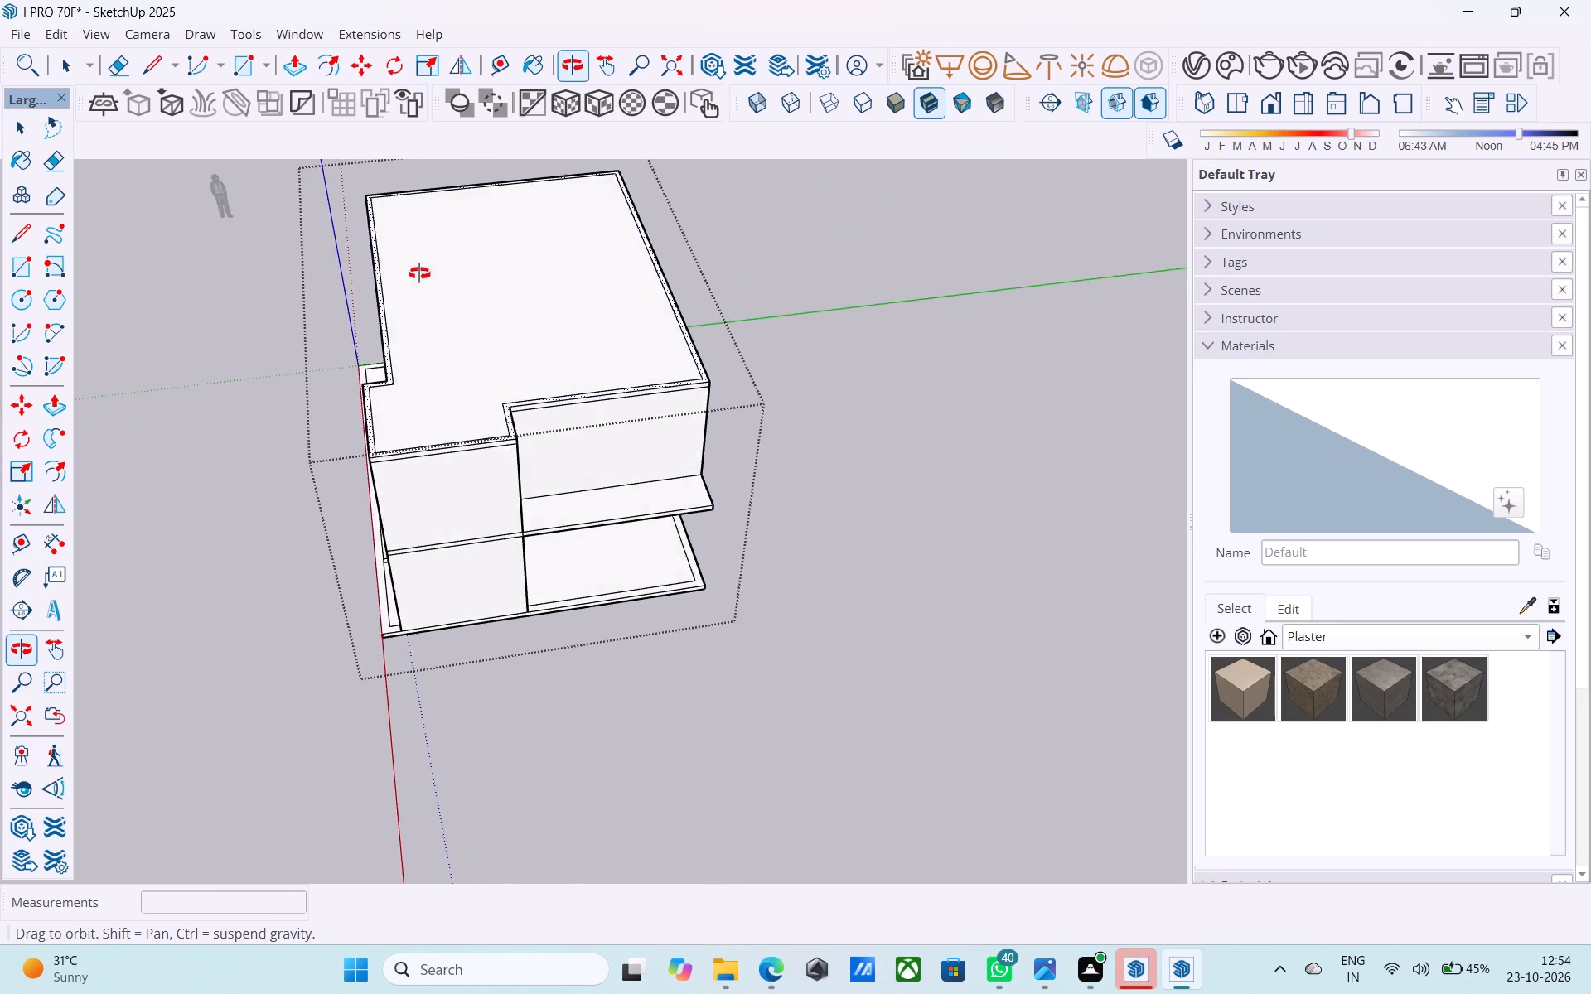
{"action": "middle_click_drag", "start_coordinate": [419, 273], "coordinate": [423, 277]}
{"action": "middle_click_drag", "start_coordinate": [496, 509], "coordinate": [323, 382]}
{"action": "scroll", "coordinate": [482, 308], "scroll_direction": "up", "scroll_amount": 11}
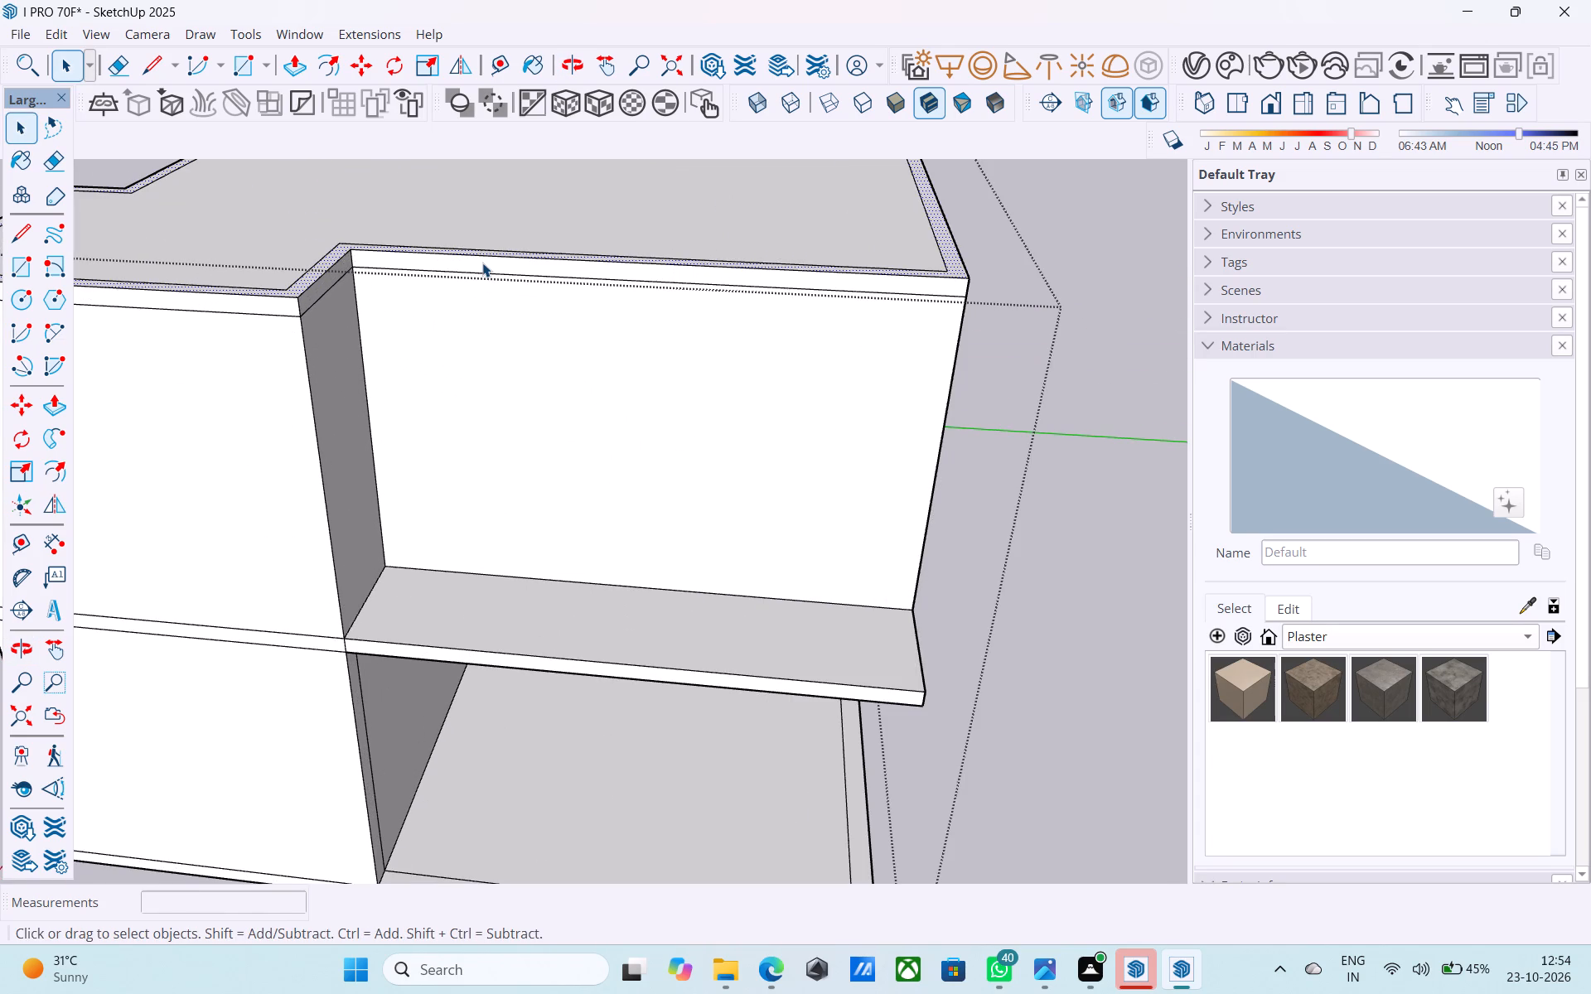
{"action": "left_click", "coordinate": [482, 263]}
{"action": "key", "text": "p"}
{"action": "left_click", "coordinate": [482, 263]}
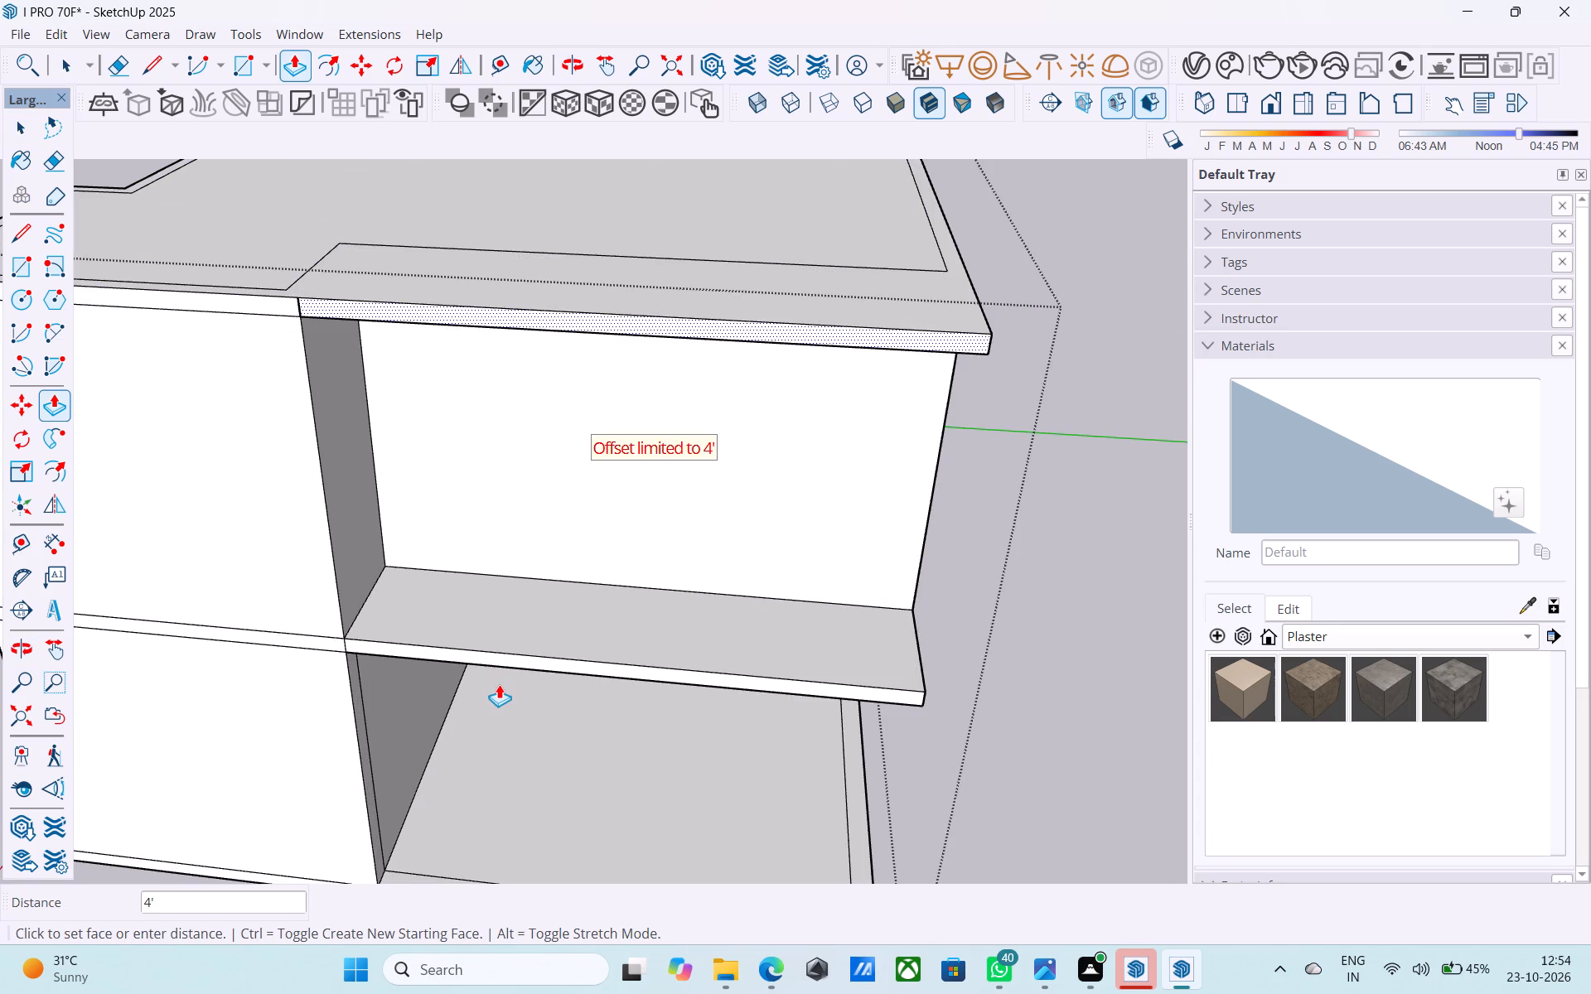
{"action": "left_click", "coordinate": [499, 684]}
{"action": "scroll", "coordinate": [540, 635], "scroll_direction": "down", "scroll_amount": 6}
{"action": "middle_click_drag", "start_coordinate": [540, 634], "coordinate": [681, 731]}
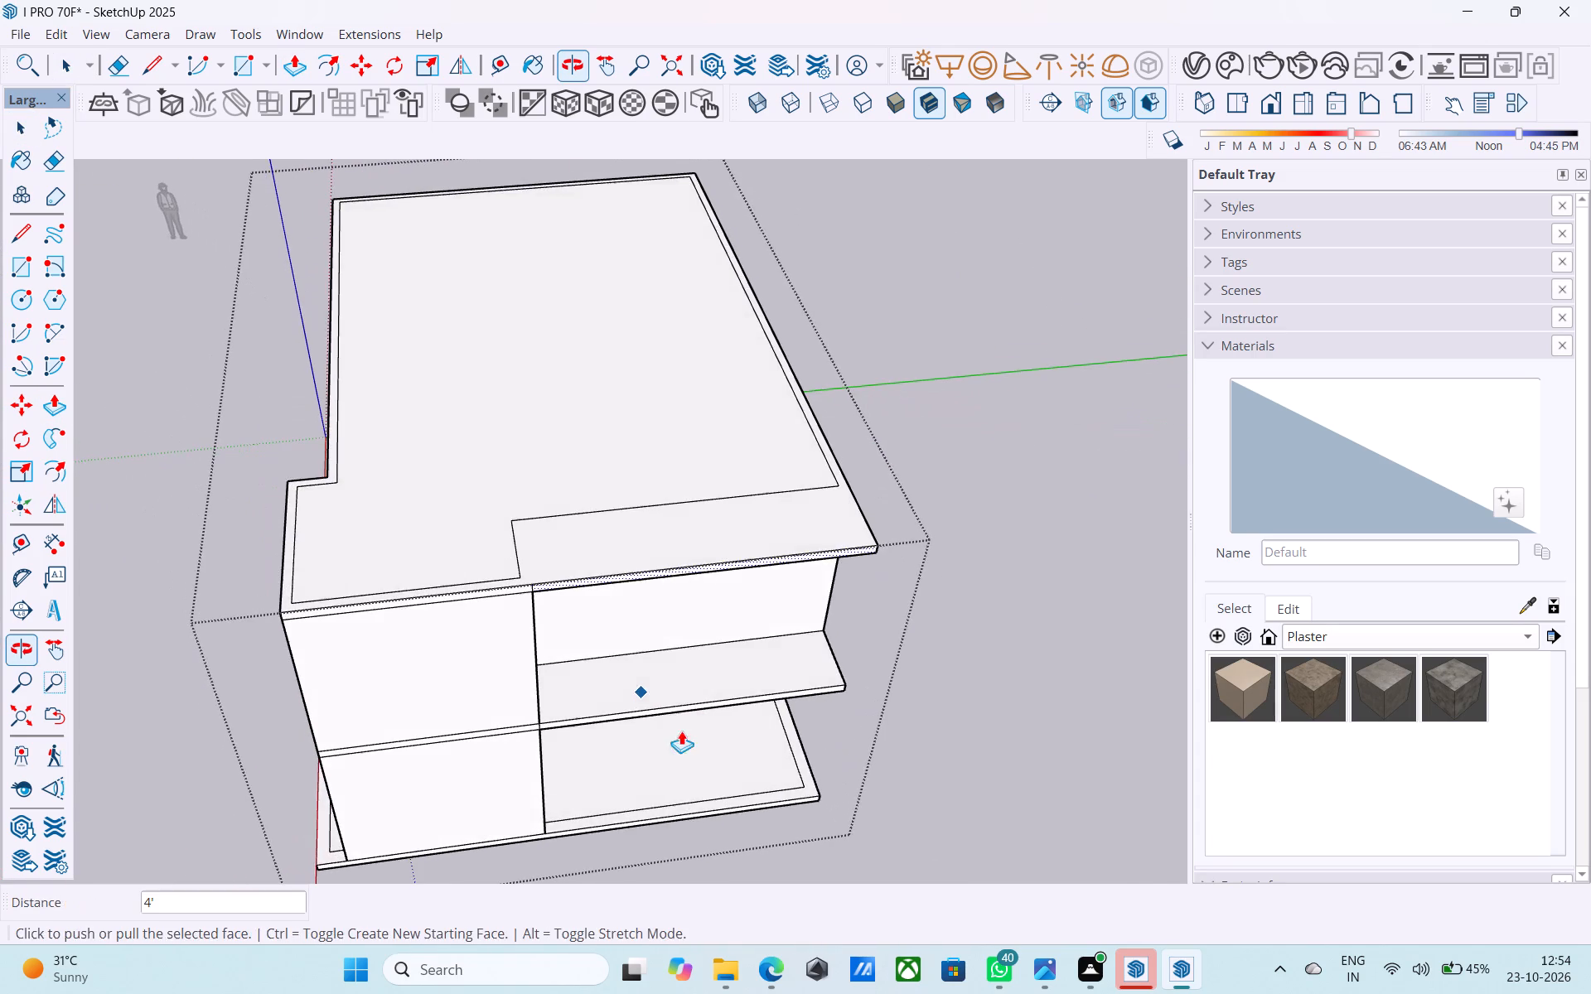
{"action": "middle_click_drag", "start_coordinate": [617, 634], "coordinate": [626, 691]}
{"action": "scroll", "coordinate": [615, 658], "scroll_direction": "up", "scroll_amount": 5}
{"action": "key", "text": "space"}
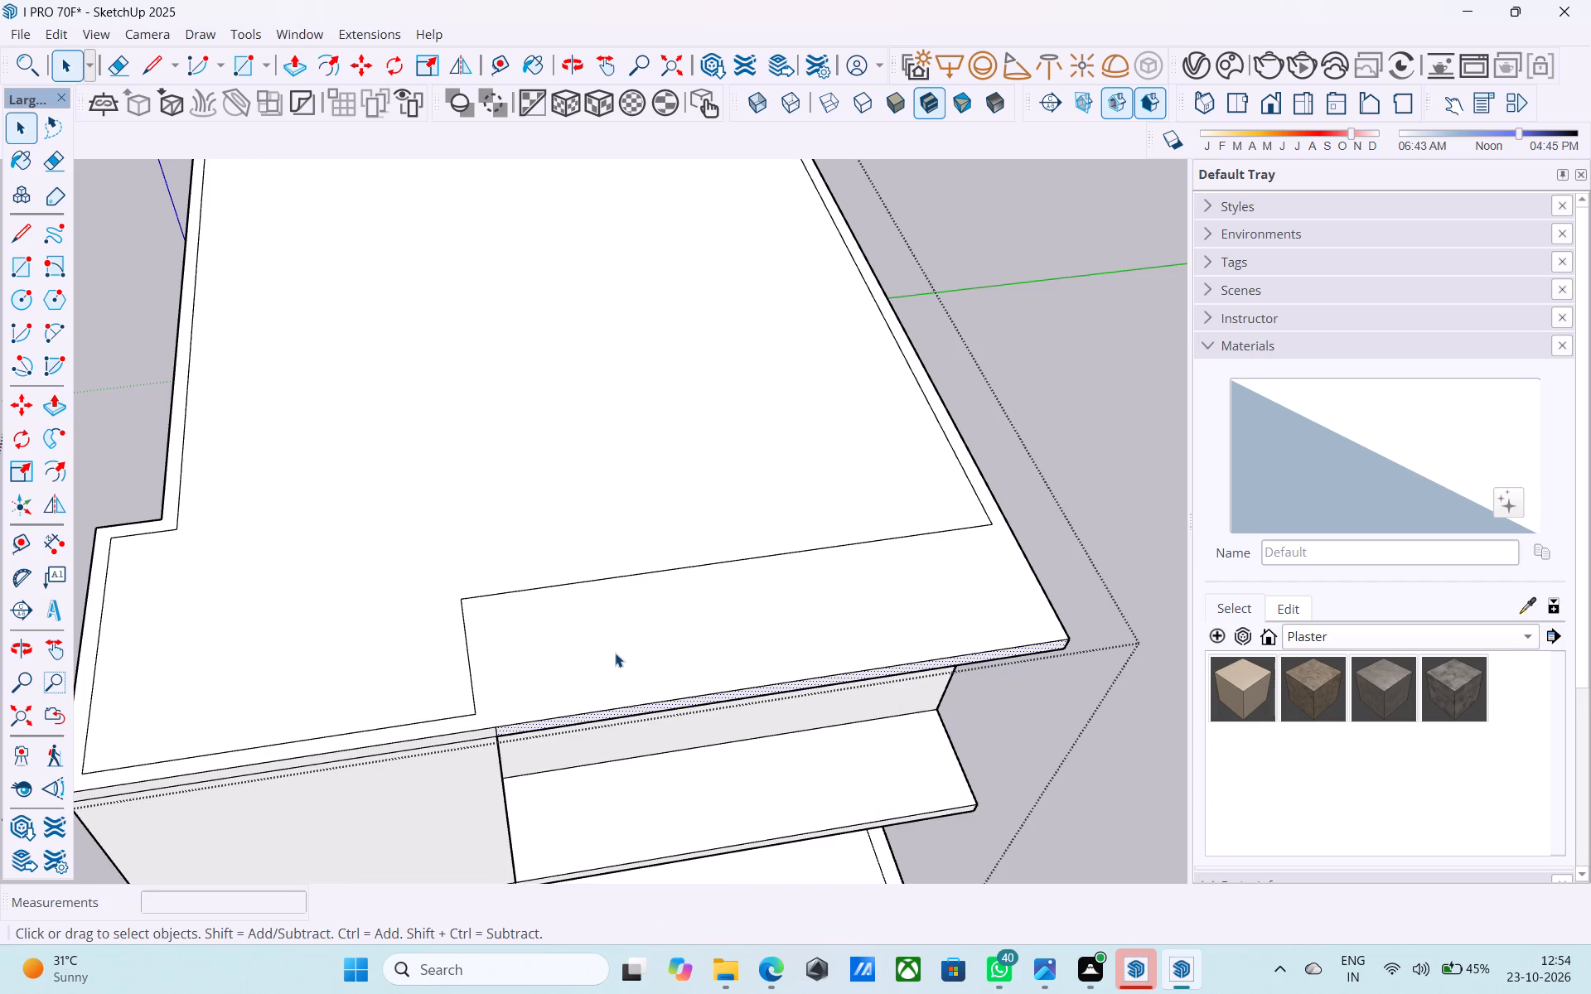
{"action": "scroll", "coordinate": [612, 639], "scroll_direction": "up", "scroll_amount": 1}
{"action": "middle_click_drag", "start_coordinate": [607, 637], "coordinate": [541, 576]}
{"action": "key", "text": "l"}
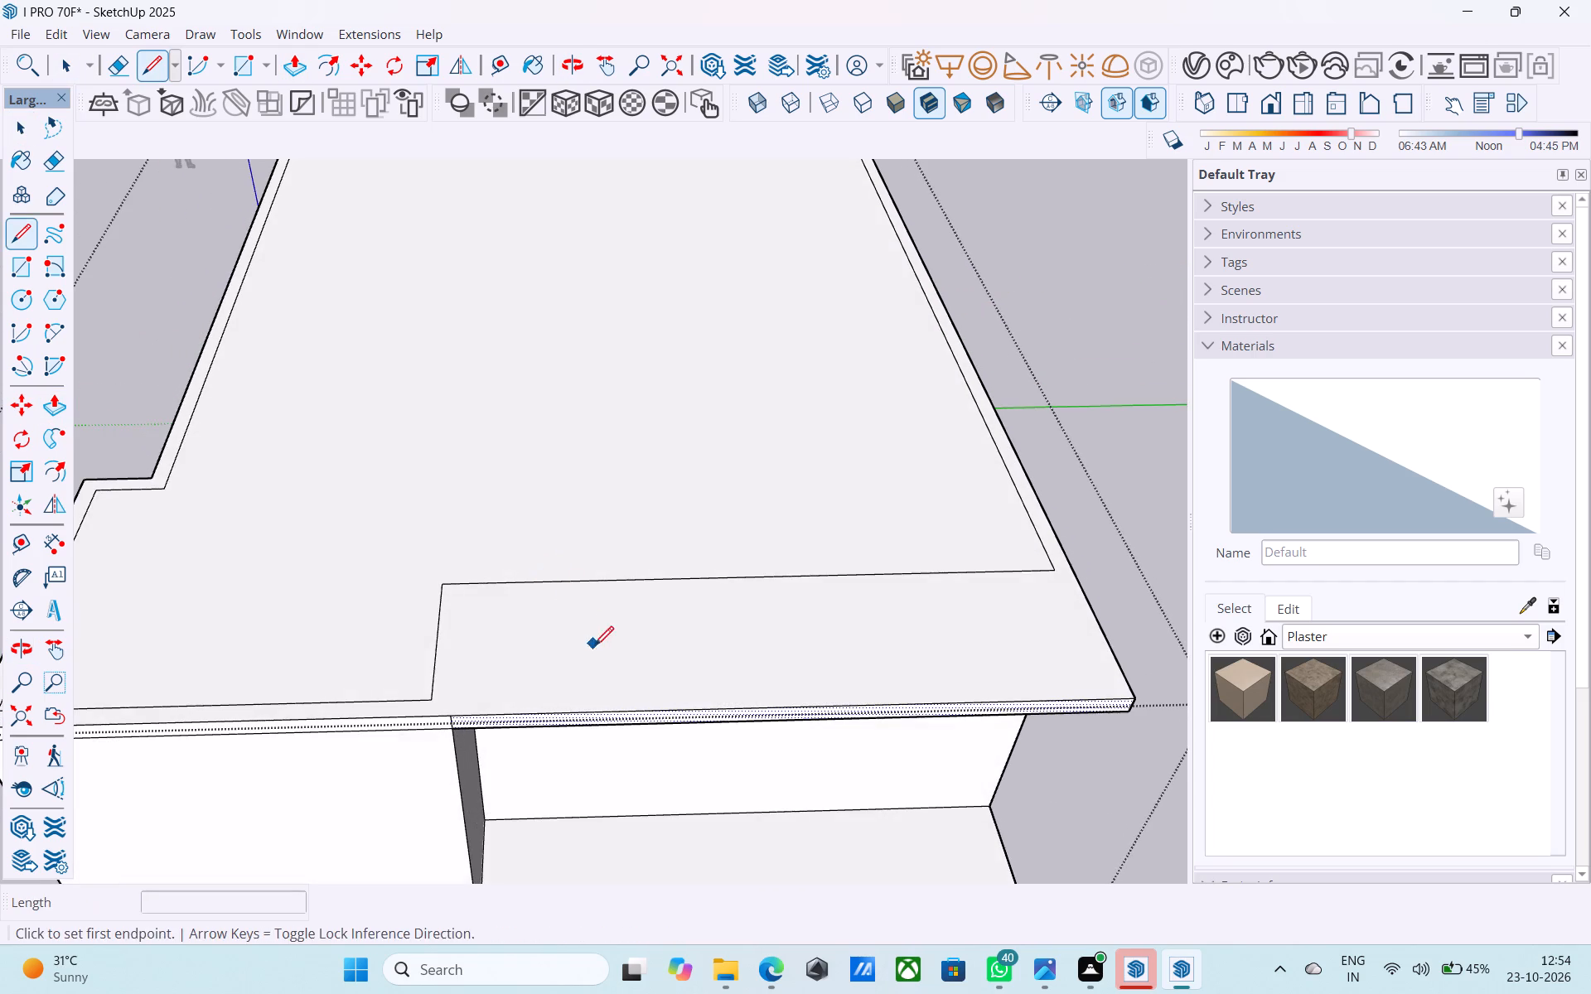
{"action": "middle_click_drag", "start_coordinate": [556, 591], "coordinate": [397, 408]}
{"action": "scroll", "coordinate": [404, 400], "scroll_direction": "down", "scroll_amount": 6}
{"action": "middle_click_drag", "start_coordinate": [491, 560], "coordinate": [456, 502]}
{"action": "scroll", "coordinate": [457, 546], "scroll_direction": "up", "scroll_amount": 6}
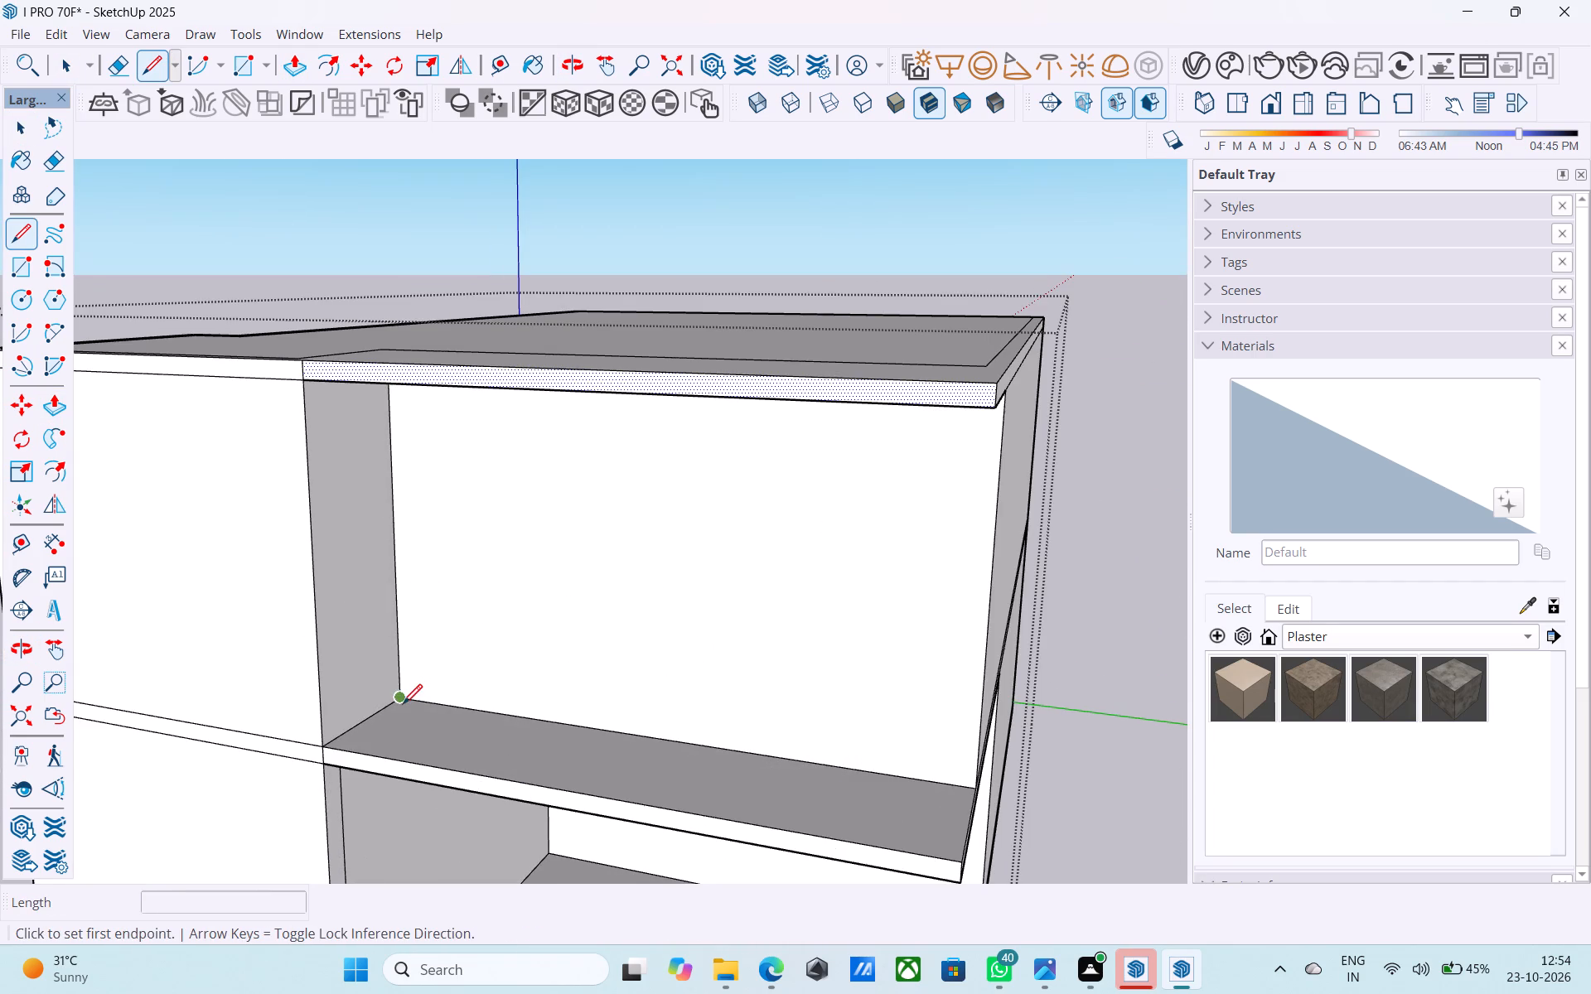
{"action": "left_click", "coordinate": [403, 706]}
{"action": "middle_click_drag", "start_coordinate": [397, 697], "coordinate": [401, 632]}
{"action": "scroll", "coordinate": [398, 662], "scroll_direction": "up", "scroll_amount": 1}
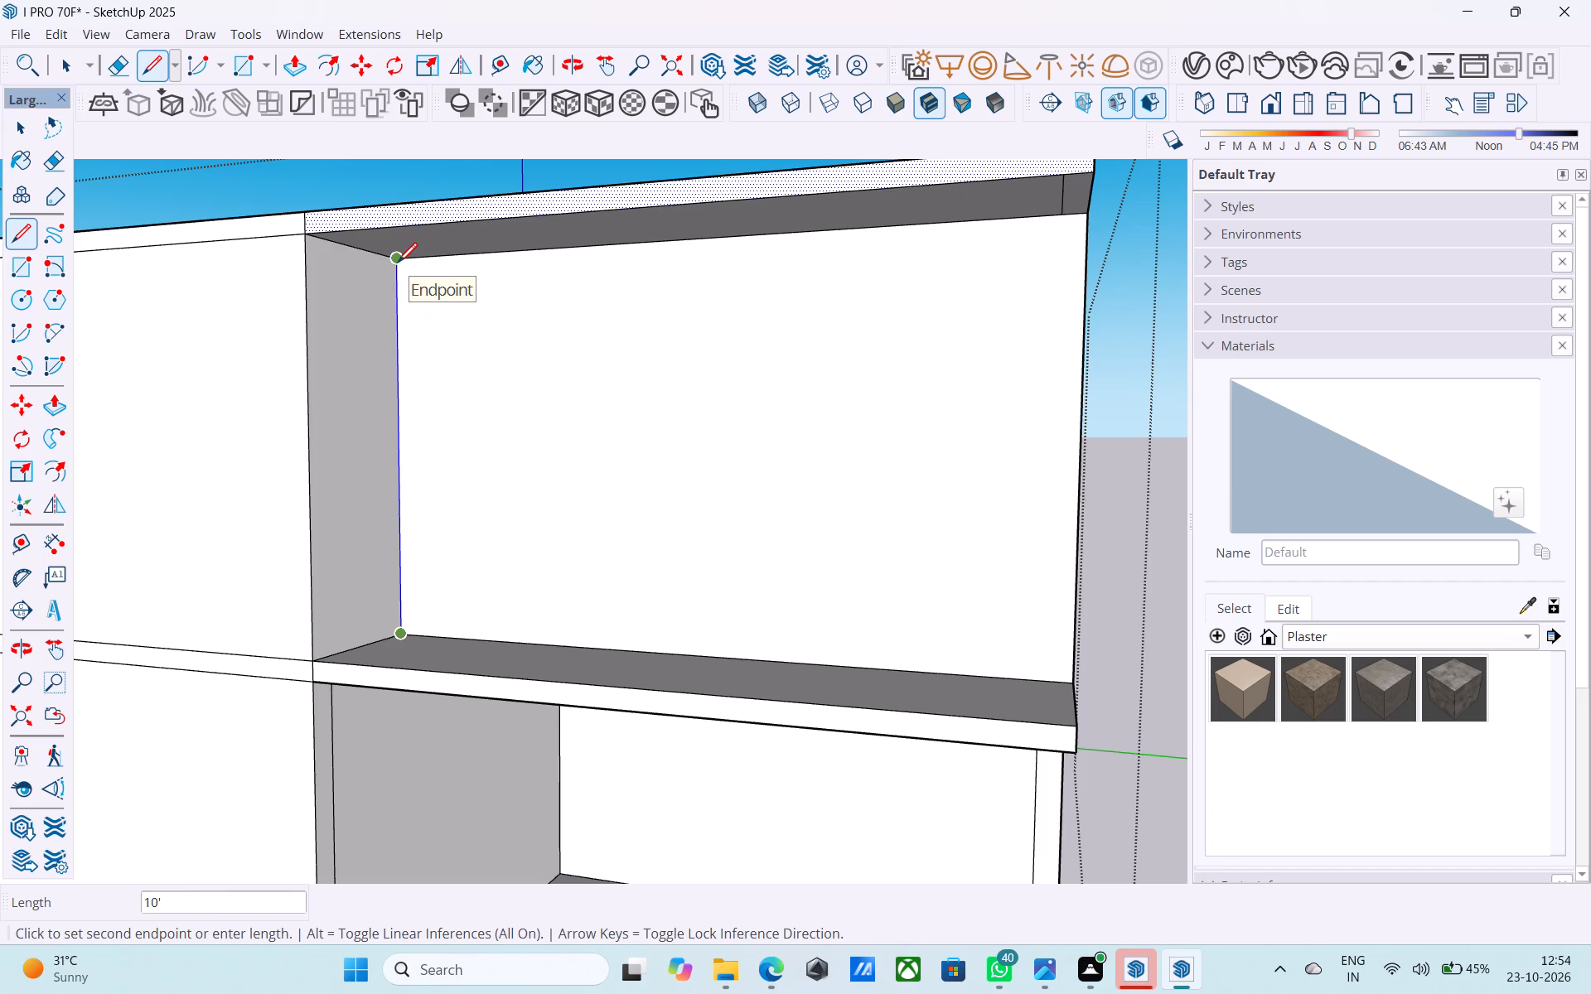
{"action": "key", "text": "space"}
Examine the extended roof slab and its offset outline from above and from the balcony front.
{"action": "middle_click_drag", "start_coordinate": [398, 264], "coordinate": [437, 456]}
{"action": "scroll", "coordinate": [428, 392], "scroll_direction": "down", "scroll_amount": 9}
{"action": "middle_click_drag", "start_coordinate": [443, 400], "coordinate": [462, 447]}
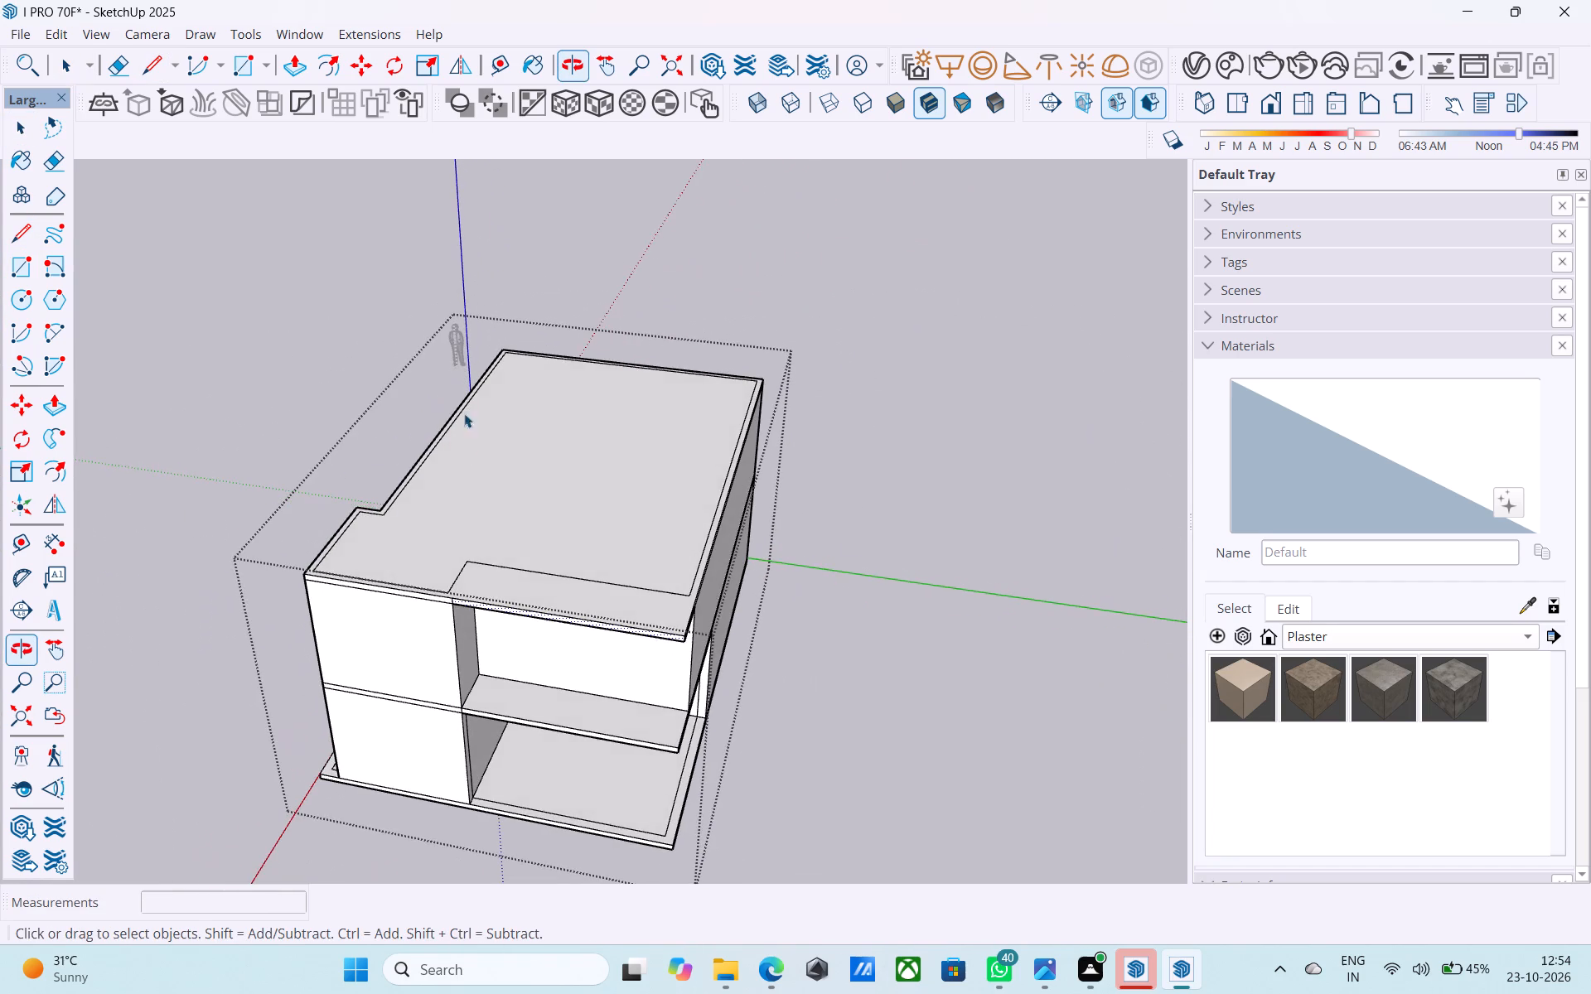
{"action": "scroll", "coordinate": [465, 399], "scroll_direction": "down", "scroll_amount": 4}
{"action": "middle_click_drag", "start_coordinate": [465, 398], "coordinate": [510, 476]}
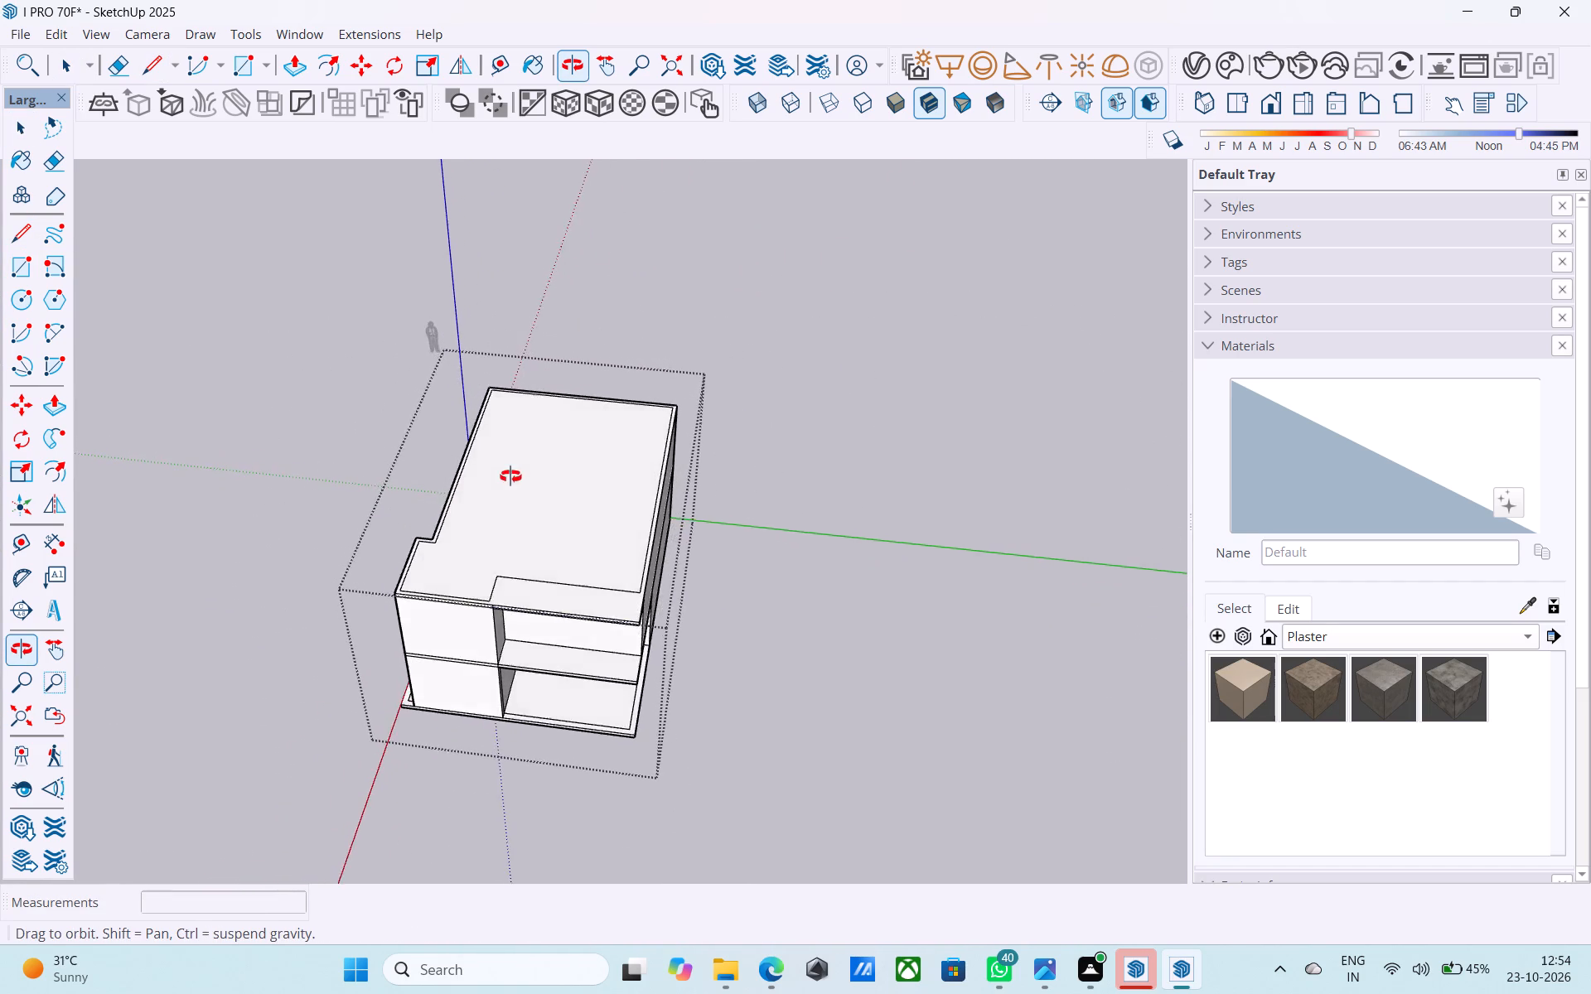
{"action": "middle_click_drag", "start_coordinate": [510, 476], "coordinate": [653, 491]}
{"action": "scroll", "coordinate": [581, 468], "scroll_direction": "down", "scroll_amount": 3}
{"action": "middle_click_drag", "start_coordinate": [573, 476], "coordinate": [484, 460]}
{"action": "middle_click_drag", "start_coordinate": [554, 543], "coordinate": [582, 352]}
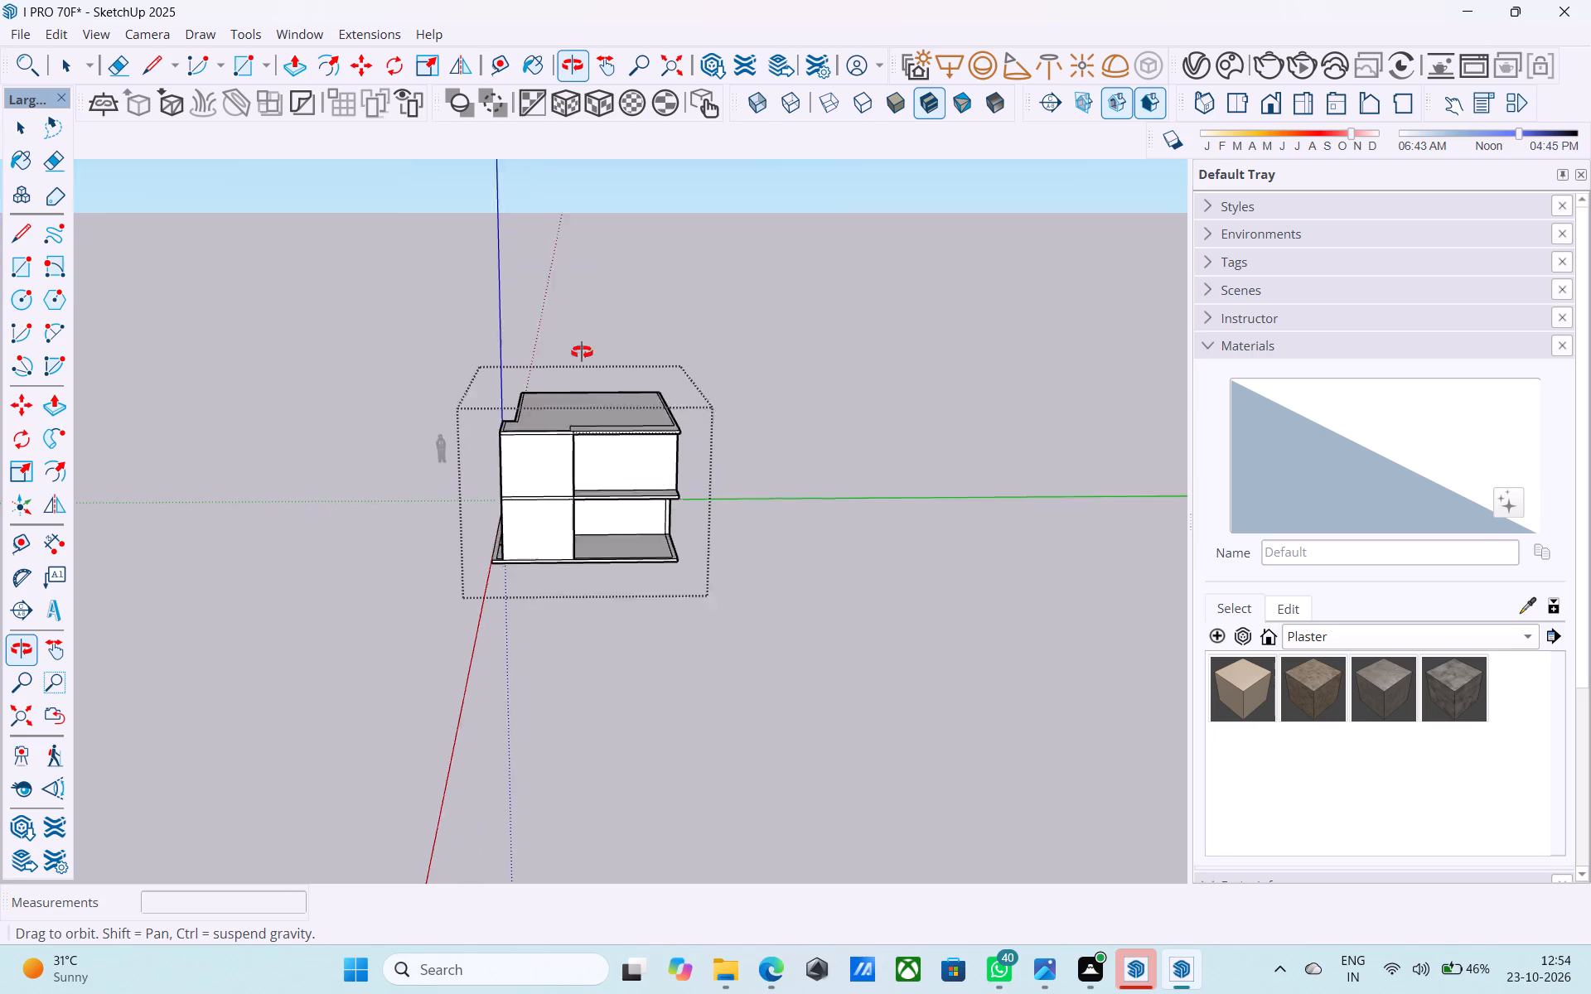
{"action": "middle_click_drag", "start_coordinate": [582, 352], "coordinate": [557, 475]}
{"action": "scroll", "coordinate": [556, 501], "scroll_direction": "up", "scroll_amount": 13}
{"action": "scroll", "coordinate": [587, 518], "scroll_direction": "down", "scroll_amount": 2}
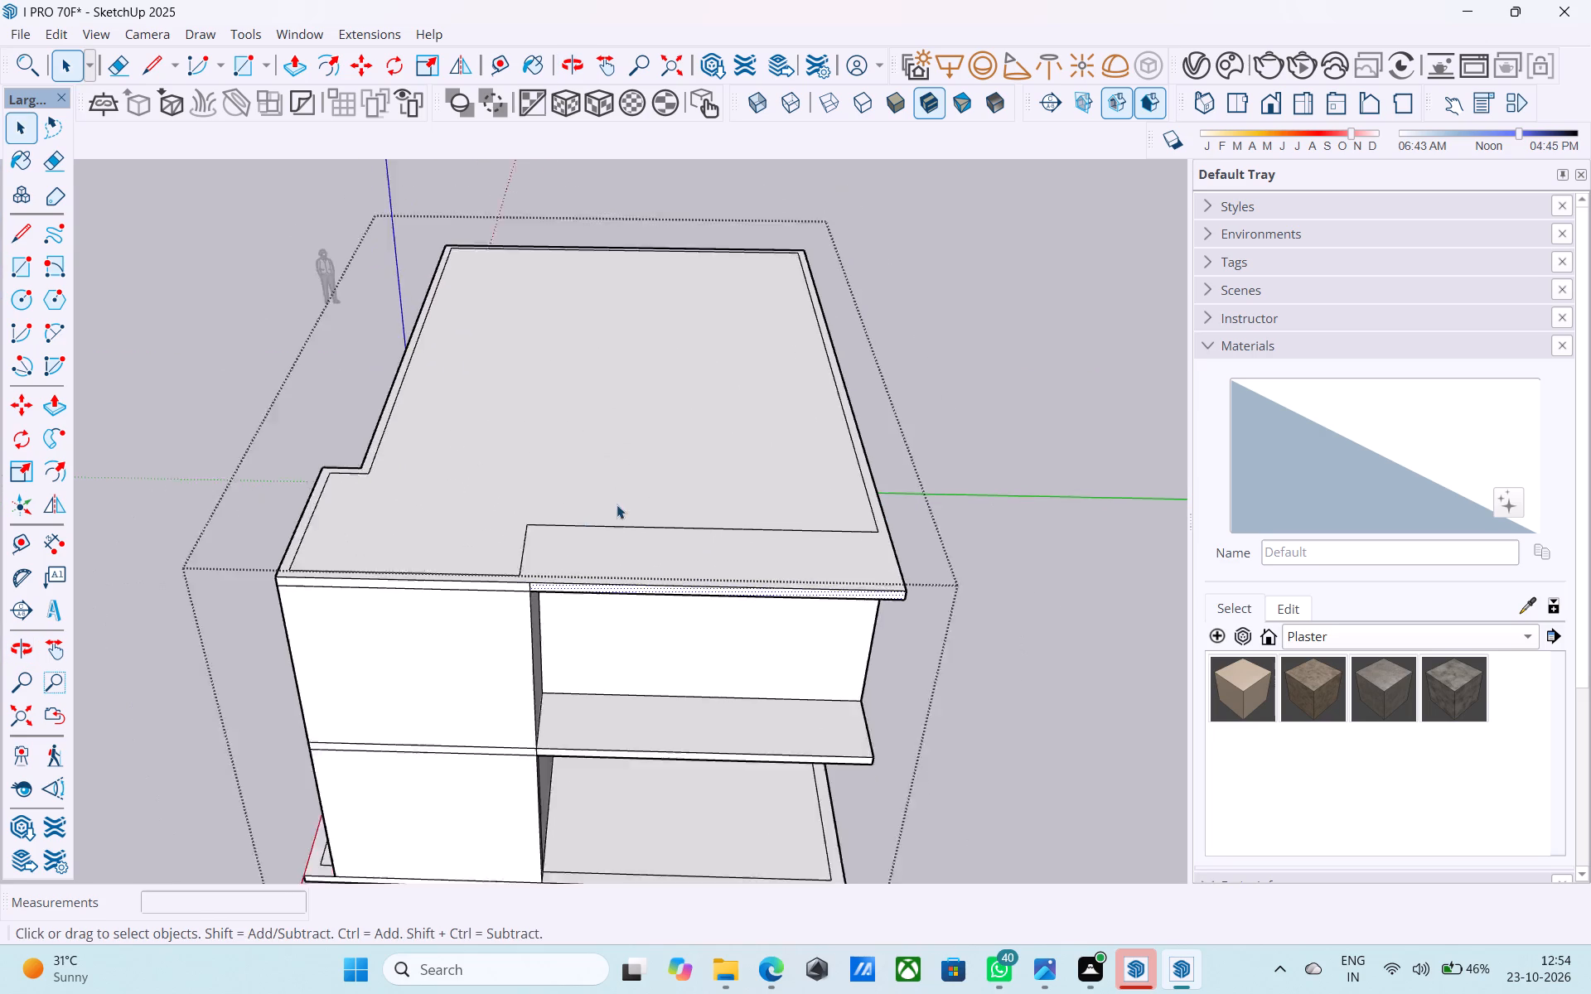
{"action": "scroll", "coordinate": [617, 504], "scroll_direction": "down", "scroll_amount": 2}
{"action": "middle_click_drag", "start_coordinate": [617, 504], "coordinate": [658, 577]}
{"action": "scroll", "coordinate": [658, 574], "scroll_direction": "up", "scroll_amount": 1}
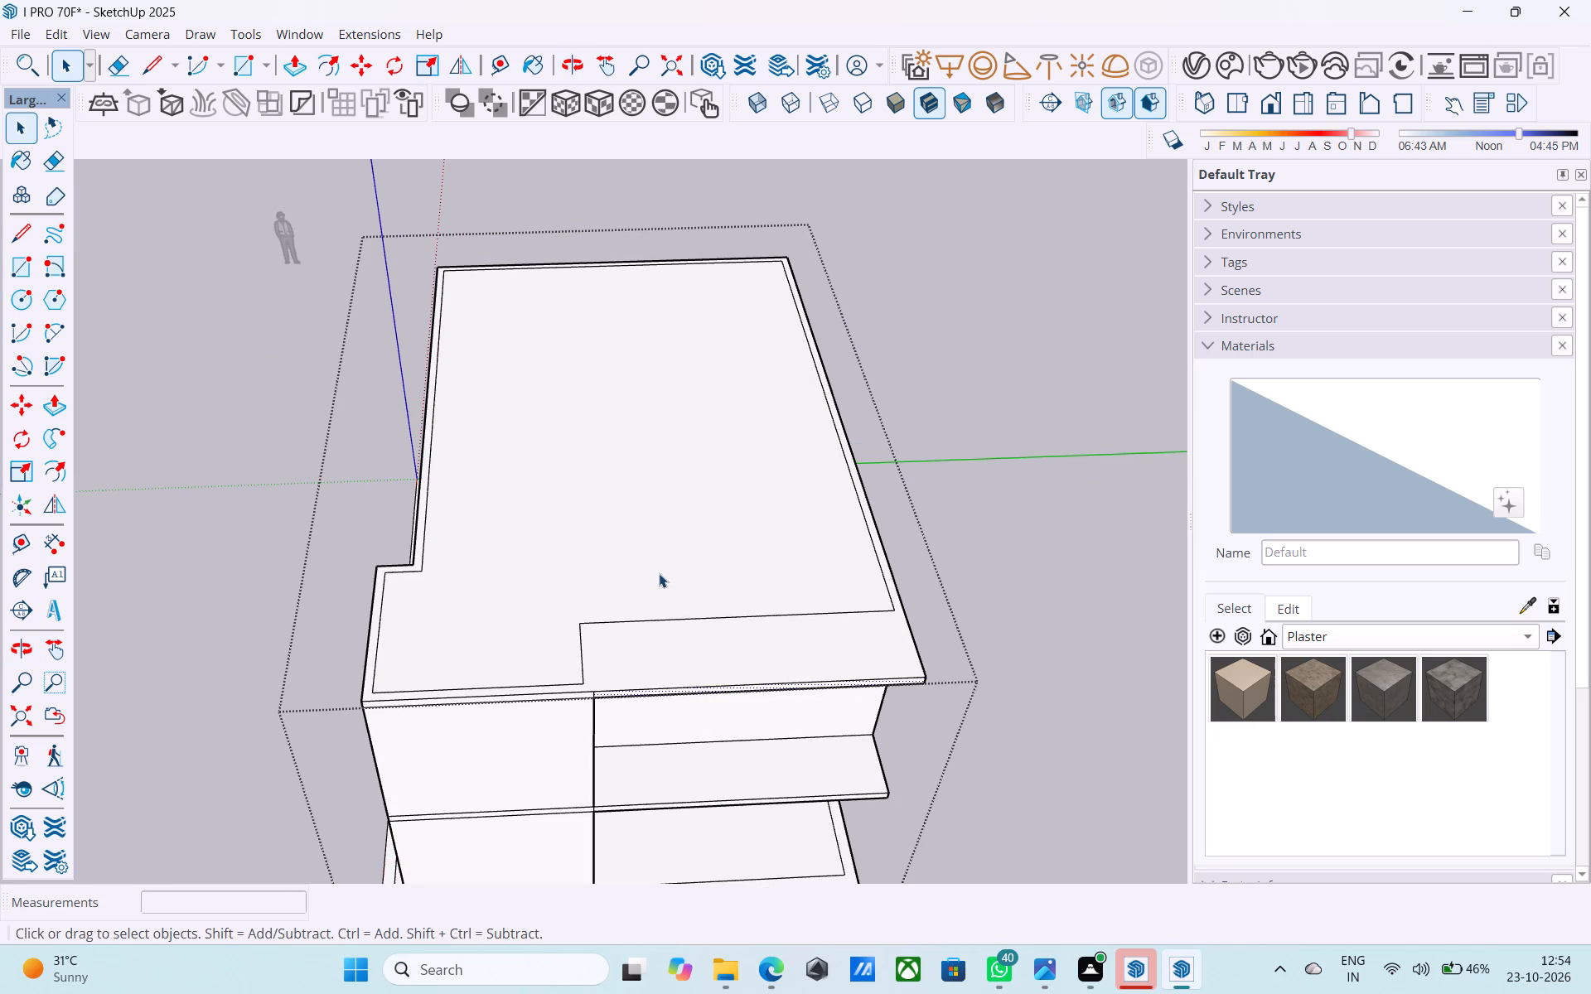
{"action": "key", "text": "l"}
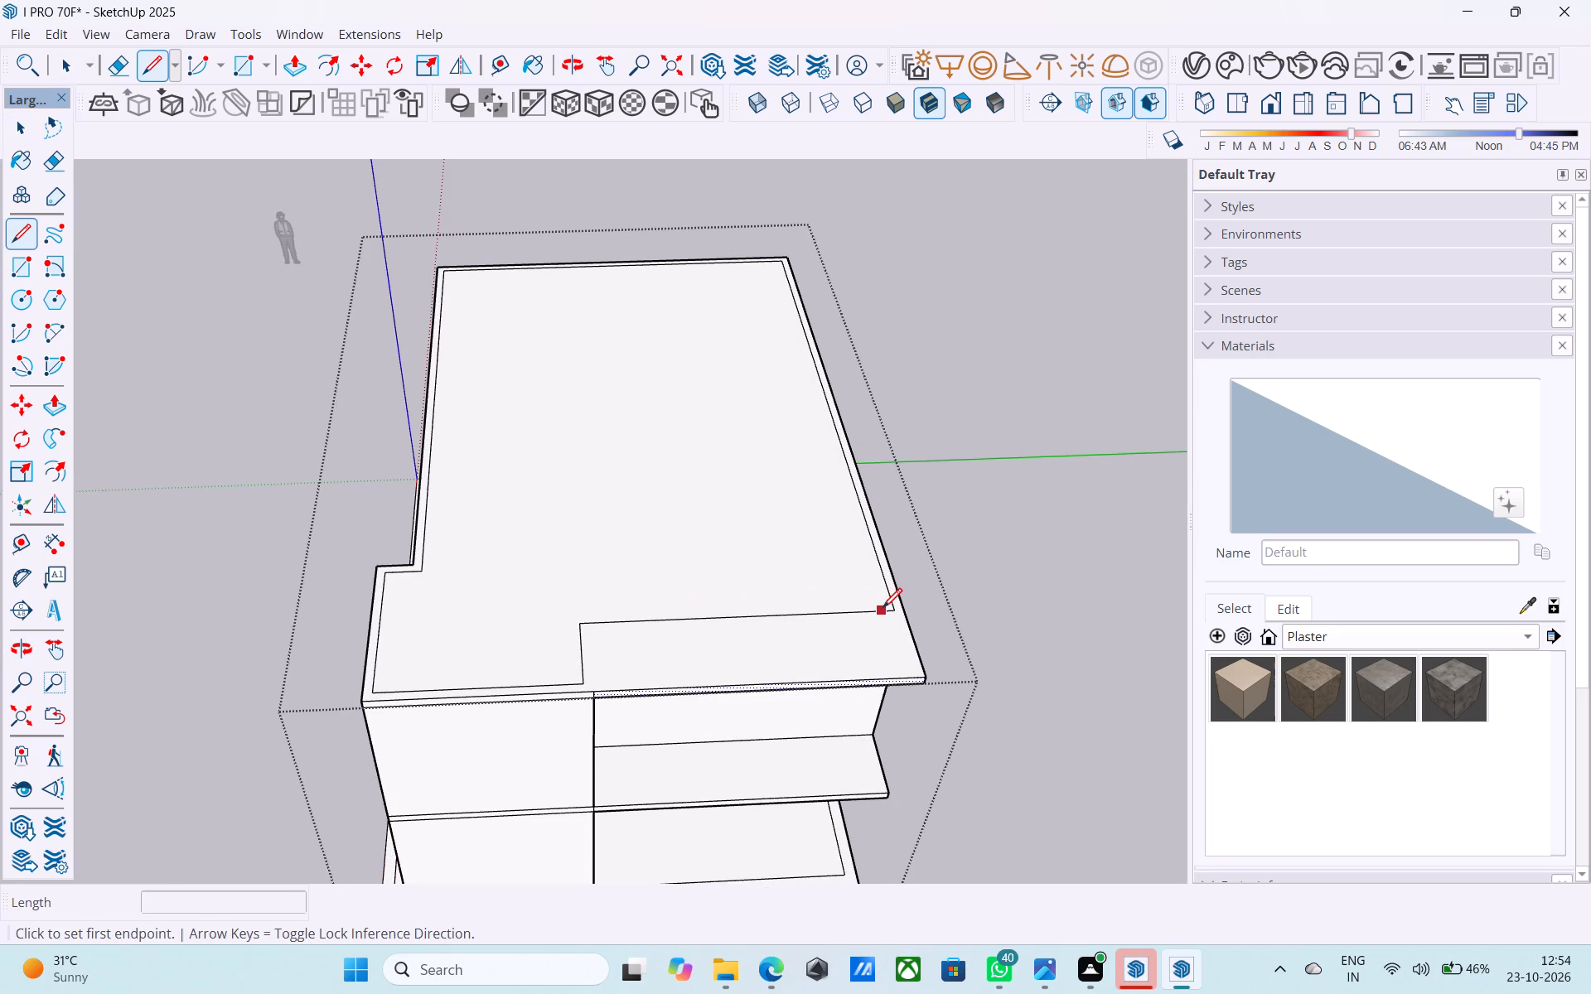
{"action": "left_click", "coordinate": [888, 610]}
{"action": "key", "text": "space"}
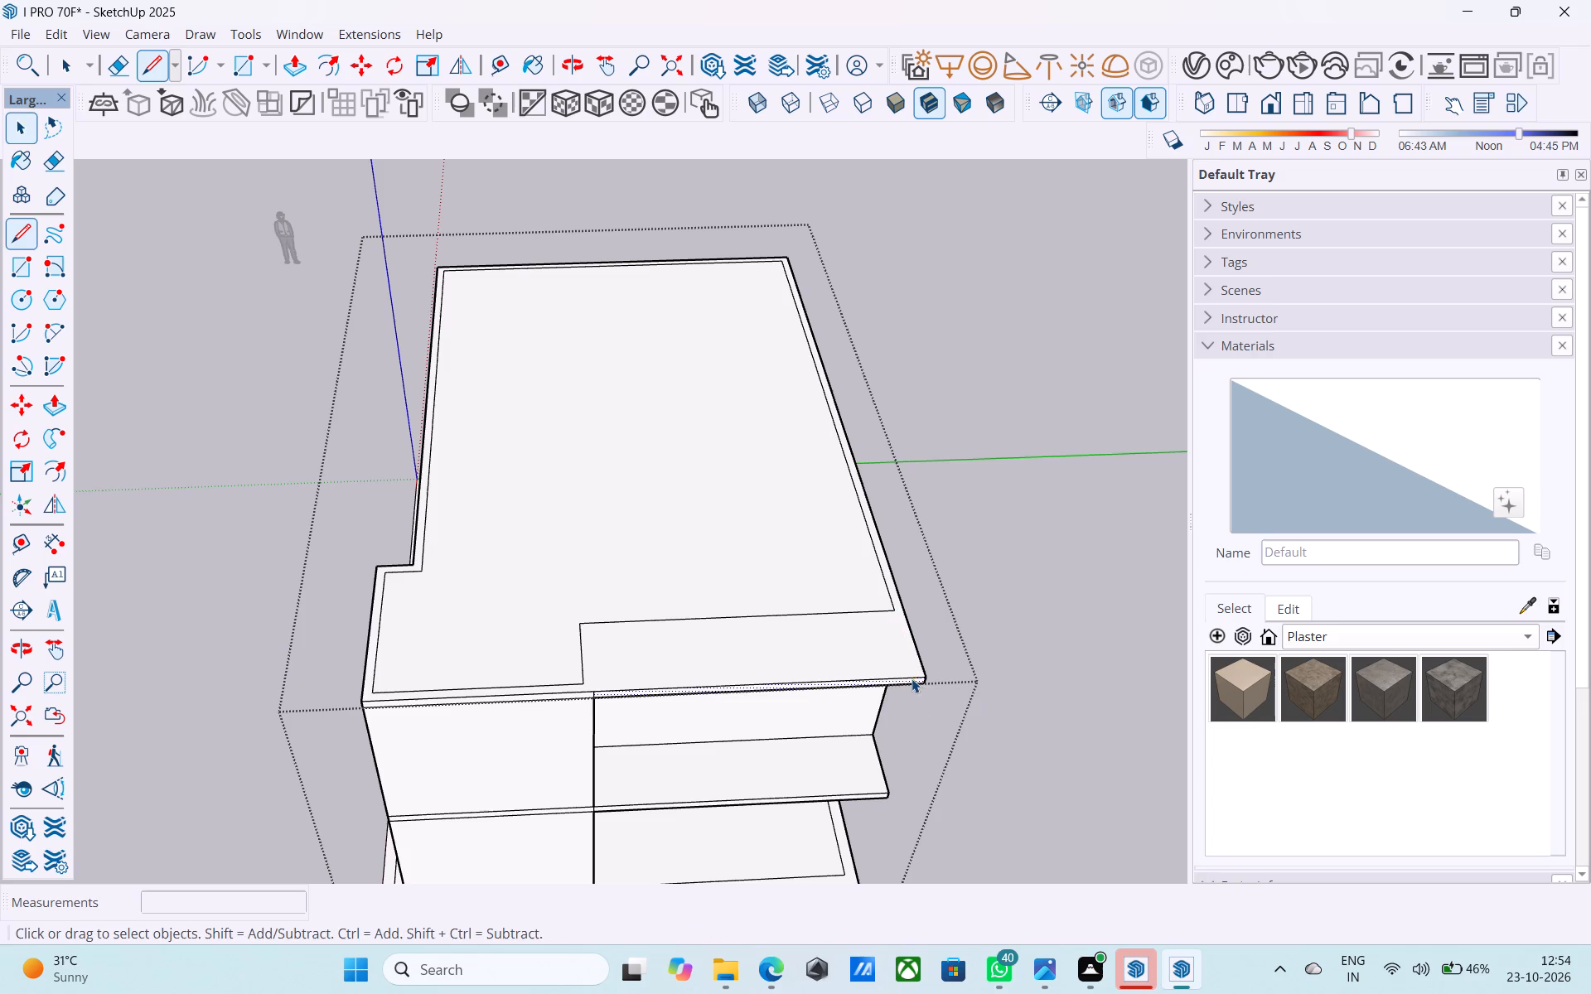
Measure the upper balcony floor's depth from its inner corner to the small room's front corner.
{"action": "scroll", "coordinate": [562, 692], "scroll_direction": "up", "scroll_amount": 14}
{"action": "scroll", "coordinate": [600, 576], "scroll_direction": "down", "scroll_amount": 2}
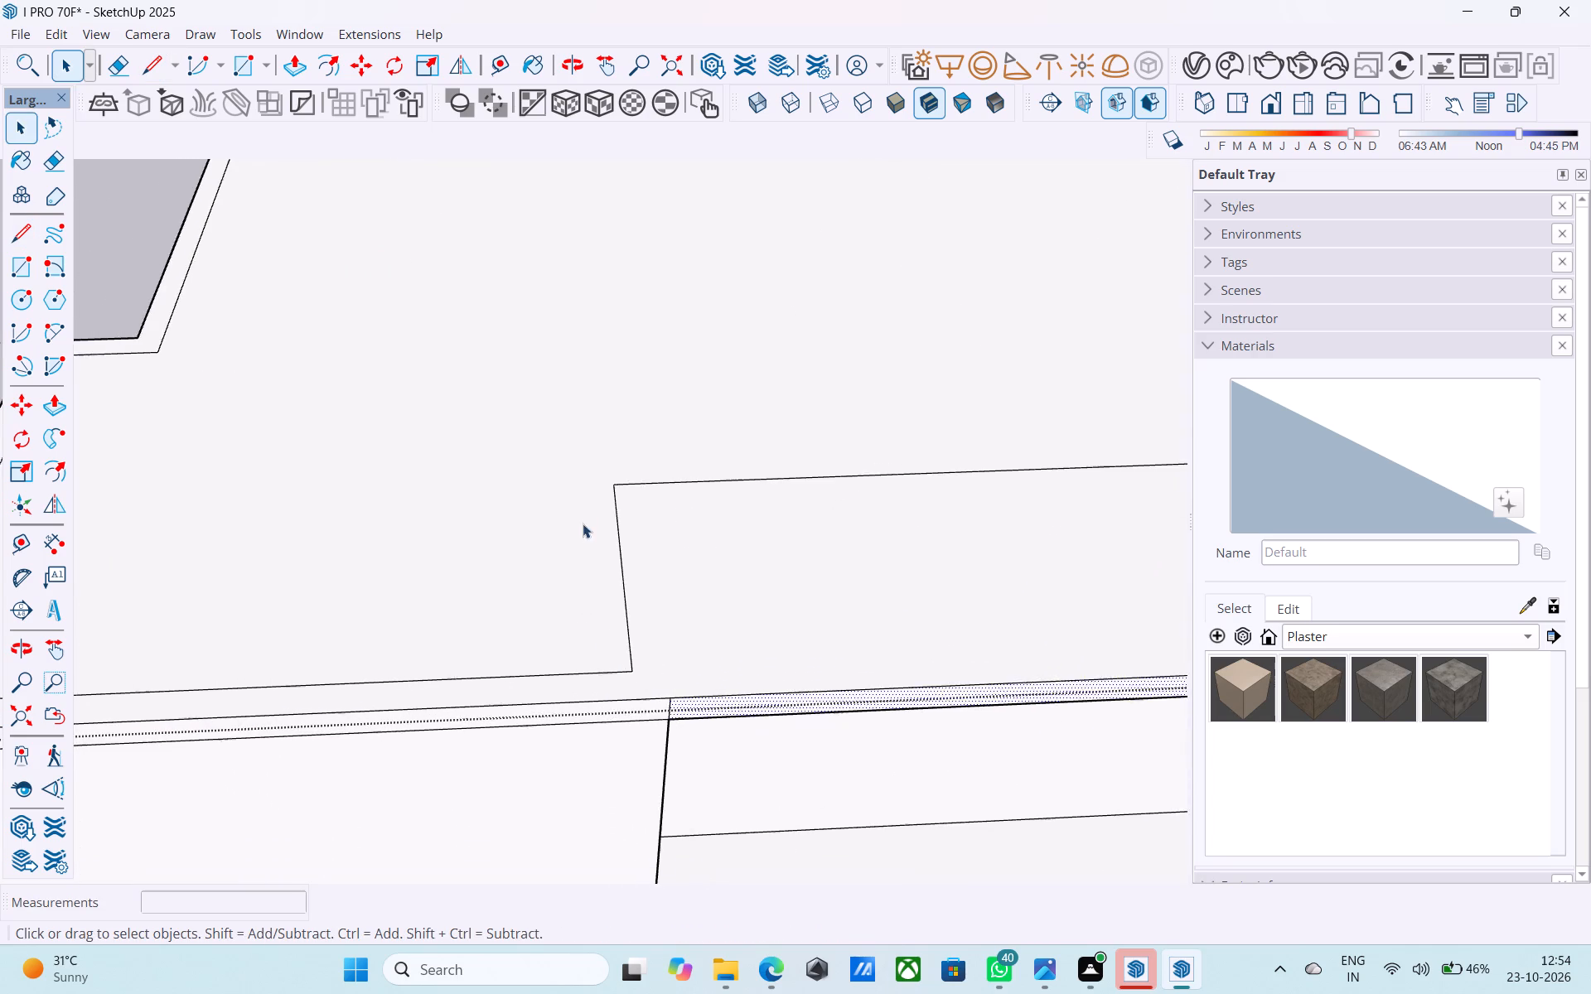
{"action": "scroll", "coordinate": [583, 524], "scroll_direction": "down", "scroll_amount": 6}
{"action": "middle_click_drag", "start_coordinate": [585, 509], "coordinate": [362, 378]}
{"action": "scroll", "coordinate": [362, 379], "scroll_direction": "down", "scroll_amount": 4}
{"action": "middle_click_drag", "start_coordinate": [510, 479], "coordinate": [501, 477]}
{"action": "key", "text": "l"}
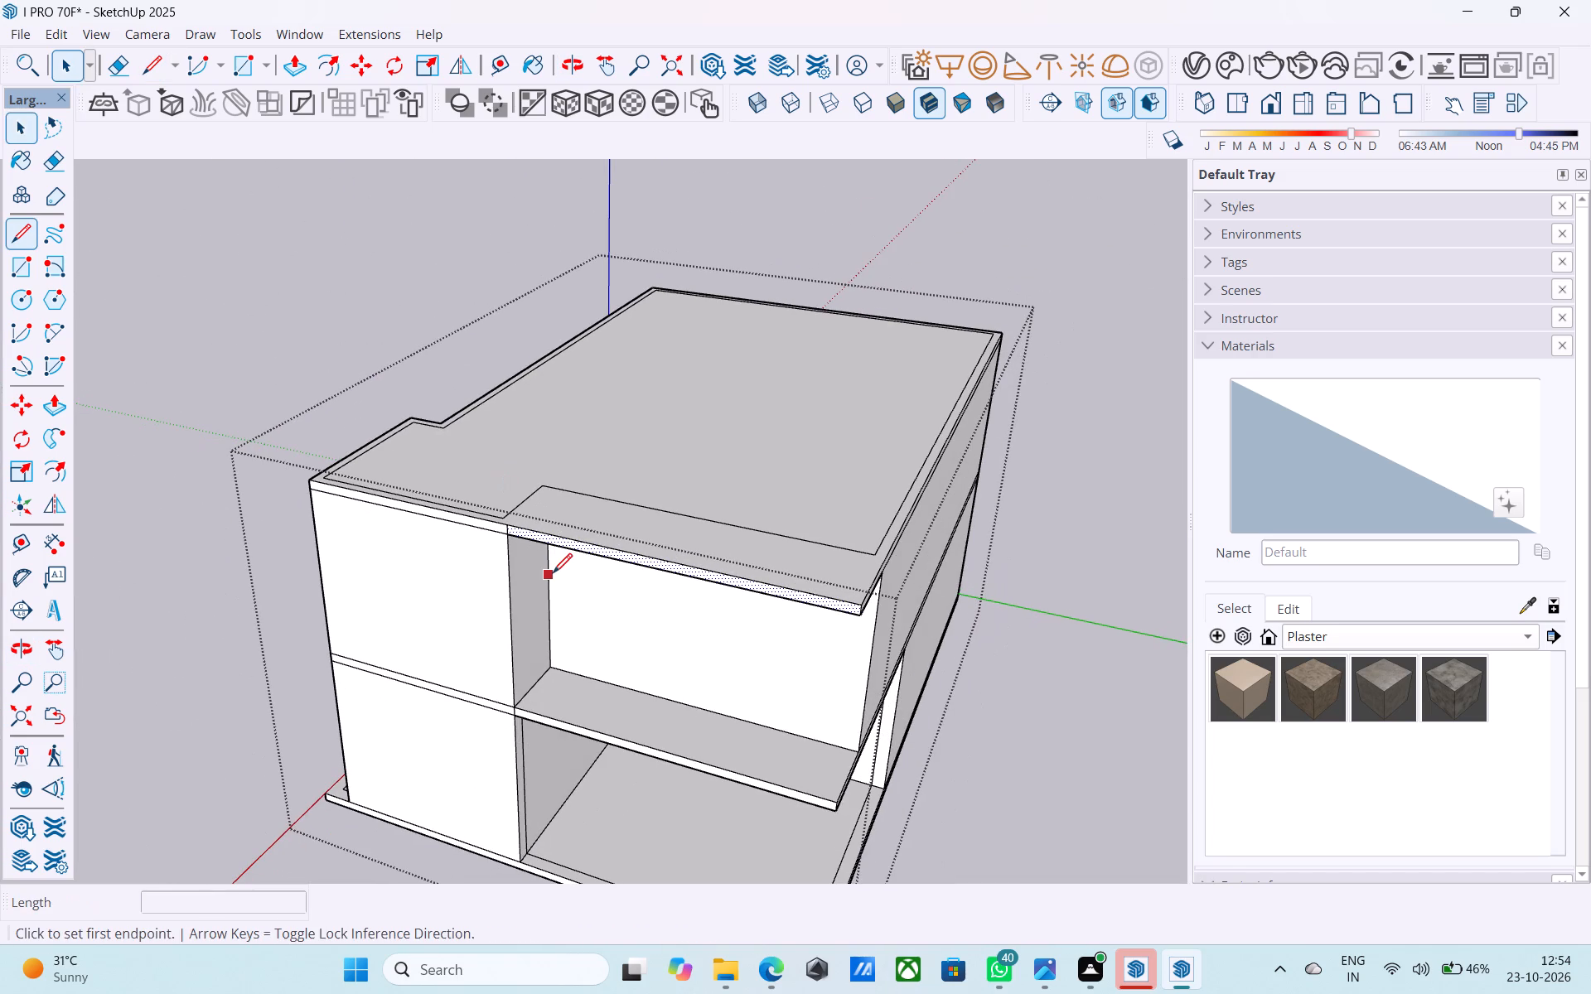
{"action": "scroll", "coordinate": [559, 572], "scroll_direction": "up", "scroll_amount": 1}
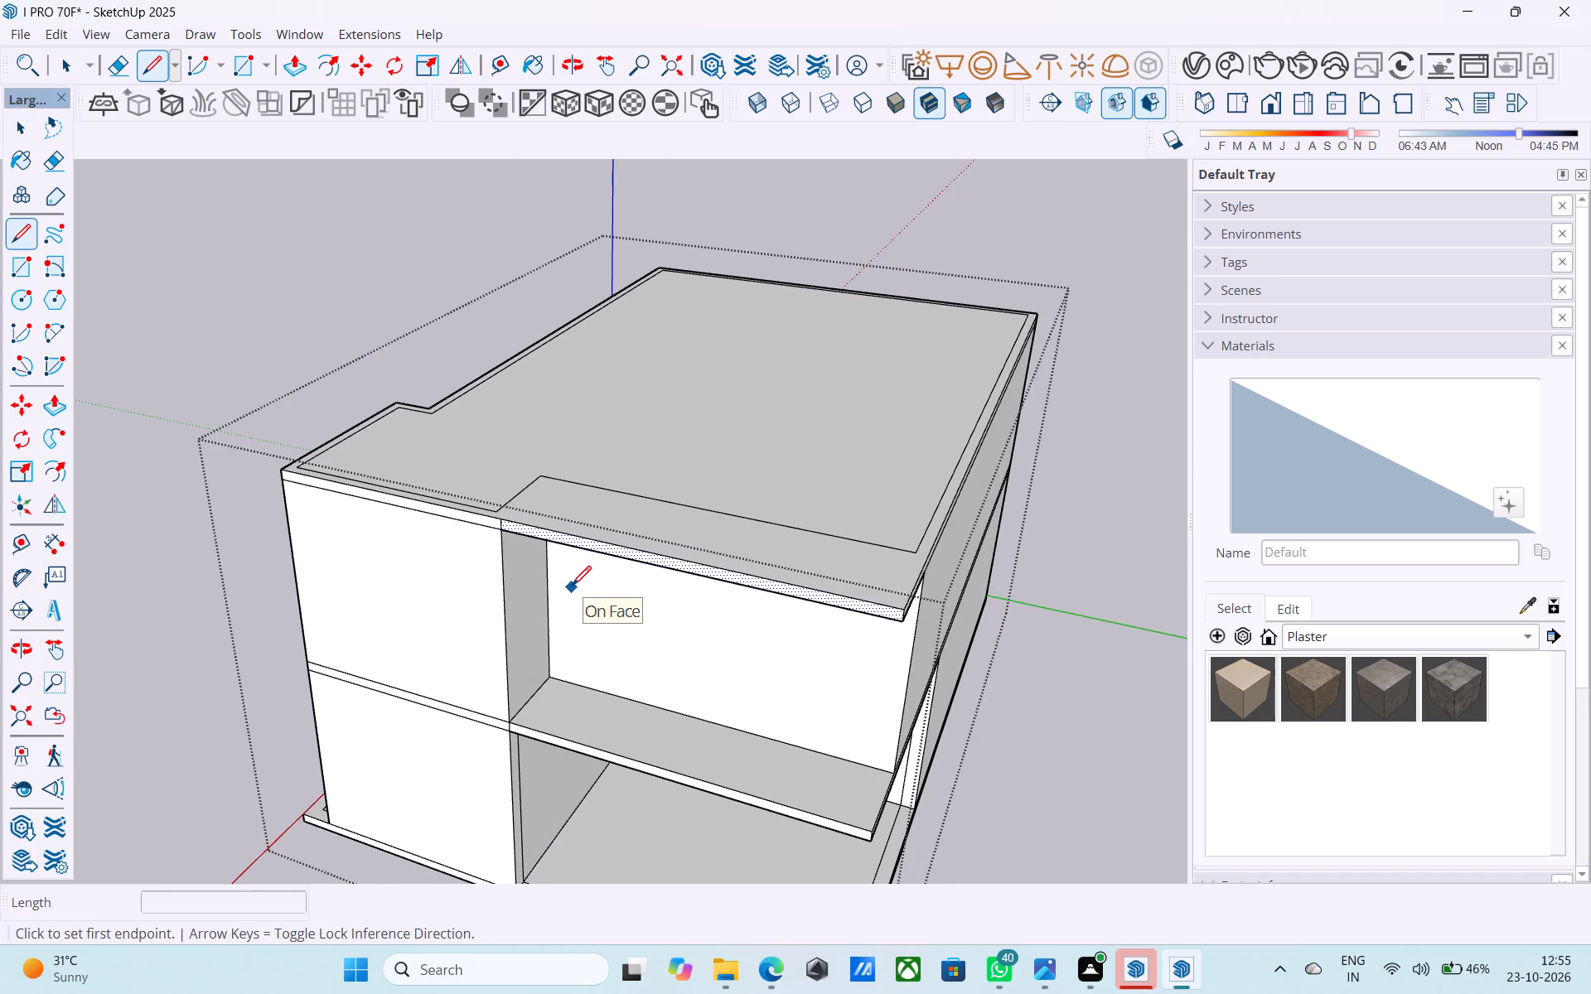
{"action": "scroll", "coordinate": [572, 590], "scroll_direction": "down", "scroll_amount": 1}
{"action": "scroll", "coordinate": [575, 740], "scroll_direction": "up", "scroll_amount": 4}
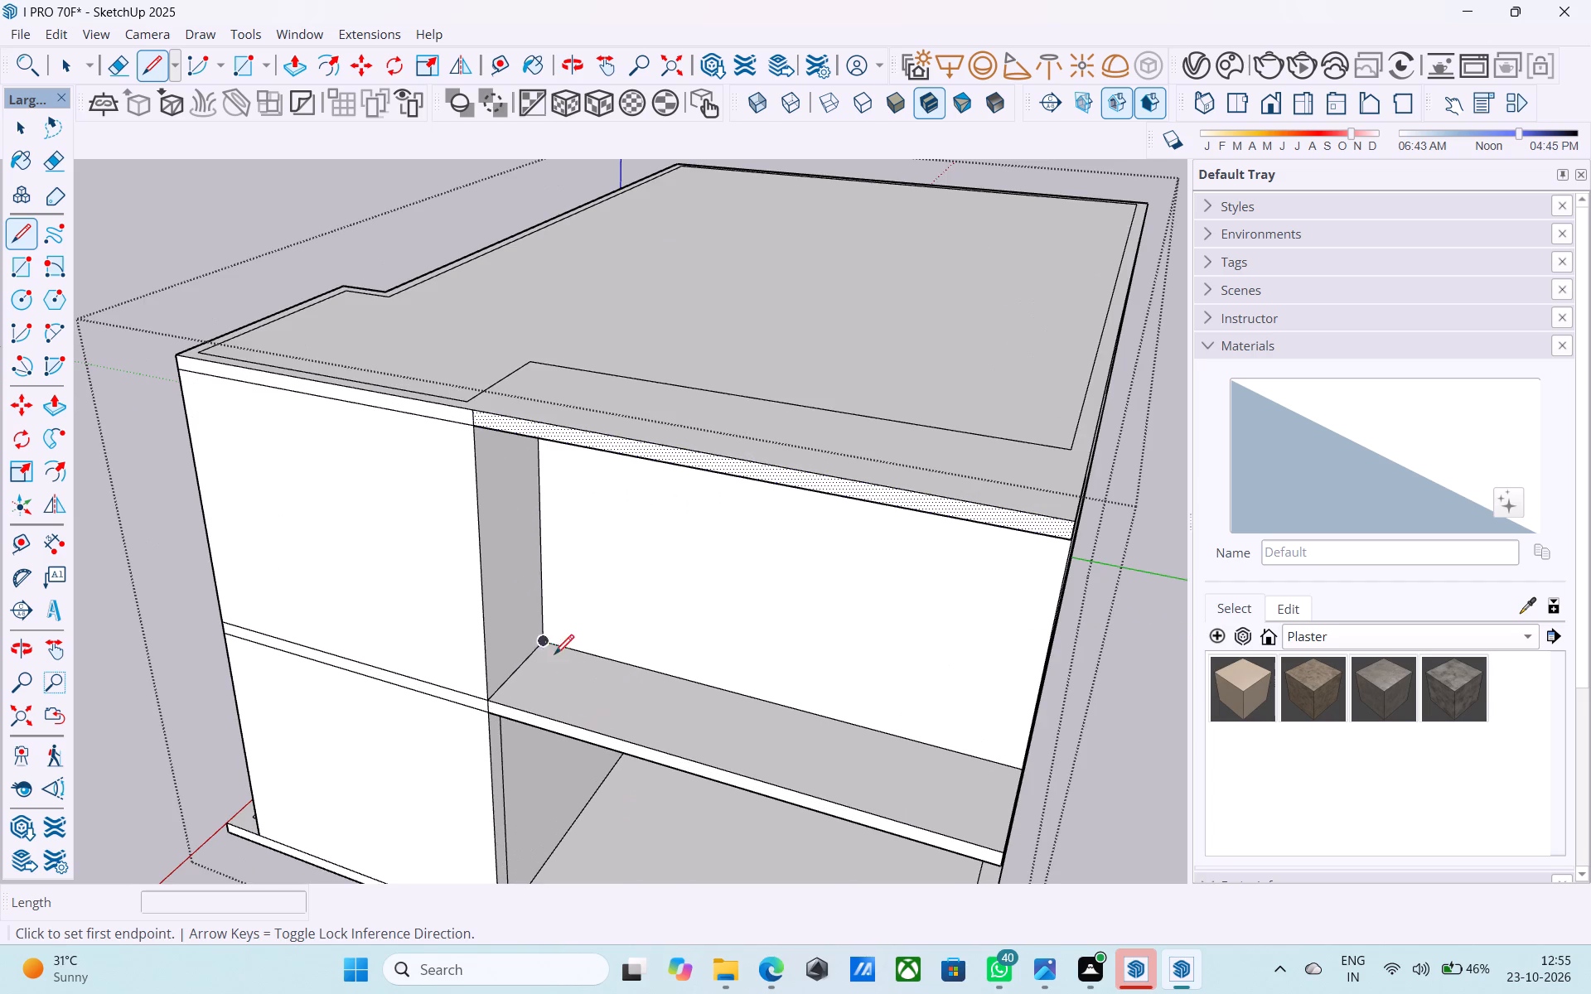
{"action": "left_click", "coordinate": [549, 641]}
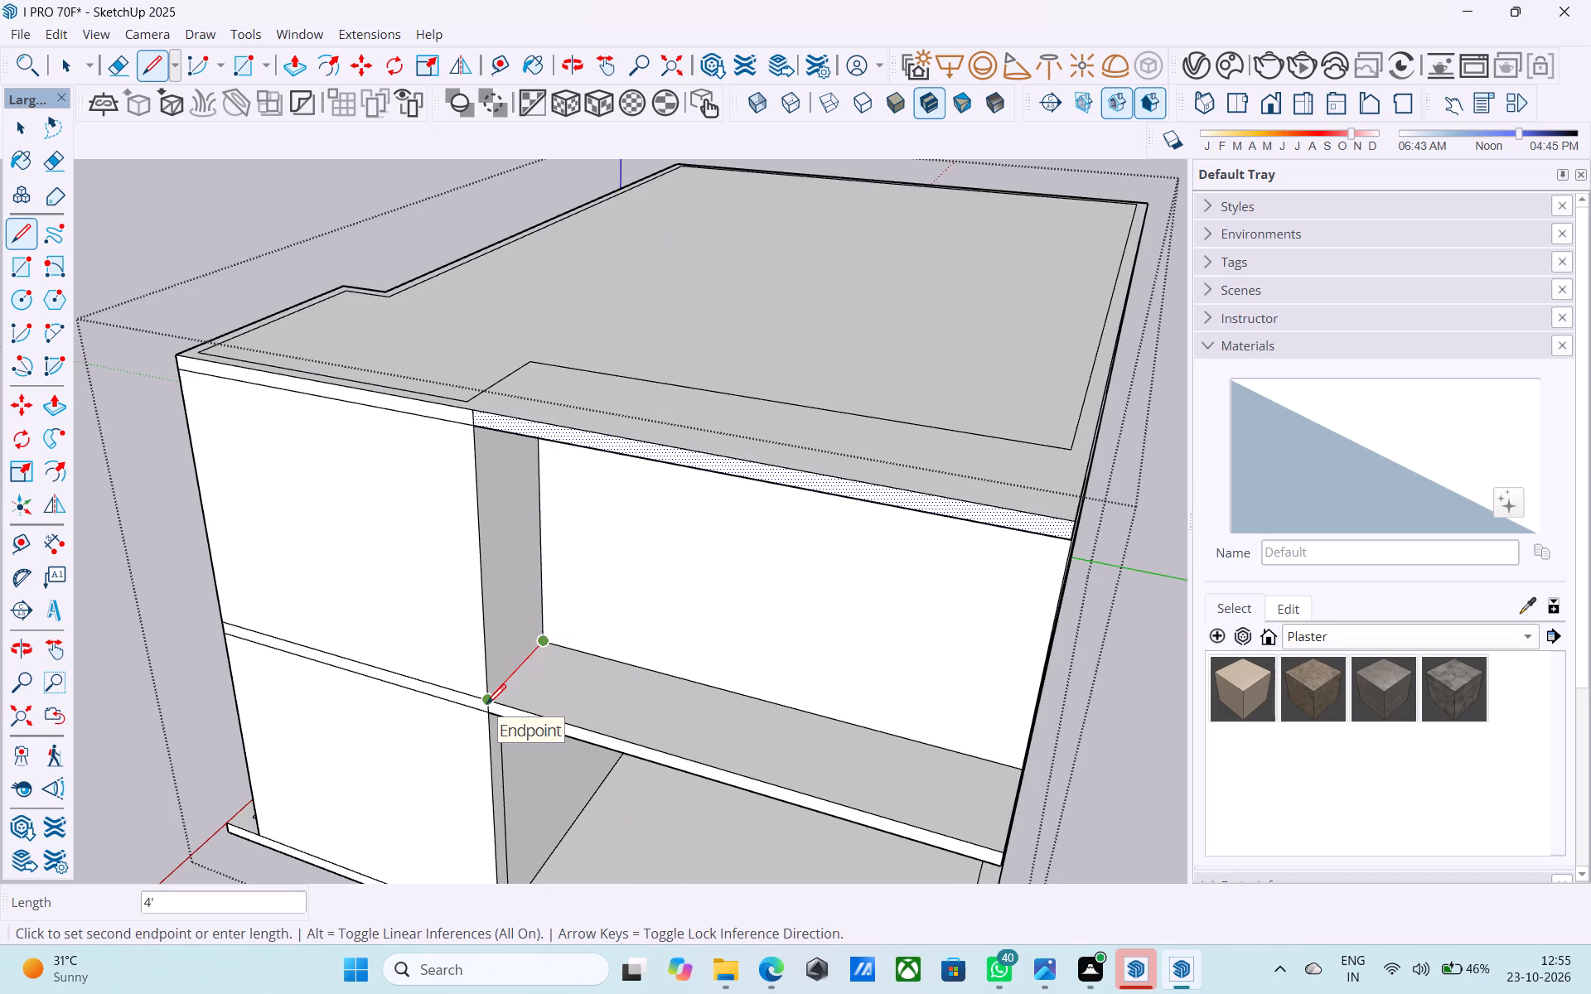
{"action": "key", "text": "space"}
Copy the roof outline's long edge above the balcony a short distance toward the slab's front edge.
{"action": "scroll", "coordinate": [473, 625], "scroll_direction": "down", "scroll_amount": 5}
{"action": "middle_click_drag", "start_coordinate": [473, 631], "coordinate": [492, 770]}
{"action": "scroll", "coordinate": [646, 609], "scroll_direction": "up", "scroll_amount": 4}
{"action": "left_click", "coordinate": [643, 613]}
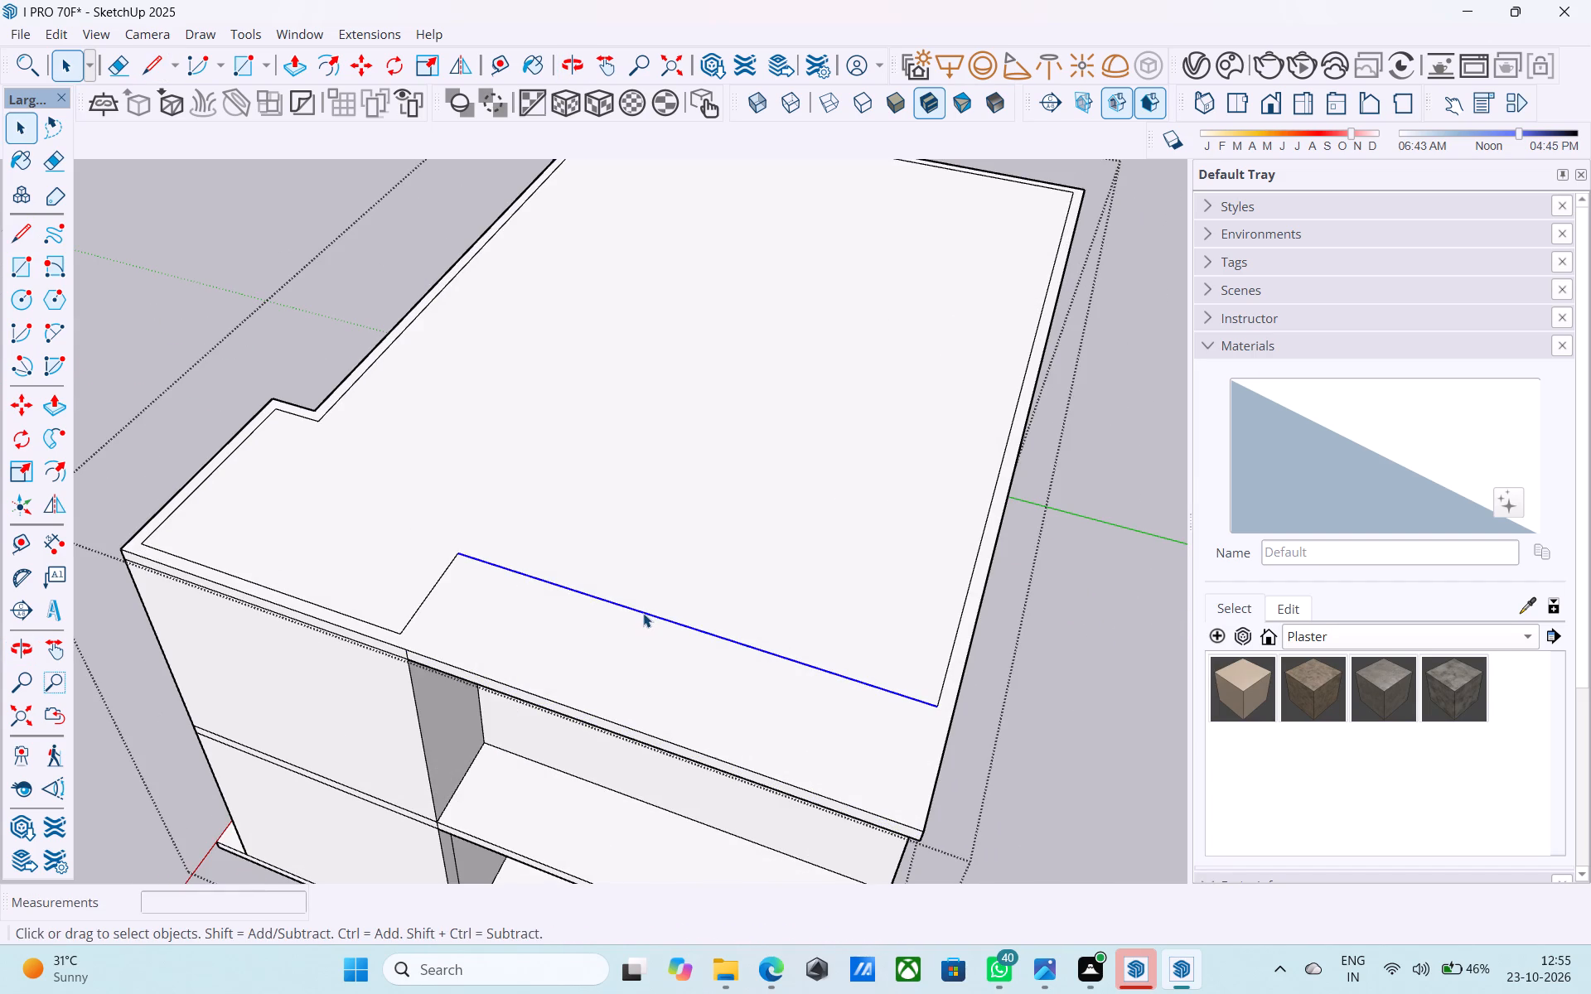
{"action": "key", "text": "m"}
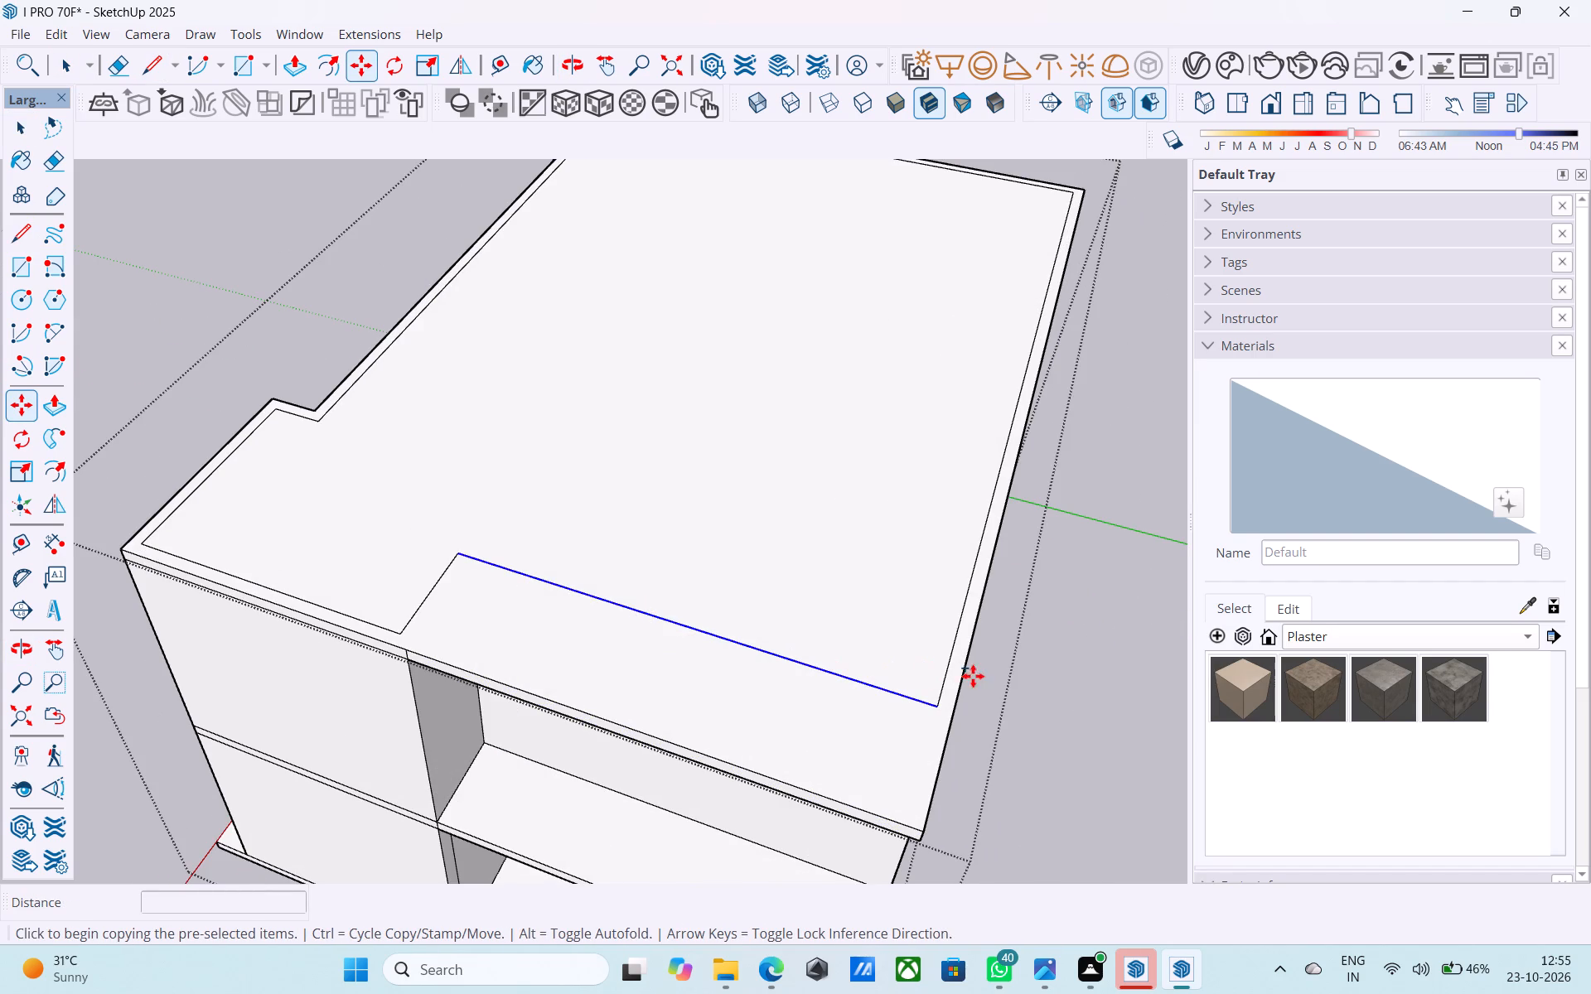
{"action": "left_click", "coordinate": [938, 708]}
{"action": "left_click", "coordinate": [935, 722]}
{"action": "key", "text": "space"}
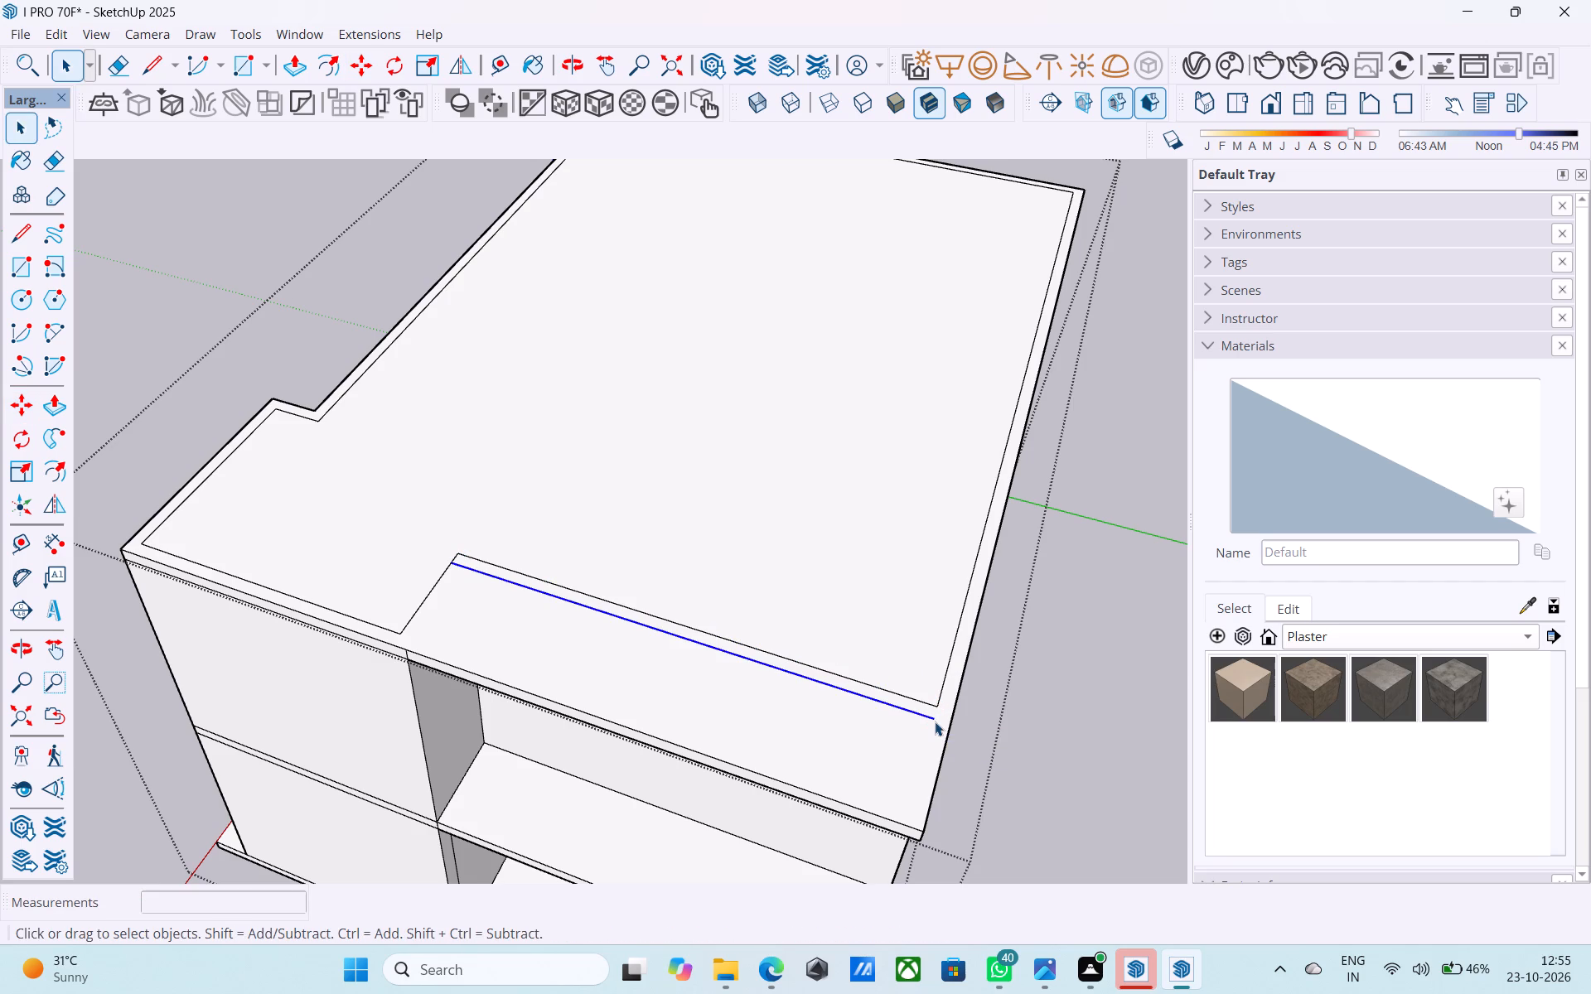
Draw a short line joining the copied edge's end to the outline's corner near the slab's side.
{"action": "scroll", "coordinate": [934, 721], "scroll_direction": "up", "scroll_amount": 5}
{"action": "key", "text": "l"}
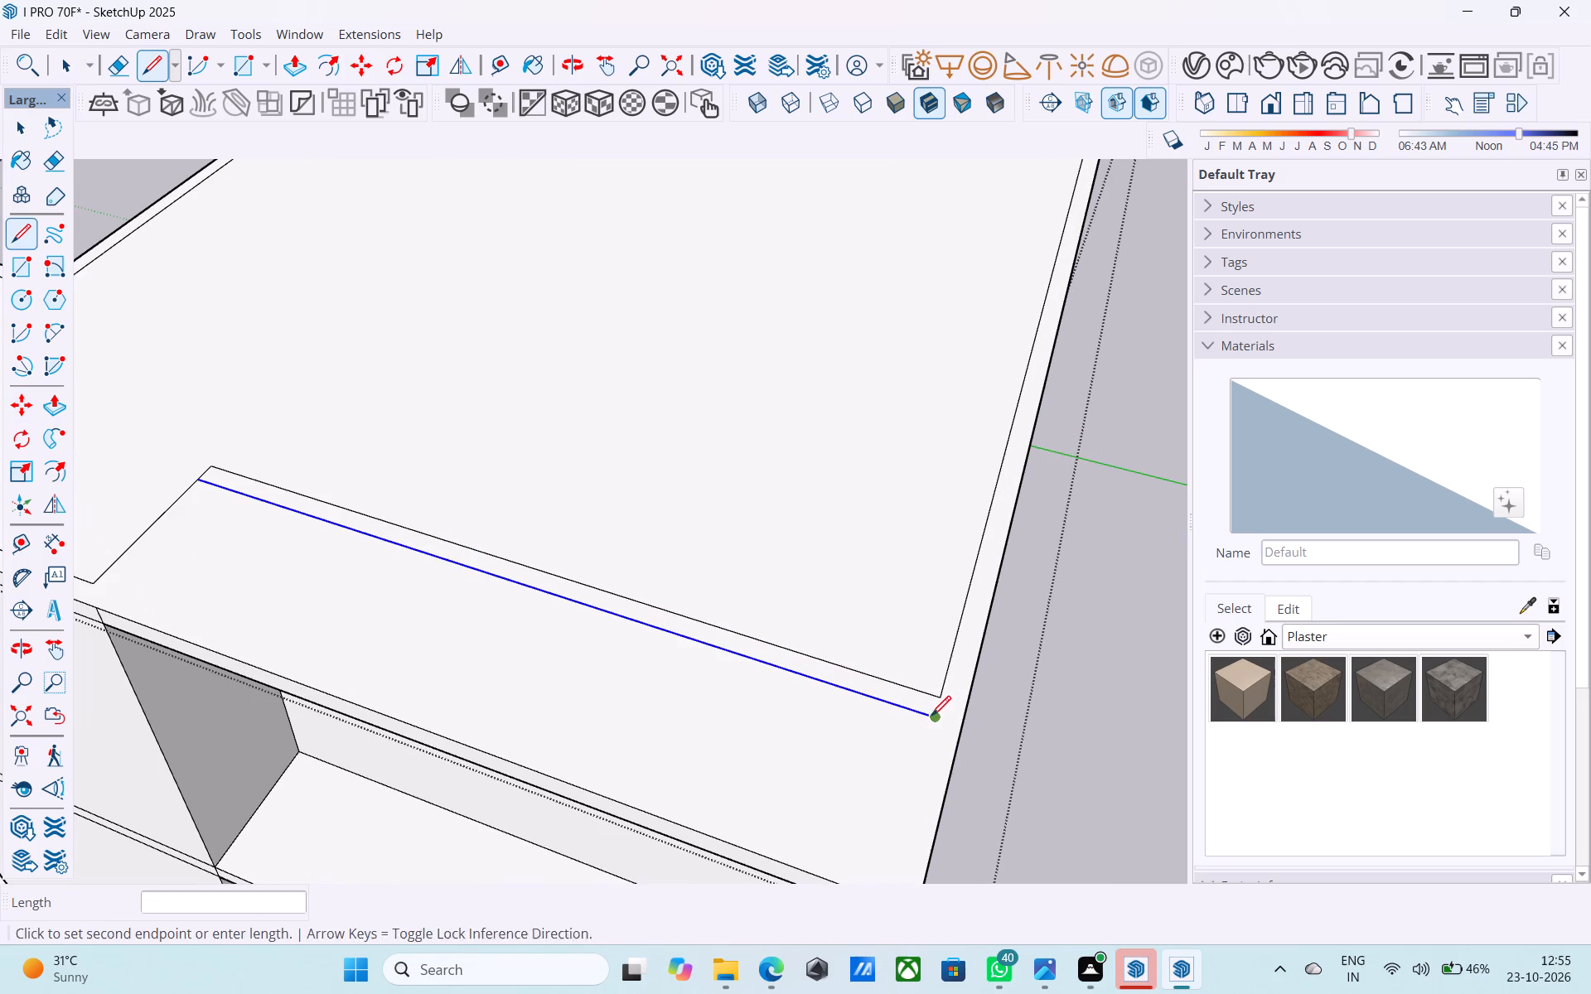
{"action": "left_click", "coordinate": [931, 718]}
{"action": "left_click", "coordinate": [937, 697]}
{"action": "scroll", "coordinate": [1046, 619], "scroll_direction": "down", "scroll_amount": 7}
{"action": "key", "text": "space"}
Copy the outline's short edge beside the small room 6" toward the balcony side.
{"action": "scroll", "coordinate": [685, 646], "scroll_direction": "up", "scroll_amount": 6}
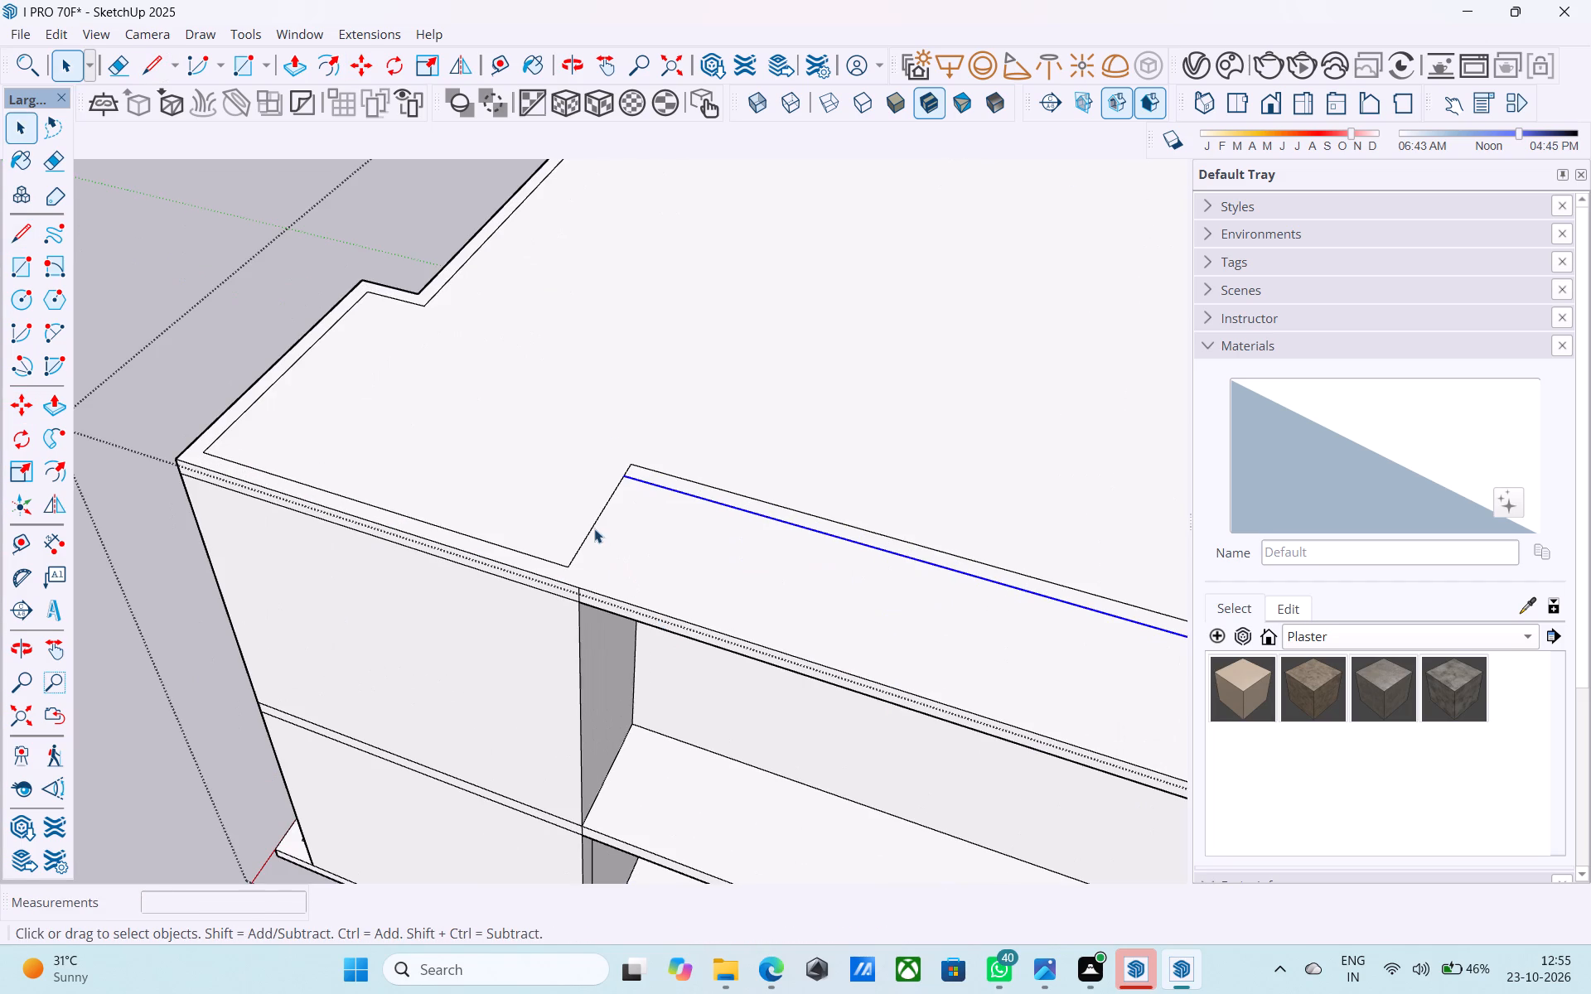
{"action": "left_click", "coordinate": [594, 528]}
{"action": "key", "text": "m"}
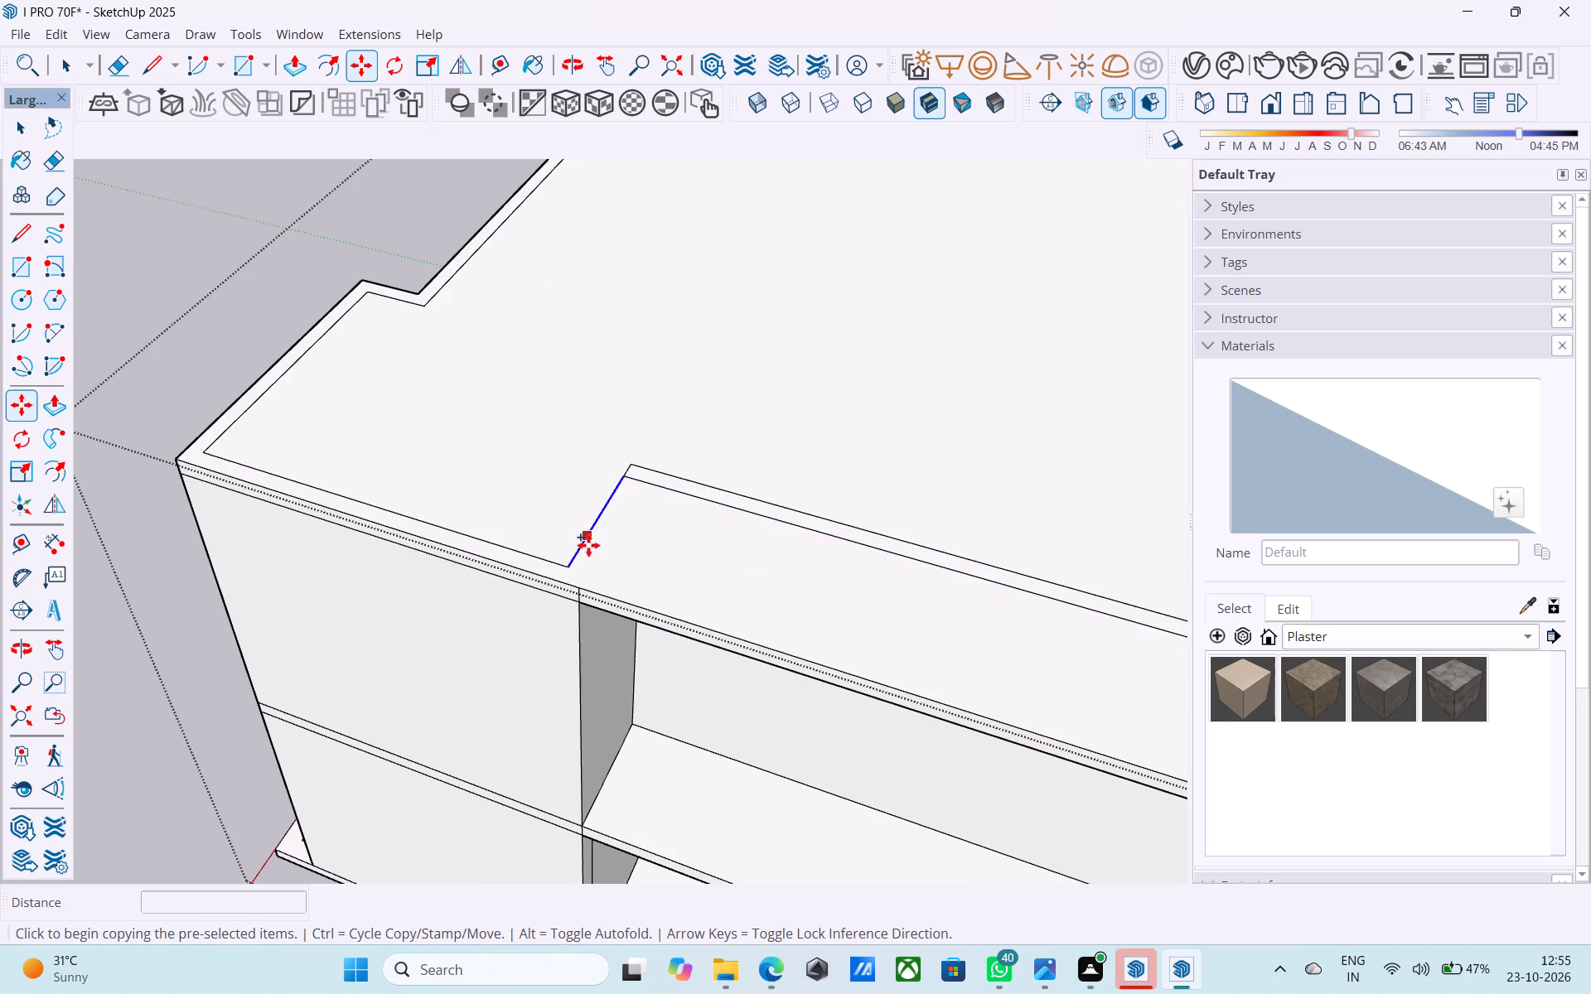
{"action": "left_click", "coordinate": [574, 562]}
{"action": "left_click", "coordinate": [592, 562]}
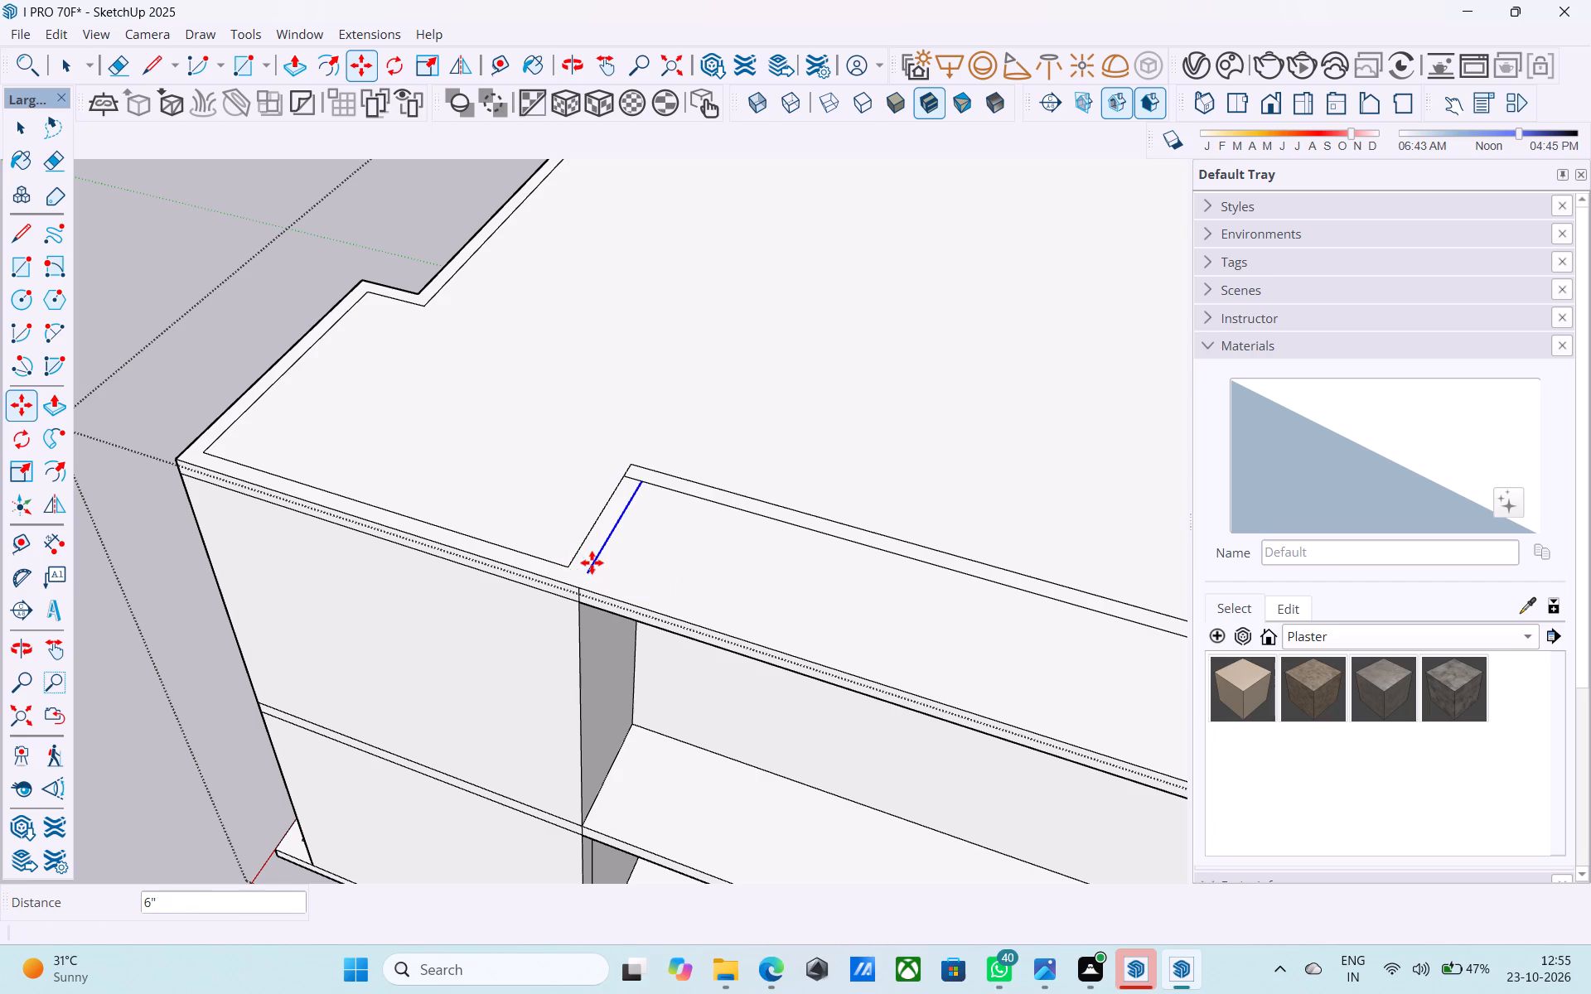
{"action": "key", "text": "space"}
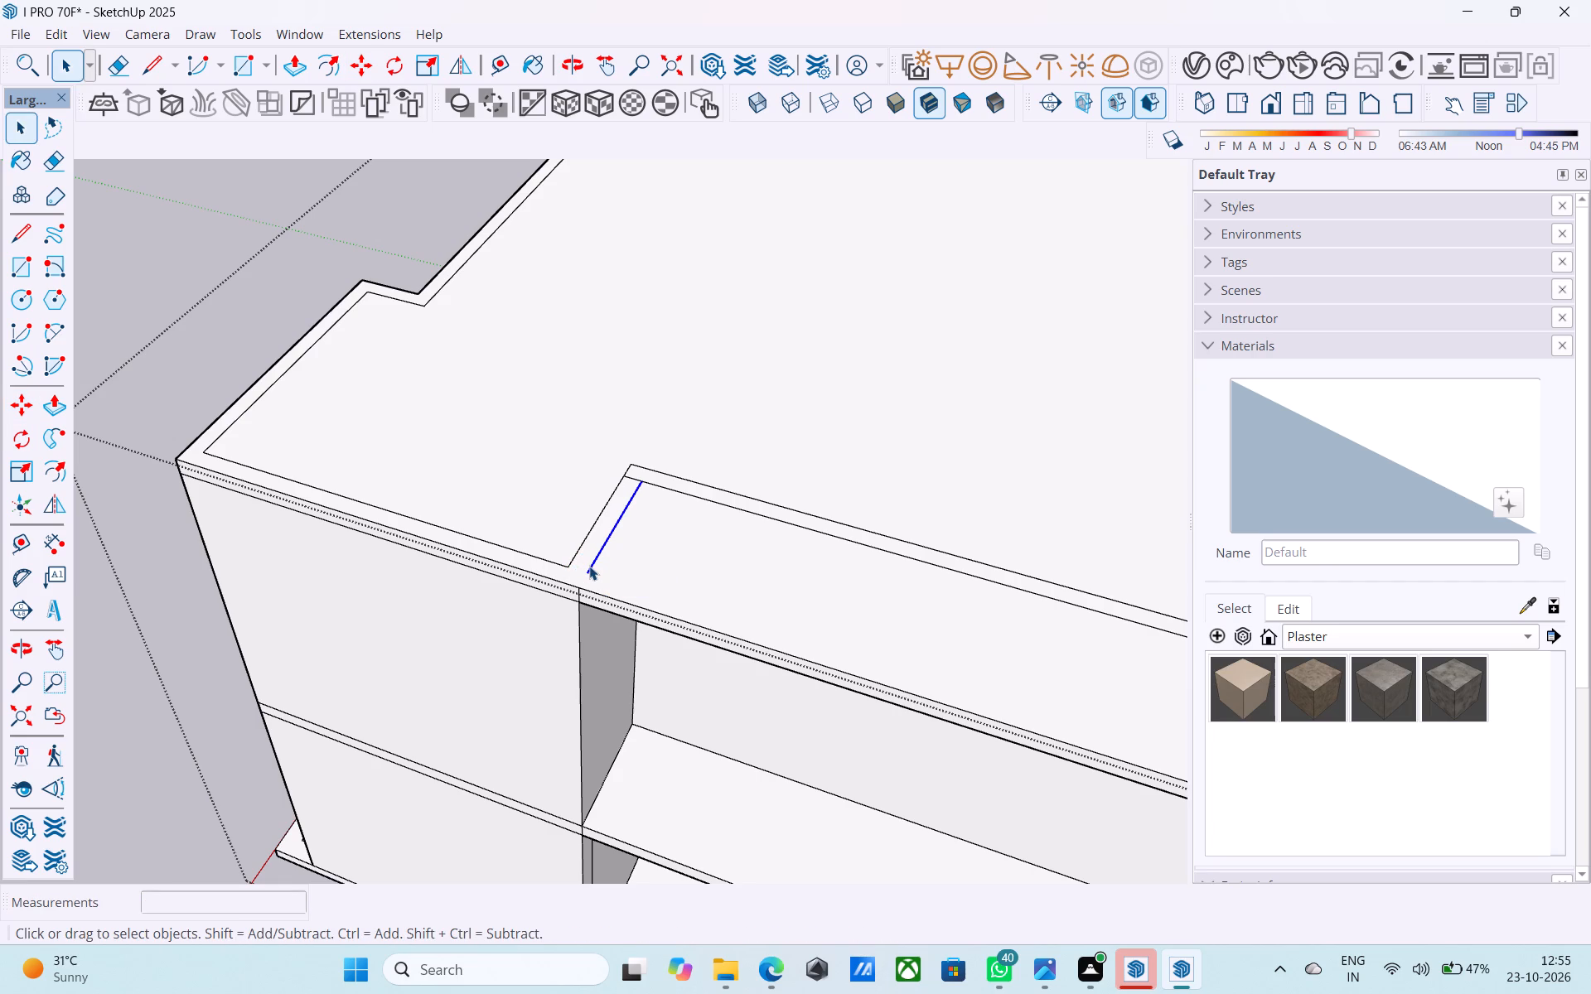
Draw a line extending the copied short edge to the slab's front edge at the small room's corner.
{"action": "scroll", "coordinate": [589, 567], "scroll_direction": "down", "scroll_amount": 1}
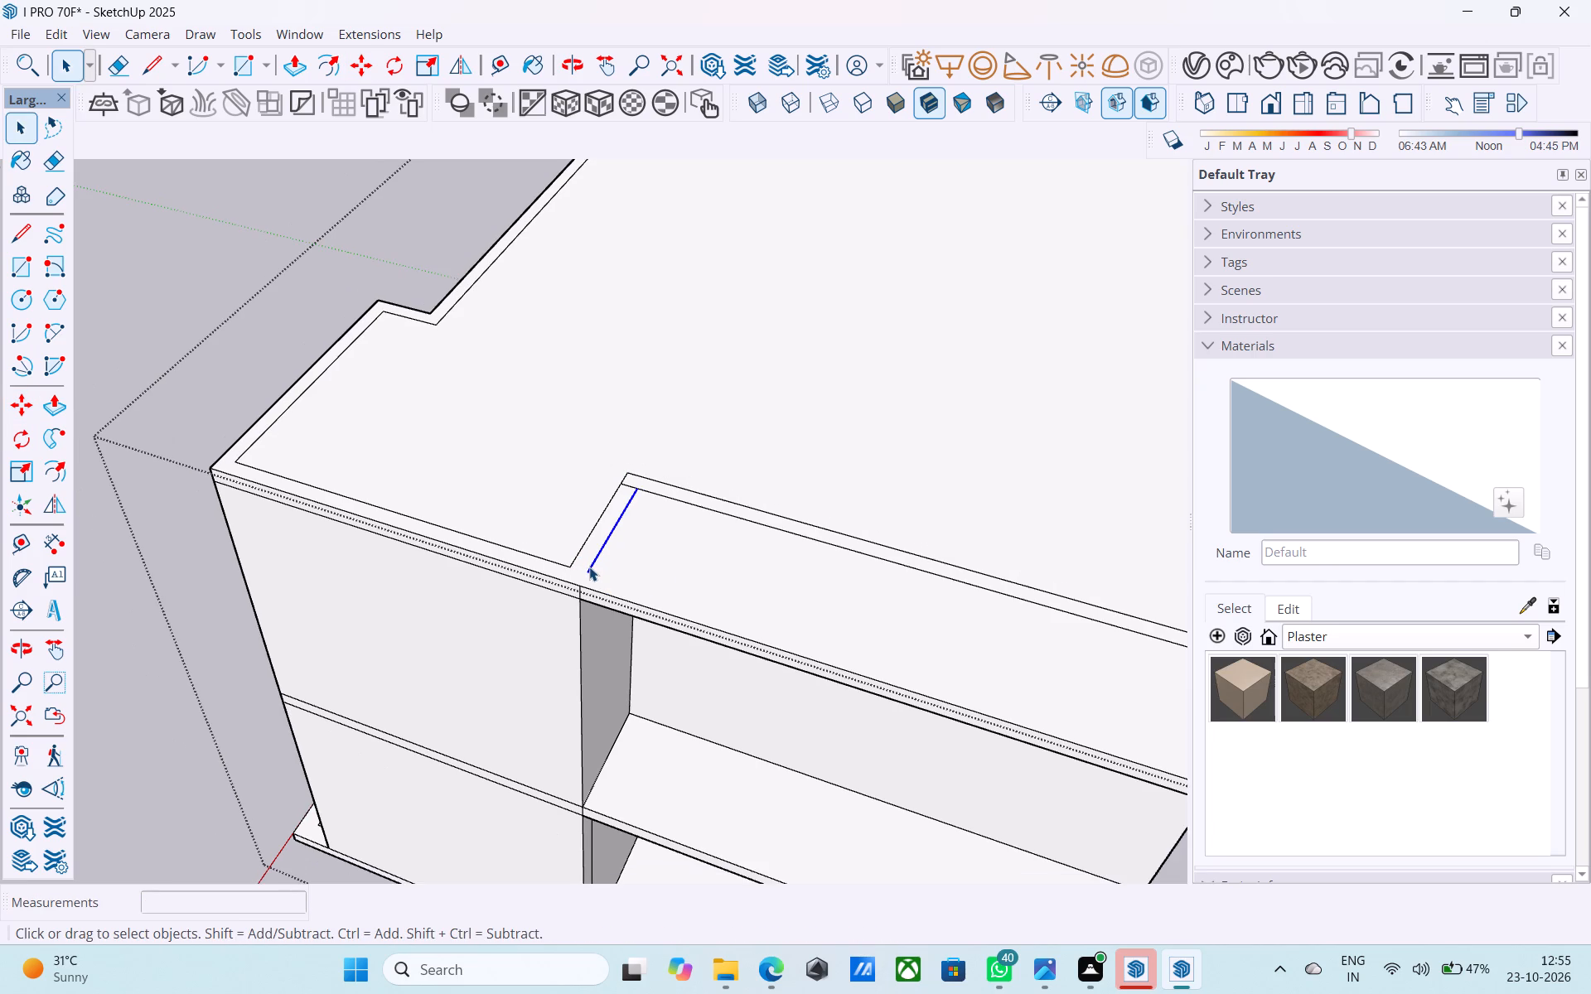
{"action": "key", "text": "l"}
{"action": "scroll", "coordinate": [586, 567], "scroll_direction": "up", "scroll_amount": 3}
{"action": "left_click", "coordinate": [583, 570]}
{"action": "left_click", "coordinate": [578, 587]}
{"action": "key", "text": "space"}
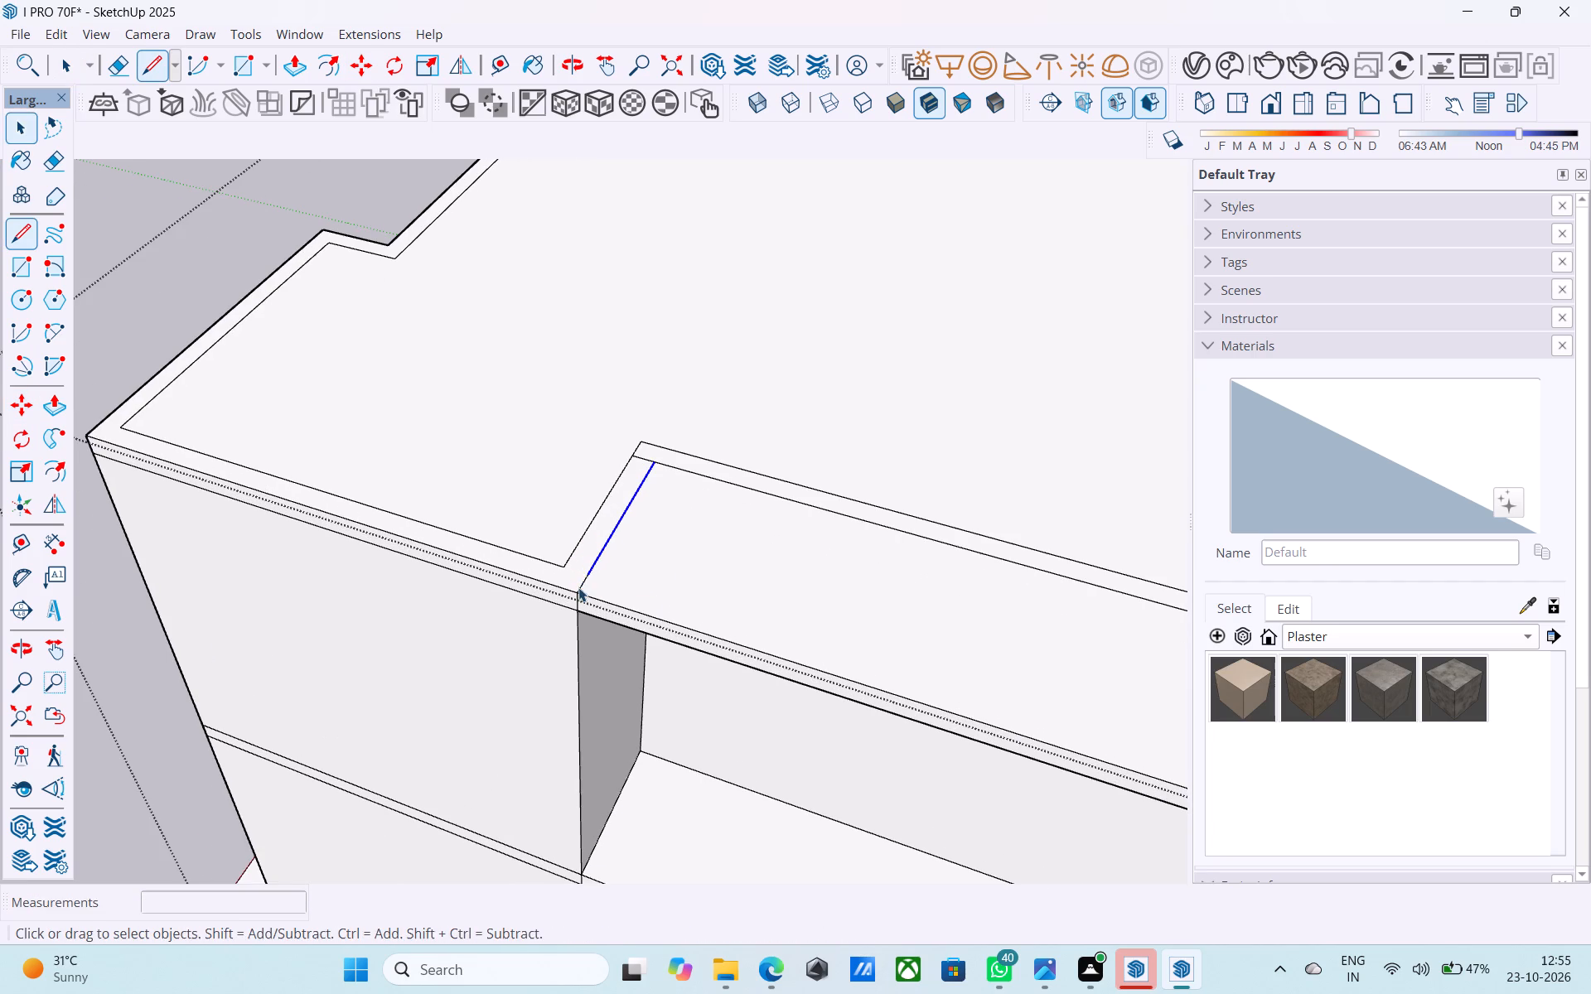
Erase the leftover stub between the two short edges at the inner corner of the wall outline.
{"action": "key", "text": "e"}
{"action": "scroll", "coordinate": [631, 477], "scroll_direction": "up", "scroll_amount": 4}
{"action": "left_click_drag", "start_coordinate": [649, 456], "coordinate": [655, 437]}
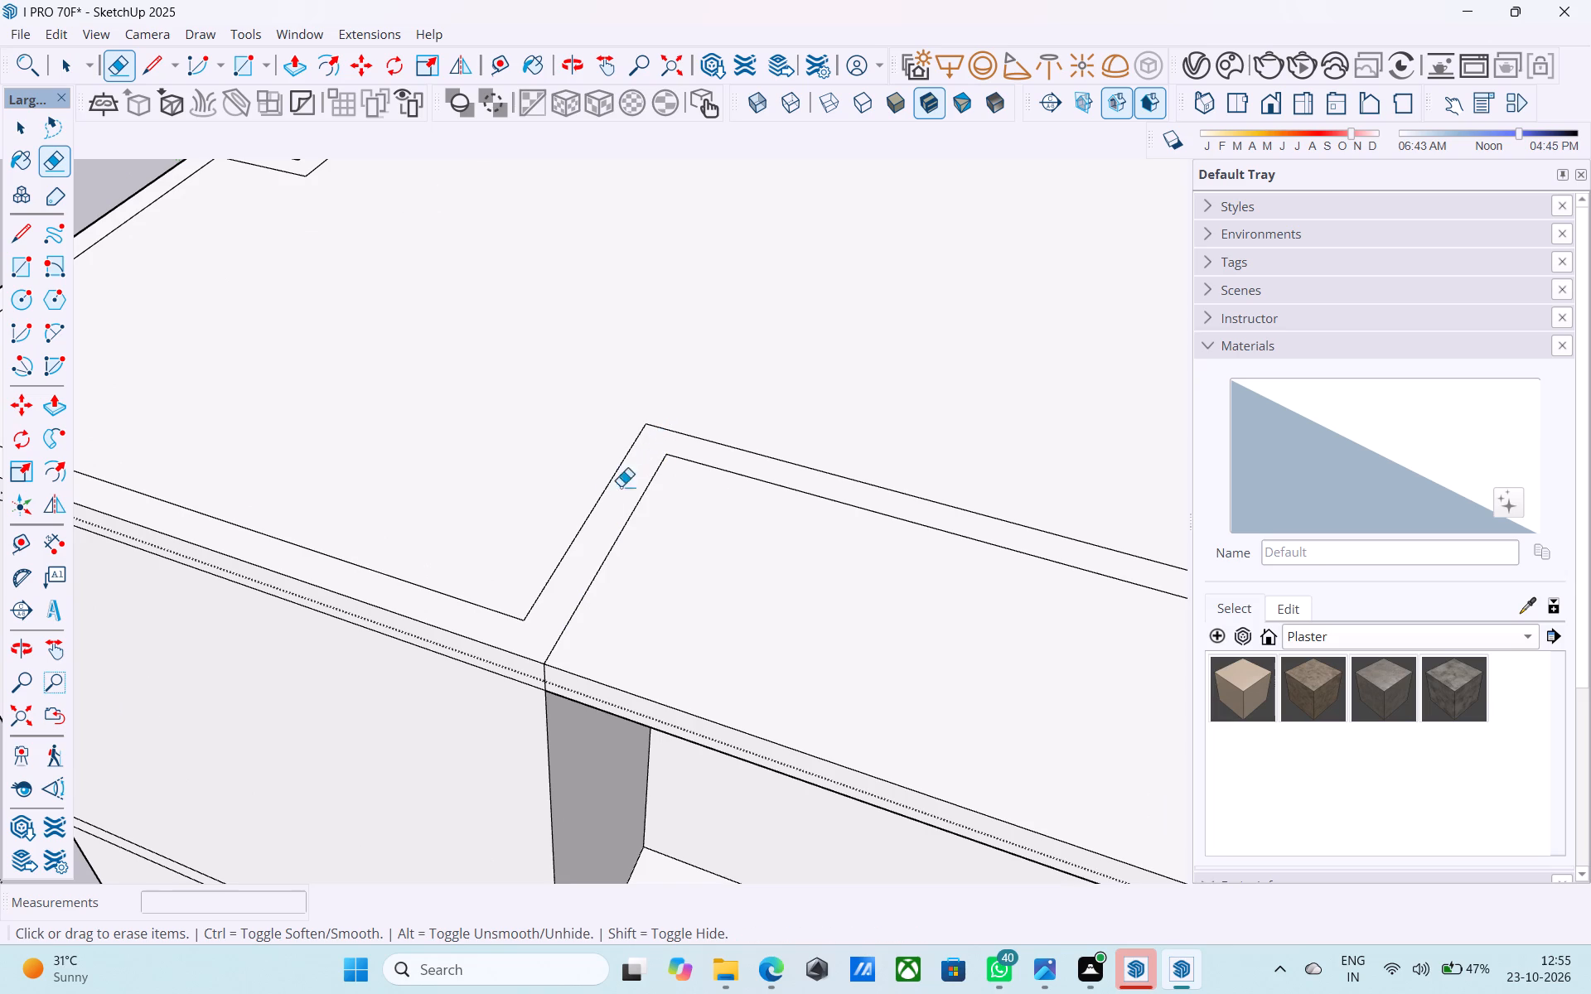
{"action": "scroll", "coordinate": [550, 560], "scroll_direction": "down", "scroll_amount": 6}
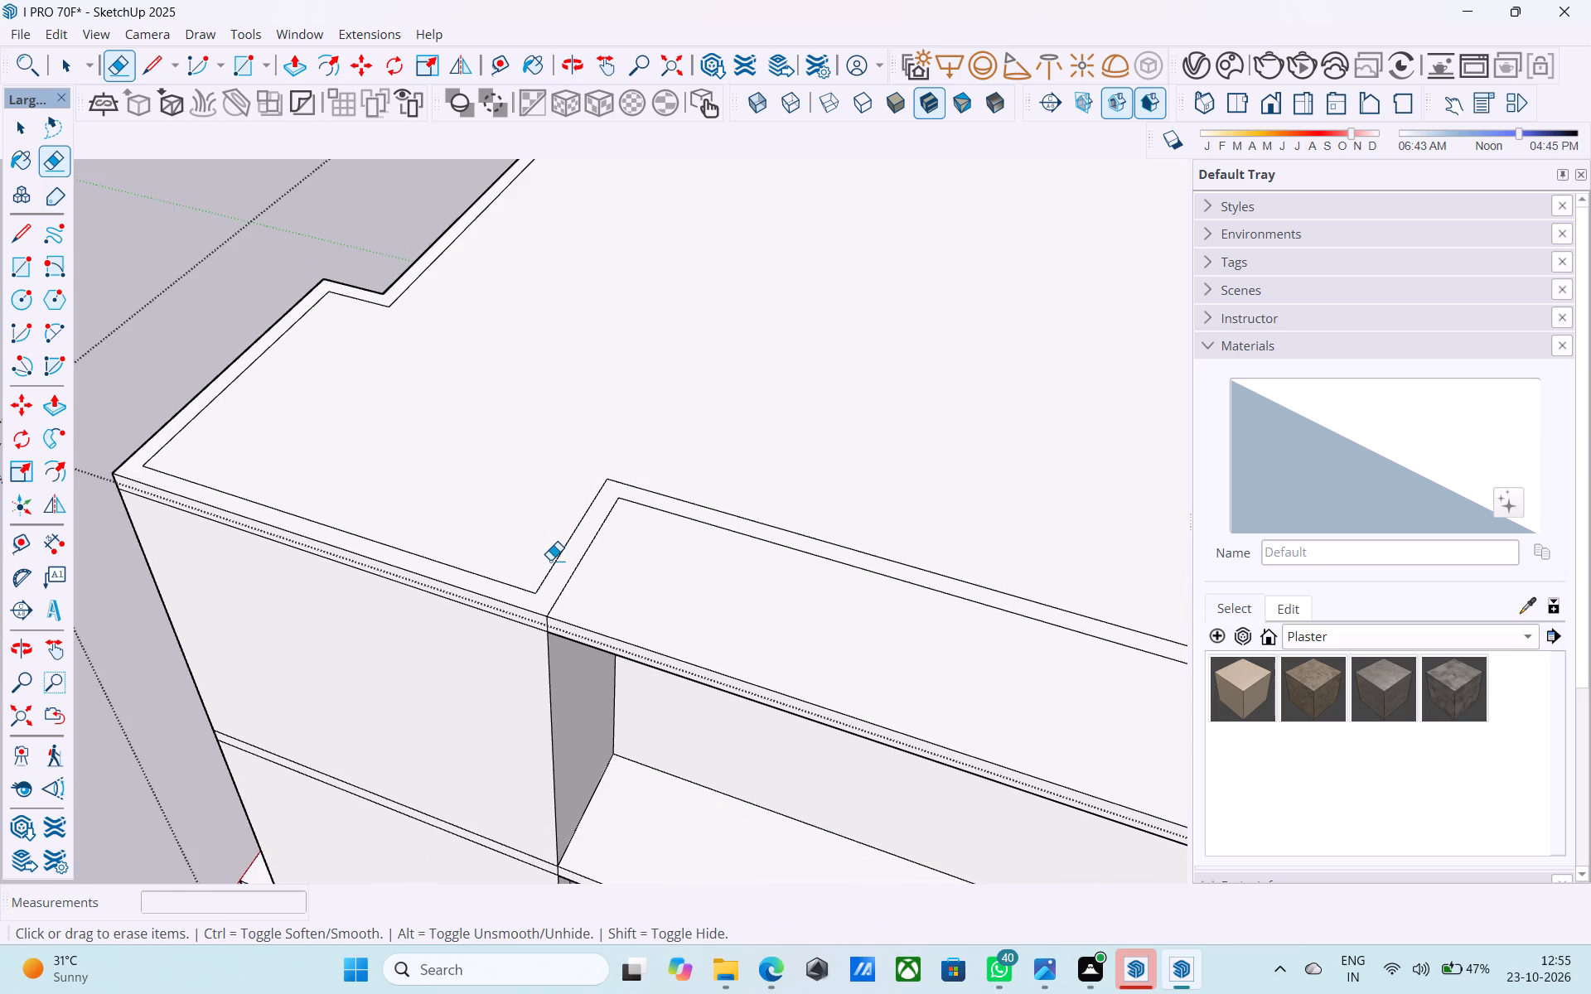
{"action": "scroll", "coordinate": [550, 560], "scroll_direction": "down", "scroll_amount": 1}
{"action": "middle_click_drag", "start_coordinate": [563, 569], "coordinate": [589, 571]}
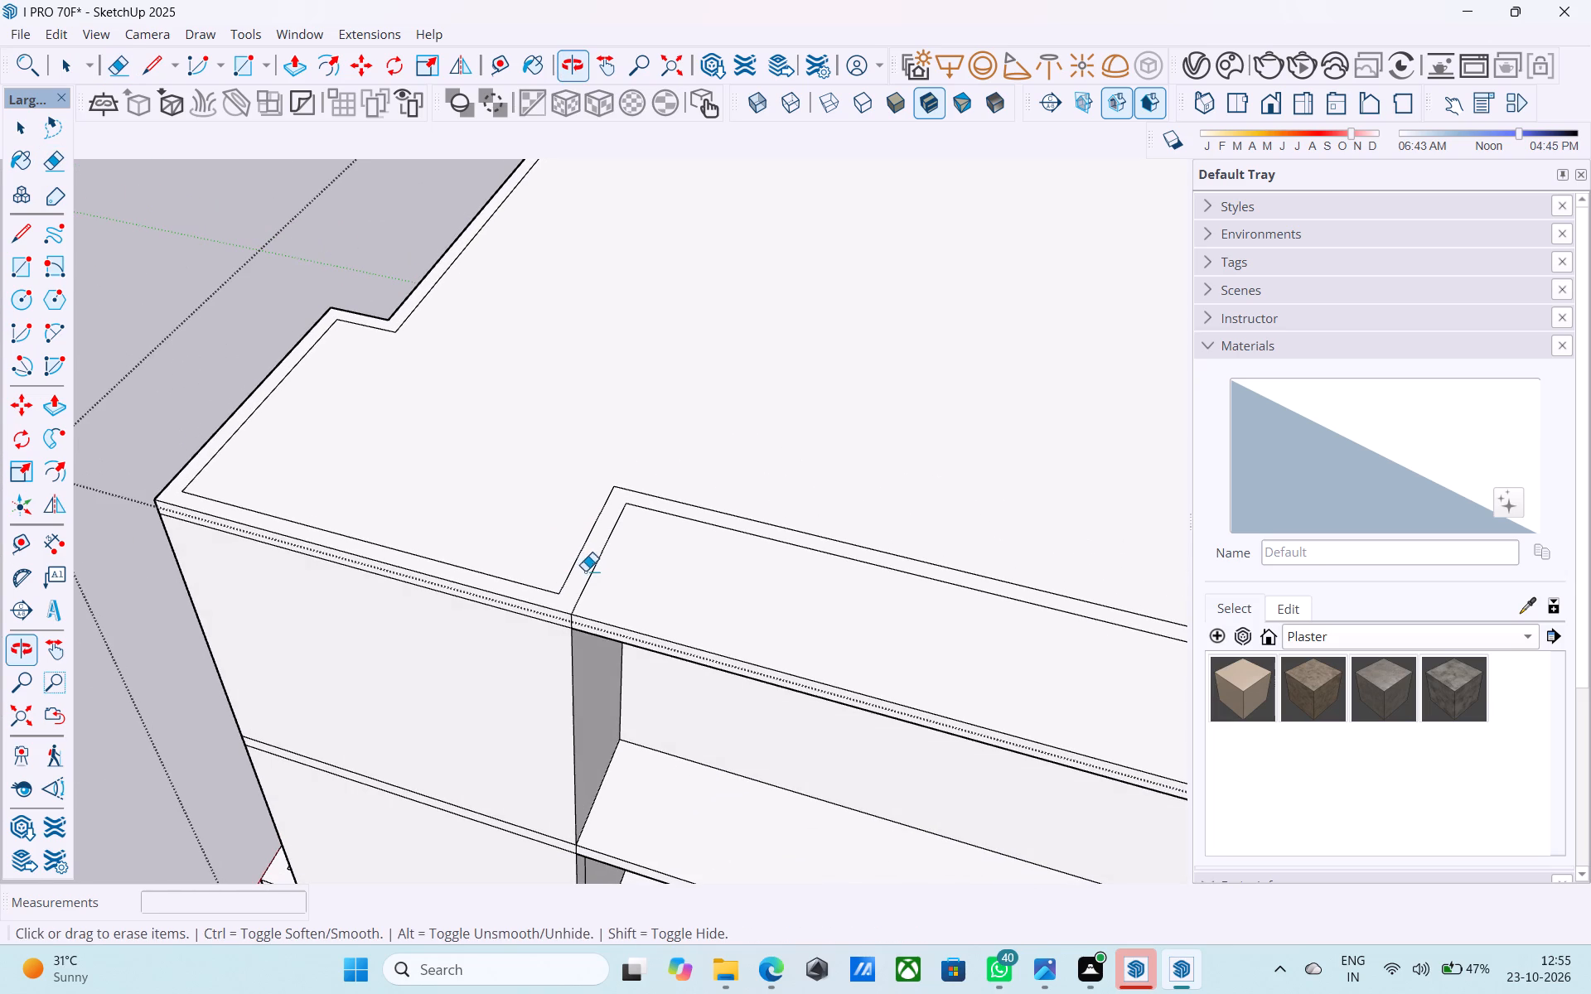
Extend the copied long edge to the slab's outer side edge and erase the stub at the outline corner.
{"action": "scroll", "coordinate": [540, 556], "scroll_direction": "down", "scroll_amount": 5}
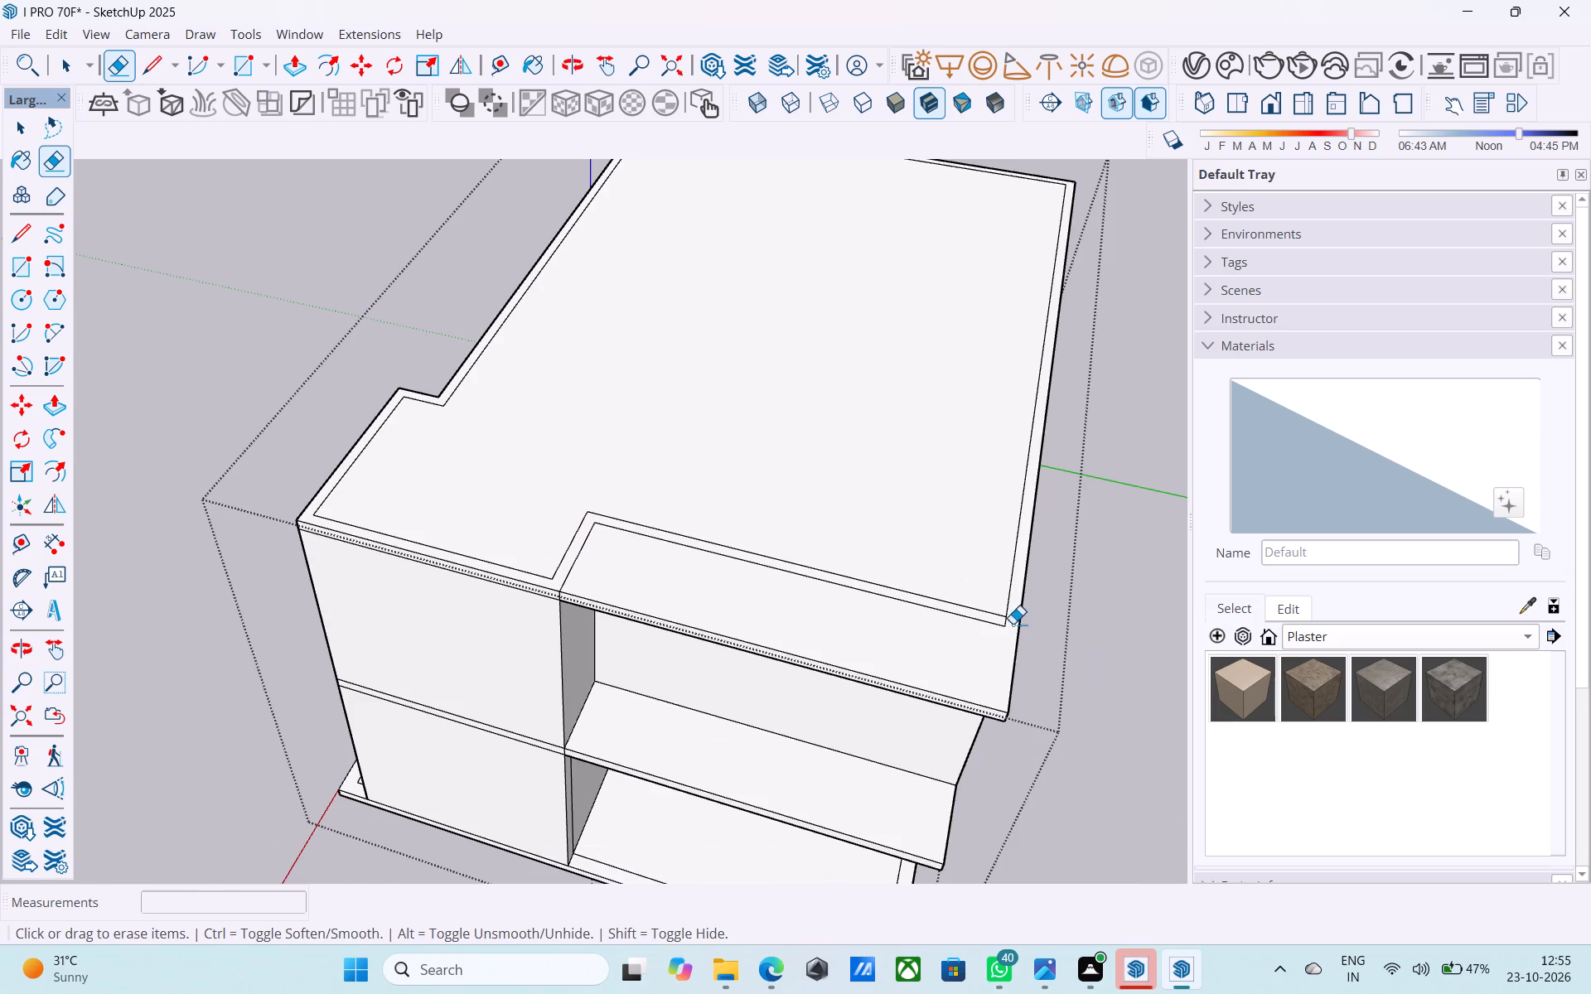
{"action": "scroll", "coordinate": [1018, 625], "scroll_direction": "up", "scroll_amount": 5}
{"action": "key", "text": "l"}
{"action": "scroll", "coordinate": [1001, 620], "scroll_direction": "up", "scroll_amount": 4}
{"action": "left_click", "coordinate": [995, 621]}
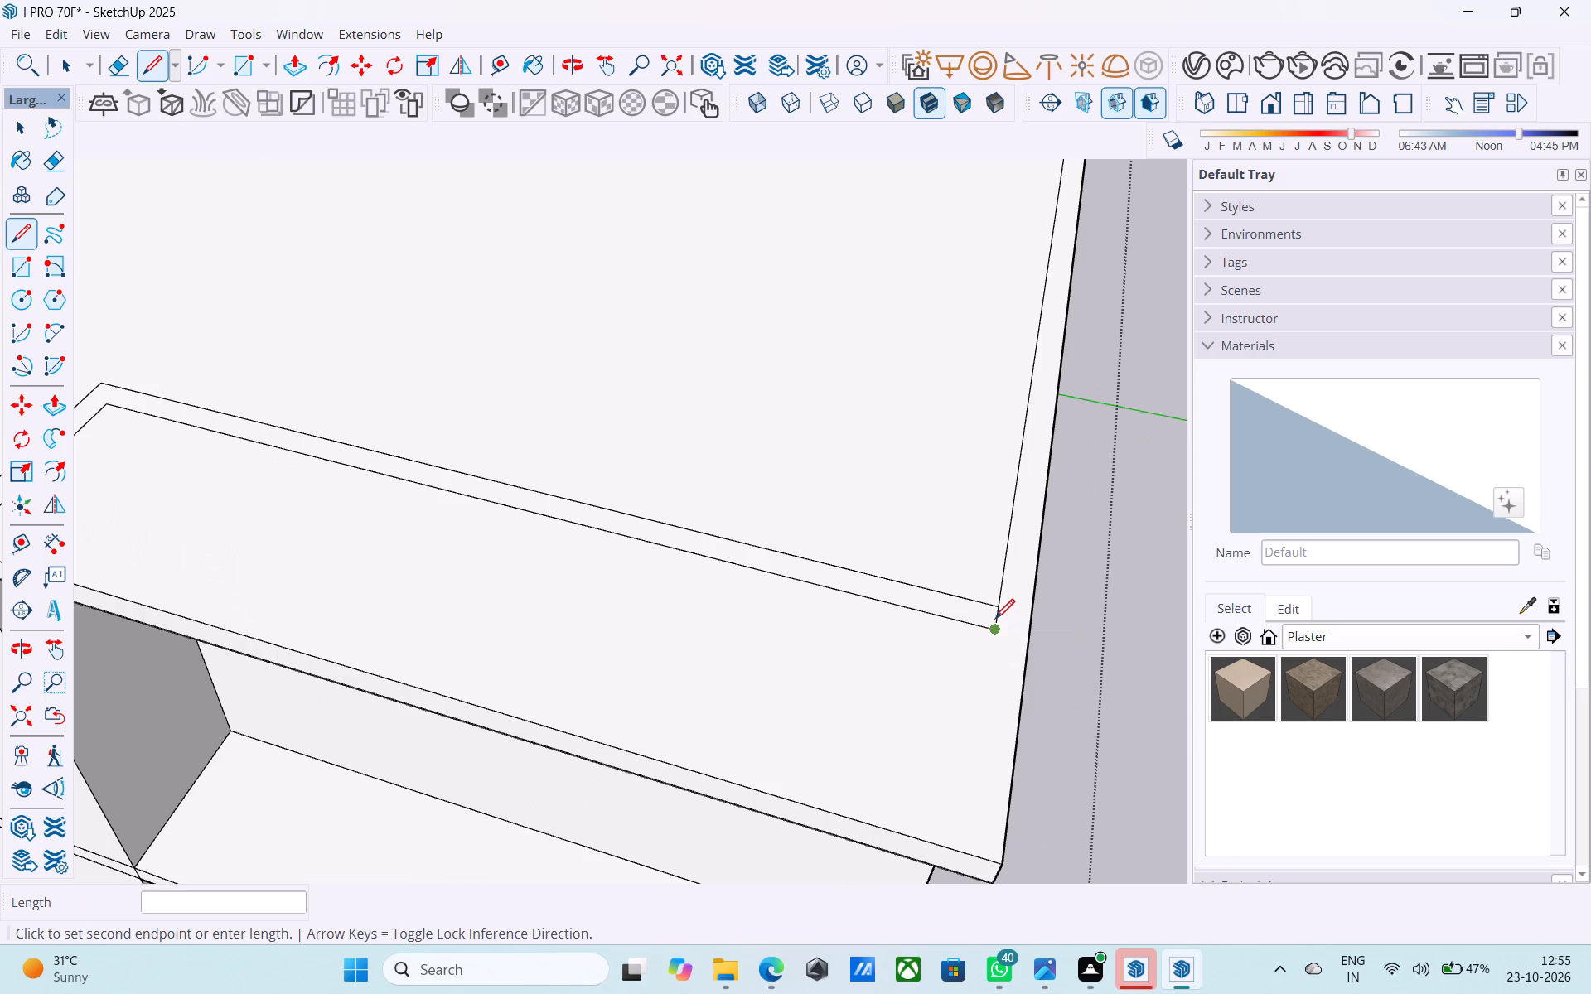
{"action": "left_click", "coordinate": [1031, 635]}
{"action": "key", "text": "space"}
{"action": "key", "text": "e"}
{"action": "left_click", "coordinate": [991, 617]}
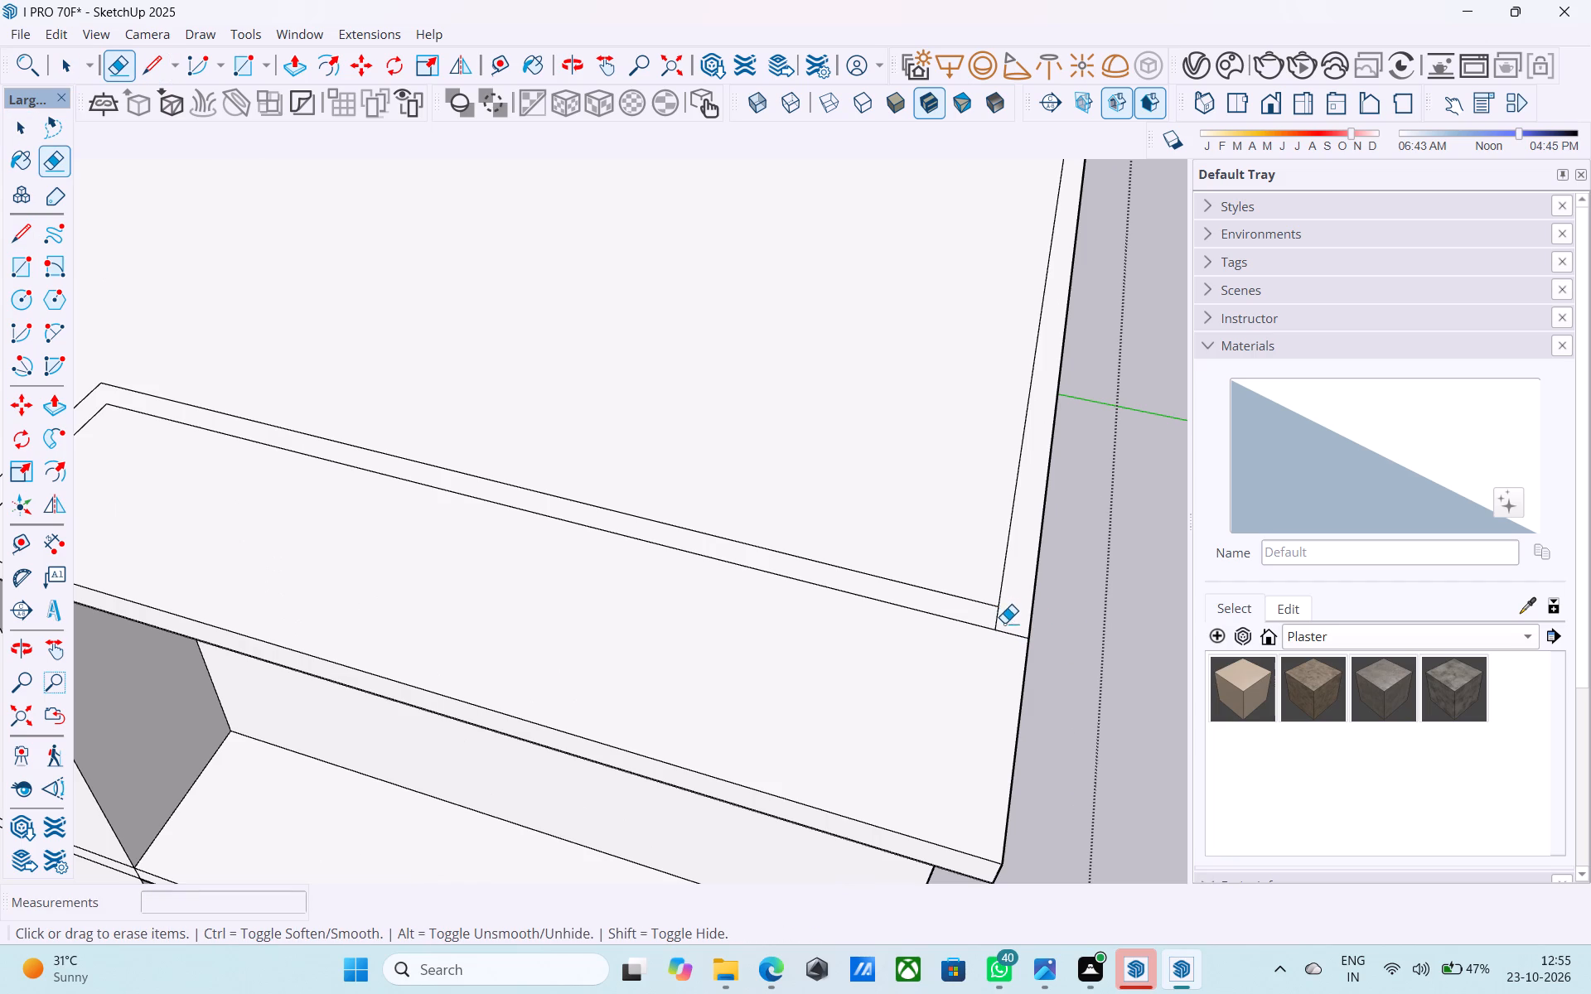
{"action": "left_click_drag", "start_coordinate": [1004, 623], "coordinate": [991, 621]}
{"action": "key", "text": "space"}
Push/pull the closed 6" wall band on the roof slab up 10'.
{"action": "scroll", "coordinate": [994, 623], "scroll_direction": "down", "scroll_amount": 7}
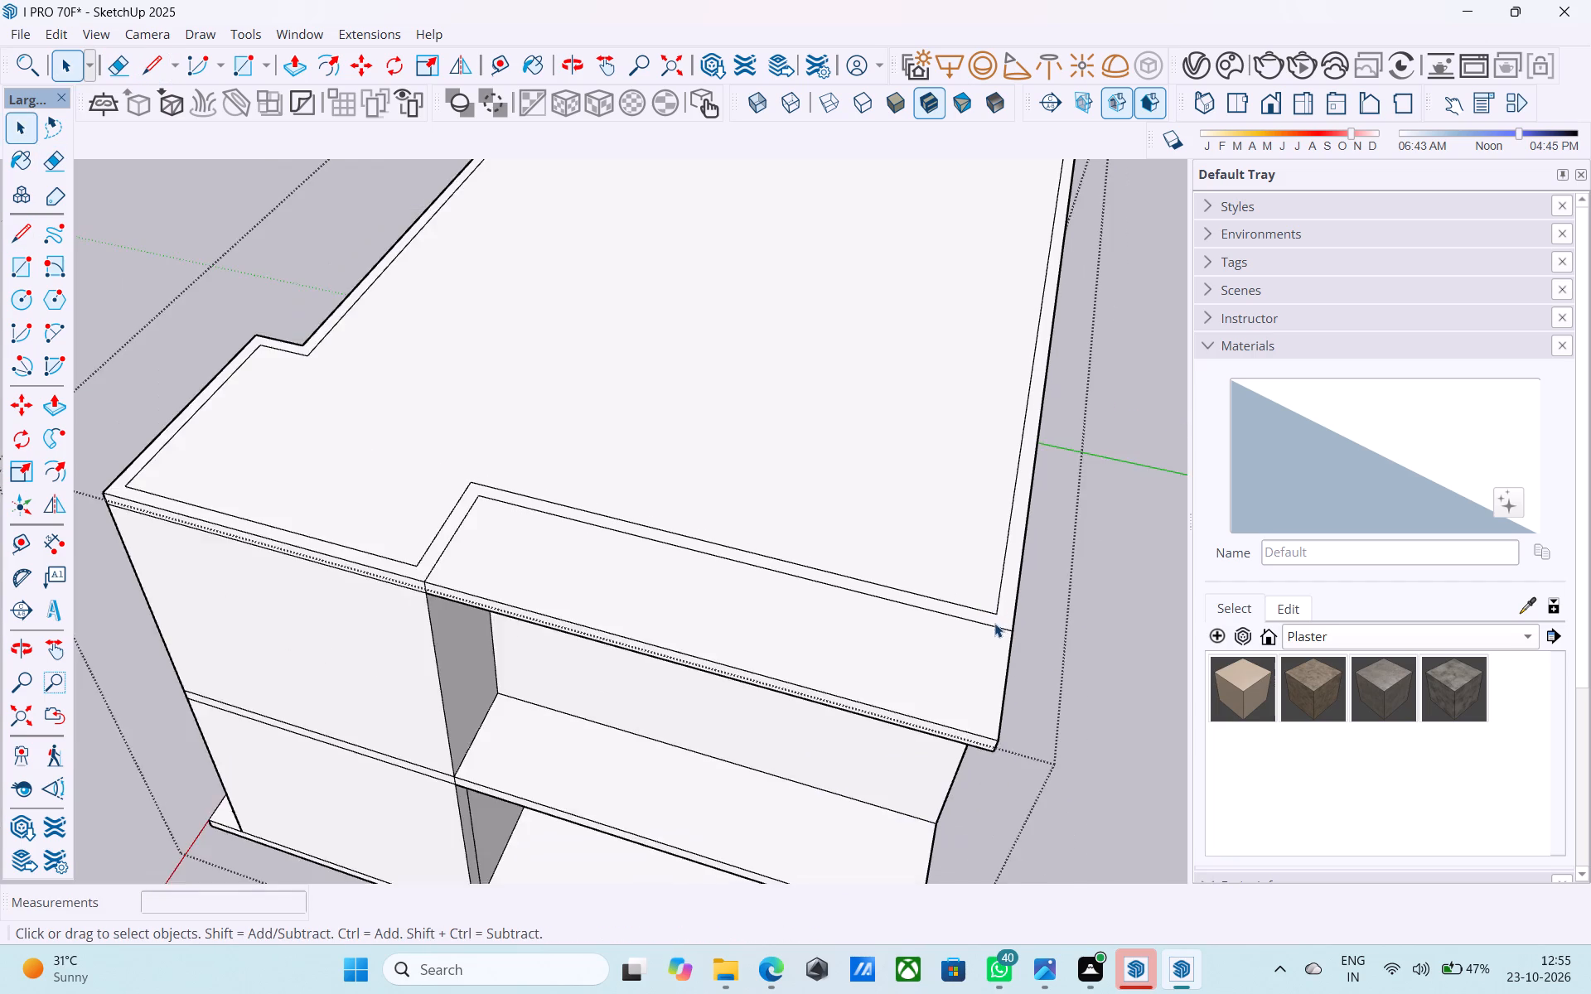
{"action": "scroll", "coordinate": [994, 623], "scroll_direction": "down", "scroll_amount": 5}
{"action": "middle_click_drag", "start_coordinate": [840, 621], "coordinate": [882, 538]}
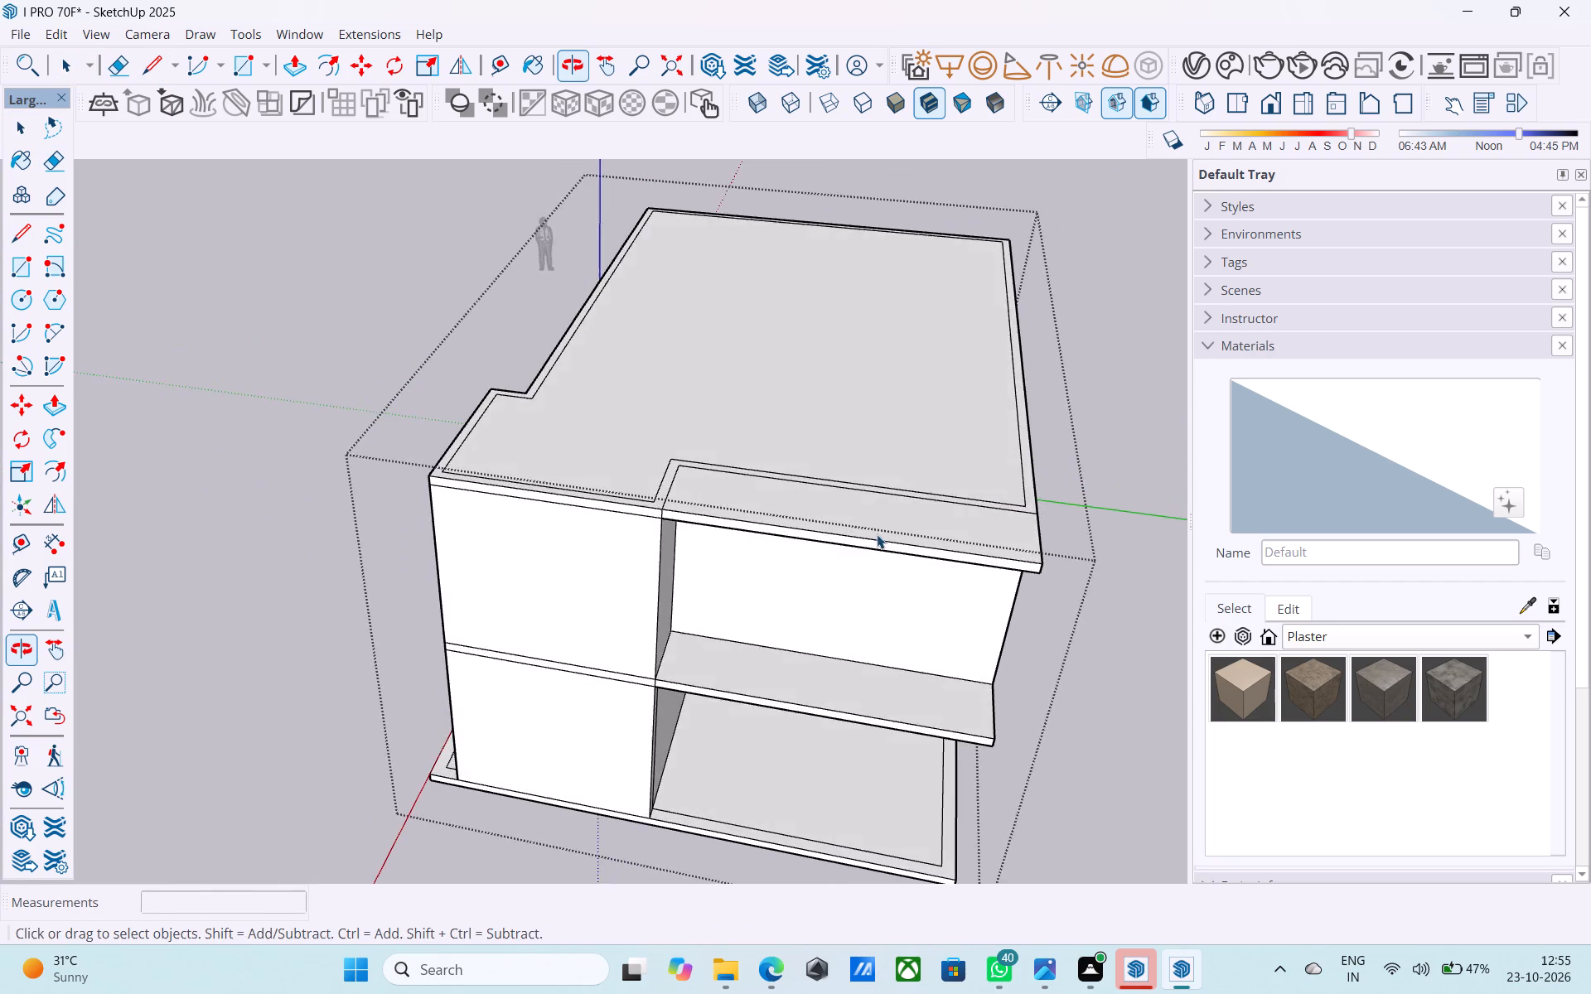
{"action": "scroll", "coordinate": [698, 484], "scroll_direction": "up", "scroll_amount": 9}
{"action": "left_click", "coordinate": [633, 481]}
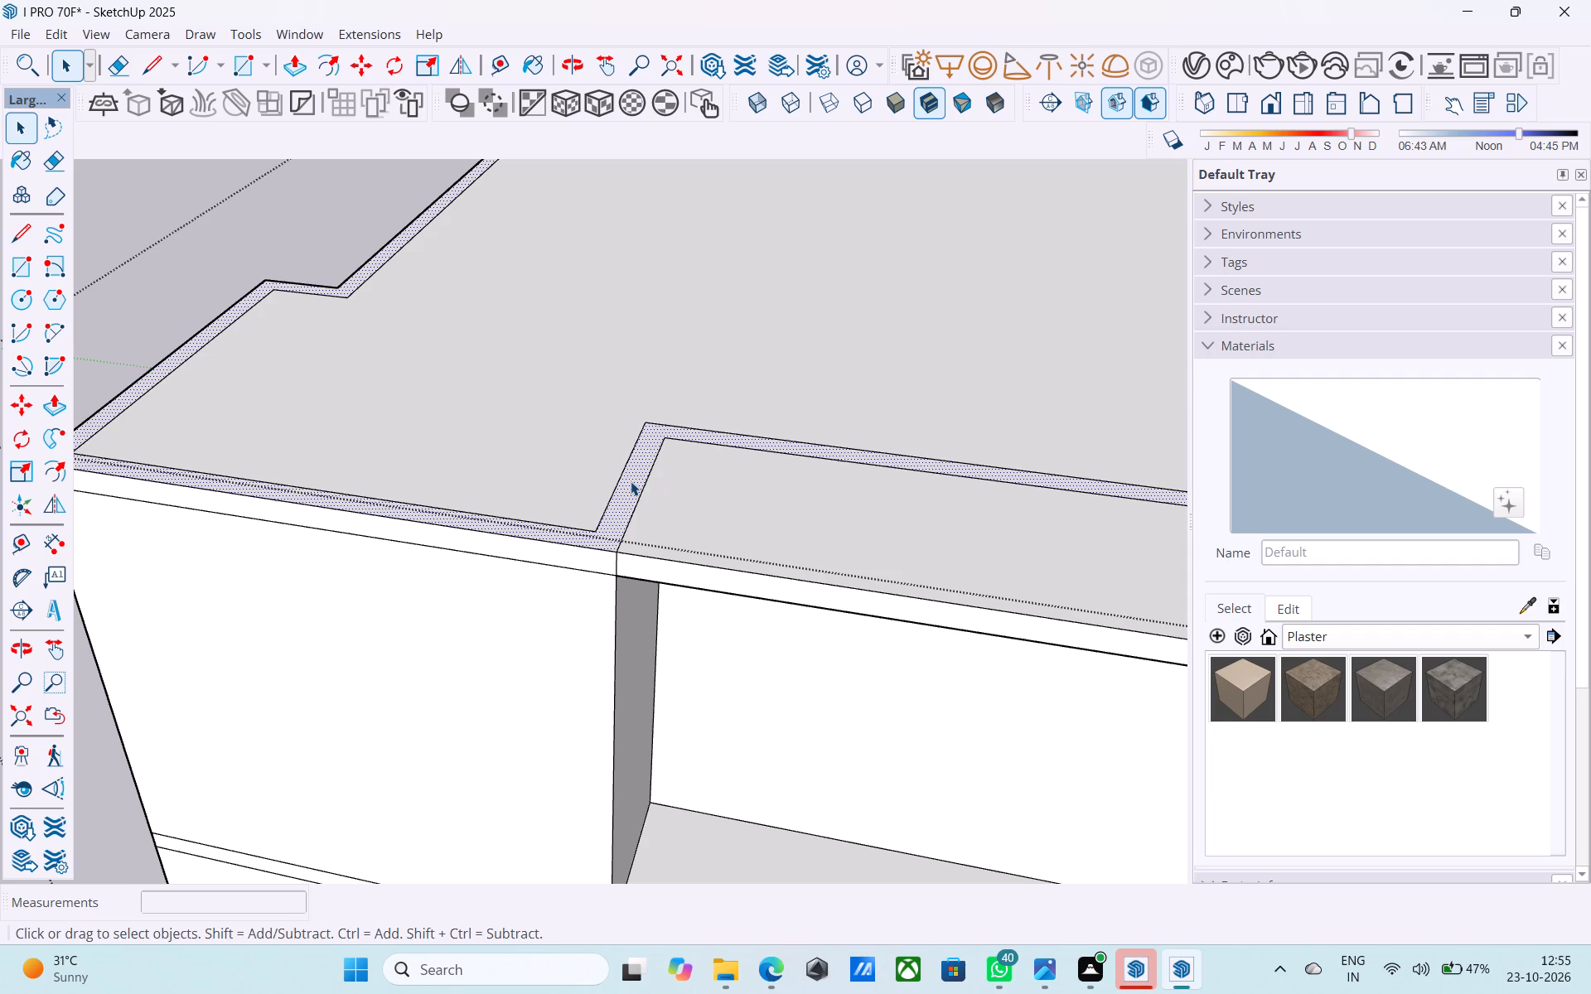
{"action": "key", "text": "p"}
{"action": "left_click", "coordinate": [631, 481]}
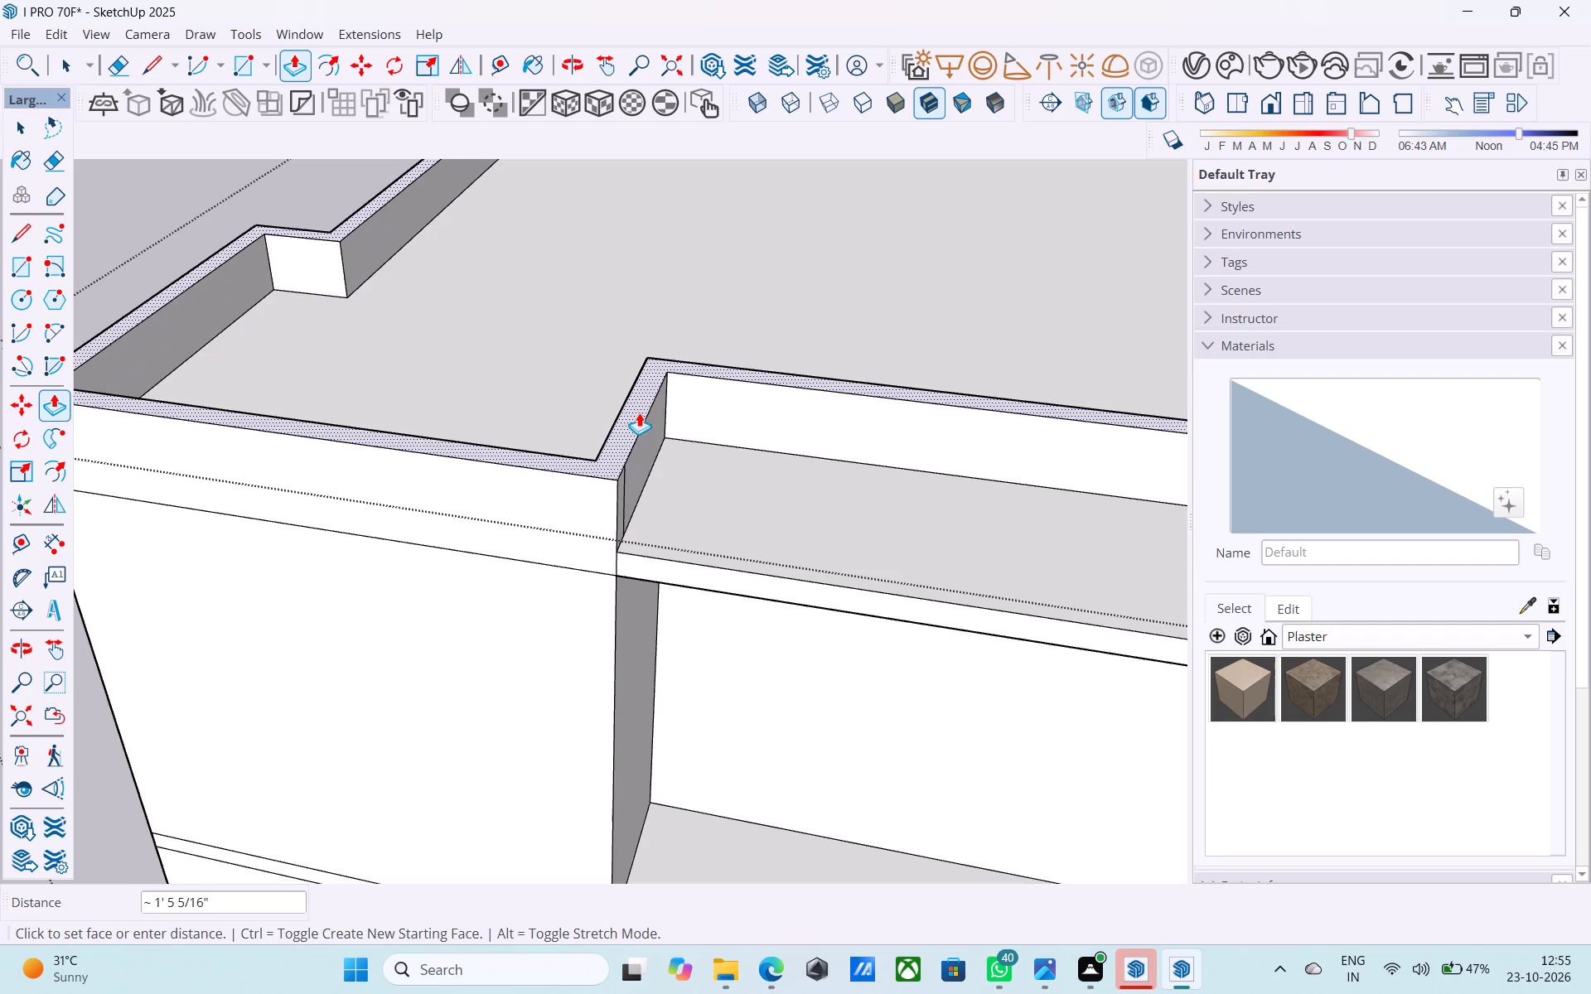
{"action": "type", "text": "10'"}
{"action": "key", "text": "Return"}
{"action": "key", "text": "space"}
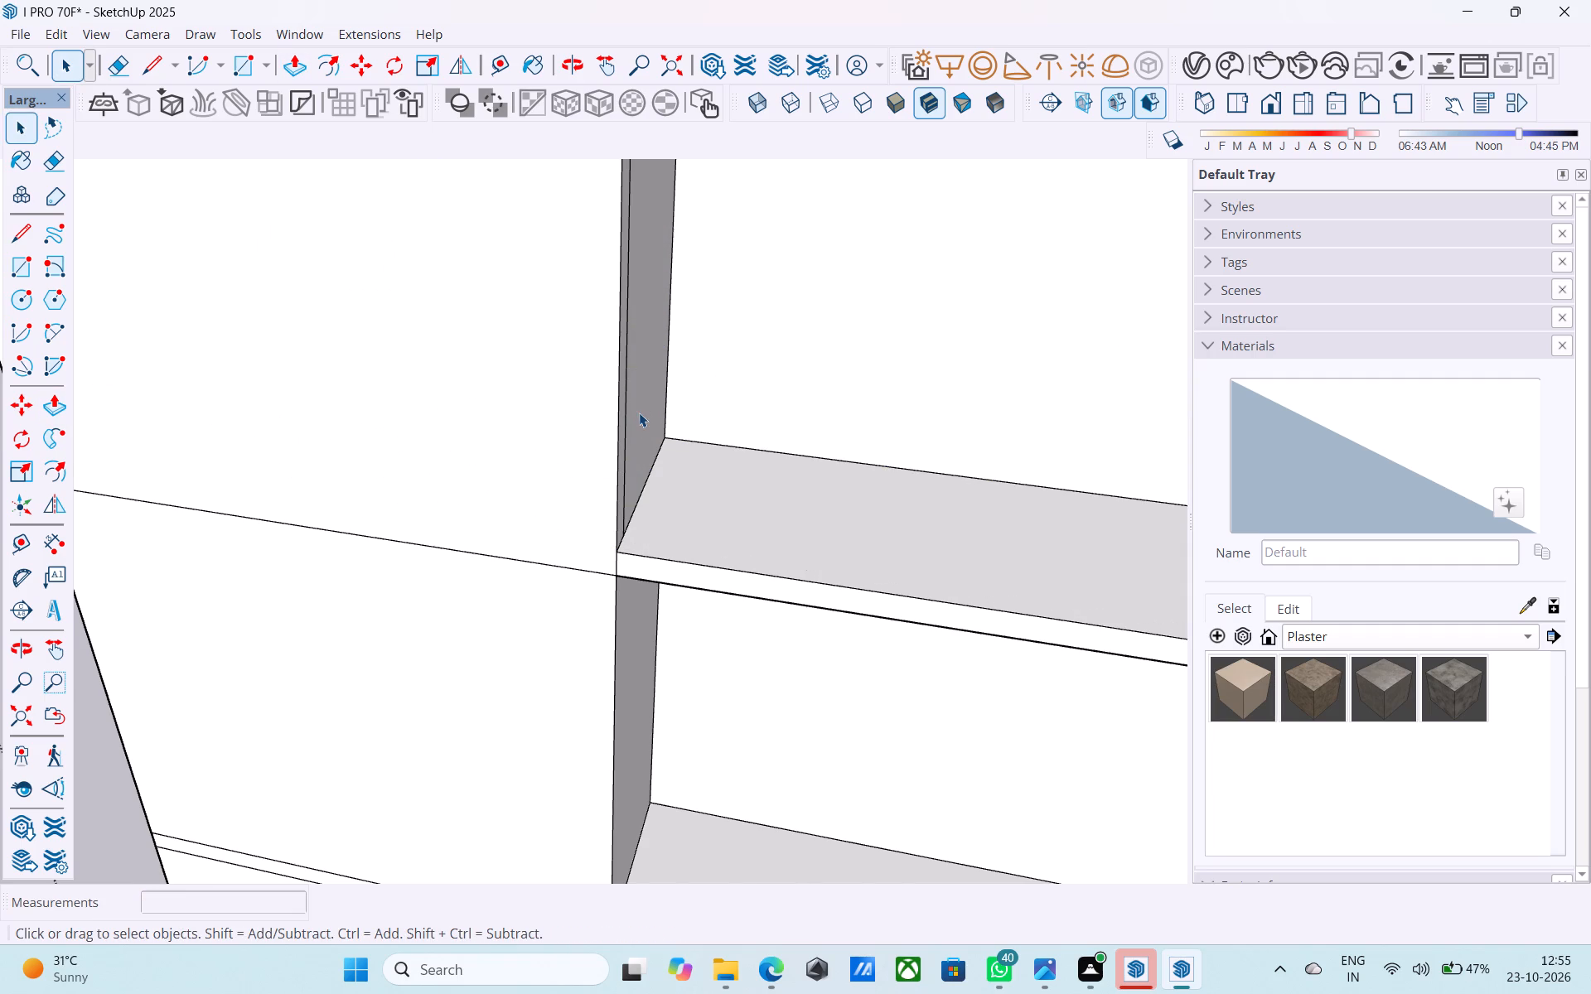
Draw an 11' 6" line at slab-top level across the small room's front wall.
{"action": "scroll", "coordinate": [713, 451], "scroll_direction": "down", "scroll_amount": 3}
{"action": "key", "text": "l"}
{"action": "left_click", "coordinate": [648, 529]}
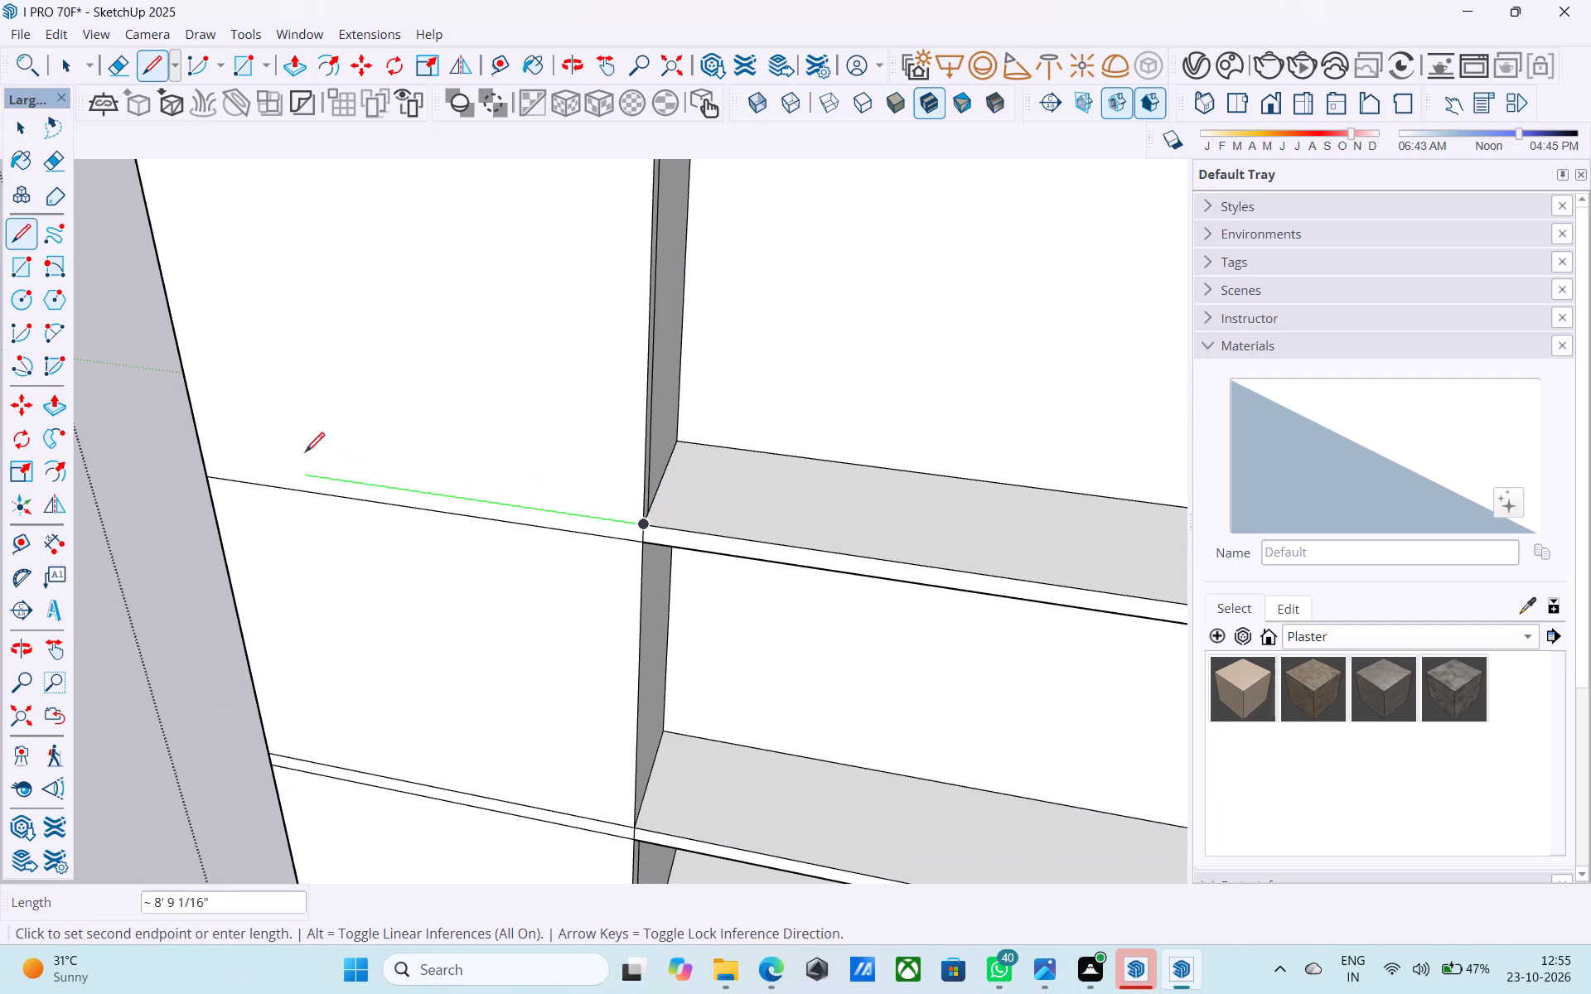
{"action": "middle_click_drag", "start_coordinate": [374, 460], "coordinate": [926, 421]}
{"action": "scroll", "coordinate": [931, 418], "scroll_direction": "down", "scroll_amount": 5}
{"action": "scroll", "coordinate": [565, 568], "scroll_direction": "up", "scroll_amount": 3}
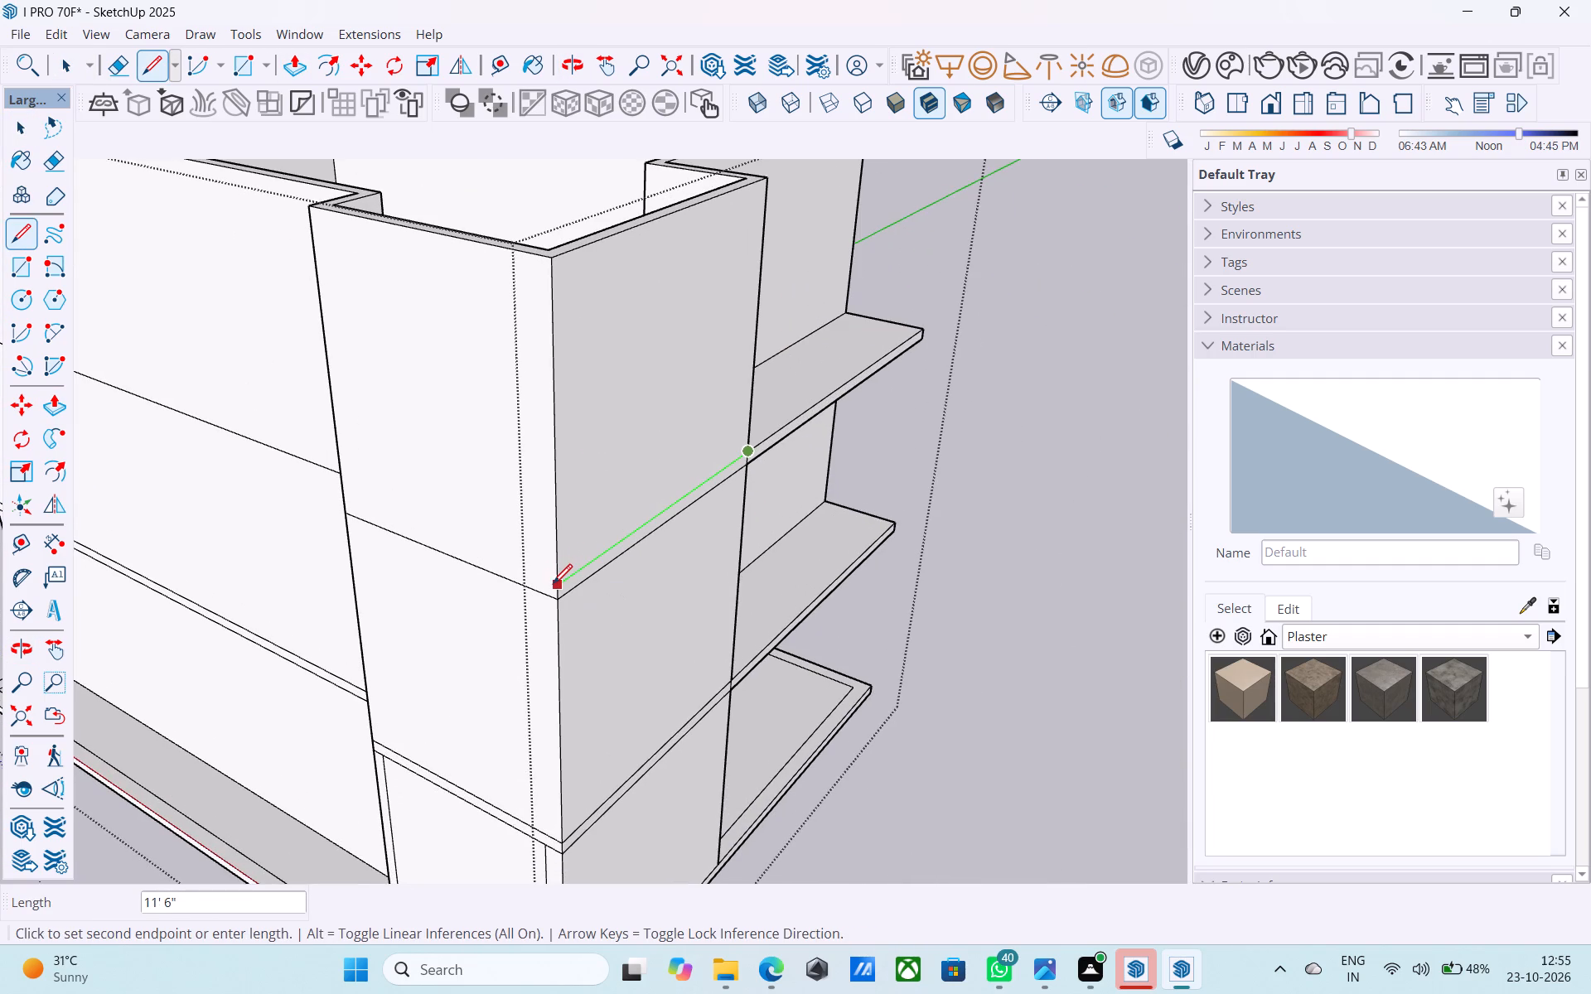
{"action": "left_click", "coordinate": [553, 586]}
Continue the slab-top line along the small room's side wall and across the 2' jog.
{"action": "left_click", "coordinate": [555, 588]}
{"action": "middle_click_drag", "start_coordinate": [369, 492], "coordinate": [896, 453]}
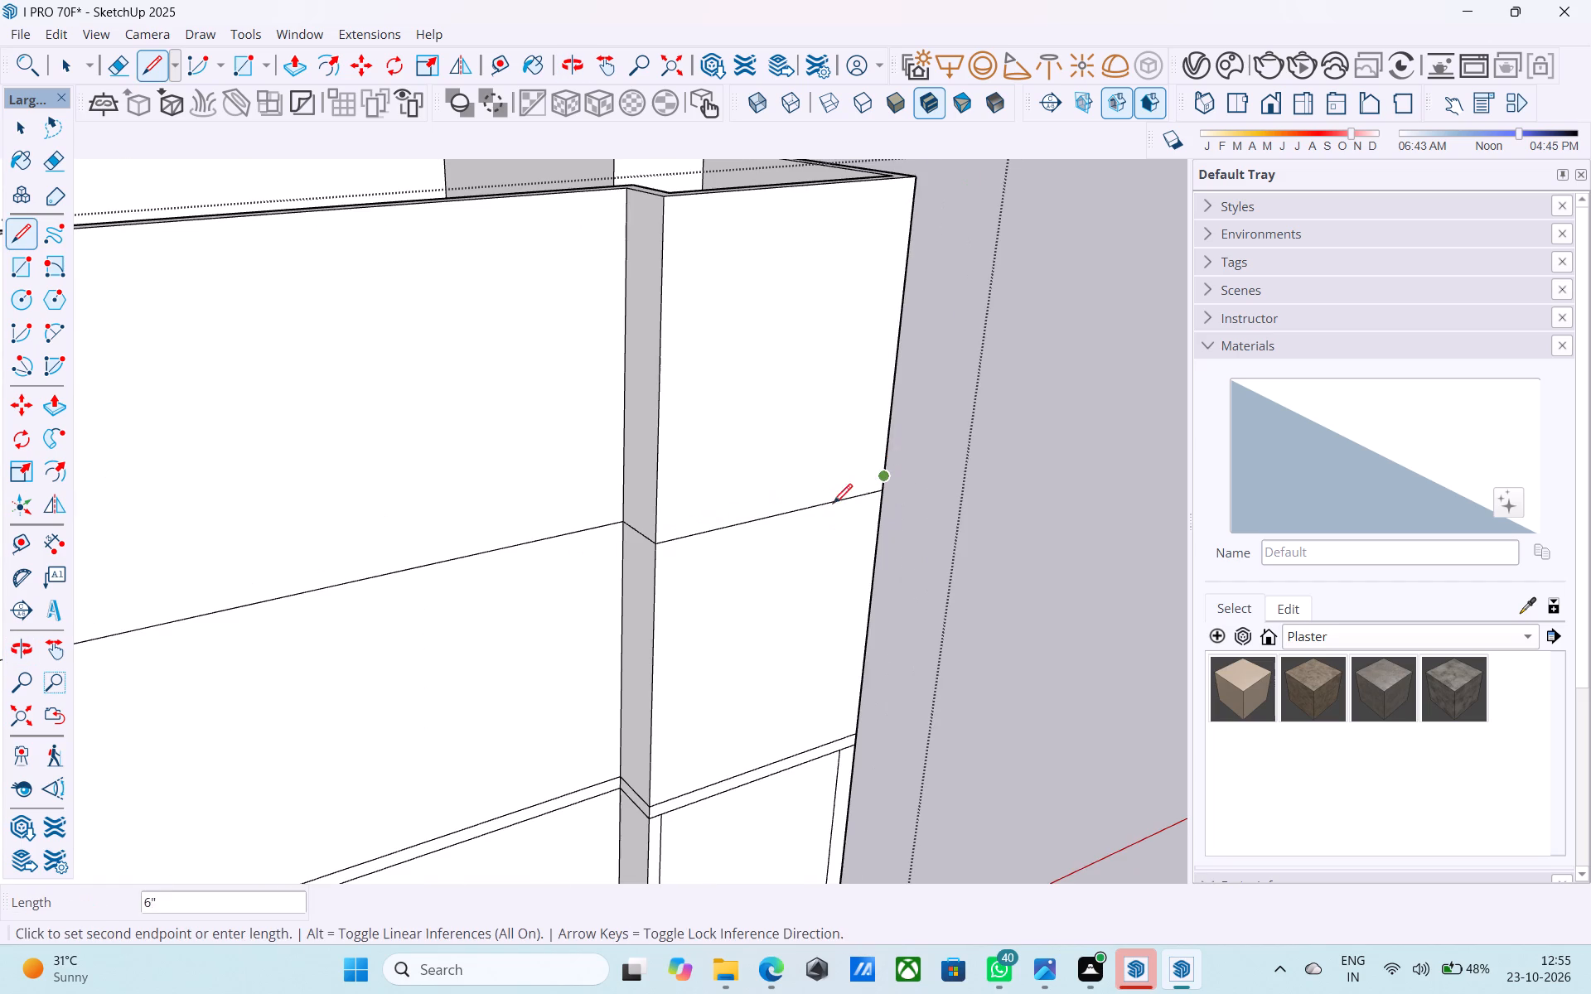
{"action": "left_click", "coordinate": [658, 527]}
{"action": "left_click", "coordinate": [650, 530]}
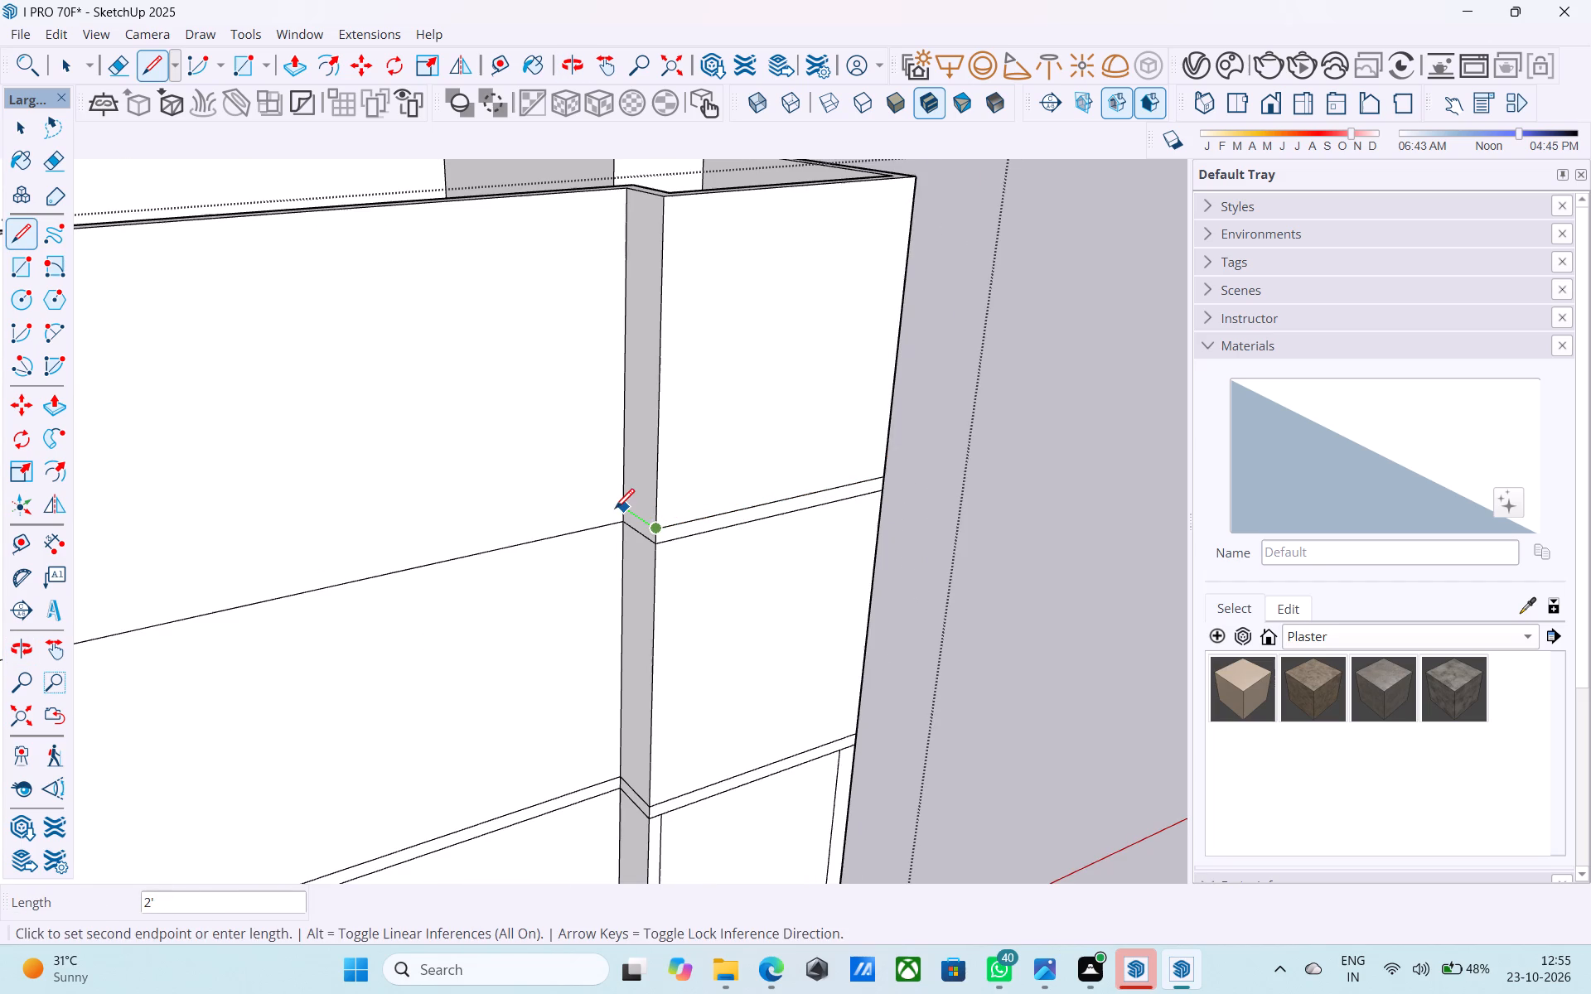
{"action": "left_click", "coordinate": [615, 509]}
Draw a 30' 9" slab-top line along the long side wall from the jog to the rear corner.
{"action": "left_click", "coordinate": [623, 510]}
{"action": "scroll", "coordinate": [619, 508], "scroll_direction": "down", "scroll_amount": 3}
{"action": "scroll", "coordinate": [623, 508], "scroll_direction": "up", "scroll_amount": 2}
{"action": "scroll", "coordinate": [624, 509], "scroll_direction": "down", "scroll_amount": 8}
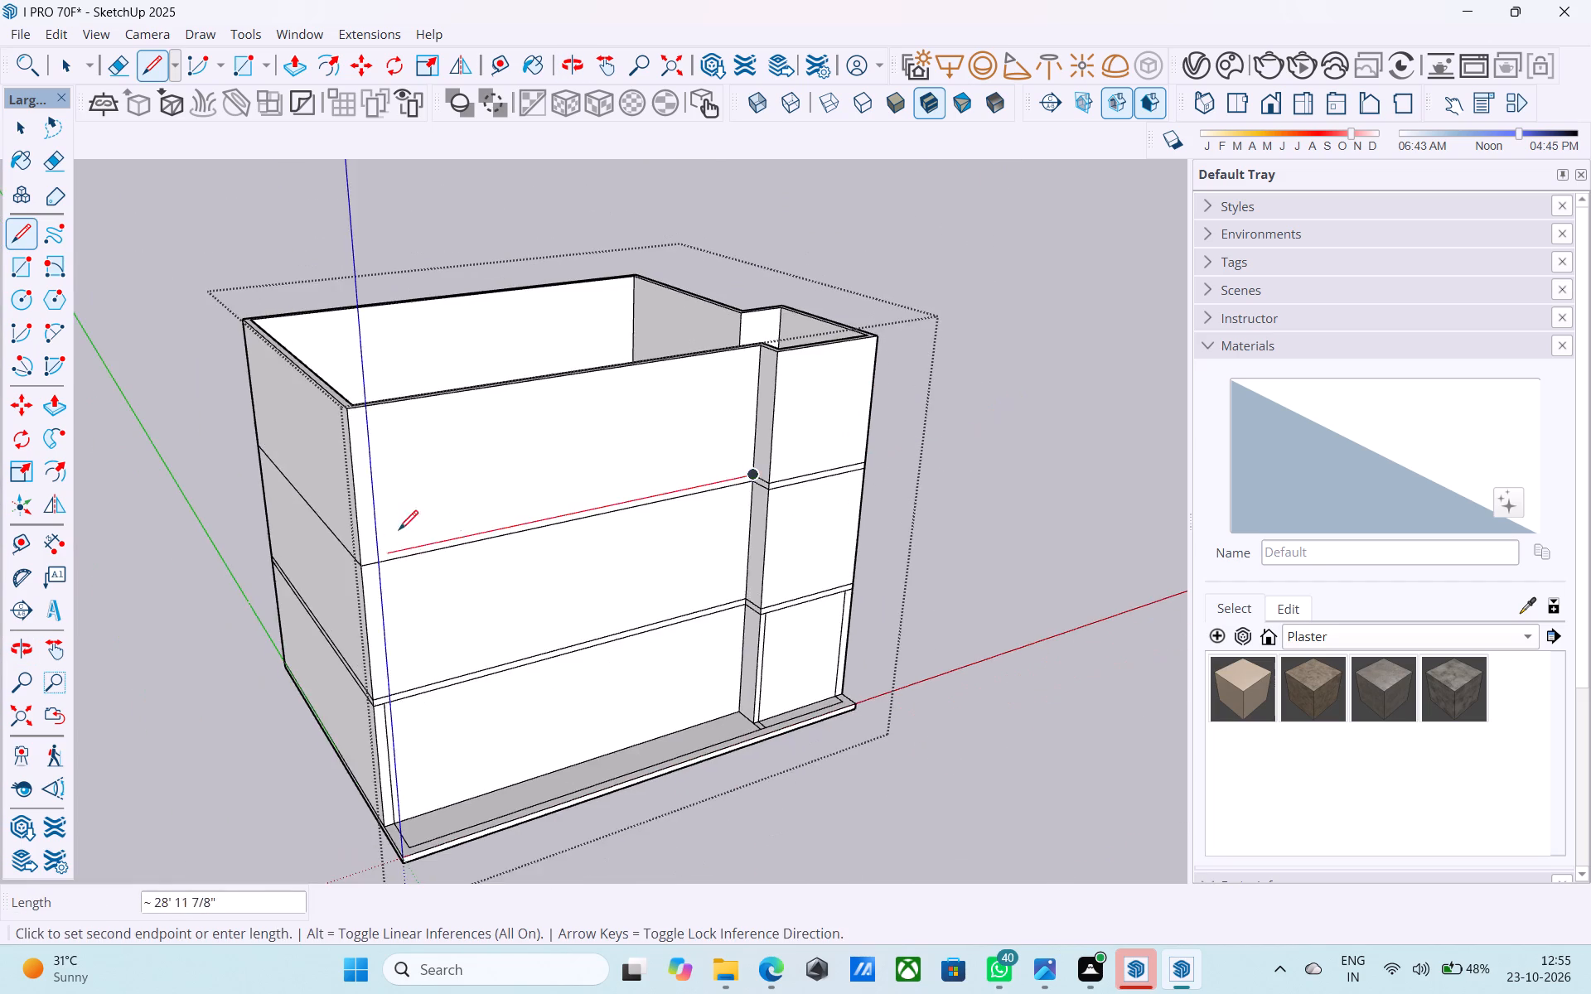
{"action": "middle_click_drag", "start_coordinate": [411, 529], "coordinate": [625, 485]}
{"action": "scroll", "coordinate": [547, 533], "scroll_direction": "up", "scroll_amount": 7}
{"action": "left_click", "coordinate": [491, 568]}
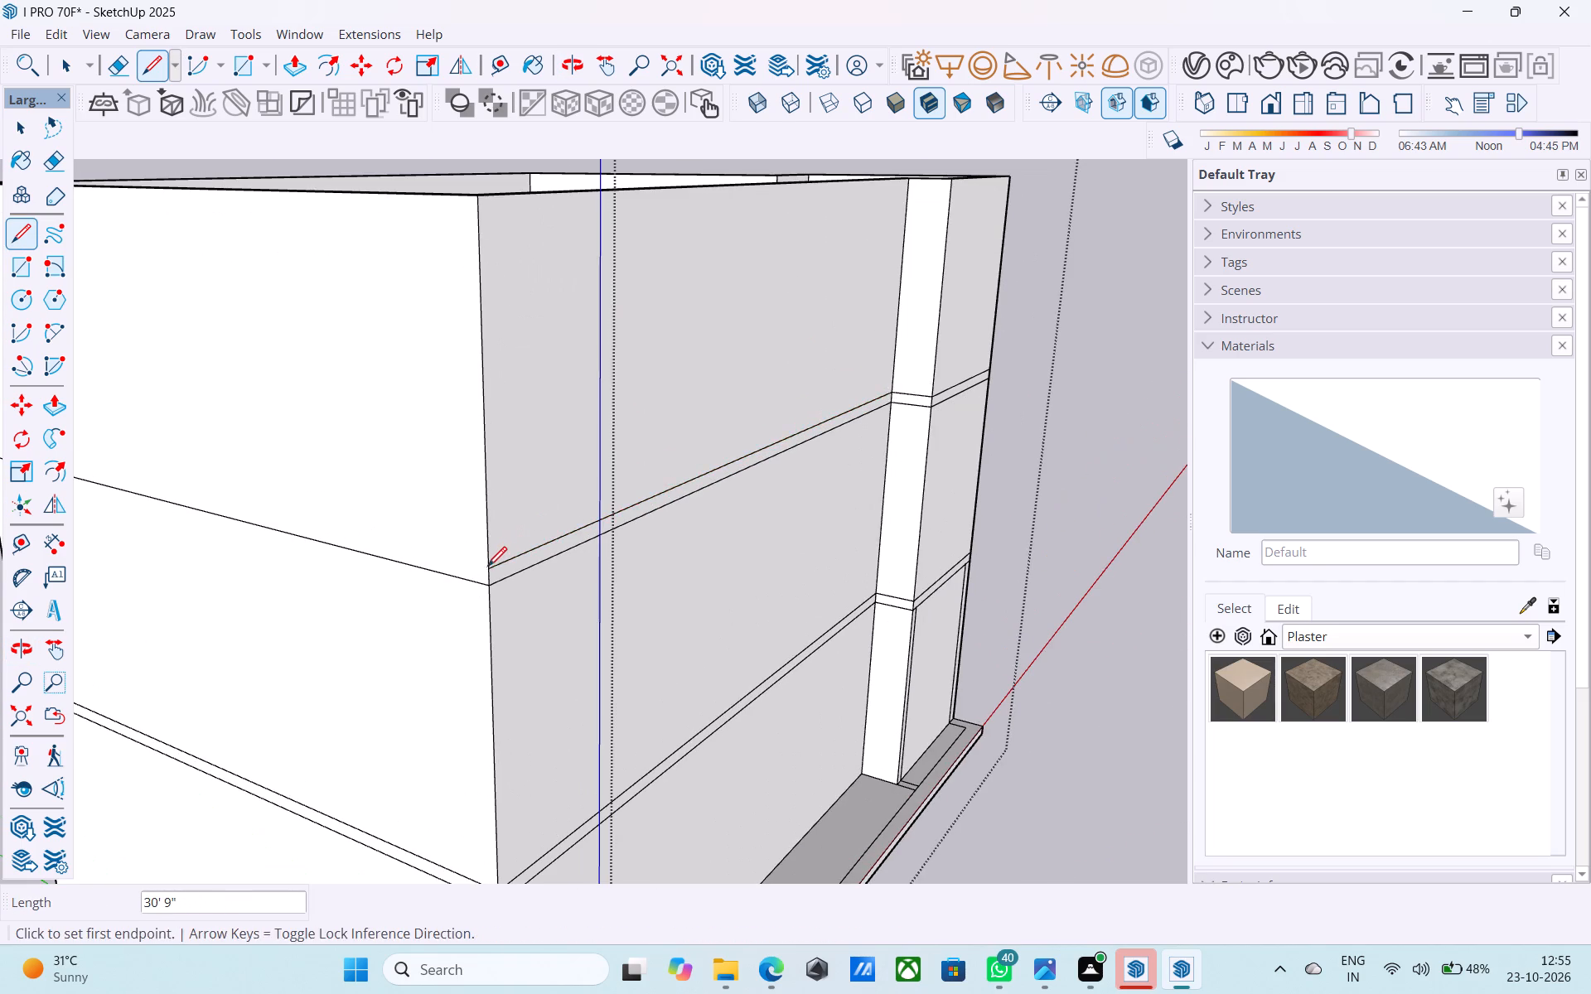
Draw the slab-top line across the full rear wall to its far corner.
{"action": "scroll", "coordinate": [483, 568], "scroll_direction": "up", "scroll_amount": 1}
{"action": "middle_click_drag", "start_coordinate": [483, 568], "coordinate": [613, 587]}
{"action": "left_click", "coordinate": [501, 576]}
{"action": "scroll", "coordinate": [1047, 437], "scroll_direction": "down", "scroll_amount": 10}
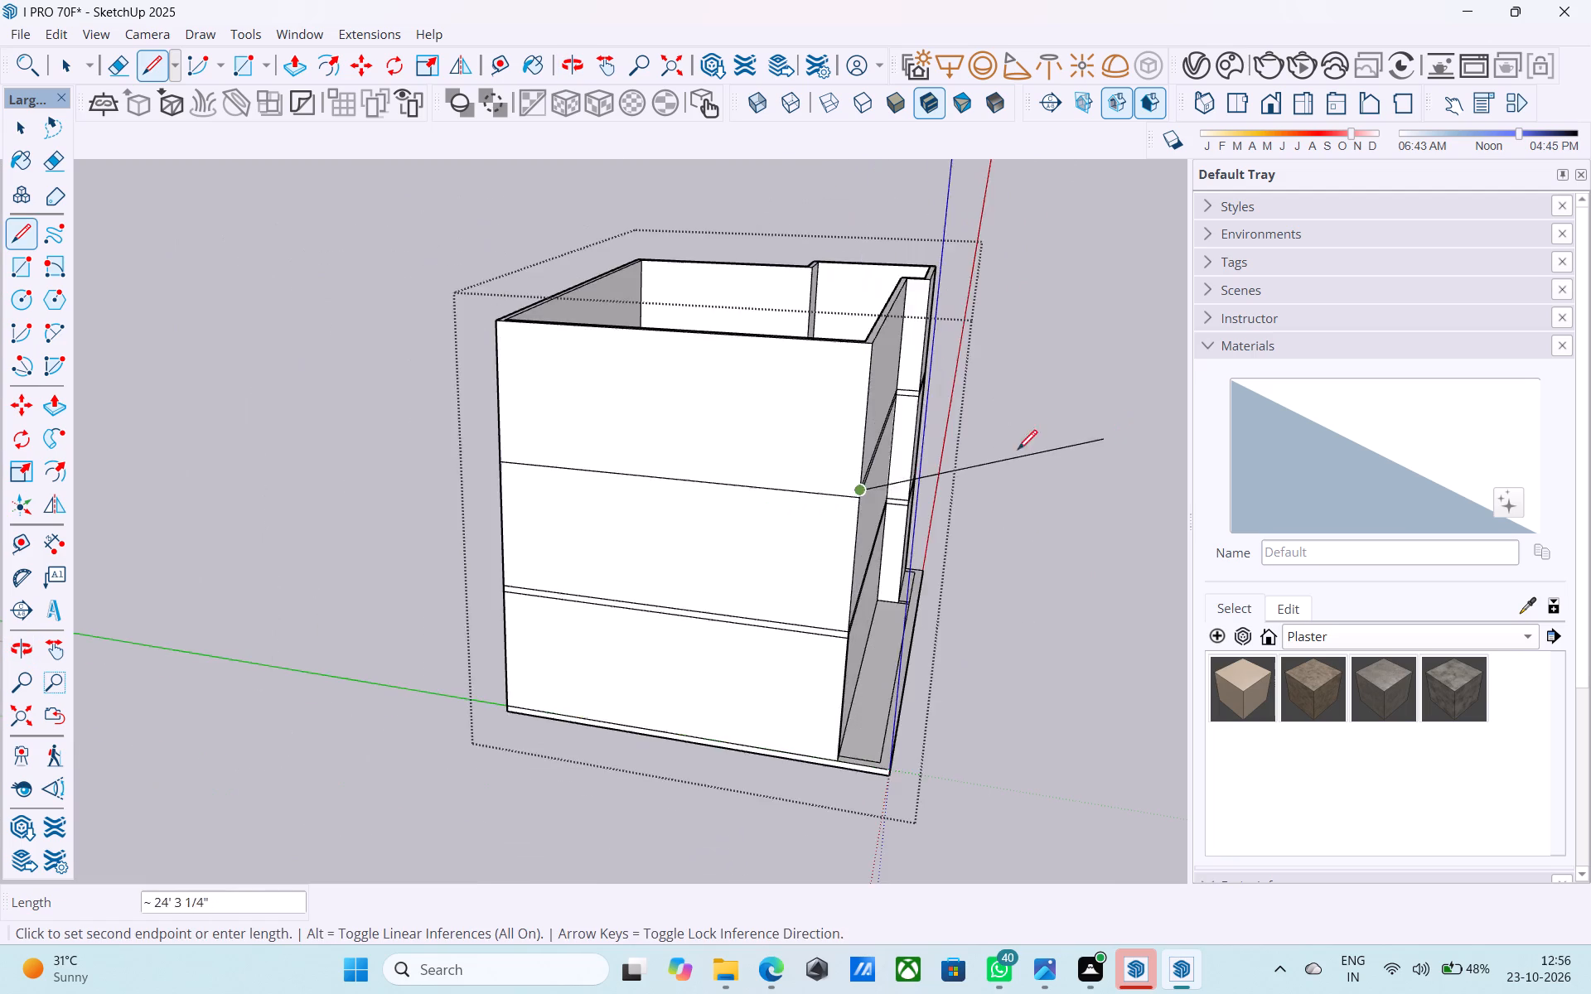
{"action": "middle_click_drag", "start_coordinate": [555, 453], "coordinate": [926, 466]}
{"action": "scroll", "coordinate": [708, 477], "scroll_direction": "up", "scroll_amount": 4}
{"action": "left_click", "coordinate": [621, 455]}
Draw a 36' slab-top line along the other long side wall, from the rear corner to the front wall corner.
{"action": "middle_click_drag", "start_coordinate": [620, 456], "coordinate": [775, 457]}
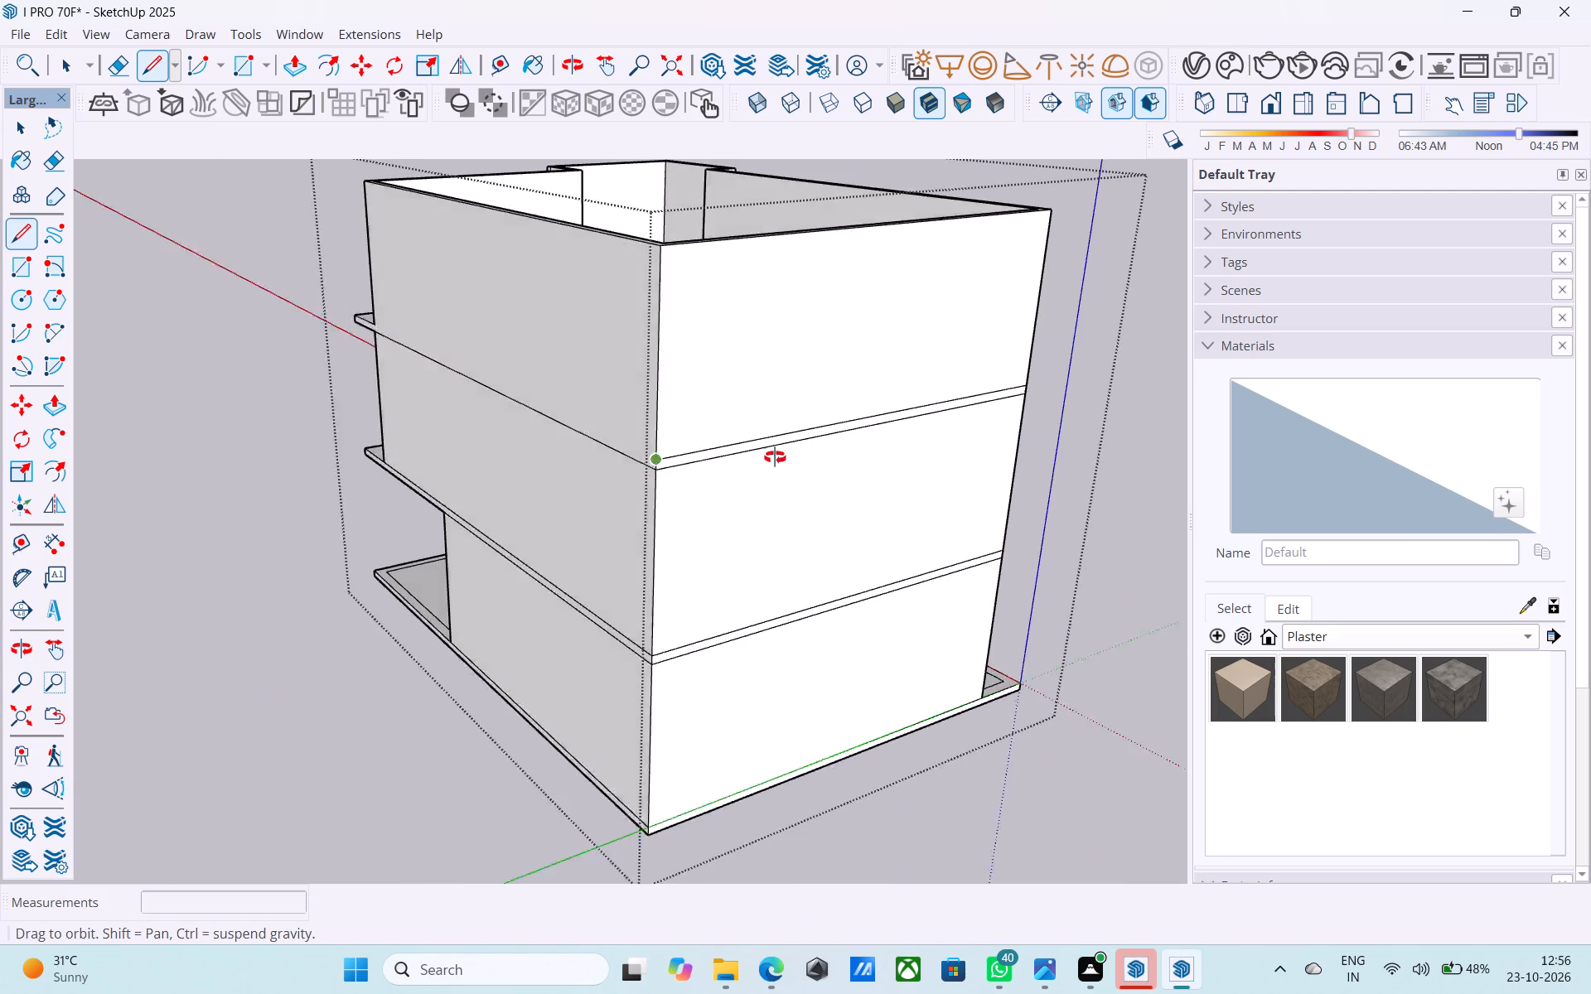
{"action": "middle_click_drag", "start_coordinate": [775, 457], "coordinate": [633, 465]}
{"action": "scroll", "coordinate": [624, 466], "scroll_direction": "up", "scroll_amount": 7}
{"action": "left_click", "coordinate": [649, 460]}
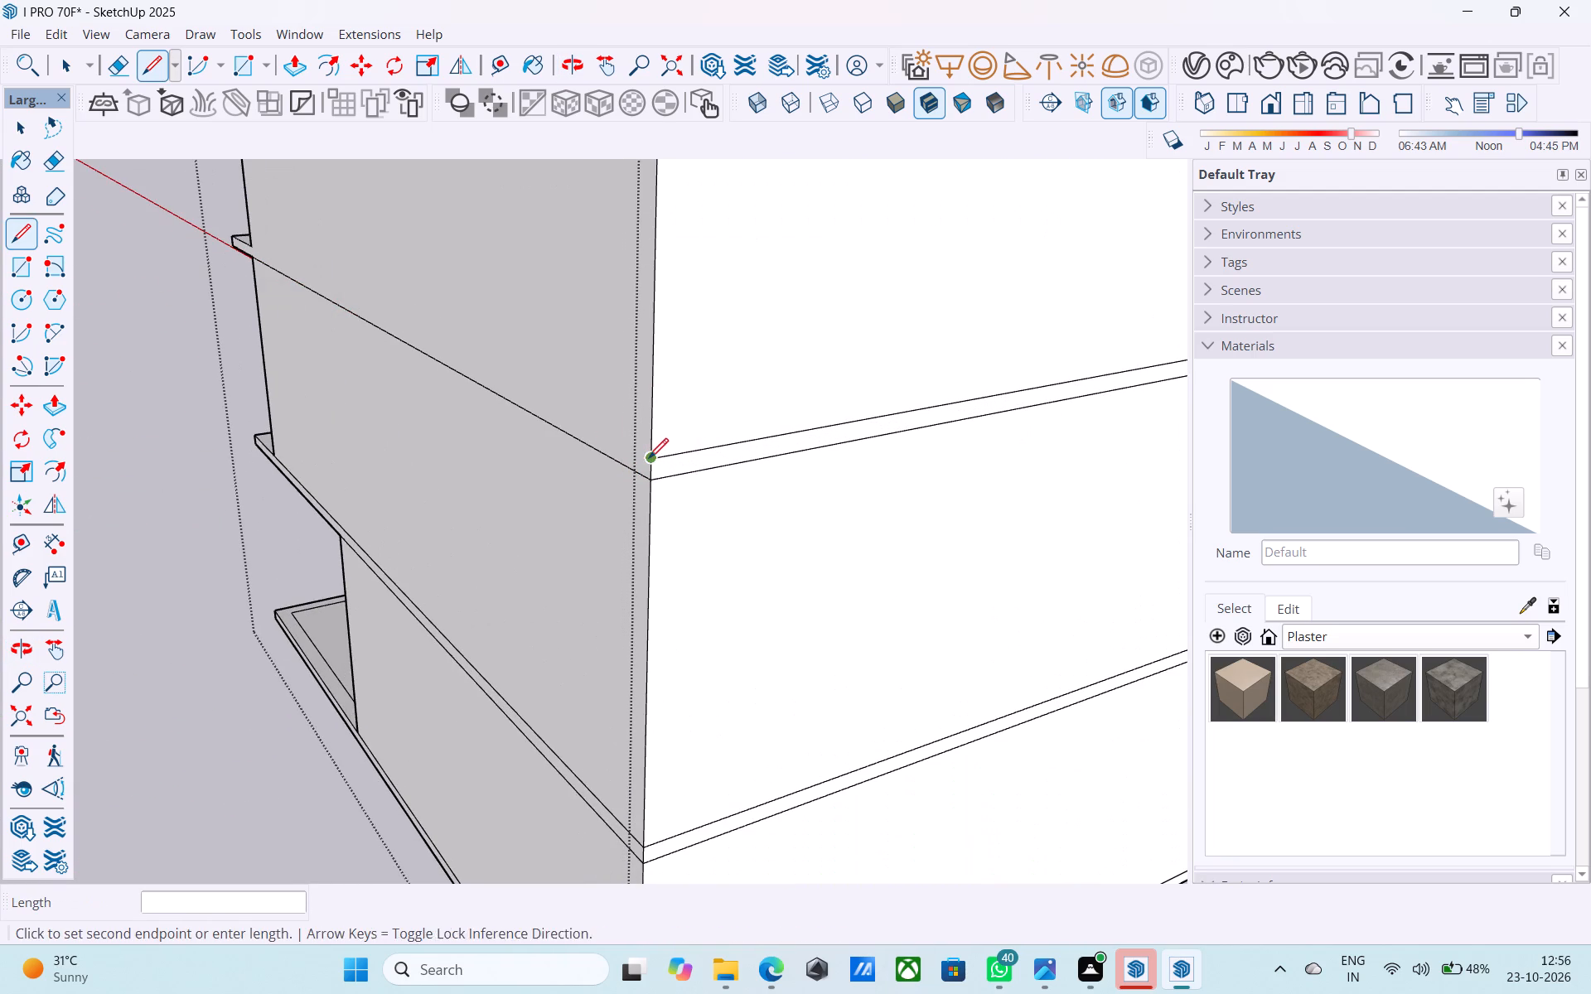
{"action": "scroll", "coordinate": [421, 422], "scroll_direction": "down", "scroll_amount": 4}
{"action": "middle_click_drag", "start_coordinate": [422, 431], "coordinate": [1261, 453]}
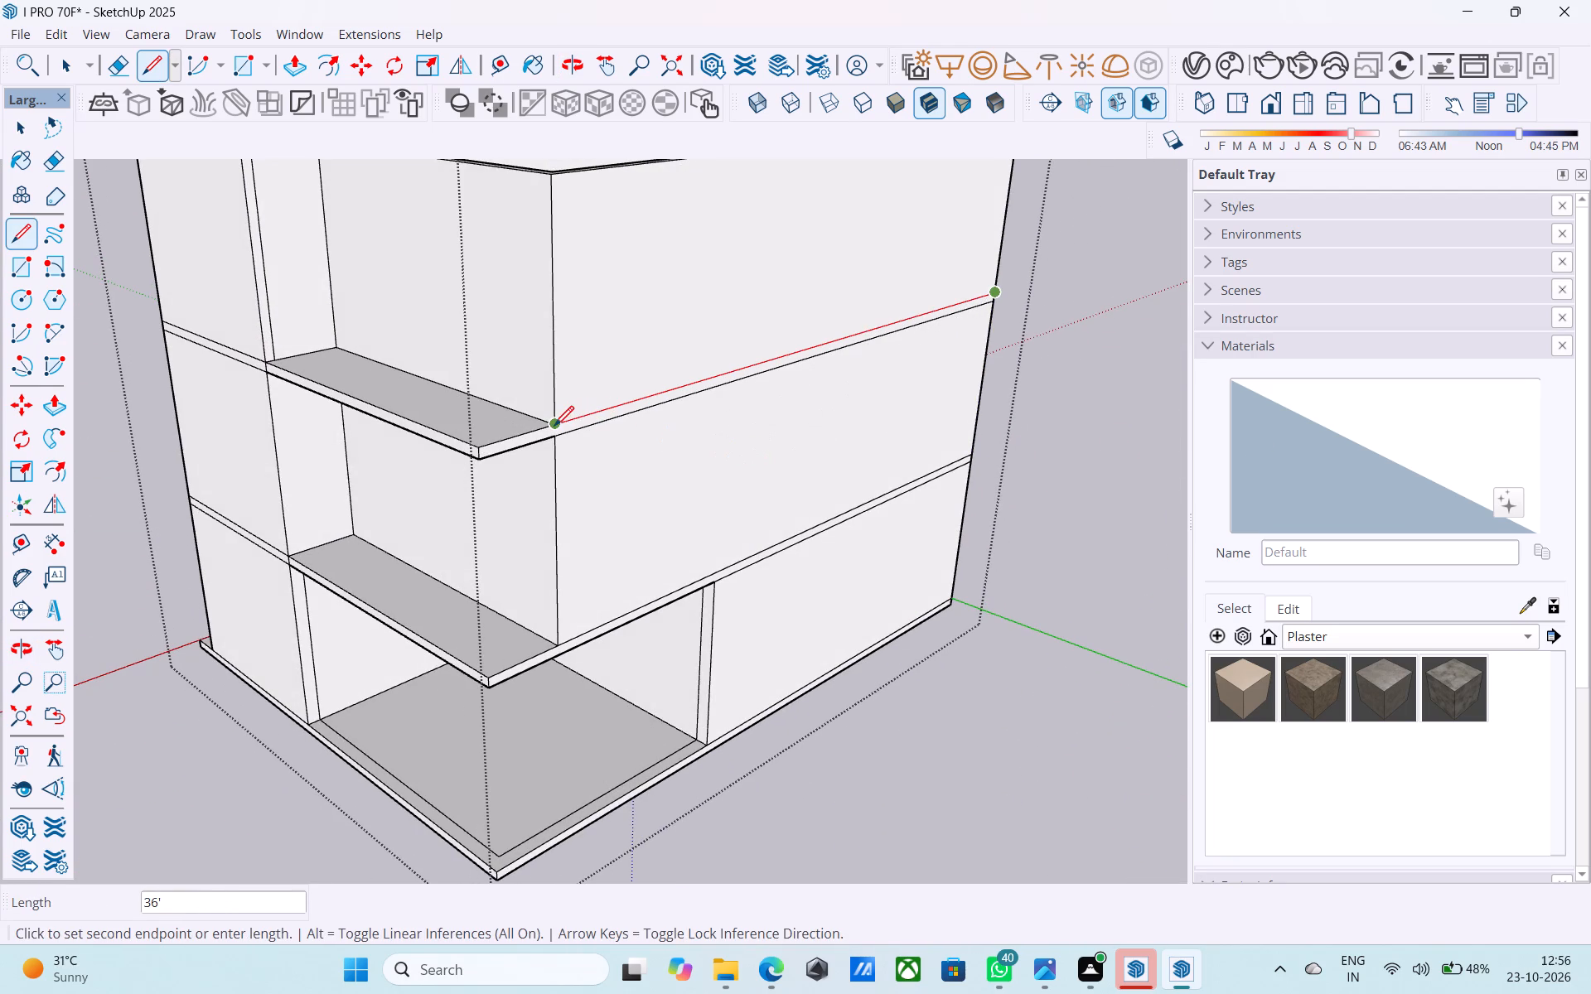
{"action": "left_click", "coordinate": [554, 427]}
{"action": "key", "text": "space"}
{"action": "scroll", "coordinate": [563, 434], "scroll_direction": "up", "scroll_amount": 2}
{"action": "scroll", "coordinate": [567, 440], "scroll_direction": "down", "scroll_amount": 3}
Erase the extra vertical line on the jog wall above the upper front balcony slab.
{"action": "middle_click_drag", "start_coordinate": [569, 445], "coordinate": [825, 451]}
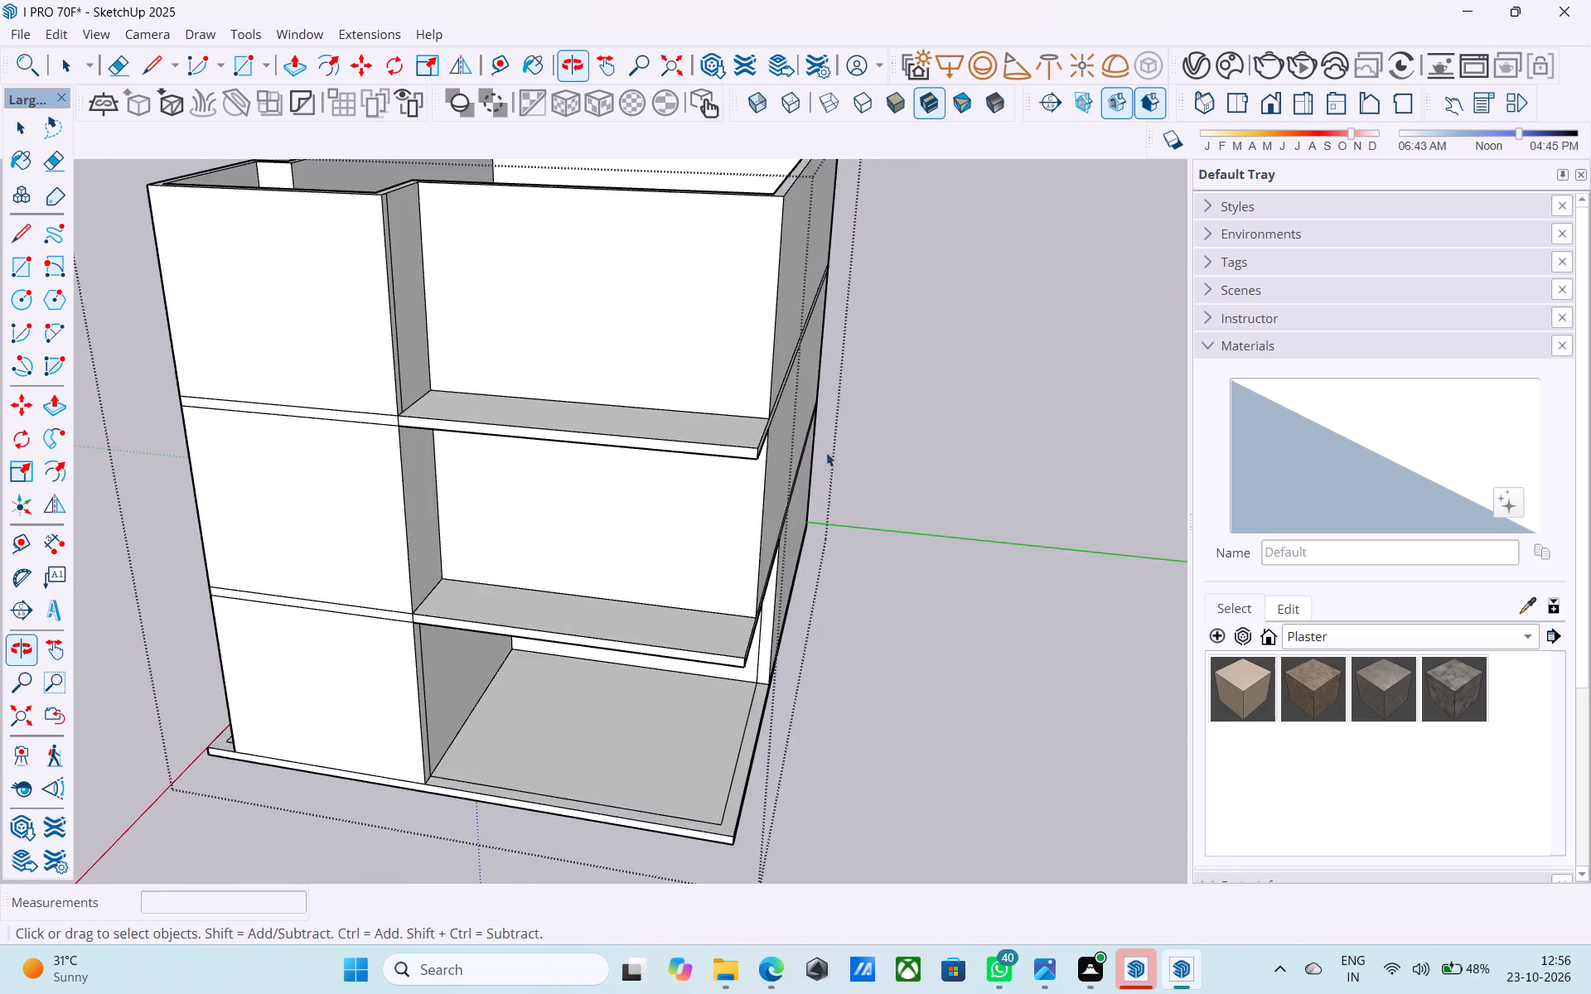
{"action": "scroll", "coordinate": [837, 446], "scroll_direction": "down", "scroll_amount": 3}
{"action": "middle_click_drag", "start_coordinate": [839, 477], "coordinate": [703, 571]}
{"action": "scroll", "coordinate": [423, 413], "scroll_direction": "up", "scroll_amount": 3}
{"action": "scroll", "coordinate": [347, 427], "scroll_direction": "up", "scroll_amount": 3}
{"action": "key", "text": "e"}
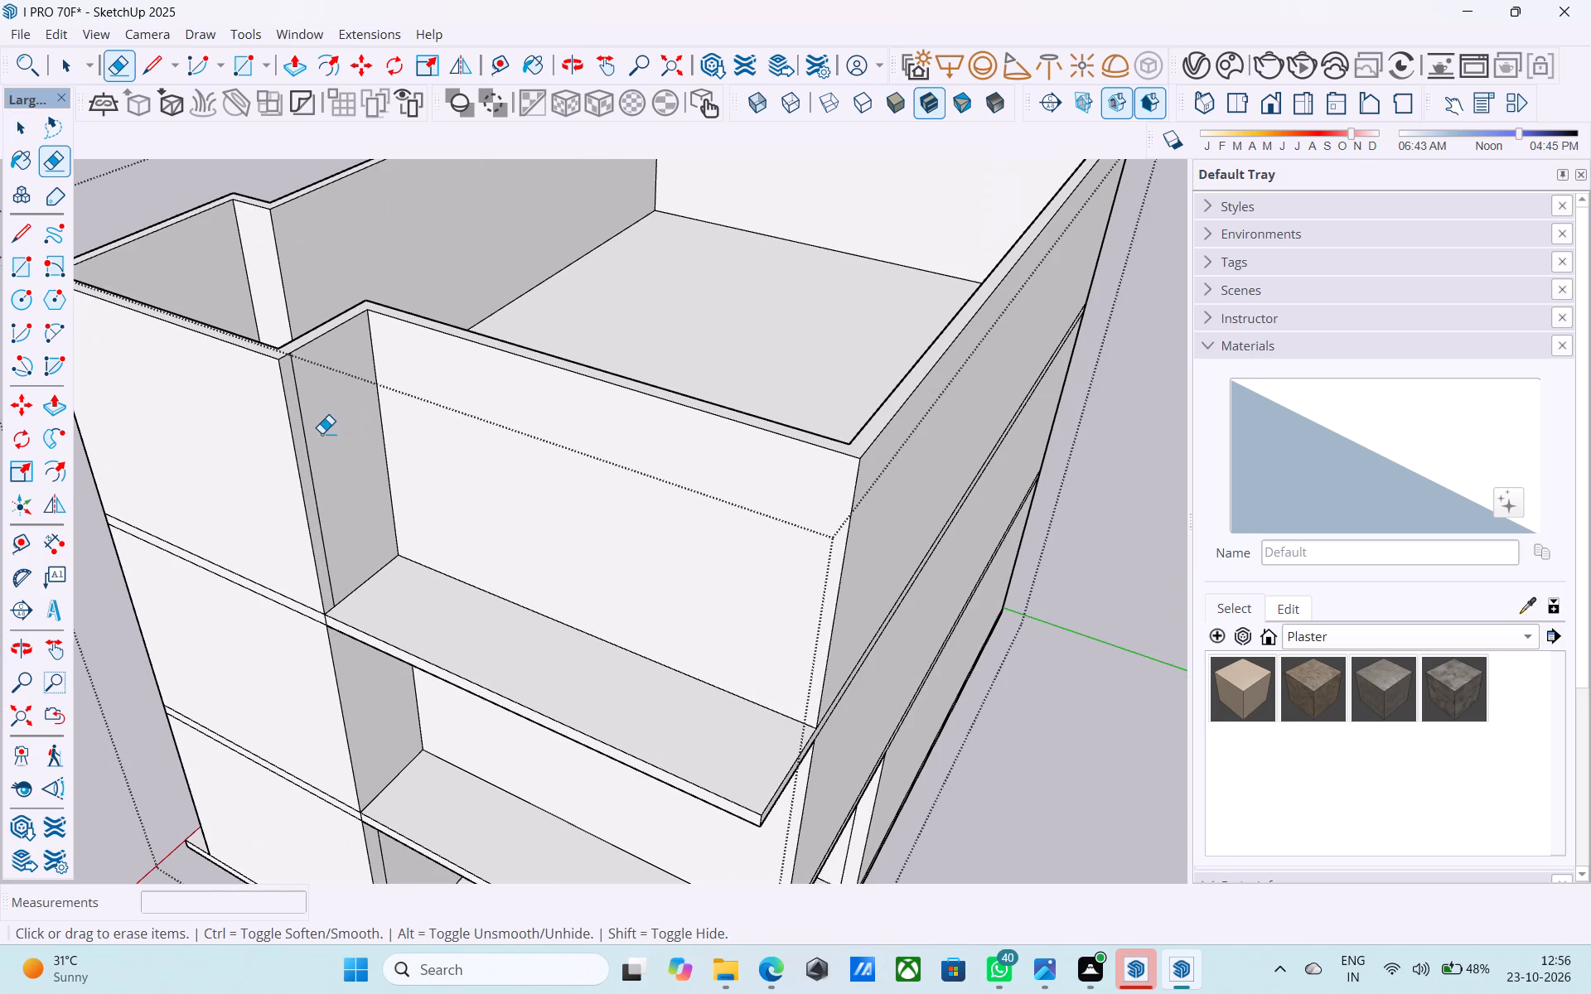
{"action": "left_click_drag", "start_coordinate": [313, 435], "coordinate": [305, 437]}
{"action": "key", "text": "space"}
{"action": "scroll", "coordinate": [377, 459], "scroll_direction": "down", "scroll_amount": 9}
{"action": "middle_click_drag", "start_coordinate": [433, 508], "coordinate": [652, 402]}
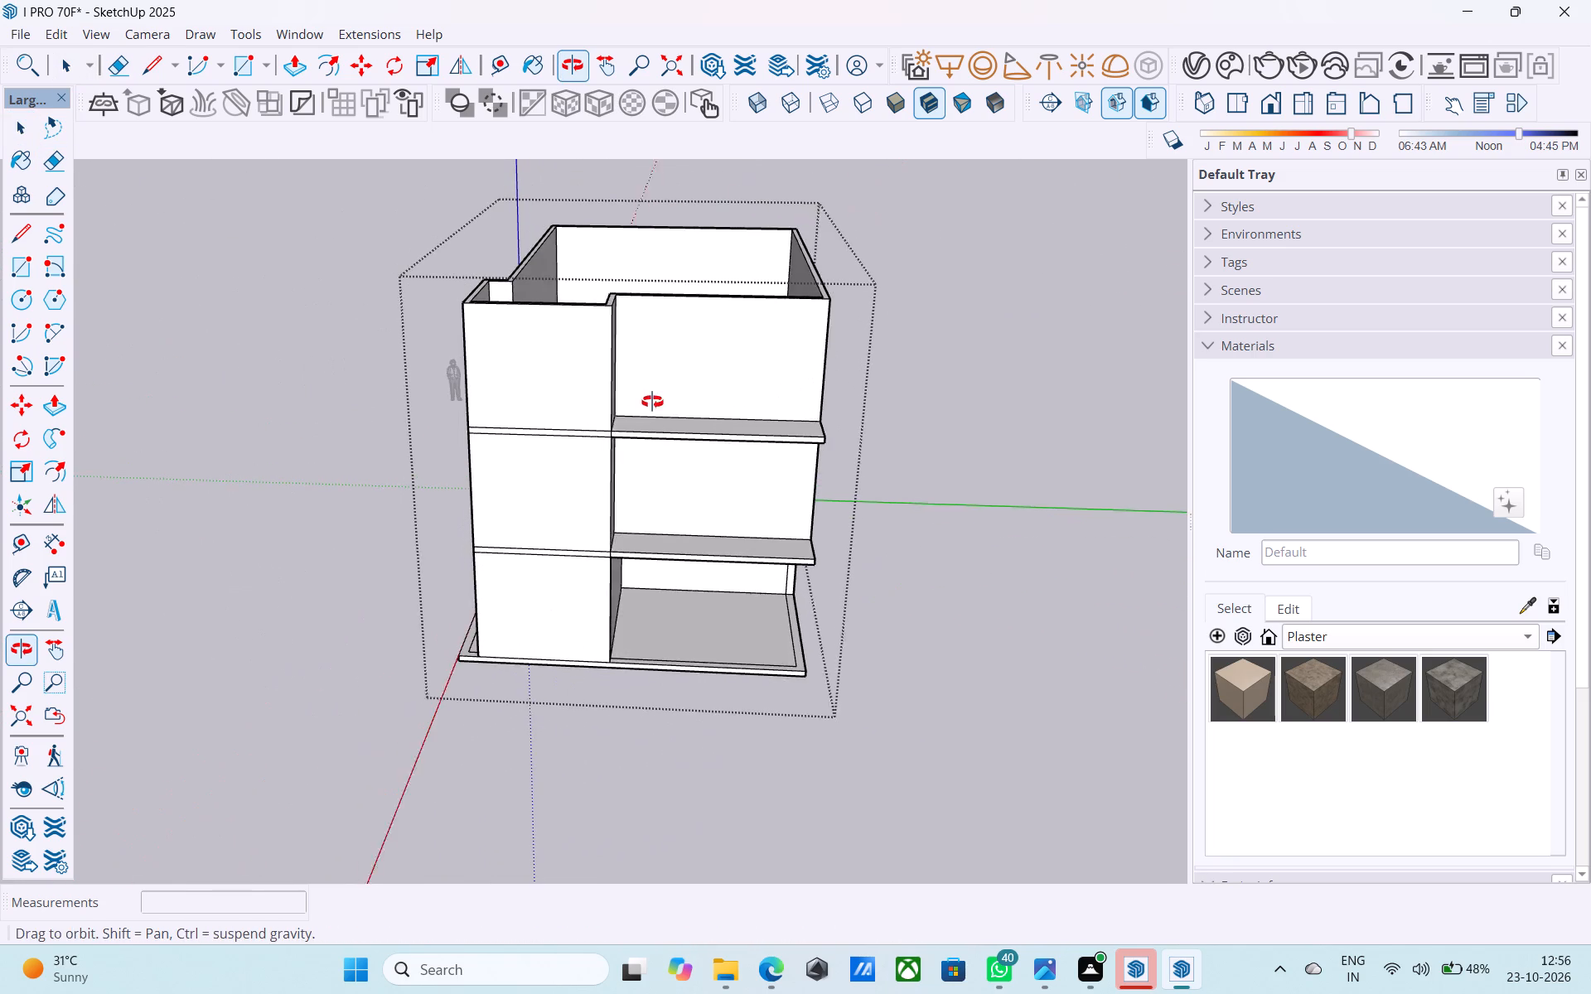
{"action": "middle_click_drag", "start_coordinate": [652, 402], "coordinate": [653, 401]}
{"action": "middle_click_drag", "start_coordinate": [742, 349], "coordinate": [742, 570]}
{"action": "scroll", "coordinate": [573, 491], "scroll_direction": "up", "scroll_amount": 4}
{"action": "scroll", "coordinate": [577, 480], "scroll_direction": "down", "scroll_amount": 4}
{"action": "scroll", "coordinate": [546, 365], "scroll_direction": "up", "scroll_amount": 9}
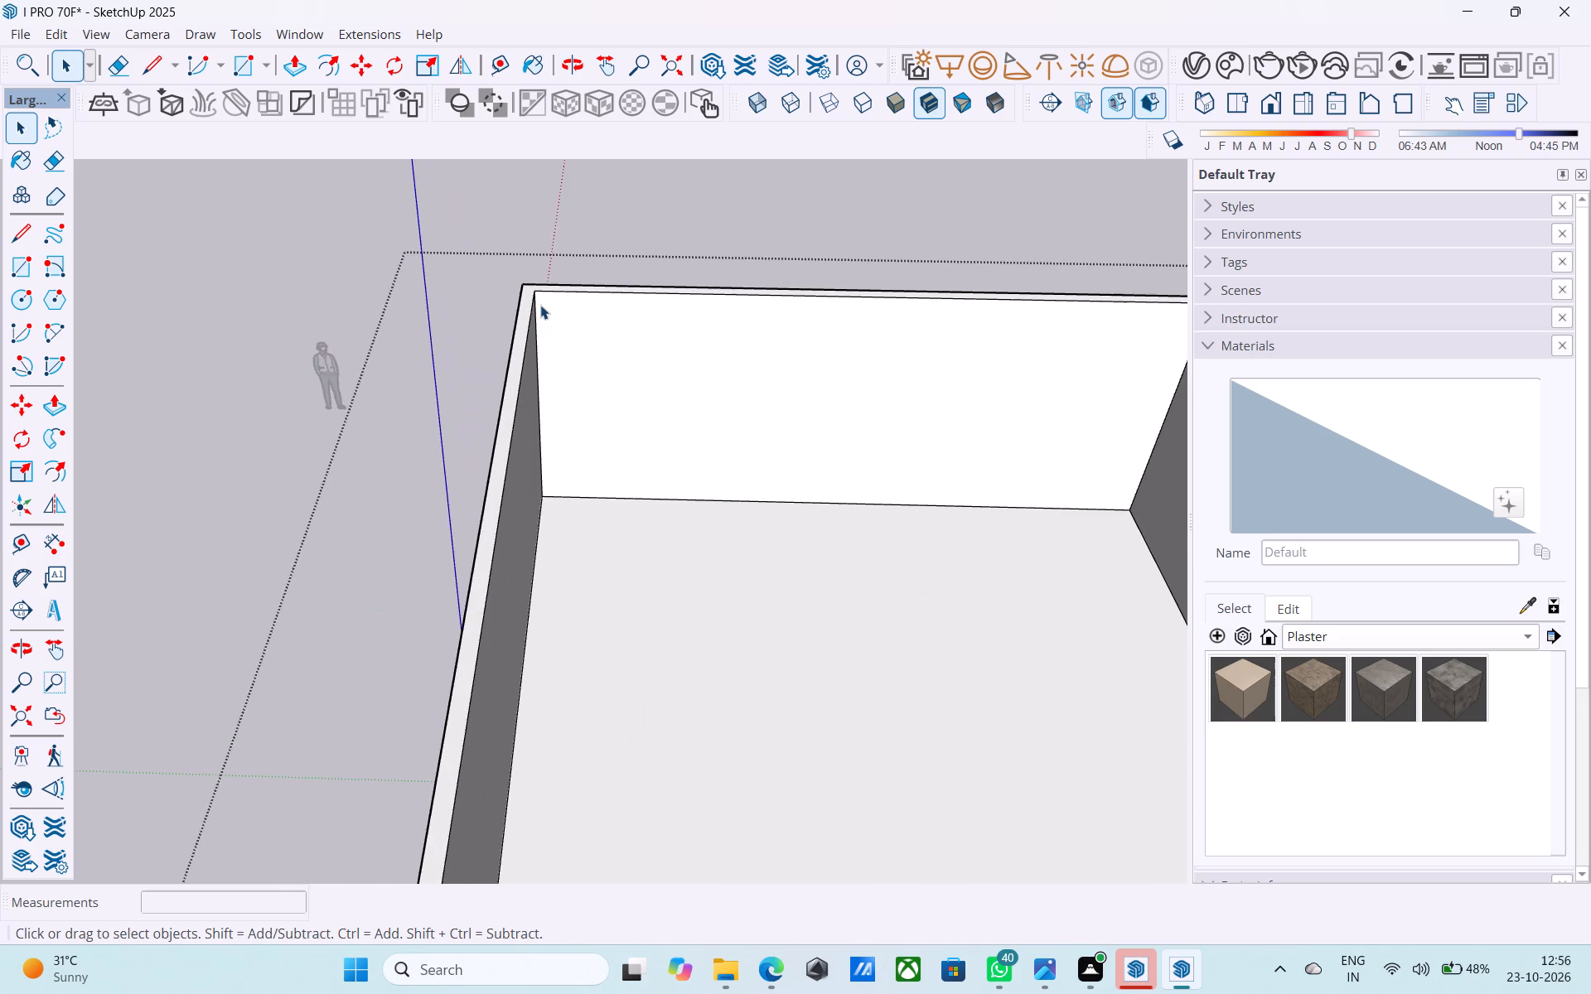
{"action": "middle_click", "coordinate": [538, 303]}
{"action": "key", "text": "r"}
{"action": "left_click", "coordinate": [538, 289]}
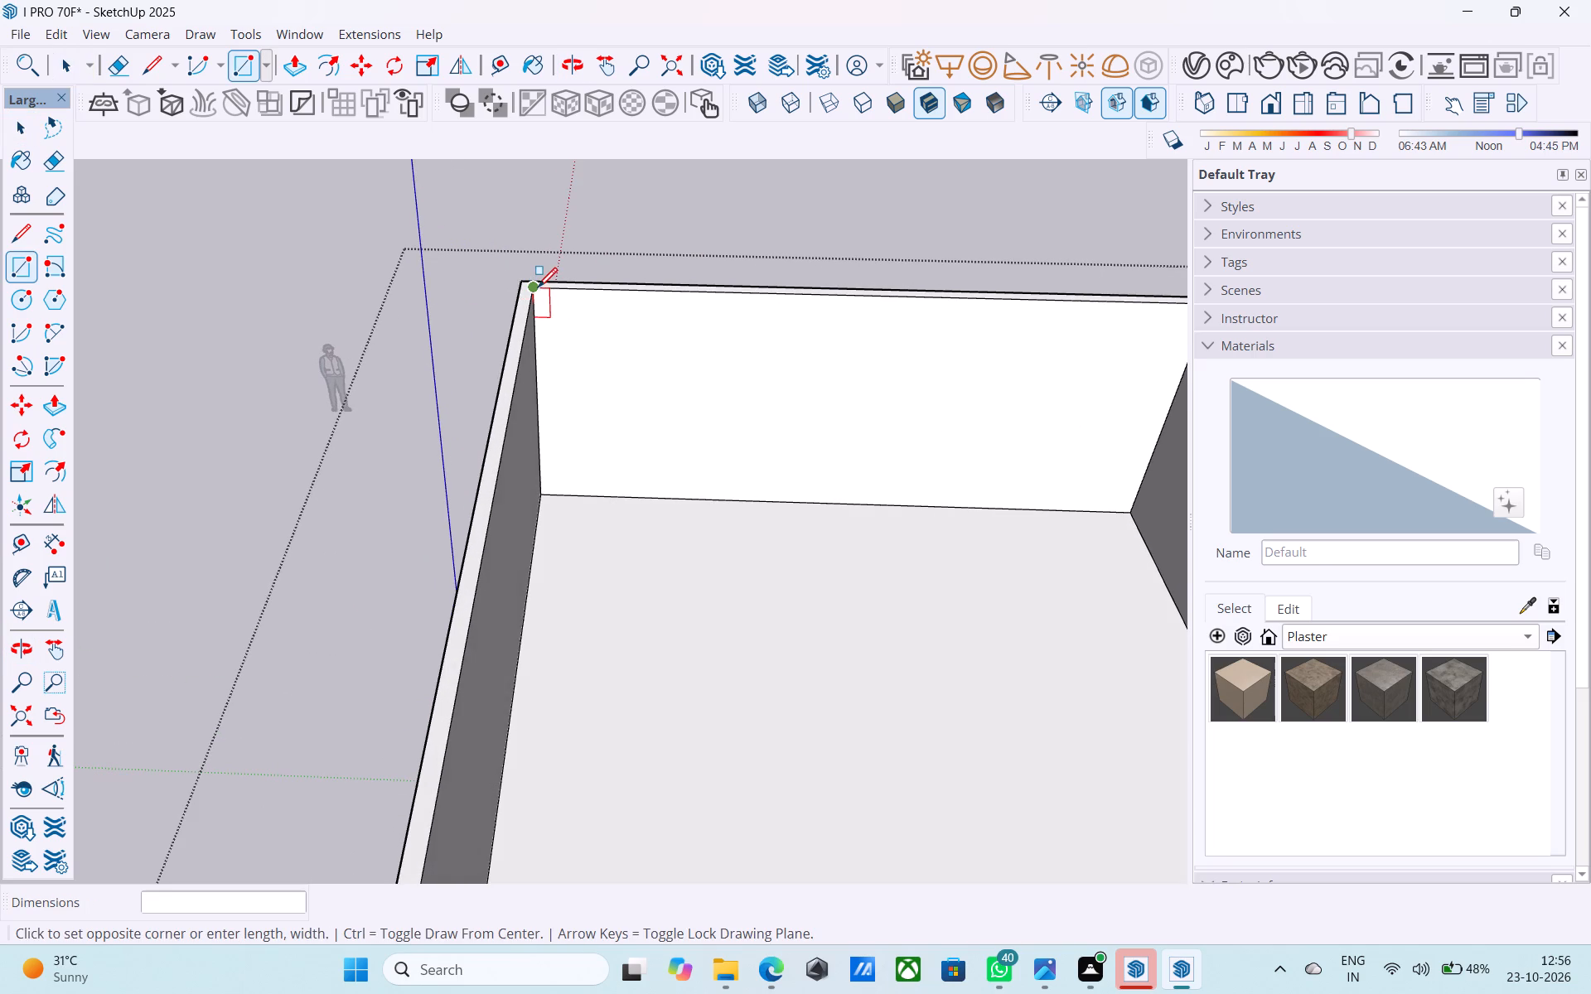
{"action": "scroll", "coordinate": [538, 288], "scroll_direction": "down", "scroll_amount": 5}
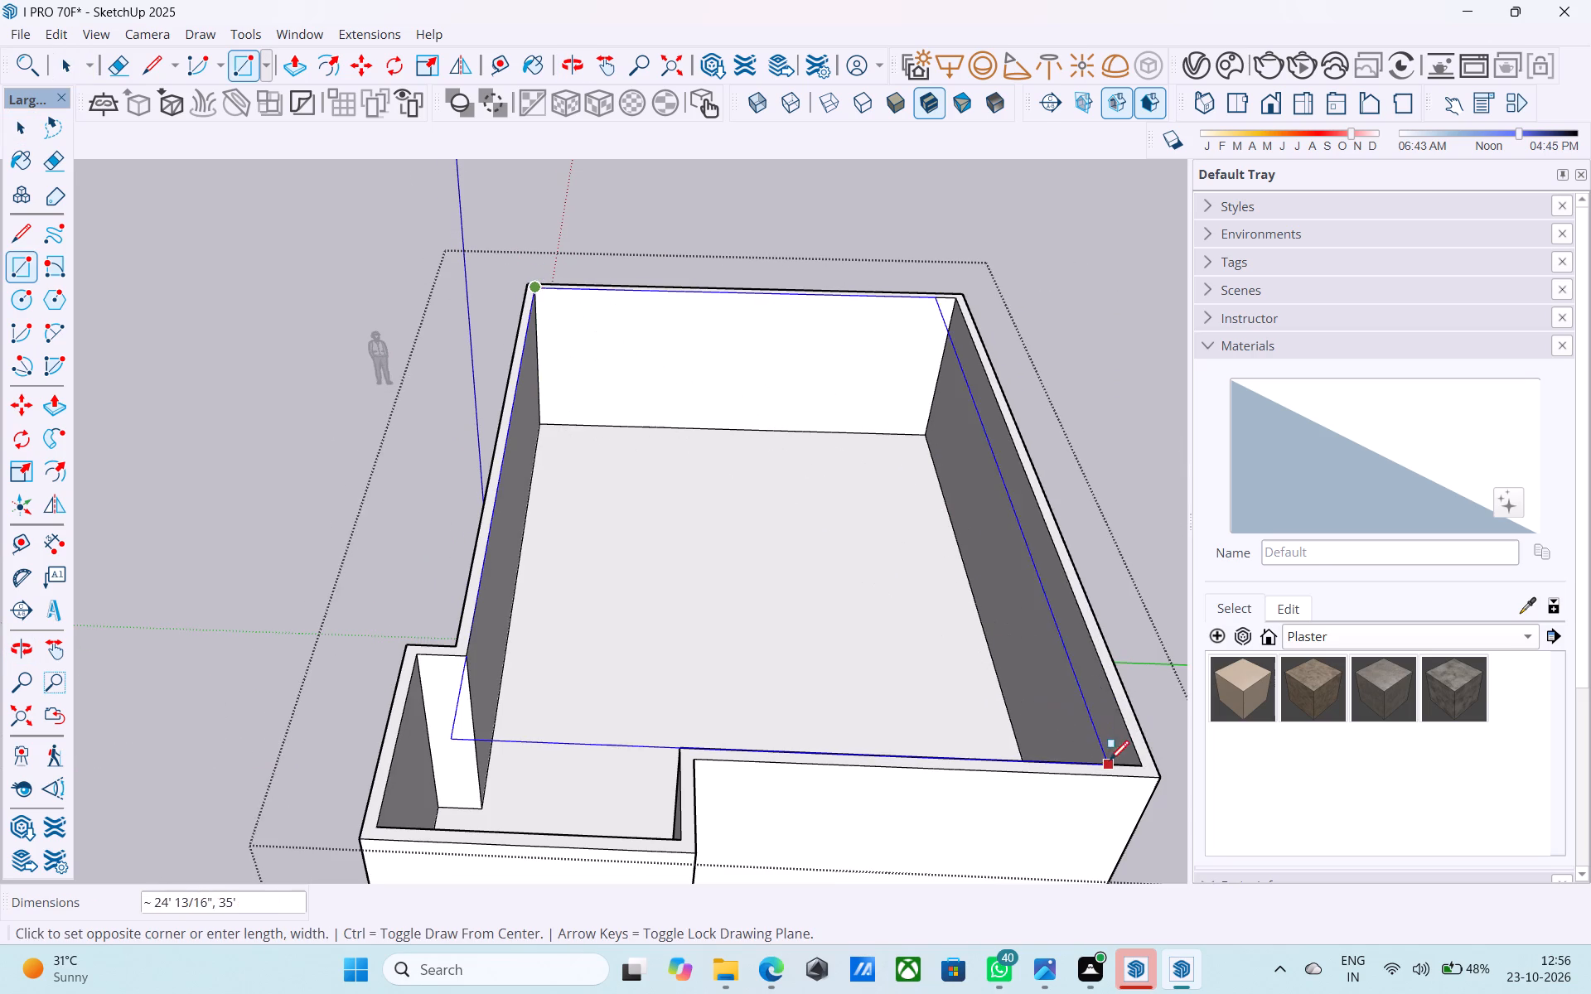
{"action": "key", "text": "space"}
Draw a 30' 9" by 25' 3" rectangle across the wall tops, from the inner jog corner to the opposite rear inner corner.
{"action": "key", "text": "r"}
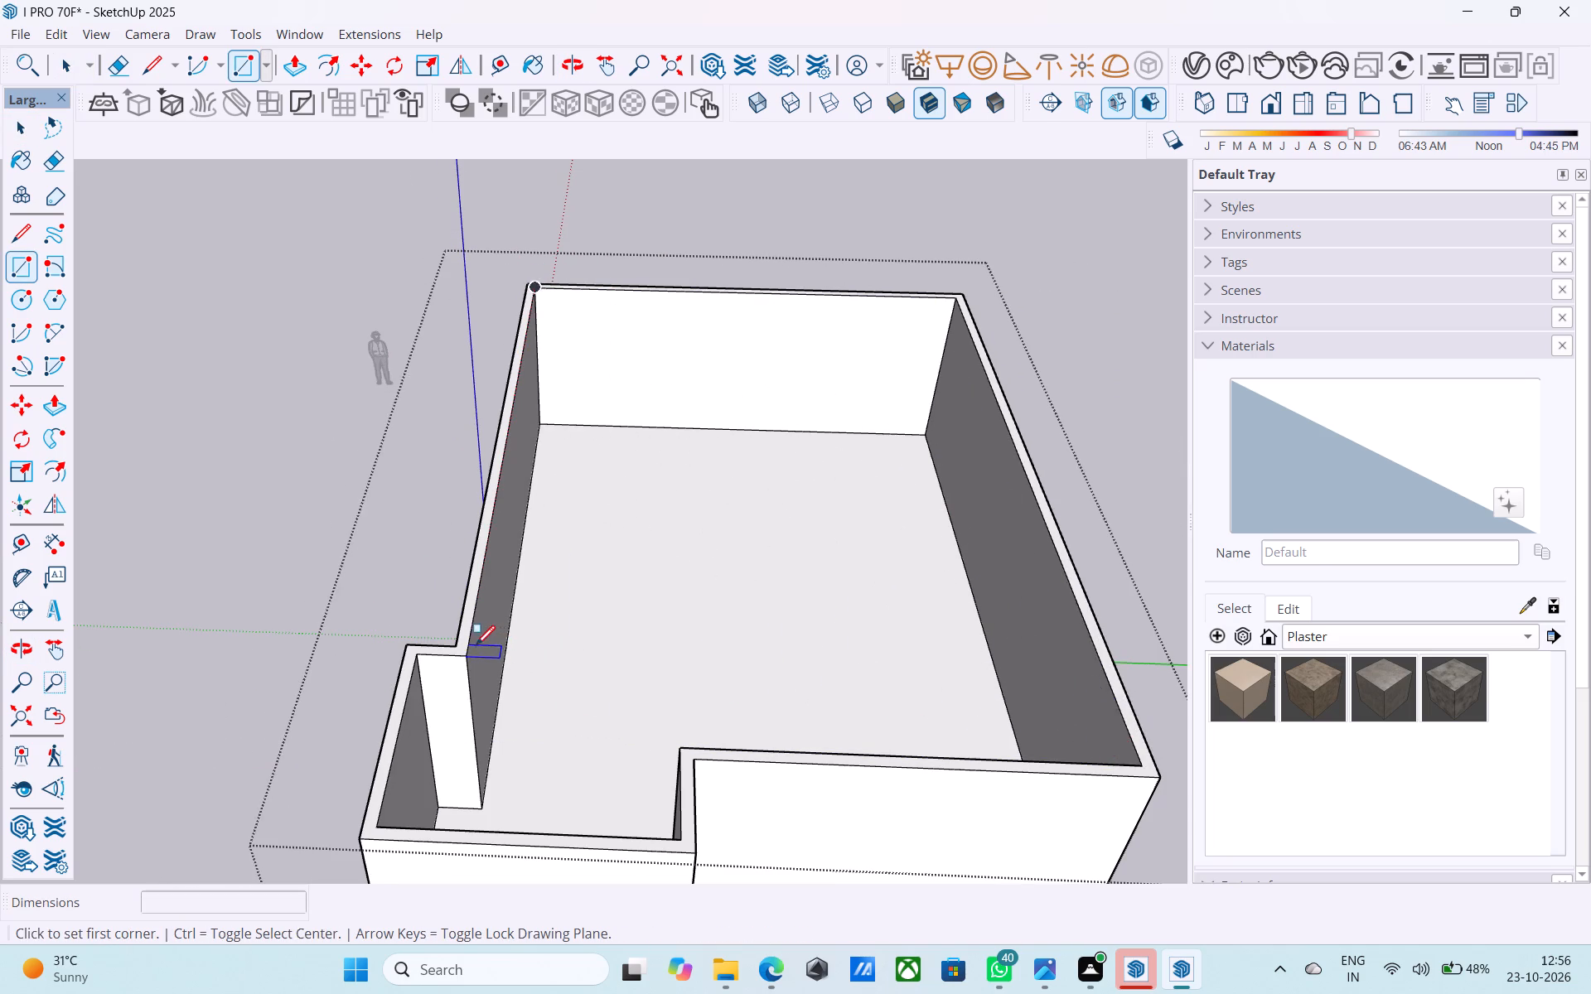
{"action": "left_click", "coordinate": [468, 649]}
{"action": "left_click", "coordinate": [959, 300]}
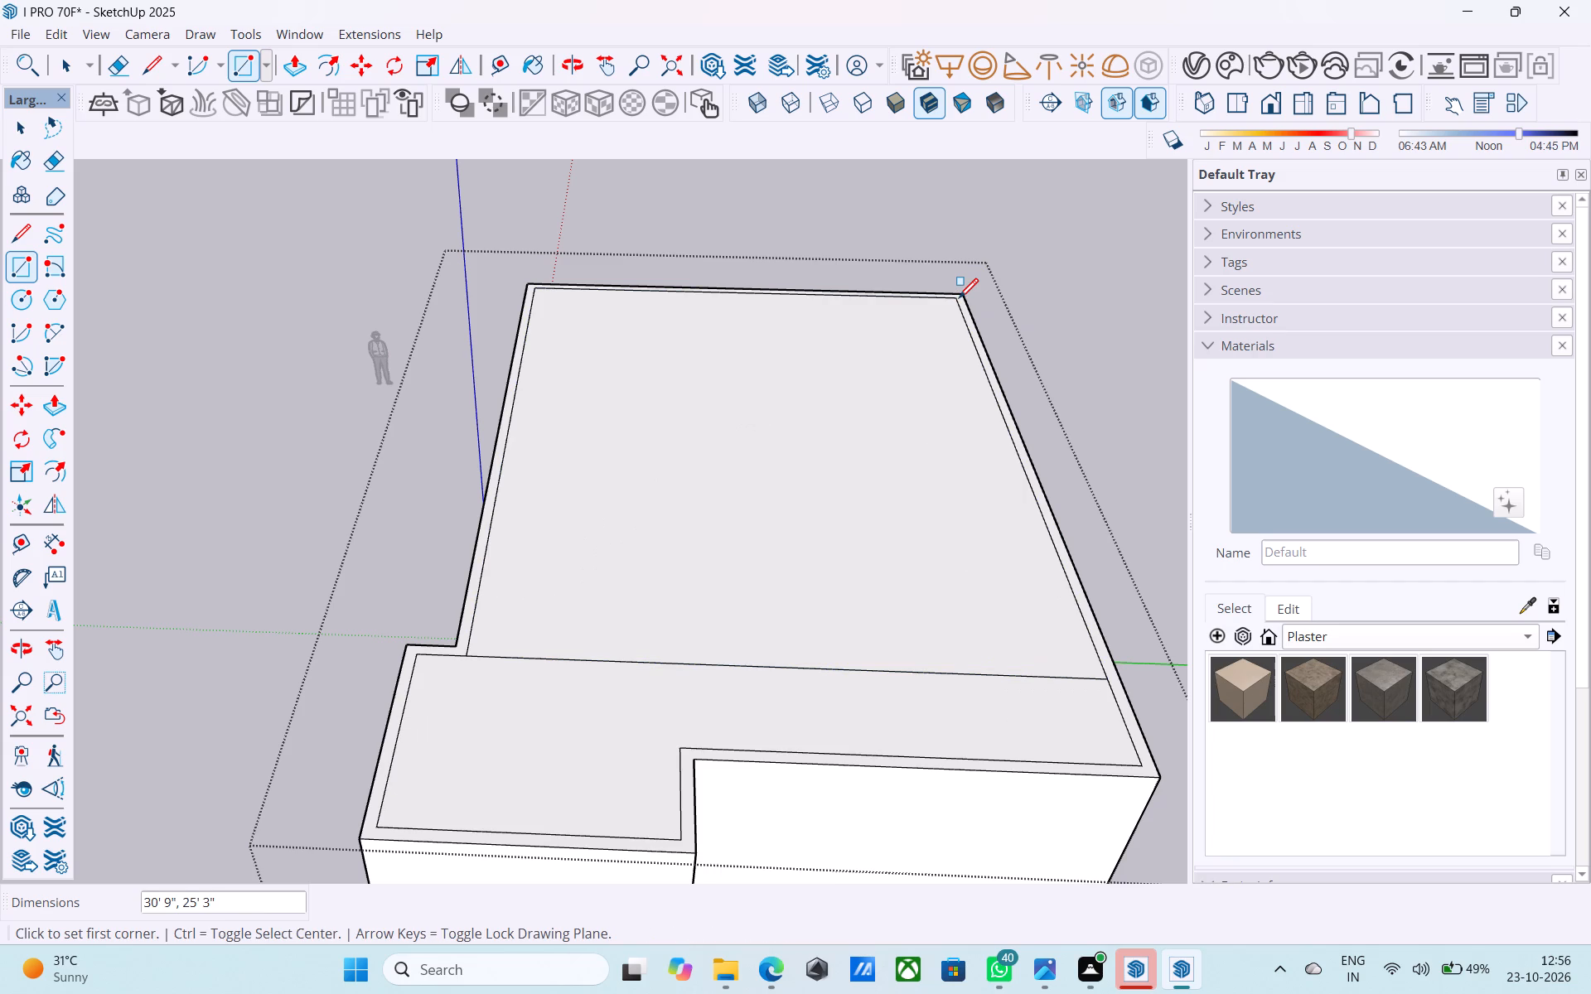
Reverse the large rectangular roof face over the main room.
{"action": "key", "text": "space"}
{"action": "left_click", "coordinate": [892, 476]}
{"action": "right_click", "coordinate": [892, 476]}
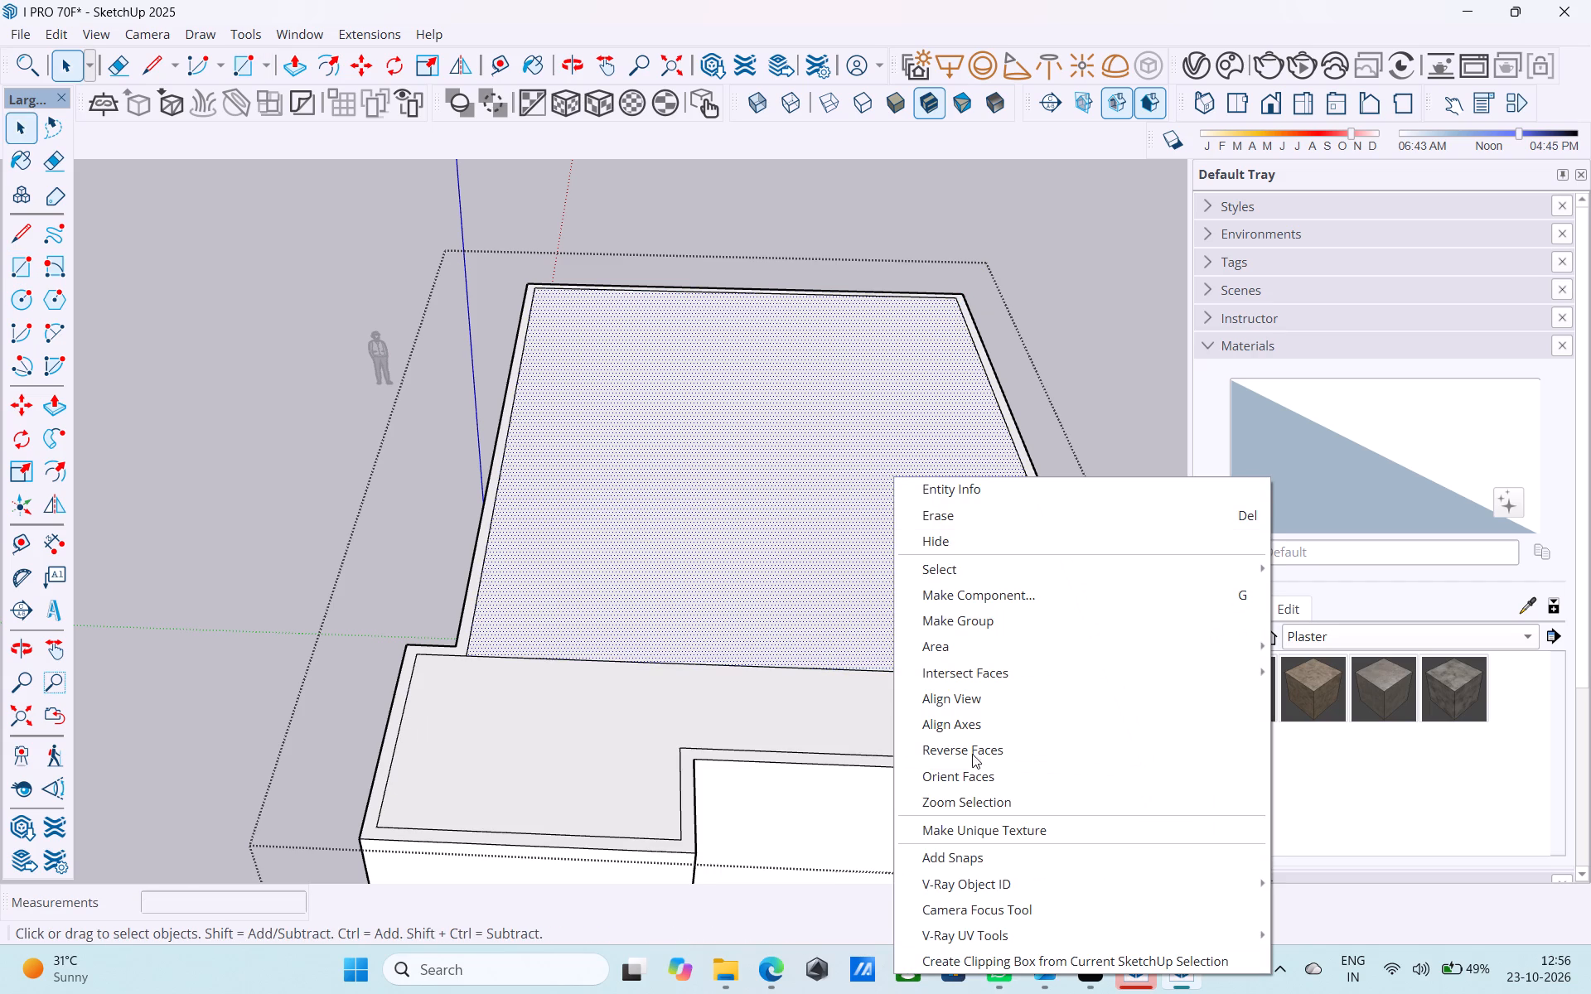
{"action": "left_click", "coordinate": [1013, 748]}
Draw a 6" vertical line upward from the roof face's rear inner corner on the jog side.
{"action": "middle_click_drag", "start_coordinate": [941, 552], "coordinate": [736, 517]}
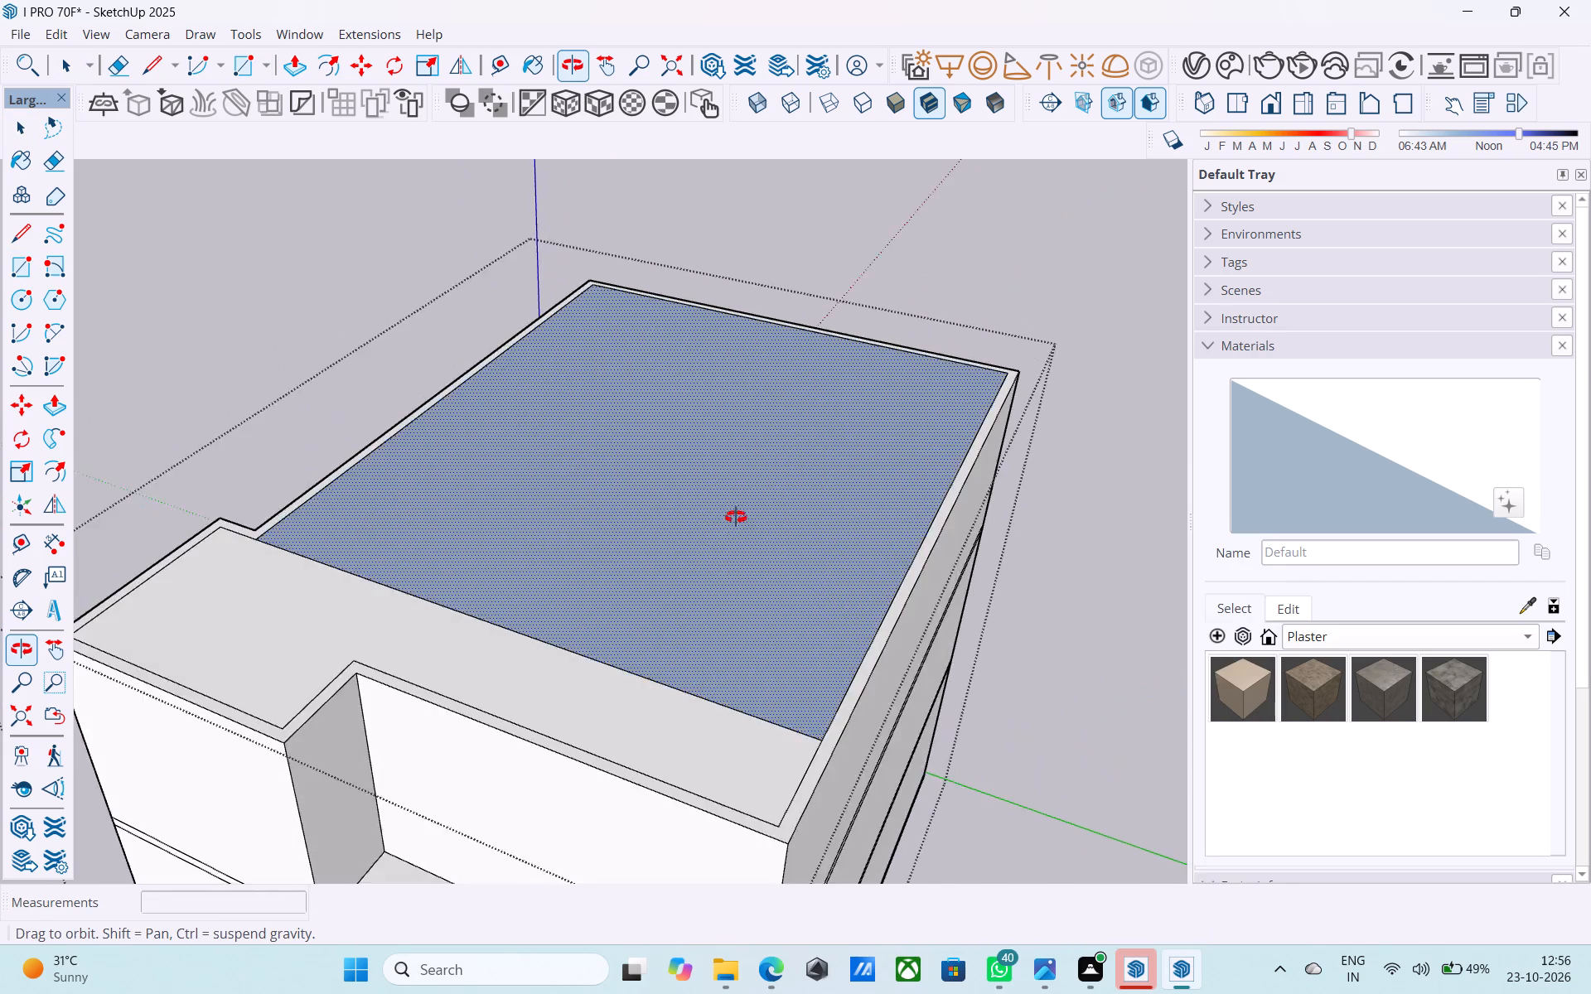
{"action": "middle_click_drag", "start_coordinate": [736, 517], "coordinate": [773, 621]}
{"action": "key", "text": "l"}
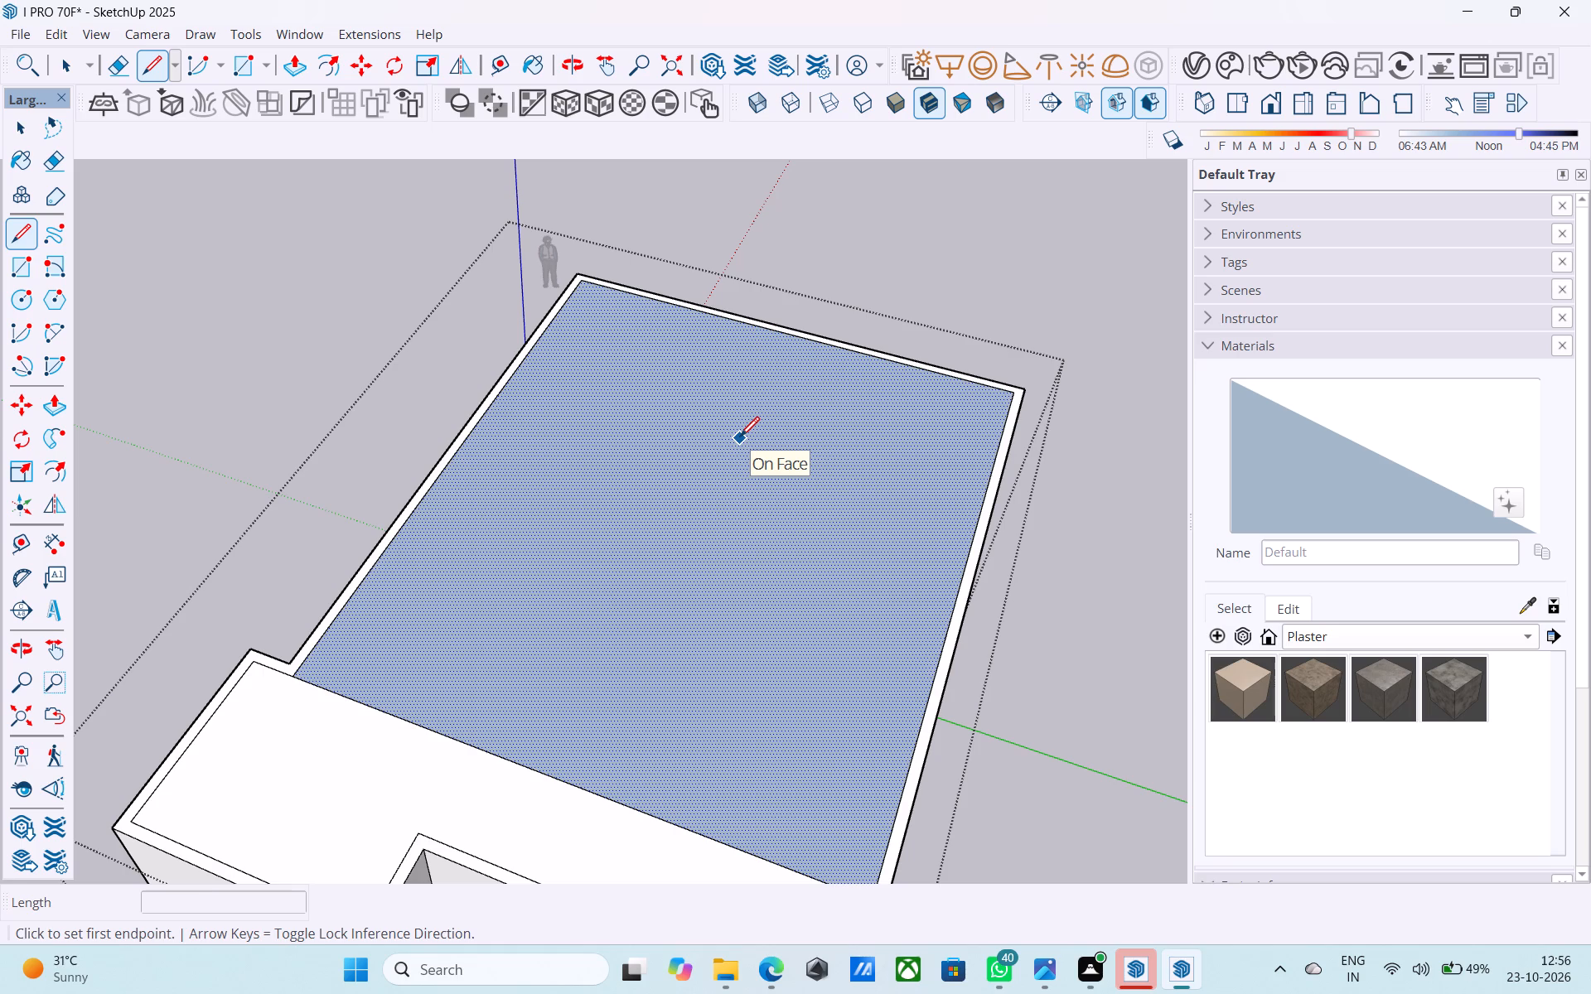
{"action": "middle_click_drag", "start_coordinate": [740, 438], "coordinate": [721, 442]}
{"action": "scroll", "coordinate": [585, 297], "scroll_direction": "up", "scroll_amount": 2}
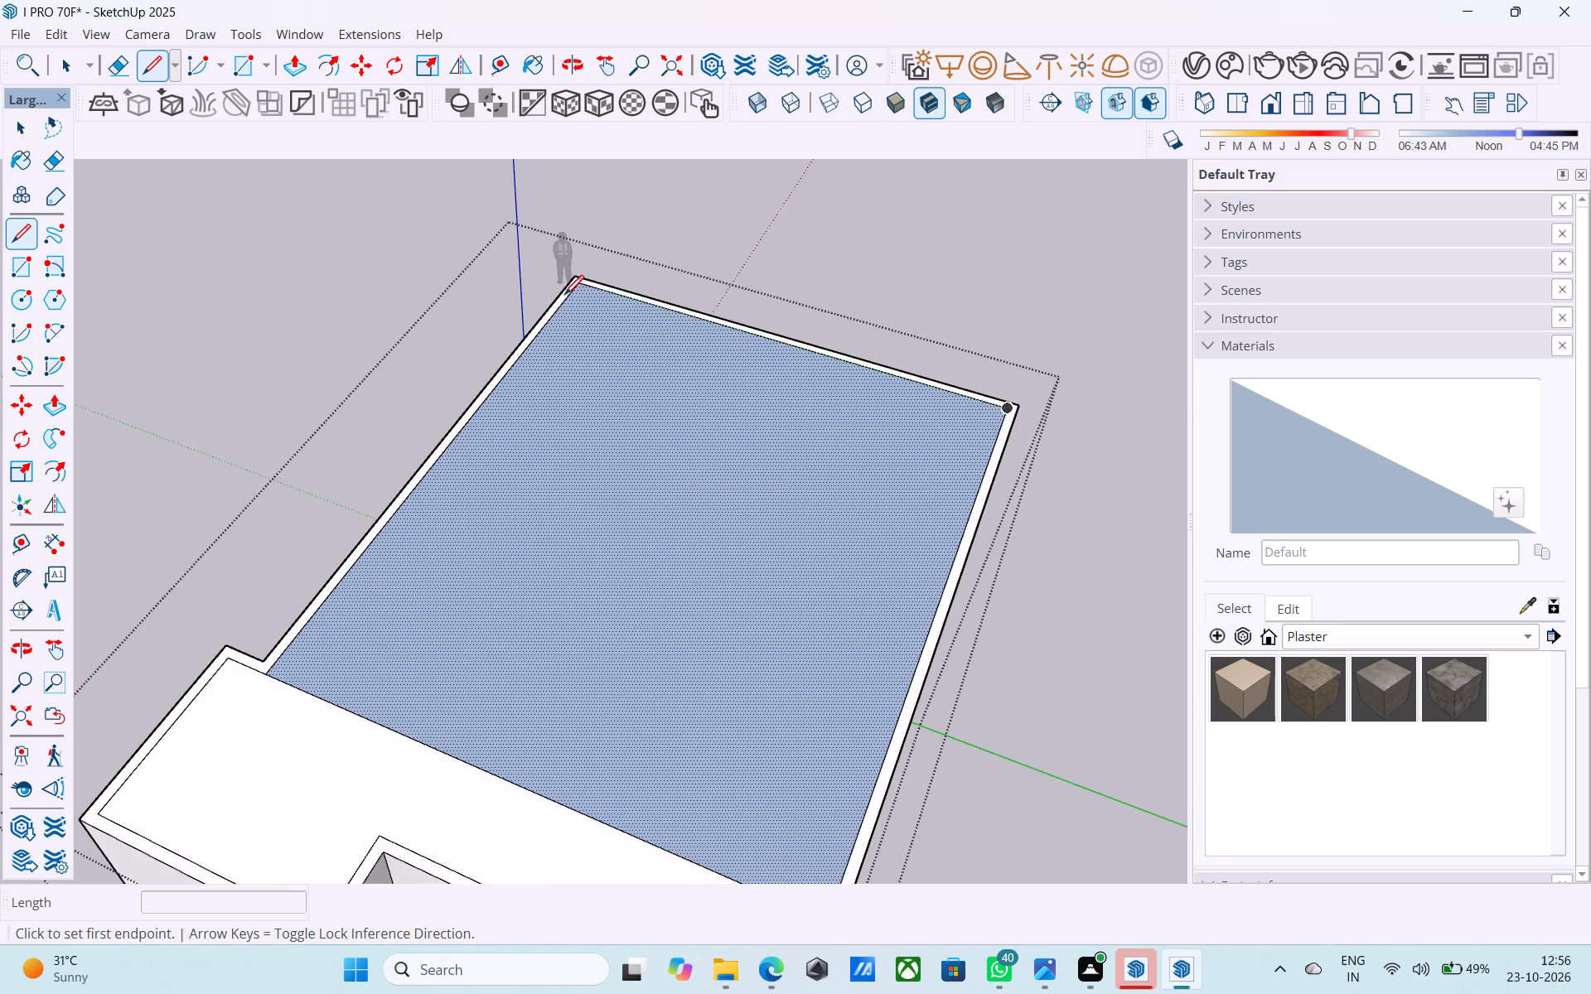
{"action": "scroll", "coordinate": [564, 297], "scroll_direction": "up", "scroll_amount": 6}
{"action": "left_click", "coordinate": [603, 264]}
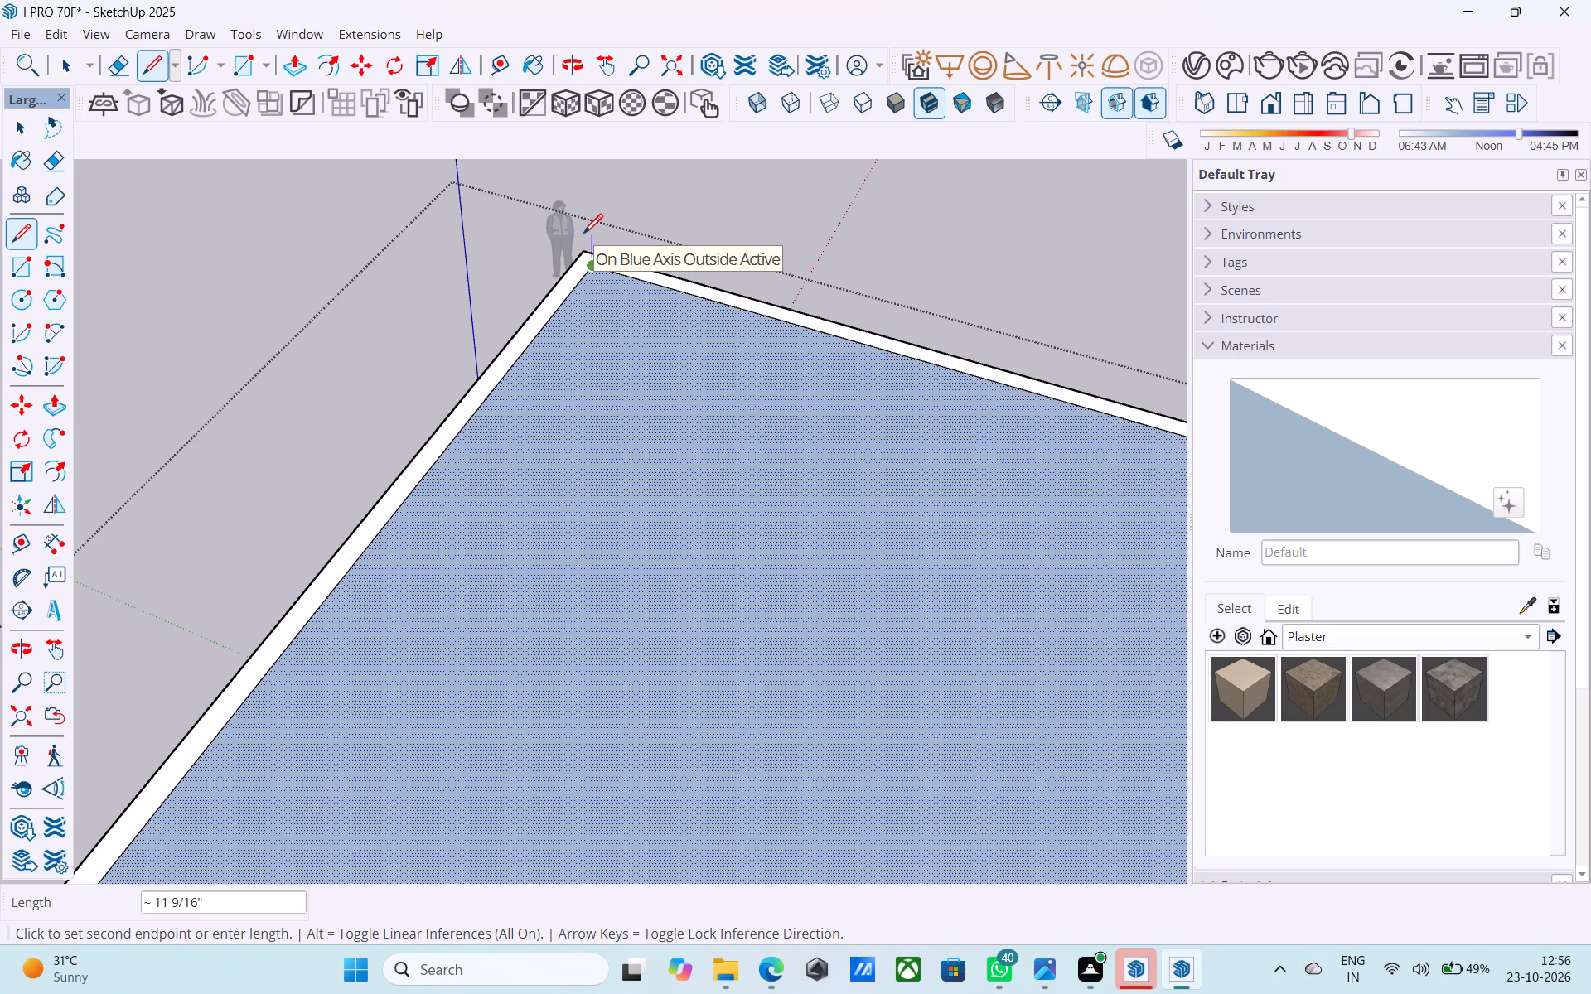
{"action": "key", "text": "6"}
{"action": "key", "text": "shift+quotedbl"}
{"action": "key", "text": "Return"}
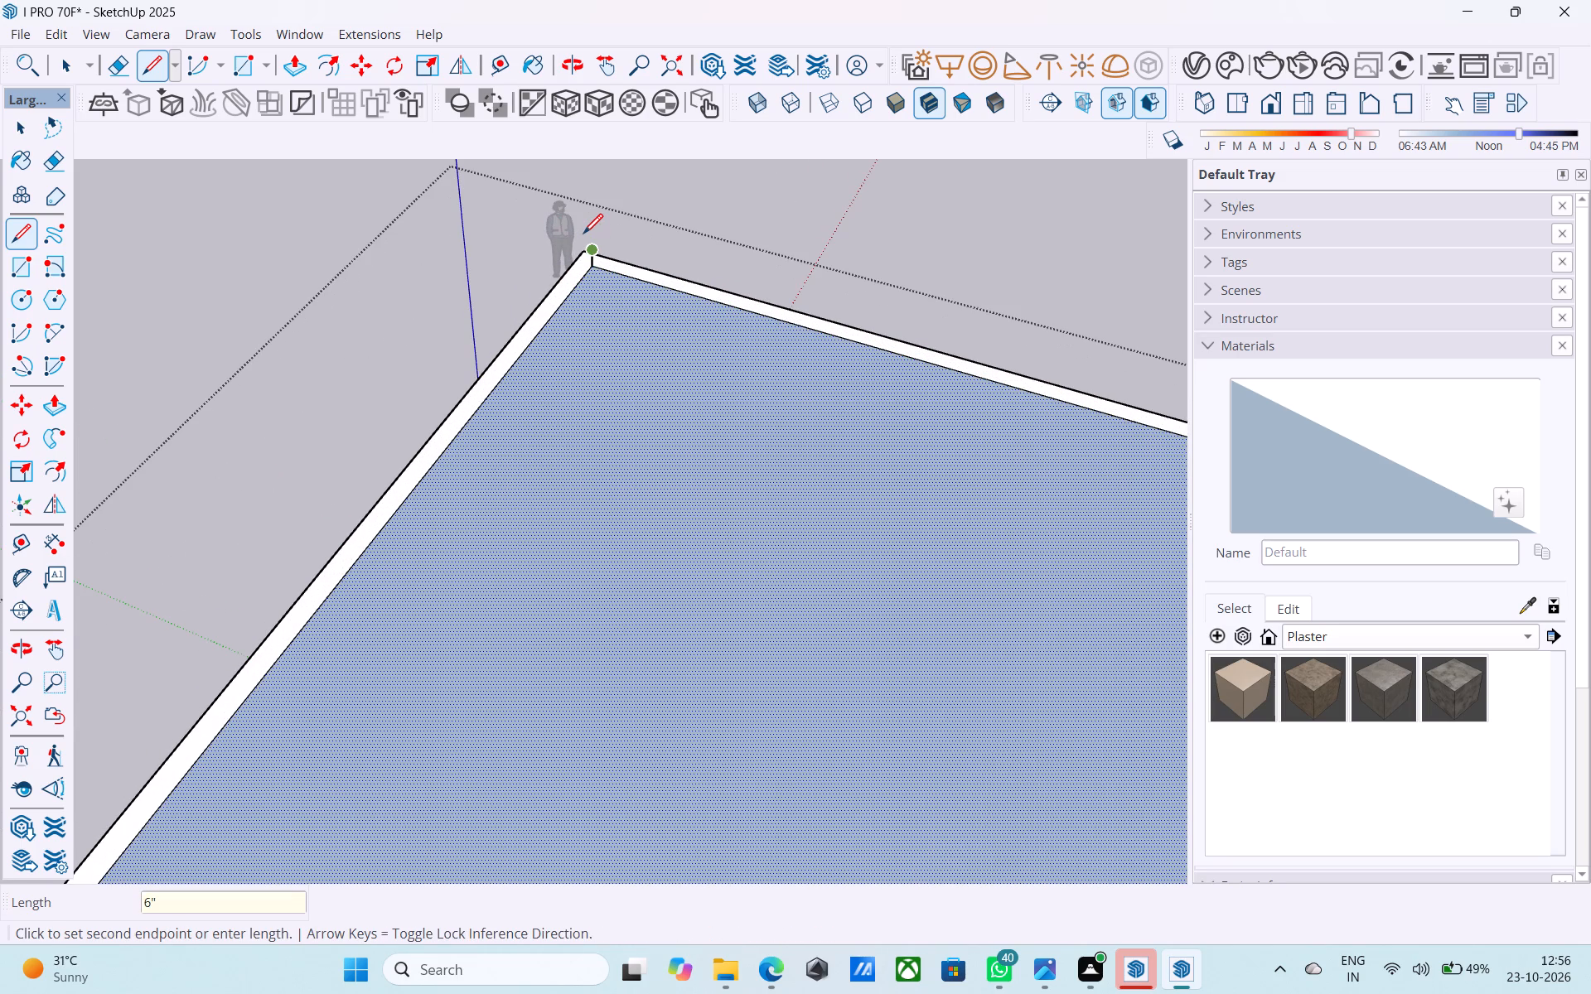
Draw a 6" vertical line upward from the roof face's diagonally opposite front corner.
{"action": "scroll", "coordinate": [636, 246], "scroll_direction": "down", "scroll_amount": 15}
{"action": "middle_click_drag", "start_coordinate": [716, 599], "coordinate": [692, 562]}
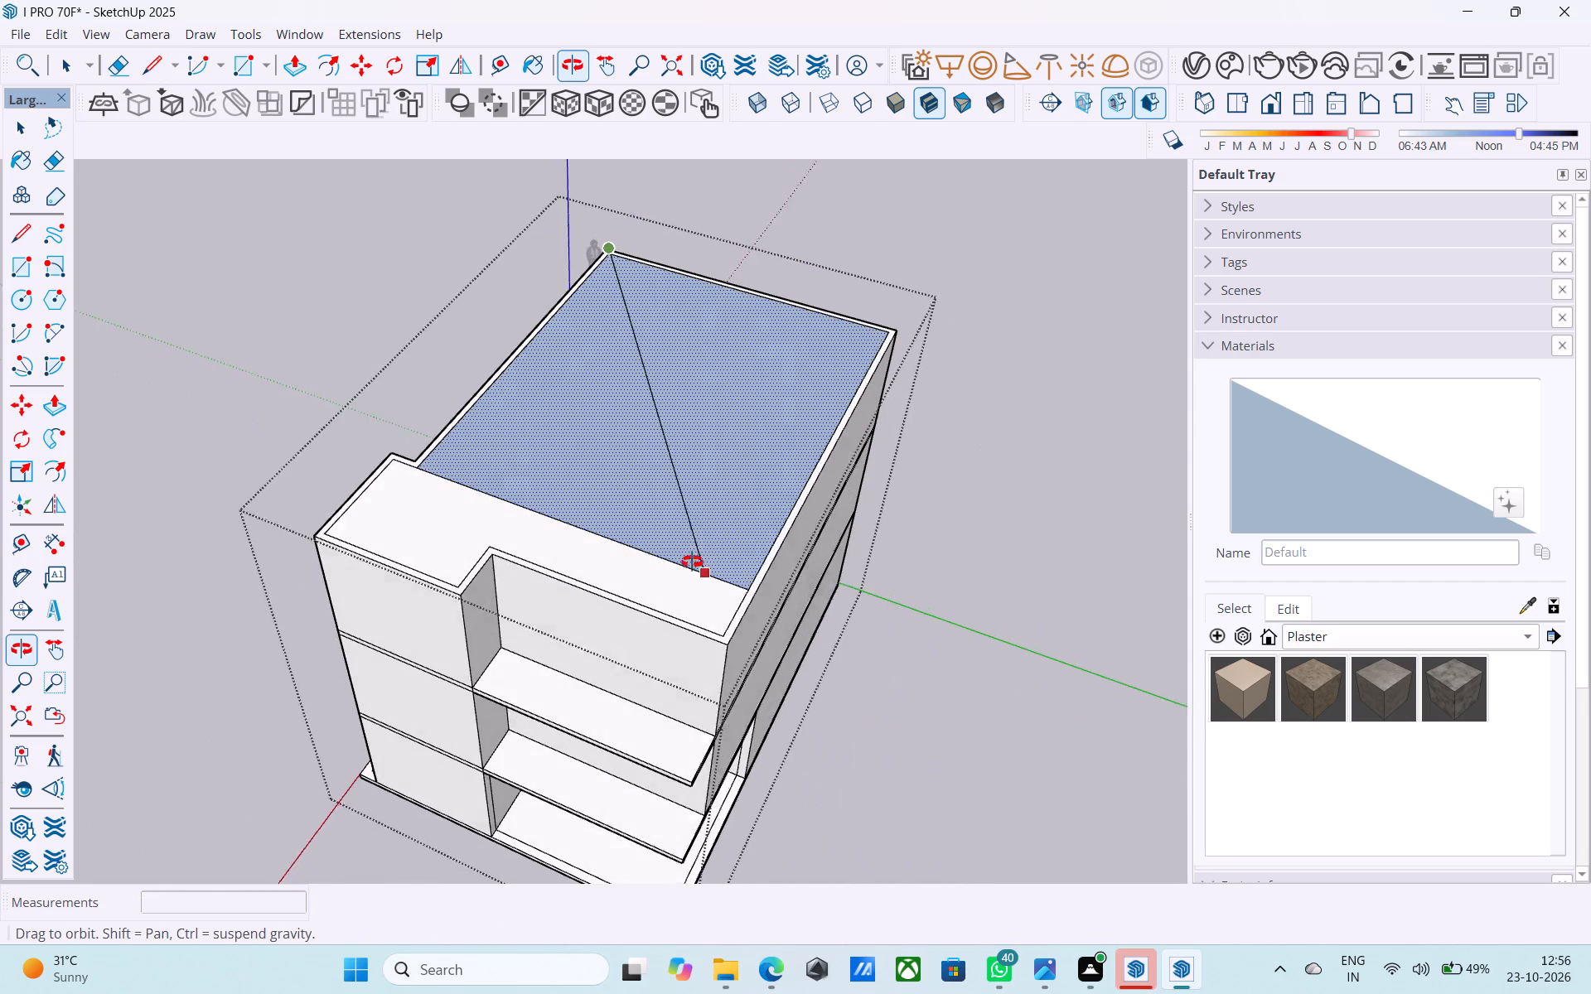
{"action": "middle_click_drag", "start_coordinate": [692, 562], "coordinate": [689, 558]}
{"action": "key", "text": "l"}
{"action": "middle_click_drag", "start_coordinate": [730, 617], "coordinate": [699, 594]}
{"action": "scroll", "coordinate": [710, 578], "scroll_direction": "up", "scroll_amount": 13}
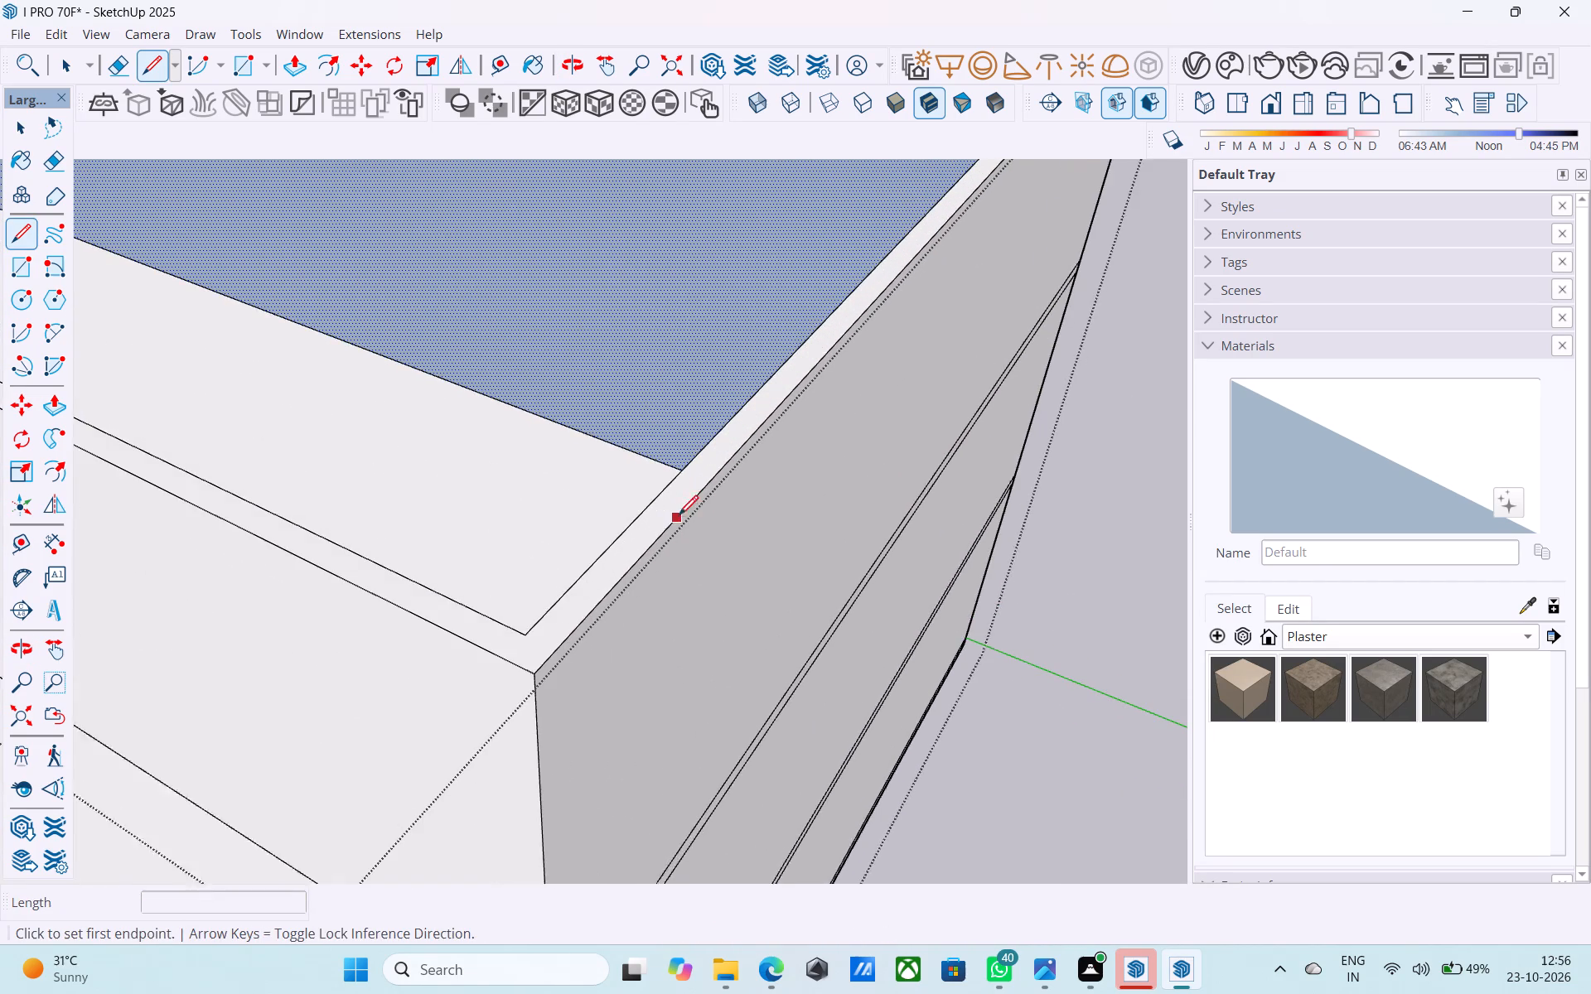
{"action": "scroll", "coordinate": [679, 517], "scroll_direction": "up", "scroll_amount": 1}
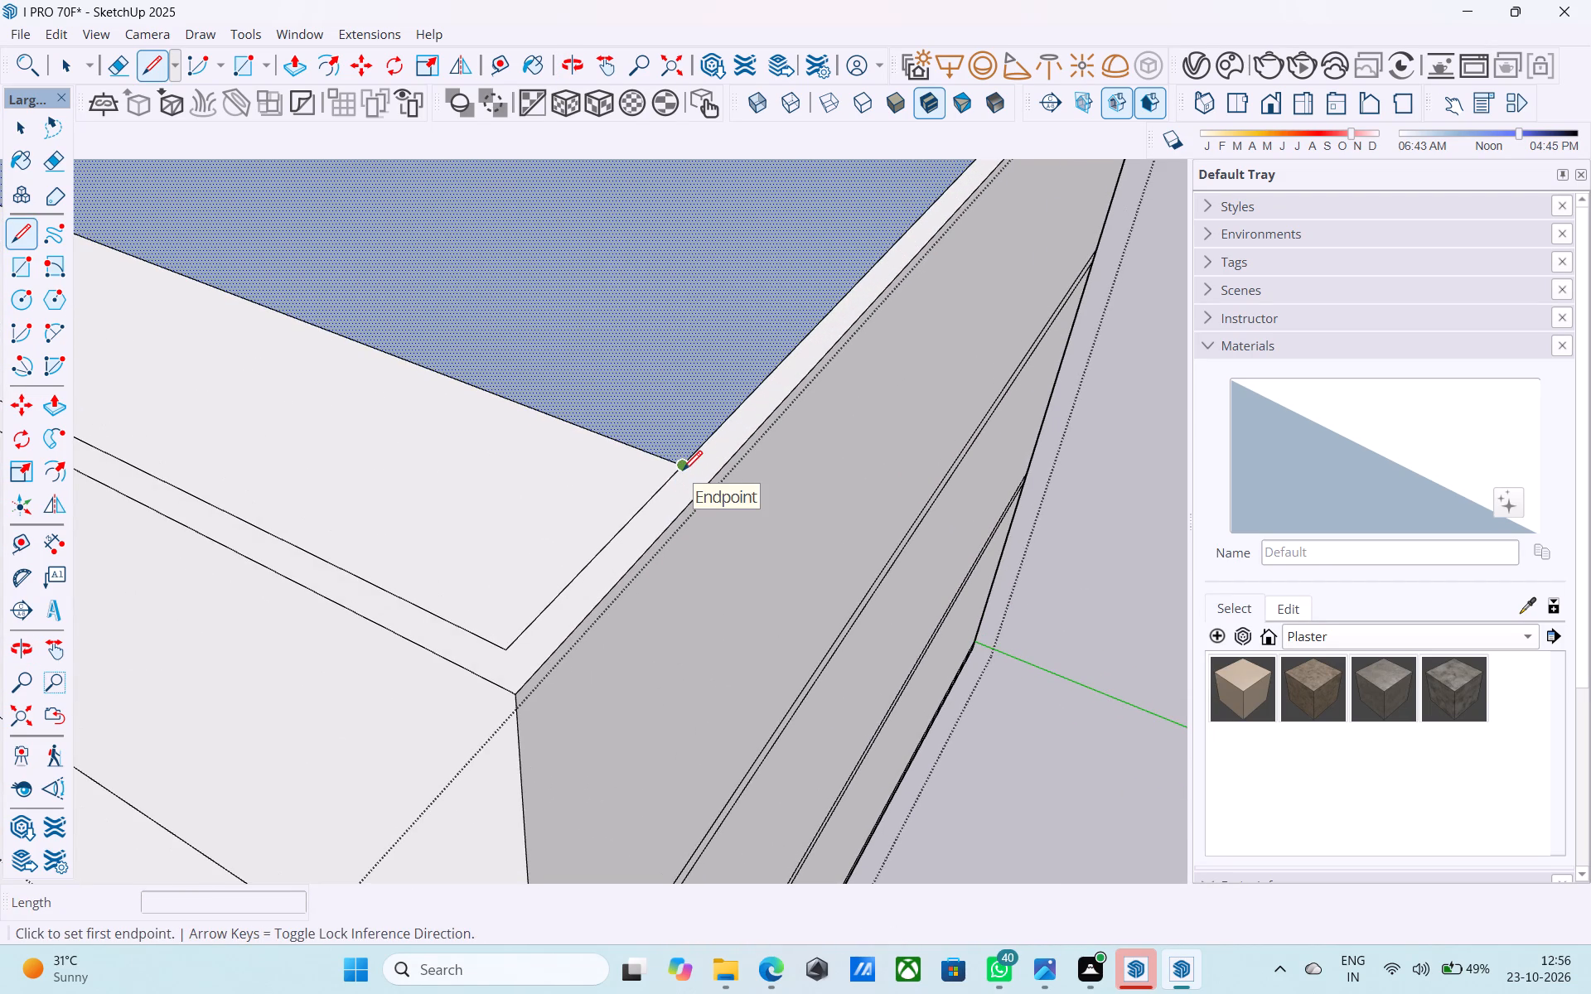
{"action": "left_click", "coordinate": [680, 468]}
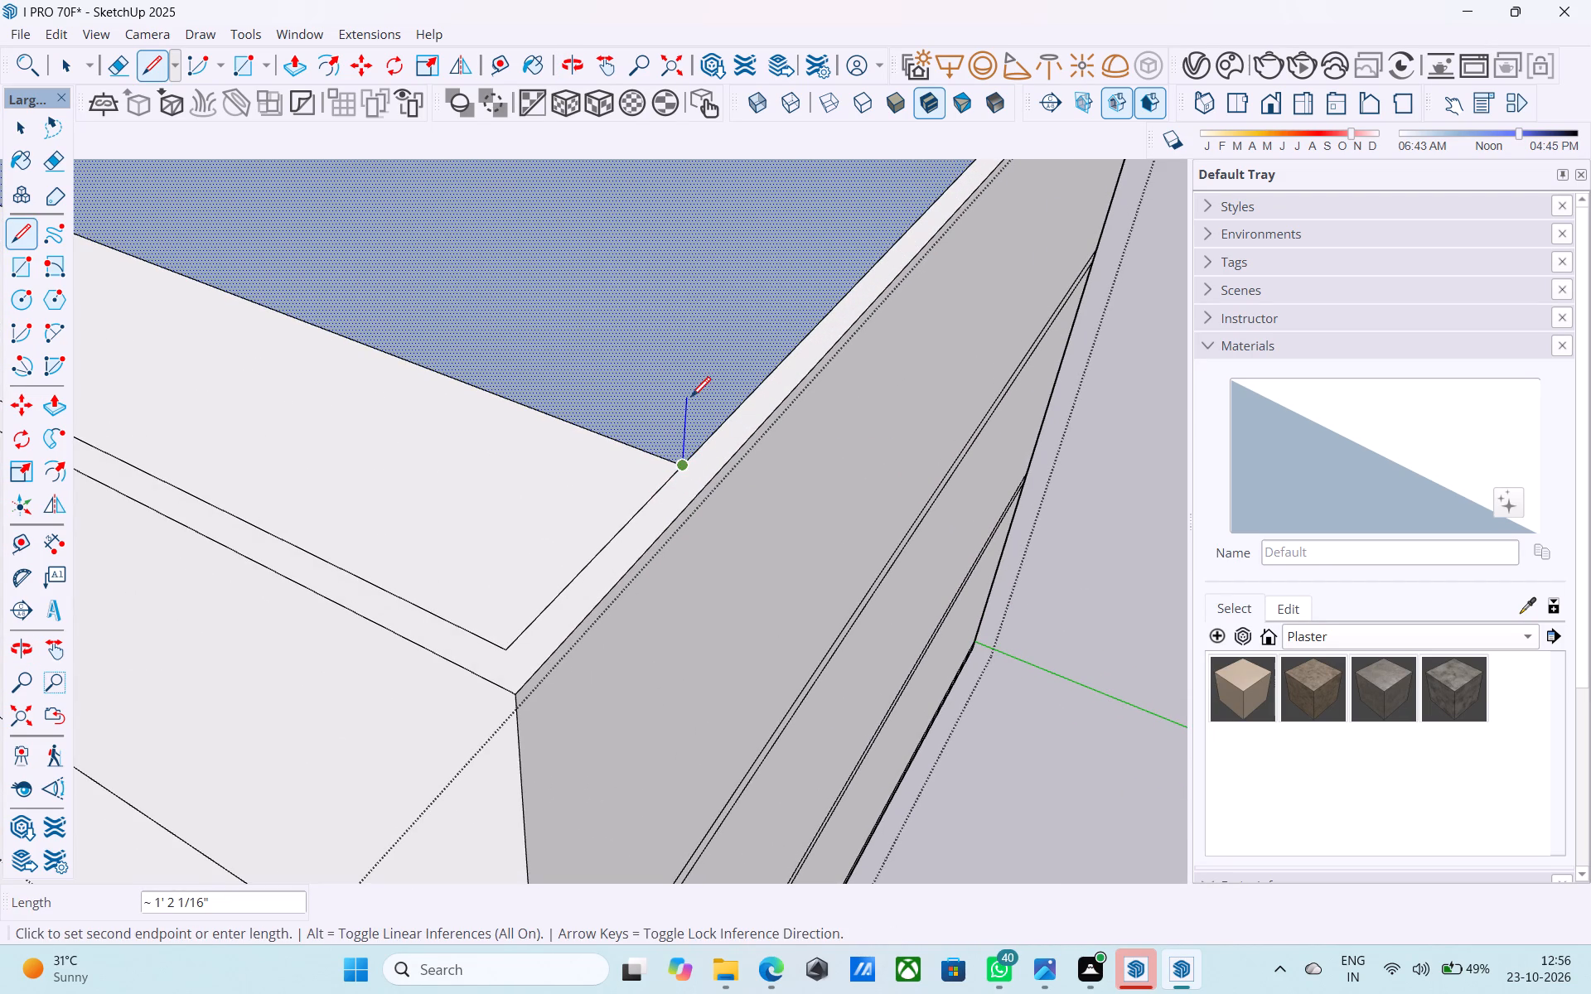
{"action": "type", "text": "6\""}
{"action": "key", "text": "Return"}
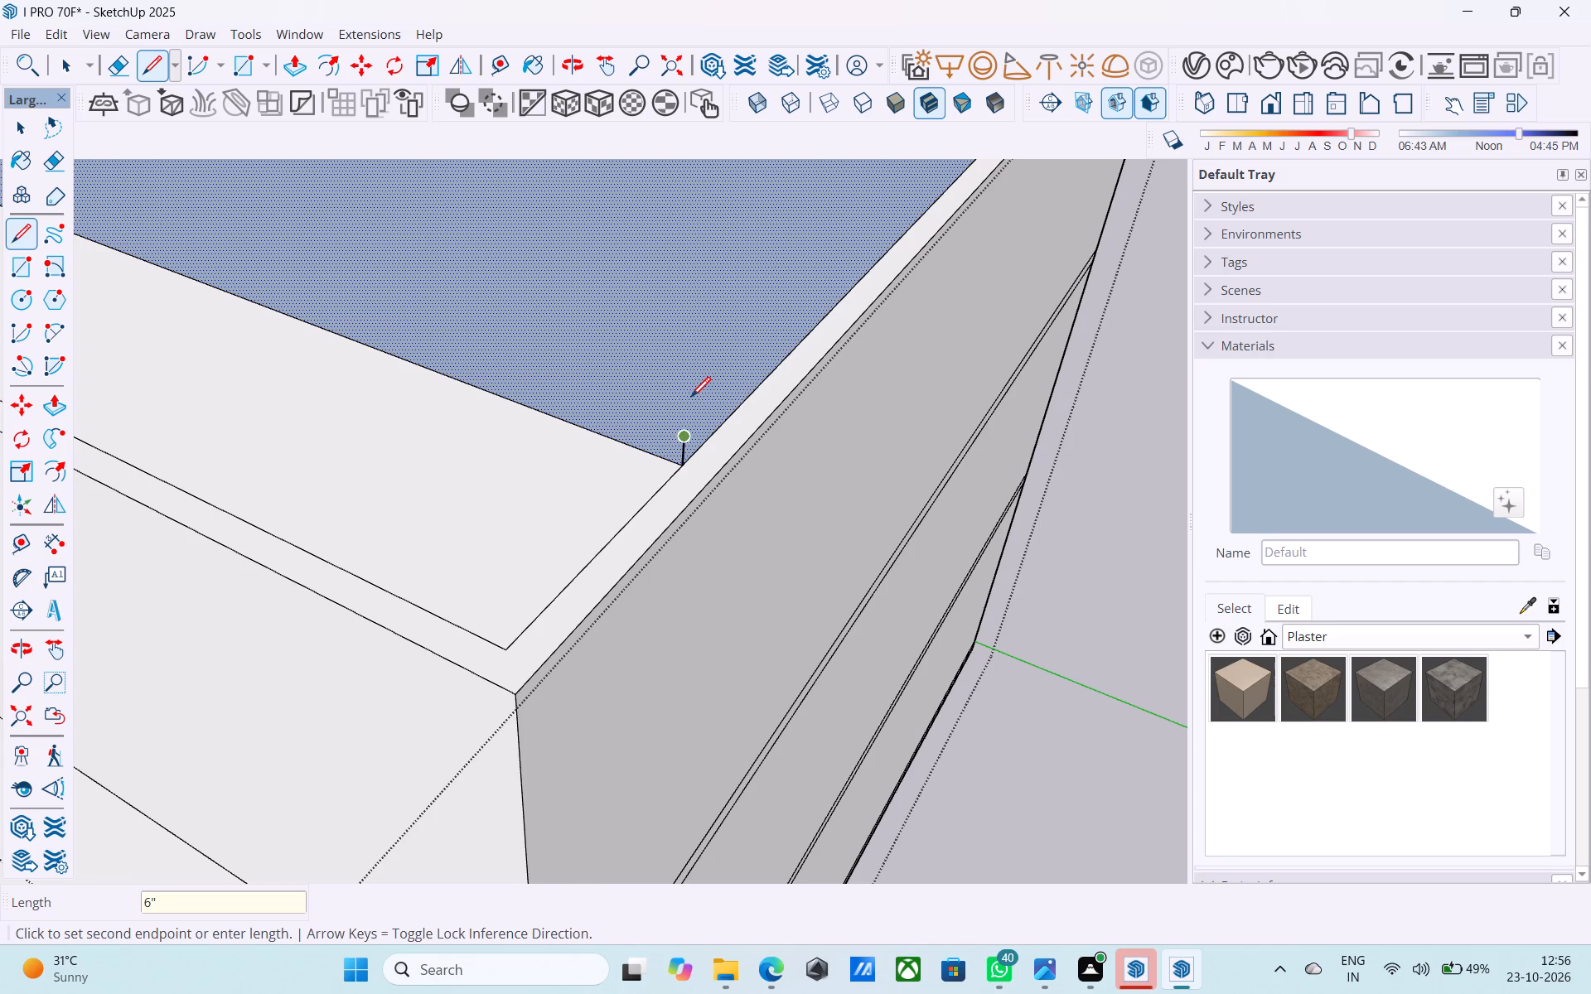
{"action": "key", "text": "space"}
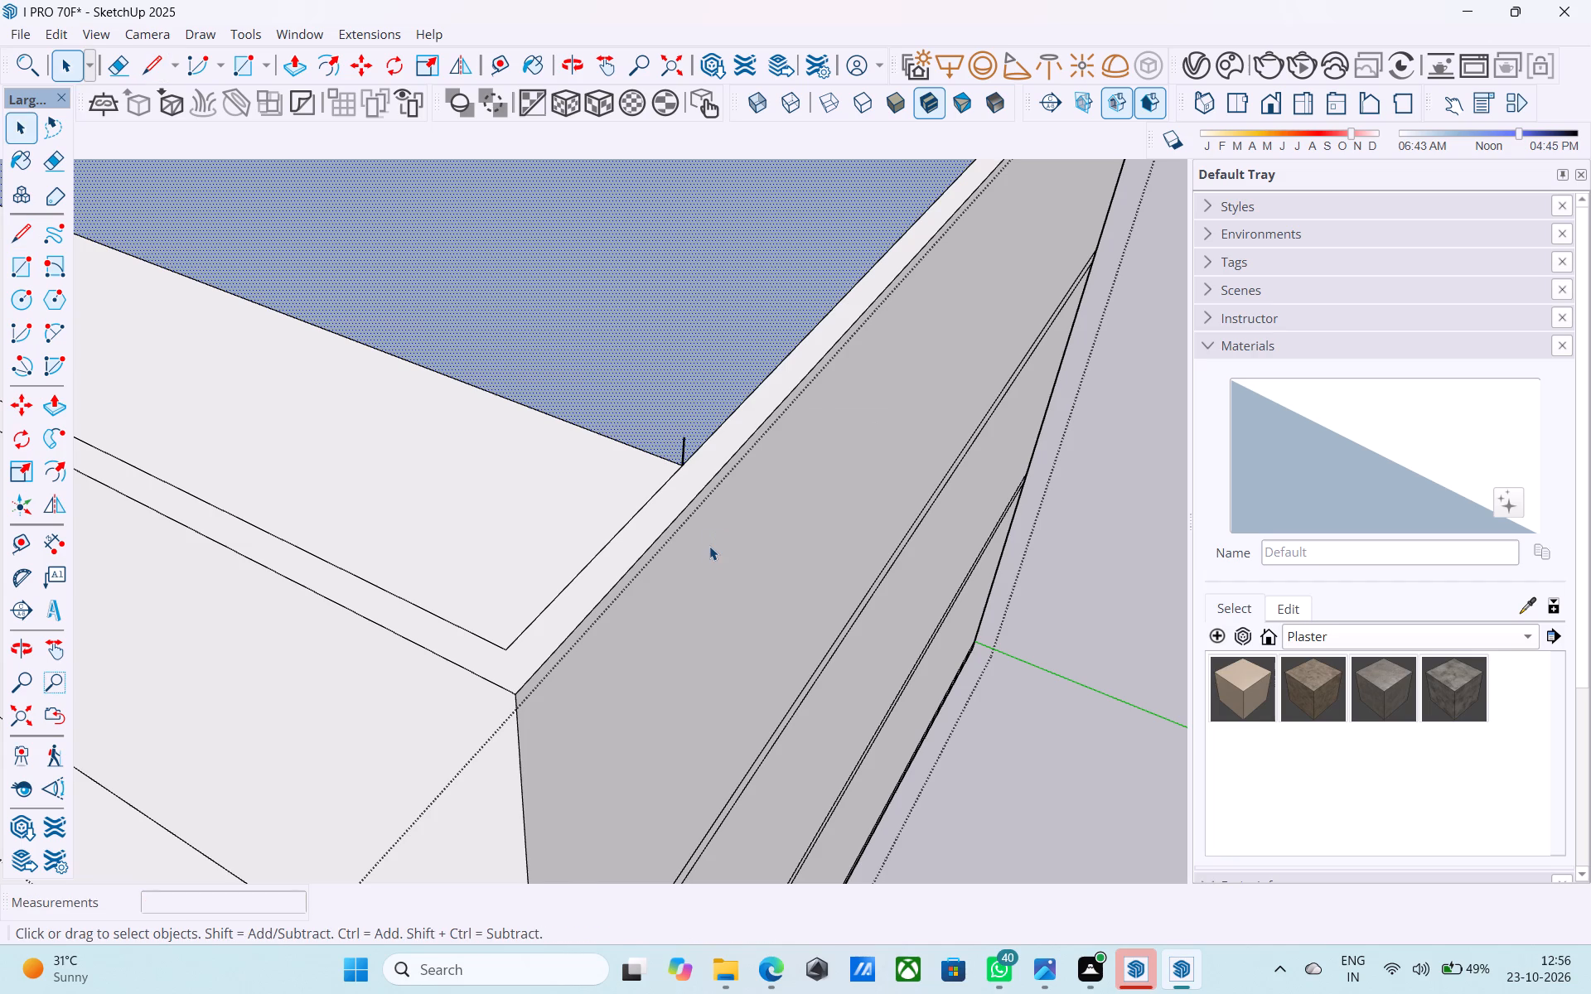
Draw a 30' 9" by 25' 3" rectangle between the tops of the two 6" vertical lines, above the roof face.
{"action": "scroll", "coordinate": [709, 552], "scroll_direction": "down", "scroll_amount": 6}
{"action": "middle_click_drag", "start_coordinate": [709, 552], "coordinate": [718, 548]}
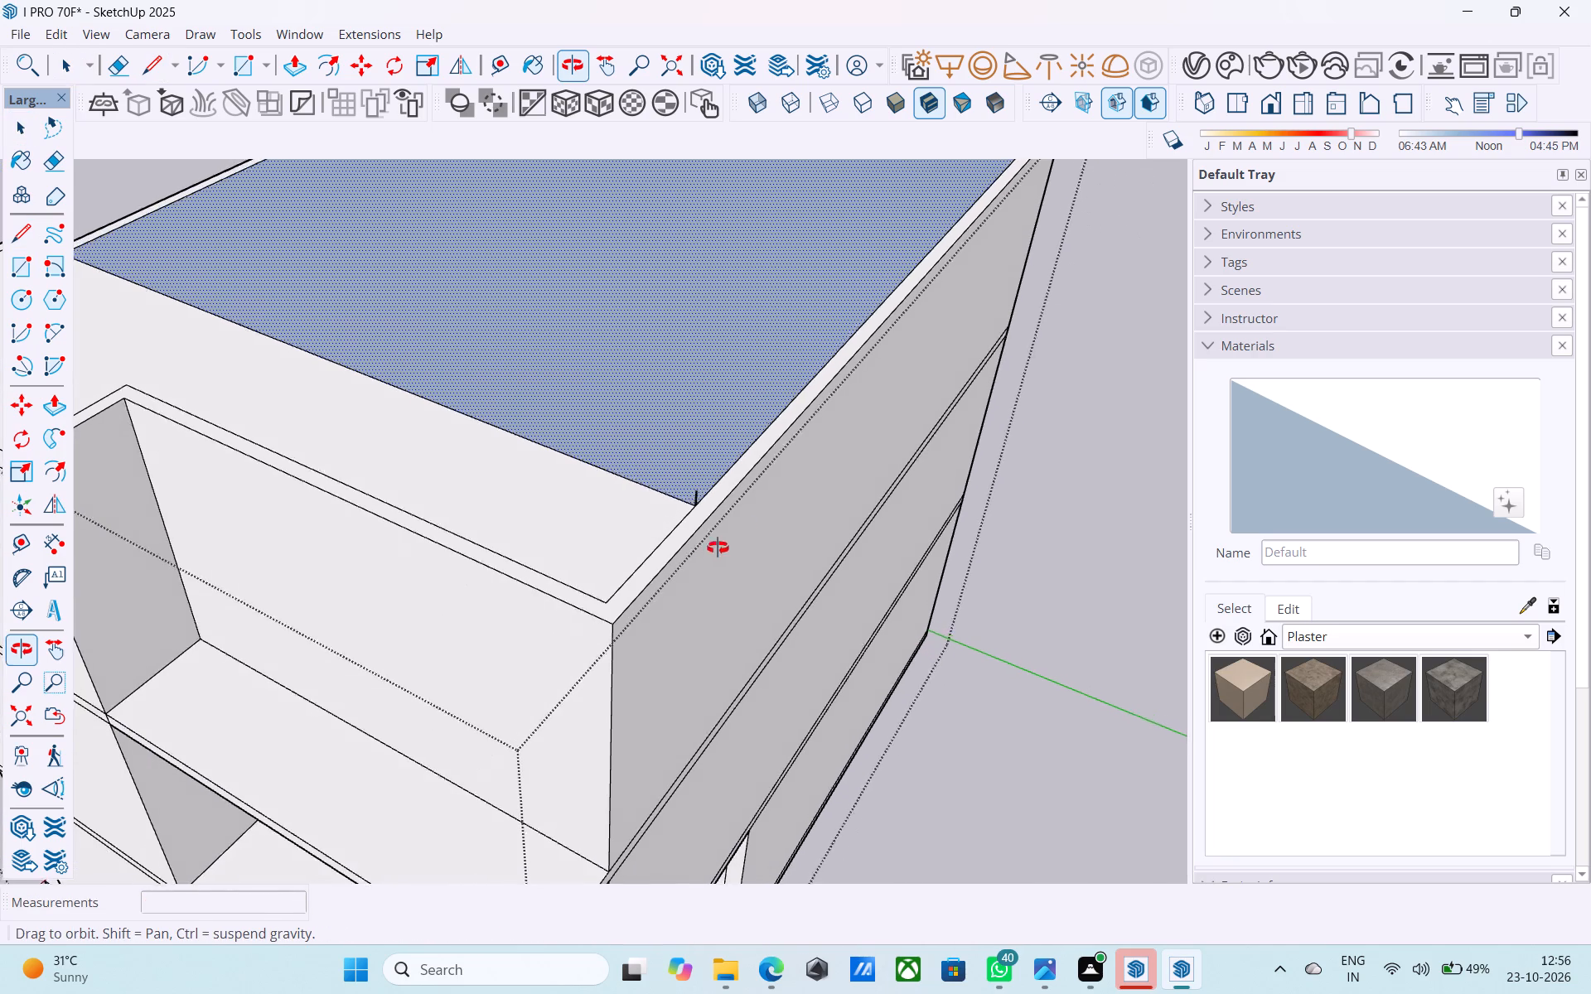
{"action": "middle_click_drag", "start_coordinate": [718, 548], "coordinate": [719, 519]}
{"action": "key", "text": "r"}
{"action": "scroll", "coordinate": [642, 483], "scroll_direction": "down", "scroll_amount": 6}
{"action": "scroll", "coordinate": [586, 203], "scroll_direction": "up", "scroll_amount": 8}
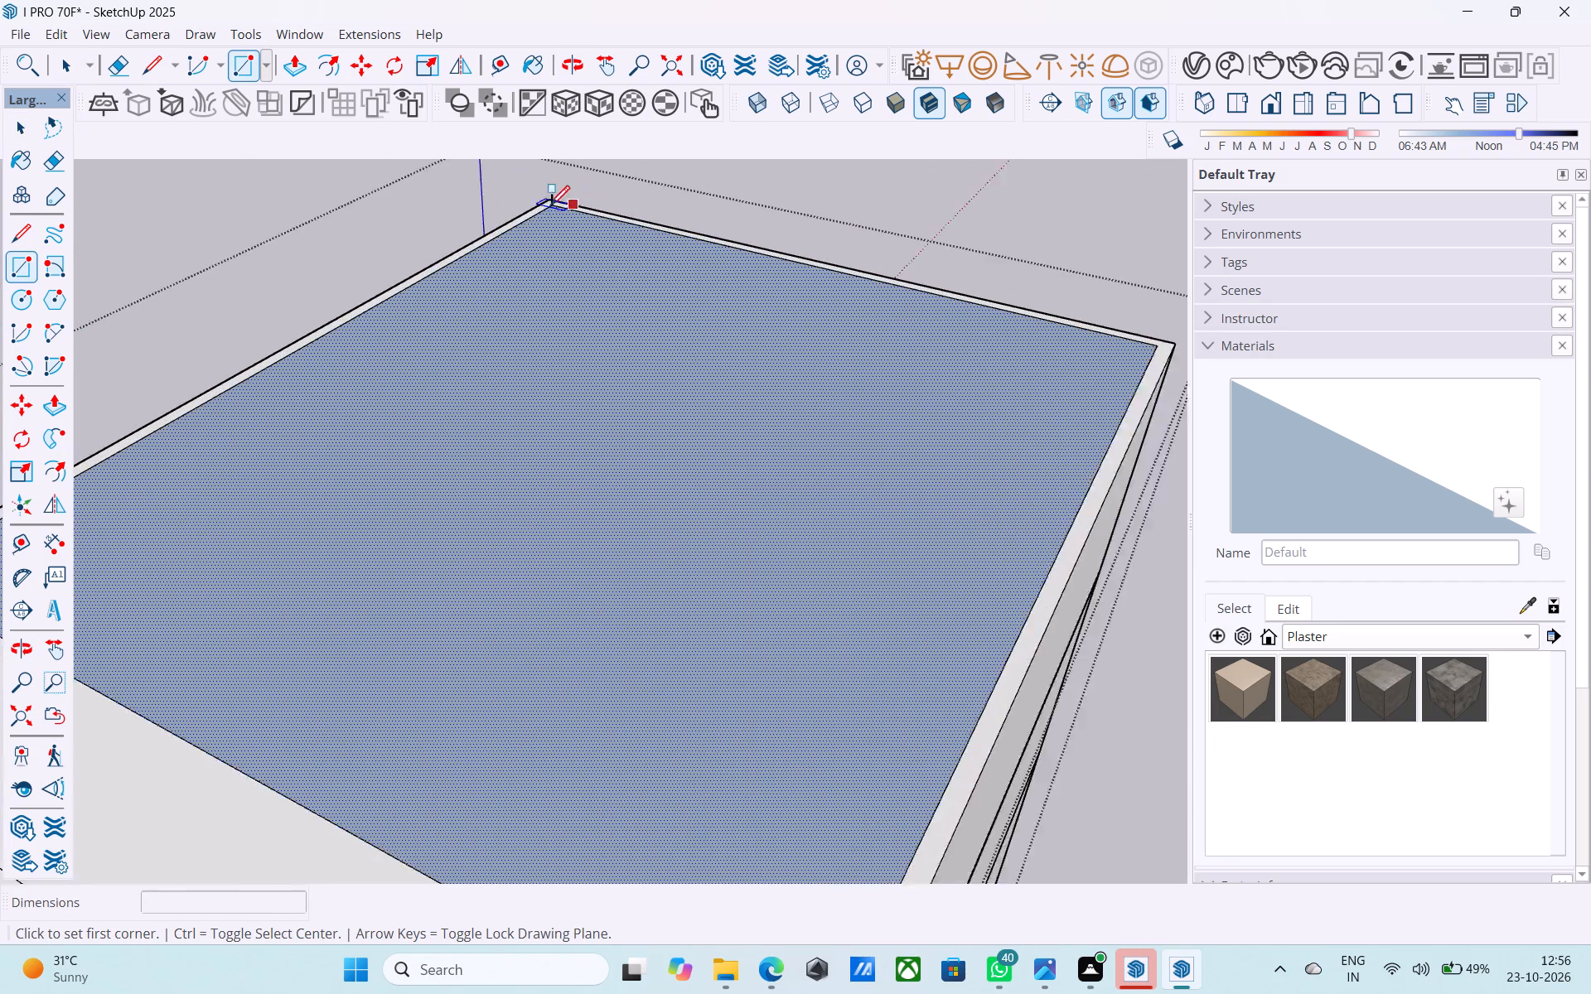
{"action": "scroll", "coordinate": [550, 207], "scroll_direction": "up", "scroll_amount": 1}
{"action": "left_click", "coordinate": [553, 186]}
{"action": "scroll", "coordinate": [555, 187], "scroll_direction": "down", "scroll_amount": 6}
{"action": "scroll", "coordinate": [681, 470], "scroll_direction": "down", "scroll_amount": 5}
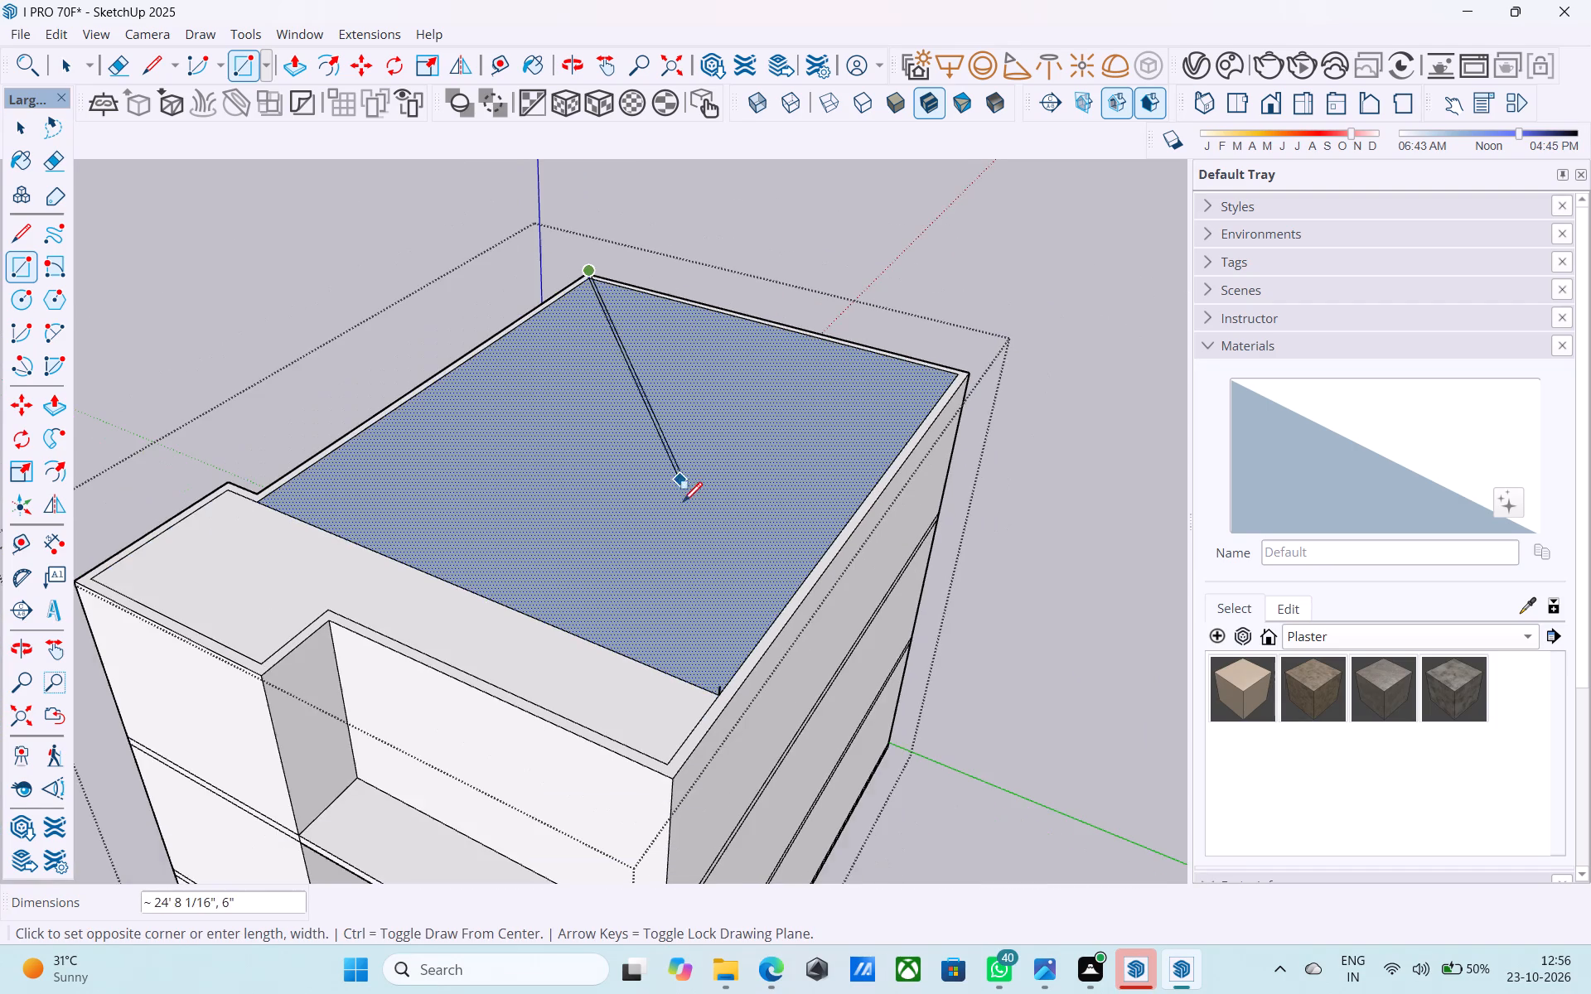
{"action": "middle_click_drag", "start_coordinate": [729, 682], "coordinate": [701, 630]}
{"action": "scroll", "coordinate": [728, 682], "scroll_direction": "down", "scroll_amount": 1}
{"action": "scroll", "coordinate": [701, 633], "scroll_direction": "up", "scroll_amount": 5}
{"action": "left_click", "coordinate": [687, 648]}
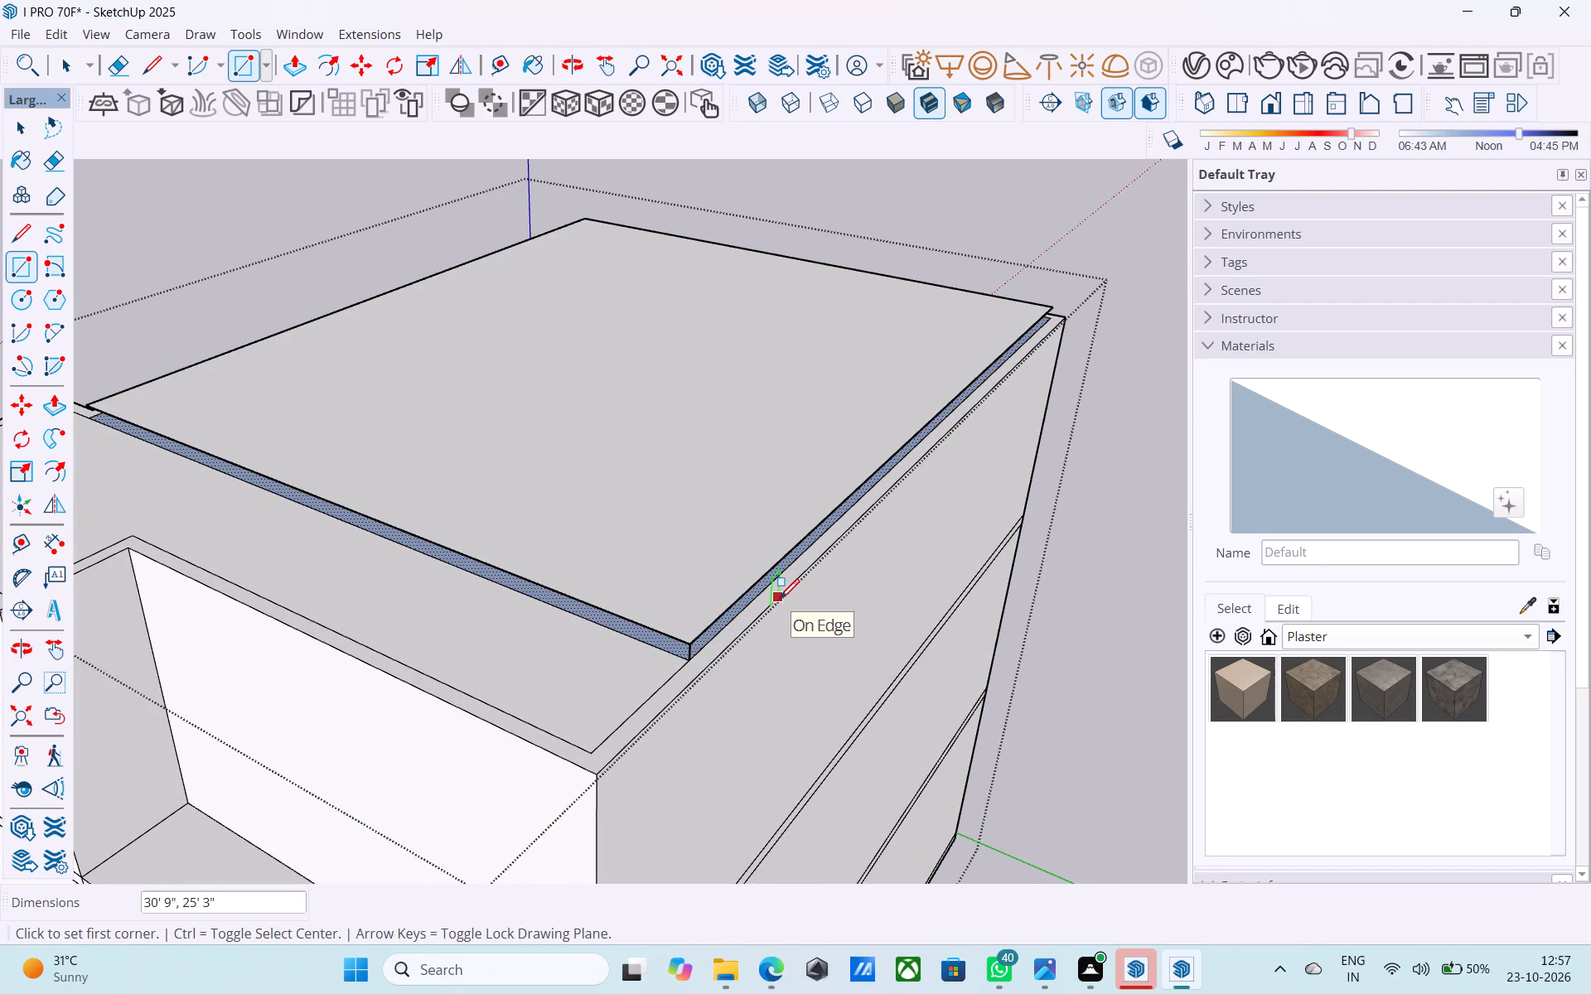
{"action": "key", "text": "space"}
Draw a vertical edge between the lower and upper roof faces at the jog corner to close the adjoining slab sides.
{"action": "scroll", "coordinate": [780, 601], "scroll_direction": "down", "scroll_amount": 1}
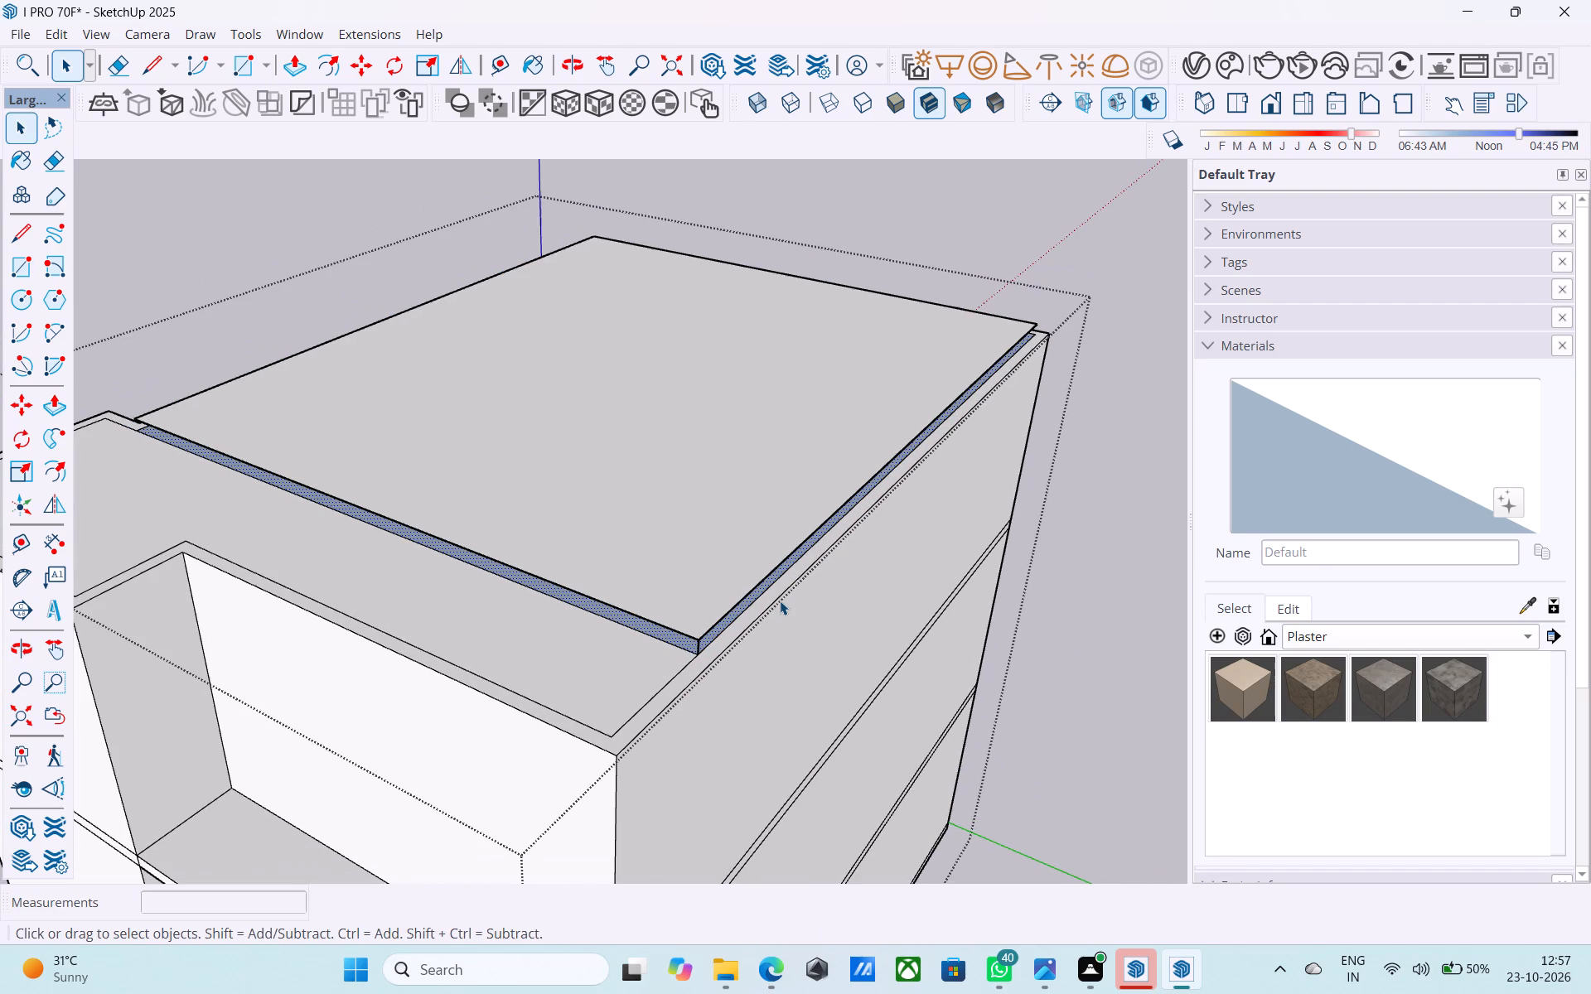
{"action": "scroll", "coordinate": [780, 601], "scroll_direction": "down", "scroll_amount": 1}
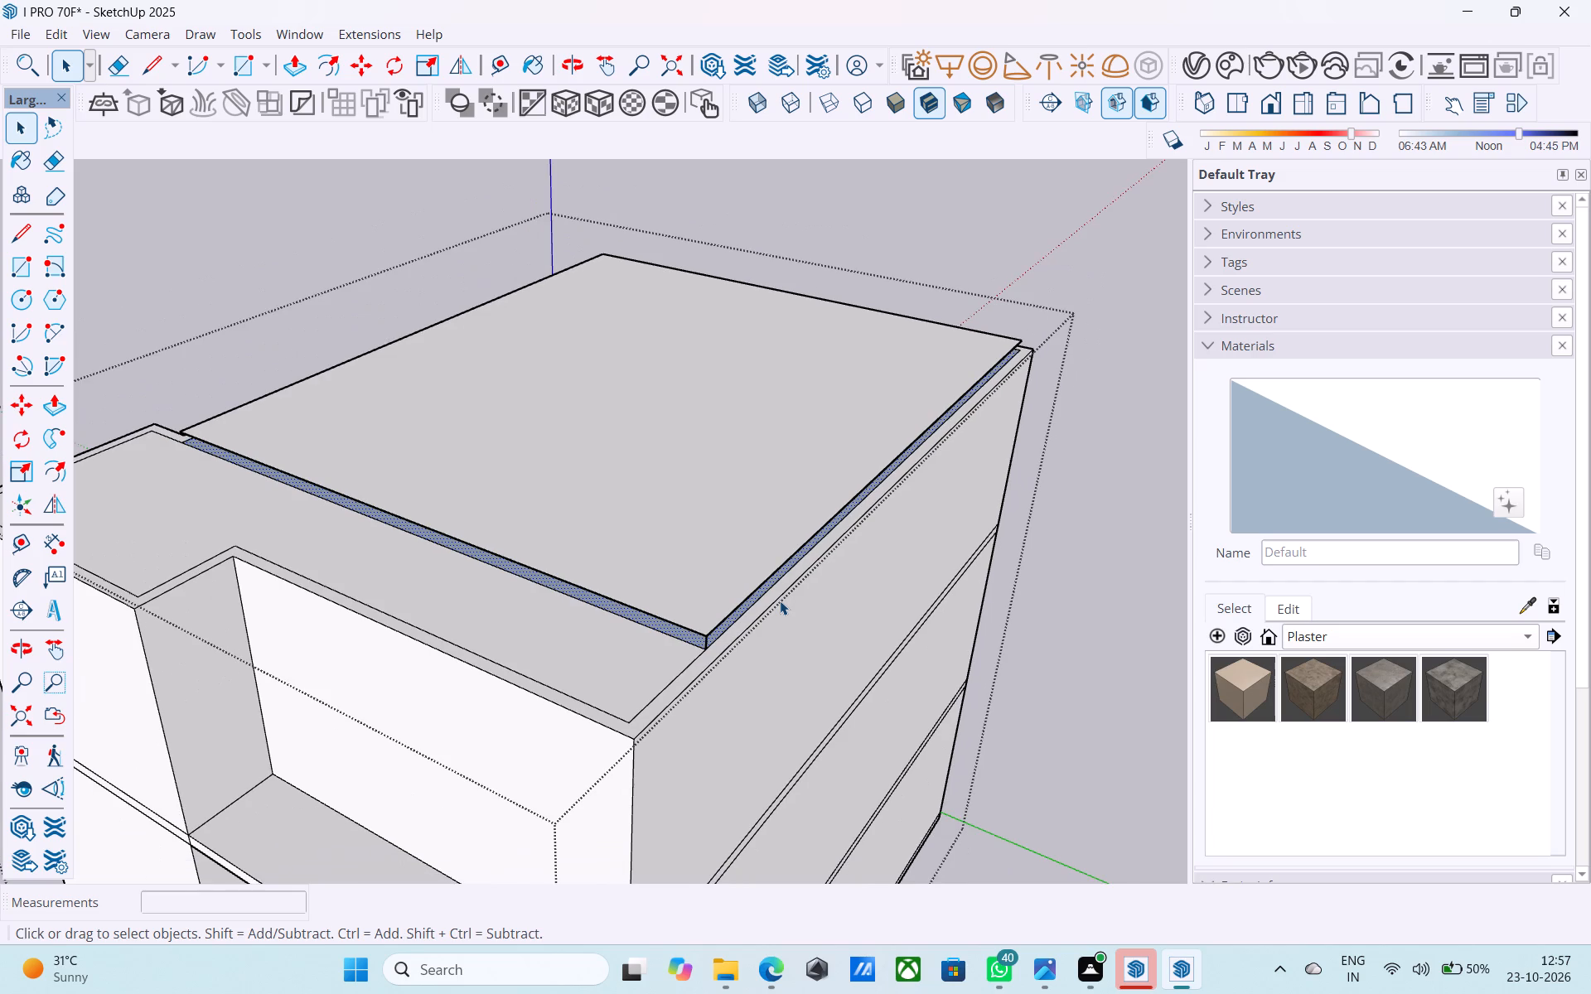
{"action": "scroll", "coordinate": [780, 601], "scroll_direction": "down", "scroll_amount": 2}
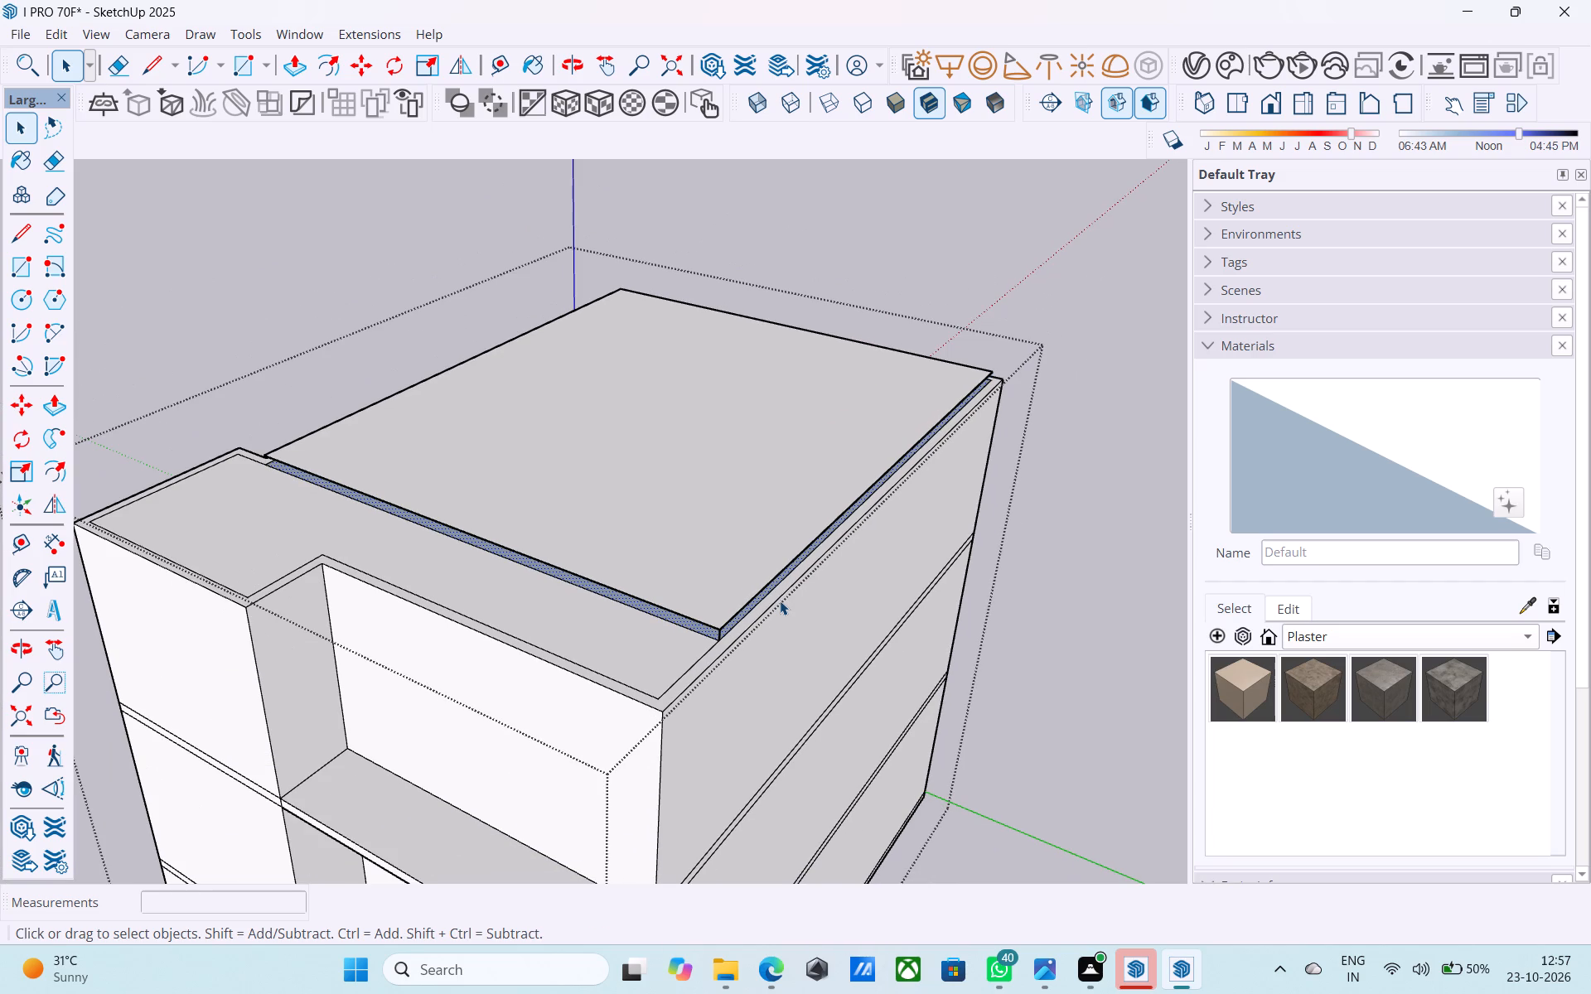
{"action": "middle_click_drag", "start_coordinate": [635, 648], "coordinate": [1061, 576]}
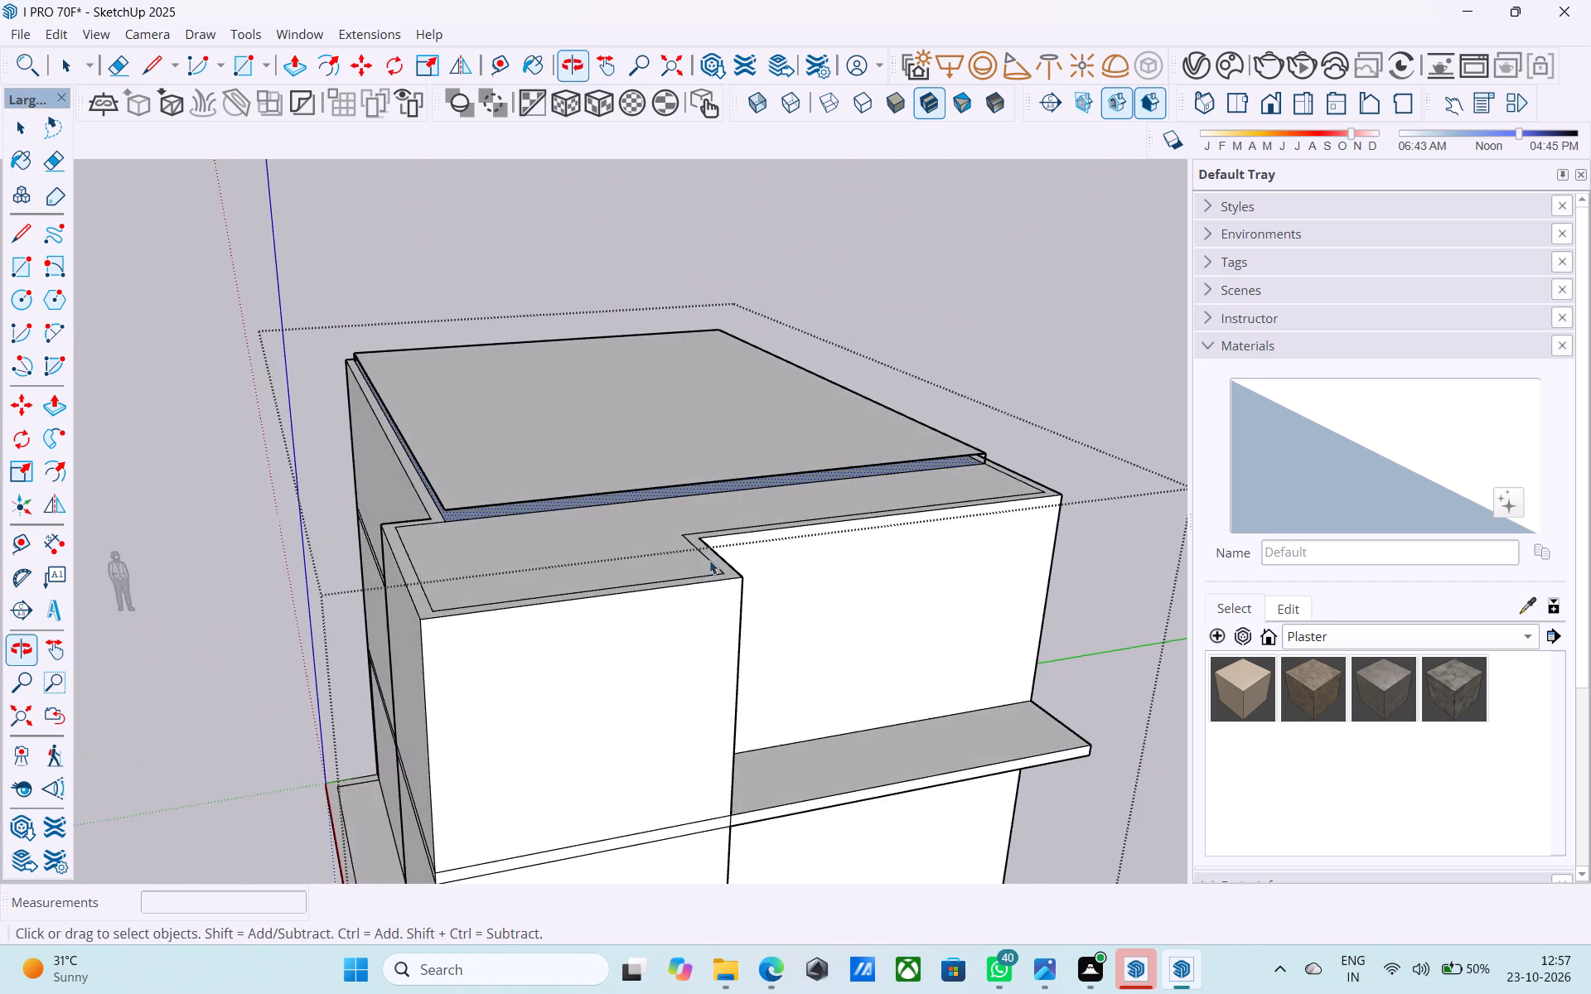
{"action": "middle_click_drag", "start_coordinate": [545, 558], "coordinate": [851, 618]}
{"action": "key", "text": "l"}
{"action": "scroll", "coordinate": [786, 587], "scroll_direction": "up", "scroll_amount": 12}
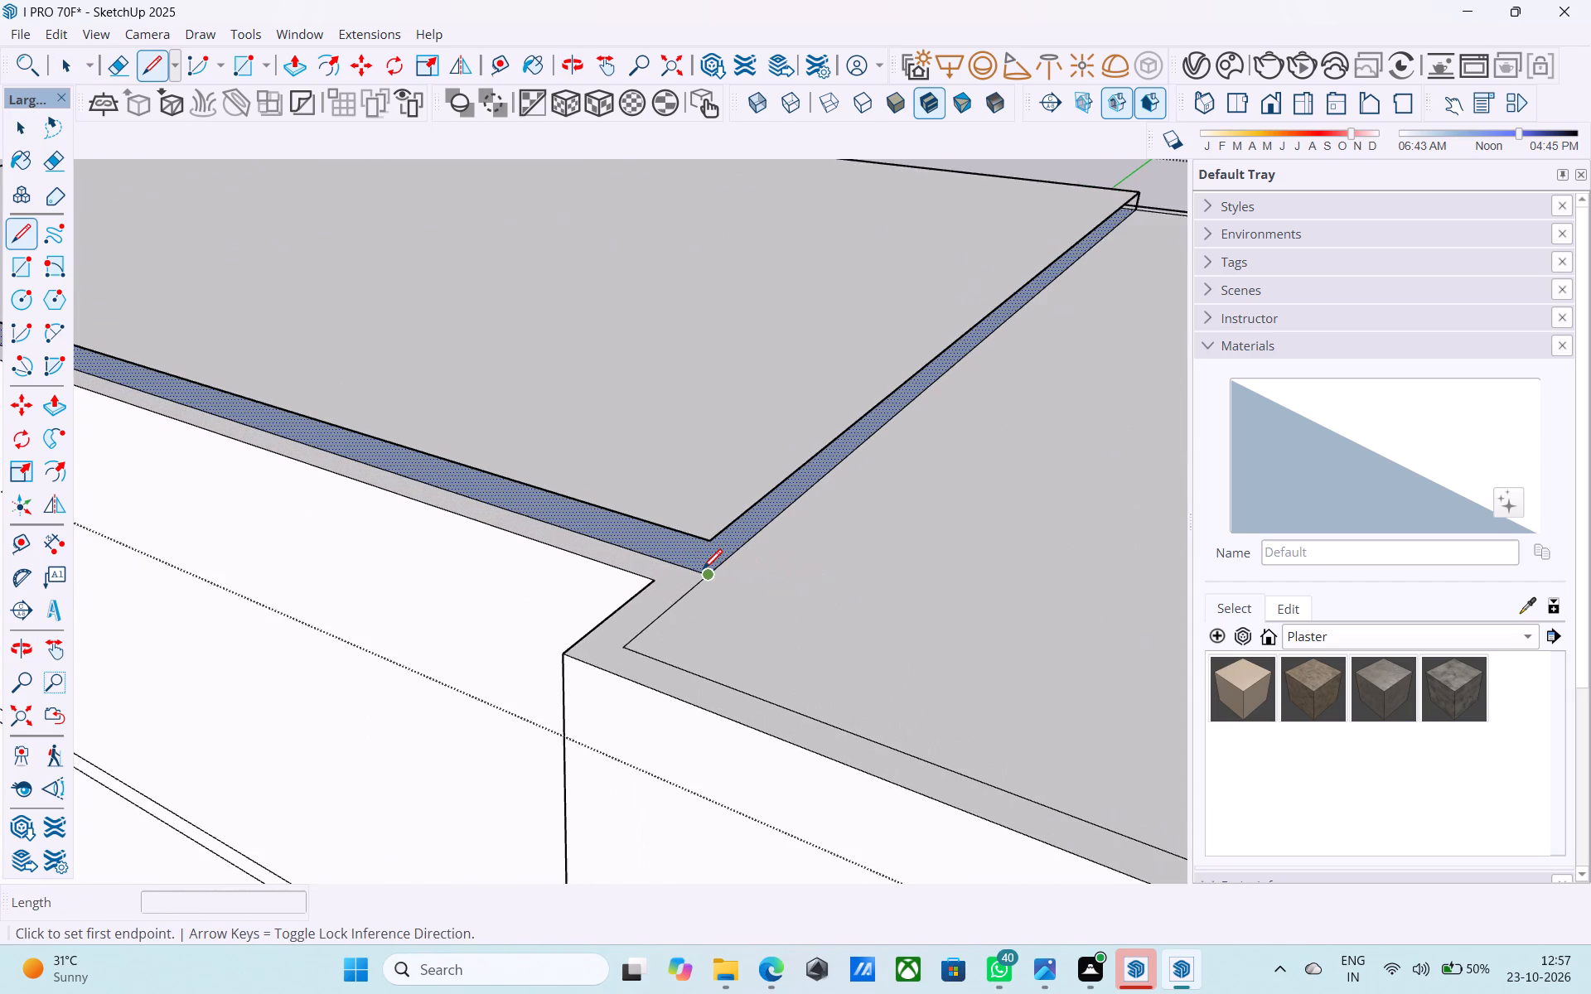
{"action": "left_click", "coordinate": [703, 571]}
{"action": "left_click", "coordinate": [712, 538]}
{"action": "key", "text": "space"}
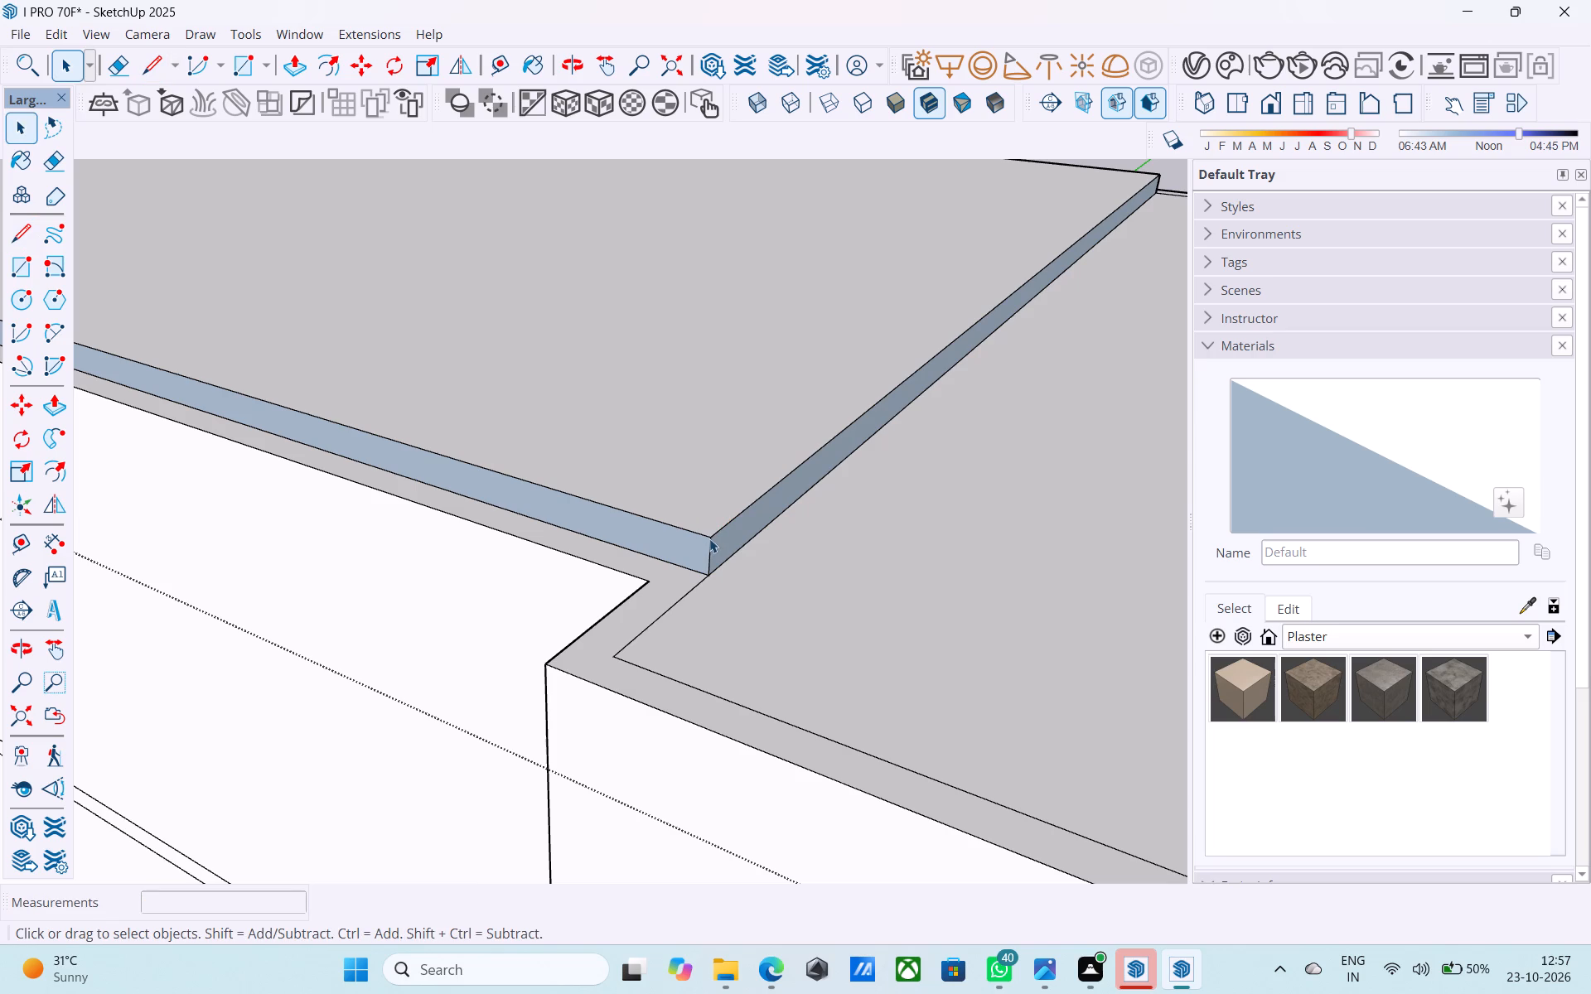
{"action": "scroll", "coordinate": [708, 538], "scroll_direction": "down", "scroll_amount": 6}
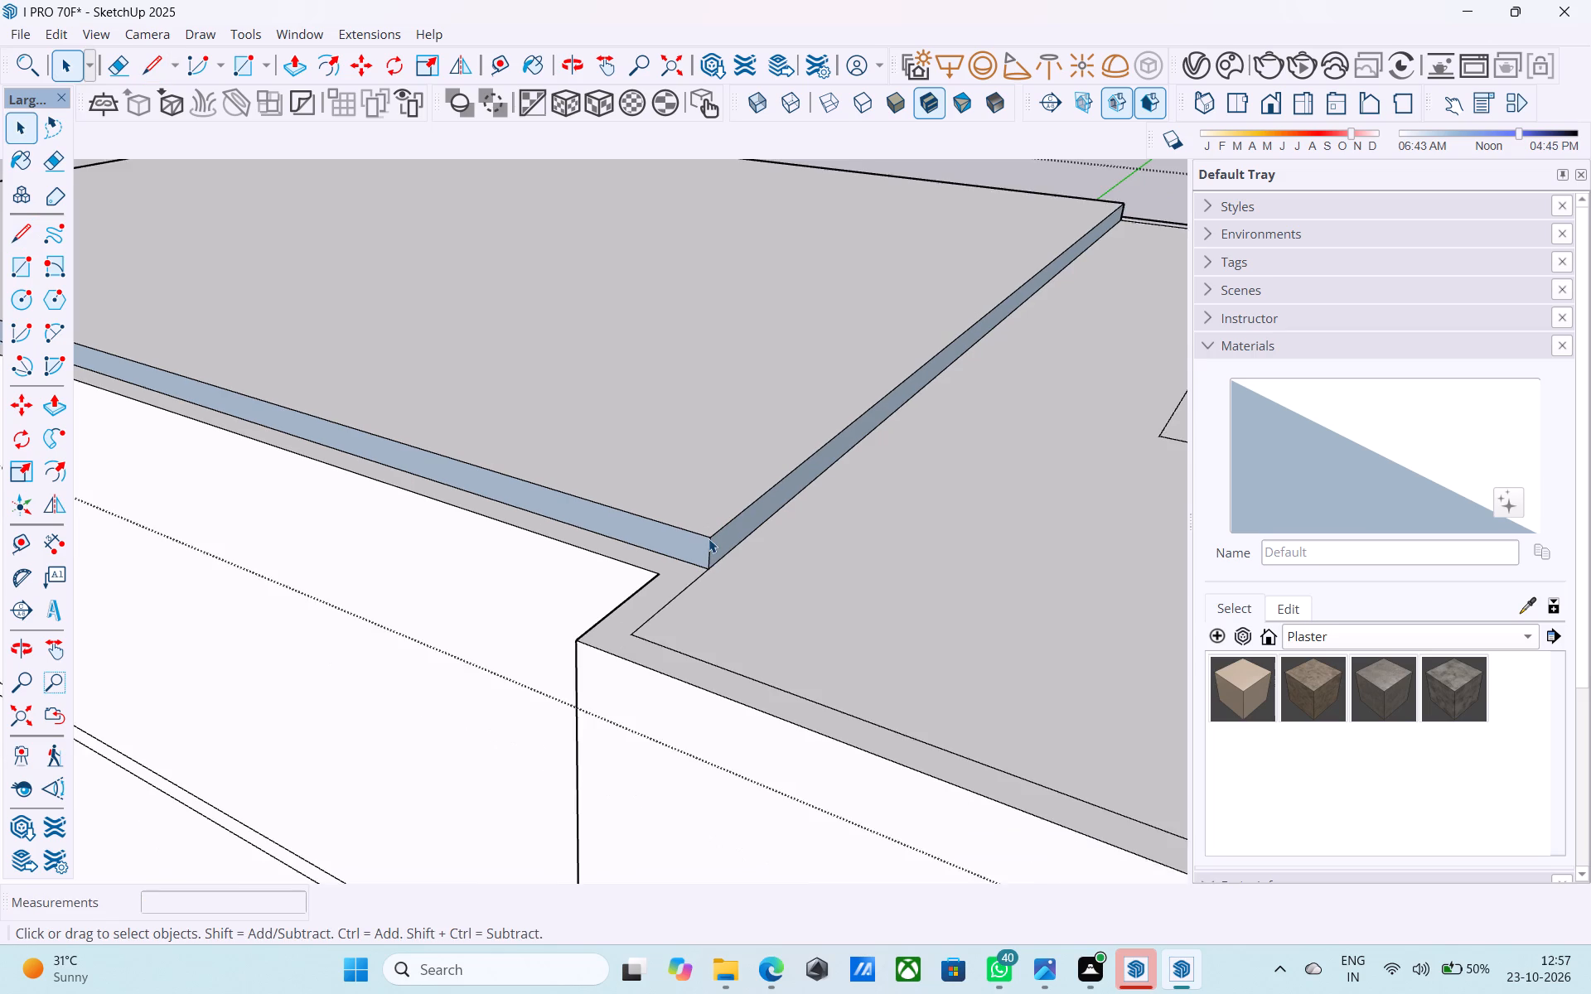
{"action": "scroll", "coordinate": [708, 538], "scroll_direction": "down", "scroll_amount": 6}
{"action": "middle_click_drag", "start_coordinate": [708, 538], "coordinate": [965, 505]}
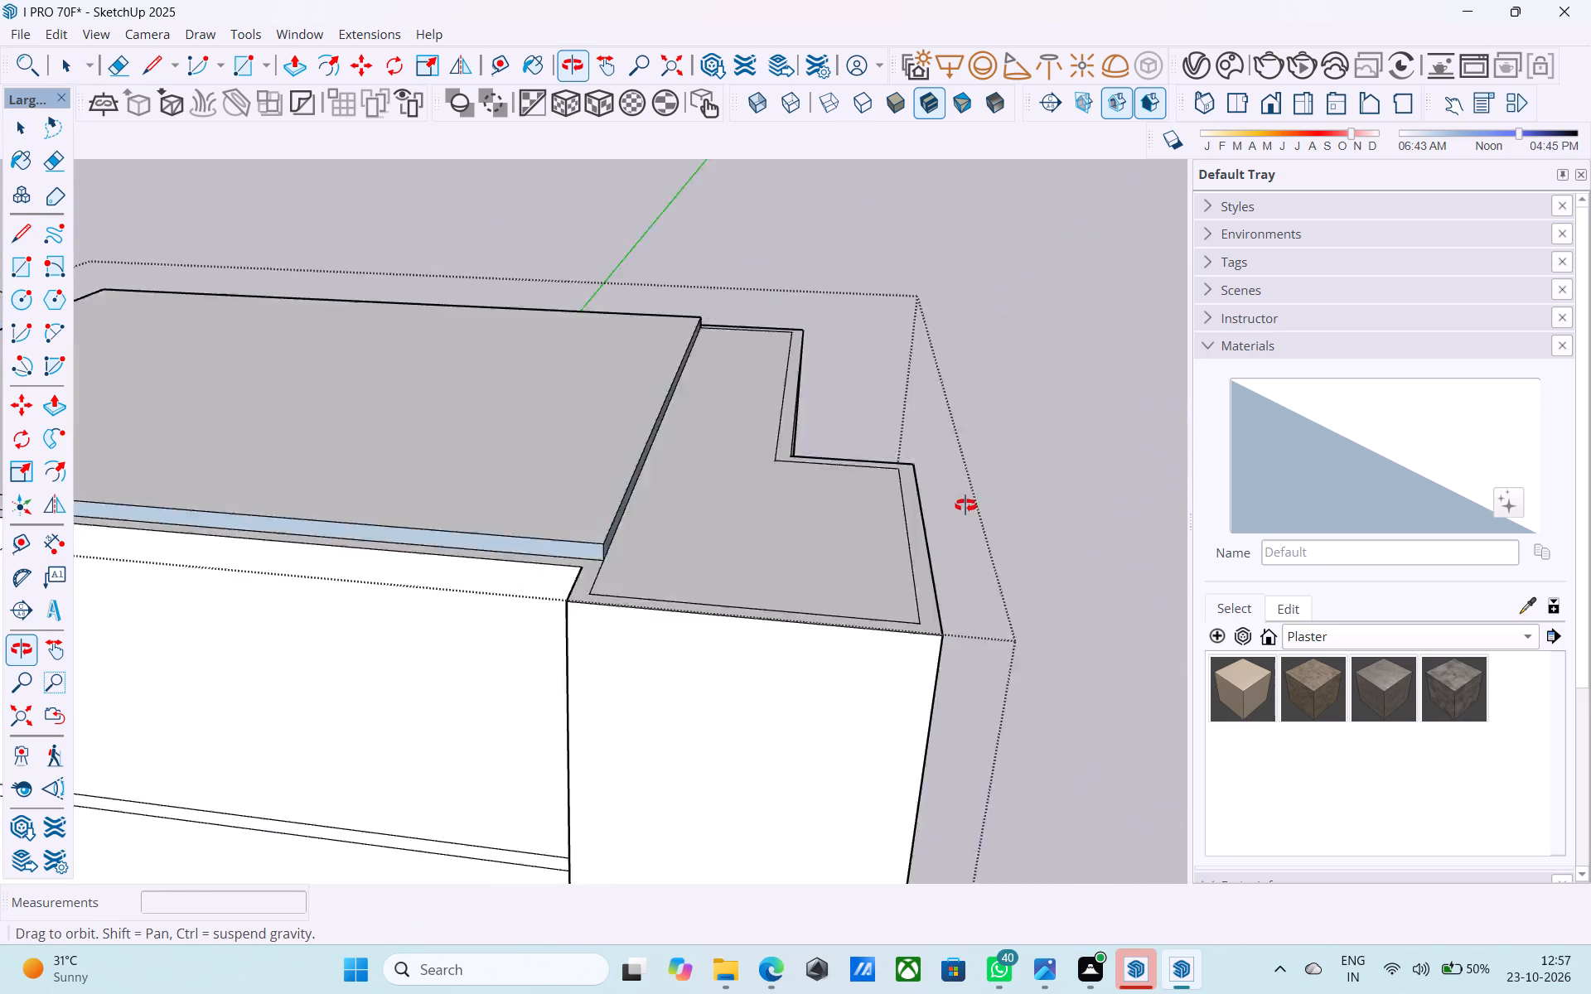
Draw a vertical edge at the roof slab's corner diagonally farthest from the jog to separate the adjoining side faces.
{"action": "middle_click_drag", "start_coordinate": [965, 505], "coordinate": [975, 504]}
{"action": "scroll", "coordinate": [1008, 409], "scroll_direction": "down", "scroll_amount": 3}
{"action": "scroll", "coordinate": [1008, 409], "scroll_direction": "up", "scroll_amount": 1}
{"action": "scroll", "coordinate": [1008, 409], "scroll_direction": "down", "scroll_amount": 7}
{"action": "middle_click_drag", "start_coordinate": [518, 463], "coordinate": [1218, 456]}
{"action": "middle_click_drag", "start_coordinate": [419, 465], "coordinate": [606, 466]}
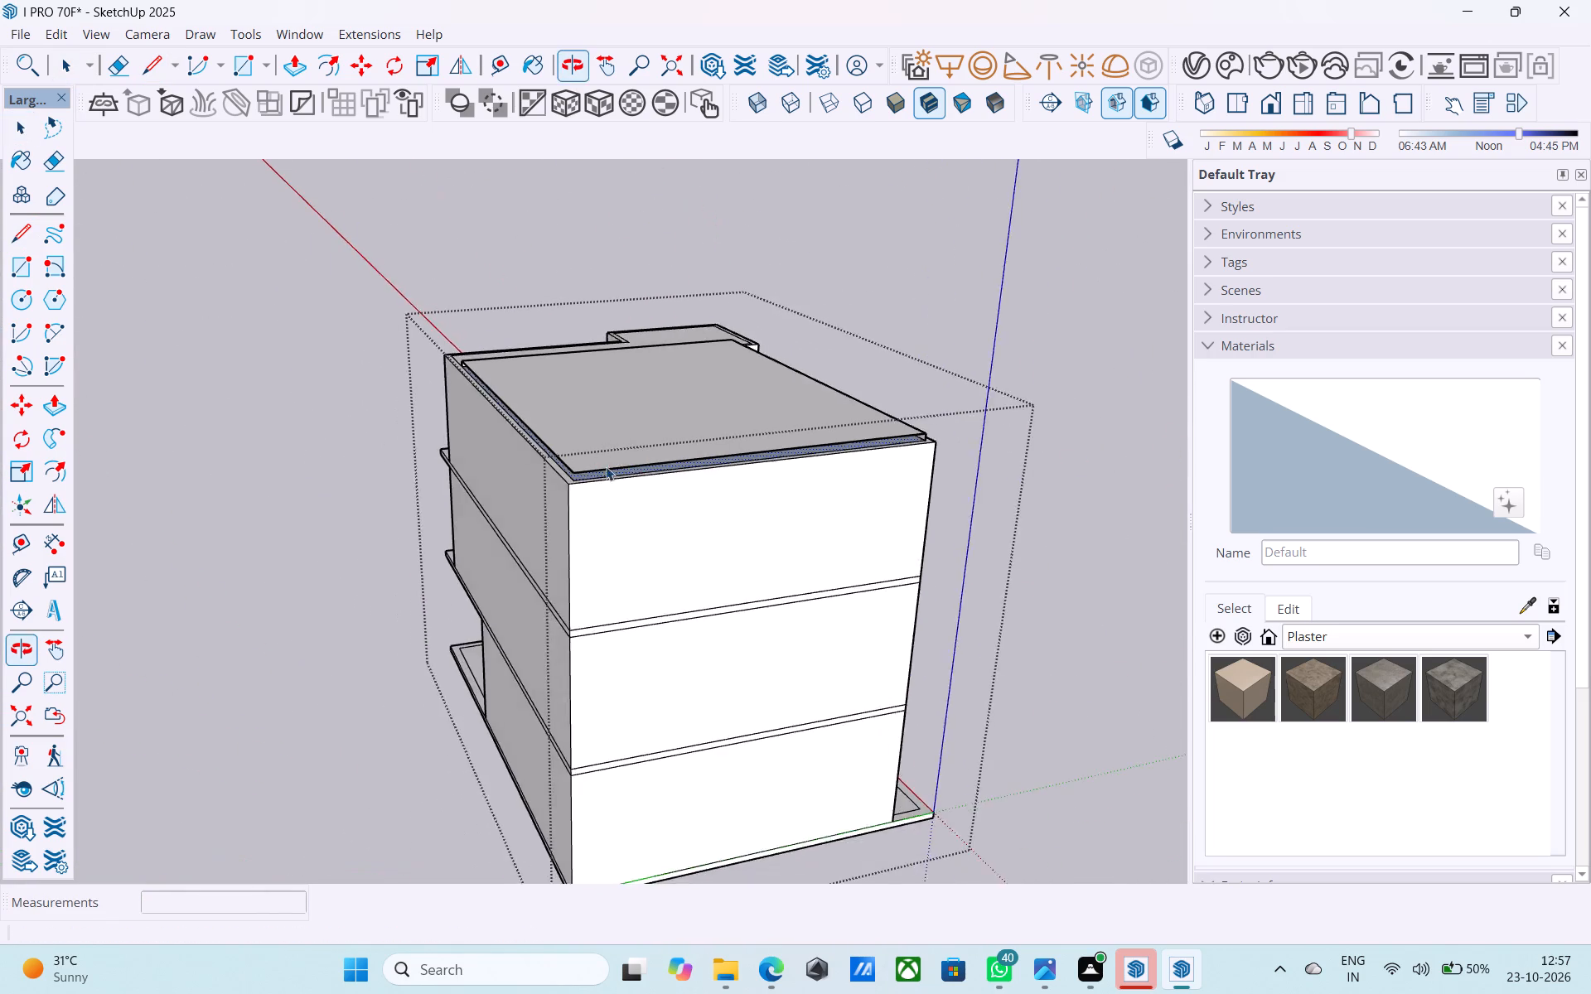
{"action": "scroll", "coordinate": [606, 466], "scroll_direction": "up", "scroll_amount": 9}
{"action": "key", "text": "l"}
{"action": "scroll", "coordinate": [523, 512], "scroll_direction": "up", "scroll_amount": 5}
{"action": "left_click", "coordinate": [523, 483]}
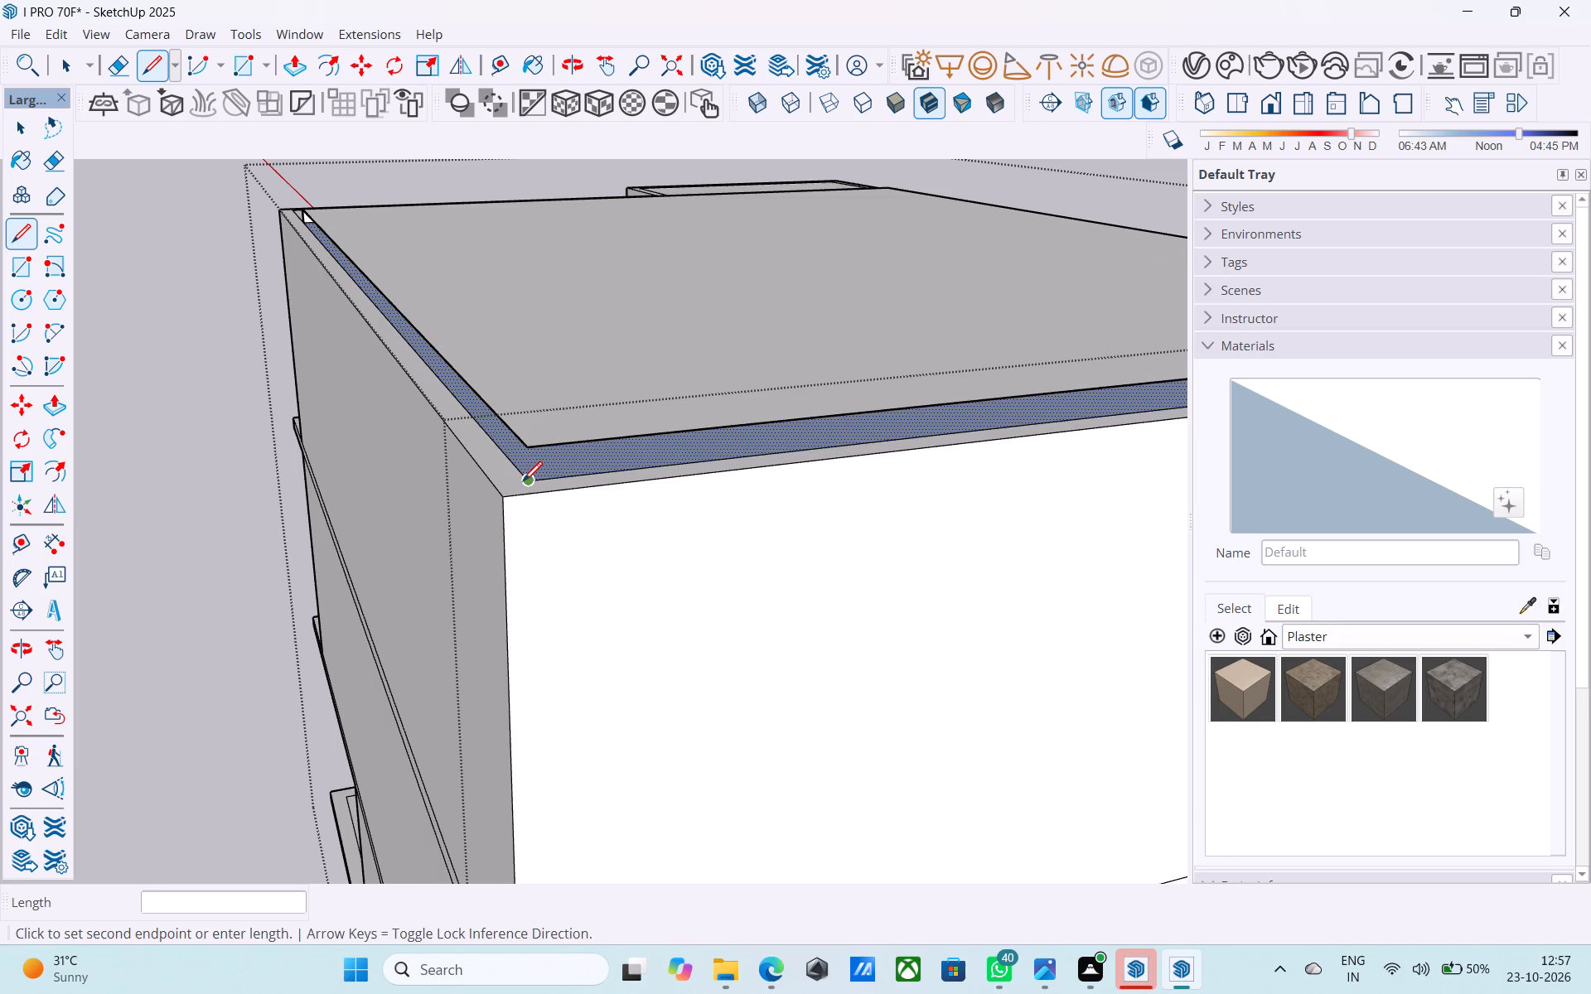
{"action": "left_click", "coordinate": [531, 454]}
Reverse the two roof-slab side faces that meet at the corner farthest from the jog.
{"action": "key", "text": "space"}
{"action": "left_click", "coordinate": [531, 454]}
{"action": "right_click", "coordinate": [532, 454]}
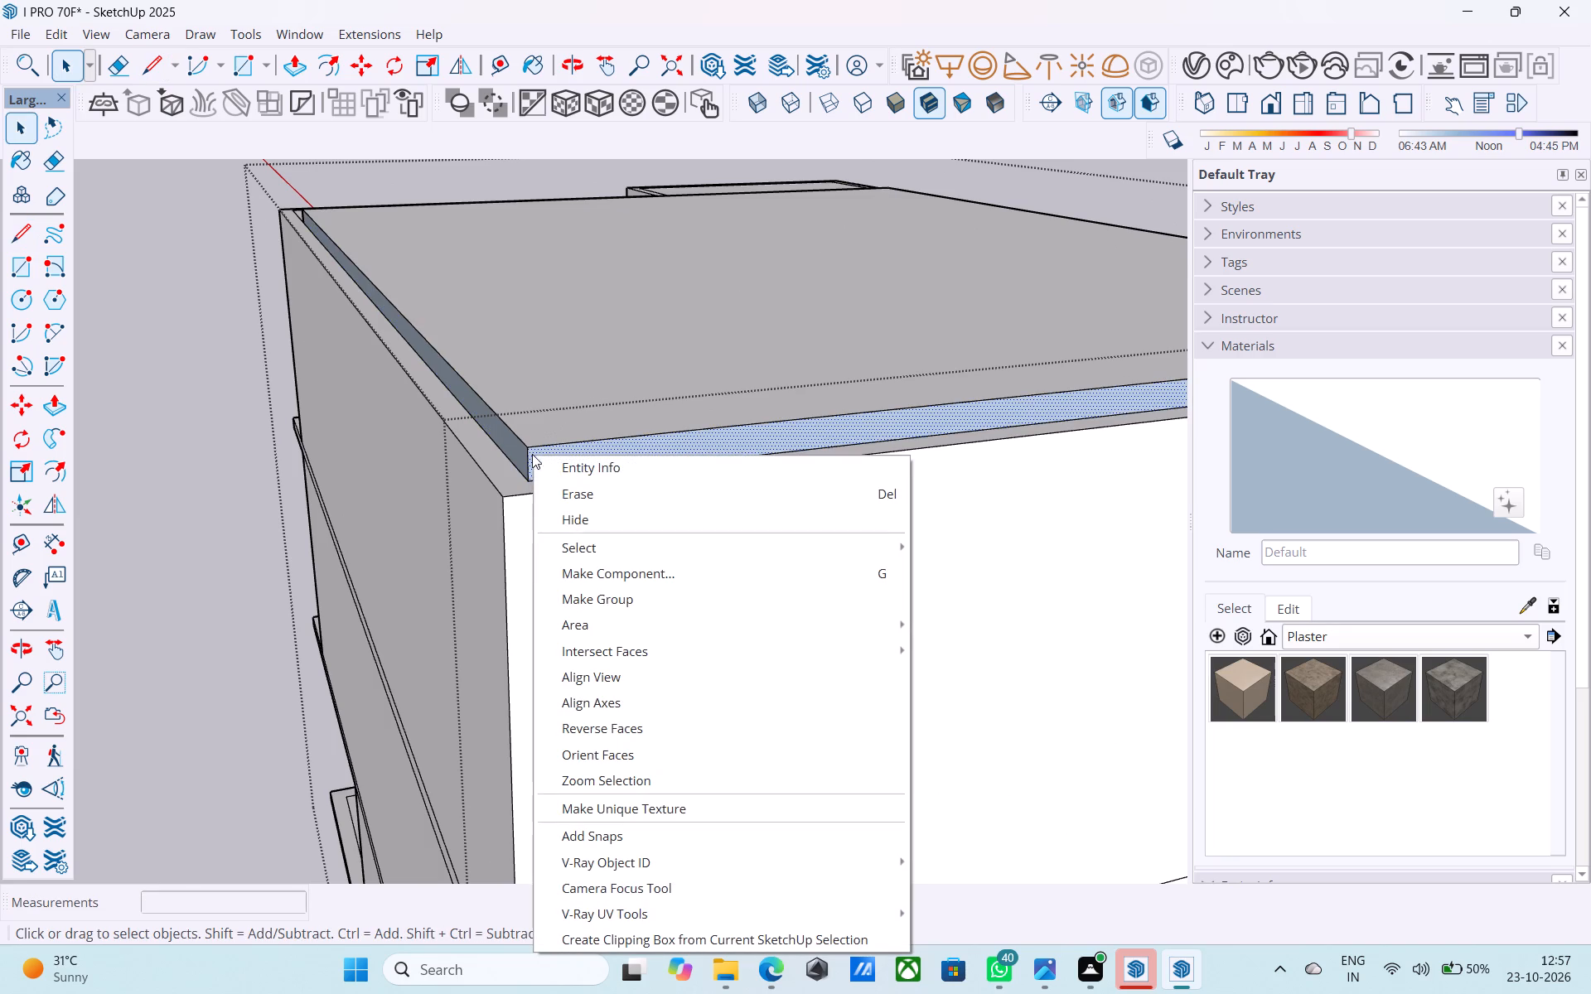
{"action": "left_click", "coordinate": [604, 716]}
{"action": "left_click", "coordinate": [497, 443]}
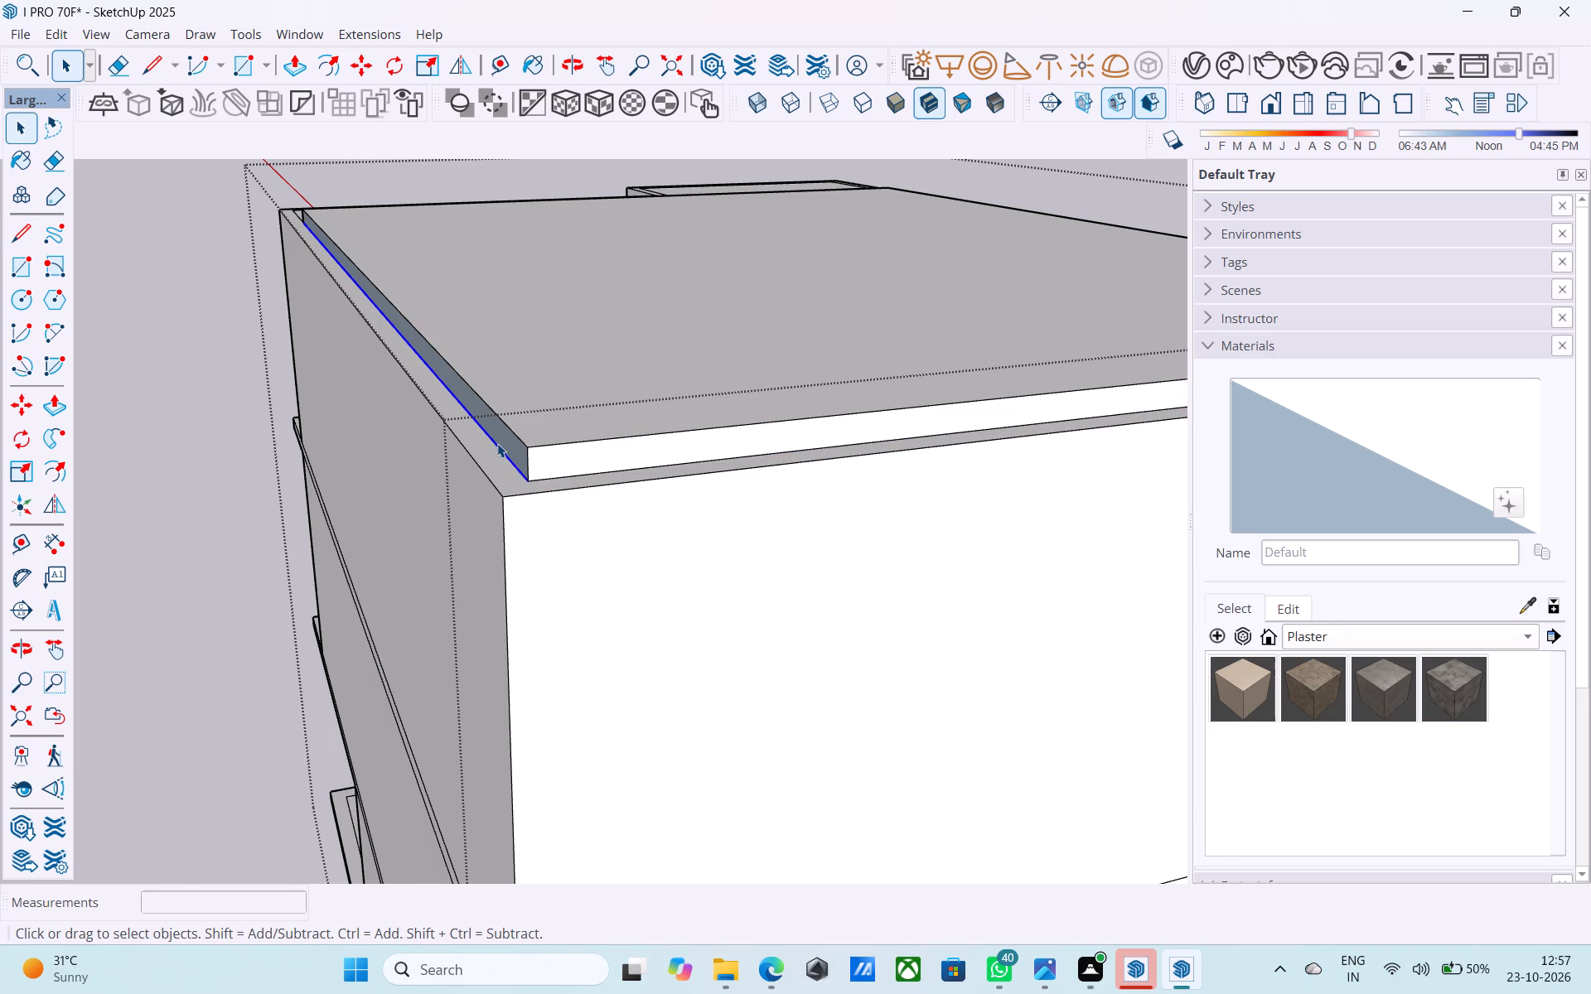
{"action": "left_click", "coordinate": [505, 437]}
{"action": "right_click", "coordinate": [505, 437]}
{"action": "left_click", "coordinate": [599, 708]}
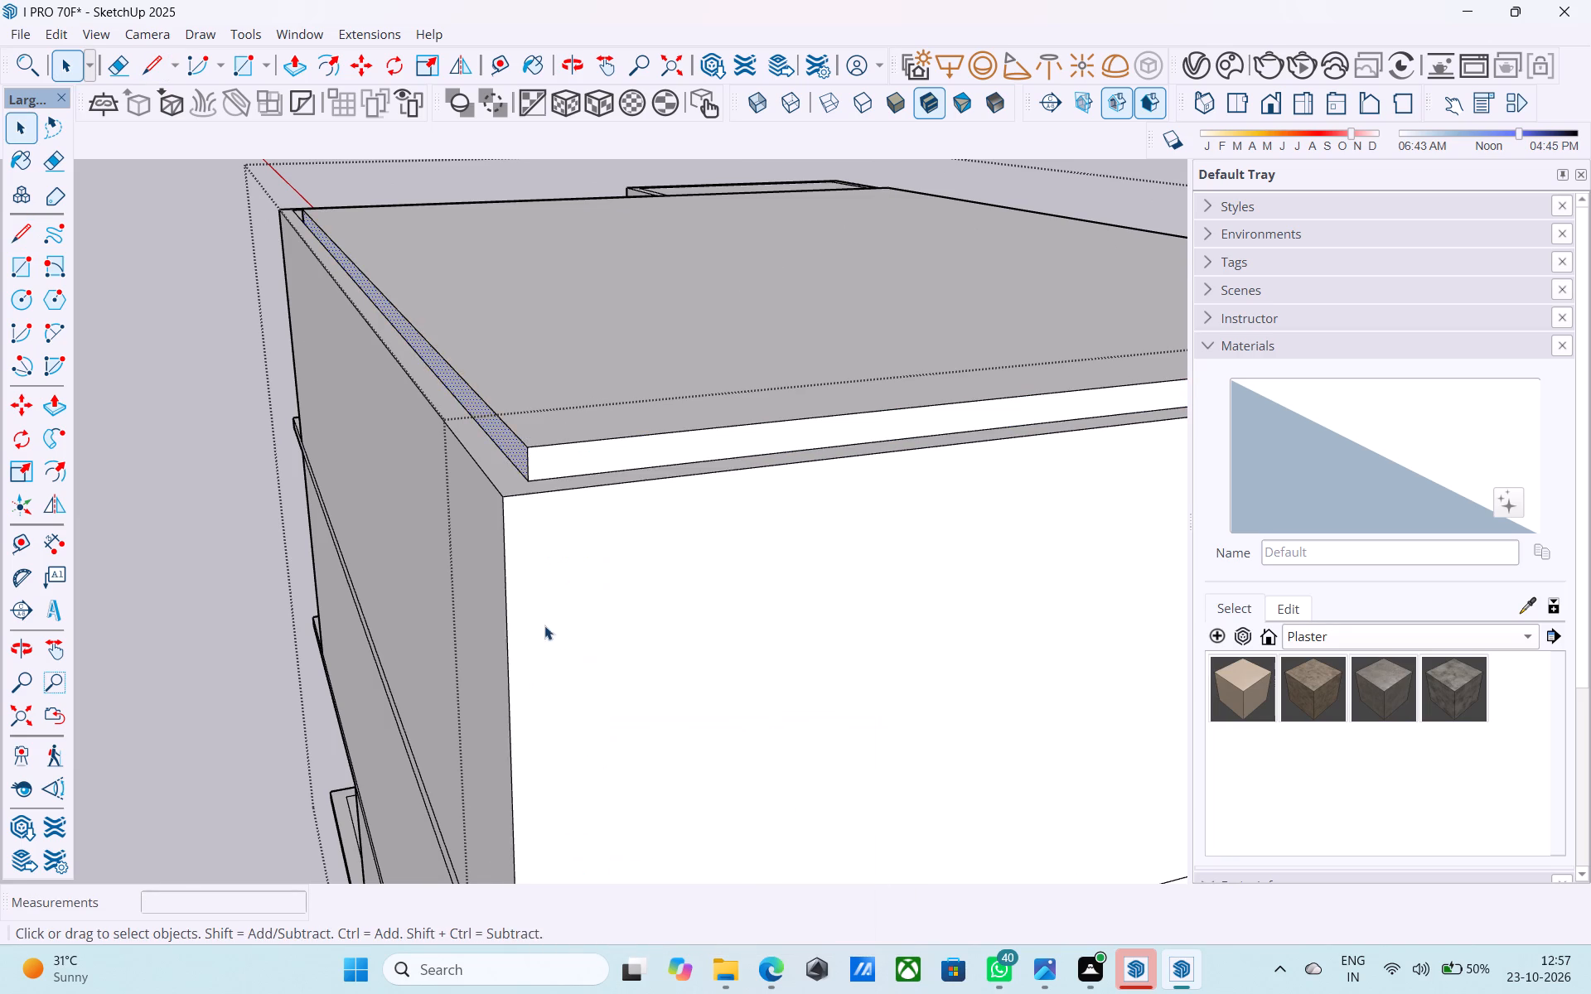
Reverse the roof slab's remaining two side faces, the one facing the jog block and the one along the adjoining side wall.
{"action": "scroll", "coordinate": [544, 625], "scroll_direction": "down", "scroll_amount": 5}
{"action": "middle_click_drag", "start_coordinate": [505, 619], "coordinate": [114, 540]}
{"action": "scroll", "coordinate": [120, 517], "scroll_direction": "down", "scroll_amount": 7}
{"action": "scroll", "coordinate": [355, 446], "scroll_direction": "up", "scroll_amount": 1}
{"action": "scroll", "coordinate": [355, 447], "scroll_direction": "down", "scroll_amount": 5}
{"action": "middle_click_drag", "start_coordinate": [665, 456], "coordinate": [32, 456]}
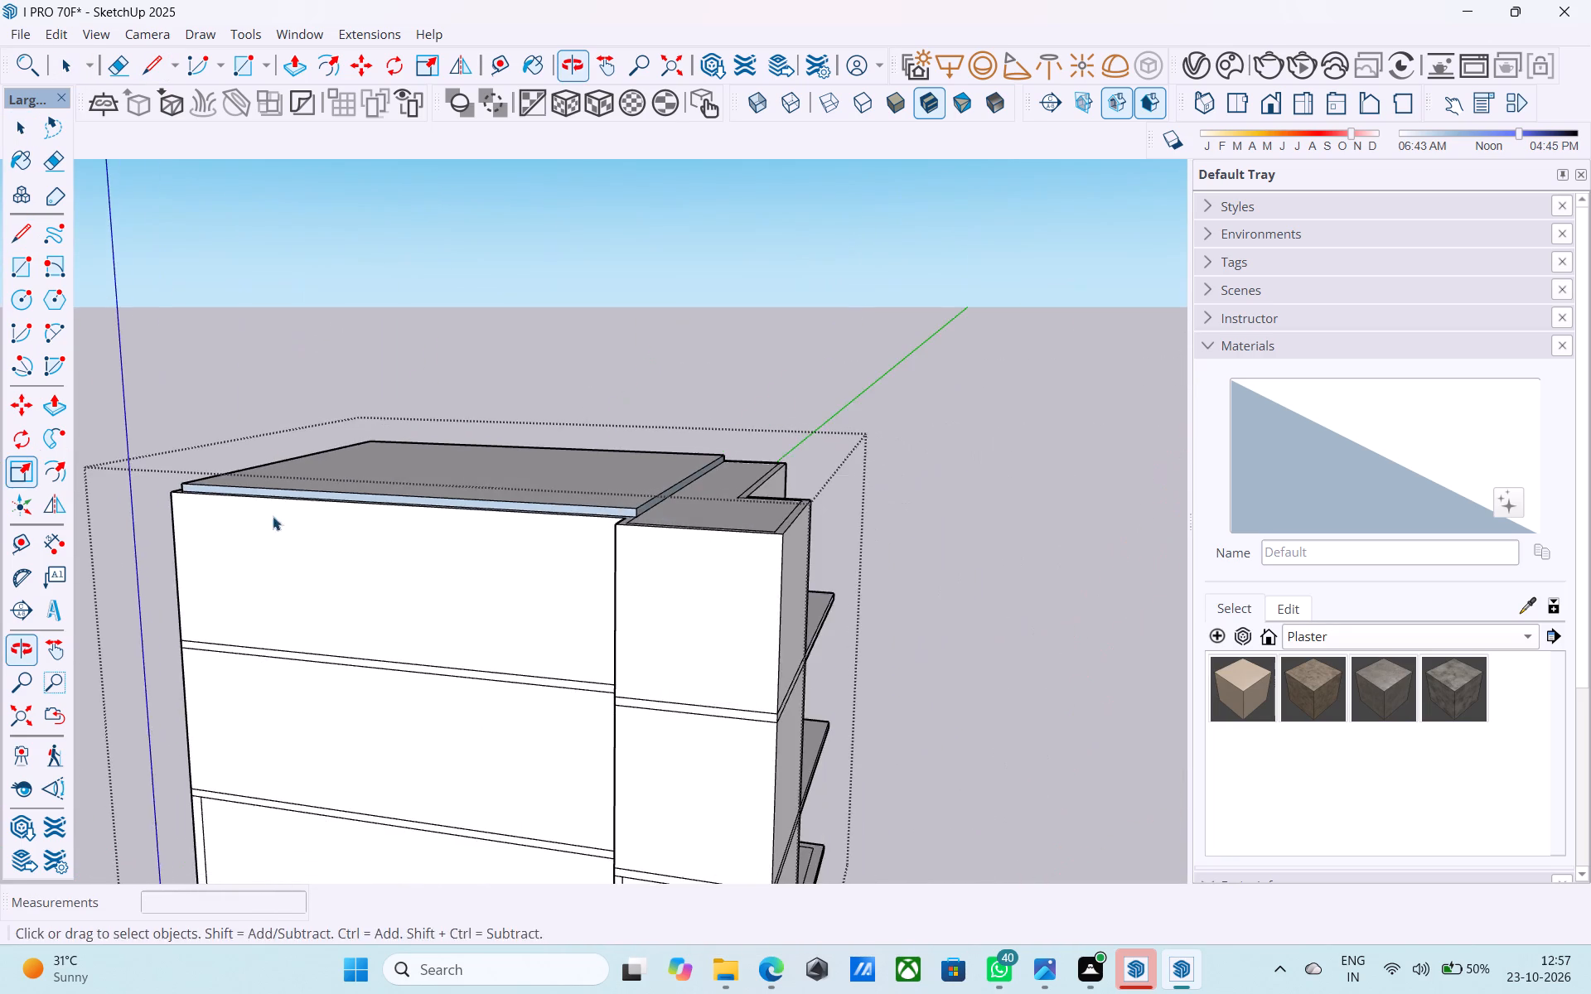
{"action": "middle_click_drag", "start_coordinate": [661, 516], "coordinate": [604, 518]}
{"action": "scroll", "coordinate": [603, 518], "scroll_direction": "up", "scroll_amount": 7}
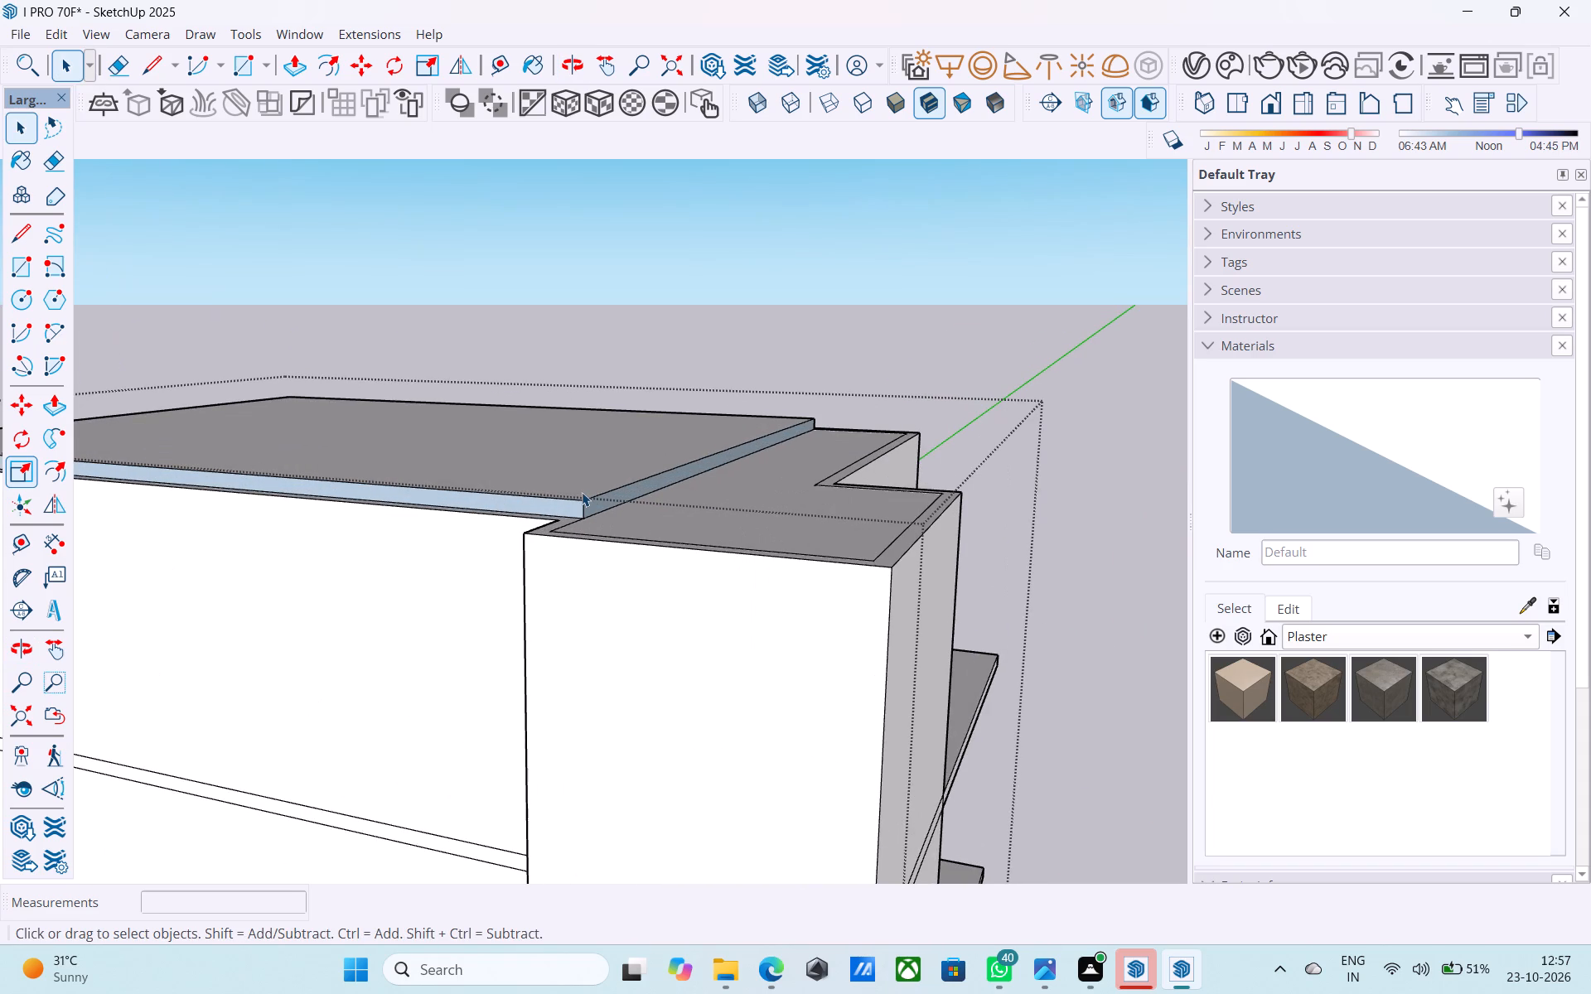
{"action": "scroll", "coordinate": [608, 508], "scroll_direction": "up", "scroll_amount": 9}
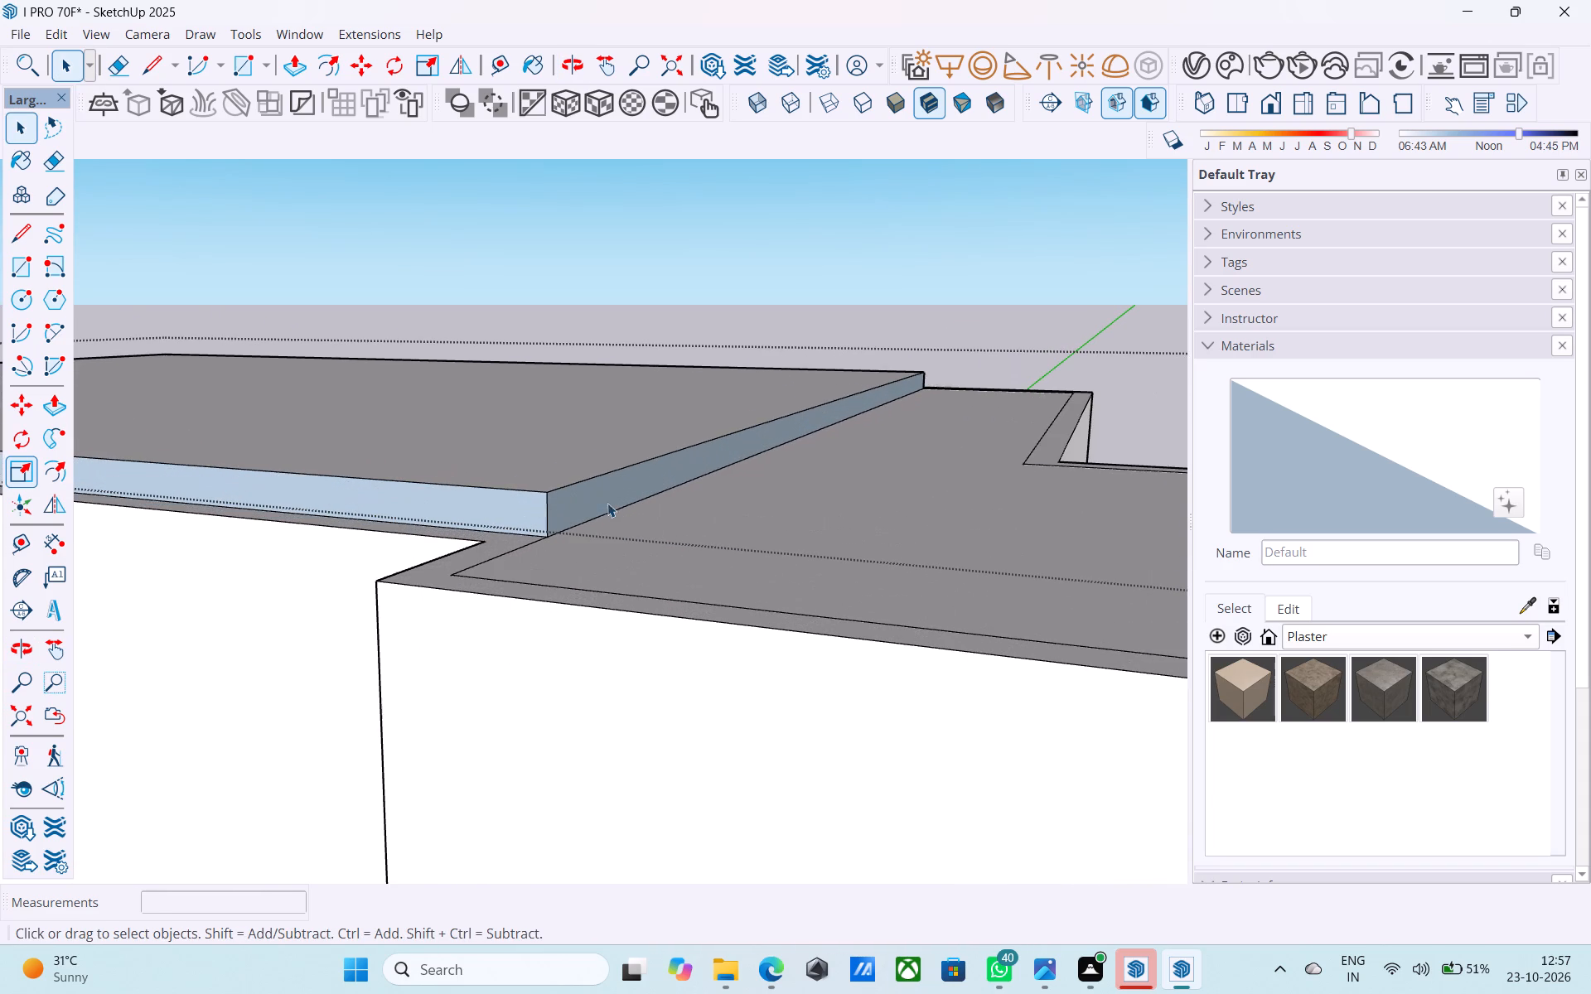
{"action": "left_click", "coordinate": [607, 498]}
{"action": "right_click", "coordinate": [607, 498]}
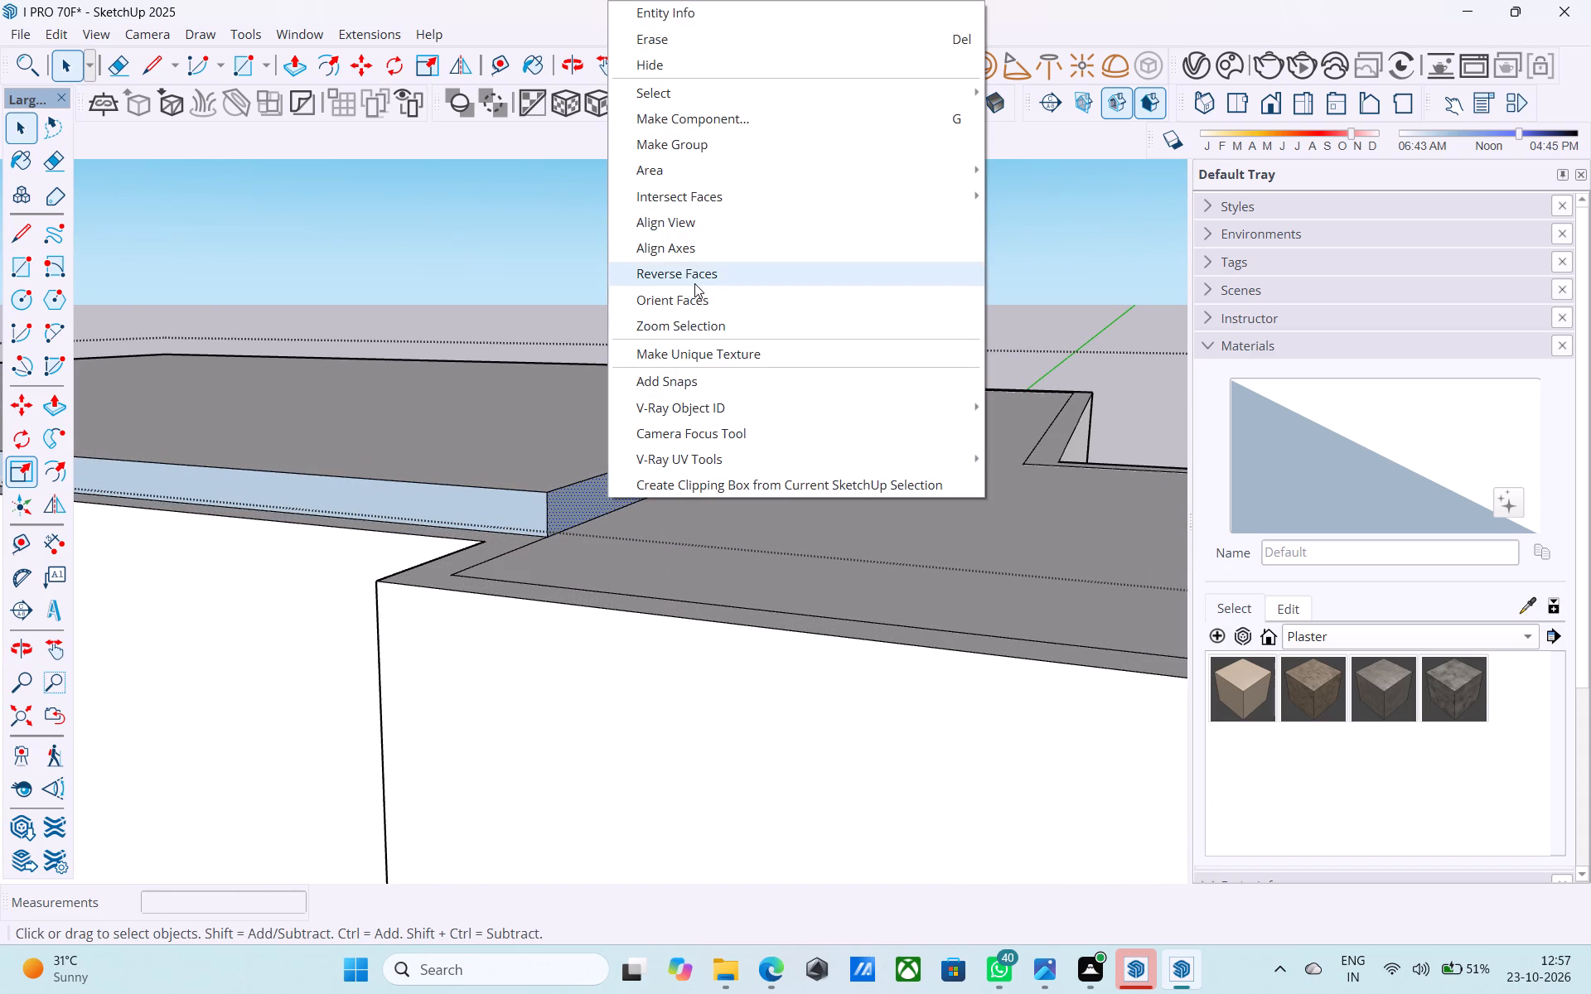
{"action": "left_click", "coordinate": [694, 283]}
{"action": "left_click", "coordinate": [500, 519]}
{"action": "right_click", "coordinate": [500, 522]}
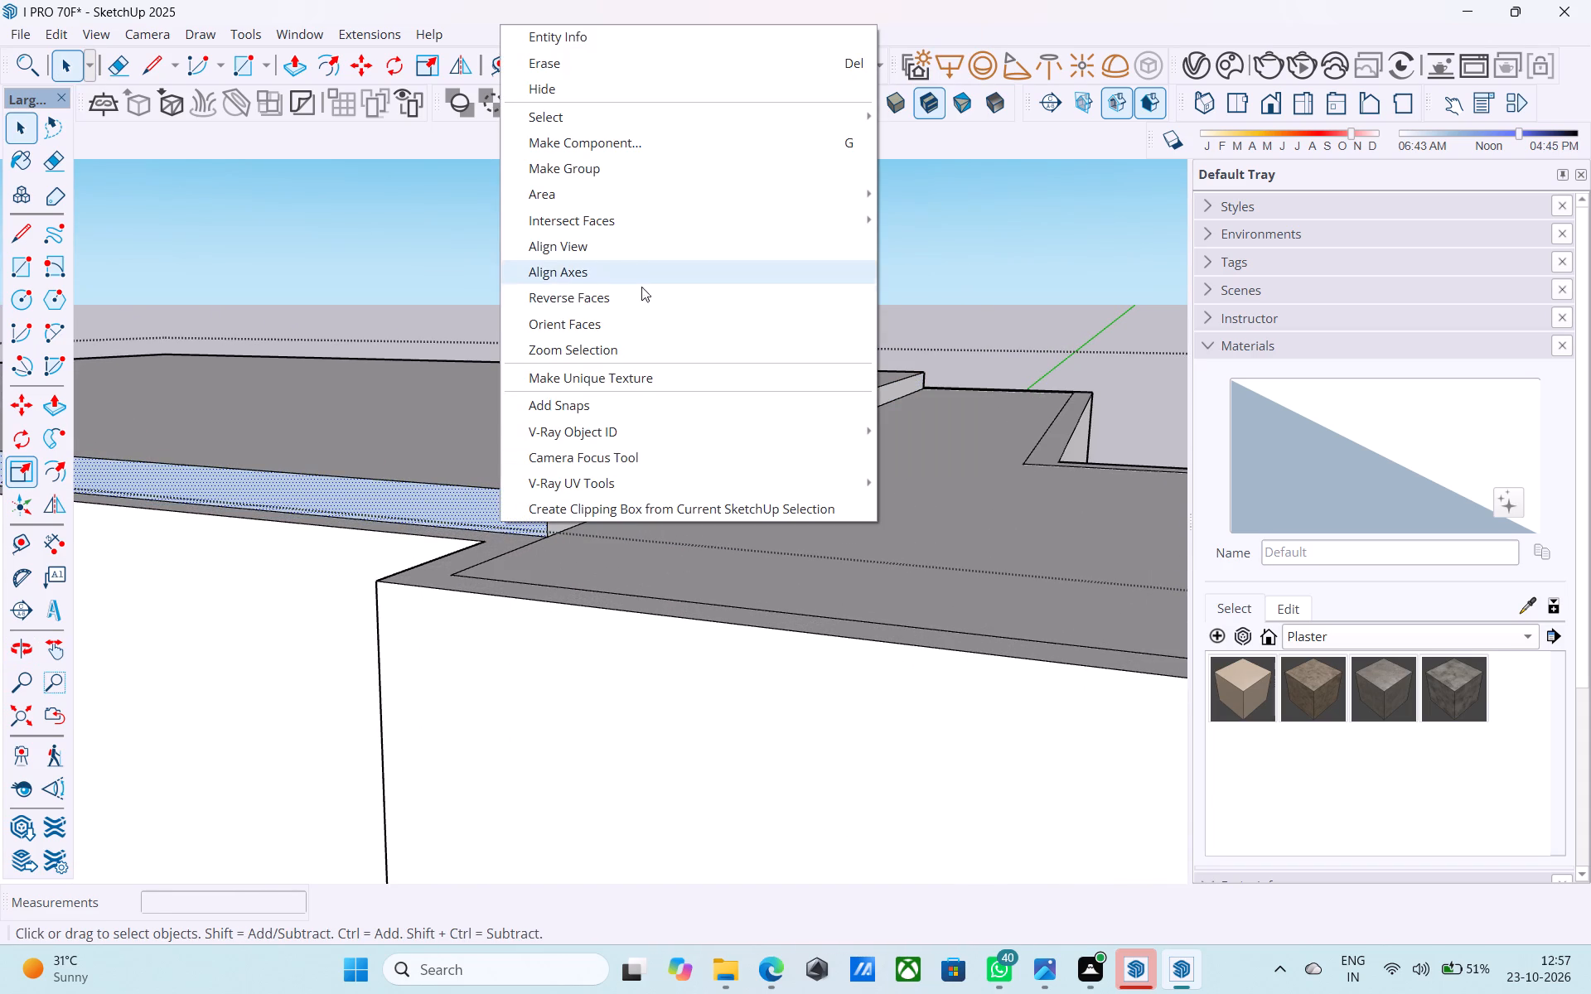
{"action": "left_click", "coordinate": [644, 292]}
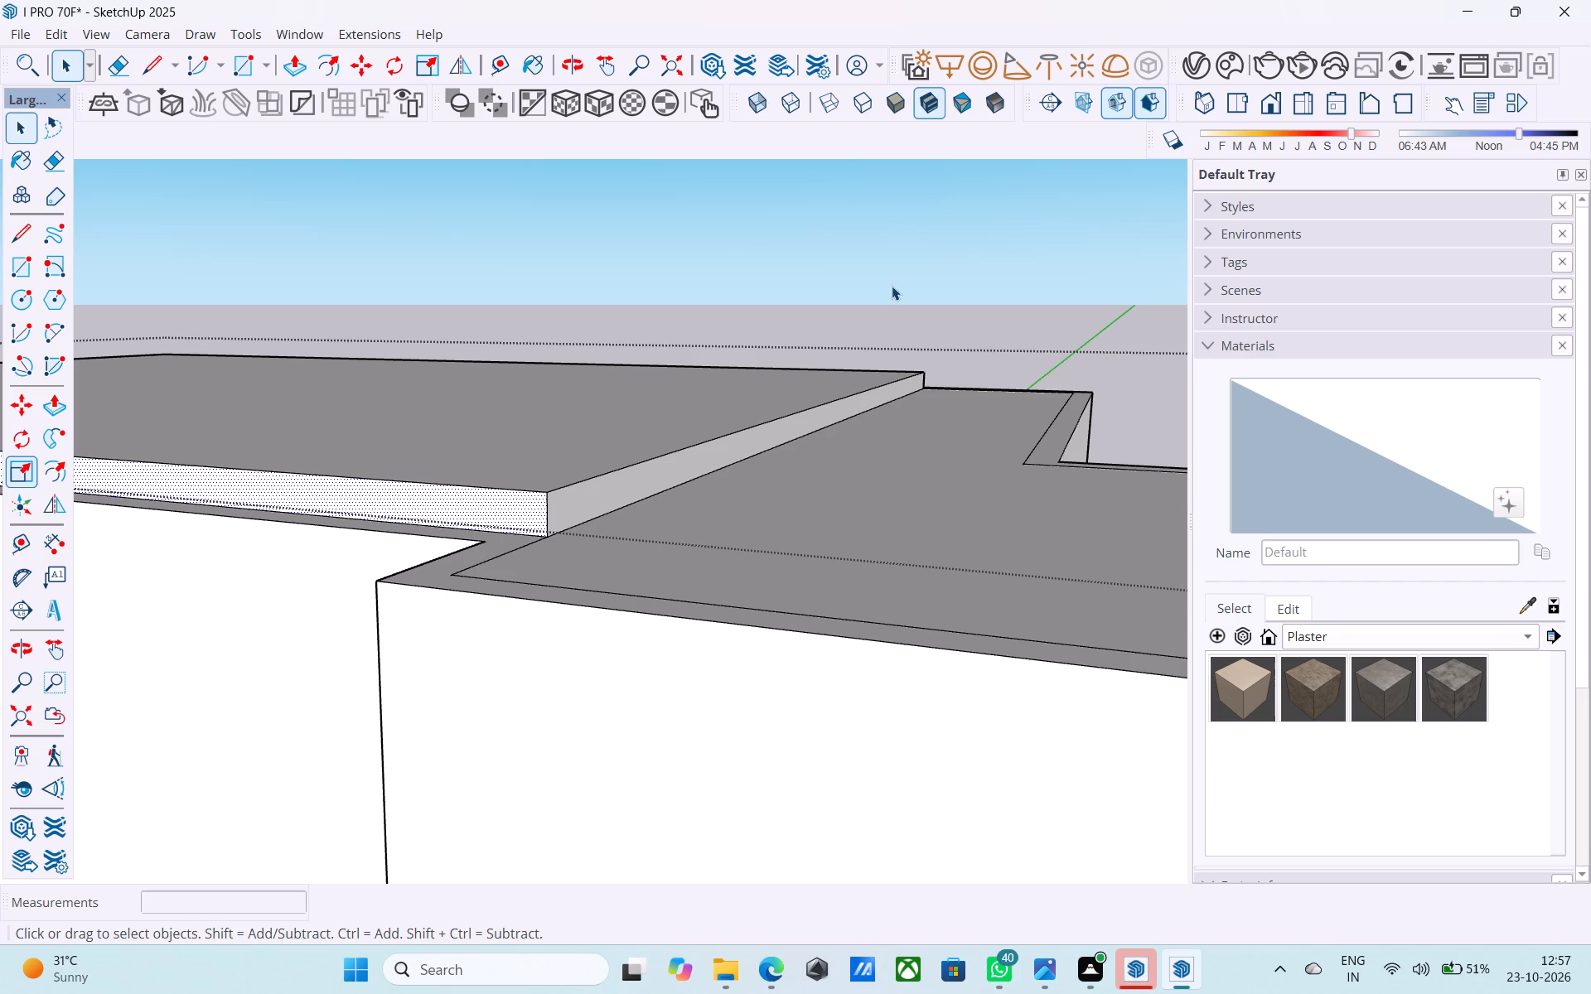
Push/Pull the slab's side face beside the jog outward 6" to the side wall's outer face.
{"action": "scroll", "coordinate": [892, 283], "scroll_direction": "down", "scroll_amount": 5}
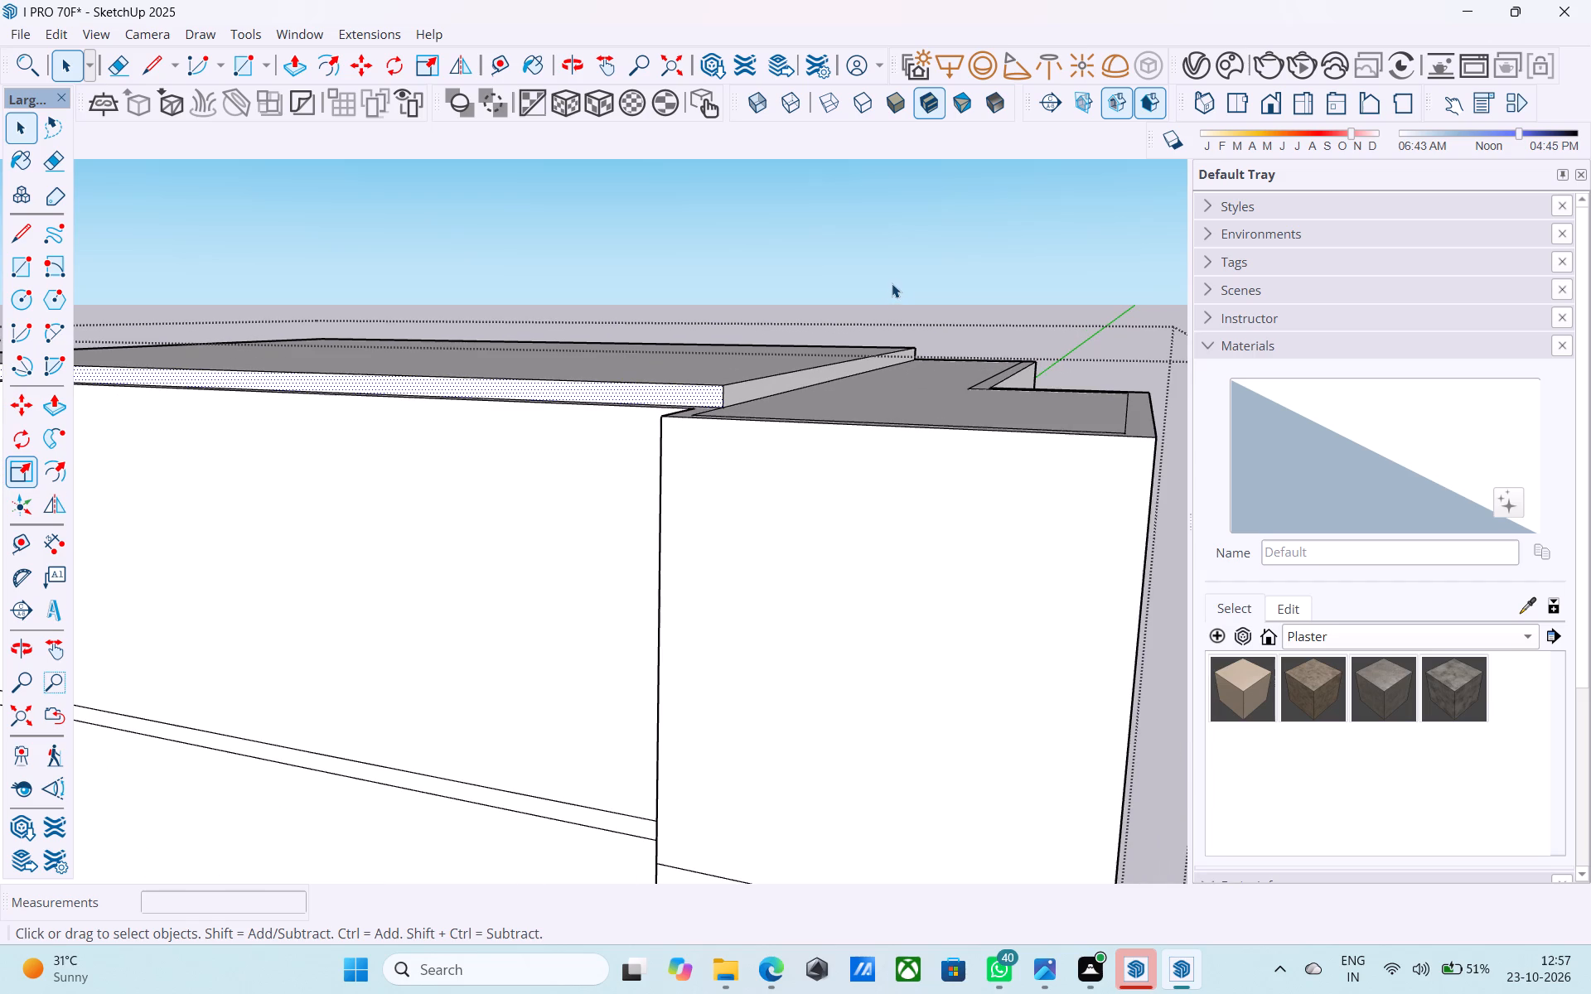
{"action": "scroll", "coordinate": [892, 283], "scroll_direction": "down", "scroll_amount": 3}
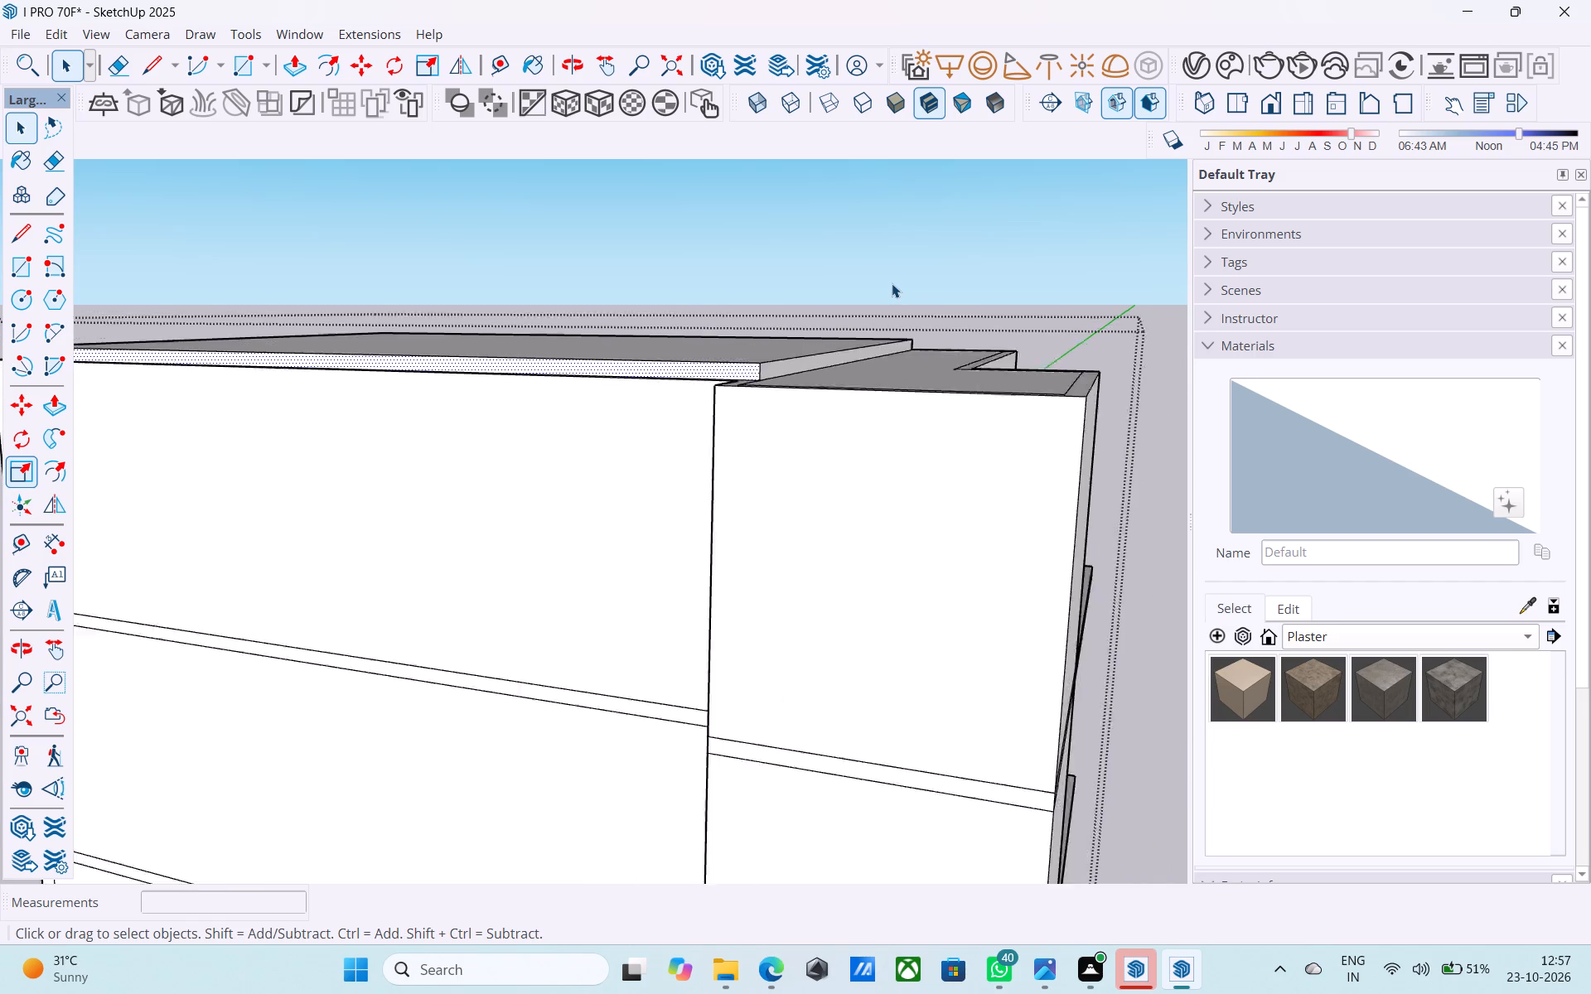
{"action": "scroll", "coordinate": [892, 283], "scroll_direction": "down", "scroll_amount": 2}
{"action": "middle_click_drag", "start_coordinate": [712, 325], "coordinate": [649, 402]}
{"action": "scroll", "coordinate": [619, 442], "scroll_direction": "up", "scroll_amount": 10}
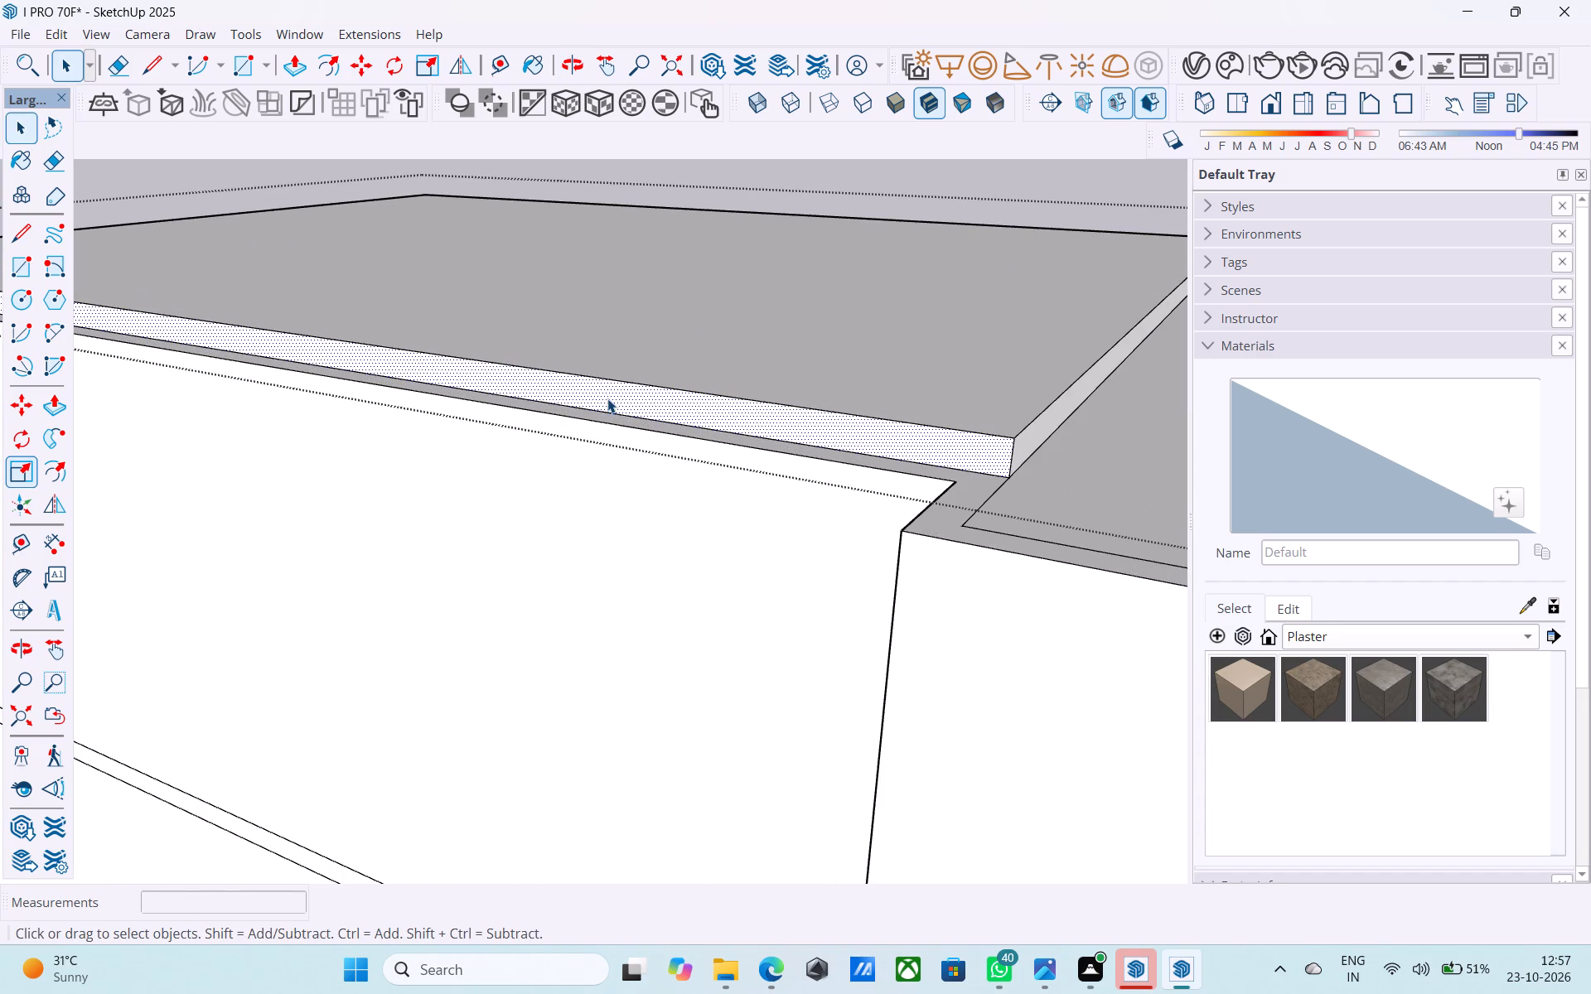
{"action": "key", "text": "p"}
{"action": "left_click", "coordinate": [607, 398]}
{"action": "left_click", "coordinate": [592, 448]}
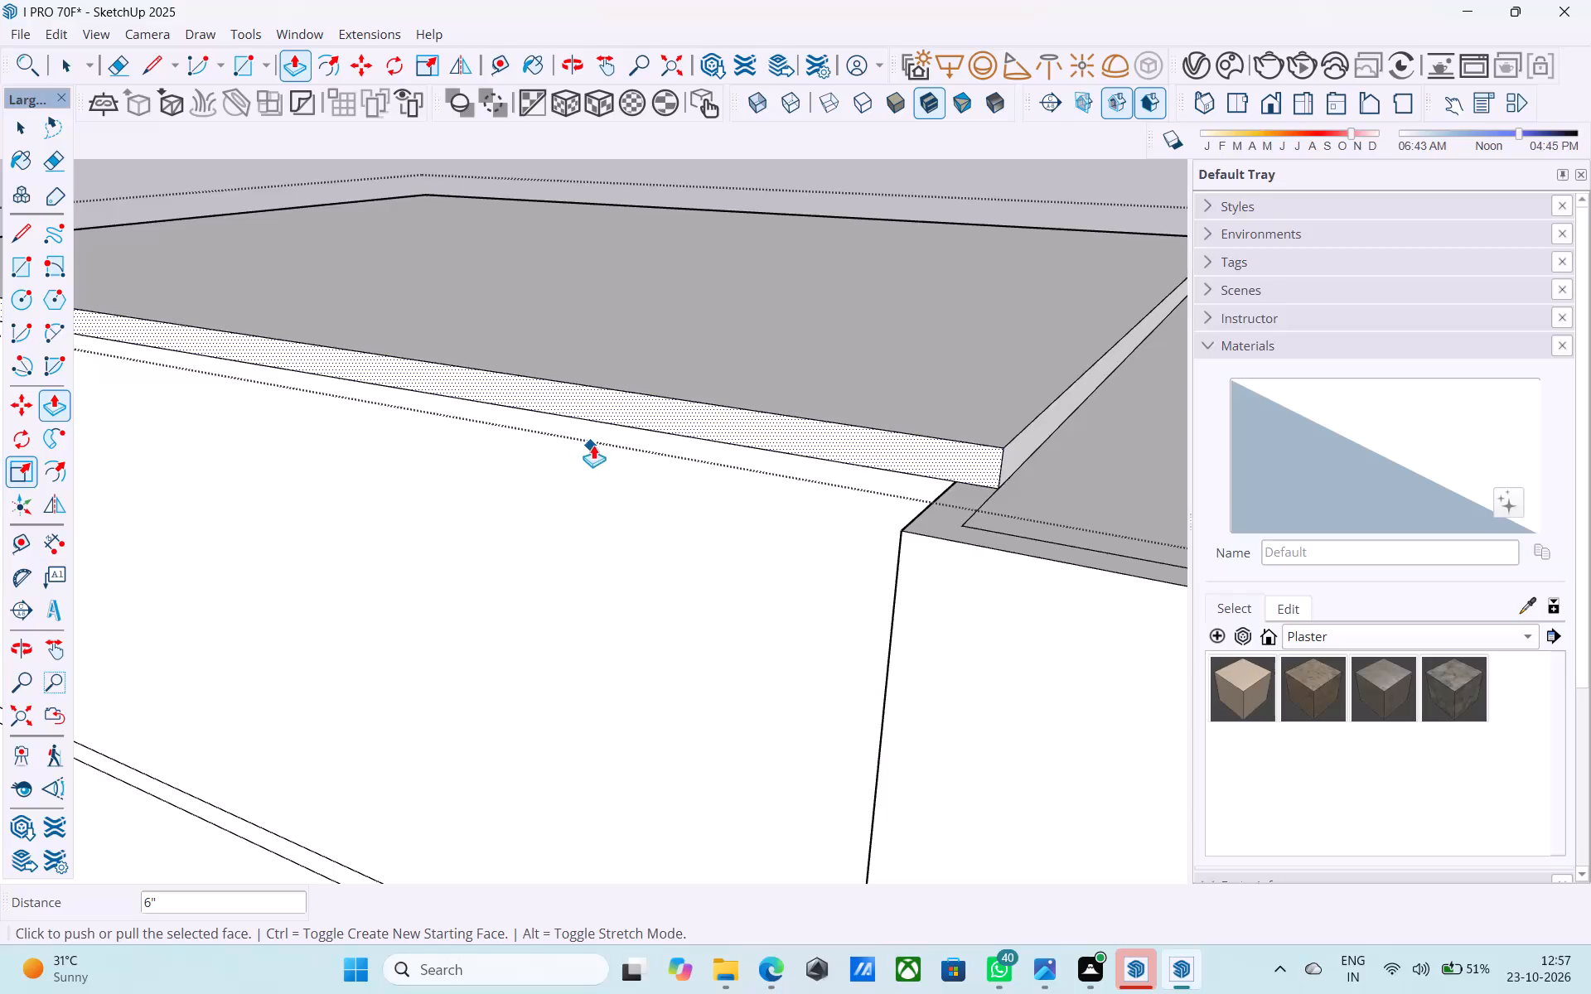
Push/Pull the slab's end face opposite the jog outward 6" to the wall's outer face.
{"action": "scroll", "coordinate": [597, 437], "scroll_direction": "down", "scroll_amount": 1}
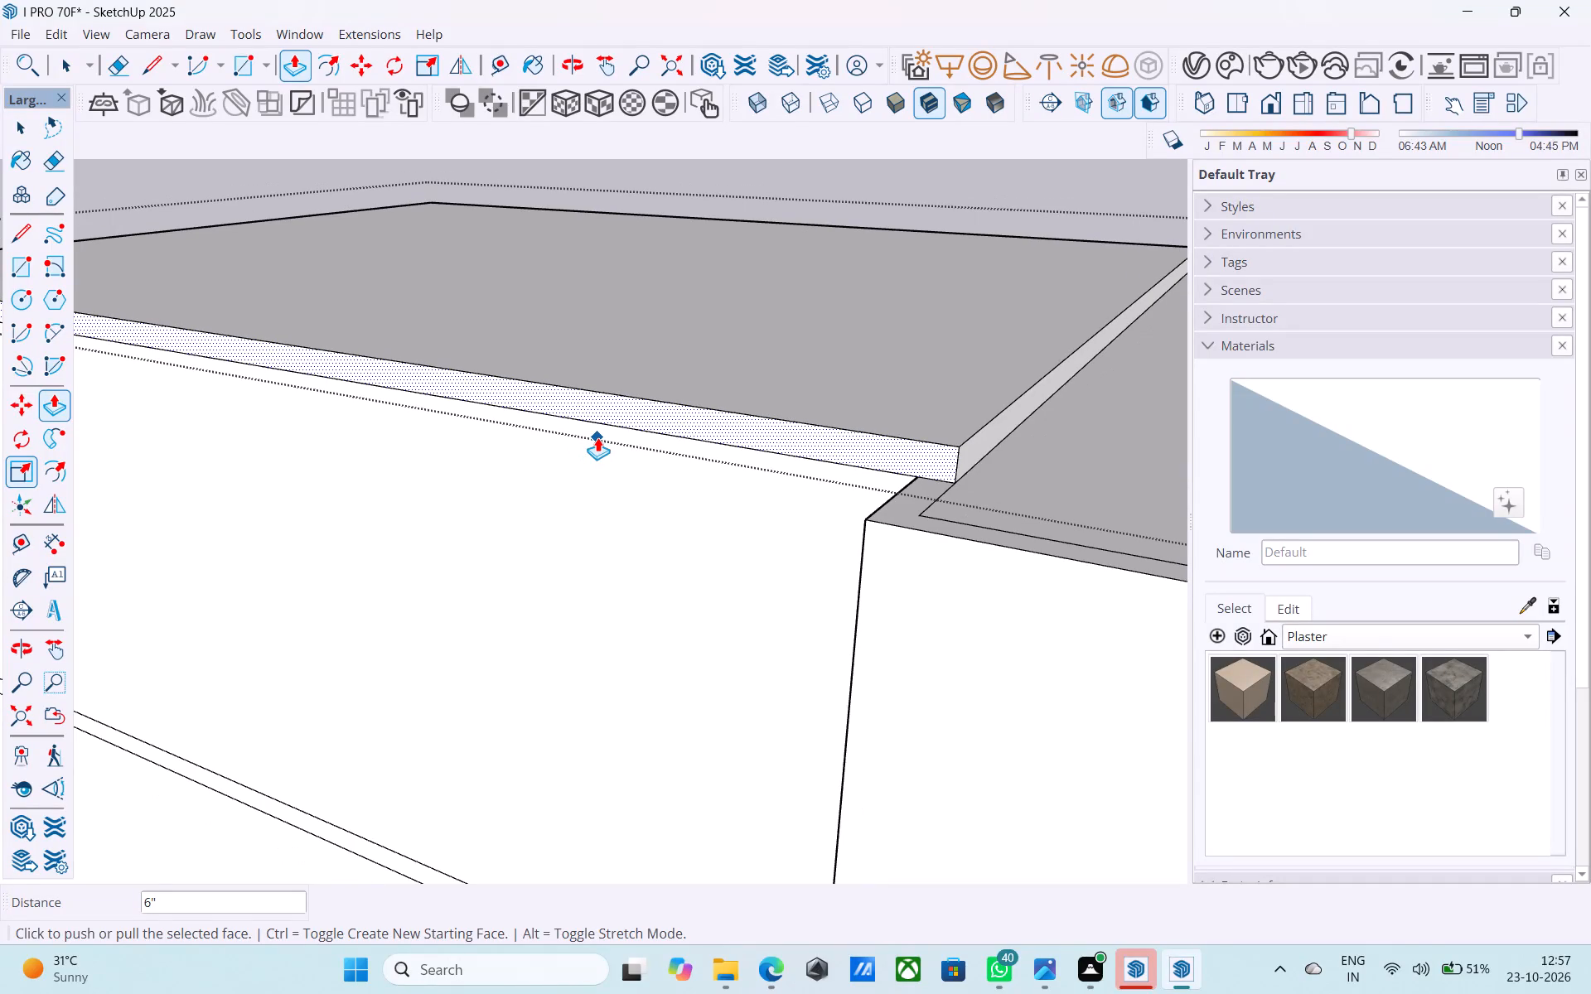
{"action": "scroll", "coordinate": [598, 437], "scroll_direction": "down", "scroll_amount": 2}
{"action": "scroll", "coordinate": [749, 400], "scroll_direction": "down", "scroll_amount": 4}
{"action": "middle_click_drag", "start_coordinate": [592, 404], "coordinate": [960, 399]}
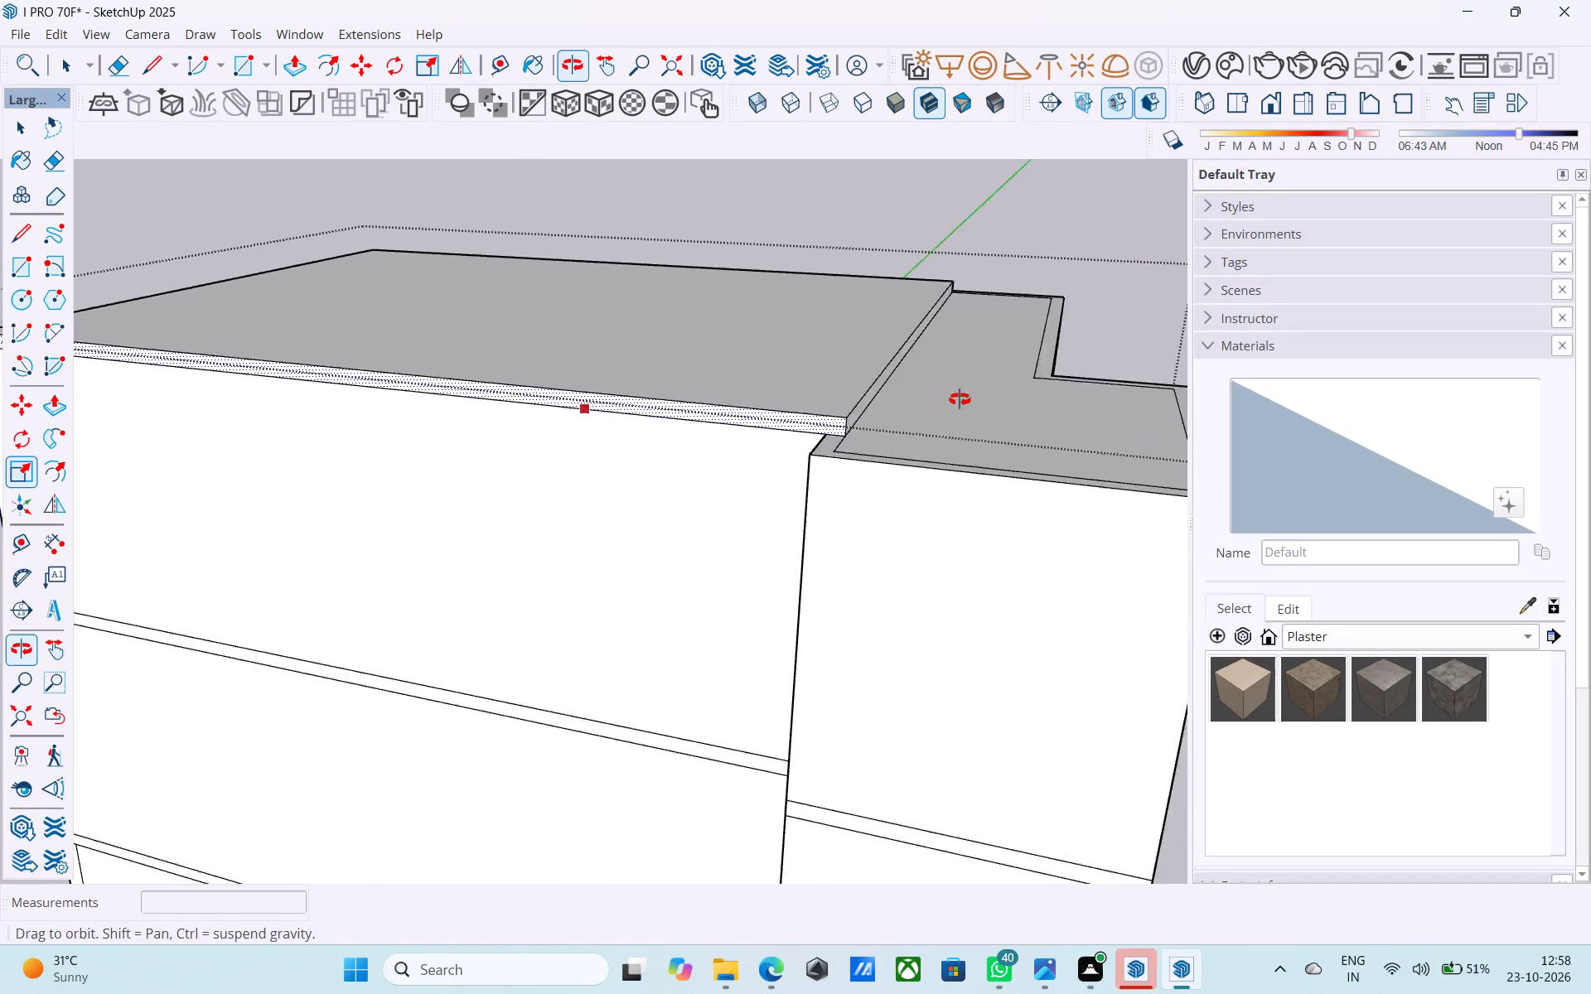
{"action": "middle_click_drag", "start_coordinate": [960, 399], "coordinate": [1027, 384]}
{"action": "scroll", "coordinate": [956, 333], "scroll_direction": "down", "scroll_amount": 6}
{"action": "scroll", "coordinate": [589, 354], "scroll_direction": "down", "scroll_amount": 3}
{"action": "middle_click_drag", "start_coordinate": [585, 357], "coordinate": [1108, 388]}
{"action": "middle_click_drag", "start_coordinate": [185, 414], "coordinate": [448, 417]}
{"action": "scroll", "coordinate": [619, 430], "scroll_direction": "up", "scroll_amount": 6}
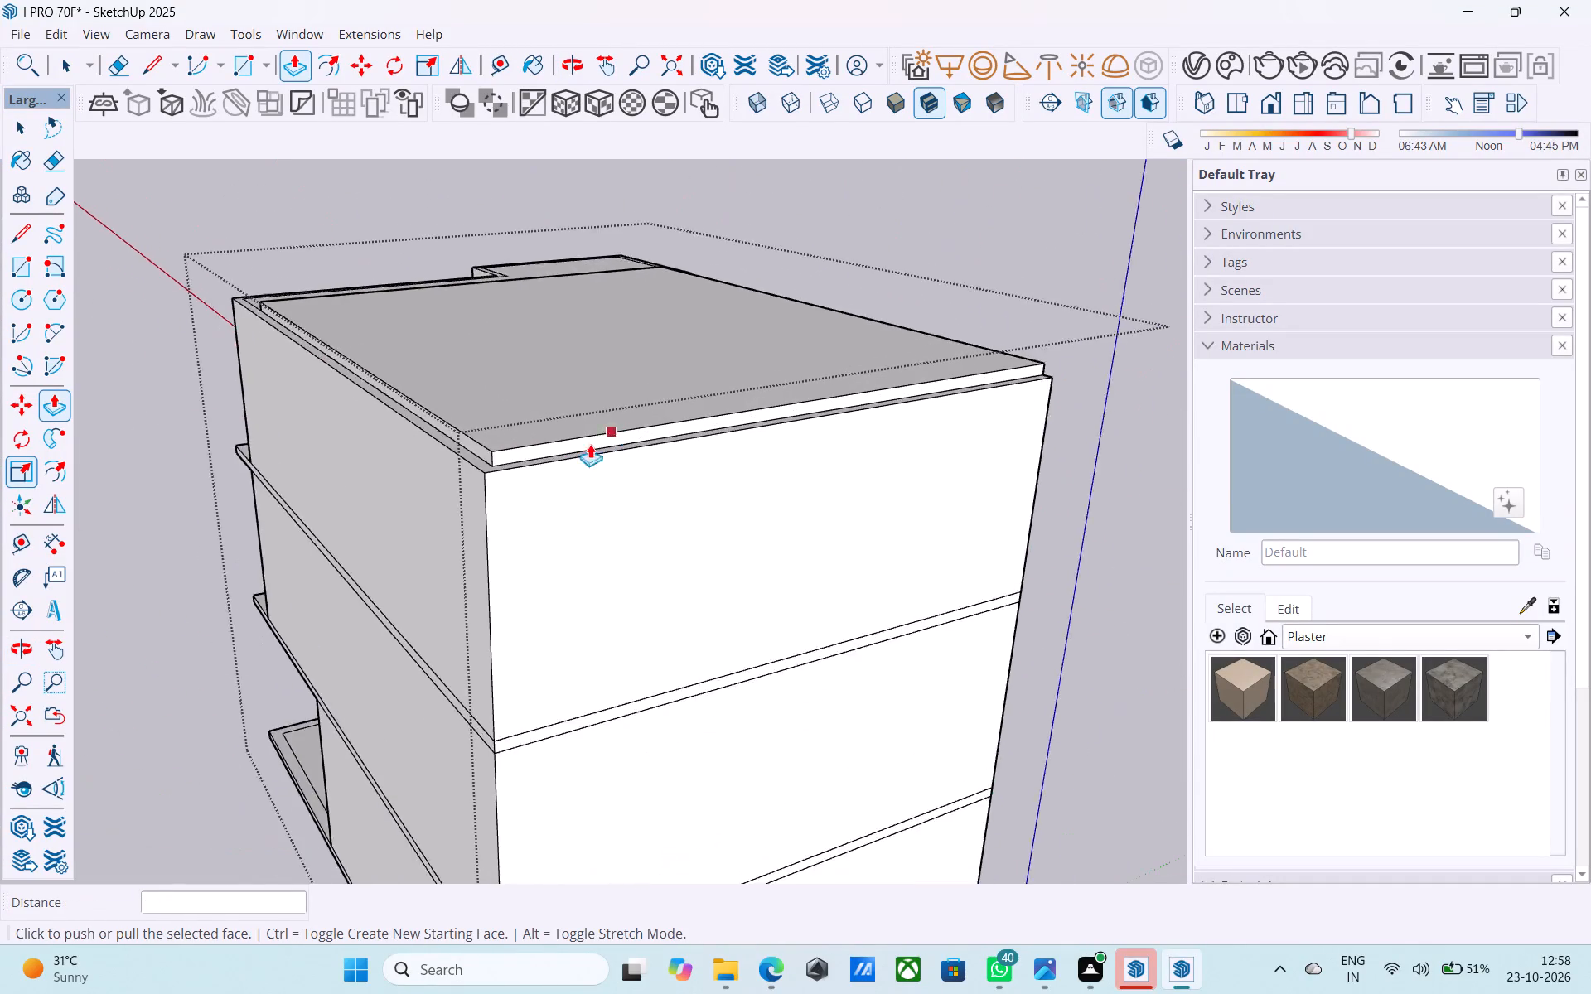
{"action": "scroll", "coordinate": [590, 444], "scroll_direction": "up", "scroll_amount": 9}
{"action": "key", "text": "space"}
{"action": "left_click", "coordinate": [466, 466]}
{"action": "key", "text": "p"}
{"action": "left_click", "coordinate": [466, 466]}
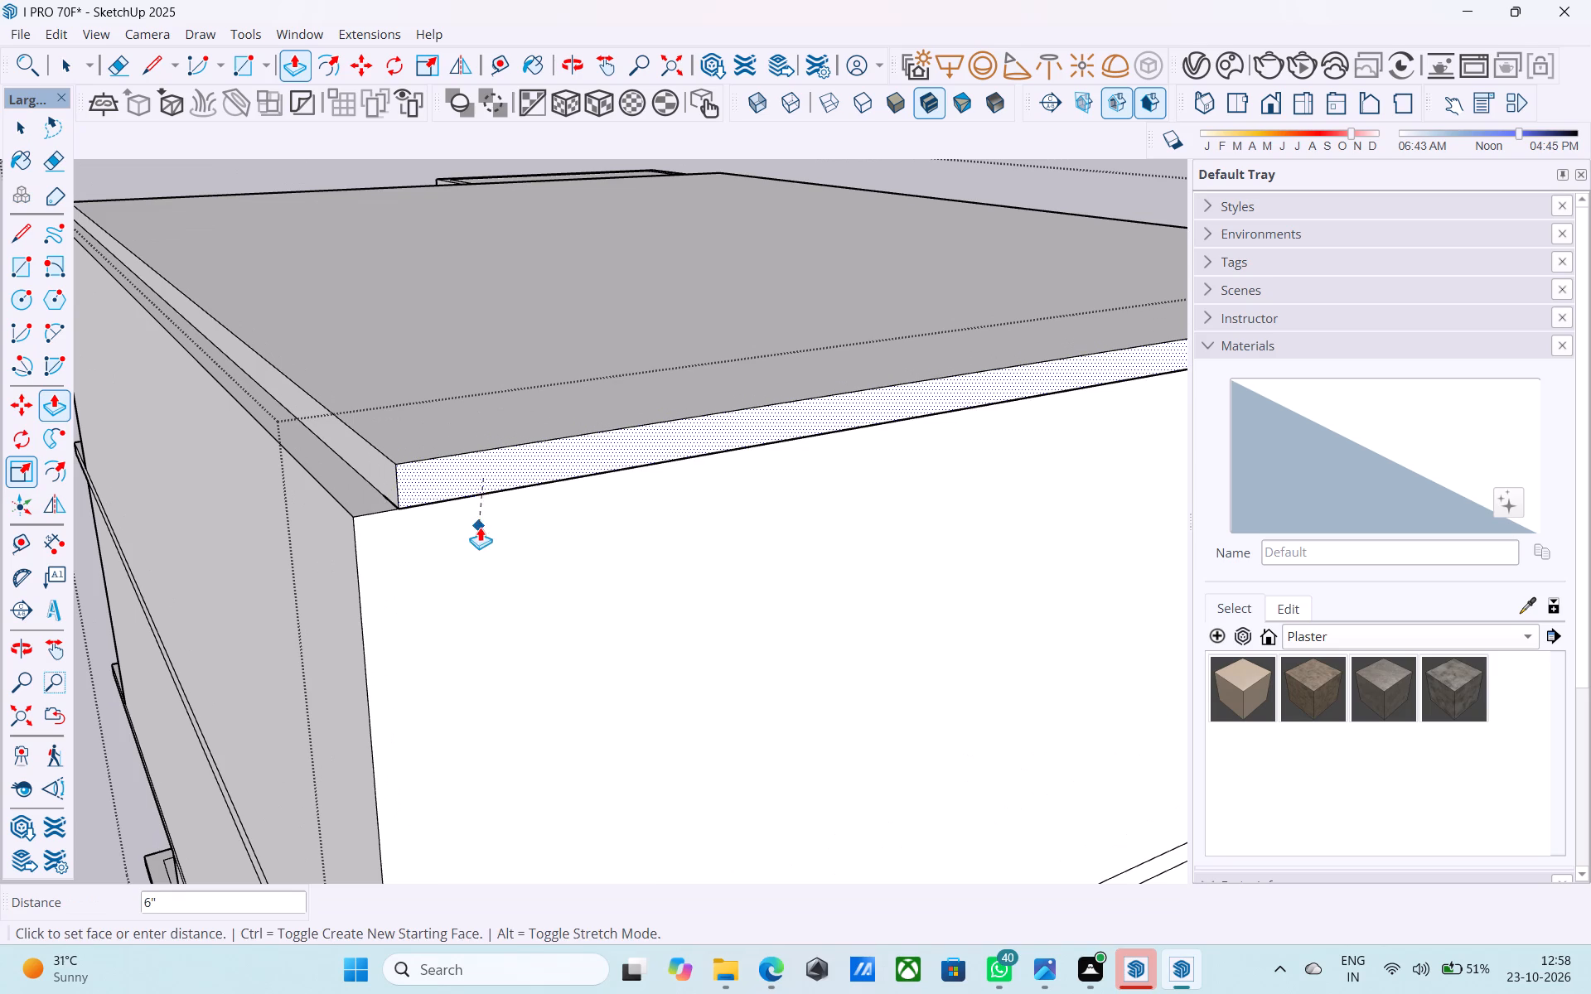
{"action": "left_click", "coordinate": [480, 527]}
Push/Pull the slab's remaining long side face, away from the jog, outward 6" to the wall's outer face.
{"action": "key", "text": "space"}
{"action": "left_click", "coordinate": [372, 469]}
{"action": "key", "text": "p"}
{"action": "left_click", "coordinate": [372, 469]}
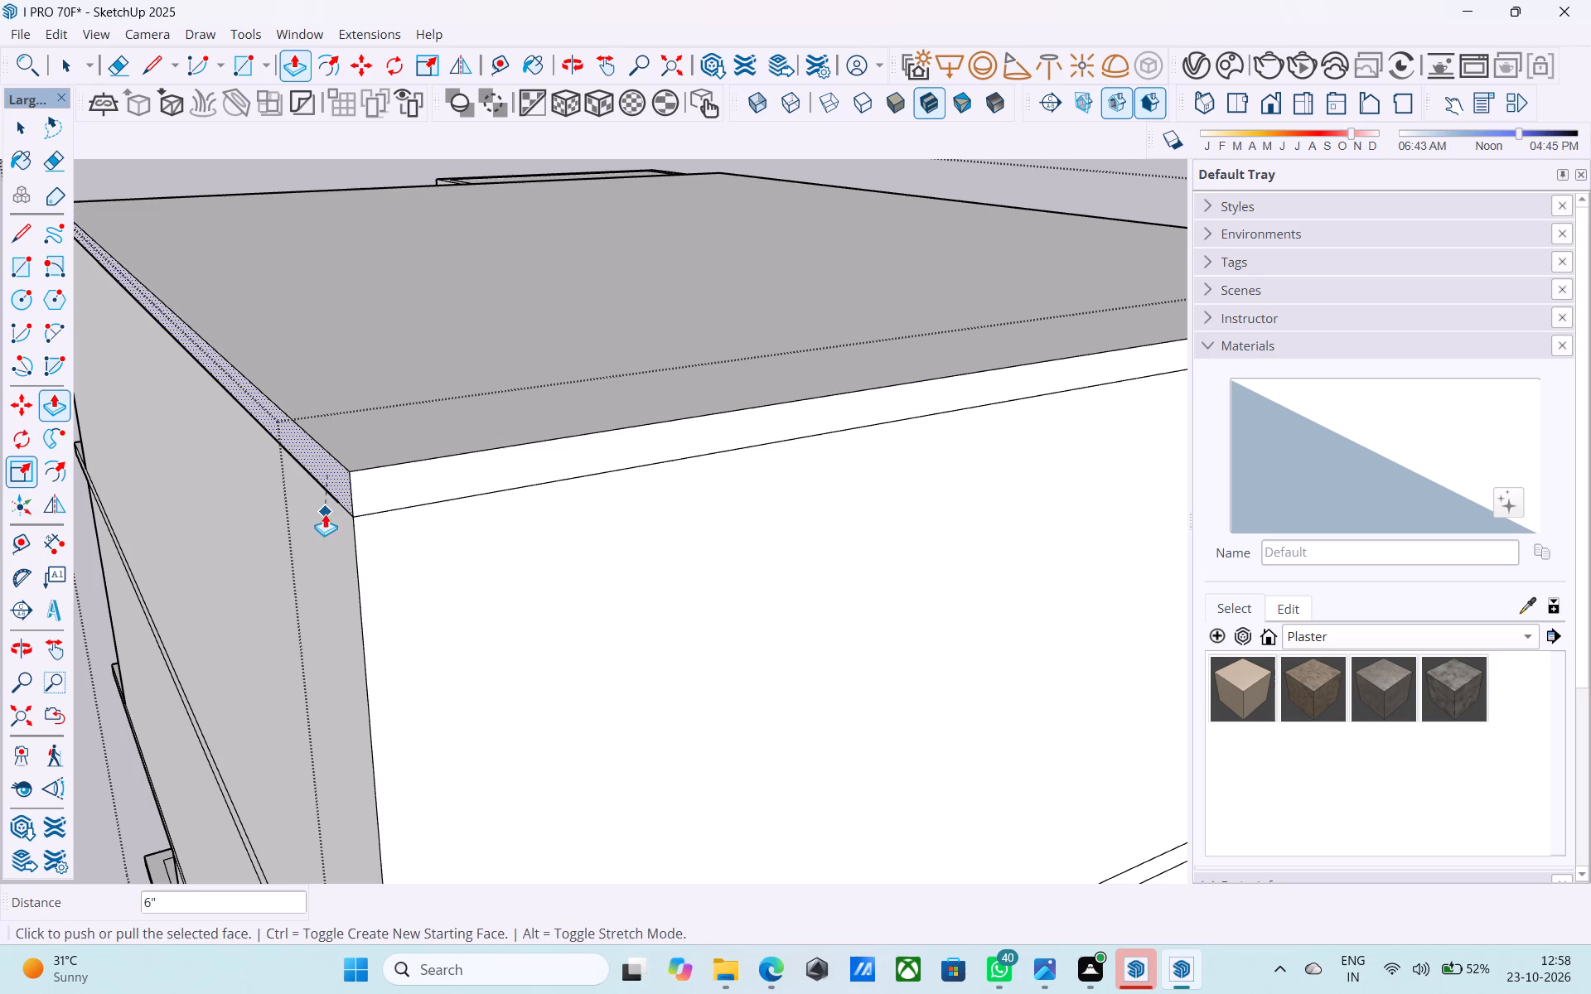
{"action": "left_click", "coordinate": [325, 514]}
Push/Pull the slab's end face on the jog side outward 4' 3" toward the recessed top-floor wall's outer face.
{"action": "scroll", "coordinate": [481, 448], "scroll_direction": "down", "scroll_amount": 12}
{"action": "middle_click_drag", "start_coordinate": [470, 455], "coordinate": [948, 423]}
{"action": "middle_click_drag", "start_coordinate": [516, 422], "coordinate": [785, 386]}
{"action": "scroll", "coordinate": [839, 298], "scroll_direction": "down", "scroll_amount": 6}
{"action": "middle_click_drag", "start_coordinate": [530, 368], "coordinate": [946, 483]}
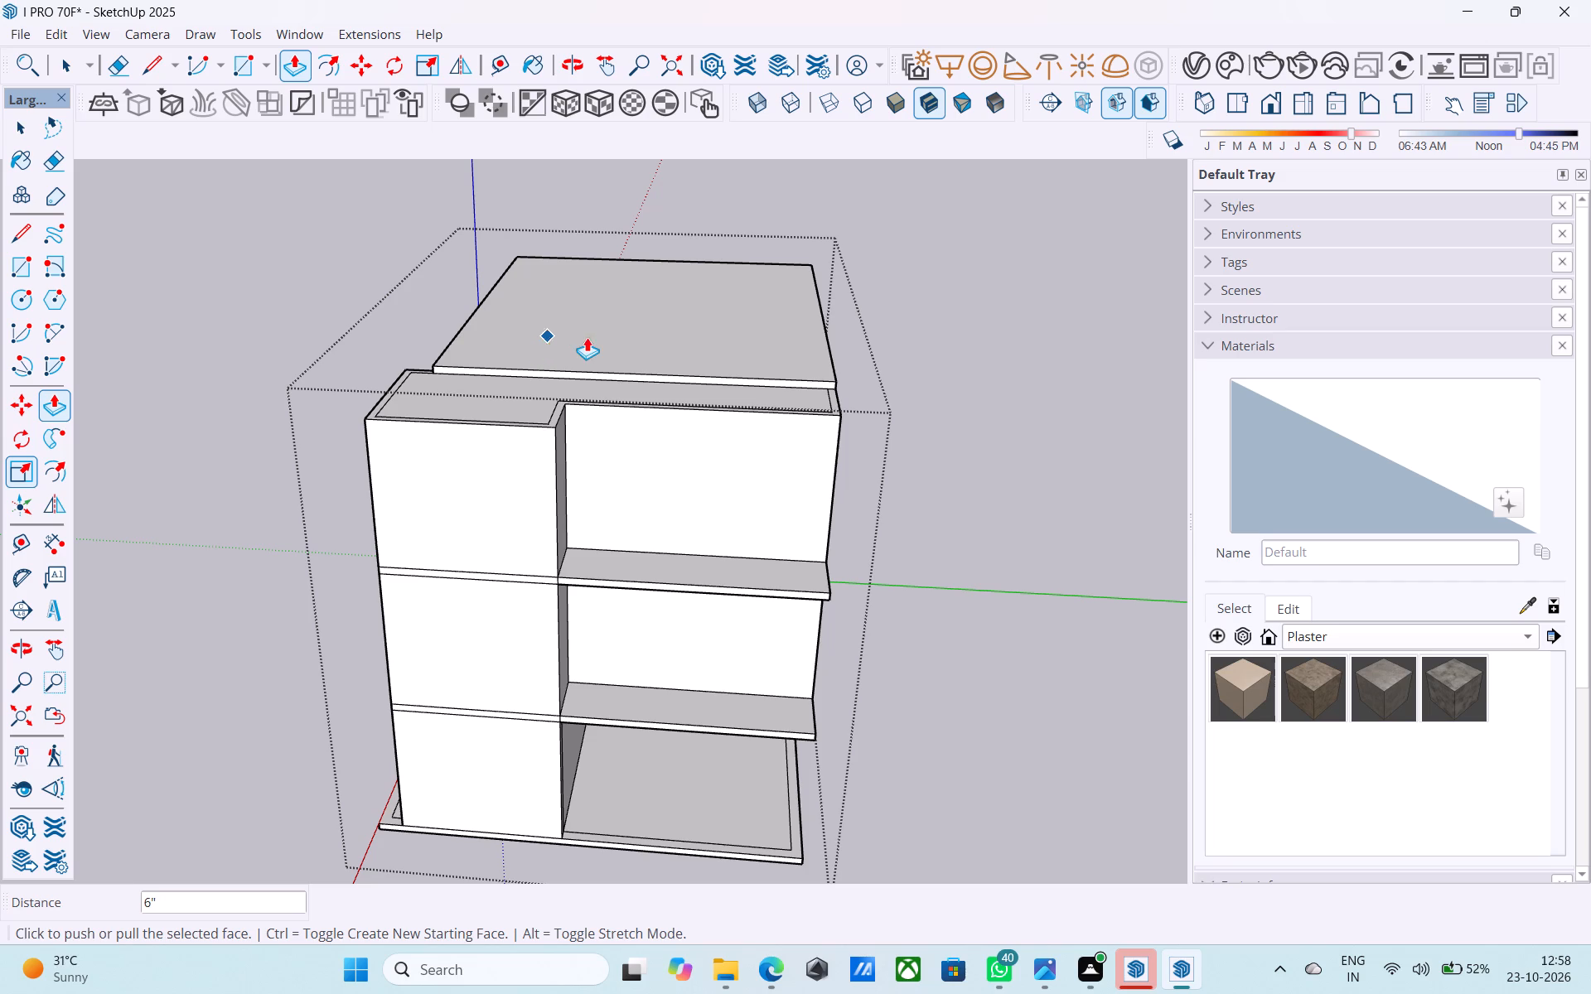
{"action": "scroll", "coordinate": [592, 337], "scroll_direction": "down", "scroll_amount": 5}
{"action": "middle_click_drag", "start_coordinate": [592, 337], "coordinate": [604, 321]}
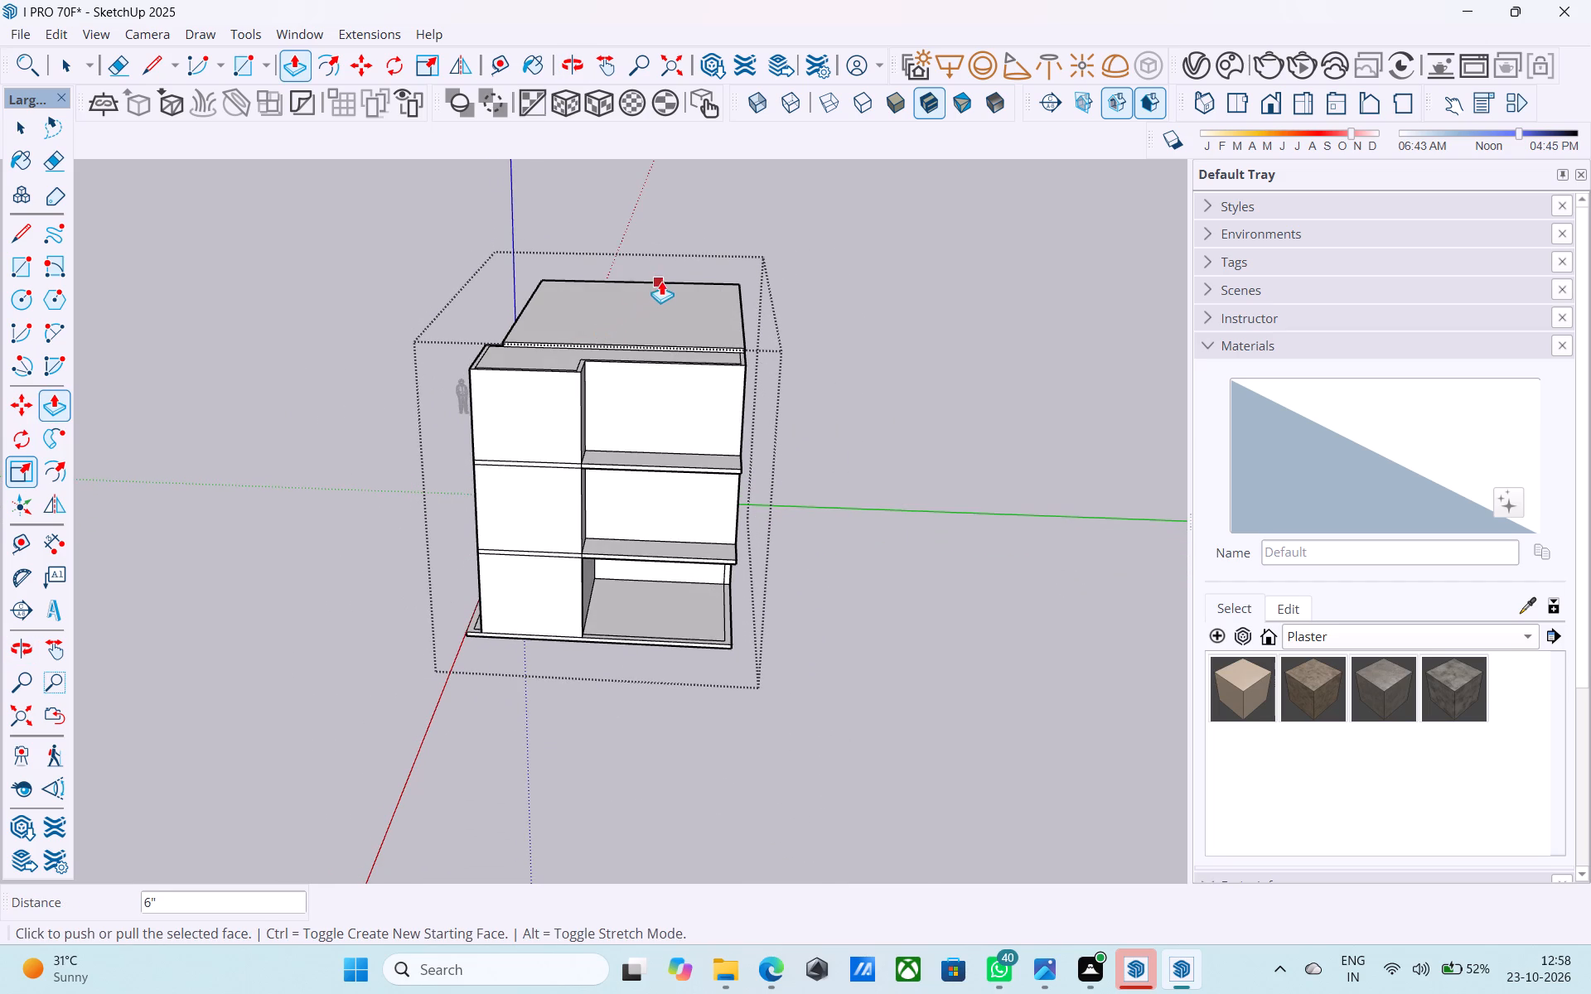
{"action": "scroll", "coordinate": [665, 277], "scroll_direction": "up", "scroll_amount": 3}
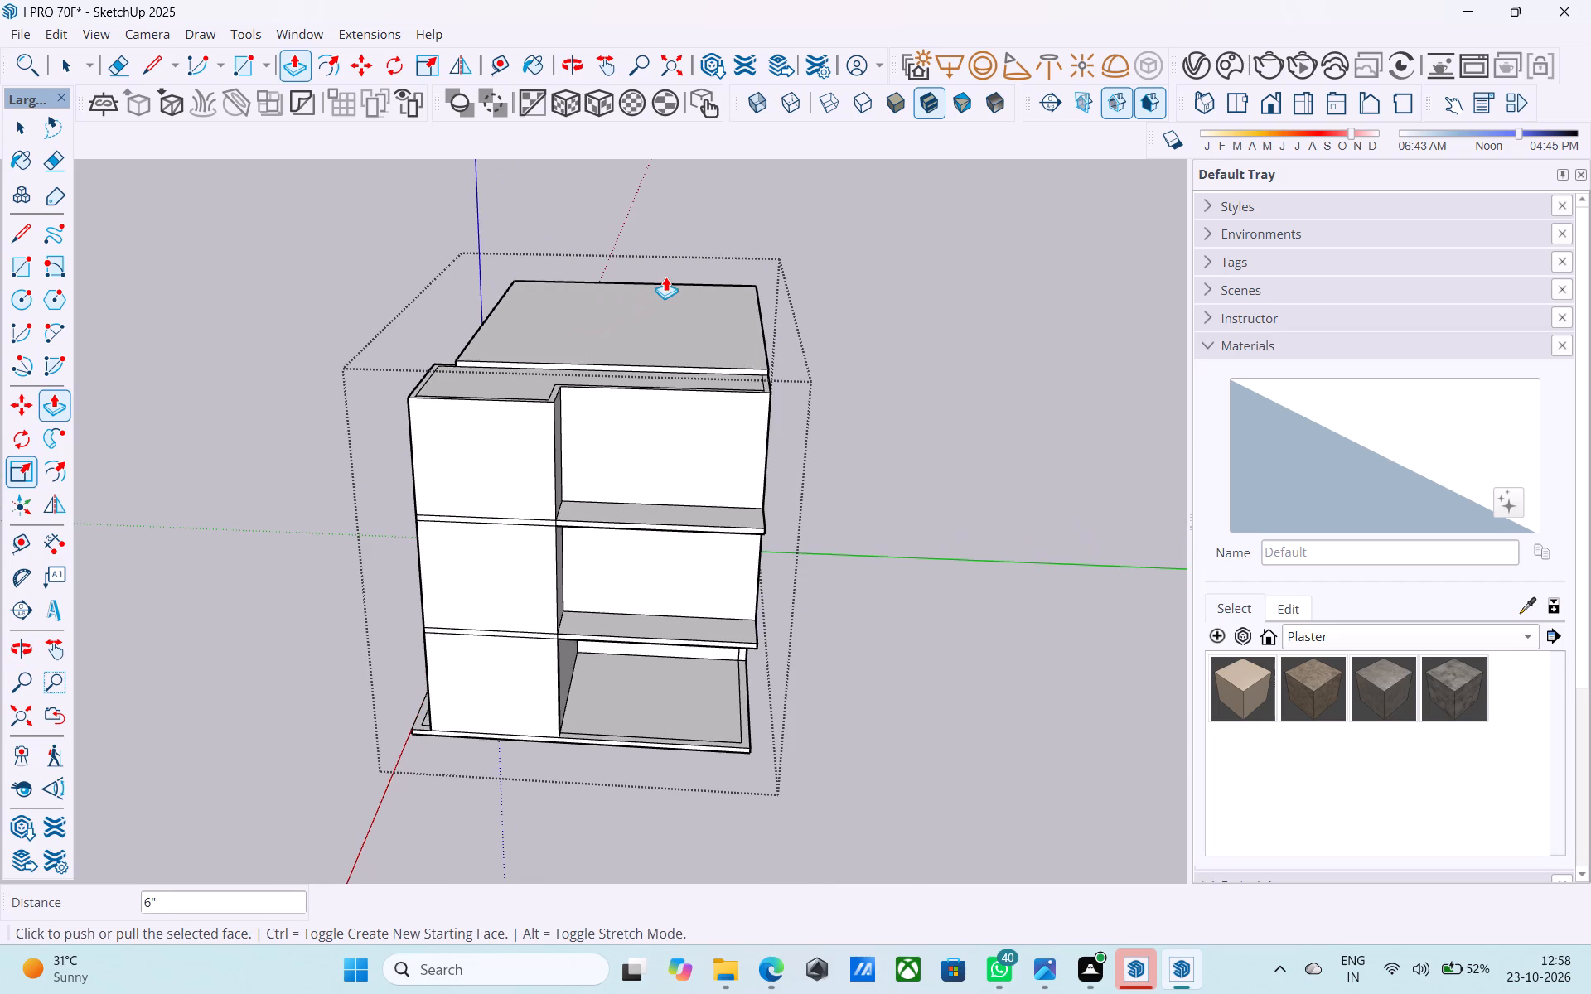
{"action": "scroll", "coordinate": [665, 277], "scroll_direction": "down", "scroll_amount": 3}
{"action": "middle_click_drag", "start_coordinate": [665, 277], "coordinate": [662, 336]}
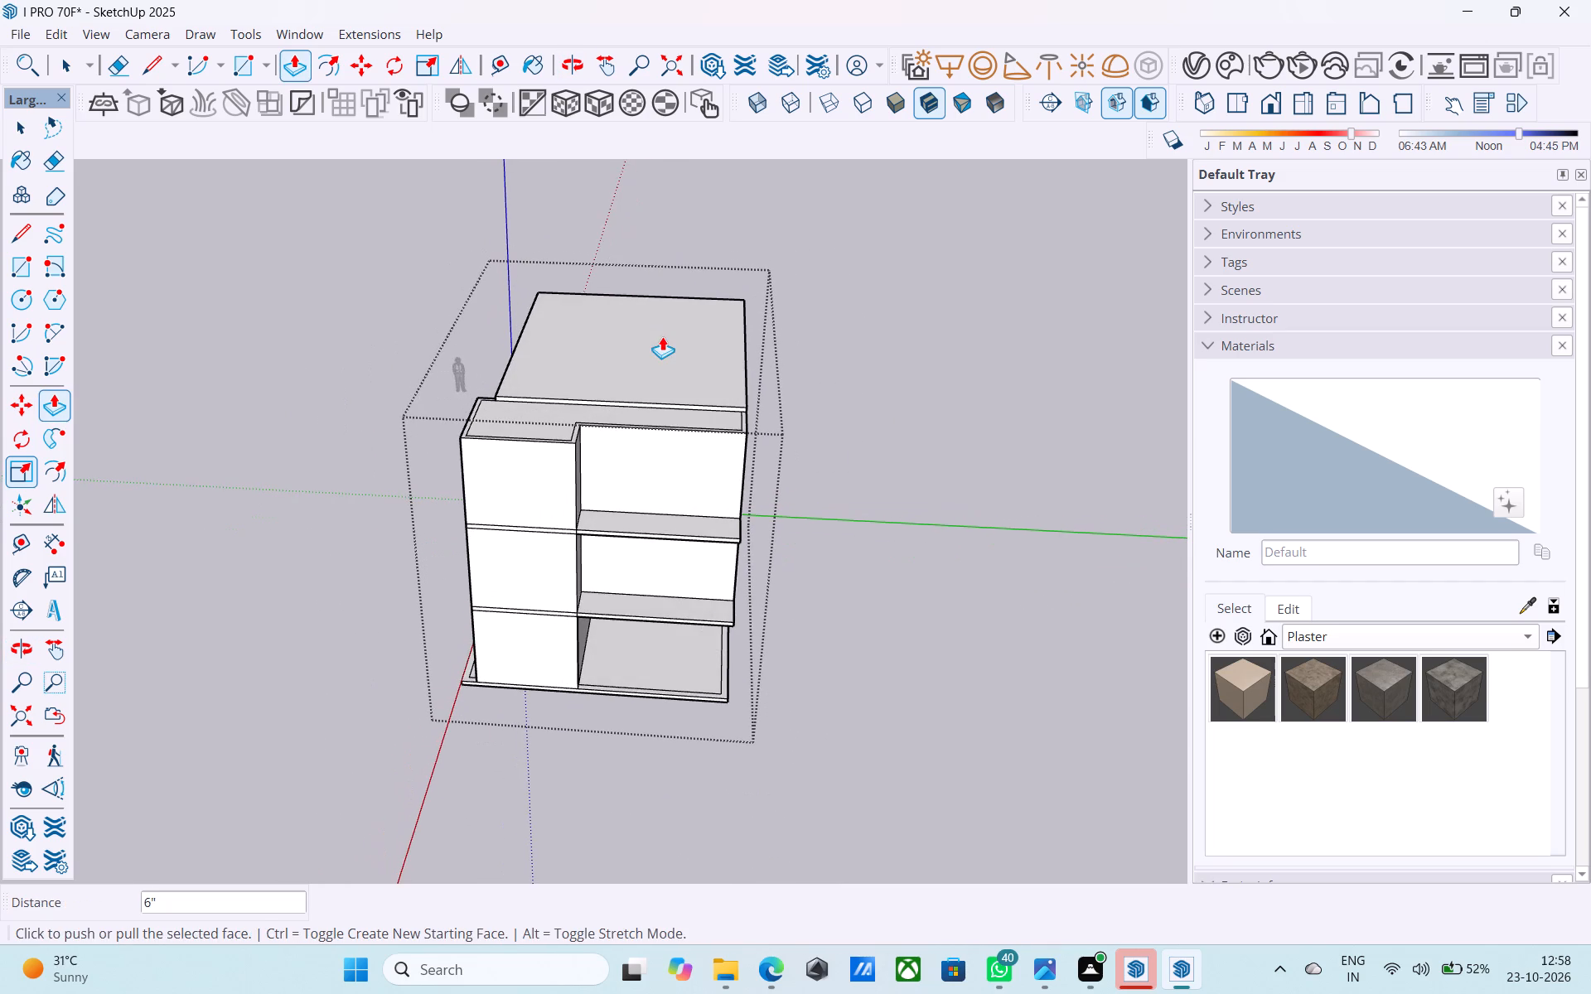
{"action": "middle_click_drag", "start_coordinate": [662, 334], "coordinate": [607, 374]}
{"action": "scroll", "coordinate": [607, 374], "scroll_direction": "up", "scroll_amount": 6}
{"action": "middle_click_drag", "start_coordinate": [571, 423], "coordinate": [648, 298]}
{"action": "scroll", "coordinate": [456, 382], "scroll_direction": "up", "scroll_amount": 4}
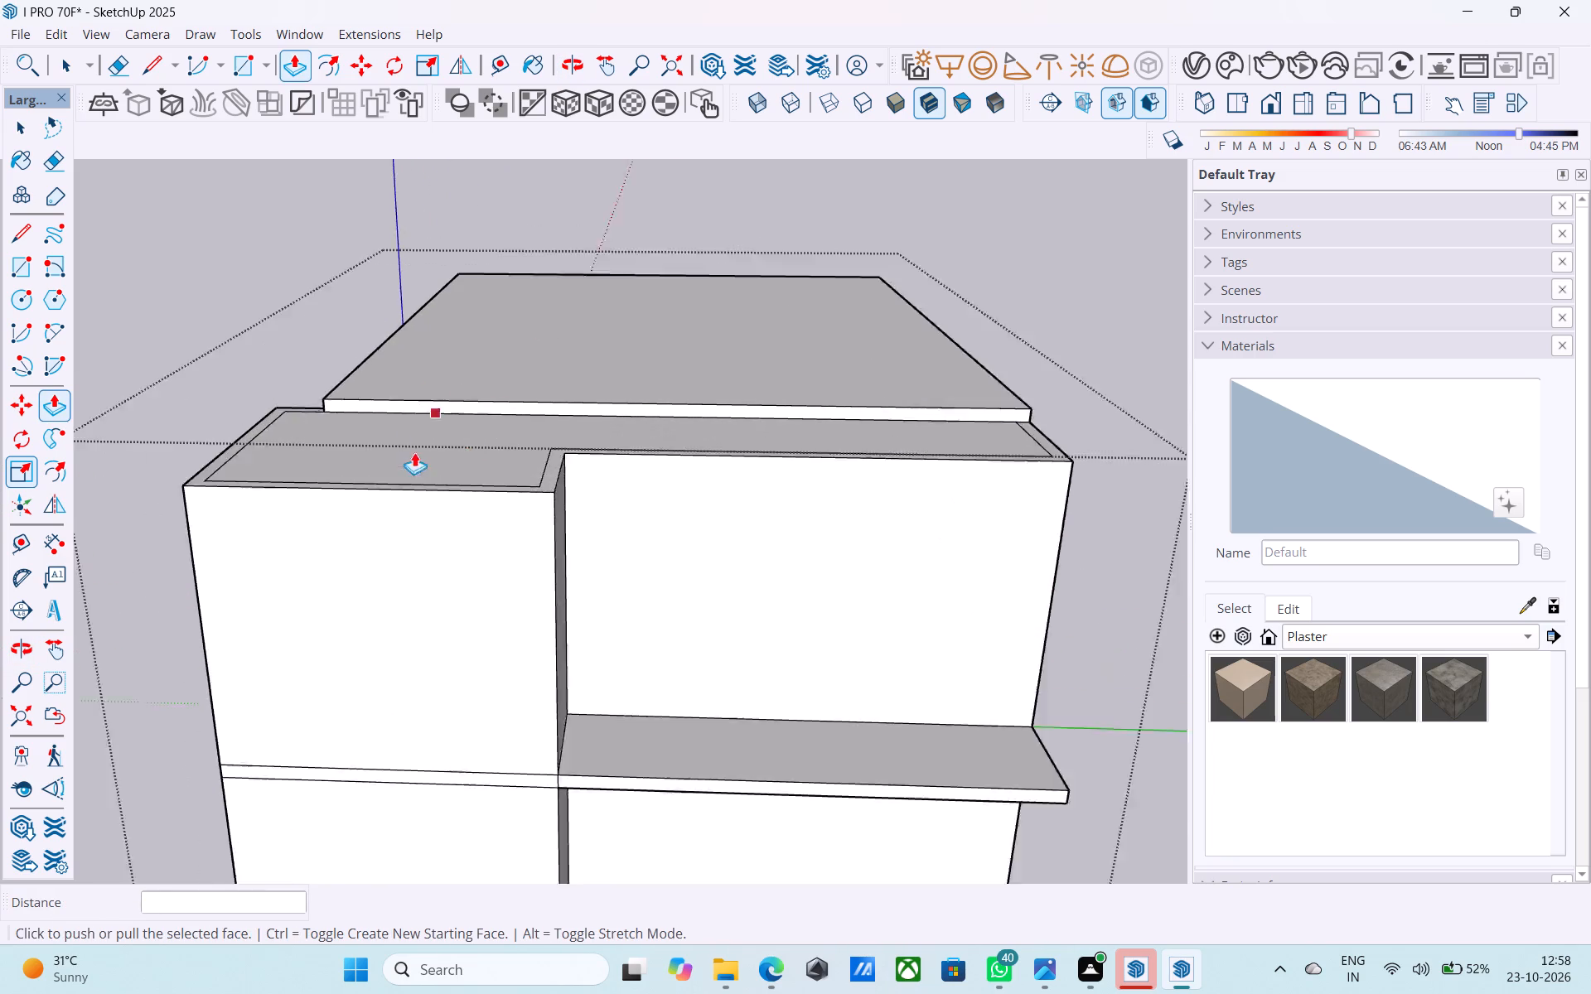
{"action": "scroll", "coordinate": [414, 452], "scroll_direction": "up", "scroll_amount": 2}
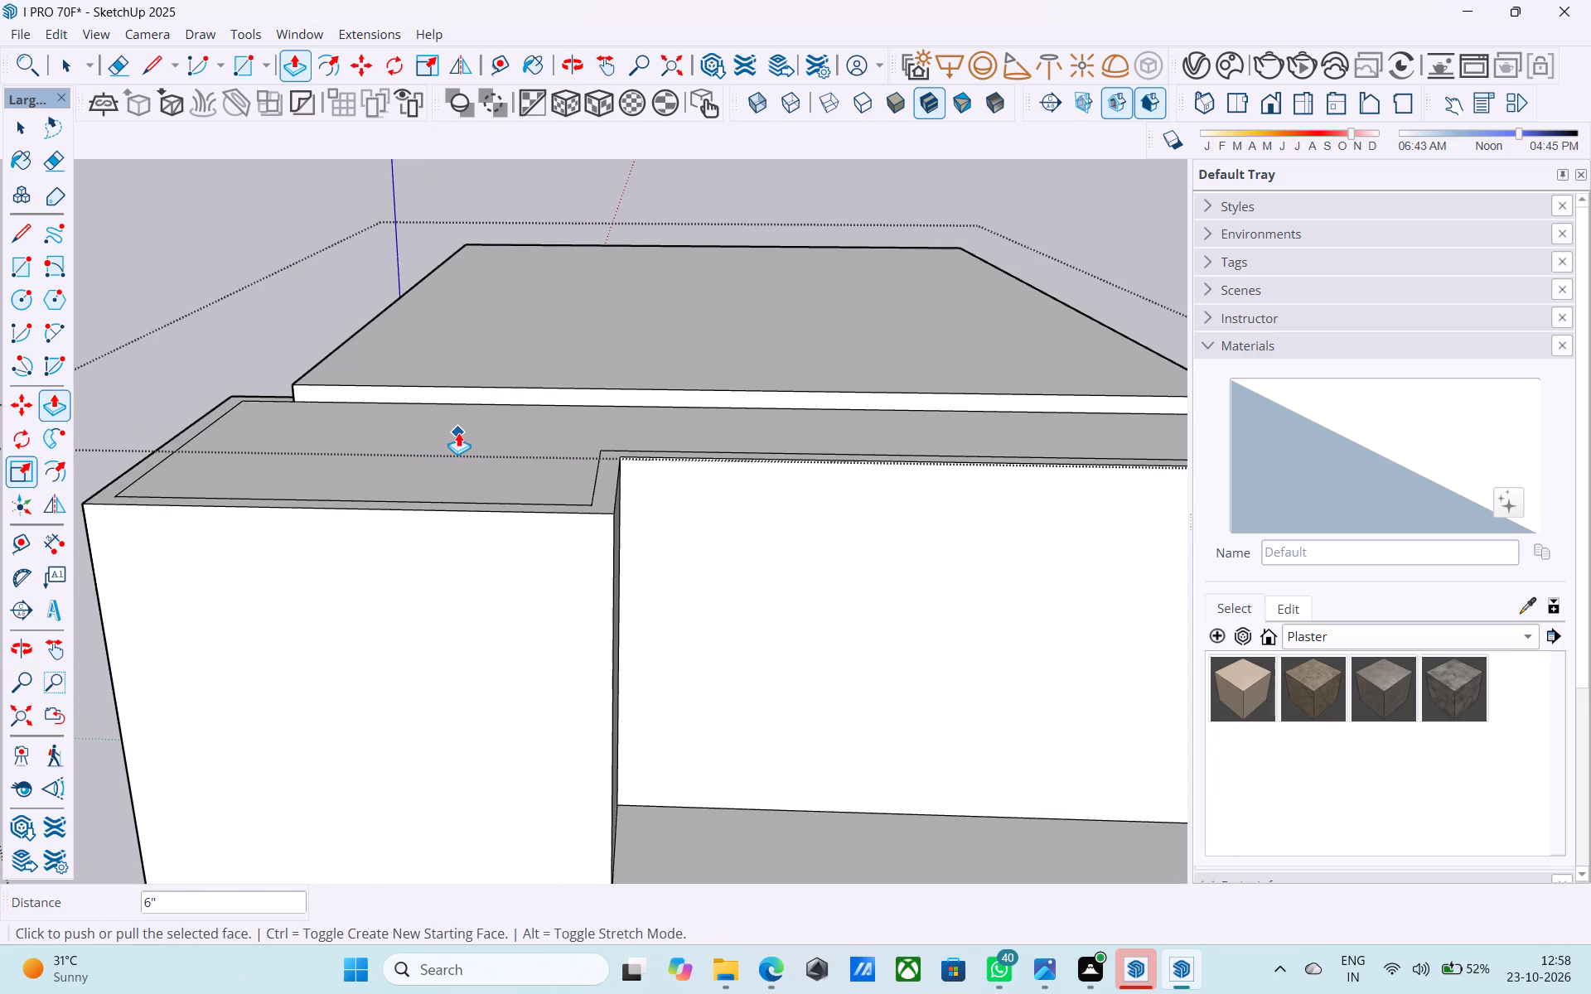
{"action": "scroll", "coordinate": [459, 432], "scroll_direction": "down", "scroll_amount": 6}
{"action": "scroll", "coordinate": [670, 397], "scroll_direction": "down", "scroll_amount": 4}
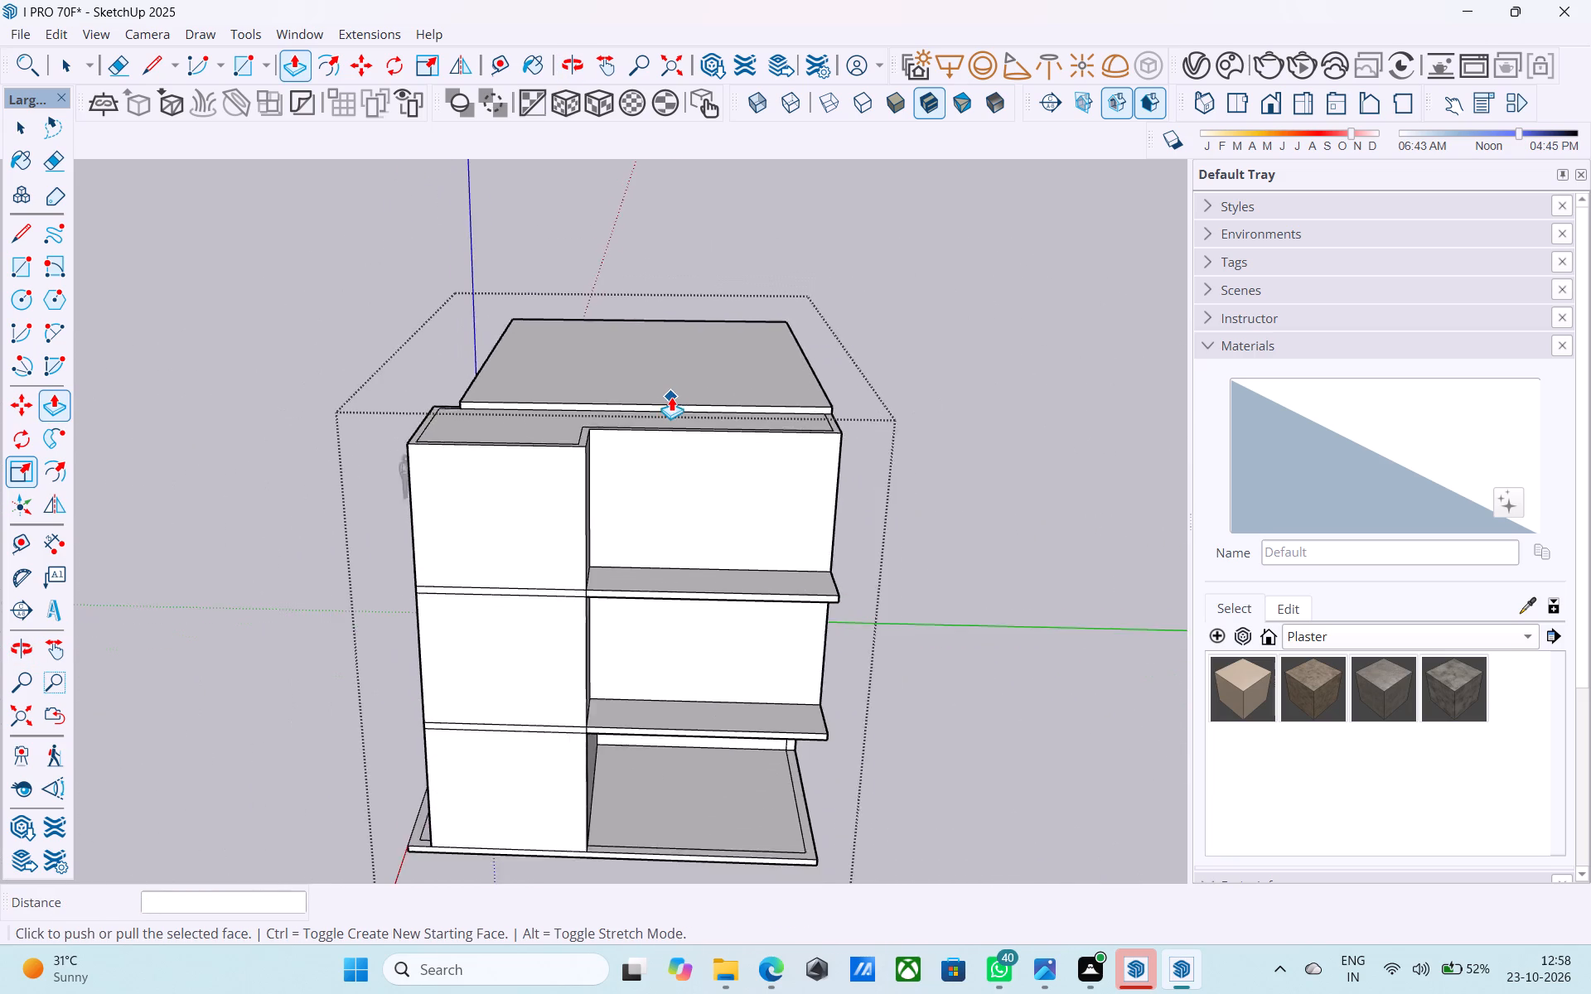
{"action": "scroll", "coordinate": [671, 397], "scroll_direction": "down", "scroll_amount": 1}
{"action": "middle_click_drag", "start_coordinate": [671, 397], "coordinate": [655, 391]}
{"action": "middle_click_drag", "start_coordinate": [546, 384], "coordinate": [499, 391]}
{"action": "scroll", "coordinate": [496, 392], "scroll_direction": "up", "scroll_amount": 9}
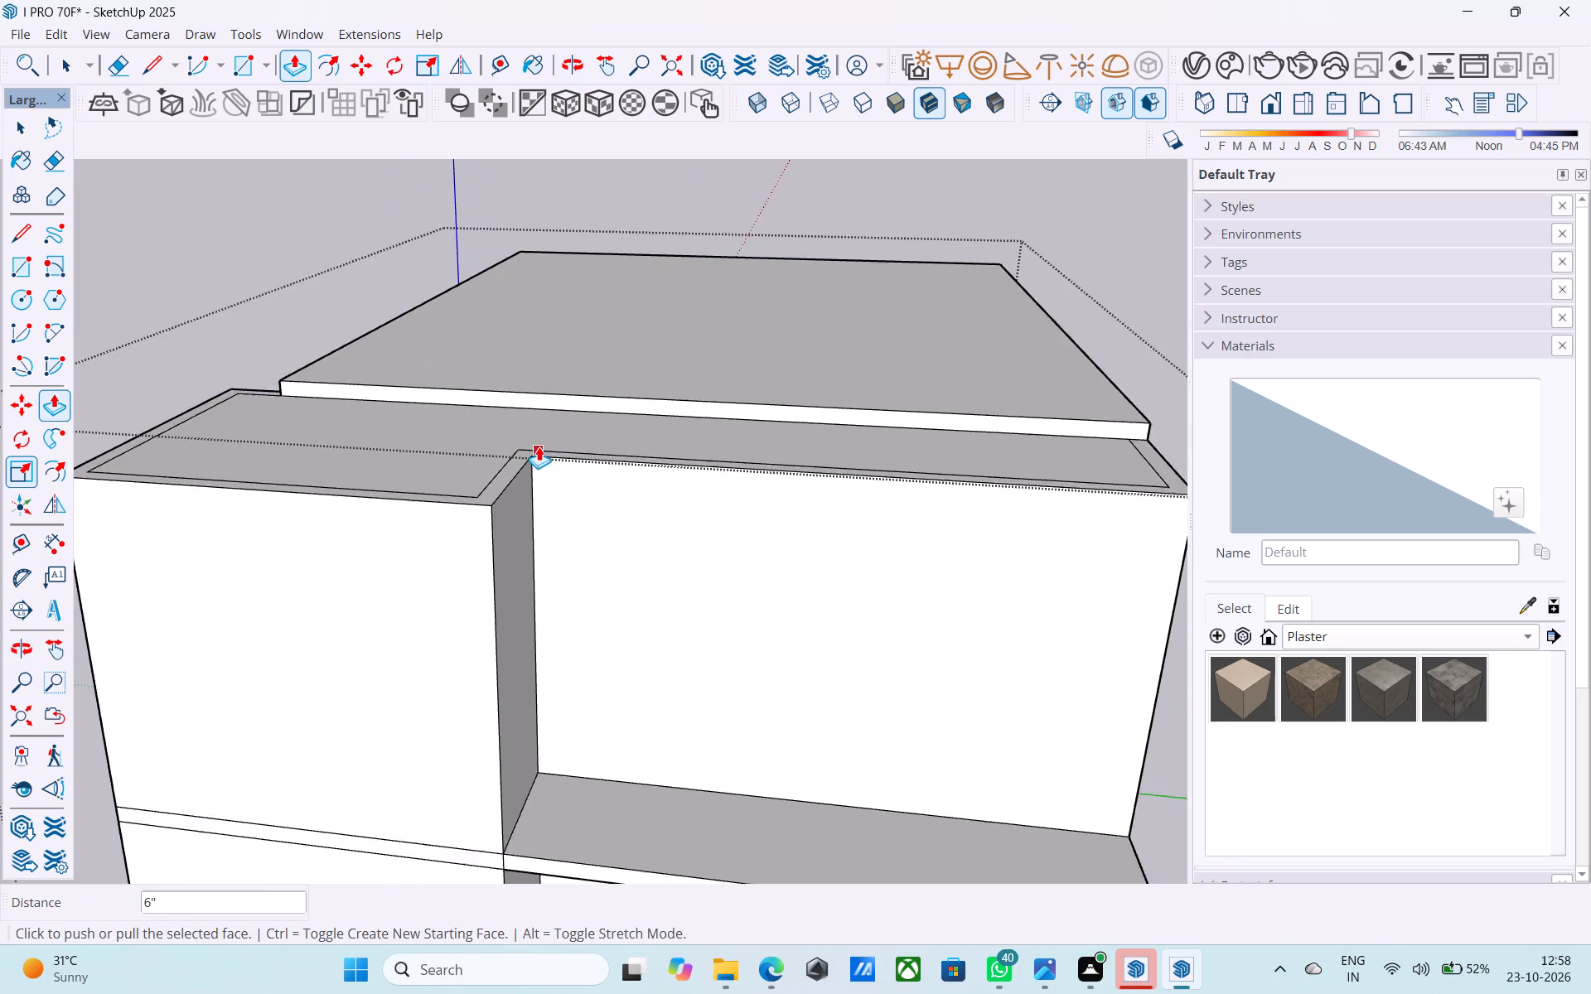
{"action": "scroll", "coordinate": [539, 446], "scroll_direction": "up", "scroll_amount": 5}
{"action": "key", "text": "space"}
{"action": "left_click", "coordinate": [608, 381]}
{"action": "key", "text": "p"}
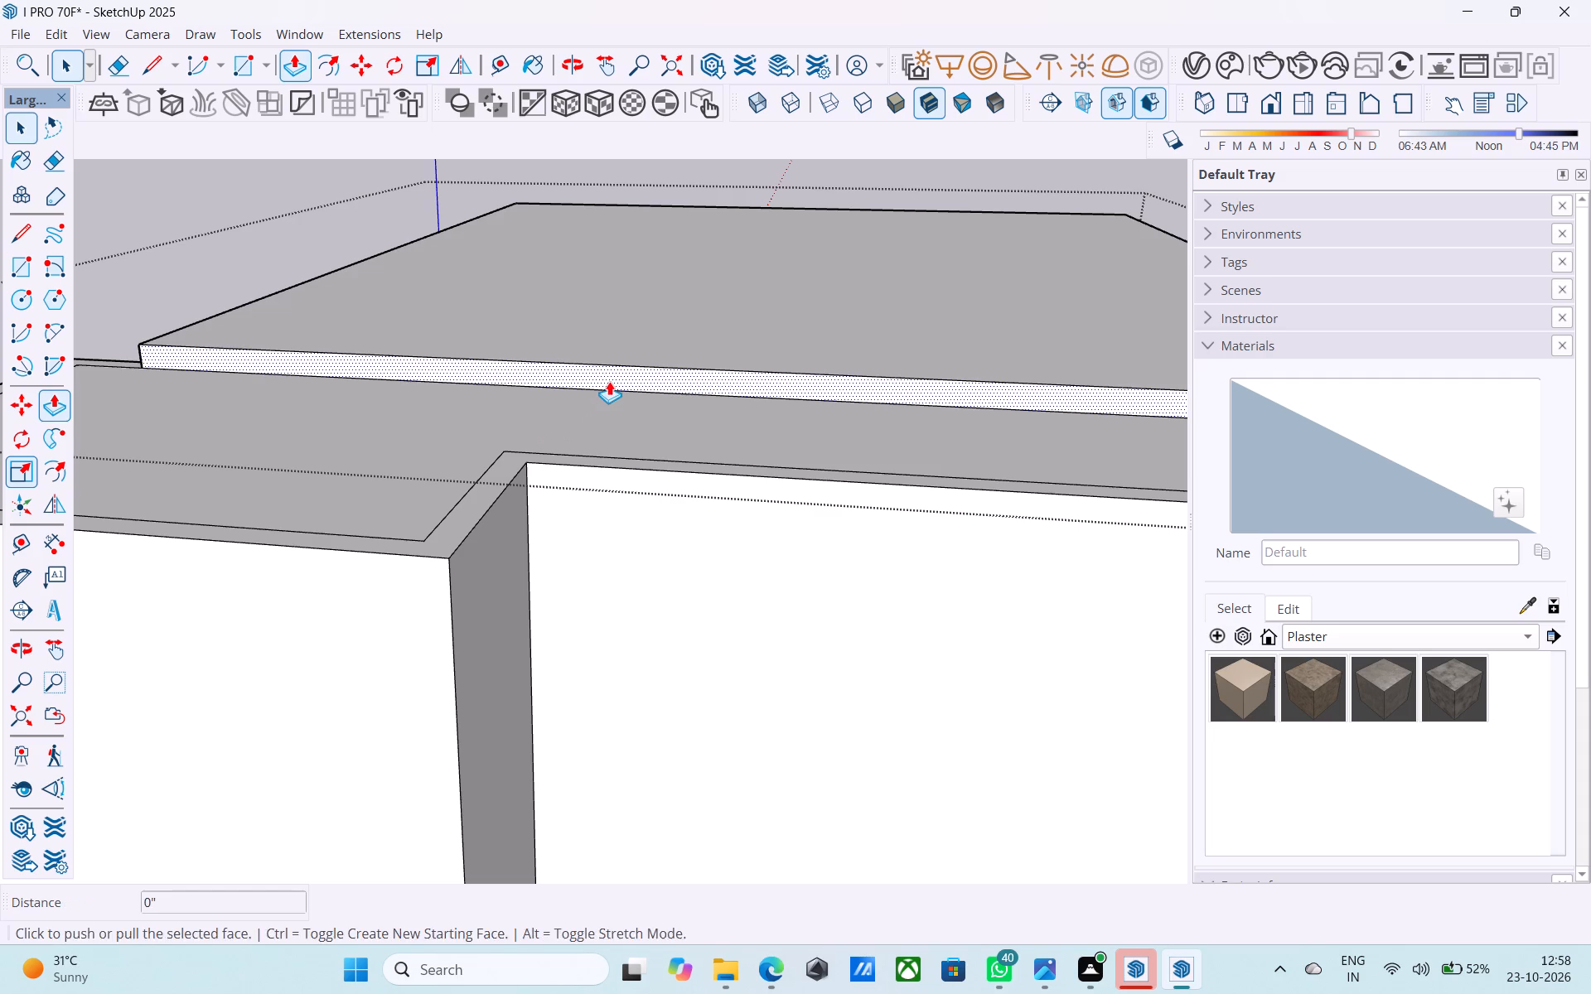
{"action": "left_click", "coordinate": [609, 381]}
{"action": "left_click", "coordinate": [589, 538]}
Push/Pull the slab's jog-side end face again to align it with the recessed top-floor wall's outer face.
{"action": "scroll", "coordinate": [631, 462], "scroll_direction": "down", "scroll_amount": 3}
{"action": "scroll", "coordinate": [631, 462], "scroll_direction": "up", "scroll_amount": 1}
{"action": "scroll", "coordinate": [631, 462], "scroll_direction": "down", "scroll_amount": 4}
{"action": "middle_click_drag", "start_coordinate": [634, 461], "coordinate": [453, 421]}
{"action": "scroll", "coordinate": [714, 353], "scroll_direction": "down", "scroll_amount": 4}
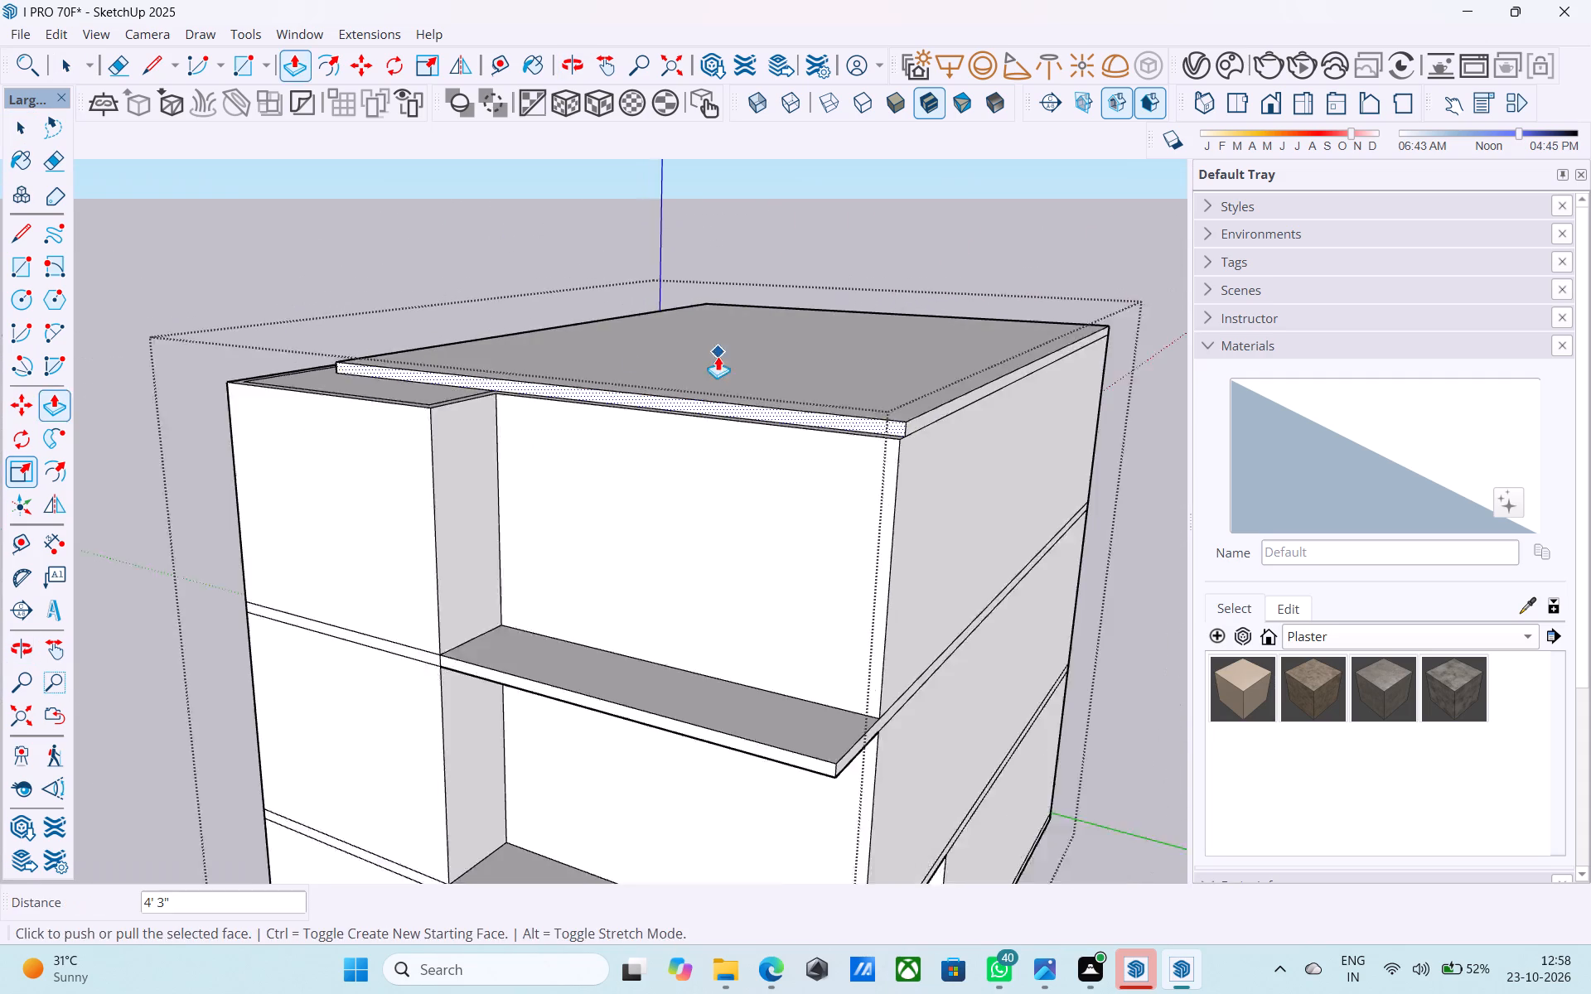
{"action": "middle_click_drag", "start_coordinate": [718, 357], "coordinate": [708, 372]}
{"action": "scroll", "coordinate": [707, 379], "scroll_direction": "up", "scroll_amount": 3}
{"action": "left_click", "coordinate": [694, 422]}
{"action": "left_click", "coordinate": [677, 486]}
Delete the horizontal face covering the top-floor interior beneath the roof slab at the projecting jog block.
{"action": "scroll", "coordinate": [747, 426], "scroll_direction": "down", "scroll_amount": 4}
{"action": "middle_click_drag", "start_coordinate": [689, 445], "coordinate": [886, 384]}
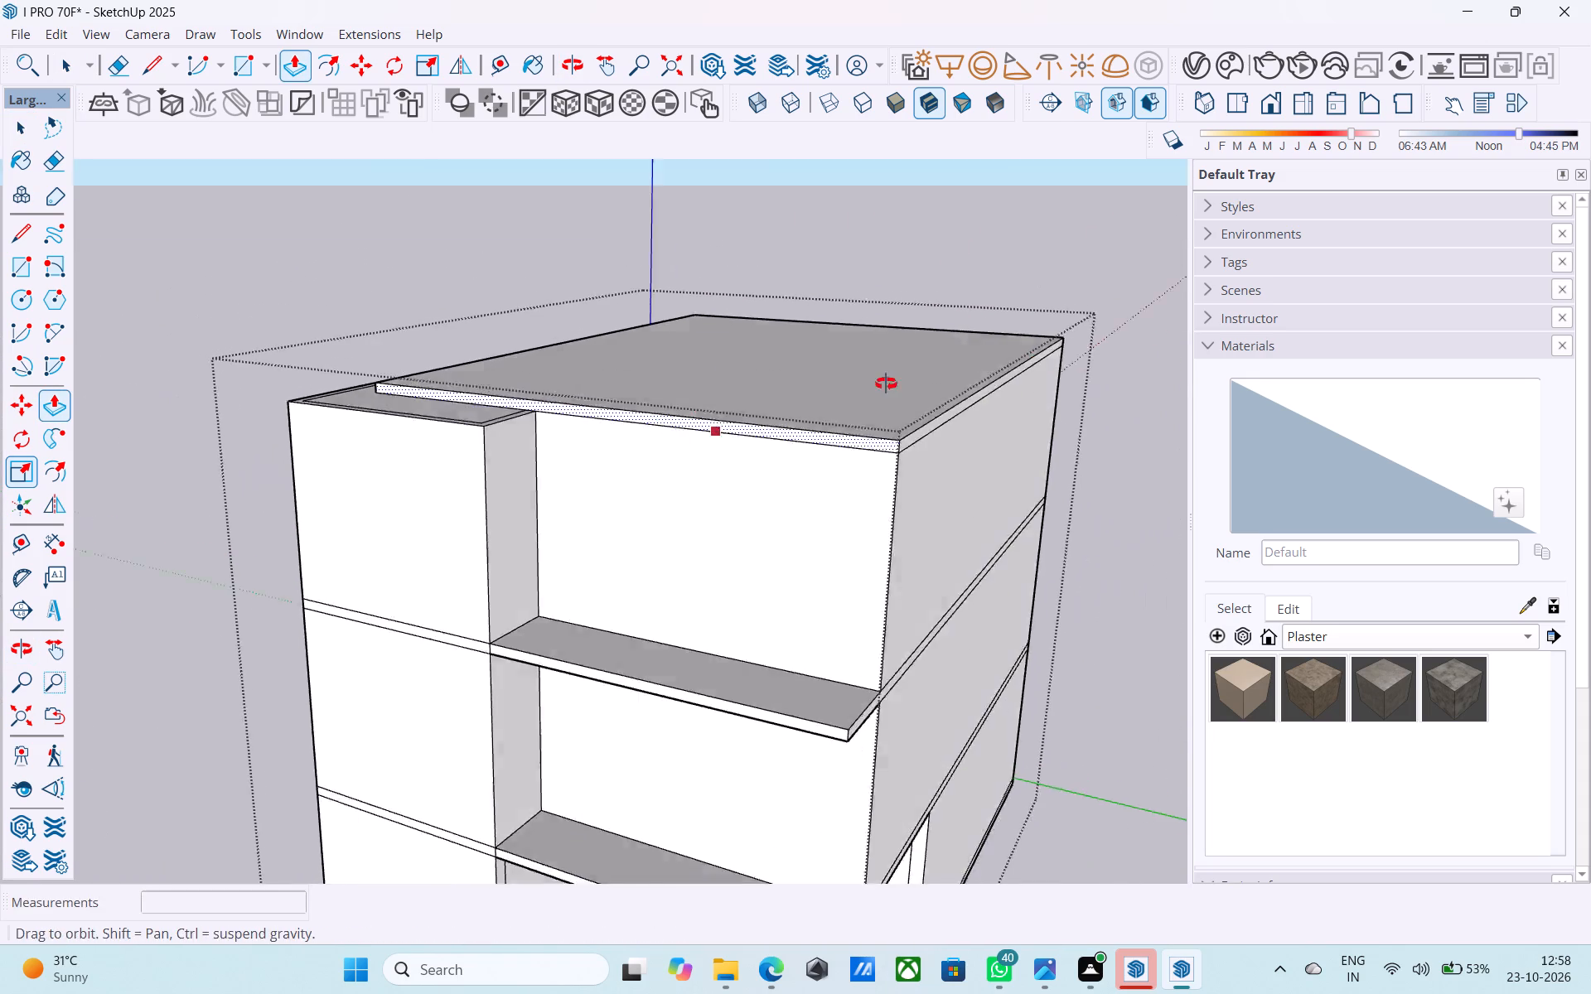
{"action": "middle_click_drag", "start_coordinate": [886, 384], "coordinate": [1129, 351]}
{"action": "middle_click_drag", "start_coordinate": [873, 365], "coordinate": [844, 557]}
{"action": "scroll", "coordinate": [679, 630], "scroll_direction": "up", "scroll_amount": 5}
{"action": "scroll", "coordinate": [568, 382], "scroll_direction": "down", "scroll_amount": 10}
{"action": "scroll", "coordinate": [573, 541], "scroll_direction": "up", "scroll_amount": 10}
{"action": "key", "text": "space"}
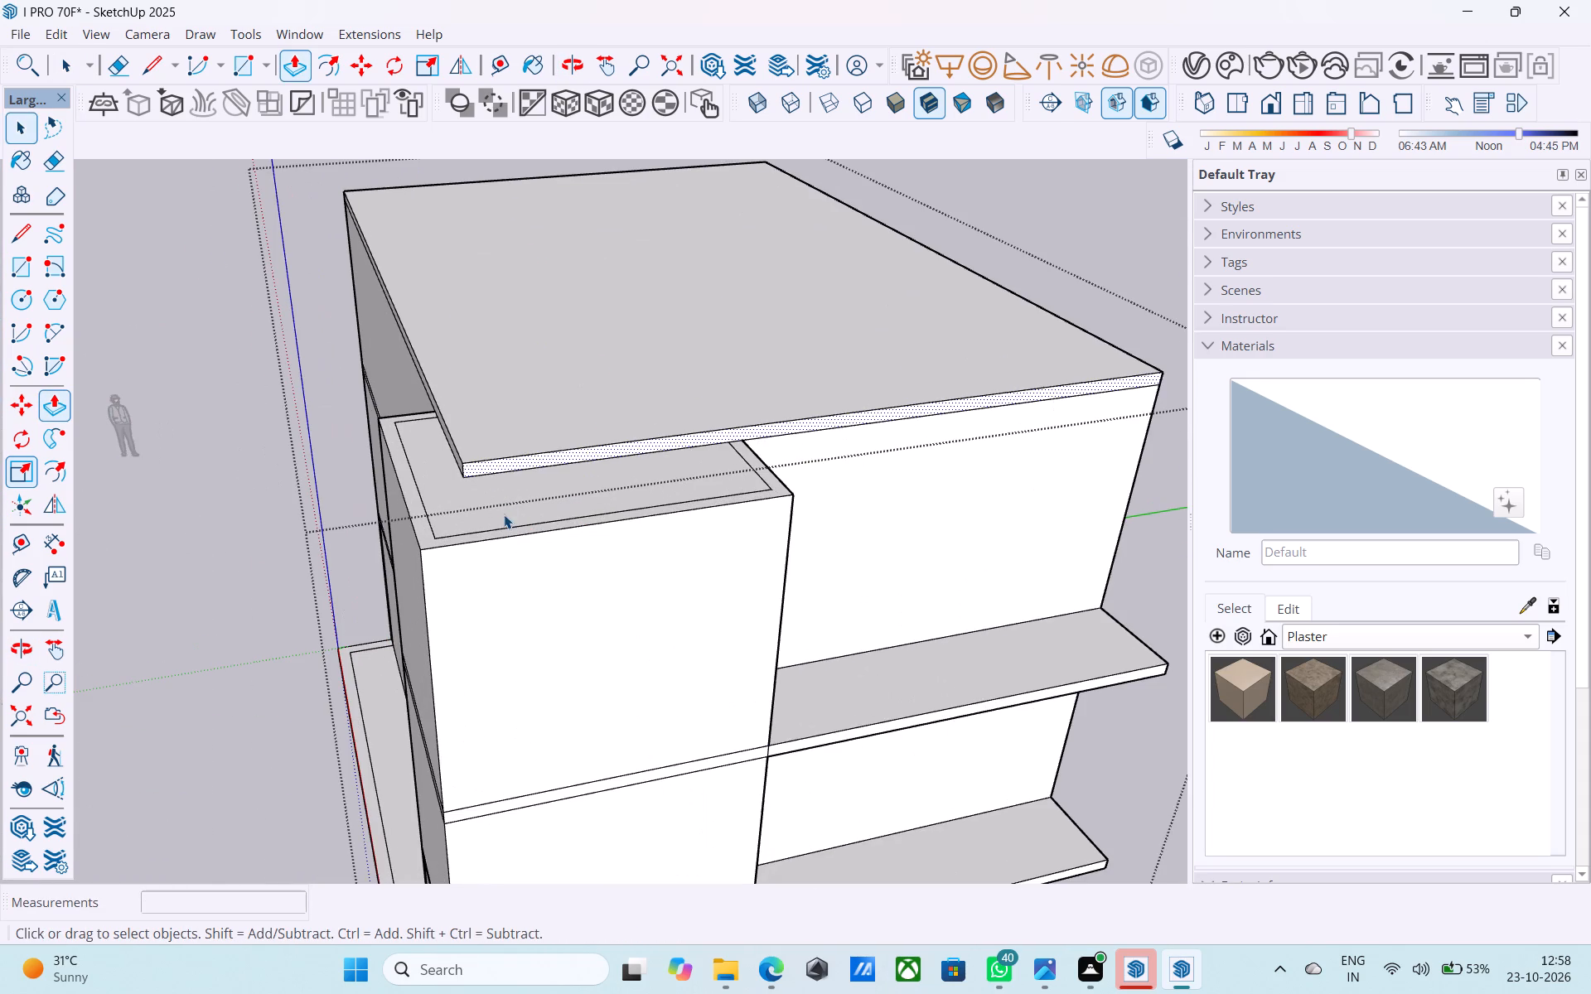
{"action": "left_click", "coordinate": [504, 514]}
{"action": "key", "text": "Delete"}
Draw a 6" vertical line across the roof slab's long side face at the jog block's corner.
{"action": "scroll", "coordinate": [489, 488], "scroll_direction": "up", "scroll_amount": 1}
{"action": "middle_click_drag", "start_coordinate": [489, 488], "coordinate": [517, 487]}
{"action": "scroll", "coordinate": [517, 487], "scroll_direction": "up", "scroll_amount": 8}
{"action": "scroll", "coordinate": [575, 408], "scroll_direction": "down", "scroll_amount": 3}
{"action": "middle_click_drag", "start_coordinate": [576, 408], "coordinate": [829, 431]}
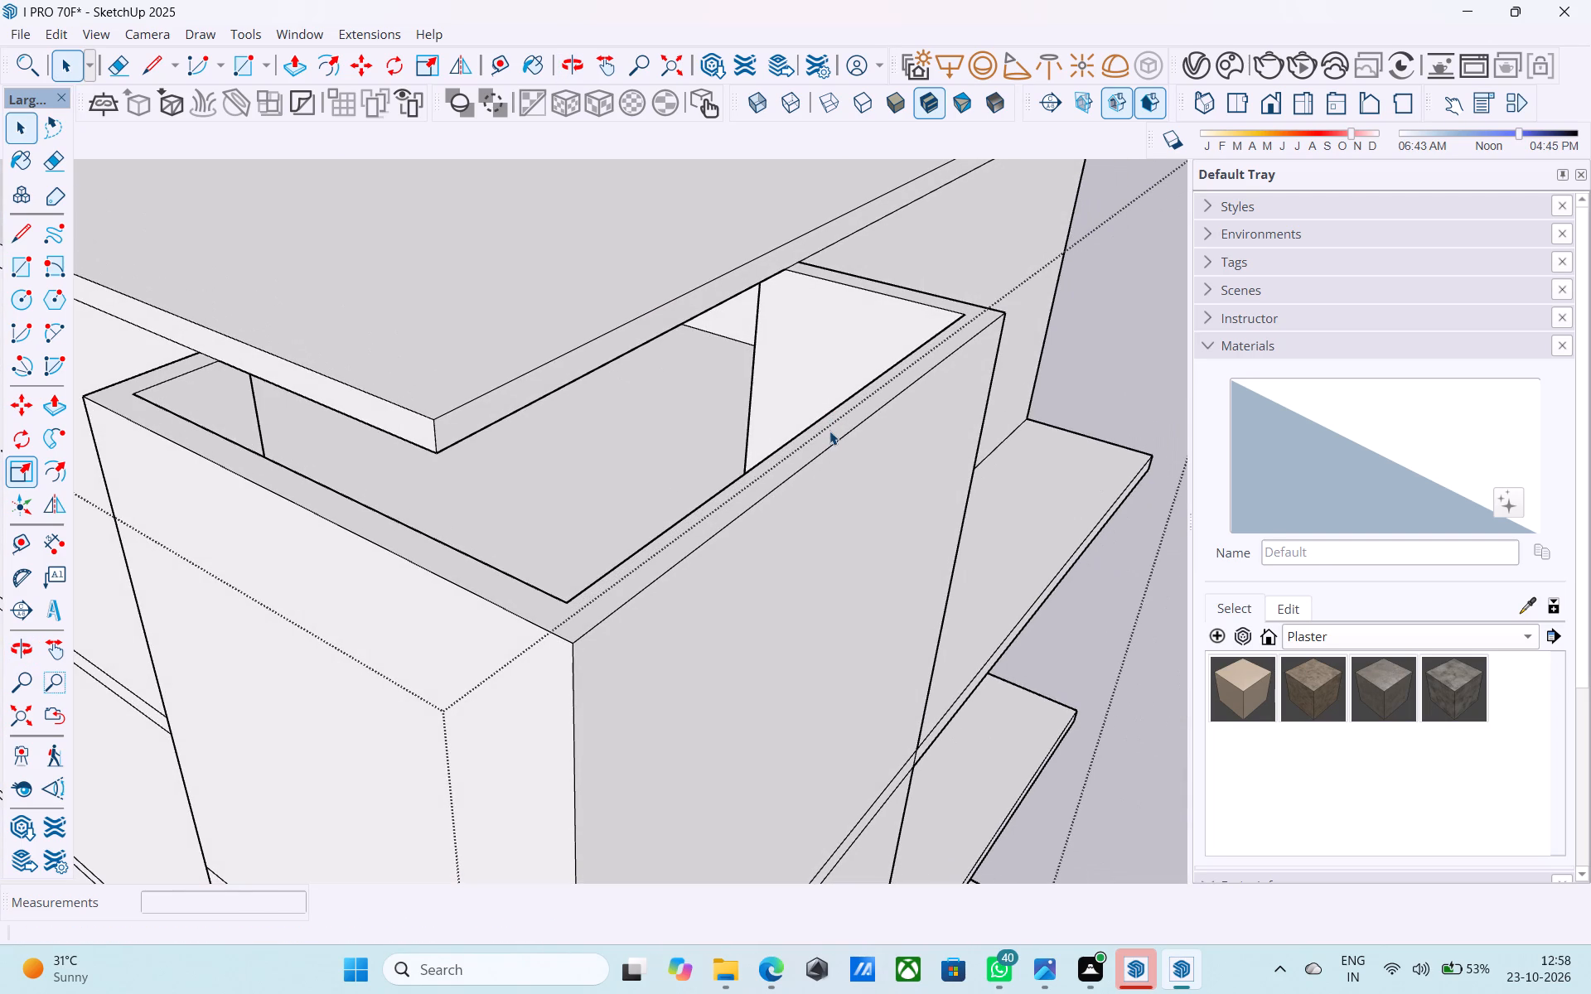
{"action": "scroll", "coordinate": [902, 415], "scroll_direction": "down", "scroll_amount": 3}
{"action": "middle_click_drag", "start_coordinate": [568, 456], "coordinate": [720, 488]}
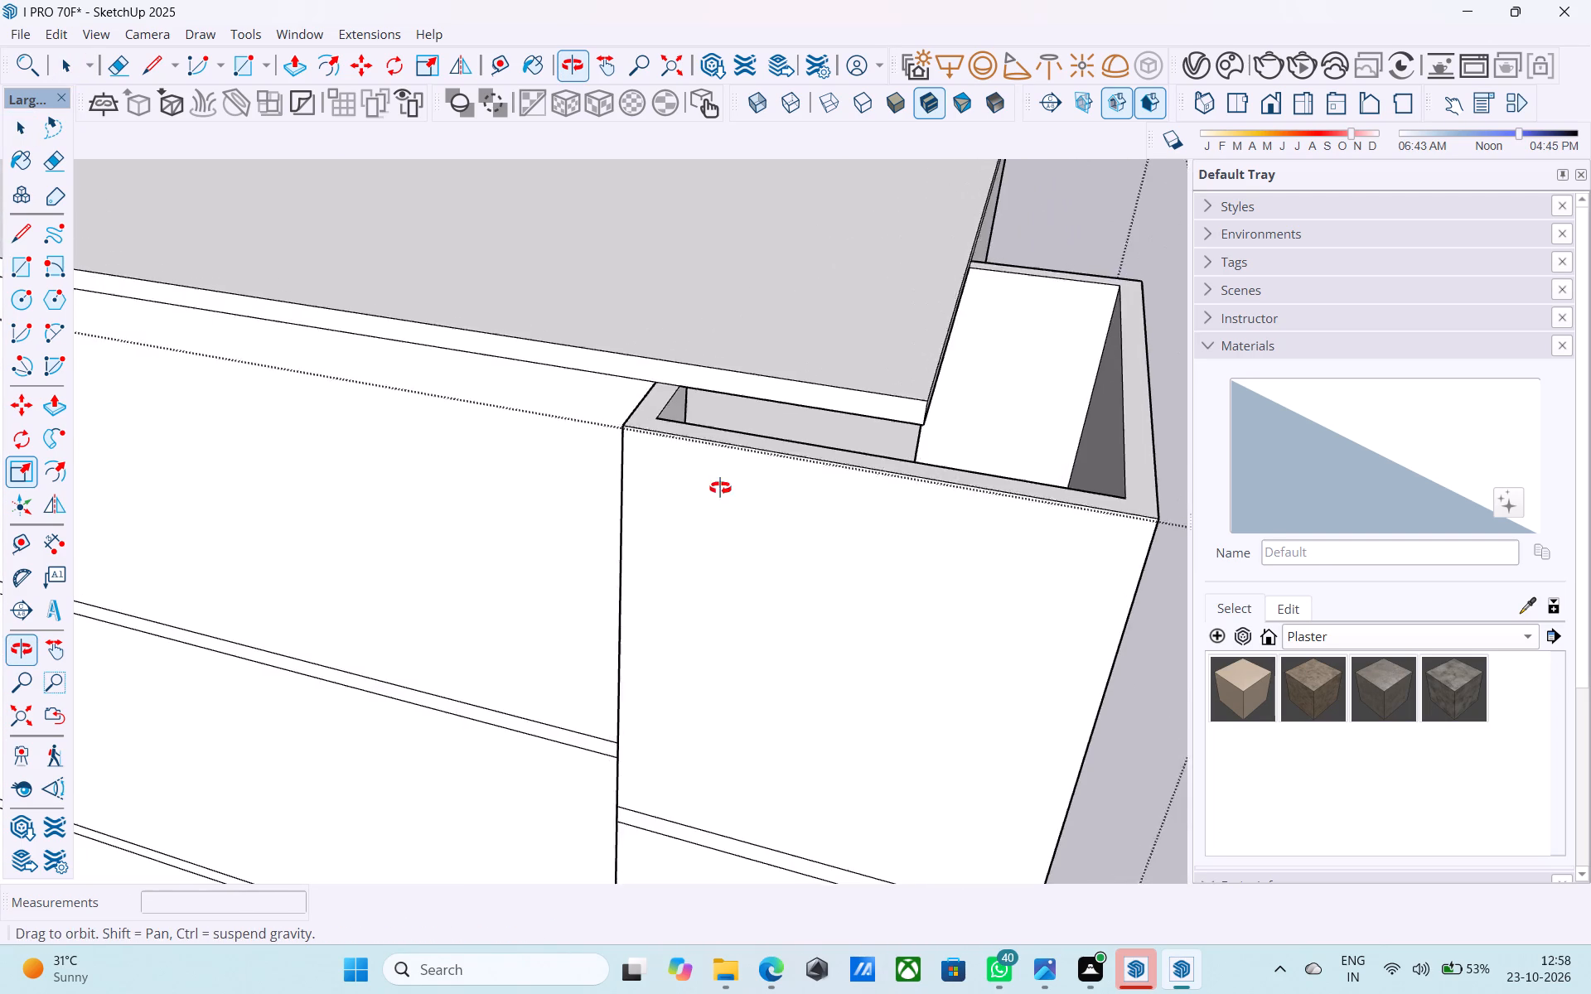
{"action": "middle_click_drag", "start_coordinate": [720, 488], "coordinate": [727, 512]}
{"action": "key", "text": "l"}
{"action": "scroll", "coordinate": [658, 520], "scroll_direction": "up", "scroll_amount": 5}
{"action": "left_click", "coordinate": [701, 533]}
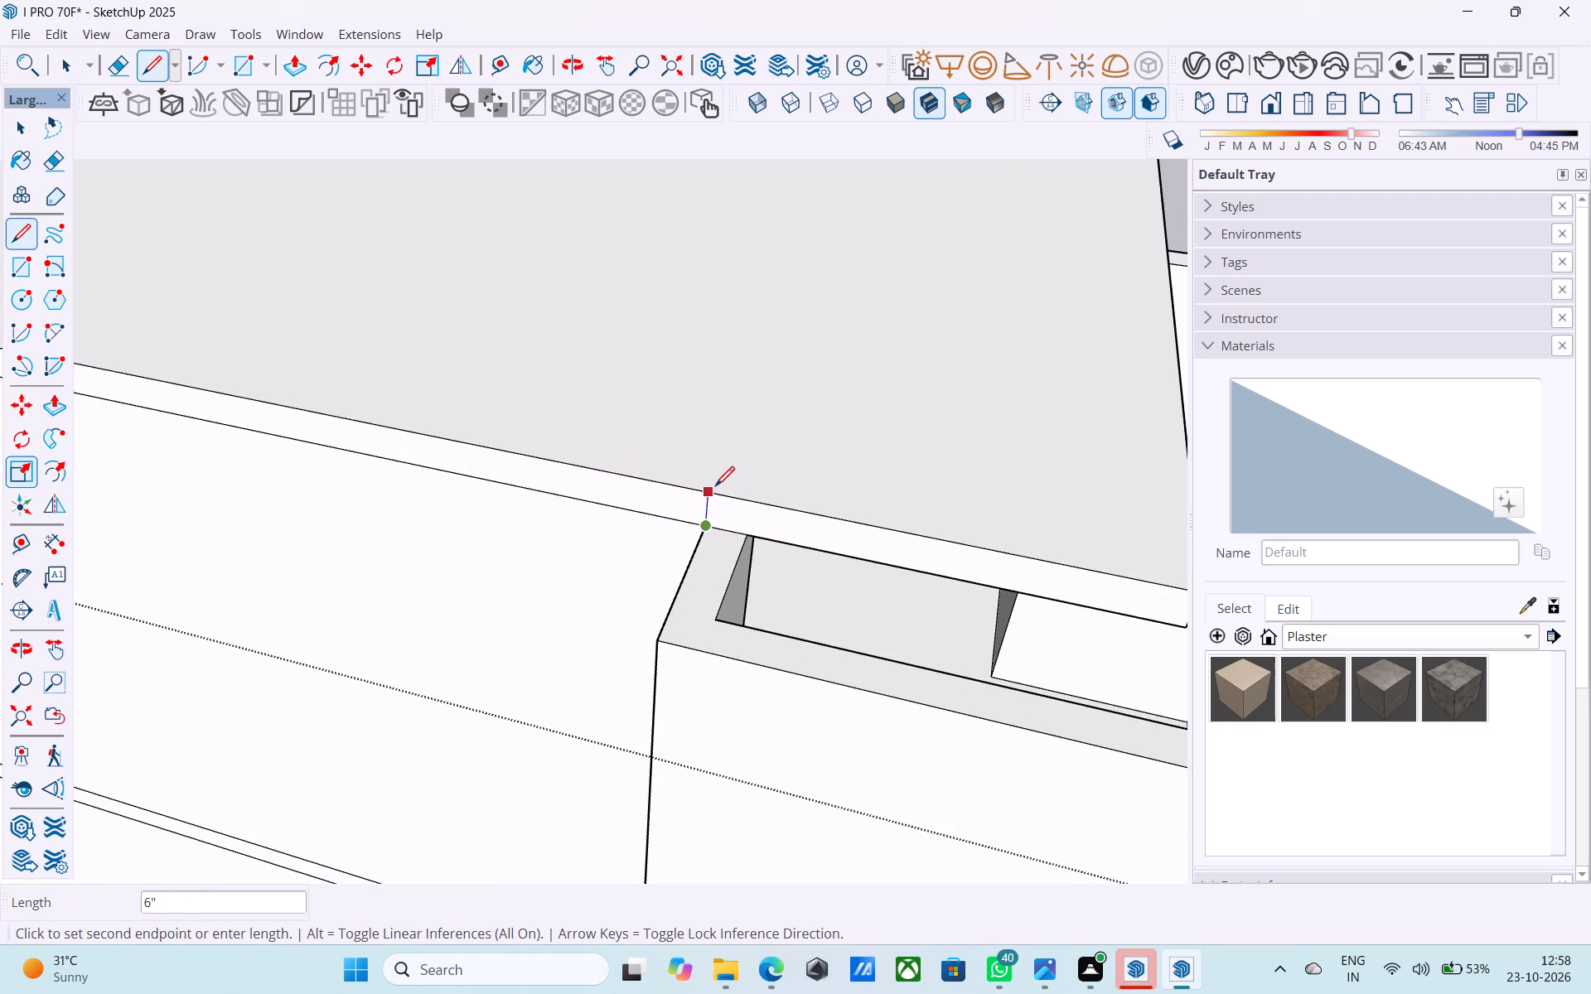
{"action": "left_click", "coordinate": [715, 488]}
{"action": "scroll", "coordinate": [594, 403], "scroll_direction": "down", "scroll_amount": 7}
{"action": "key", "text": "space"}
Push/Pull the split-off portion of the slab's long side face outward 2' to the jog block's outer face.
{"action": "scroll", "coordinate": [706, 475], "scroll_direction": "up", "scroll_amount": 5}
{"action": "left_click", "coordinate": [706, 475]}
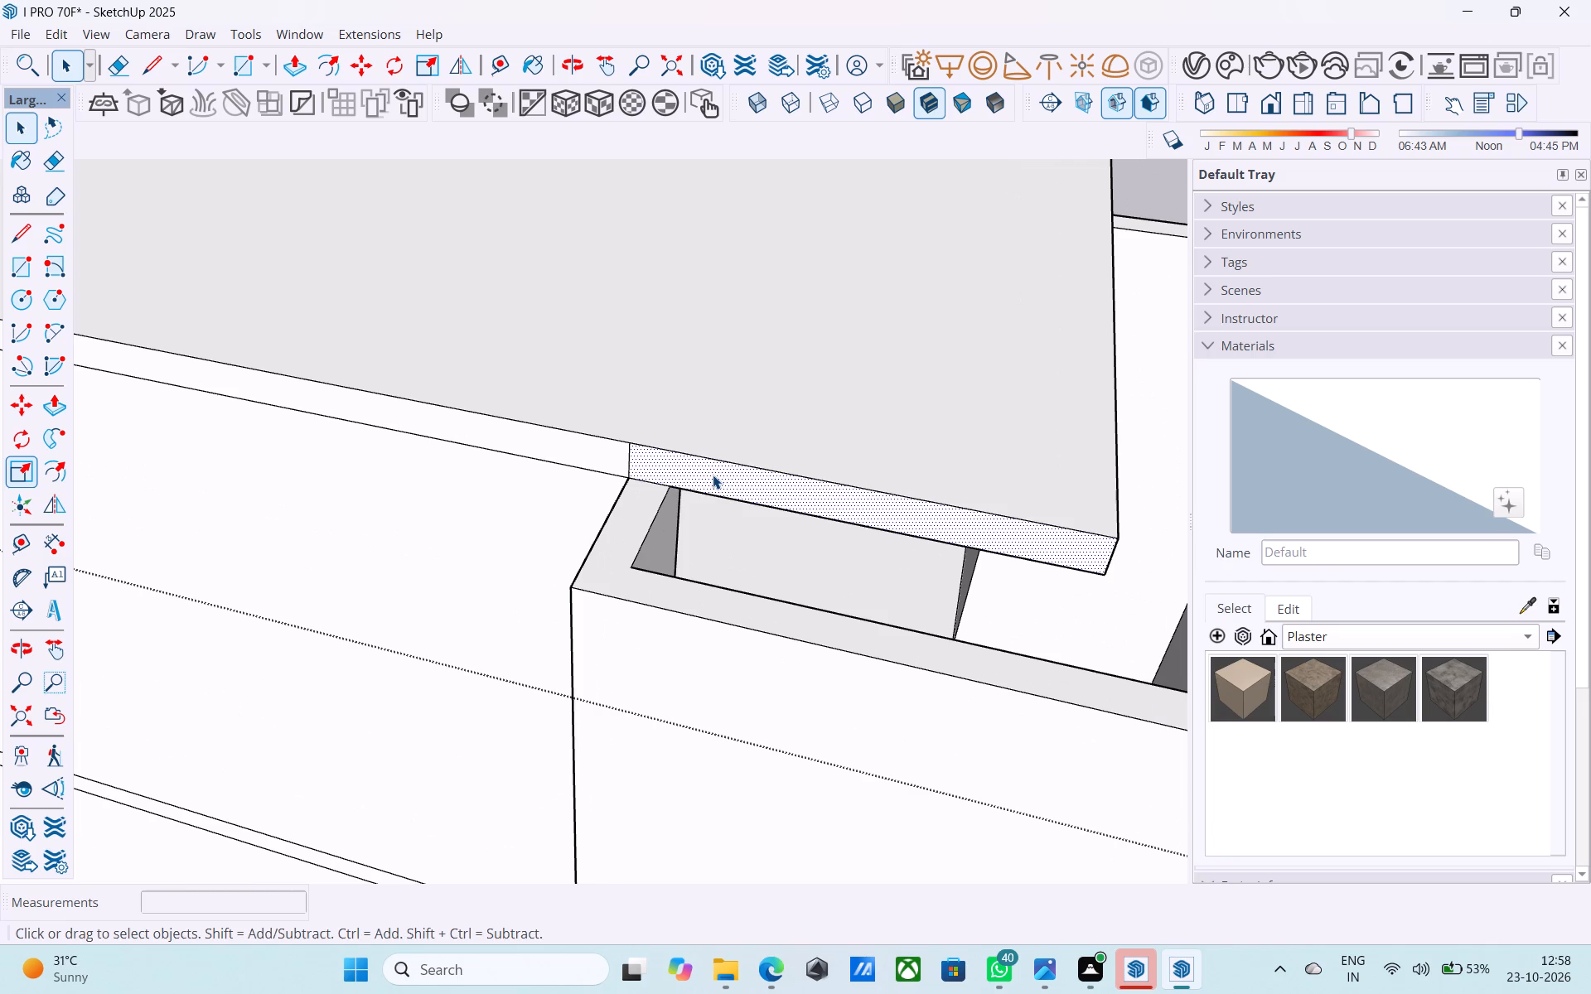
{"action": "key", "text": "p"}
{"action": "left_click", "coordinate": [713, 475]}
{"action": "left_click", "coordinate": [668, 641]}
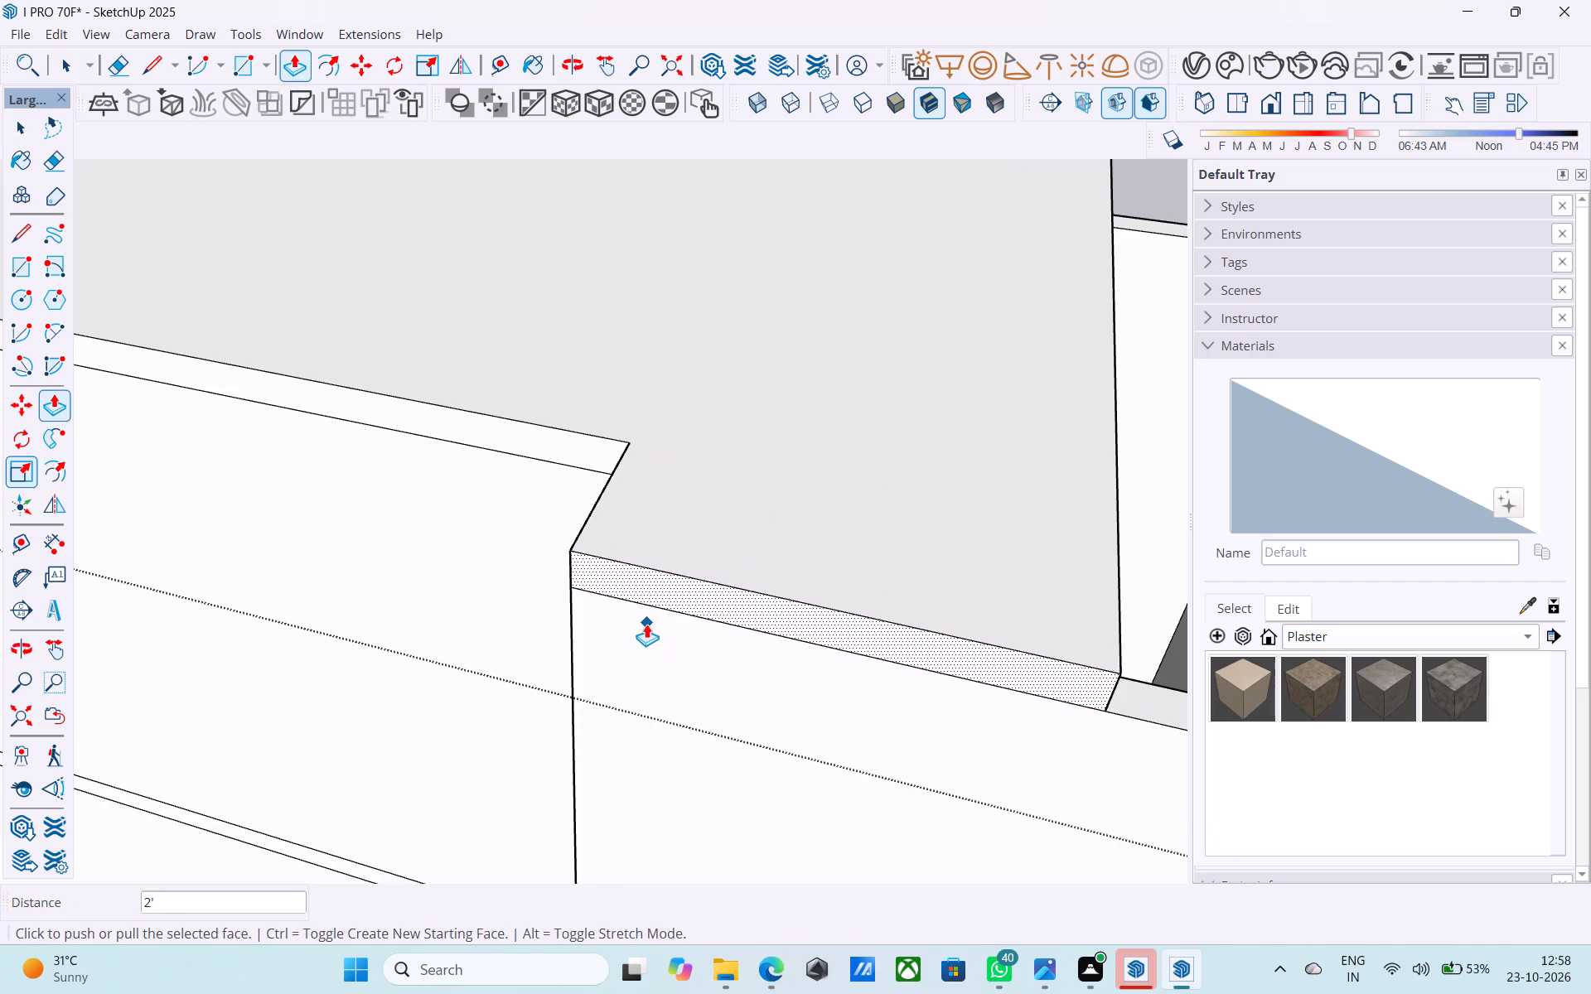
Draw a vertical line across the slab's end face where the jog block's other side wall meets it.
{"action": "middle_click_drag", "start_coordinate": [622, 607], "coordinate": [465, 549]}
{"action": "scroll", "coordinate": [463, 548], "scroll_direction": "down", "scroll_amount": 9}
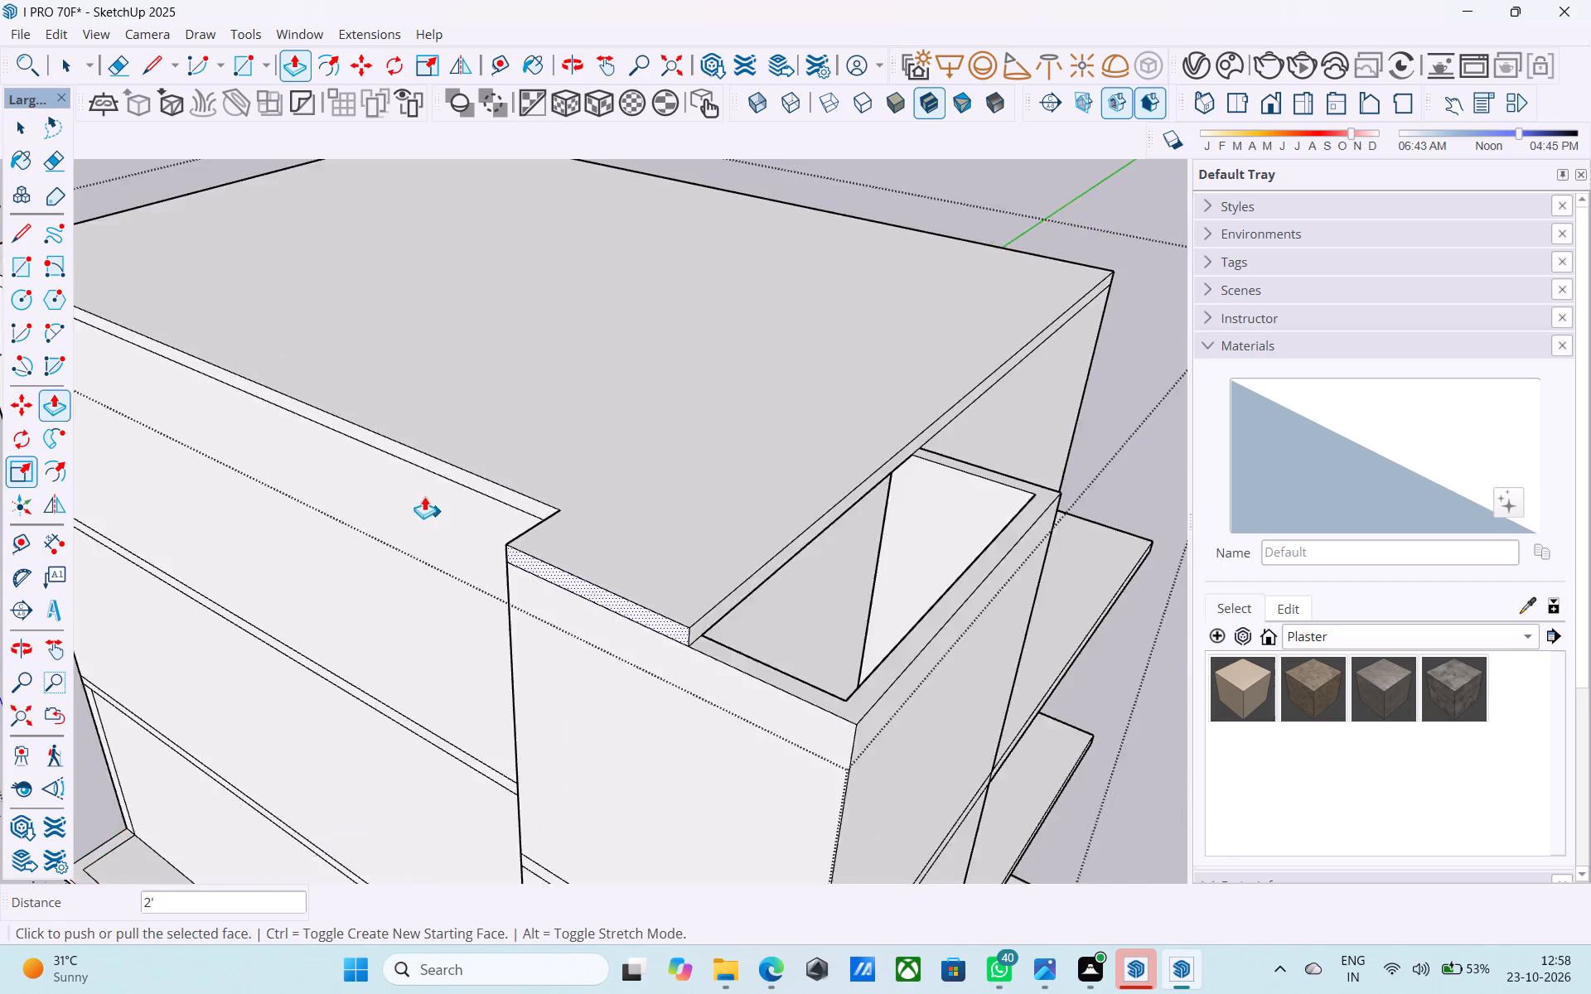
{"action": "scroll", "coordinate": [424, 496], "scroll_direction": "down", "scroll_amount": 4}
{"action": "middle_click_drag", "start_coordinate": [578, 470], "coordinate": [323, 428]}
{"action": "middle_click_drag", "start_coordinate": [506, 431], "coordinate": [573, 476]}
{"action": "key", "text": "l"}
{"action": "scroll", "coordinate": [575, 476], "scroll_direction": "up", "scroll_amount": 7}
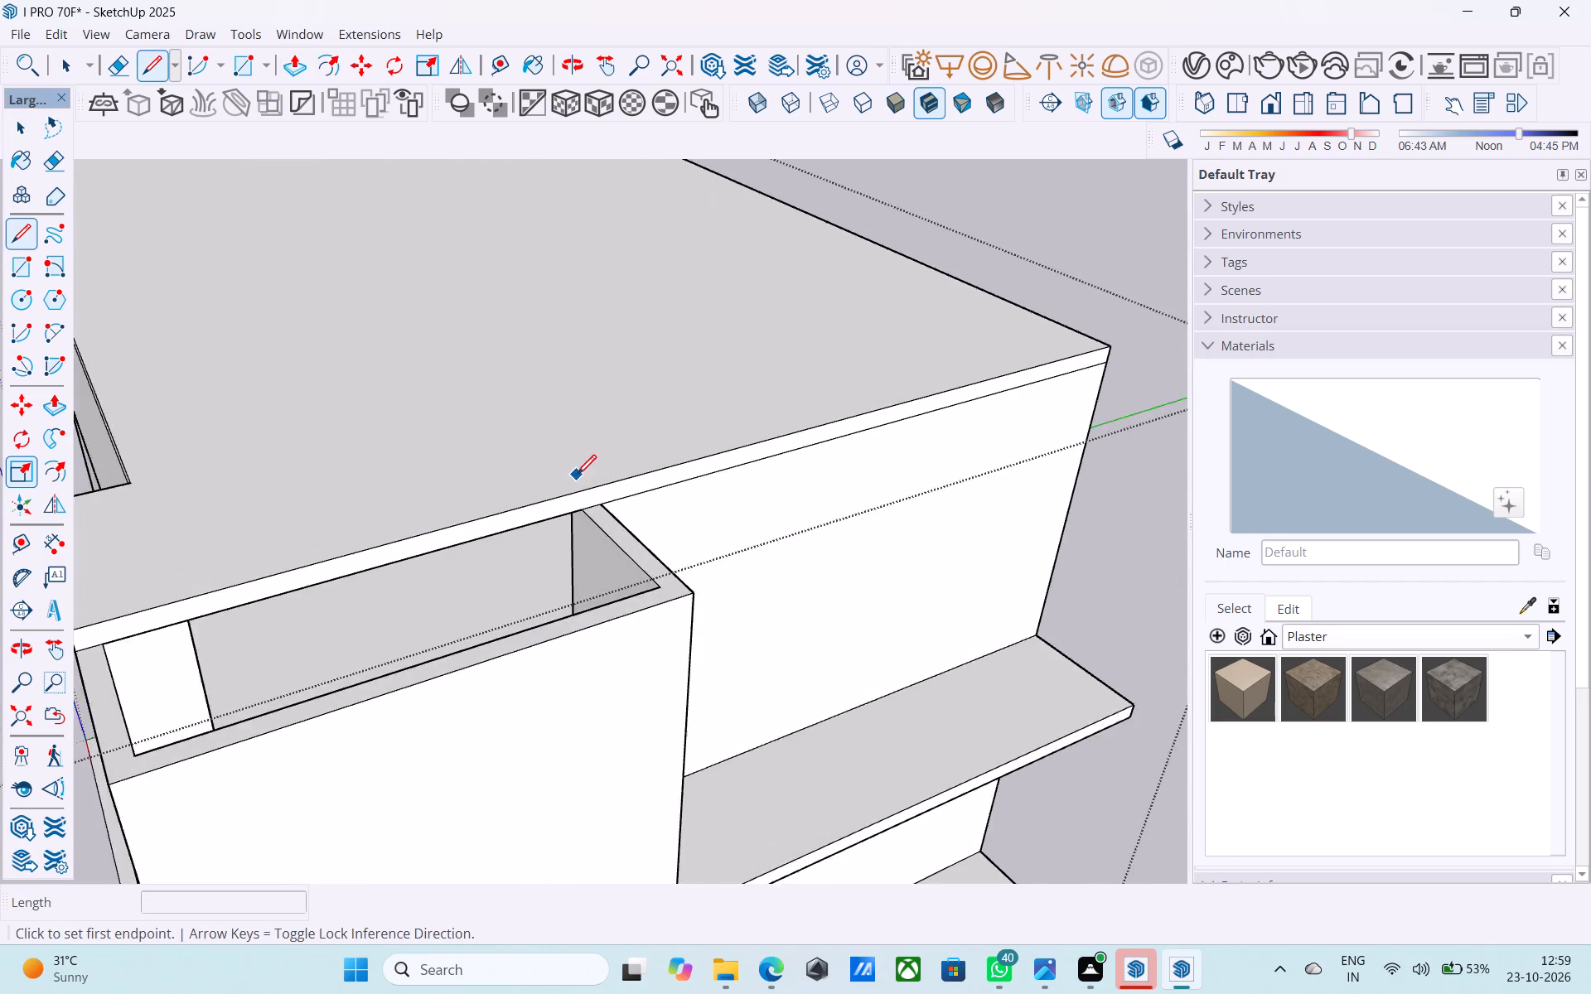
{"action": "scroll", "coordinate": [577, 476], "scroll_direction": "up", "scroll_amount": 2}
{"action": "left_click", "coordinate": [612, 514]}
{"action": "left_click", "coordinate": [604, 493]}
{"action": "scroll", "coordinate": [617, 350], "scroll_direction": "down", "scroll_amount": 7}
{"action": "scroll", "coordinate": [621, 408], "scroll_direction": "up", "scroll_amount": 7}
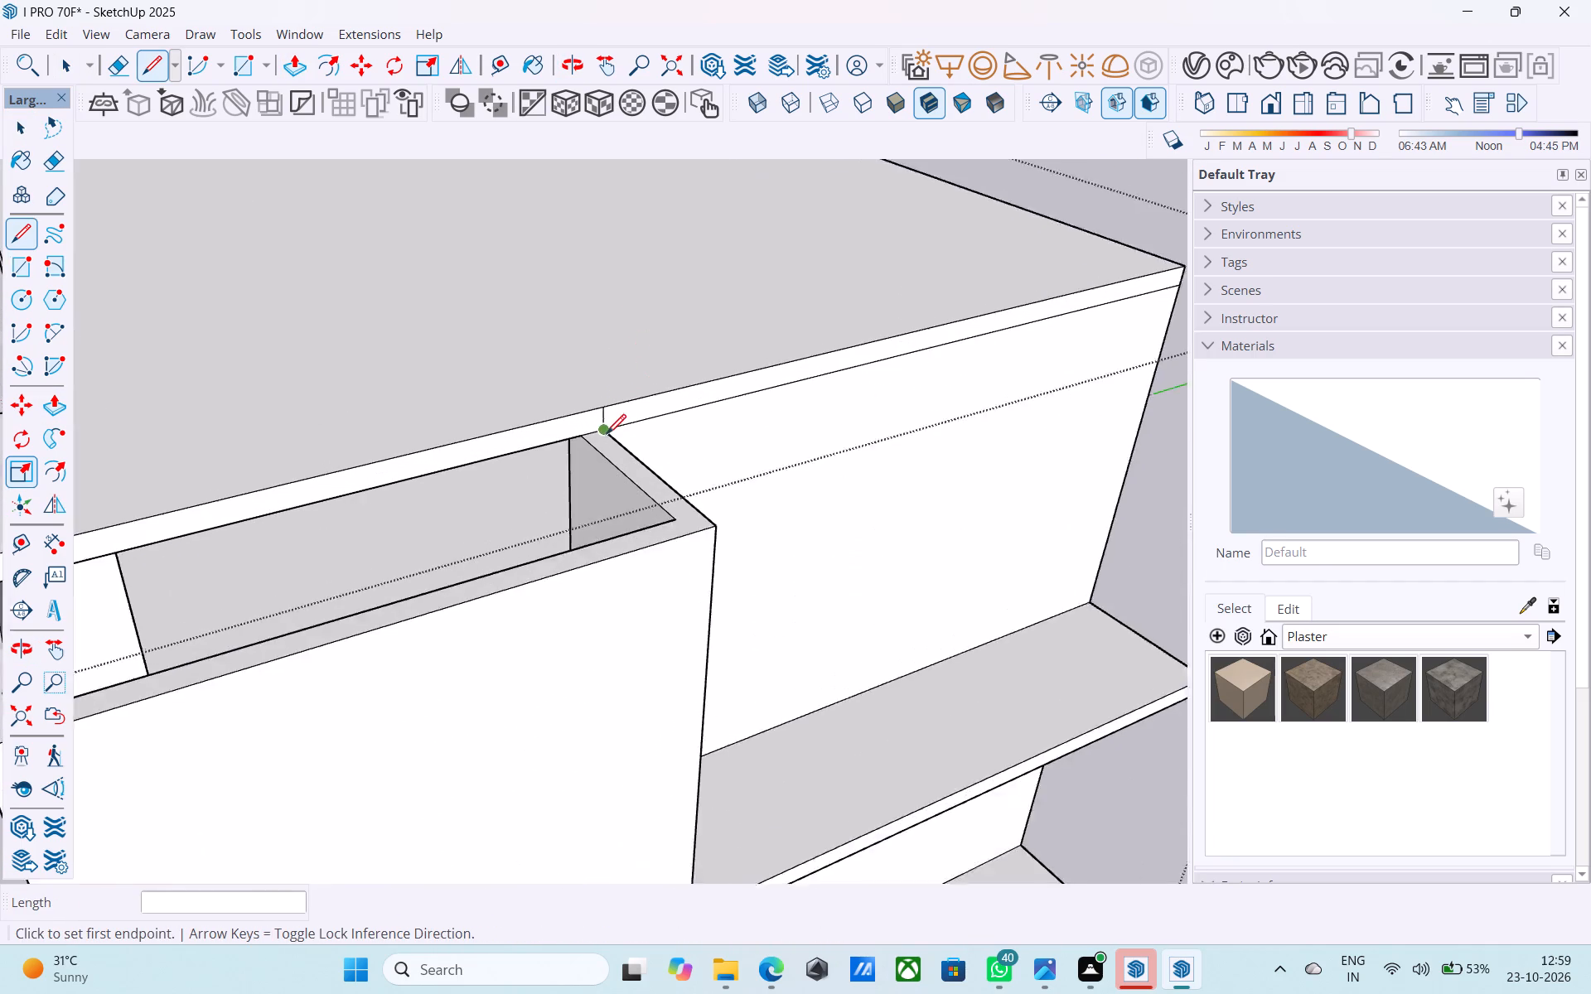
{"action": "scroll", "coordinate": [607, 436], "scroll_direction": "up", "scroll_amount": 6}
{"action": "left_click", "coordinate": [600, 433]}
{"action": "key", "text": "space"}
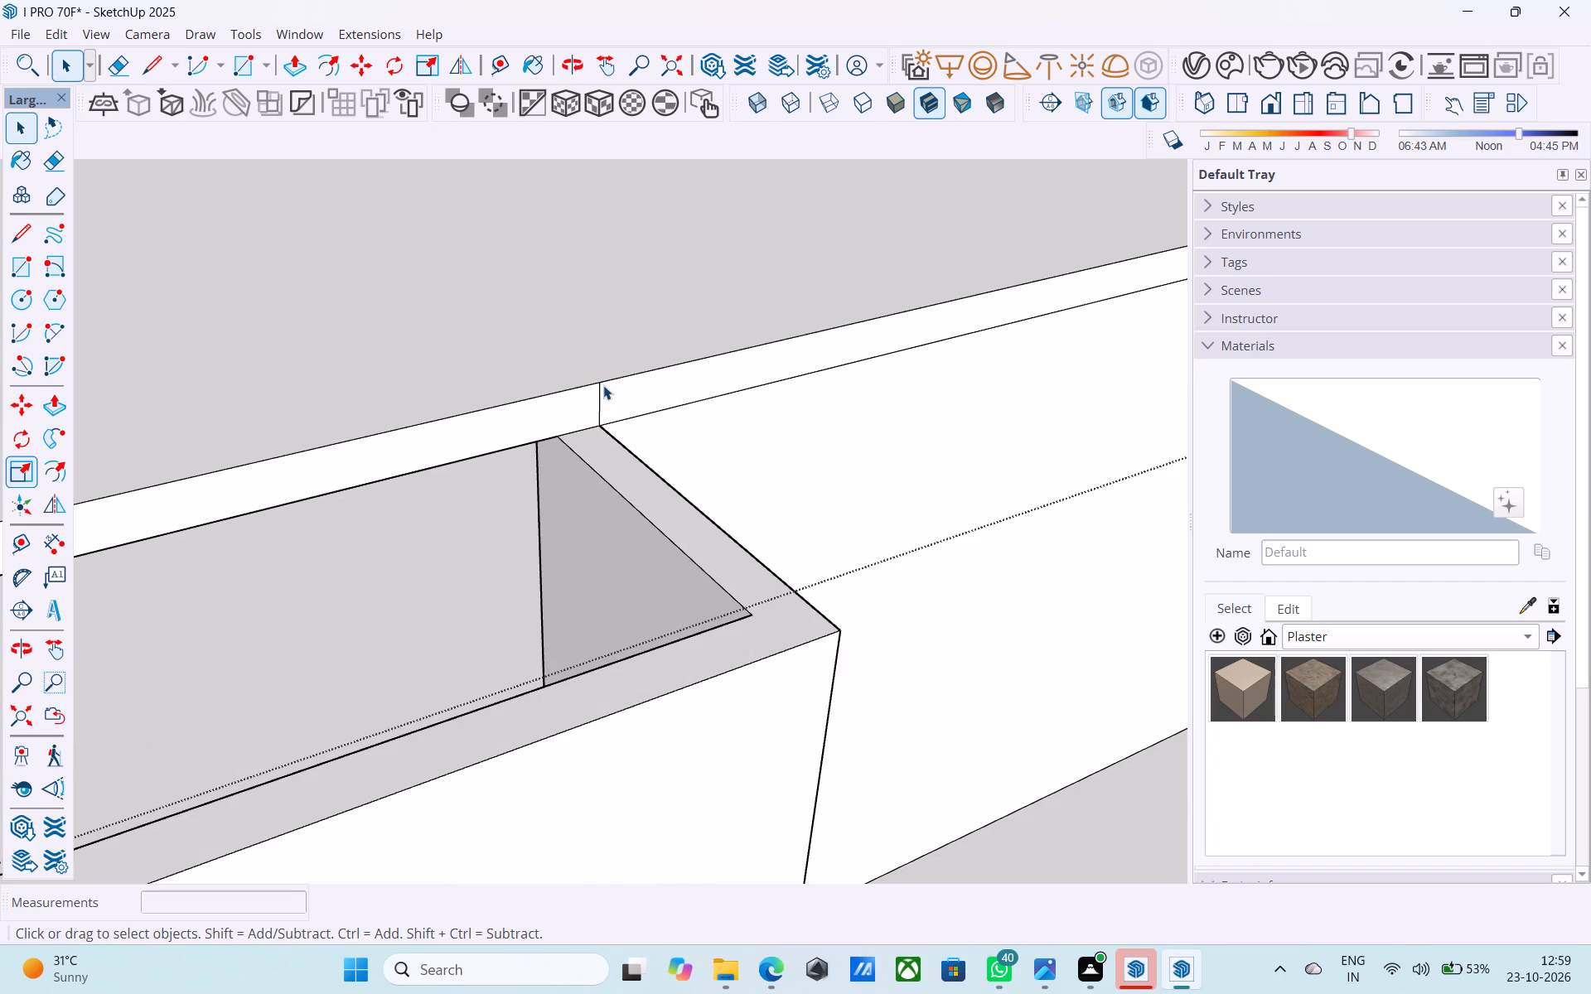
Push/Pull the split-off portion of the slab's end face outward 4' to the jog block's outer end wall.
{"action": "scroll", "coordinate": [605, 389], "scroll_direction": "down", "scroll_amount": 1}
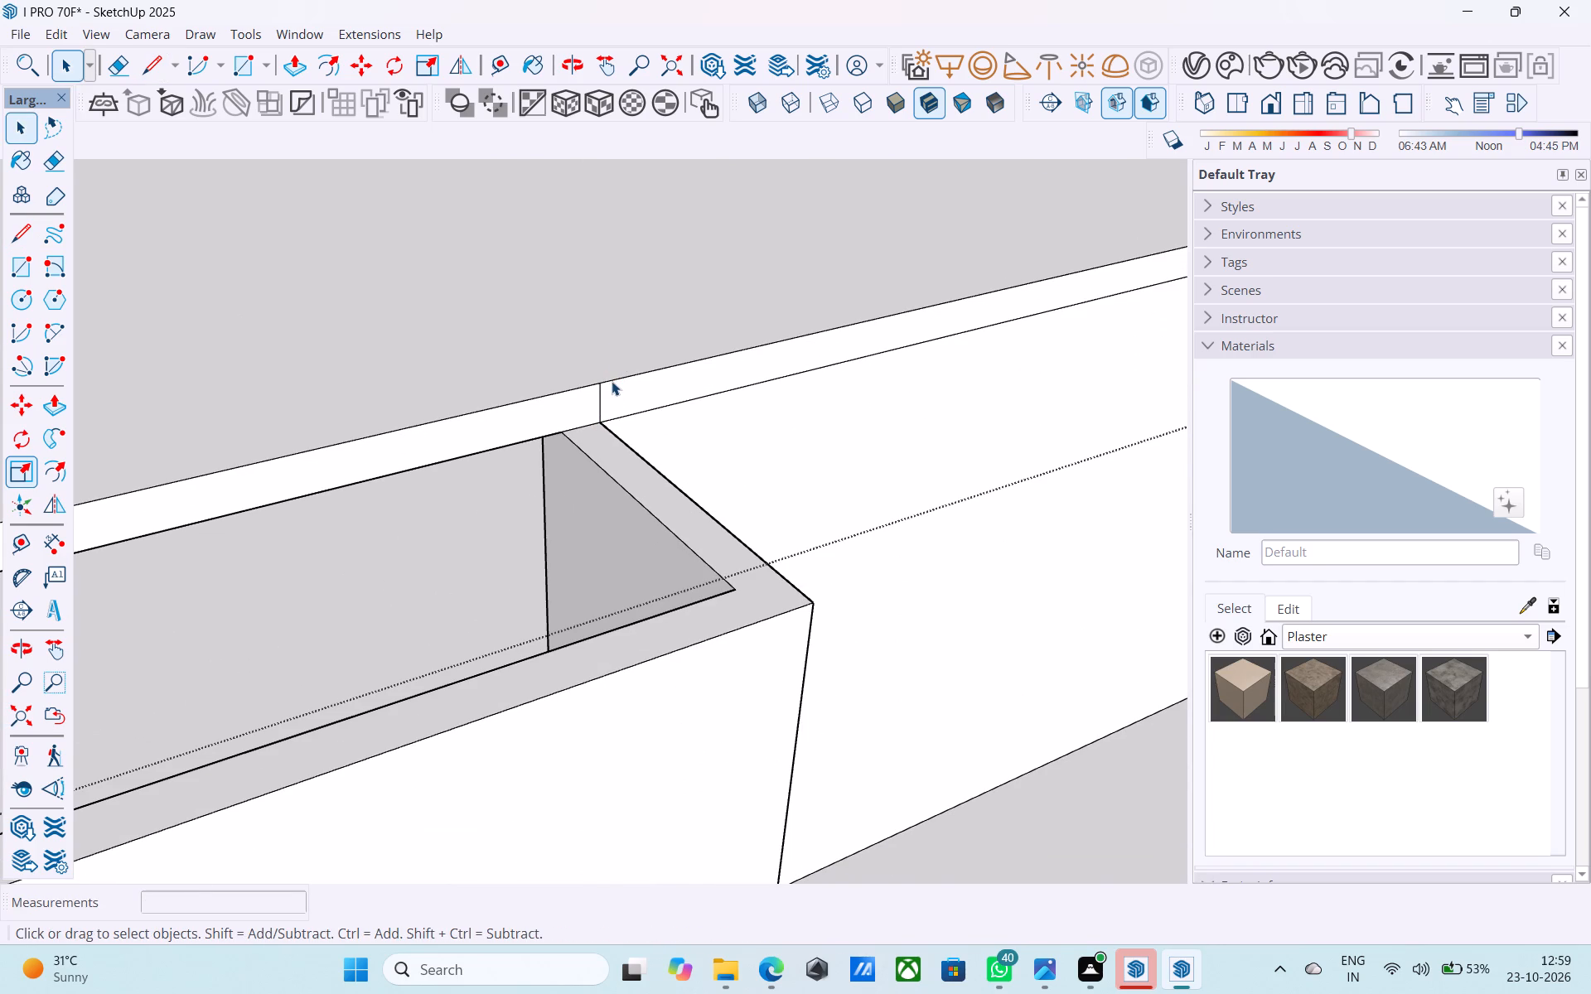
{"action": "scroll", "coordinate": [612, 381], "scroll_direction": "down", "scroll_amount": 6}
{"action": "middle_click_drag", "start_coordinate": [612, 381], "coordinate": [638, 352]}
{"action": "scroll", "coordinate": [638, 352], "scroll_direction": "down", "scroll_amount": 2}
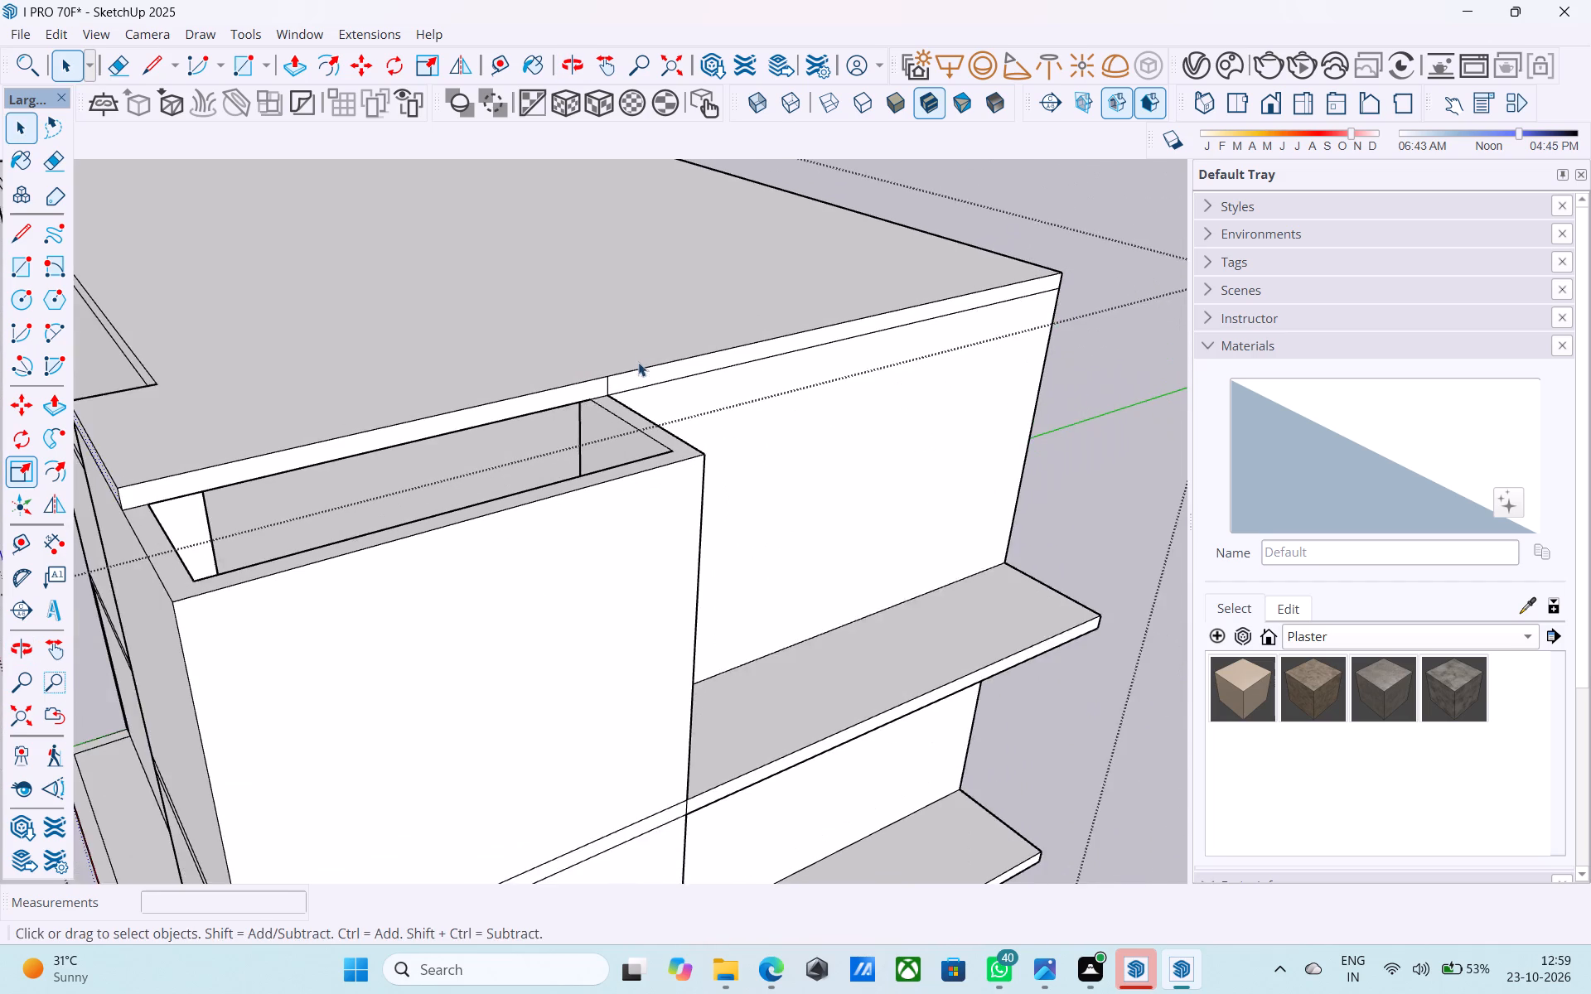
{"action": "scroll", "coordinate": [638, 362], "scroll_direction": "down", "scroll_amount": 1}
{"action": "middle_click_drag", "start_coordinate": [567, 542], "coordinate": [527, 533]}
{"action": "scroll", "coordinate": [433, 462], "scroll_direction": "up", "scroll_amount": 4}
{"action": "scroll", "coordinate": [395, 388], "scroll_direction": "up", "scroll_amount": 1}
{"action": "left_click", "coordinate": [395, 375]}
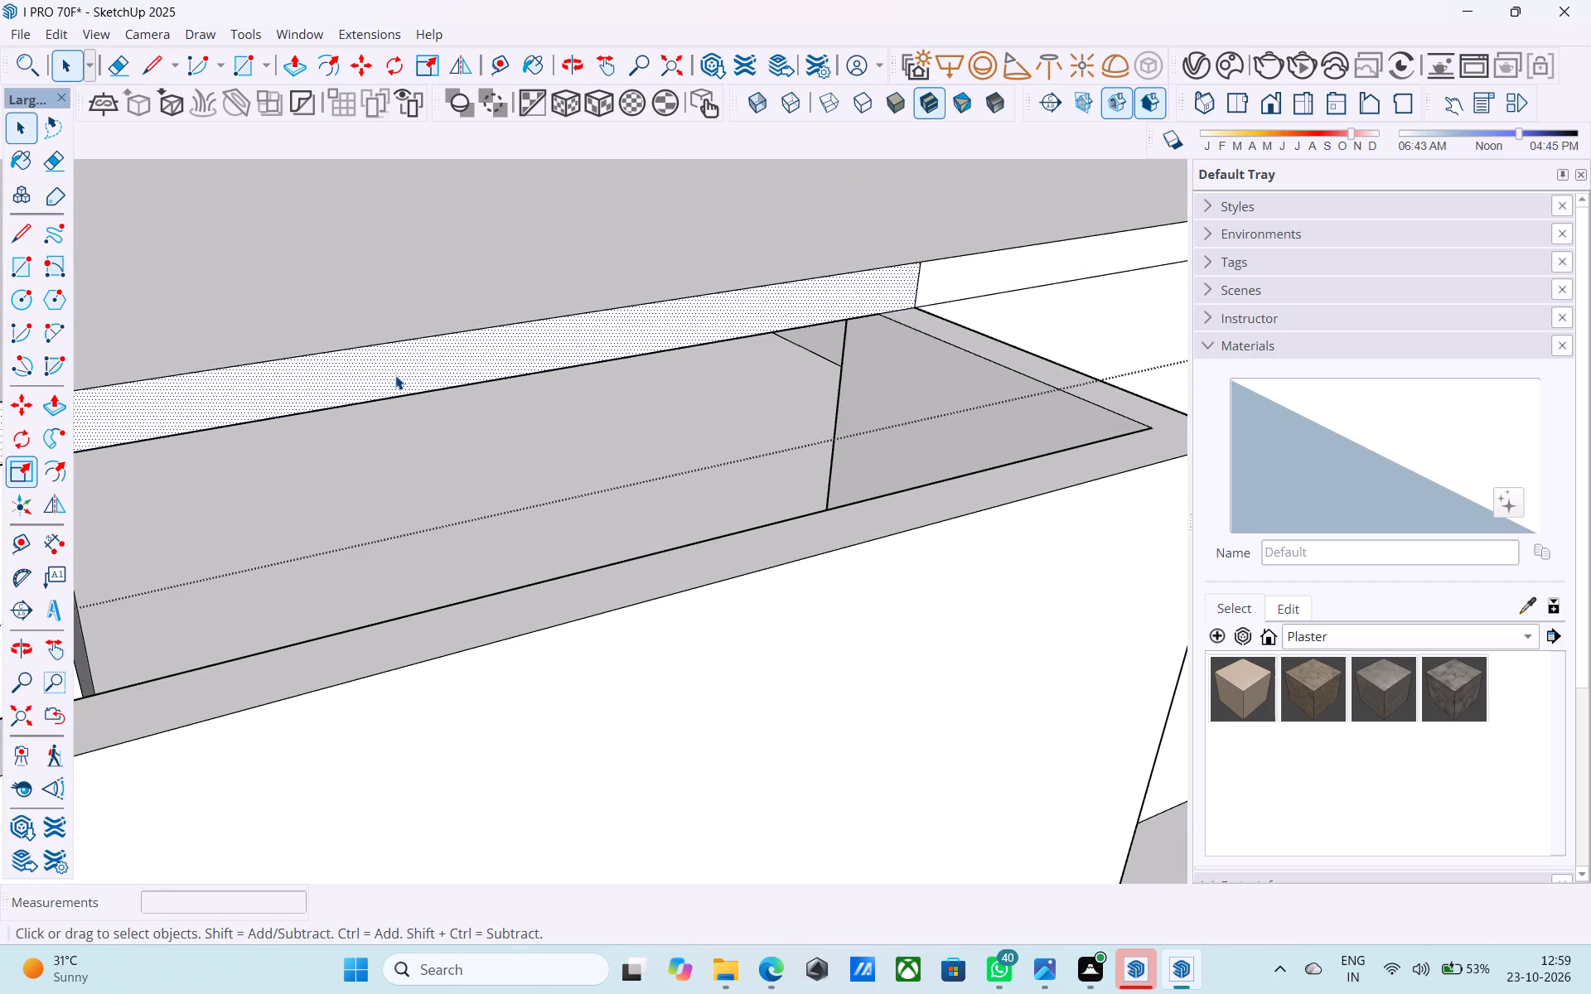
{"action": "scroll", "coordinate": [395, 375], "scroll_direction": "down", "scroll_amount": 7}
{"action": "key", "text": "p"}
{"action": "left_click", "coordinate": [396, 373]}
{"action": "left_click", "coordinate": [475, 497]}
Draw a line about 12' 1" long across the roof top from the long-side inner corner of the jog, continuing its short edge.
{"action": "scroll", "coordinate": [715, 445], "scroll_direction": "down", "scroll_amount": 2}
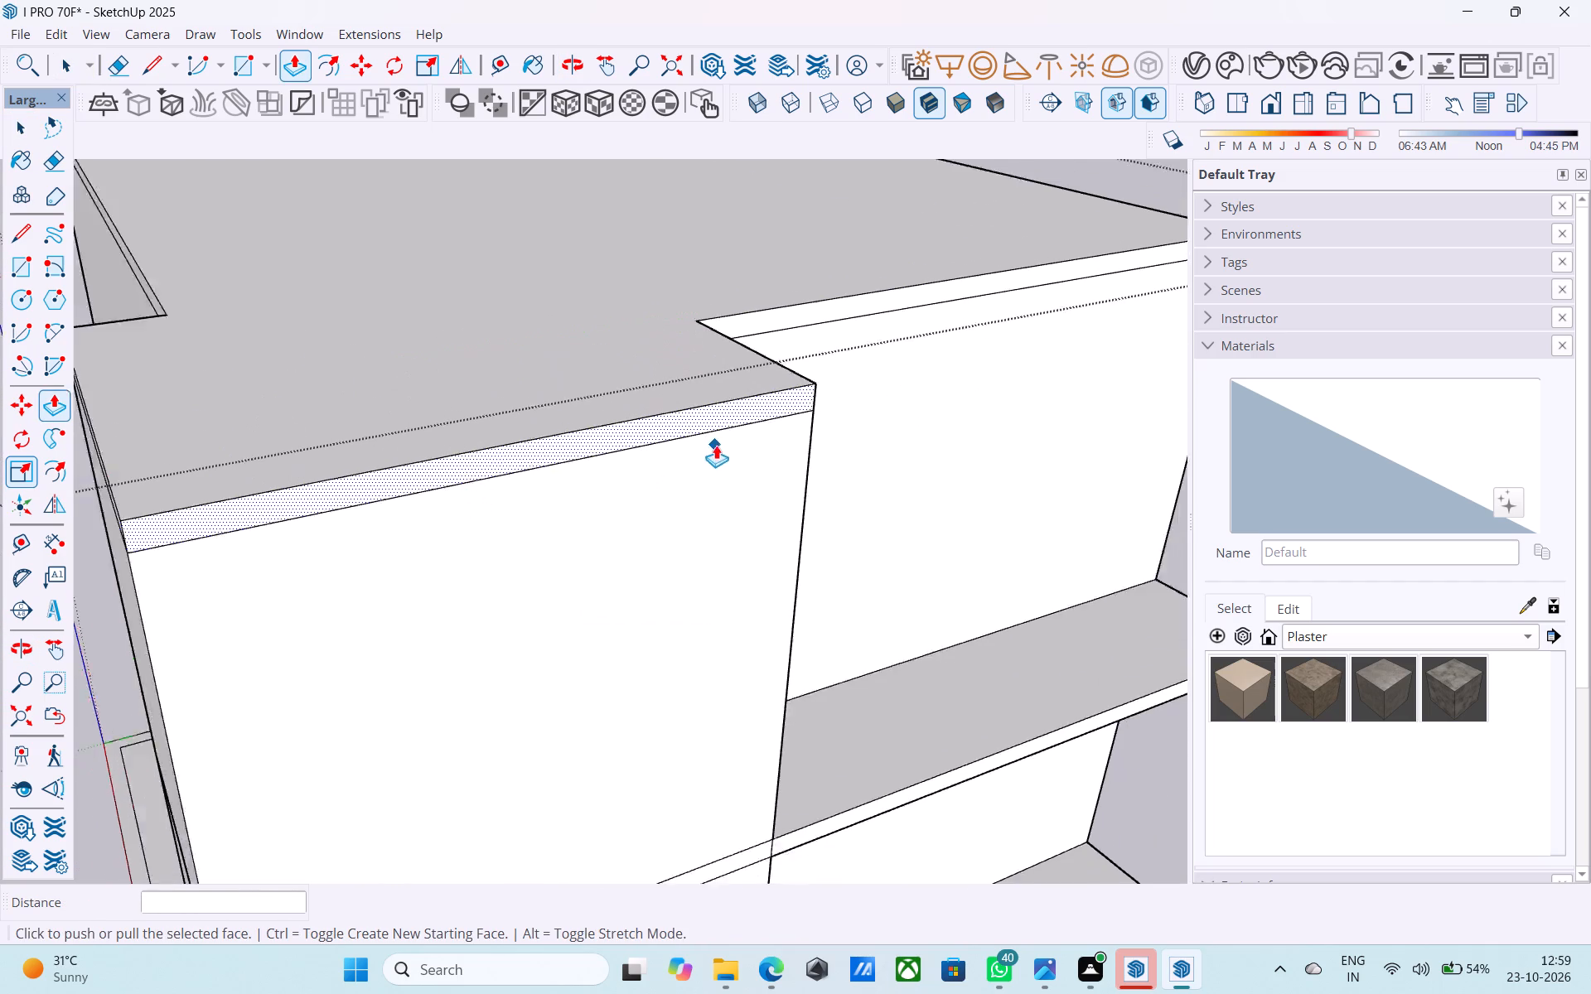
{"action": "scroll", "coordinate": [716, 445], "scroll_direction": "down", "scroll_amount": 10}
{"action": "middle_click_drag", "start_coordinate": [713, 479], "coordinate": [601, 442]}
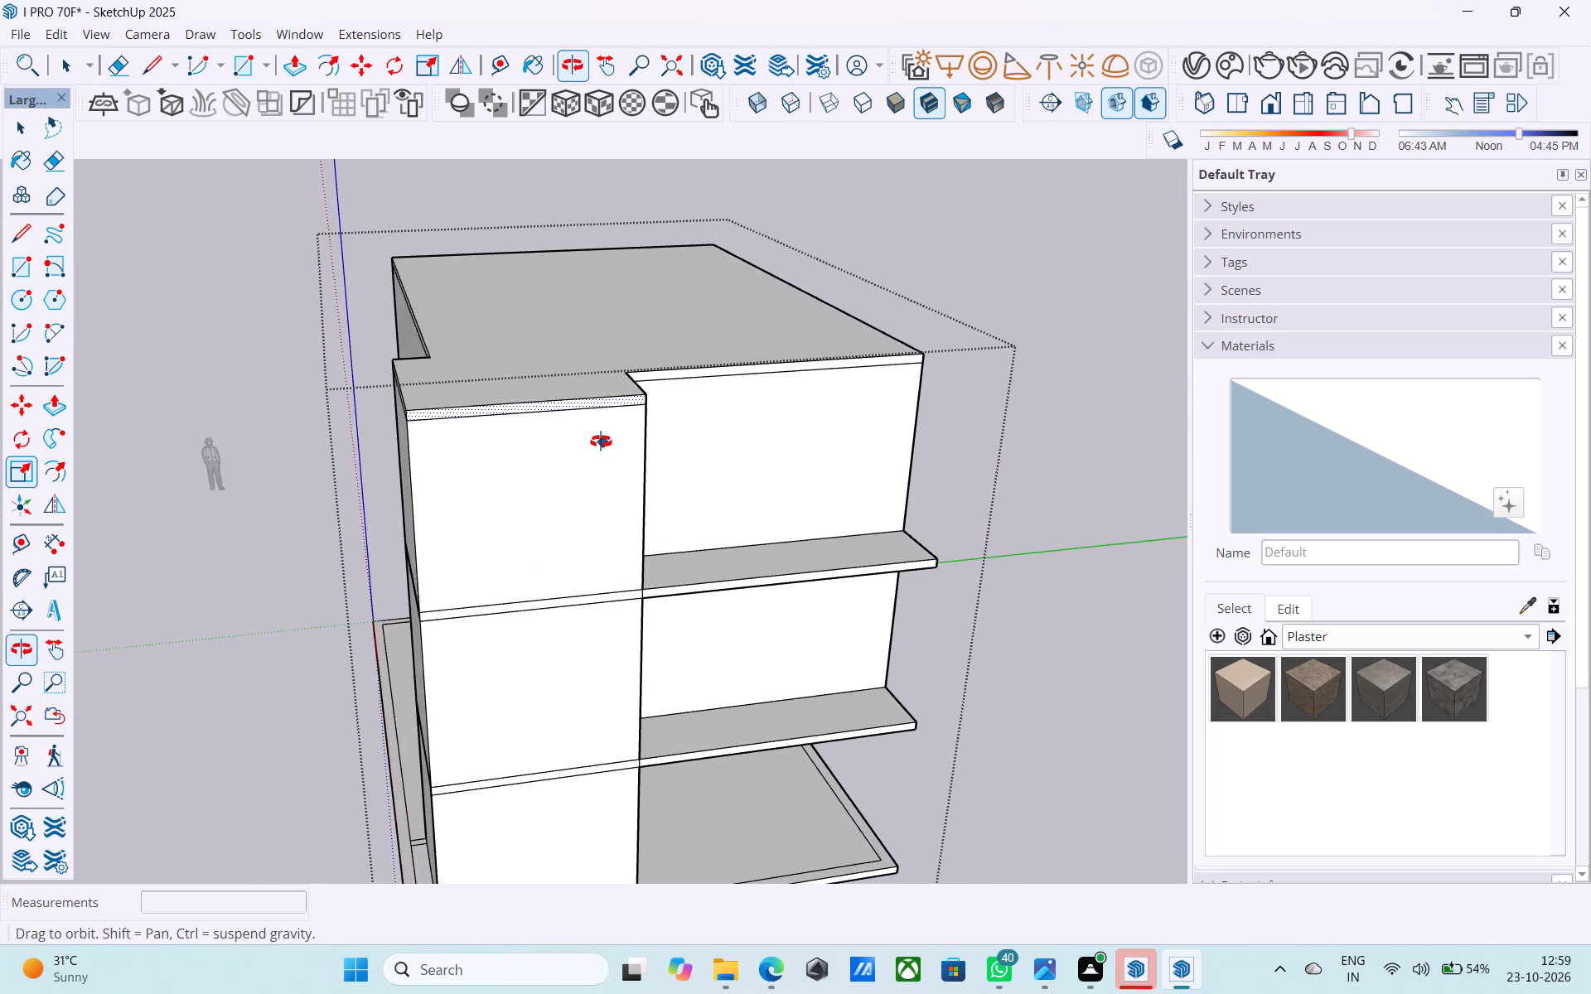
{"action": "middle_click_drag", "start_coordinate": [601, 442], "coordinate": [598, 440]}
{"action": "middle_click_drag", "start_coordinate": [612, 443], "coordinate": [781, 538]}
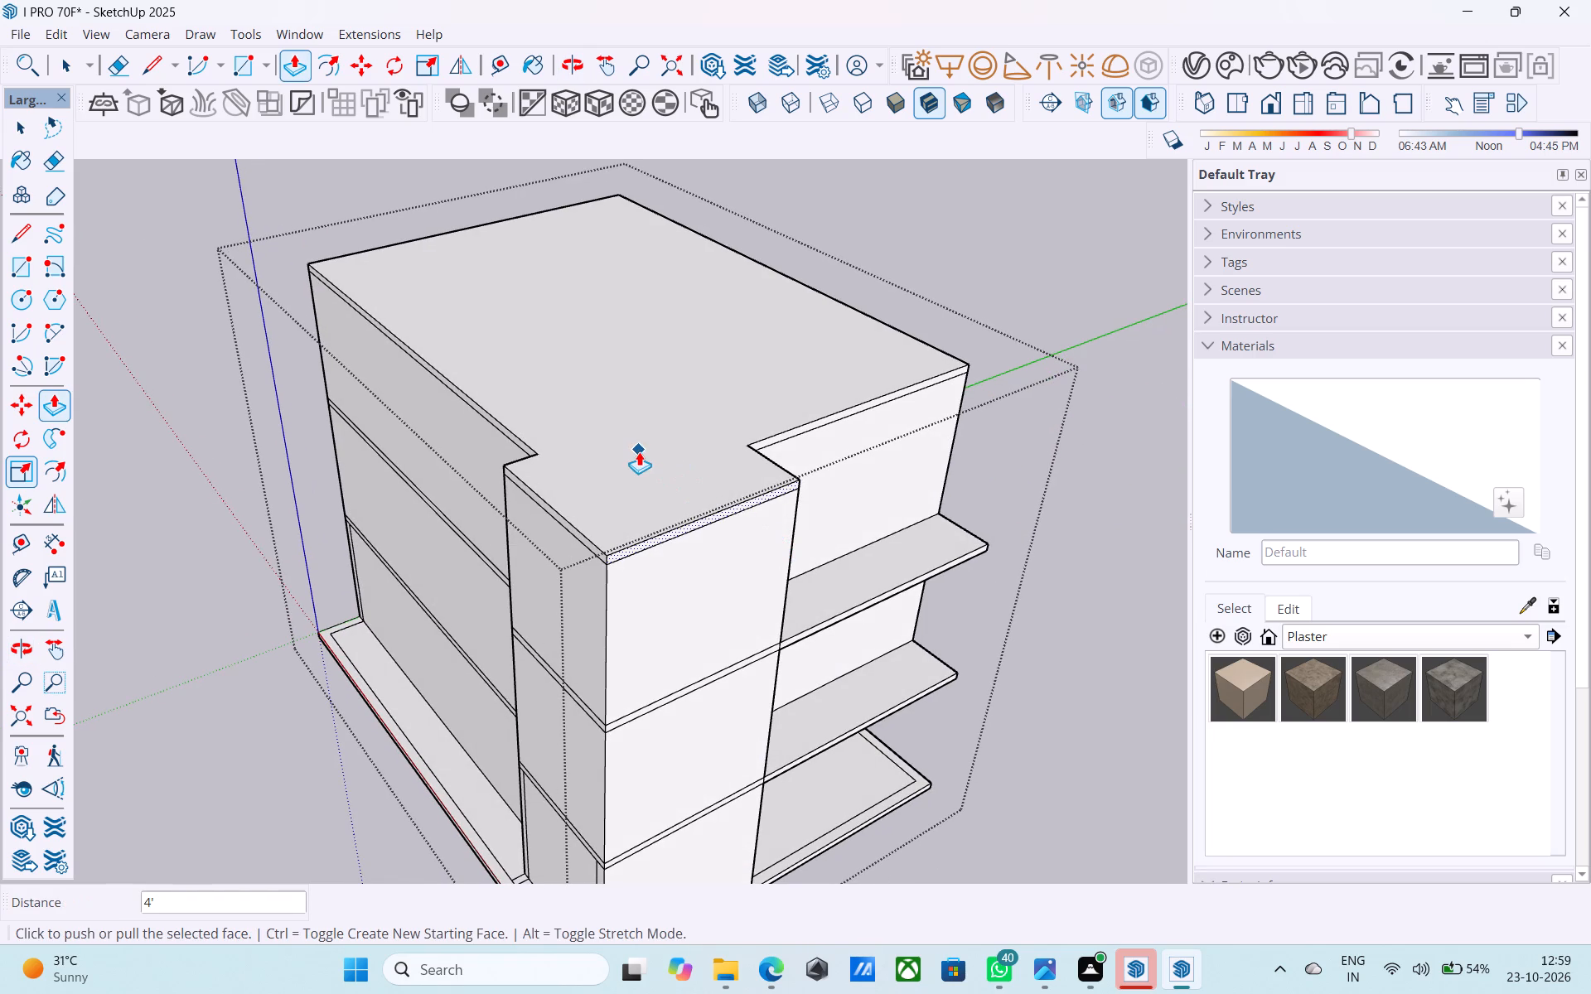
{"action": "middle_click_drag", "start_coordinate": [639, 451], "coordinate": [687, 480]}
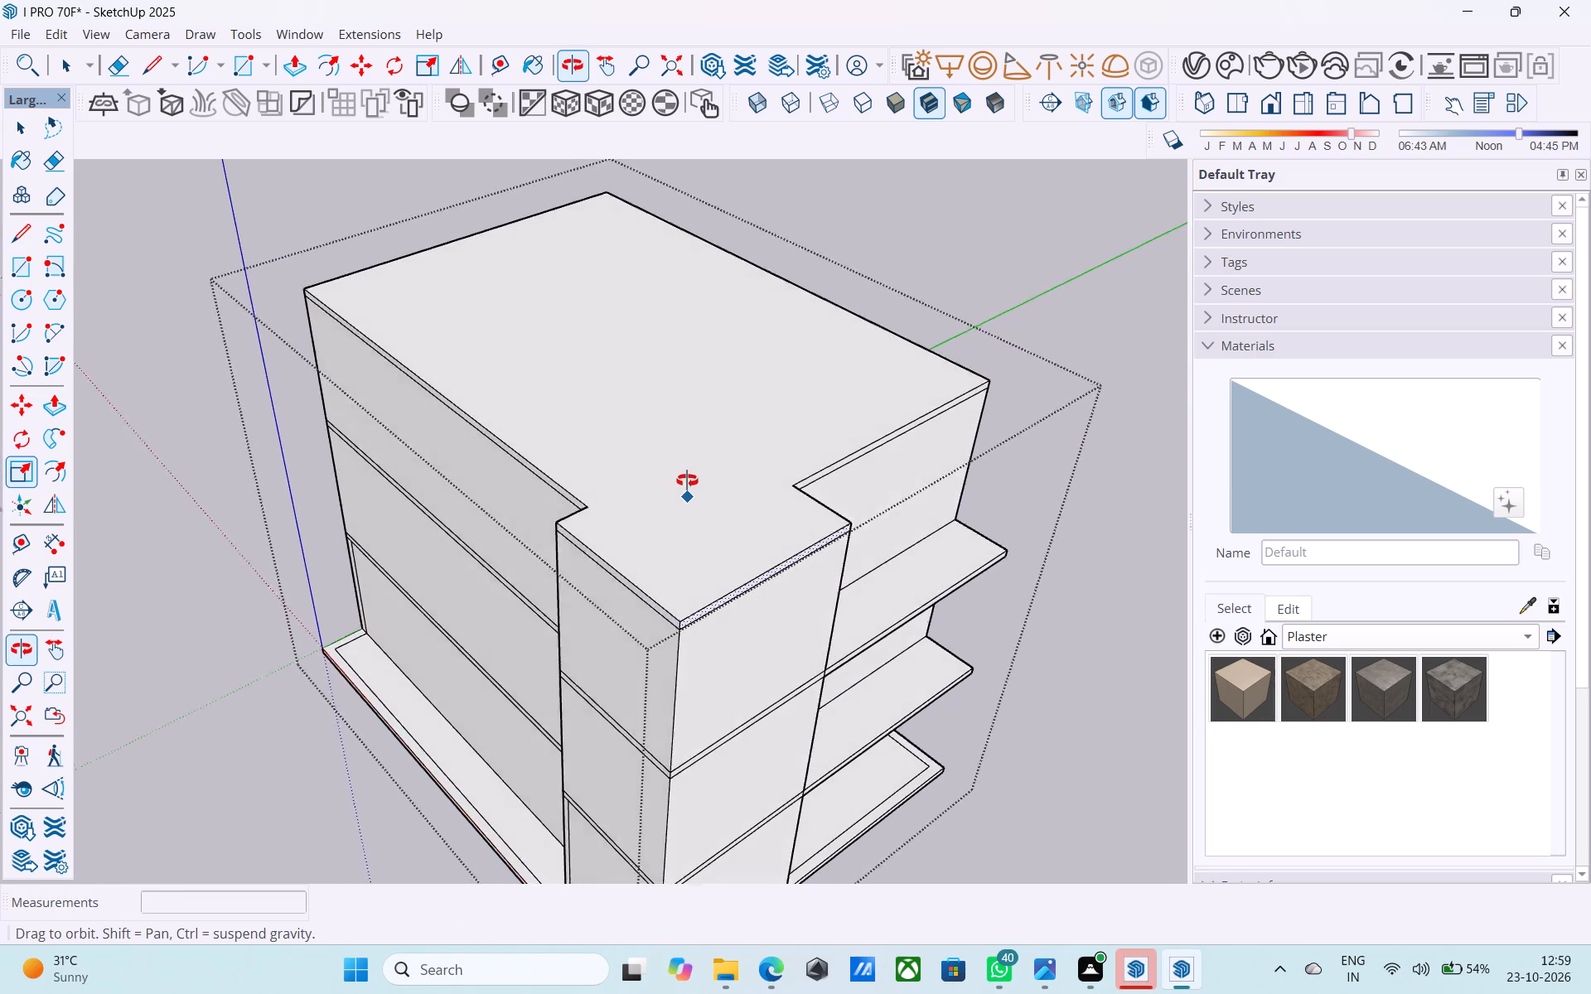
{"action": "middle_click_drag", "start_coordinate": [687, 480], "coordinate": [699, 470]}
{"action": "key", "text": "l"}
{"action": "scroll", "coordinate": [602, 499], "scroll_direction": "up", "scroll_amount": 6}
{"action": "left_click", "coordinate": [620, 474]}
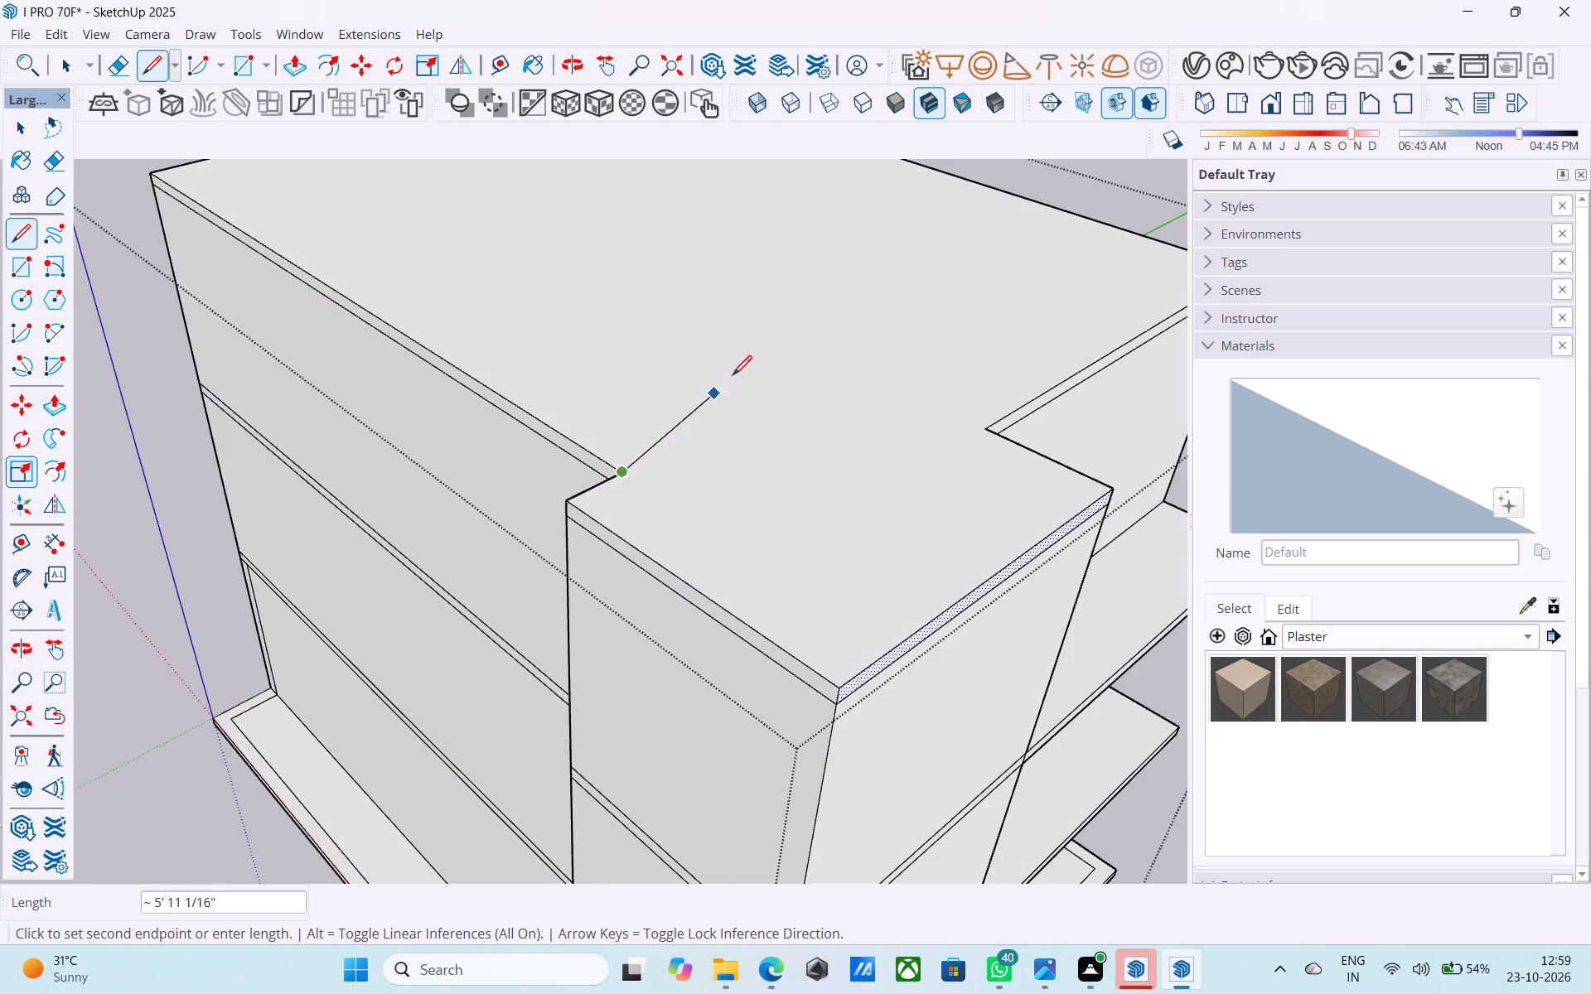
{"action": "left_click", "coordinate": [897, 342]}
{"action": "key", "text": "space"}
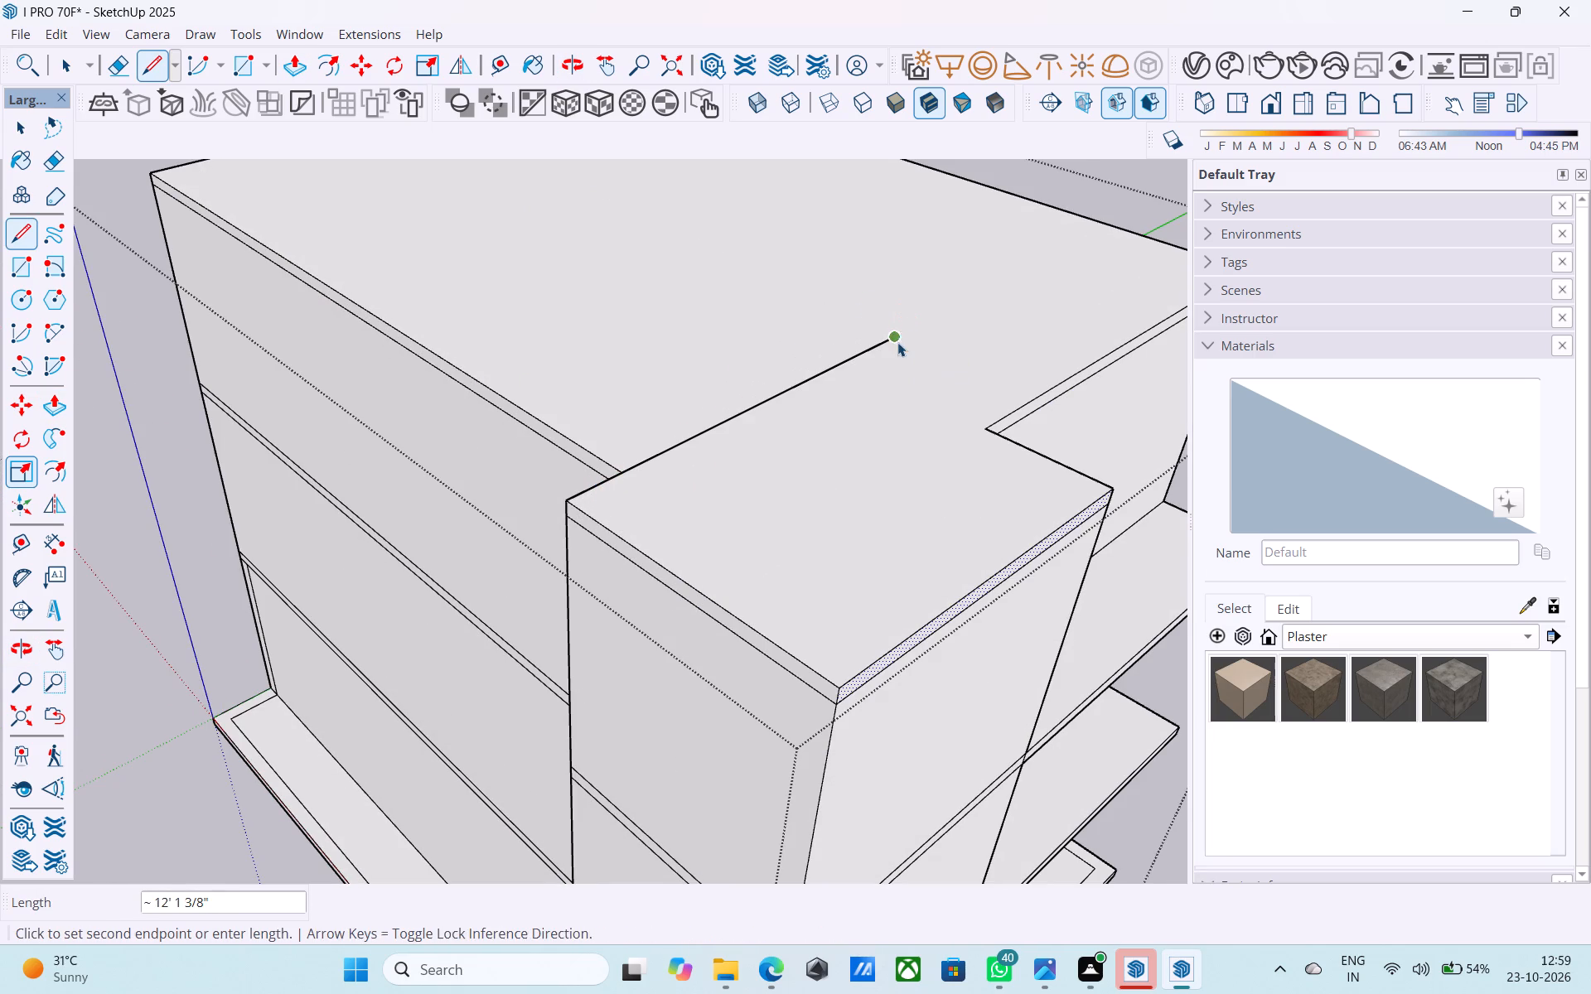
Draw a line from the jog's other inner corner across the roof top to meet the first line, closing a rectangle.
{"action": "middle_click_drag", "start_coordinate": [897, 342], "coordinate": [595, 428]}
{"action": "key", "text": "l"}
{"action": "middle_click_drag", "start_coordinate": [674, 462], "coordinate": [408, 437]}
{"action": "scroll", "coordinate": [896, 755], "scroll_direction": "up", "scroll_amount": 2}
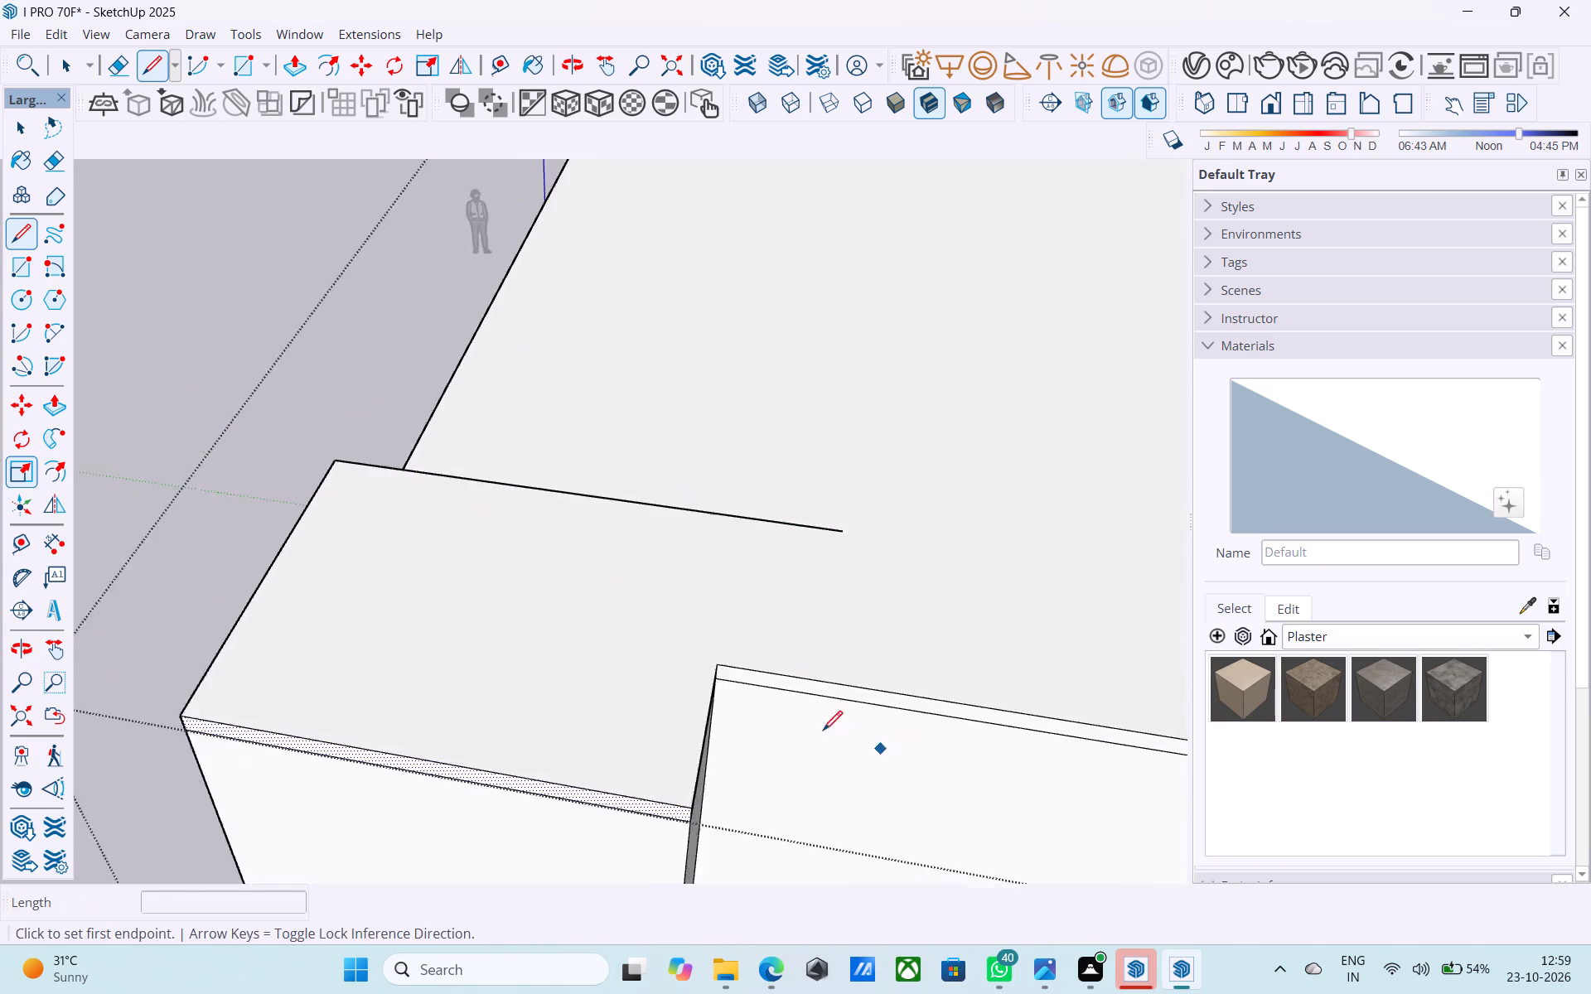
{"action": "scroll", "coordinate": [823, 732], "scroll_direction": "up", "scroll_amount": 1}
{"action": "middle_click_drag", "start_coordinate": [738, 711], "coordinate": [655, 673]}
{"action": "left_click", "coordinate": [670, 655]}
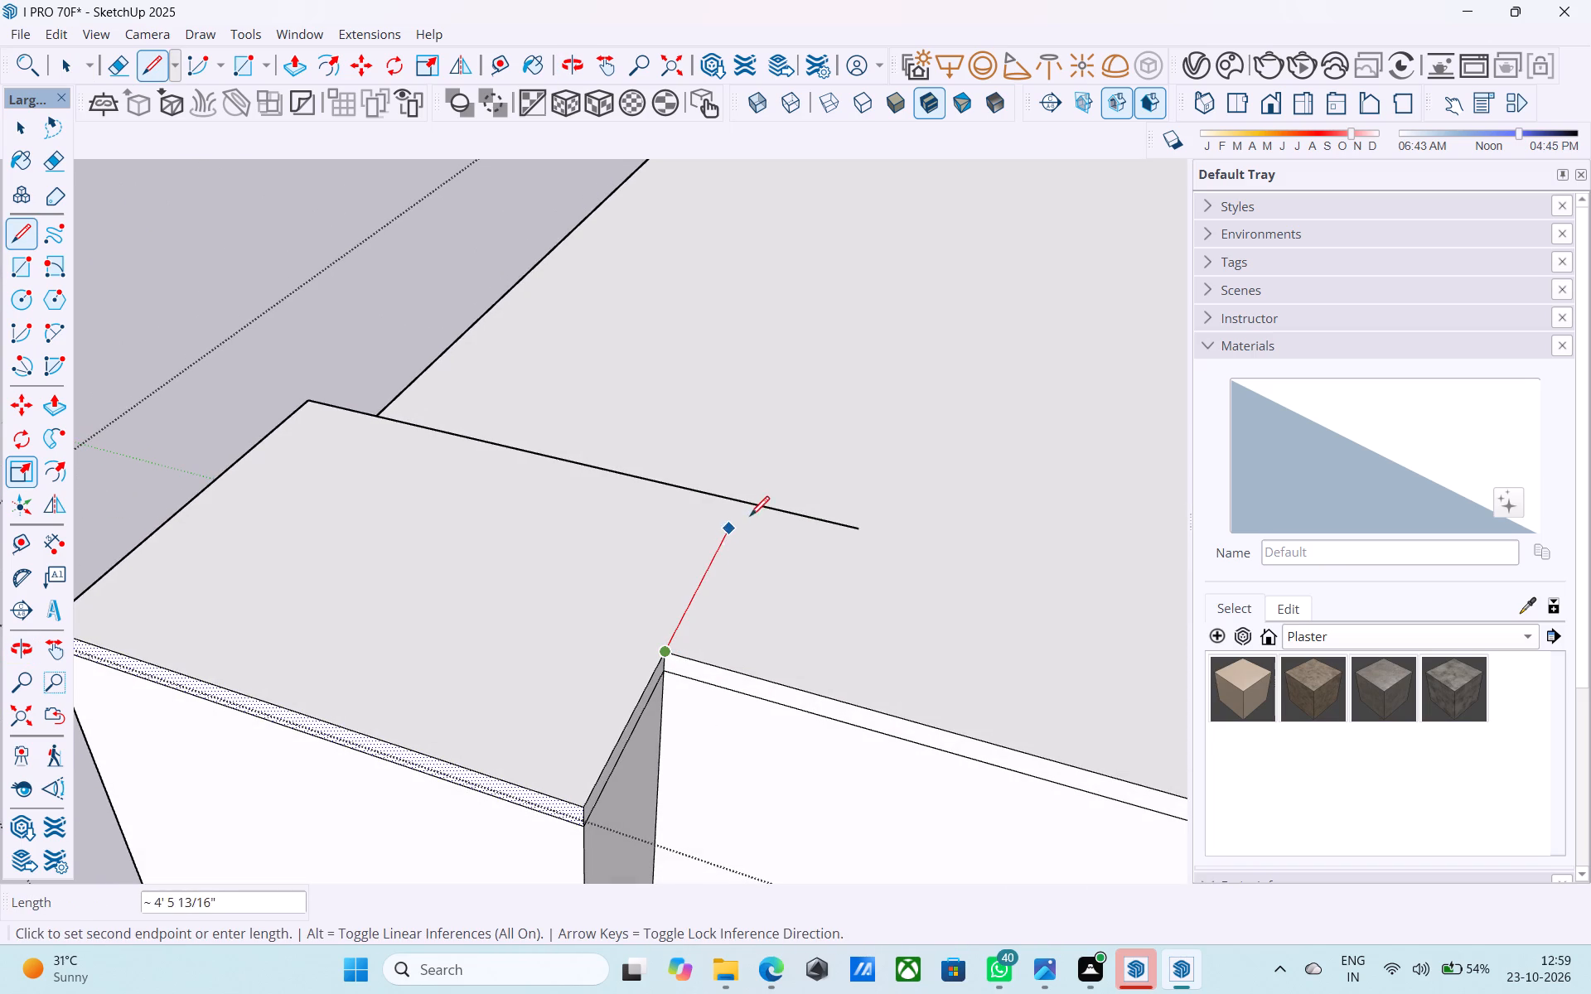
{"action": "left_click", "coordinate": [742, 504]}
Erase the leftover part of the first line extending beyond the rectangle's corner.
{"action": "key", "text": "e"}
{"action": "left_click_drag", "start_coordinate": [768, 498], "coordinate": [771, 501]}
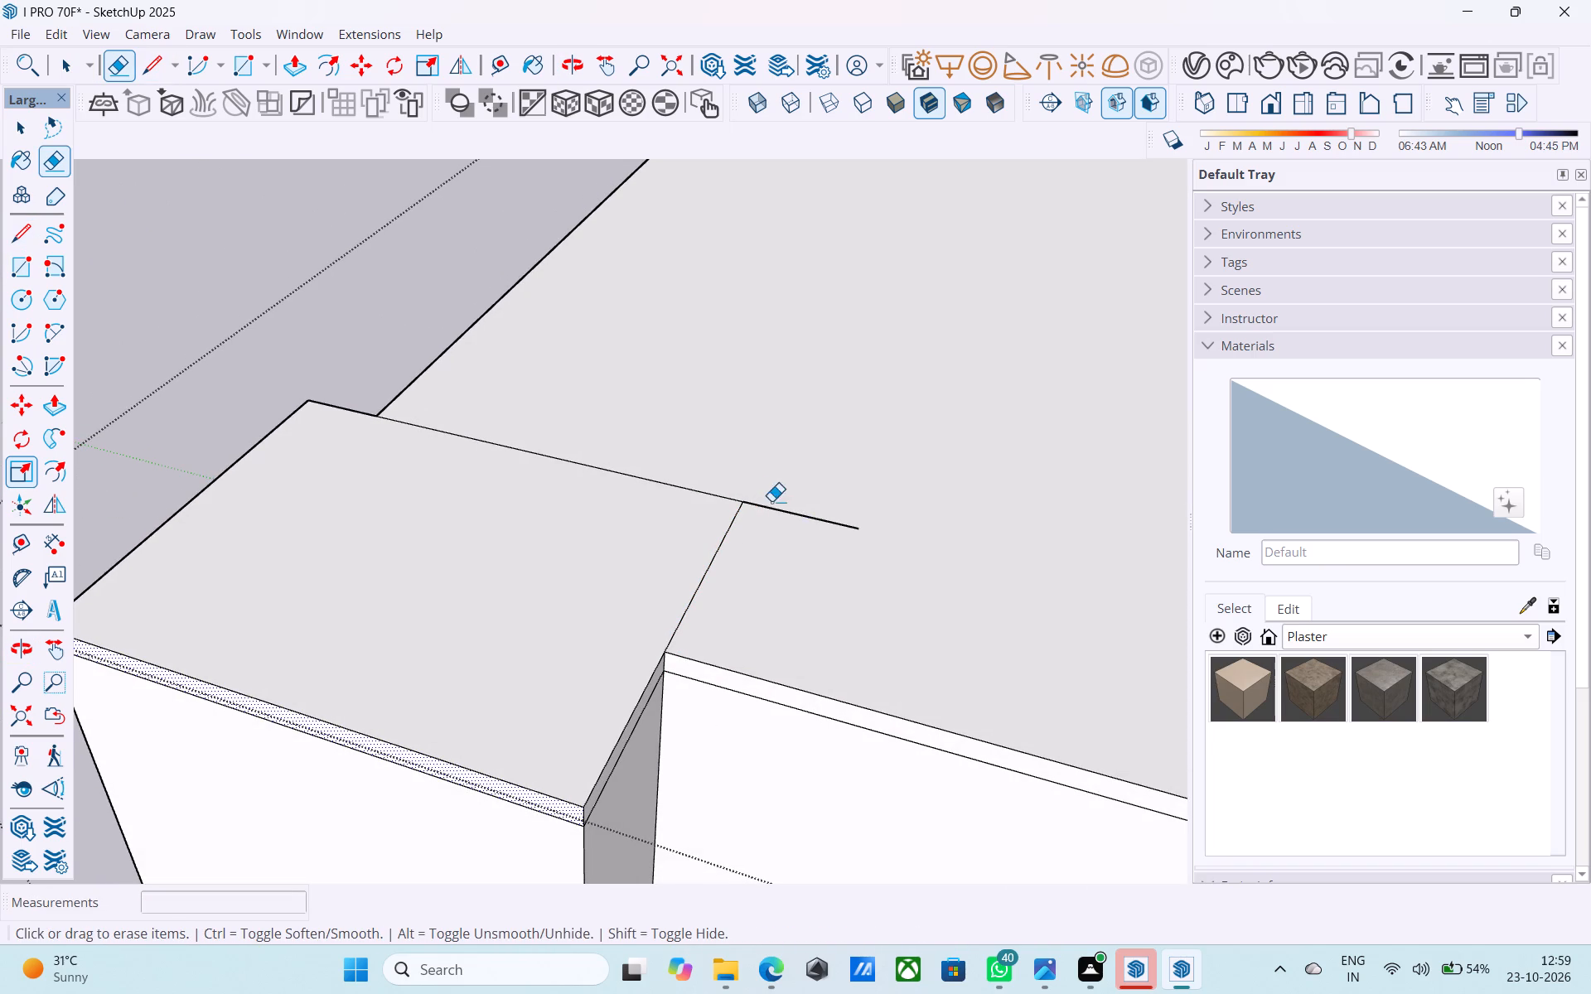
{"action": "left_click_drag", "start_coordinate": [771, 501], "coordinate": [773, 509]}
{"action": "key", "text": "space"}
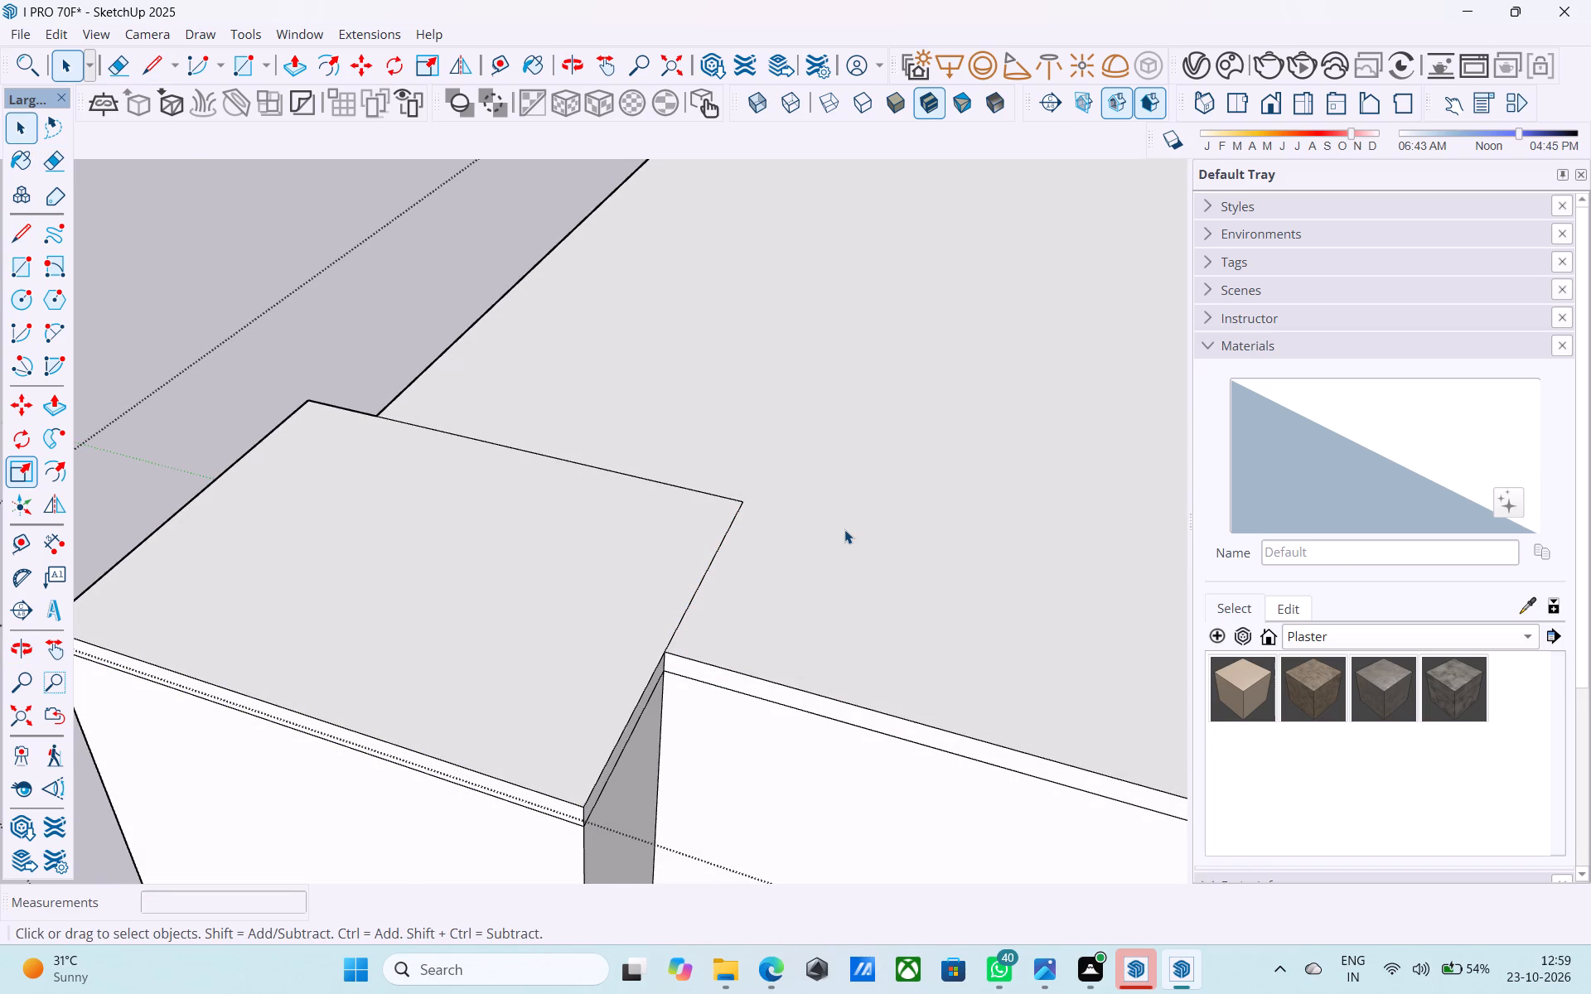
Offset the outline of the rectangular roof face over the jog block inward 6".
{"action": "scroll", "coordinate": [844, 529], "scroll_direction": "down", "scroll_amount": 5}
{"action": "left_click", "coordinate": [615, 633]}
{"action": "key", "text": "f"}
{"action": "left_click", "coordinate": [608, 630]}
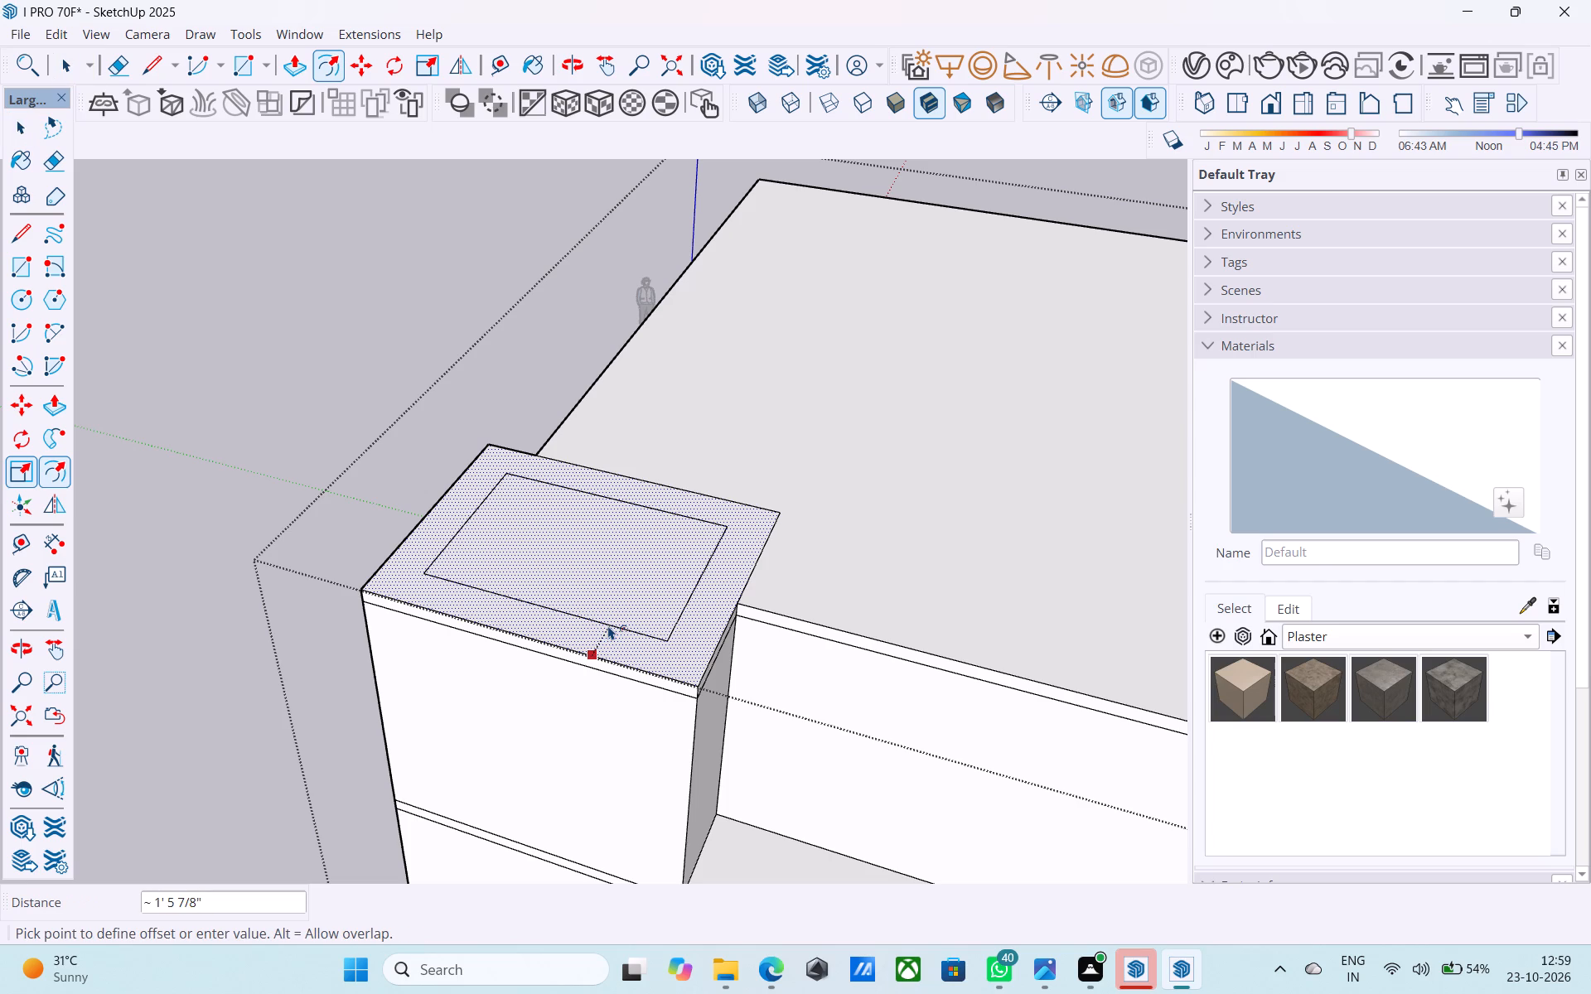
{"action": "key", "text": "6"}
{"action": "key", "text": "shift+quotedbl"}
{"action": "key", "text": "Return"}
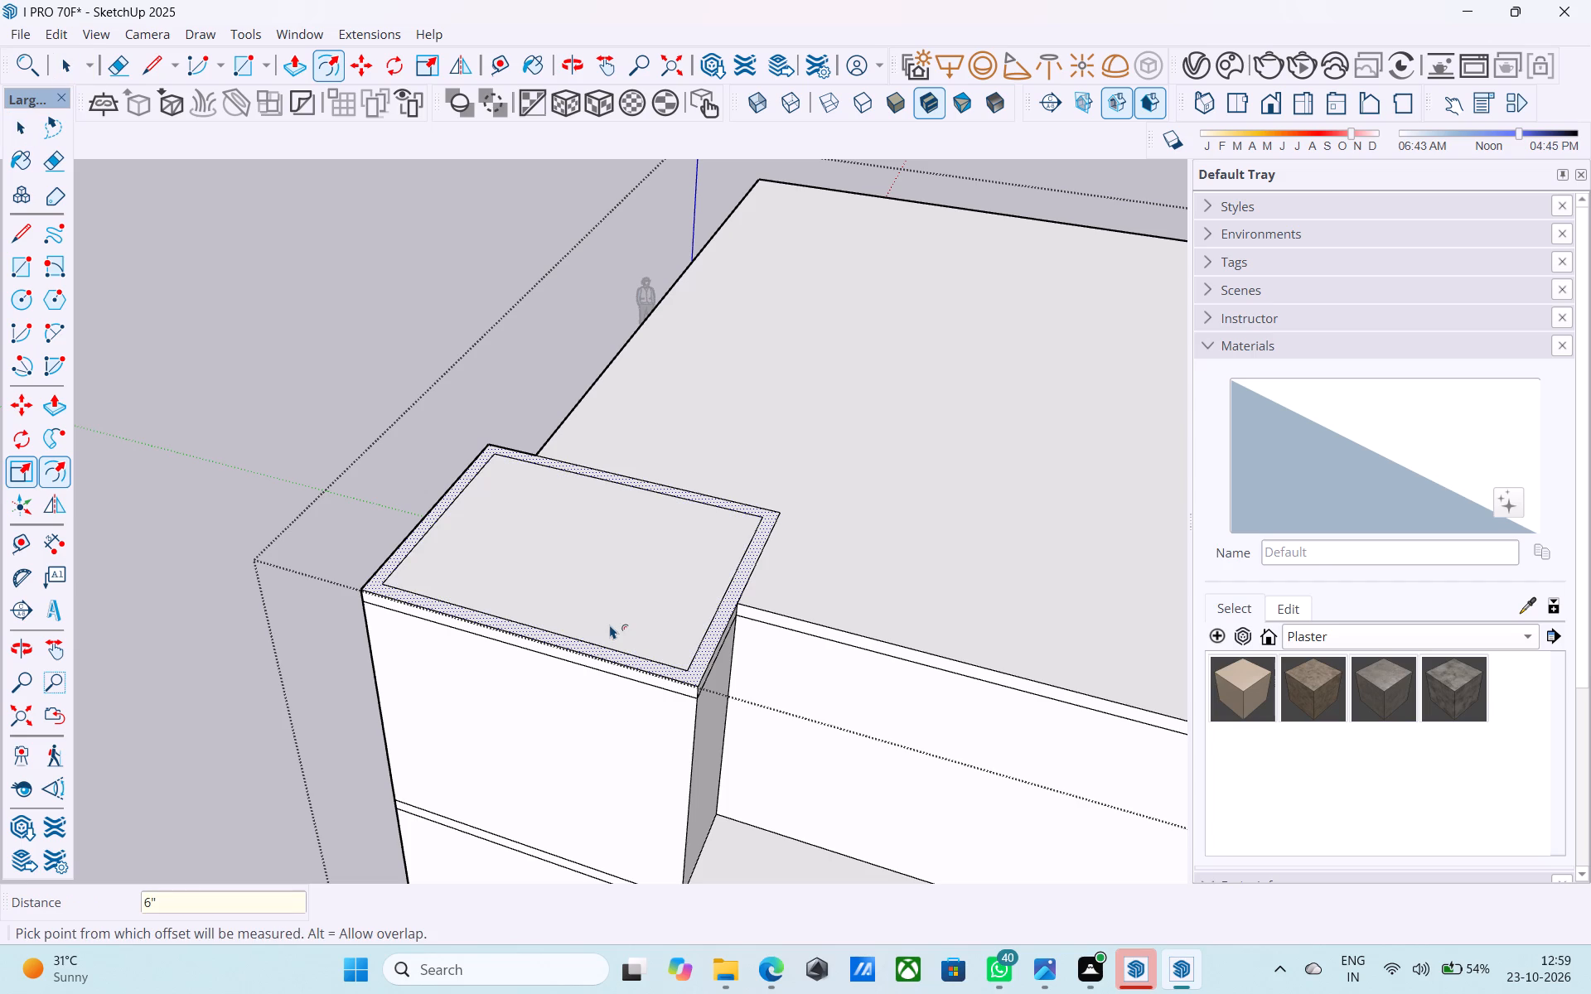
{"action": "key", "text": "space"}
Push/Pull the 6" wall strip around the jog block's roof rectangle up 10'.
{"action": "scroll", "coordinate": [609, 620], "scroll_direction": "down", "scroll_amount": 1}
{"action": "middle_click_drag", "start_coordinate": [607, 619], "coordinate": [648, 601]}
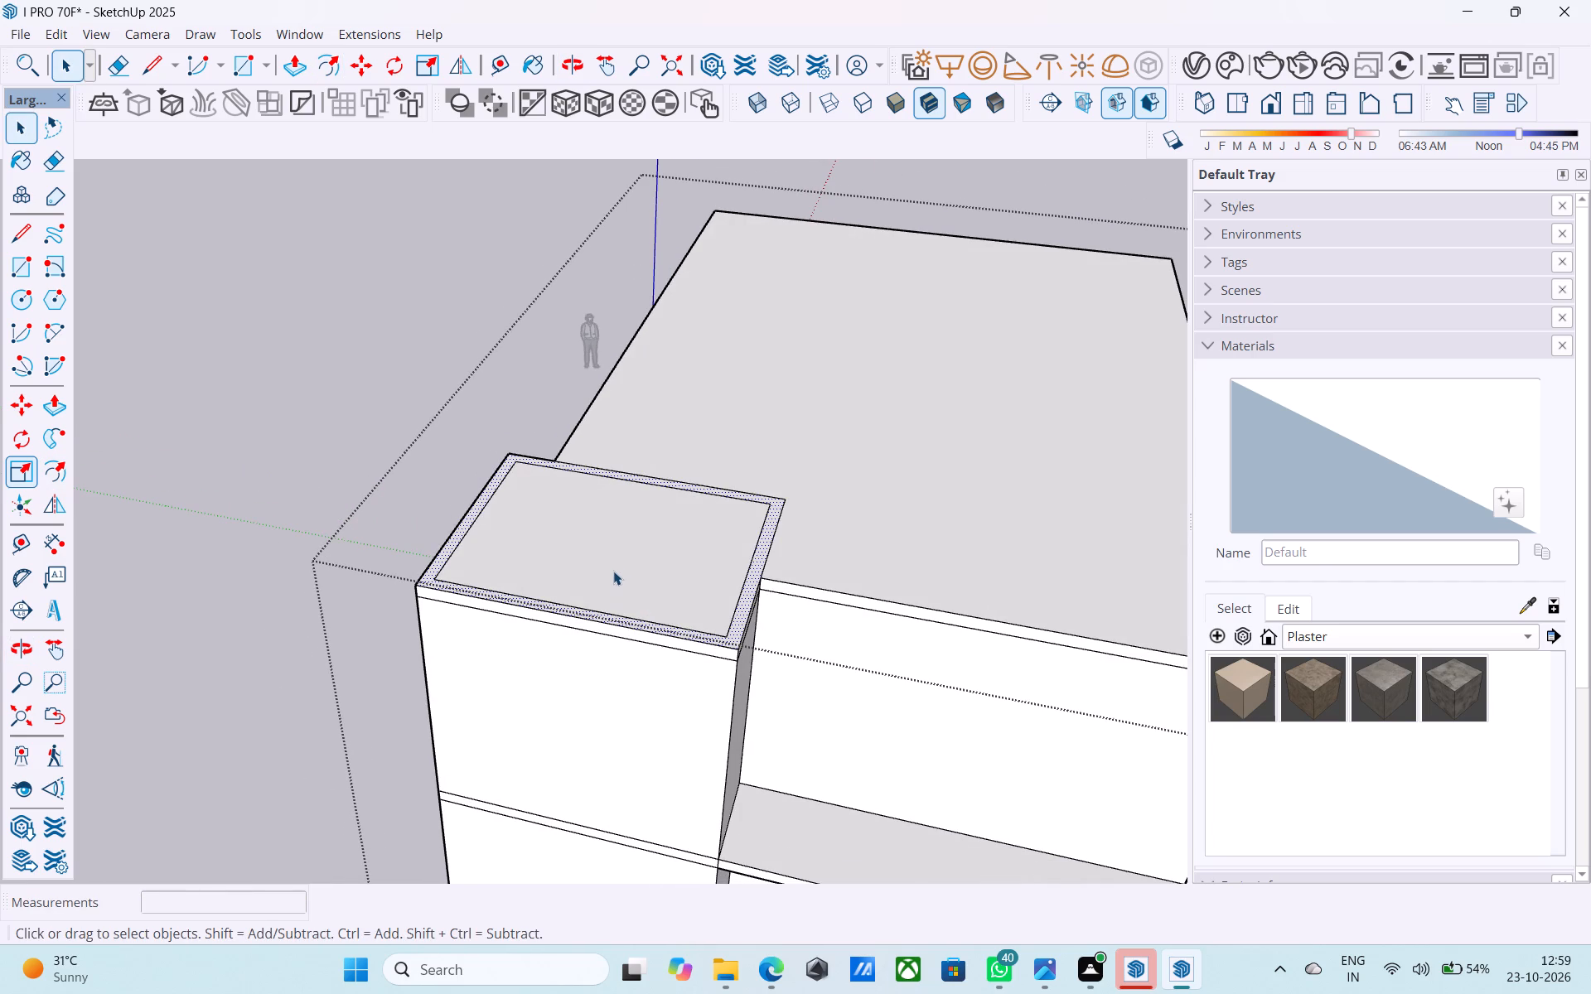
{"action": "scroll", "coordinate": [613, 571], "scroll_direction": "down", "scroll_amount": 6}
{"action": "middle_click_drag", "start_coordinate": [611, 569], "coordinate": [626, 608]}
{"action": "scroll", "coordinate": [626, 608], "scroll_direction": "up", "scroll_amount": 6}
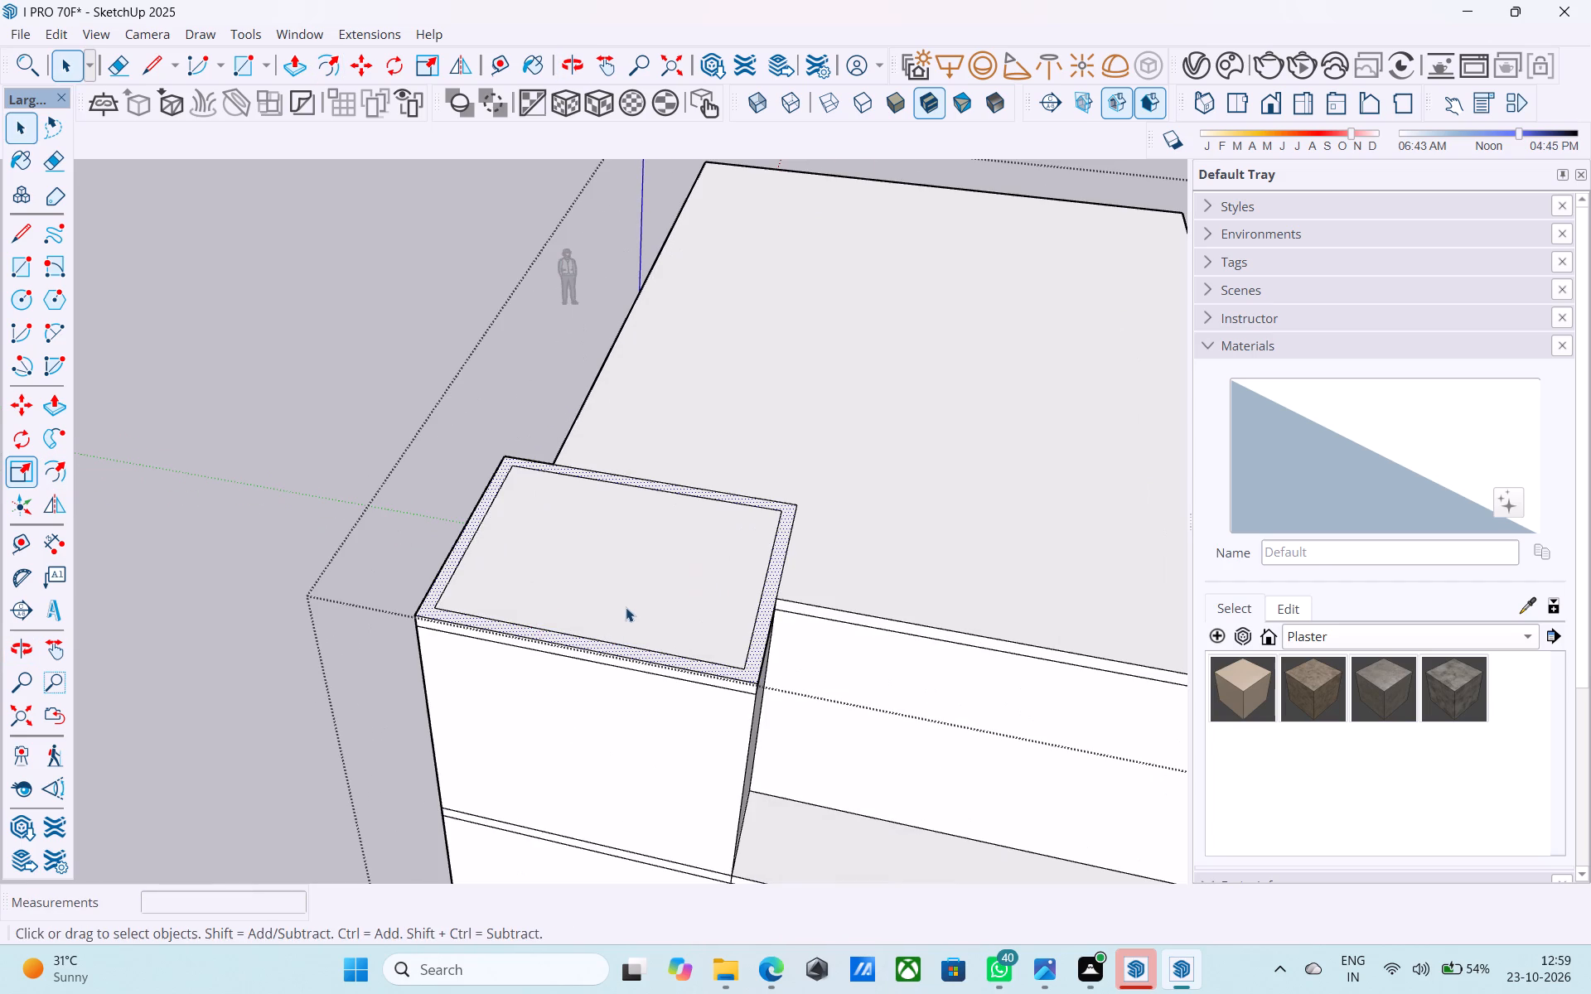
{"action": "key", "text": "p"}
{"action": "left_click", "coordinate": [624, 603]}
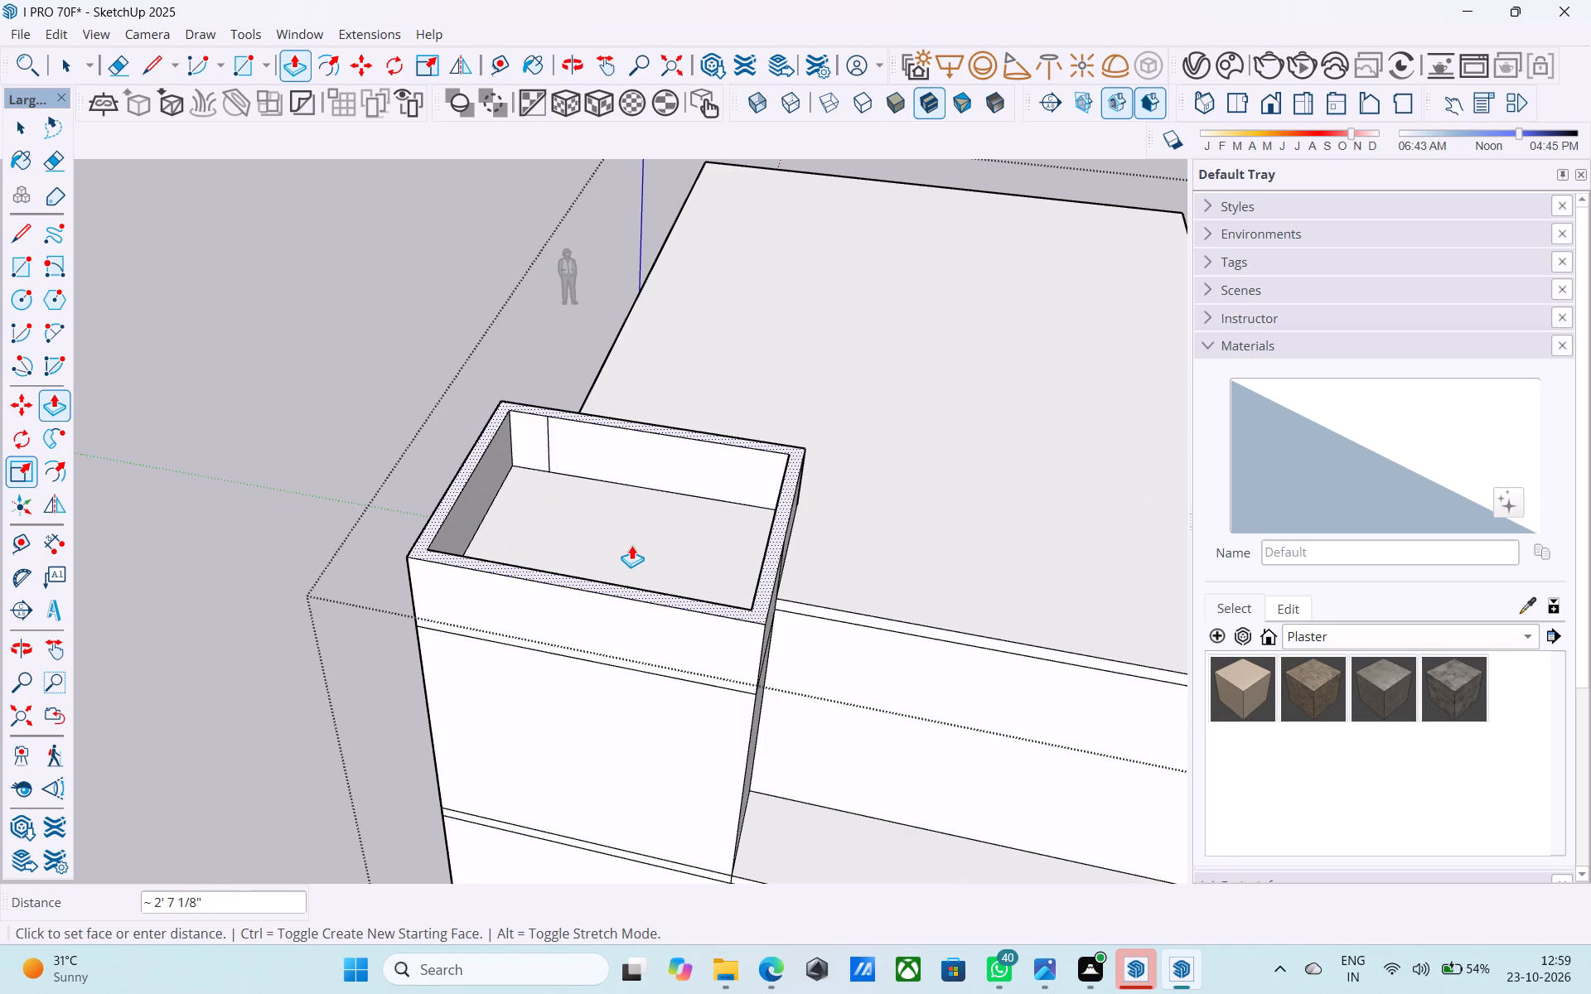
{"action": "type", "text": "10'"}
{"action": "key", "text": "Return"}
{"action": "key", "text": "space"}
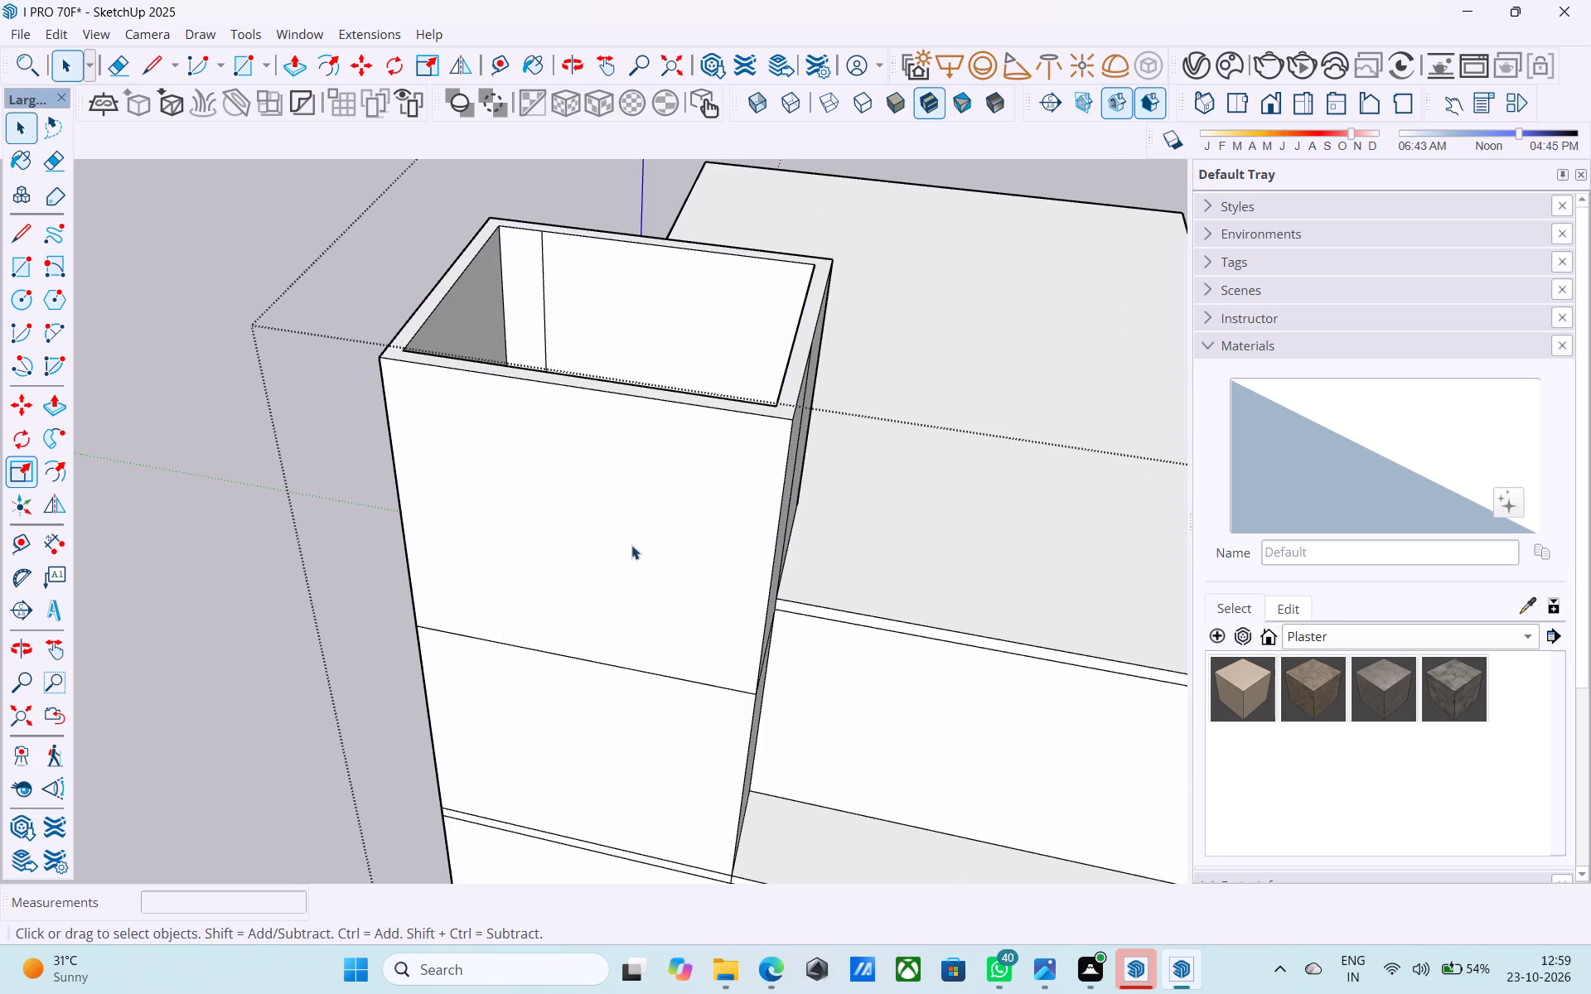
Offset the outline of the main roof face beside the raised jog tower inward 6".
{"action": "scroll", "coordinate": [630, 545], "scroll_direction": "down", "scroll_amount": 5}
{"action": "middle_click_drag", "start_coordinate": [629, 563], "coordinate": [999, 320]}
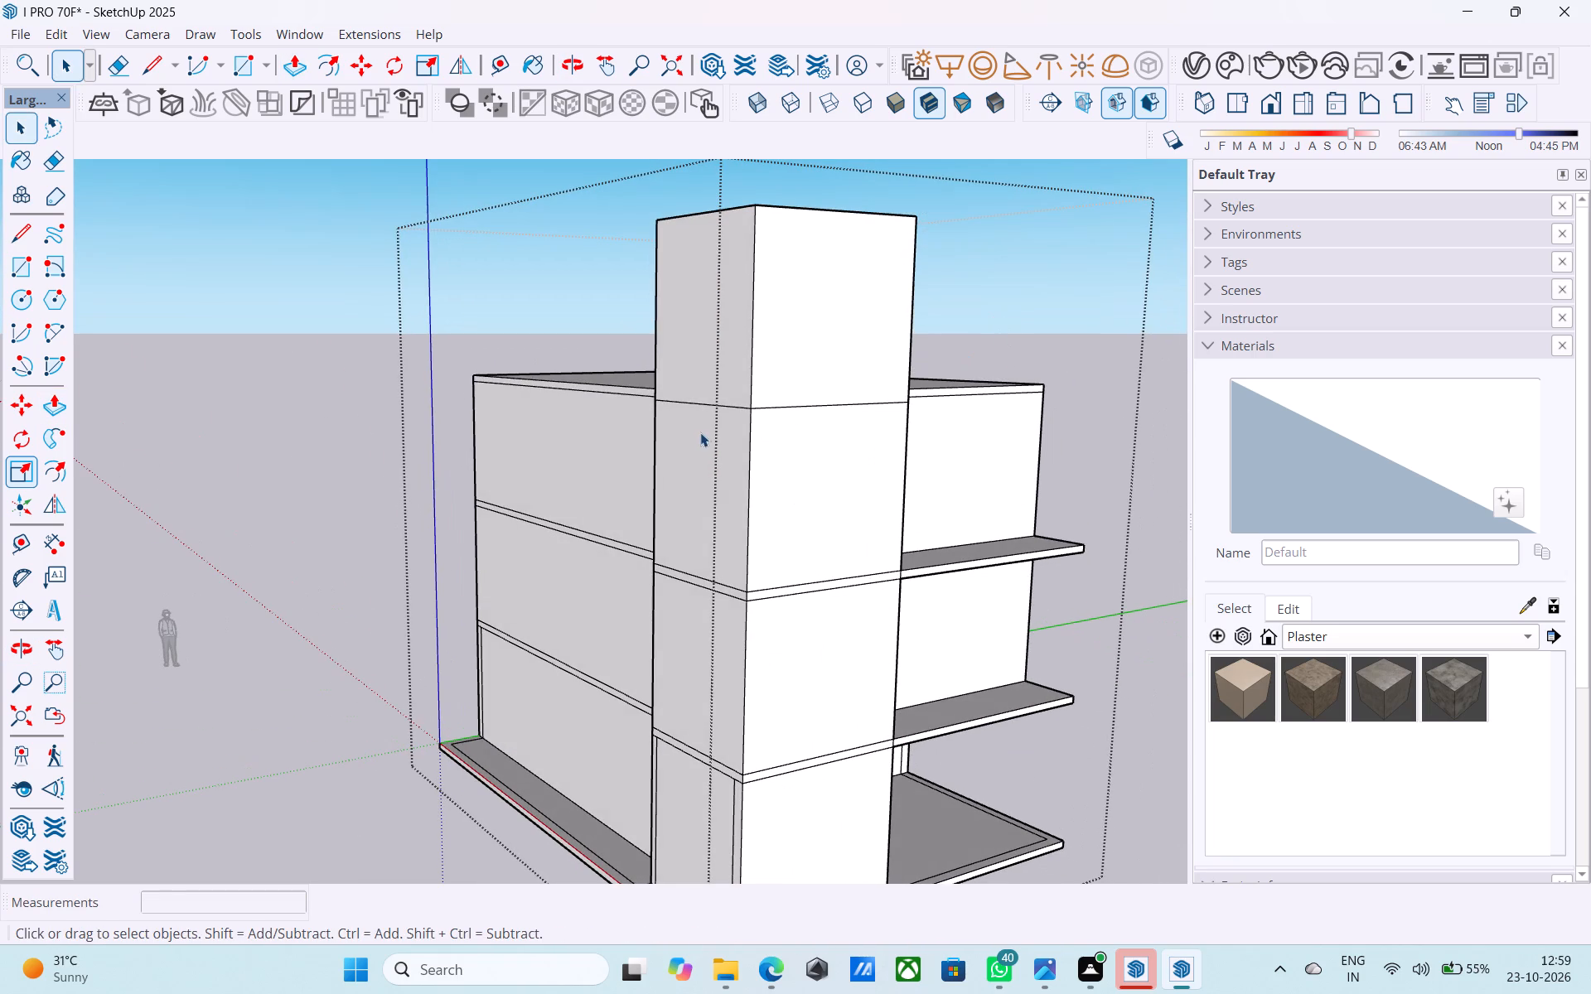
{"action": "scroll", "coordinate": [696, 437], "scroll_direction": "down", "scroll_amount": 5}
{"action": "middle_click_drag", "start_coordinate": [696, 447], "coordinate": [660, 454]}
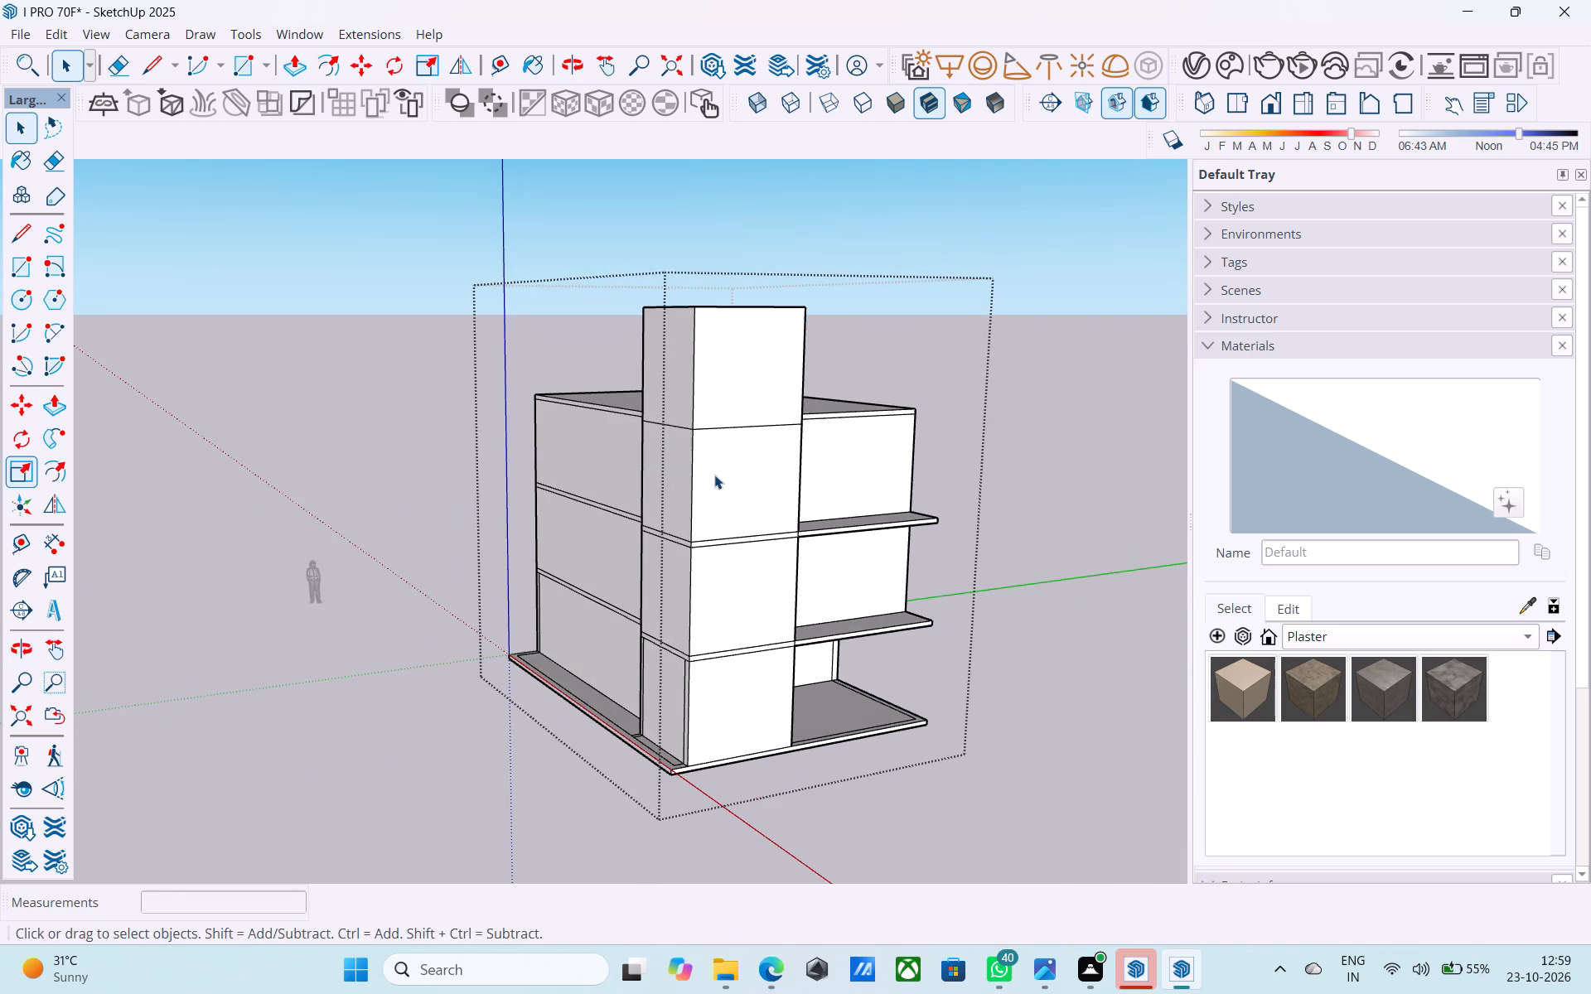
{"action": "middle_click_drag", "start_coordinate": [740, 491], "coordinate": [766, 533]}
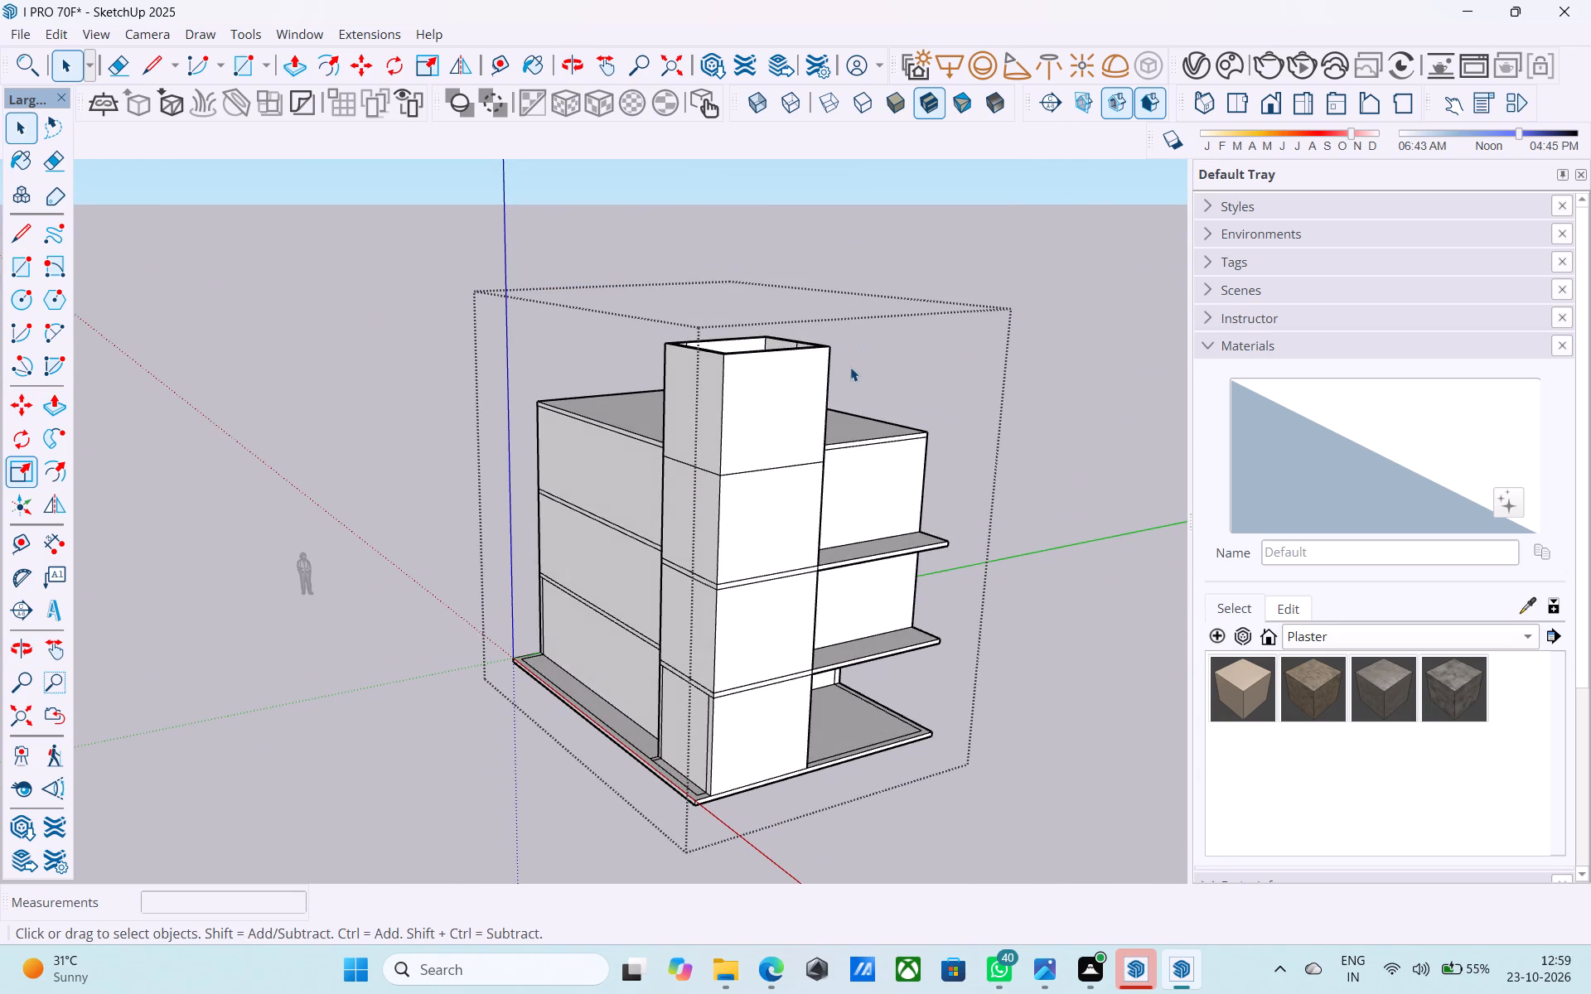
{"action": "scroll", "coordinate": [850, 367], "scroll_direction": "down", "scroll_amount": 5}
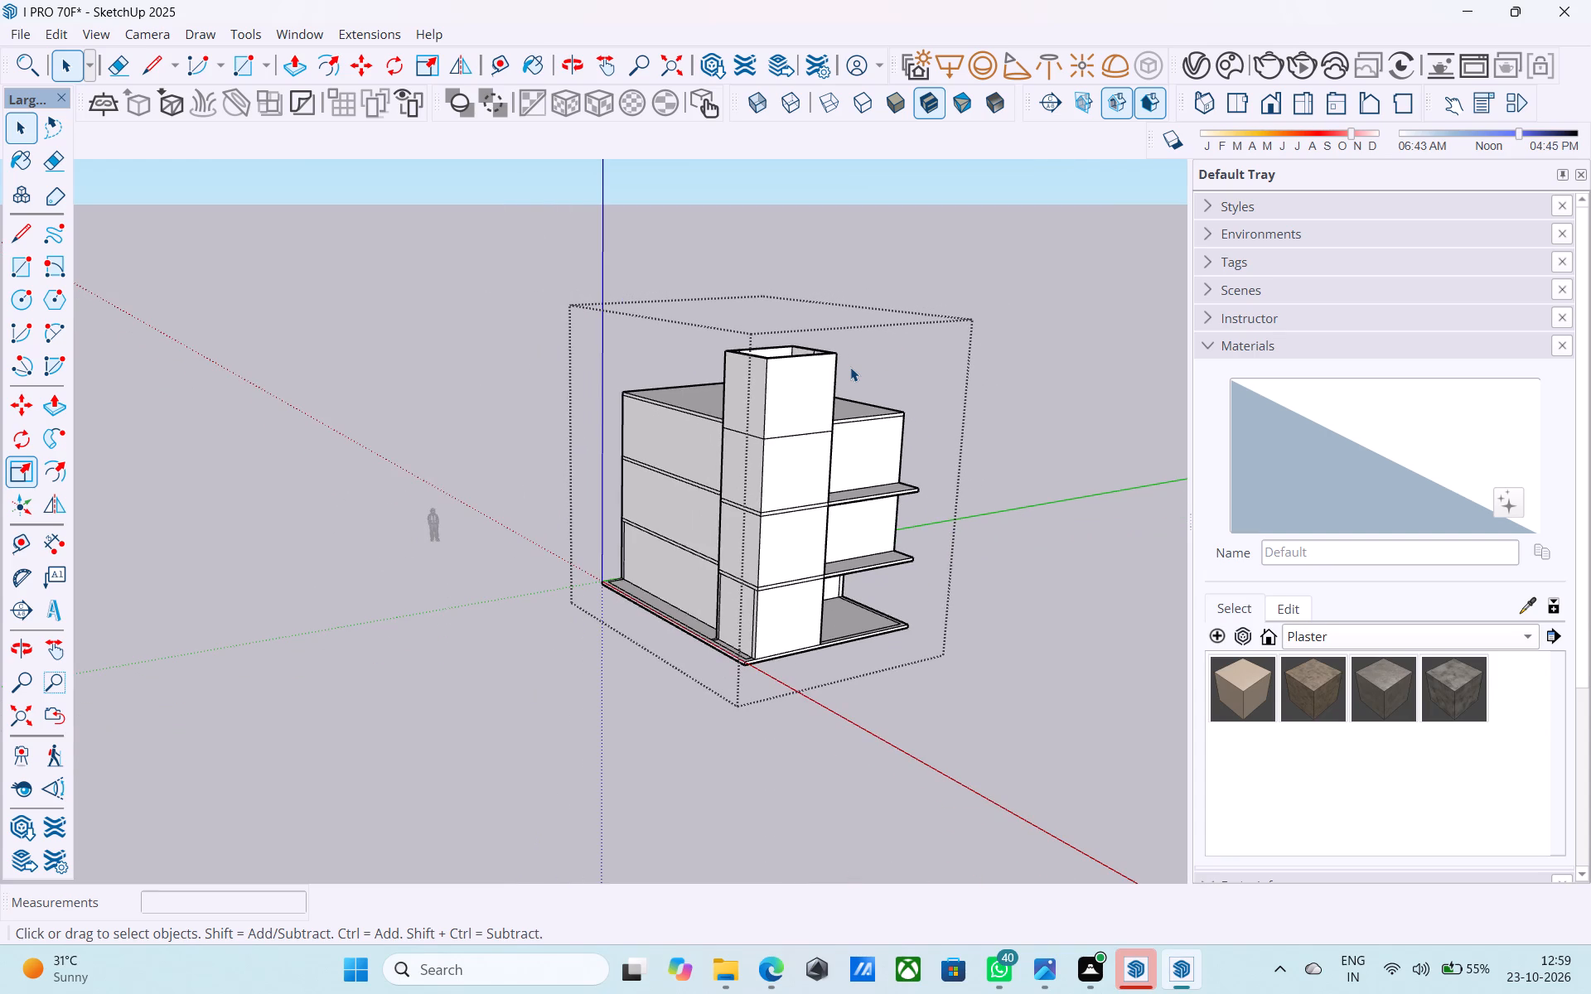
{"action": "middle_click_drag", "start_coordinate": [850, 367], "coordinate": [806, 380]}
{"action": "scroll", "coordinate": [911, 369], "scroll_direction": "down", "scroll_amount": 2}
{"action": "middle_click_drag", "start_coordinate": [898, 376], "coordinate": [501, 474]}
{"action": "scroll", "coordinate": [661, 548], "scroll_direction": "up", "scroll_amount": 8}
{"action": "left_click", "coordinate": [639, 503]}
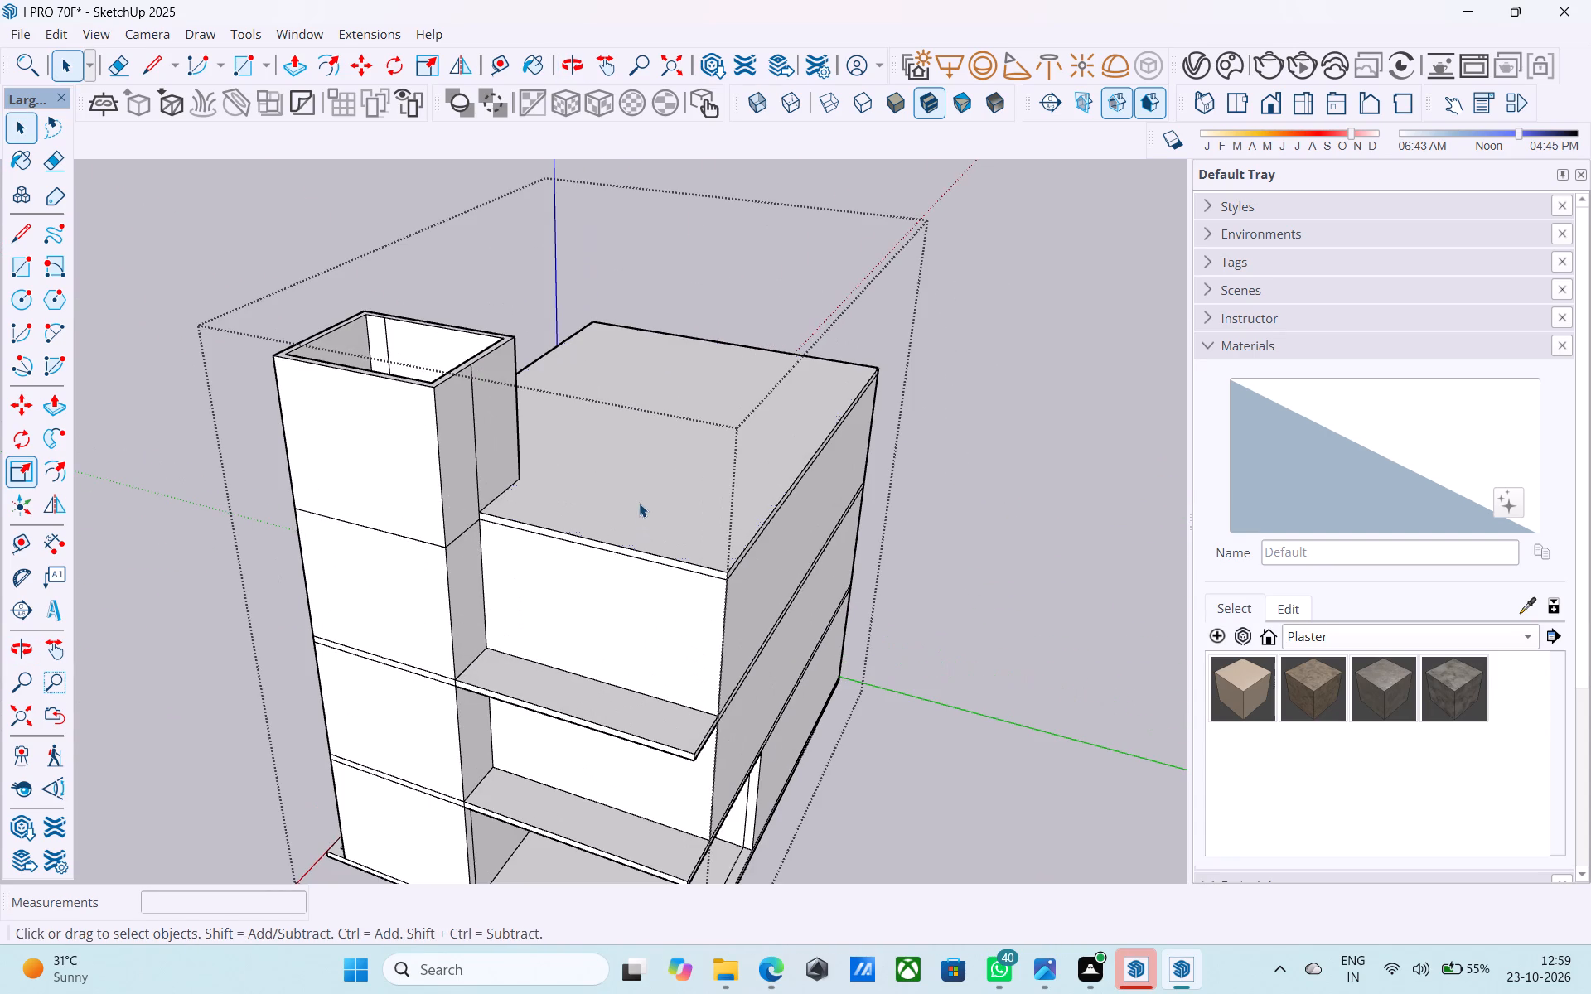
{"action": "key", "text": "f"}
{"action": "left_click", "coordinate": [639, 501]}
{"action": "key", "text": "6"}
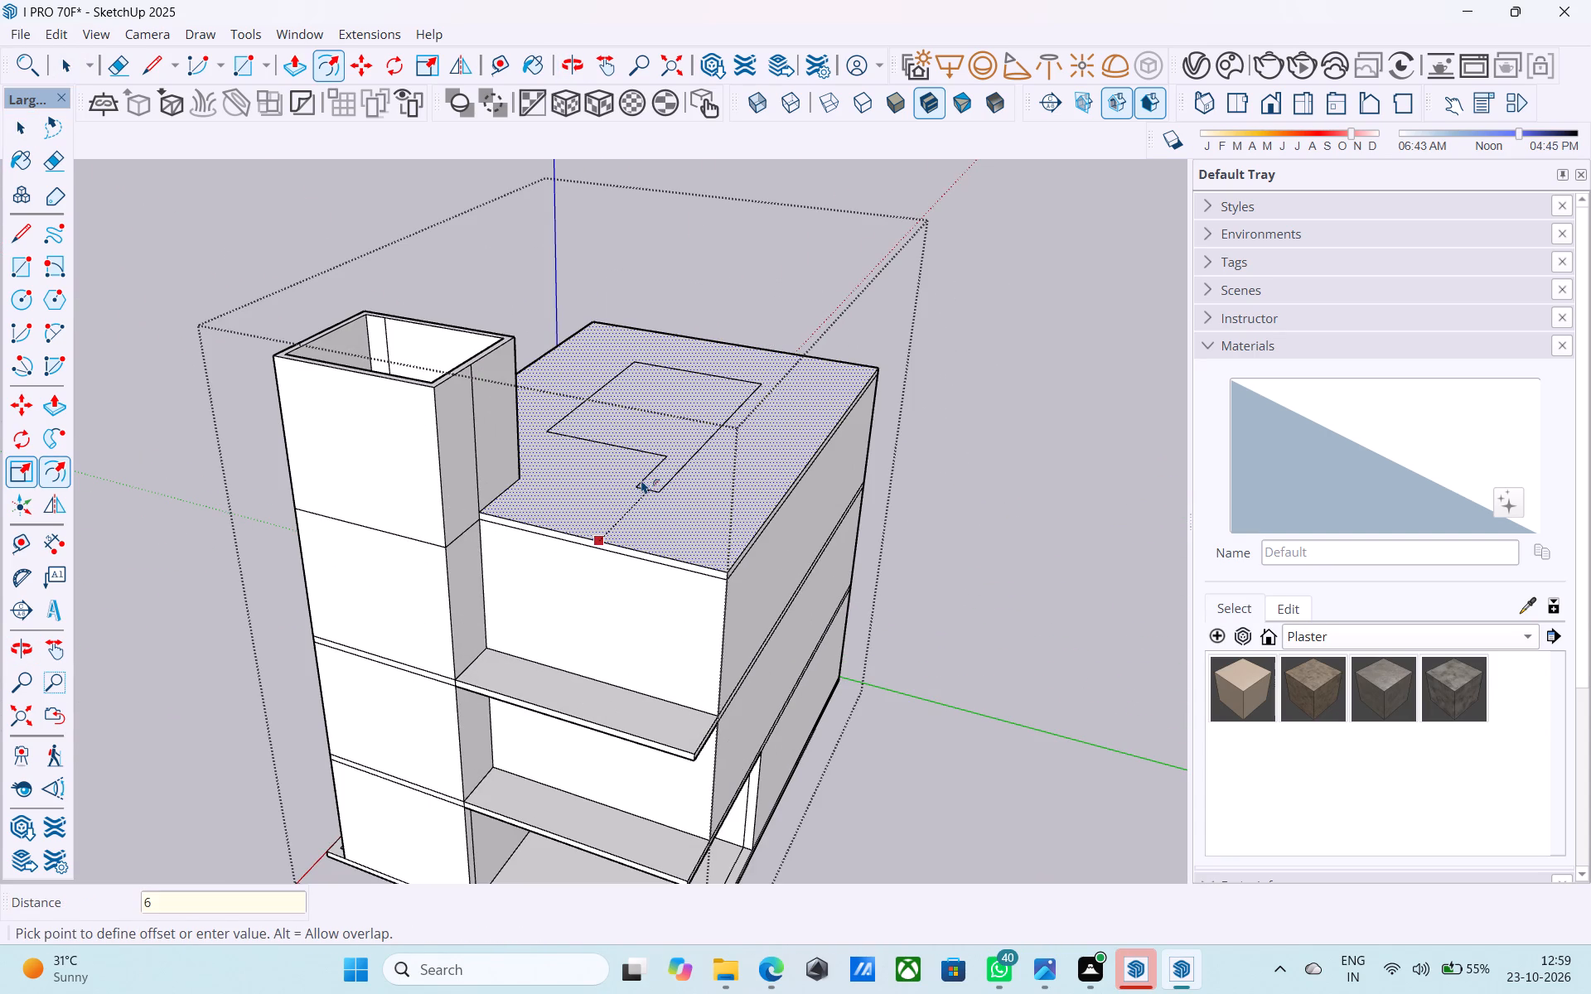
{"action": "key", "text": "shift+quotedbl"}
{"action": "key", "text": "Return"}
{"action": "key", "text": "space"}
{"action": "middle_click_drag", "start_coordinate": [647, 426], "coordinate": [642, 433]}
{"action": "scroll", "coordinate": [502, 507], "scroll_direction": "up", "scroll_amount": 1}
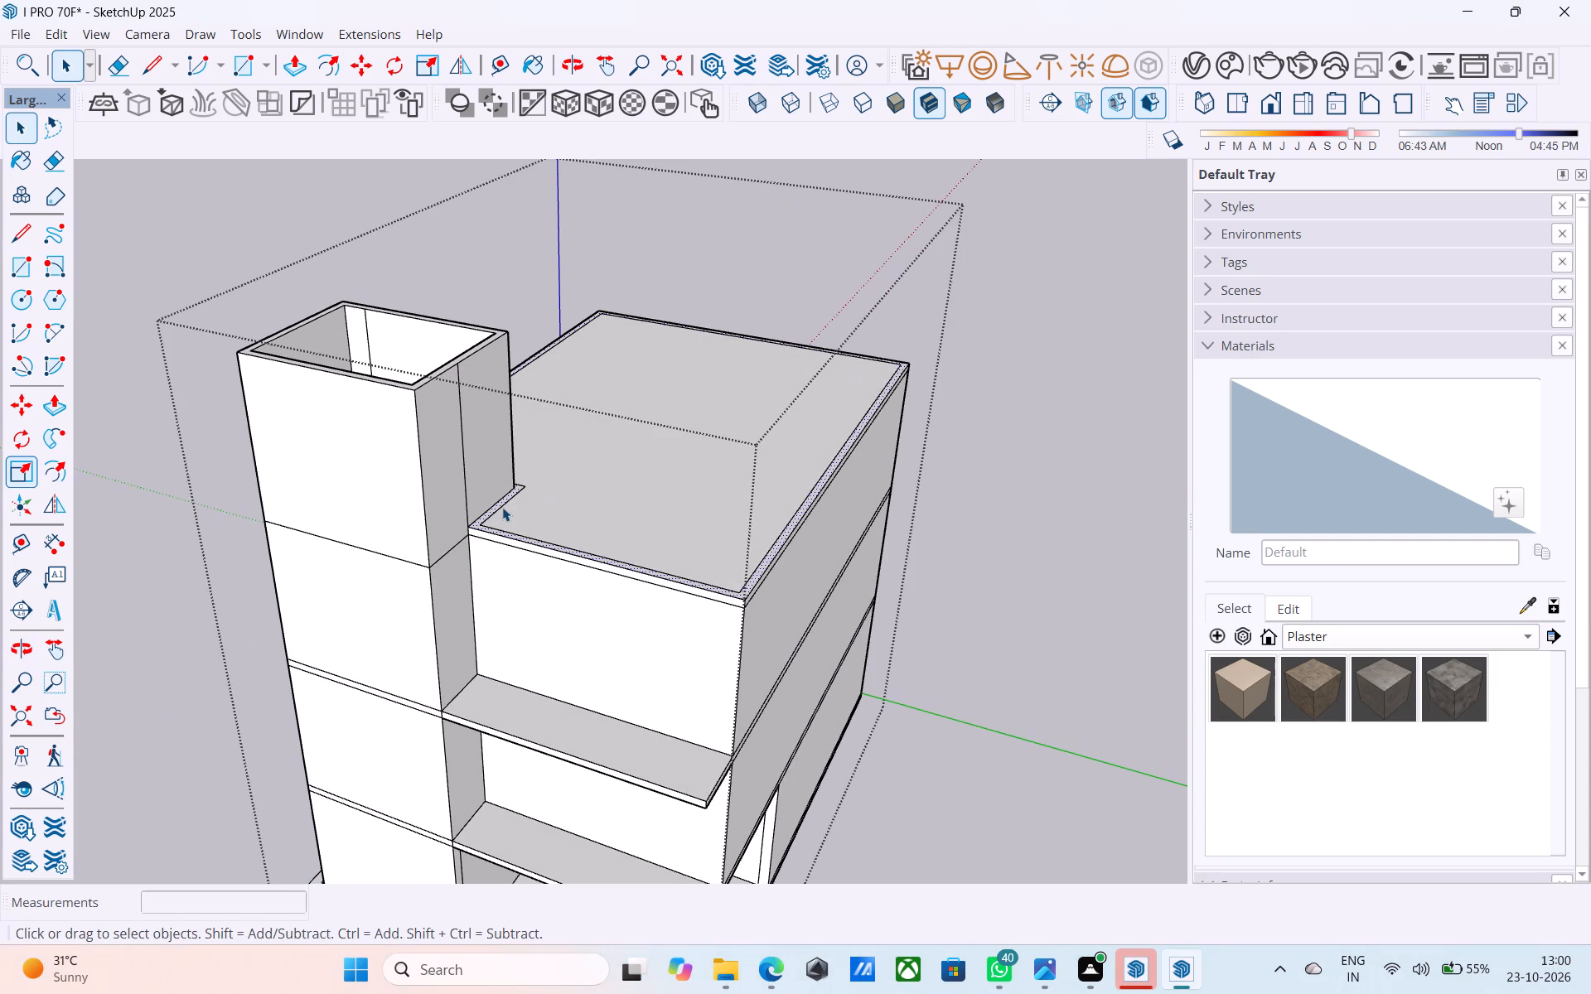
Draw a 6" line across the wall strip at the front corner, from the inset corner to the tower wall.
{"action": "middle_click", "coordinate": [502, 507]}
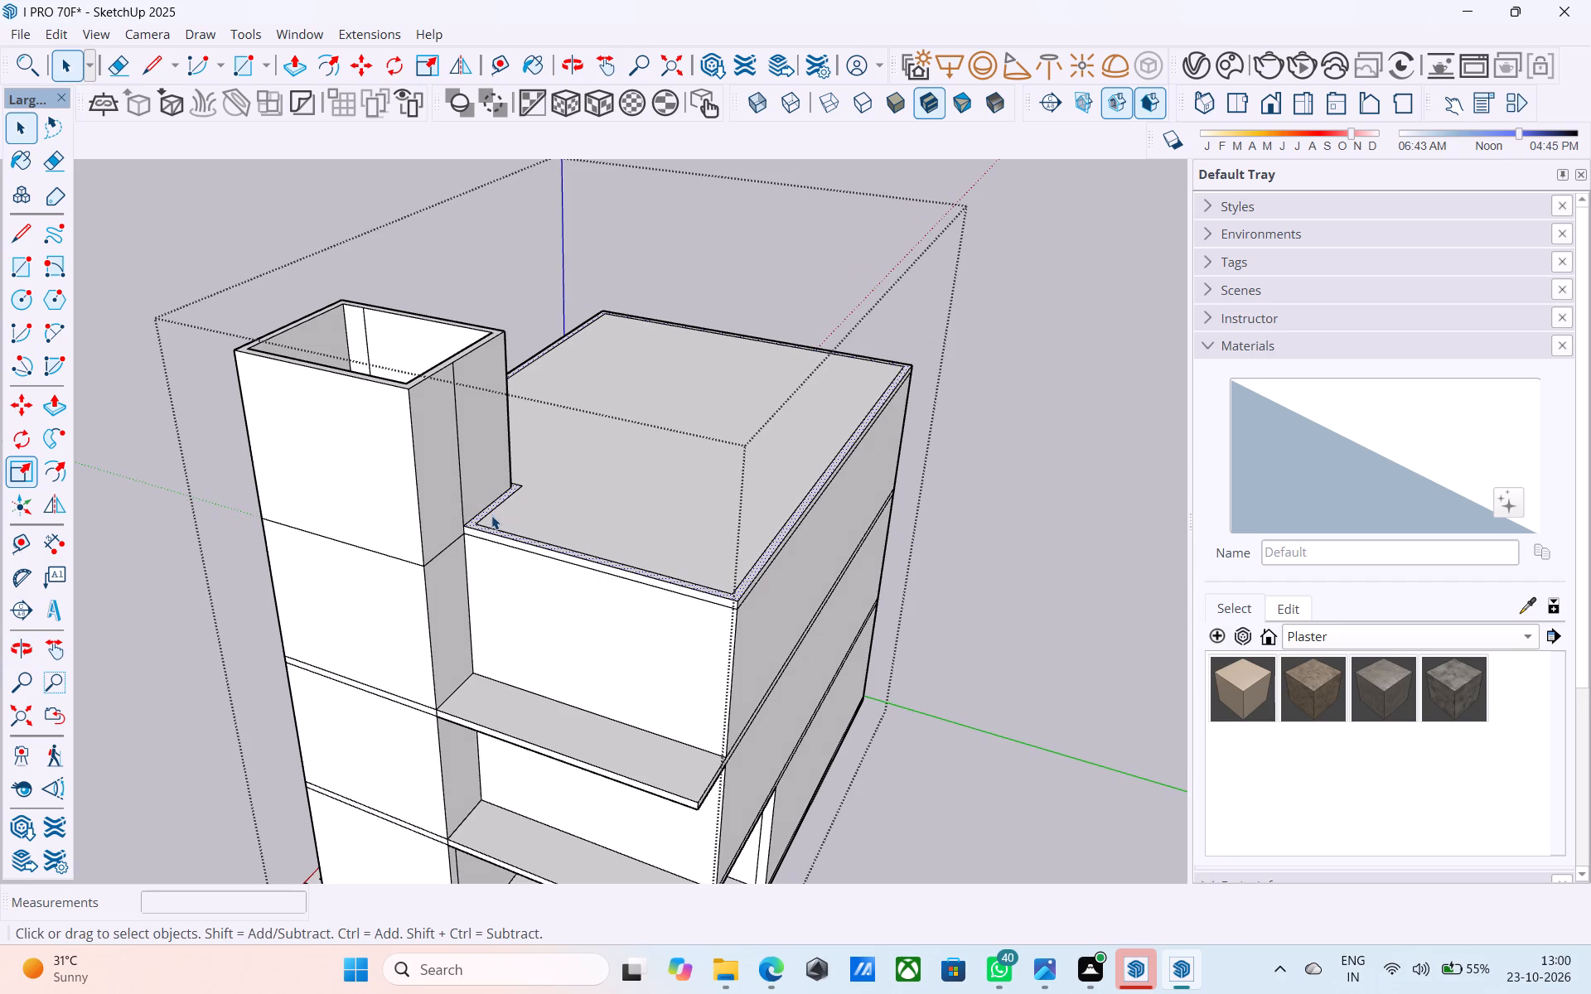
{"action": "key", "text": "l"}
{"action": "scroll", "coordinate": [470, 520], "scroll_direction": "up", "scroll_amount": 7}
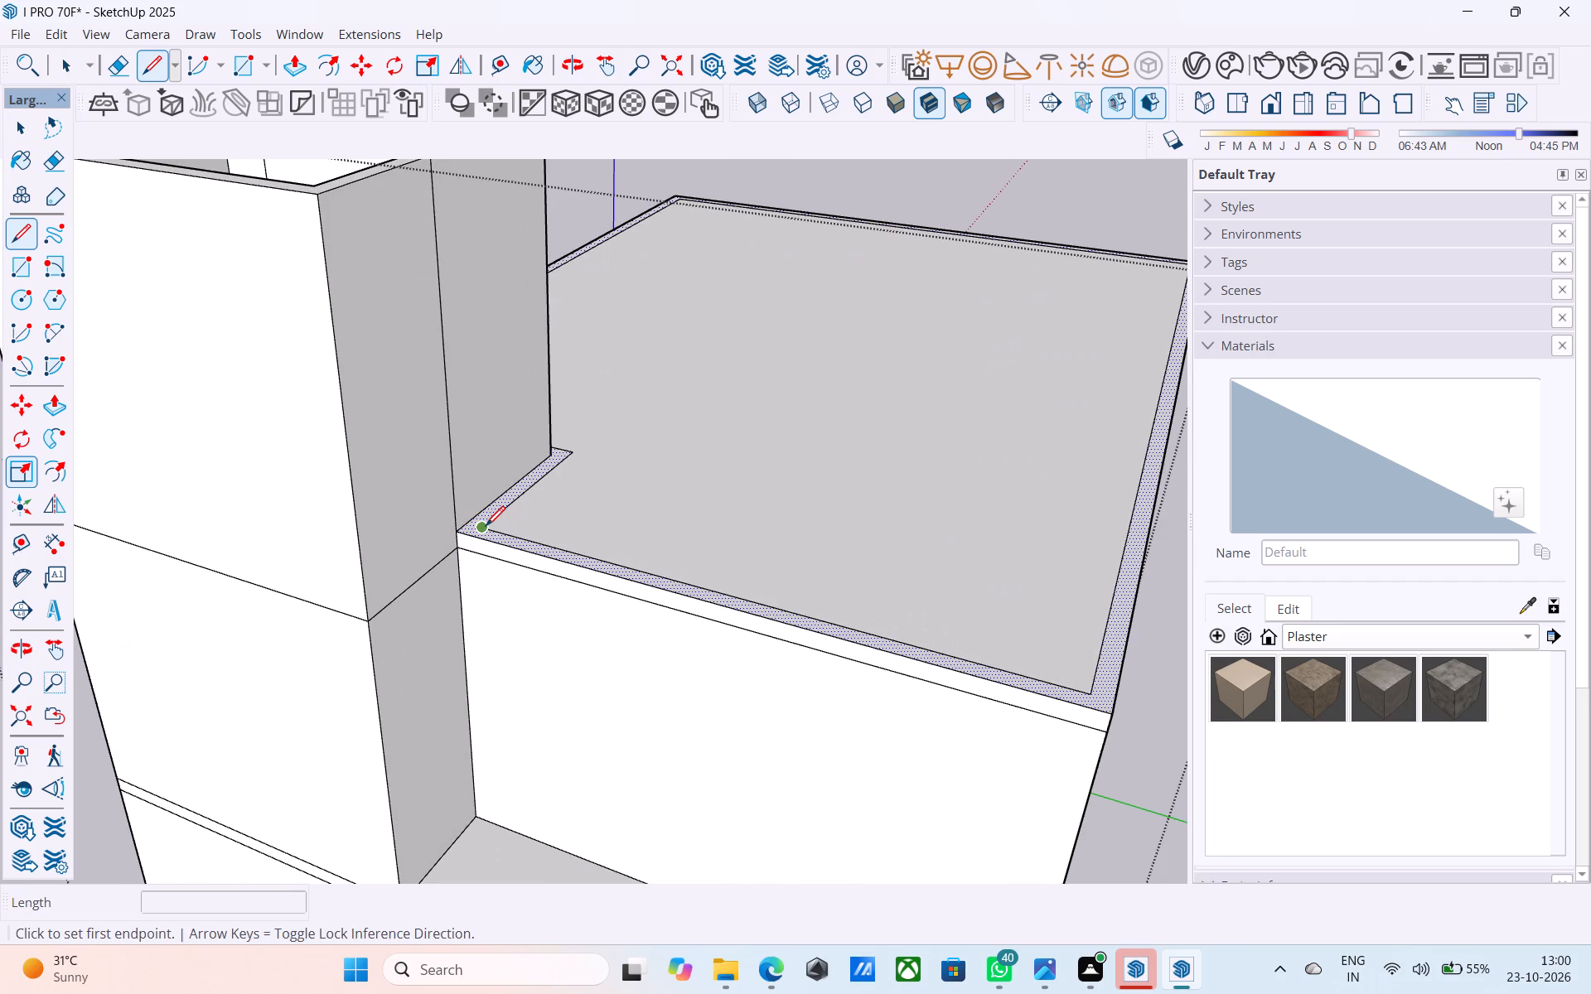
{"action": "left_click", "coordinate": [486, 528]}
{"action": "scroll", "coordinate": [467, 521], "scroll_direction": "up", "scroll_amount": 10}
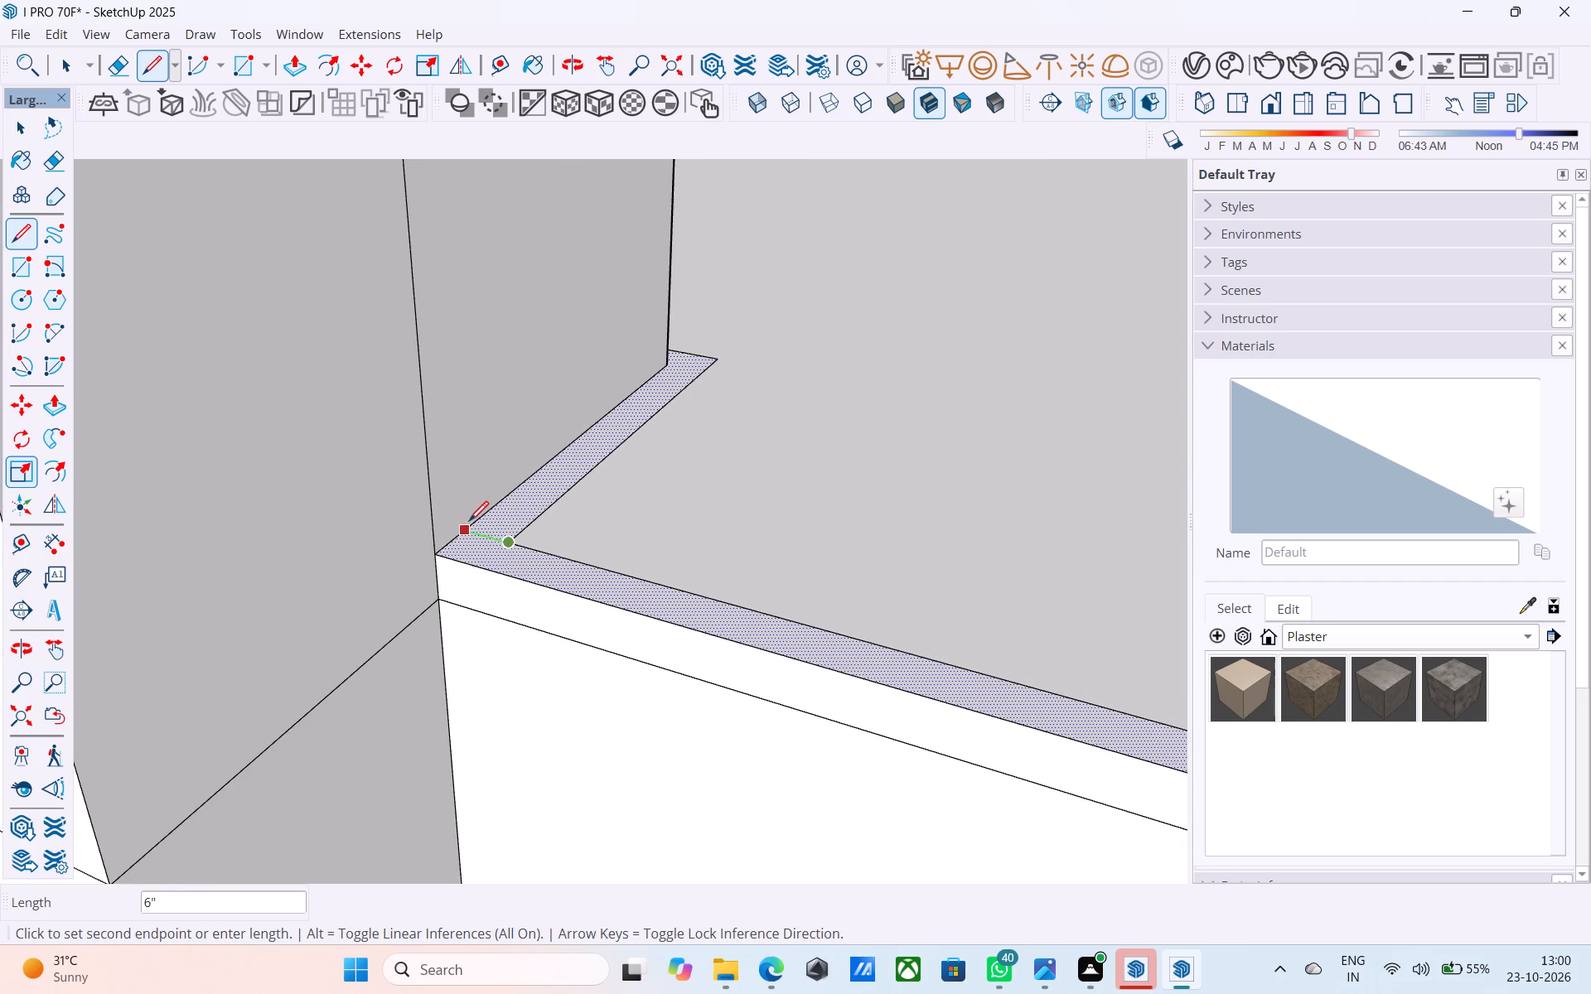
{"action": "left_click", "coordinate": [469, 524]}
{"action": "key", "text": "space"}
Draw a short line across the wall strip at the tower's other roof corner, from the inset corner to the tower wall.
{"action": "scroll", "coordinate": [469, 524], "scroll_direction": "down", "scroll_amount": 18}
{"action": "middle_click_drag", "start_coordinate": [423, 532], "coordinate": [1155, 567]}
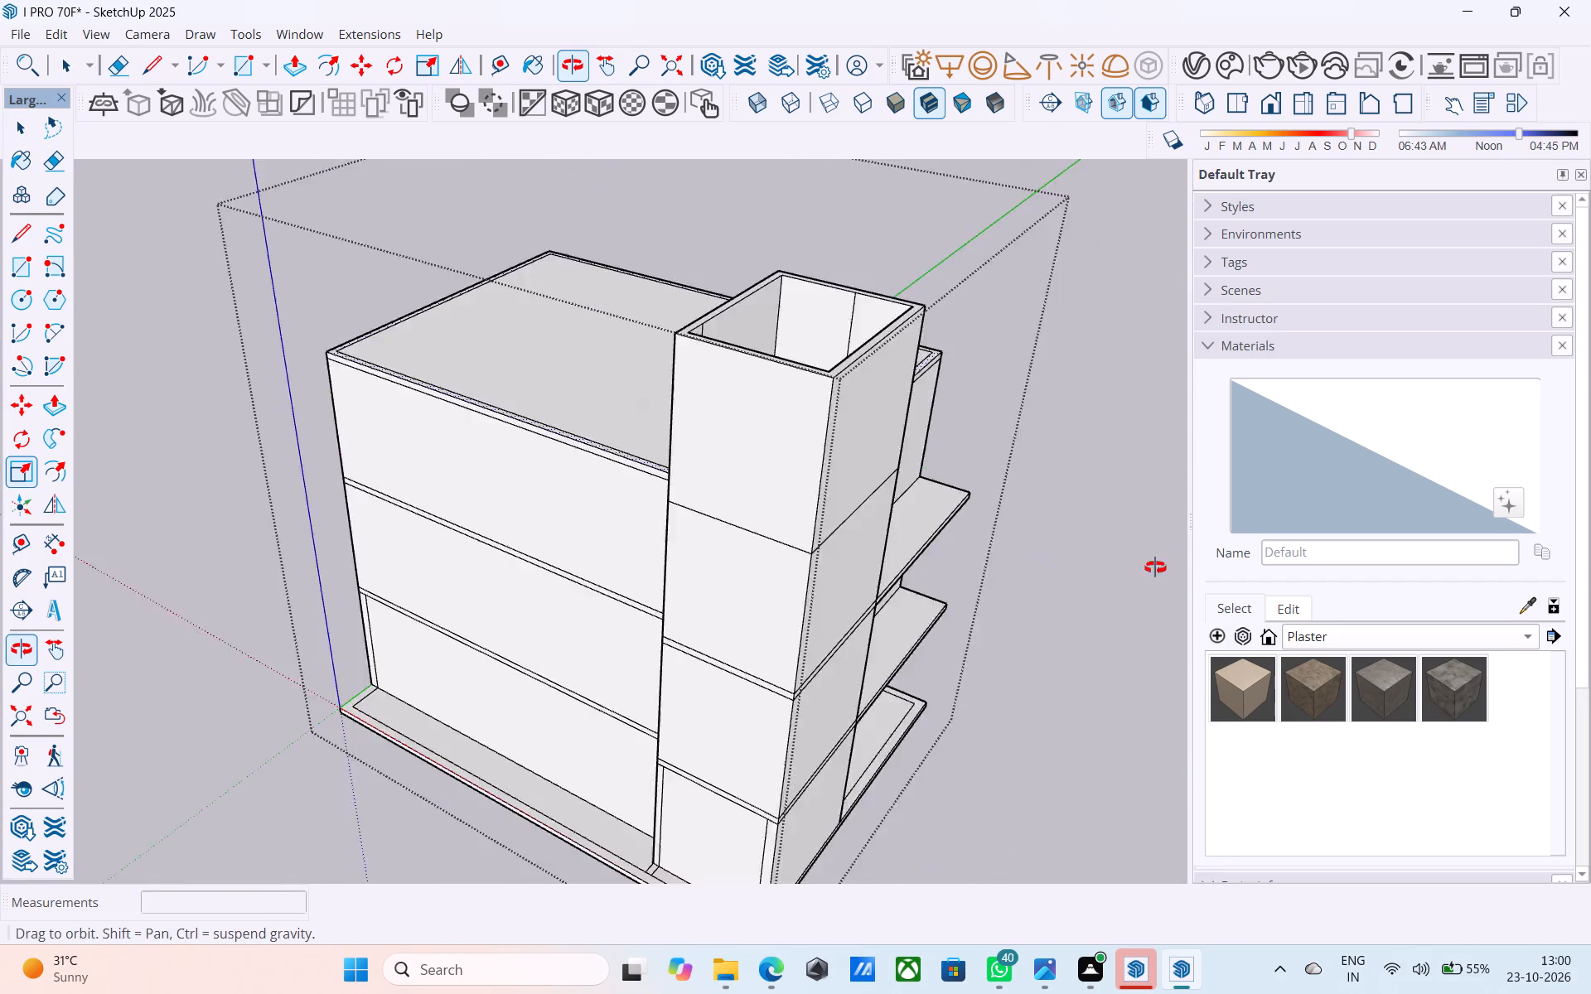
{"action": "middle_click_drag", "start_coordinate": [1155, 567], "coordinate": [1265, 565]}
{"action": "middle_click_drag", "start_coordinate": [533, 555], "coordinate": [970, 586]}
{"action": "scroll", "coordinate": [745, 318], "scroll_direction": "up", "scroll_amount": 9}
{"action": "key", "text": "l"}
{"action": "scroll", "coordinate": [814, 413], "scroll_direction": "up", "scroll_amount": 7}
{"action": "left_click", "coordinate": [846, 436]}
{"action": "left_click", "coordinate": [871, 422]}
{"action": "key", "text": "space"}
{"action": "scroll", "coordinate": [929, 321], "scroll_direction": "down", "scroll_amount": 7}
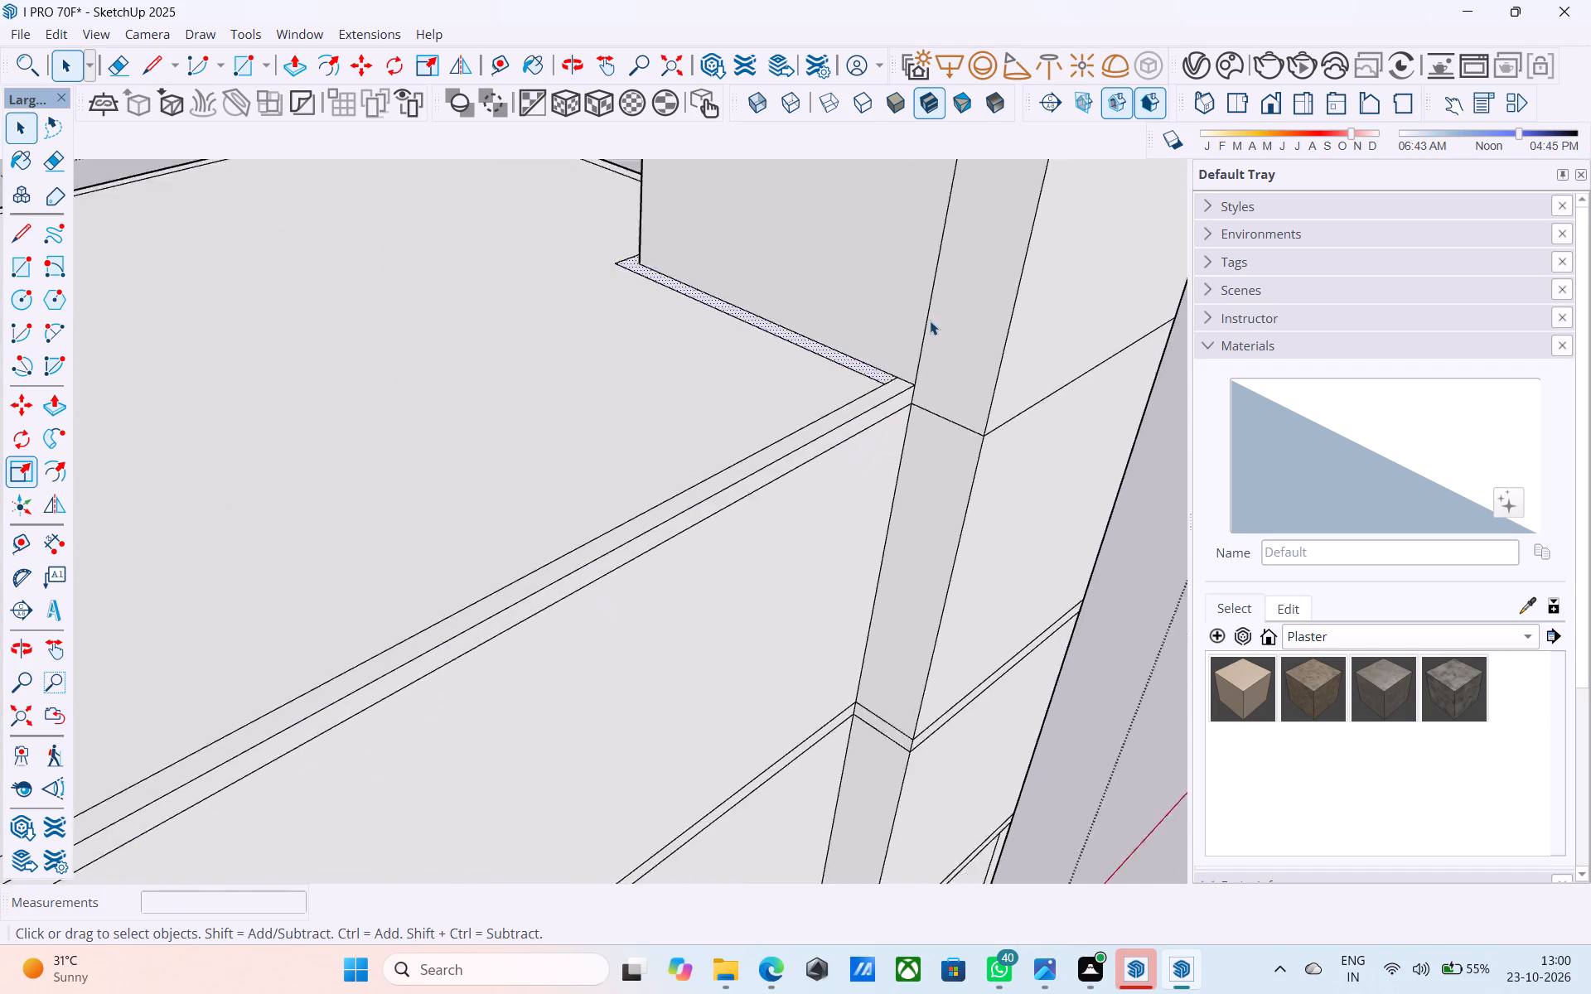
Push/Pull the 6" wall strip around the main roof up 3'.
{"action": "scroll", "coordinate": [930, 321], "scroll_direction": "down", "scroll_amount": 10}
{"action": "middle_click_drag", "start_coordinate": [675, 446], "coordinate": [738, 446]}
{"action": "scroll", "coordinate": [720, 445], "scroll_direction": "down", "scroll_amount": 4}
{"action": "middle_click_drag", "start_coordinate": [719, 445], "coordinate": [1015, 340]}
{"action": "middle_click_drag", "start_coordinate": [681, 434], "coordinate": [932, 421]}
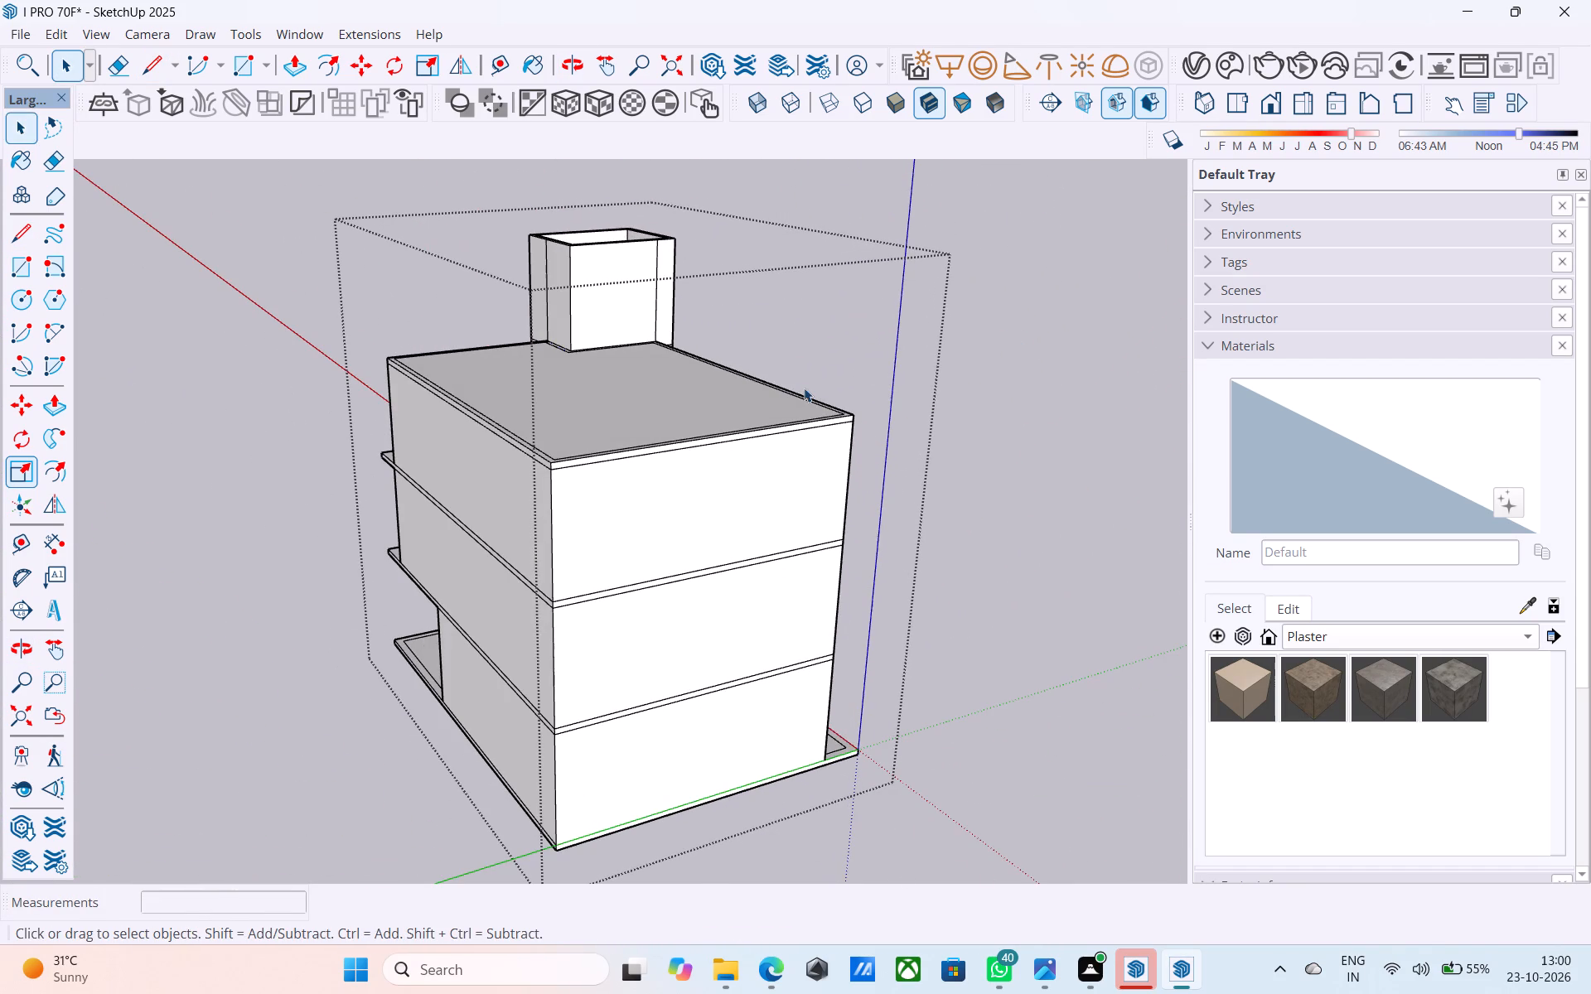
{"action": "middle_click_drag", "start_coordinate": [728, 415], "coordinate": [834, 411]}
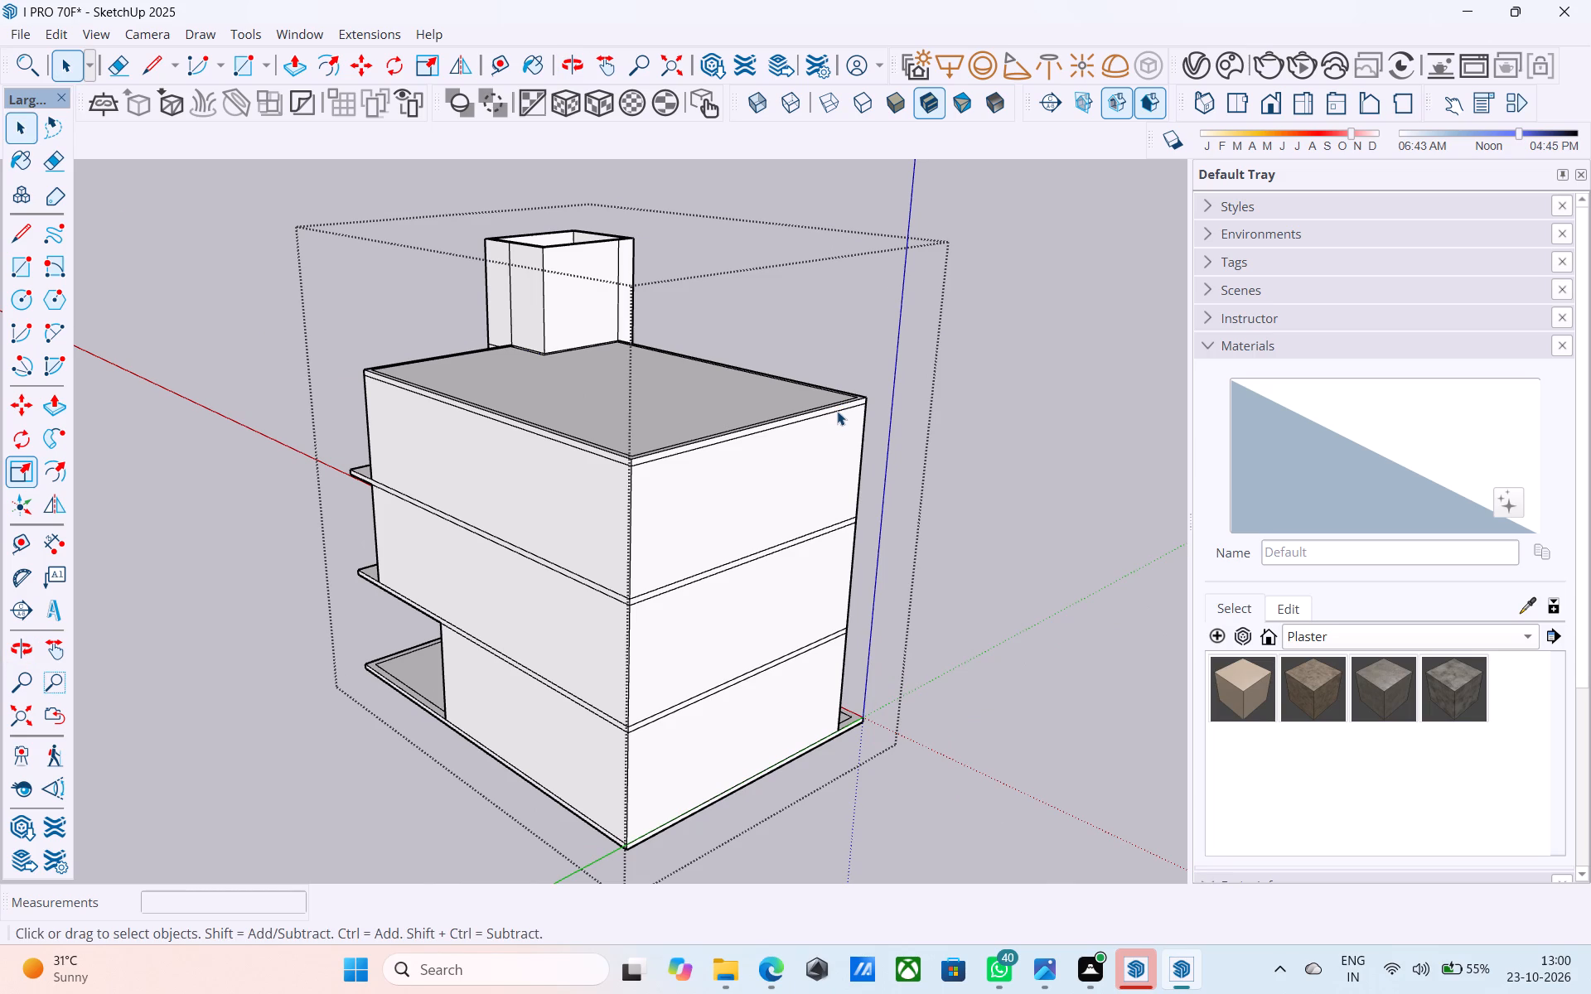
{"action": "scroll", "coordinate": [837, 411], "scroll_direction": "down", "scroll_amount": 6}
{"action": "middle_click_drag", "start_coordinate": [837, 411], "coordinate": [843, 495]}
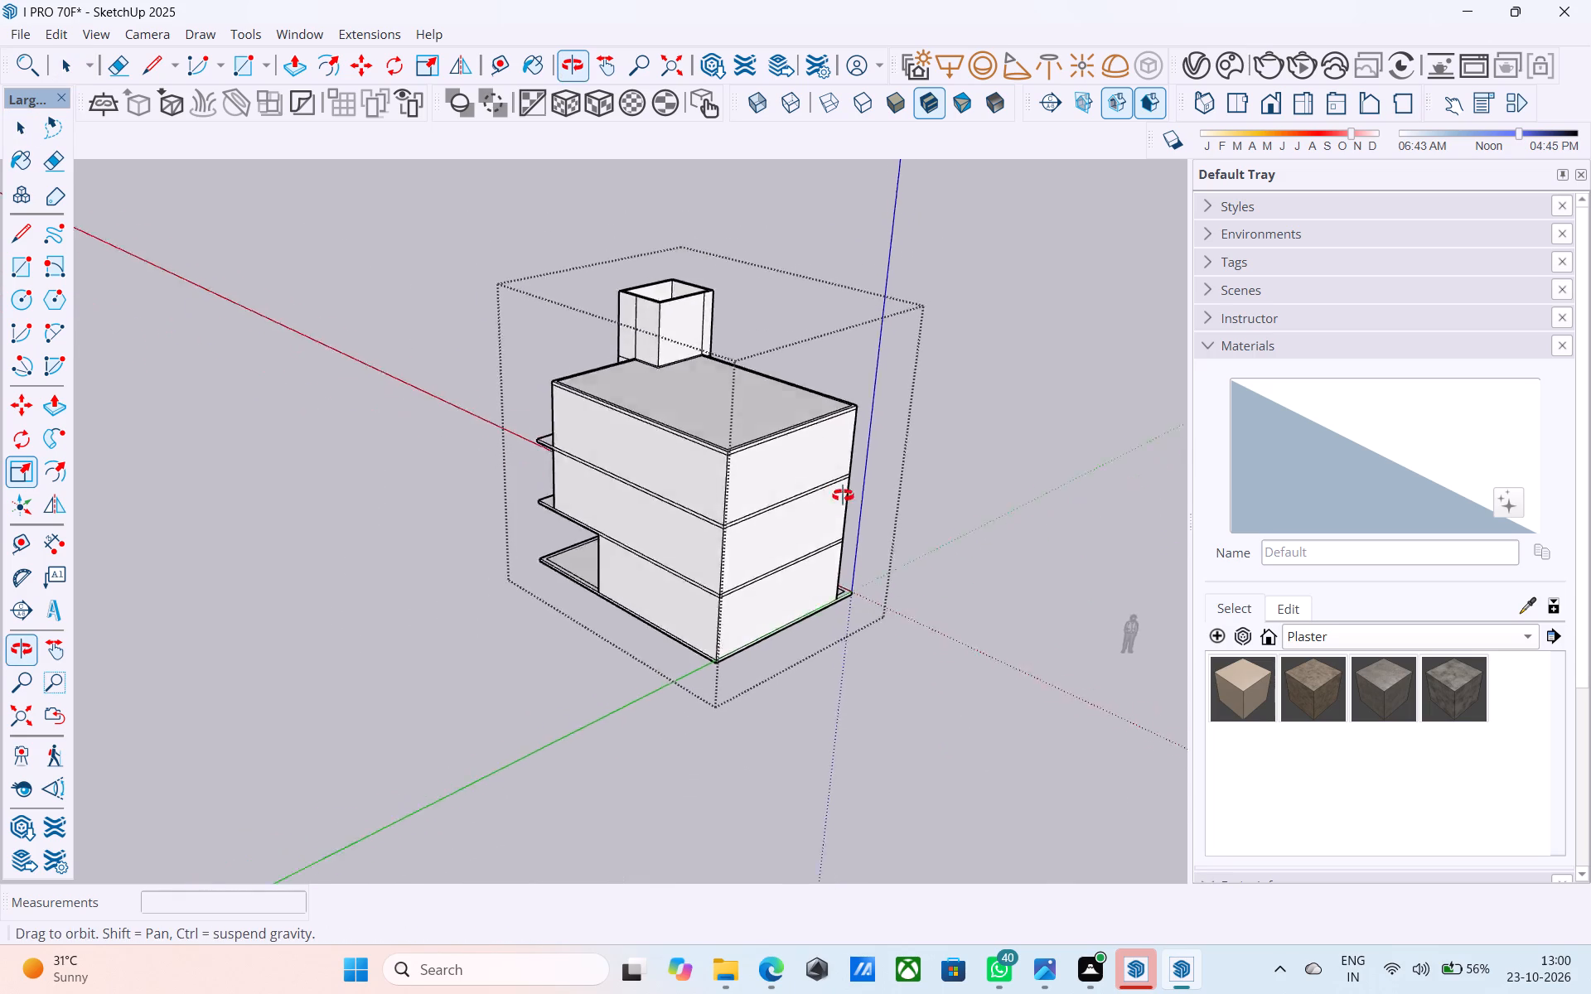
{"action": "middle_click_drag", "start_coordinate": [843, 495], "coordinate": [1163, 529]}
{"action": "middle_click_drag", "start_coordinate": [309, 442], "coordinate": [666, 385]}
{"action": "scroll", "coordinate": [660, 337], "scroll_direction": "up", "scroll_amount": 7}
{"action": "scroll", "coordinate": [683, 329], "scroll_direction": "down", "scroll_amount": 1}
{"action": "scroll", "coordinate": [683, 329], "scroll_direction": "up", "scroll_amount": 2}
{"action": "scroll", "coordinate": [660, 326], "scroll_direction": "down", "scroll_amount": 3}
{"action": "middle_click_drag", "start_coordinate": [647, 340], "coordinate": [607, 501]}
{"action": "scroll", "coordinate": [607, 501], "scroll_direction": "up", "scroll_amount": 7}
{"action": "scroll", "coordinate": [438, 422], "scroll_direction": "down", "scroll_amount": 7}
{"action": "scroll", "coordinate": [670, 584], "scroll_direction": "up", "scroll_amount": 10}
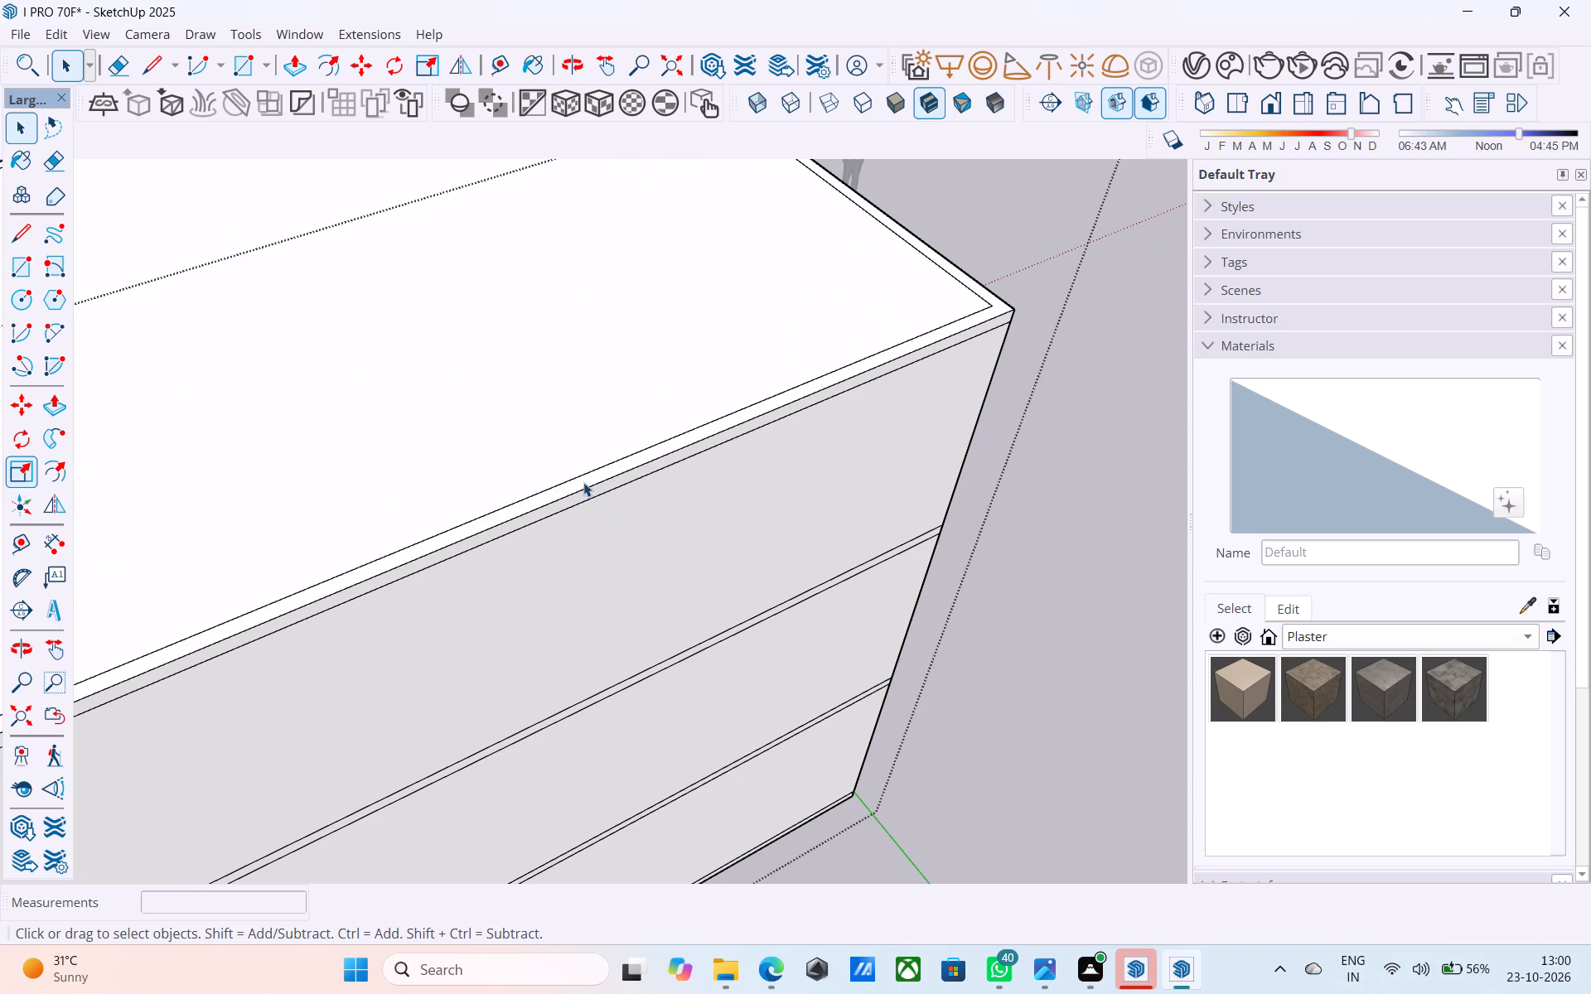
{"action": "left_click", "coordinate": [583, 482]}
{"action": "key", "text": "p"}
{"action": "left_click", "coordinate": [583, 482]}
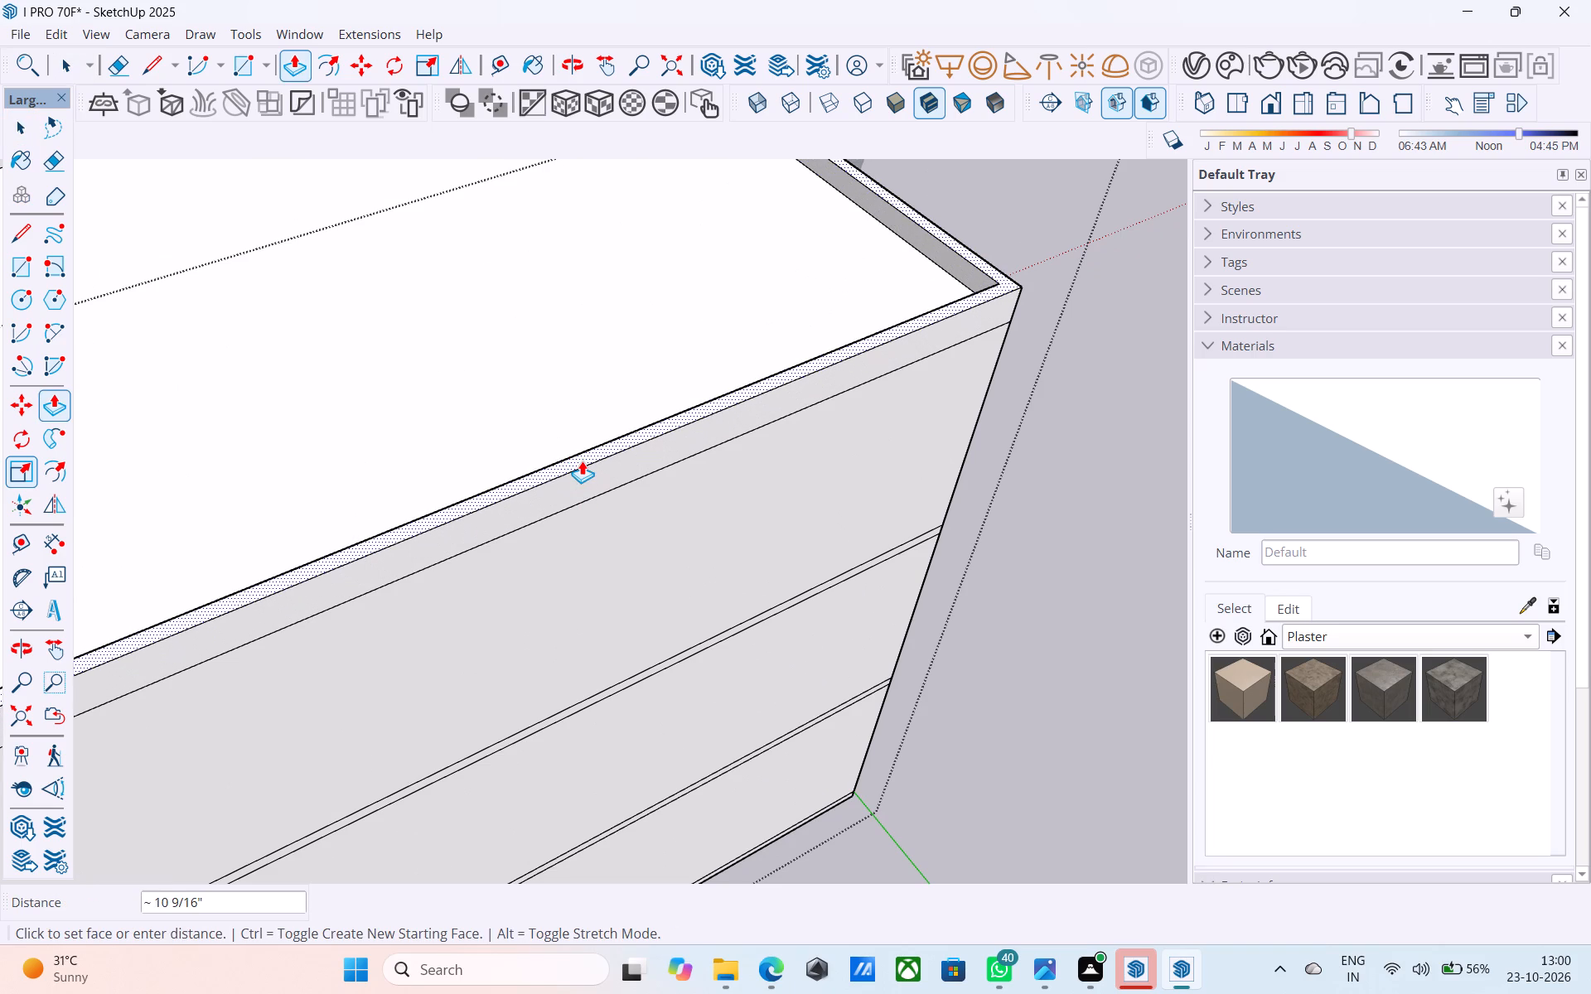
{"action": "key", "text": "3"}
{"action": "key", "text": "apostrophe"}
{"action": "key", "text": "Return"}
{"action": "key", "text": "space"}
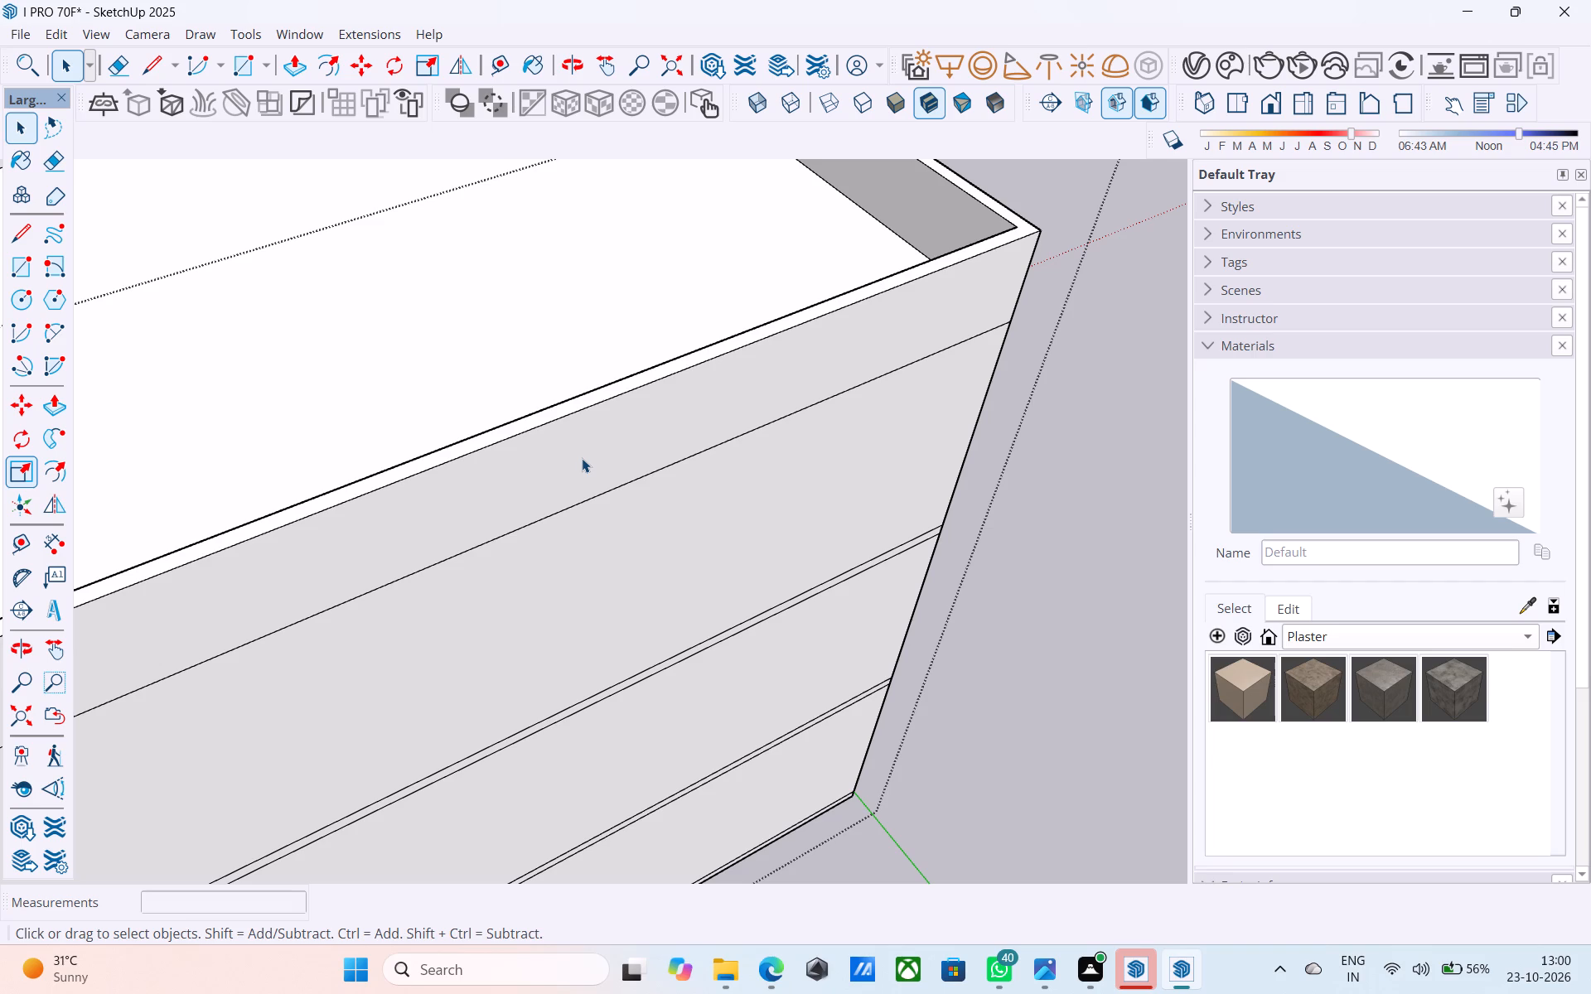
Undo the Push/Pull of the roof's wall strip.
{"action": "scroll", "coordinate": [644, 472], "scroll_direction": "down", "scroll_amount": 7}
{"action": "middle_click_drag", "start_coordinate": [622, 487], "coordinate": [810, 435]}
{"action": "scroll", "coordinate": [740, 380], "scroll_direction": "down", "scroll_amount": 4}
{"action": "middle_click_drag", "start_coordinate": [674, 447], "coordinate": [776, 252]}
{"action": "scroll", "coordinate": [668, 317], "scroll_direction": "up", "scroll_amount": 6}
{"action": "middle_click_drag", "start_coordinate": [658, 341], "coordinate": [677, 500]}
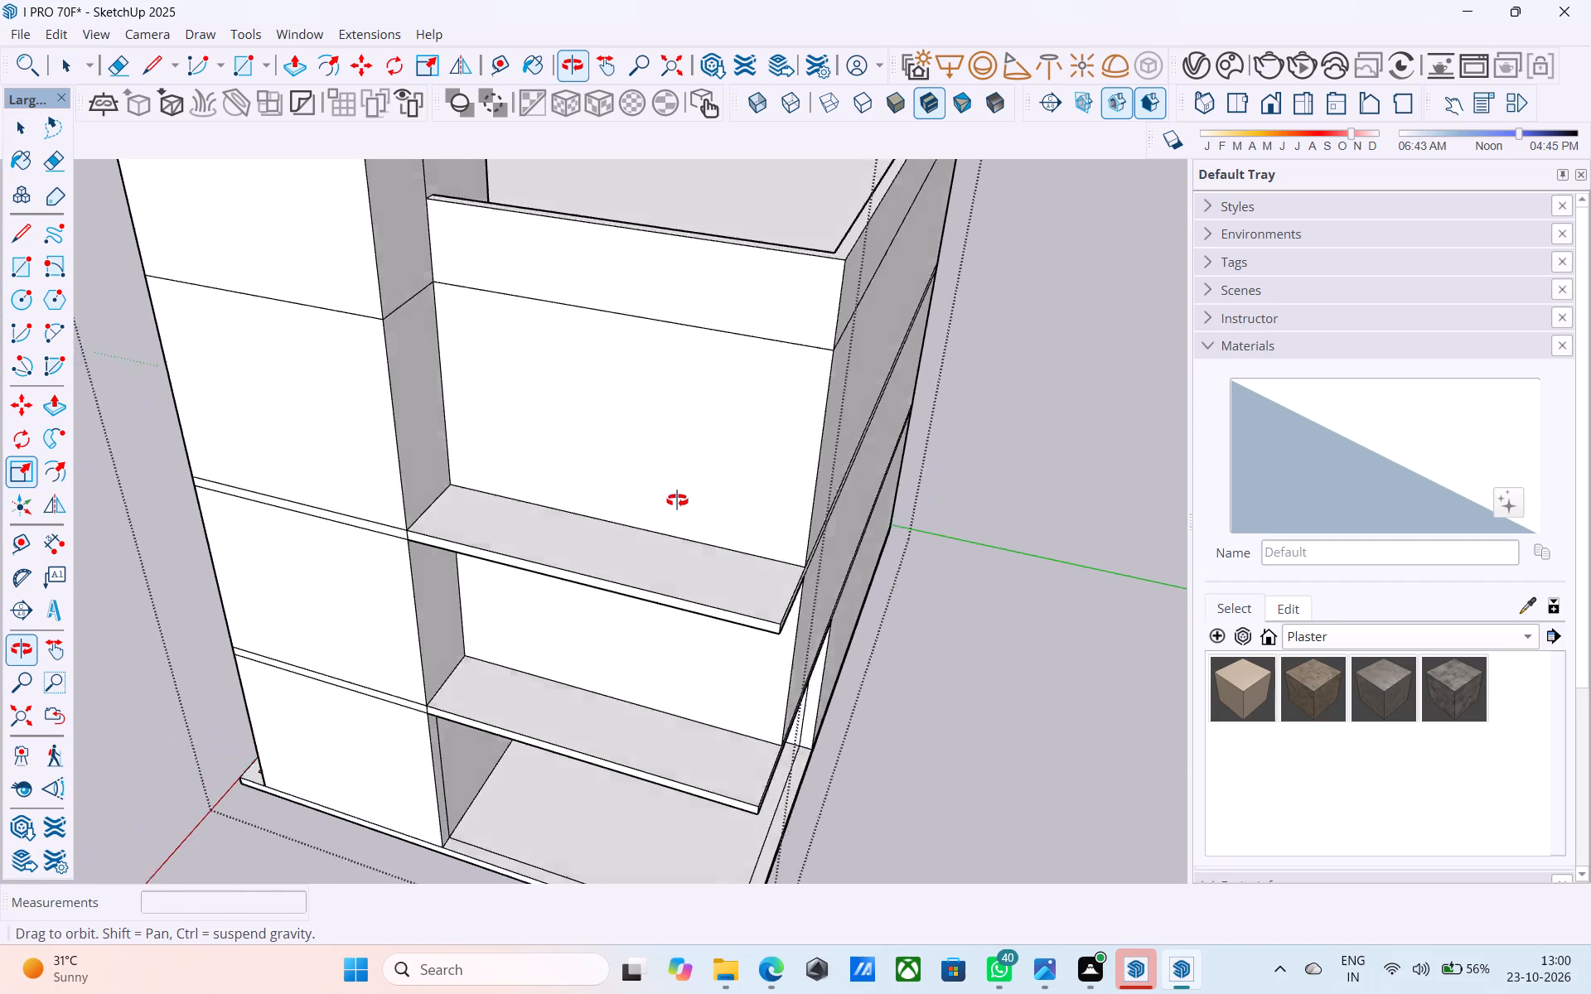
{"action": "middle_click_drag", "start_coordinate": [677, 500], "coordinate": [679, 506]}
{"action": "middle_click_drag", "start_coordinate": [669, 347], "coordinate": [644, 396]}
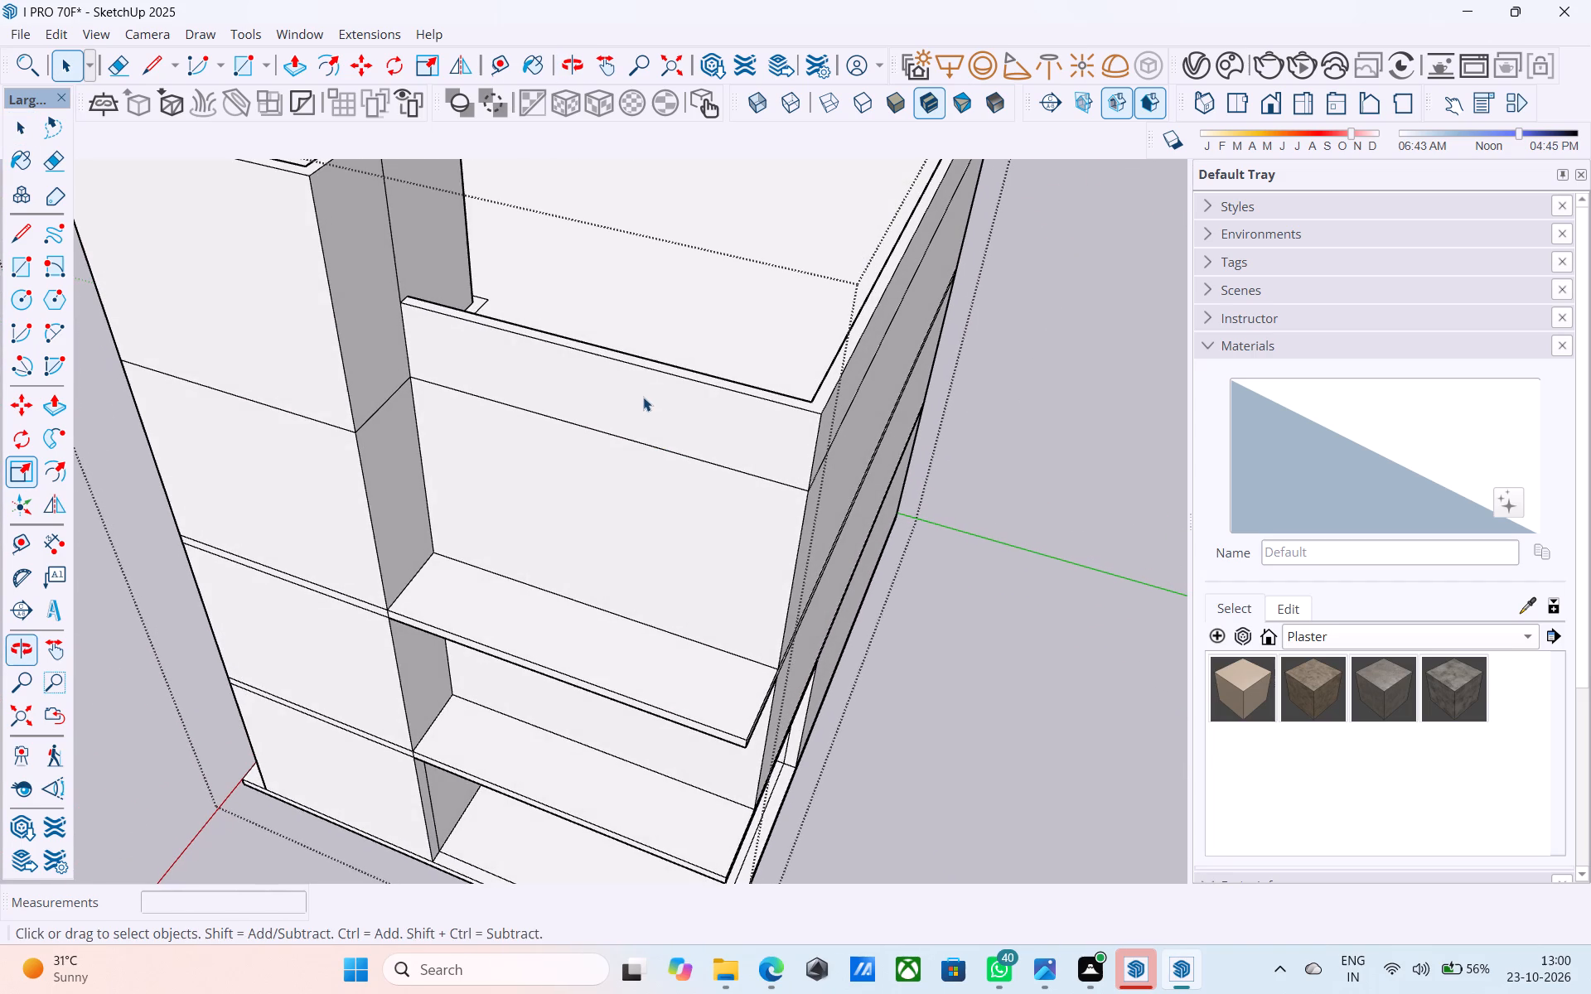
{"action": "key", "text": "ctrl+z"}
Push/Pull the front edge of the top roof slab outward 4' to align with the balcony slab below.
{"action": "scroll", "coordinate": [642, 395], "scroll_direction": "up", "scroll_amount": 4}
{"action": "key", "text": "space"}
{"action": "middle_click_drag", "start_coordinate": [593, 446], "coordinate": [590, 401]}
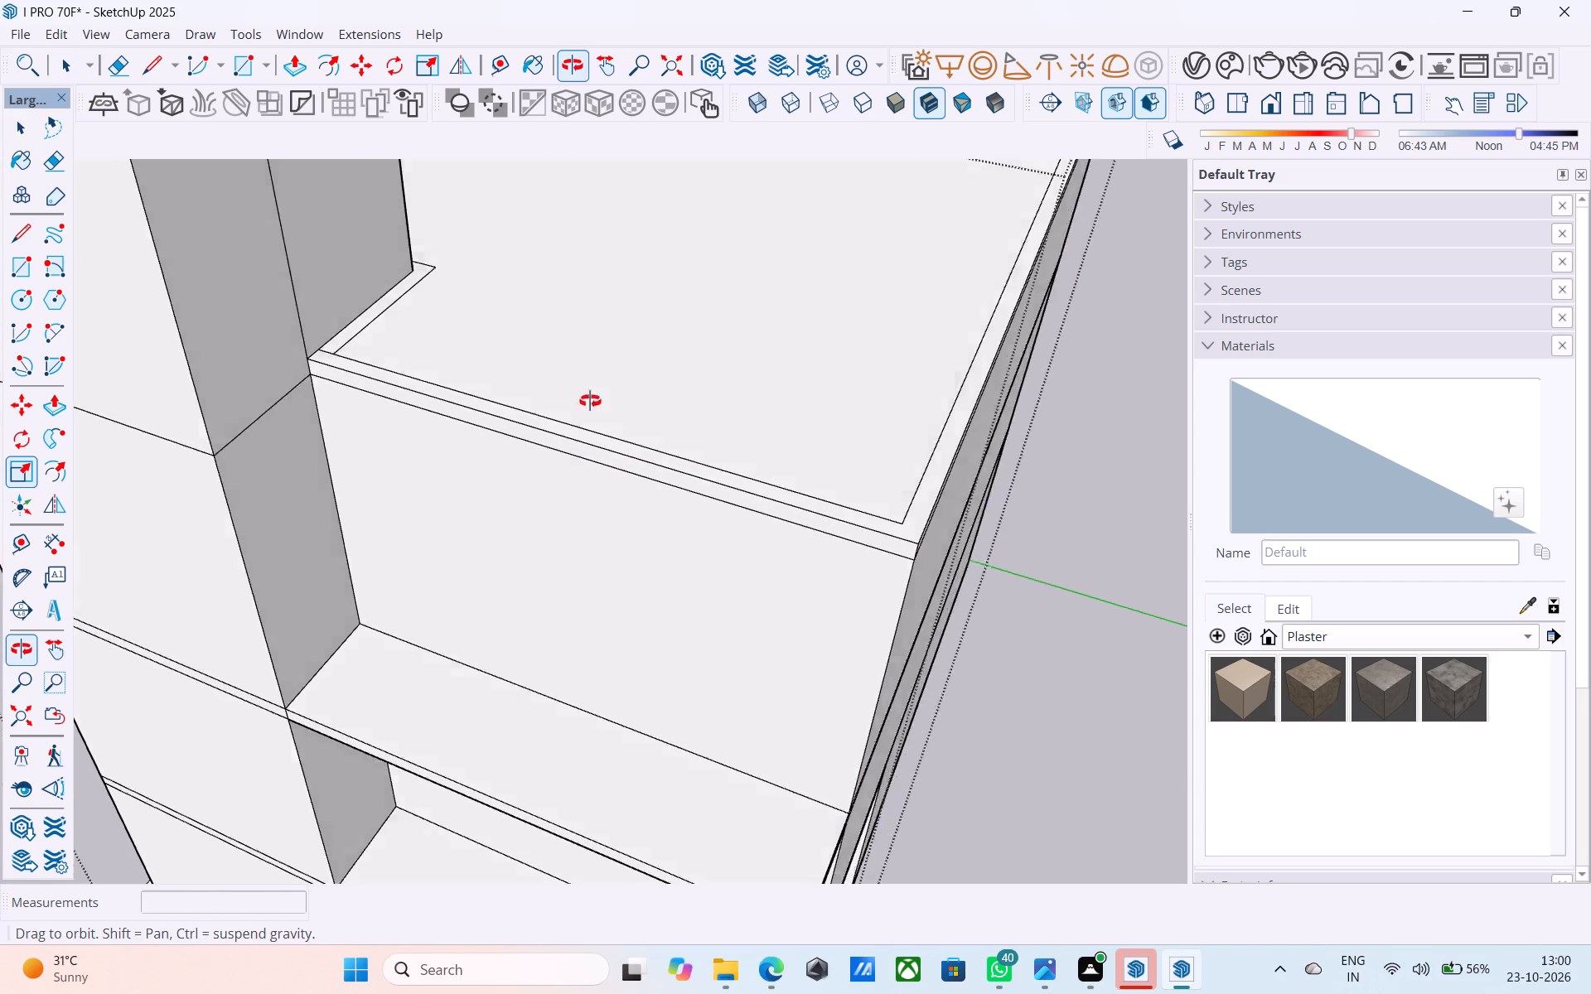
{"action": "middle_click_drag", "start_coordinate": [590, 401], "coordinate": [629, 300]}
{"action": "scroll", "coordinate": [563, 281], "scroll_direction": "down", "scroll_amount": 6}
{"action": "scroll", "coordinate": [582, 473], "scroll_direction": "up", "scroll_amount": 6}
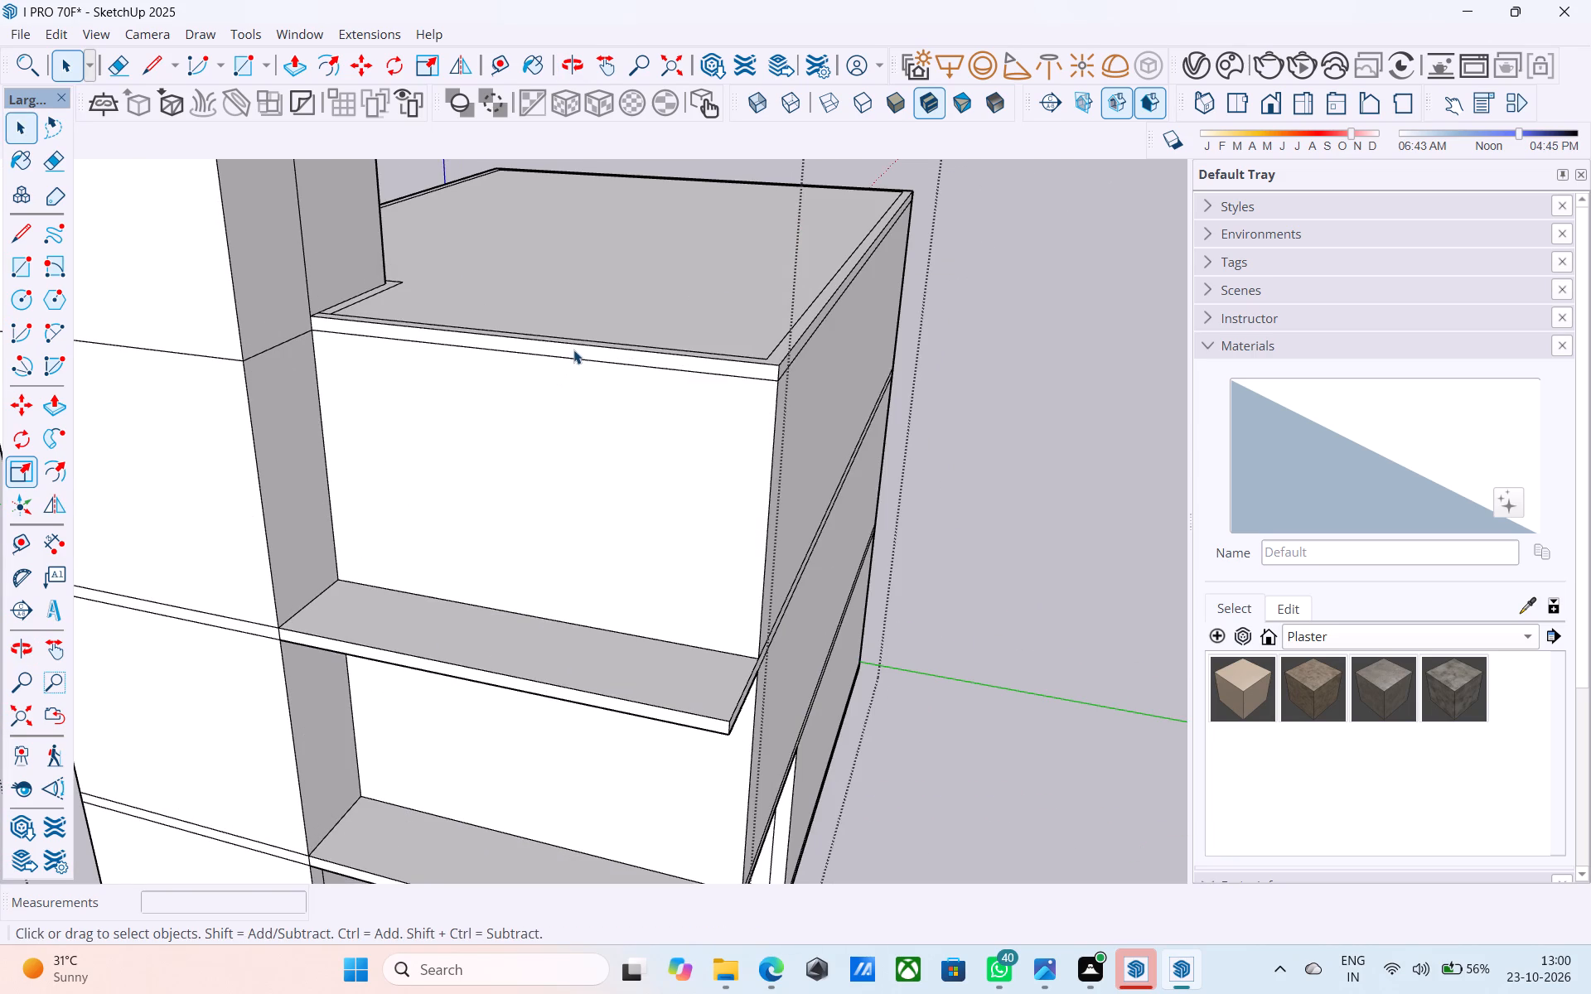
{"action": "left_click", "coordinate": [573, 350]}
{"action": "key", "text": "p"}
{"action": "left_click", "coordinate": [573, 350]}
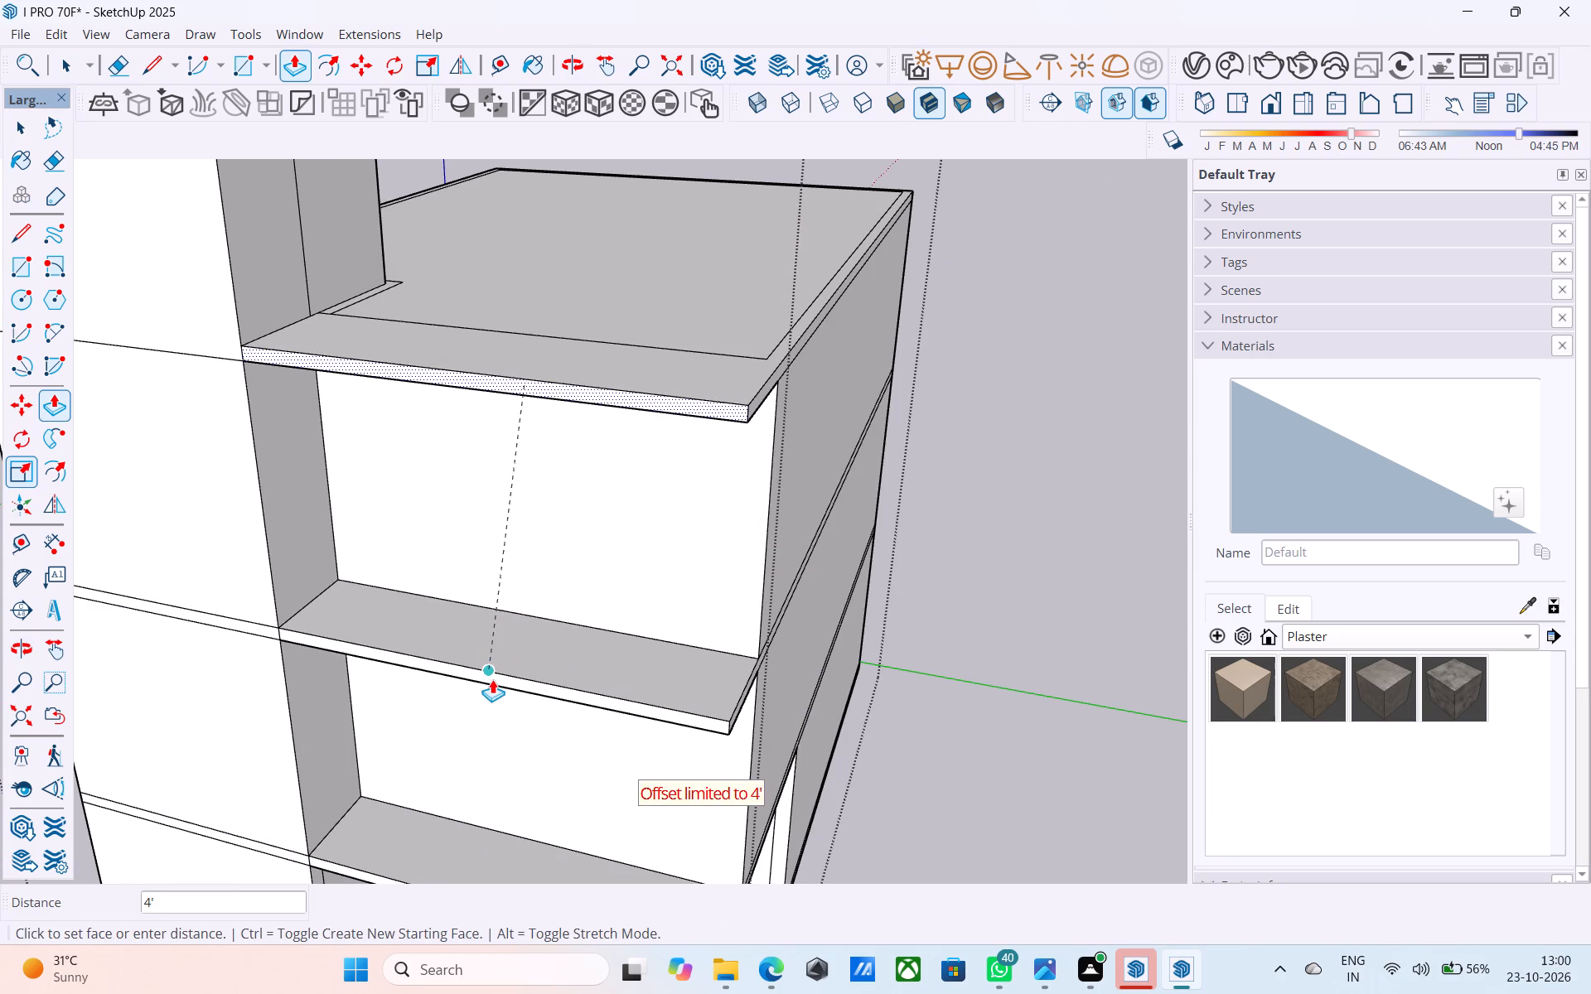
{"action": "left_click", "coordinate": [492, 679]}
{"action": "key", "text": "space"}
Erase the old front inset line on the extended roof and the inset line beside the tower.
{"action": "scroll", "coordinate": [554, 546], "scroll_direction": "down", "scroll_amount": 5}
{"action": "middle_click_drag", "start_coordinate": [559, 535], "coordinate": [527, 592]}
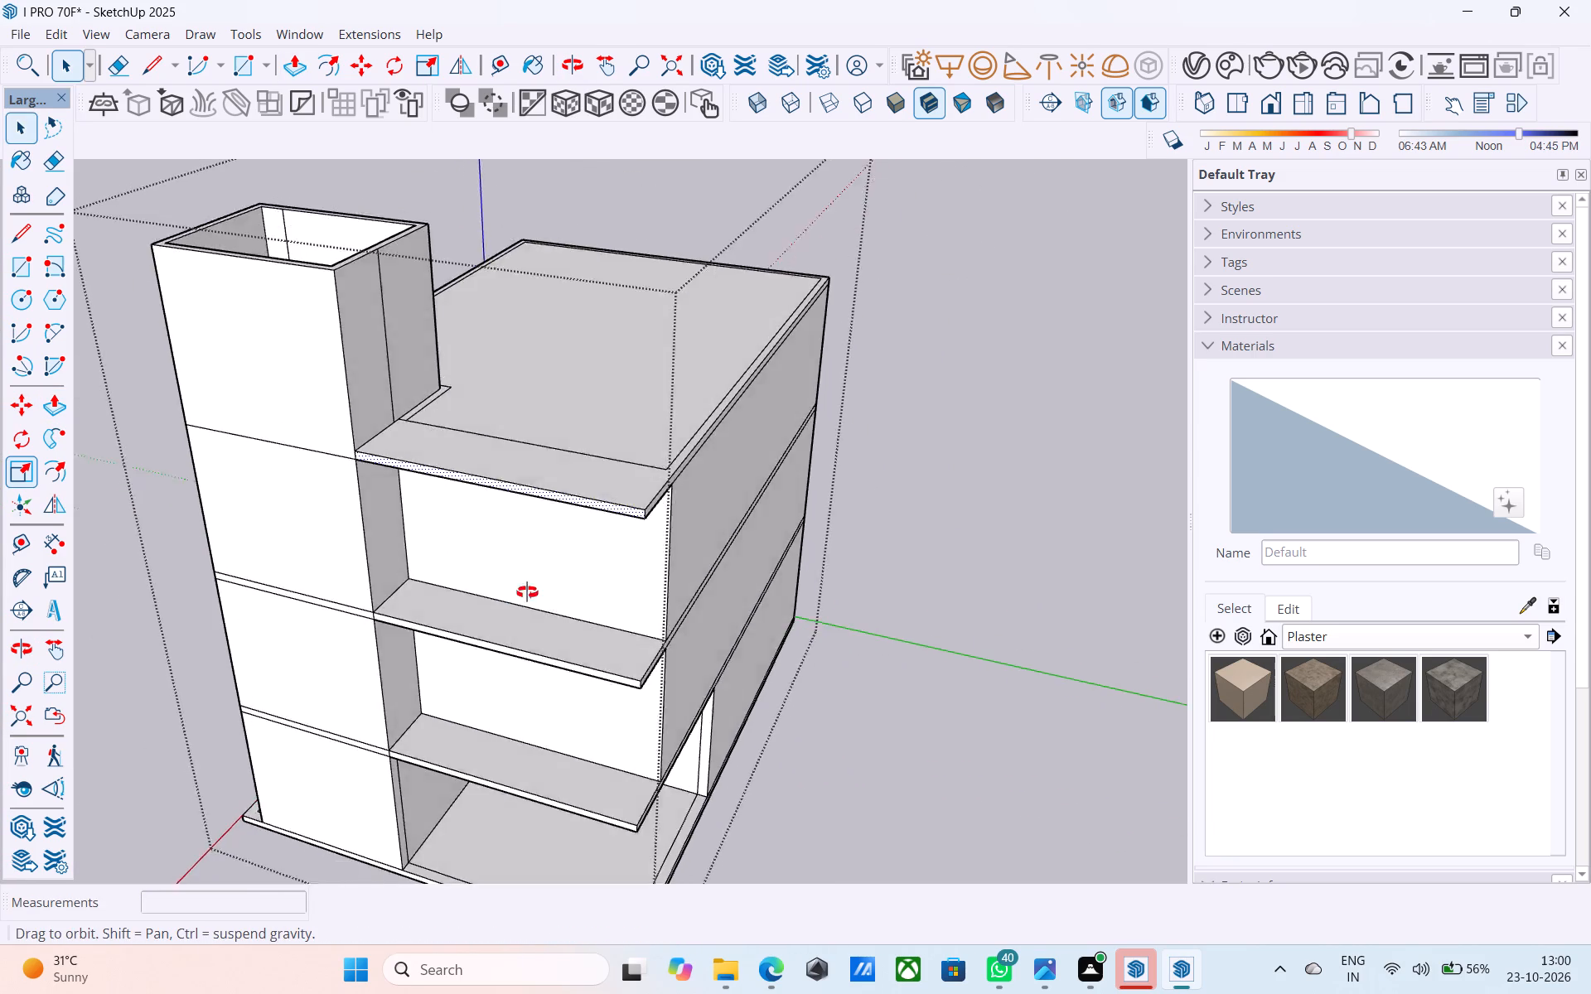
{"action": "middle_click_drag", "start_coordinate": [527, 592], "coordinate": [482, 746]}
{"action": "scroll", "coordinate": [534, 538], "scroll_direction": "up", "scroll_amount": 6}
{"action": "key", "text": "e"}
{"action": "left_click_drag", "start_coordinate": [522, 542], "coordinate": [471, 611]}
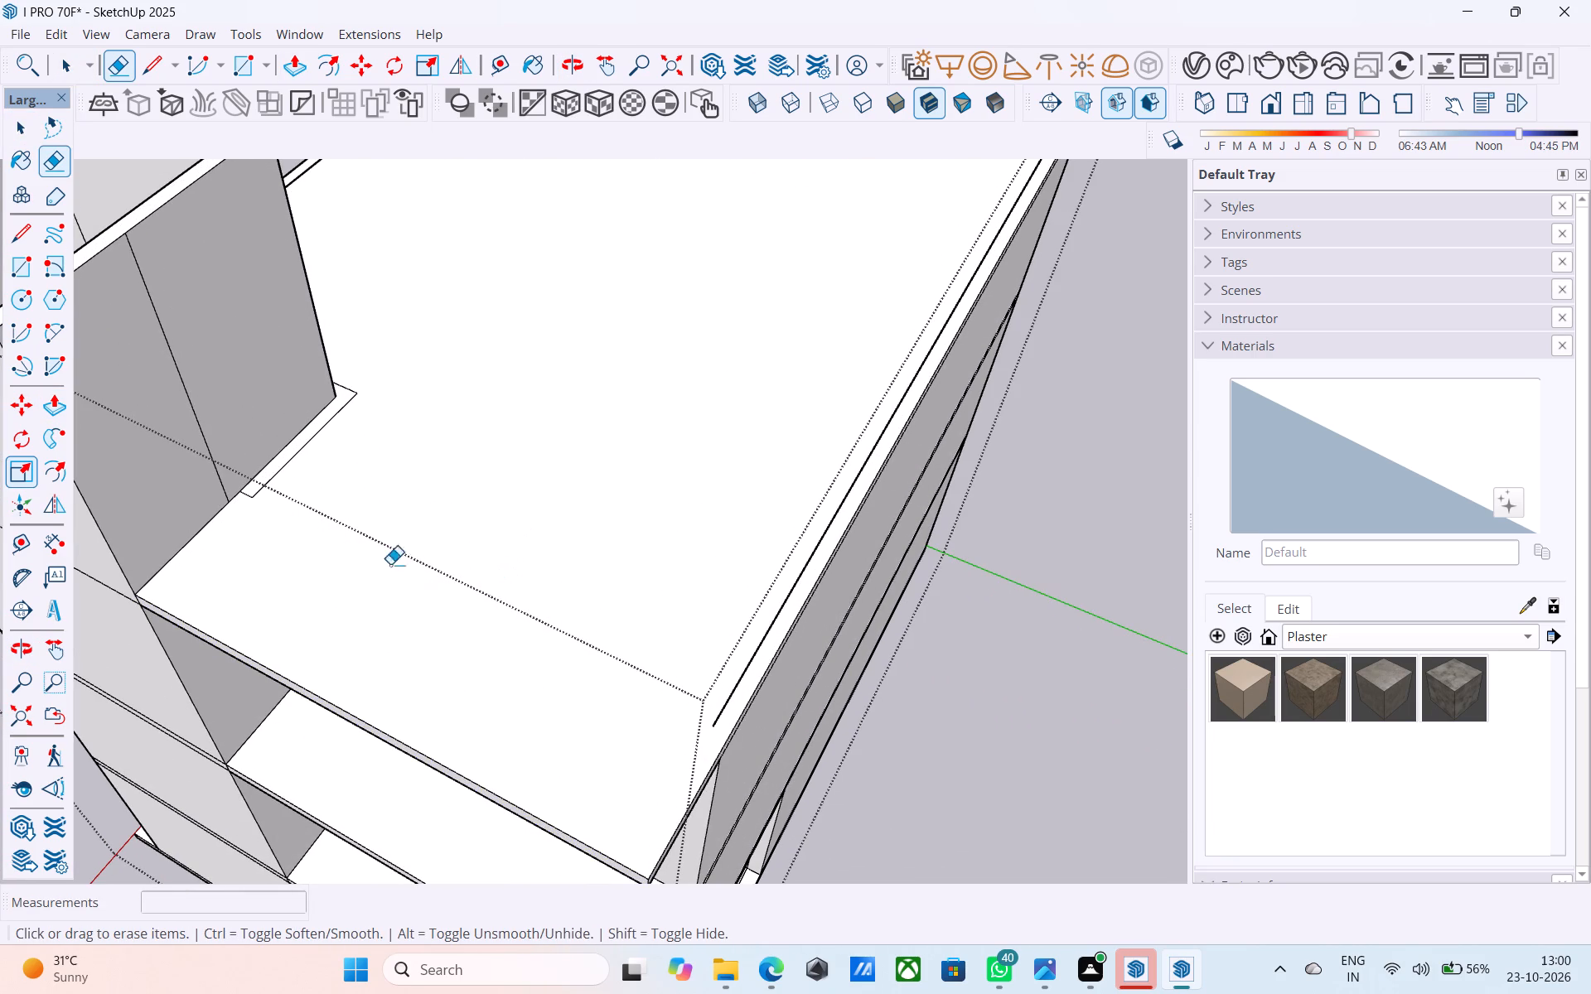
{"action": "left_click_drag", "start_coordinate": [264, 497], "coordinate": [252, 495]}
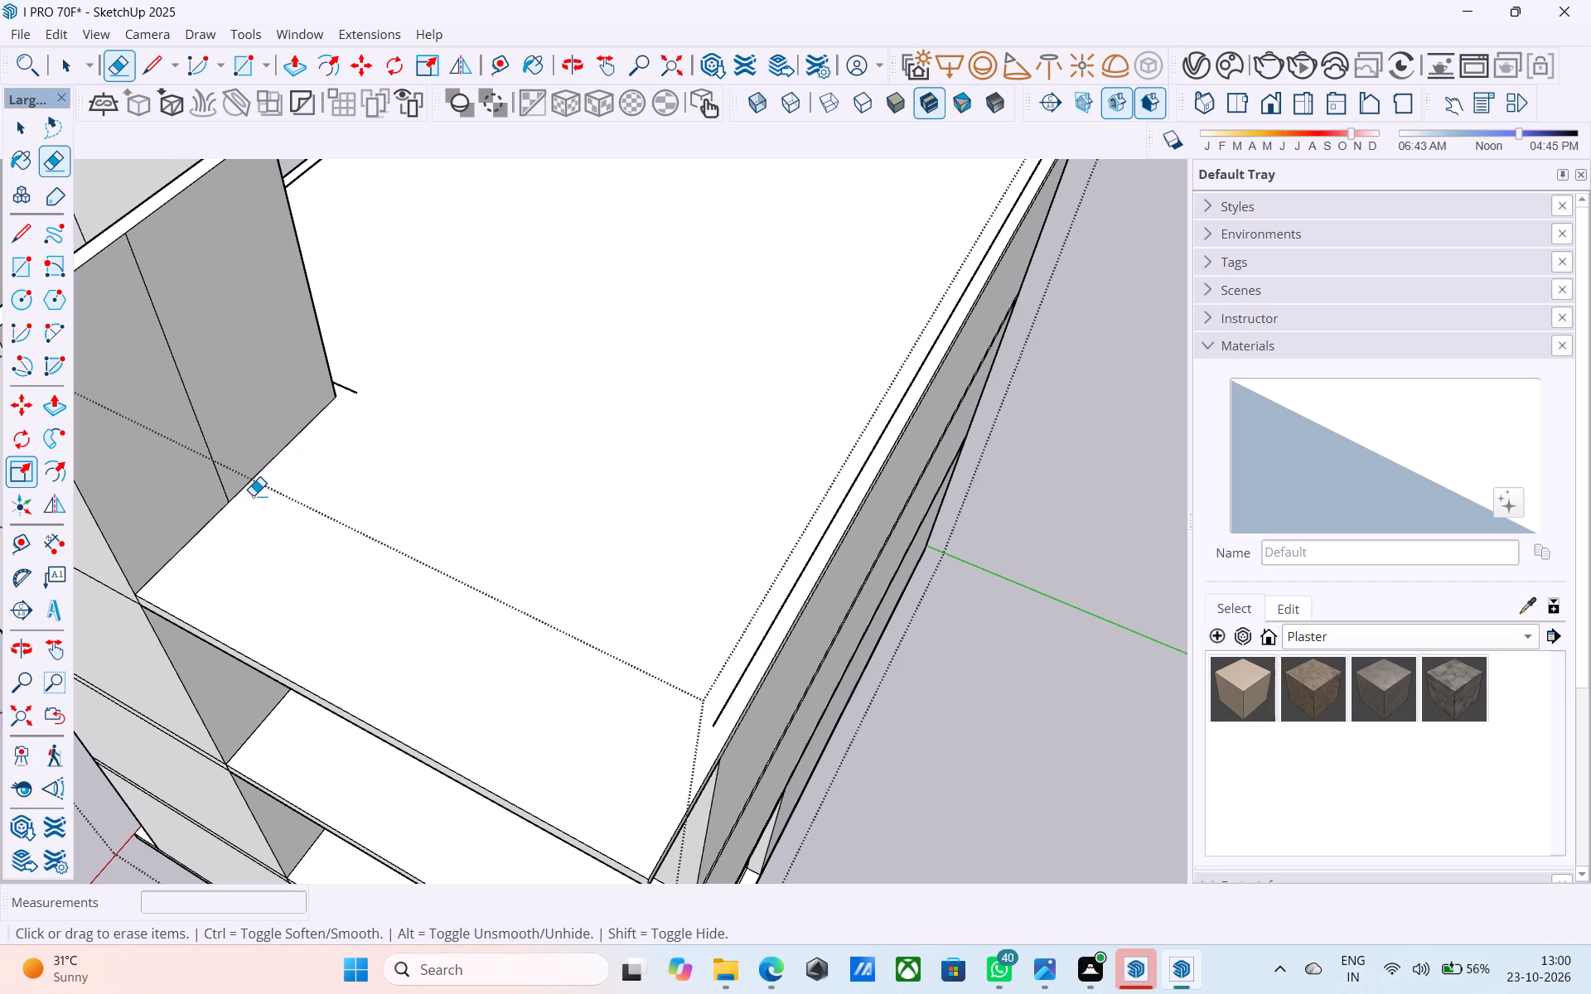
{"action": "key", "text": "space"}
Offset the outline of the extended main roof face inward 6".
{"action": "scroll", "coordinate": [293, 503], "scroll_direction": "down", "scroll_amount": 1}
{"action": "scroll", "coordinate": [294, 504], "scroll_direction": "up", "scroll_amount": 1}
{"action": "scroll", "coordinate": [295, 504], "scroll_direction": "down", "scroll_amount": 5}
{"action": "left_click", "coordinate": [358, 534]}
{"action": "key", "text": "f"}
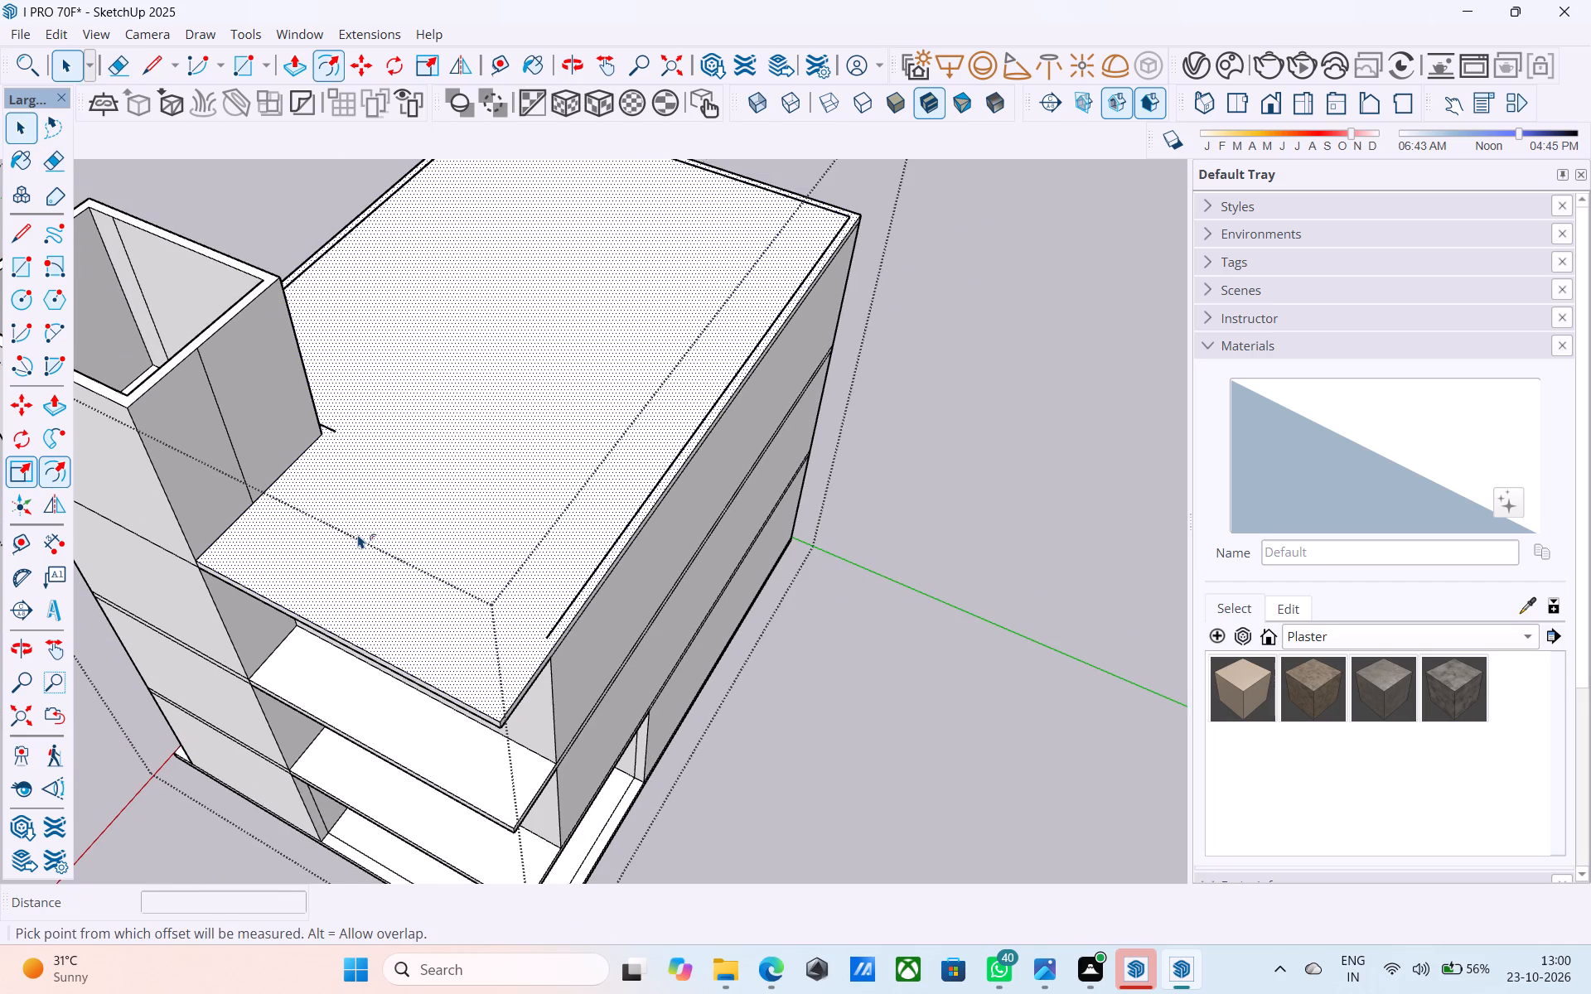
{"action": "left_click", "coordinate": [358, 534]}
{"action": "key", "text": "6"}
{"action": "key", "text": "shift+quotedbl"}
{"action": "key", "text": "Return"}
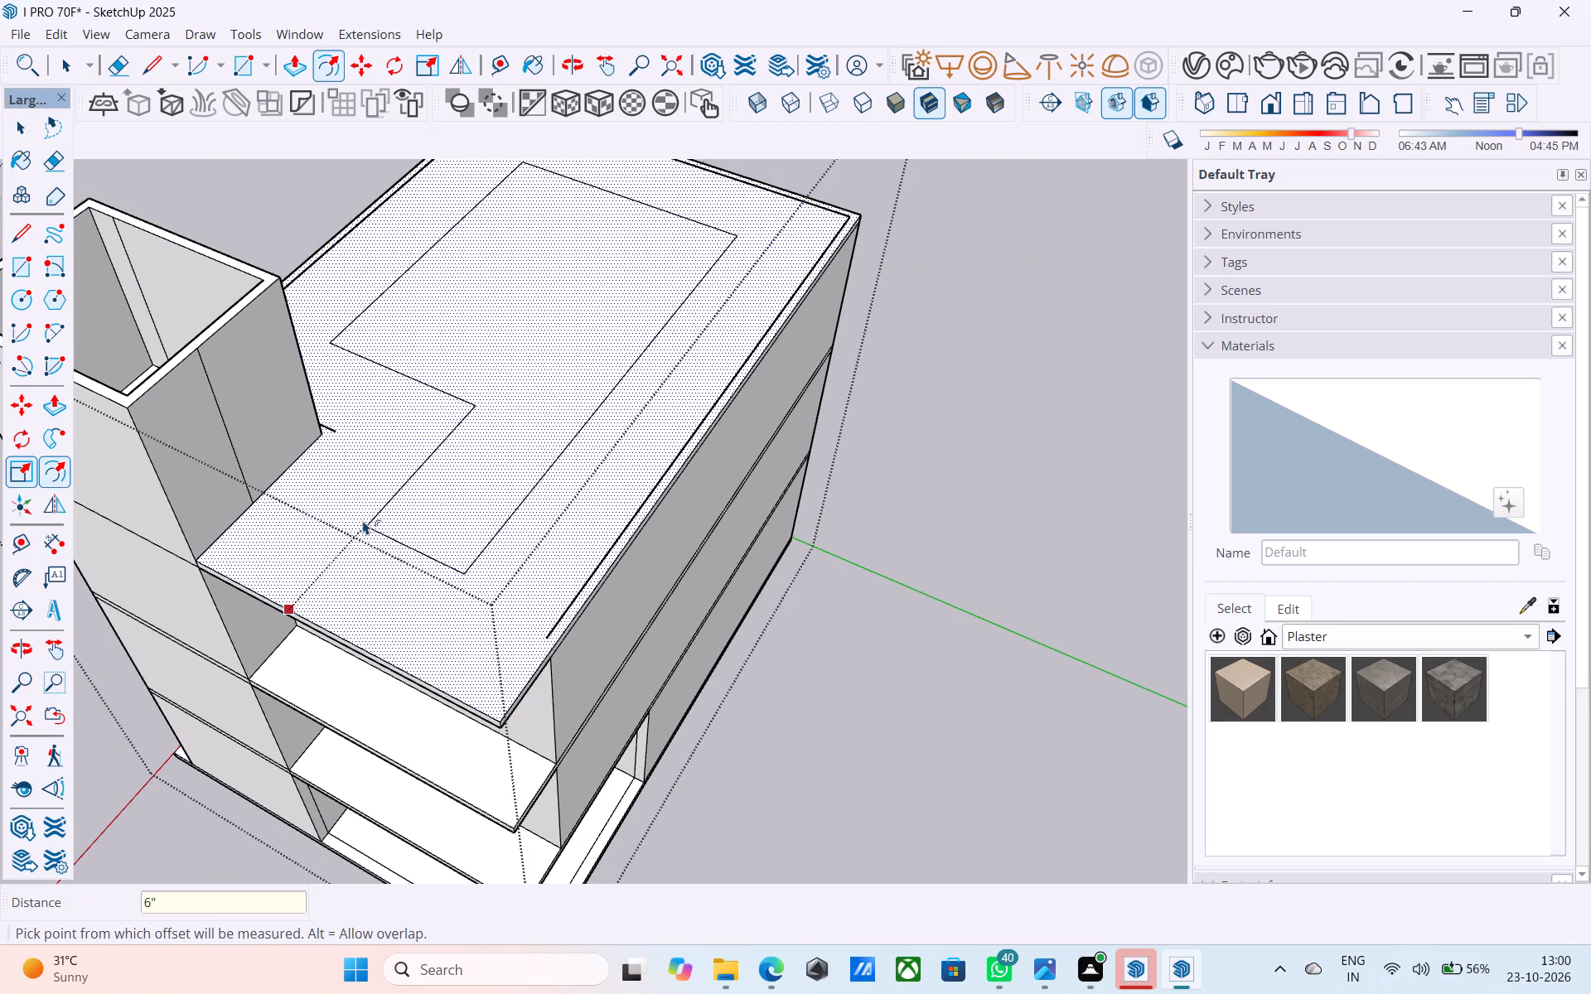
{"action": "key", "text": "space"}
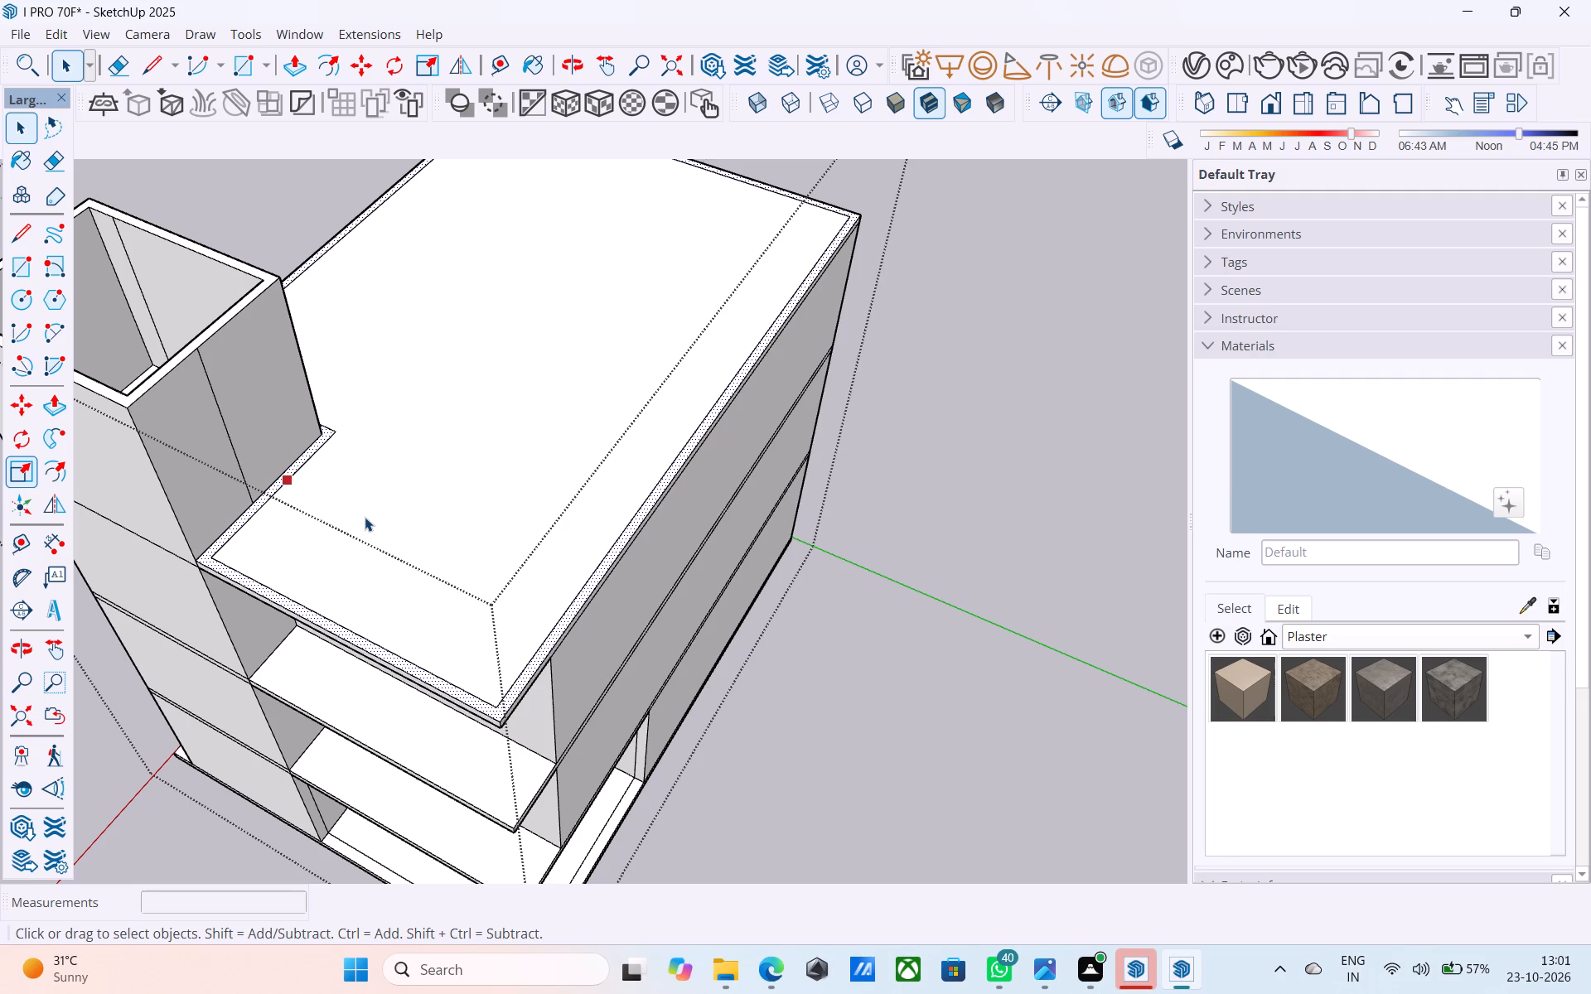
Draw a 6" line across the new strip at the front corner, from the inset corner to the tower wall.
{"action": "key", "text": "l"}
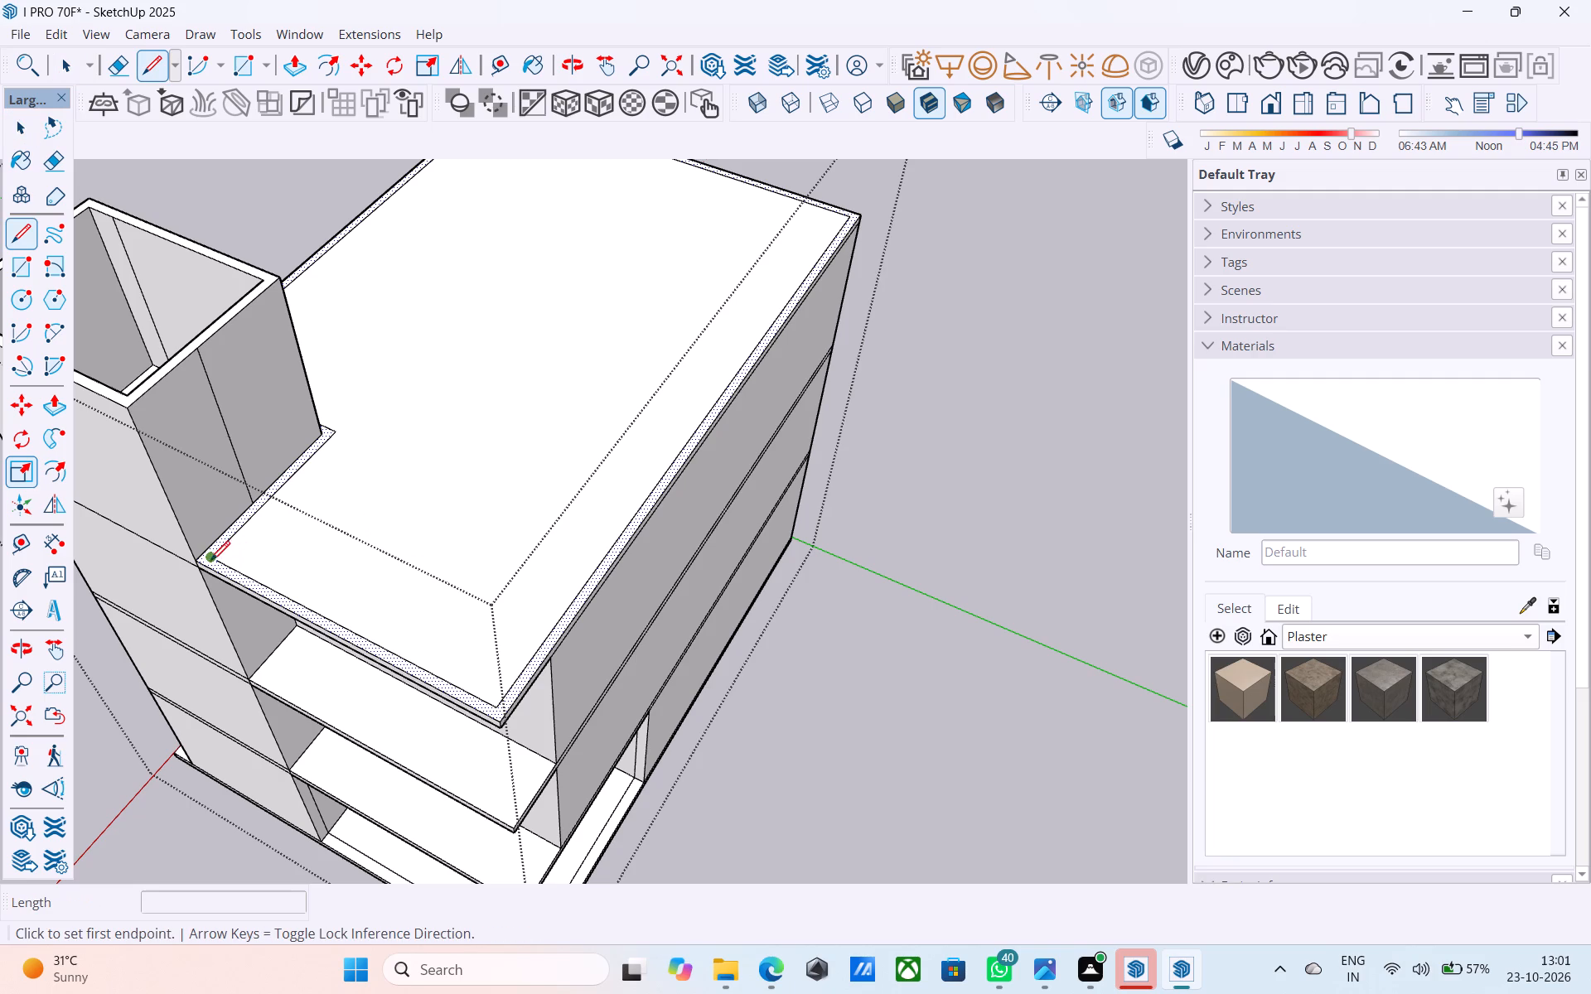
{"action": "scroll", "coordinate": [208, 561], "scroll_direction": "up", "scroll_amount": 5}
{"action": "left_click", "coordinate": [208, 561]}
{"action": "scroll", "coordinate": [202, 551], "scroll_direction": "up", "scroll_amount": 5}
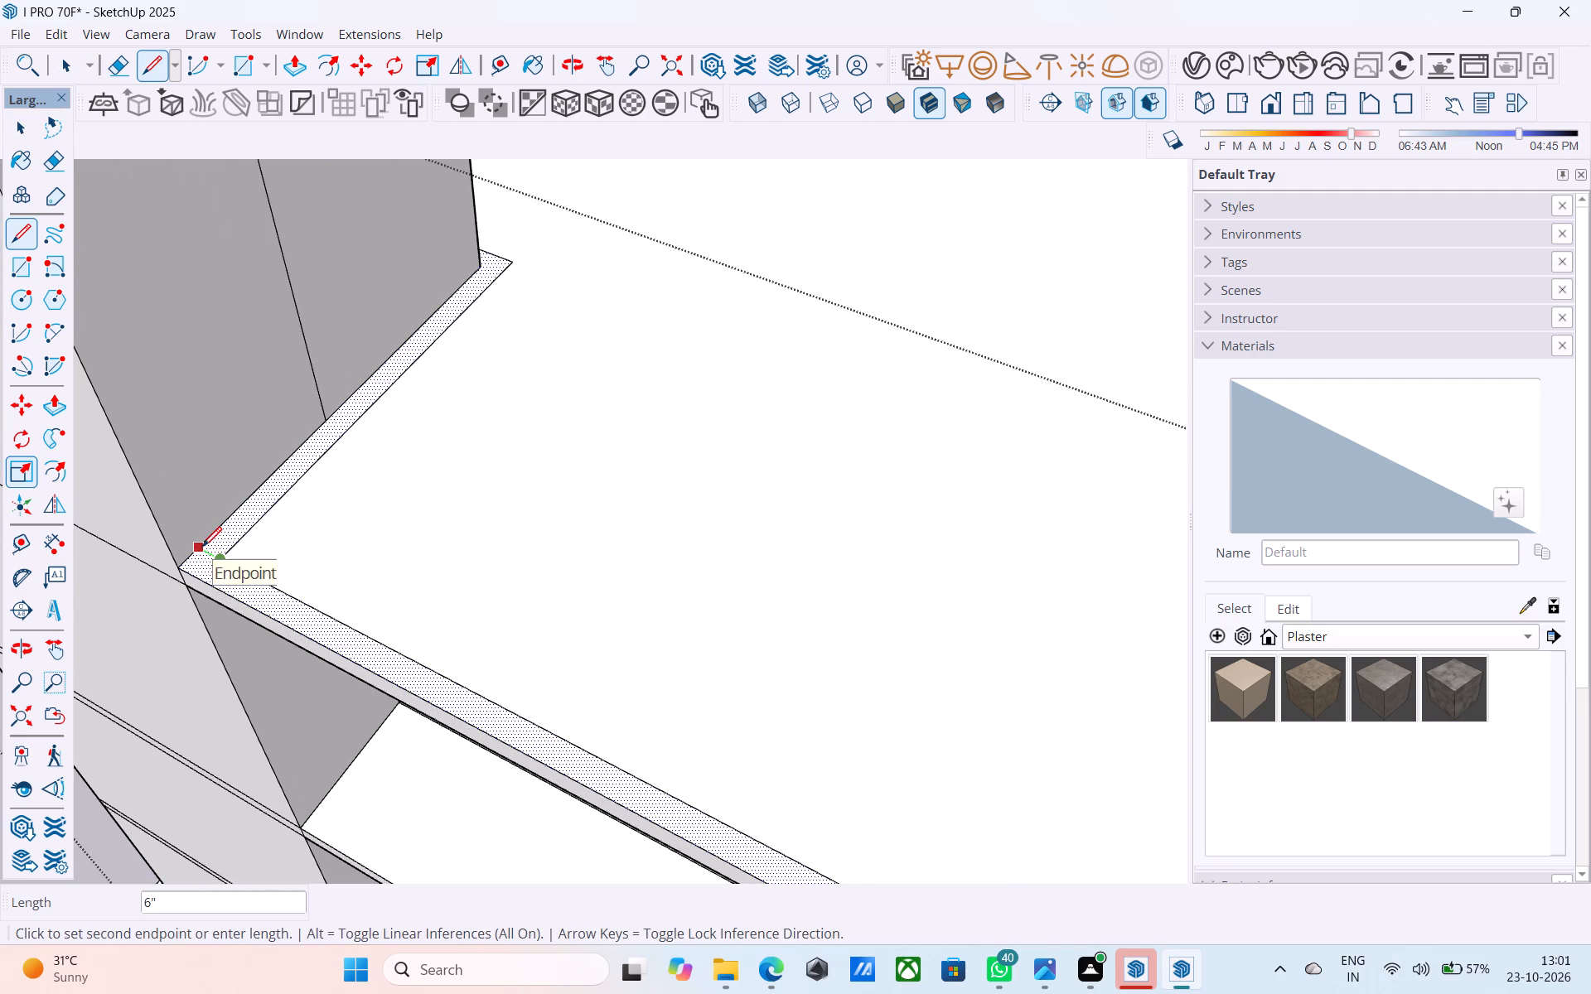
{"action": "left_click", "coordinate": [202, 548]}
Push/Pull the 6" strip around the extended main roof up 3' as a parapet wall.
{"action": "scroll", "coordinate": [365, 494], "scroll_direction": "down", "scroll_amount": 4}
{"action": "scroll", "coordinate": [384, 489], "scroll_direction": "up", "scroll_amount": 1}
{"action": "scroll", "coordinate": [394, 484], "scroll_direction": "down", "scroll_amount": 8}
{"action": "middle_click_drag", "start_coordinate": [336, 480], "coordinate": [736, 422]}
{"action": "scroll", "coordinate": [745, 393], "scroll_direction": "down", "scroll_amount": 5}
{"action": "middle_click_drag", "start_coordinate": [519, 458], "coordinate": [1150, 437]}
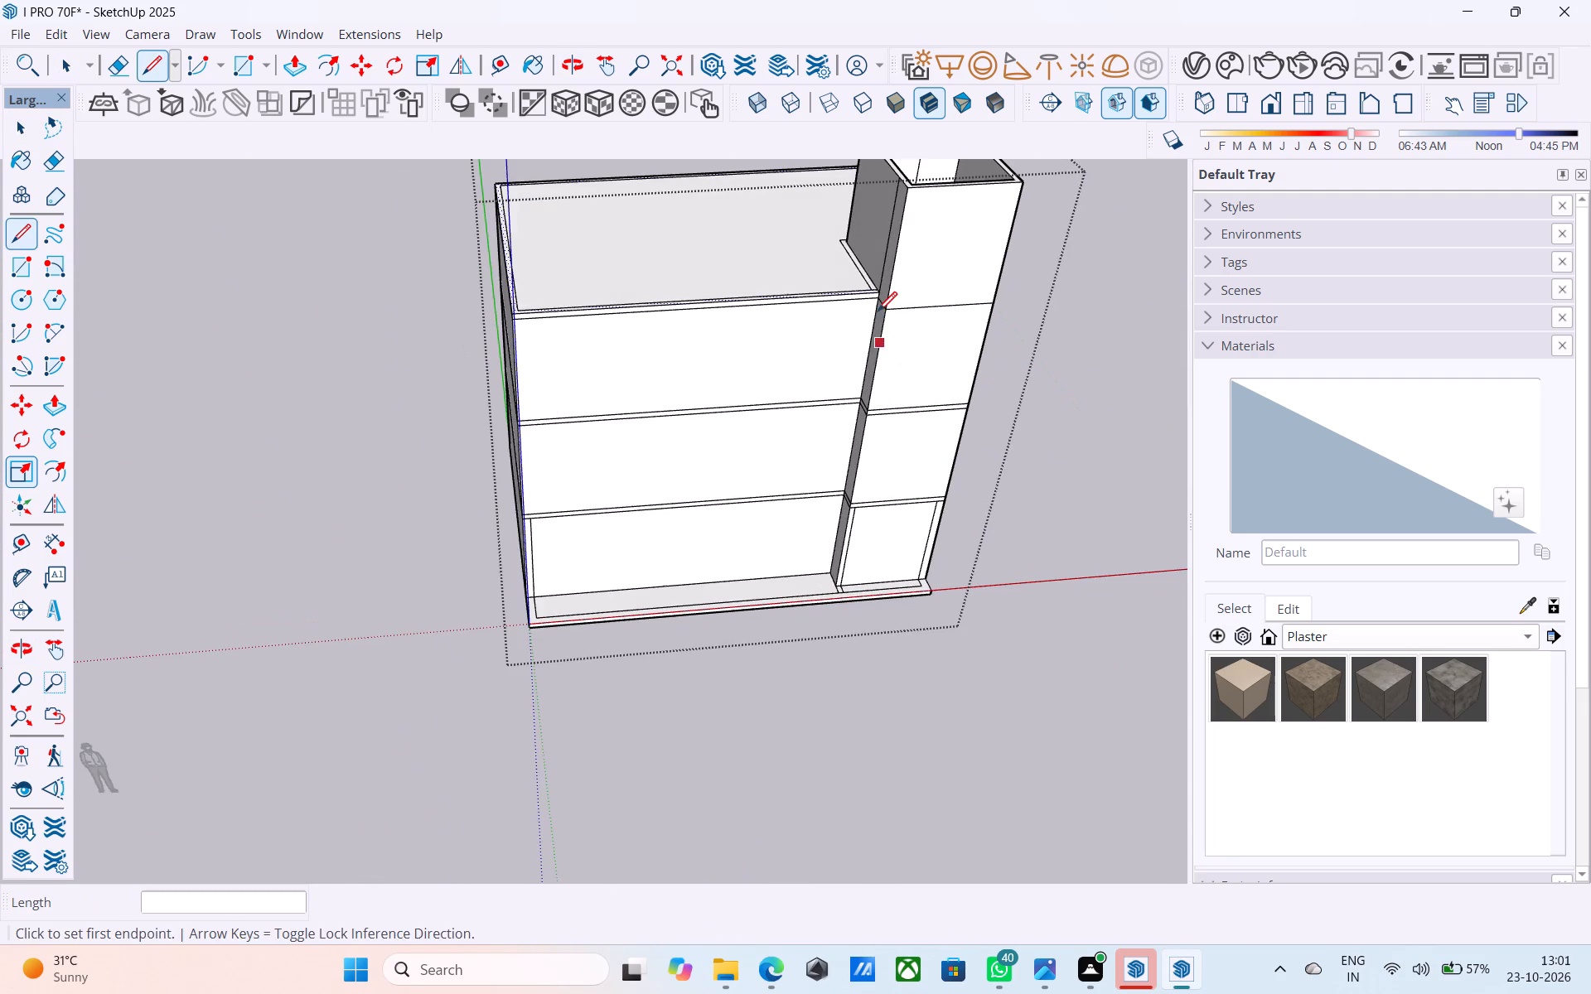
{"action": "middle_click_drag", "start_coordinate": [879, 314], "coordinate": [829, 524], "text": "shift"}
{"action": "scroll", "coordinate": [661, 471], "scroll_direction": "up", "scroll_amount": 5}
{"action": "middle_click_drag", "start_coordinate": [588, 432], "coordinate": [903, 355]}
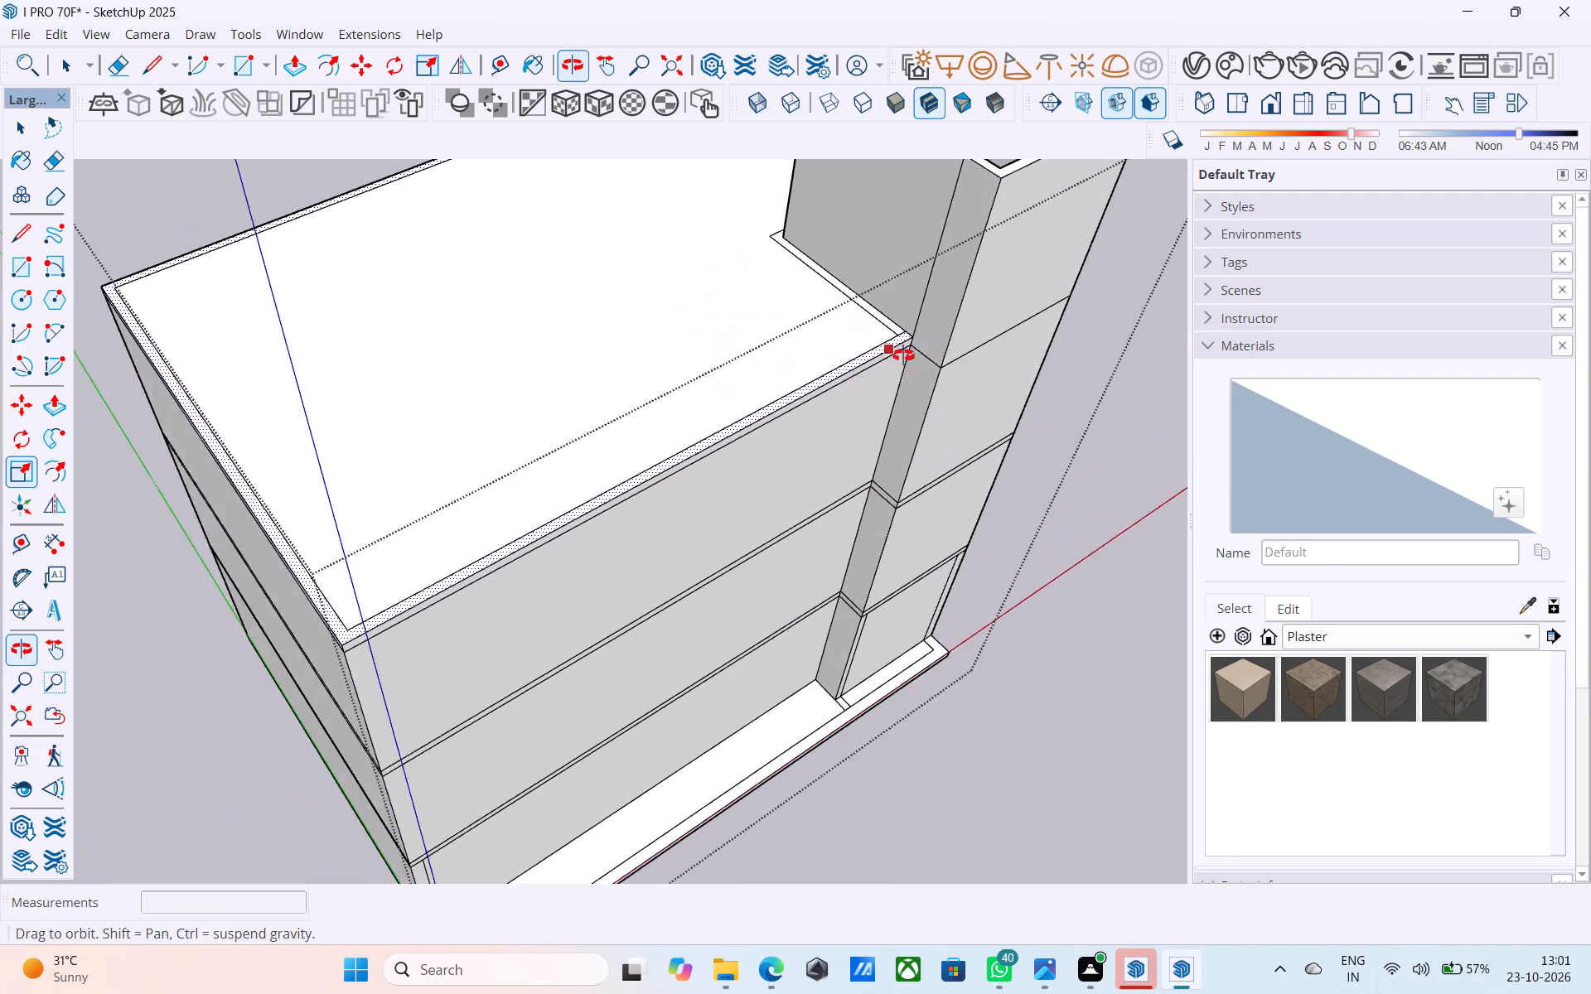
{"action": "middle_click_drag", "start_coordinate": [903, 355], "coordinate": [130, 441]}
{"action": "middle_click_drag", "start_coordinate": [744, 418], "coordinate": [291, 413]}
{"action": "scroll", "coordinate": [287, 410], "scroll_direction": "up", "scroll_amount": 1}
{"action": "scroll", "coordinate": [287, 410], "scroll_direction": "down", "scroll_amount": 5}
{"action": "middle_click_drag", "start_coordinate": [416, 490], "coordinate": [391, 475], "text": "shift"}
{"action": "middle_click_drag", "start_coordinate": [375, 467], "coordinate": [331, 442]}
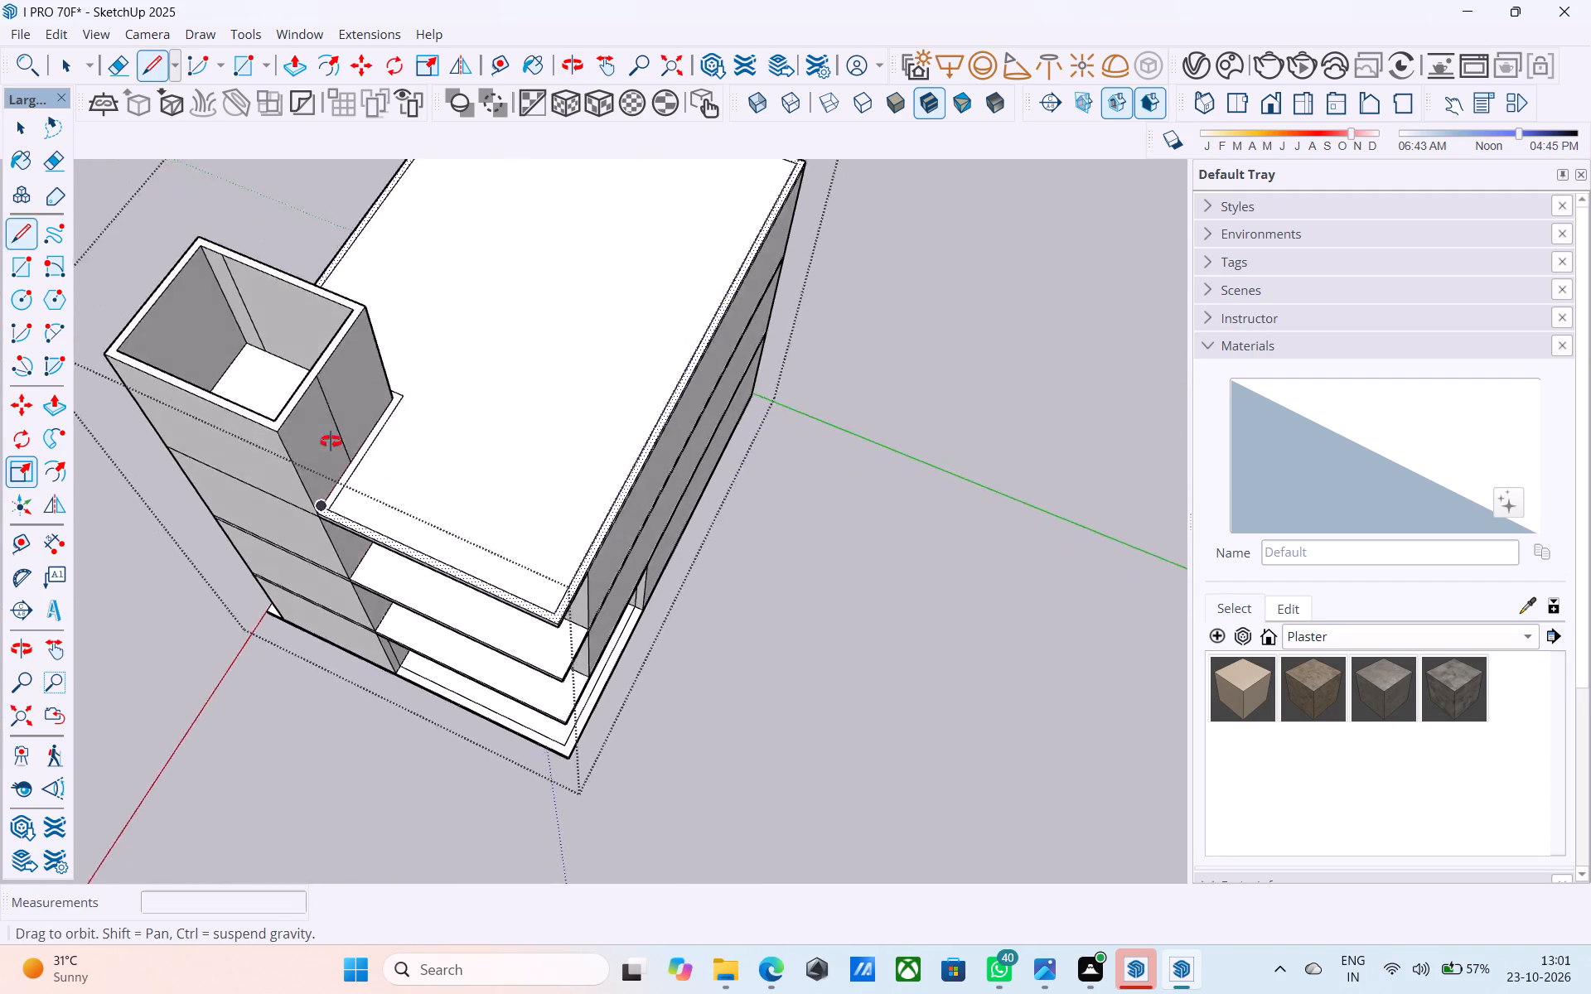
{"action": "middle_click_drag", "start_coordinate": [331, 442], "coordinate": [235, 357]}
{"action": "scroll", "coordinate": [128, 446], "scroll_direction": "down", "scroll_amount": 3}
{"action": "scroll", "coordinate": [354, 492], "scroll_direction": "up", "scroll_amount": 9}
{"action": "key", "text": "space"}
{"action": "scroll", "coordinate": [224, 451], "scroll_direction": "down", "scroll_amount": 10}
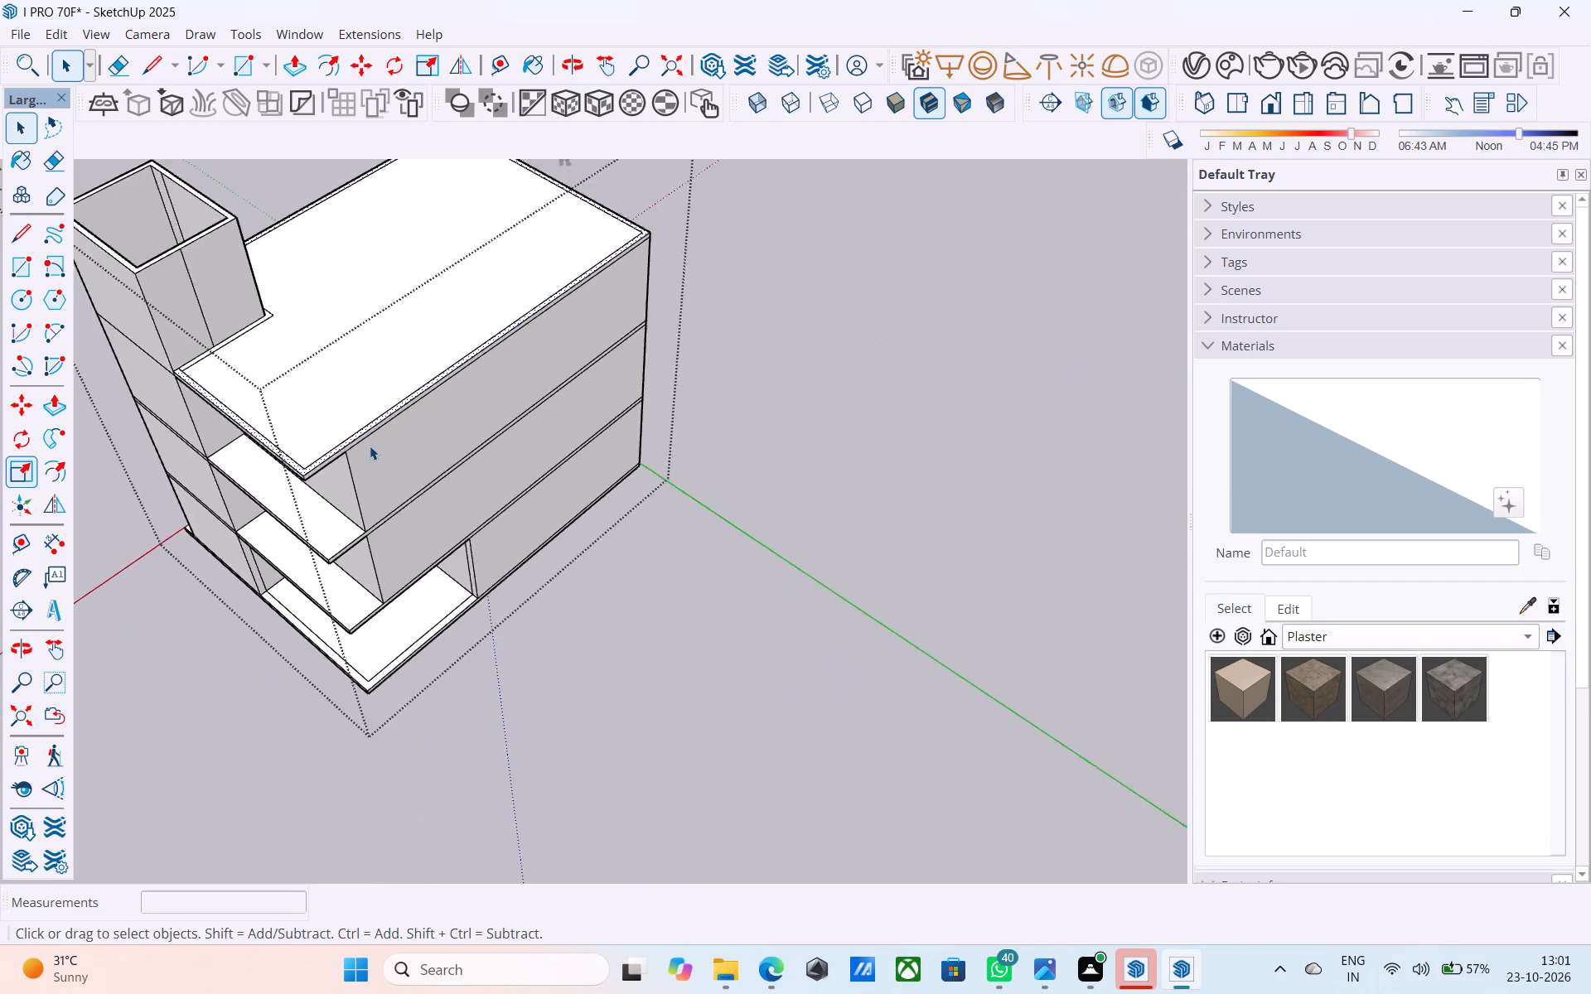
{"action": "scroll", "coordinate": [370, 446], "scroll_direction": "up", "scroll_amount": 10}
{"action": "scroll", "coordinate": [368, 442], "scroll_direction": "down", "scroll_amount": 10}
{"action": "middle_click_drag", "start_coordinate": [312, 422], "coordinate": [464, 390]}
{"action": "scroll", "coordinate": [486, 387], "scroll_direction": "up", "scroll_amount": 6}
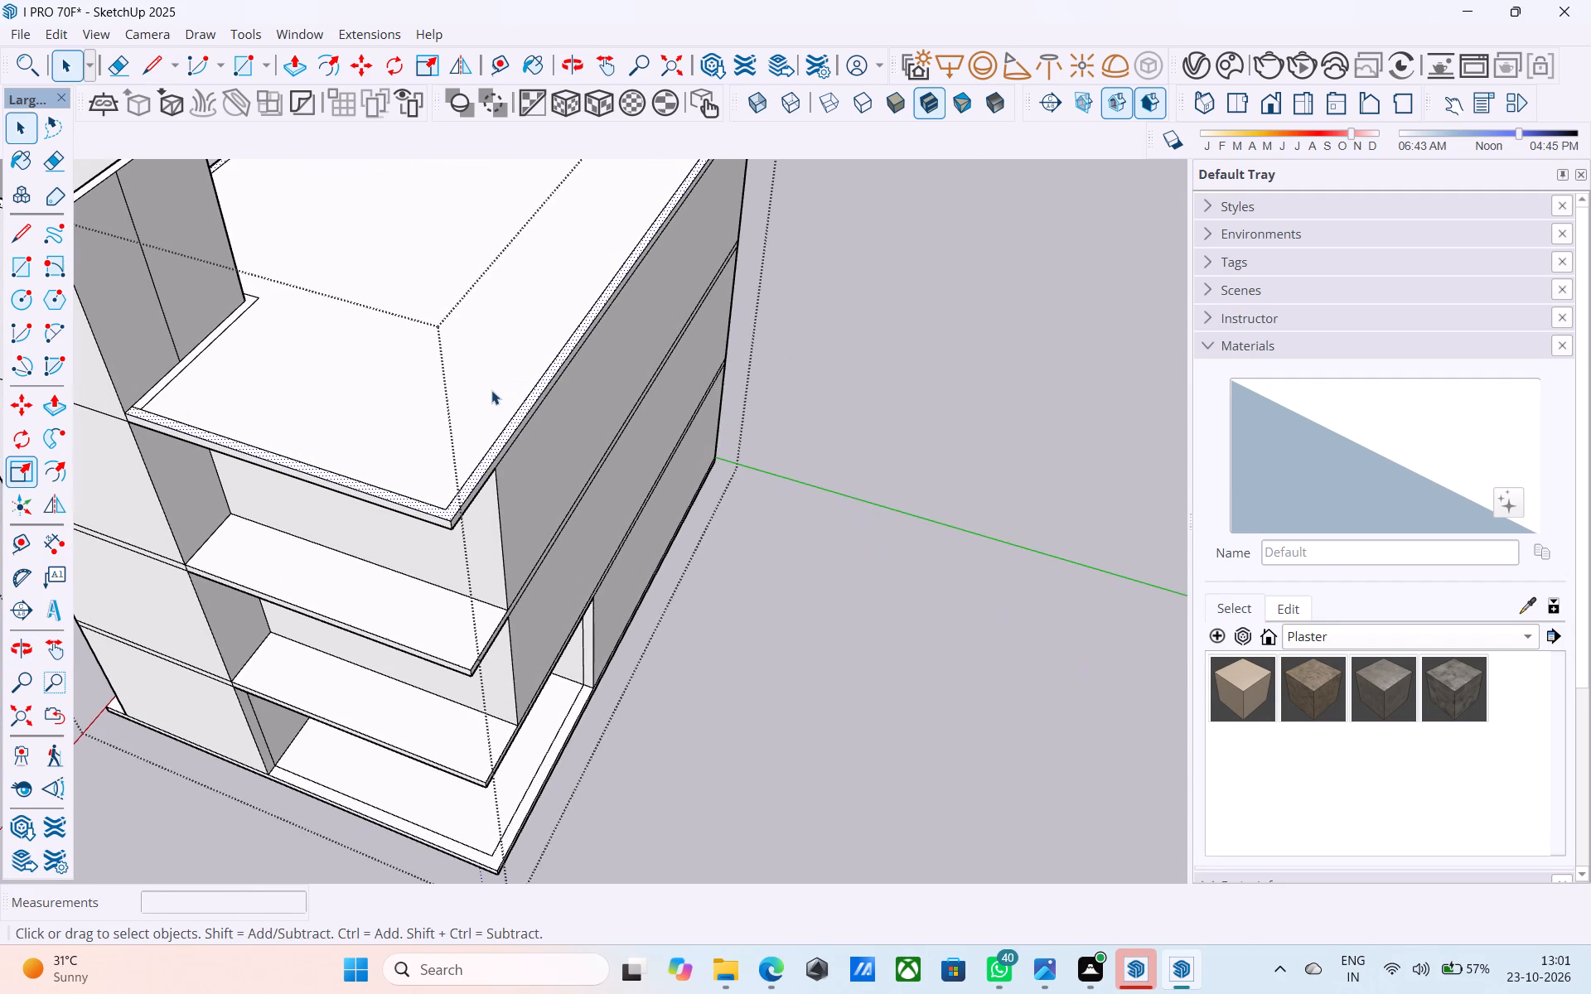
{"action": "key", "text": "p"}
{"action": "left_click", "coordinate": [501, 433]}
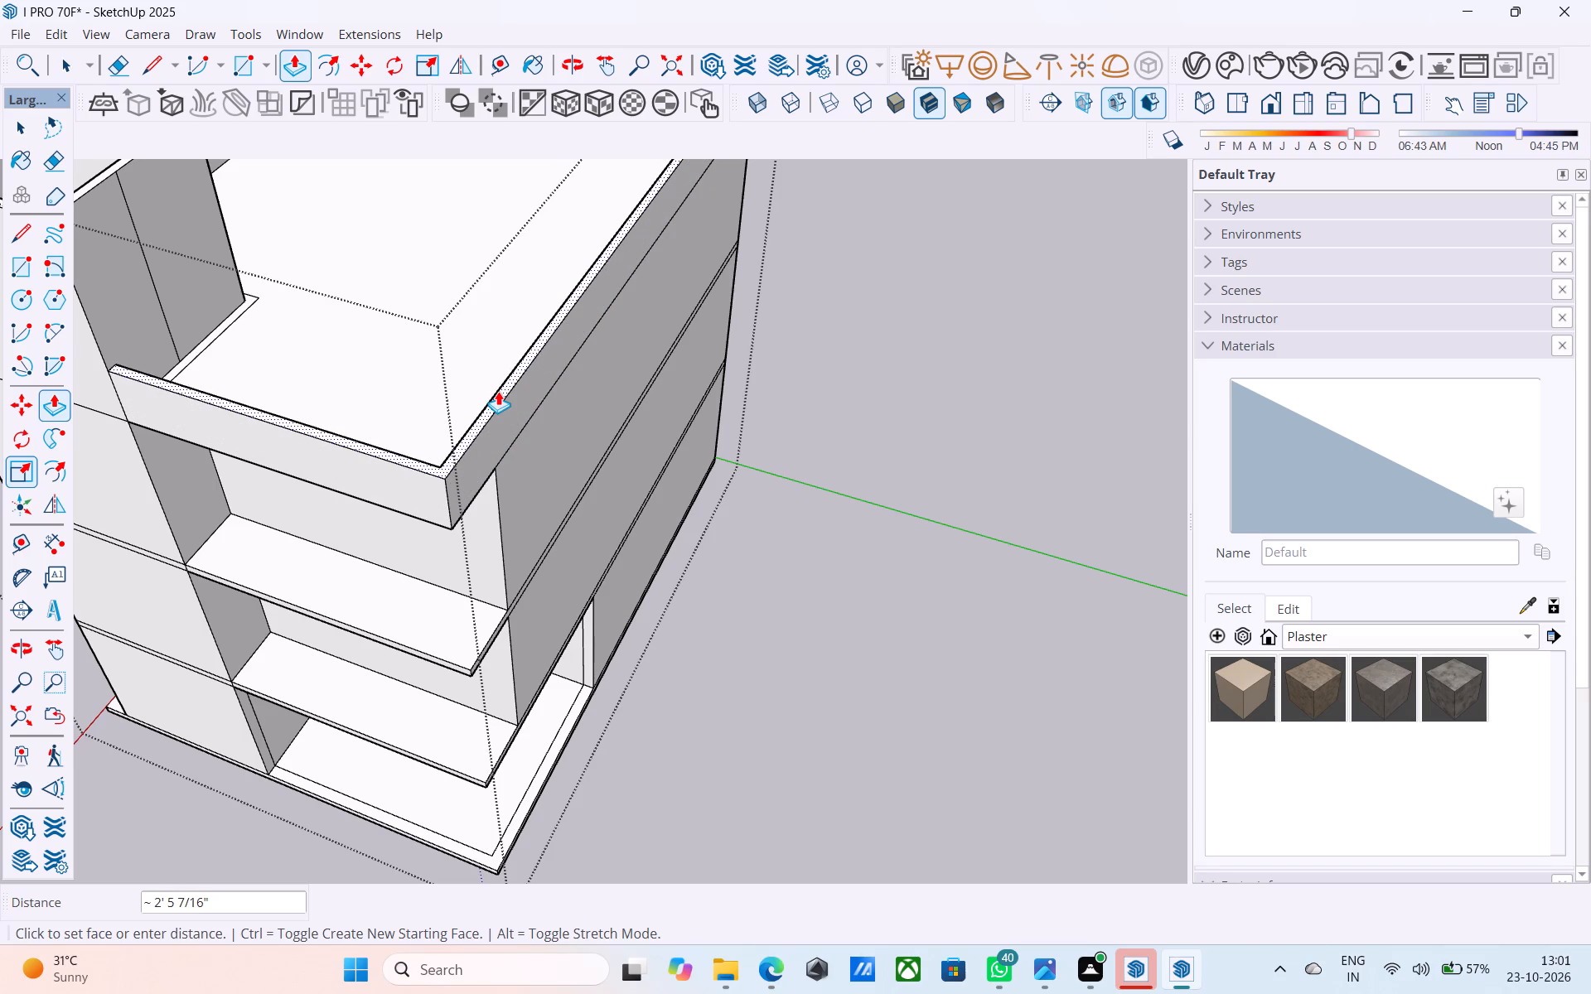
{"action": "type", "text": "3'"}
{"action": "key", "text": "Return"}
{"action": "key", "text": "space"}
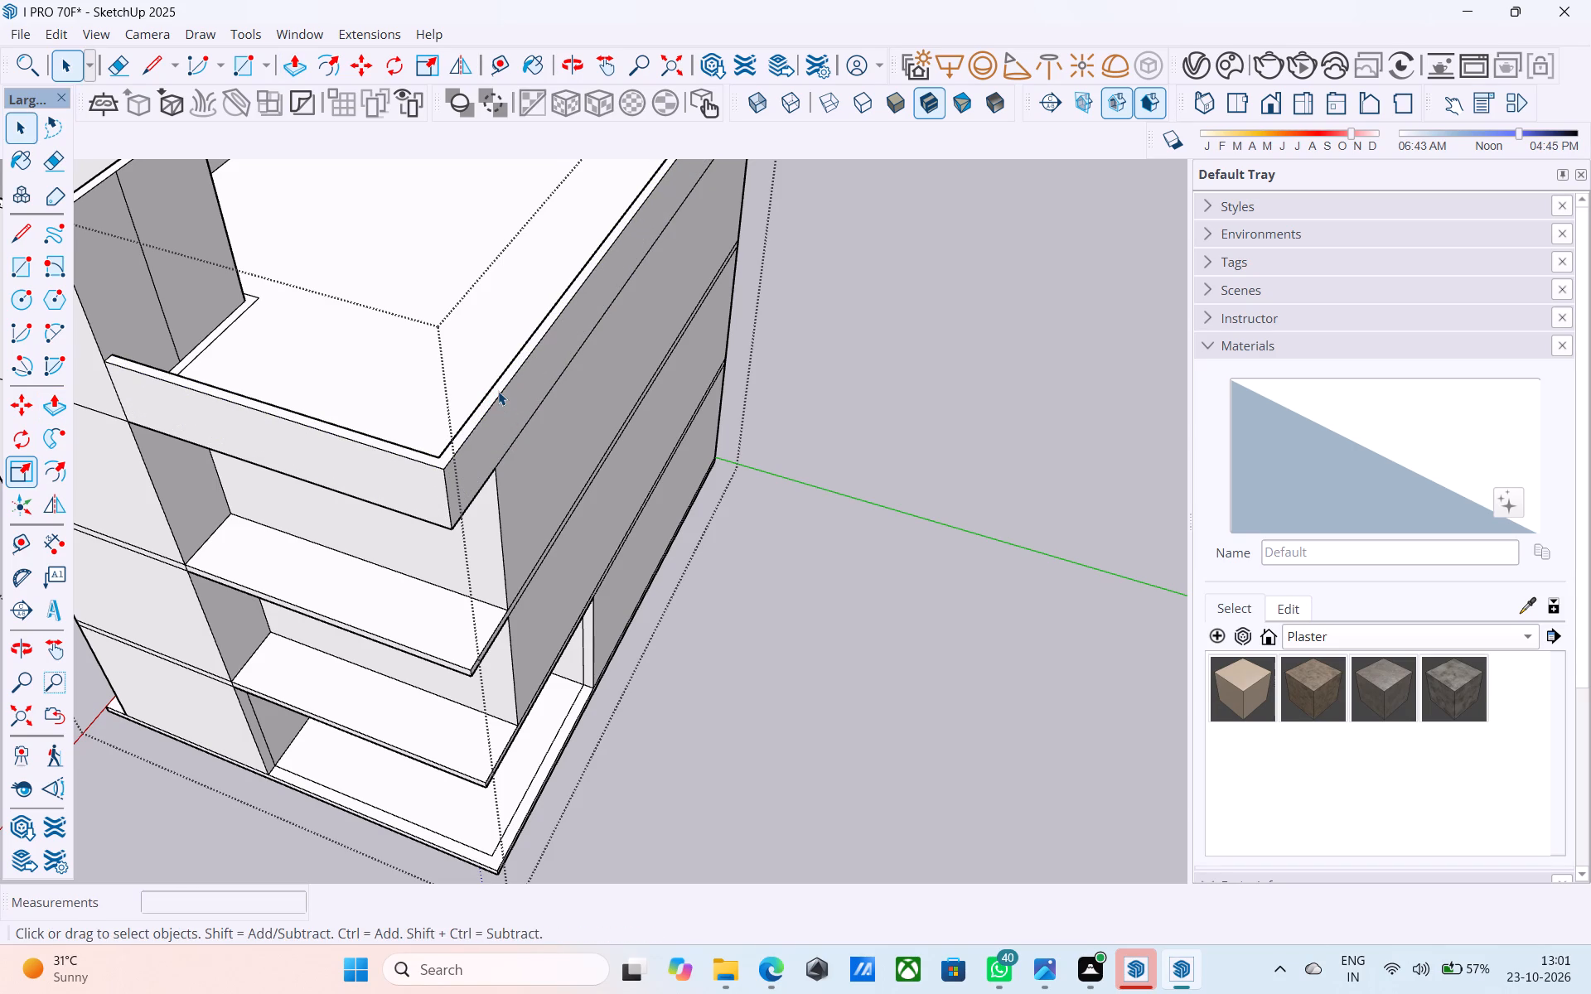
Examine the building's parapet, tower and balconies from all around and from below.
{"action": "scroll", "coordinate": [498, 391], "scroll_direction": "down", "scroll_amount": 2}
{"action": "middle_click_drag", "start_coordinate": [498, 391], "coordinate": [526, 222]}
{"action": "scroll", "coordinate": [525, 226], "scroll_direction": "down", "scroll_amount": 5}
{"action": "middle_click_drag", "start_coordinate": [476, 377], "coordinate": [829, 368]}
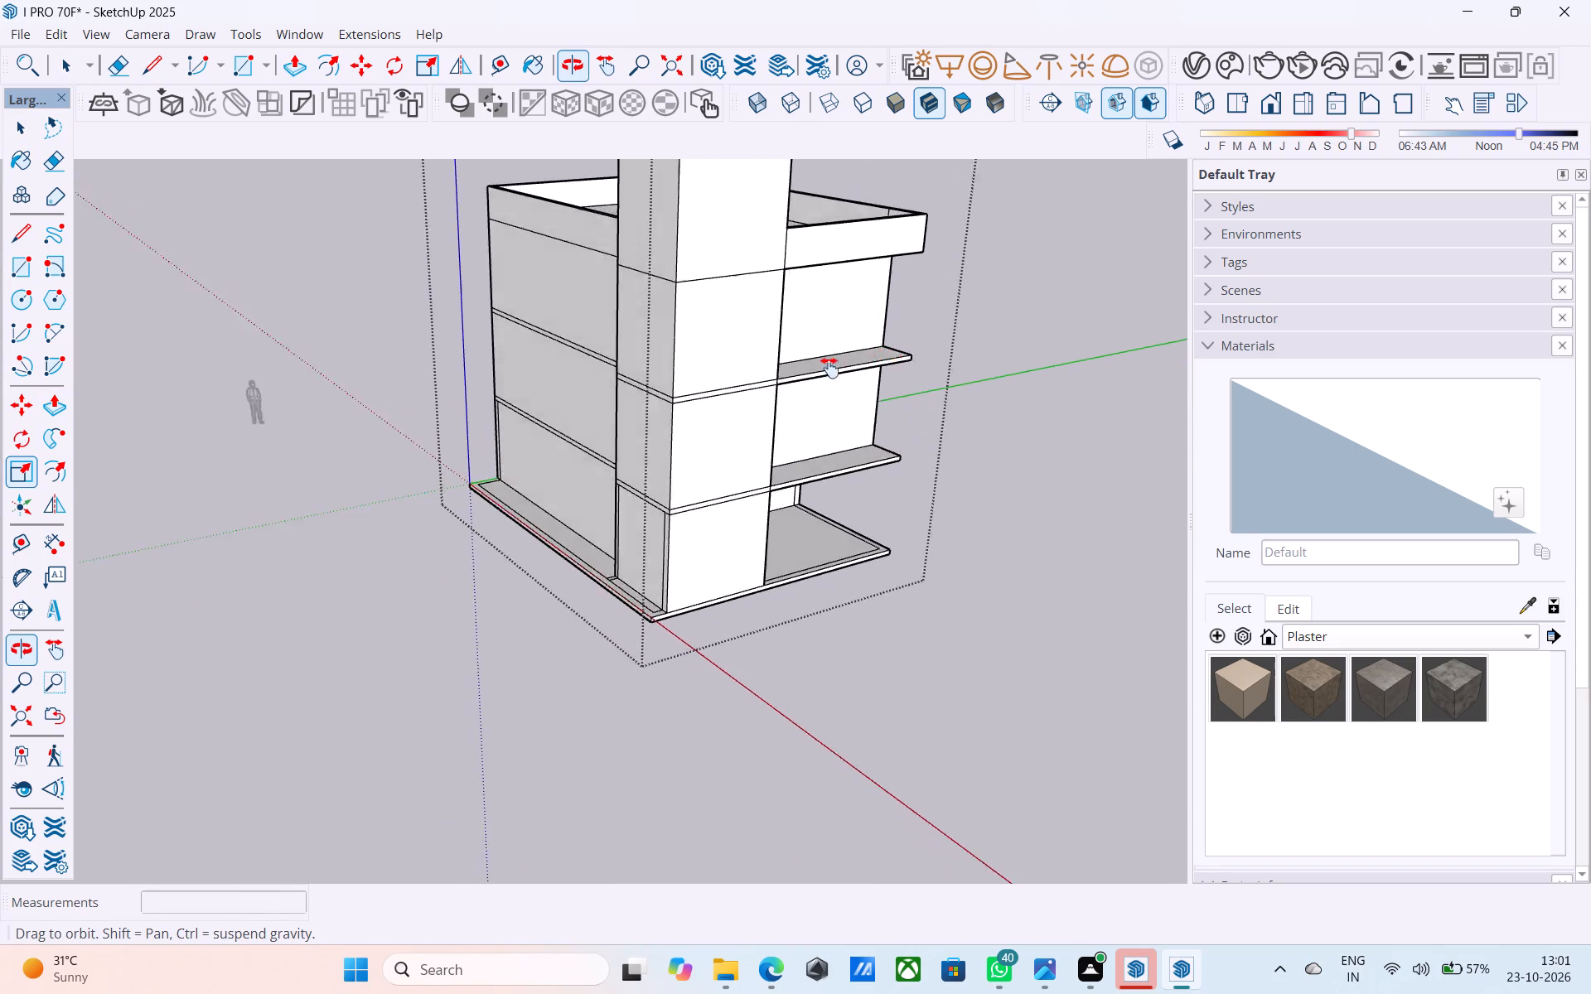
{"action": "middle_click_drag", "start_coordinate": [829, 368], "coordinate": [372, 307]}
{"action": "middle_click_drag", "start_coordinate": [348, 449], "coordinate": [364, 215], "text": "shift"}
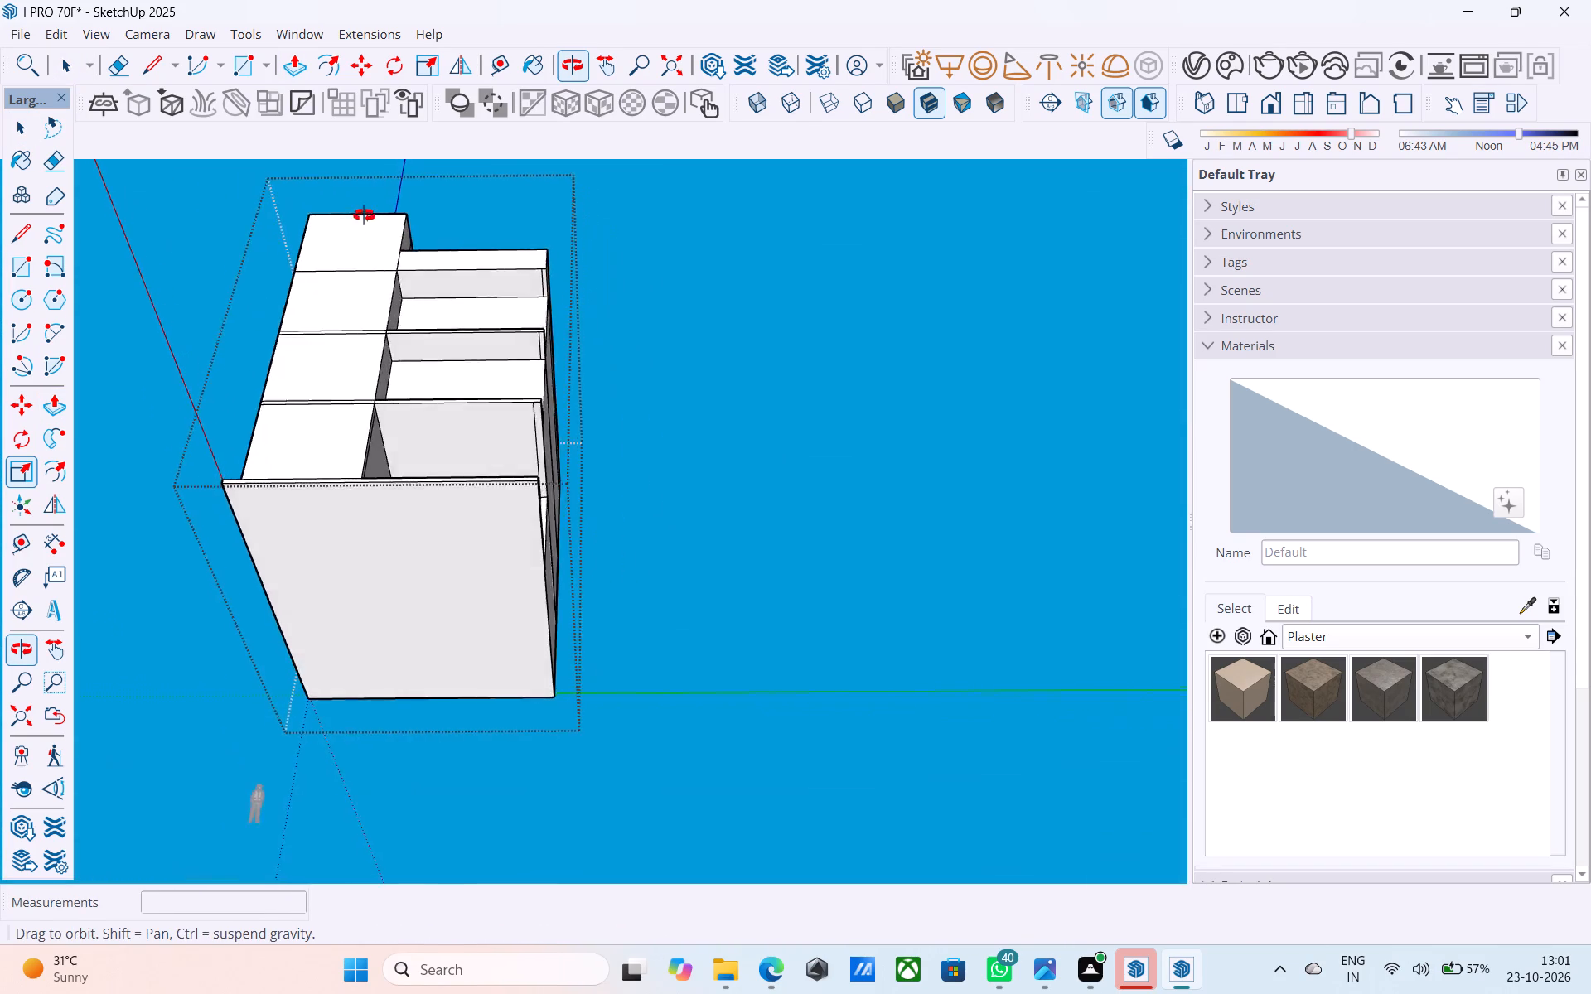
{"action": "middle_click_drag", "start_coordinate": [364, 215], "coordinate": [546, 557], "text": "shift"}
{"action": "left_click", "coordinate": [778, 557]}
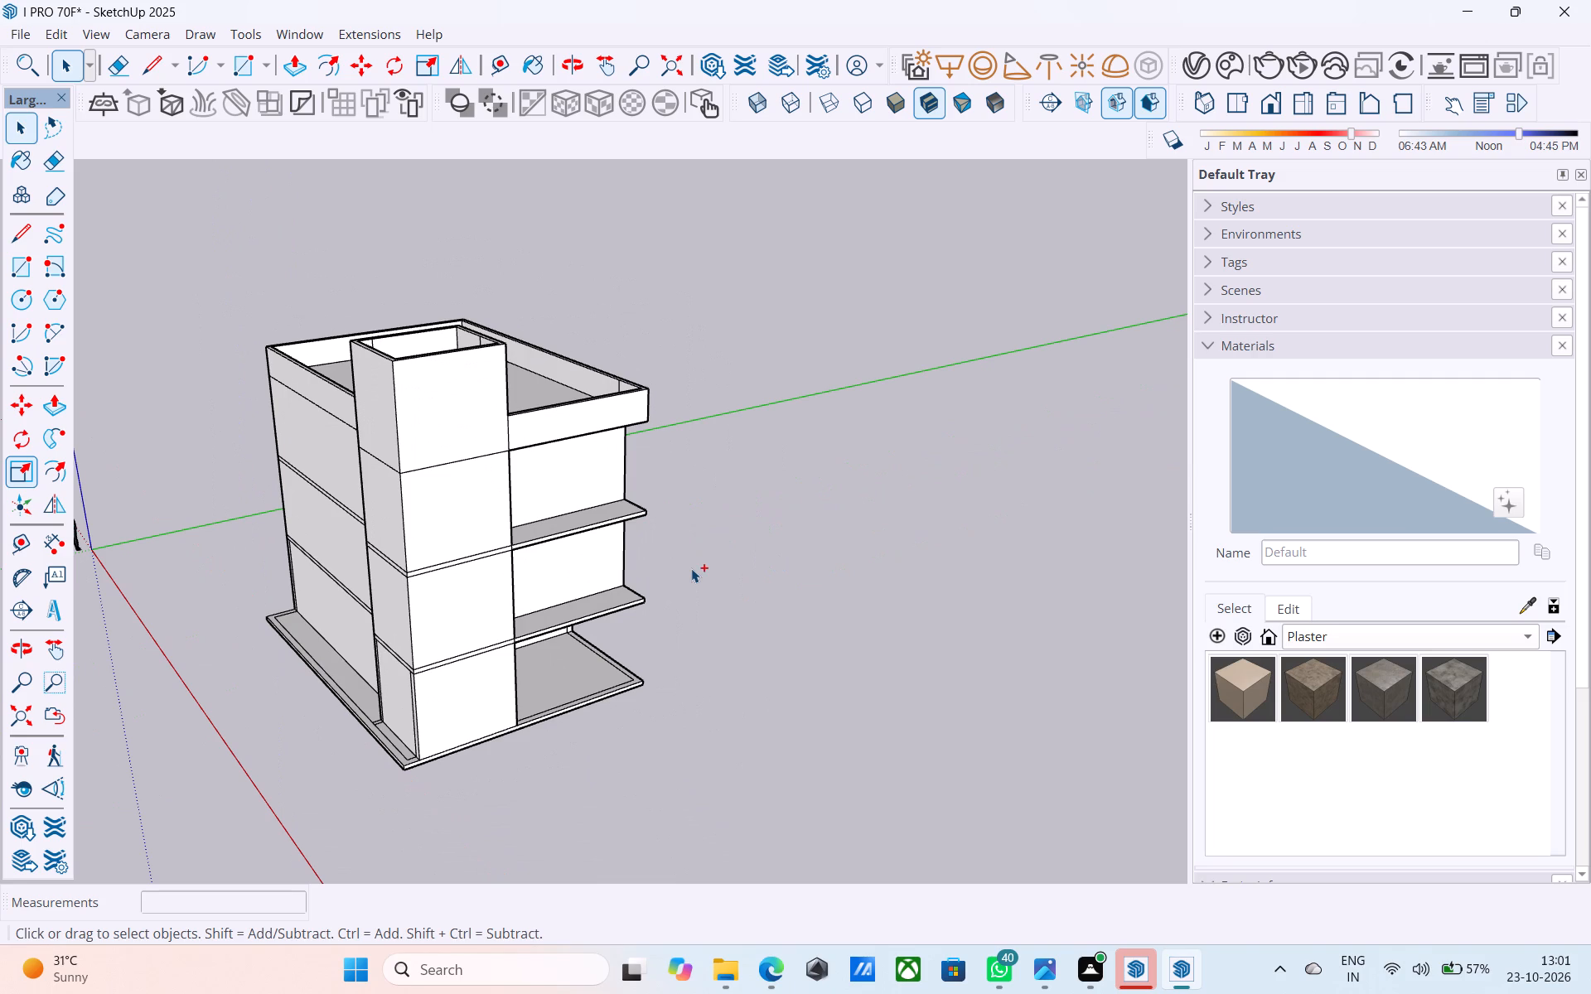
Save the house model.
{"action": "key", "text": "ctrl+s"}
{"action": "key", "text": "space"}
Inside the house group, erase the stray vertical edges on the inner faces of the parapet and the tower room.
{"action": "middle_click_drag", "start_coordinate": [541, 553], "coordinate": [687, 604]}
{"action": "scroll", "coordinate": [541, 291], "scroll_direction": "up", "scroll_amount": 3}
{"action": "double_click", "coordinate": [483, 534]}
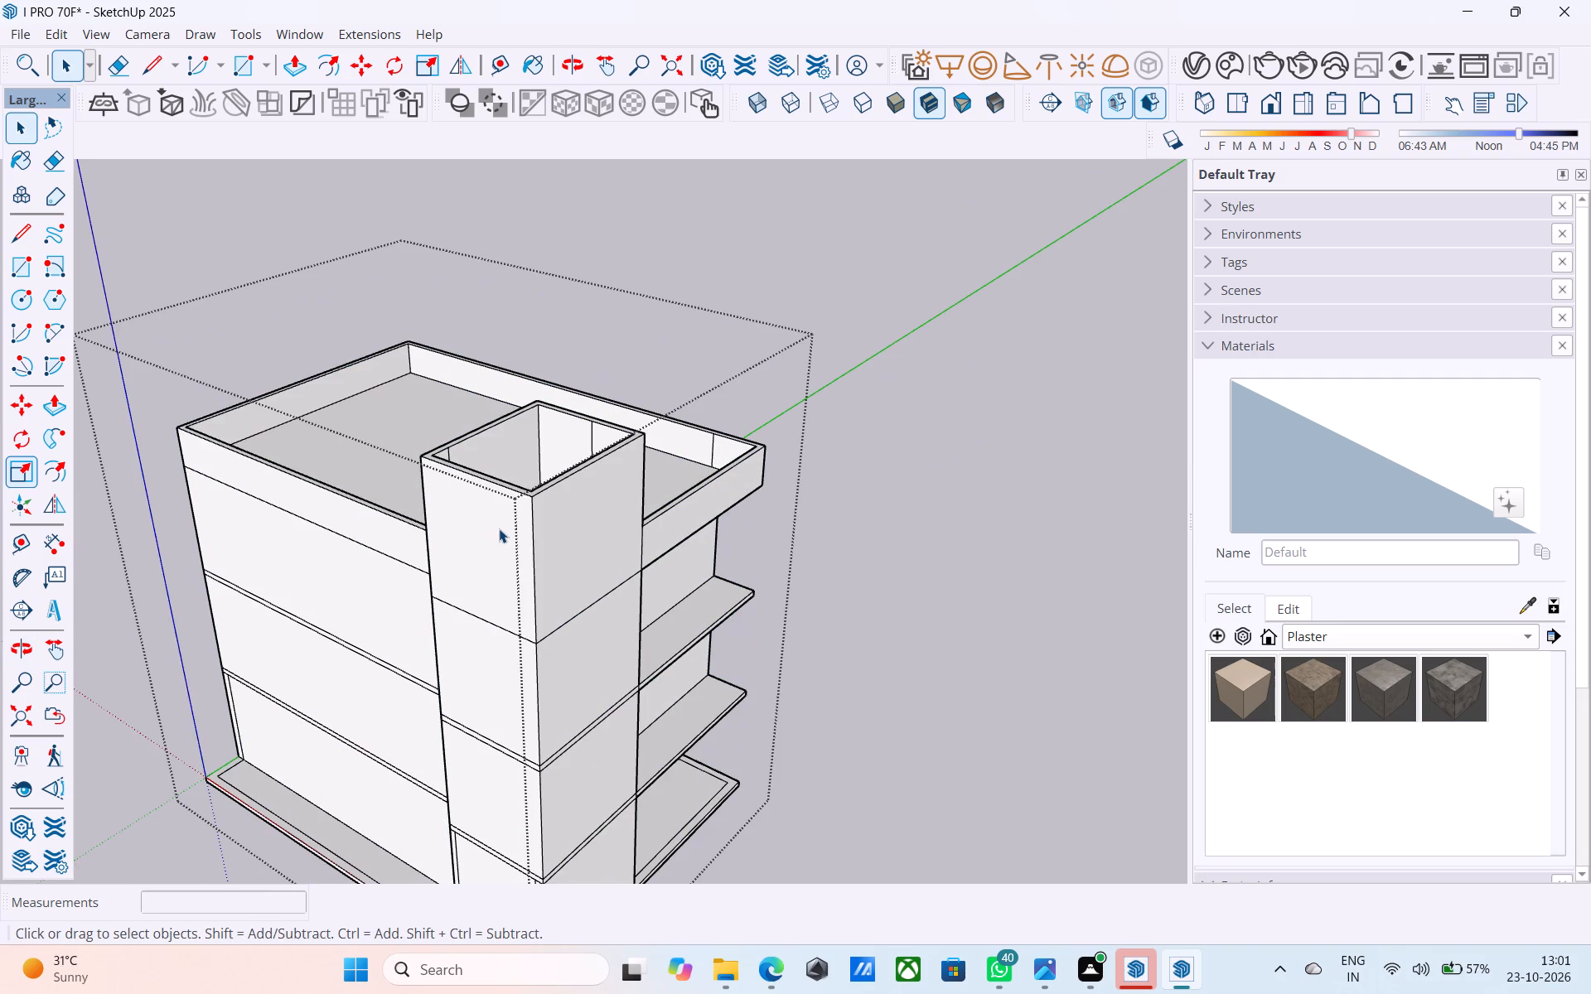
{"action": "key", "text": "e"}
{"action": "scroll", "coordinate": [724, 464], "scroll_direction": "up", "scroll_amount": 7}
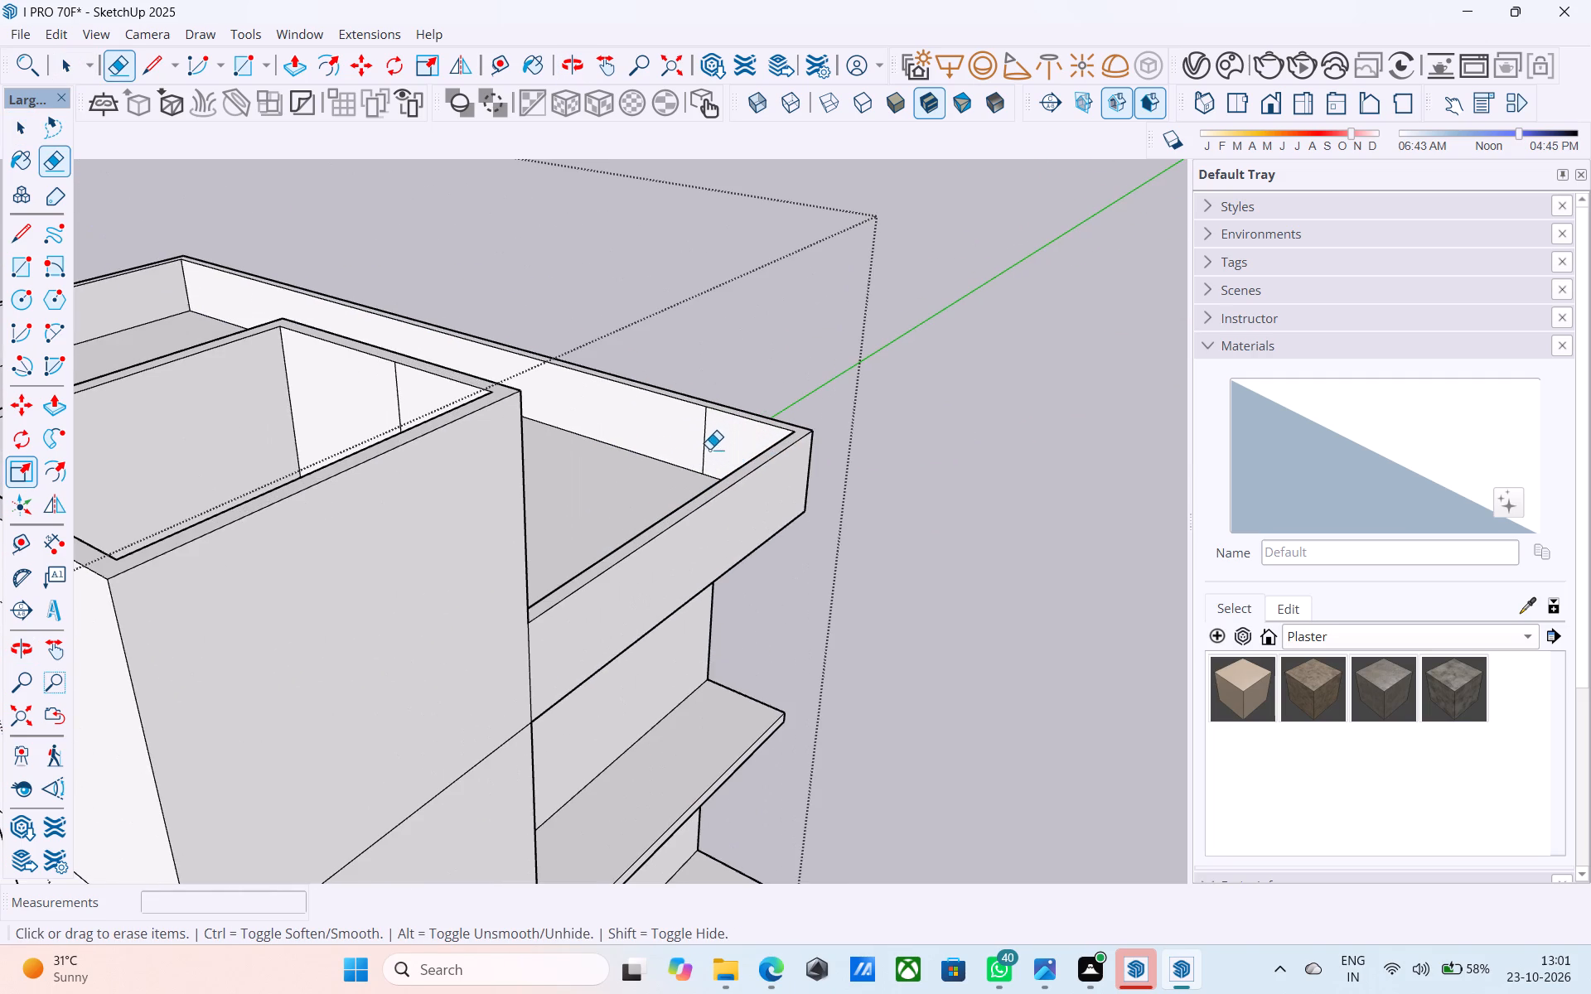
{"action": "left_click_drag", "start_coordinate": [710, 450], "coordinate": [703, 444]}
{"action": "scroll", "coordinate": [414, 430], "scroll_direction": "down", "scroll_amount": 4}
{"action": "middle_click_drag", "start_coordinate": [434, 453], "coordinate": [664, 527]}
{"action": "left_click", "coordinate": [505, 508]}
{"action": "scroll", "coordinate": [496, 499], "scroll_direction": "down", "scroll_amount": 5}
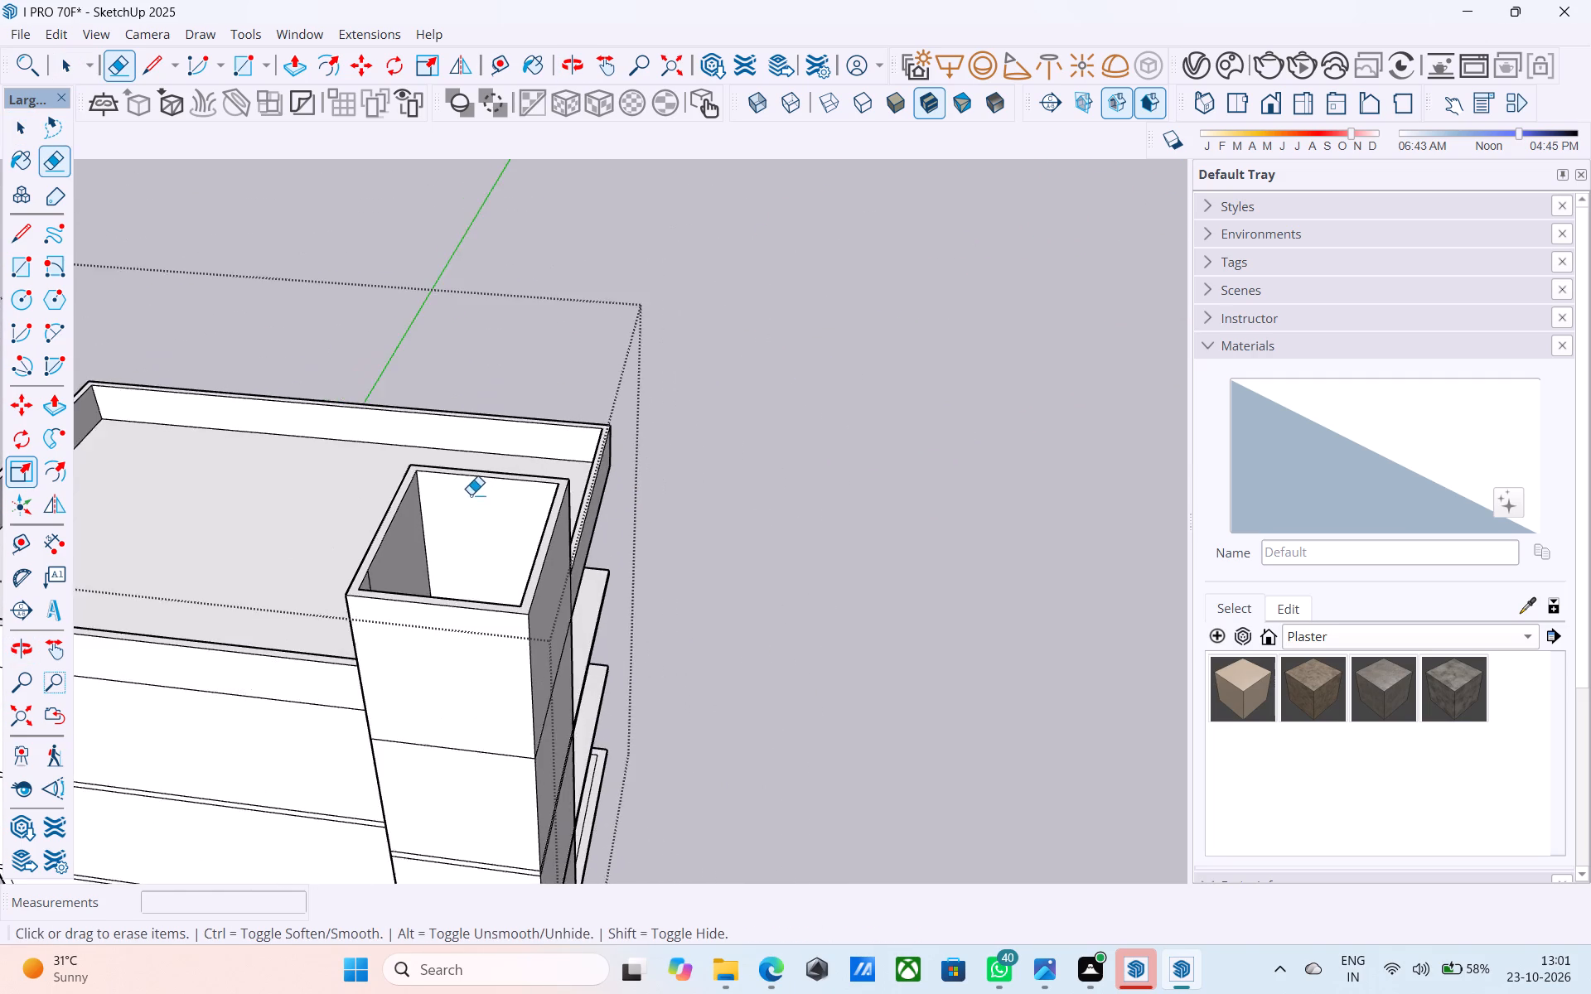
Erase the remaining stray vertical edges inside the tower room and where the parapet meets the tower.
{"action": "middle_click_drag", "start_coordinate": [336, 482], "coordinate": [110, 469]}
{"action": "middle_click_drag", "start_coordinate": [559, 562], "coordinate": [575, 565]}
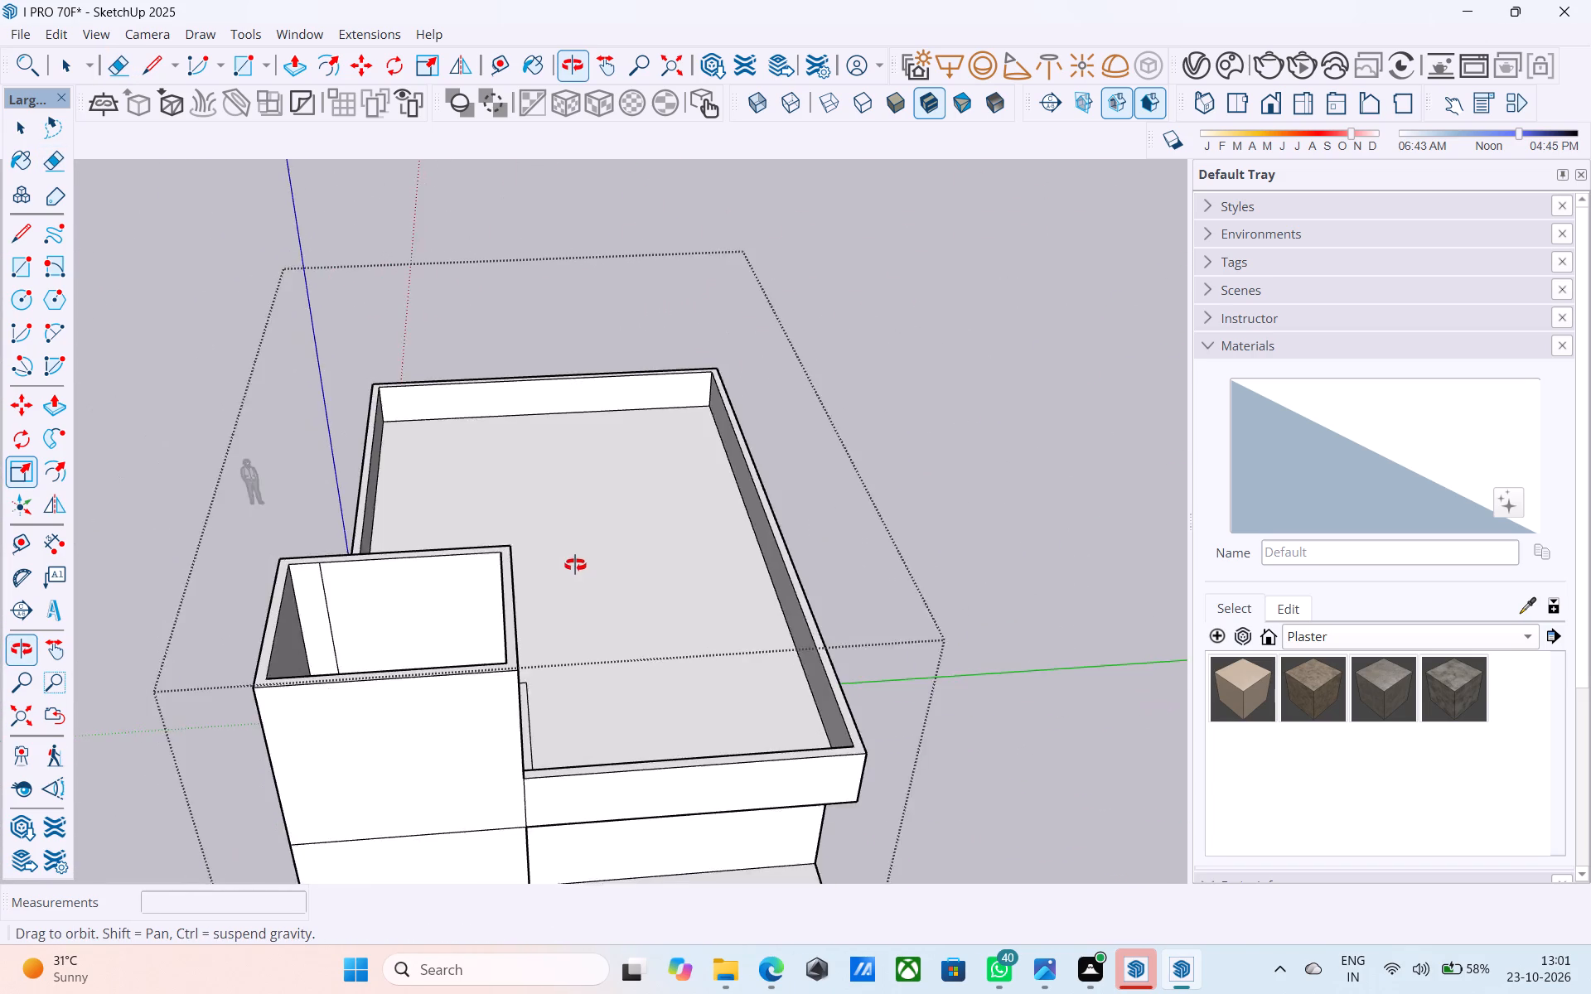
{"action": "middle_click_drag", "start_coordinate": [575, 565], "coordinate": [552, 546]}
{"action": "scroll", "coordinate": [343, 550], "scroll_direction": "up", "scroll_amount": 4}
{"action": "left_click_drag", "start_coordinate": [276, 558], "coordinate": [259, 559]}
{"action": "scroll", "coordinate": [626, 471], "scroll_direction": "down", "scroll_amount": 6}
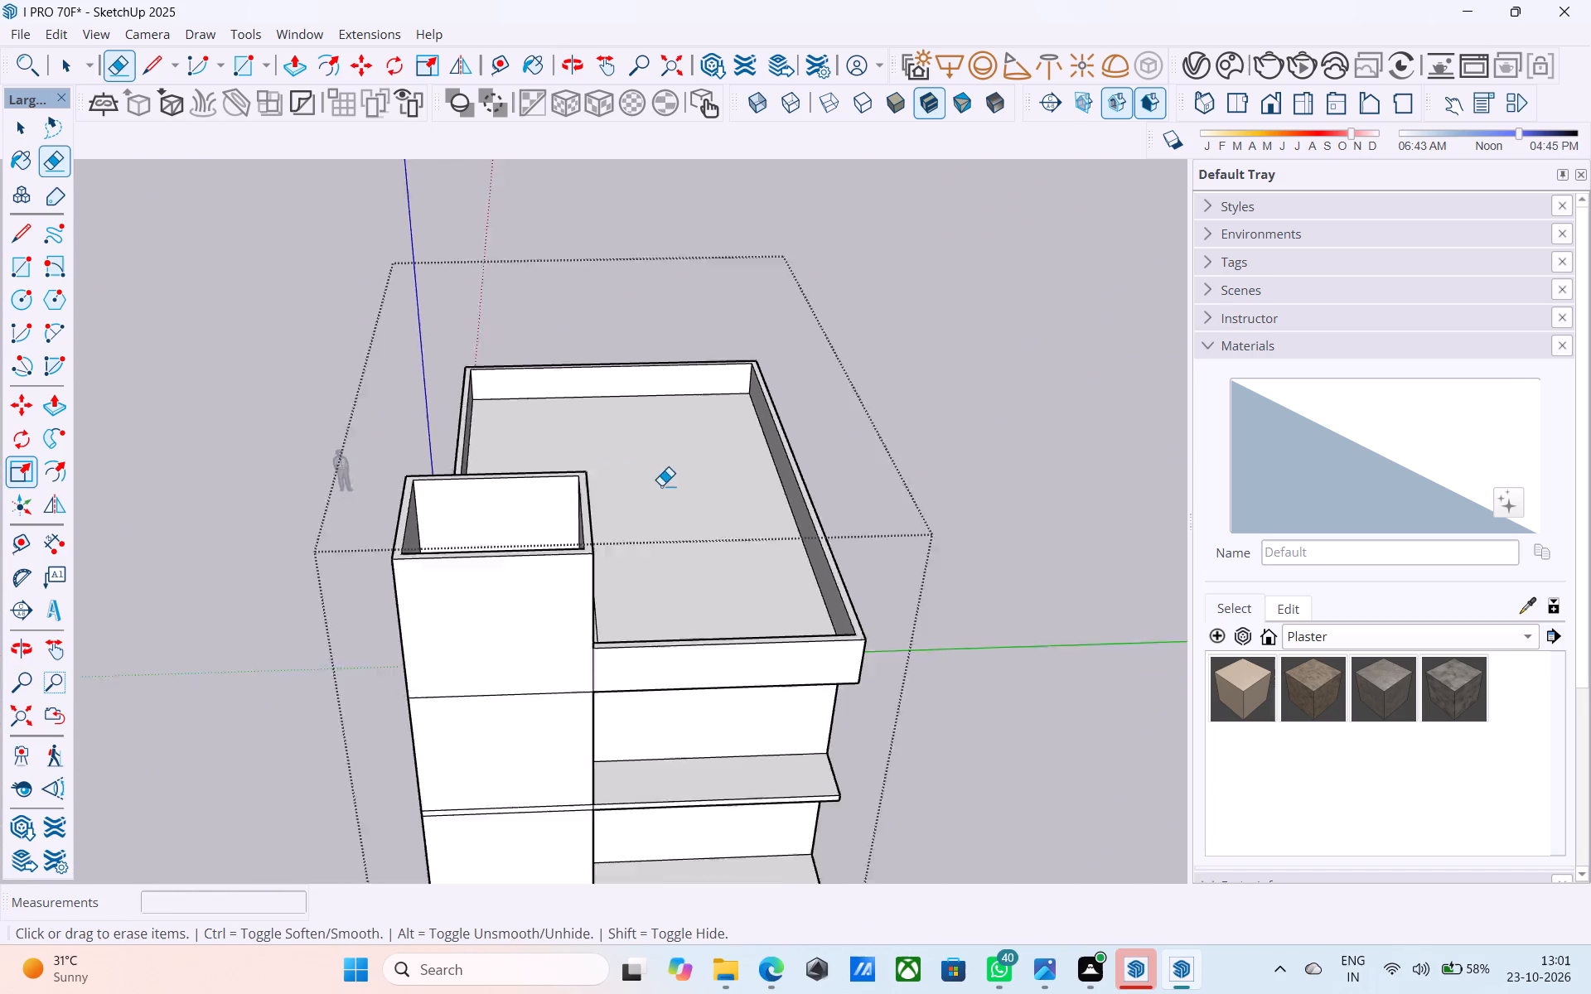
{"action": "middle_click_drag", "start_coordinate": [660, 488], "coordinate": [327, 675]}
{"action": "scroll", "coordinate": [225, 699], "scroll_direction": "up", "scroll_amount": 4}
{"action": "left_click_drag", "start_coordinate": [209, 701], "coordinate": [200, 702]}
Copy the tower's two outer horizontal edges at roof level 6" straight up.
{"action": "middle_click_drag", "start_coordinate": [198, 703], "coordinate": [520, 554]}
{"action": "scroll", "coordinate": [520, 554], "scroll_direction": "up", "scroll_amount": 1}
{"action": "scroll", "coordinate": [570, 601], "scroll_direction": "down", "scroll_amount": 5}
{"action": "middle_click_drag", "start_coordinate": [568, 601], "coordinate": [886, 592]}
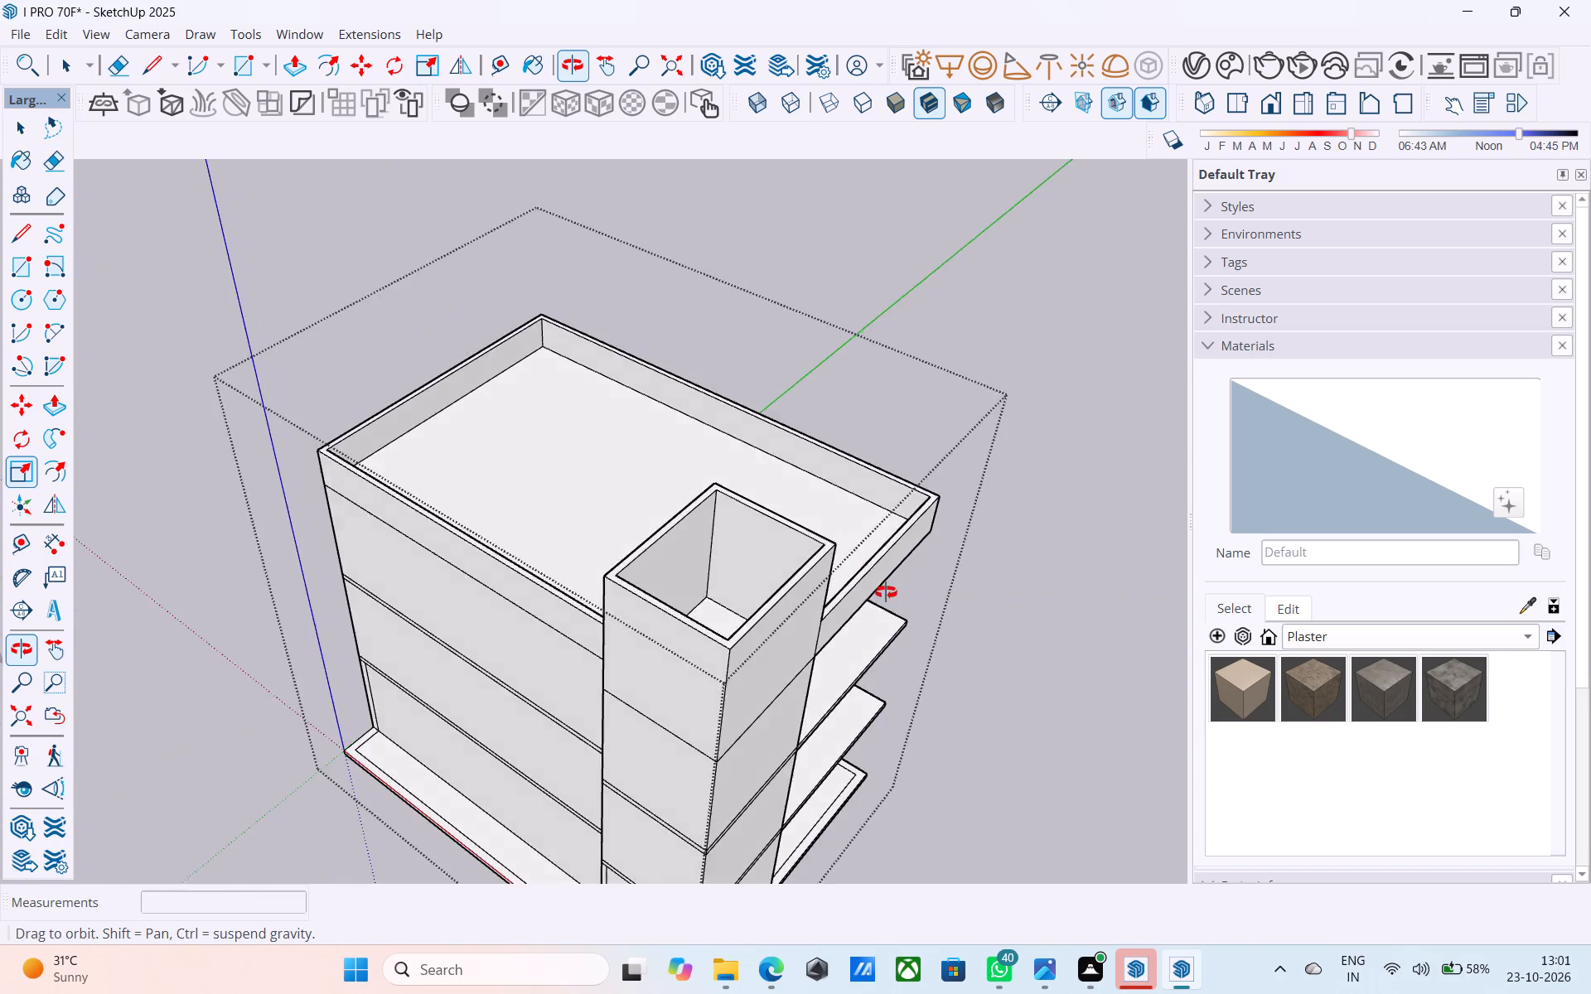
{"action": "middle_click_drag", "start_coordinate": [886, 592], "coordinate": [657, 402]}
{"action": "middle_click", "coordinate": [602, 554], "text": "shift"}
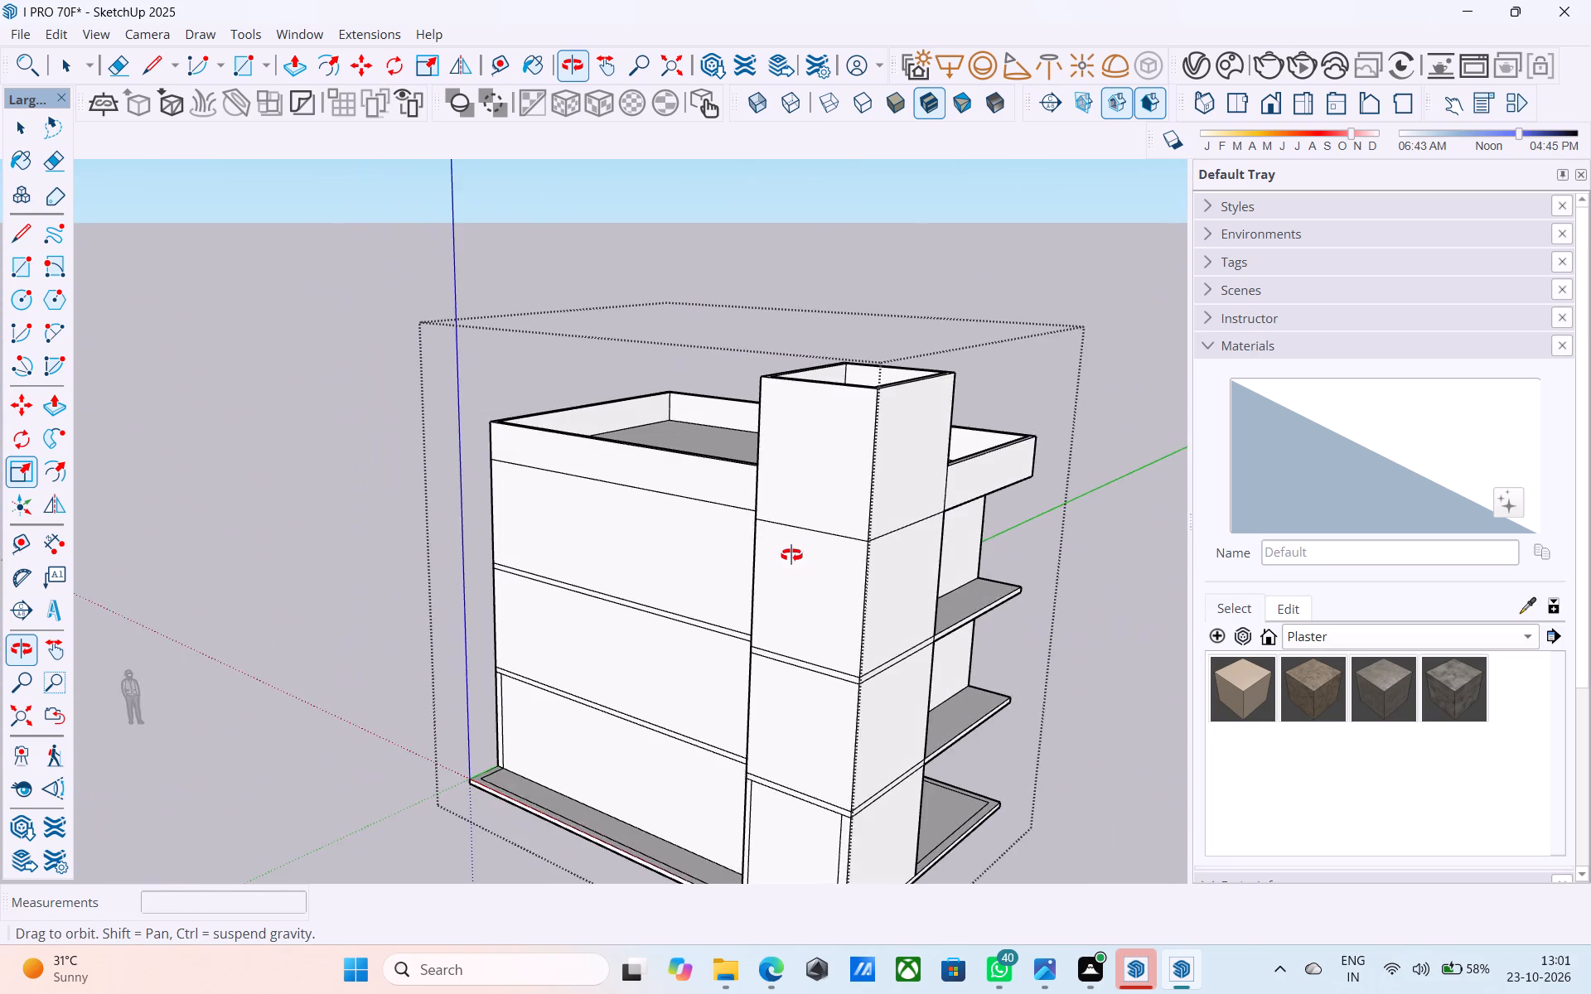
{"action": "scroll", "coordinate": [641, 542], "scroll_direction": "up", "scroll_amount": 7}
{"action": "key", "text": "space"}
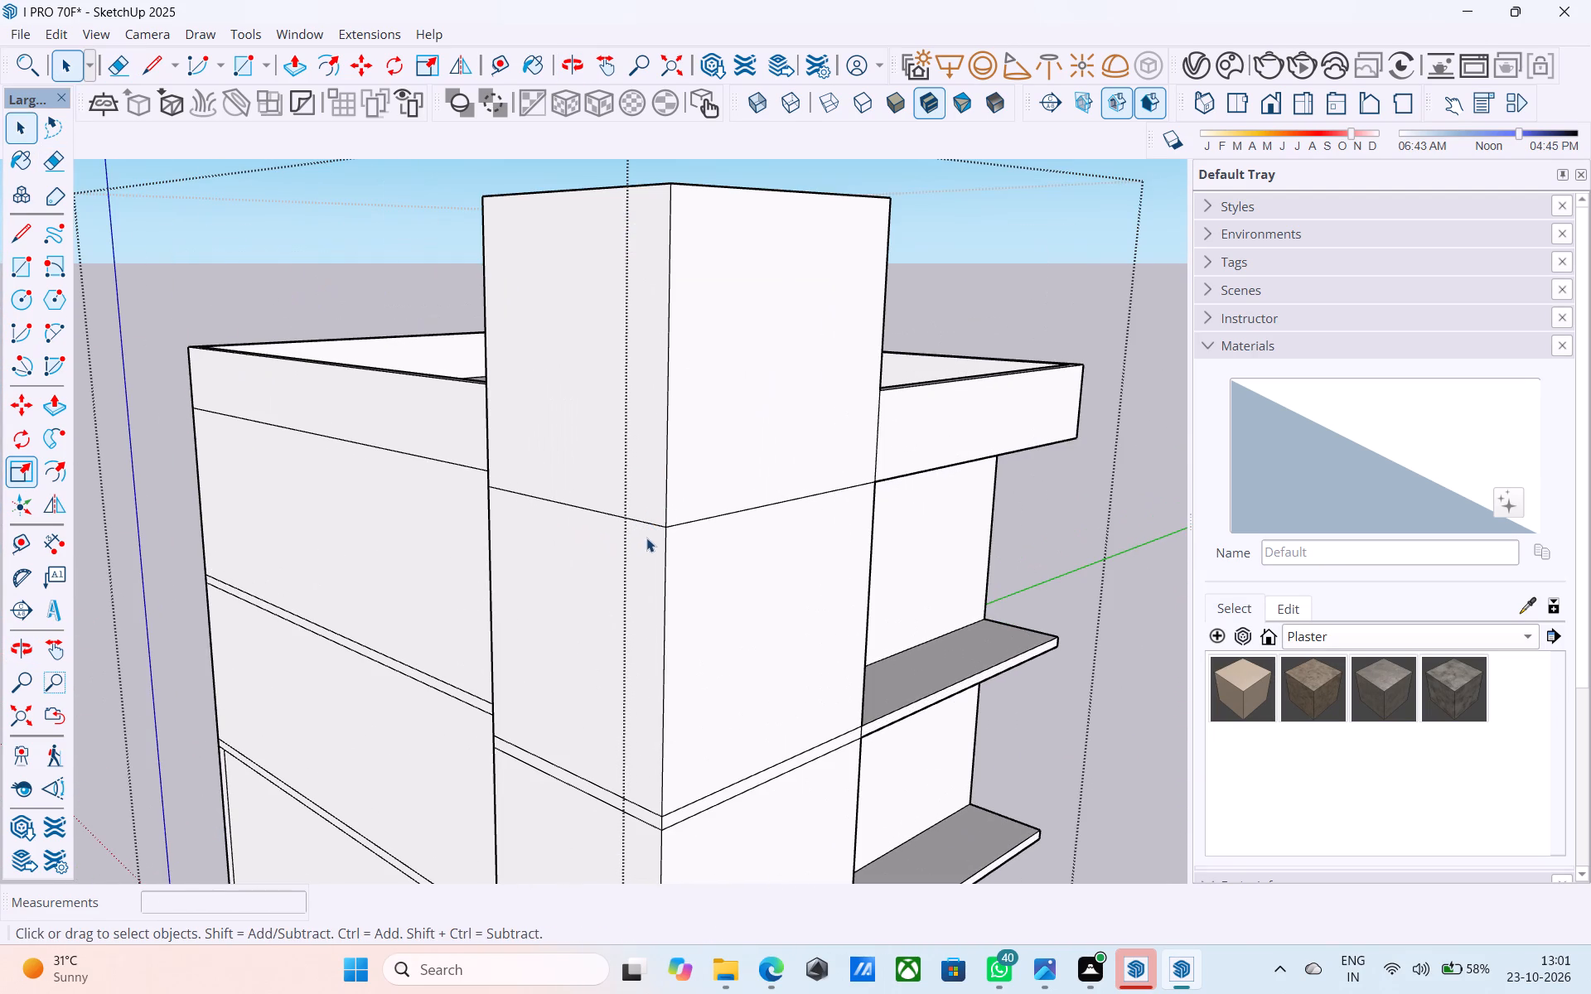
{"action": "left_click", "coordinate": [655, 524]}
{"action": "left_click", "coordinate": [673, 524], "text": "shift"}
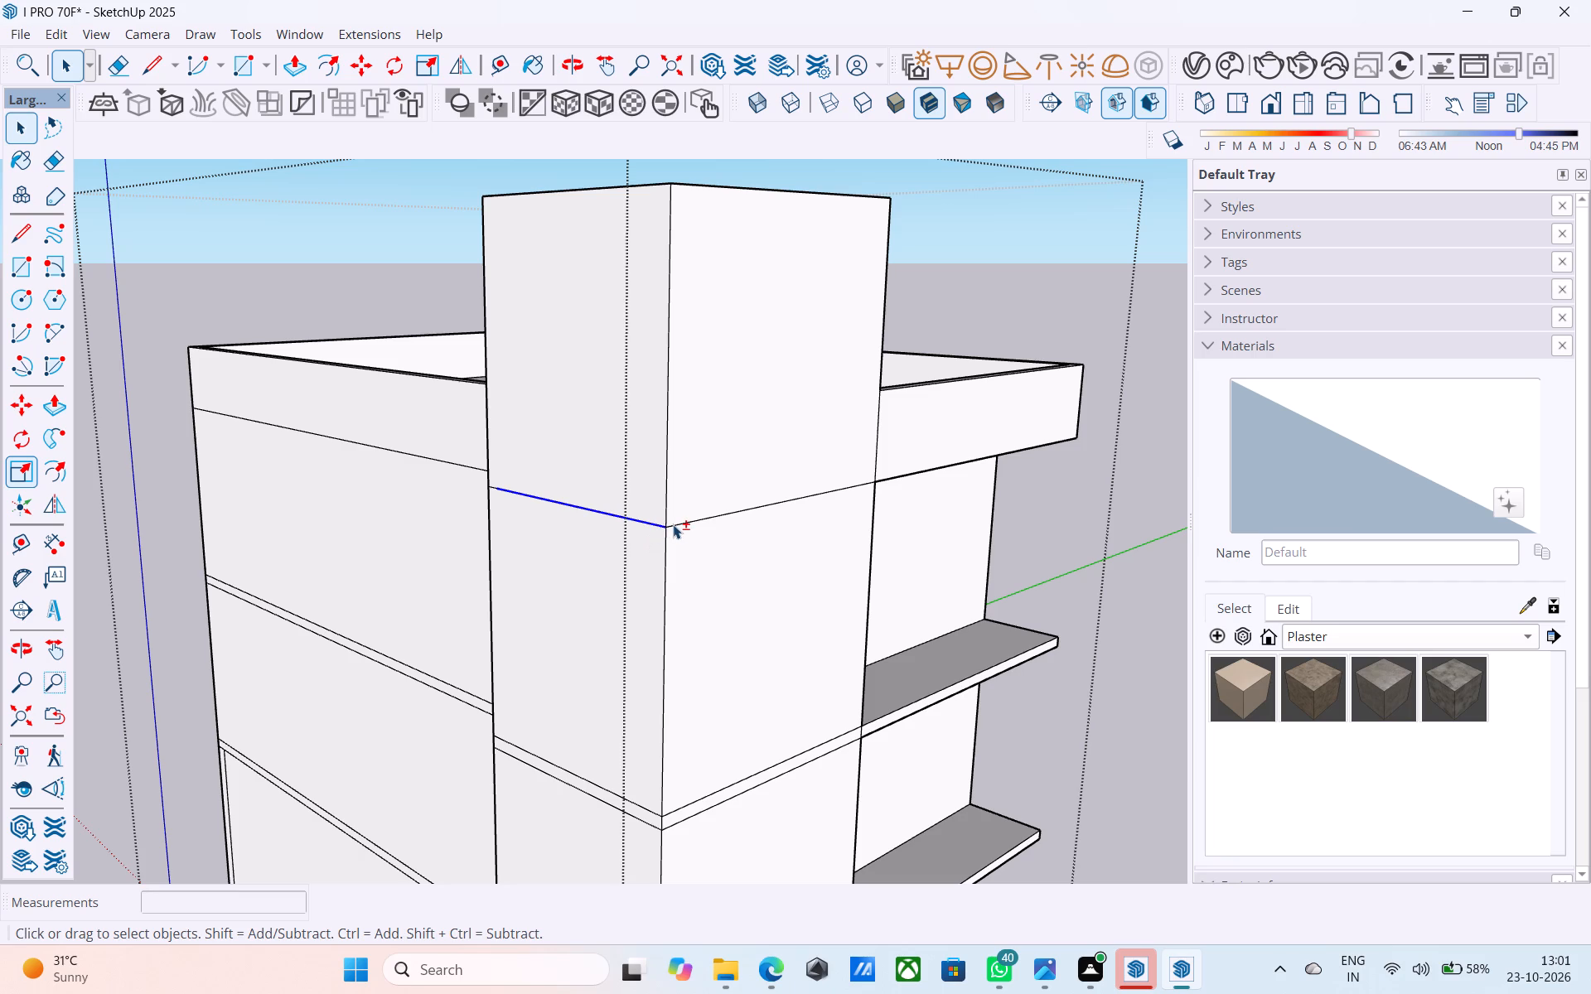
{"action": "left_click", "coordinate": [687, 519], "text": "shift"}
{"action": "left_click", "coordinate": [687, 509], "text": "shift"}
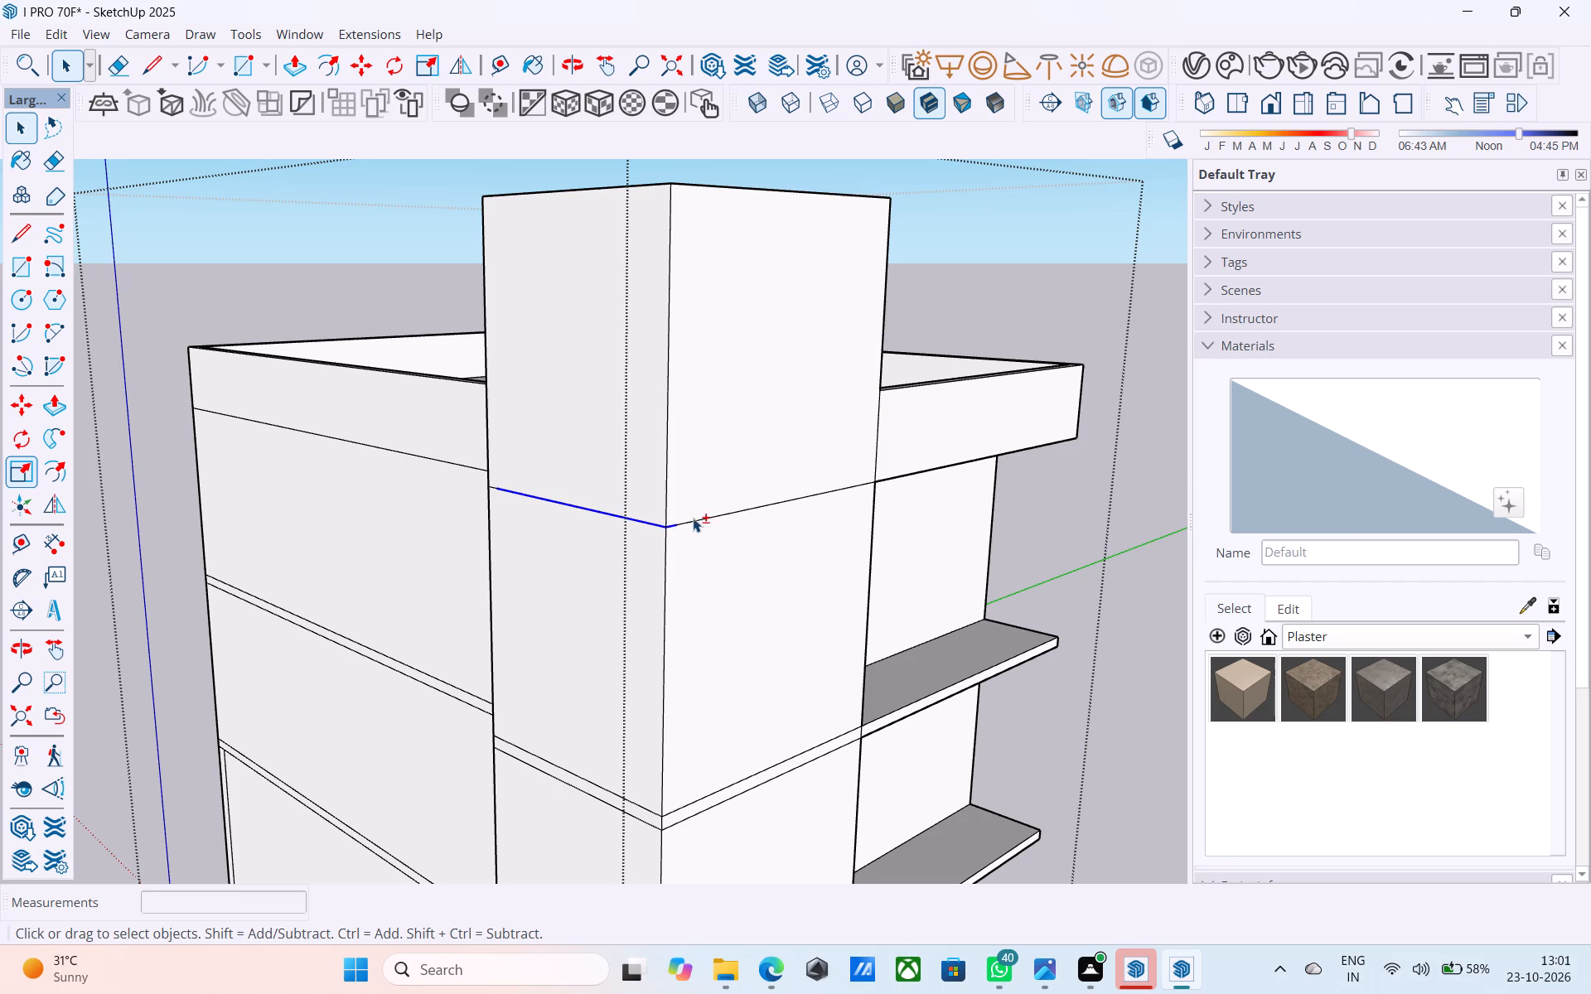
{"action": "left_click", "coordinate": [694, 522], "text": "shift"}
{"action": "left_click", "coordinate": [729, 513], "text": "shift"}
{"action": "left_click", "coordinate": [871, 481], "text": "shift"}
{"action": "key", "text": "m"}
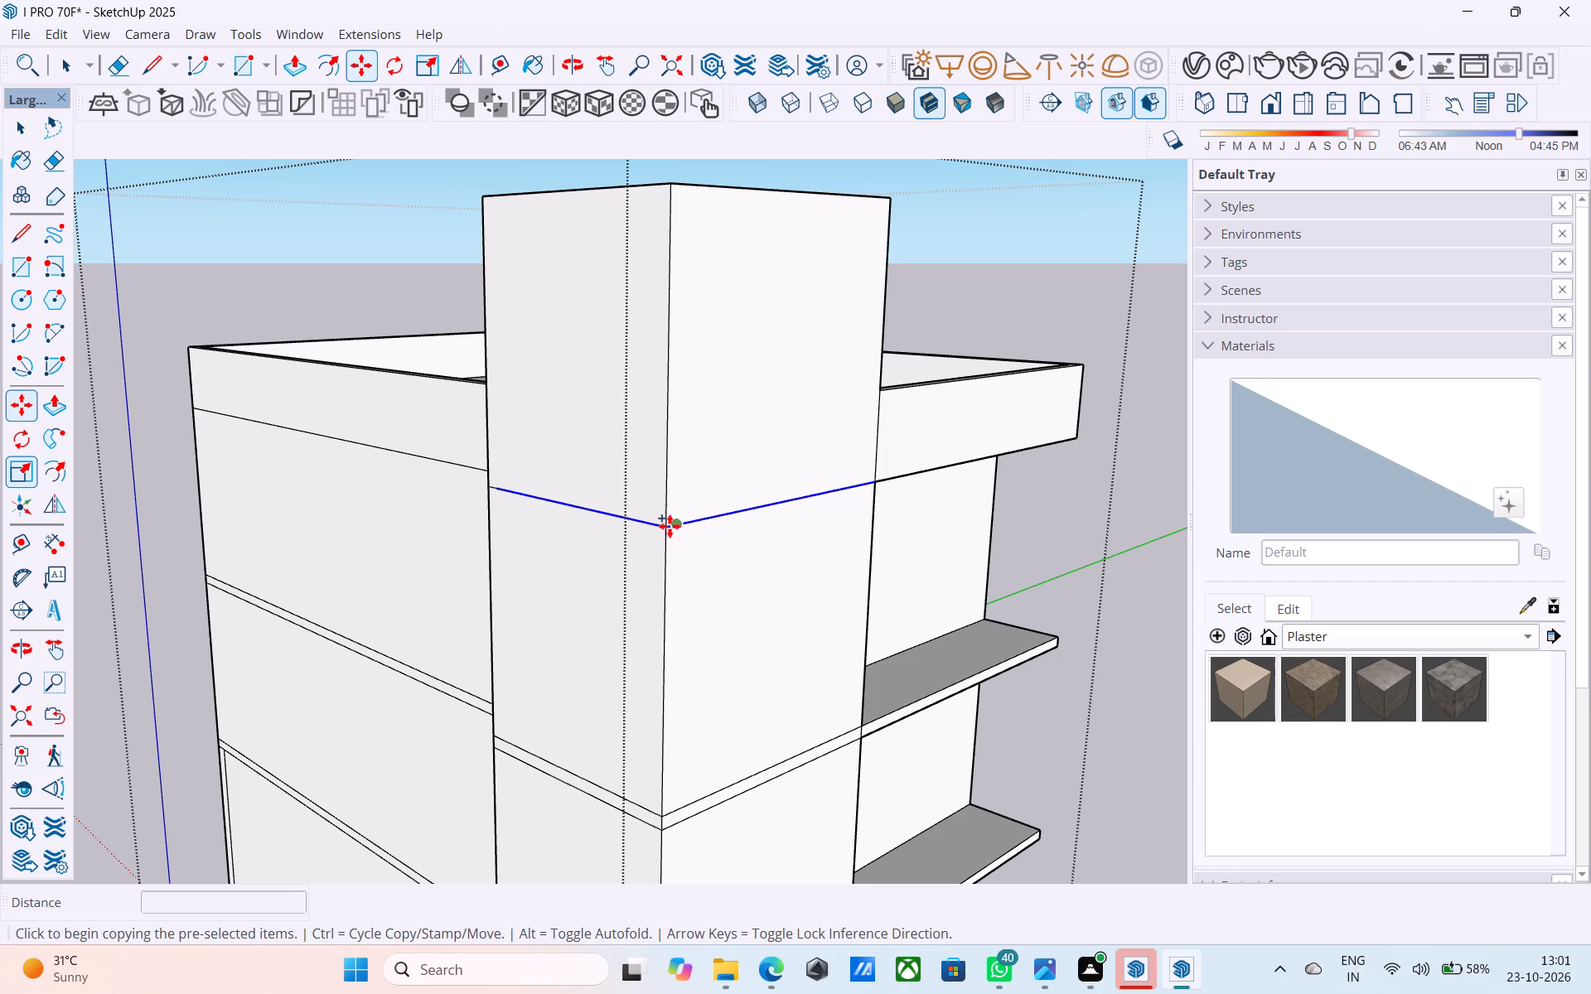
{"action": "left_click", "coordinate": [670, 526]}
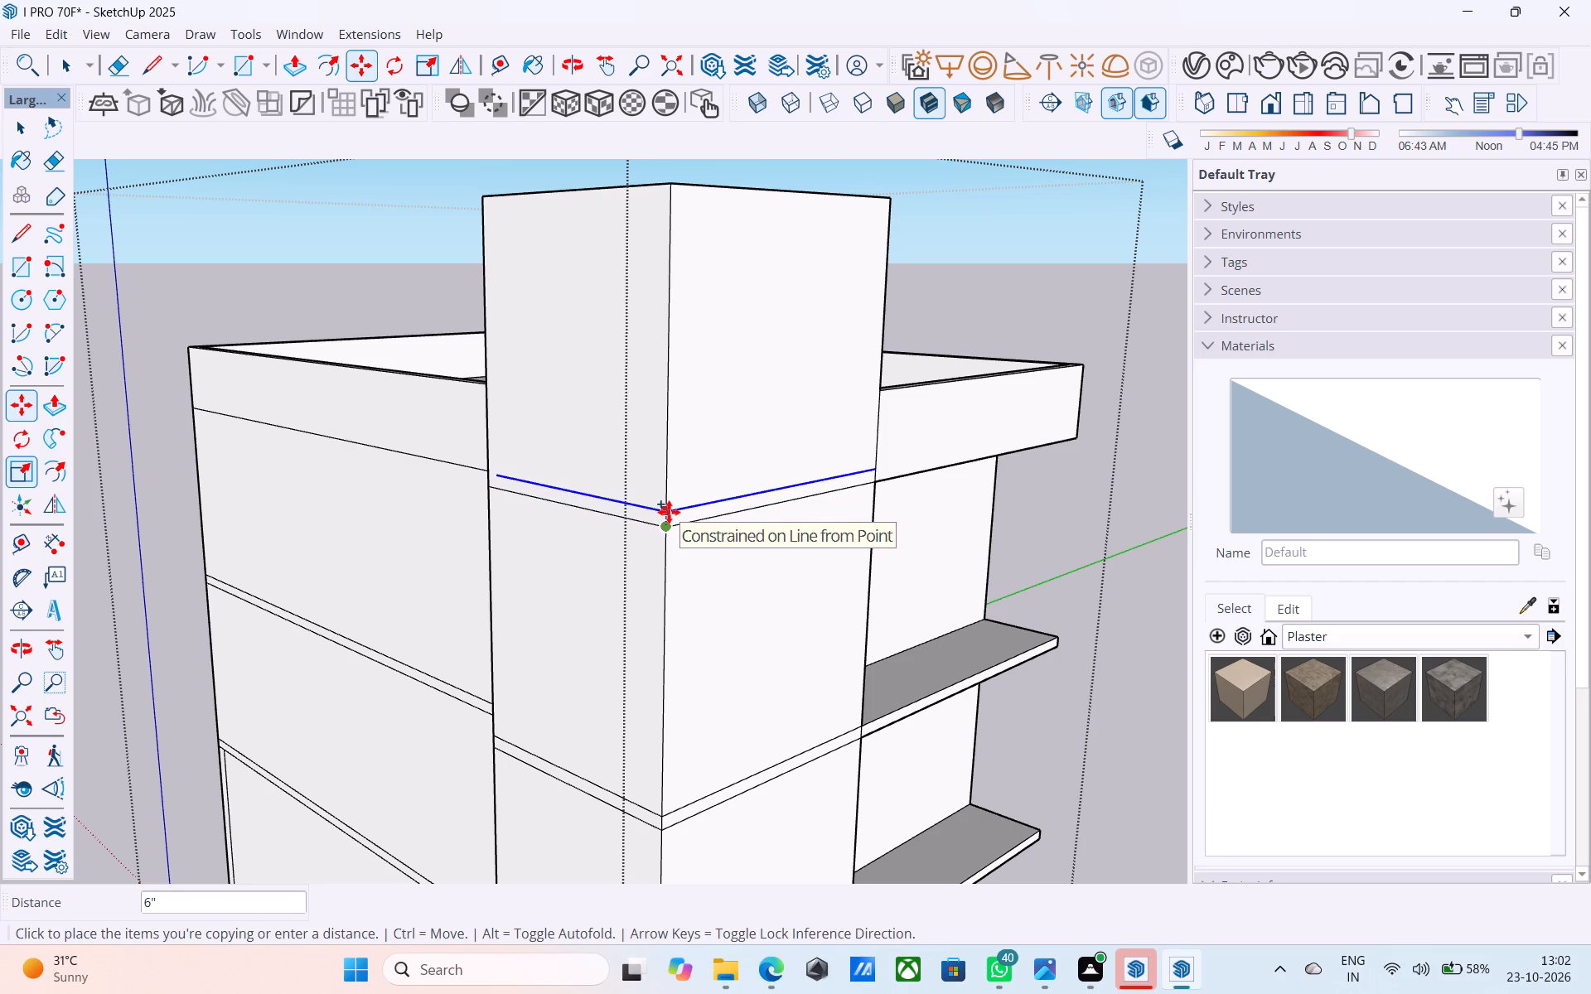
{"action": "left_click", "coordinate": [669, 512]}
Extend the copied edge 6" to the tower's corner and continue it with a 2' line across the tower's narrow return face.
{"action": "key", "text": "l"}
{"action": "scroll", "coordinate": [507, 486], "scroll_direction": "up", "scroll_amount": 4}
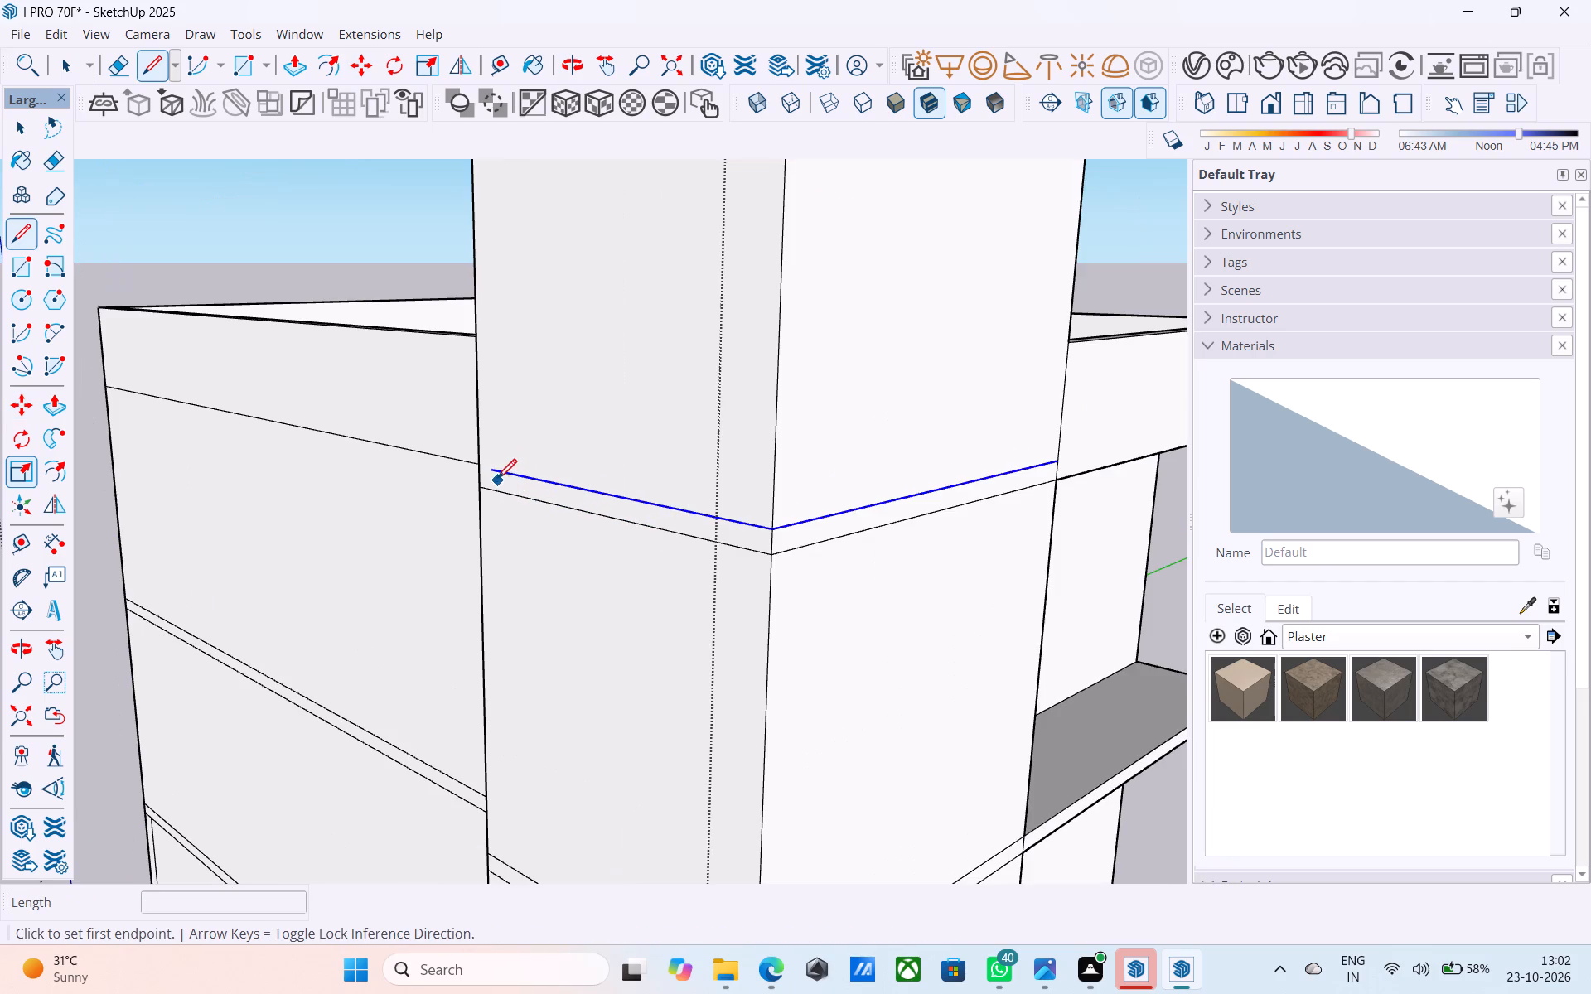
{"action": "middle_click_drag", "start_coordinate": [496, 470], "coordinate": [1299, 465]}
{"action": "scroll", "coordinate": [417, 478], "scroll_direction": "up", "scroll_amount": 6}
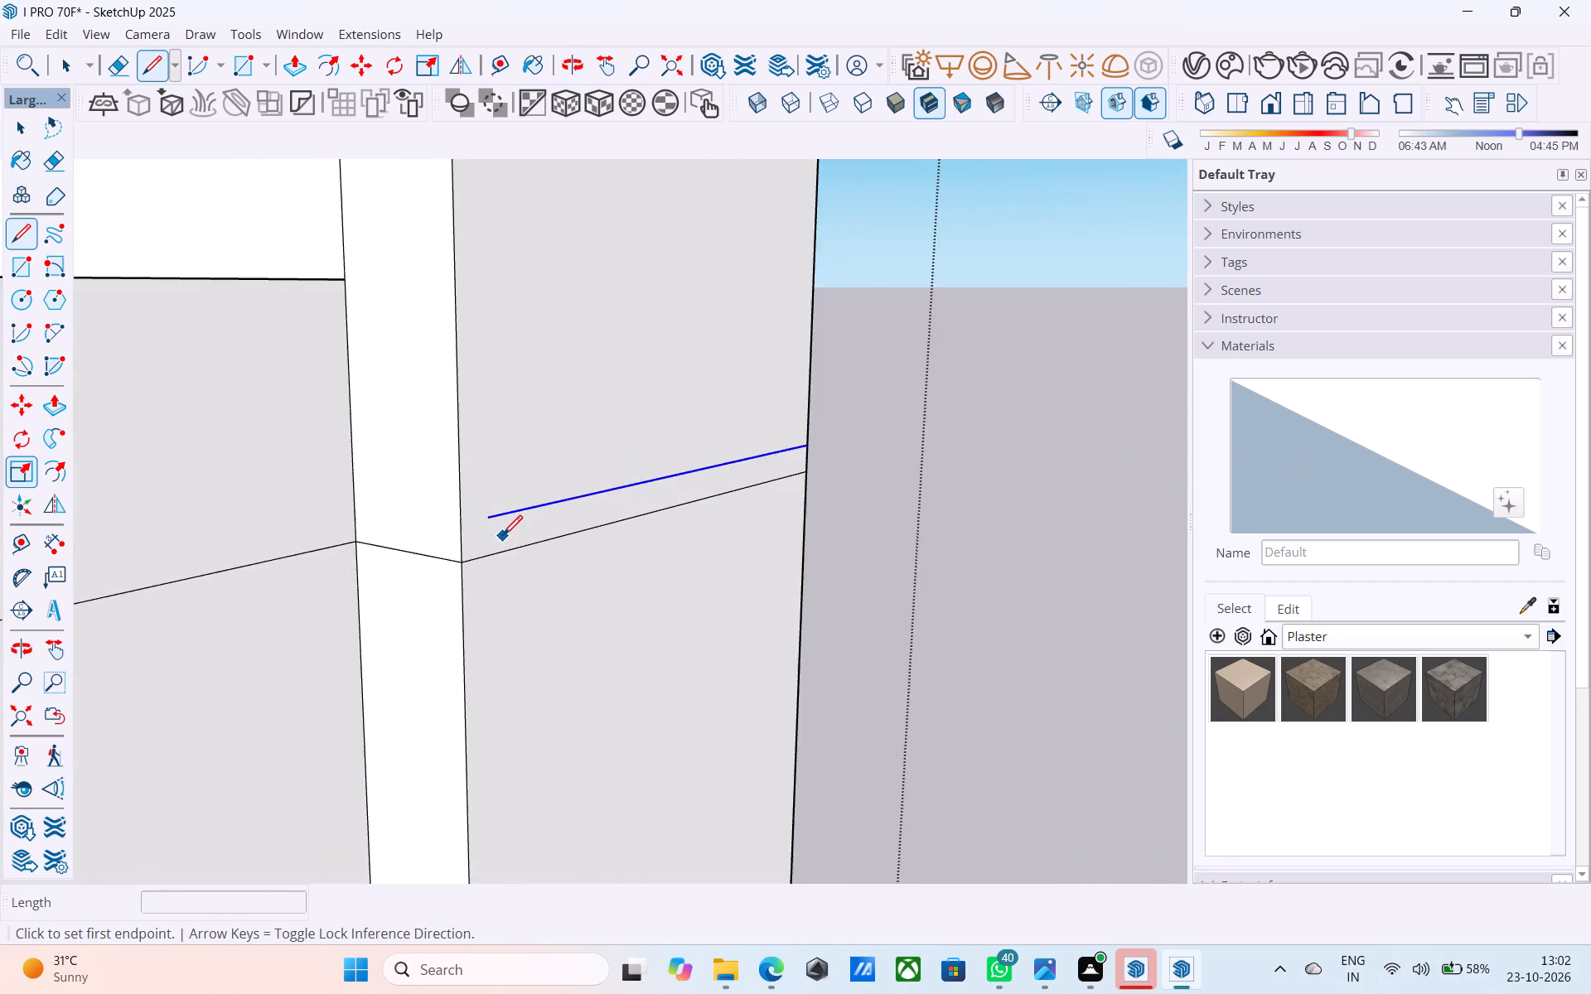
{"action": "scroll", "coordinate": [503, 537], "scroll_direction": "up", "scroll_amount": 3}
{"action": "left_click", "coordinate": [484, 514]}
{"action": "left_click", "coordinate": [443, 527]}
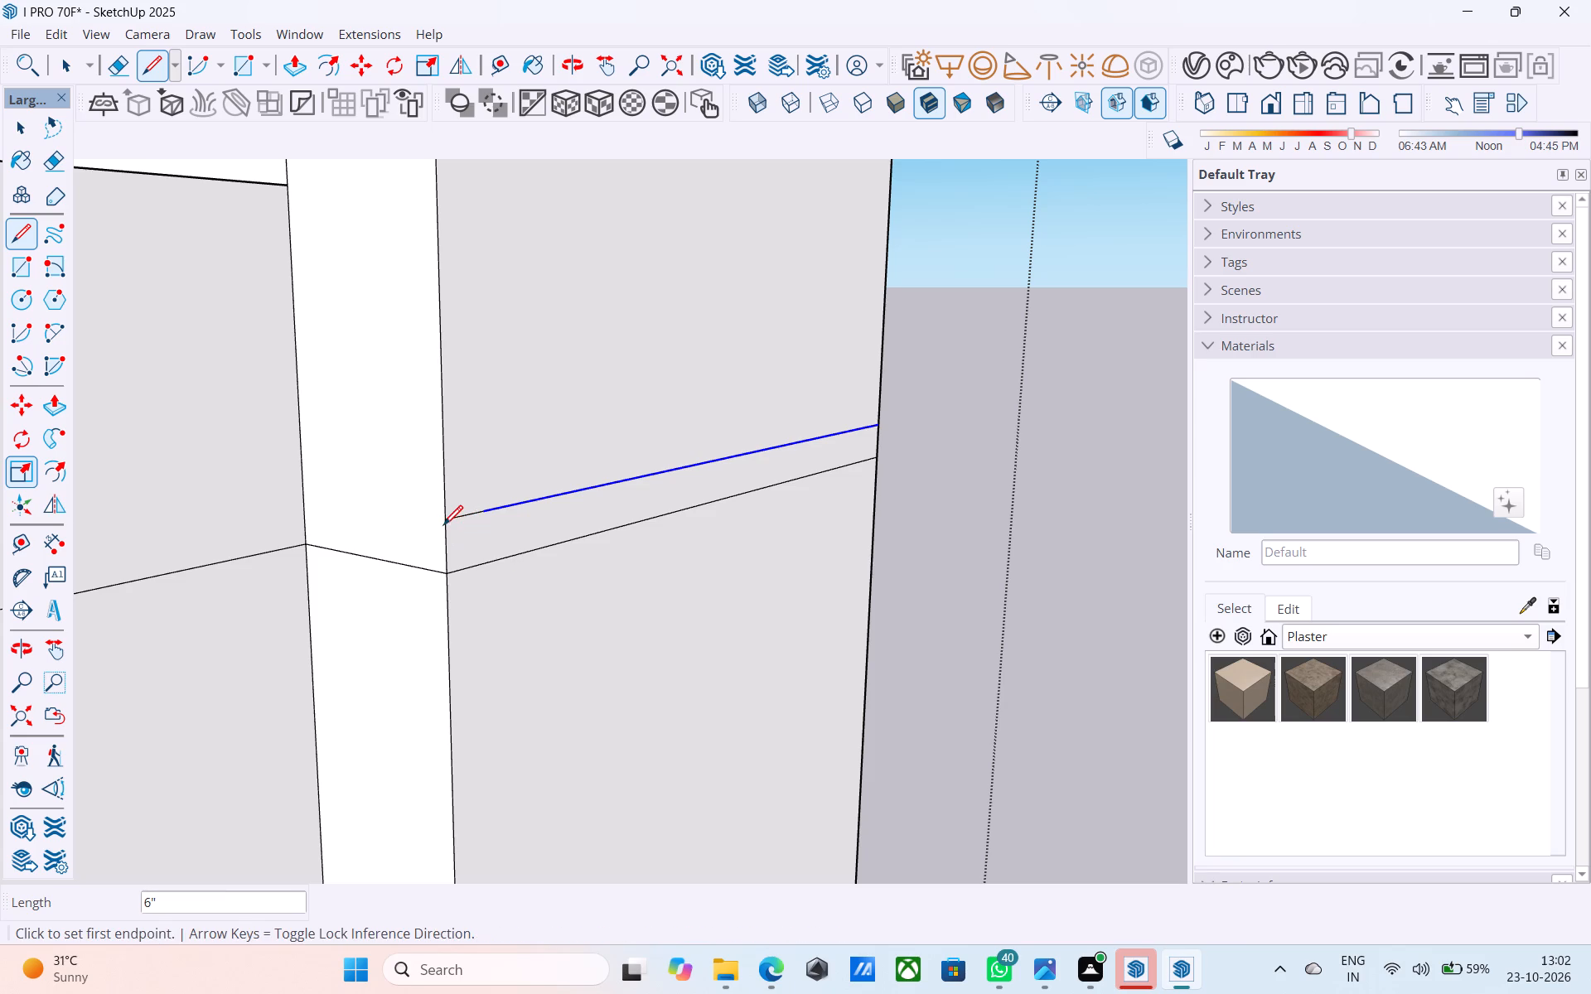
{"action": "left_click", "coordinate": [443, 527]}
{"action": "left_click", "coordinate": [306, 493]}
Draw a 16' 9" line across the front parapet face from the copied tower edge to the outer corner.
{"action": "scroll", "coordinate": [507, 499], "scroll_direction": "down", "scroll_amount": 6}
{"action": "middle_click_drag", "start_coordinate": [542, 496], "coordinate": [0, 511]}
{"action": "scroll", "coordinate": [394, 521], "scroll_direction": "down", "scroll_amount": 9}
{"action": "middle_click_drag", "start_coordinate": [618, 470], "coordinate": [125, 499]}
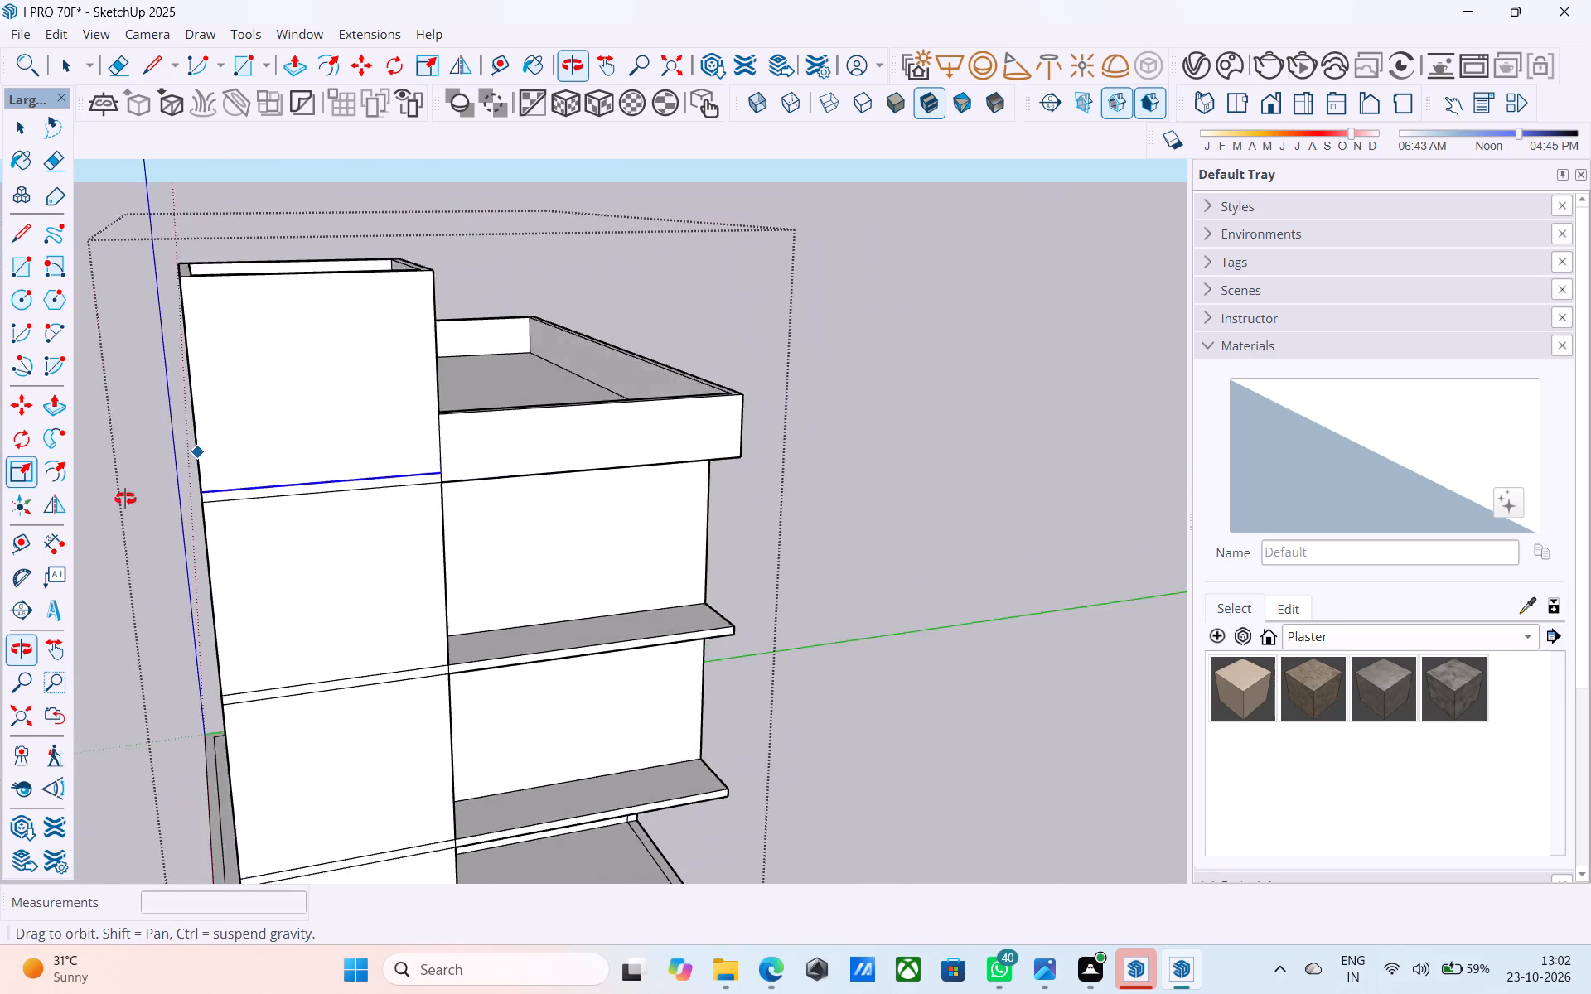
{"action": "middle_click_drag", "start_coordinate": [125, 499], "coordinate": [79, 504]}
{"action": "middle_click_drag", "start_coordinate": [416, 521], "coordinate": [169, 534]}
{"action": "scroll", "coordinate": [187, 462], "scroll_direction": "up", "scroll_amount": 7}
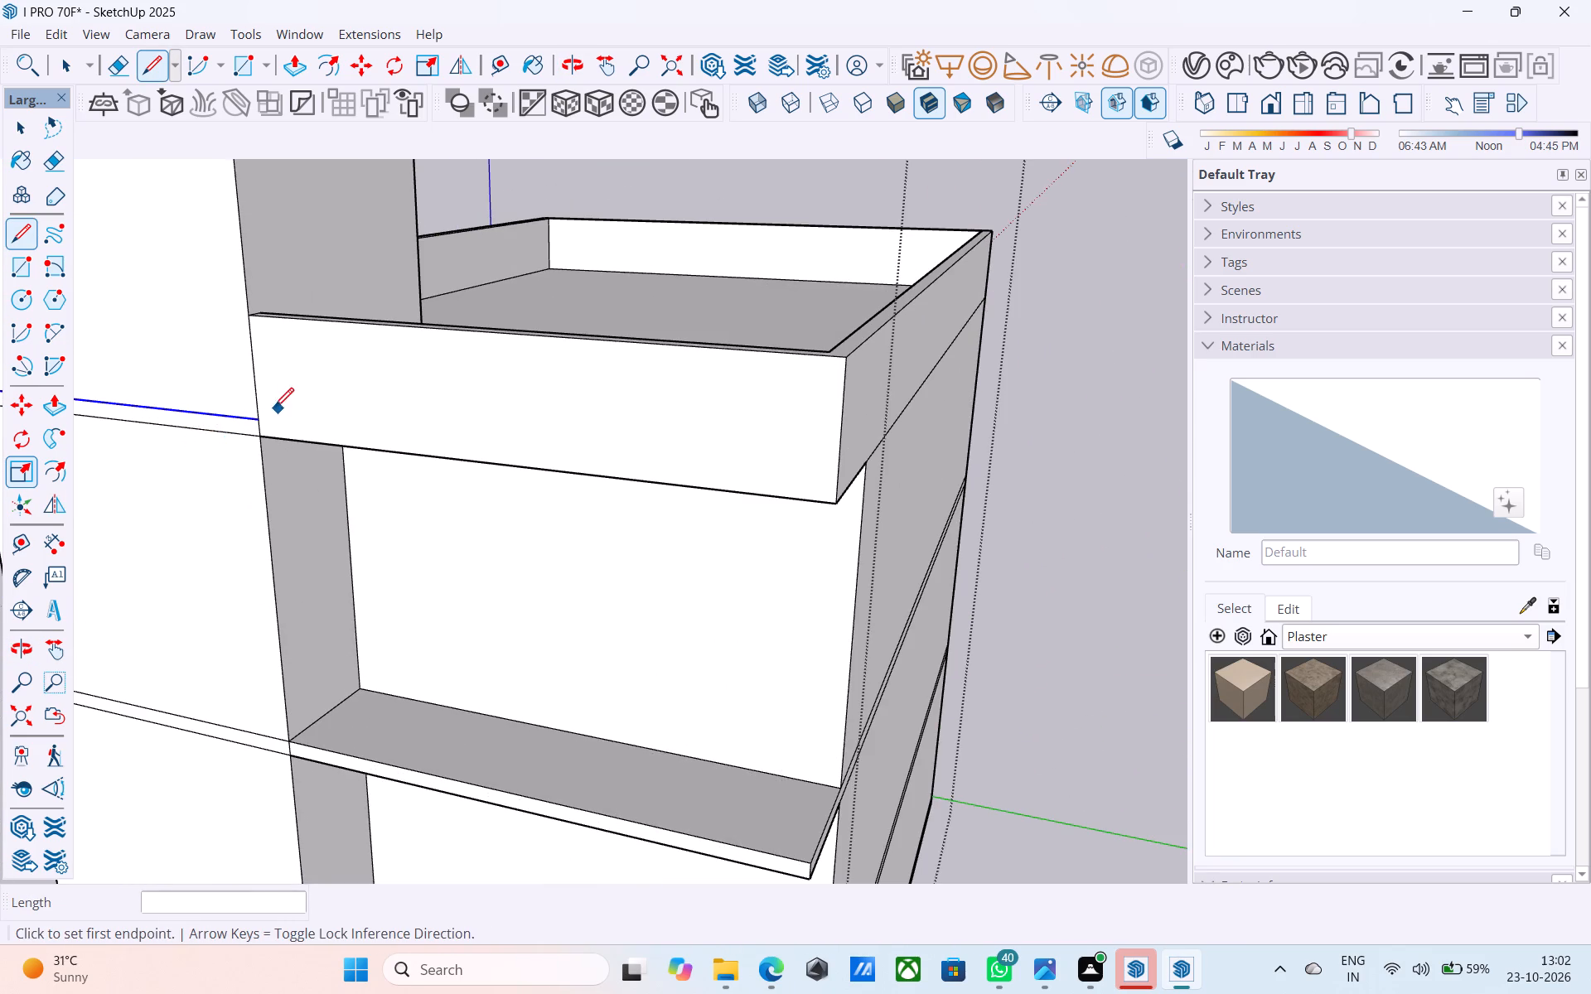
{"action": "left_click", "coordinate": [264, 418]}
{"action": "middle_click_drag", "start_coordinate": [722, 445], "coordinate": [516, 380]}
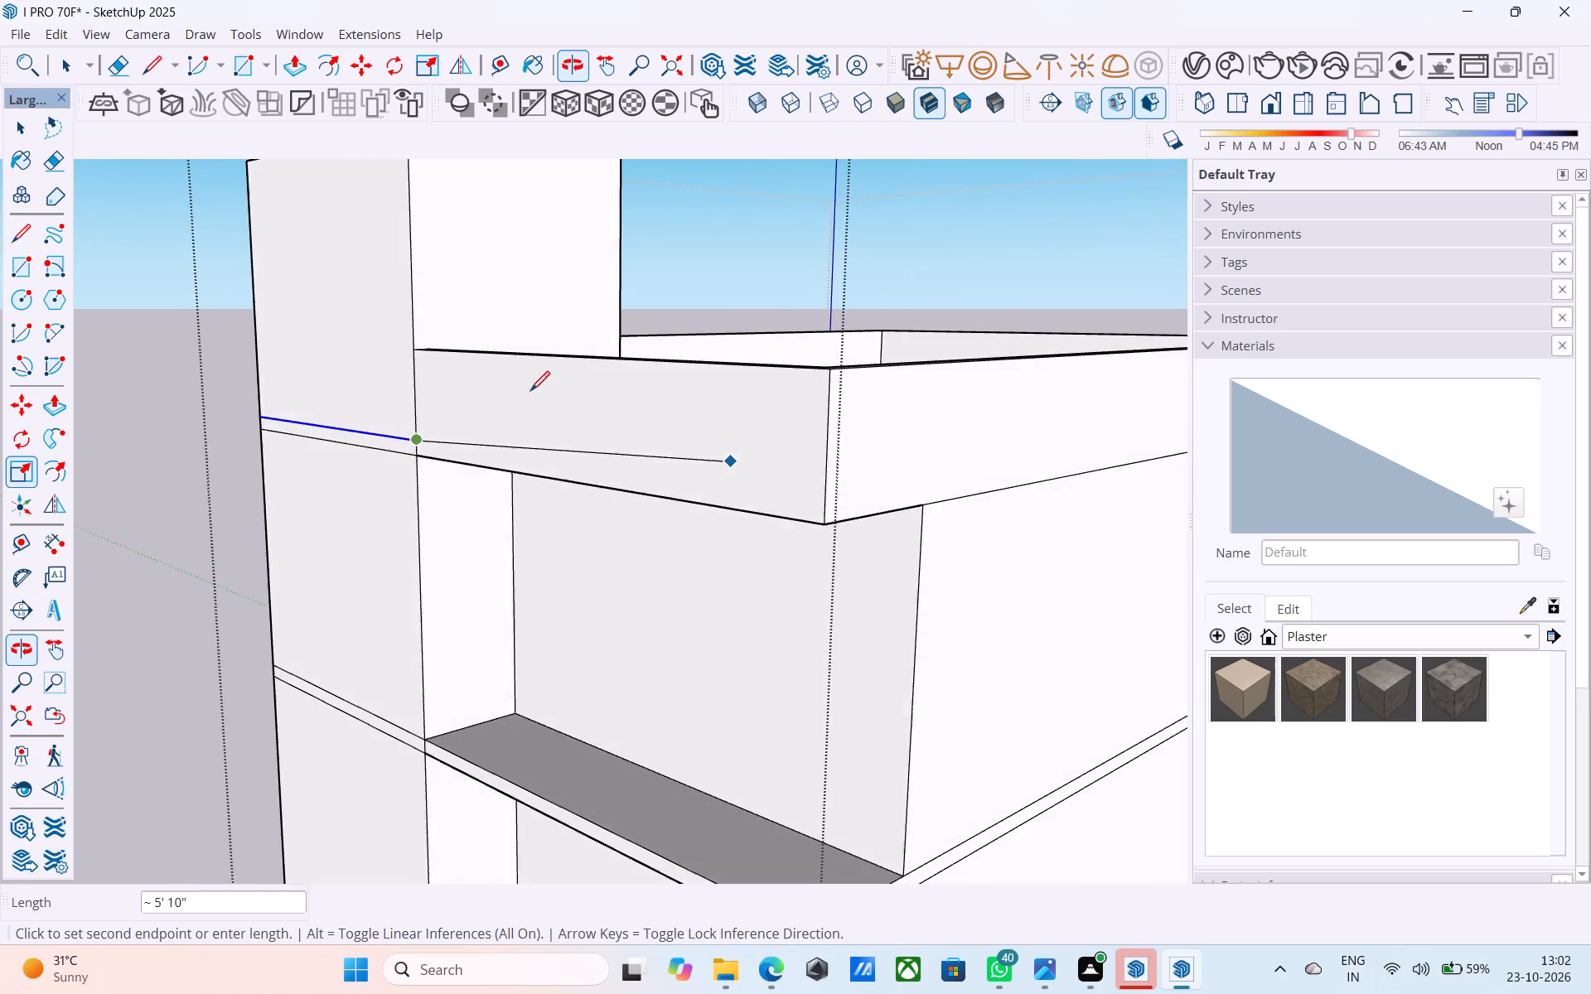
{"action": "scroll", "coordinate": [543, 401], "scroll_direction": "down", "scroll_amount": 4}
{"action": "left_click", "coordinate": [718, 470]}
{"action": "left_click", "coordinate": [723, 469]}
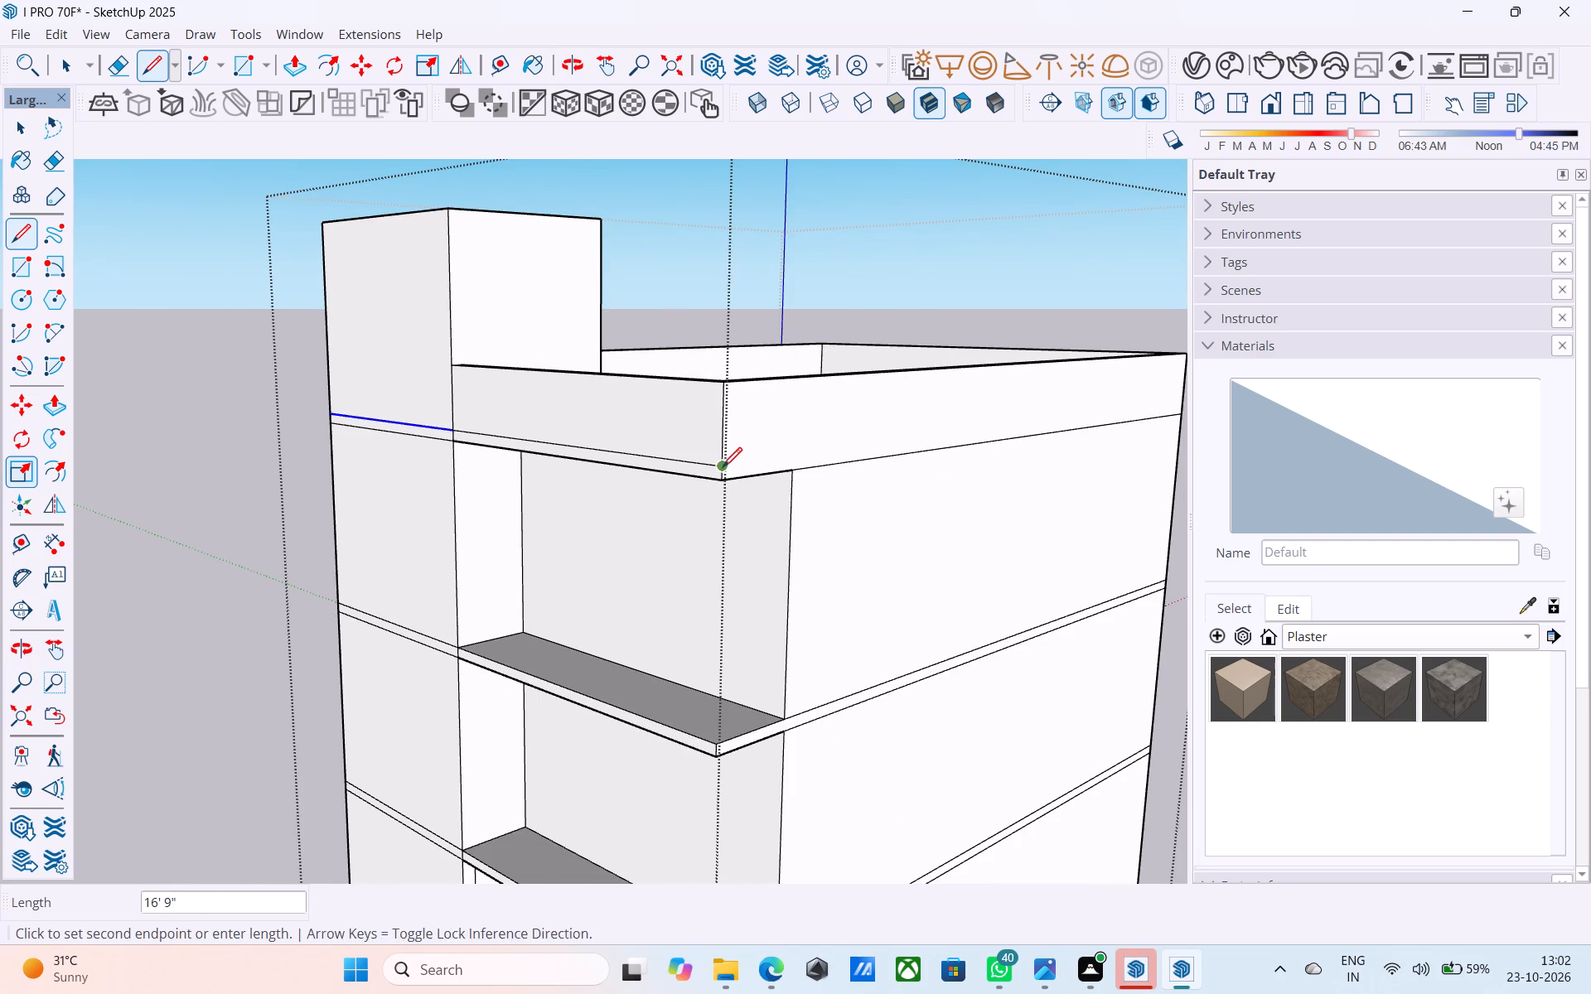
Continue the slab line 40' along the long side parapet face to the rear corner.
{"action": "scroll", "coordinate": [473, 495], "scroll_direction": "down", "scroll_amount": 8}
{"action": "middle_click_drag", "start_coordinate": [792, 465], "coordinate": [196, 468]}
{"action": "middle_click_drag", "start_coordinate": [235, 460], "coordinate": [316, 529], "text": "shift"}
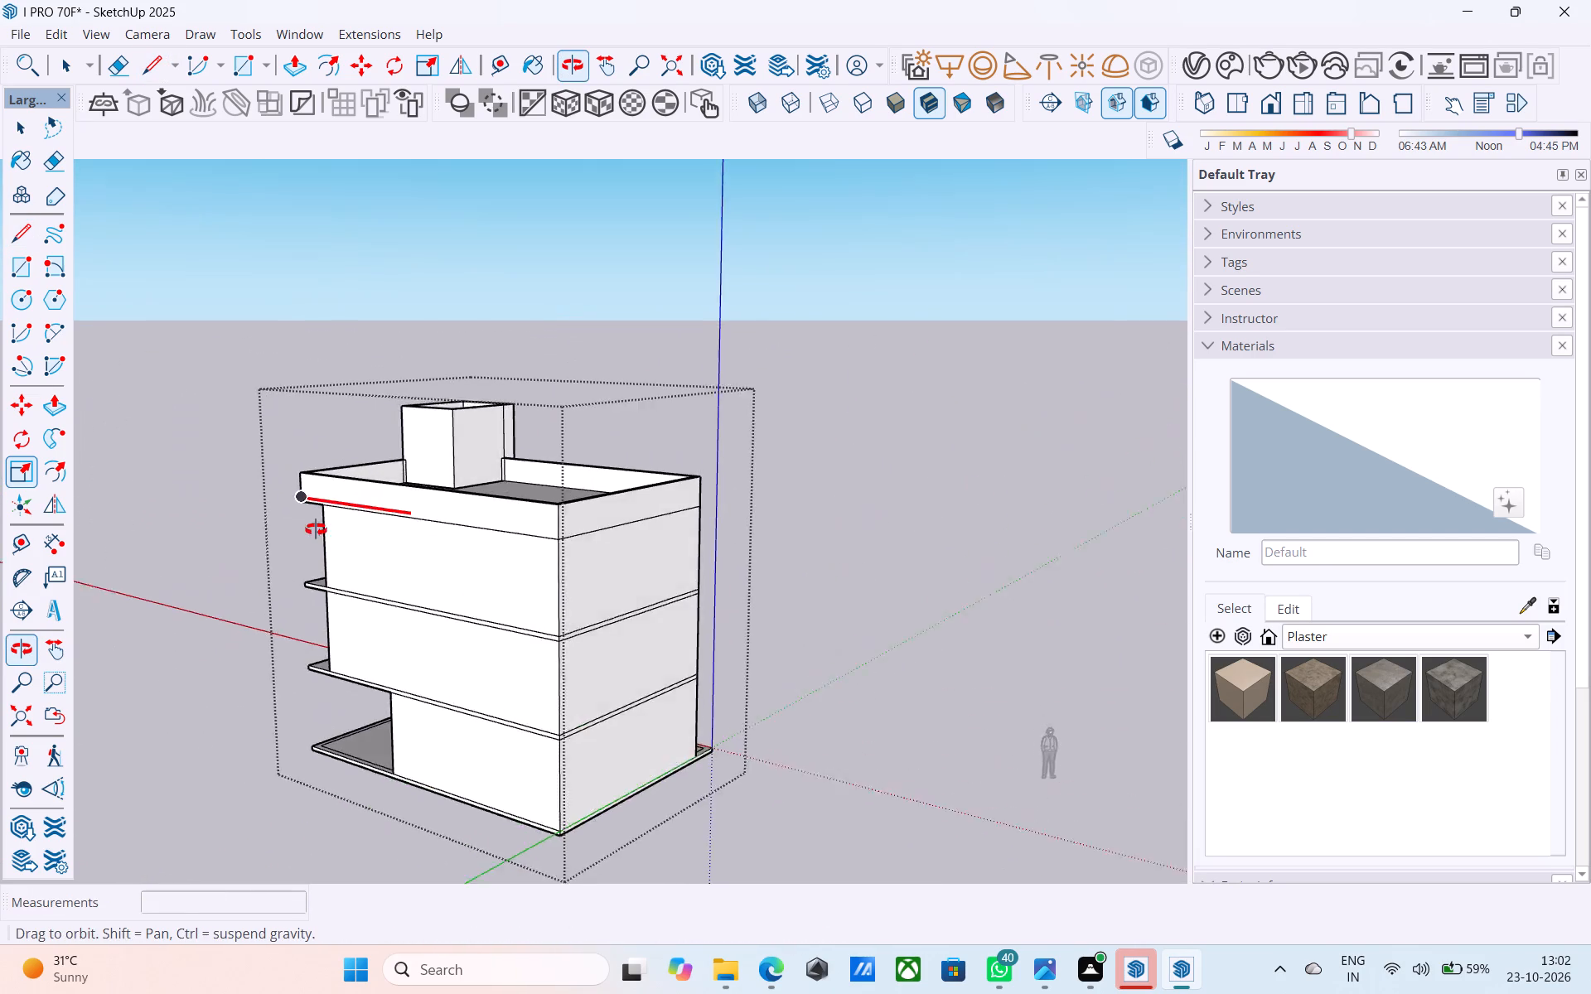
{"action": "middle_click_drag", "start_coordinate": [316, 529], "coordinate": [314, 529], "text": "shift"}
{"action": "scroll", "coordinate": [479, 538], "scroll_direction": "up", "scroll_amount": 10}
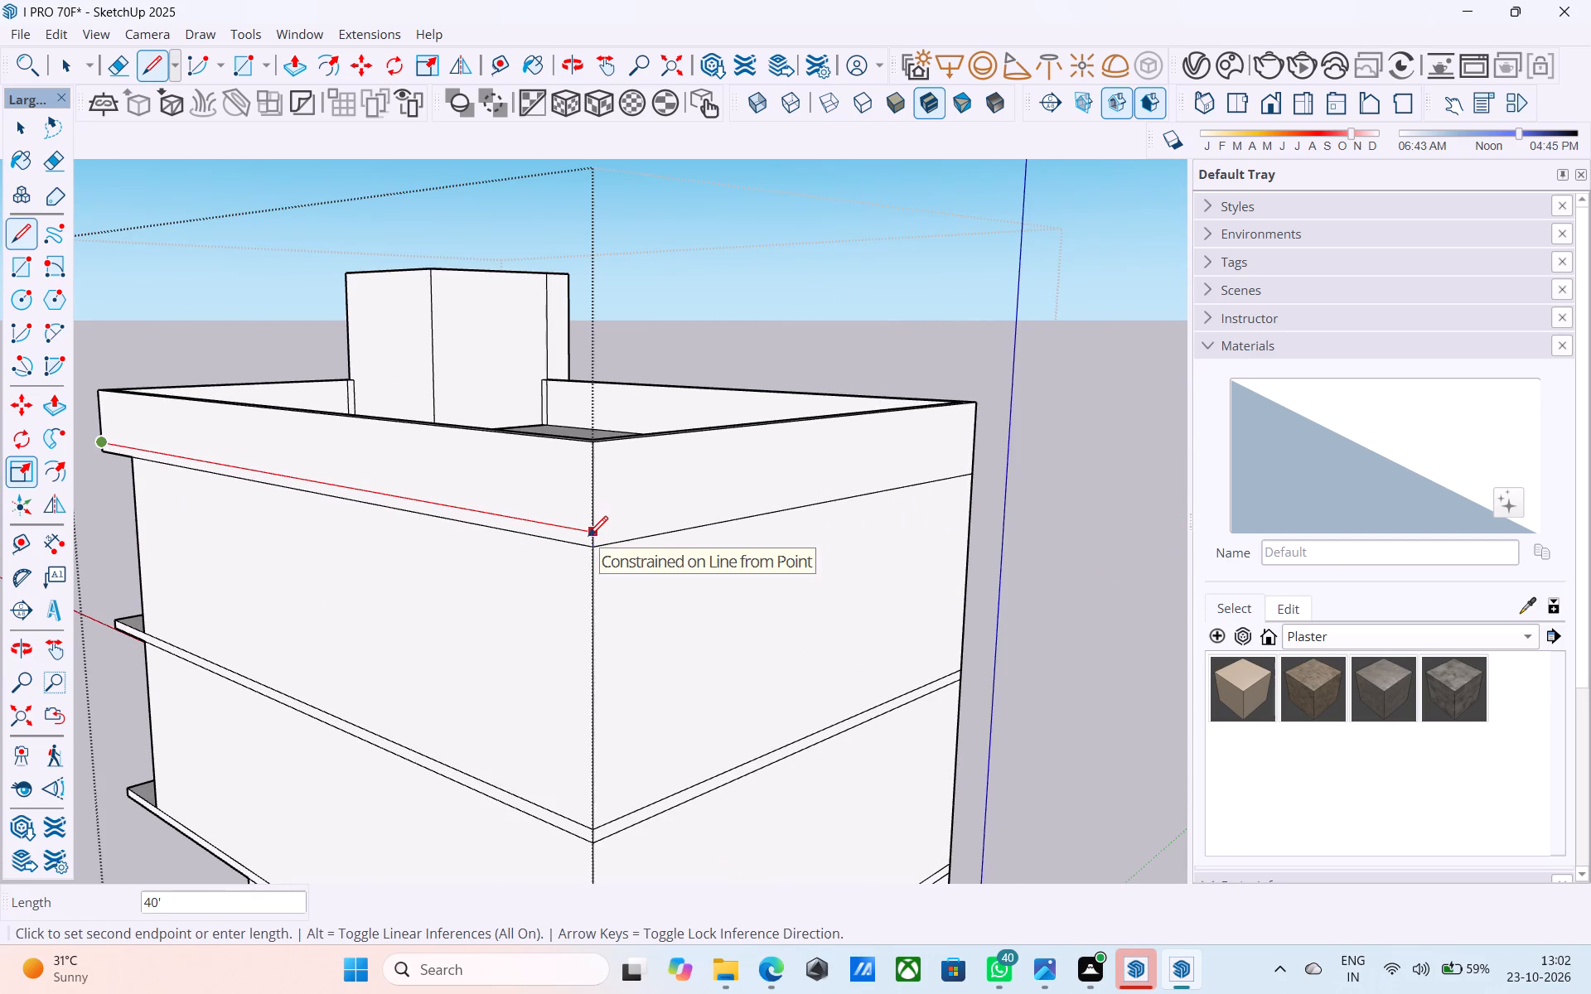
{"action": "left_click", "coordinate": [588, 538]}
{"action": "left_click", "coordinate": [592, 529]}
Continue the slab line 26' 3" across the rear parapet face to the next corner.
{"action": "scroll", "coordinate": [912, 408], "scroll_direction": "down", "scroll_amount": 4}
{"action": "middle_click_drag", "start_coordinate": [912, 408], "coordinate": [237, 481]}
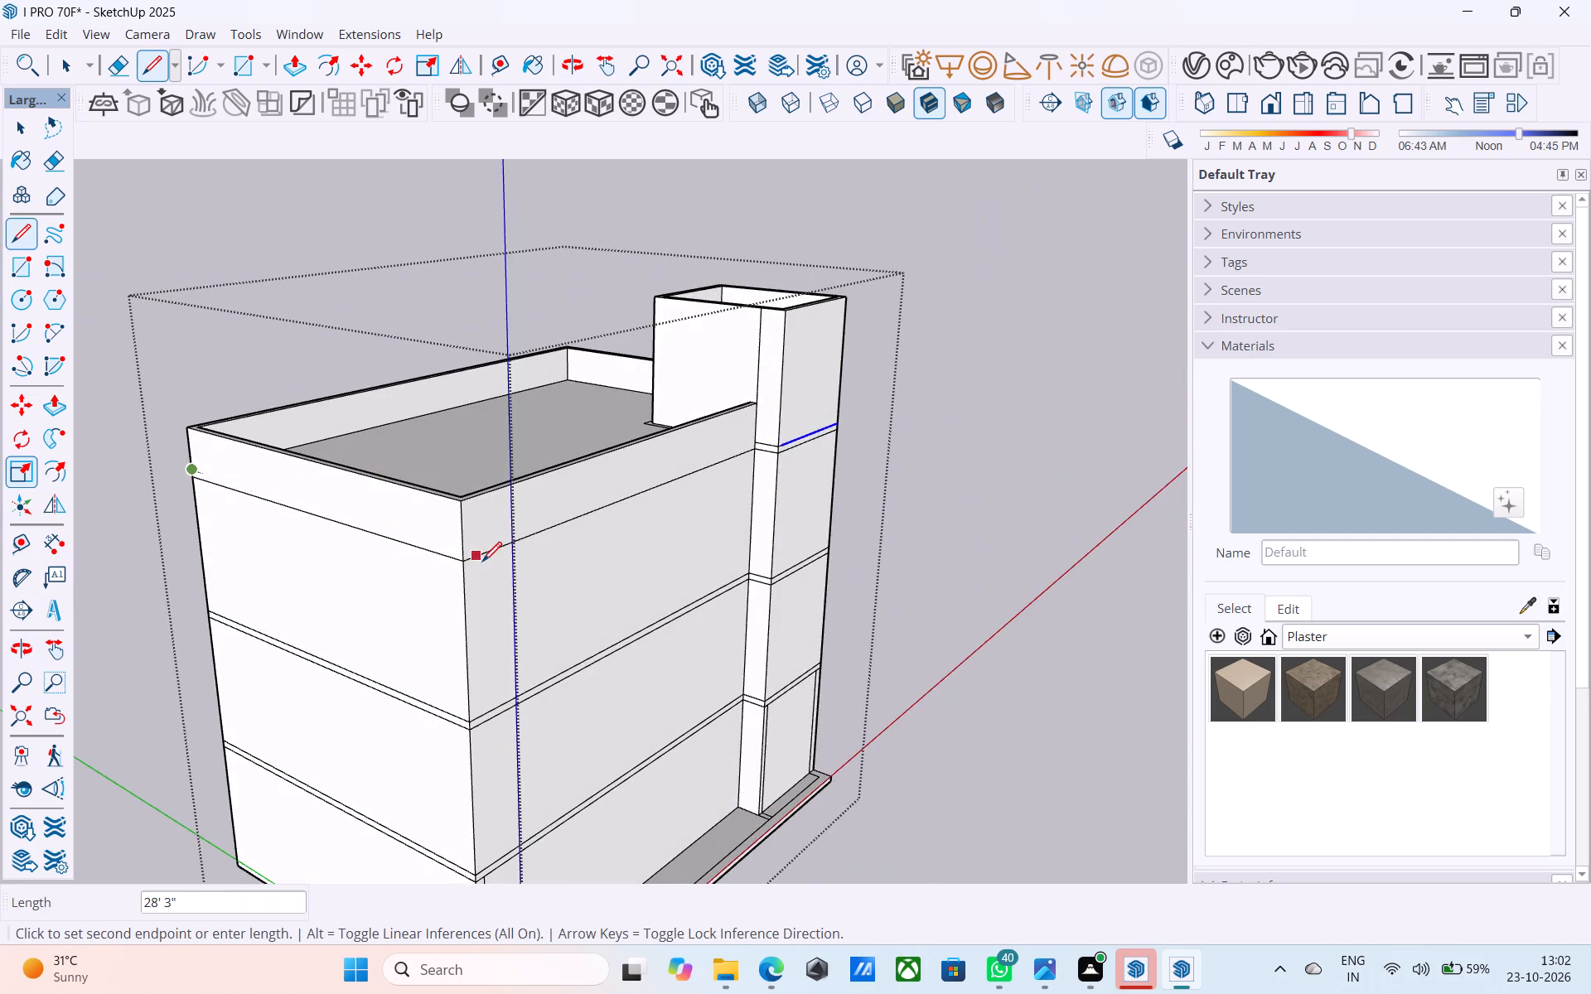
{"action": "scroll", "coordinate": [482, 563], "scroll_direction": "up", "scroll_amount": 7}
{"action": "left_click", "coordinate": [447, 549]}
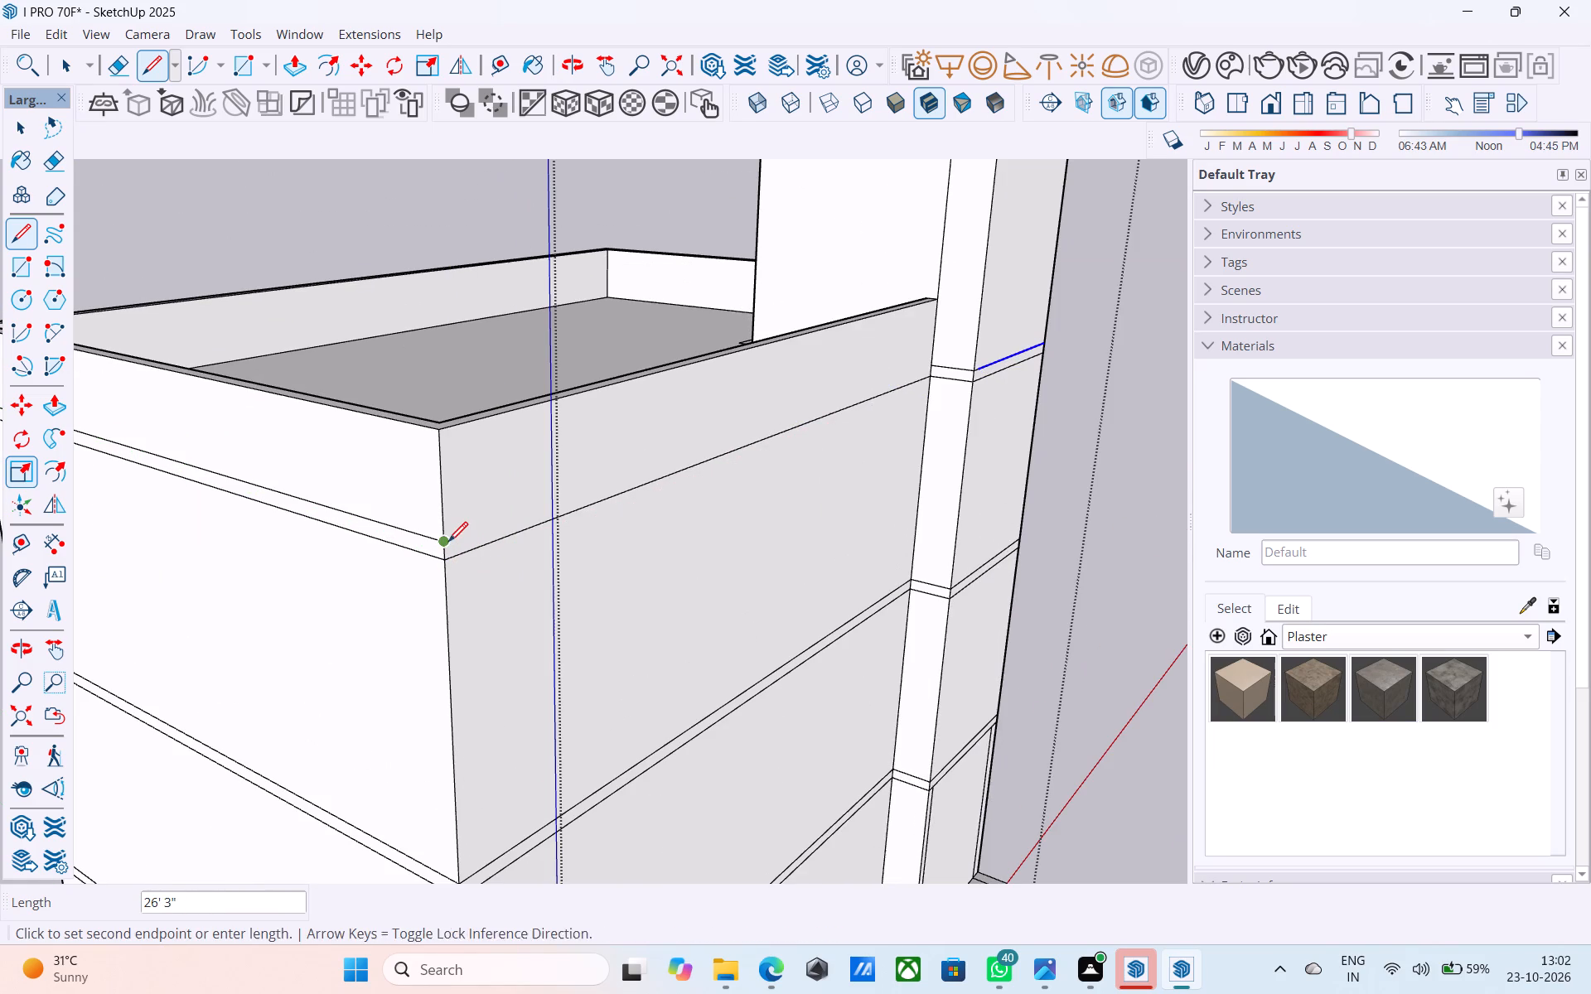
Draw the last slab line along the other long parapet face, from the rear corner to the tower's return wall.
{"action": "left_click", "coordinate": [448, 543]}
{"action": "scroll", "coordinate": [812, 396], "scroll_direction": "down", "scroll_amount": 4}
{"action": "scroll", "coordinate": [863, 388], "scroll_direction": "up", "scroll_amount": 10}
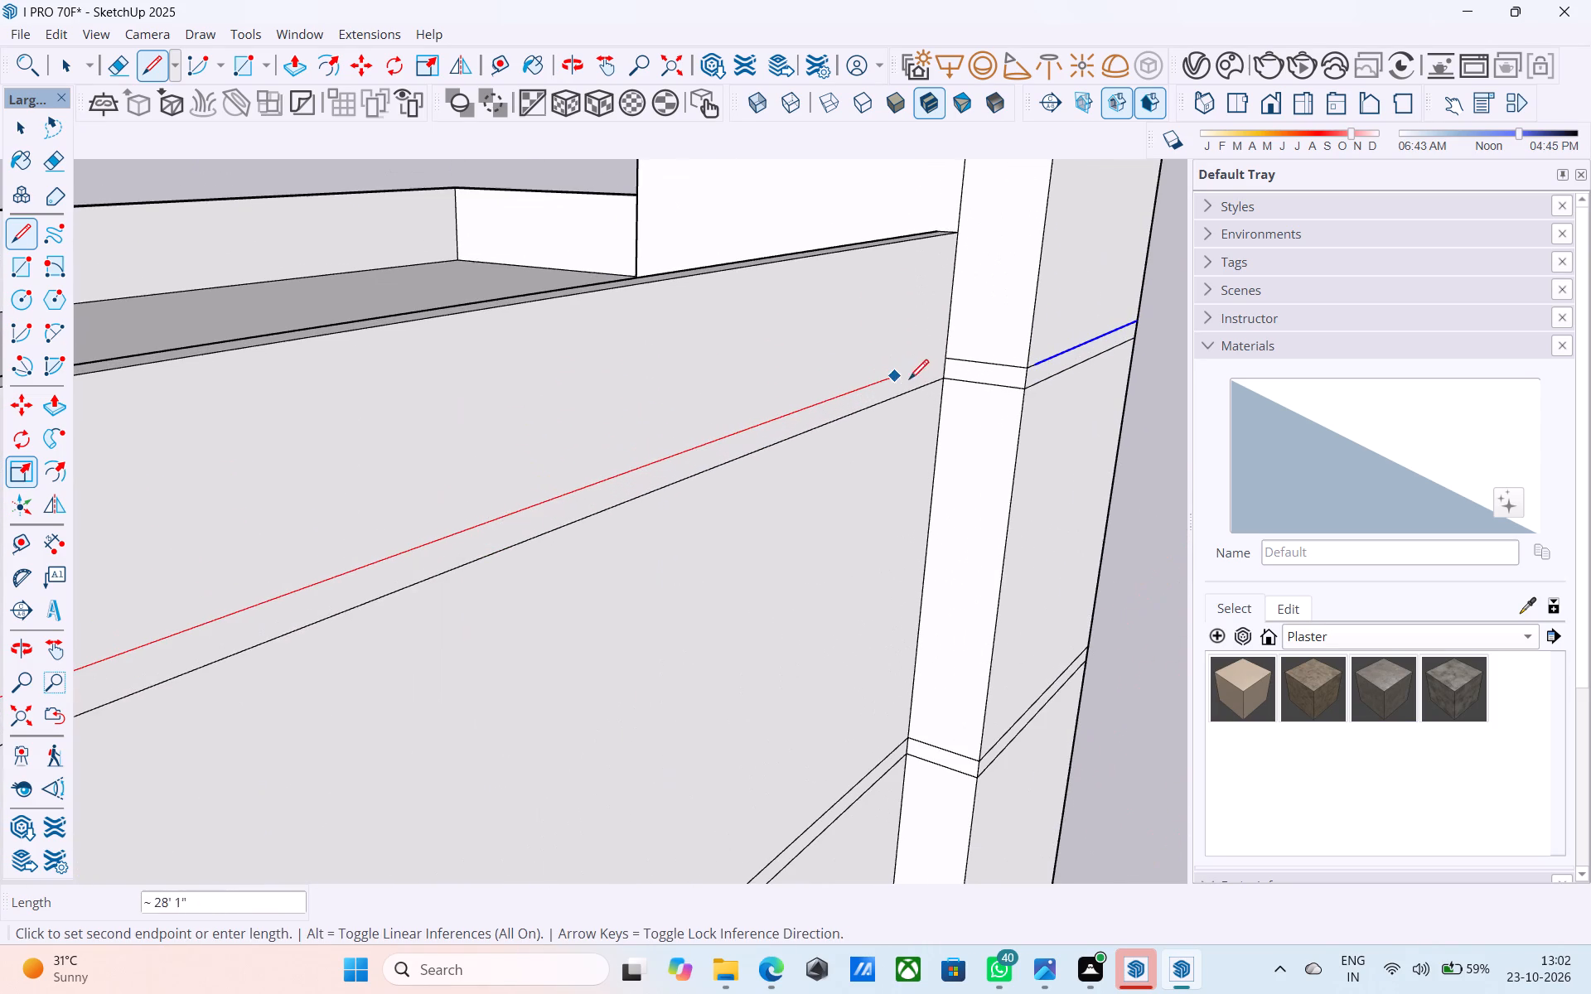
{"action": "left_click", "coordinate": [941, 364]}
Examine the new slab line around the parapet and tower from all sides of the building.
{"action": "scroll", "coordinate": [807, 424], "scroll_direction": "down", "scroll_amount": 10}
{"action": "middle_click_drag", "start_coordinate": [325, 602], "coordinate": [683, 554]}
{"action": "scroll", "coordinate": [694, 545], "scroll_direction": "down", "scroll_amount": 5}
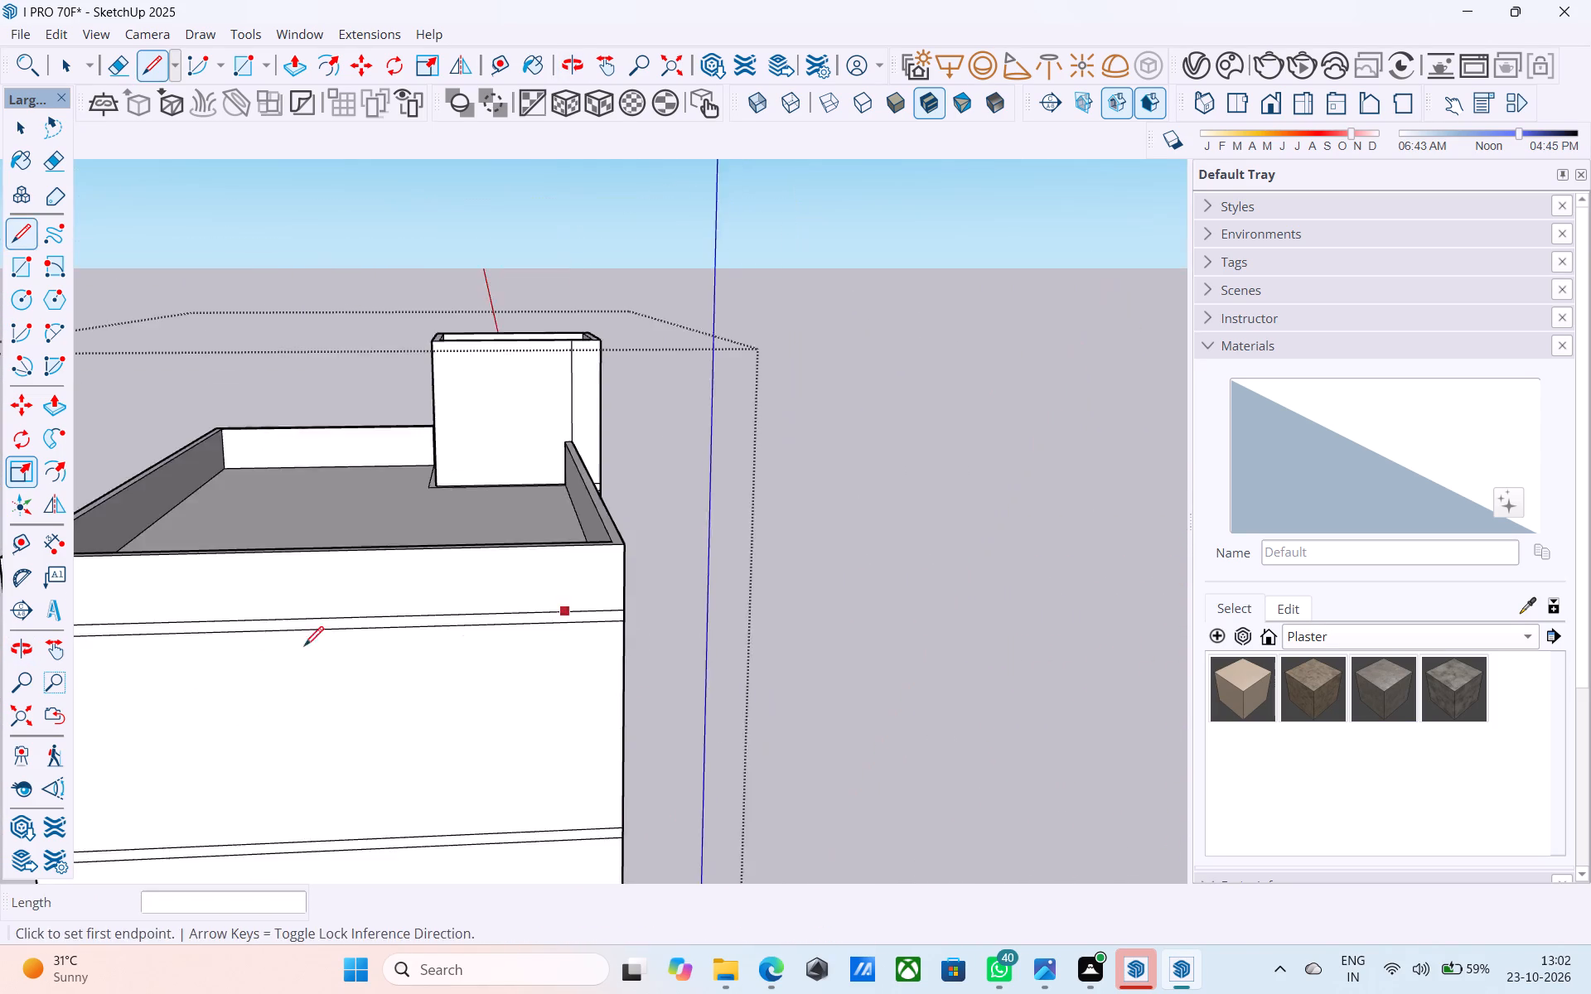
{"action": "middle_click_drag", "start_coordinate": [244, 652], "coordinate": [811, 620]}
{"action": "scroll", "coordinate": [805, 611], "scroll_direction": "down", "scroll_amount": 4}
{"action": "middle_click_drag", "start_coordinate": [518, 657], "coordinate": [1342, 652]}
{"action": "middle_click_drag", "start_coordinate": [1066, 672], "coordinate": [951, 548], "text": "shift"}
{"action": "scroll", "coordinate": [928, 546], "scroll_direction": "down", "scroll_amount": 4}
{"action": "middle_click_drag", "start_coordinate": [834, 601], "coordinate": [866, 529], "text": "shift"}
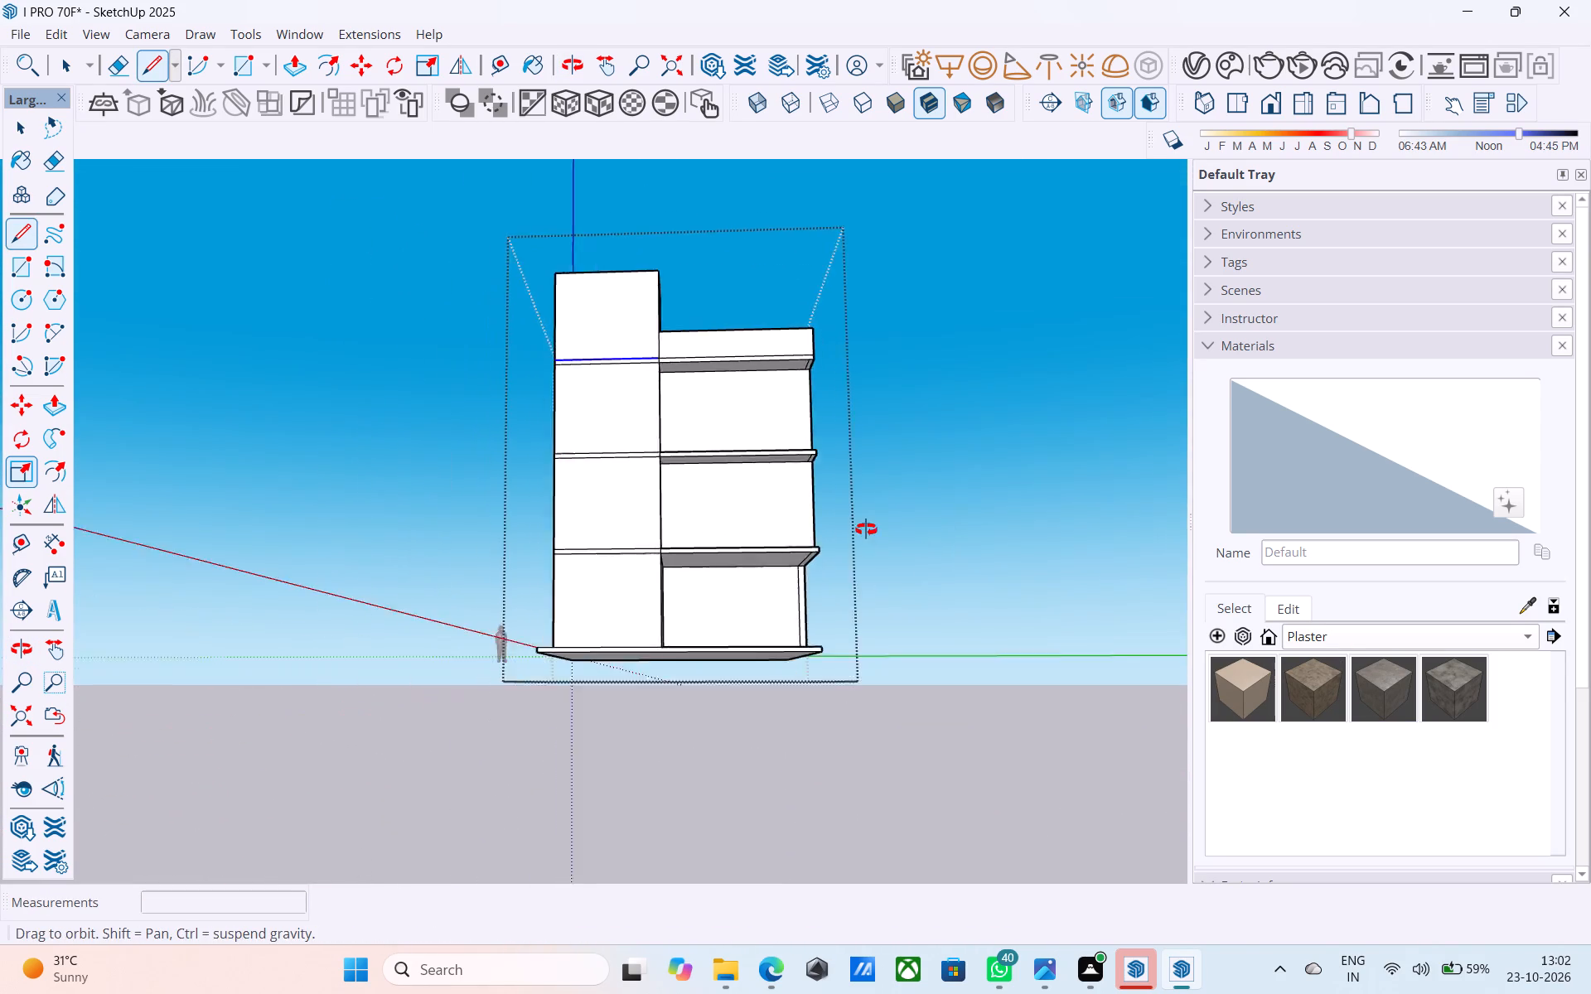
{"action": "middle_click_drag", "start_coordinate": [866, 529], "coordinate": [875, 630], "text": "shift"}
Save the house model.
{"action": "key", "text": "ctrl+s"}
{"action": "key", "text": "space"}
{"action": "middle_click", "coordinate": [734, 615]}
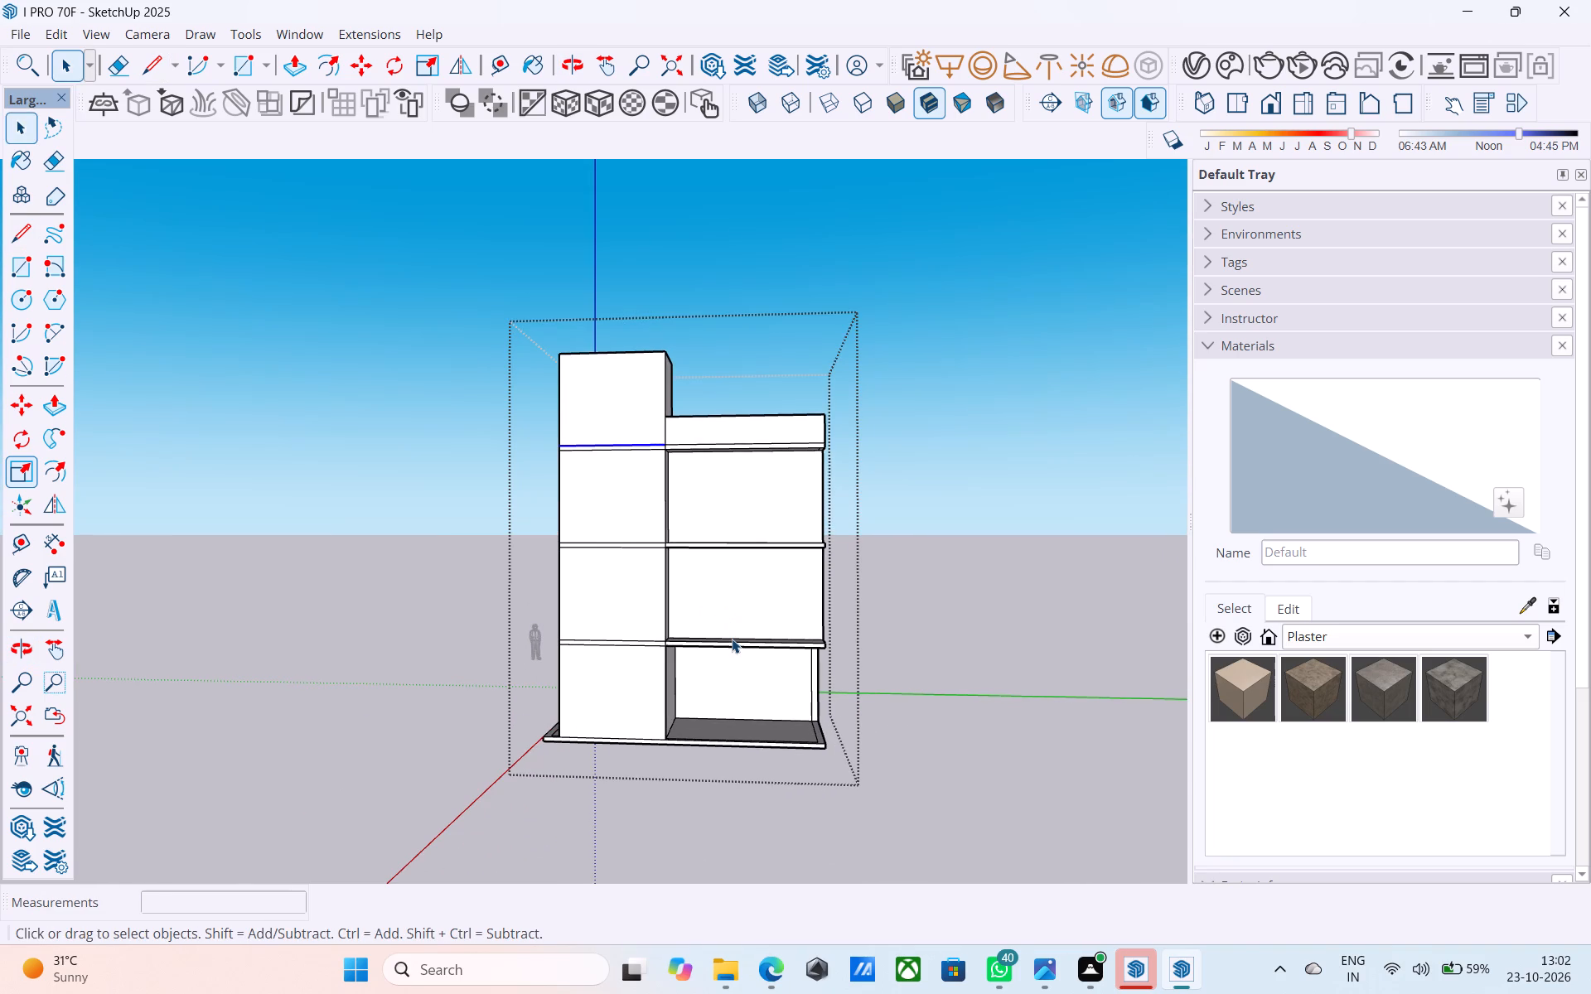
{"action": "scroll", "coordinate": [694, 571], "scroll_direction": "up", "scroll_amount": 6}
{"action": "scroll", "coordinate": [696, 567], "scroll_direction": "down", "scroll_amount": 5}
{"action": "middle_click_drag", "start_coordinate": [697, 567], "coordinate": [708, 625]}
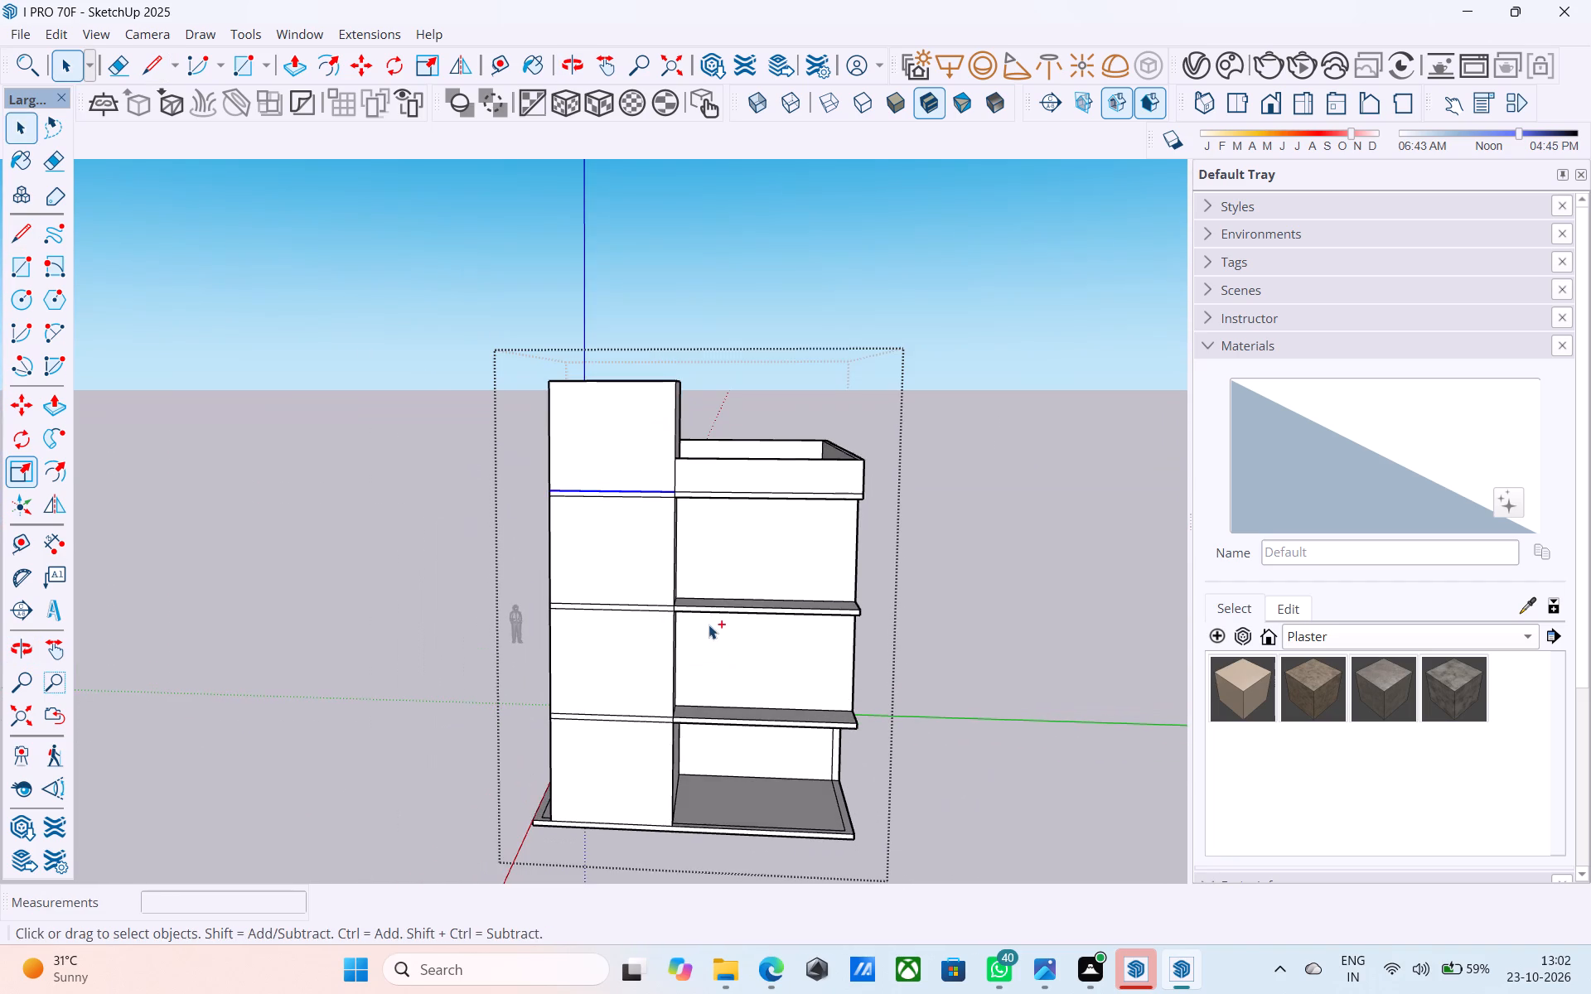
{"action": "key", "text": "ctrl+s"}
{"action": "key", "text": "space"}
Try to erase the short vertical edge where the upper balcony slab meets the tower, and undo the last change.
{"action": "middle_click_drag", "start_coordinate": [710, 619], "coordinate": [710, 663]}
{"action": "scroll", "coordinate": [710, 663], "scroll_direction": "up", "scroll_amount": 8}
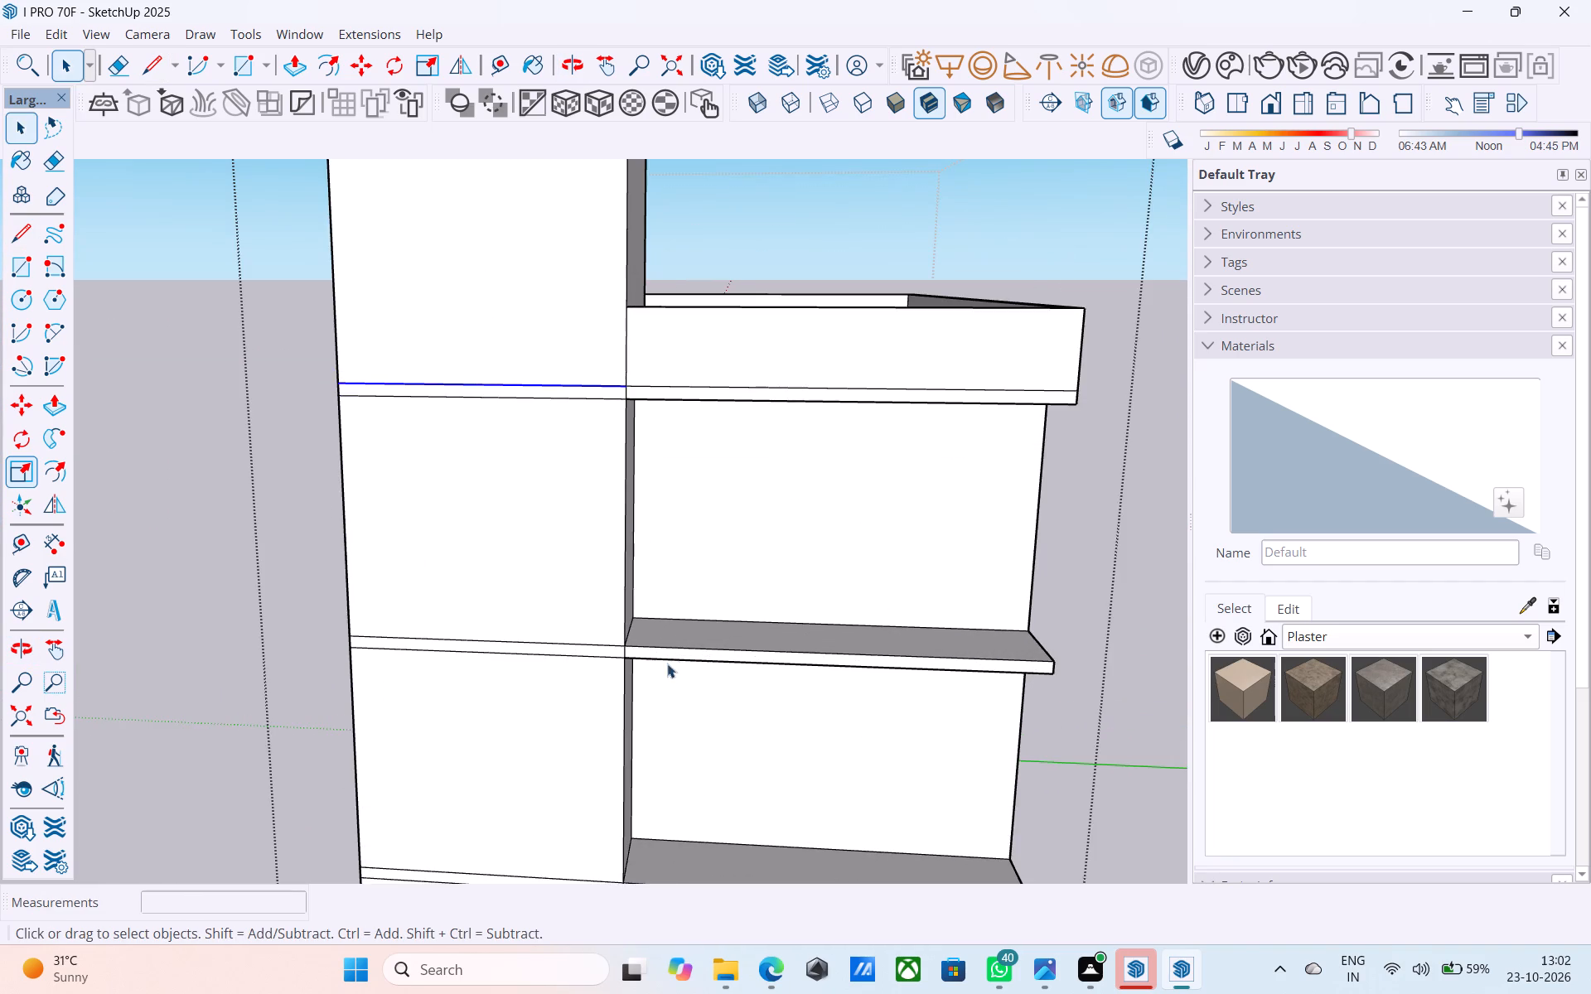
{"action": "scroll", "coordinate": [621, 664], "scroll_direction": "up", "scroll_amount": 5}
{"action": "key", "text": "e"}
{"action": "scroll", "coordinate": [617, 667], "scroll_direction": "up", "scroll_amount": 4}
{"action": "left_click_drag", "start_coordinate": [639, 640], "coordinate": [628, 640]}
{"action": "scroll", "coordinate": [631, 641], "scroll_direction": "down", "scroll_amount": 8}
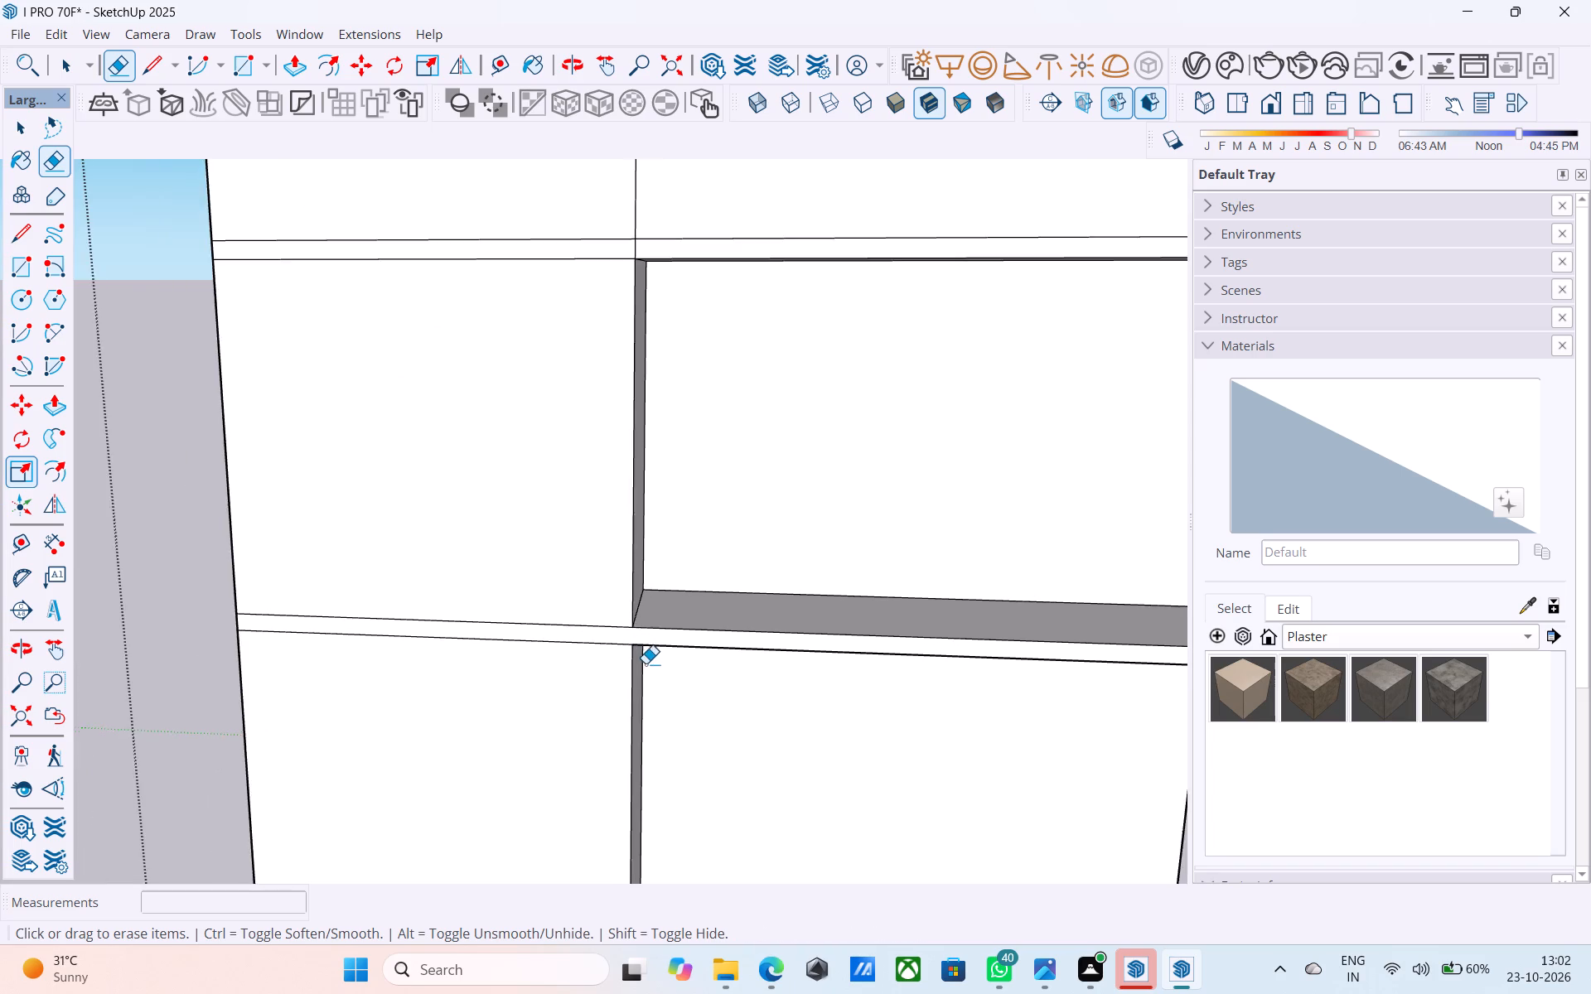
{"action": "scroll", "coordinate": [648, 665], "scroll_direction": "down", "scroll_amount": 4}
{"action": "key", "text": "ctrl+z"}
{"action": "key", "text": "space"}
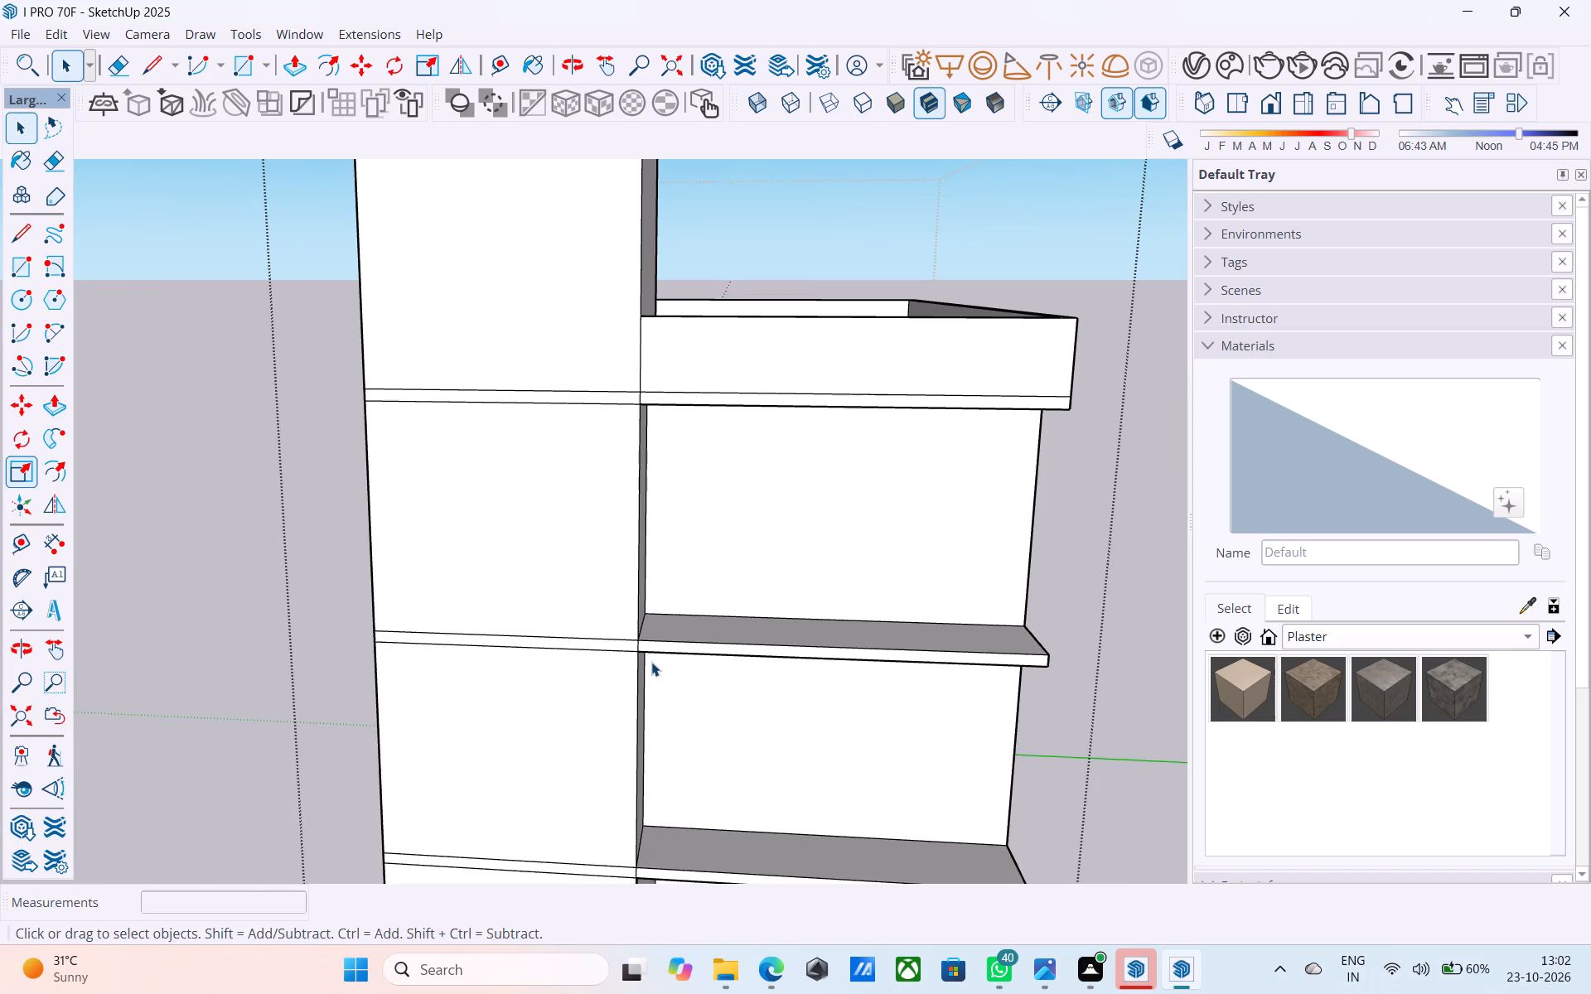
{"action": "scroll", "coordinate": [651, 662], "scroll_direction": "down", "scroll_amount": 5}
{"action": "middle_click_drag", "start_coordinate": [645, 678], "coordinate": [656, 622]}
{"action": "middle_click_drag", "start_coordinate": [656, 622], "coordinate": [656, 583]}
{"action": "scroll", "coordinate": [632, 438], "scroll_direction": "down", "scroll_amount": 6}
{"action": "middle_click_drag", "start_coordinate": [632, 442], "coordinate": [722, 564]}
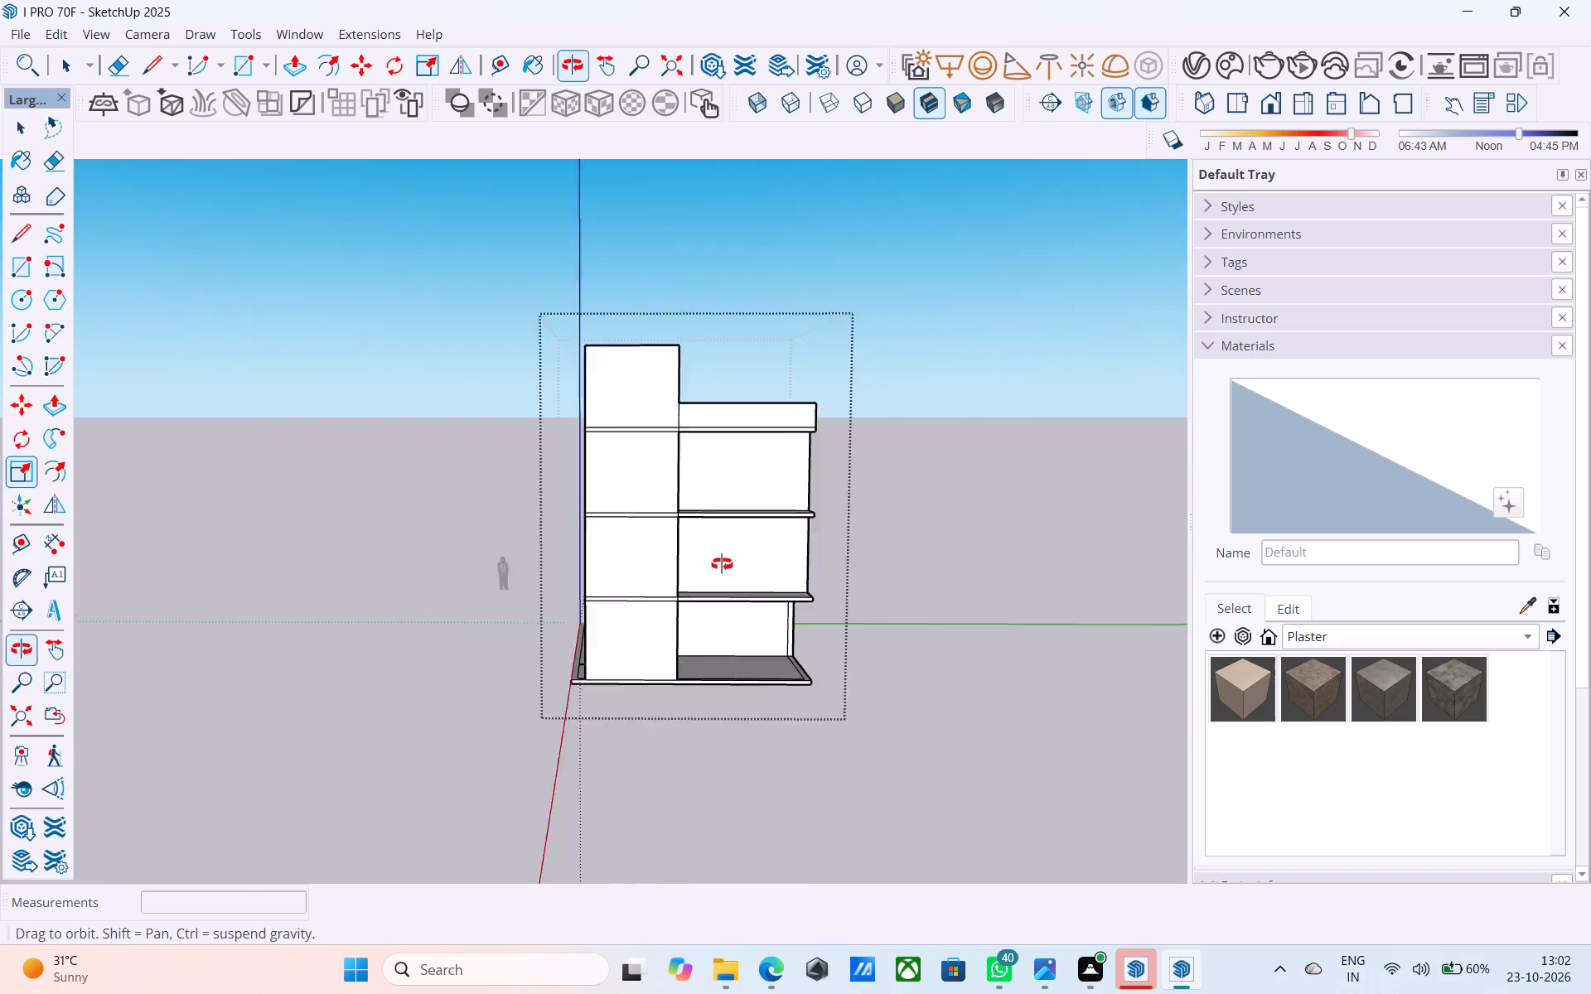
Leave the house group's editing mode and save the model.
{"action": "middle_click_drag", "start_coordinate": [722, 564], "coordinate": [731, 589]}
{"action": "left_click", "coordinate": [949, 394]}
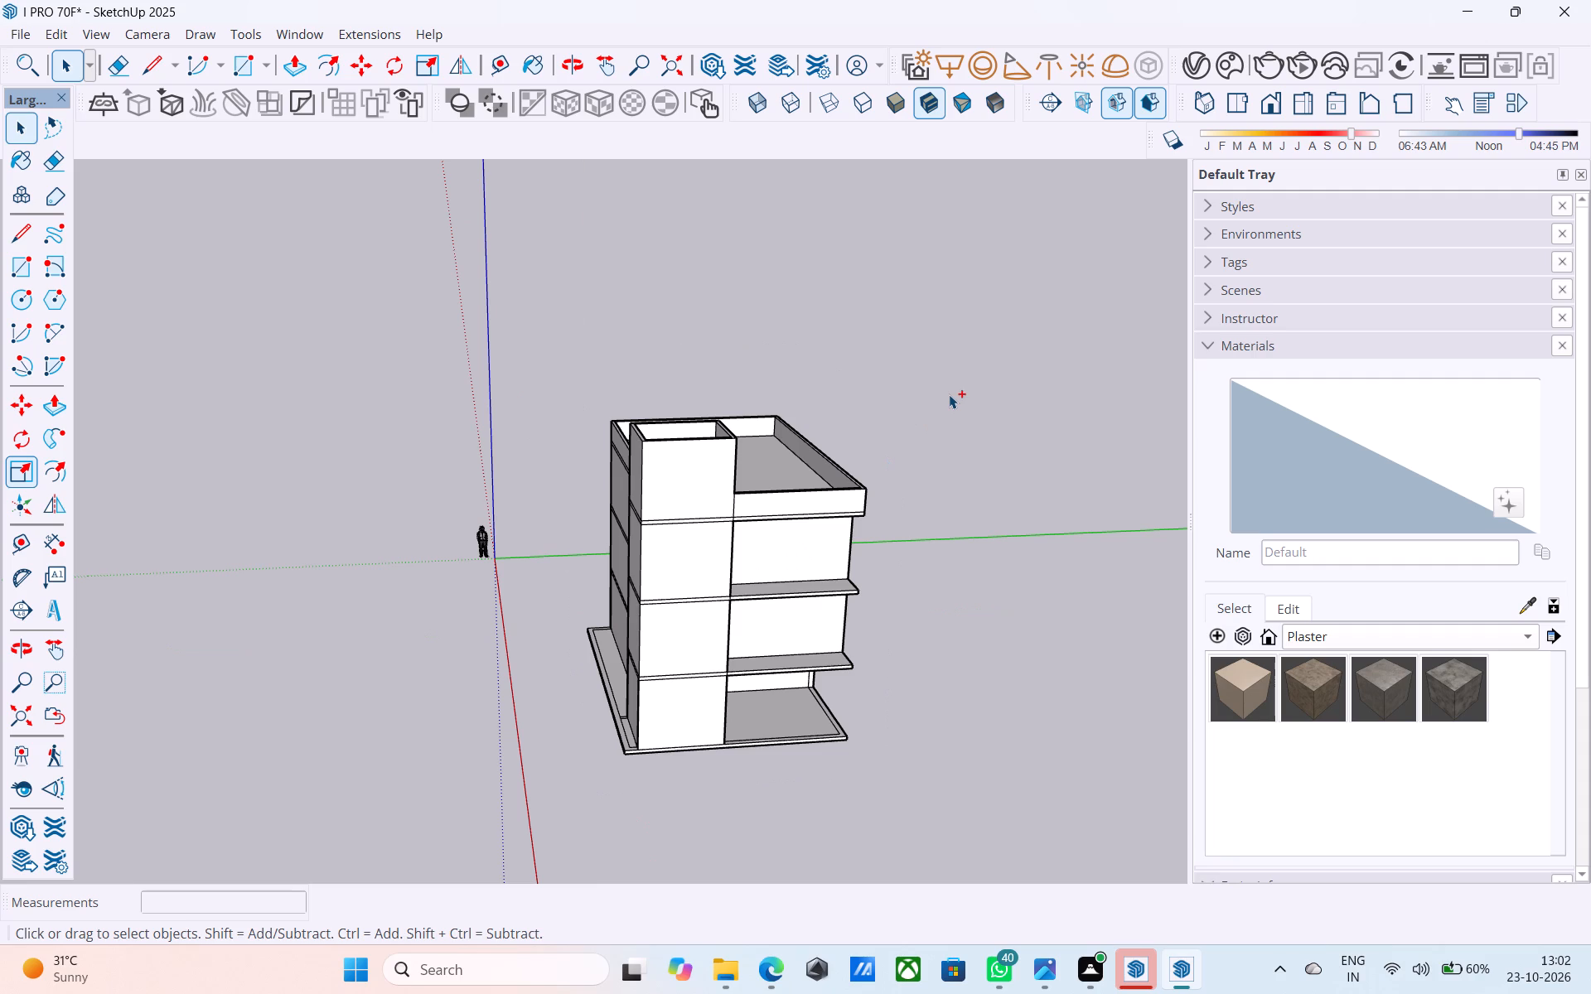
{"action": "key", "text": "ctrl+s"}
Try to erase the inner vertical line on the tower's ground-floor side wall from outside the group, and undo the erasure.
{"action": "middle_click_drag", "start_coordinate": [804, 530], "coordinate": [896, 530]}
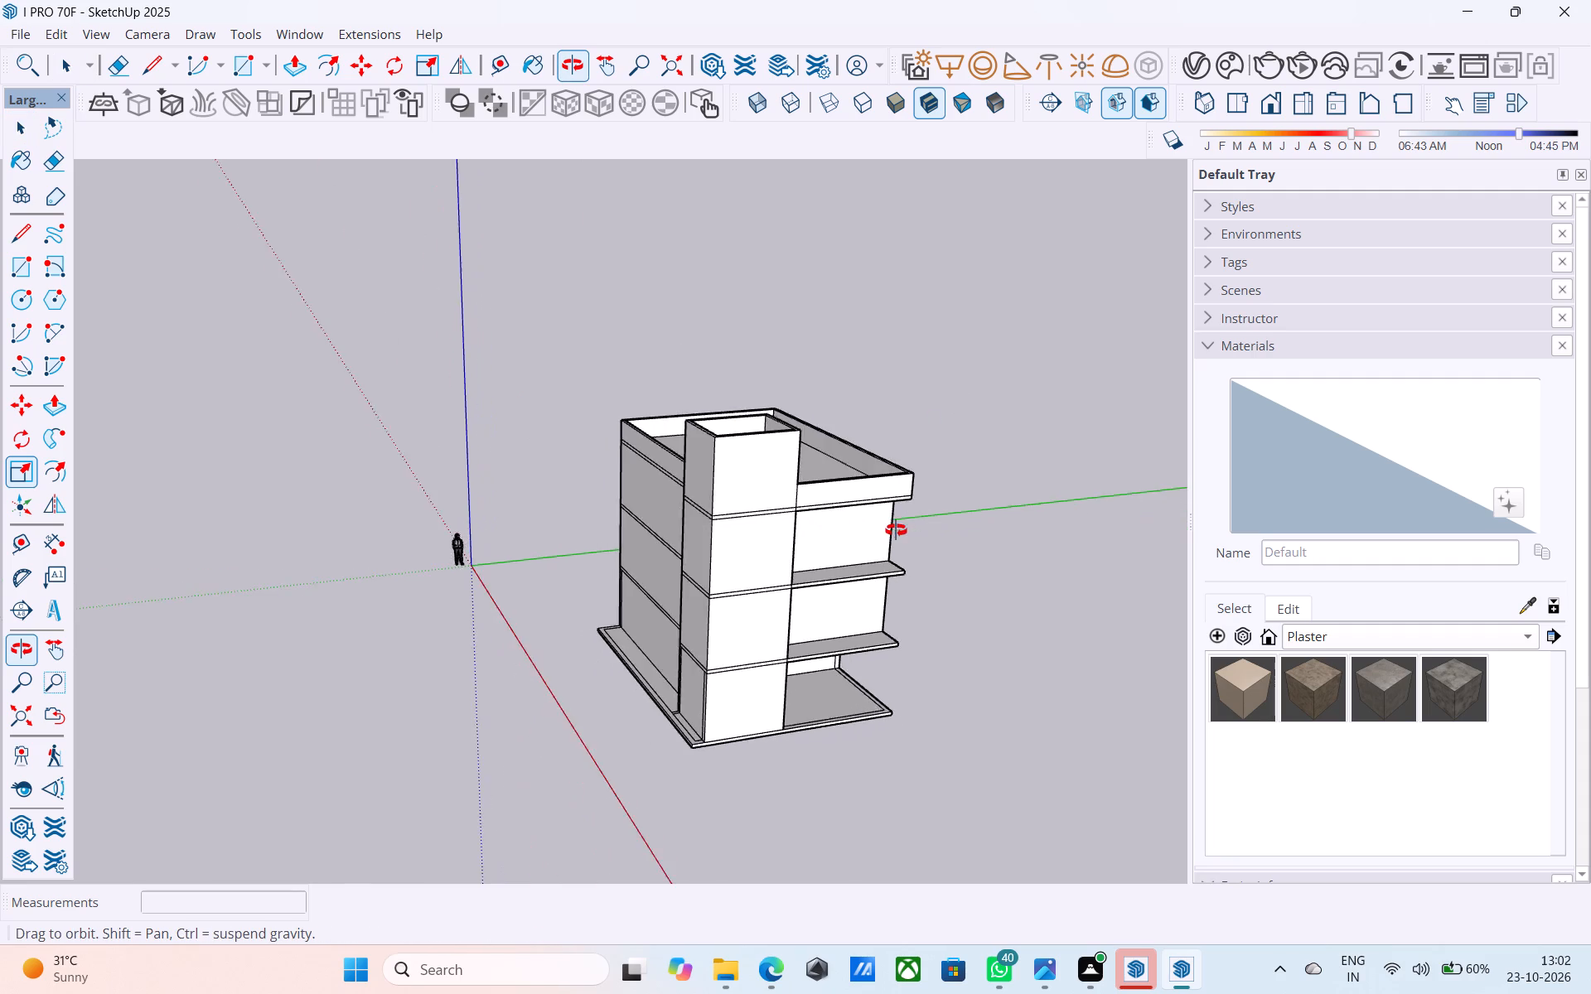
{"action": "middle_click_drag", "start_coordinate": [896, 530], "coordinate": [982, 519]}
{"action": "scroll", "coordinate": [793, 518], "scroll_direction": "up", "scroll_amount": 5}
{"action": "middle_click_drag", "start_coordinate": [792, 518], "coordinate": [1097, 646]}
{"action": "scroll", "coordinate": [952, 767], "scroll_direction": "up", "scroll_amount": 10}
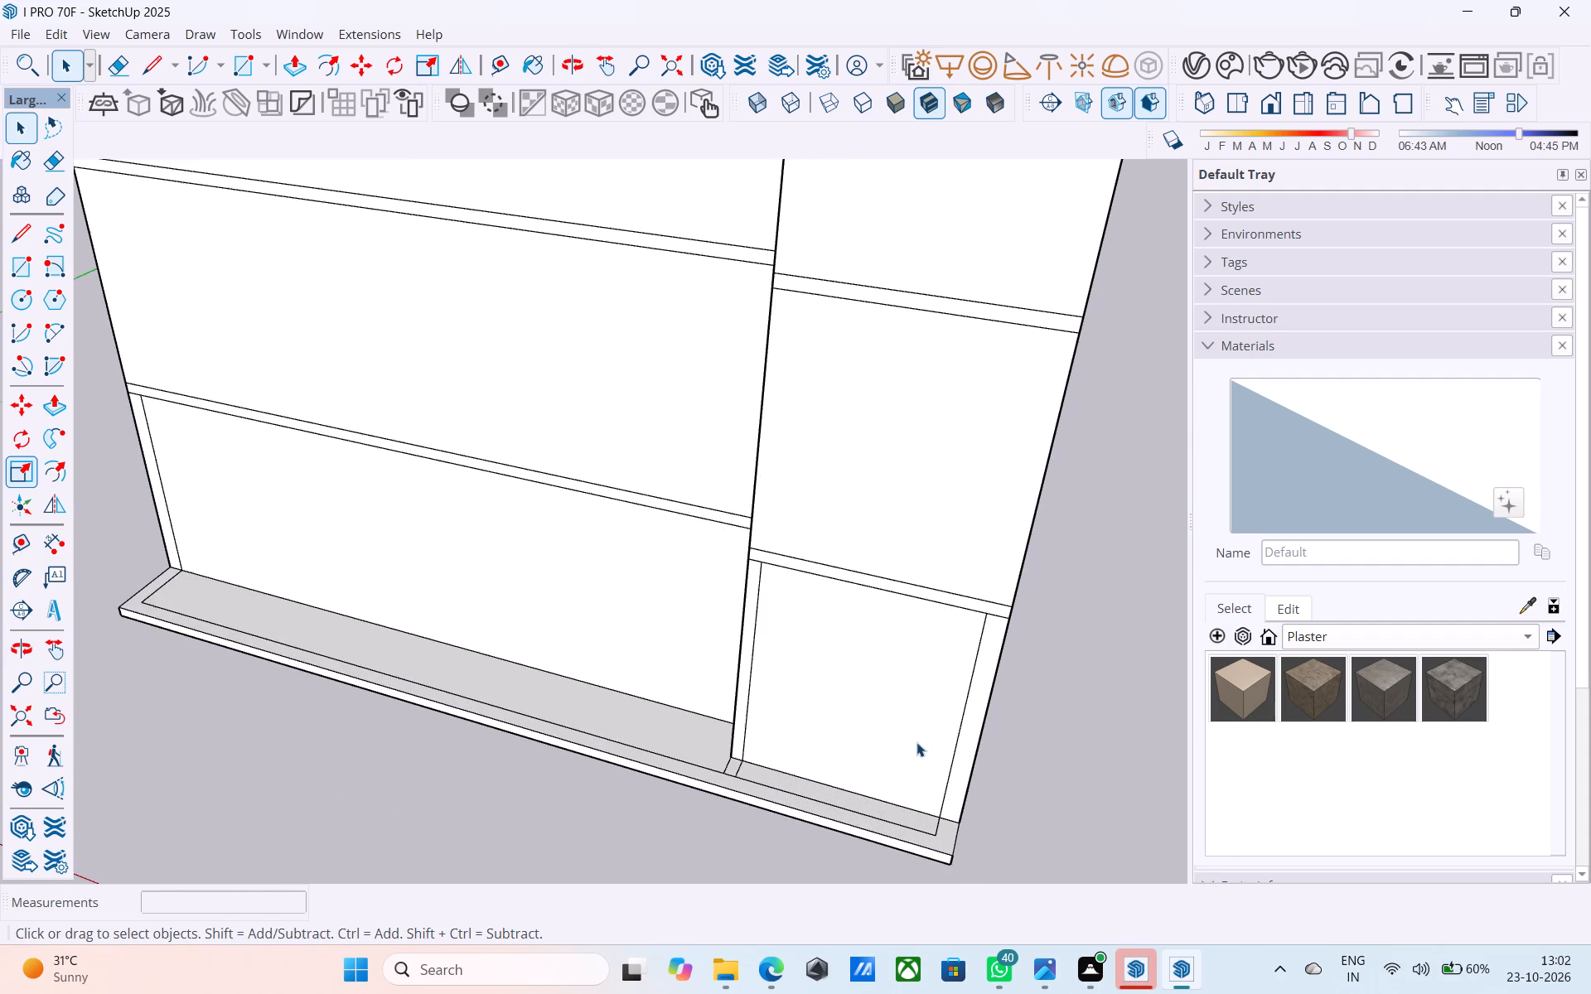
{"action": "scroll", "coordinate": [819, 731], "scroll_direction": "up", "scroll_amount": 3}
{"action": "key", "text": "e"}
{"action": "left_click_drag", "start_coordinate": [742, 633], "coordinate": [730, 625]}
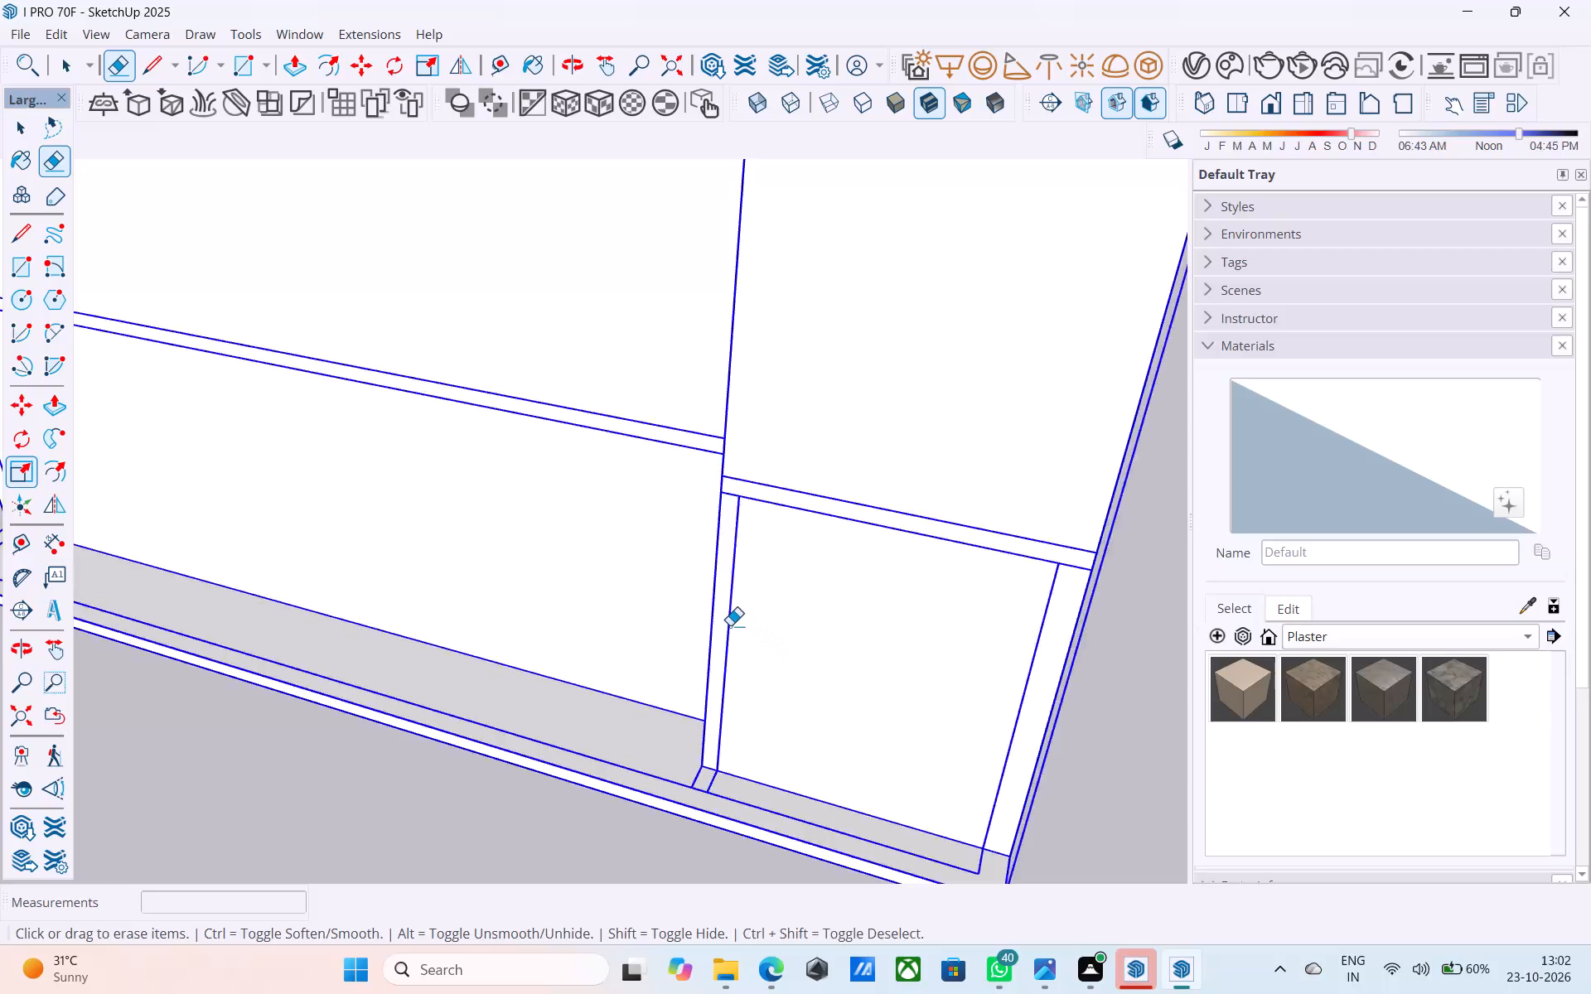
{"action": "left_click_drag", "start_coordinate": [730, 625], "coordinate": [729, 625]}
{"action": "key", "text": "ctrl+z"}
Open the house group and erase the two stray vertical lines on the tower's ground-floor side wall.
{"action": "key", "text": "space"}
{"action": "double_click", "coordinate": [733, 627]}
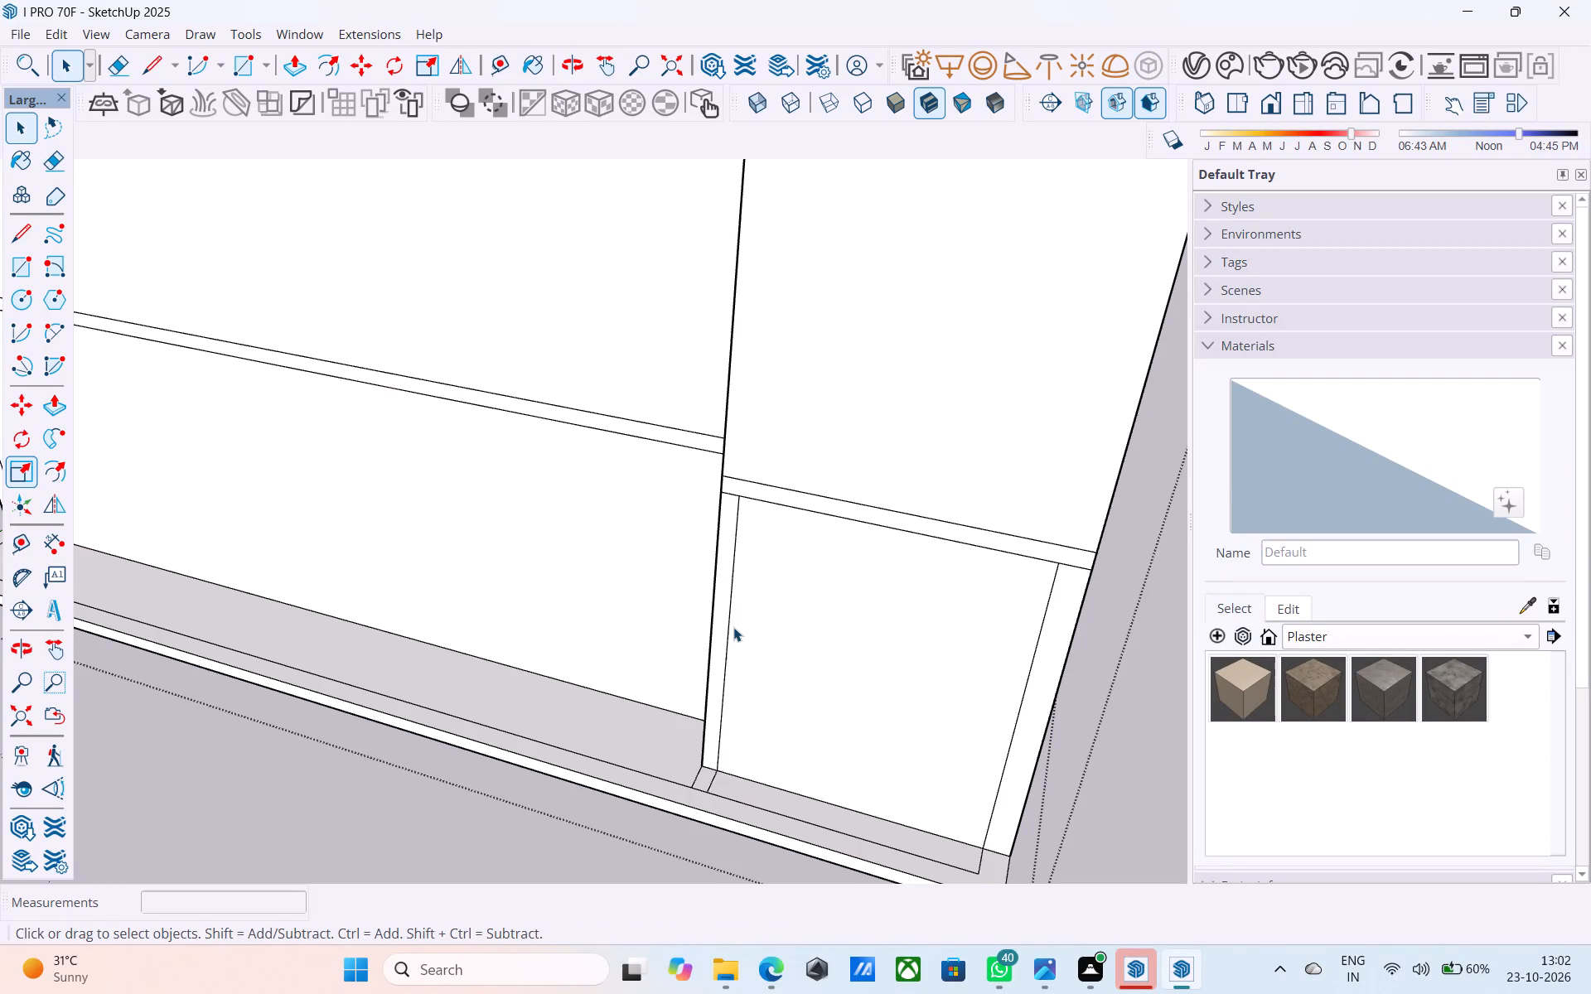
{"action": "key", "text": "e"}
{"action": "scroll", "coordinate": [733, 627], "scroll_direction": "up", "scroll_amount": 3}
{"action": "left_click", "coordinate": [733, 627]}
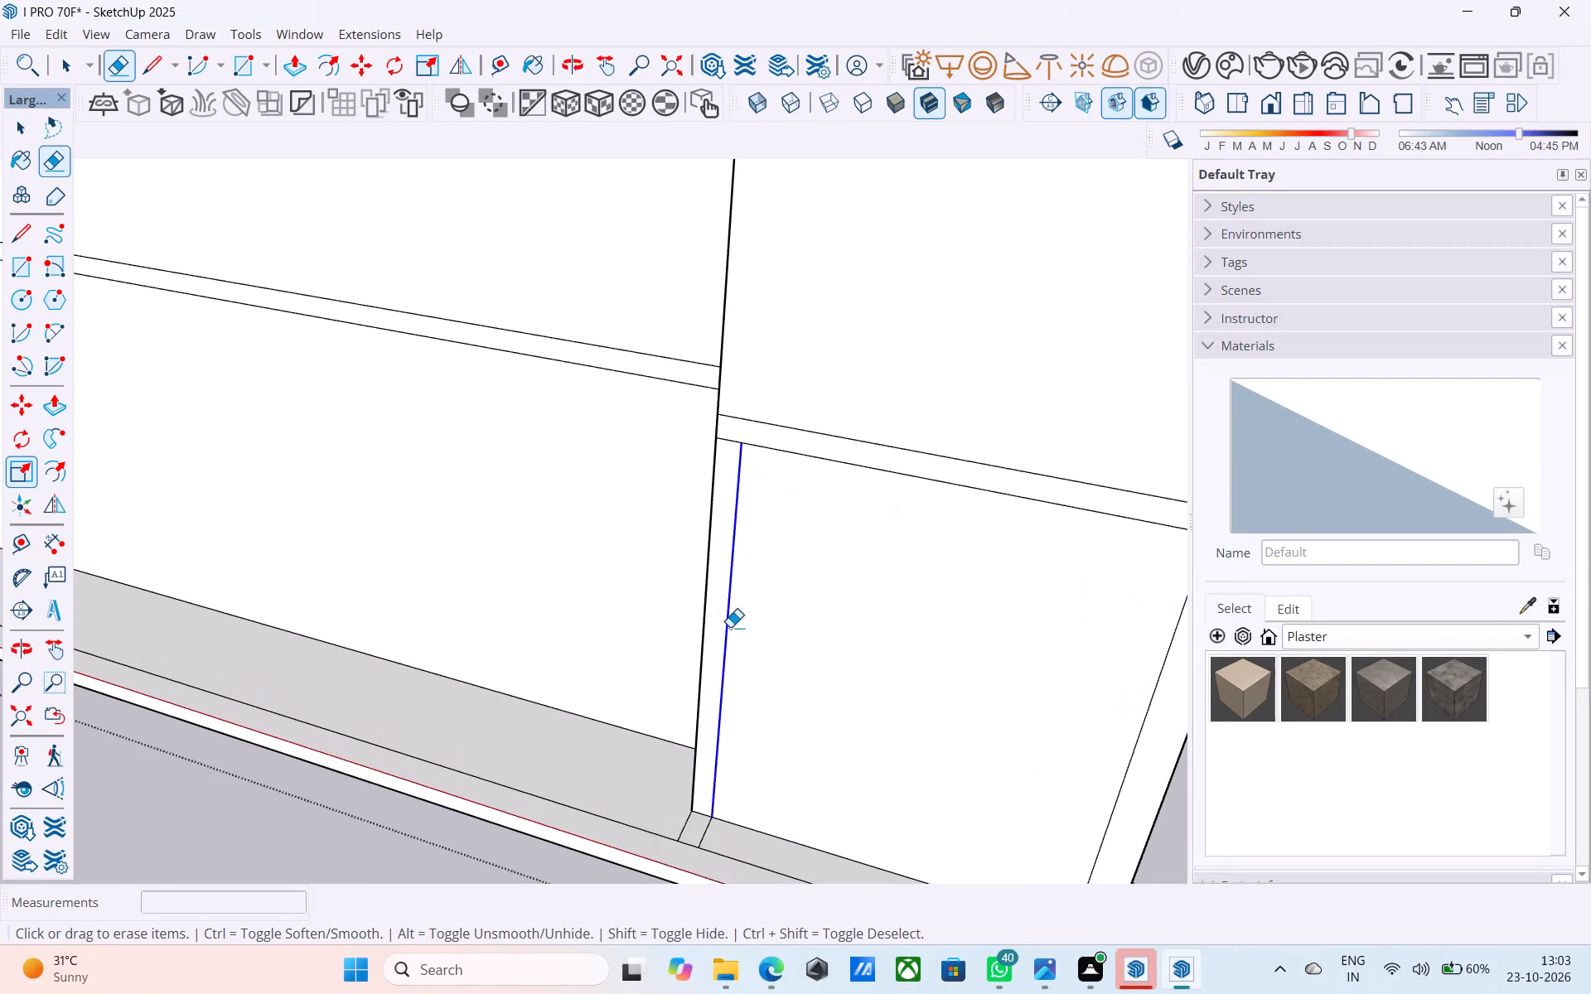
{"action": "scroll", "coordinate": [627, 666], "scroll_direction": "down", "scroll_amount": 6}
{"action": "scroll", "coordinate": [934, 738], "scroll_direction": "up", "scroll_amount": 6}
{"action": "left_click", "coordinate": [845, 708]}
{"action": "scroll", "coordinate": [845, 708], "scroll_direction": "down", "scroll_amount": 4}
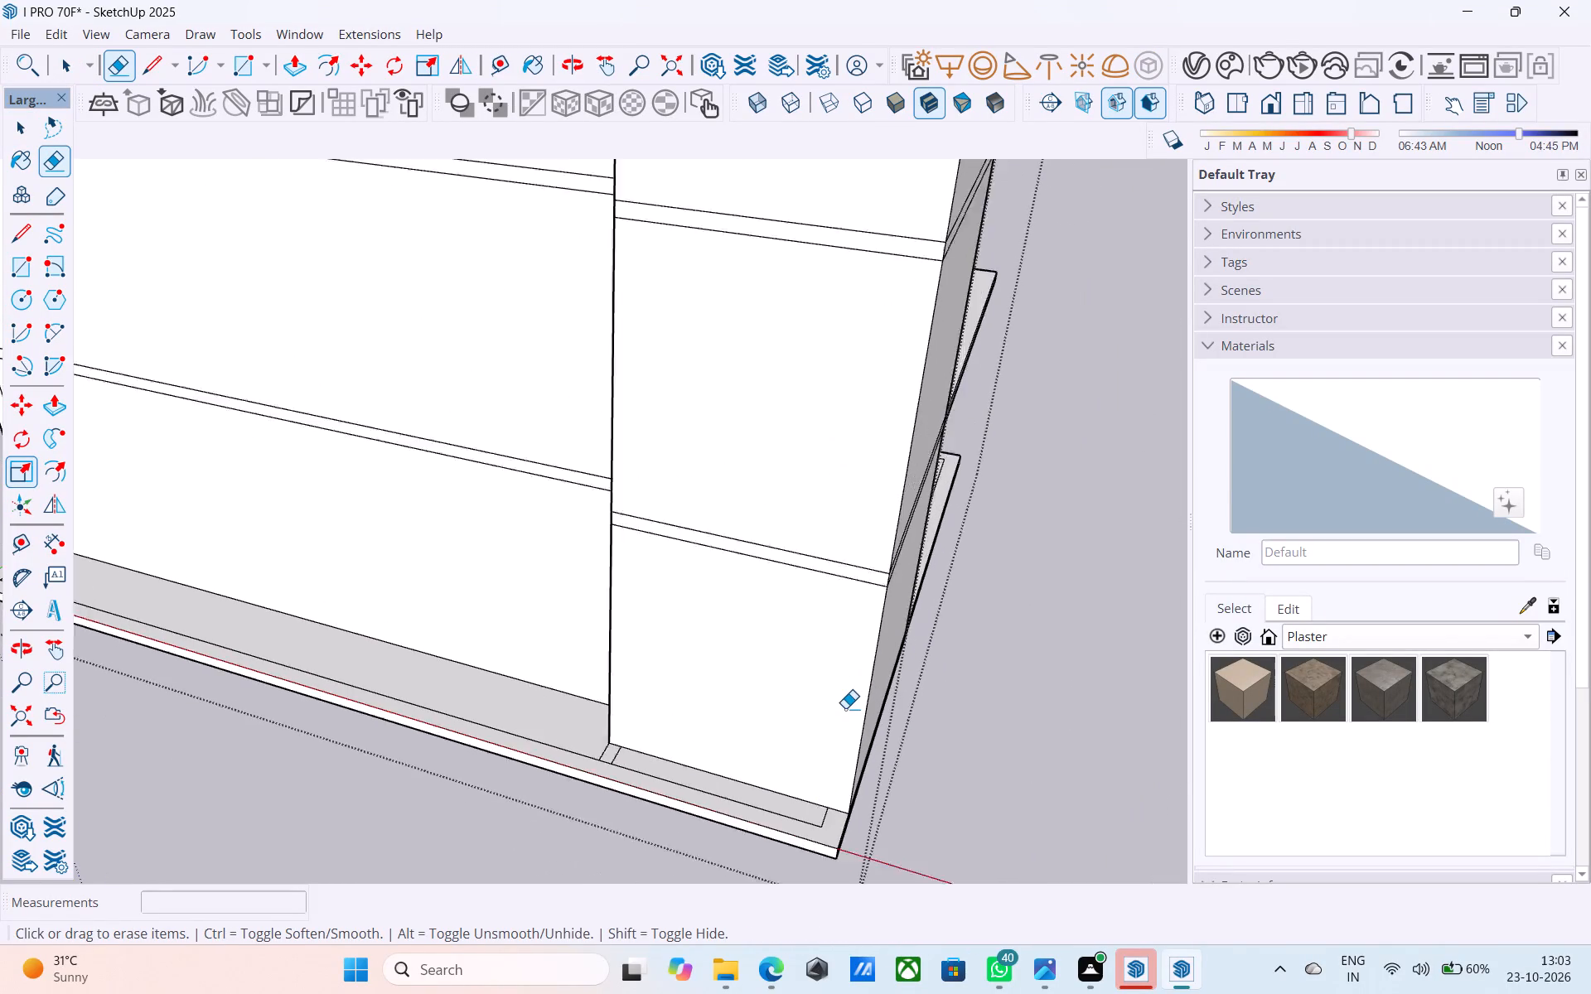
{"action": "scroll", "coordinate": [845, 708], "scroll_direction": "down", "scroll_amount": 2}
Erase the two short stray edges across the base slab at the tower's inner corner.
{"action": "middle_click_drag", "start_coordinate": [840, 715], "coordinate": [565, 768]}
{"action": "scroll", "coordinate": [425, 770], "scroll_direction": "up", "scroll_amount": 5}
{"action": "left_click", "coordinate": [427, 736]}
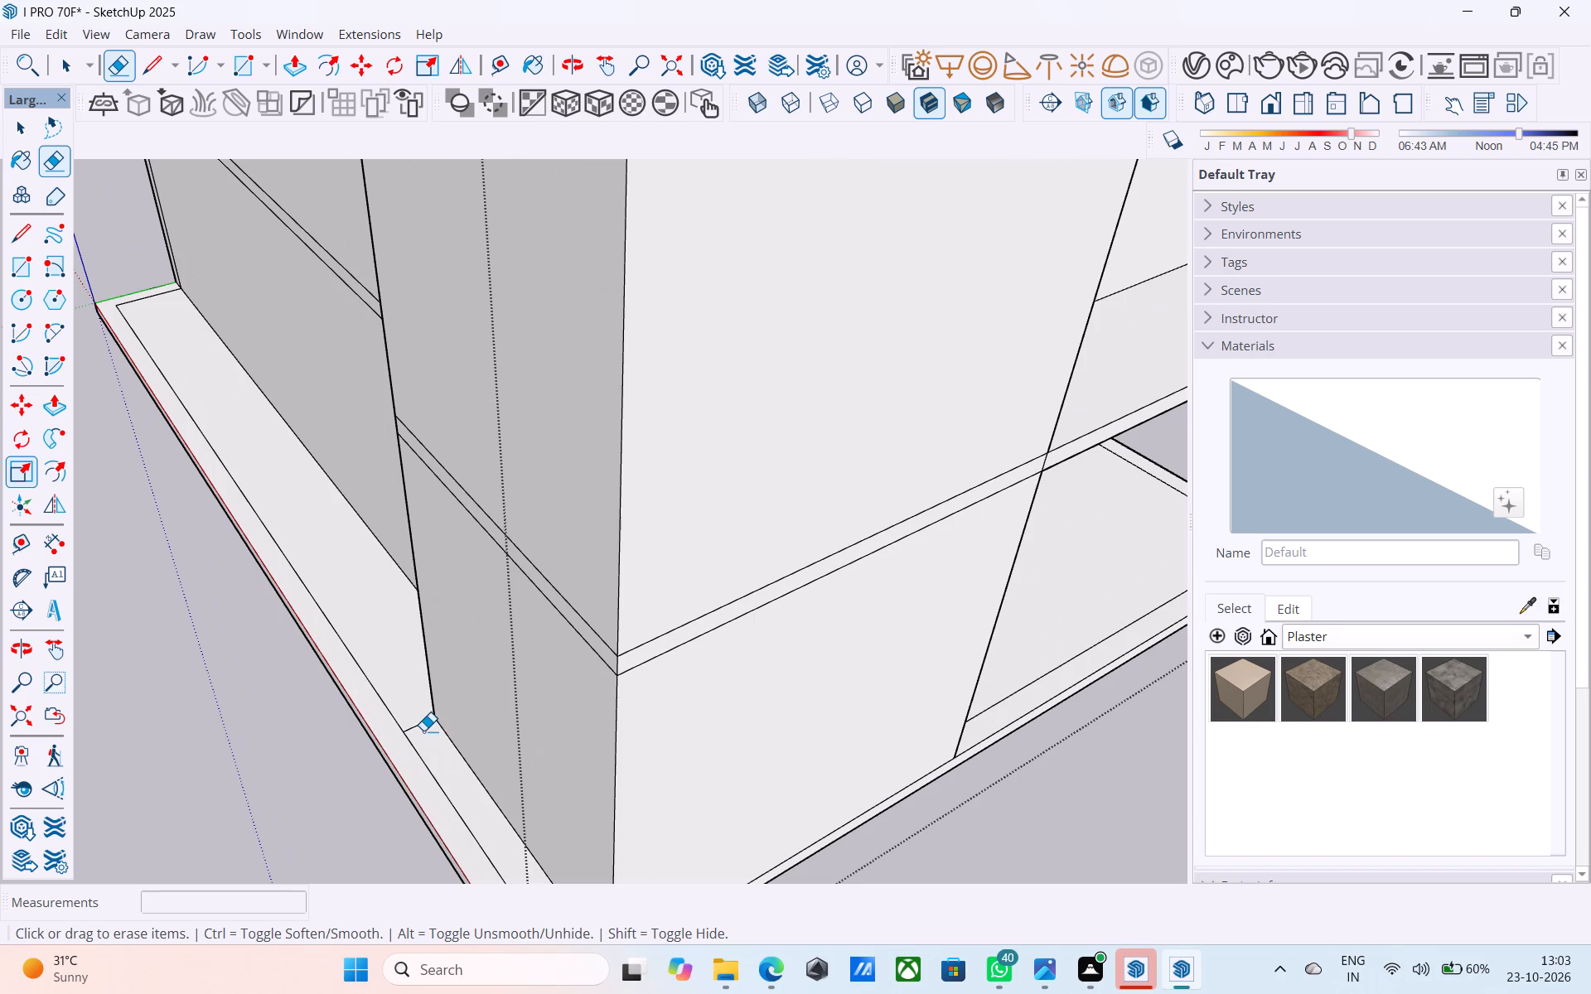
{"action": "left_click", "coordinate": [423, 731]}
Examine the cleaned tower base and the building's walls, slabs and balconies from all sides.
{"action": "scroll", "coordinate": [394, 614], "scroll_direction": "down", "scroll_amount": 6}
{"action": "scroll", "coordinate": [486, 807], "scroll_direction": "up", "scroll_amount": 6}
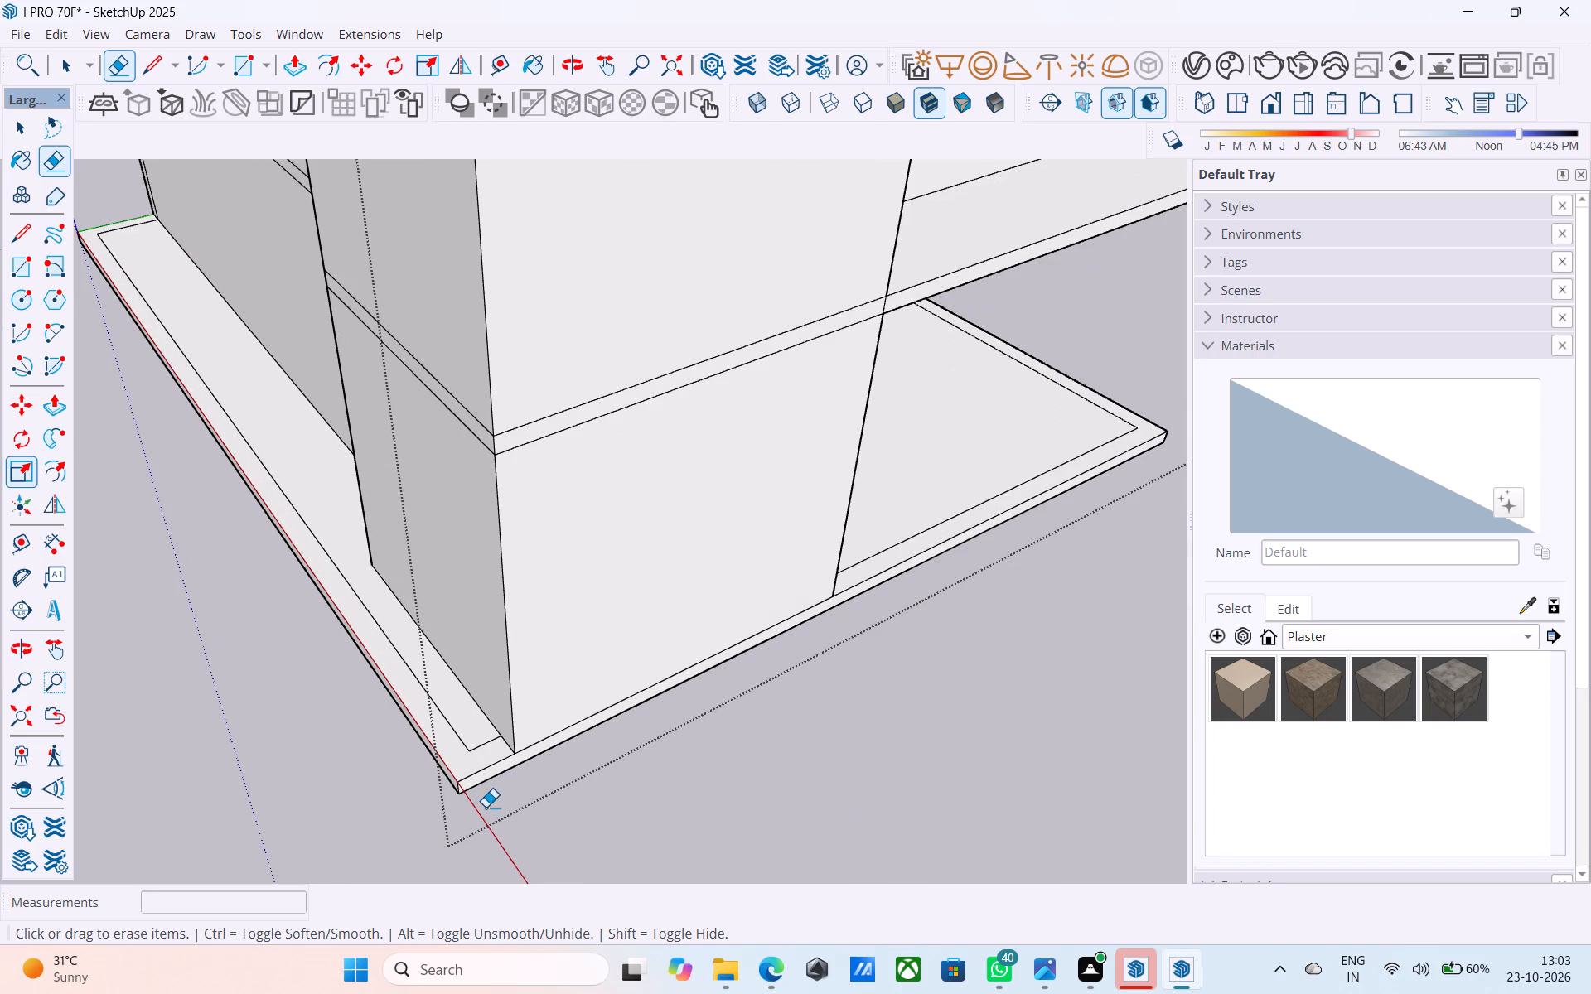
{"action": "scroll", "coordinate": [486, 802], "scroll_direction": "down", "scroll_amount": 4}
{"action": "scroll", "coordinate": [529, 749], "scroll_direction": "down", "scroll_amount": 6}
{"action": "middle_click_drag", "start_coordinate": [529, 749], "coordinate": [514, 573]}
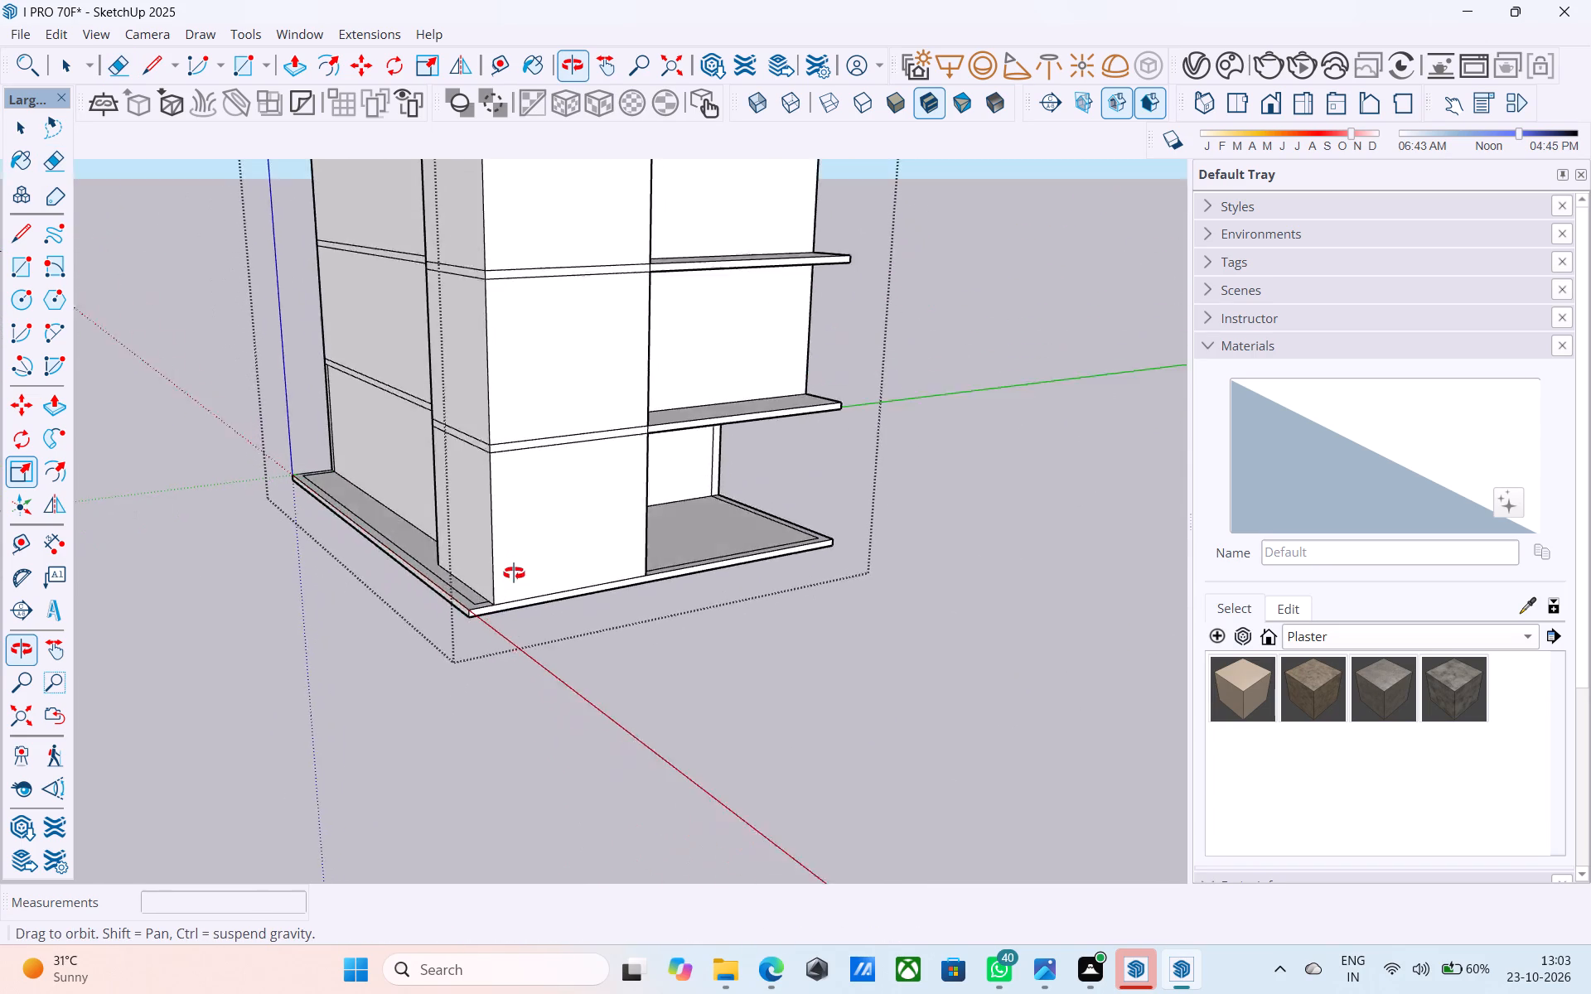
{"action": "middle_click_drag", "start_coordinate": [514, 573], "coordinate": [544, 731]}
{"action": "scroll", "coordinate": [544, 731], "scroll_direction": "down", "scroll_amount": 5}
{"action": "middle_click_drag", "start_coordinate": [536, 726], "coordinate": [900, 707], "text": "shift"}
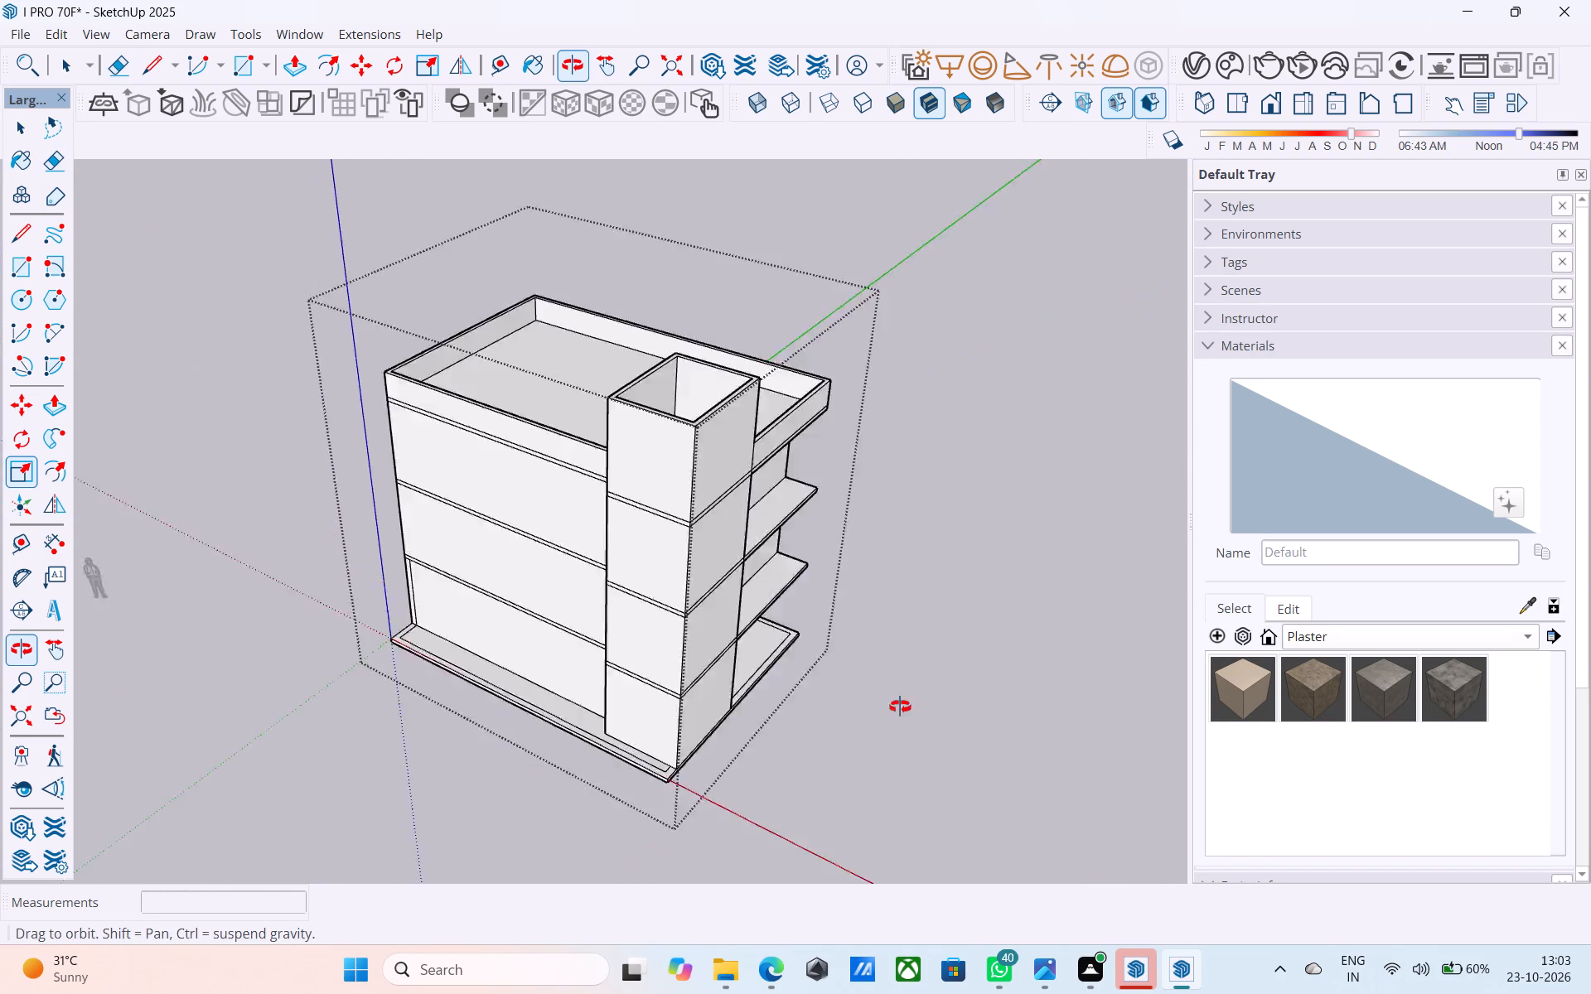
{"action": "middle_click_drag", "start_coordinate": [900, 707], "coordinate": [994, 681], "text": "shift"}
{"action": "middle_click_drag", "start_coordinate": [945, 661], "coordinate": [1187, 664]}
{"action": "middle_click_drag", "start_coordinate": [836, 620], "coordinate": [1100, 591]}
{"action": "middle_click_drag", "start_coordinate": [743, 590], "coordinate": [673, 607], "text": "shift"}
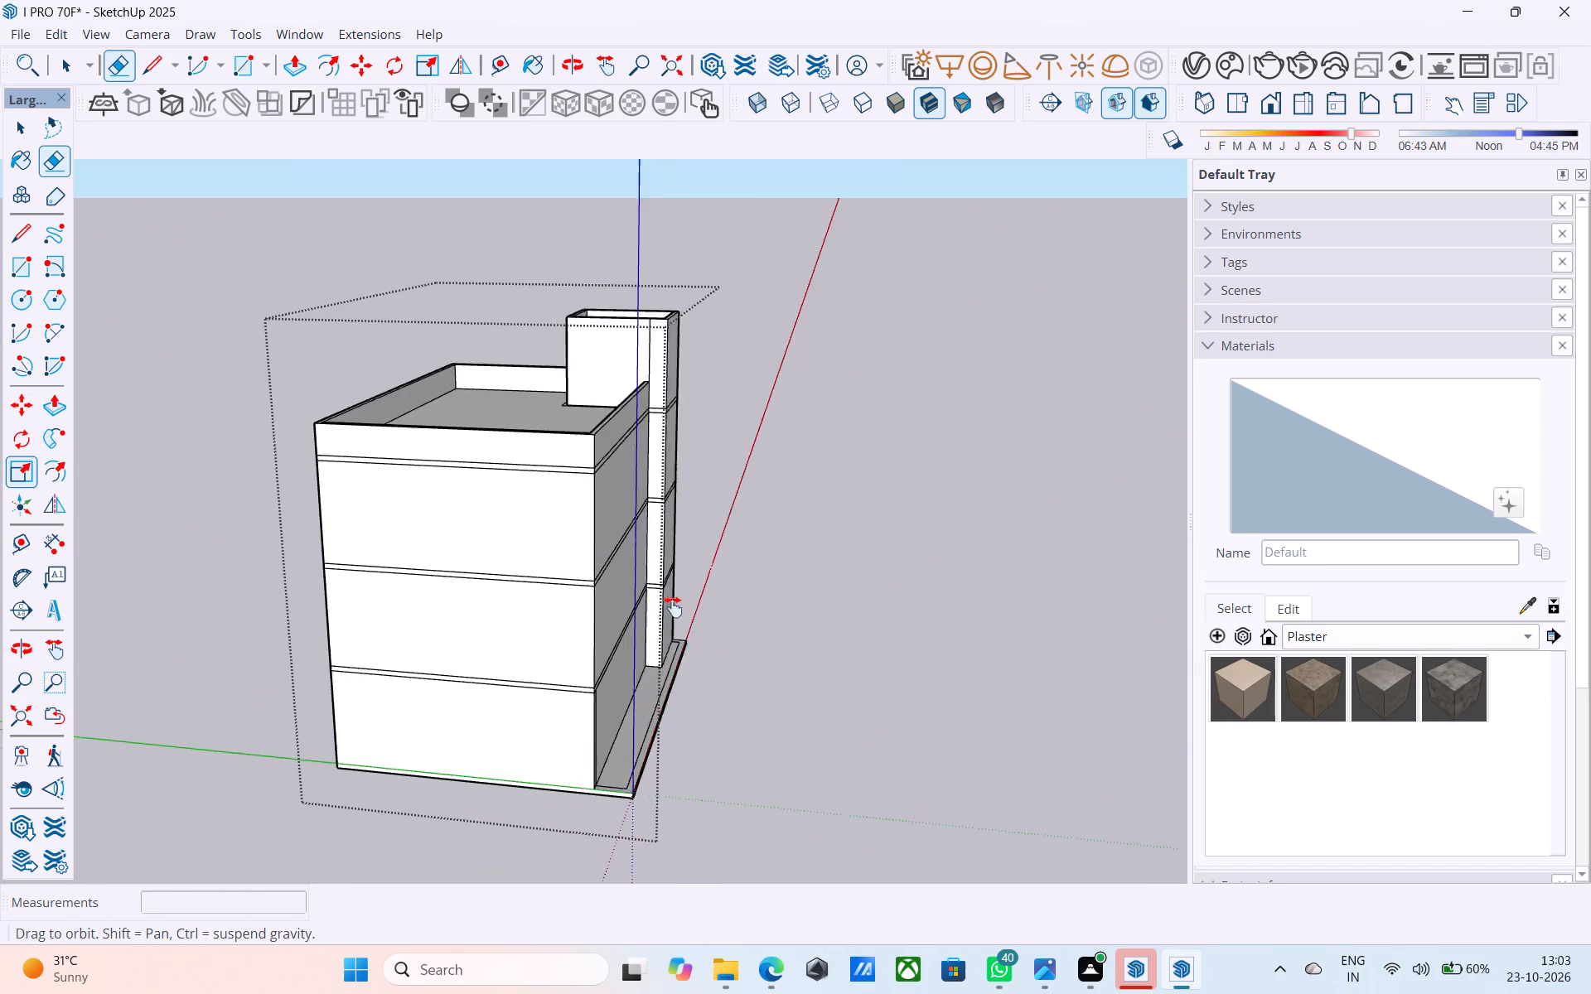
{"action": "middle_click_drag", "start_coordinate": [673, 607], "coordinate": [1302, 569], "text": "shift"}
{"action": "middle_click_drag", "start_coordinate": [857, 617], "coordinate": [1267, 562]}
{"action": "middle_click_drag", "start_coordinate": [977, 615], "coordinate": [1306, 585]}
{"action": "middle_click_drag", "start_coordinate": [1059, 622], "coordinate": [957, 596]}
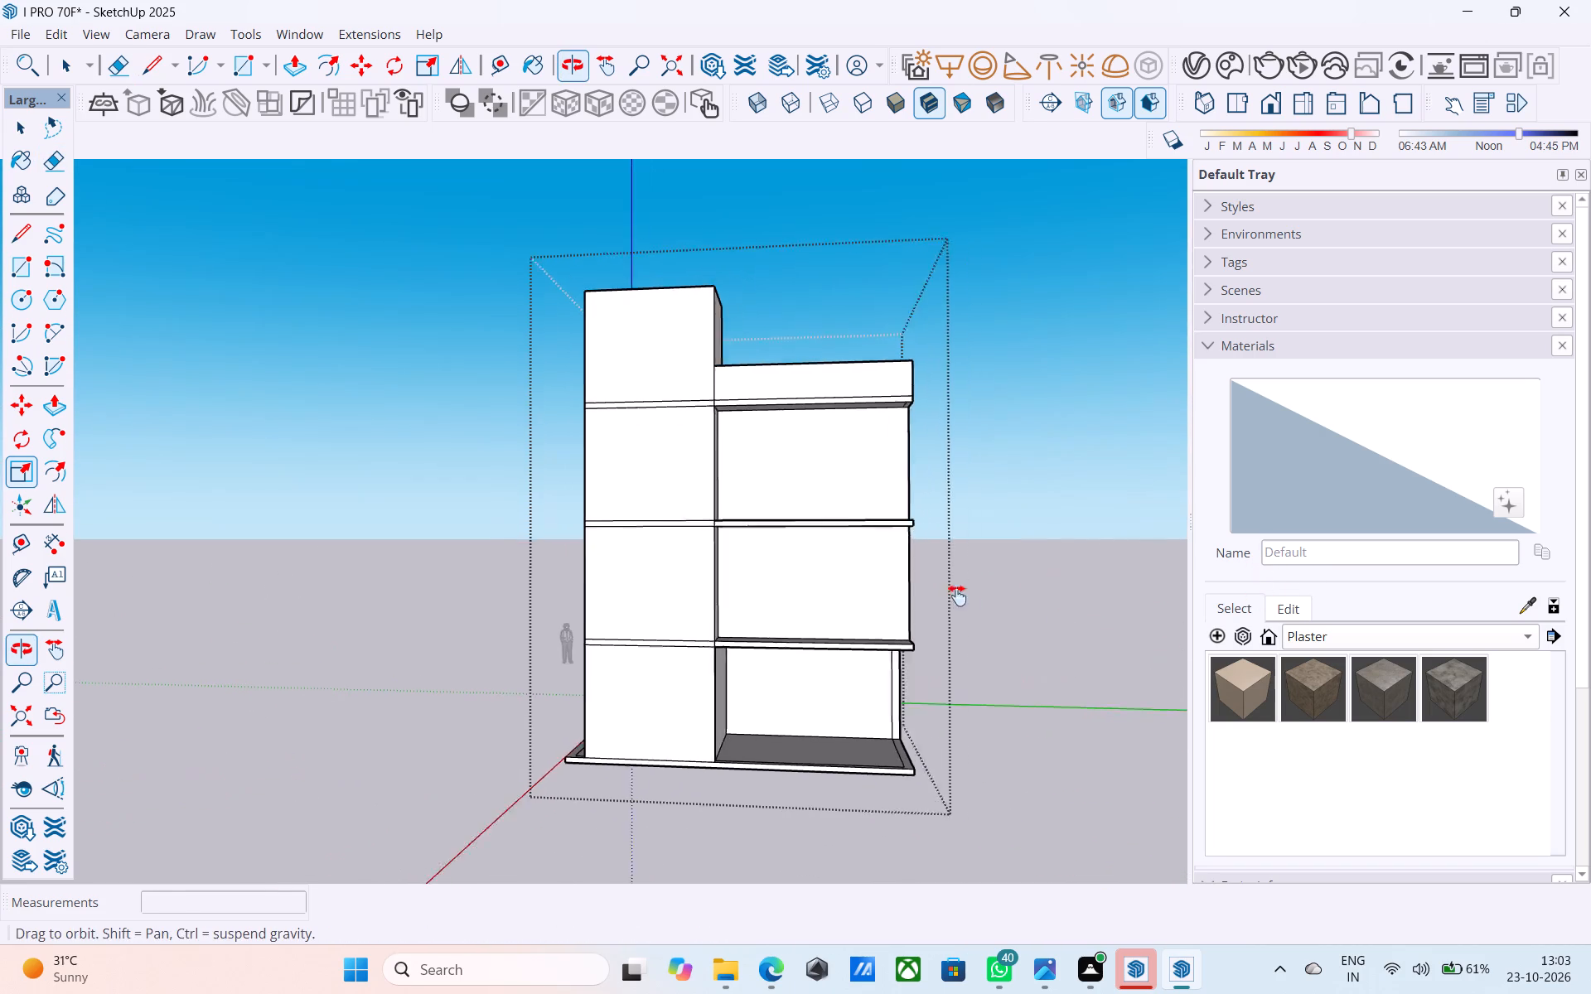
{"action": "middle_click_drag", "start_coordinate": [957, 596], "coordinate": [955, 596]}
{"action": "middle_click_drag", "start_coordinate": [951, 602], "coordinate": [708, 600]}
{"action": "scroll", "coordinate": [711, 603], "scroll_direction": "down", "scroll_amount": 3}
{"action": "middle_click_drag", "start_coordinate": [728, 637], "coordinate": [745, 543], "text": "shift"}
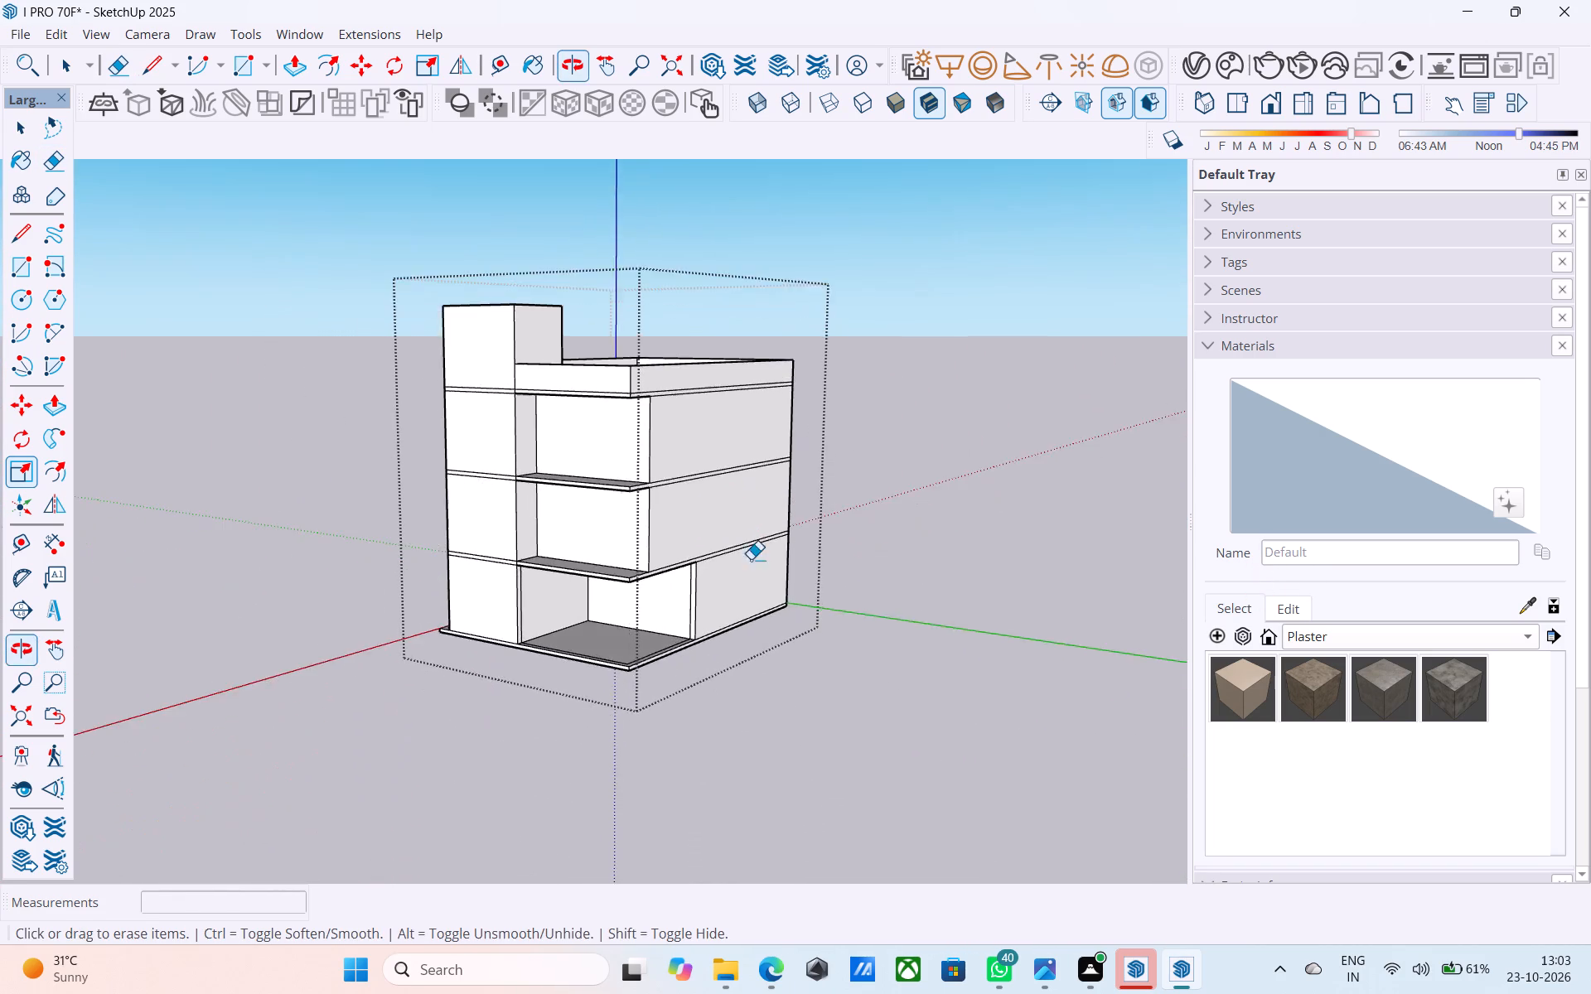
Push/pull the base slab's long edge face on the side opposite the tower outward by 2'.
{"action": "scroll", "coordinate": [746, 597], "scroll_direction": "up", "scroll_amount": 14}
{"action": "key", "text": "space"}
{"action": "left_click", "coordinate": [694, 644]}
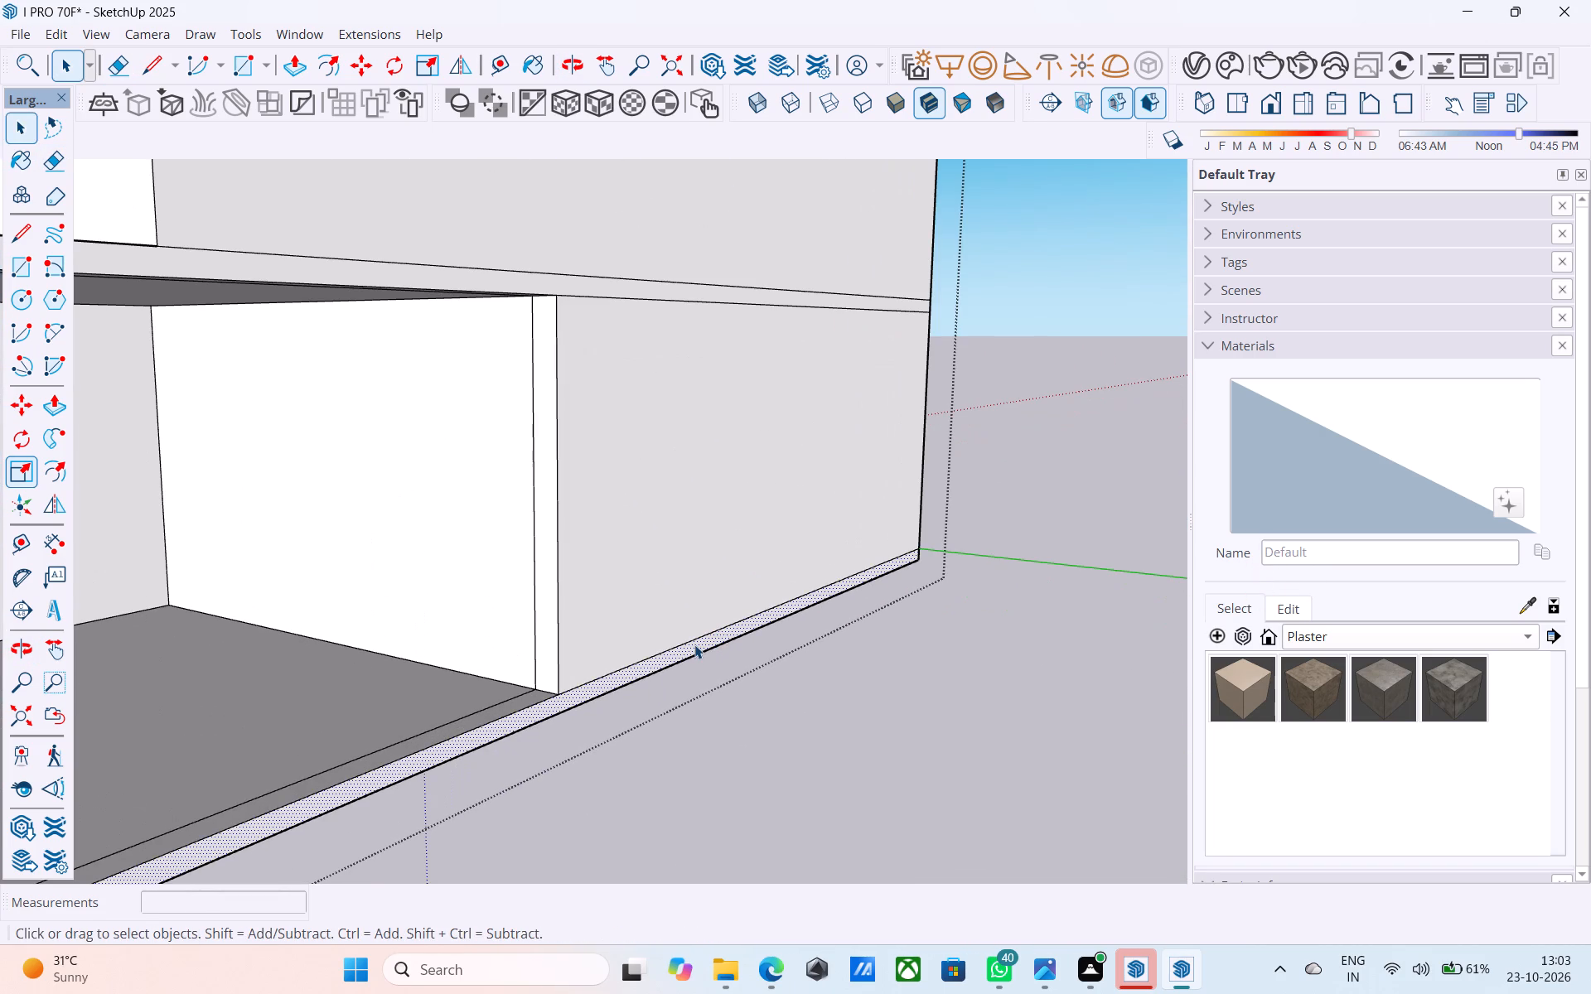
{"action": "key", "text": "p"}
{"action": "left_click", "coordinate": [694, 644]}
{"action": "type", "text": "2'"}
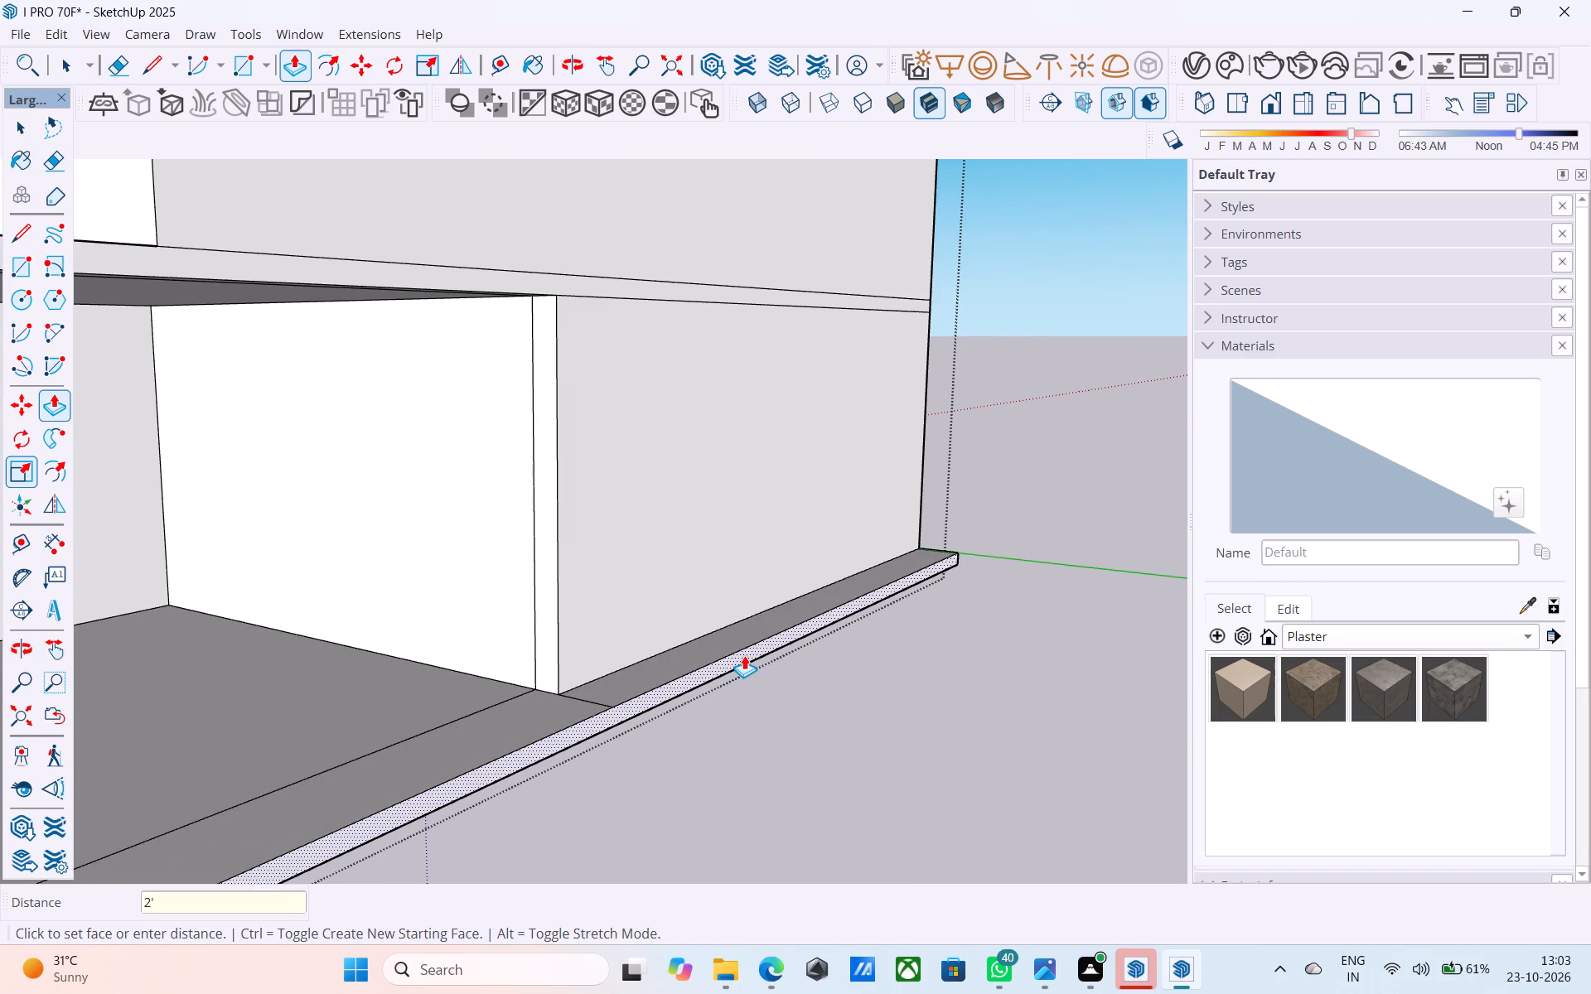
{"action": "key", "text": "Return"}
{"action": "key", "text": "space"}
Extend the base slab's short rear edge face outward by the same 2' with Push/Pull.
{"action": "scroll", "coordinate": [816, 639], "scroll_direction": "down", "scroll_amount": 5}
{"action": "middle_click_drag", "start_coordinate": [844, 644], "coordinate": [372, 725]}
{"action": "scroll", "coordinate": [757, 649], "scroll_direction": "down", "scroll_amount": 1}
{"action": "middle_click_drag", "start_coordinate": [772, 647], "coordinate": [458, 622]}
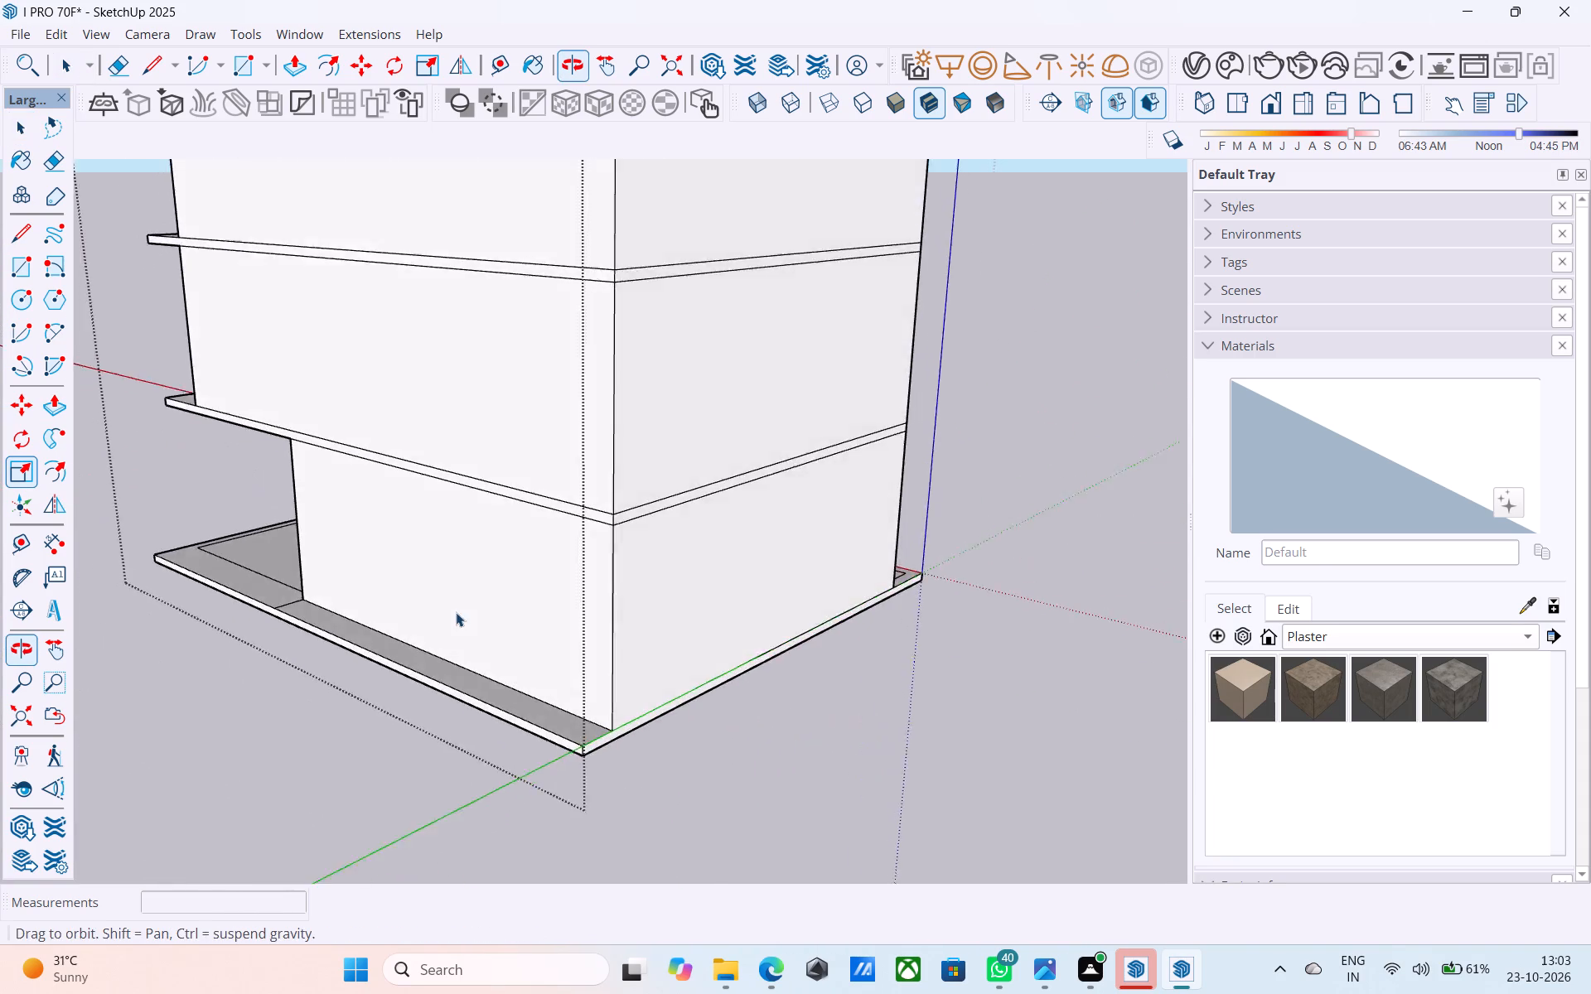
{"action": "scroll", "coordinate": [457, 601], "scroll_direction": "down", "scroll_amount": 3}
{"action": "scroll", "coordinate": [588, 730], "scroll_direction": "up", "scroll_amount": 11}
{"action": "left_click", "coordinate": [534, 656]}
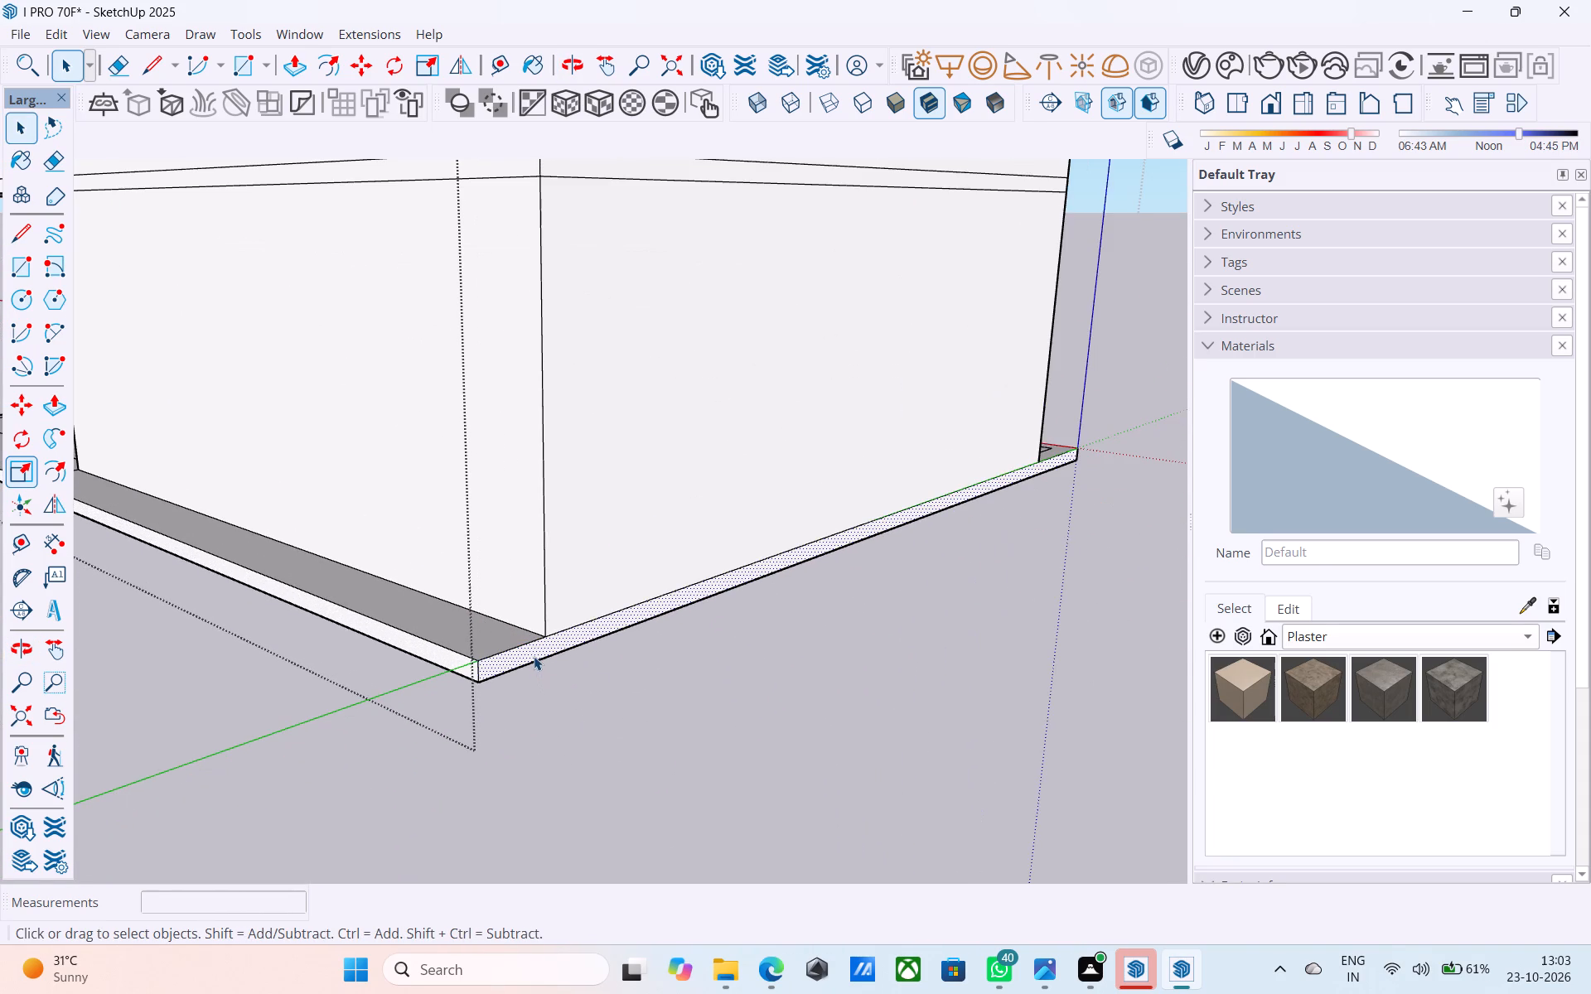
{"action": "key", "text": "p"}
{"action": "double_click", "coordinate": [534, 656]}
{"action": "key", "text": "space"}
Extend the base slab's front edge face, below the tower and balconies, outward by the same 2' with Push/Pull.
{"action": "middle_click_drag", "start_coordinate": [533, 655], "coordinate": [975, 680]}
{"action": "scroll", "coordinate": [979, 668], "scroll_direction": "down", "scroll_amount": 3}
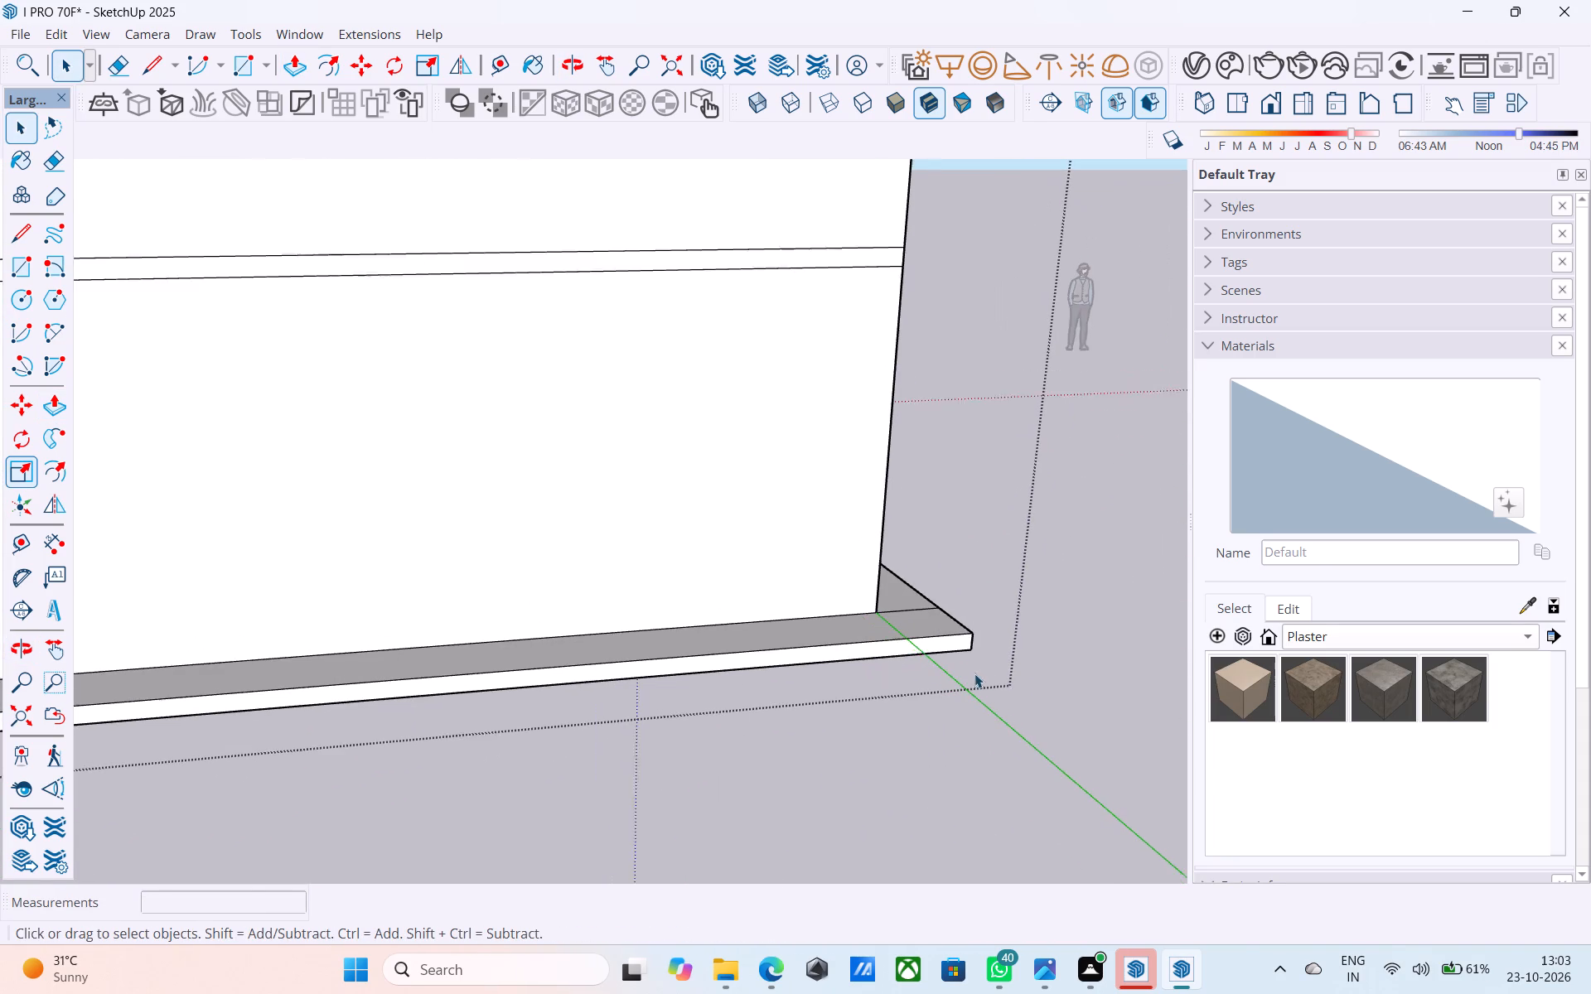
{"action": "scroll", "coordinate": [974, 673], "scroll_direction": "down", "scroll_amount": 1}
{"action": "middle_click_drag", "start_coordinate": [599, 689], "coordinate": [840, 669]}
{"action": "scroll", "coordinate": [849, 649], "scroll_direction": "down", "scroll_amount": 4}
{"action": "middle_click_drag", "start_coordinate": [600, 673], "coordinate": [1178, 616]}
{"action": "middle_click_drag", "start_coordinate": [803, 664], "coordinate": [1061, 664]}
{"action": "middle_click_drag", "start_coordinate": [1059, 663], "coordinate": [729, 759]}
{"action": "middle_click_drag", "start_coordinate": [658, 745], "coordinate": [627, 709]}
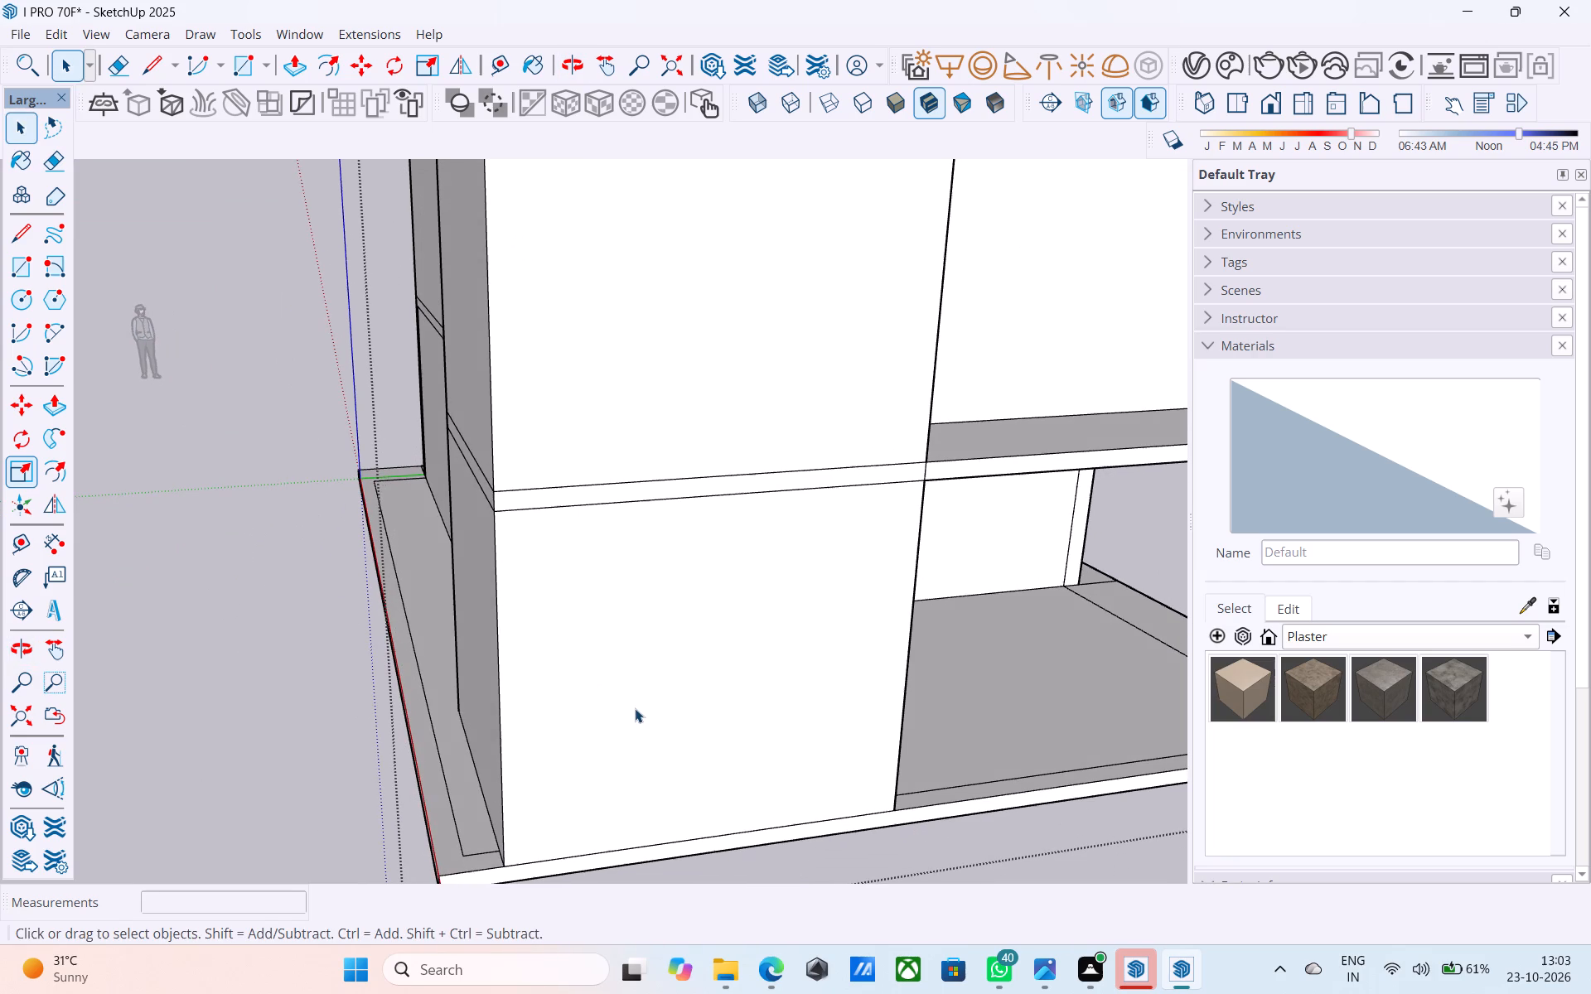
{"action": "scroll", "coordinate": [639, 702], "scroll_direction": "down", "scroll_amount": 5}
{"action": "middle_click_drag", "start_coordinate": [639, 701], "coordinate": [681, 752]}
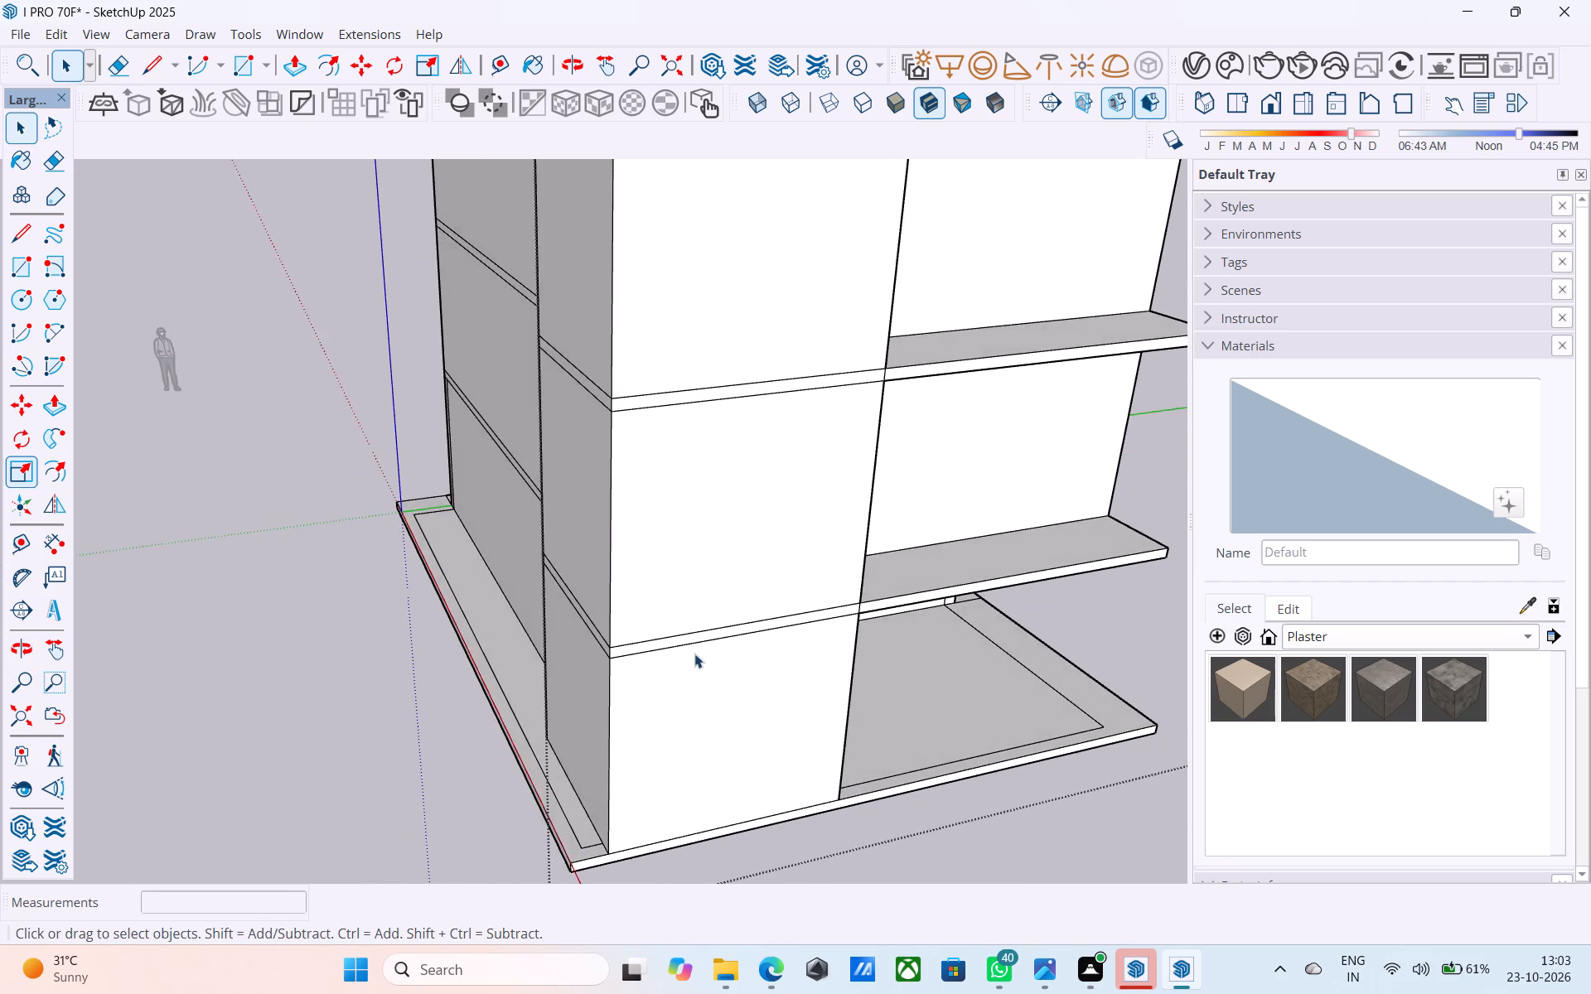
{"action": "scroll", "coordinate": [694, 654], "scroll_direction": "down", "scroll_amount": 6}
{"action": "scroll", "coordinate": [723, 770], "scroll_direction": "up", "scroll_amount": 15}
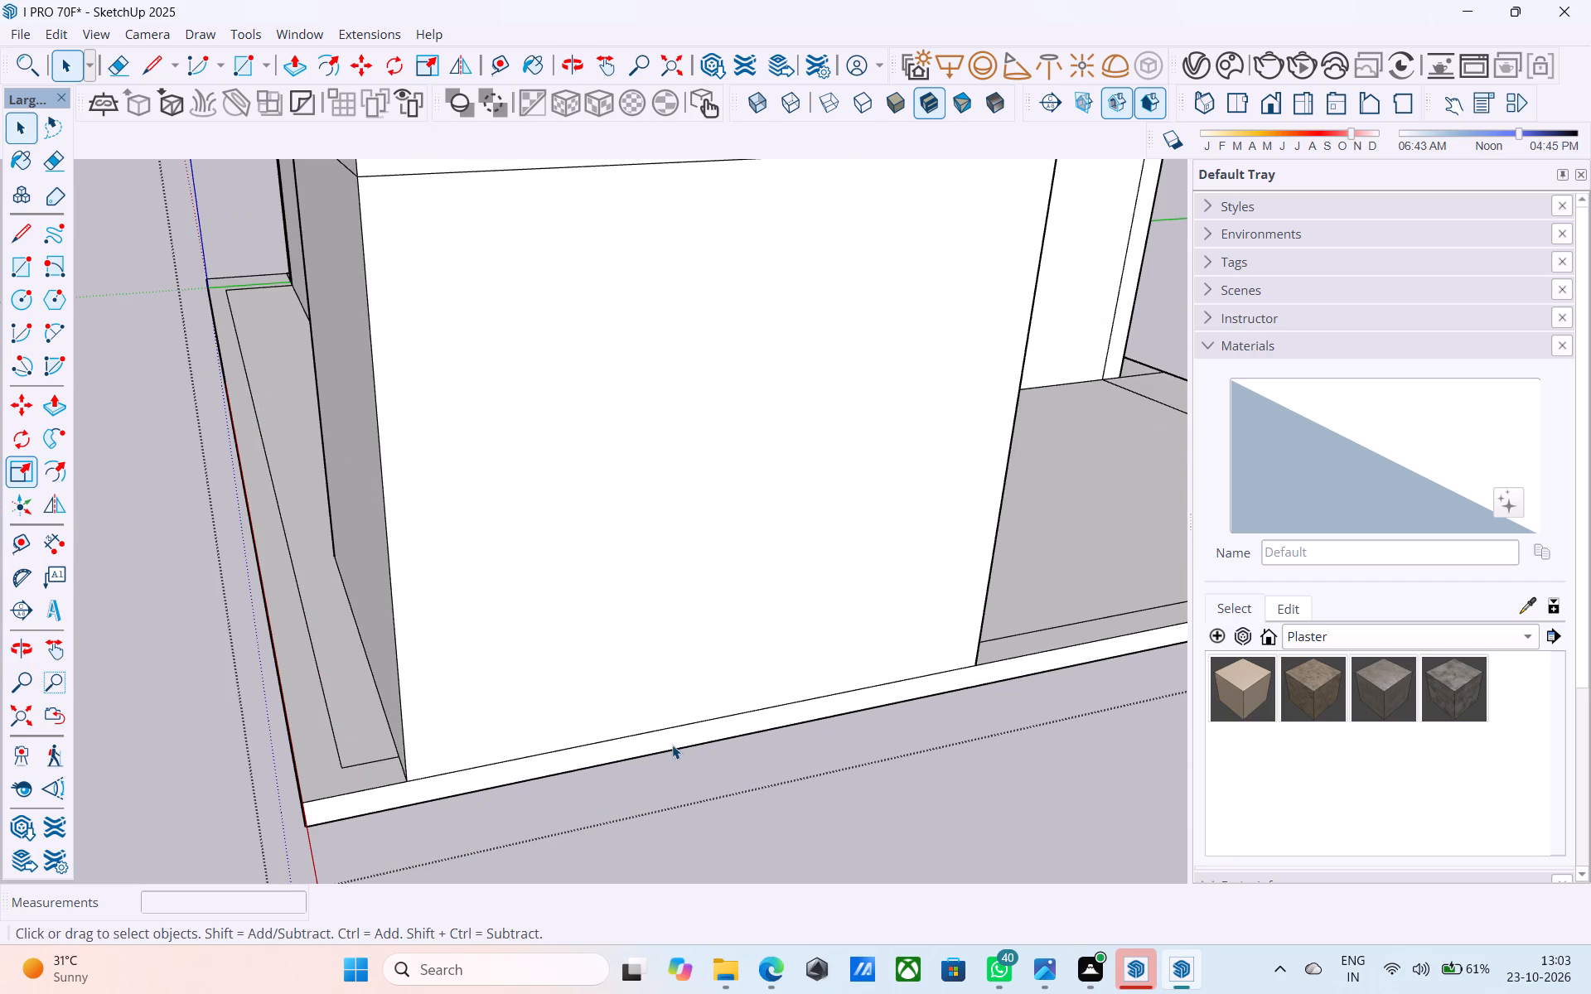
{"action": "left_click", "coordinate": [672, 744]}
{"action": "key", "text": "p"}
{"action": "double_click", "coordinate": [671, 742]}
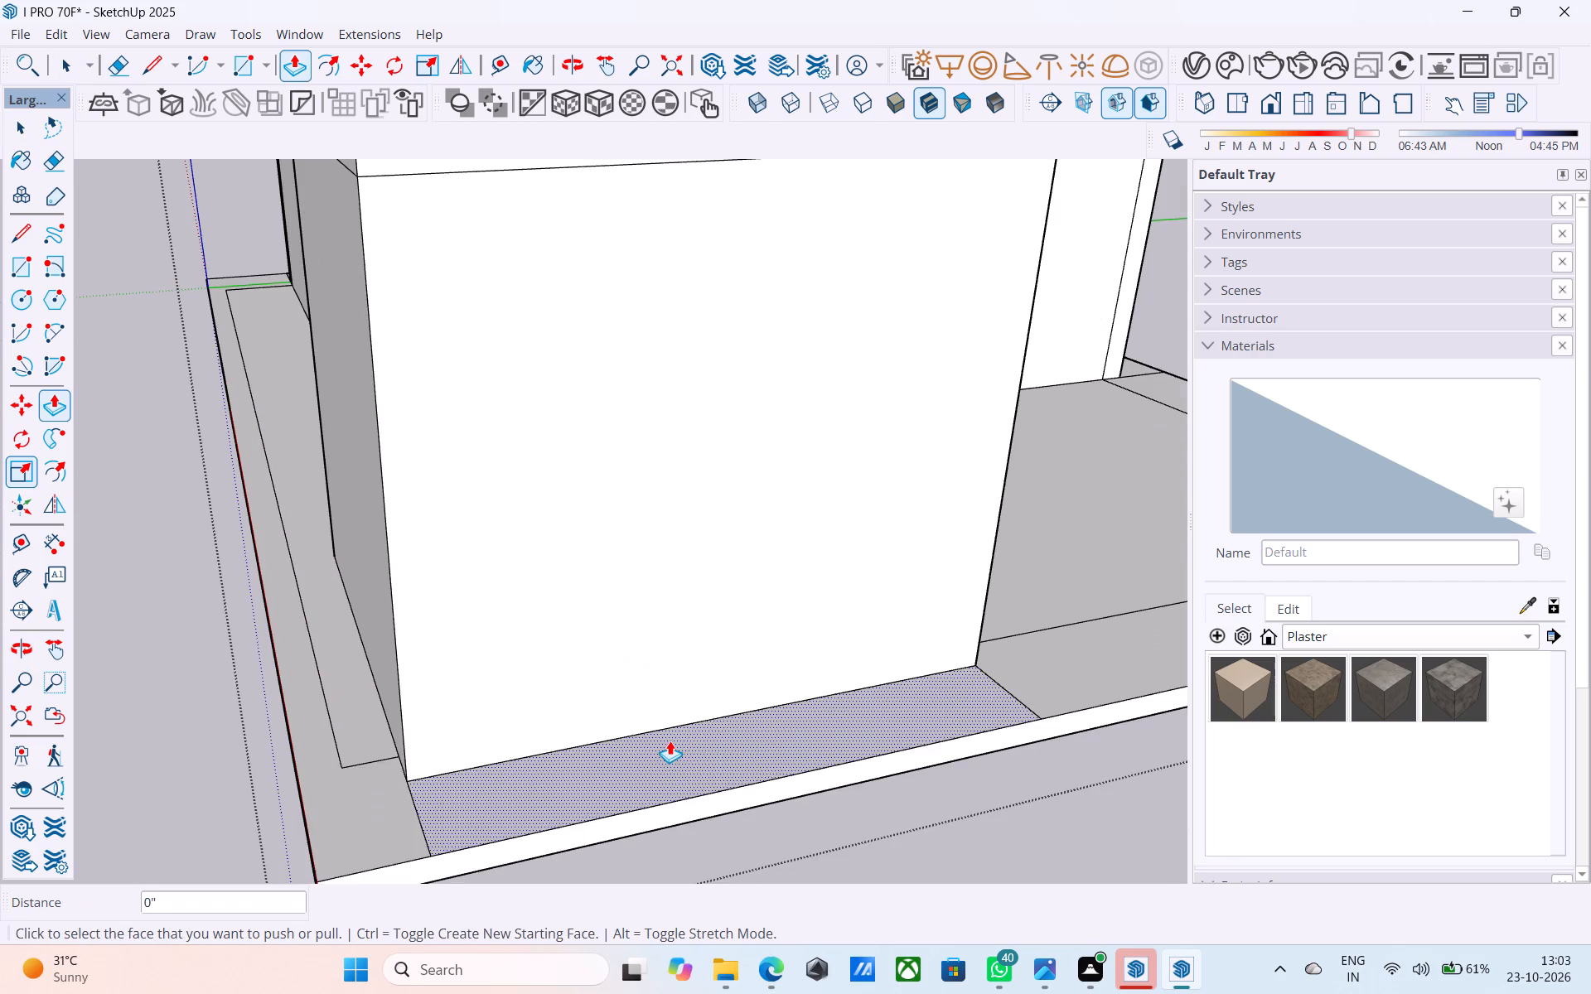
Examine the extended base slab and the building's elevations from all sides.
{"action": "scroll", "coordinate": [670, 741], "scroll_direction": "down", "scroll_amount": 11}
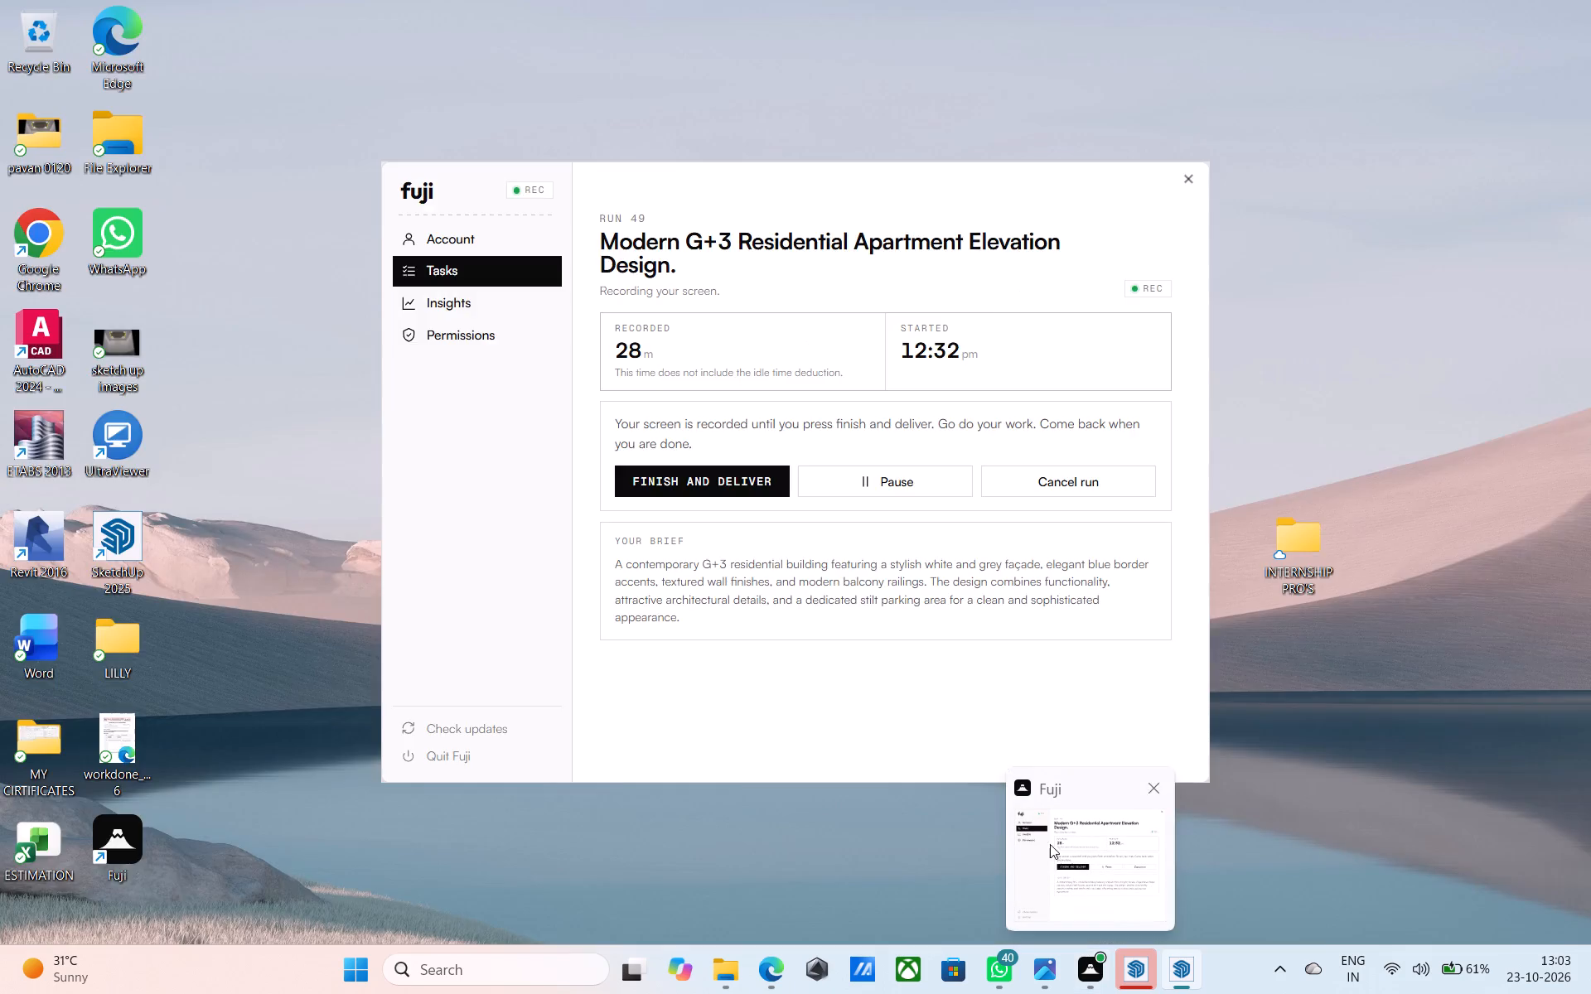
{"action": "middle_click_drag", "start_coordinate": [776, 766], "coordinate": [660, 734]}
{"action": "scroll", "coordinate": [632, 726], "scroll_direction": "down", "scroll_amount": 4}
{"action": "middle_click_drag", "start_coordinate": [771, 702], "coordinate": [1085, 652], "text": "shift"}
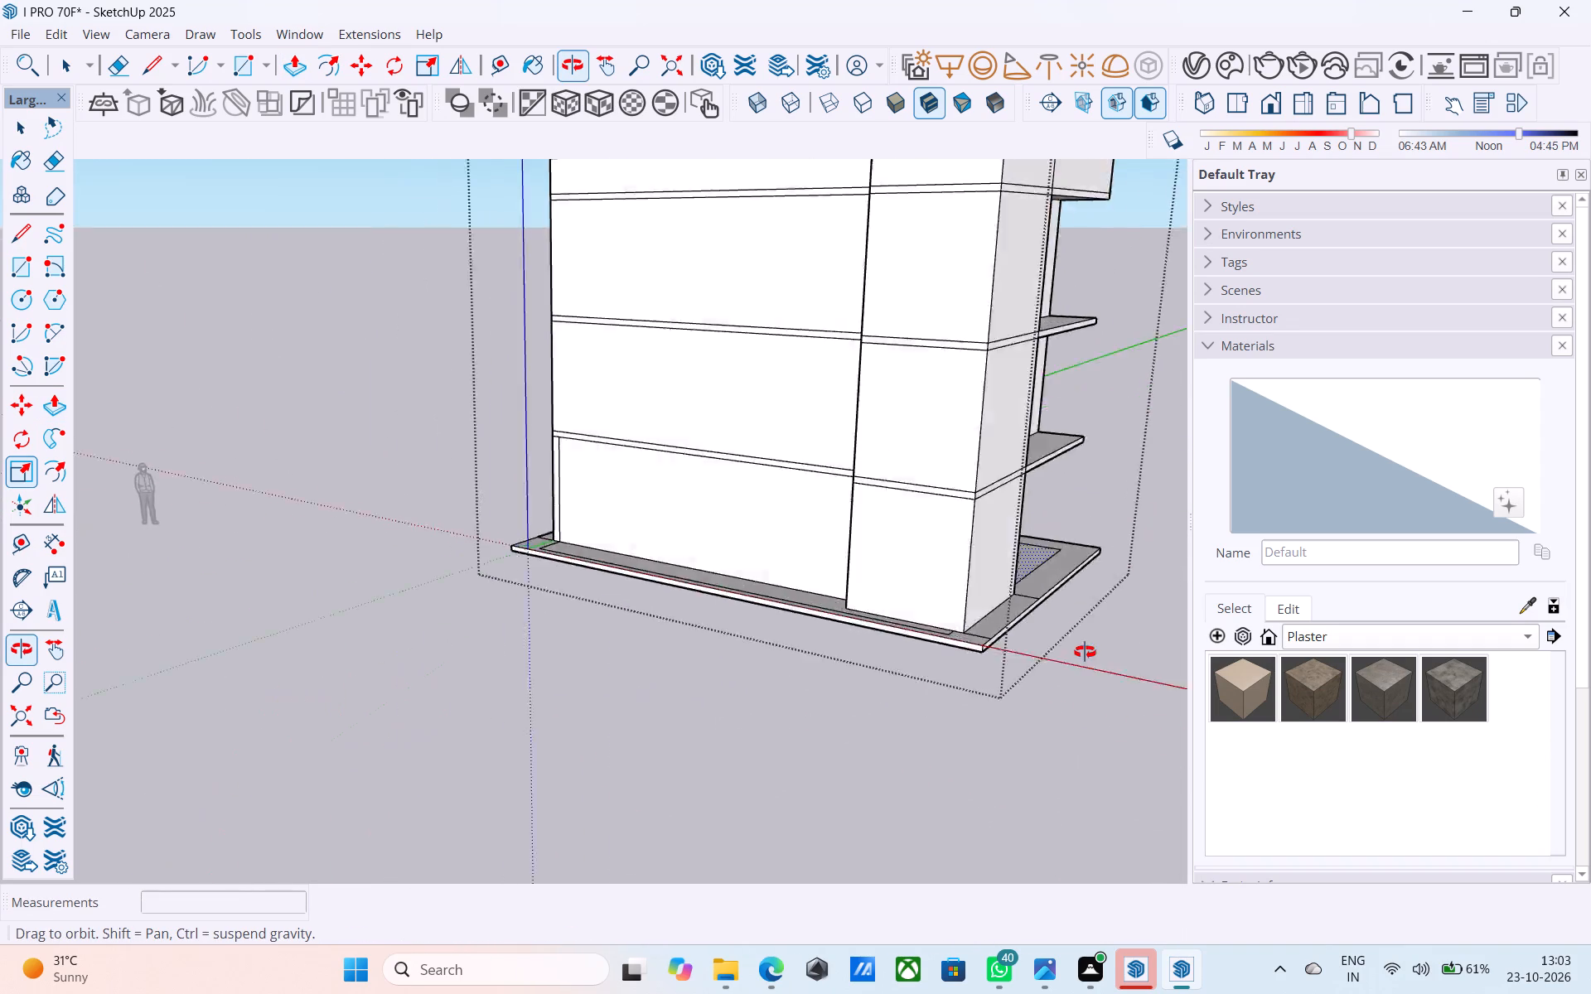
{"action": "middle_click_drag", "start_coordinate": [1085, 652], "coordinate": [429, 733], "text": "shift"}
{"action": "scroll", "coordinate": [428, 737], "scroll_direction": "down", "scroll_amount": 3}
{"action": "middle_click_drag", "start_coordinate": [428, 739], "coordinate": [972, 695], "text": "shift"}
{"action": "middle_click_drag", "start_coordinate": [565, 698], "coordinate": [1248, 709]}
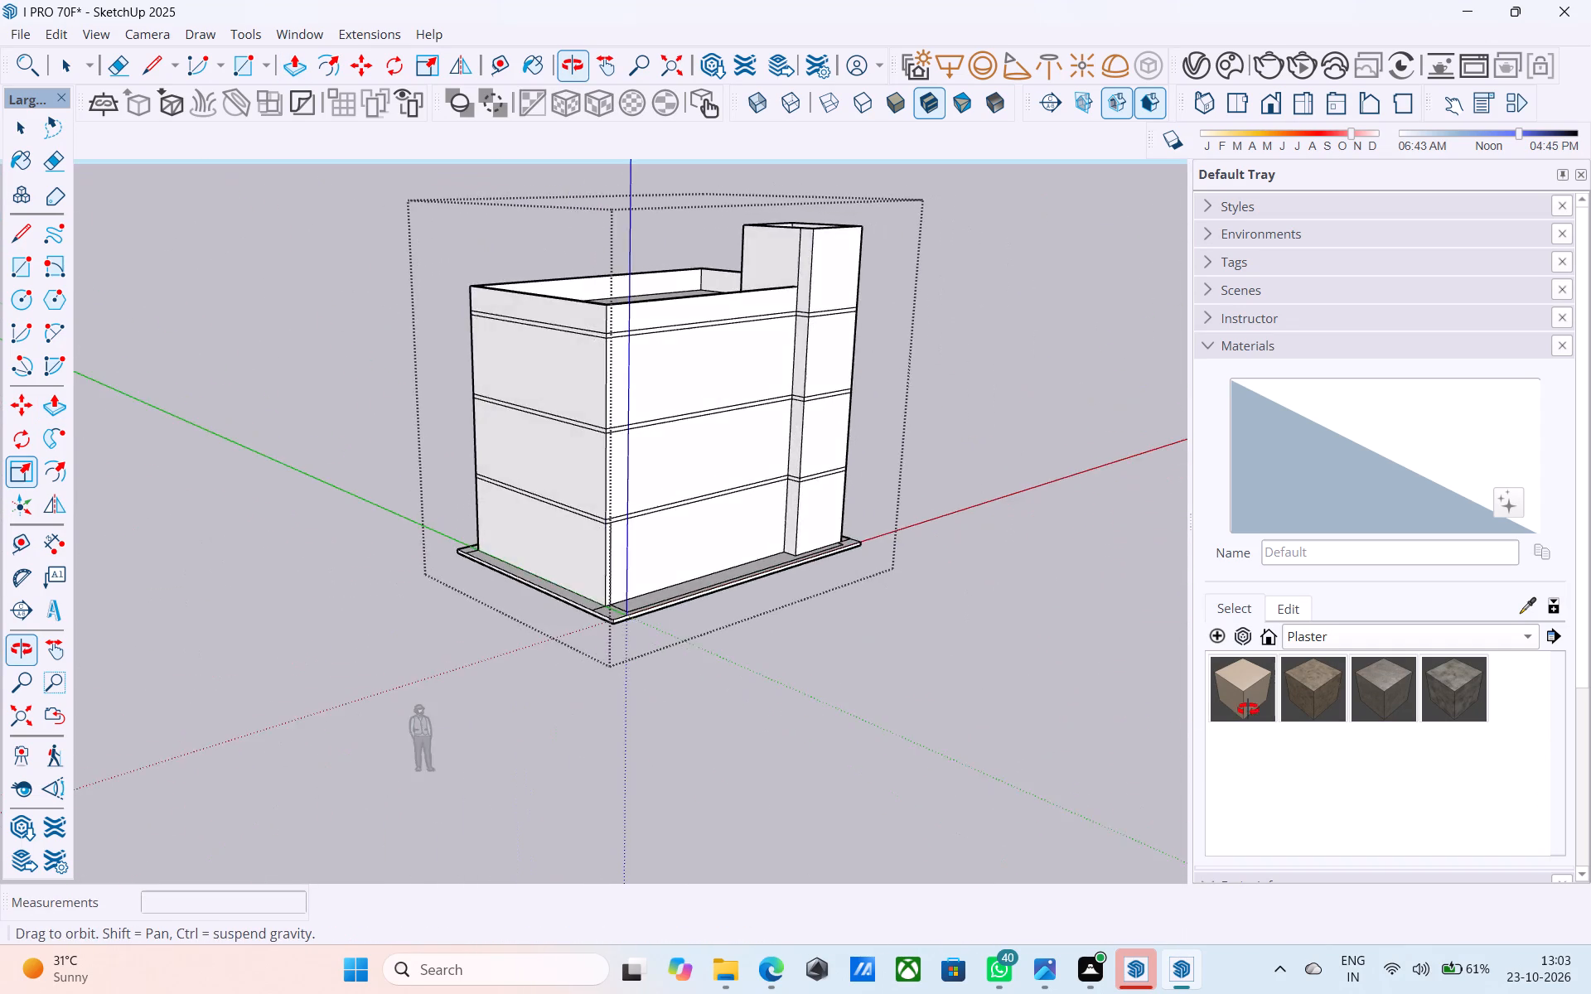
{"action": "middle_click_drag", "start_coordinate": [1248, 709], "coordinate": [999, 731]}
{"action": "middle_click_drag", "start_coordinate": [536, 719], "coordinate": [1307, 726]}
{"action": "middle_click_drag", "start_coordinate": [447, 733], "coordinate": [982, 628], "text": "shift"}
{"action": "scroll", "coordinate": [930, 619], "scroll_direction": "down", "scroll_amount": 5}
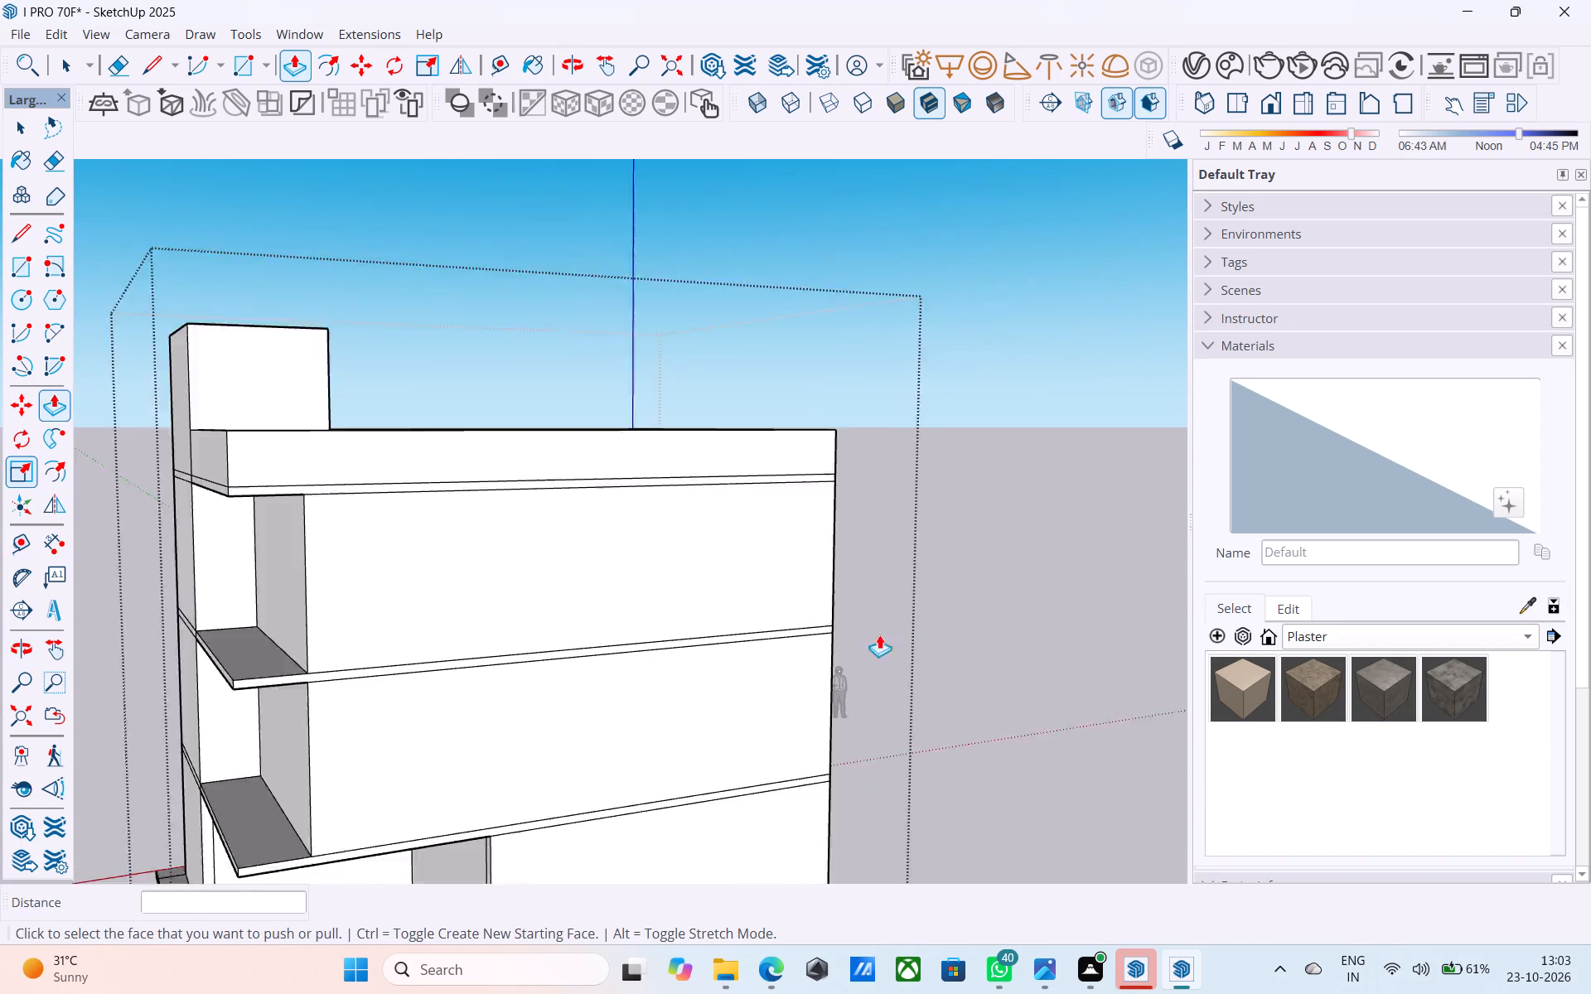
{"action": "middle_click_drag", "start_coordinate": [529, 717], "coordinate": [733, 610]}
{"action": "scroll", "coordinate": [733, 609], "scroll_direction": "down", "scroll_amount": 5}
{"action": "middle_click_drag", "start_coordinate": [733, 609], "coordinate": [745, 713]}
Save the house model with the extended base slab.
{"action": "key", "text": "space"}
{"action": "key", "text": "ctrl+s"}
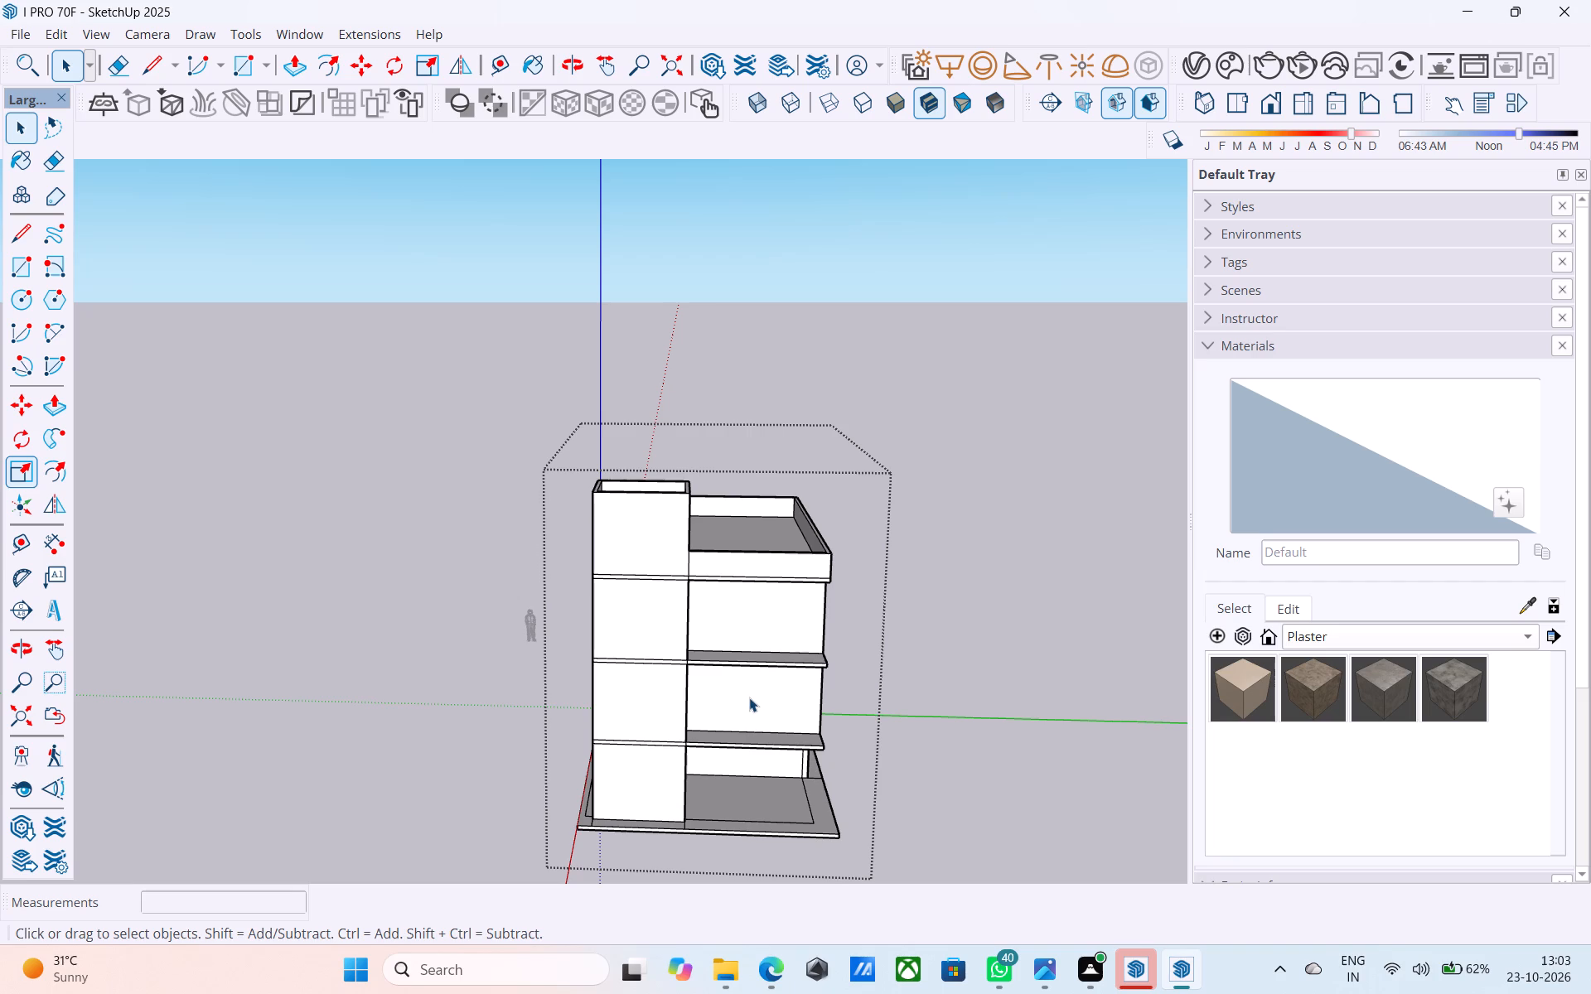
Erase the stray lines on the roof floor along the tower's base, beside the front parapet.
{"action": "middle_click_drag", "start_coordinate": [749, 697], "coordinate": [714, 687]}
{"action": "scroll", "coordinate": [694, 631], "scroll_direction": "down", "scroll_amount": 5}
{"action": "middle_click_drag", "start_coordinate": [685, 624], "coordinate": [620, 618]}
{"action": "scroll", "coordinate": [623, 620], "scroll_direction": "up", "scroll_amount": 5}
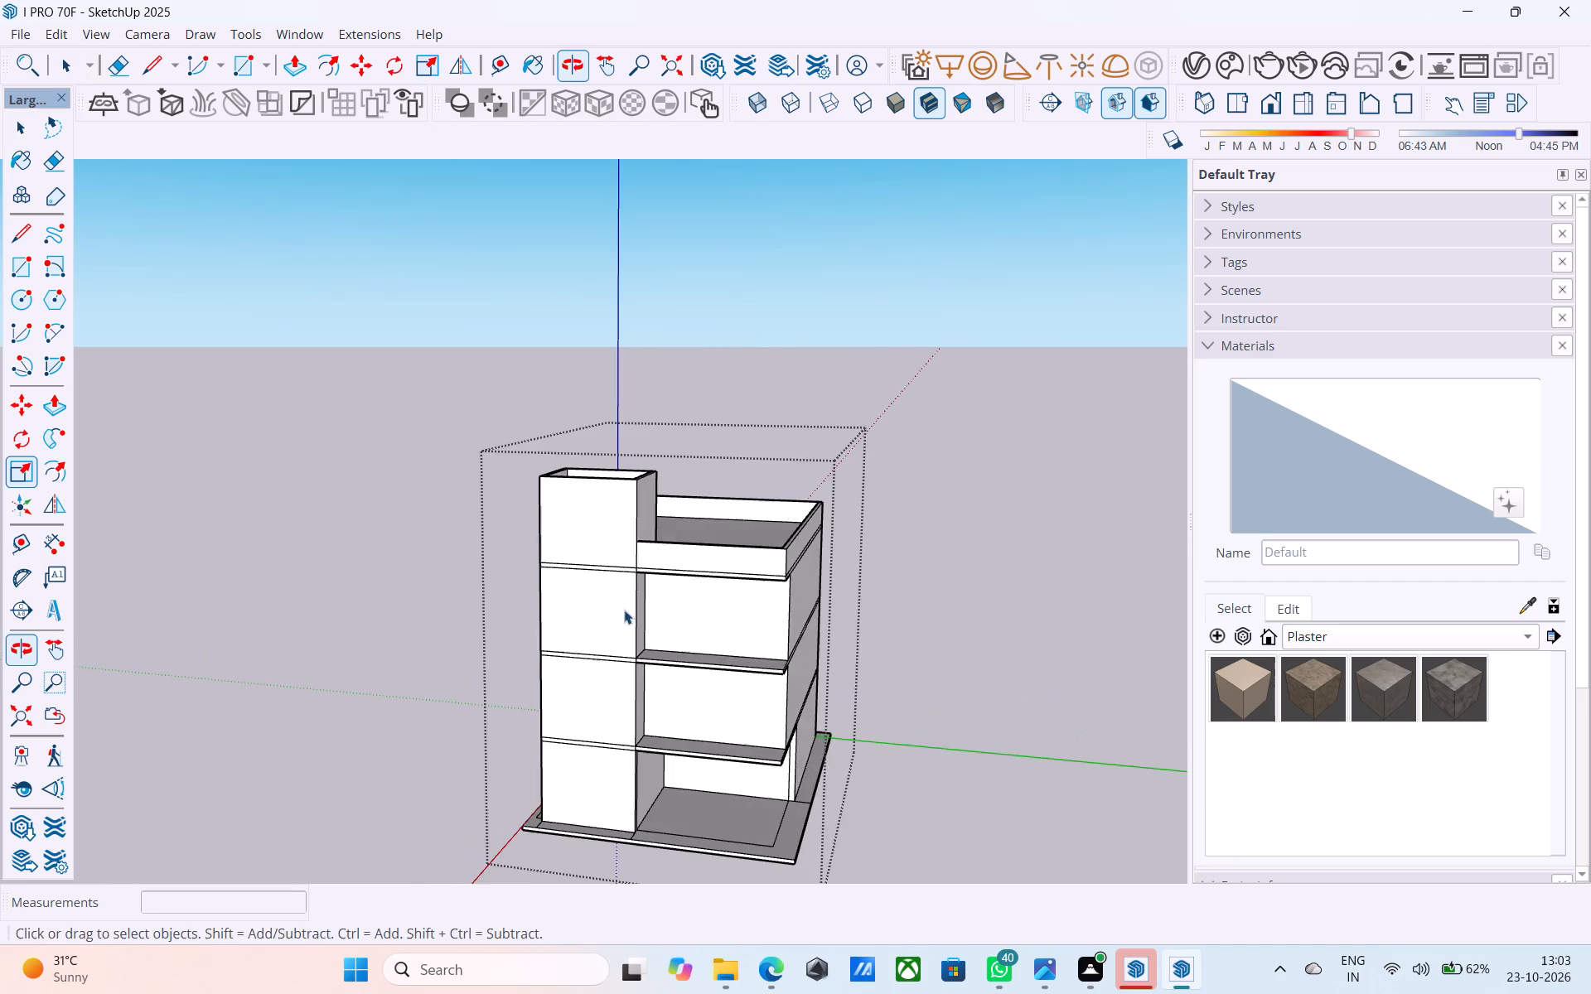
{"action": "scroll", "coordinate": [630, 606], "scroll_direction": "up", "scroll_amount": 5}
{"action": "middle_click_drag", "start_coordinate": [788, 485], "coordinate": [733, 615]}
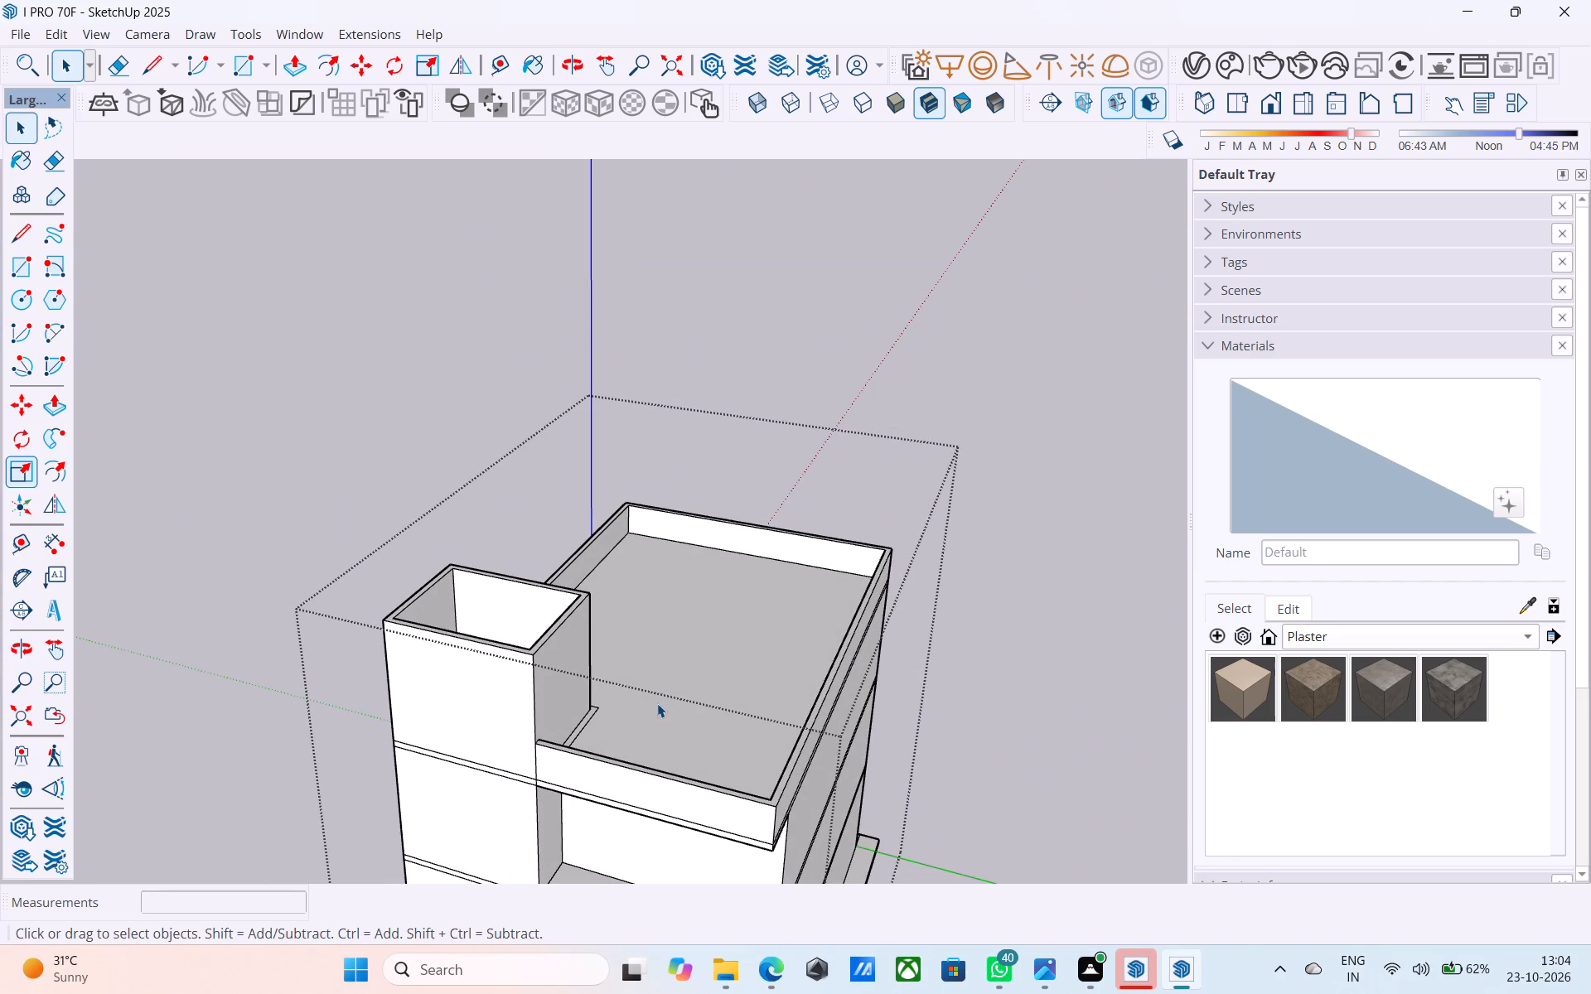
{"action": "scroll", "coordinate": [641, 707], "scroll_direction": "up", "scroll_amount": 4}
{"action": "key", "text": "e"}
{"action": "scroll", "coordinate": [603, 705], "scroll_direction": "up", "scroll_amount": 4}
{"action": "left_click", "coordinate": [568, 717]}
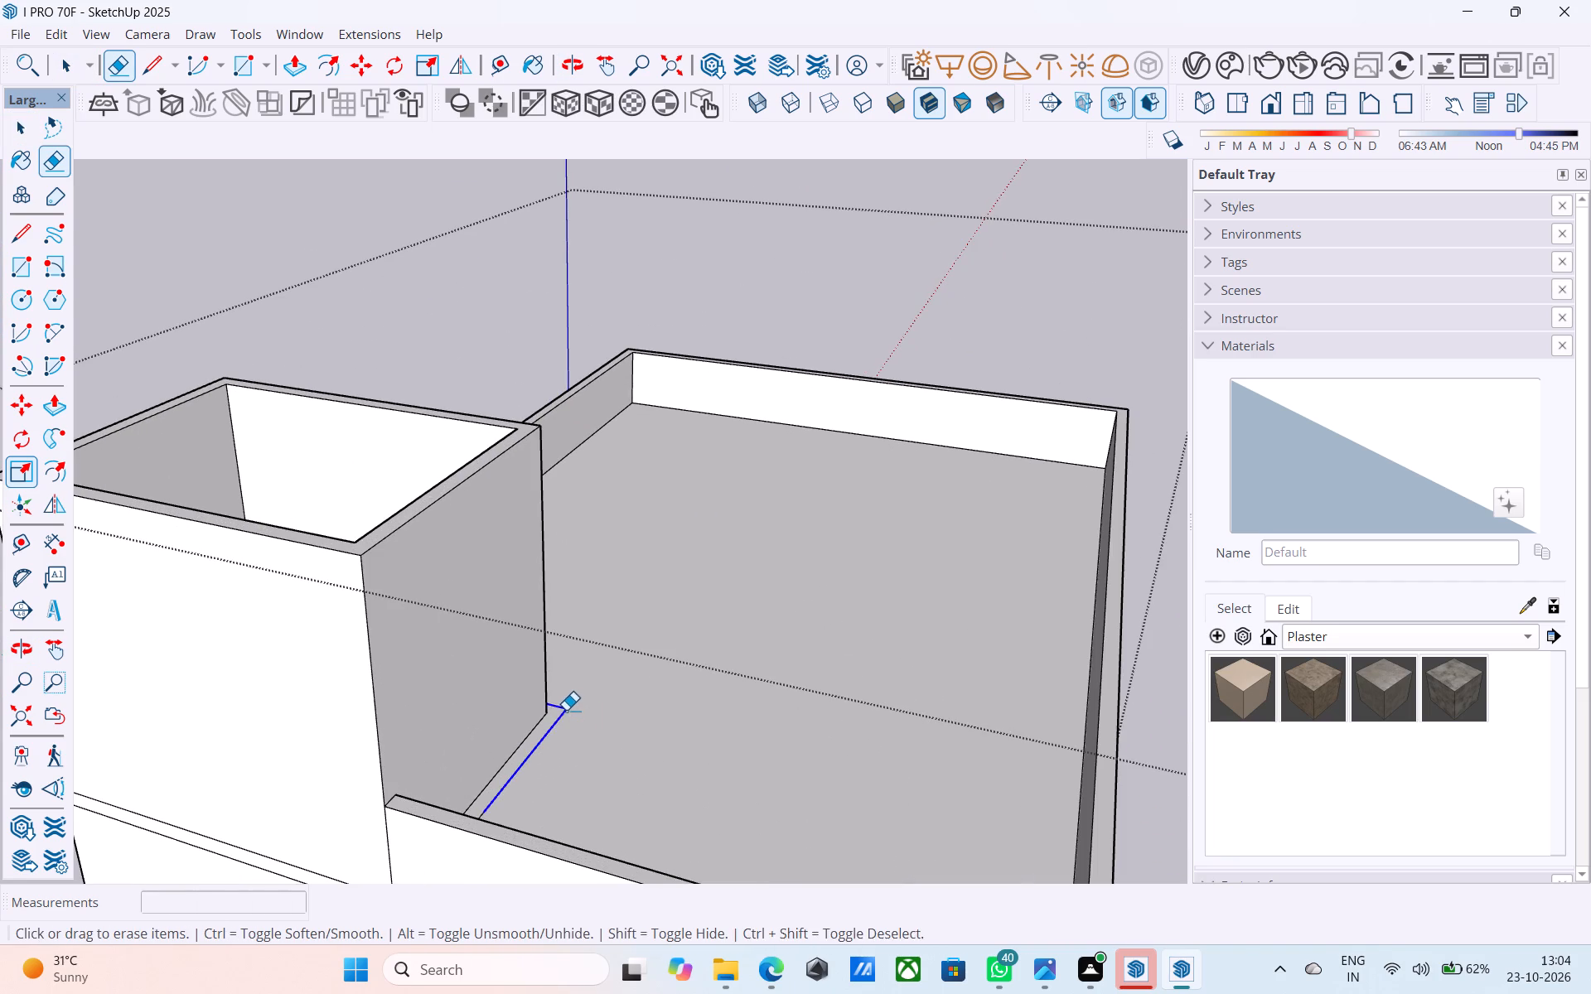
{"action": "scroll", "coordinate": [699, 611], "scroll_direction": "down", "scroll_amount": 5}
{"action": "middle_click_drag", "start_coordinate": [679, 634], "coordinate": [347, 757]}
{"action": "scroll", "coordinate": [375, 763], "scroll_direction": "up", "scroll_amount": 4}
{"action": "left_click_drag", "start_coordinate": [307, 719], "coordinate": [292, 707]}
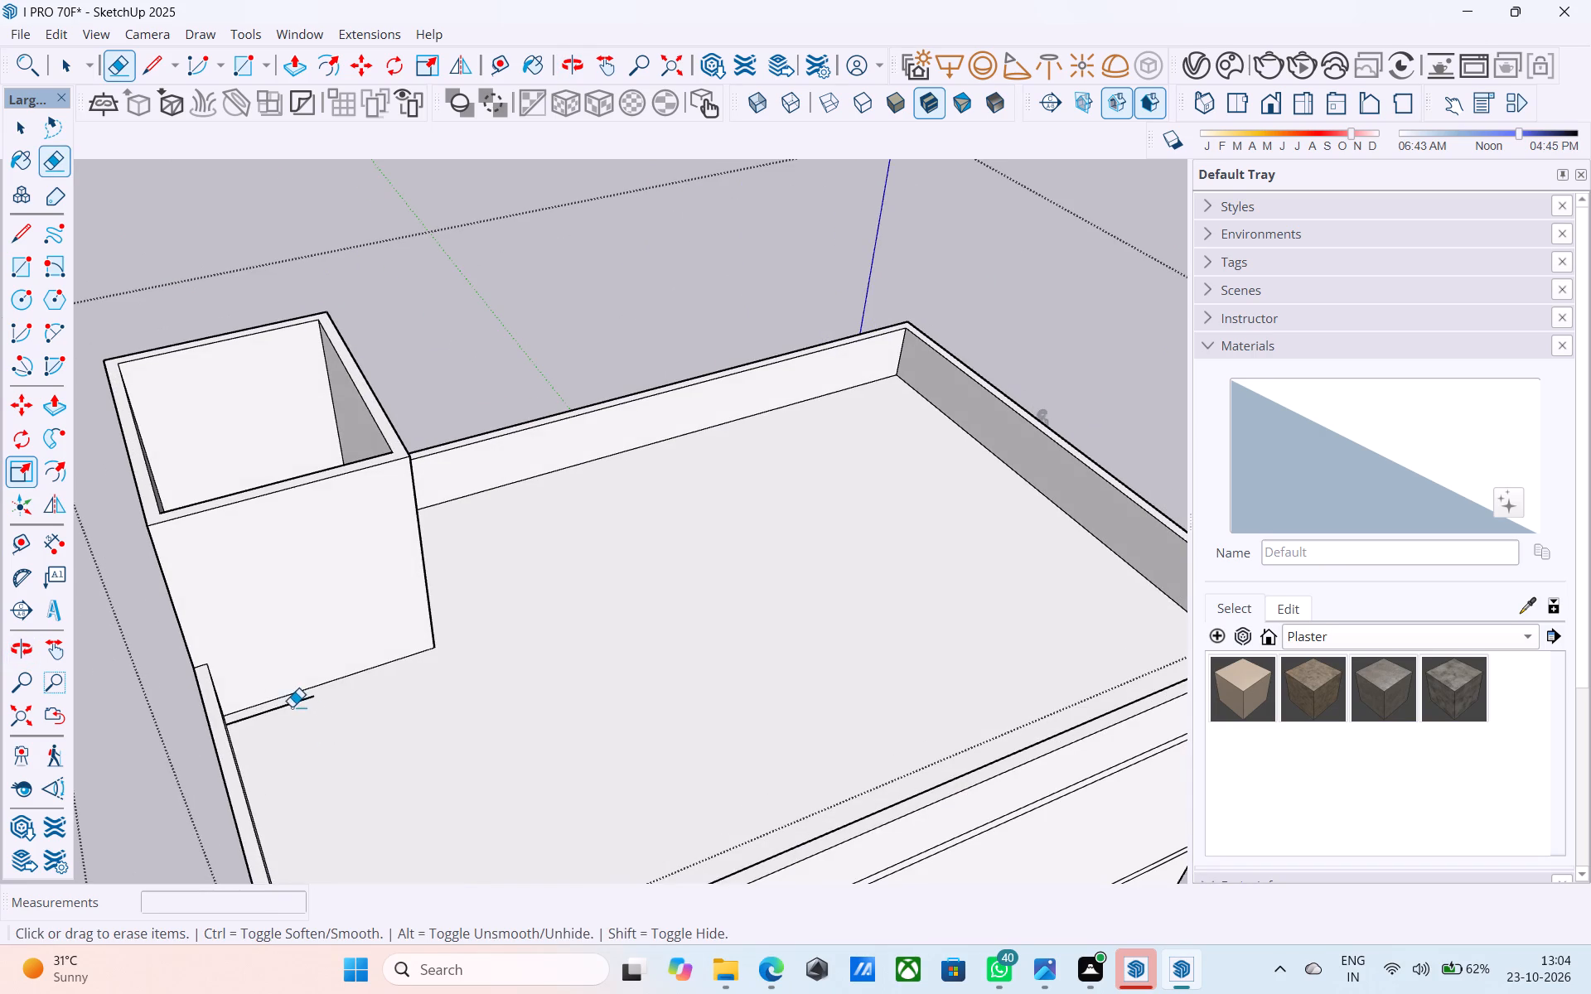
{"action": "left_click_drag", "start_coordinate": [292, 707], "coordinate": [291, 707]}
Examine the cleaned roof, the elevations and the front base slab around the tower and stilt parking area.
{"action": "middle_click_drag", "start_coordinate": [836, 589], "coordinate": [1125, 487]}
{"action": "scroll", "coordinate": [1070, 505], "scroll_direction": "down", "scroll_amount": 2}
{"action": "middle_click_drag", "start_coordinate": [1043, 525], "coordinate": [1003, 501]}
{"action": "scroll", "coordinate": [978, 497], "scroll_direction": "down", "scroll_amount": 5}
{"action": "middle_click_drag", "start_coordinate": [914, 561], "coordinate": [1103, 495], "text": "shift"}
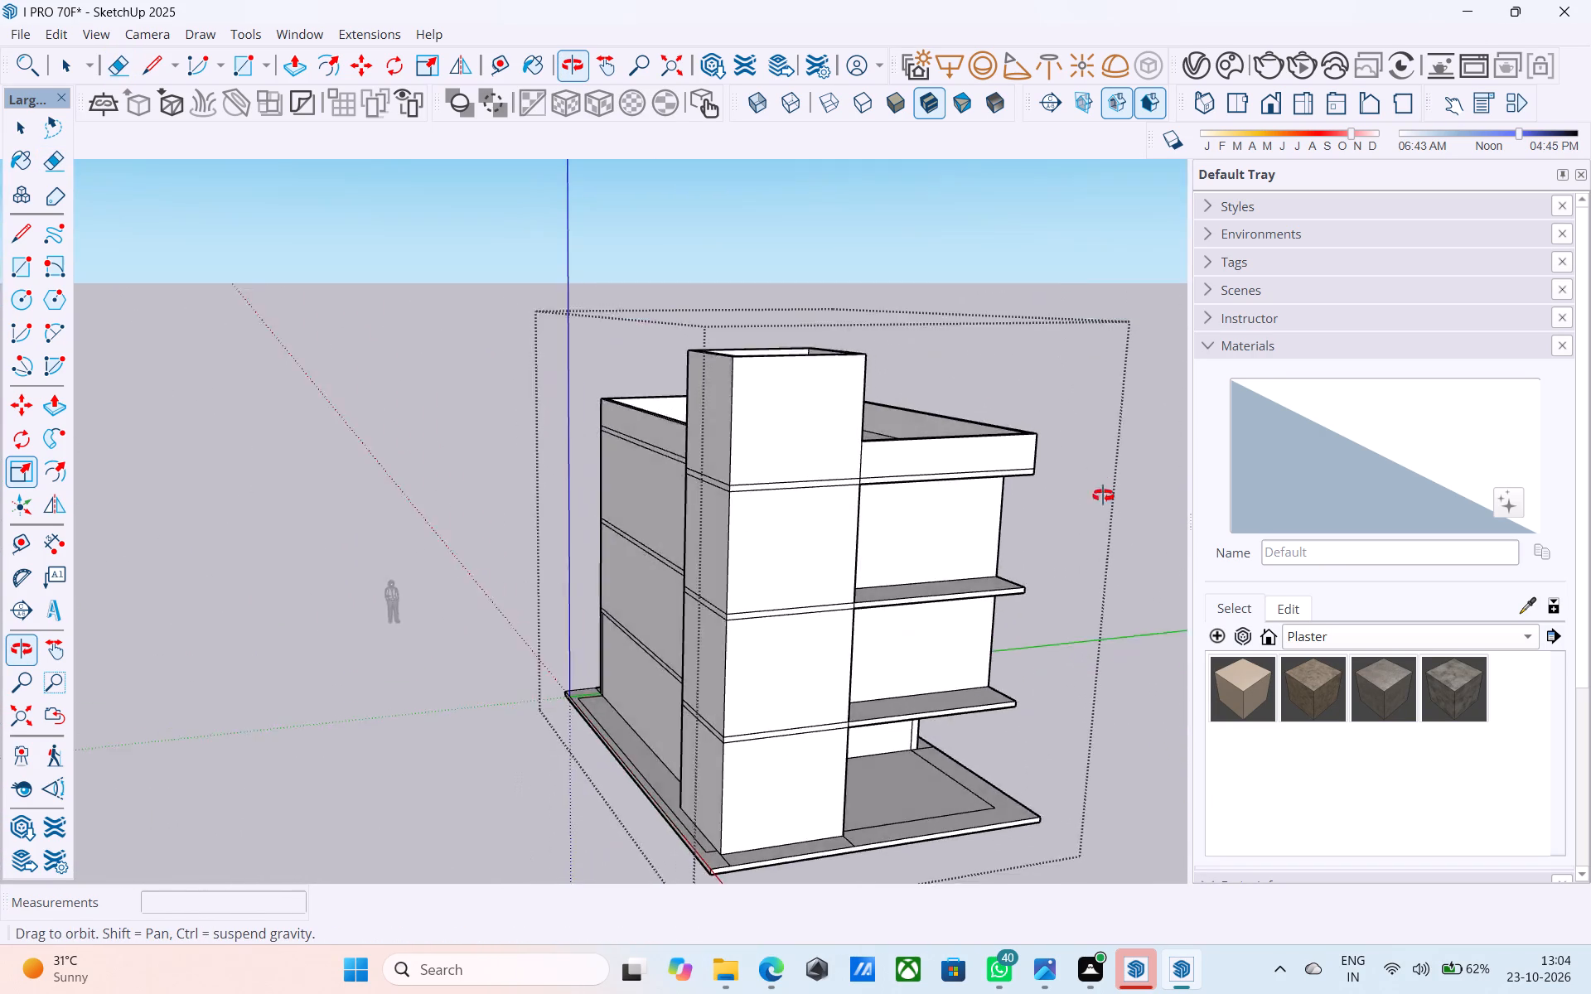
{"action": "middle_click_drag", "start_coordinate": [1103, 495], "coordinate": [1298, 528], "text": "shift"}
{"action": "middle_click_drag", "start_coordinate": [992, 610], "coordinate": [615, 663], "text": "shift"}
{"action": "middle_click_drag", "start_coordinate": [832, 648], "coordinate": [397, 659]}
{"action": "middle_click_drag", "start_coordinate": [526, 707], "coordinate": [679, 615], "text": "shift"}
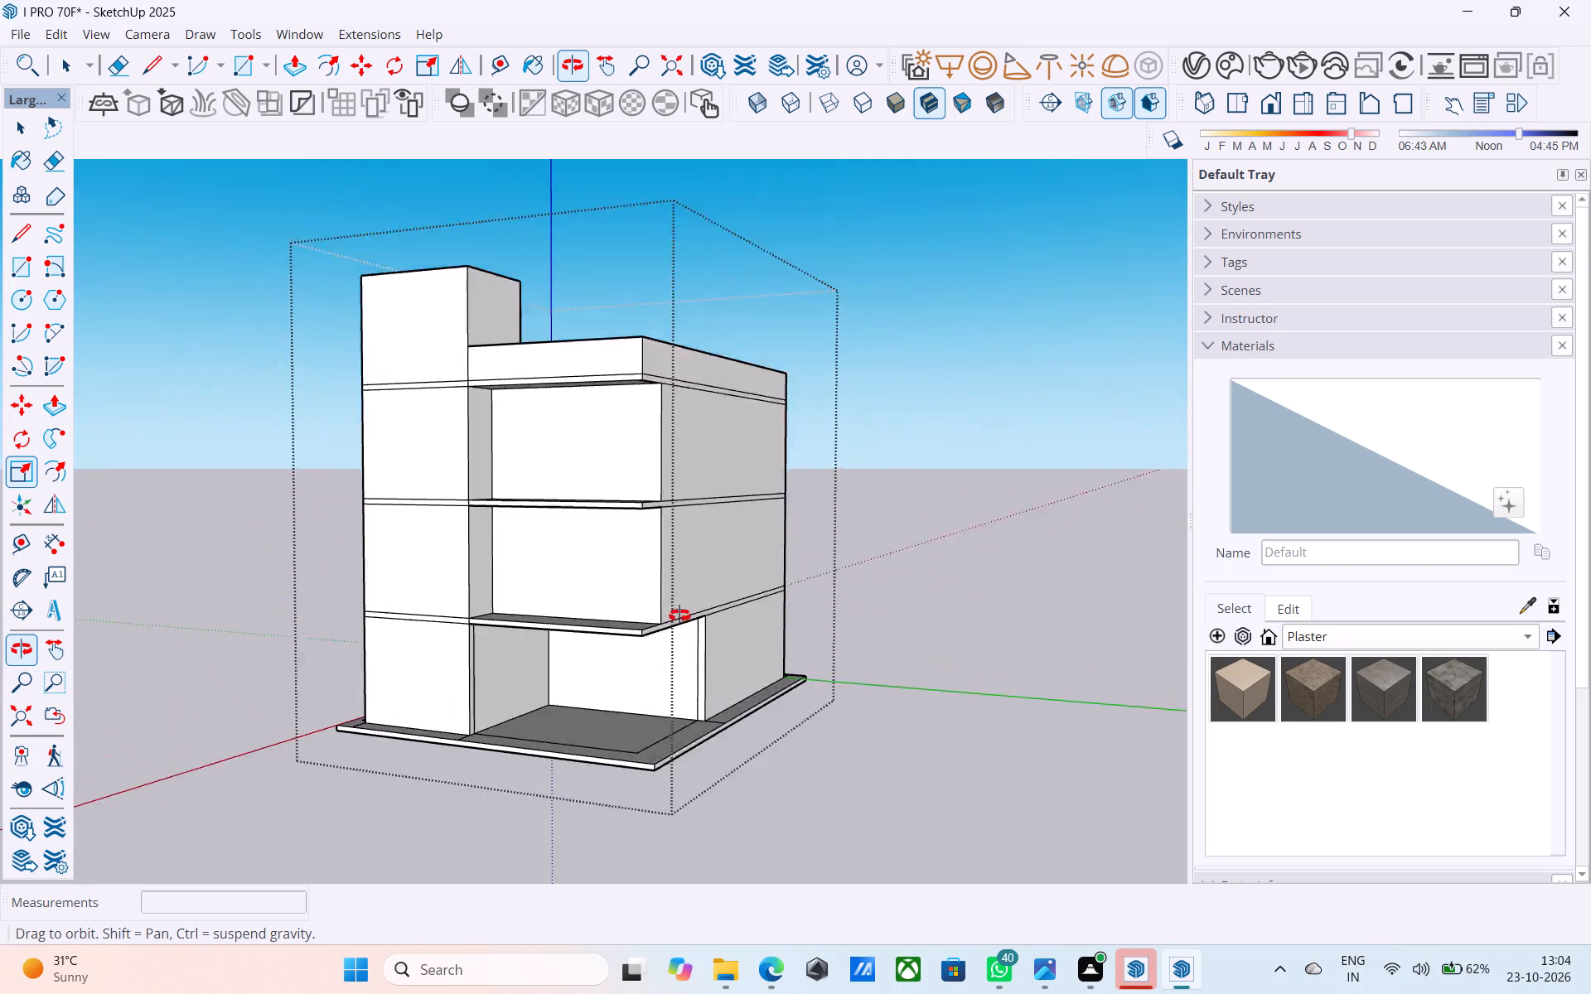
{"action": "middle_click_drag", "start_coordinate": [679, 615], "coordinate": [688, 630], "text": "shift"}
{"action": "scroll", "coordinate": [688, 630], "scroll_direction": "down", "scroll_amount": 4}
{"action": "middle_click_drag", "start_coordinate": [683, 628], "coordinate": [727, 648], "text": "shift"}
{"action": "scroll", "coordinate": [706, 712], "scroll_direction": "up", "scroll_amount": 13}
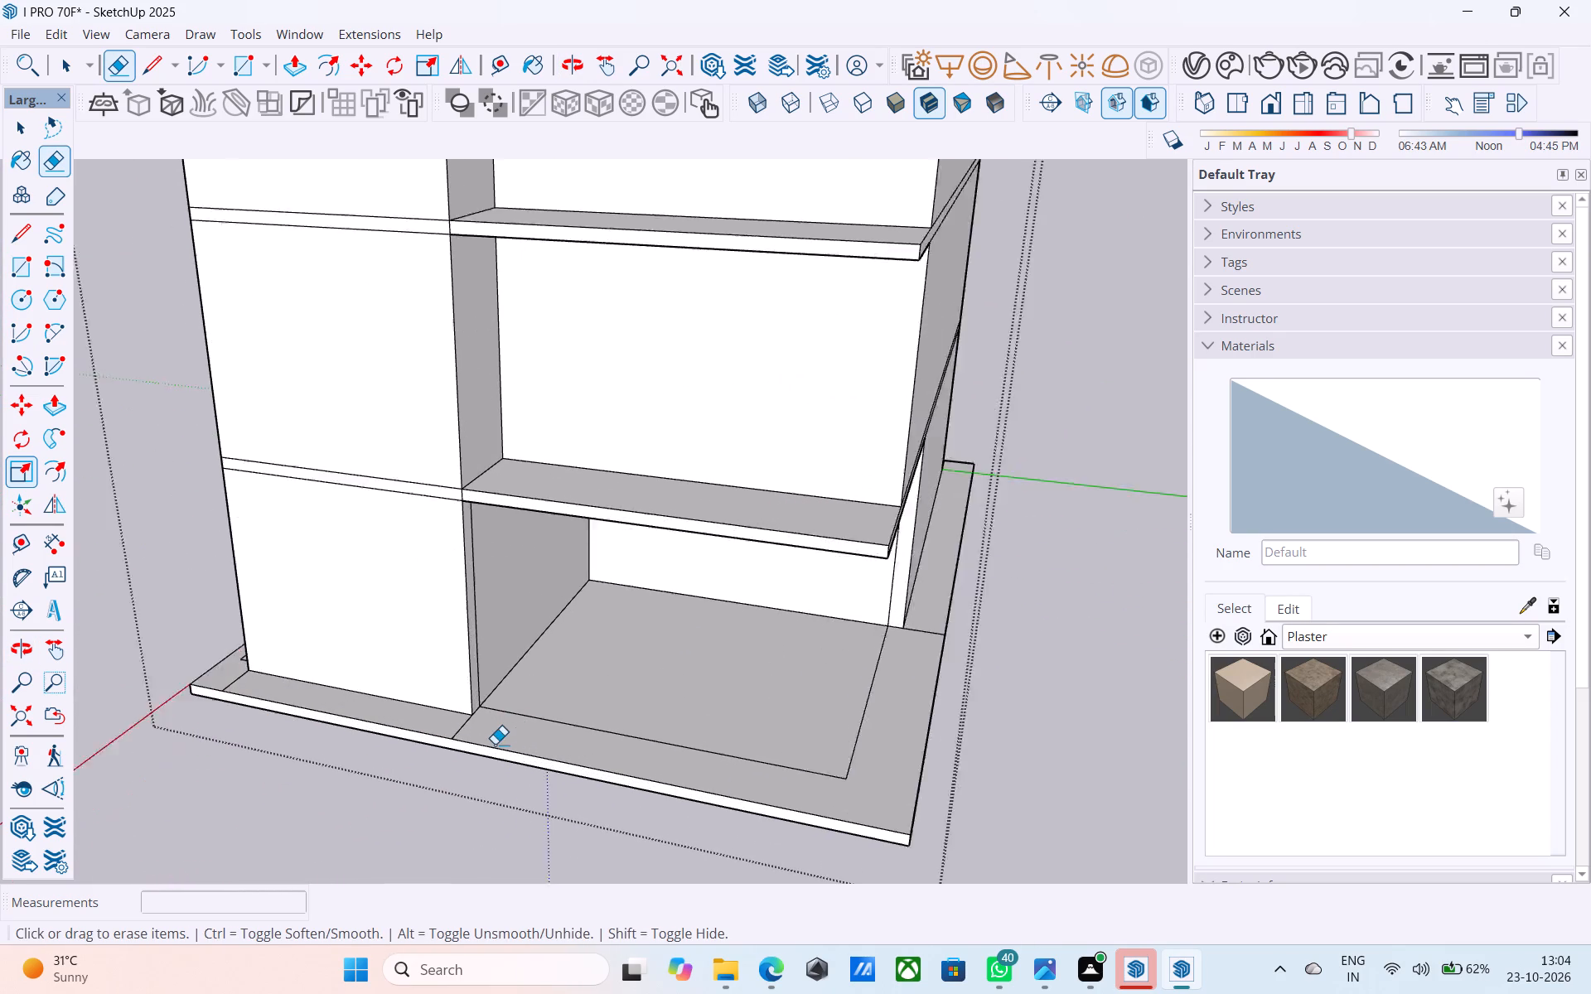
Erase the short stray lines crossing the base slab's front strip at the tower's corners.
{"action": "left_click", "coordinate": [449, 720]}
{"action": "scroll", "coordinate": [442, 705], "scroll_direction": "down", "scroll_amount": 6}
{"action": "middle_click_drag", "start_coordinate": [460, 636], "coordinate": [467, 714]}
{"action": "scroll", "coordinate": [471, 728], "scroll_direction": "up", "scroll_amount": 7}
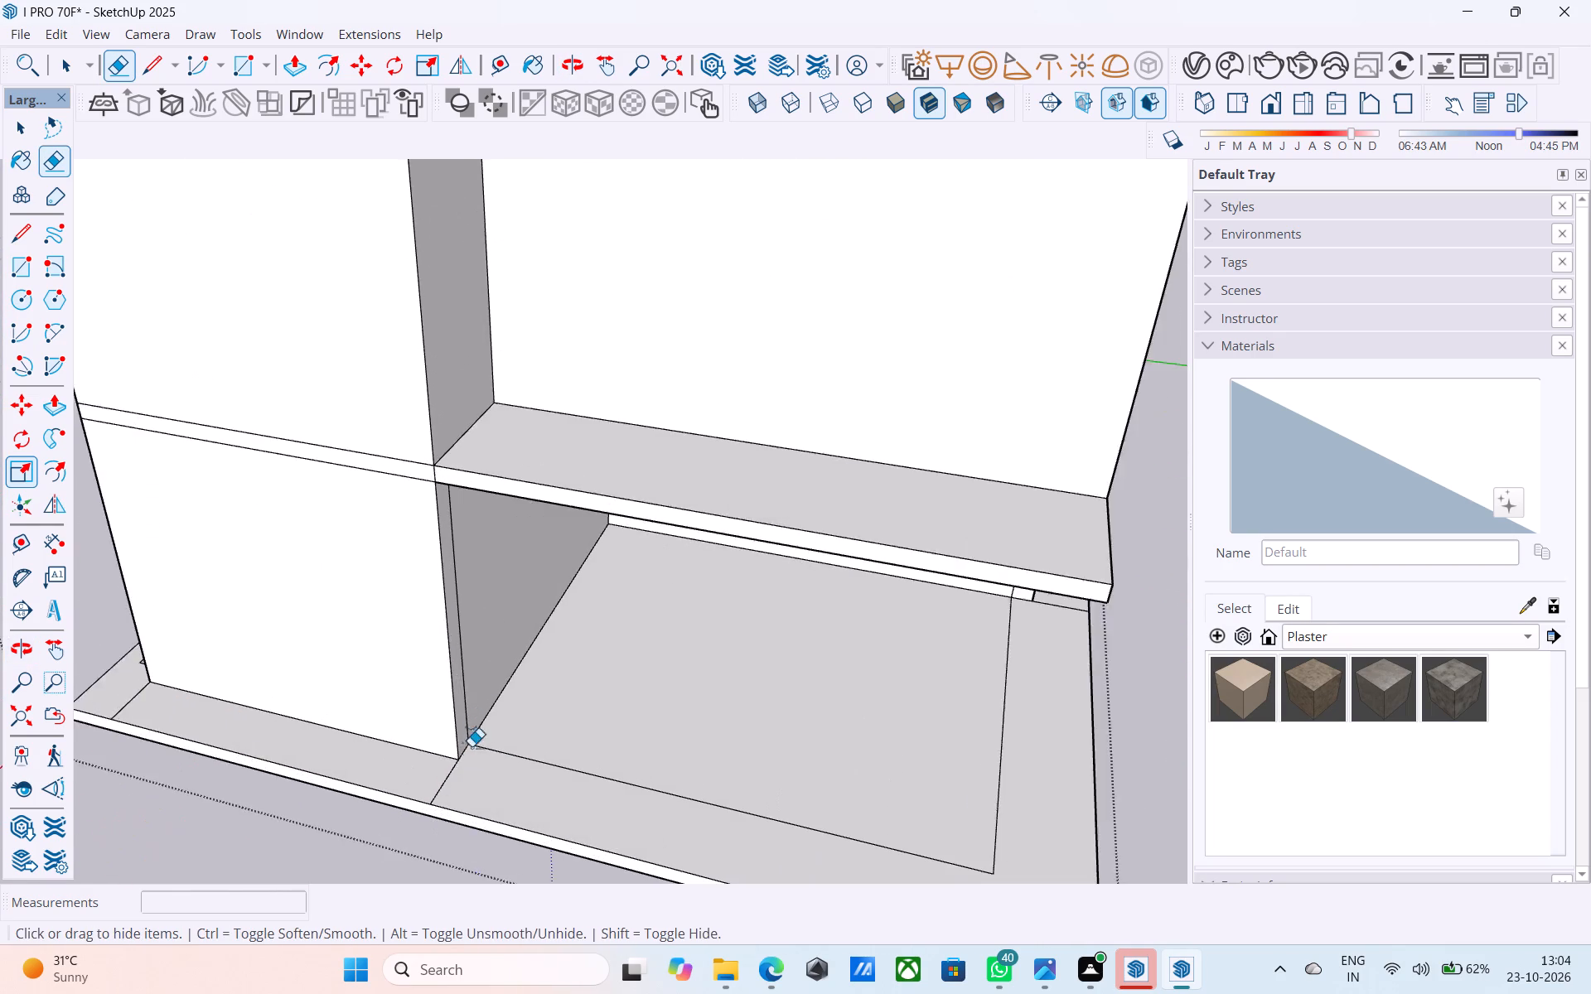
{"action": "scroll", "coordinate": [471, 746], "scroll_direction": "up", "scroll_amount": 3}
{"action": "left_click_drag", "start_coordinate": [450, 784], "coordinate": [442, 785]}
{"action": "scroll", "coordinate": [422, 633], "scroll_direction": "down", "scroll_amount": 12}
{"action": "scroll", "coordinate": [773, 736], "scroll_direction": "up", "scroll_amount": 5}
{"action": "middle_click_drag", "start_coordinate": [641, 725], "coordinate": [1226, 696], "text": "shift"}
{"action": "scroll", "coordinate": [679, 694], "scroll_direction": "up", "scroll_amount": 6}
{"action": "left_click_drag", "start_coordinate": [610, 743], "coordinate": [594, 750]}
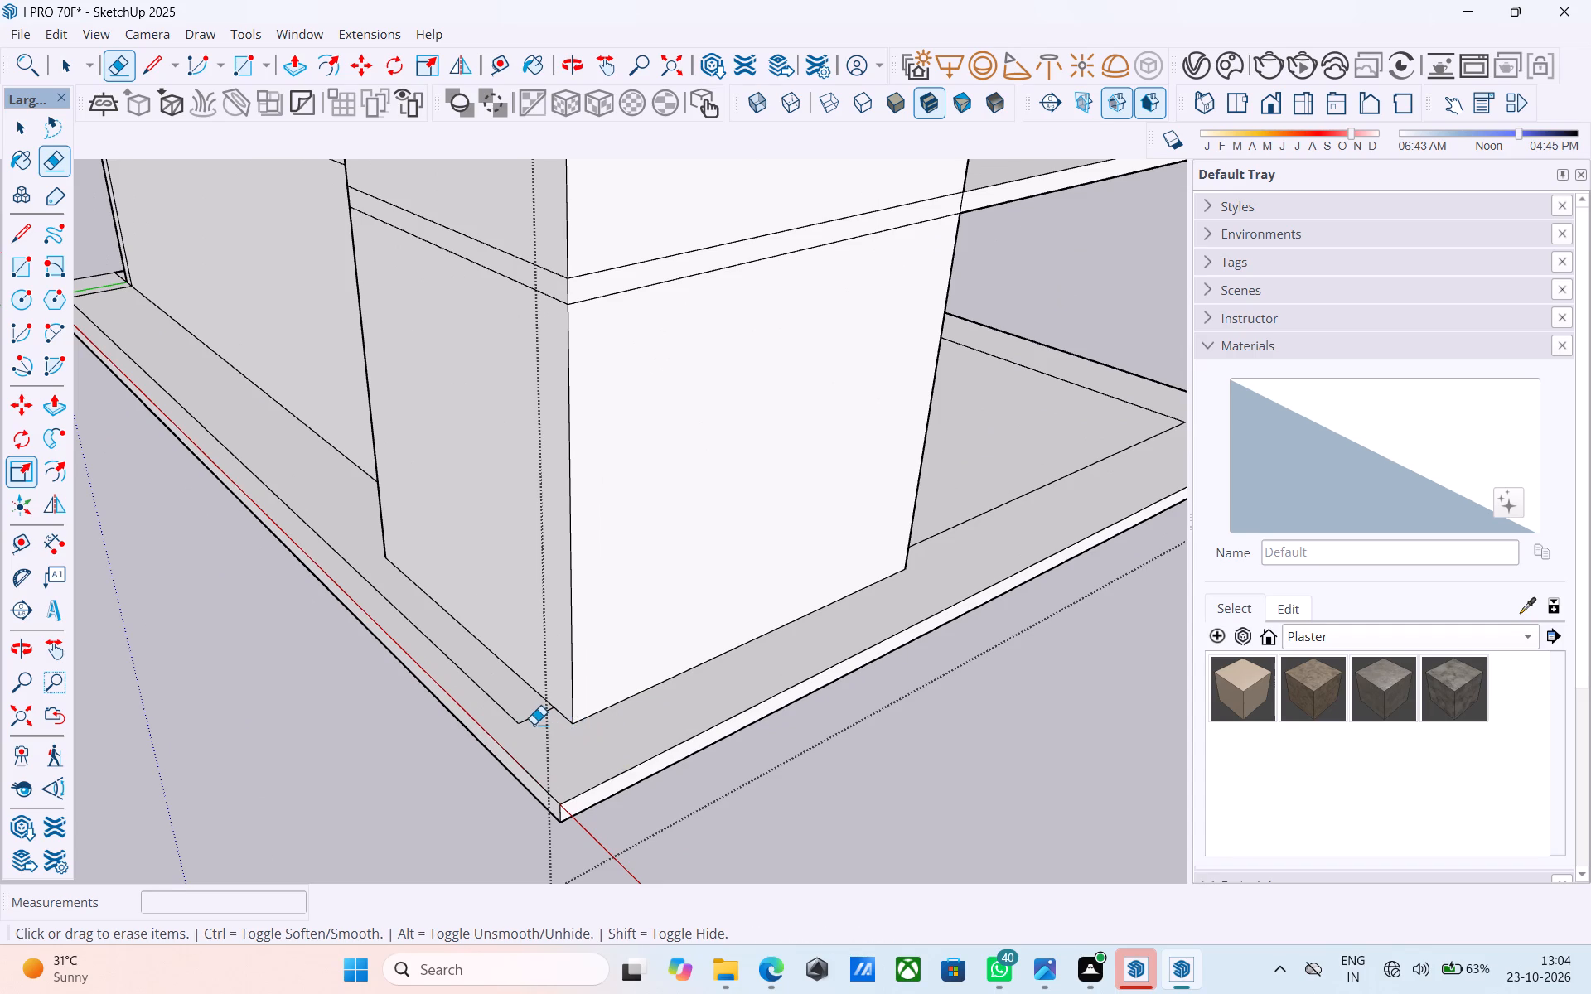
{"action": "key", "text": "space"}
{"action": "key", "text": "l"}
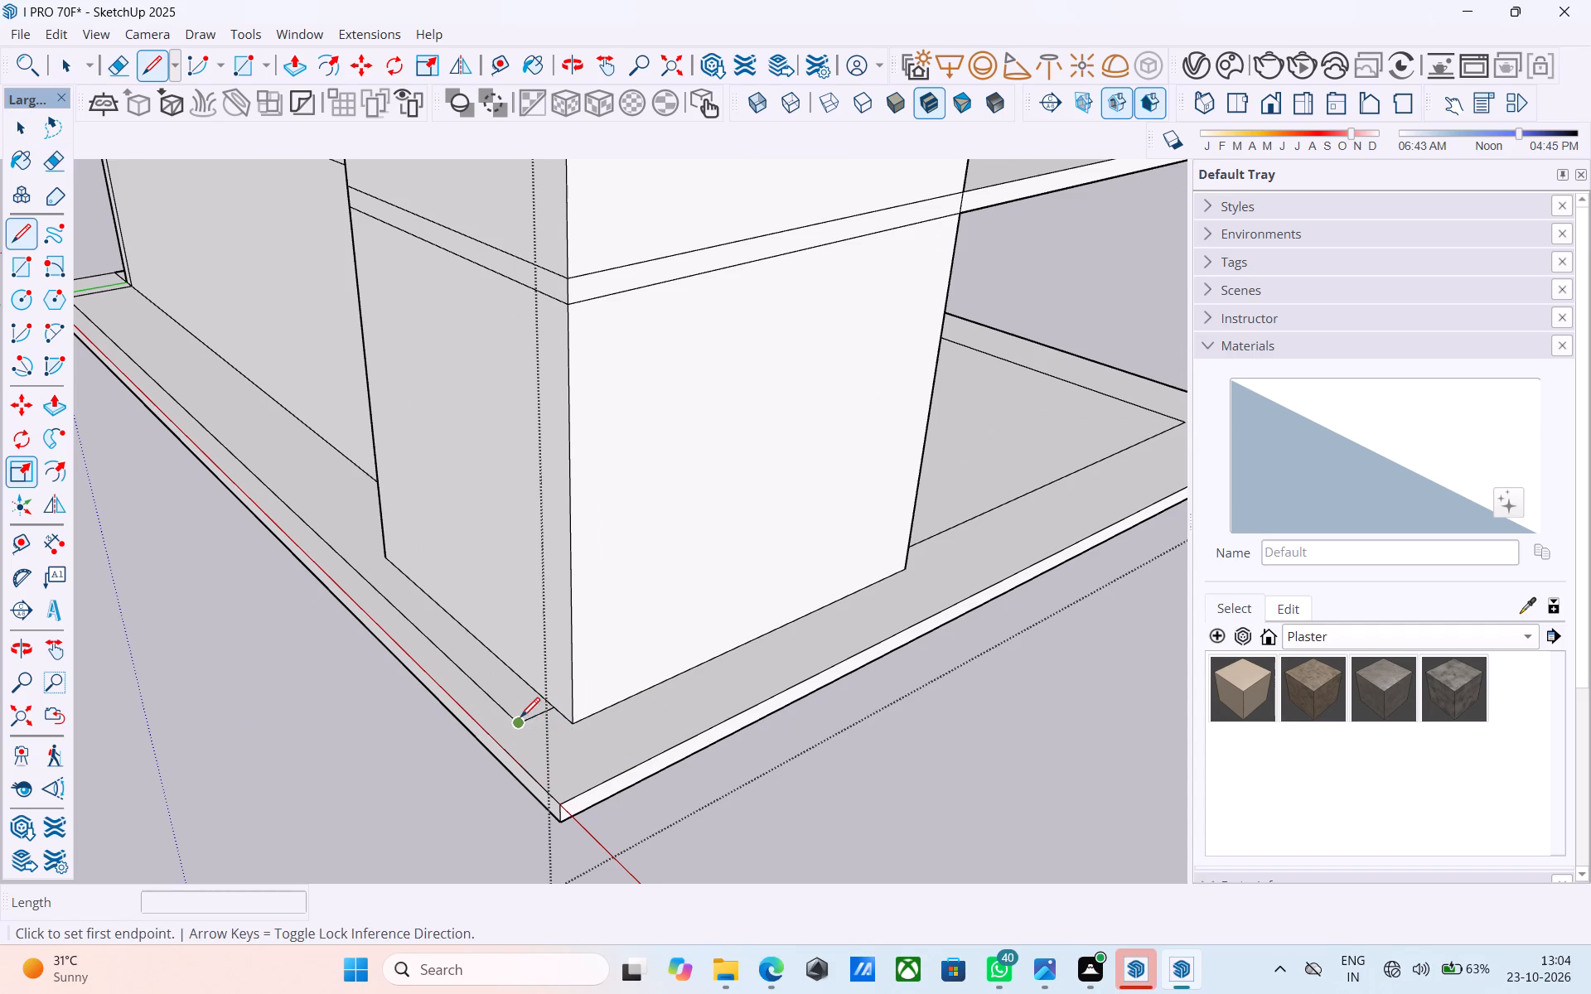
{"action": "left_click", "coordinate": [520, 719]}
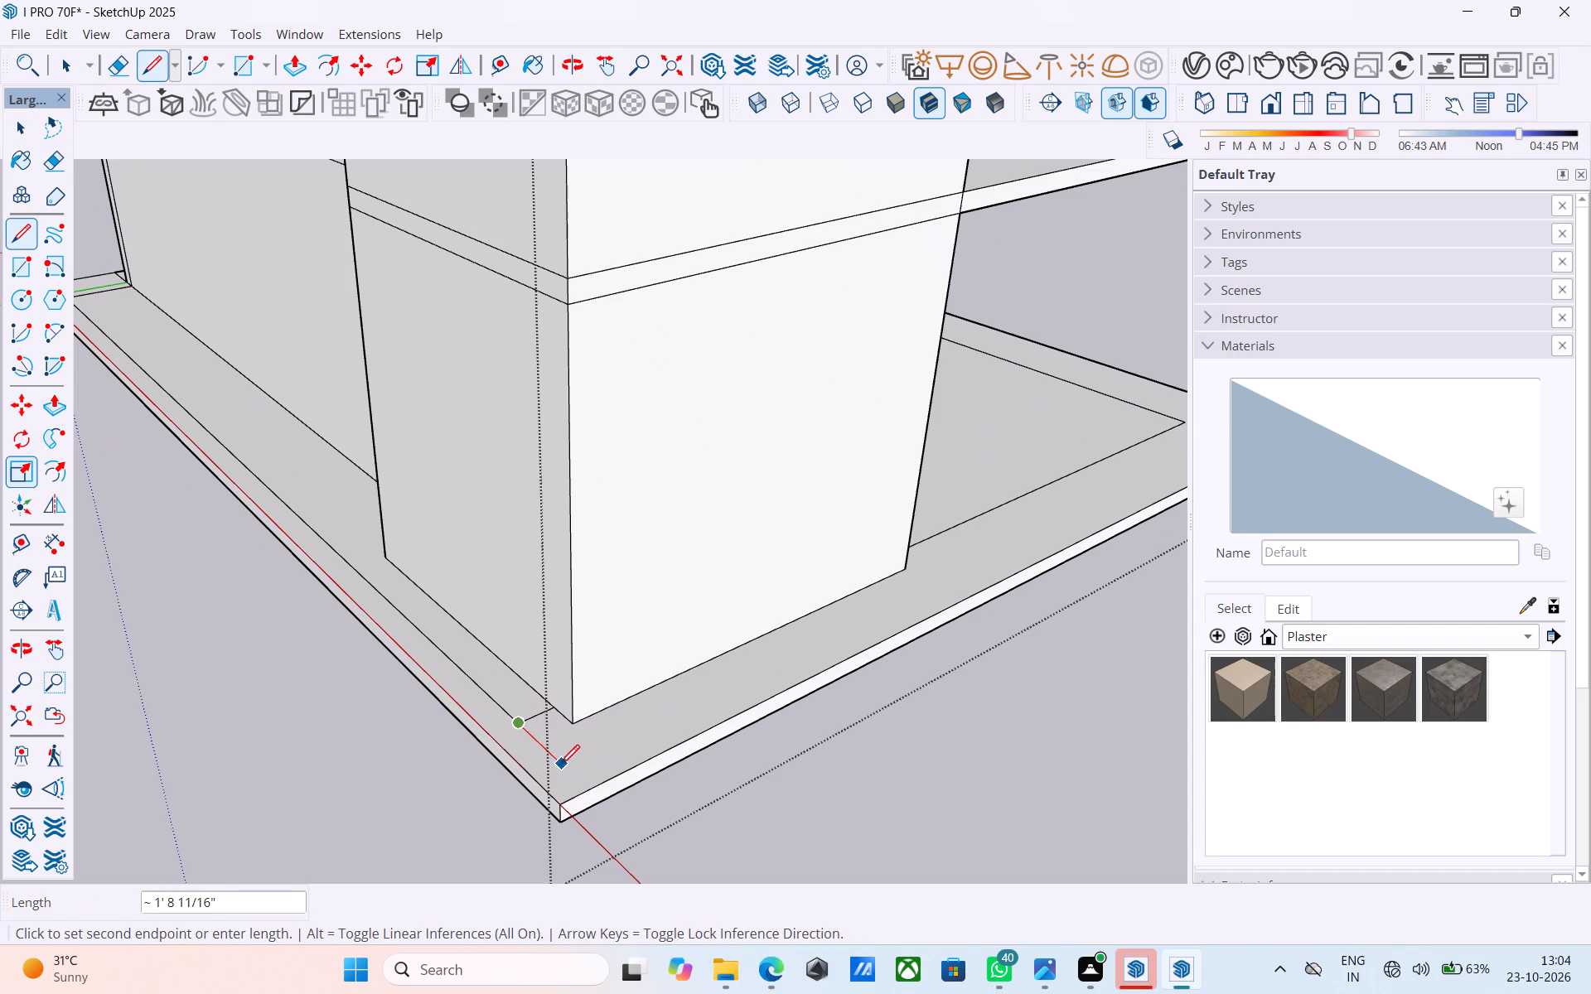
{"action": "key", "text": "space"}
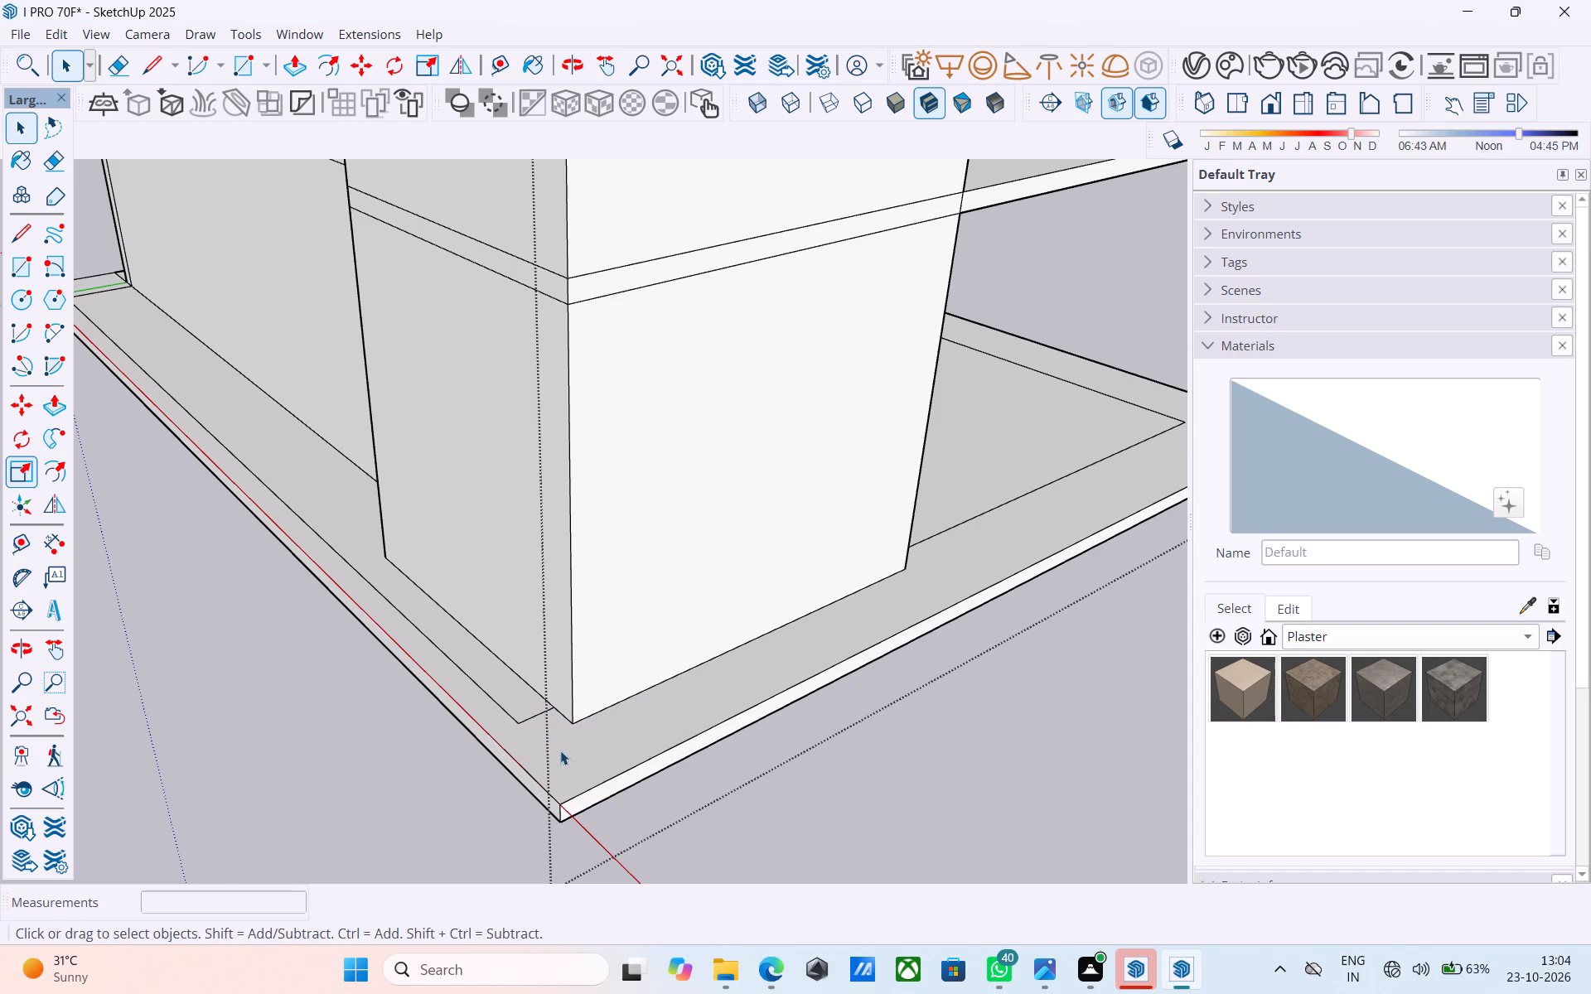
Copy the full top front edge of the base slab 6" inward toward the tower.
{"action": "left_click", "coordinate": [581, 790]}
{"action": "left_click", "coordinate": [670, 748], "text": "shift"}
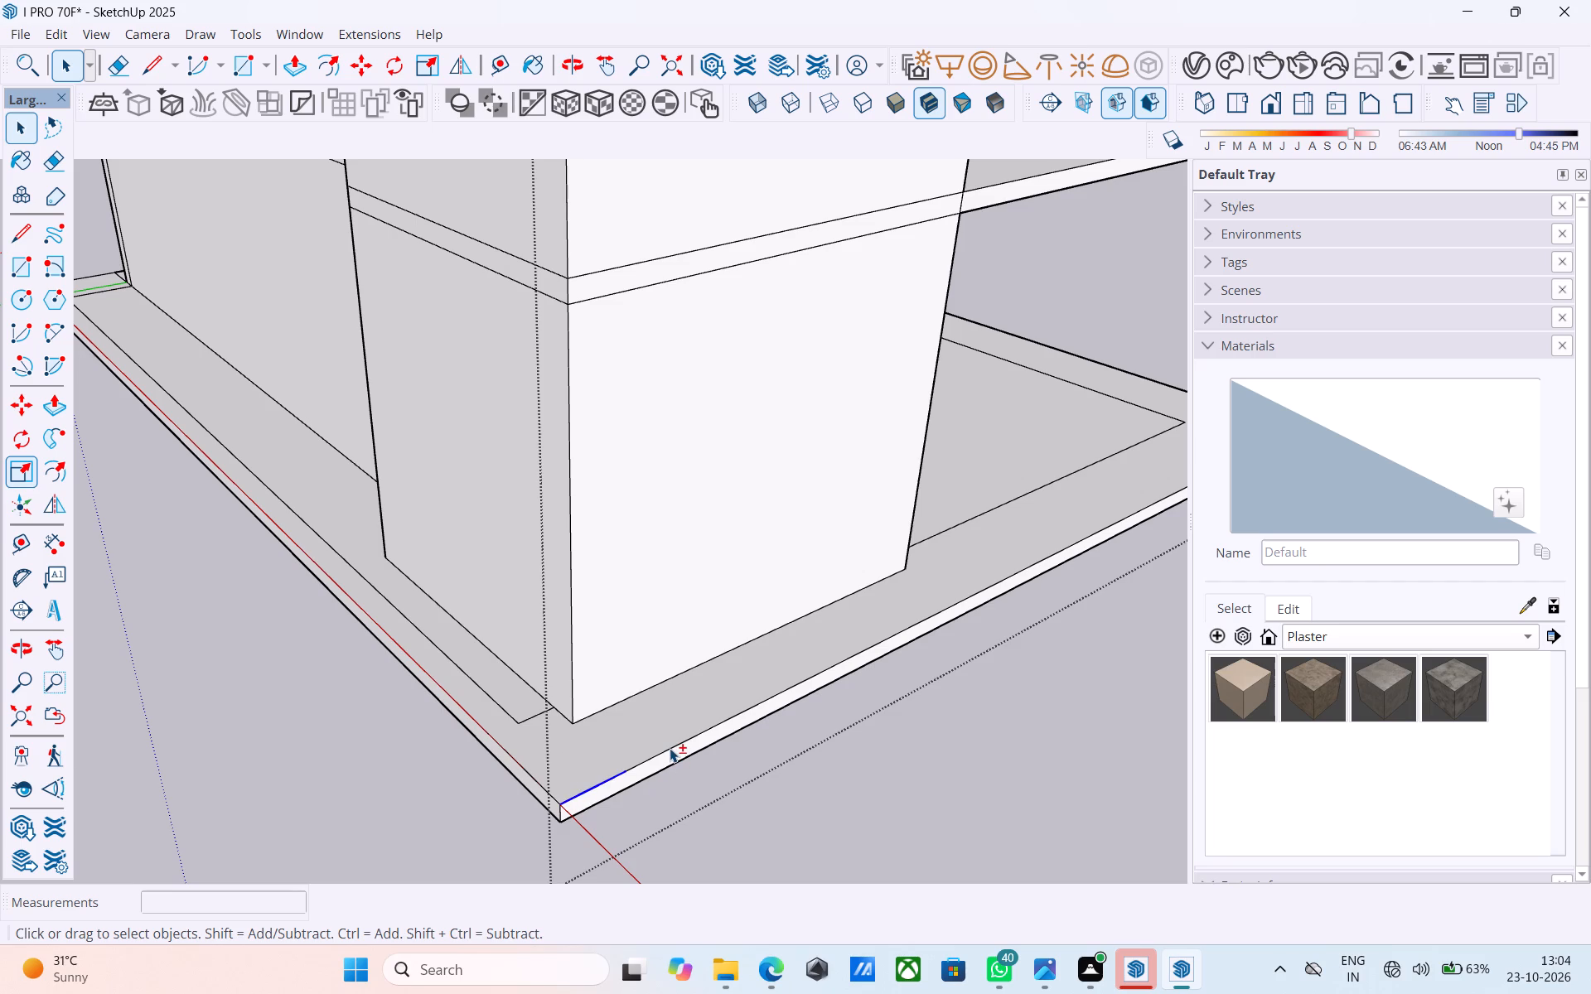
{"action": "left_click", "coordinate": [1008, 577], "text": "shift"}
{"action": "scroll", "coordinate": [934, 610], "scroll_direction": "down", "scroll_amount": 3, "text": "shift"}
{"action": "middle_click_drag", "start_coordinate": [901, 615], "coordinate": [747, 606], "text": "shift"}
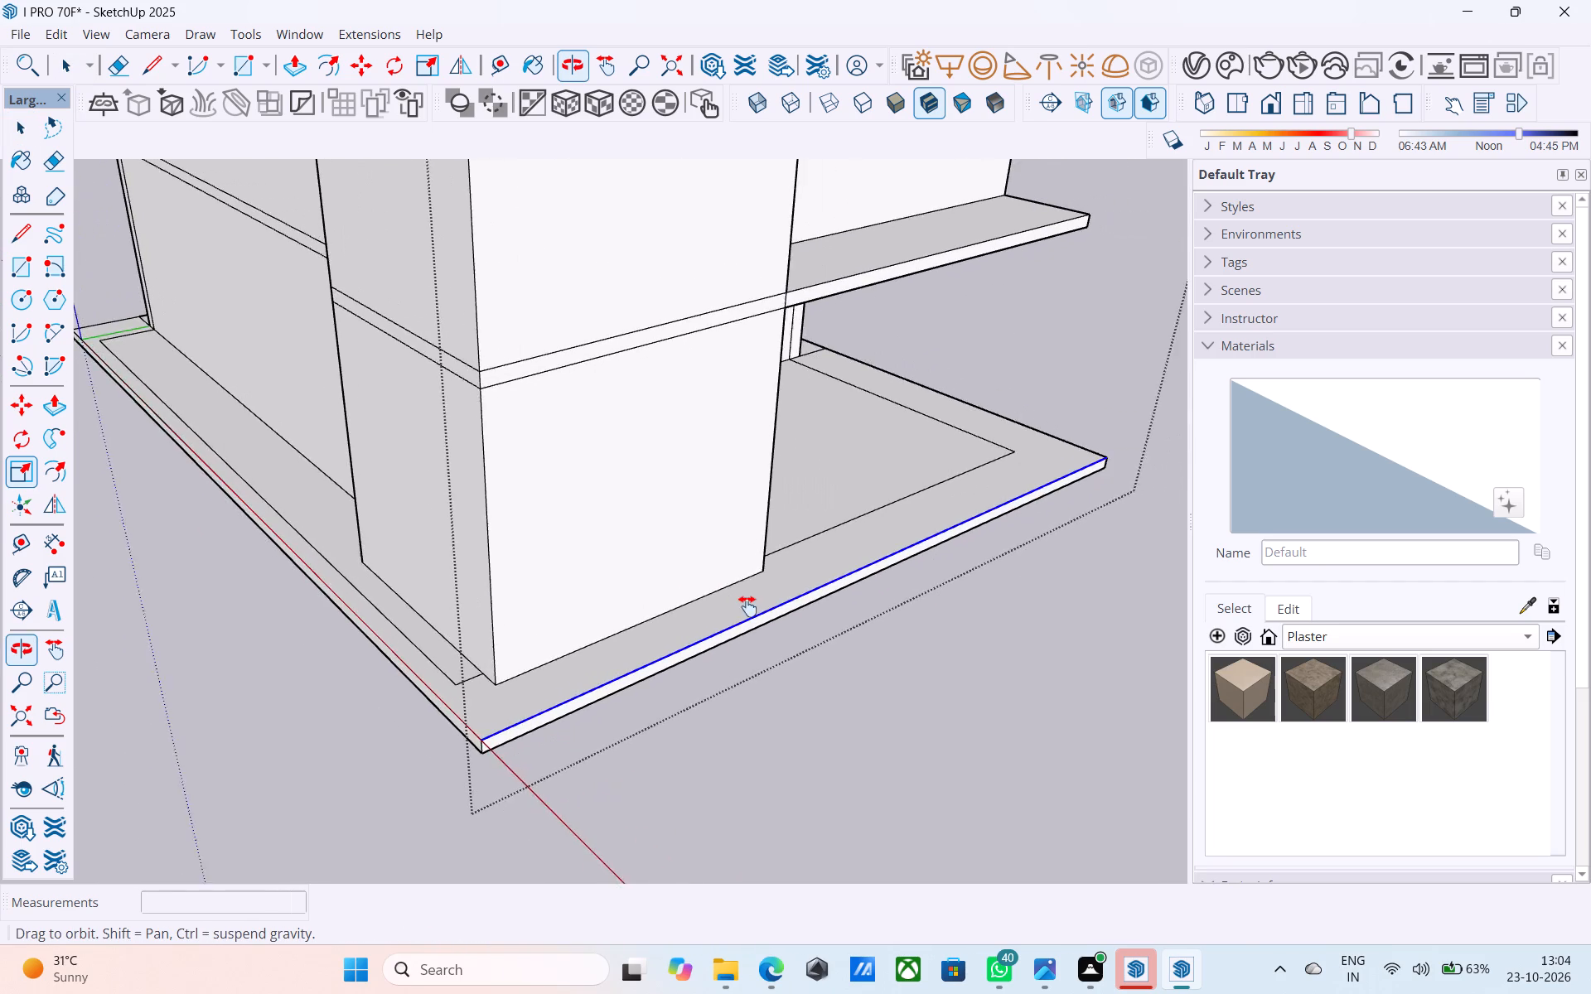
{"action": "middle_click_drag", "start_coordinate": [747, 606], "coordinate": [865, 567], "text": "shift"}
{"action": "key", "text": "m"}
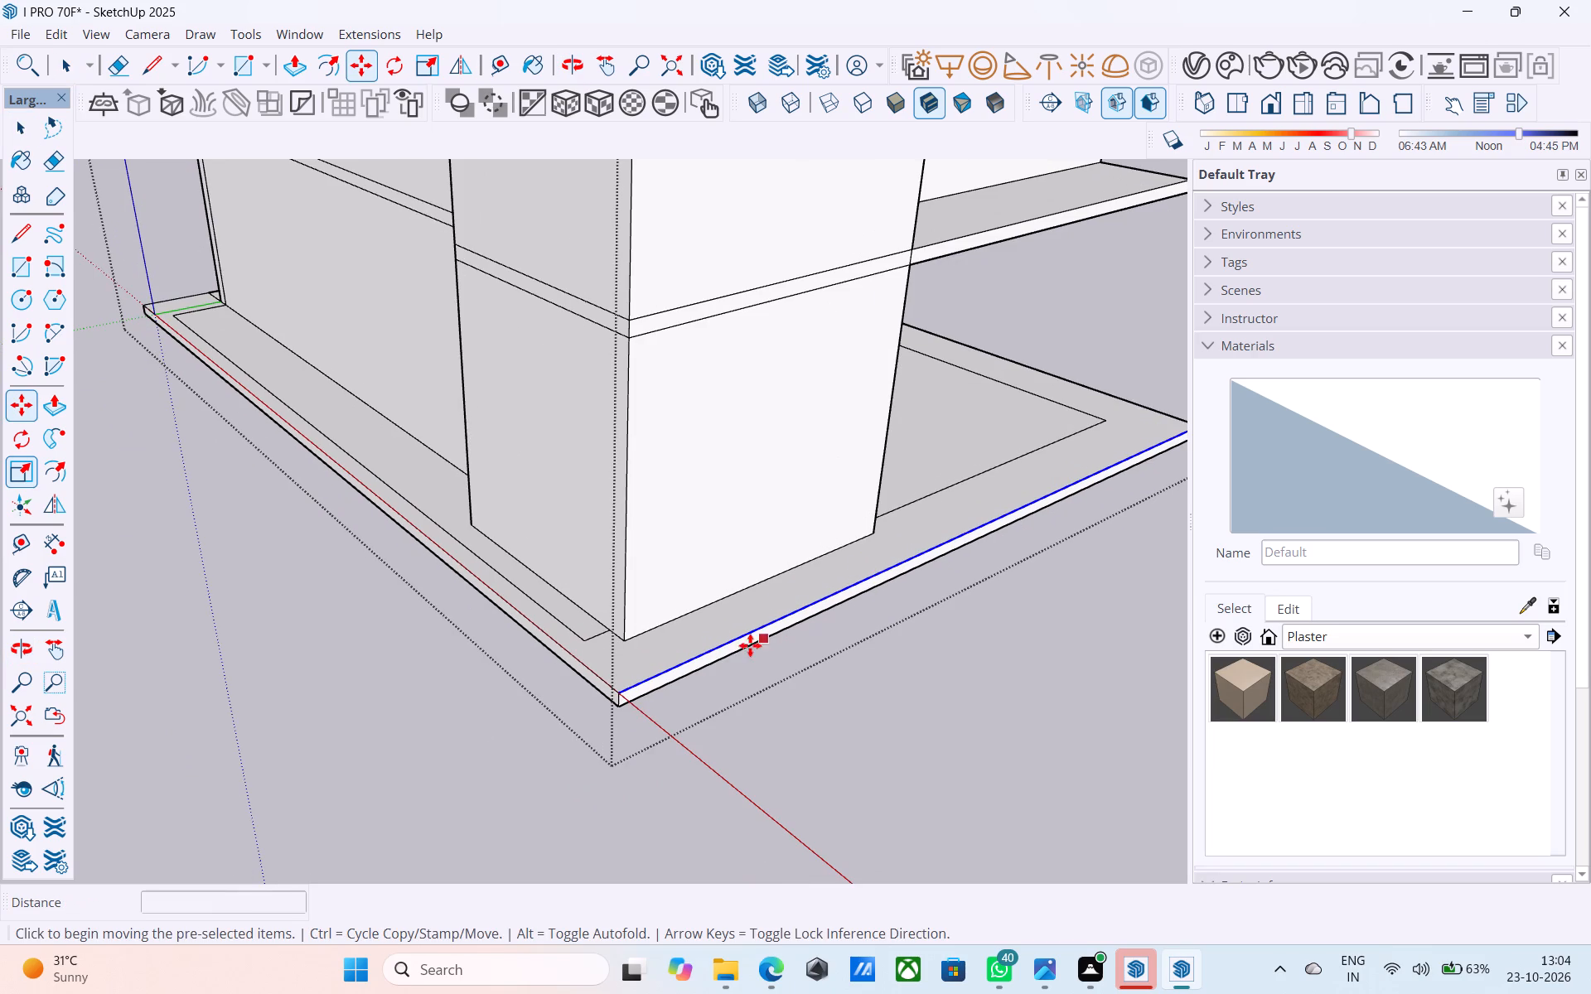
{"action": "middle_click_drag", "start_coordinate": [580, 694], "coordinate": [441, 768]}
{"action": "scroll", "coordinate": [454, 762], "scroll_direction": "up", "scroll_amount": 6}
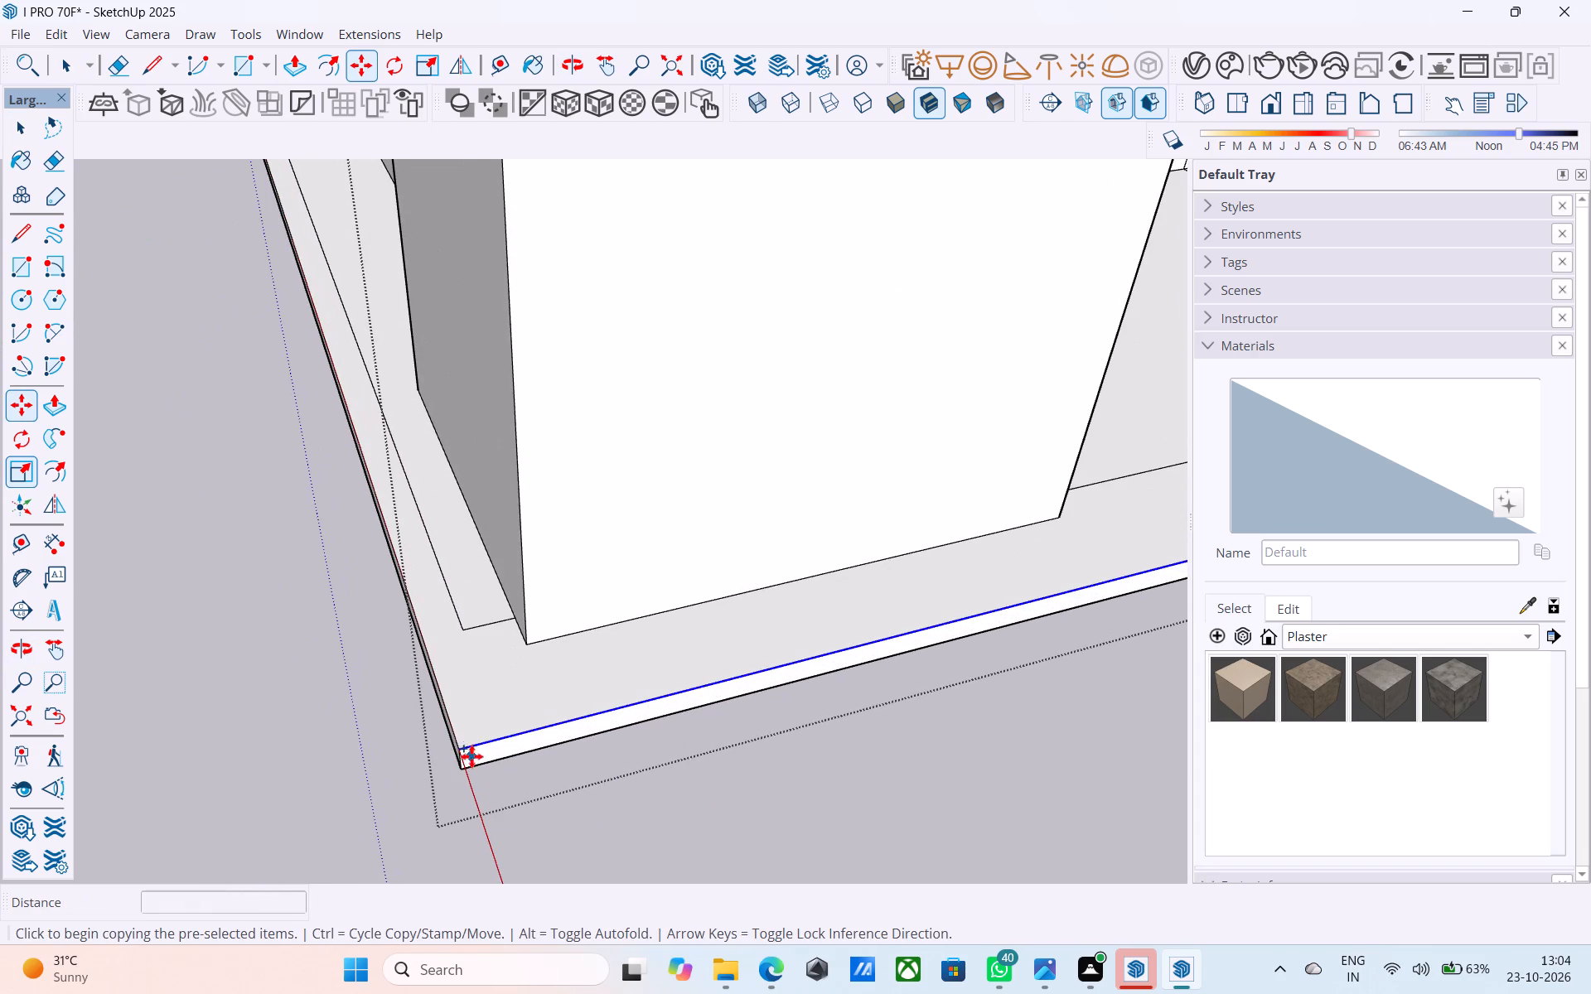
{"action": "left_click", "coordinate": [469, 750]}
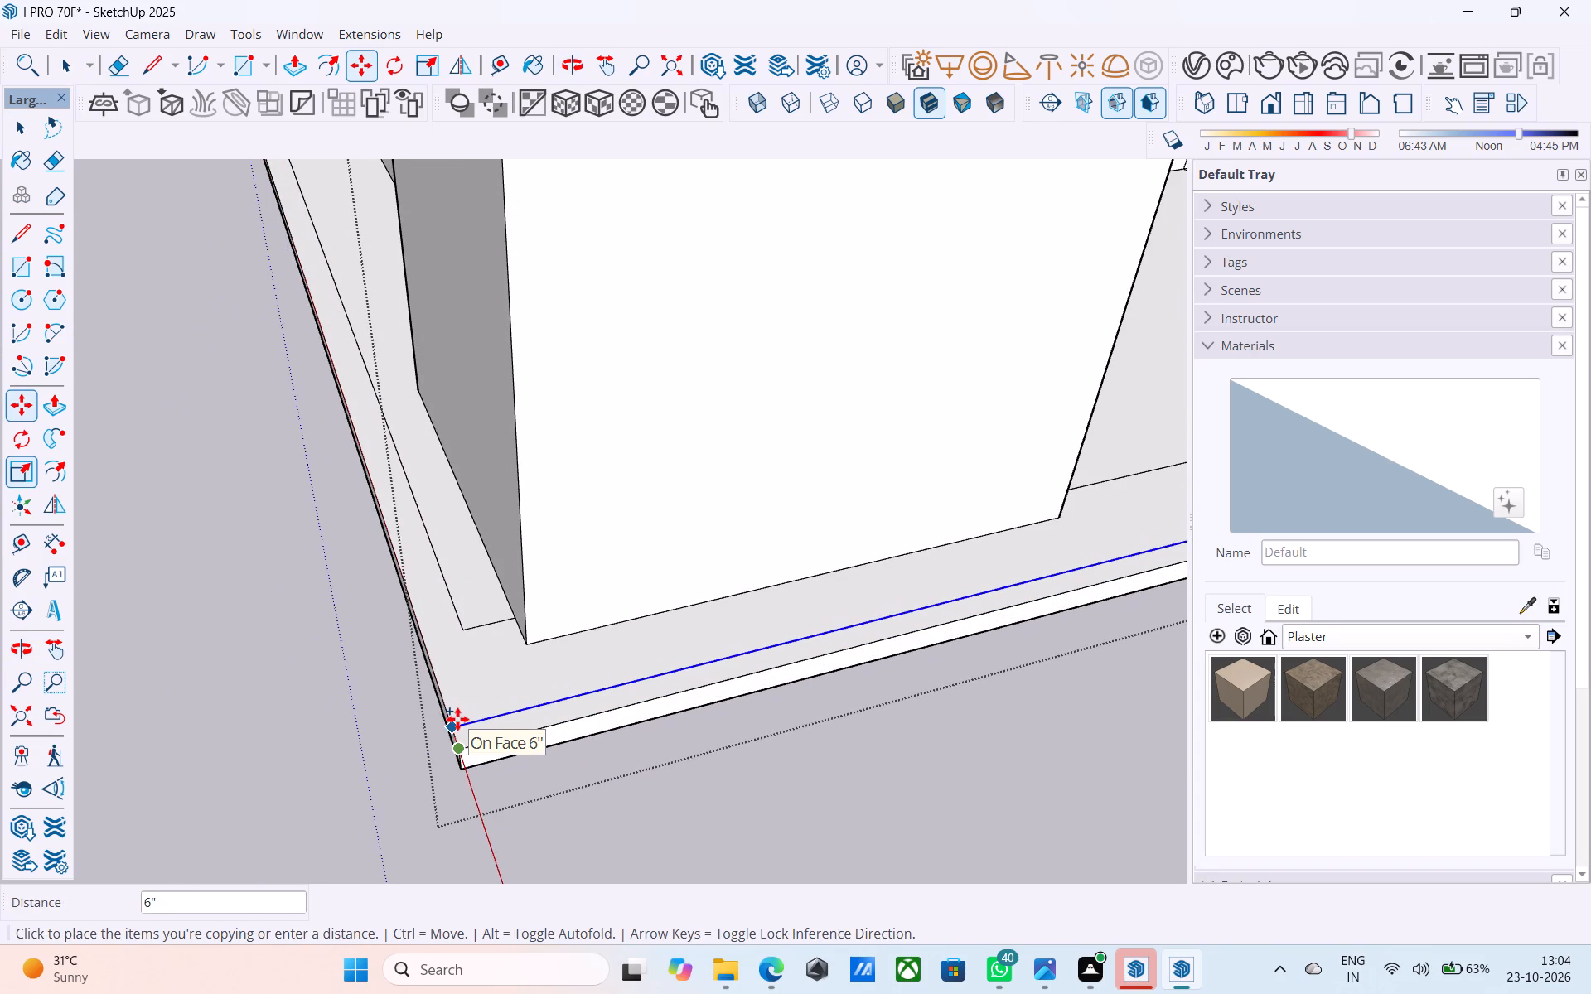
{"action": "left_click", "coordinate": [457, 719]}
Draw a 2' 3" line extending the side inset line to the copied front edge.
{"action": "key", "text": "l"}
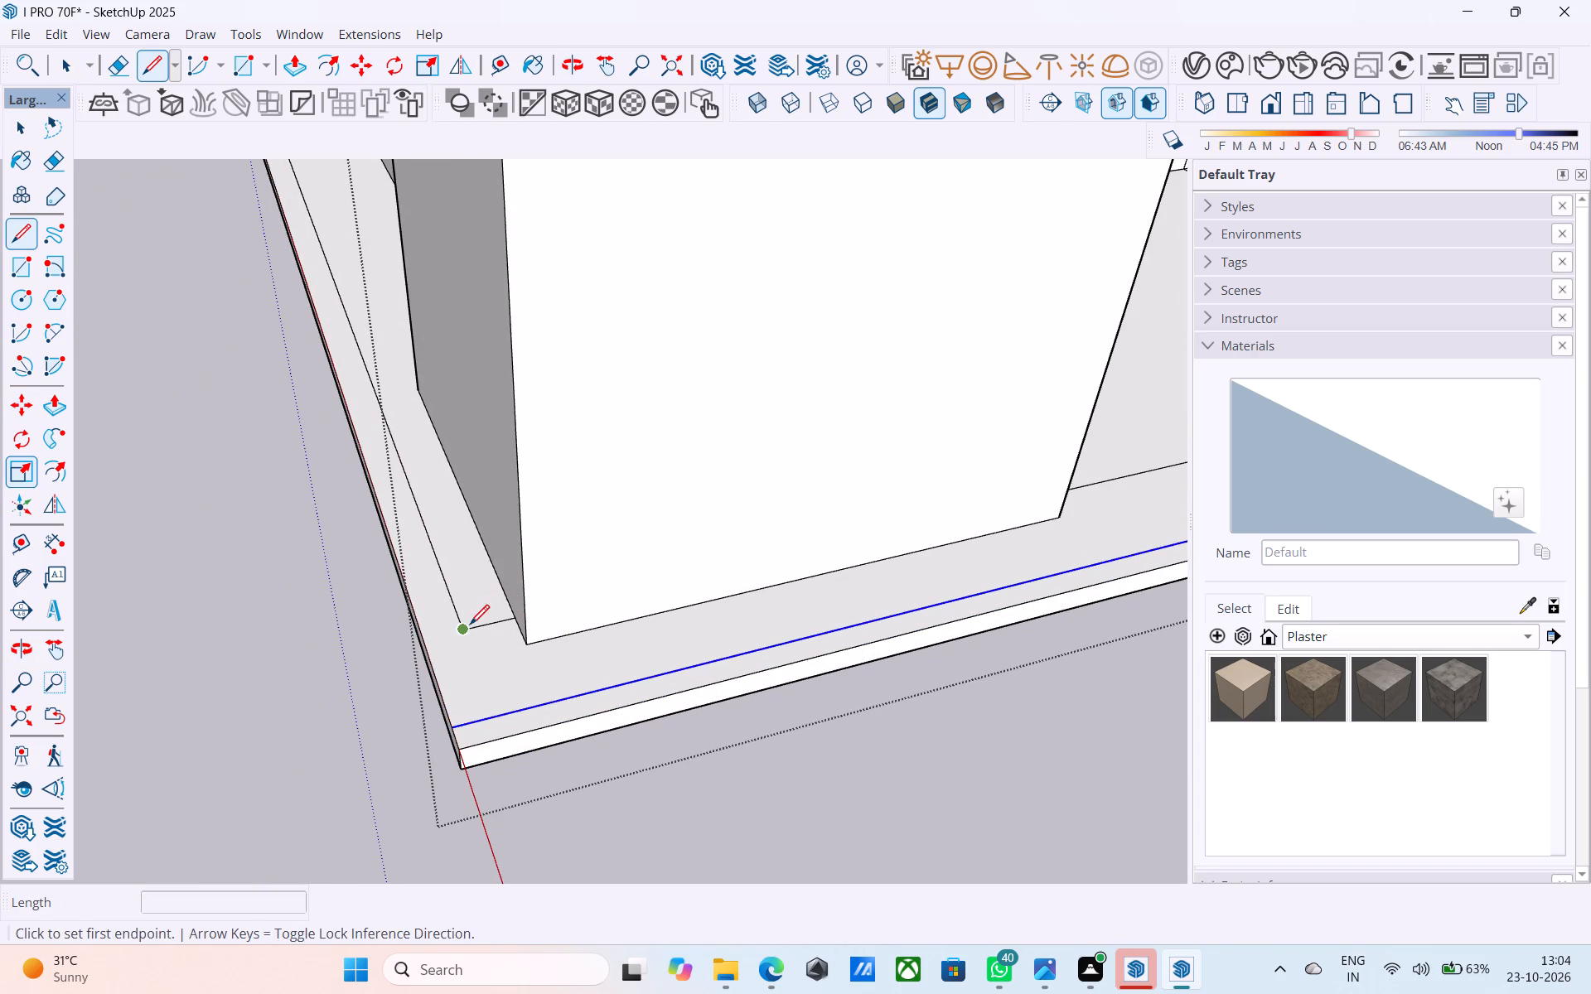
{"action": "left_click", "coordinate": [467, 627]}
{"action": "left_click", "coordinate": [495, 717]}
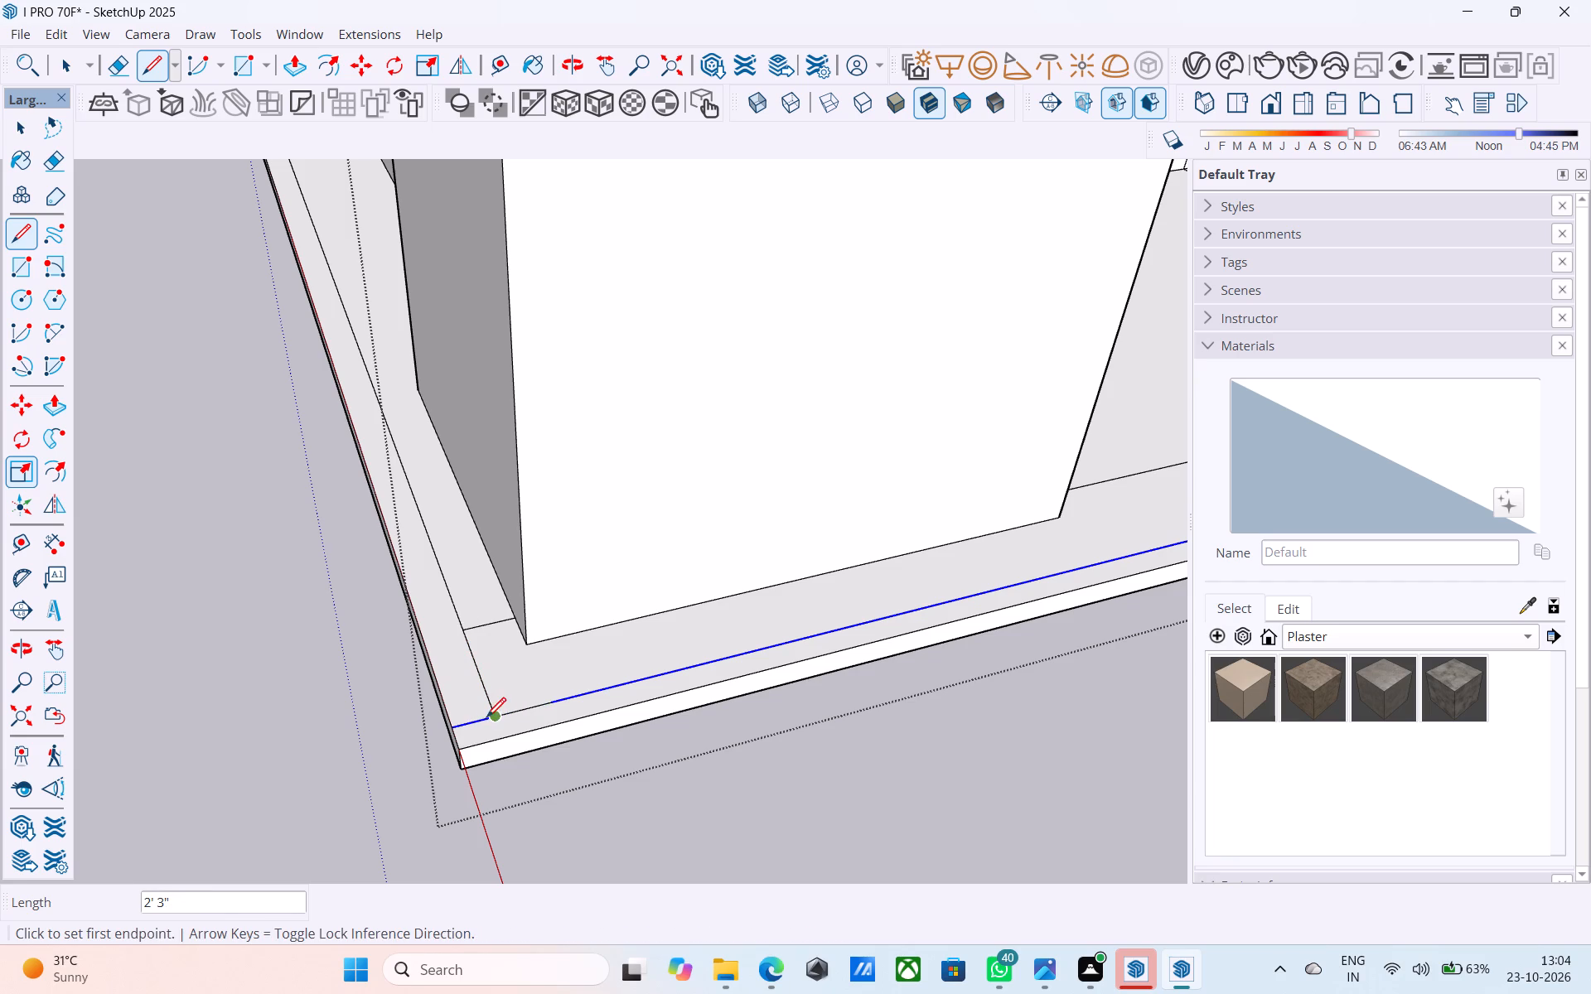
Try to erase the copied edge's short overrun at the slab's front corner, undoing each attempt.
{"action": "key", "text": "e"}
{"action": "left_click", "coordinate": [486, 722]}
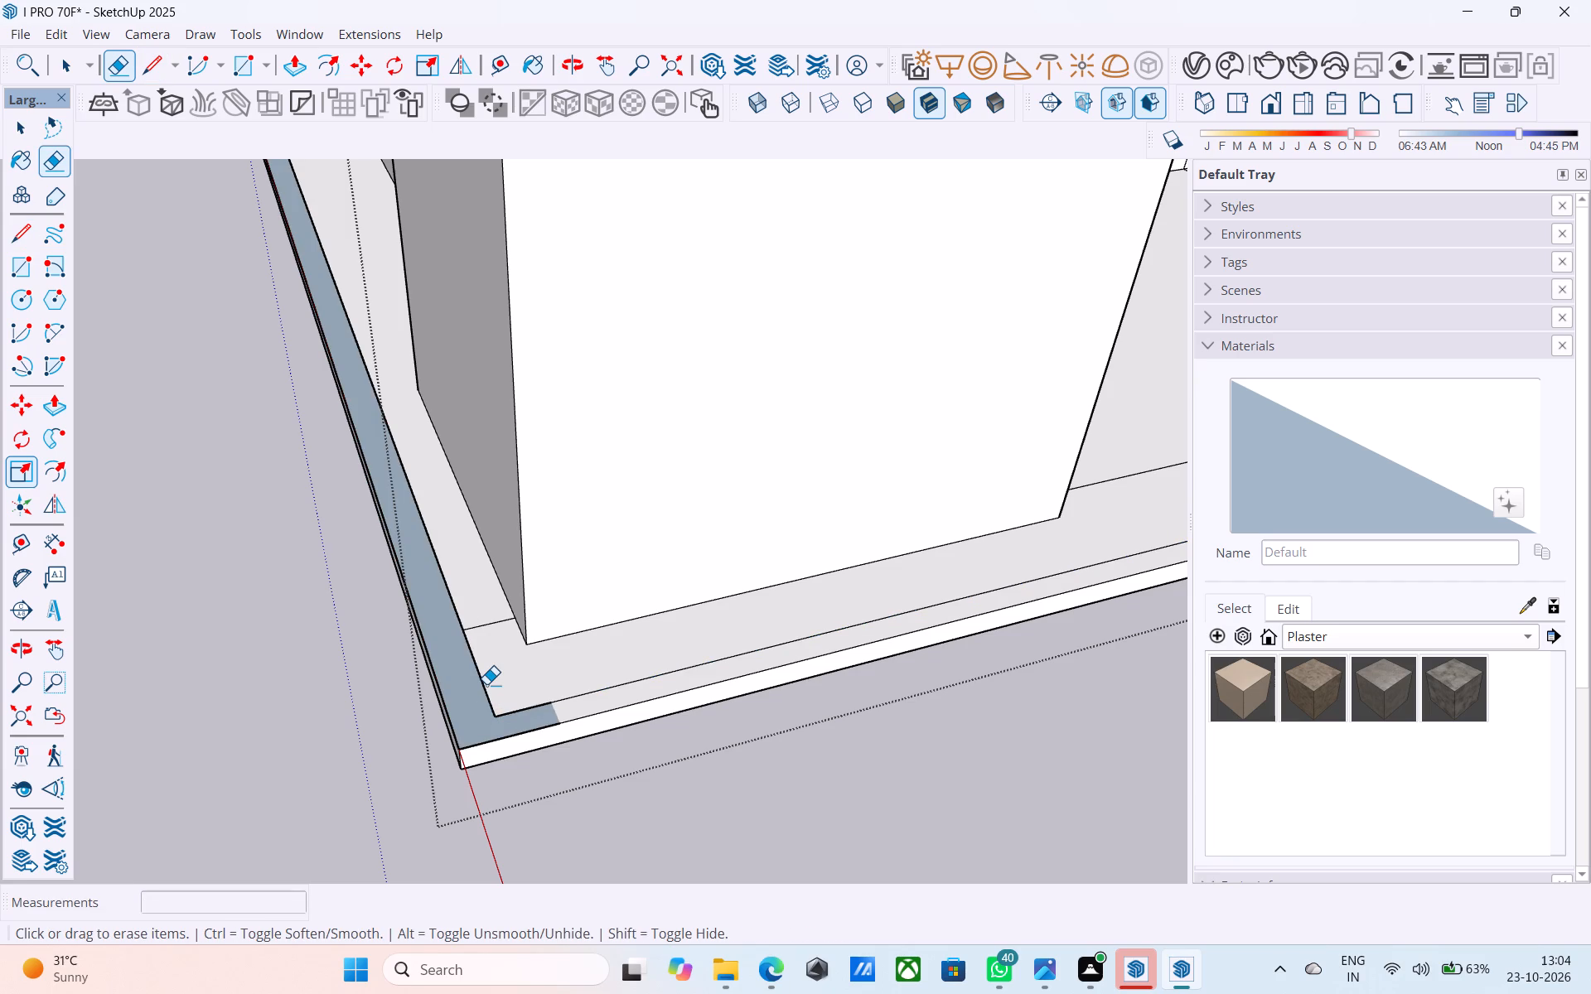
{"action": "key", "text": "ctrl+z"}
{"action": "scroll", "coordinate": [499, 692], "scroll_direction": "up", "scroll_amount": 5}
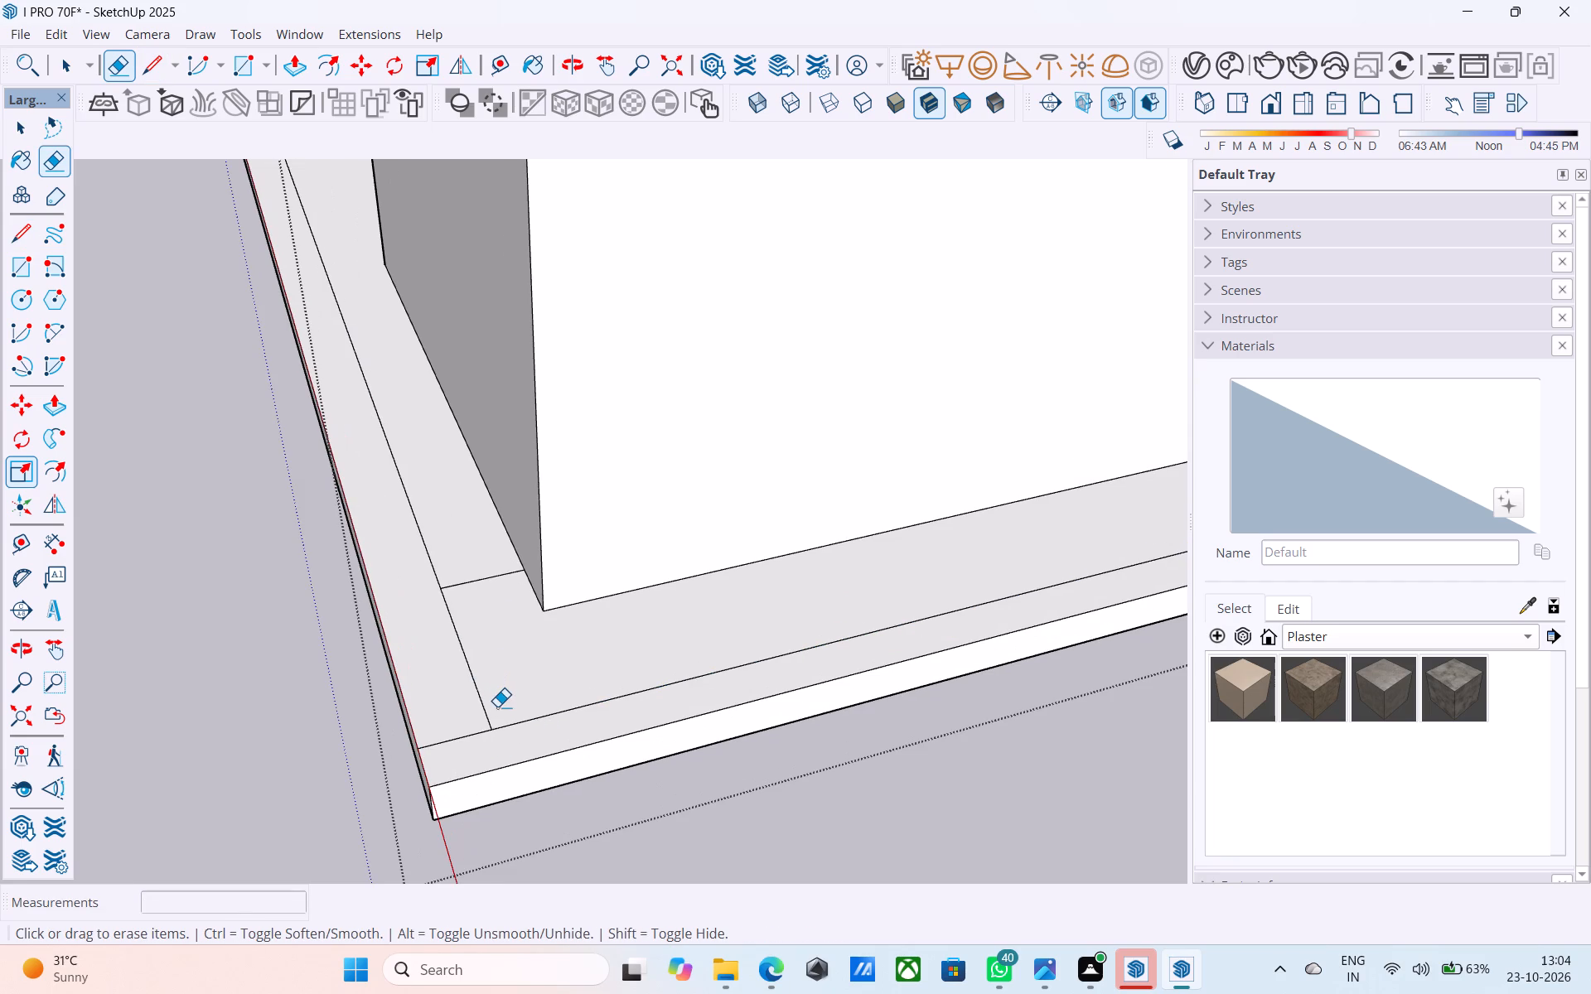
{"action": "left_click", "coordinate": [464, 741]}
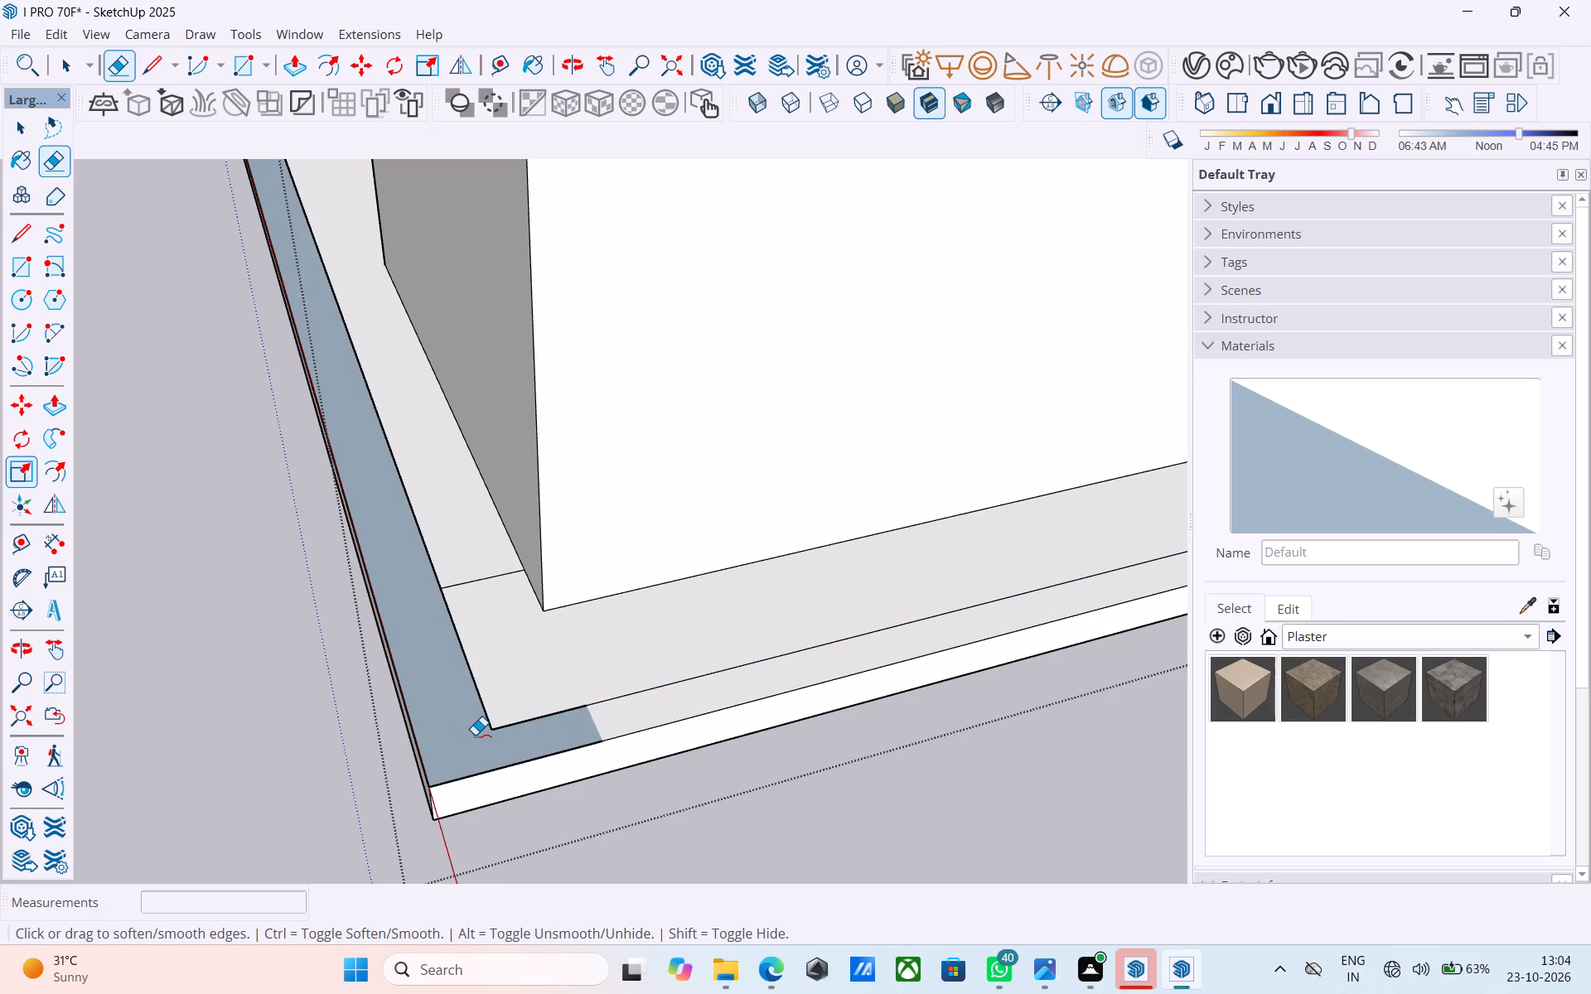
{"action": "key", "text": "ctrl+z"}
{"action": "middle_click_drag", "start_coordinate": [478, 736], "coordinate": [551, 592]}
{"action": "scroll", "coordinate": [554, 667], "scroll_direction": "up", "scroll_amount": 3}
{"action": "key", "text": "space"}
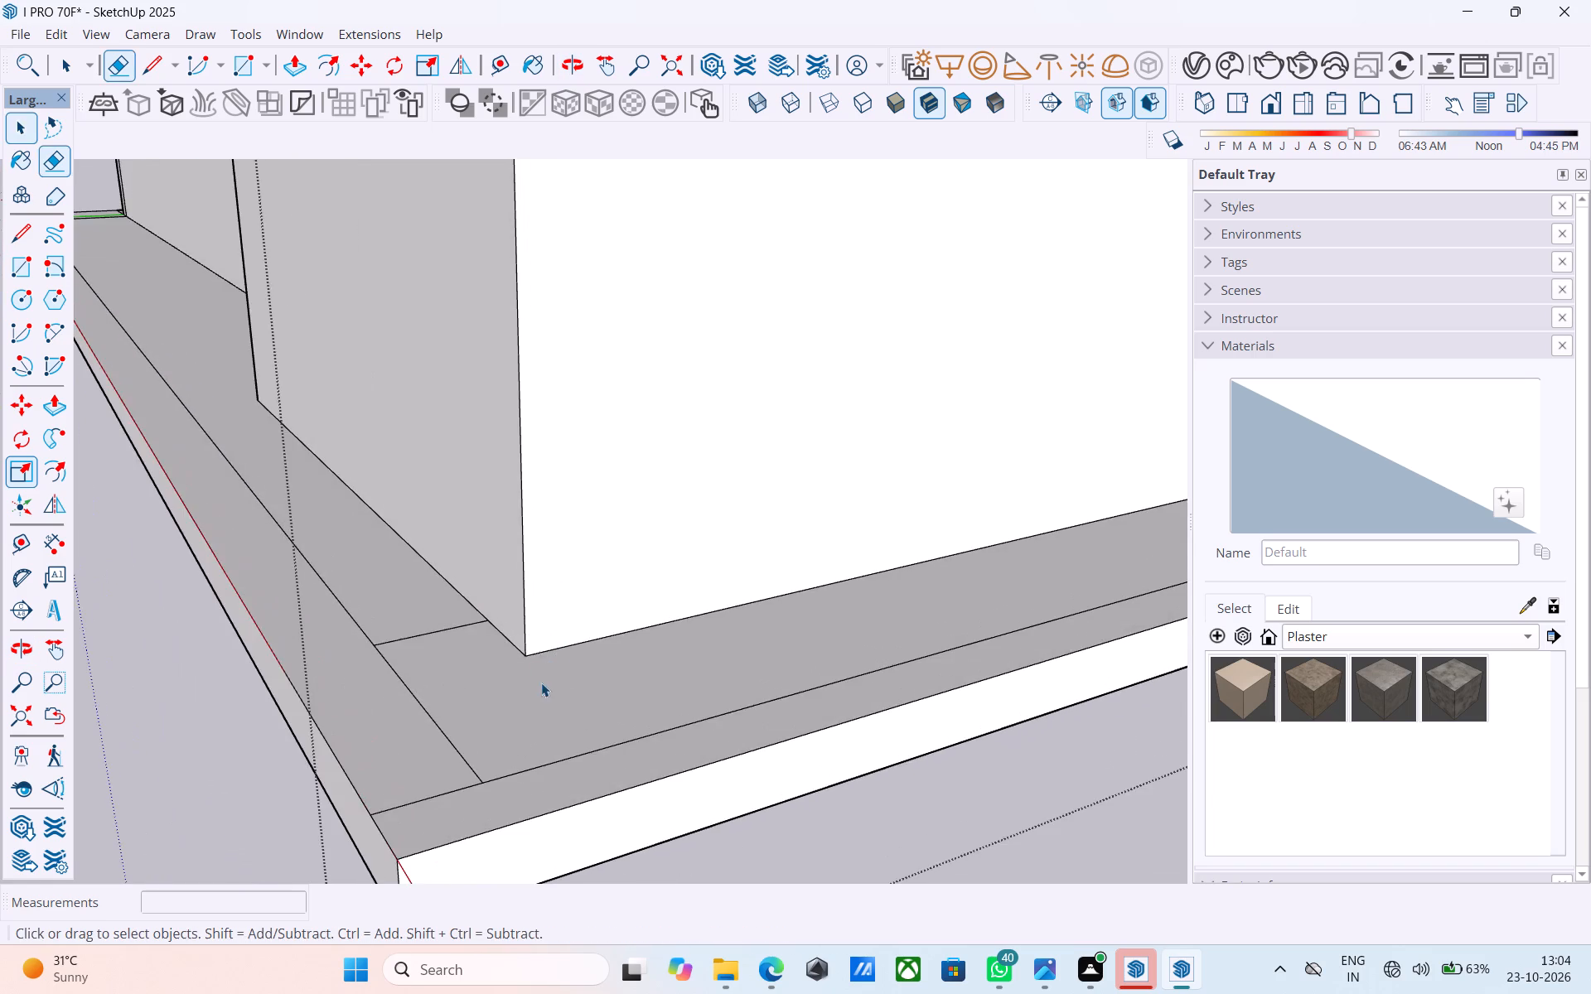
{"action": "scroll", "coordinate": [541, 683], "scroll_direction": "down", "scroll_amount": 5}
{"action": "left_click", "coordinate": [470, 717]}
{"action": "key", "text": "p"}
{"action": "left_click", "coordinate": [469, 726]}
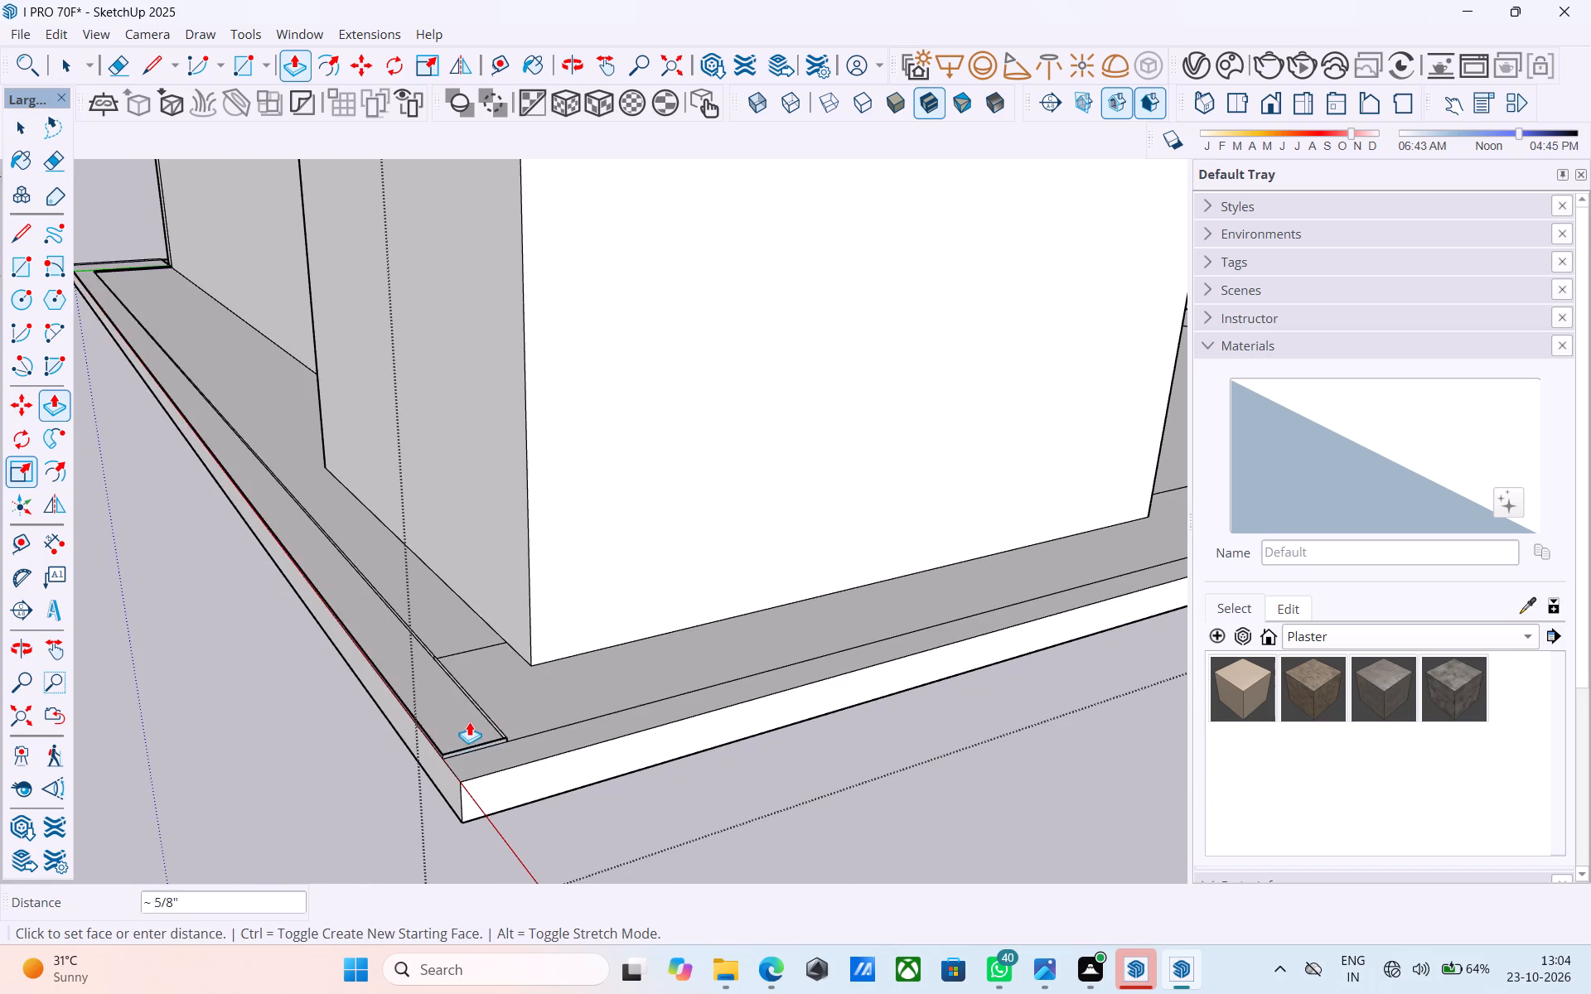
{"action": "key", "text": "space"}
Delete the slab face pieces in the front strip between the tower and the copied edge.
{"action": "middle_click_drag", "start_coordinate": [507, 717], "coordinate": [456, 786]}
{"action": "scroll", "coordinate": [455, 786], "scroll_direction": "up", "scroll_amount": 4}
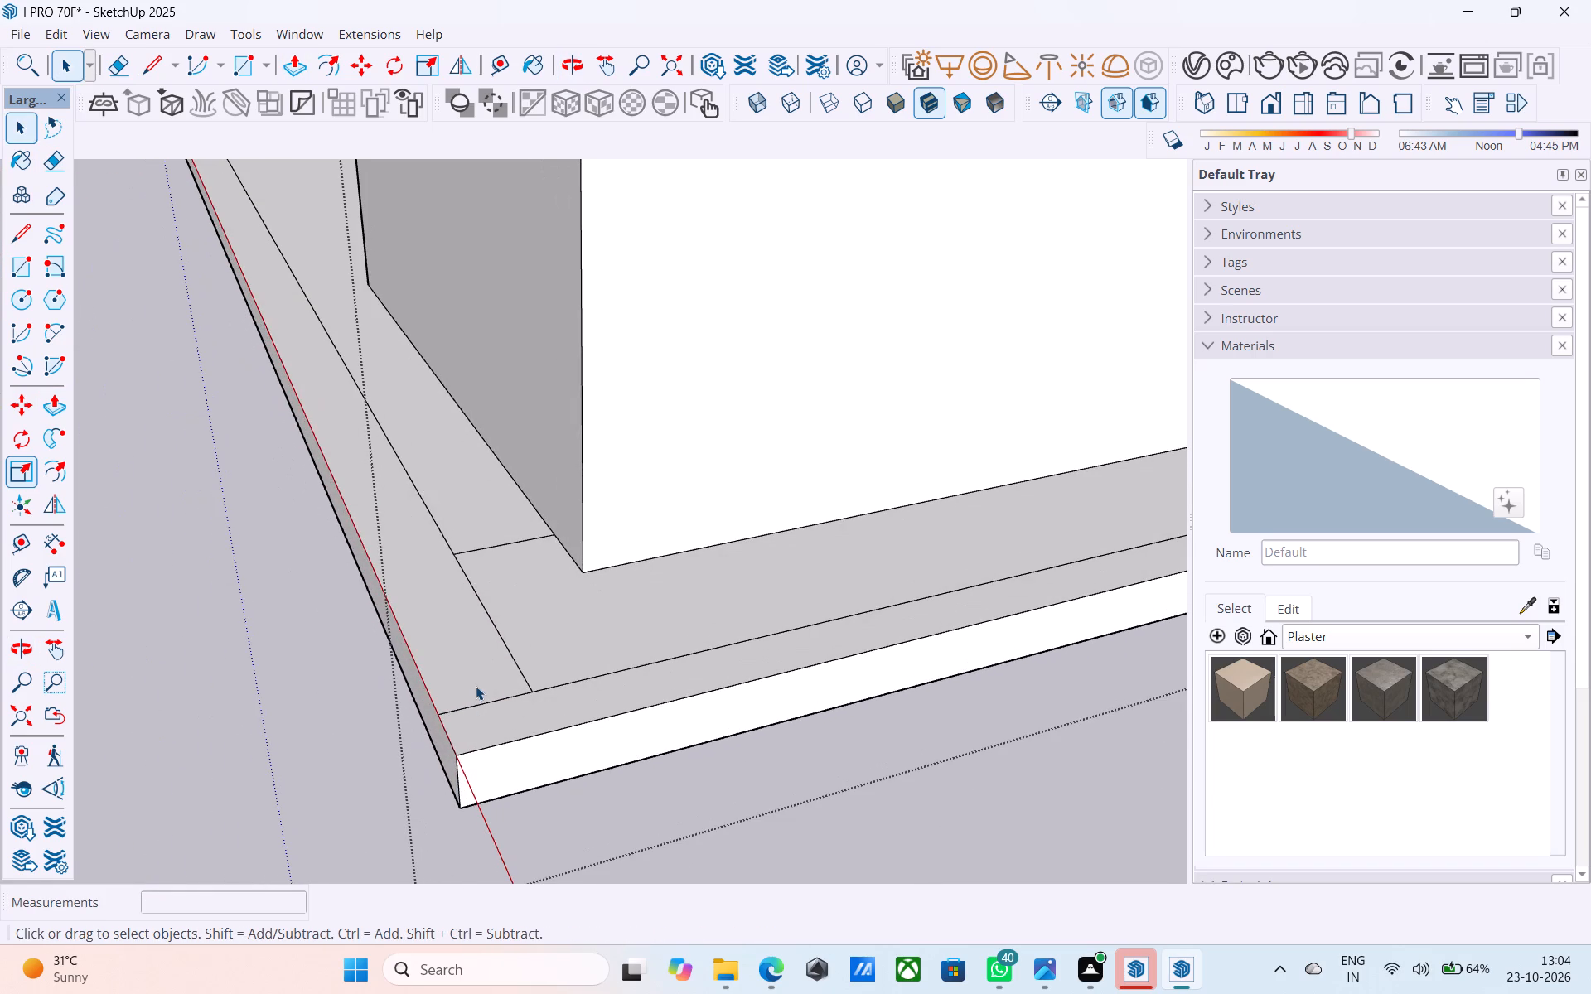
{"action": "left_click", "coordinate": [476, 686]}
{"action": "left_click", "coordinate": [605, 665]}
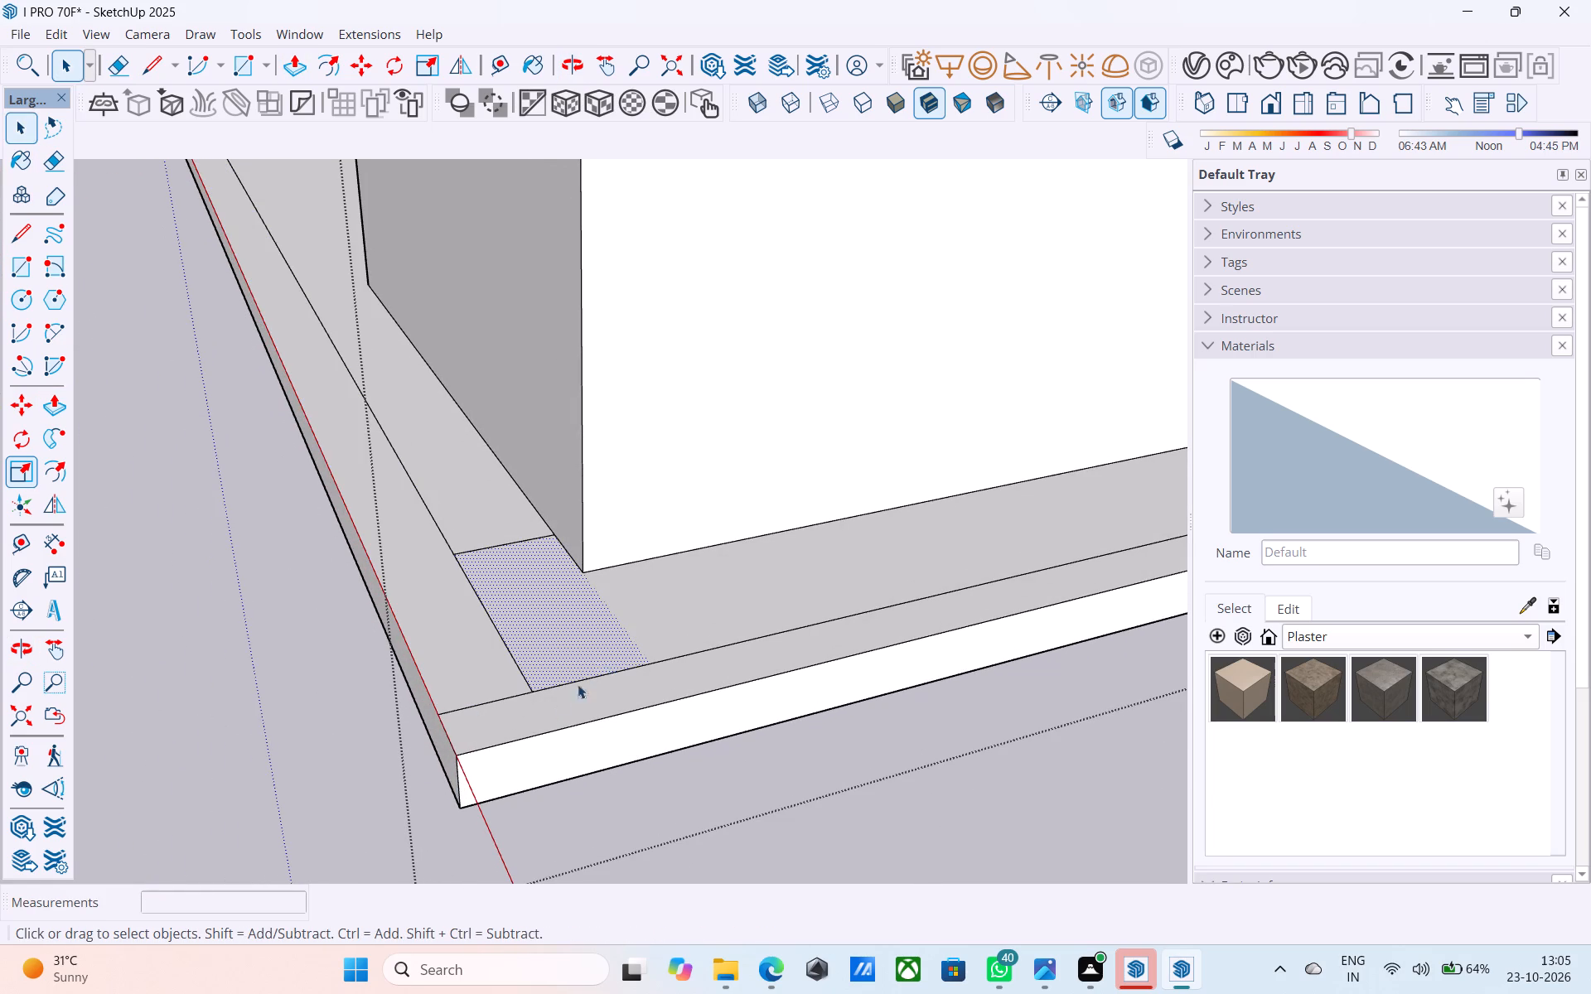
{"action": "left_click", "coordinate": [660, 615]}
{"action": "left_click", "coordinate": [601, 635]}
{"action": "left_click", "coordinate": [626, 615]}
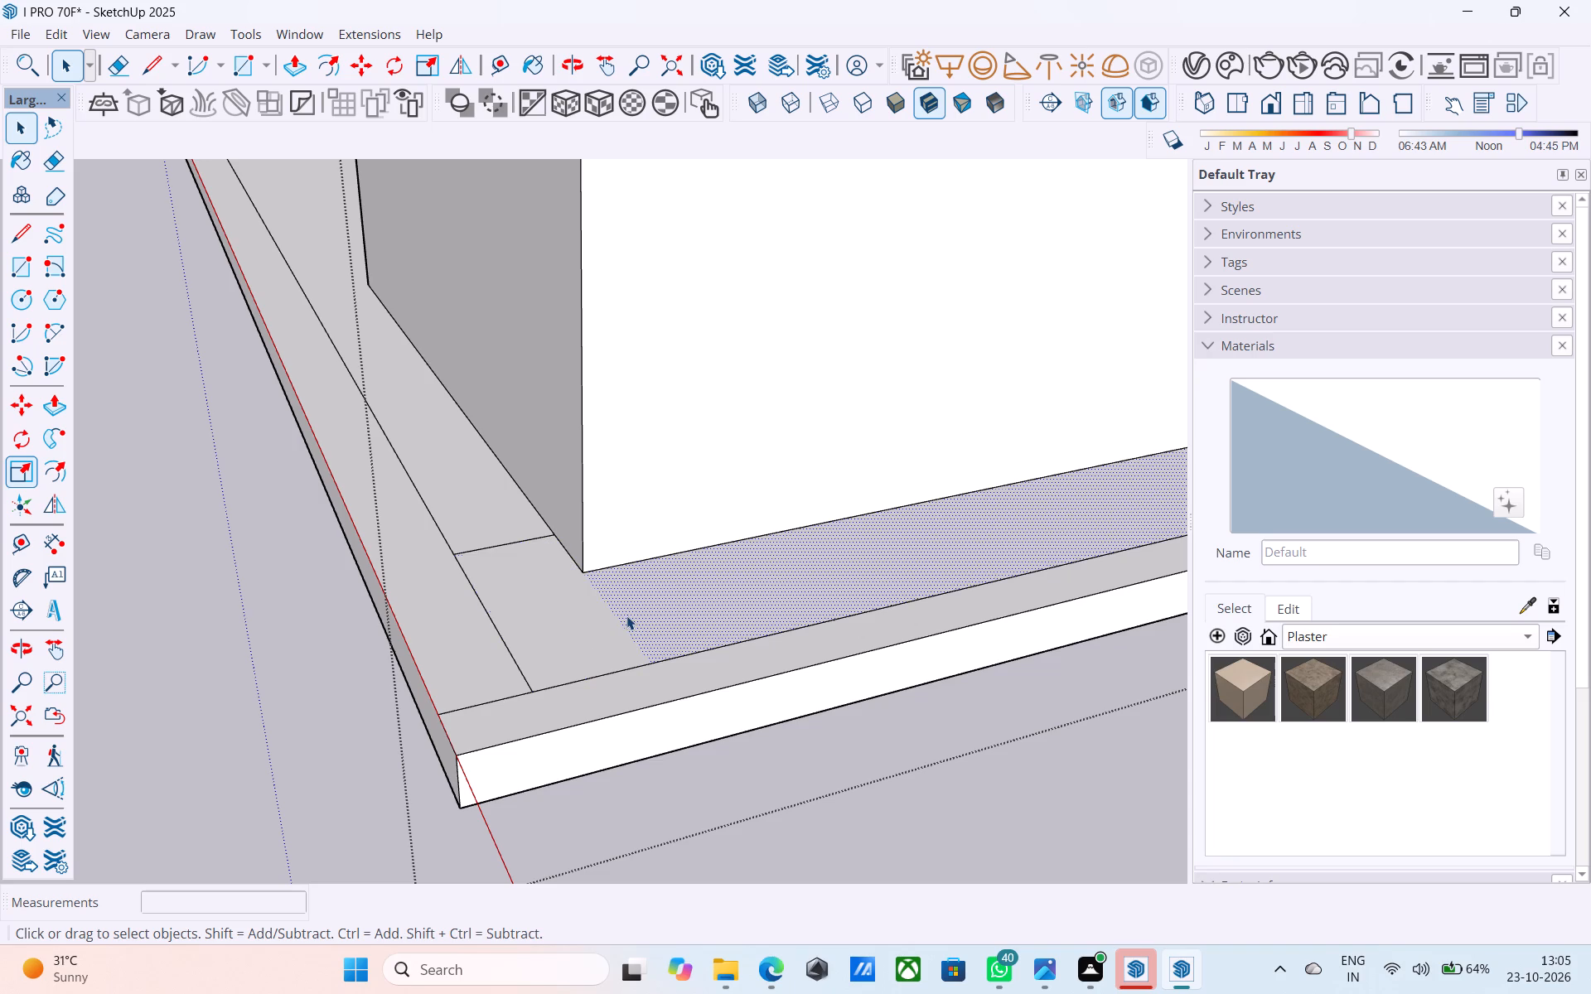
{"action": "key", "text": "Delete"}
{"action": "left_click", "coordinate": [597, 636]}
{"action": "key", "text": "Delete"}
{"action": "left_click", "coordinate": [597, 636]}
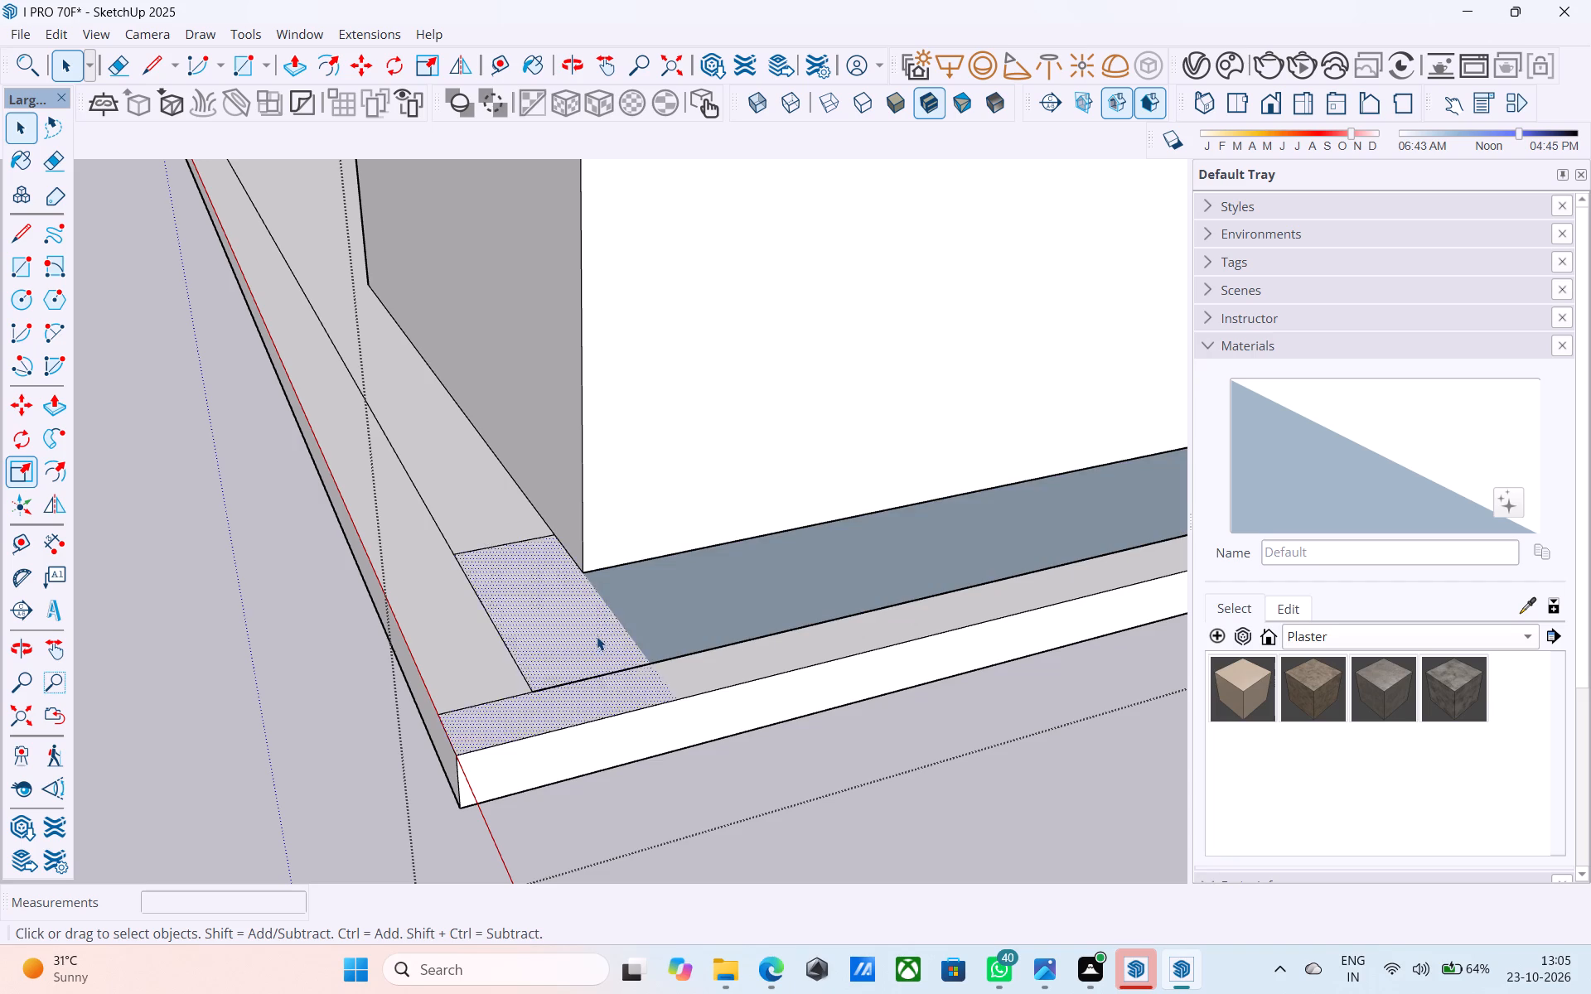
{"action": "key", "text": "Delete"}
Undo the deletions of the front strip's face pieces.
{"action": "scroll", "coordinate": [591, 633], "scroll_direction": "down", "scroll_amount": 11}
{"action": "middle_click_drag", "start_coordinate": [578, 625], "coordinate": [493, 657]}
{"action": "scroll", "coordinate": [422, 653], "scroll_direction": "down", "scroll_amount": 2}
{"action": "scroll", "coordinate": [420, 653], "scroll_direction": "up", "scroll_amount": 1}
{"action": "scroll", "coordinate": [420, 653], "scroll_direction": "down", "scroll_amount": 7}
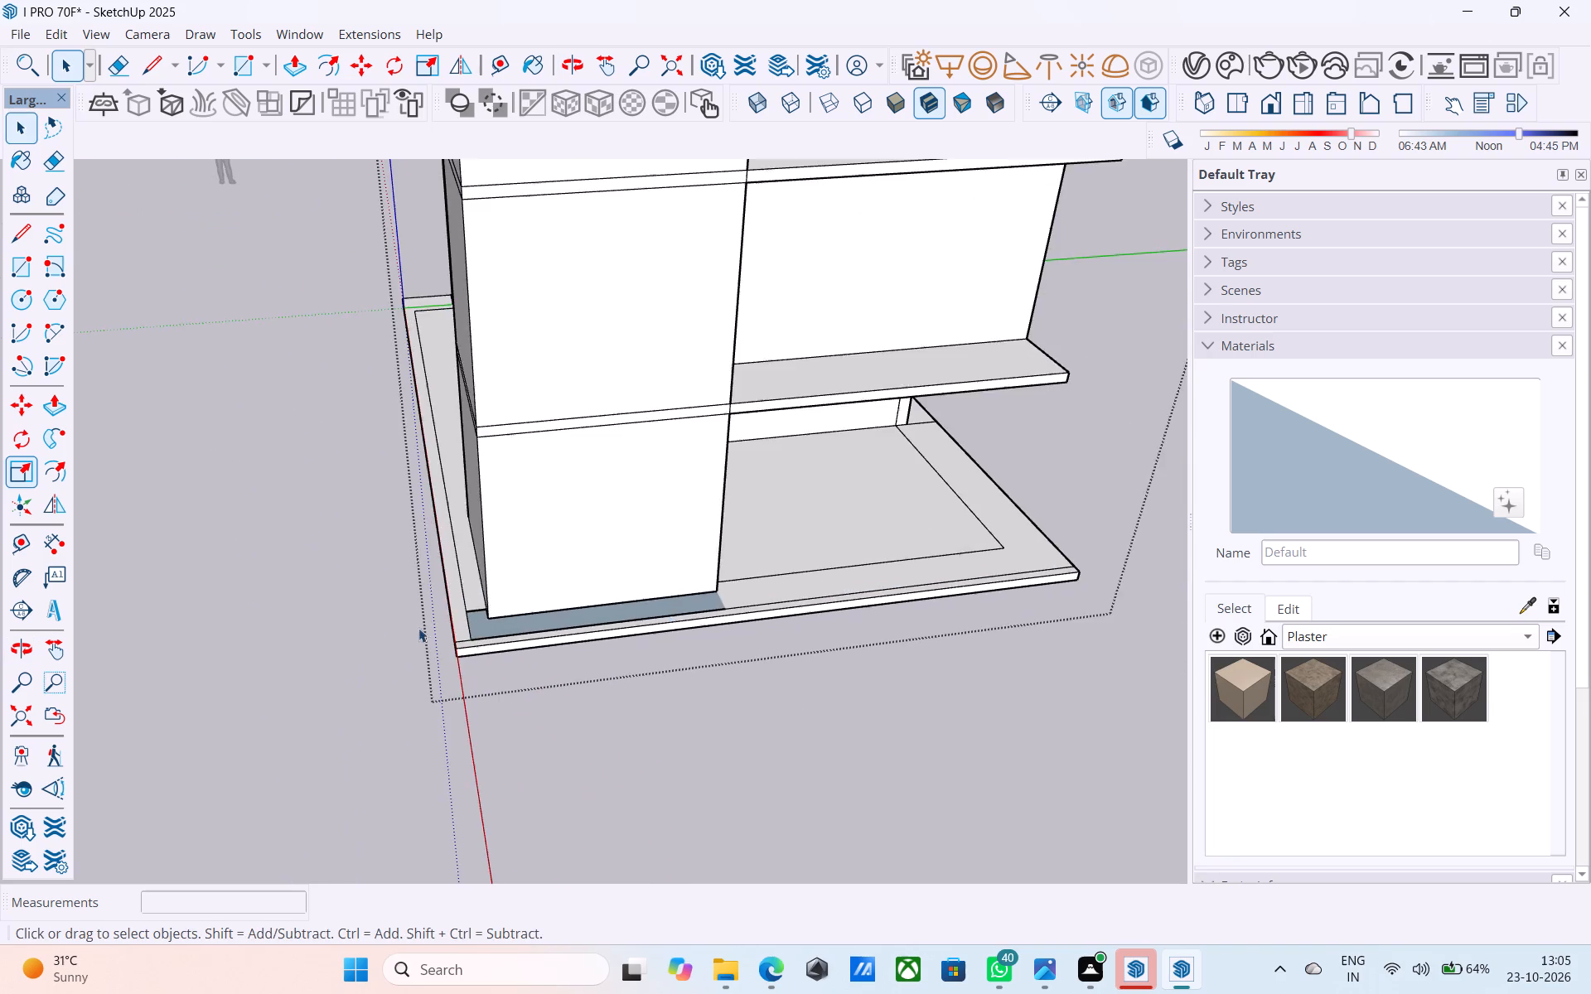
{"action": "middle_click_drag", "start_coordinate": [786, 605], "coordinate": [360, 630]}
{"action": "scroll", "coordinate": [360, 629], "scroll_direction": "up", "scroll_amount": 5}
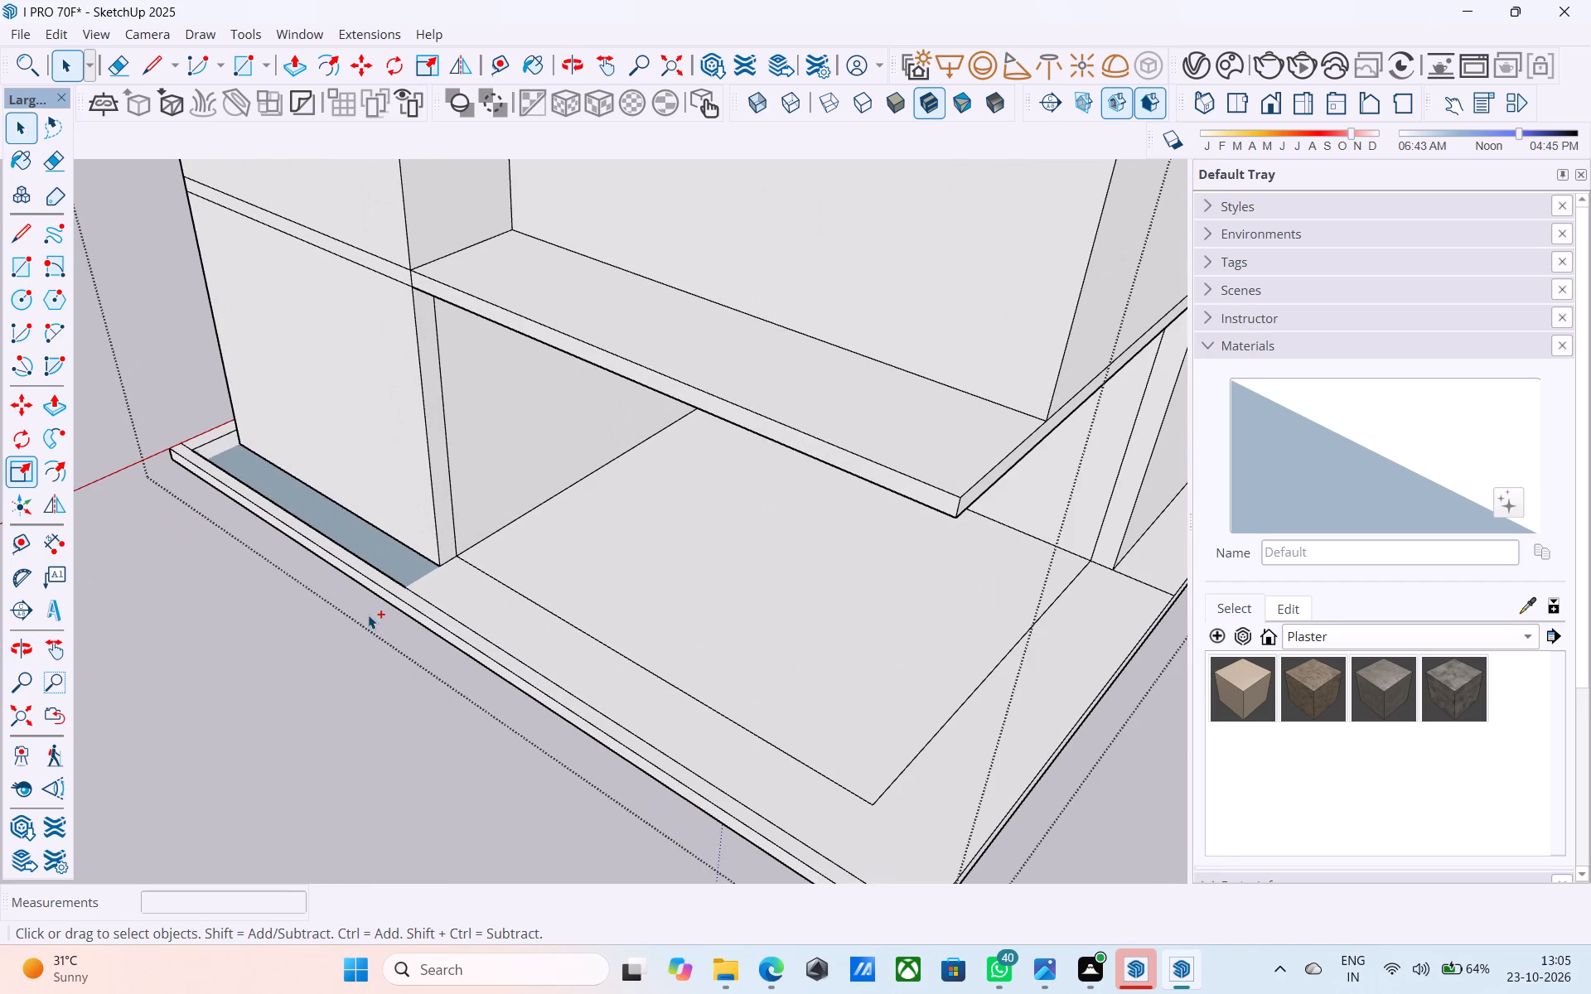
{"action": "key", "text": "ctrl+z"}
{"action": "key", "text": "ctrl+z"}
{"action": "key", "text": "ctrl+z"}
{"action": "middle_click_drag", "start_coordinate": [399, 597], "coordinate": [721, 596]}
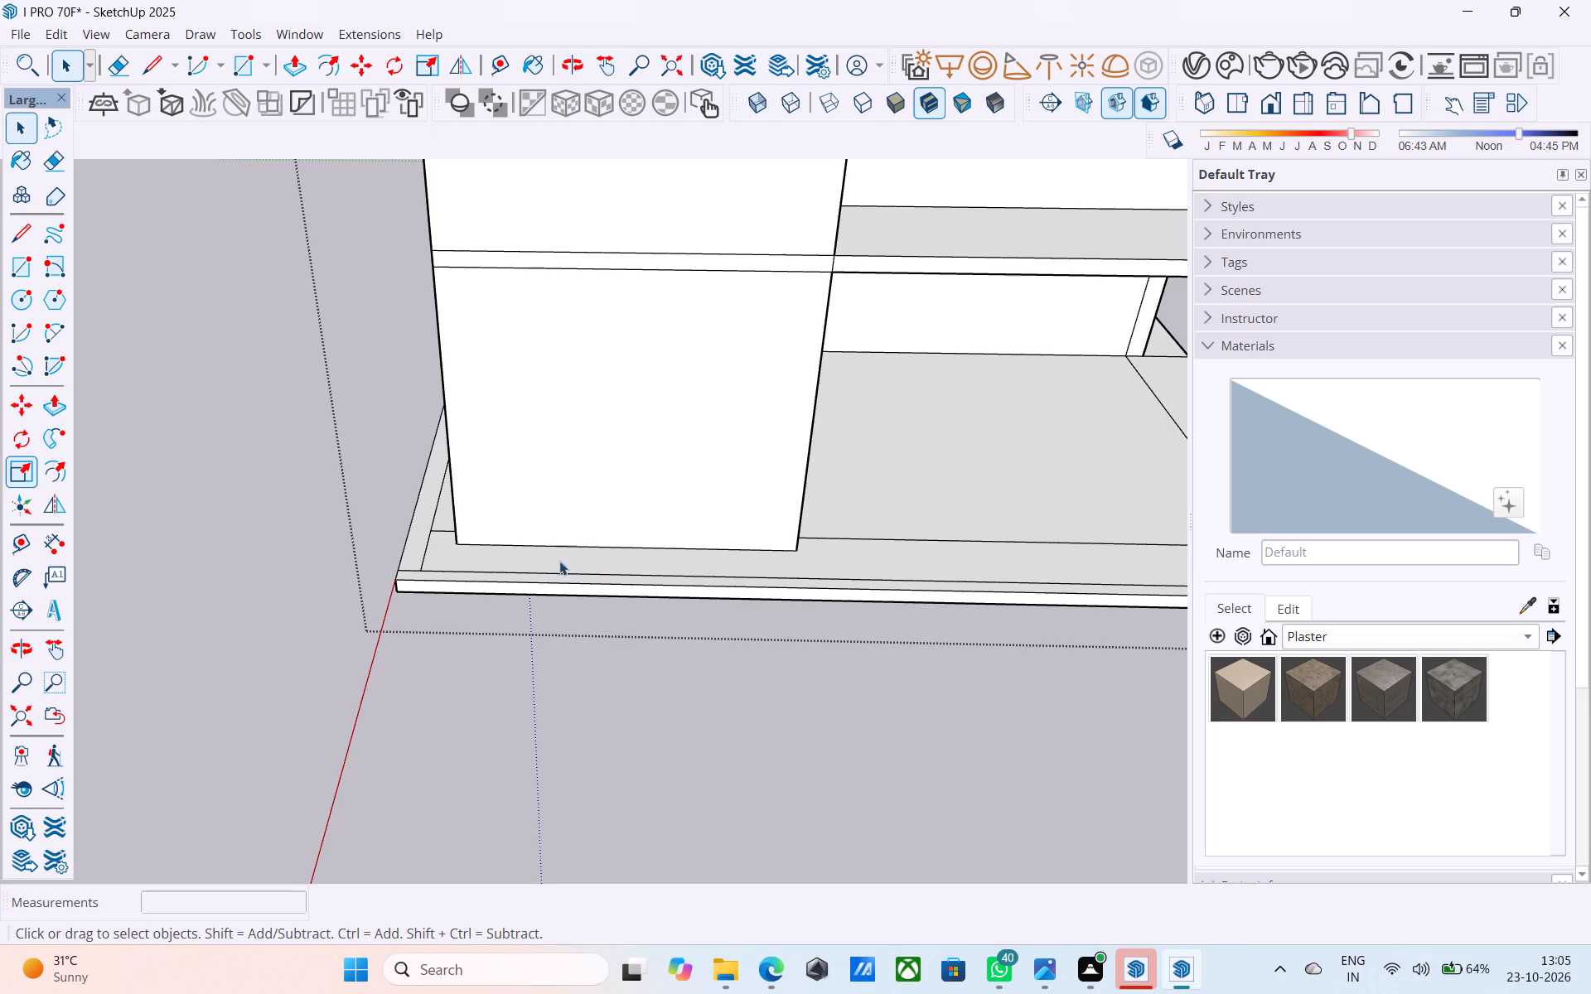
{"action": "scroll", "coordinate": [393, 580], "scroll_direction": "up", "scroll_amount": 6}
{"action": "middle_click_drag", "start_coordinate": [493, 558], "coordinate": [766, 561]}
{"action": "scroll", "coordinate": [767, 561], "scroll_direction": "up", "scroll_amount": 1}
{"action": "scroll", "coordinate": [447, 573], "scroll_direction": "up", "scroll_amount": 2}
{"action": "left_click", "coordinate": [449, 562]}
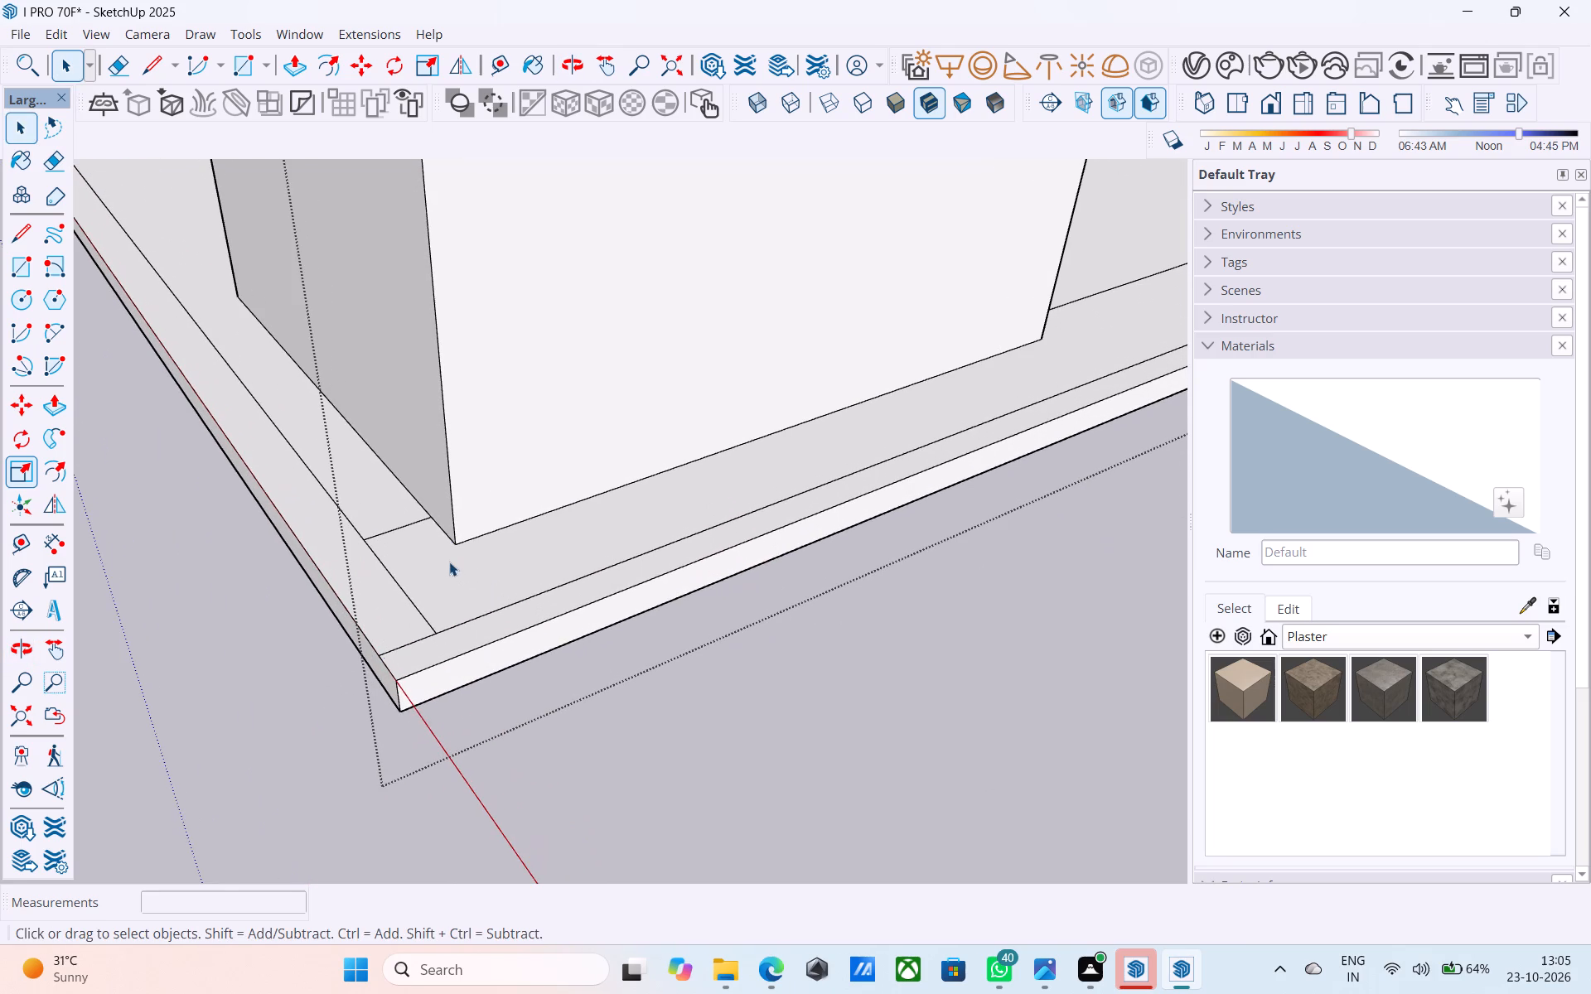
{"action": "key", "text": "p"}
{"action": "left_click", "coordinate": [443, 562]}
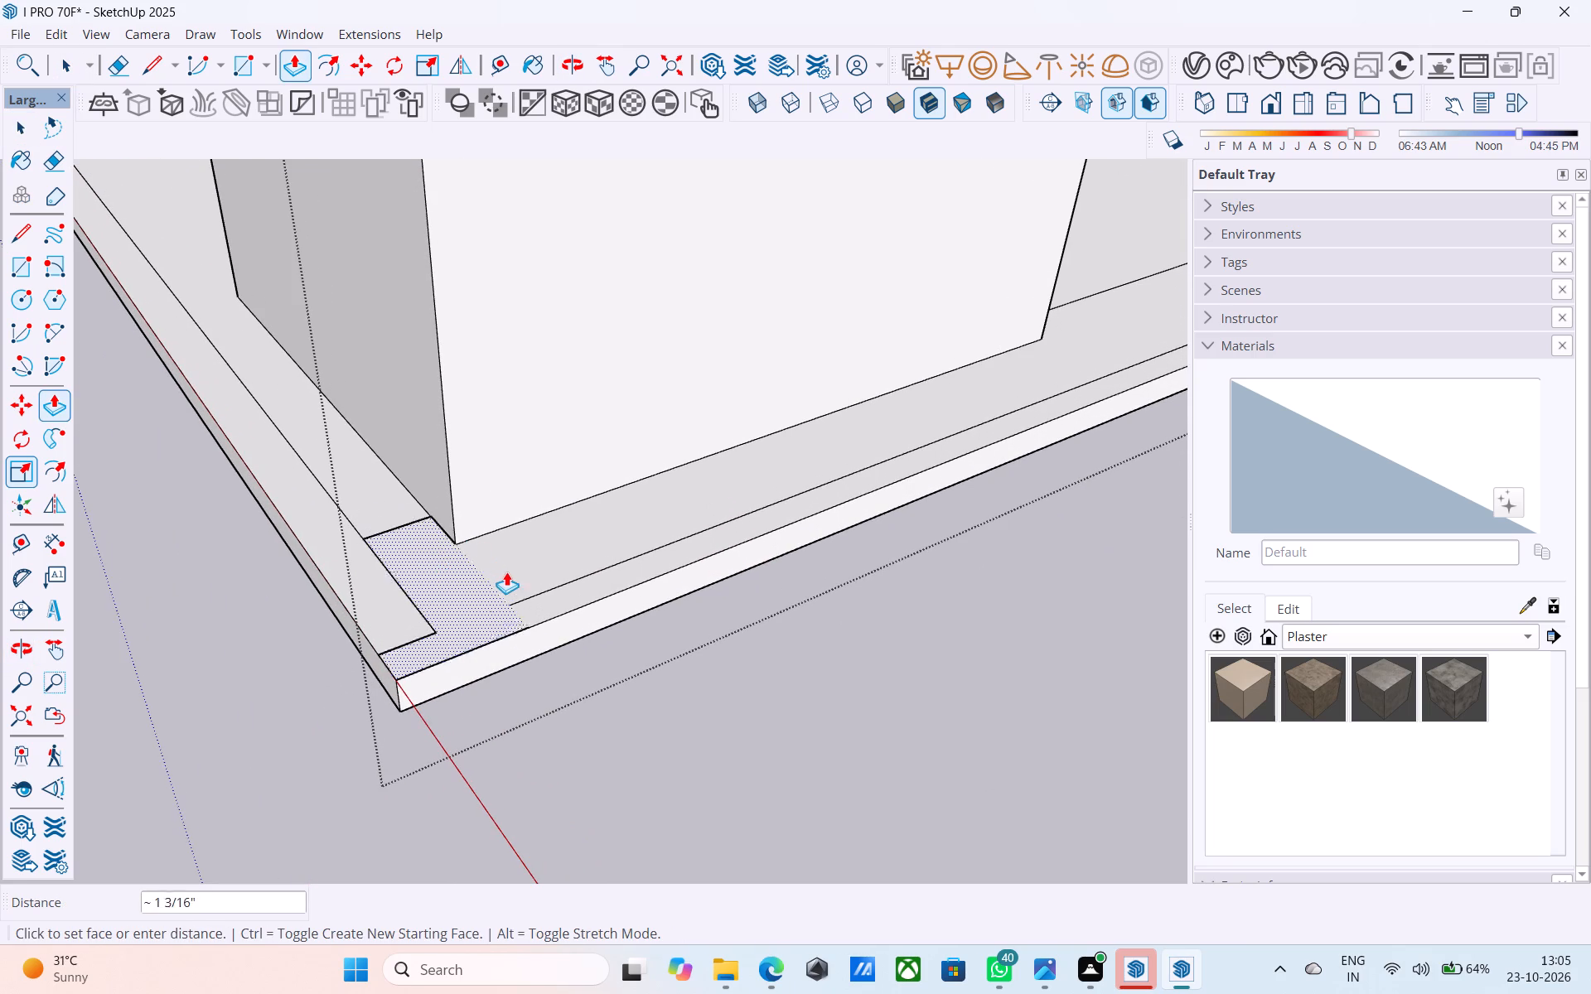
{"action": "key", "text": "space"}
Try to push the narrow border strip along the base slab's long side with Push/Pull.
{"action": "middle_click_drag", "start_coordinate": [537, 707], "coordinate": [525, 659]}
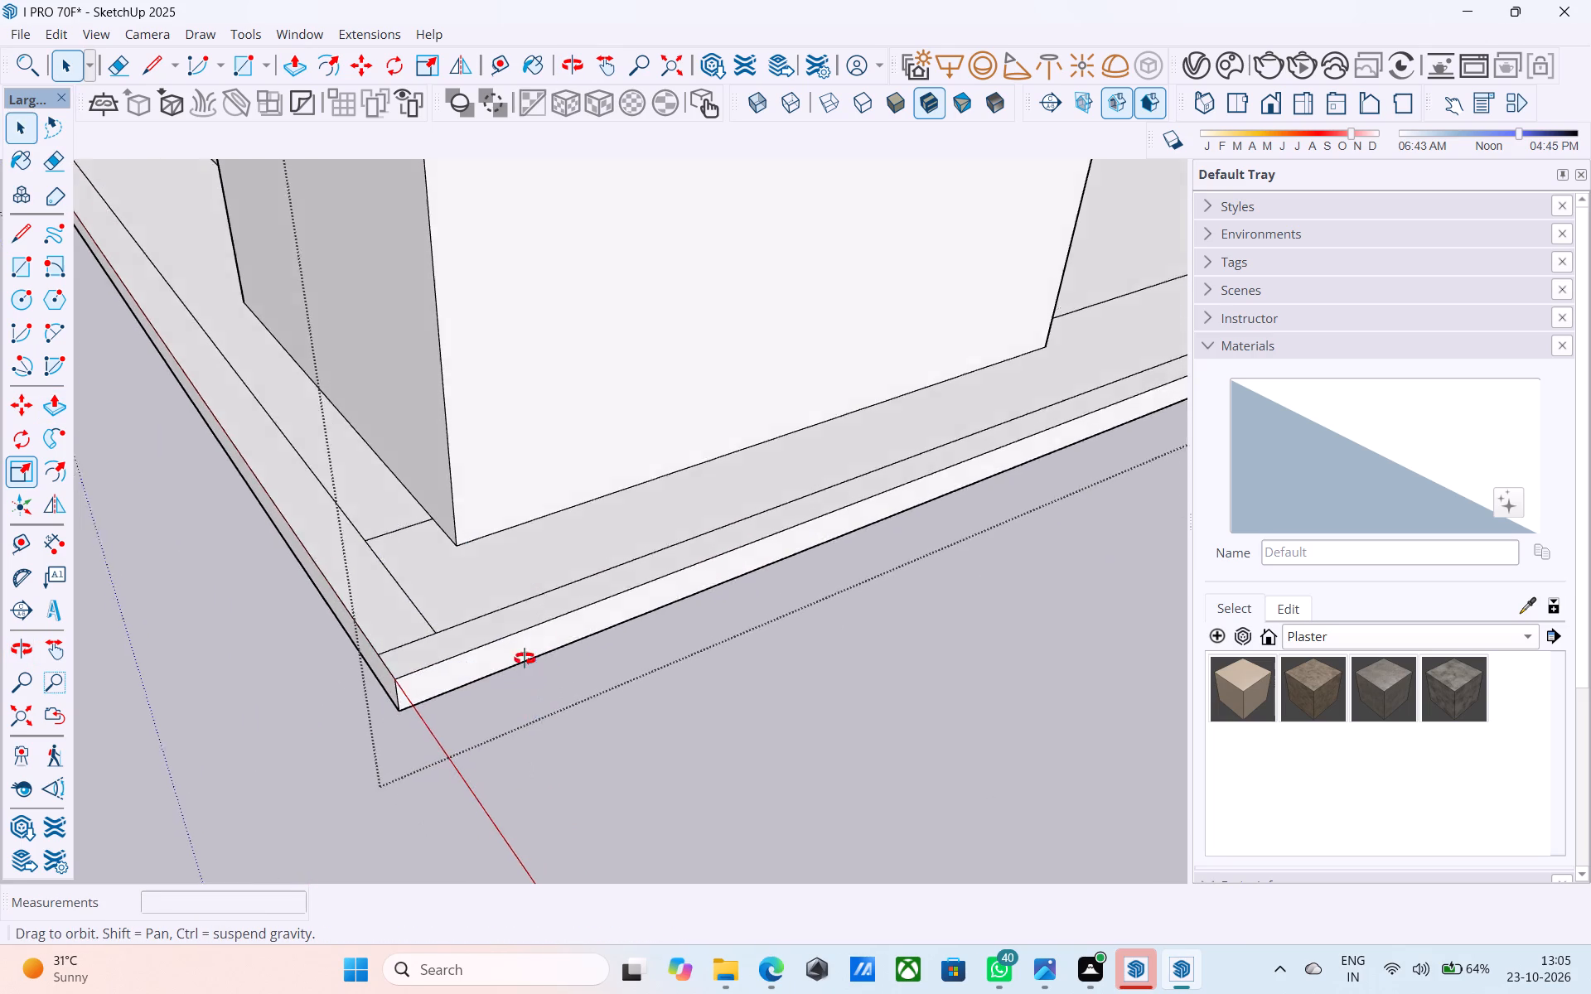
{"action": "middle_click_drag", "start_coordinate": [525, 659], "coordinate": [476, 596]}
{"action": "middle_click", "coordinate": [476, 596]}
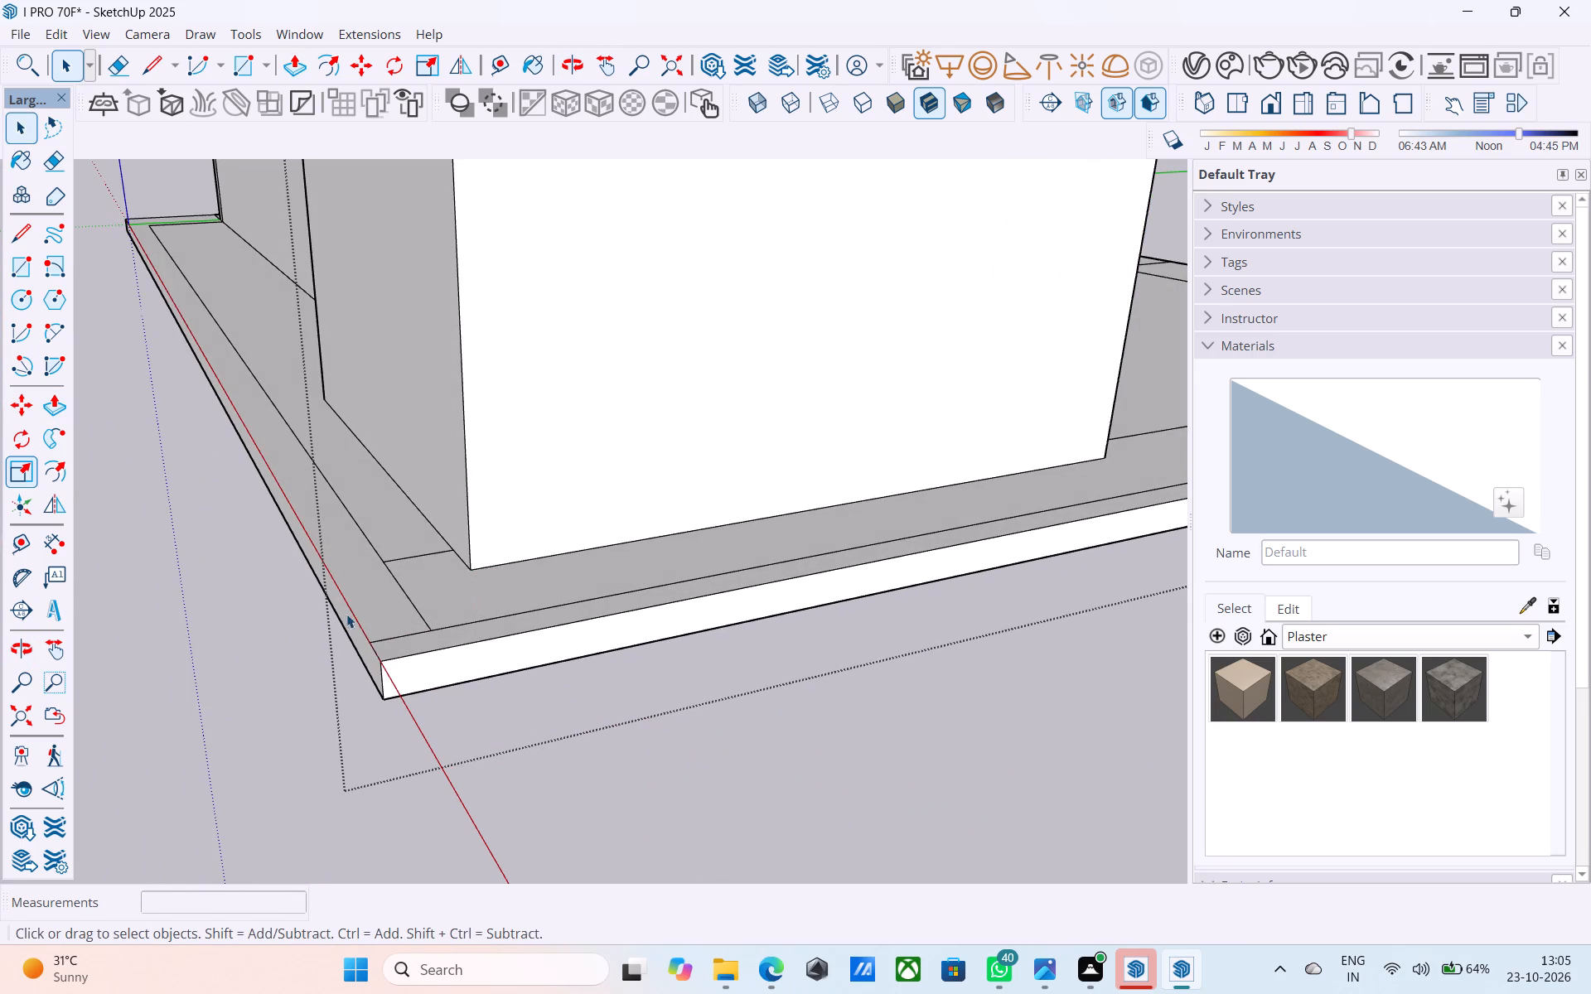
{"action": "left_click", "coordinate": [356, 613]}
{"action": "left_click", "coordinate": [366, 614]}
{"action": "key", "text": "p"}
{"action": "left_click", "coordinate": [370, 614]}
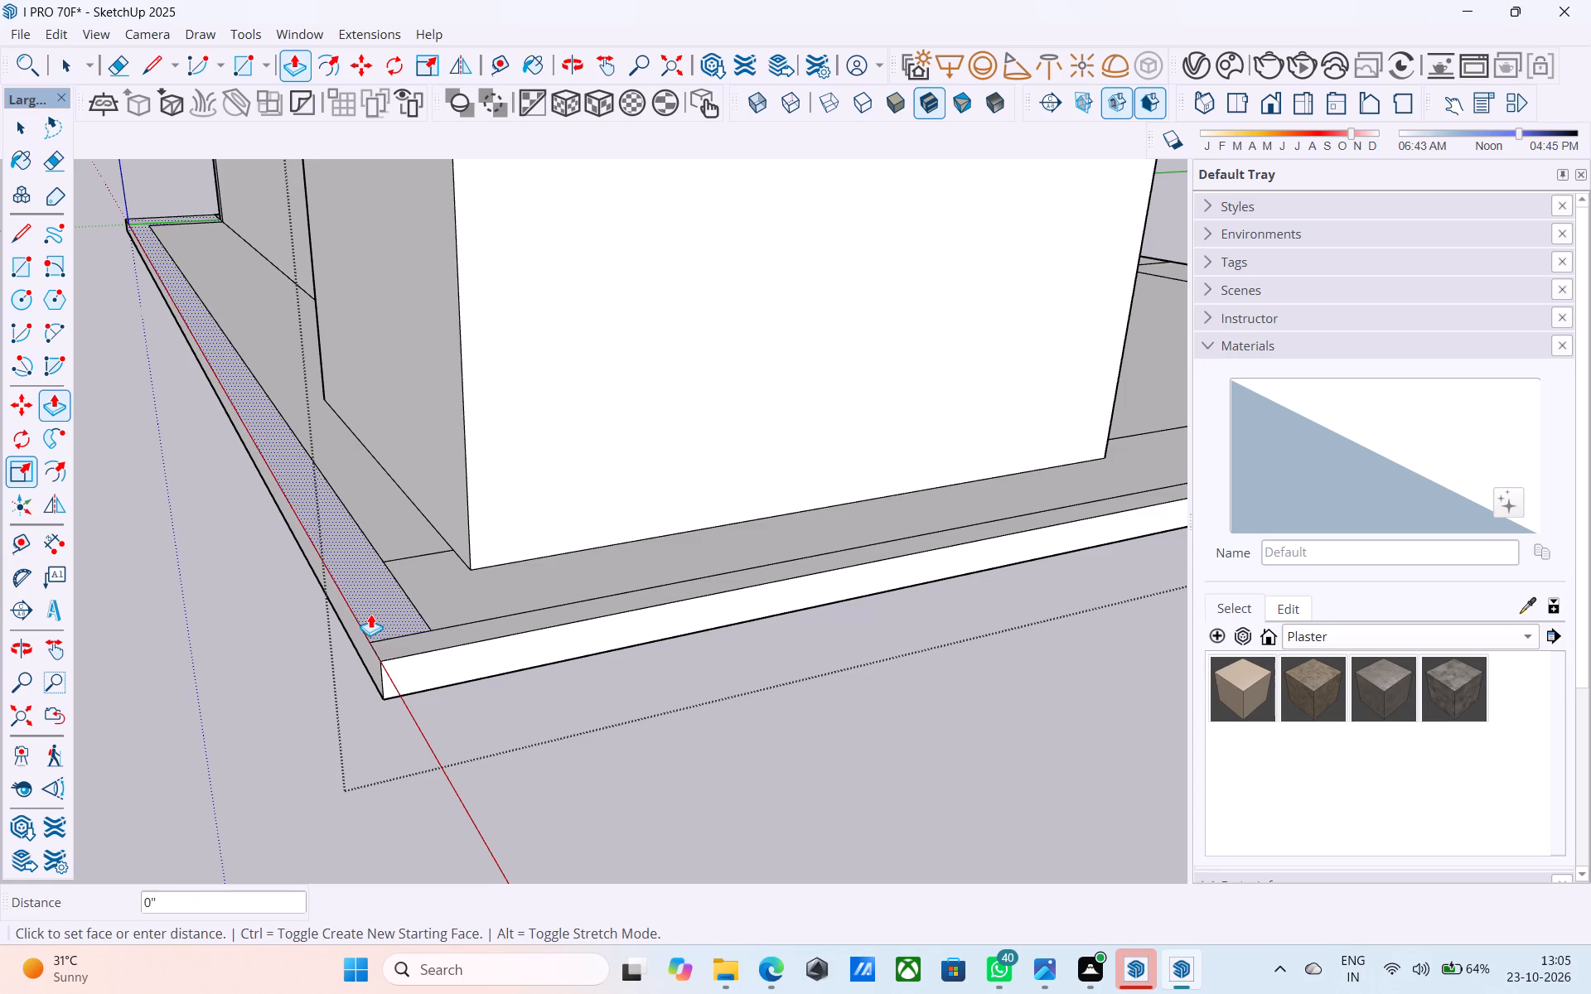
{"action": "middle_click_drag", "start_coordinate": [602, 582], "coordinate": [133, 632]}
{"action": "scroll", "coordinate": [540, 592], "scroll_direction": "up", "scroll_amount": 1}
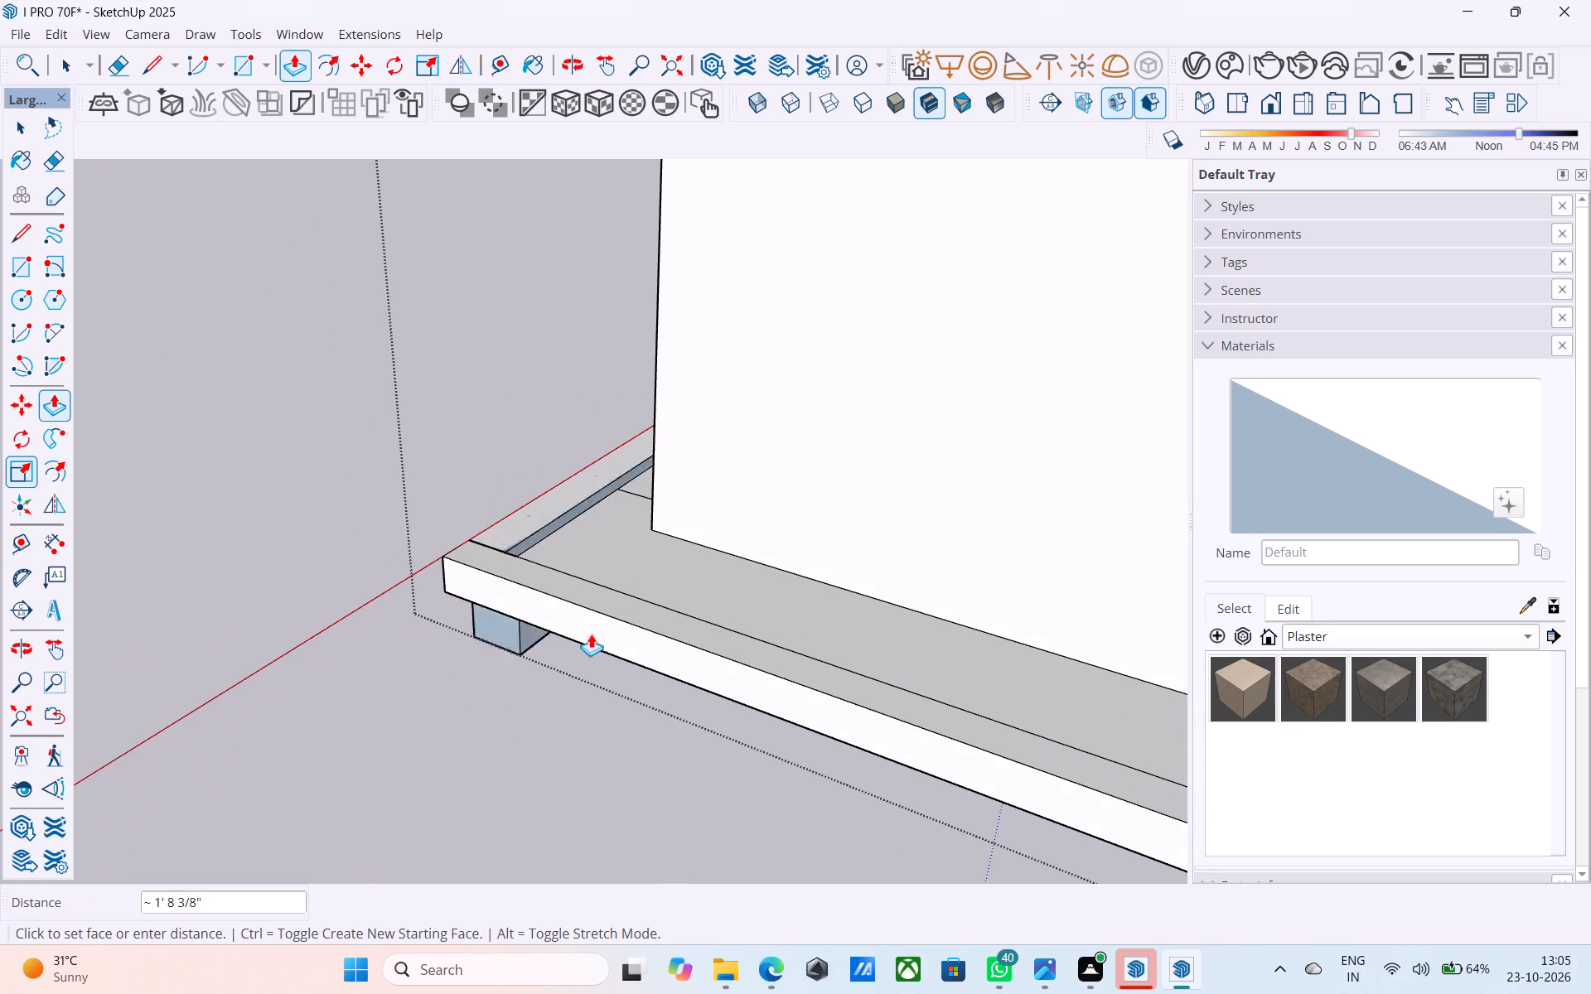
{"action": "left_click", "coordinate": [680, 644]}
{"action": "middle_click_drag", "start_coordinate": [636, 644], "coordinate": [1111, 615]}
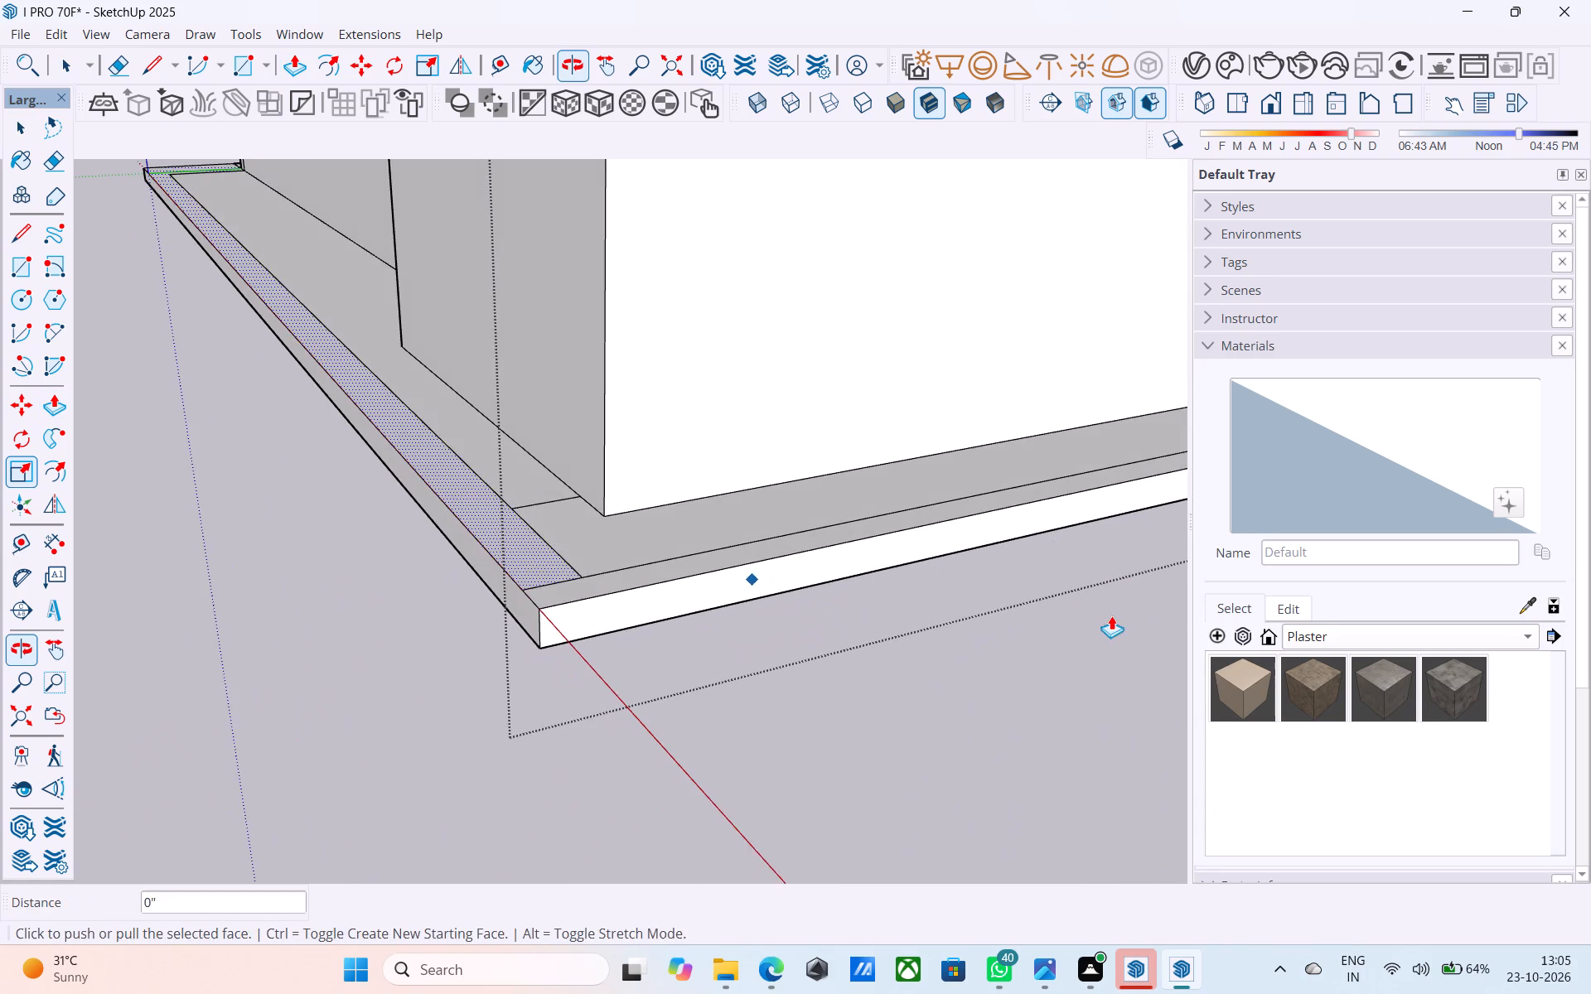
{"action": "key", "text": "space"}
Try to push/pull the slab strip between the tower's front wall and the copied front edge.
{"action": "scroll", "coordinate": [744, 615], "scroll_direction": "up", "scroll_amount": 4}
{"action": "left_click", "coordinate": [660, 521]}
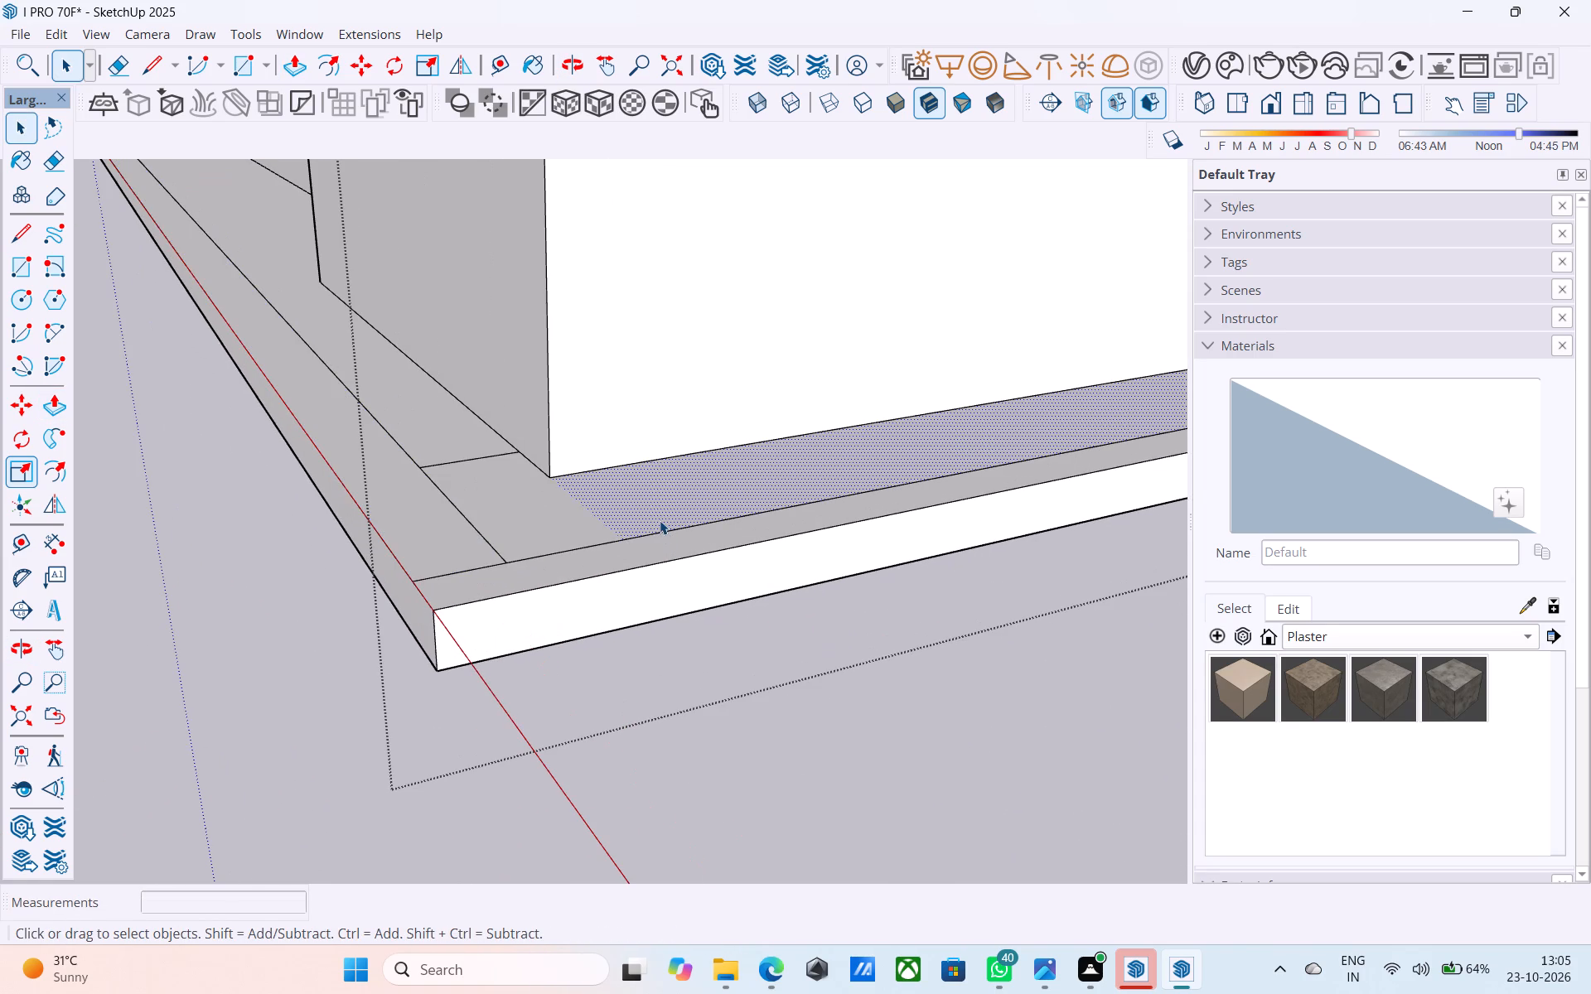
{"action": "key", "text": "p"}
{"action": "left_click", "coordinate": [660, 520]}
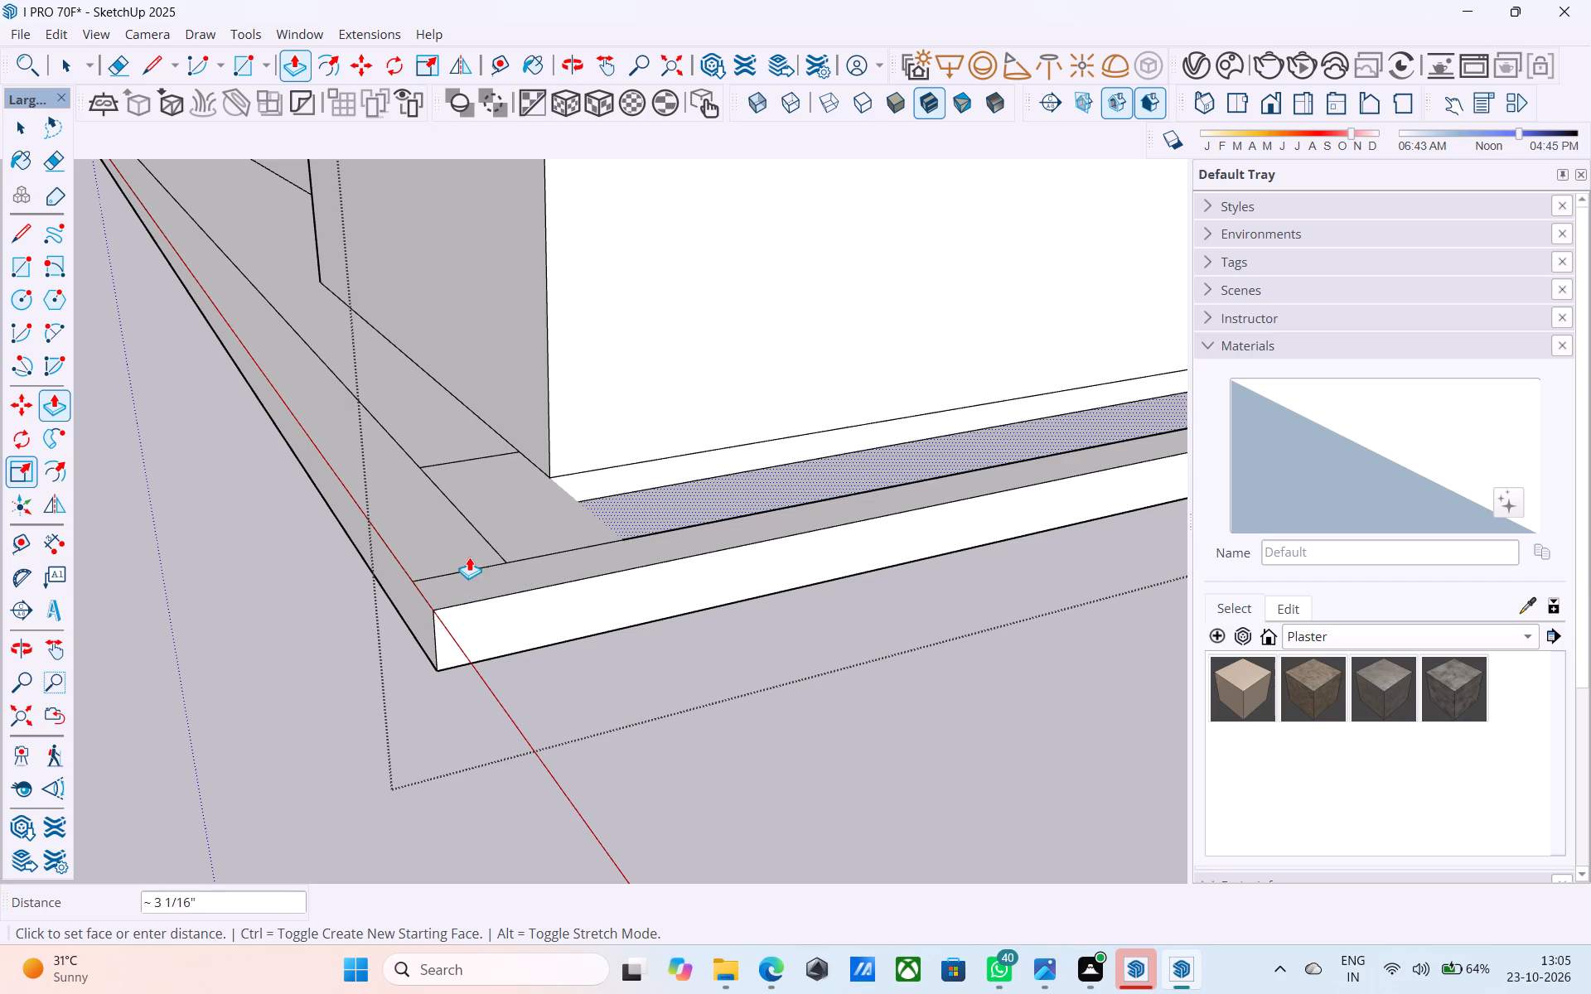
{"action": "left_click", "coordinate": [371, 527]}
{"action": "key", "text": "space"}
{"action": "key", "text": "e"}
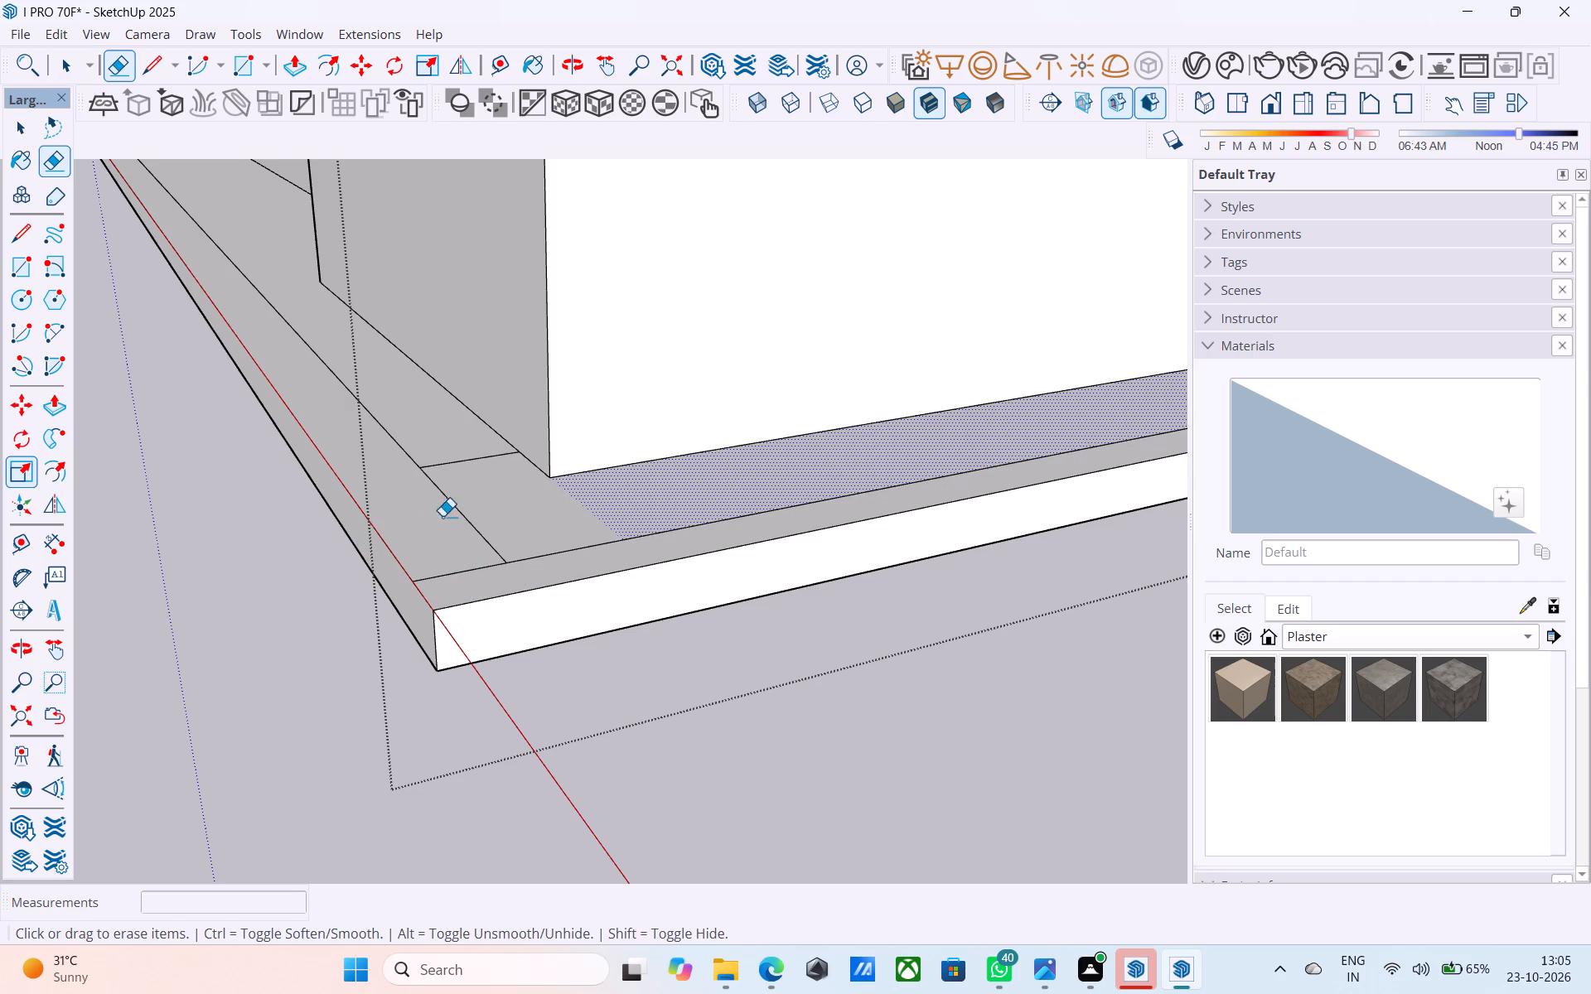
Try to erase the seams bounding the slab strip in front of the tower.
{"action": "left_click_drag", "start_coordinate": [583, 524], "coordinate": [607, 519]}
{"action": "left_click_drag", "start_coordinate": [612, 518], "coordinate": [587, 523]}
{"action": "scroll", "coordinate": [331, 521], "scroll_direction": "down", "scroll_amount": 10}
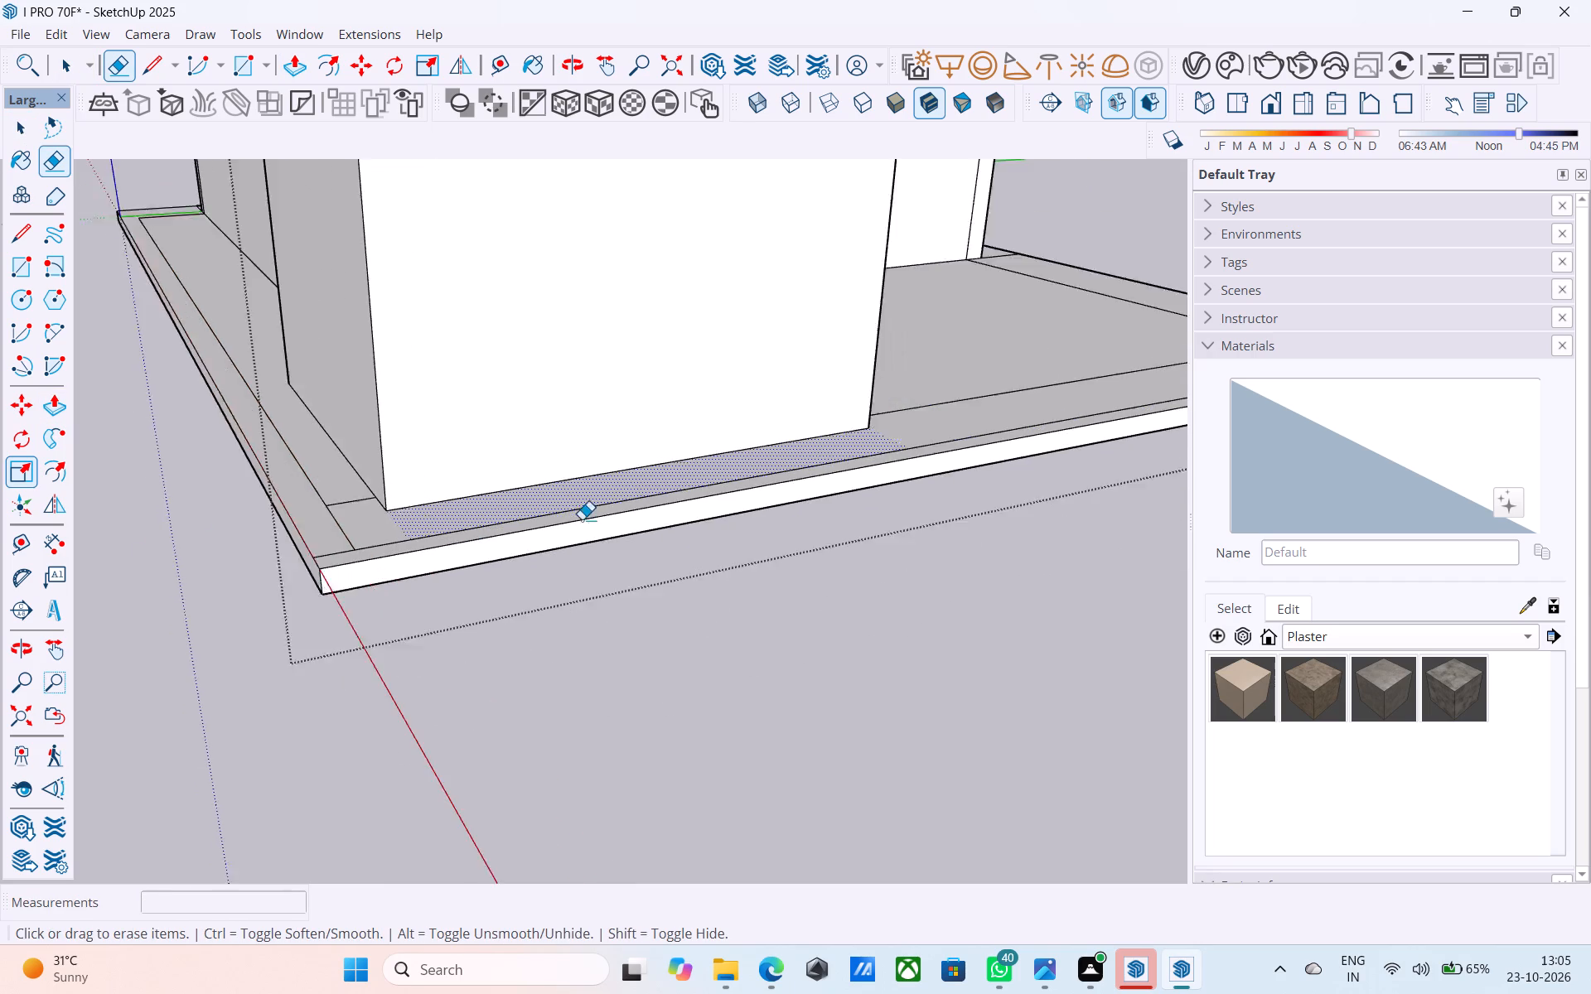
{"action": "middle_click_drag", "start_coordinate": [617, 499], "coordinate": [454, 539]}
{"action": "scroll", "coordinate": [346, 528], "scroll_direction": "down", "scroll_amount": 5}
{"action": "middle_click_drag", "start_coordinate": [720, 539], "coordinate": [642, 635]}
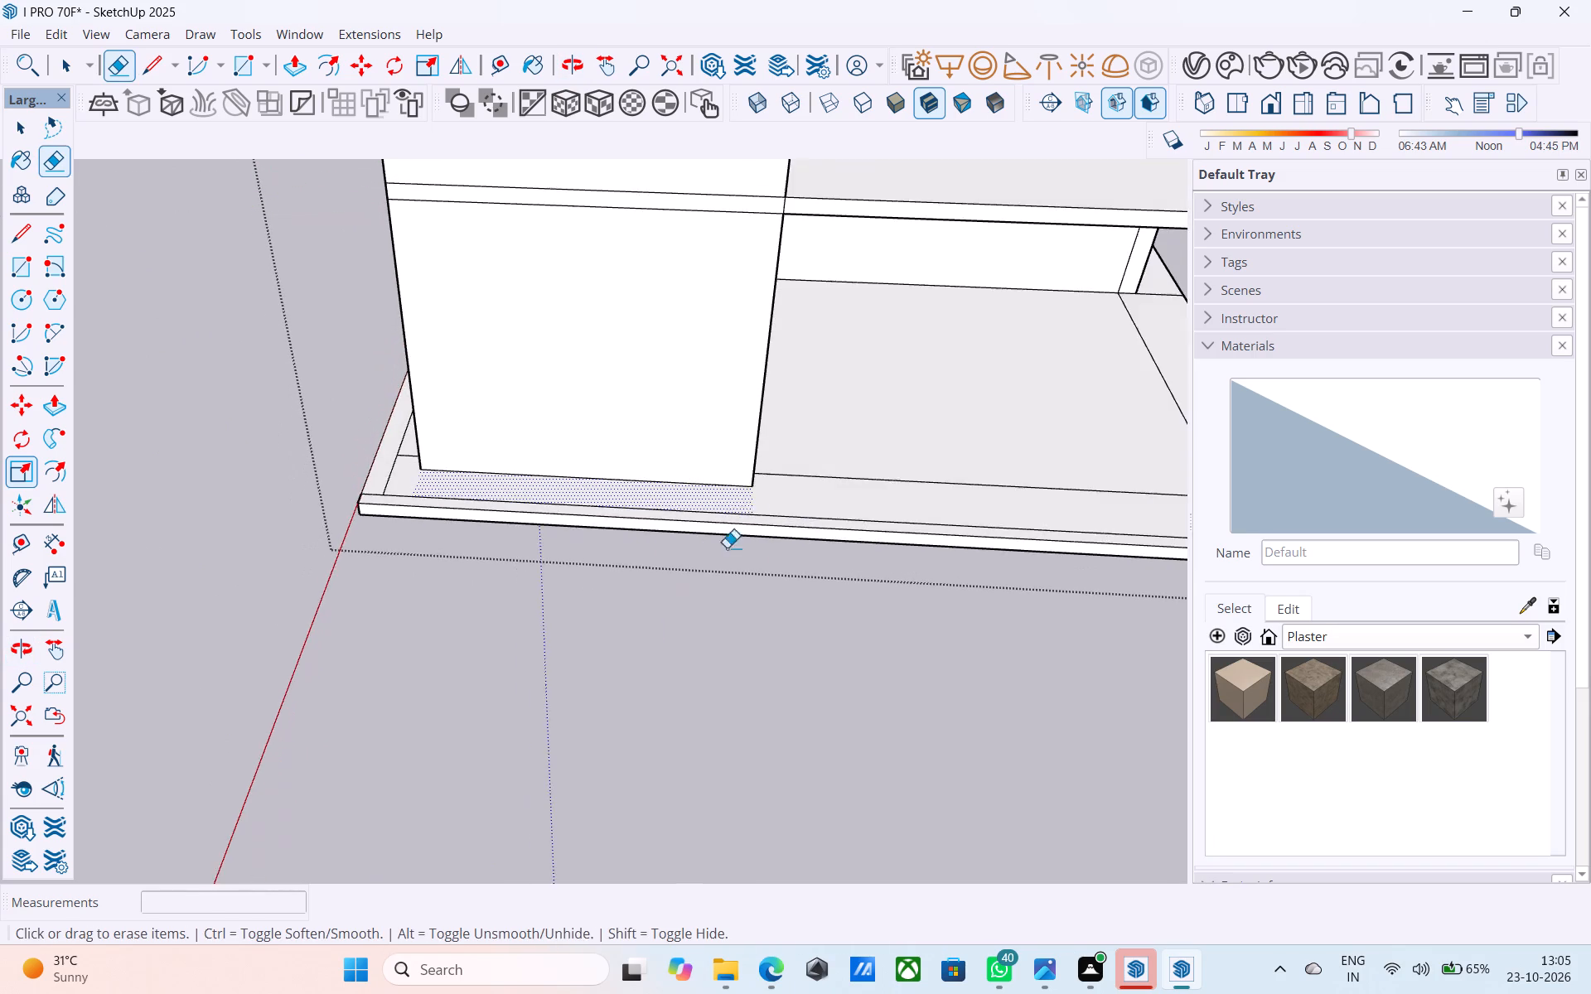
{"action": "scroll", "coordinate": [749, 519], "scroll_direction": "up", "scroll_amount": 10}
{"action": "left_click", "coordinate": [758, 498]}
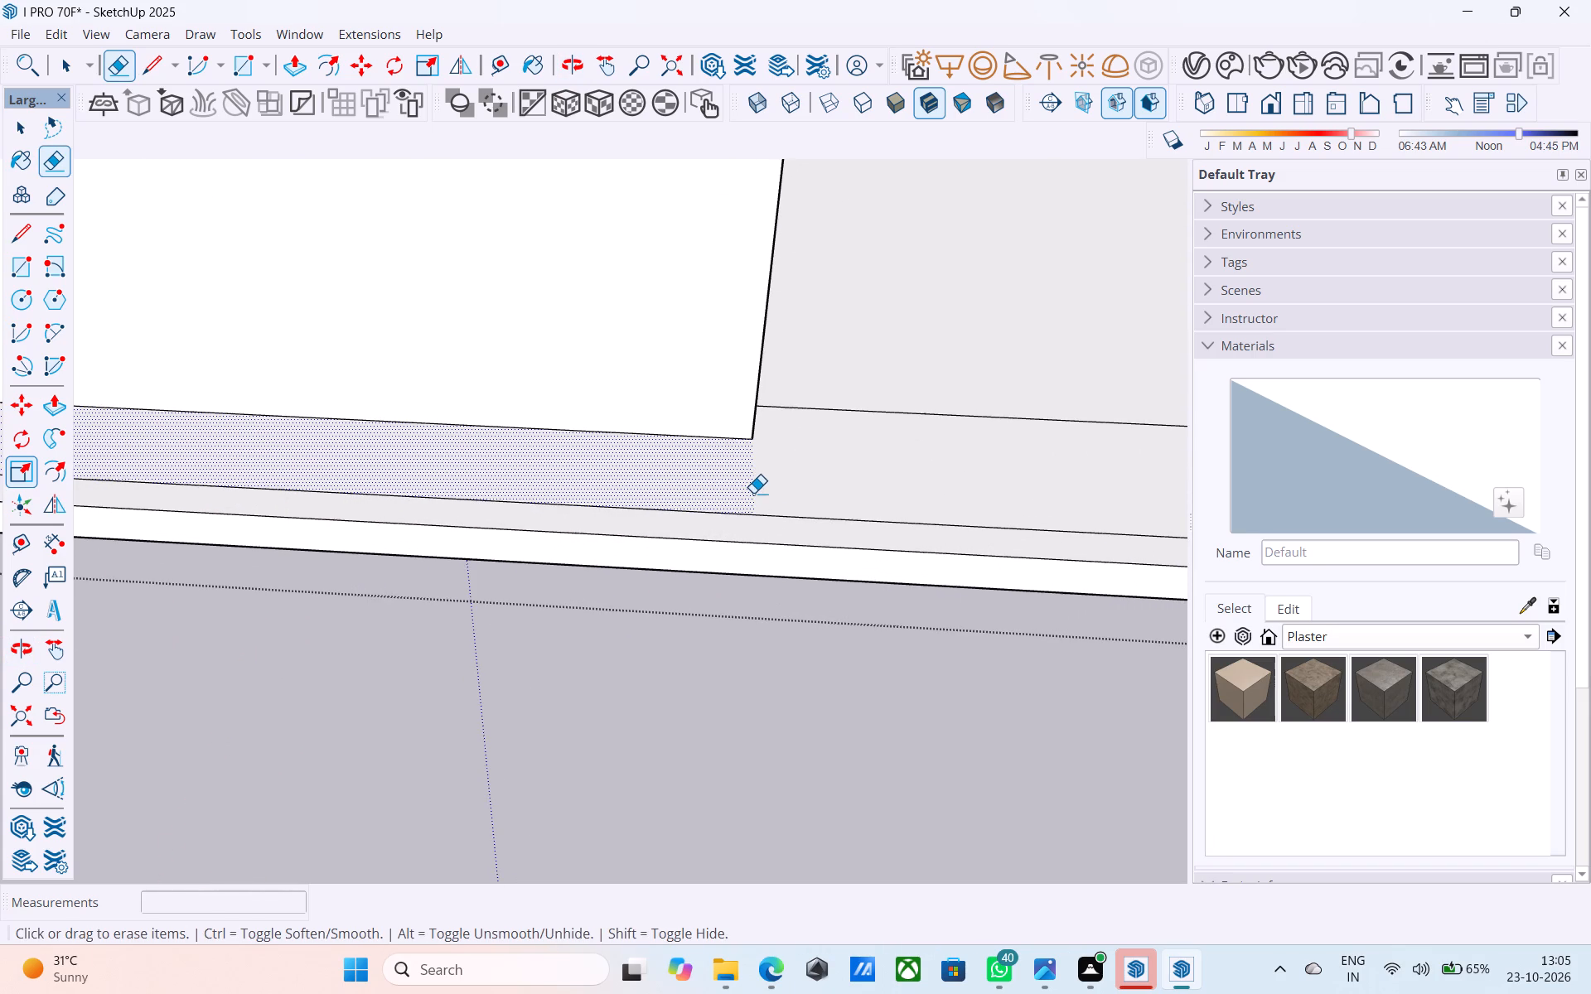
Save the model.
{"action": "key", "text": "space"}
{"action": "key", "text": "ctrl+s"}
{"action": "key", "text": "space"}
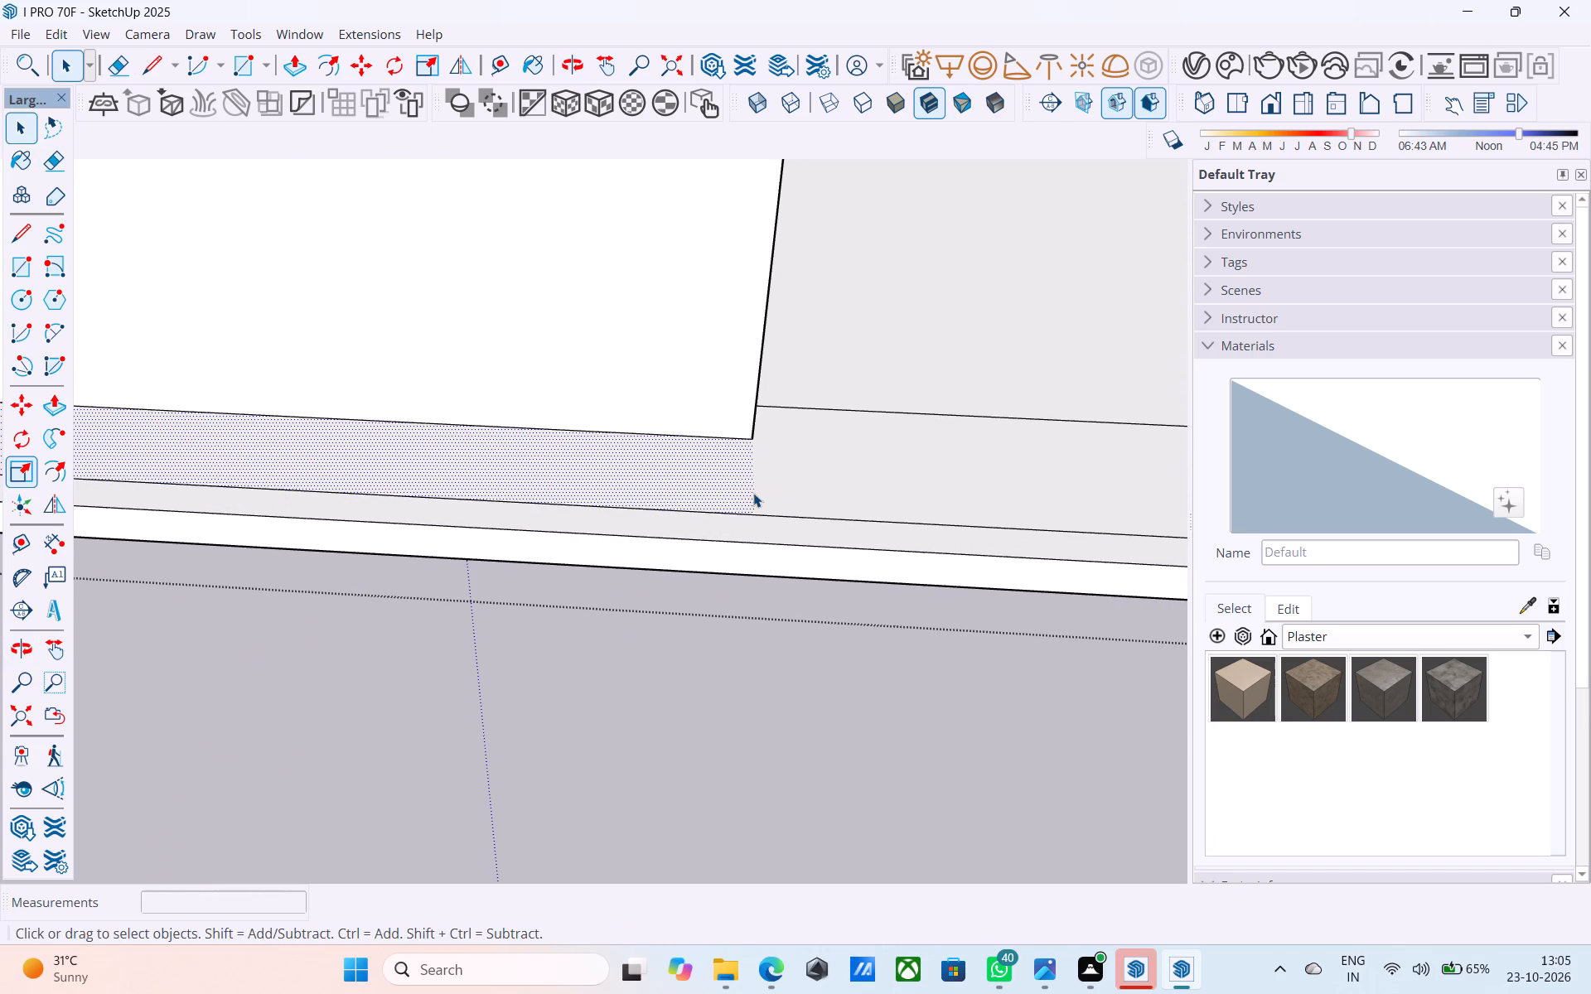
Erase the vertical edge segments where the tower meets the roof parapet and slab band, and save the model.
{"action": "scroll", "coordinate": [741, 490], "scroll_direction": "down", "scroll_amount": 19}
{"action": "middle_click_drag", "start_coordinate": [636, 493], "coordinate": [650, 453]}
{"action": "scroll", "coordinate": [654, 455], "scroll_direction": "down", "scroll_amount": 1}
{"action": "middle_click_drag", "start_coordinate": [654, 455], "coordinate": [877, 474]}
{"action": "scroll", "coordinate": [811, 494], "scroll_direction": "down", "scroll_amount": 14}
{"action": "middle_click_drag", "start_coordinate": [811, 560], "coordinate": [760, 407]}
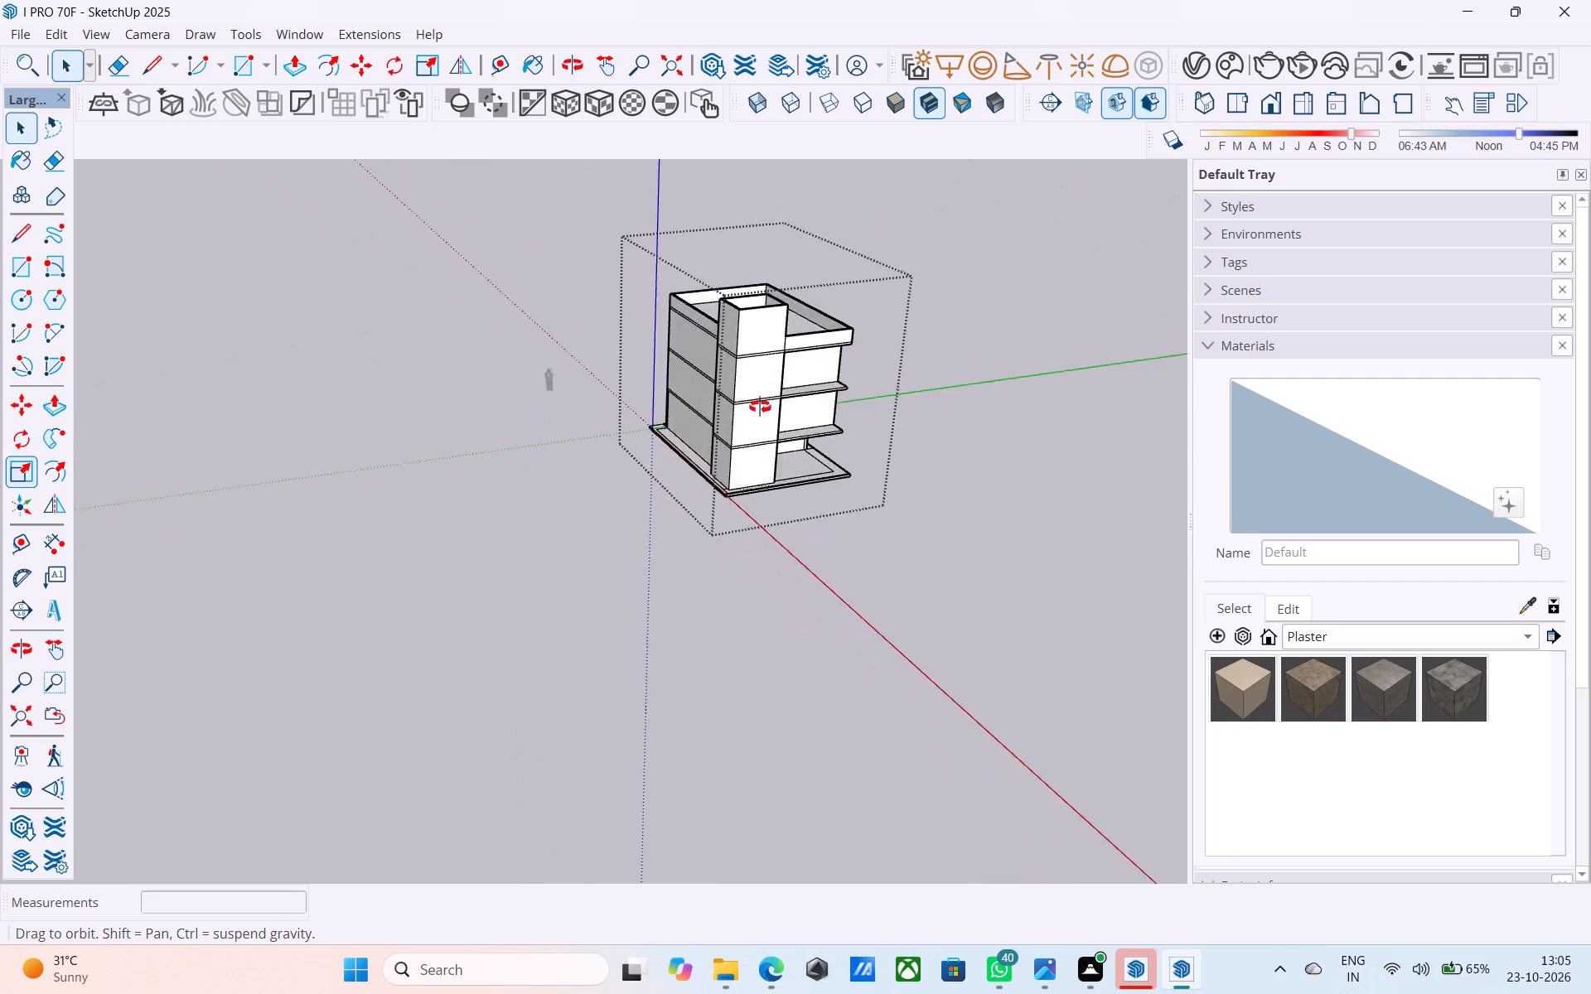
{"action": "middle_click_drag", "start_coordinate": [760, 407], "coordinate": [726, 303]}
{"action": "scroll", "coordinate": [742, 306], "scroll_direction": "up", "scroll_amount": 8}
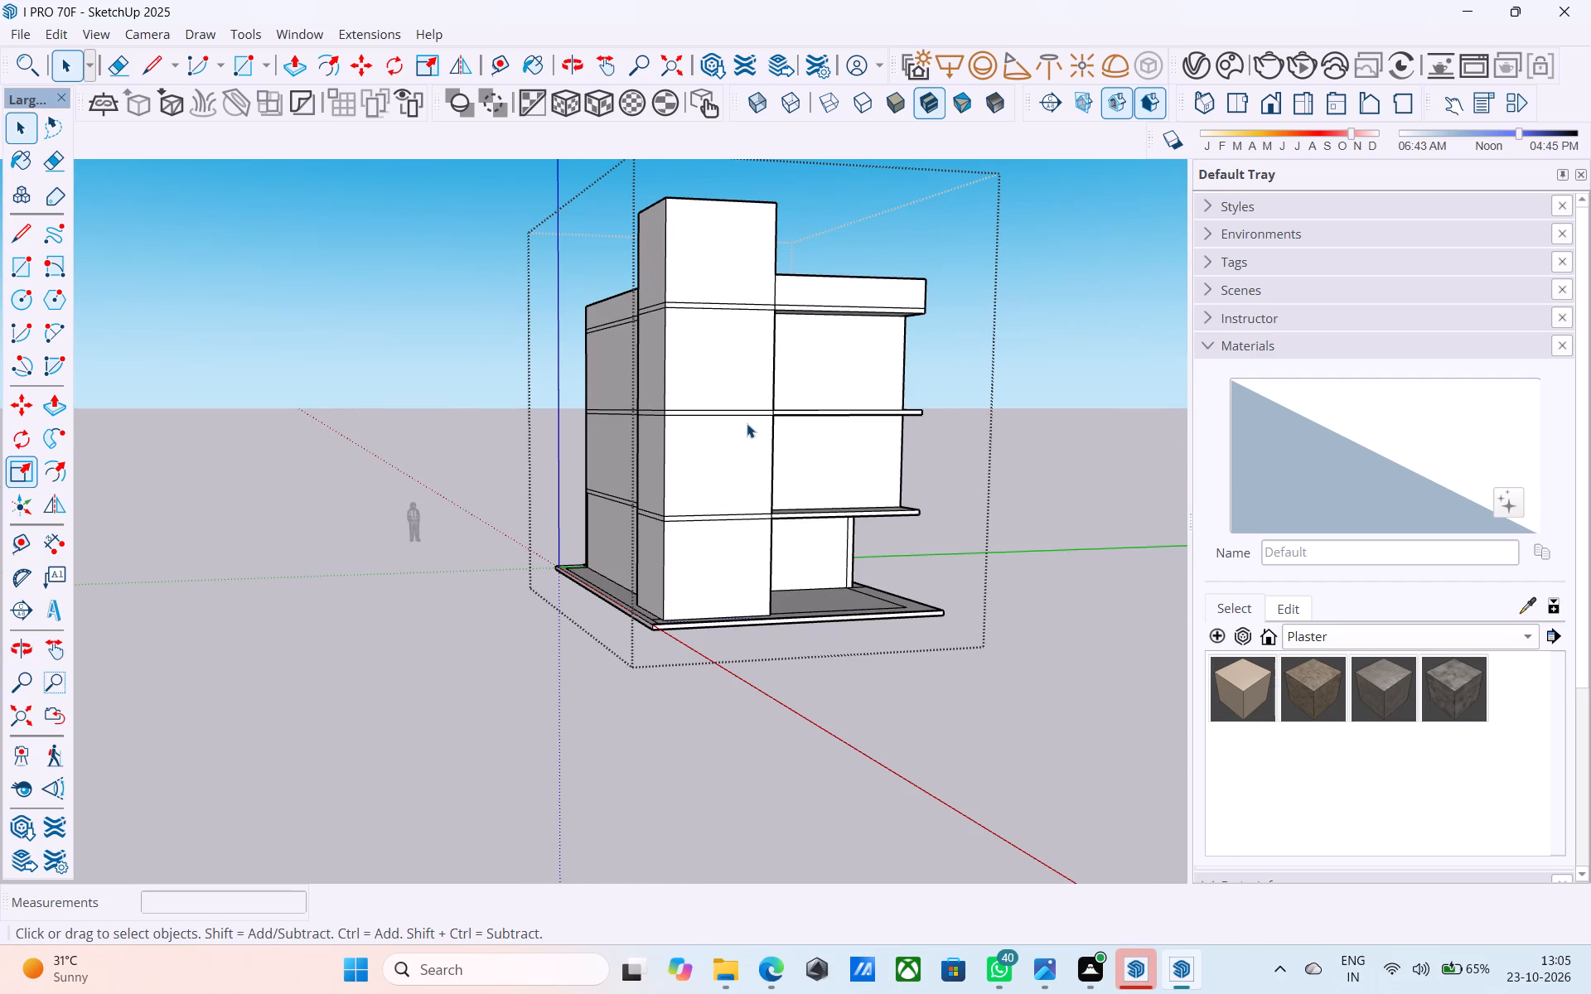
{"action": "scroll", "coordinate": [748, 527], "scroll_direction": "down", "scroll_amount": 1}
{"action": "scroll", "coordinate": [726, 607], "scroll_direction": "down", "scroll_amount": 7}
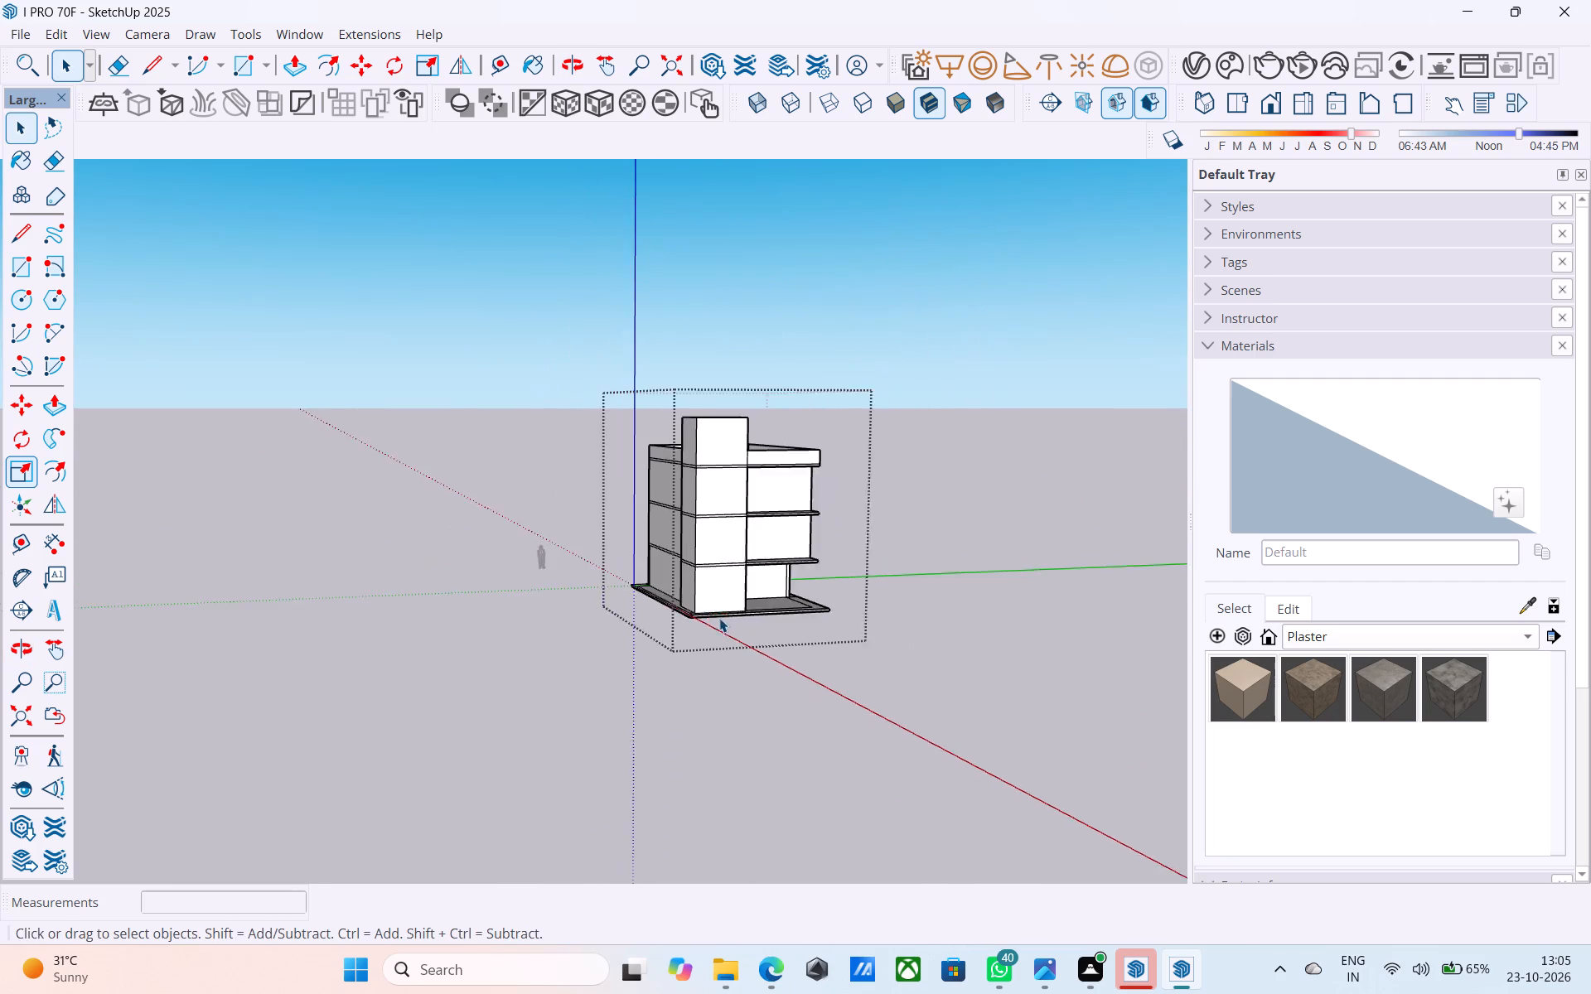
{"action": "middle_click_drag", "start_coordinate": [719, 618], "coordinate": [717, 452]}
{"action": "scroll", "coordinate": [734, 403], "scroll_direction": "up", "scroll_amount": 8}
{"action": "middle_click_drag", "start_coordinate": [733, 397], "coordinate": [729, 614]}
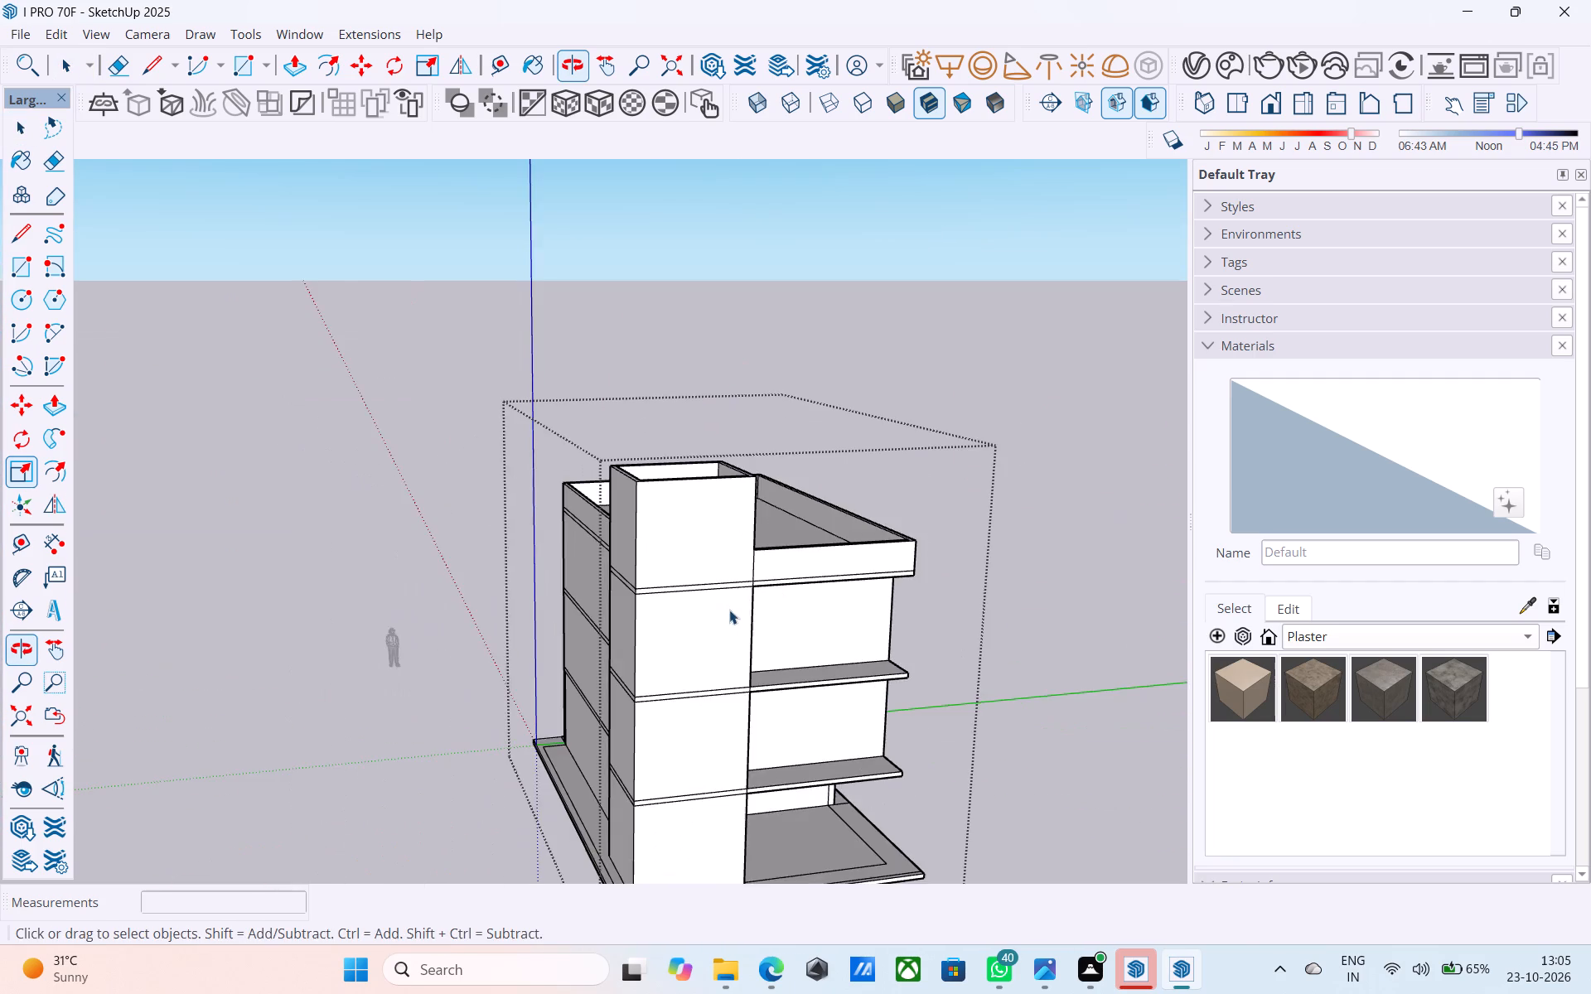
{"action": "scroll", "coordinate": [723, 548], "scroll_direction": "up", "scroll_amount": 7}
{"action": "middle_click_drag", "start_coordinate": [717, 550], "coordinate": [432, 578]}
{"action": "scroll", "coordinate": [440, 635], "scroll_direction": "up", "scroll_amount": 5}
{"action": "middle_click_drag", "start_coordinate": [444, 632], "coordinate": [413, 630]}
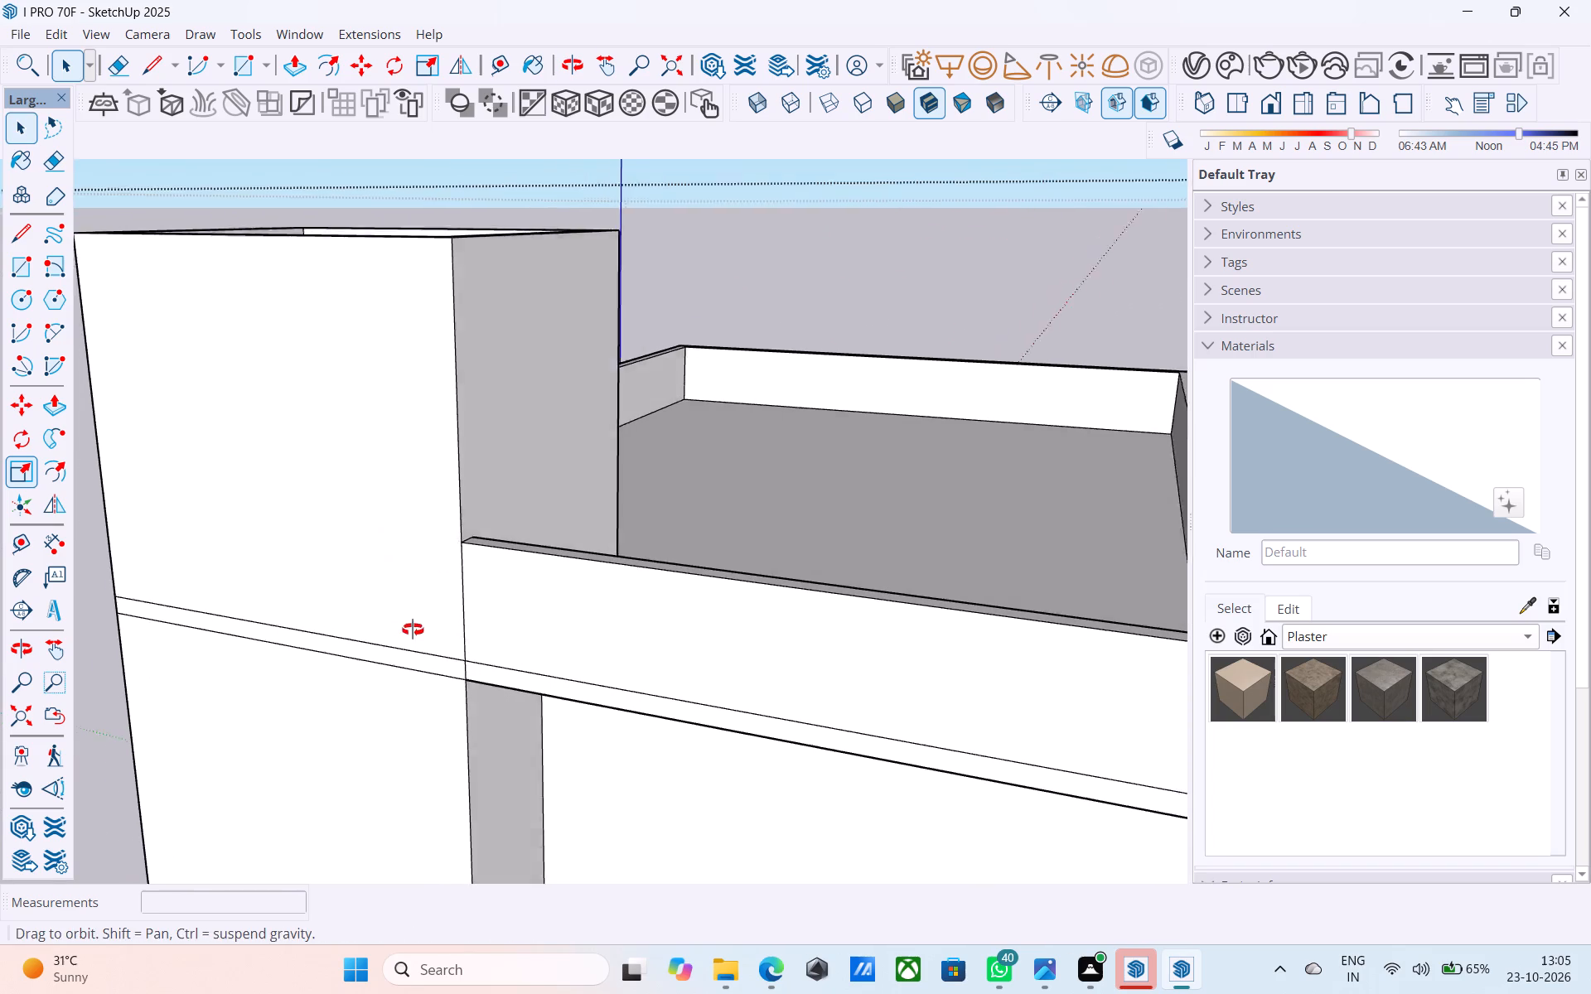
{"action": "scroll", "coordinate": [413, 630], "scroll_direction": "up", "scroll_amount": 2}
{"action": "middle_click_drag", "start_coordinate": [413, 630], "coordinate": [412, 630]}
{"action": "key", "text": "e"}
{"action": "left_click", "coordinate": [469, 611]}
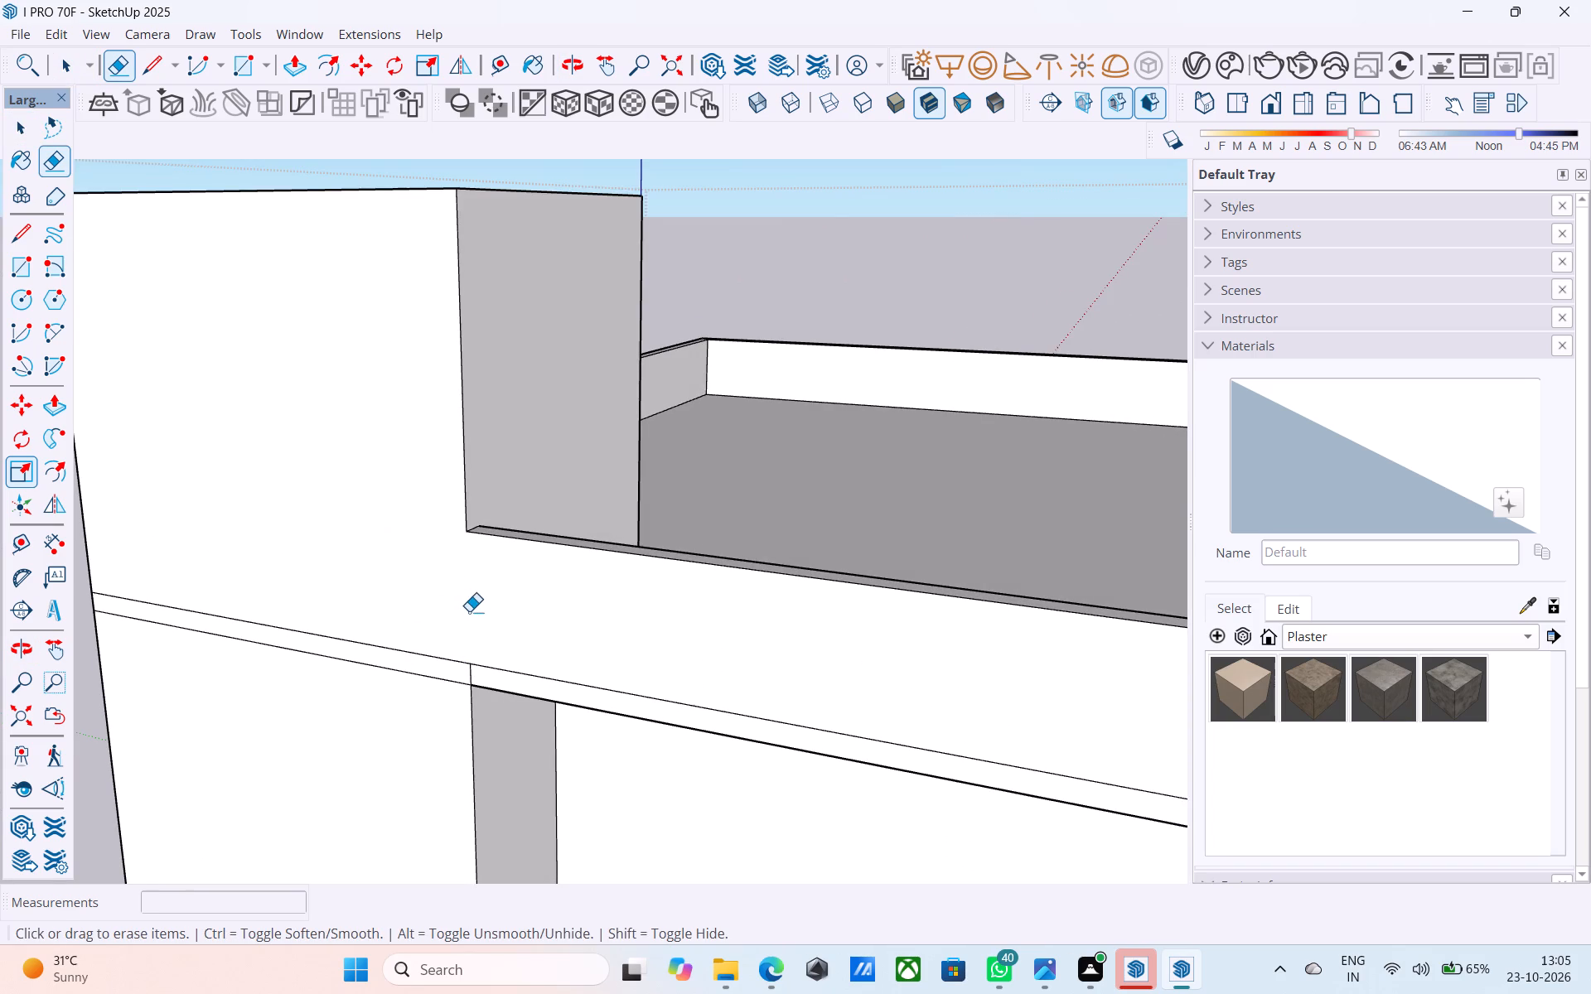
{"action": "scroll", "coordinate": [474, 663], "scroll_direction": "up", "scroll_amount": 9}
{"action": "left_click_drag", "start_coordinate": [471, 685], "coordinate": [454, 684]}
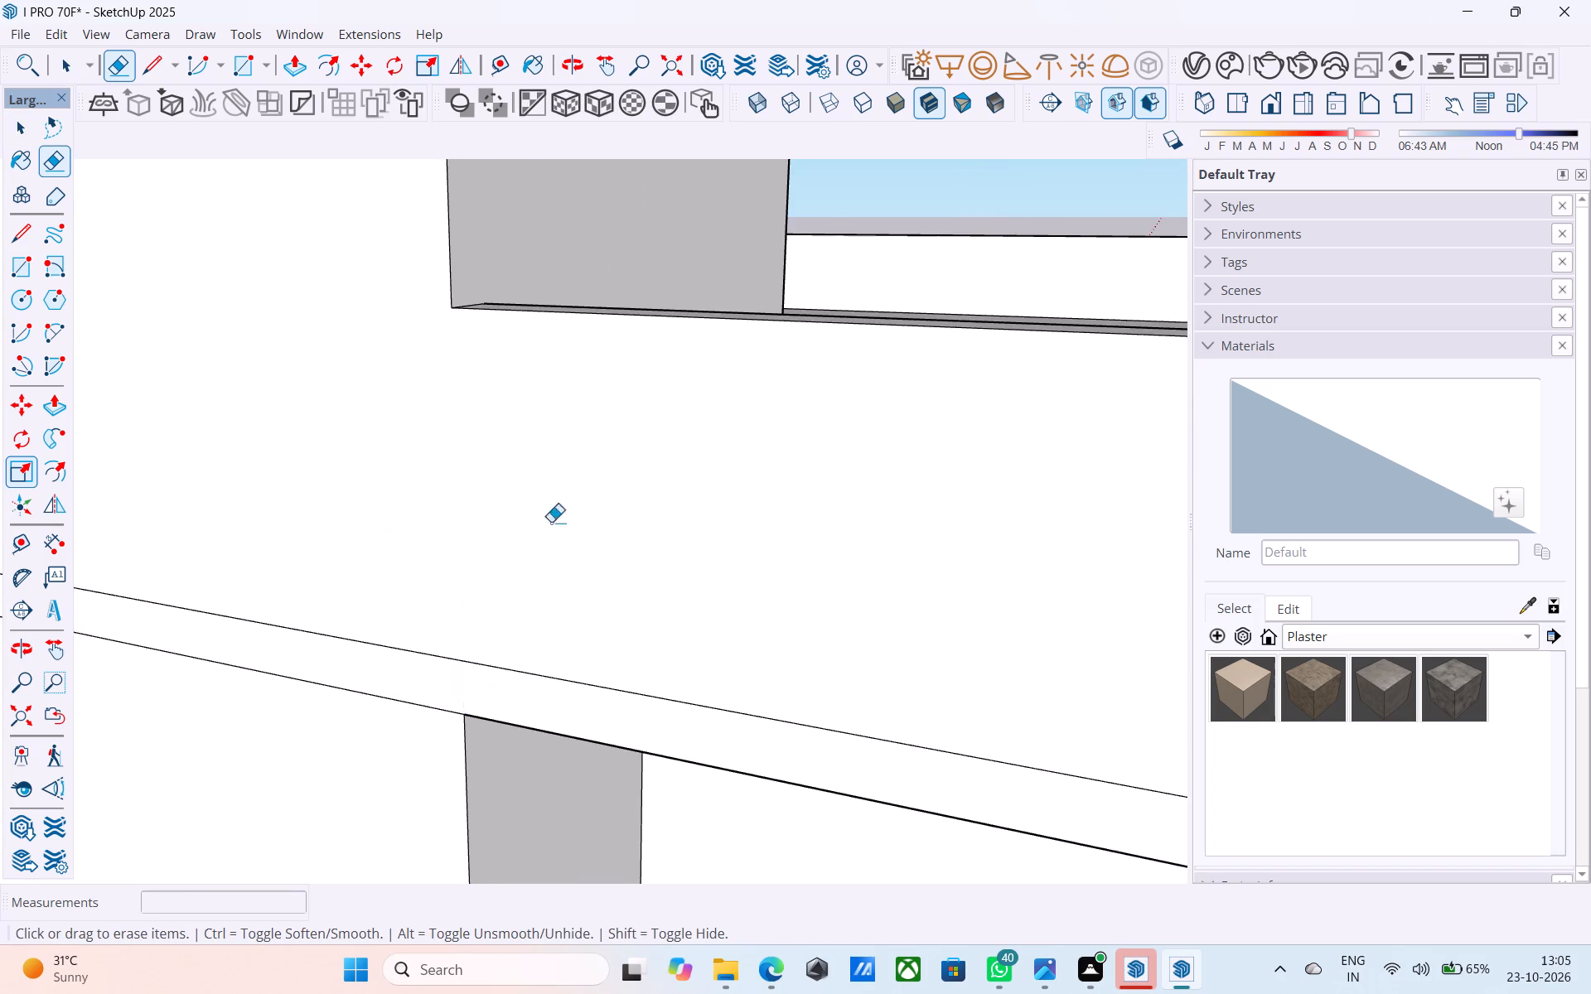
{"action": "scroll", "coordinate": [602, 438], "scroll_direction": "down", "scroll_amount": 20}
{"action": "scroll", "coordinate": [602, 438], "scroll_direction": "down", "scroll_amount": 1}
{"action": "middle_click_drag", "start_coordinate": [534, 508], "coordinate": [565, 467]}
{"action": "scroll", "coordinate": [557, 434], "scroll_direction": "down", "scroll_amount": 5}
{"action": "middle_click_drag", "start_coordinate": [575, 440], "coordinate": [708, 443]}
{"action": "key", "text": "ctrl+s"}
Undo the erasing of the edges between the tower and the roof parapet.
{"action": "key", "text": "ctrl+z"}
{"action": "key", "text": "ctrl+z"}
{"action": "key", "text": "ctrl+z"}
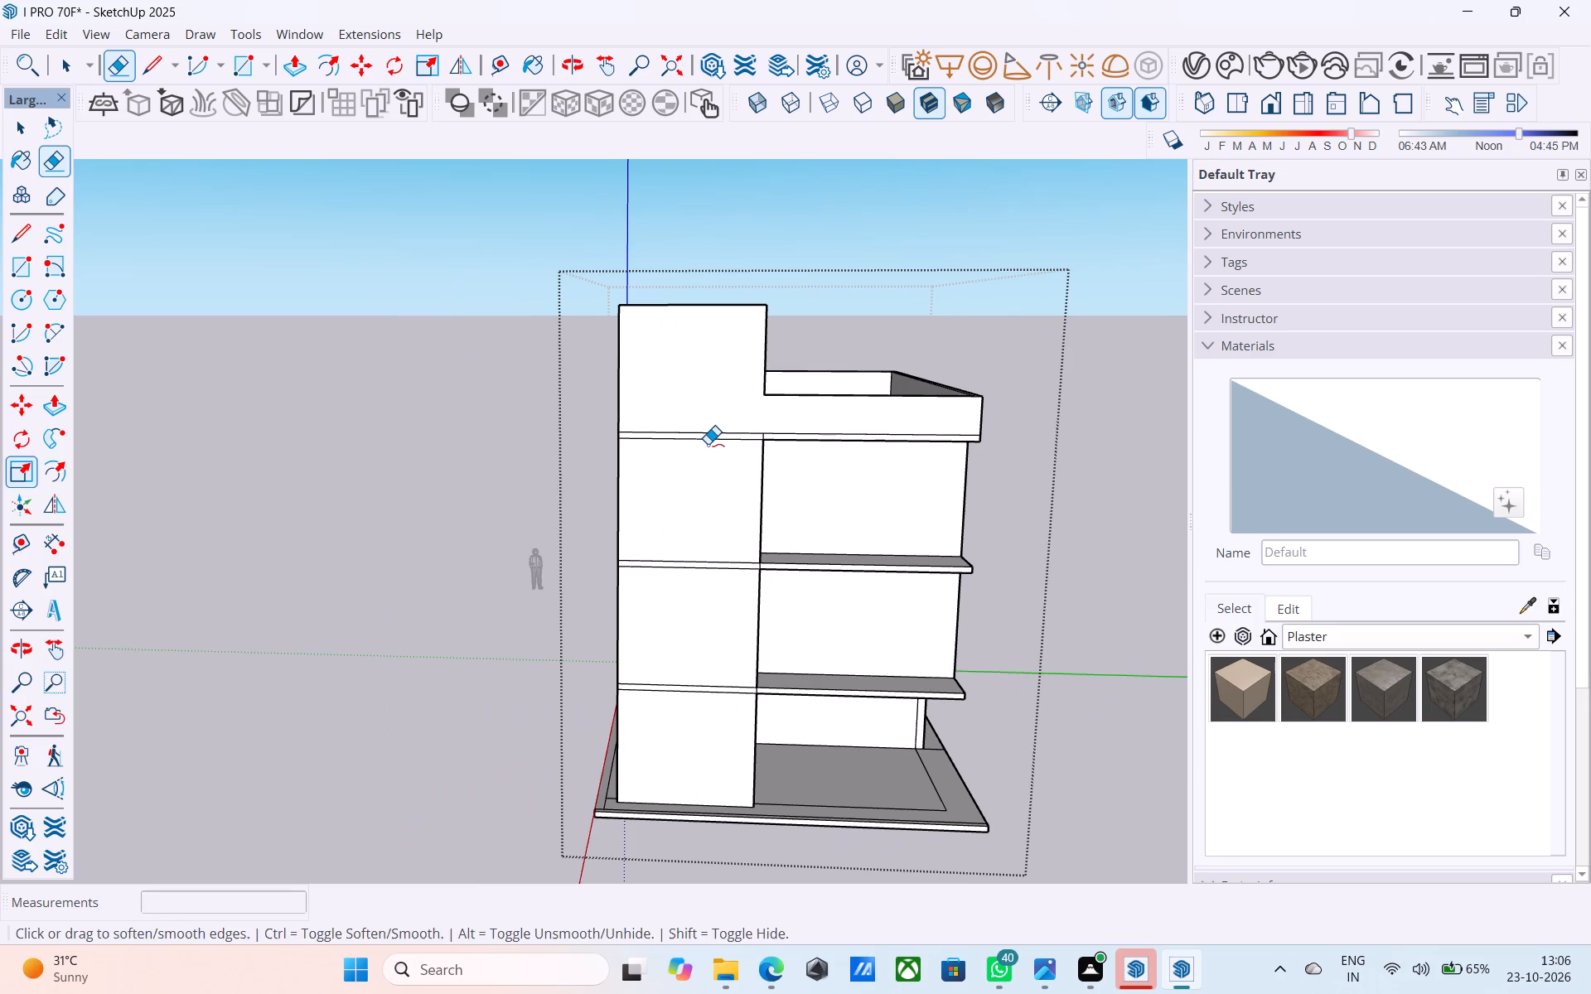
Save the model again.
{"action": "key", "text": "space"}
{"action": "middle_click_drag", "start_coordinate": [708, 444], "coordinate": [831, 470], "text": "shift"}
{"action": "scroll", "coordinate": [831, 470], "scroll_direction": "up", "scroll_amount": 6}
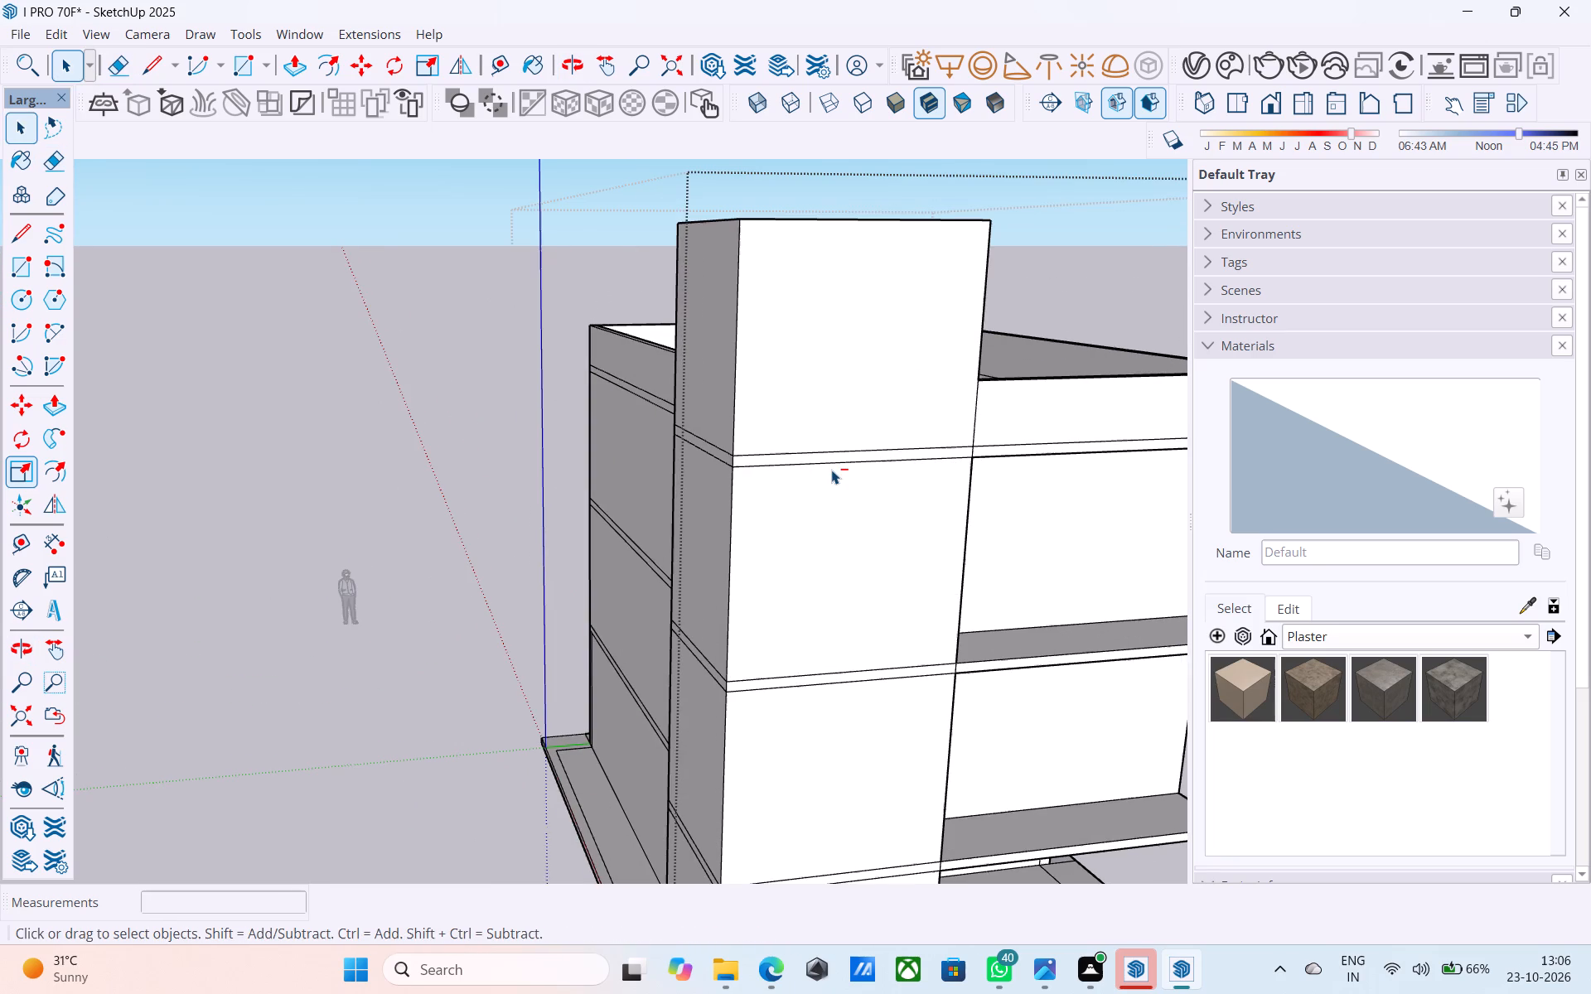
{"action": "key", "text": "ctrl+s"}
Erase the short edge crossing the border strip at the base slab corner beside the tower.
{"action": "middle_click_drag", "start_coordinate": [812, 472], "coordinate": [795, 461]}
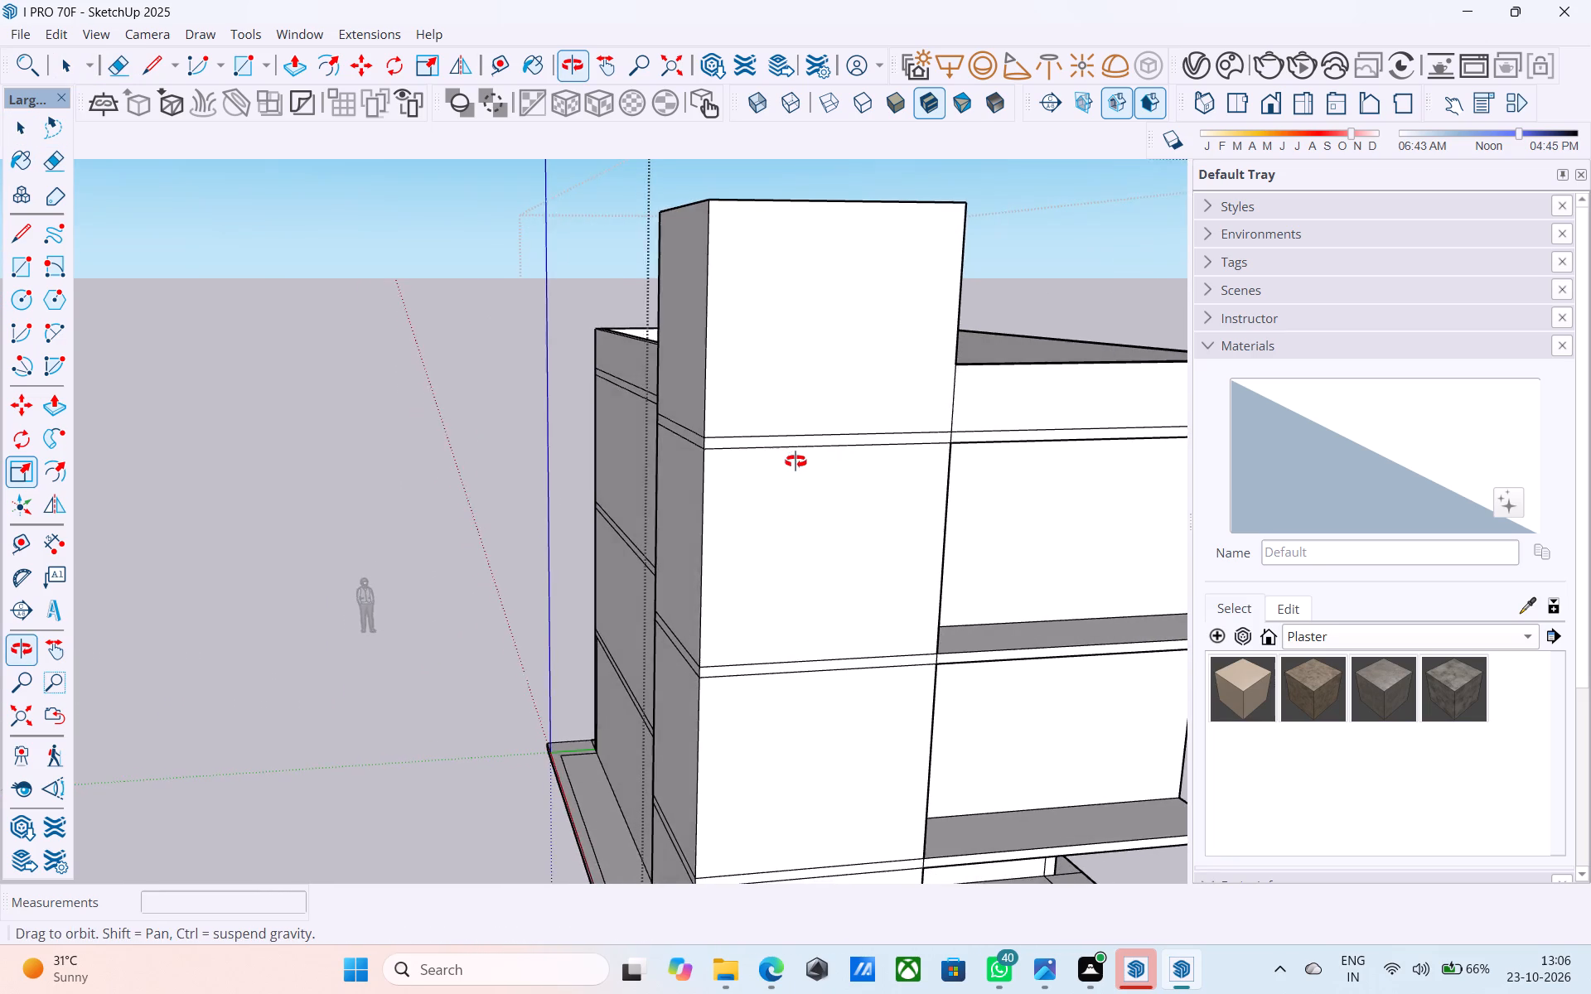
{"action": "middle_click_drag", "start_coordinate": [795, 461], "coordinate": [795, 462]}
{"action": "scroll", "coordinate": [795, 478], "scroll_direction": "down", "scroll_amount": 1}
{"action": "middle_click_drag", "start_coordinate": [795, 480], "coordinate": [670, 435], "text": "shift"}
{"action": "middle_click_drag", "start_coordinate": [867, 524], "coordinate": [678, 494], "text": "shift"}
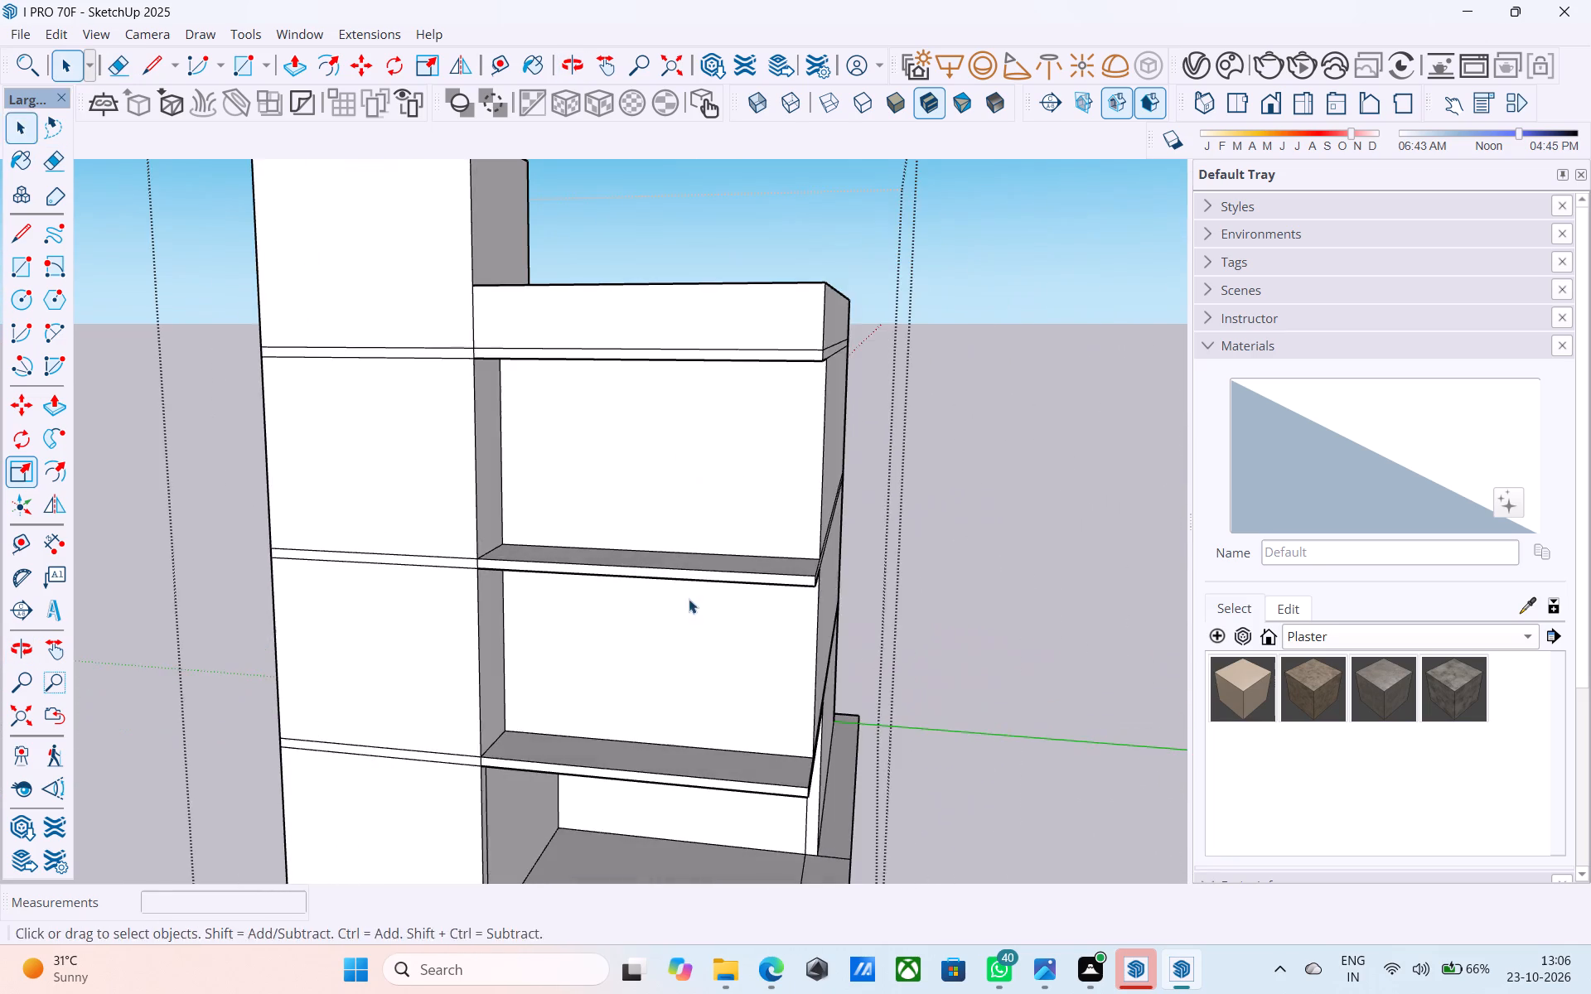
{"action": "middle_click_drag", "start_coordinate": [689, 604], "coordinate": [667, 380], "text": "shift"}
{"action": "middle_click_drag", "start_coordinate": [722, 591], "coordinate": [743, 667], "text": "shift"}
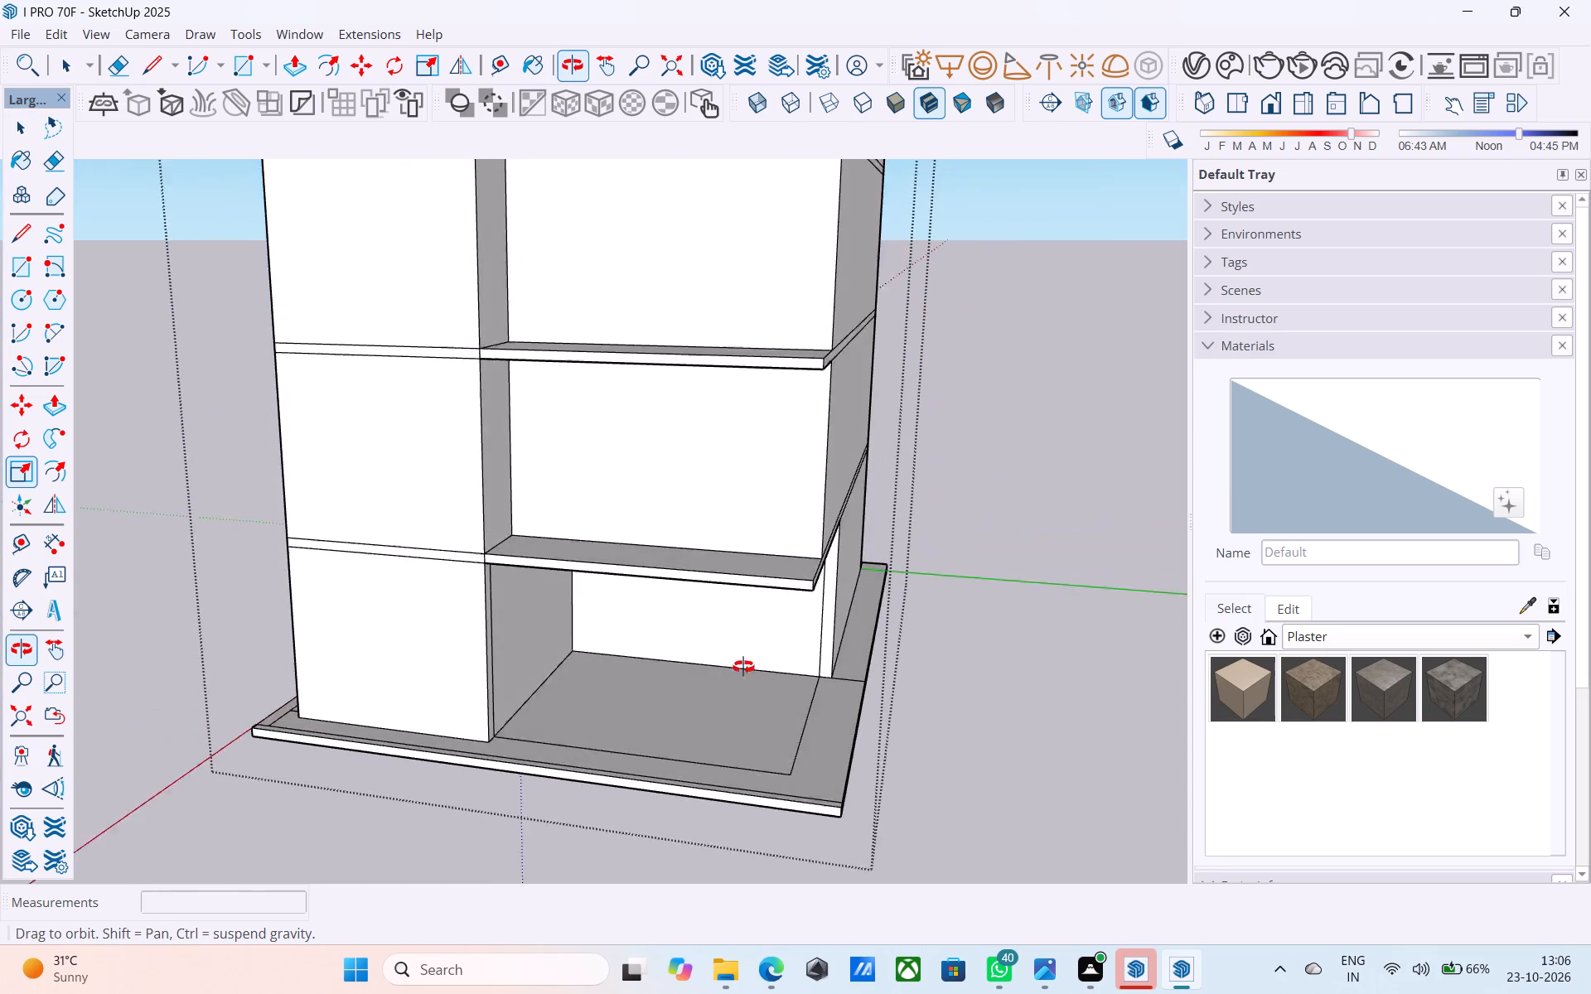
{"action": "middle_click_drag", "start_coordinate": [743, 667], "coordinate": [740, 685], "text": "shift"}
{"action": "middle_click_drag", "start_coordinate": [792, 741], "coordinate": [732, 639], "text": "shift"}
{"action": "scroll", "coordinate": [492, 770], "scroll_direction": "up", "scroll_amount": 3}
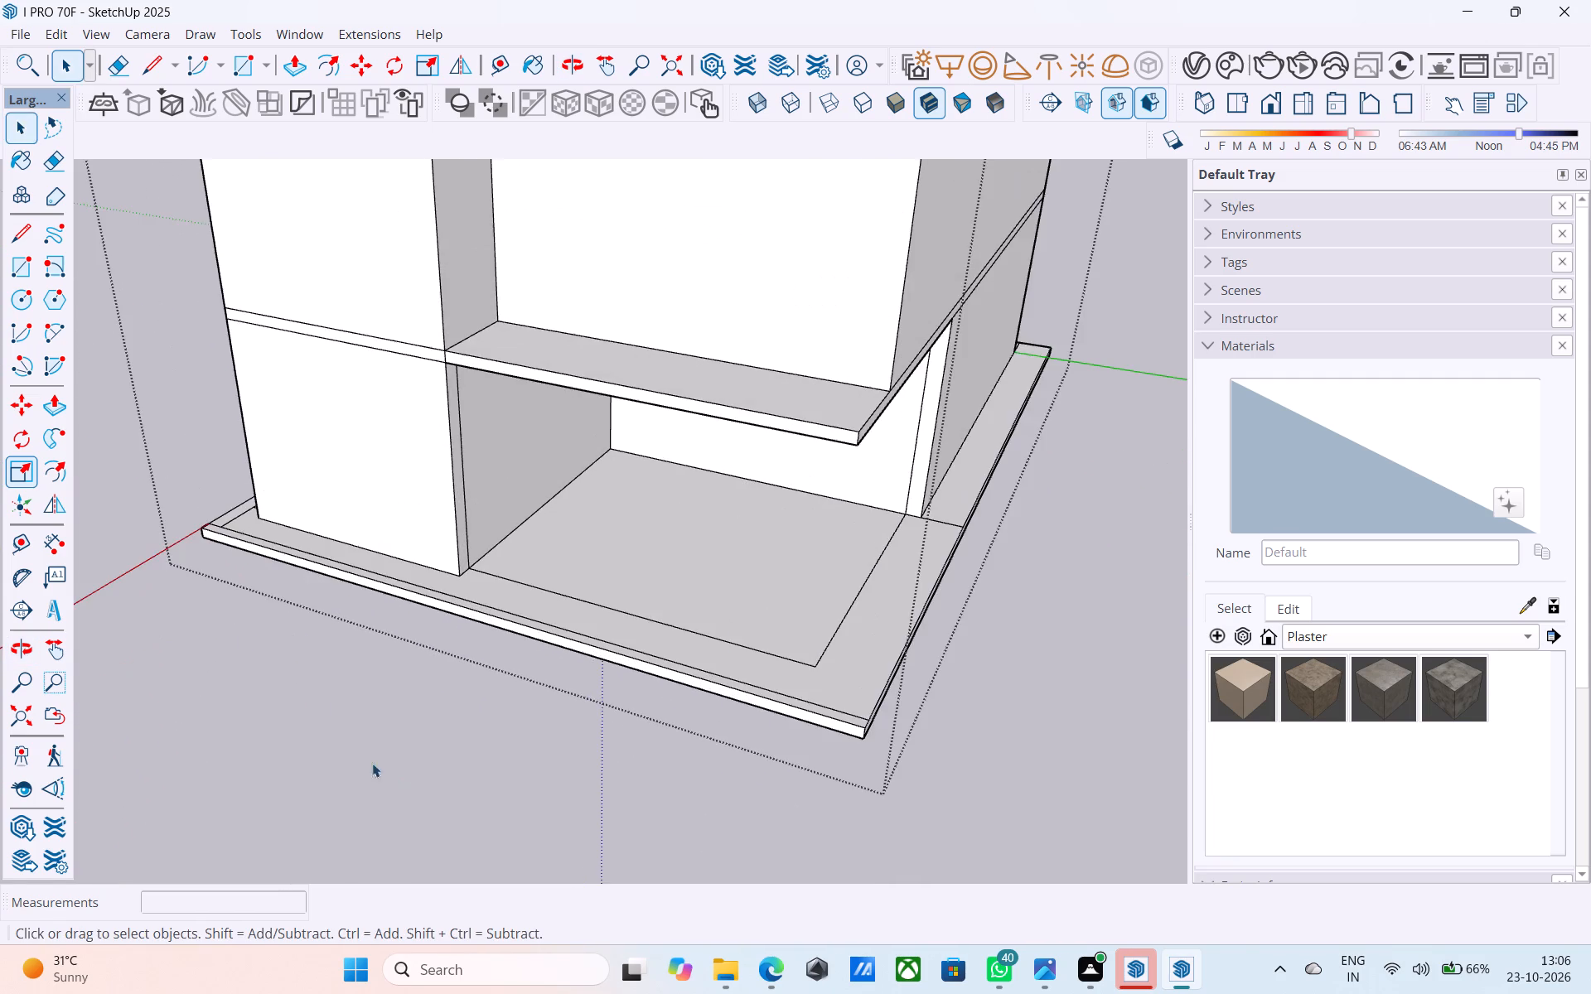
{"action": "middle_click_drag", "start_coordinate": [259, 622], "coordinate": [761, 635]}
{"action": "scroll", "coordinate": [684, 678], "scroll_direction": "up", "scroll_amount": 12}
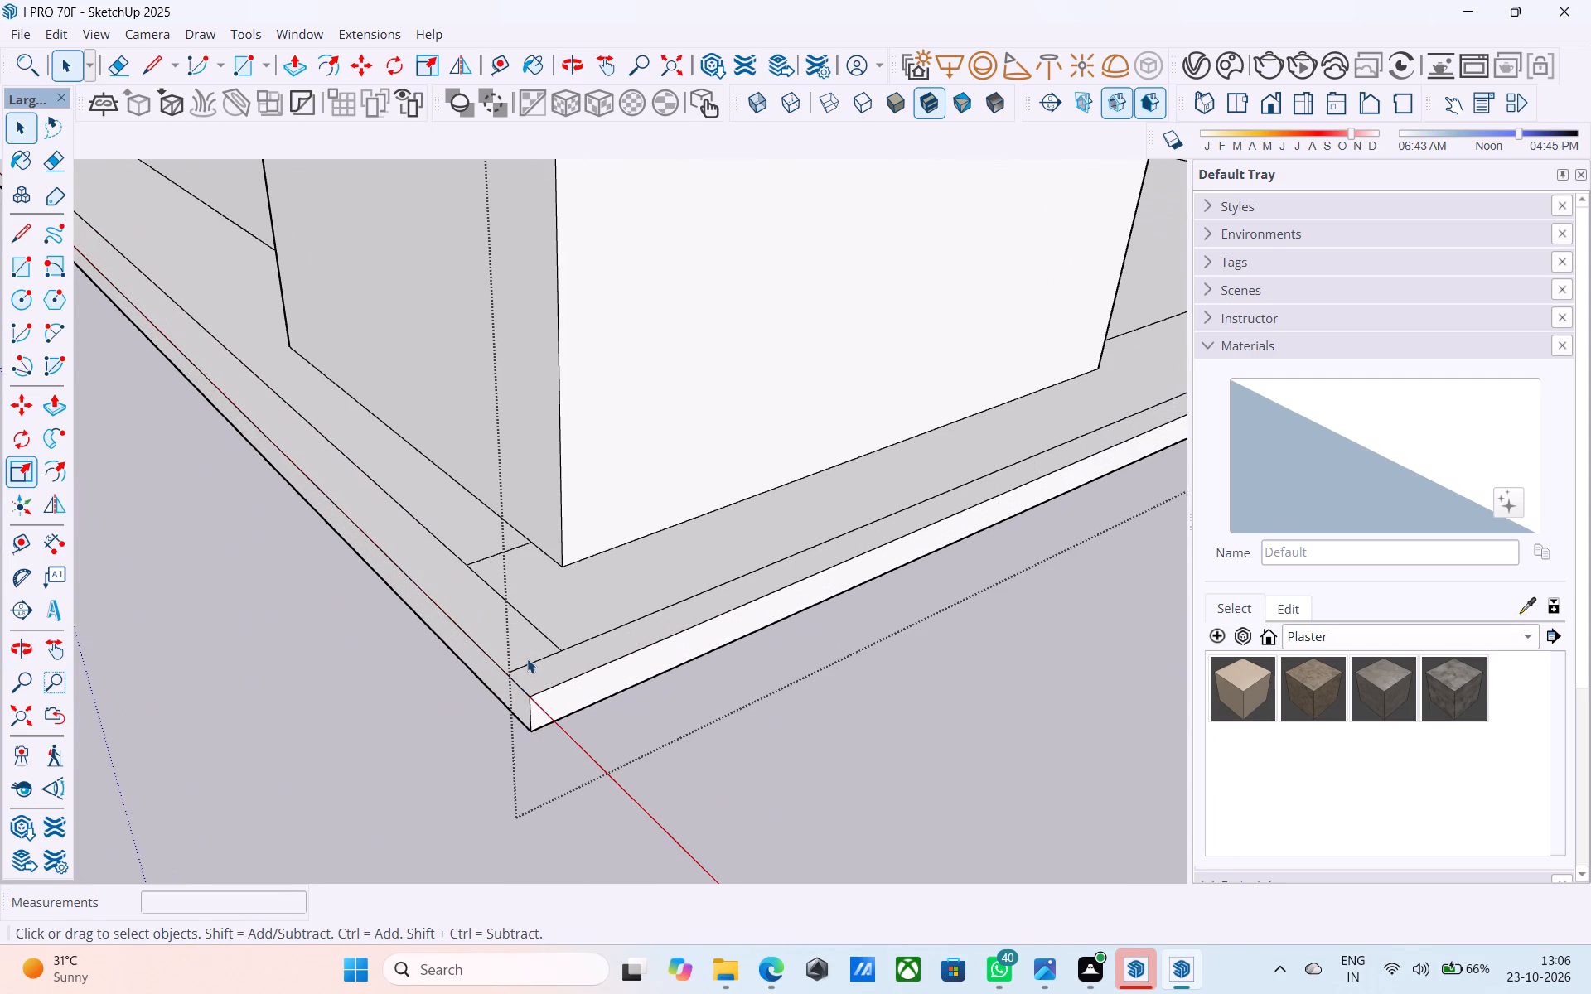
{"action": "key", "text": "e"}
{"action": "left_click", "coordinate": [538, 661]}
Push/Pull the joined border strip along the slab's red-axis side and tower corner up by 5'.
{"action": "key", "text": "space"}
{"action": "left_click", "coordinate": [535, 661]}
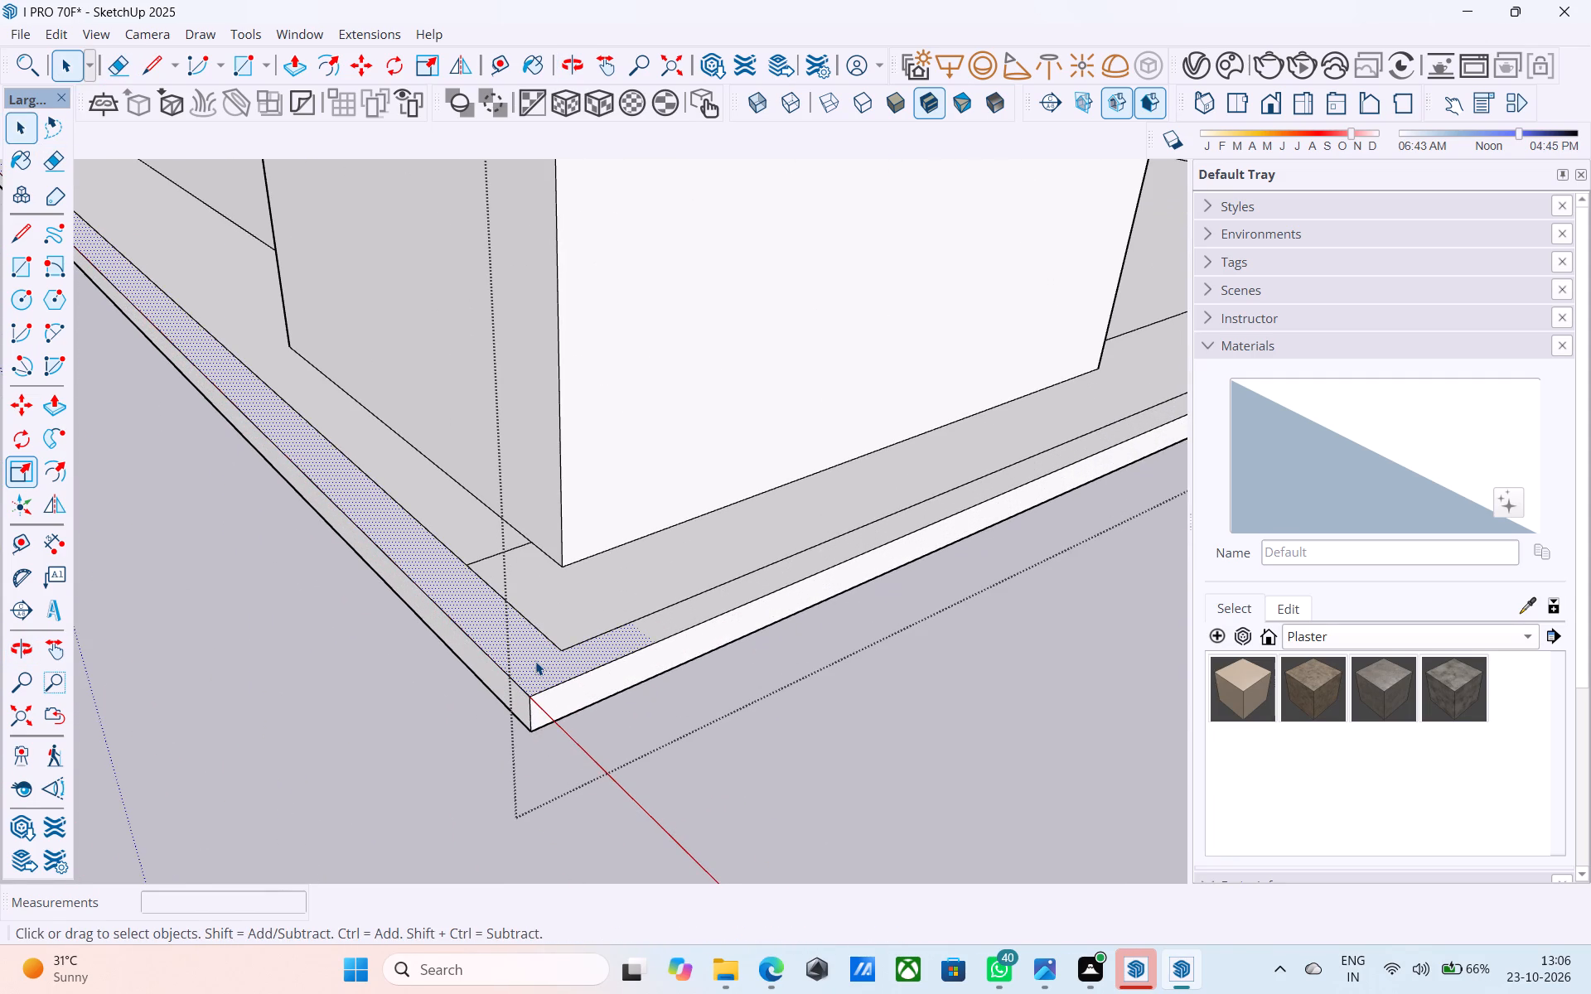
{"action": "key", "text": "p"}
{"action": "left_click", "coordinate": [535, 661]}
{"action": "middle_click_drag", "start_coordinate": [535, 628], "coordinate": [515, 624]}
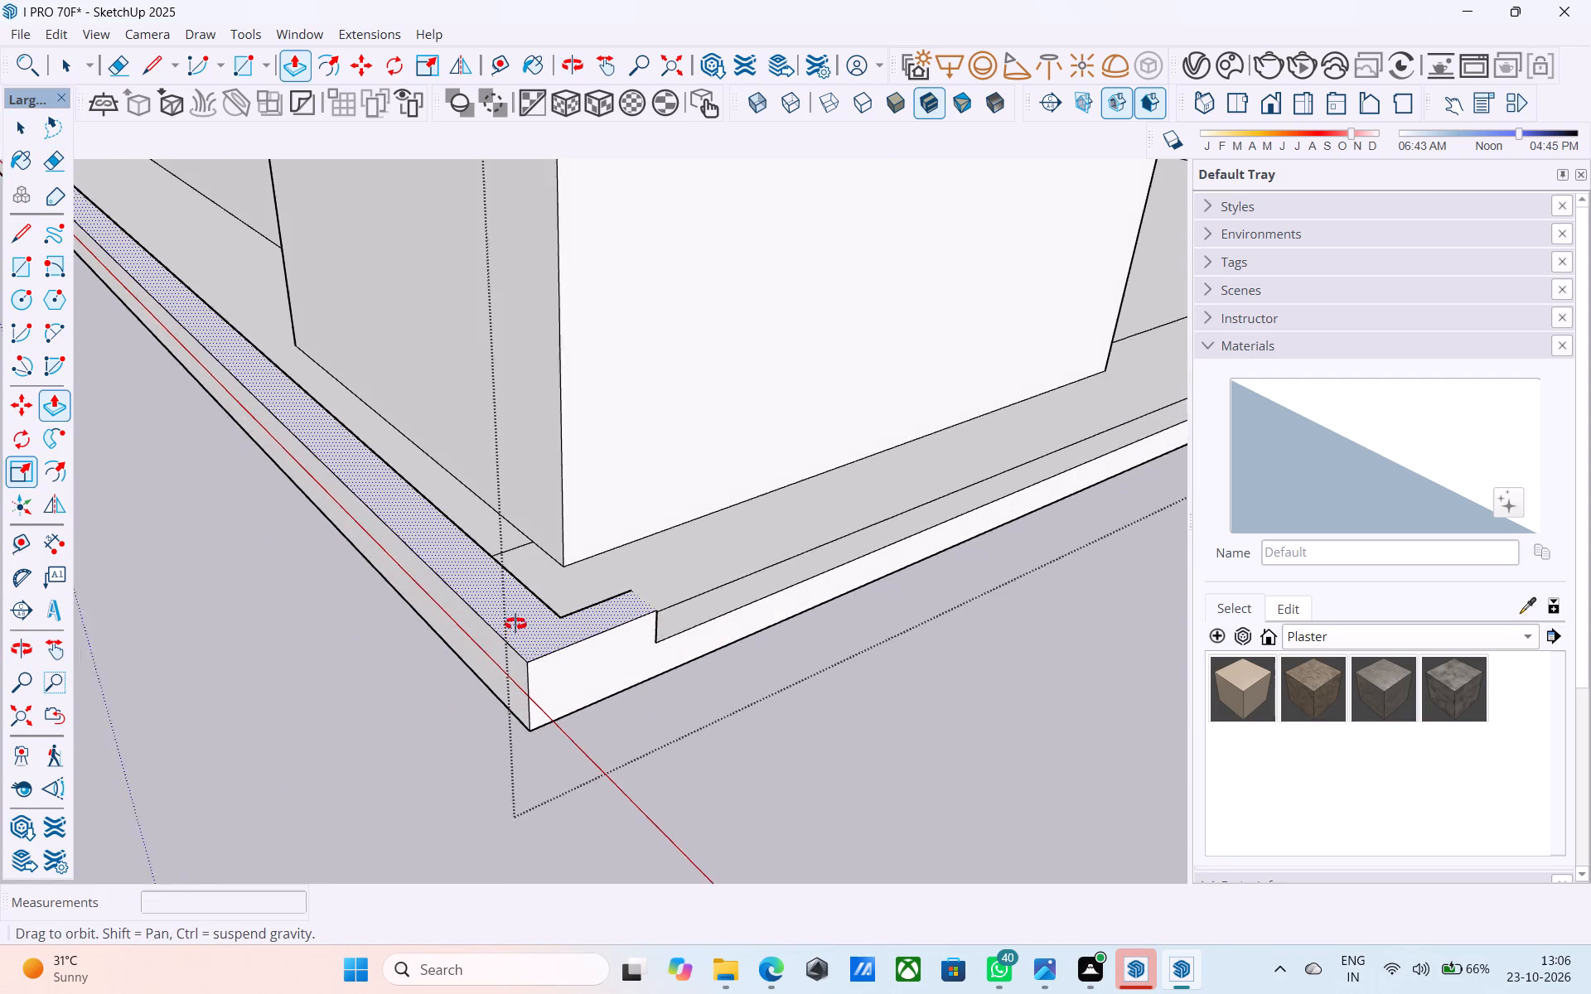
{"action": "middle_click_drag", "start_coordinate": [515, 624], "coordinate": [201, 610]}
{"action": "middle_click_drag", "start_coordinate": [597, 577], "coordinate": [304, 397]}
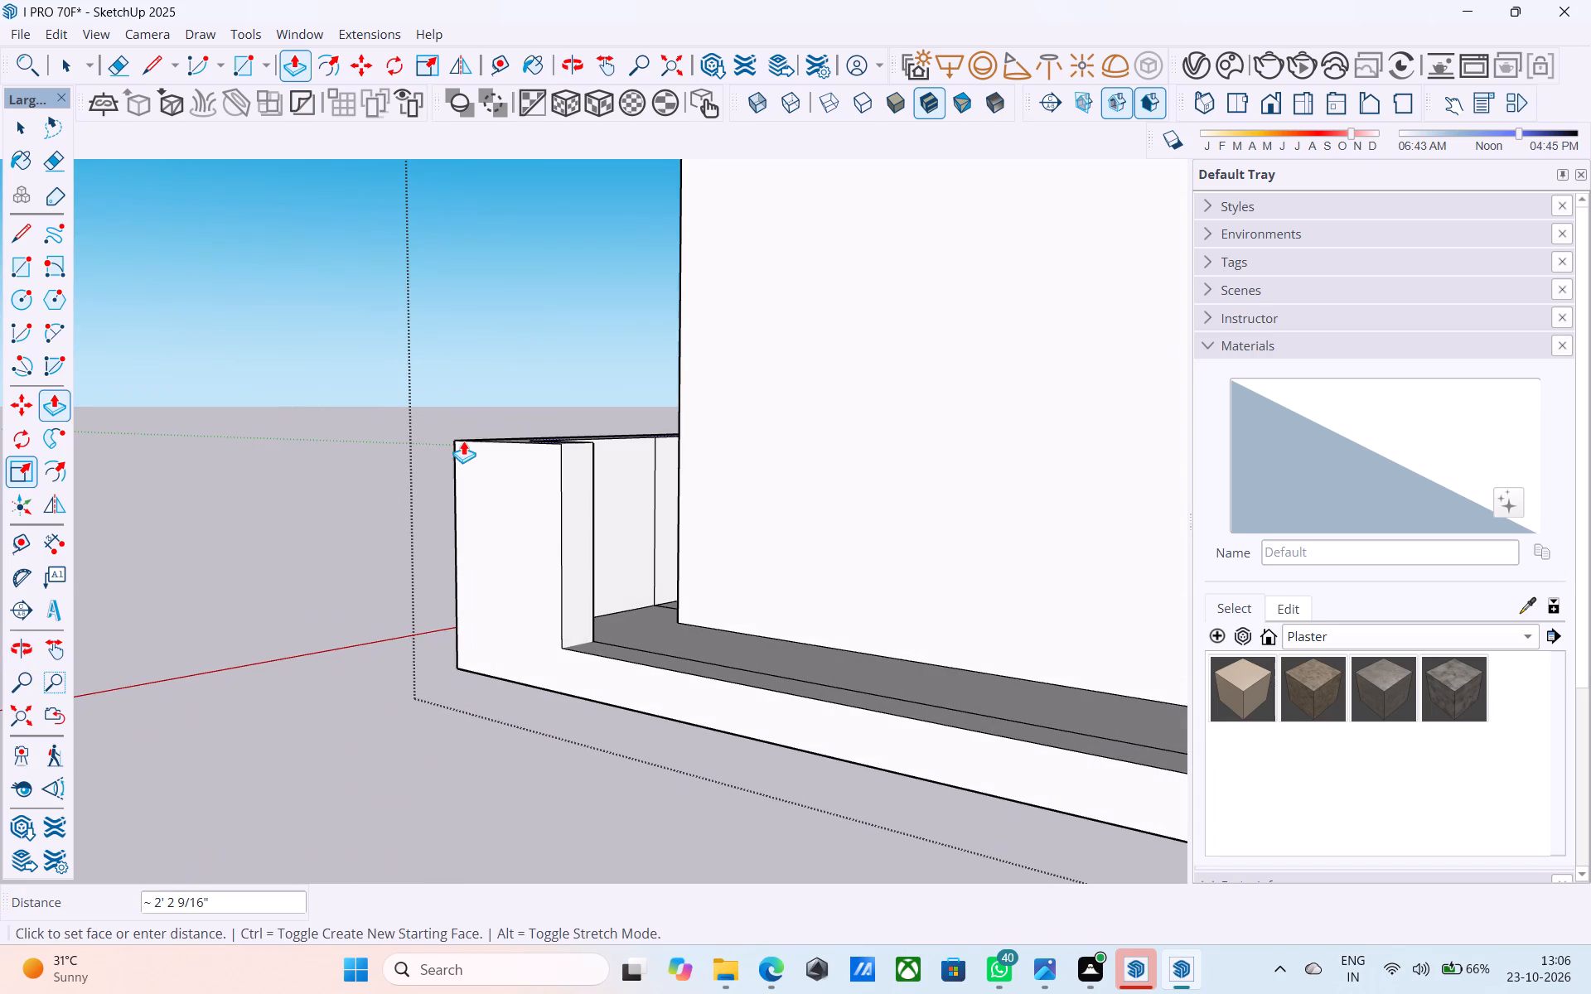
{"action": "middle_click_drag", "start_coordinate": [475, 443], "coordinate": [907, 528]}
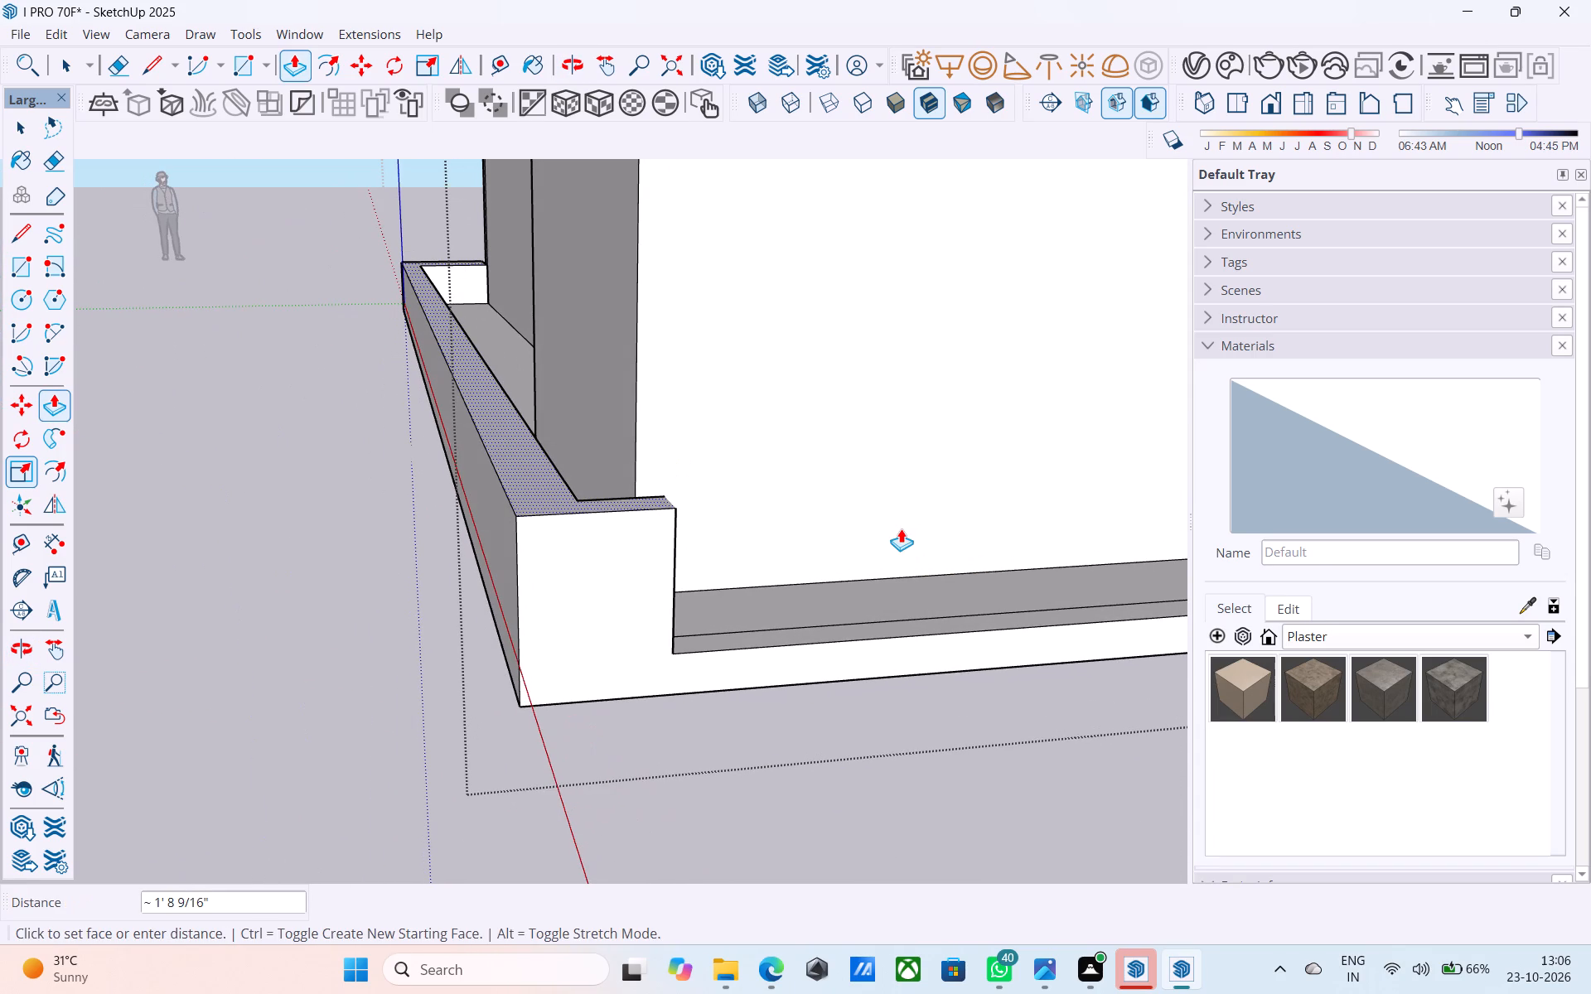
{"action": "type", "text": "5'"}
{"action": "key", "text": "Return"}
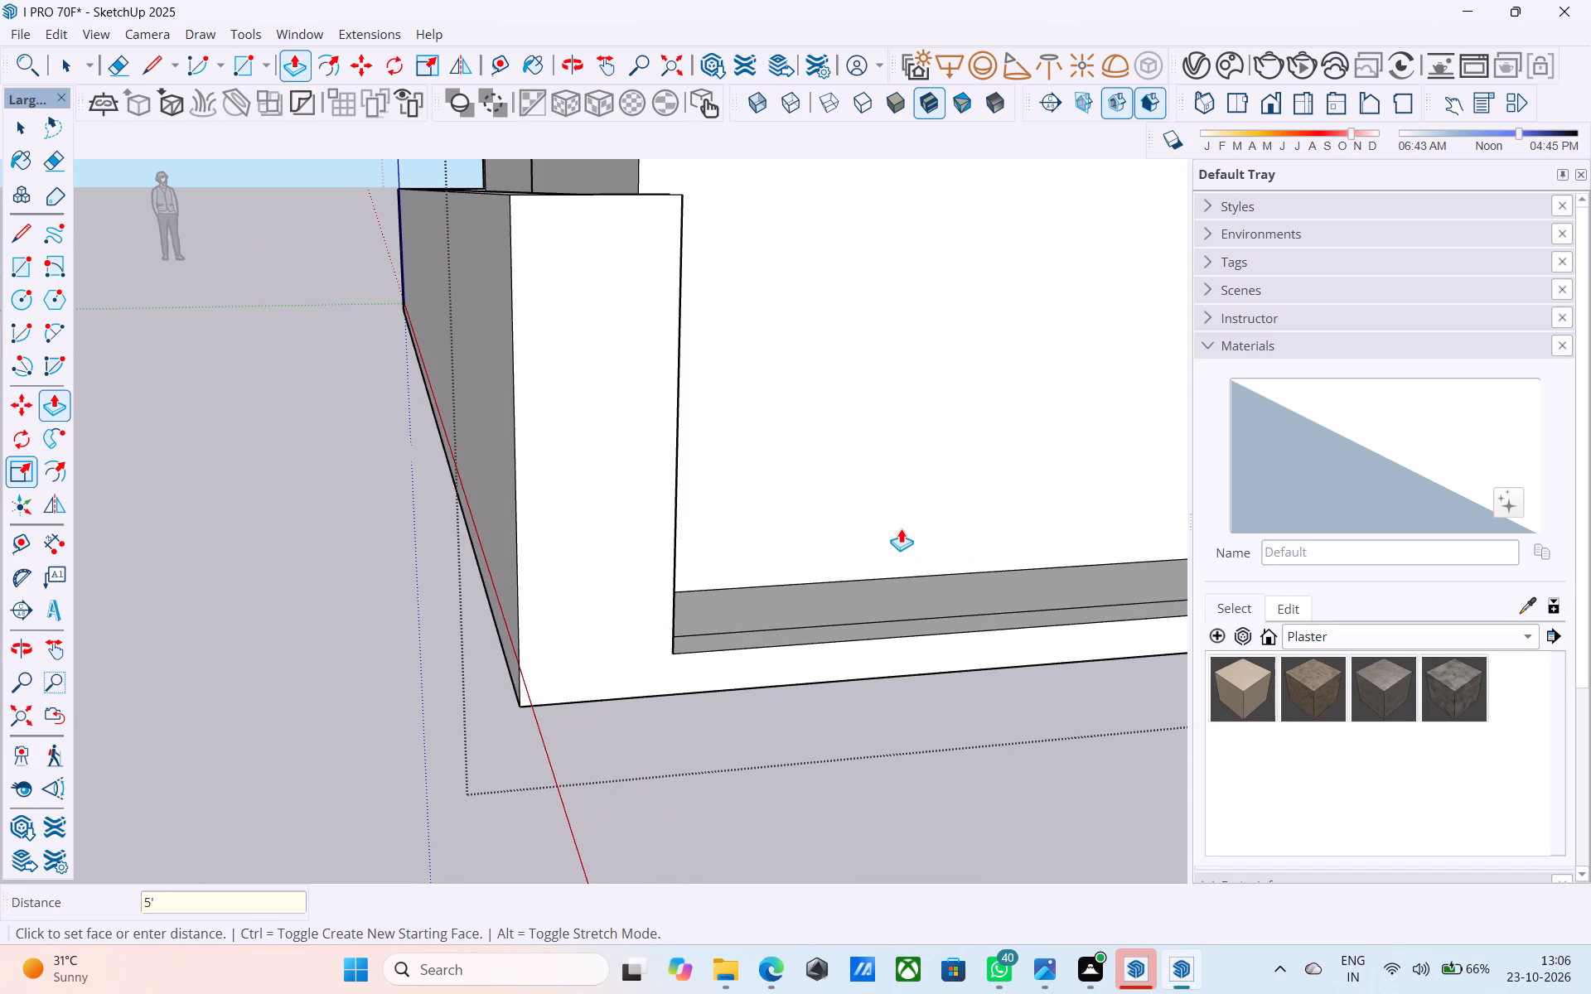
Raise the two remaining pieces of the front border strip by the same 5' with Push/Pull.
{"action": "key", "text": "space"}
{"action": "scroll", "coordinate": [887, 535], "scroll_direction": "down", "scroll_amount": 3}
{"action": "middle_click_drag", "start_coordinate": [887, 538], "coordinate": [456, 640]}
{"action": "scroll", "coordinate": [564, 625], "scroll_direction": "down", "scroll_amount": 2}
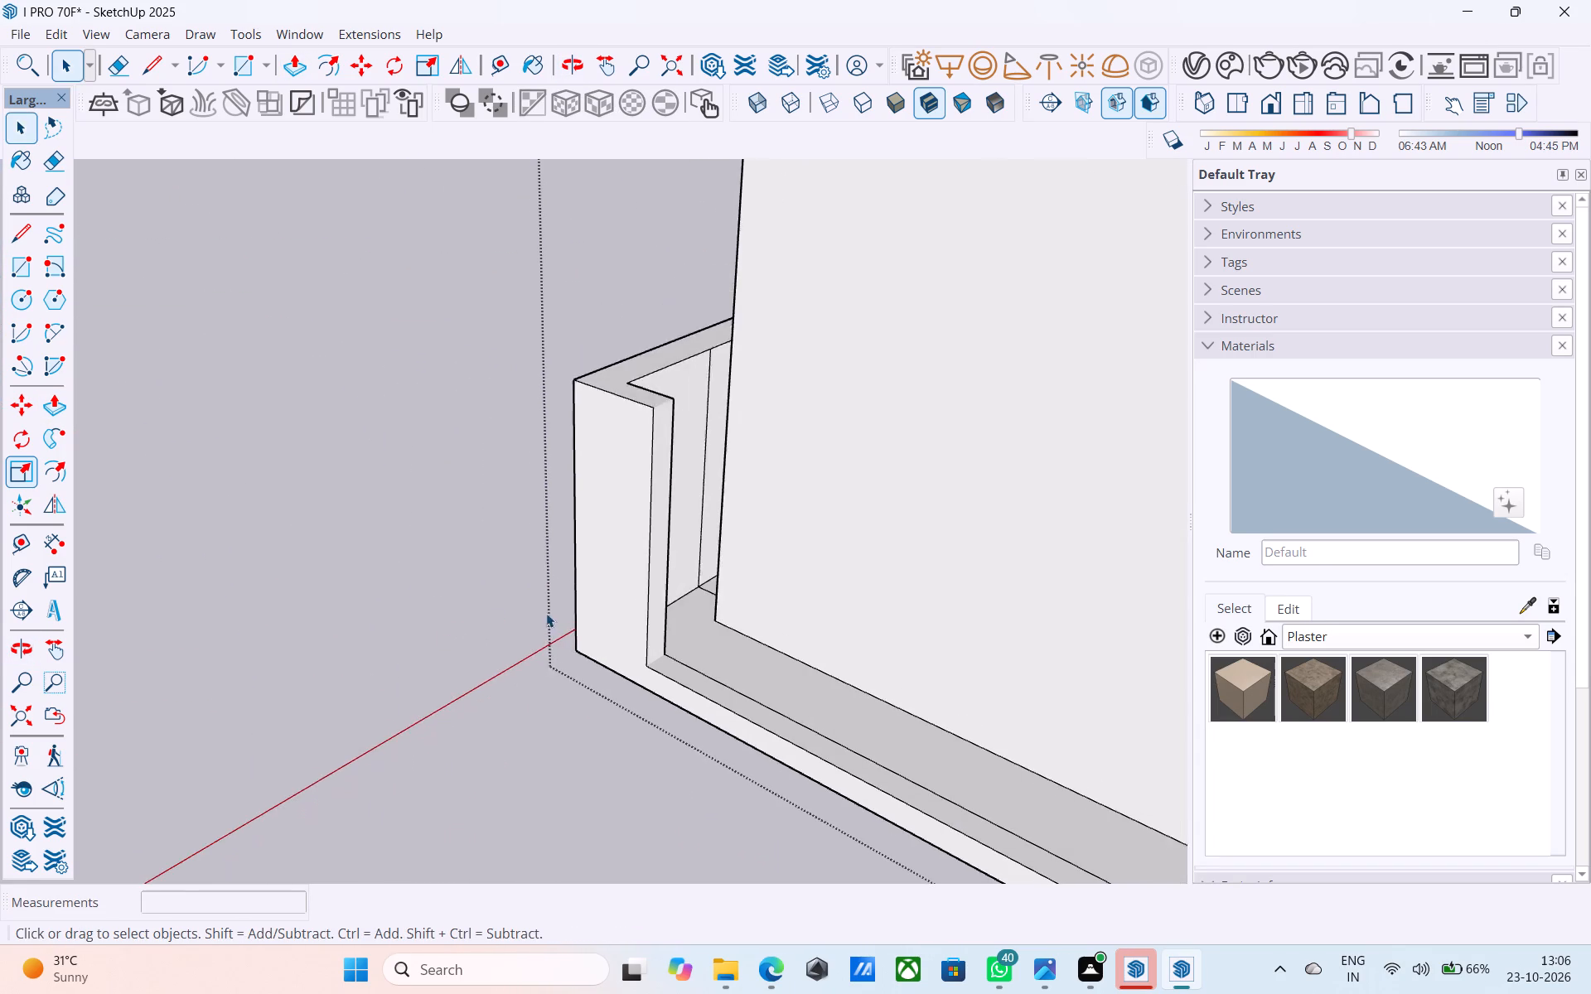
{"action": "scroll", "coordinate": [546, 613], "scroll_direction": "down", "scroll_amount": 1}
{"action": "scroll", "coordinate": [707, 732], "scroll_direction": "up", "scroll_amount": 3}
{"action": "left_click", "coordinate": [723, 688]}
{"action": "key", "text": "p"}
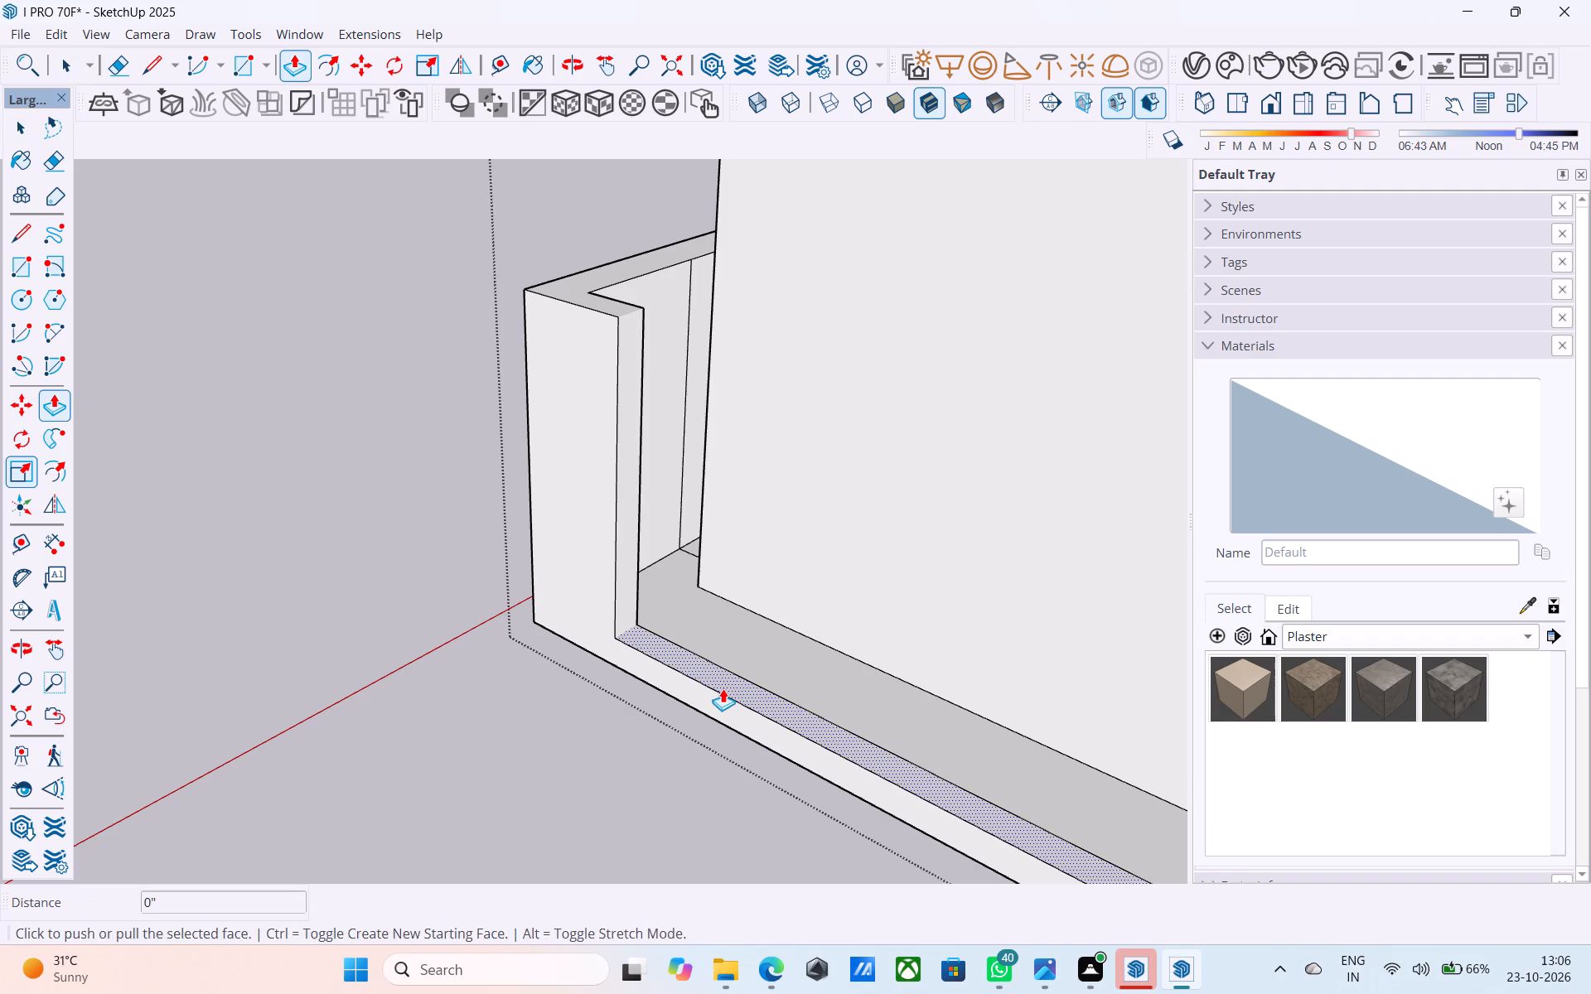
{"action": "double_click", "coordinate": [723, 688]}
{"action": "scroll", "coordinate": [607, 678], "scroll_direction": "down", "scroll_amount": 20}
{"action": "scroll", "coordinate": [607, 678], "scroll_direction": "down", "scroll_amount": 2}
{"action": "scroll", "coordinate": [757, 766], "scroll_direction": "up", "scroll_amount": 4}
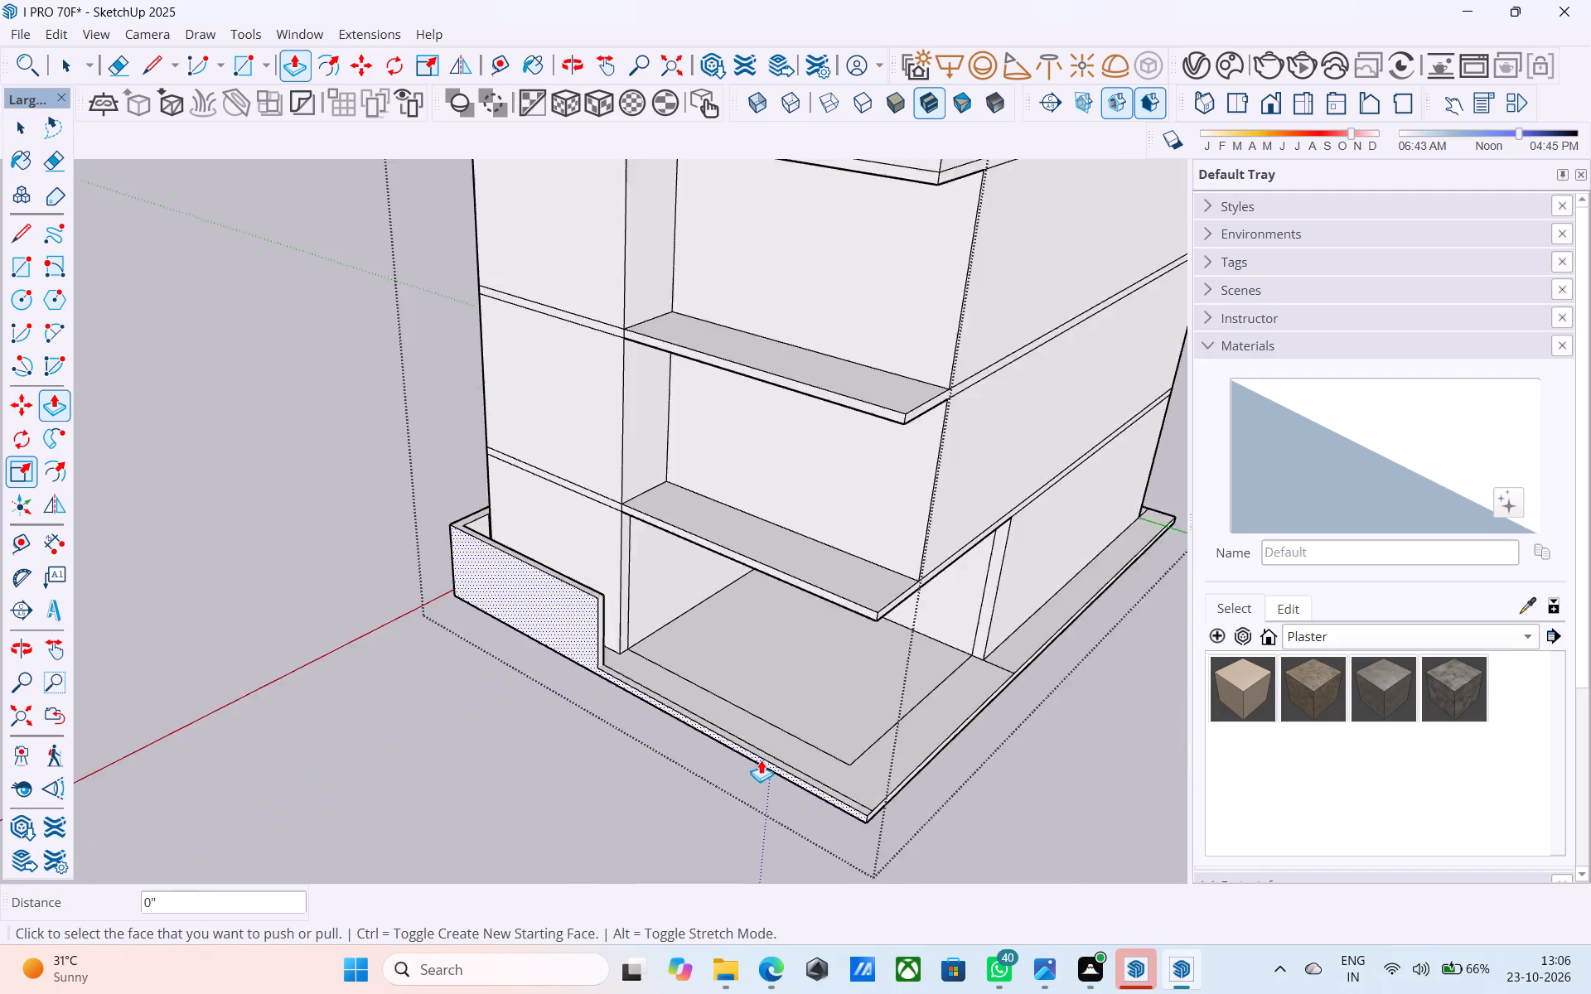
{"action": "scroll", "coordinate": [761, 760], "scroll_direction": "up", "scroll_amount": 8}
{"action": "middle_click_drag", "start_coordinate": [759, 747], "coordinate": [741, 753]}
{"action": "scroll", "coordinate": [741, 753], "scroll_direction": "up", "scroll_amount": 5}
{"action": "double_click", "coordinate": [742, 771]}
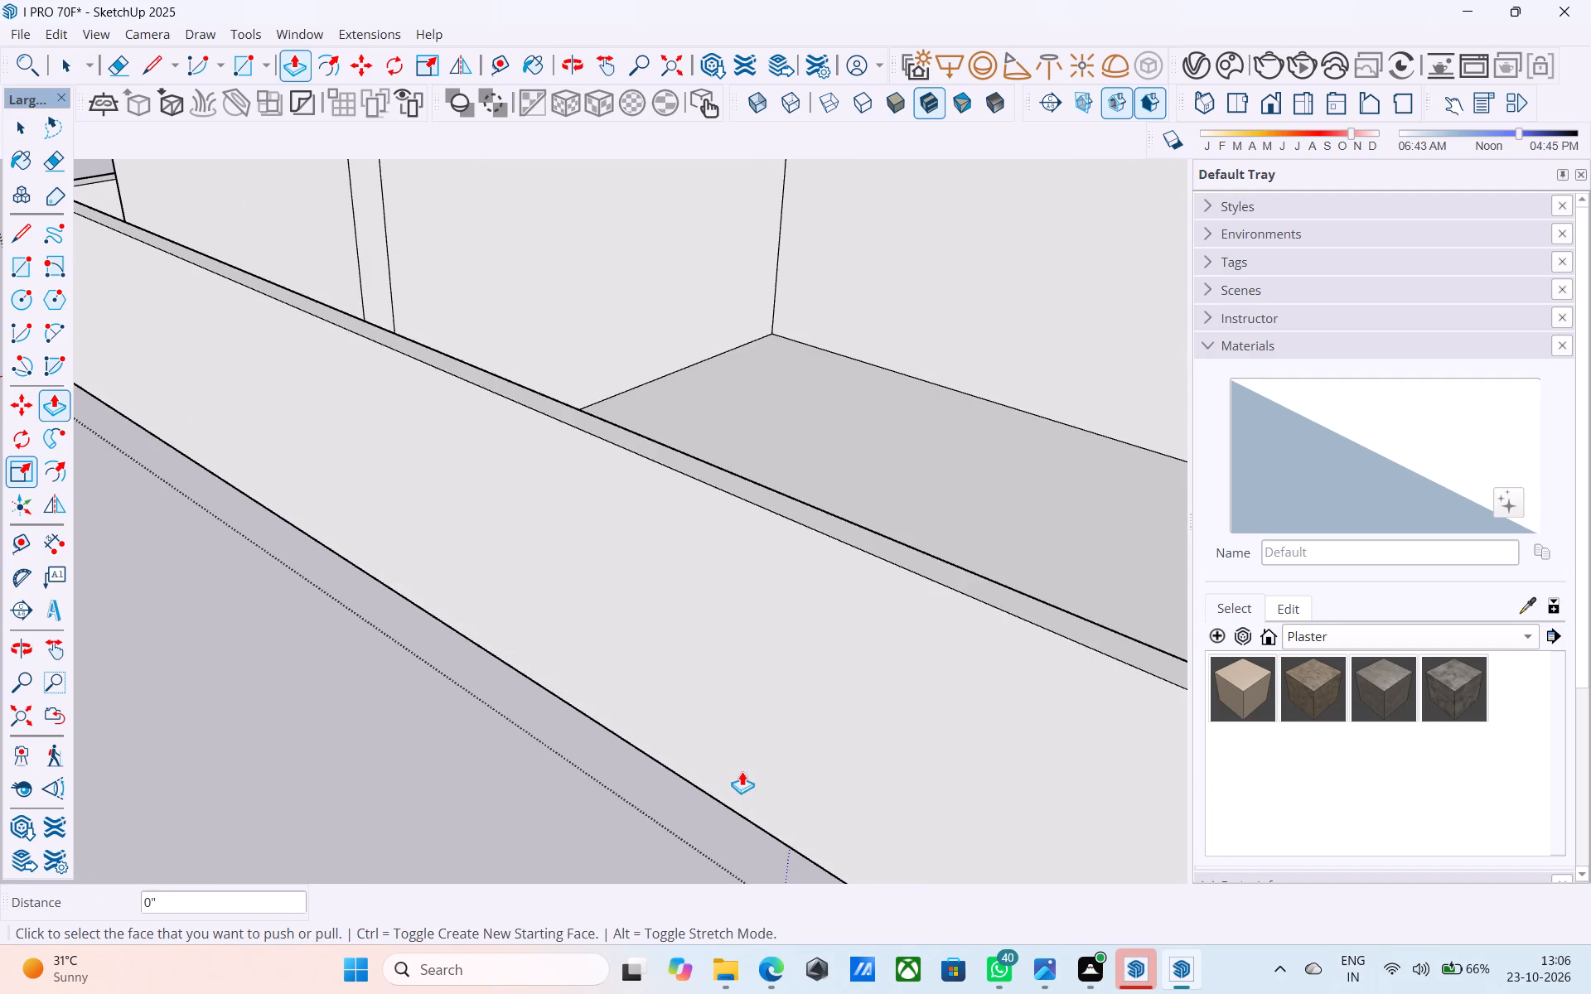
Erase the short seam on the base slab running outward from the ground-floor wall corner on the side opposite the tower.
{"action": "scroll", "coordinate": [742, 770], "scroll_direction": "down", "scroll_amount": 17}
{"action": "middle_click_drag", "start_coordinate": [854, 745], "coordinate": [863, 741]}
{"action": "scroll", "coordinate": [990, 692], "scroll_direction": "up", "scroll_amount": 9}
{"action": "scroll", "coordinate": [910, 686], "scroll_direction": "up", "scroll_amount": 3}
{"action": "key", "text": "e"}
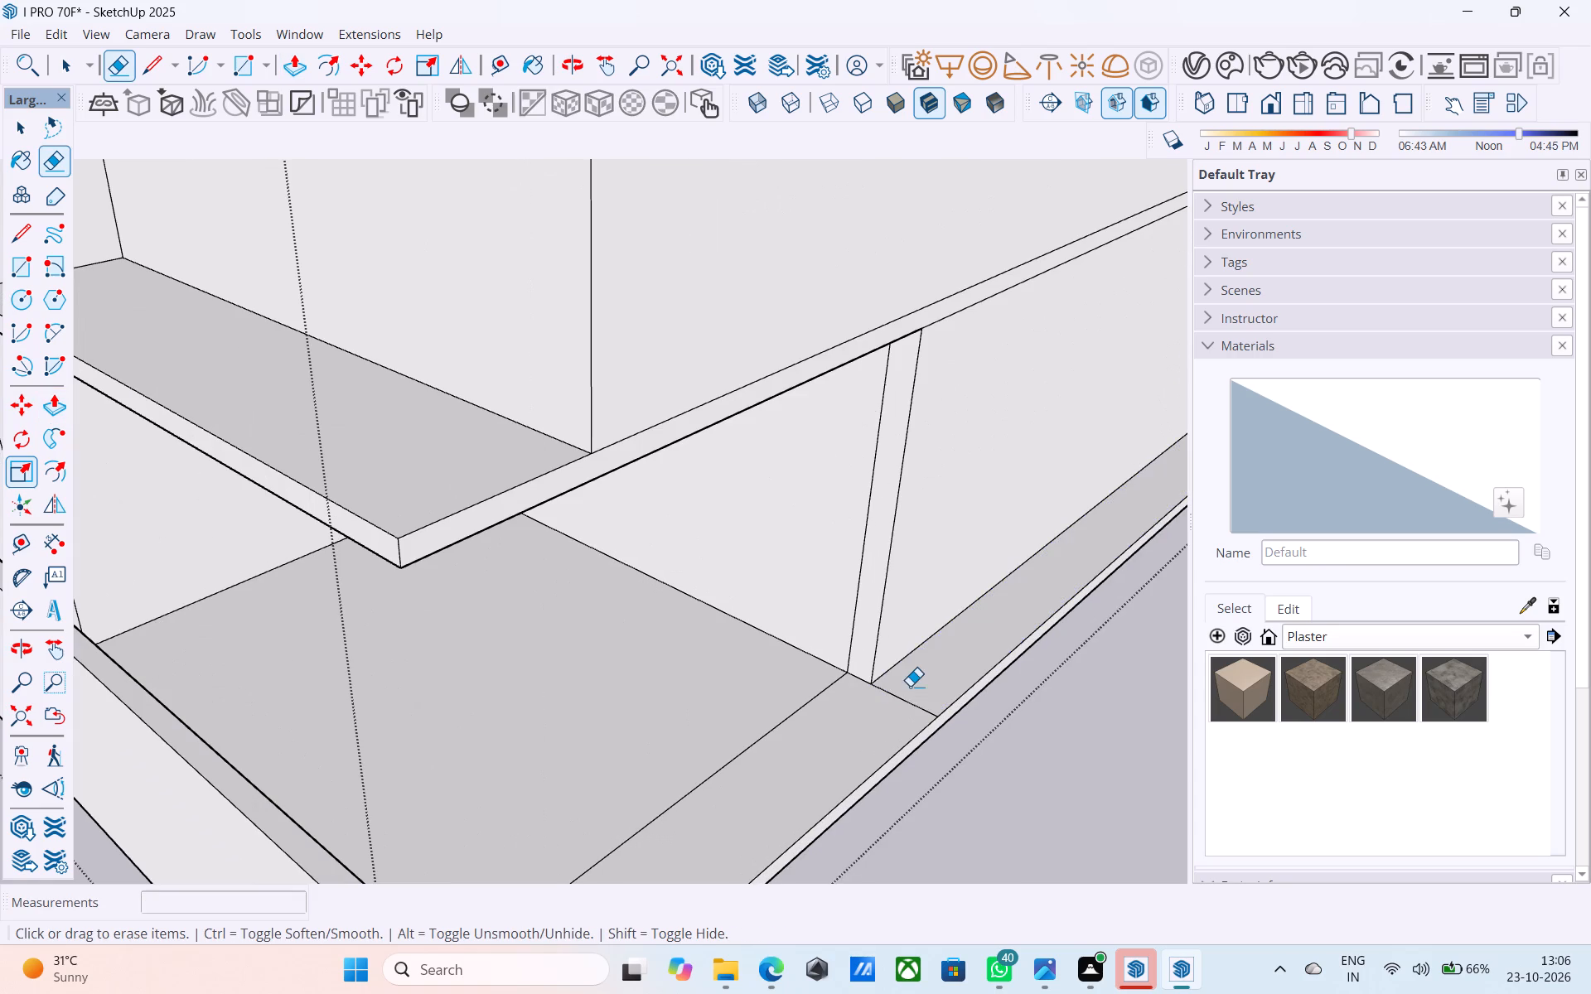
{"action": "left_click_drag", "start_coordinate": [910, 689], "coordinate": [902, 712]}
Copy the base slab's outer top edge inward on the side opposite the red axis, forming a narrow border strip.
{"action": "scroll", "coordinate": [900, 712], "scroll_direction": "down", "scroll_amount": 11}
{"action": "middle_click_drag", "start_coordinate": [1012, 693], "coordinate": [677, 678]}
{"action": "scroll", "coordinate": [840, 659], "scroll_direction": "down", "scroll_amount": 2}
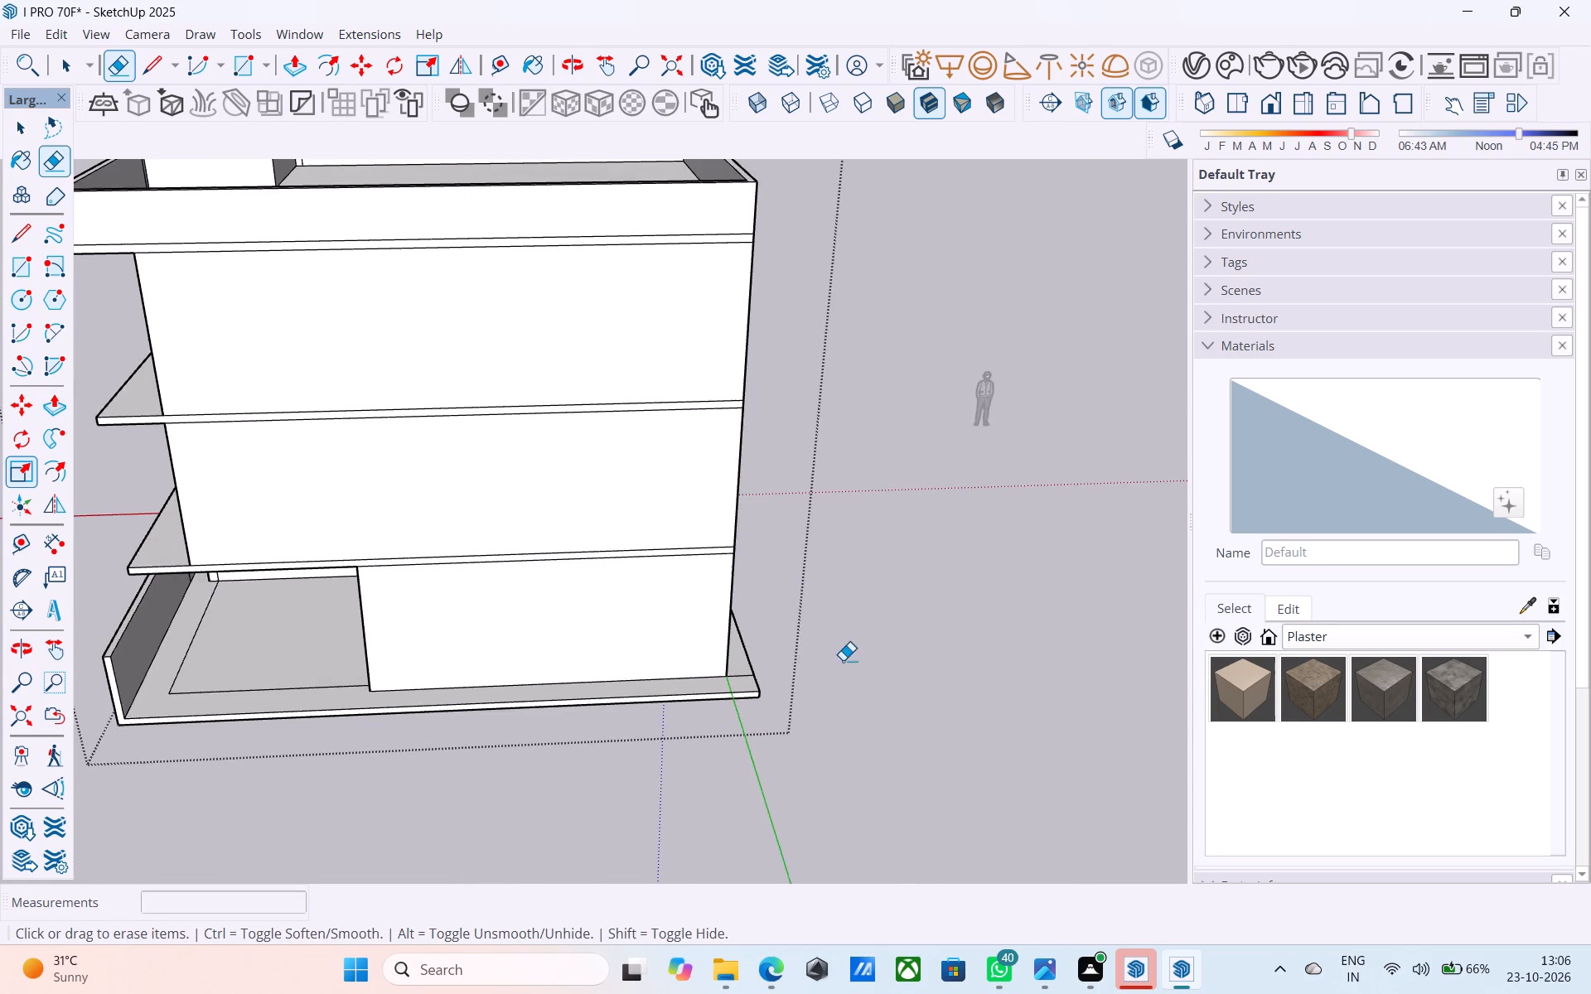
{"action": "scroll", "coordinate": [843, 660], "scroll_direction": "down", "scroll_amount": 2}
{"action": "middle_click_drag", "start_coordinate": [898, 691], "coordinate": [470, 799]}
{"action": "scroll", "coordinate": [442, 793], "scroll_direction": "up", "scroll_amount": 8}
{"action": "scroll", "coordinate": [489, 724], "scroll_direction": "up", "scroll_amount": 8}
{"action": "key", "text": "space"}
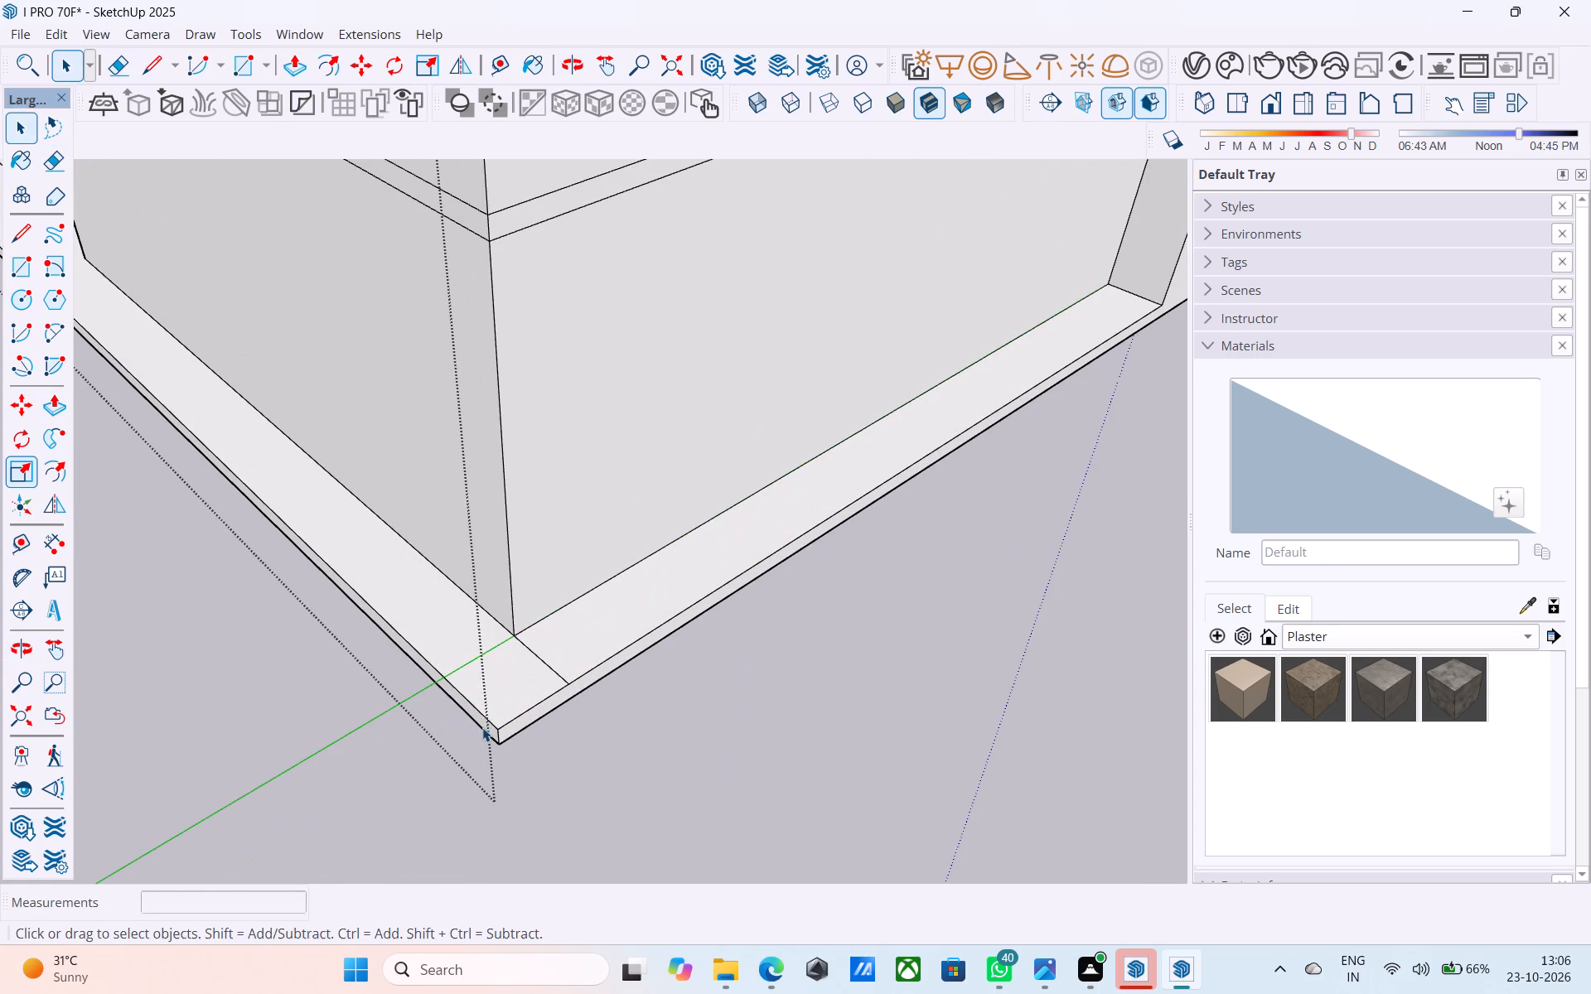
{"action": "left_click", "coordinate": [486, 717]}
{"action": "key", "text": "m"}
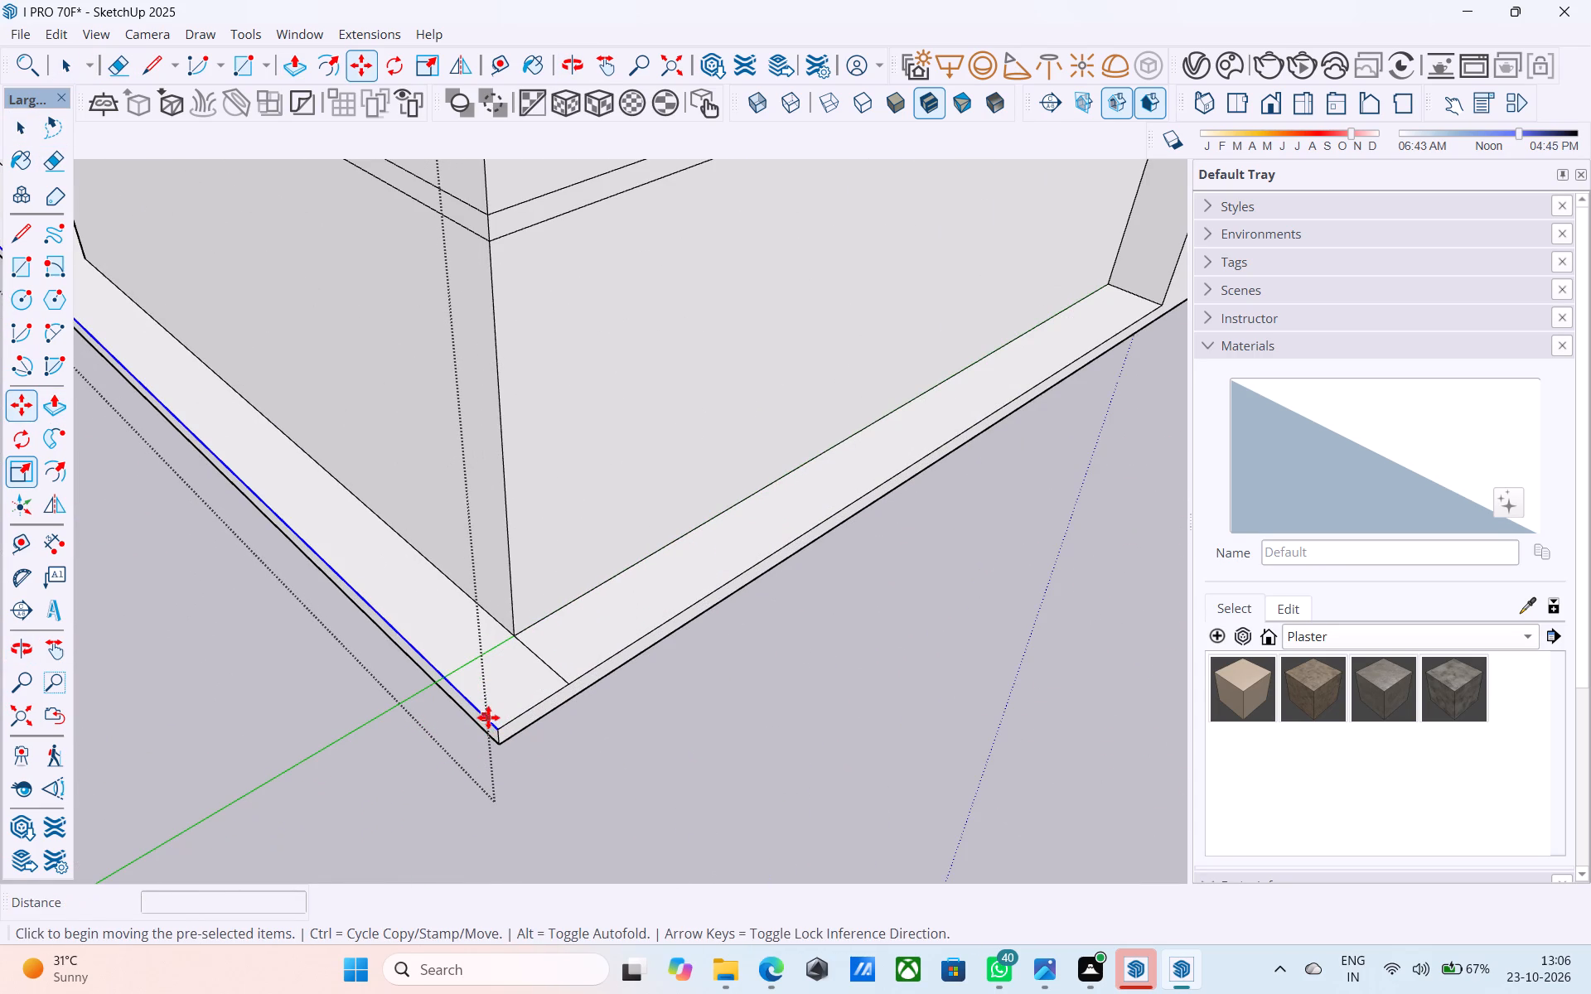
{"action": "left_click", "coordinate": [495, 729]}
{"action": "left_click", "coordinate": [527, 718]}
{"action": "key", "text": "space"}
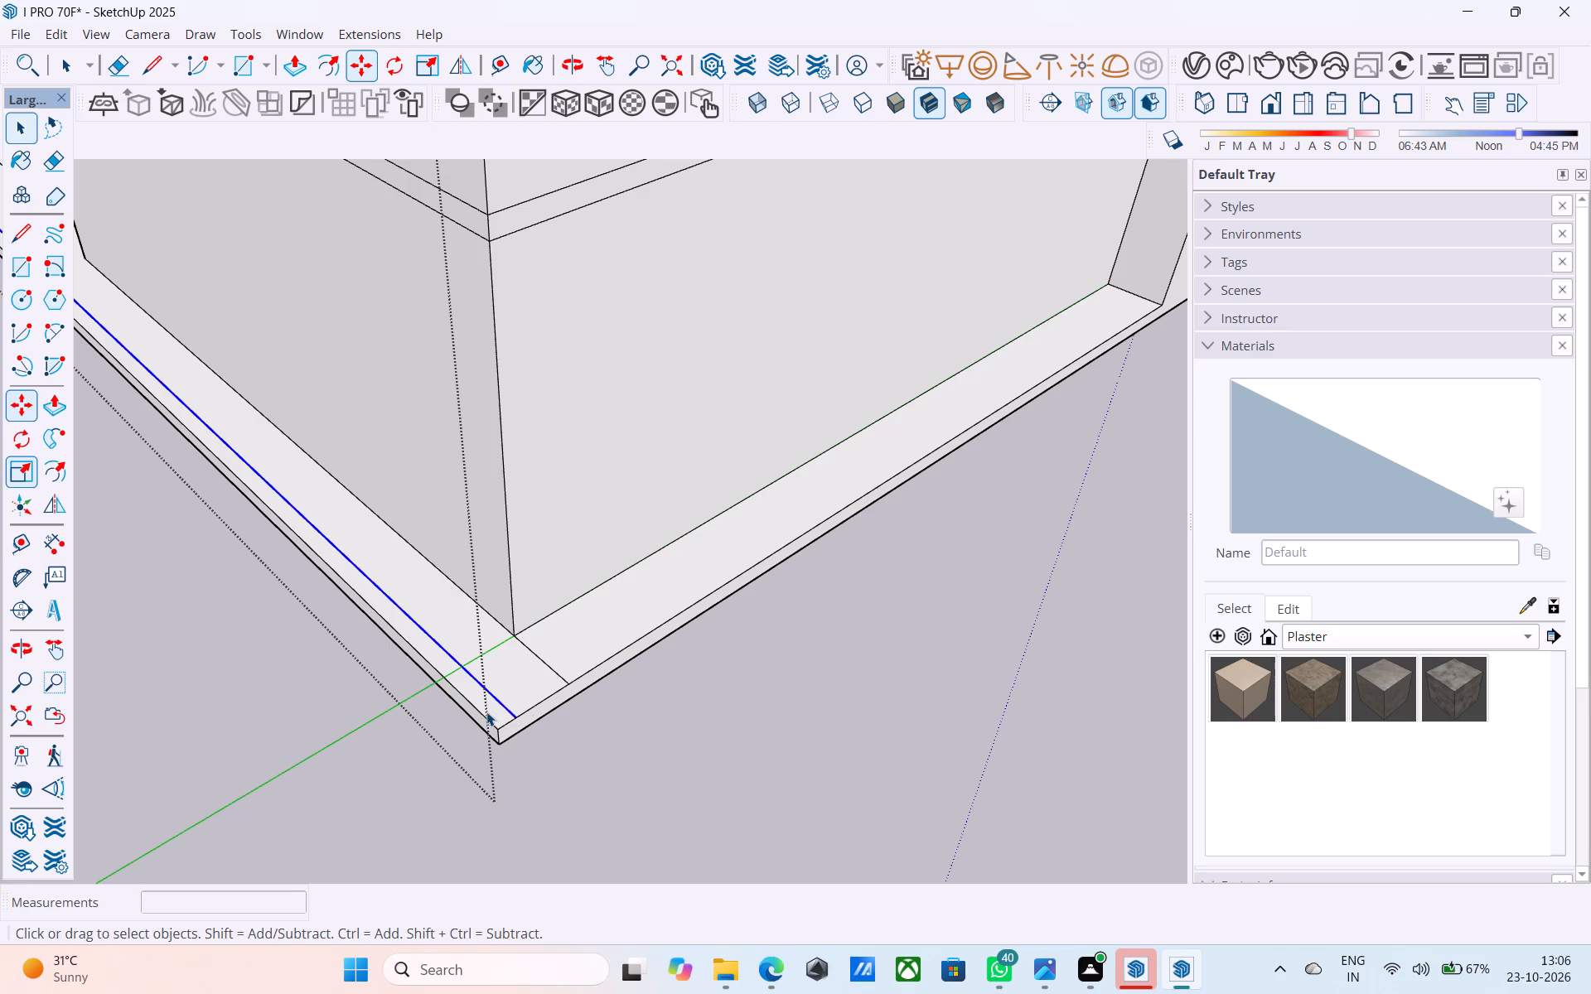
Push/Pull the new side border strip up to a height of 5'.
{"action": "left_click", "coordinate": [486, 713]}
{"action": "key", "text": "p"}
{"action": "left_click", "coordinate": [483, 712]}
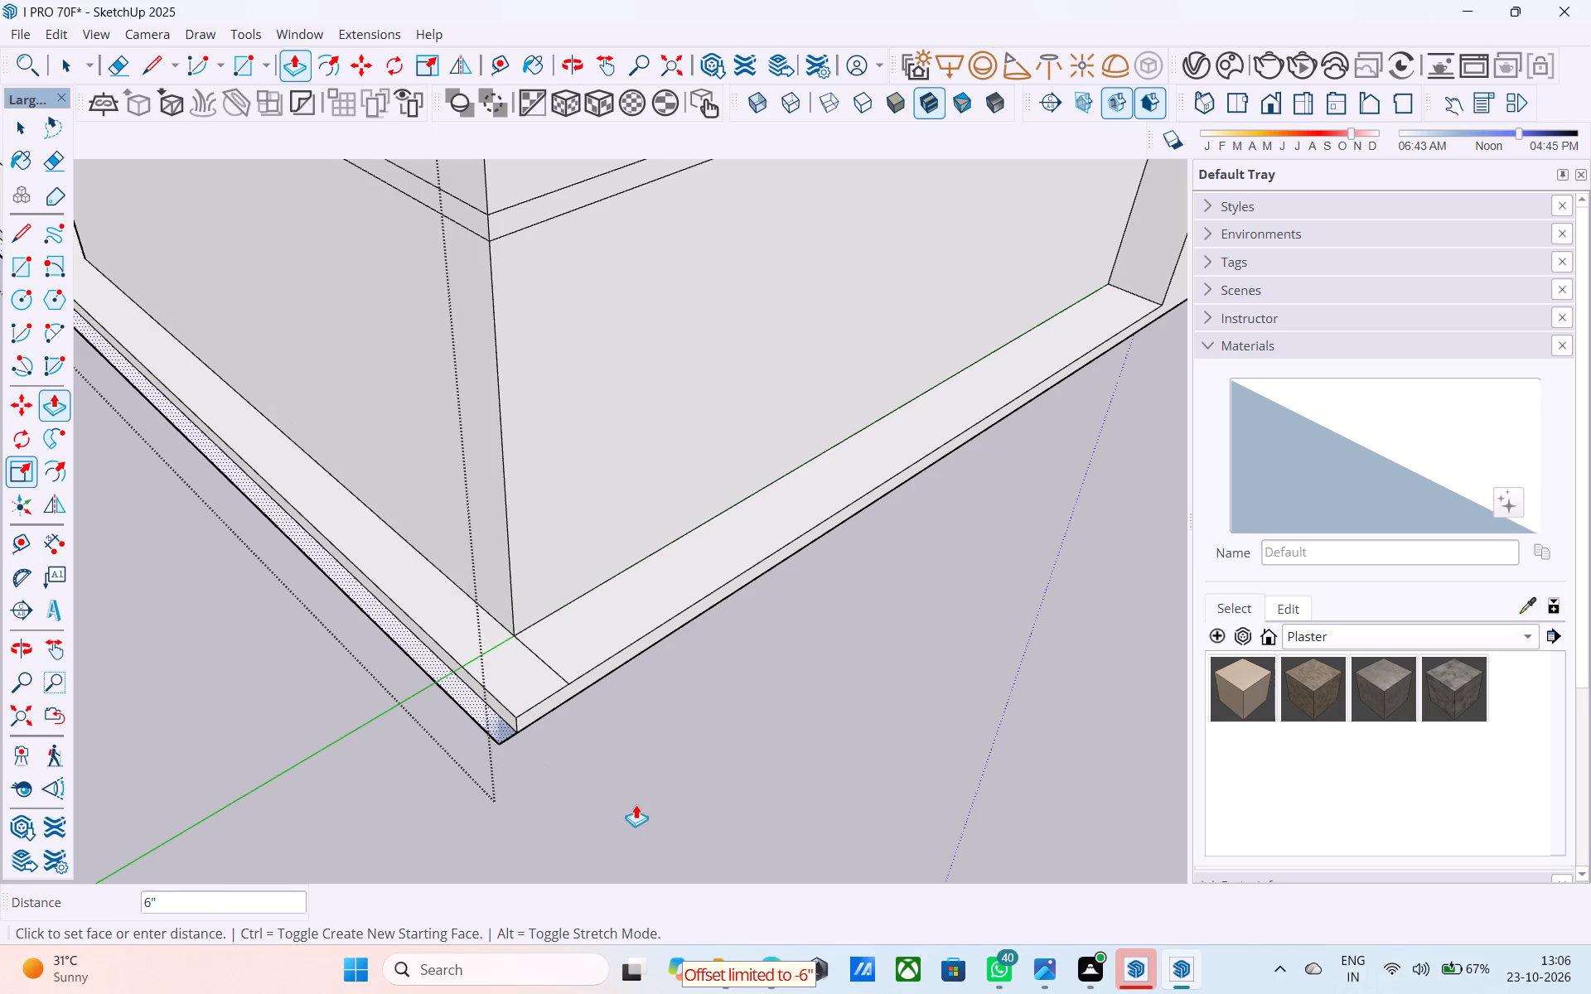
{"action": "type", "text": "3'"}
{"action": "key", "text": "Return"}
{"action": "type", "text": "5'"}
{"action": "key", "text": "Return"}
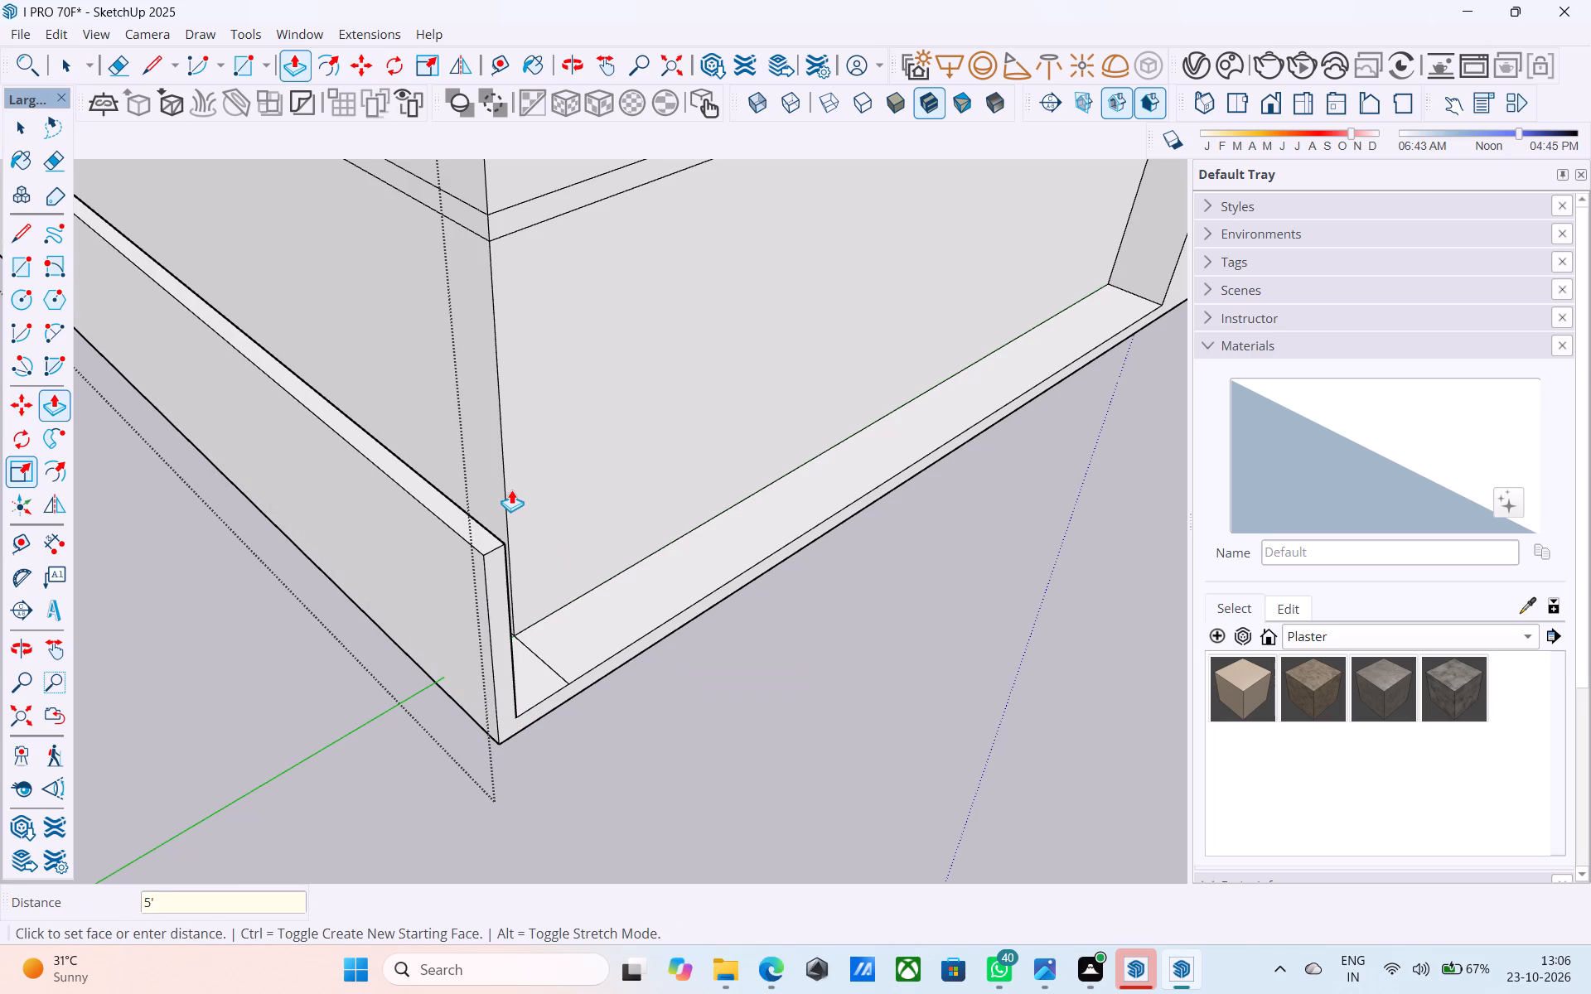
{"action": "key", "text": "space"}
{"action": "scroll", "coordinate": [523, 494], "scroll_direction": "down", "scroll_amount": 6}
{"action": "scroll", "coordinate": [584, 592], "scroll_direction": "up", "scroll_amount": 6}
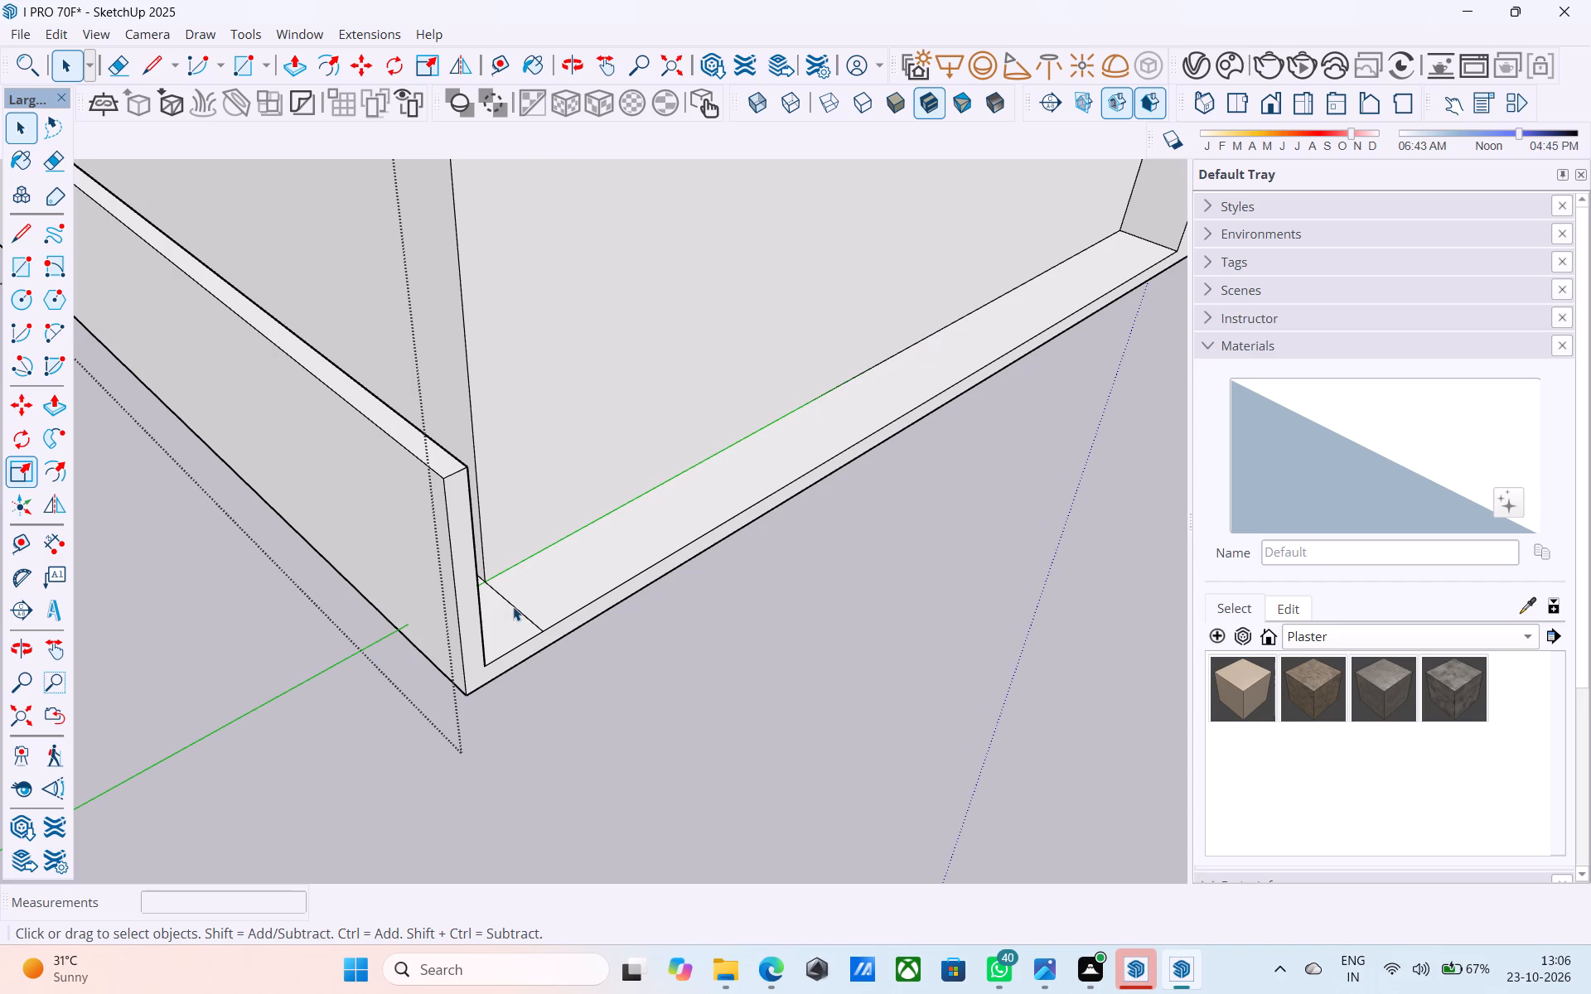
Erase the short seam across the base slab beside the end of the newly raised side wall.
{"action": "key", "text": "e"}
{"action": "left_click_drag", "start_coordinate": [528, 607], "coordinate": [511, 615]}
Push/Pull the inner face of the thick wall block at the origin corner outward in two moves, the second about 1' 2 1/8".
{"action": "scroll", "coordinate": [510, 608], "scroll_direction": "down", "scroll_amount": 10}
{"action": "middle_click_drag", "start_coordinate": [783, 510], "coordinate": [720, 512]}
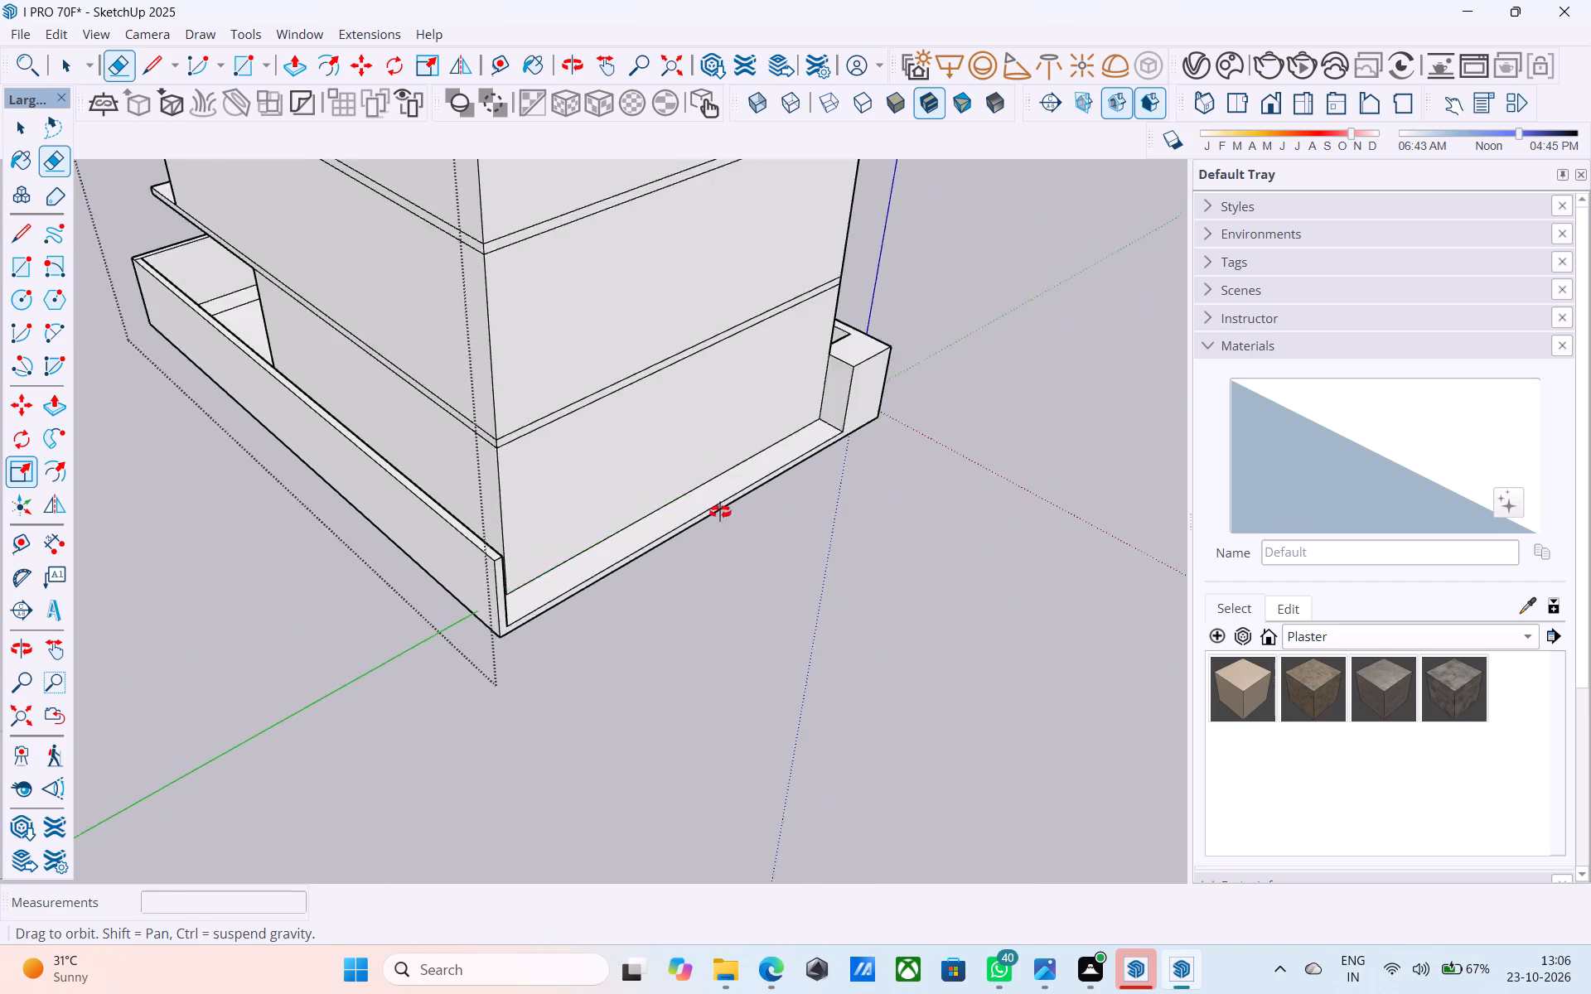
{"action": "middle_click_drag", "start_coordinate": [720, 512], "coordinate": [301, 536]}
{"action": "middle_click_drag", "start_coordinate": [1058, 496], "coordinate": [382, 499]}
{"action": "scroll", "coordinate": [365, 482], "scroll_direction": "up", "scroll_amount": 4}
{"action": "scroll", "coordinate": [901, 435], "scroll_direction": "down", "scroll_amount": 2}
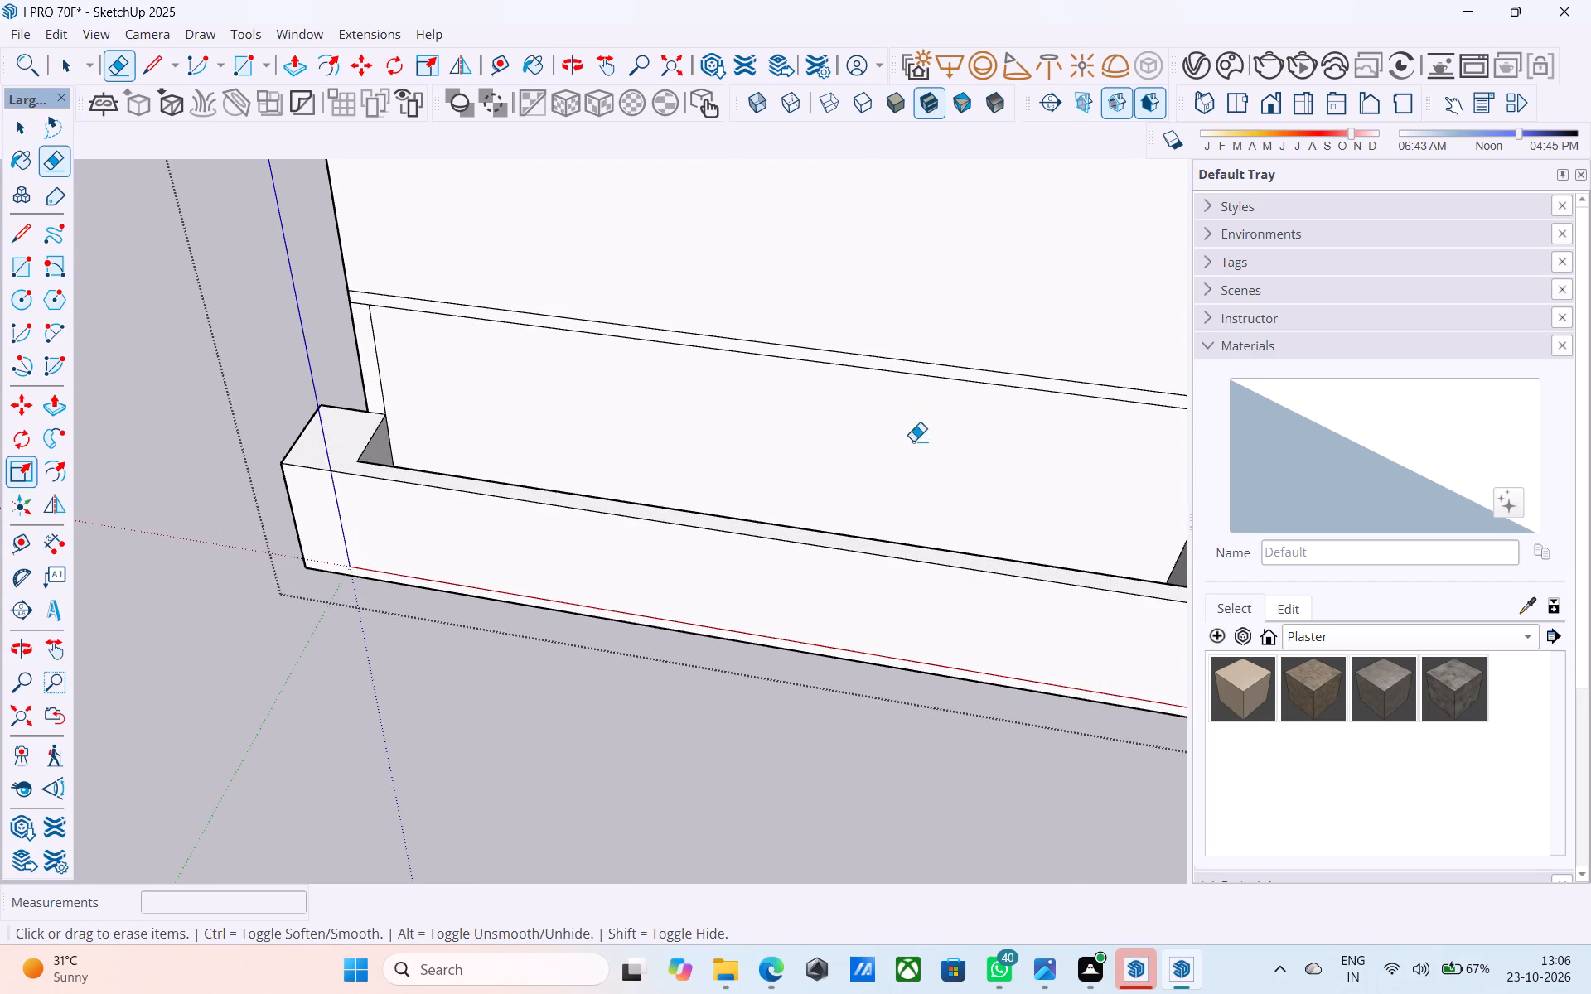
{"action": "scroll", "coordinate": [913, 441], "scroll_direction": "down", "scroll_amount": 3}
{"action": "middle_click_drag", "start_coordinate": [926, 464], "coordinate": [545, 490]}
{"action": "scroll", "coordinate": [510, 466], "scroll_direction": "up", "scroll_amount": 9}
{"action": "key", "text": "space"}
{"action": "left_click", "coordinate": [479, 426]}
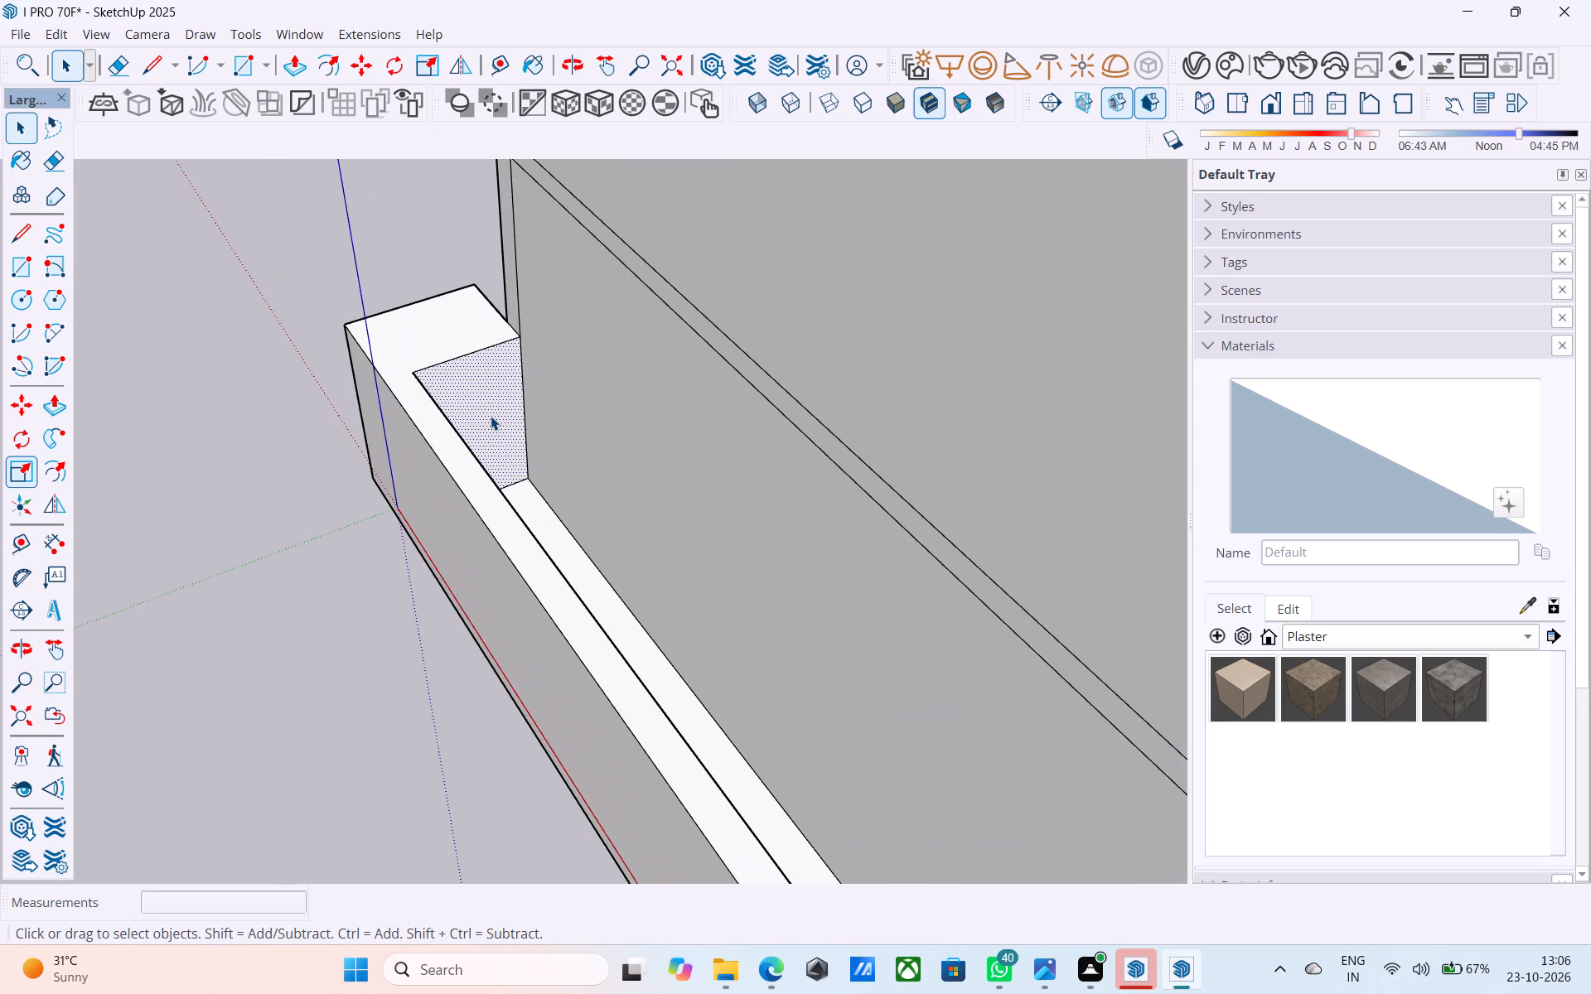
{"action": "key", "text": "p"}
{"action": "left_click", "coordinate": [491, 414]}
{"action": "left_click", "coordinate": [459, 369]}
{"action": "left_click", "coordinate": [466, 378]}
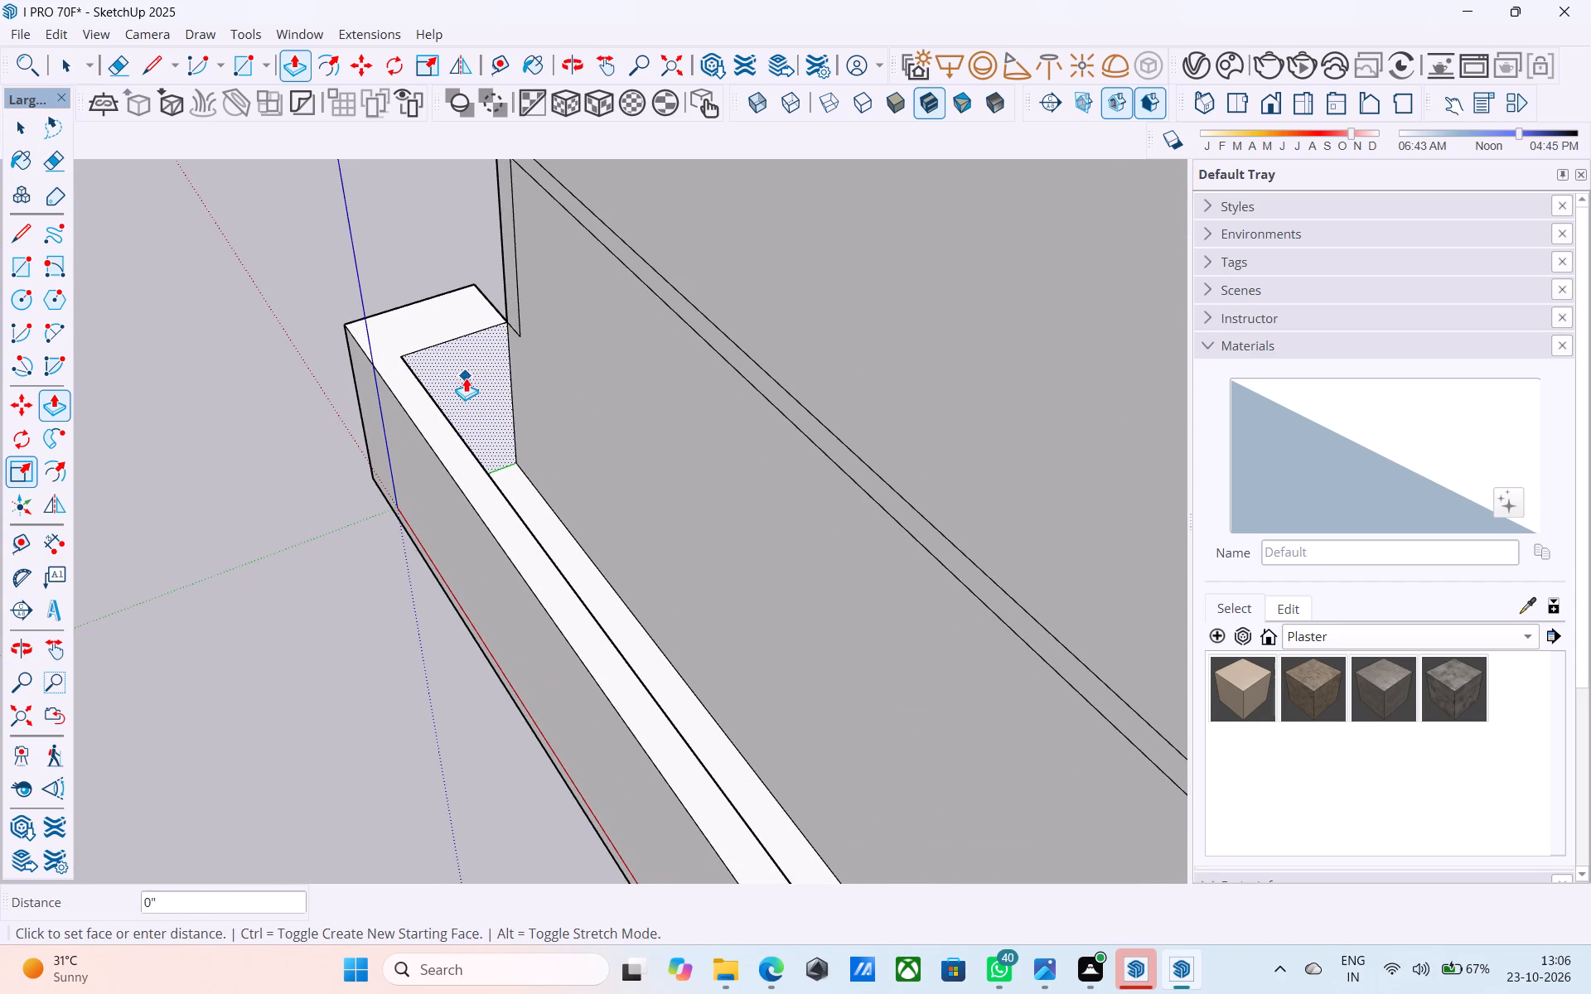
{"action": "left_click", "coordinate": [445, 355]}
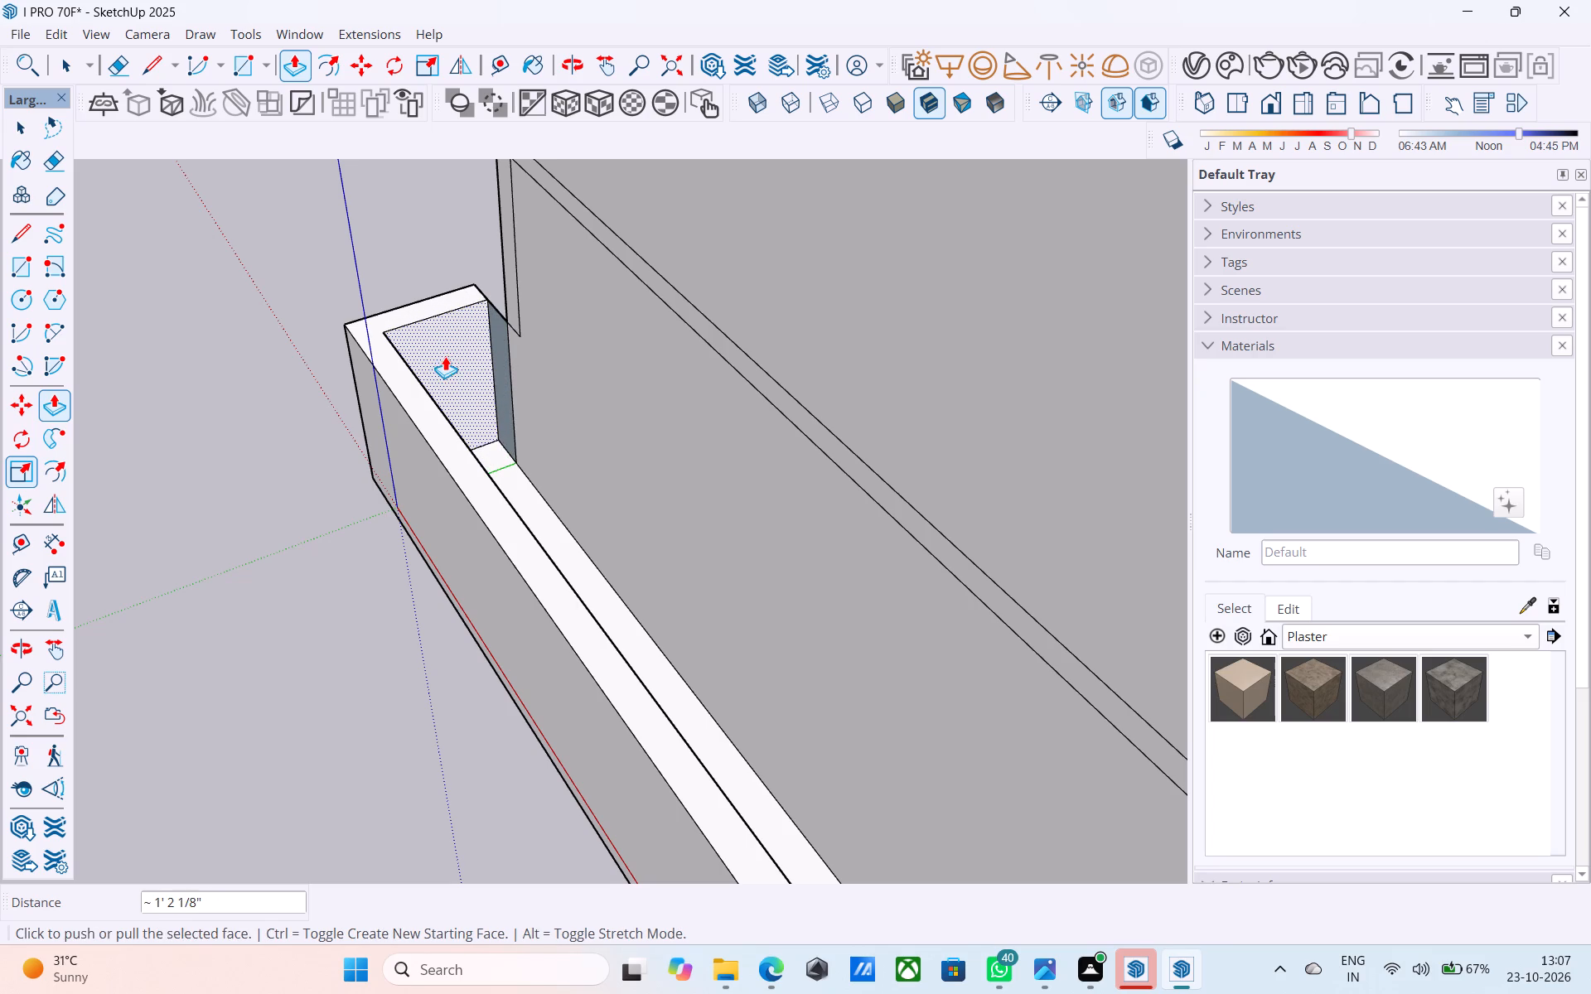
Erase the leftover vertical face beside the thinned wall block at the origin corner.
{"action": "middle_click_drag", "start_coordinate": [445, 356], "coordinate": [957, 445]}
{"action": "middle_click_drag", "start_coordinate": [957, 445], "coordinate": [937, 455]}
{"action": "key", "text": "e"}
{"action": "scroll", "coordinate": [735, 384], "scroll_direction": "up", "scroll_amount": 8}
{"action": "left_click_drag", "start_coordinate": [569, 407], "coordinate": [573, 437]}
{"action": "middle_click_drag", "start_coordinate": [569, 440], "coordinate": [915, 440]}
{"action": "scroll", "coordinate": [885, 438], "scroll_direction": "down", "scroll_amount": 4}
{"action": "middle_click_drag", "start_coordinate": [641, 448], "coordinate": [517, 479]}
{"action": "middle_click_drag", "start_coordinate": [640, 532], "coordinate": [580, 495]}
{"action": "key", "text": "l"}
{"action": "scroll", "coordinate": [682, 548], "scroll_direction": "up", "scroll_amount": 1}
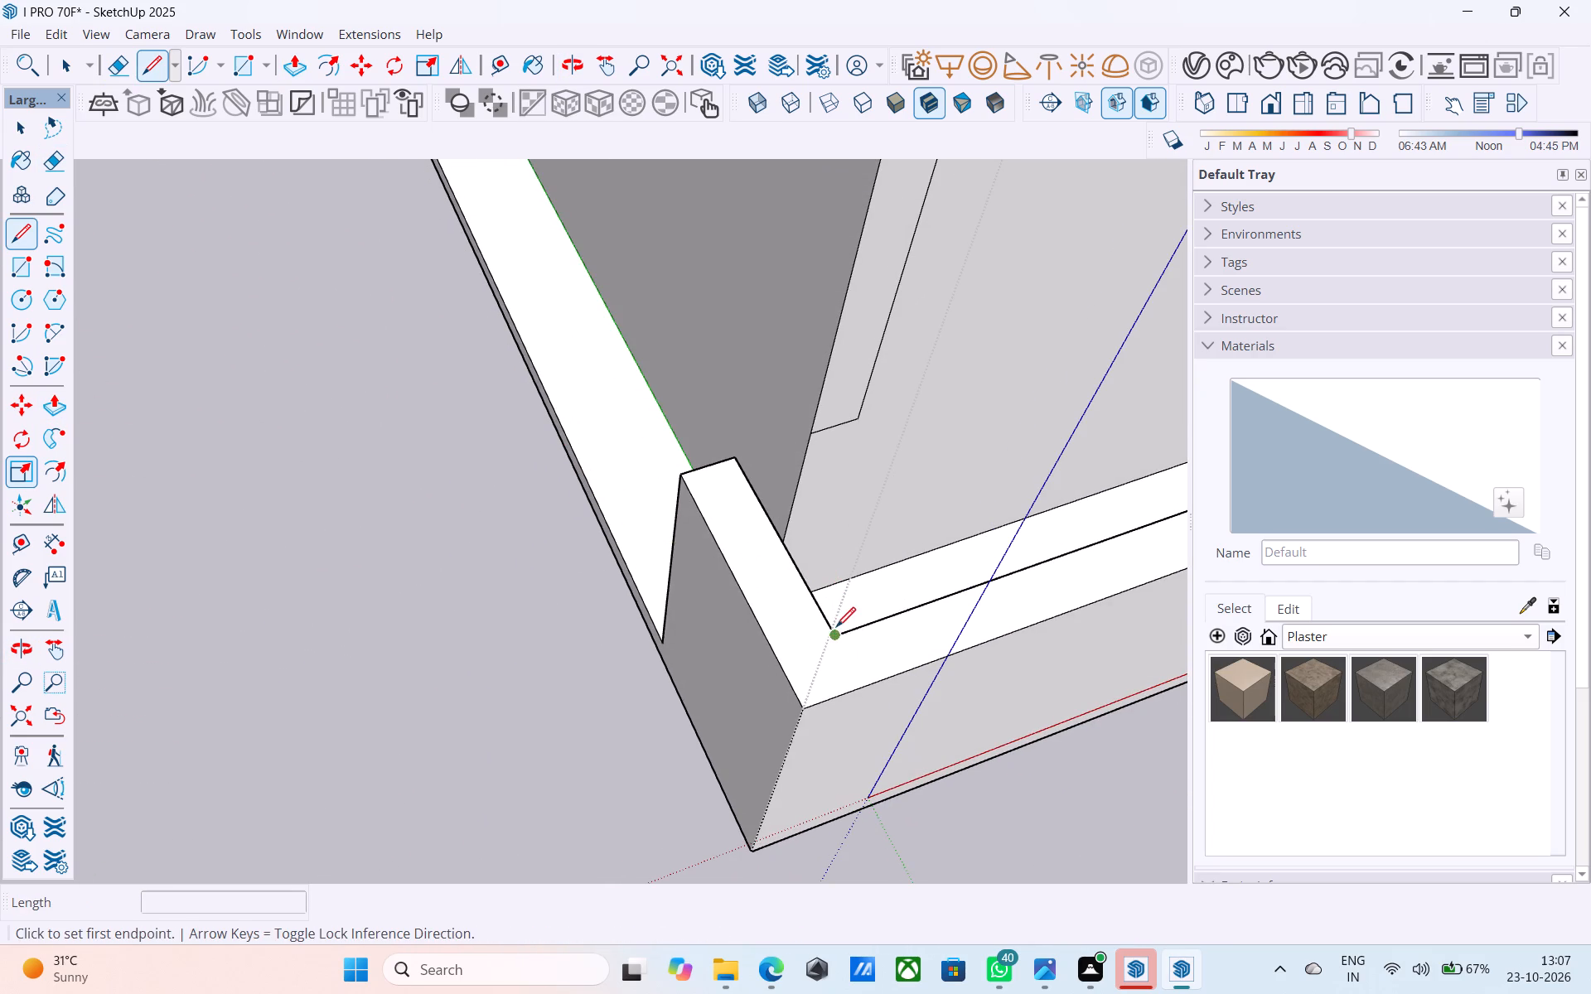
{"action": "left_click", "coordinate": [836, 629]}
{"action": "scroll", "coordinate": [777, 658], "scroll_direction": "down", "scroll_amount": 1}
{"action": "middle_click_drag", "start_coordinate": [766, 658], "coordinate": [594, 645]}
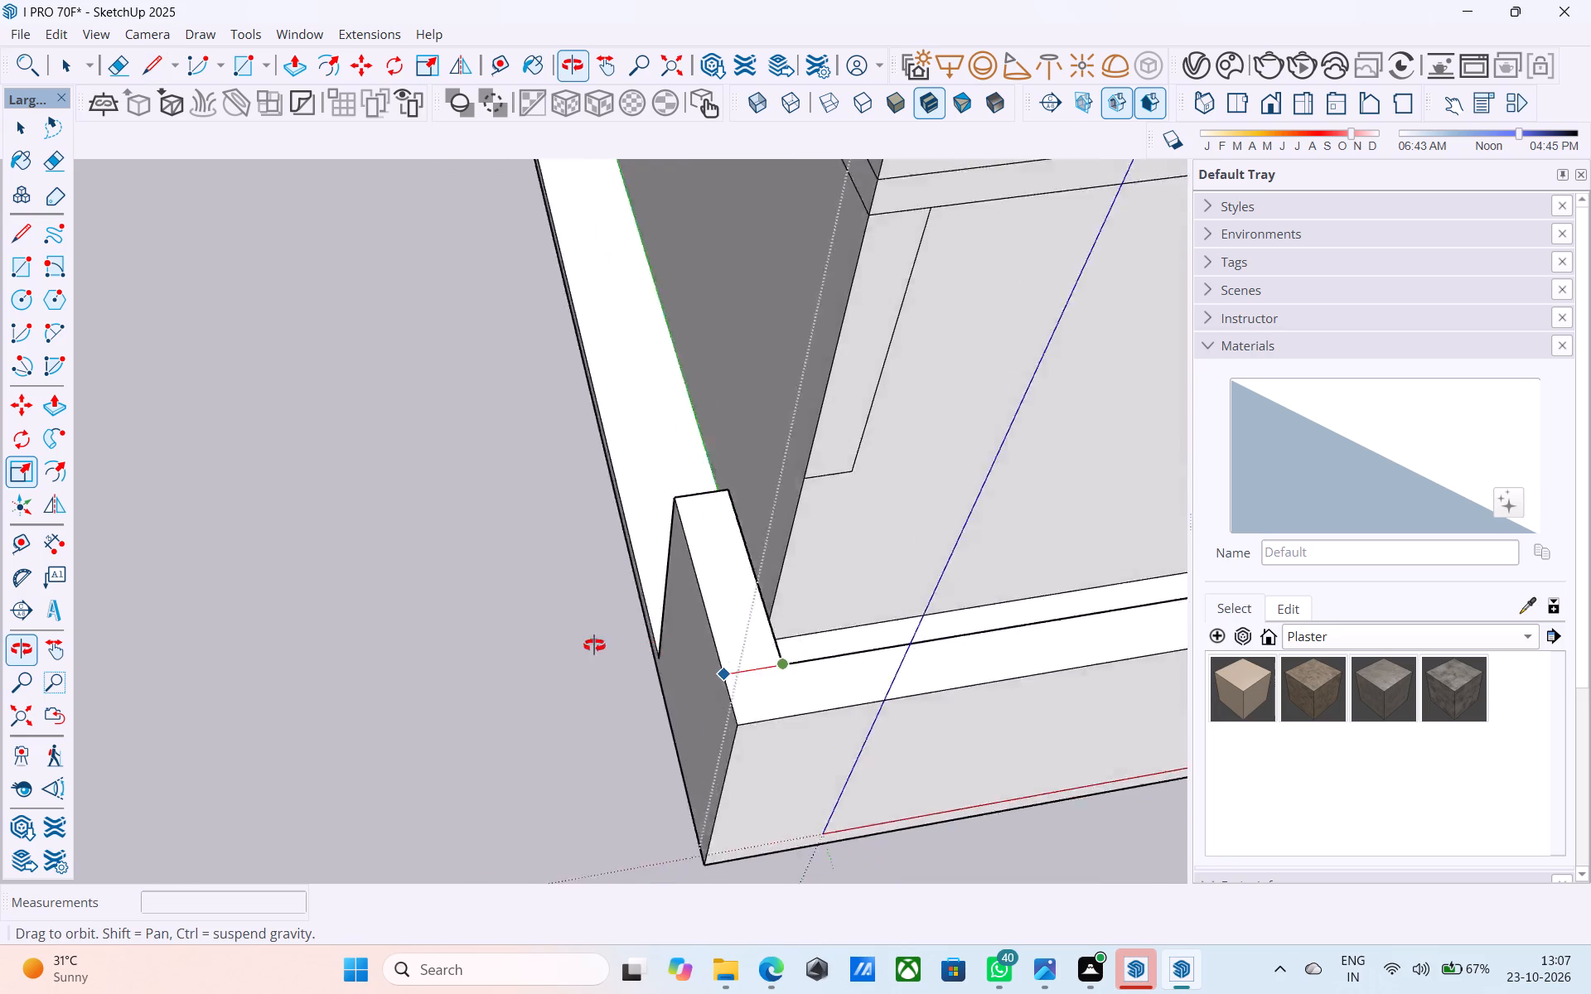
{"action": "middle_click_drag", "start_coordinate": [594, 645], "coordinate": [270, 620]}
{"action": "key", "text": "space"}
Copy the outer top edge of the short wall return at the origin corner 6" inward.
{"action": "left_click", "coordinate": [539, 666]}
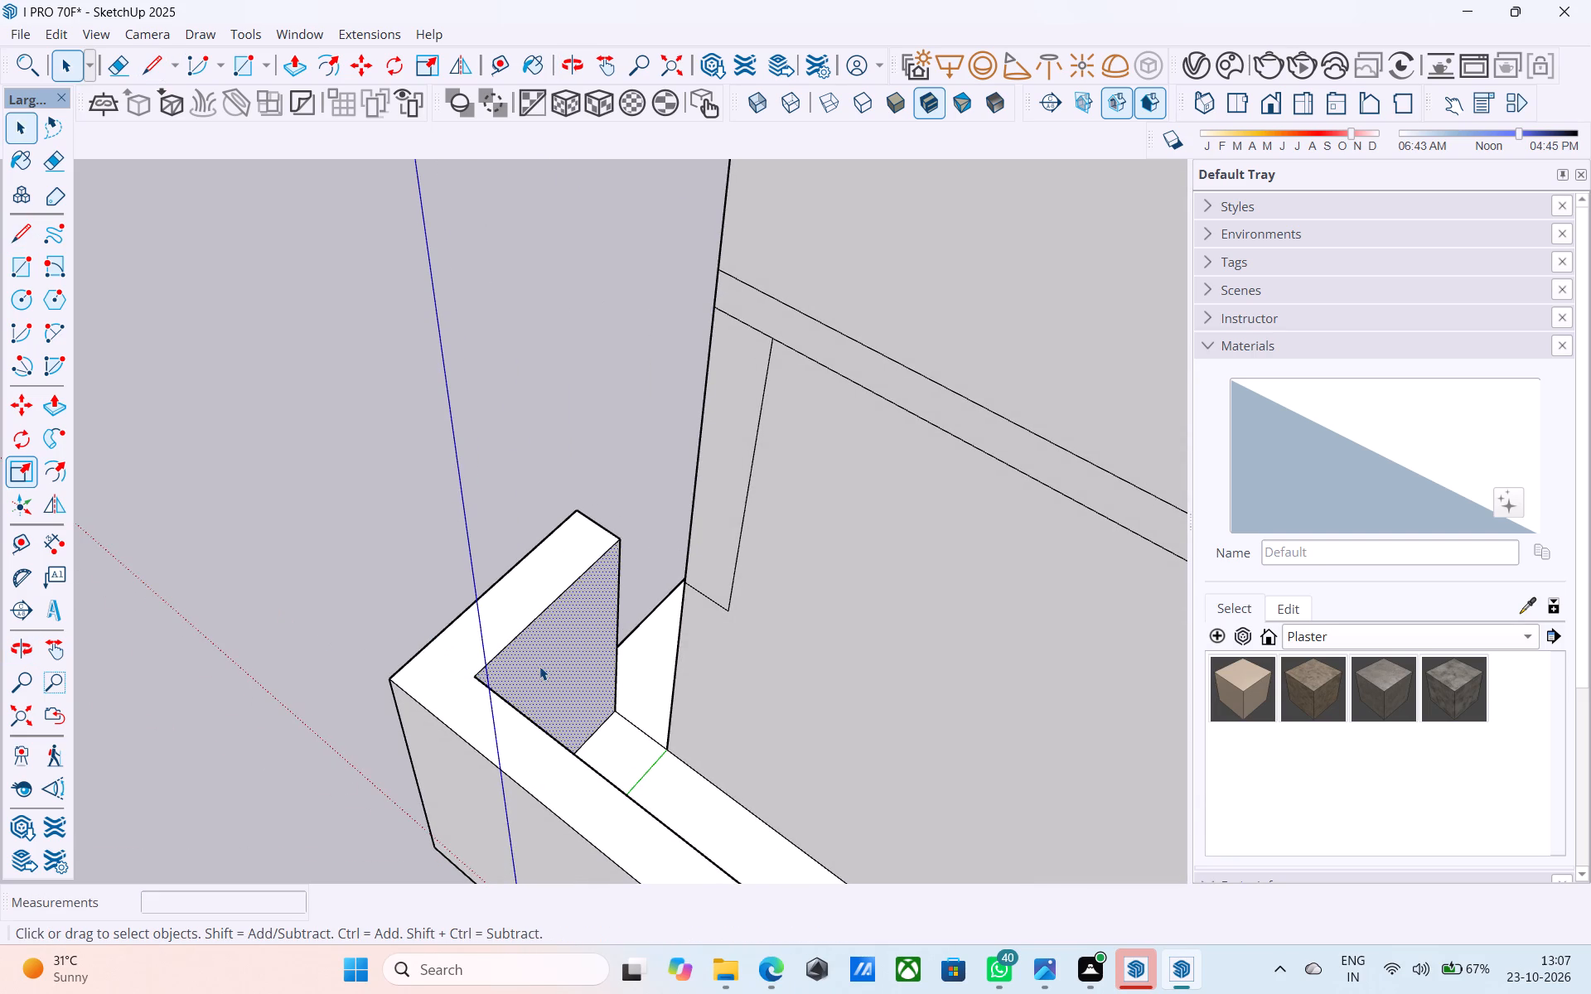
{"action": "left_click", "coordinate": [433, 639]}
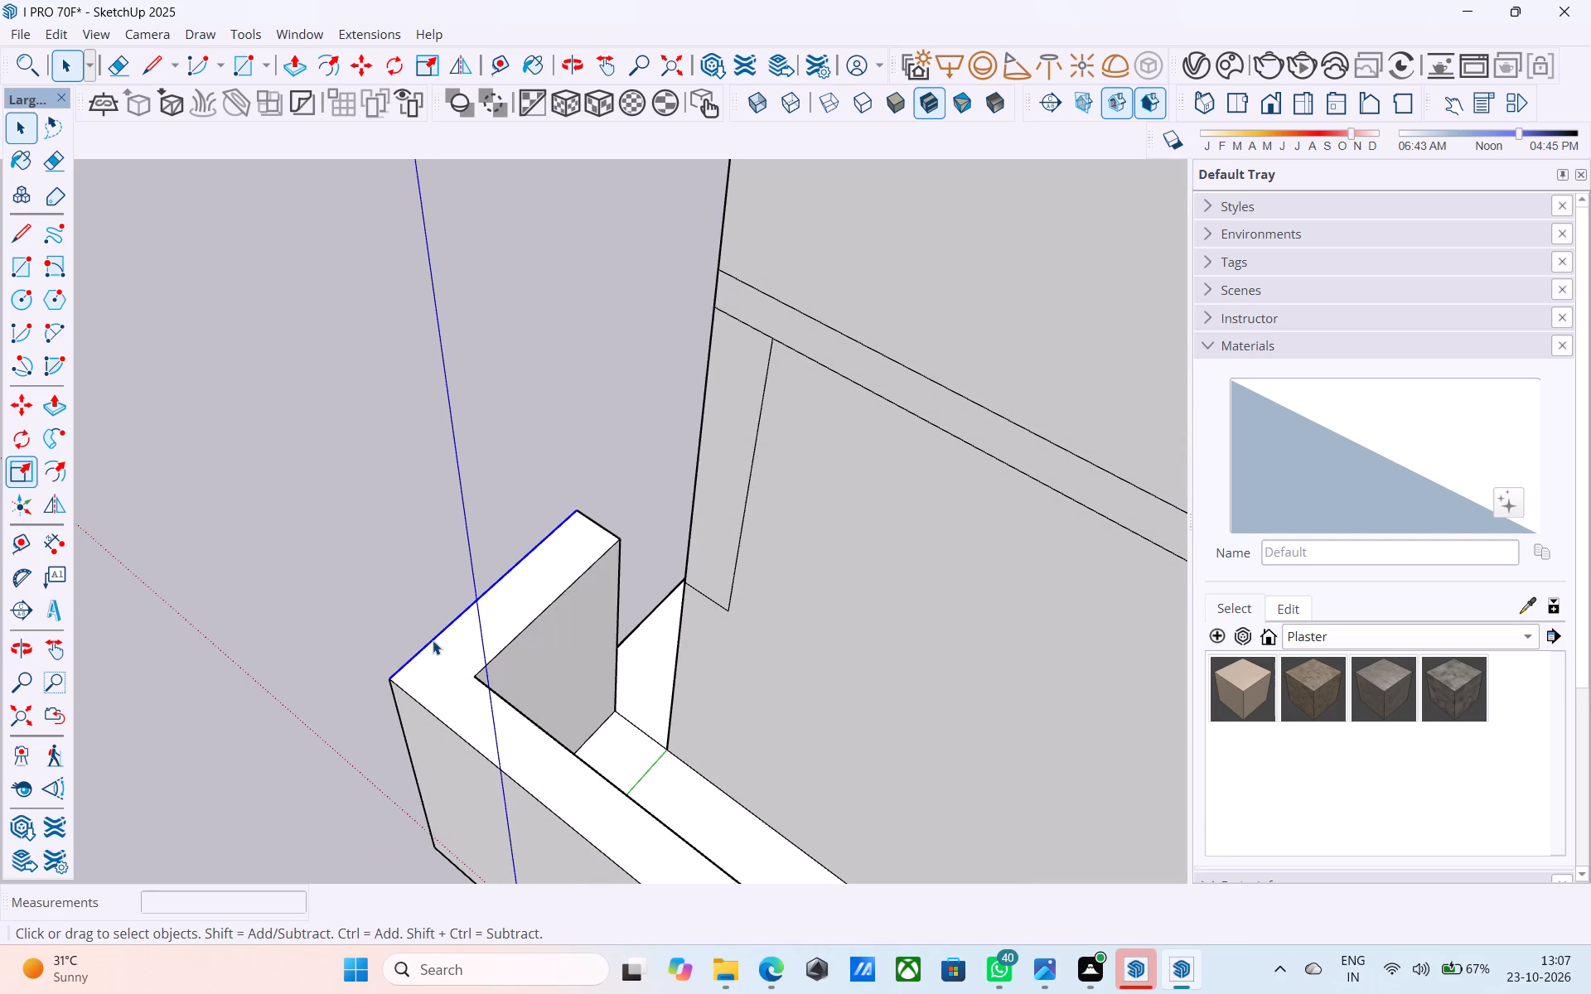
{"action": "key", "text": "m"}
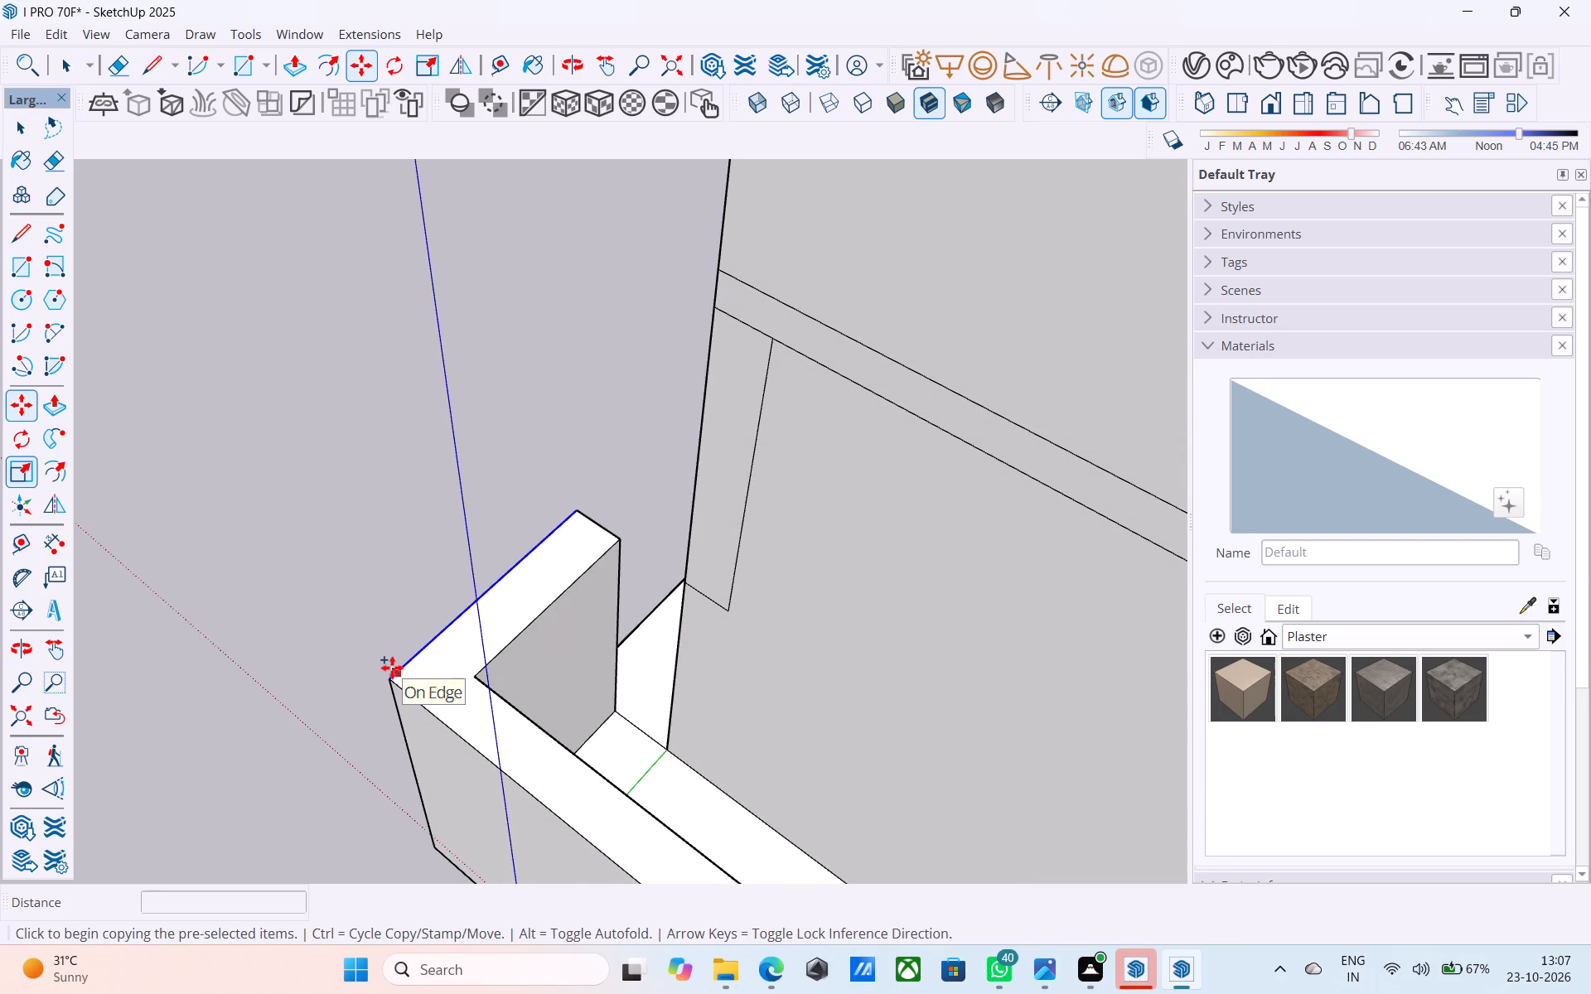
{"action": "left_click", "coordinate": [394, 674]}
{"action": "left_click", "coordinate": [409, 690]}
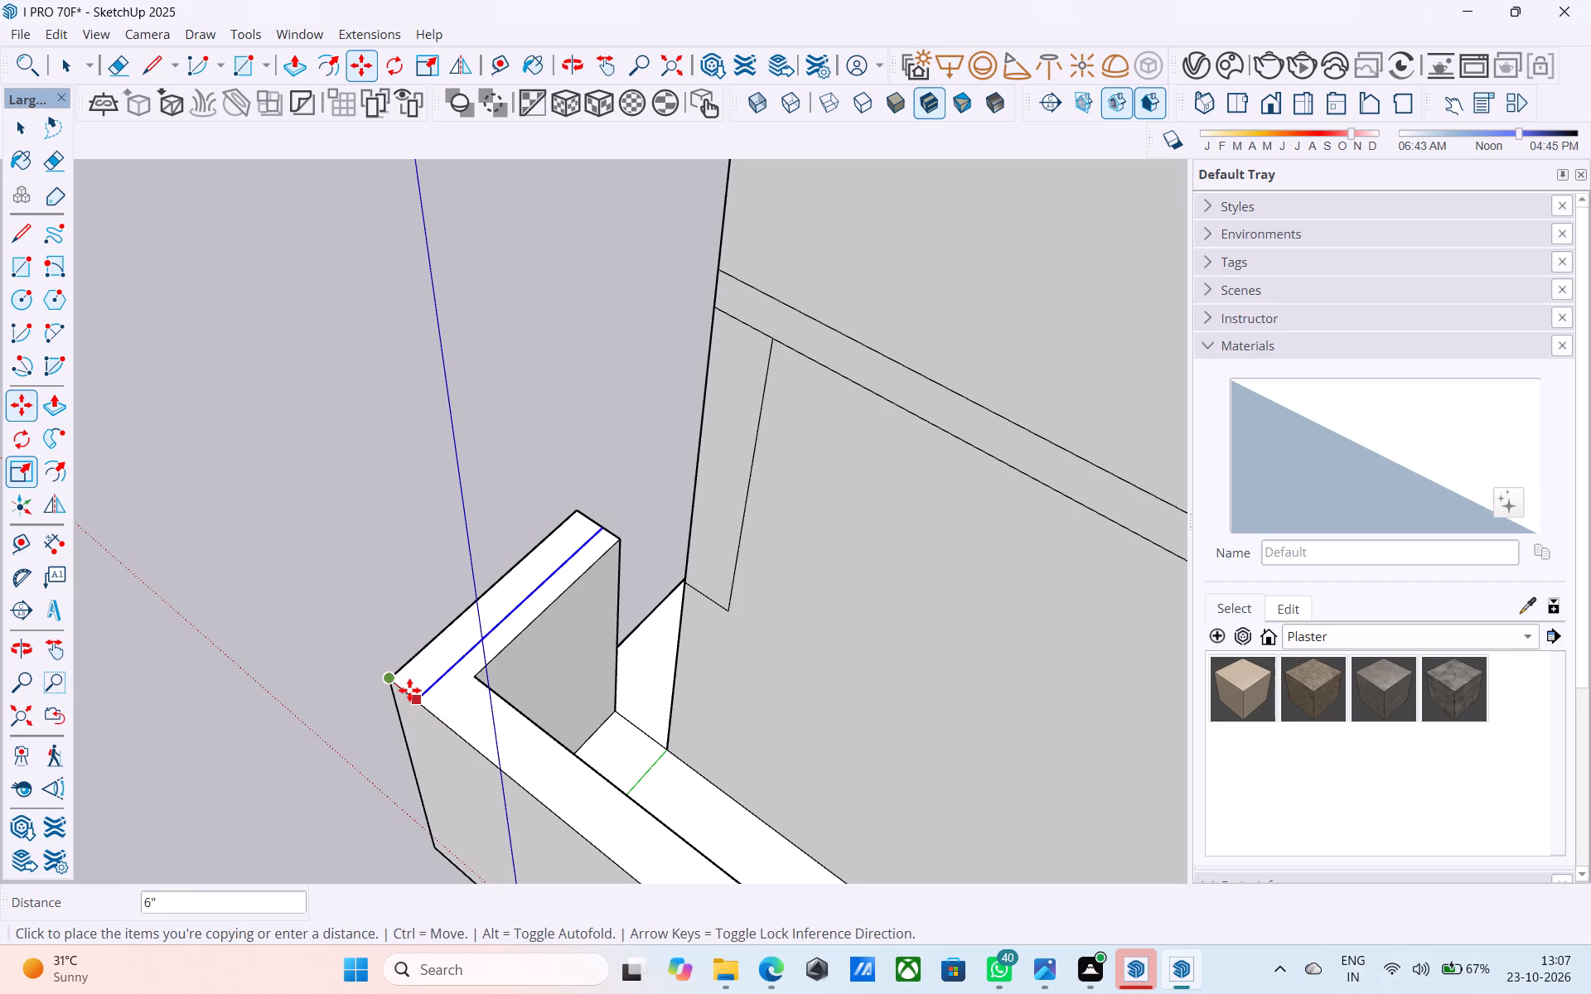
{"action": "key", "text": "space"}
Push/Pull the short return's inner face outward to the copied 6" line.
{"action": "left_click", "coordinate": [504, 678]}
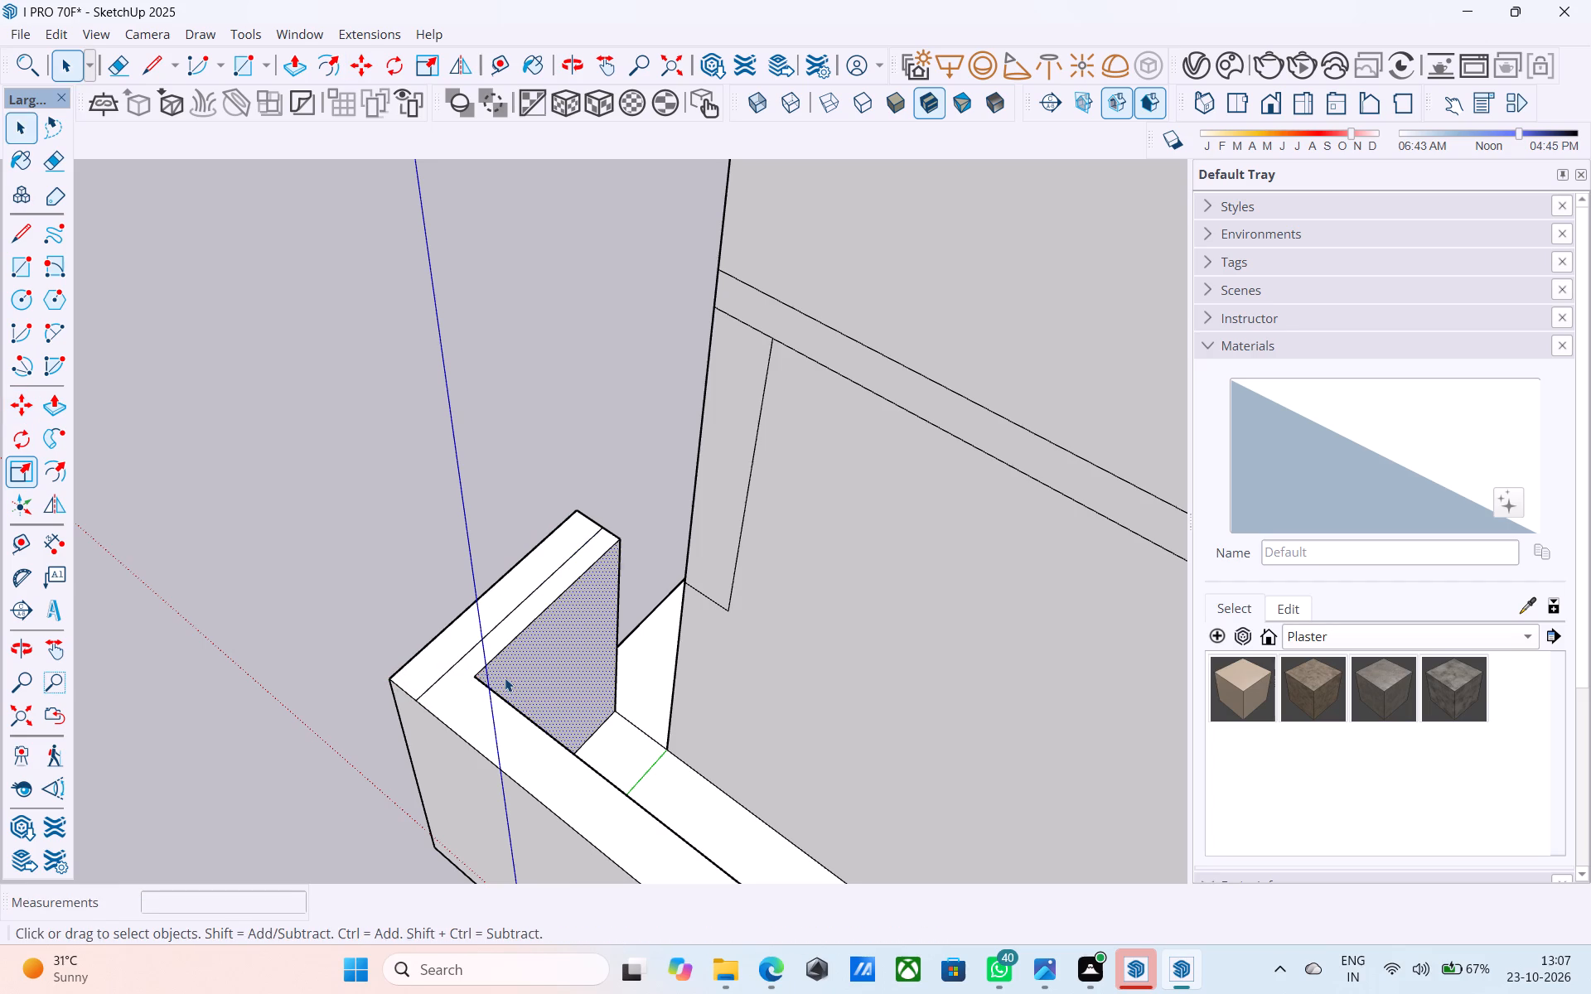
{"action": "key", "text": "p"}
{"action": "left_click", "coordinate": [505, 678]}
{"action": "left_click", "coordinate": [486, 658]}
{"action": "key", "text": "space"}
Extend the short return's end face 27' 9" with Push/Pull along the open side to meet the opposite compound wall.
{"action": "middle_click_drag", "start_coordinate": [485, 657], "coordinate": [942, 604]}
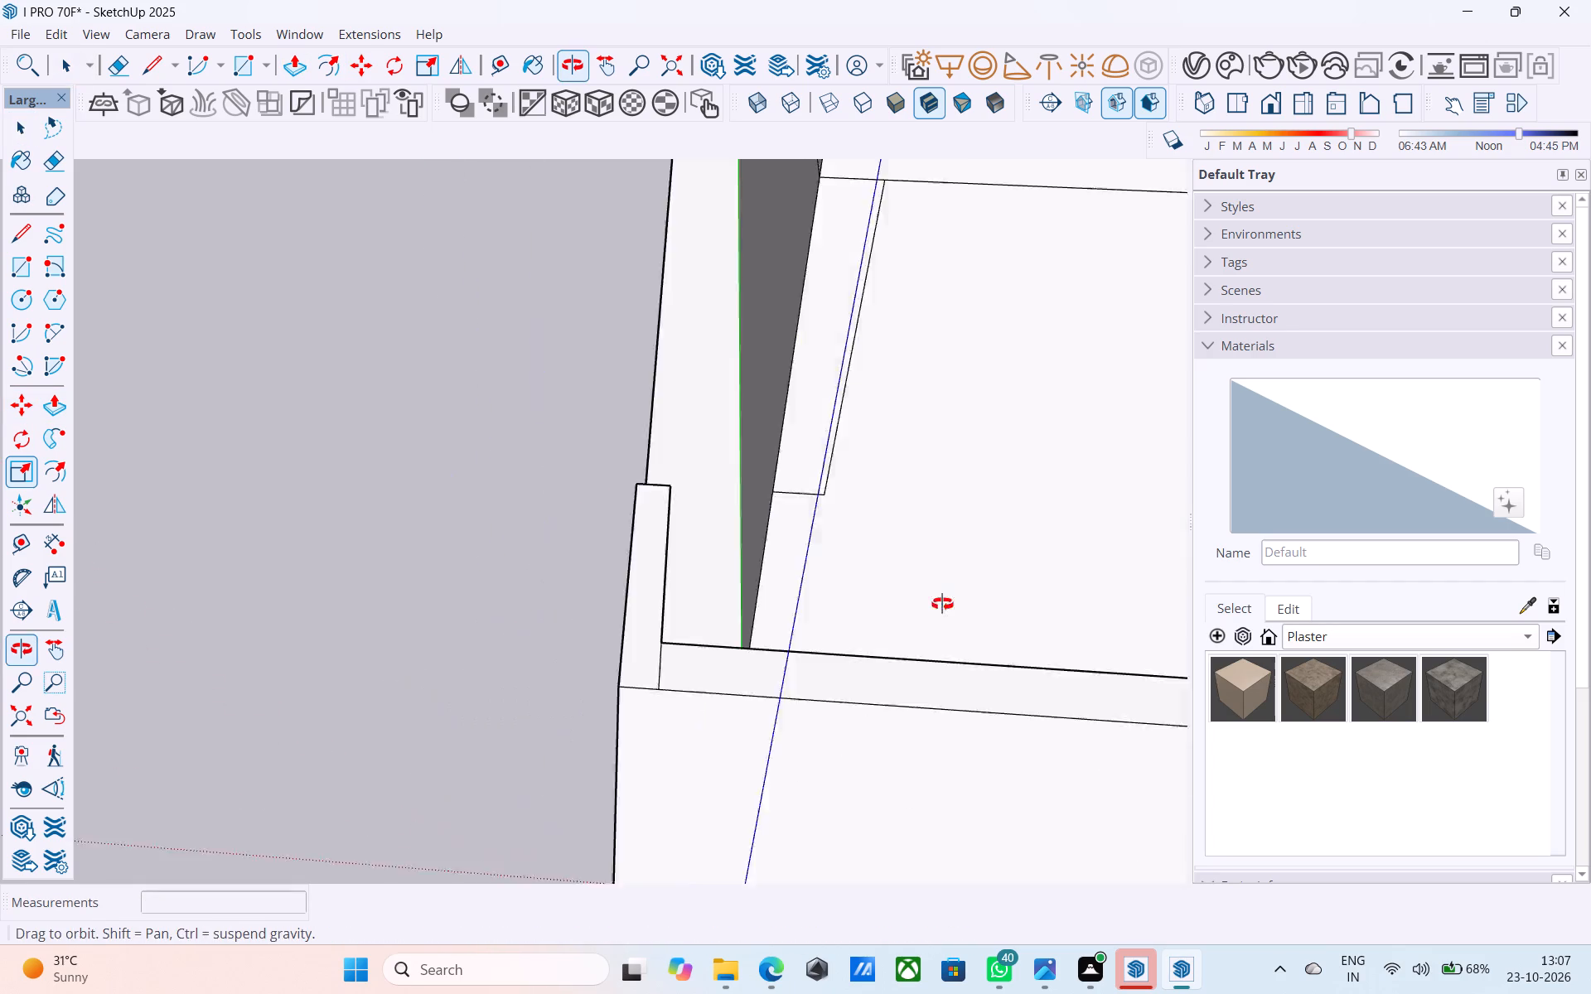
{"action": "middle_click_drag", "start_coordinate": [942, 604], "coordinate": [1097, 603]}
{"action": "scroll", "coordinate": [617, 538], "scroll_direction": "down", "scroll_amount": 6}
{"action": "middle_click_drag", "start_coordinate": [474, 565], "coordinate": [1241, 601]}
{"action": "scroll", "coordinate": [683, 399], "scroll_direction": "up", "scroll_amount": 5}
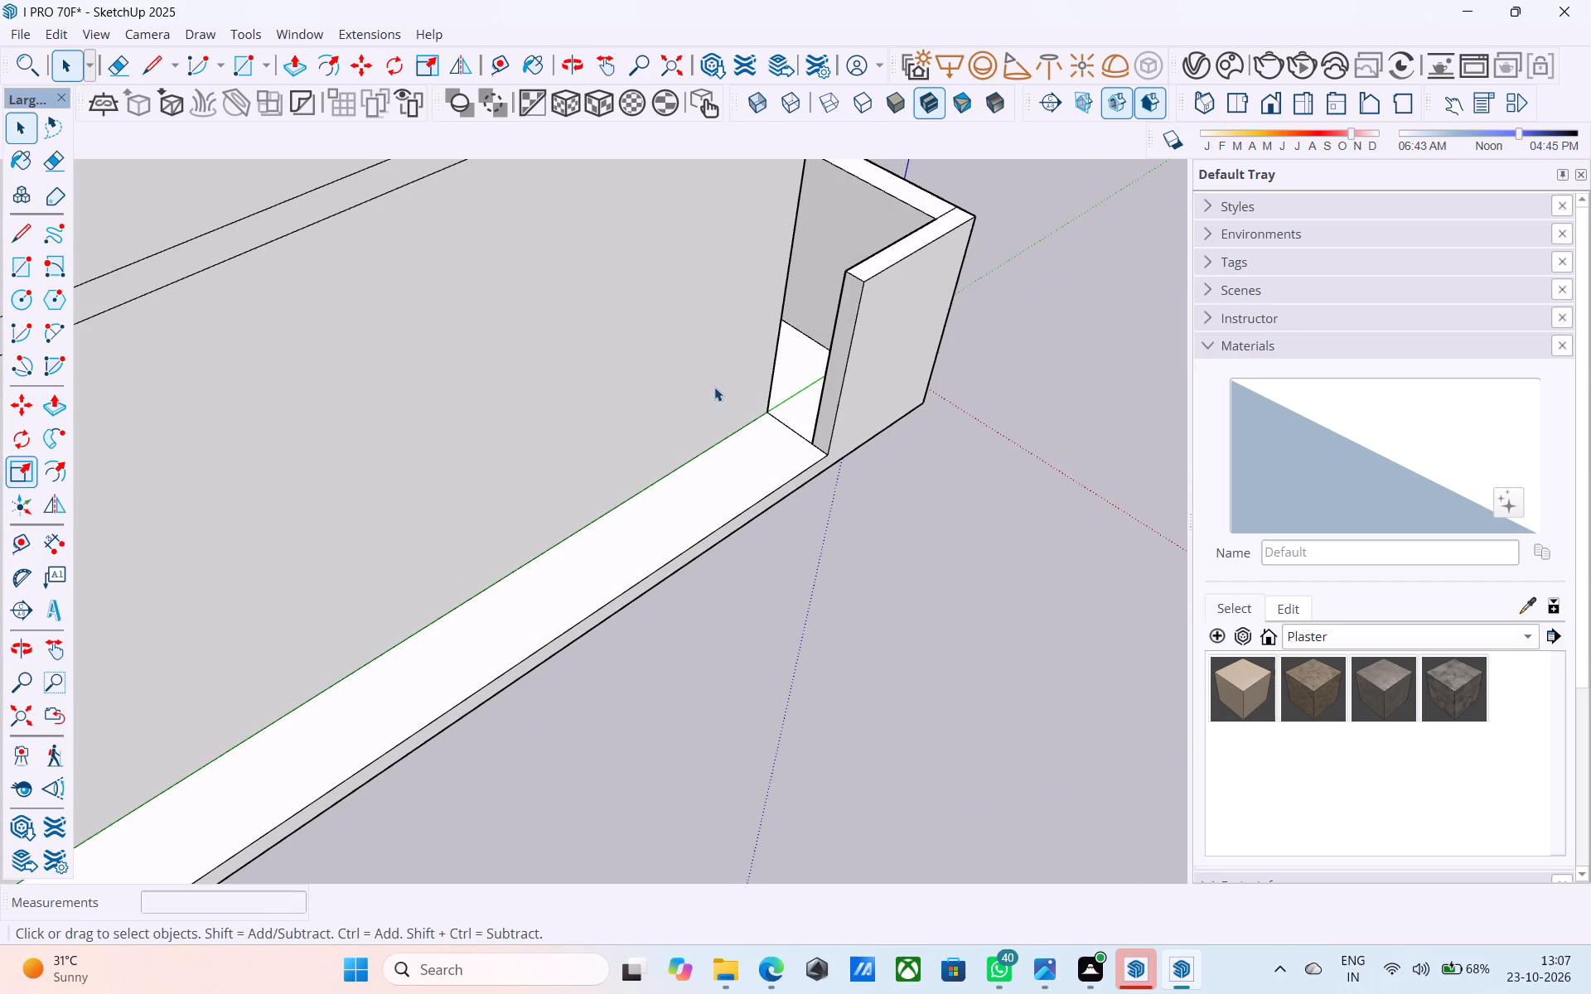
{"action": "scroll", "coordinate": [839, 329], "scroll_direction": "up", "scroll_amount": 4}
{"action": "left_click", "coordinate": [843, 328]}
{"action": "key", "text": "p"}
{"action": "left_click", "coordinate": [845, 327]}
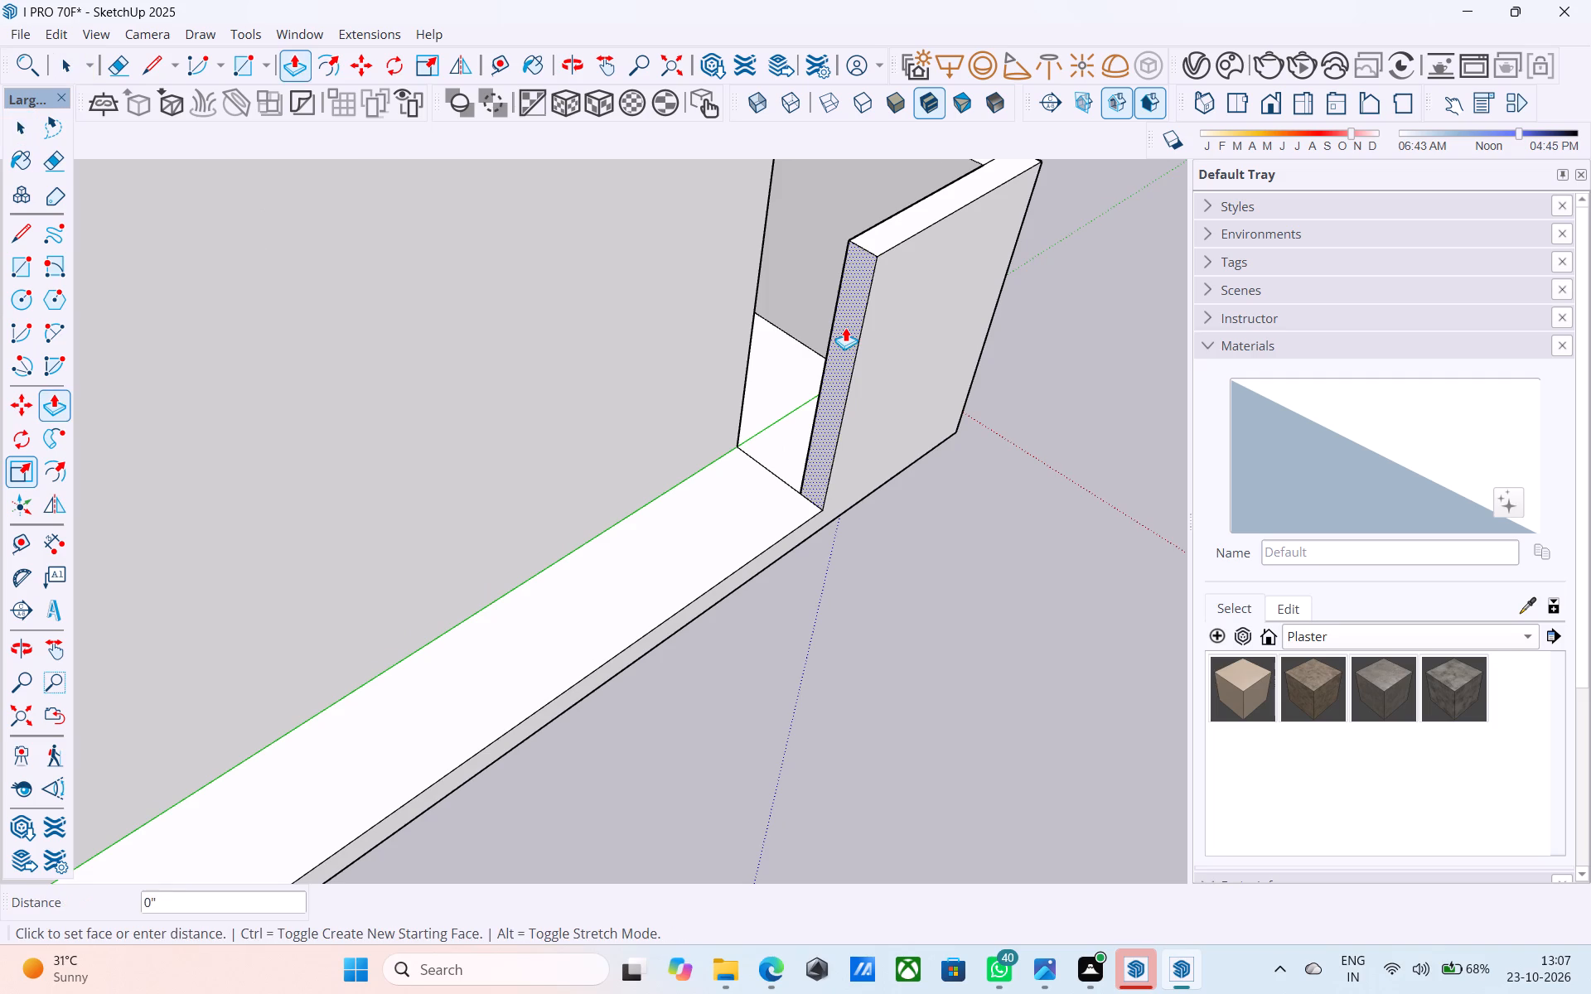
{"action": "scroll", "coordinate": [844, 328], "scroll_direction": "down", "scroll_amount": 13}
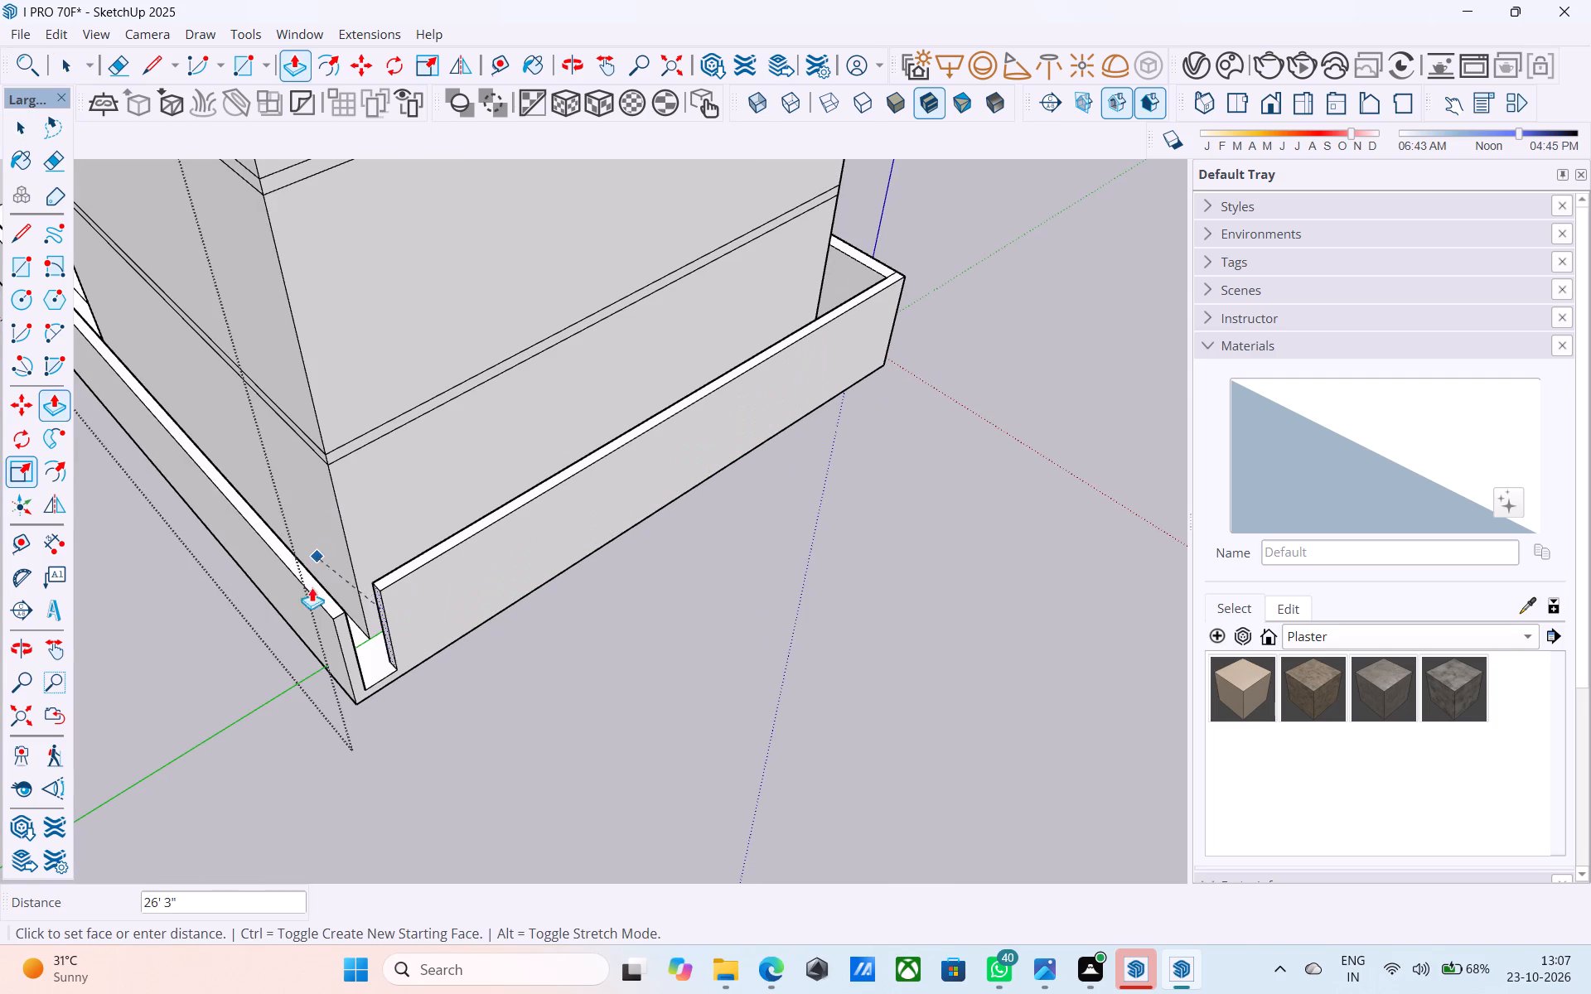
{"action": "left_click", "coordinate": [330, 619]}
Erase the short seam across the base slab between the ground-floor wall corner and the compound wall near the origin.
{"action": "middle_click_drag", "start_coordinate": [360, 596], "coordinate": [17, 610]}
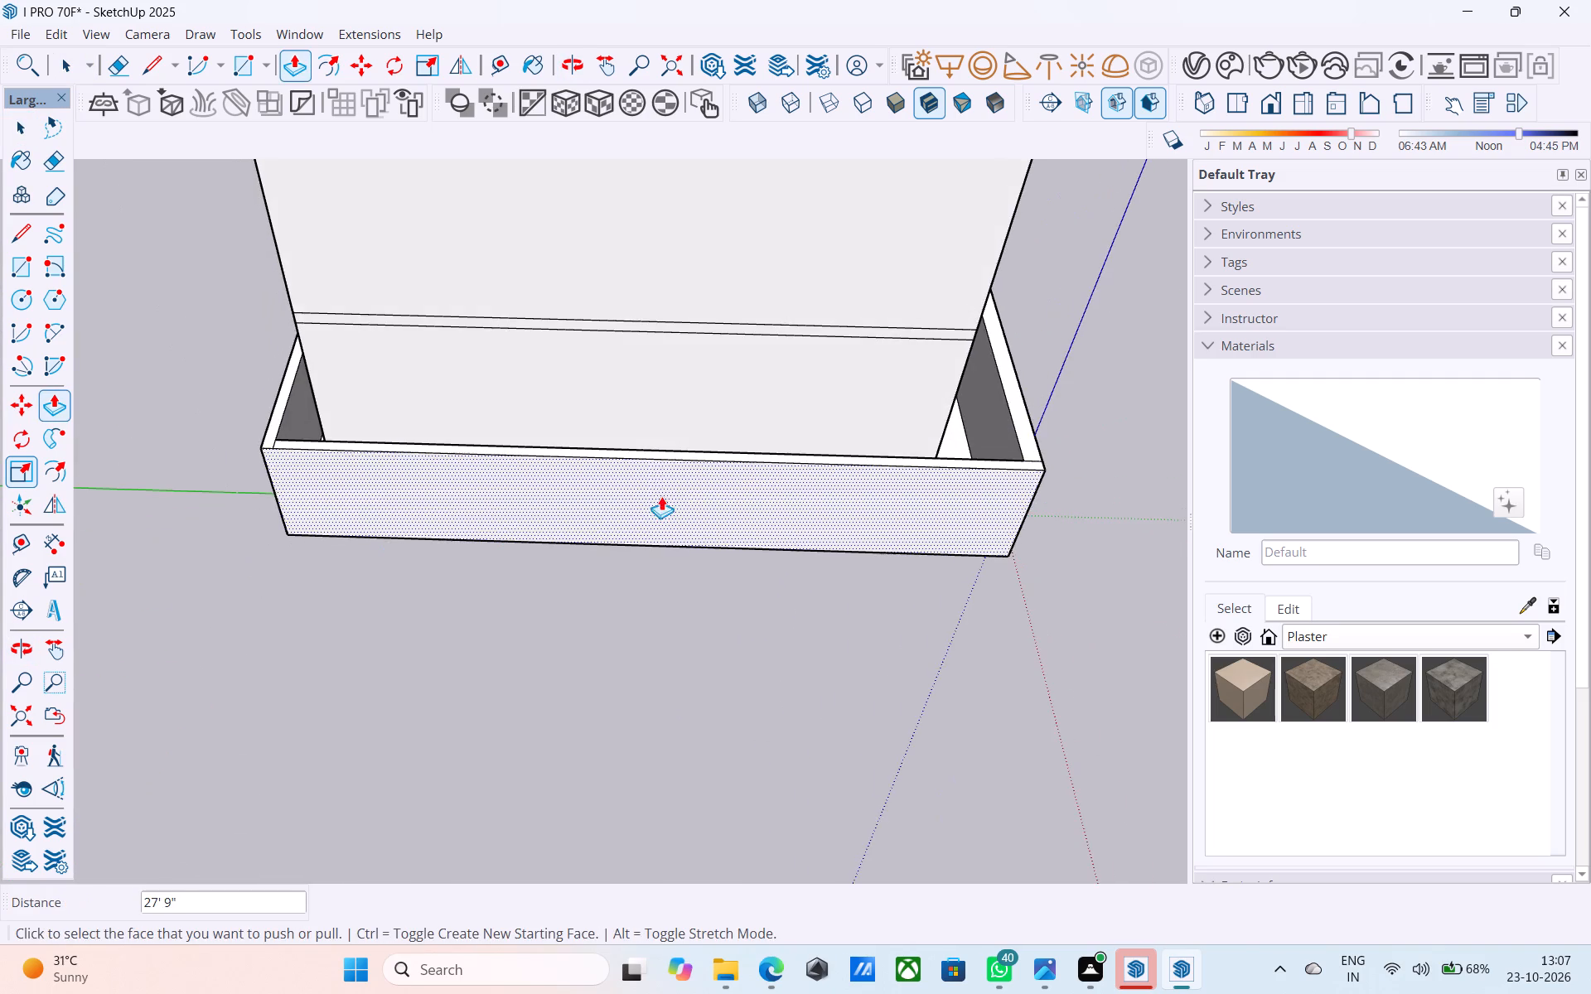
{"action": "middle_click_drag", "start_coordinate": [731, 476], "coordinate": [0, 605]}
{"action": "scroll", "coordinate": [186, 469], "scroll_direction": "down", "scroll_amount": 6}
{"action": "scroll", "coordinate": [510, 763], "scroll_direction": "up", "scroll_amount": 8}
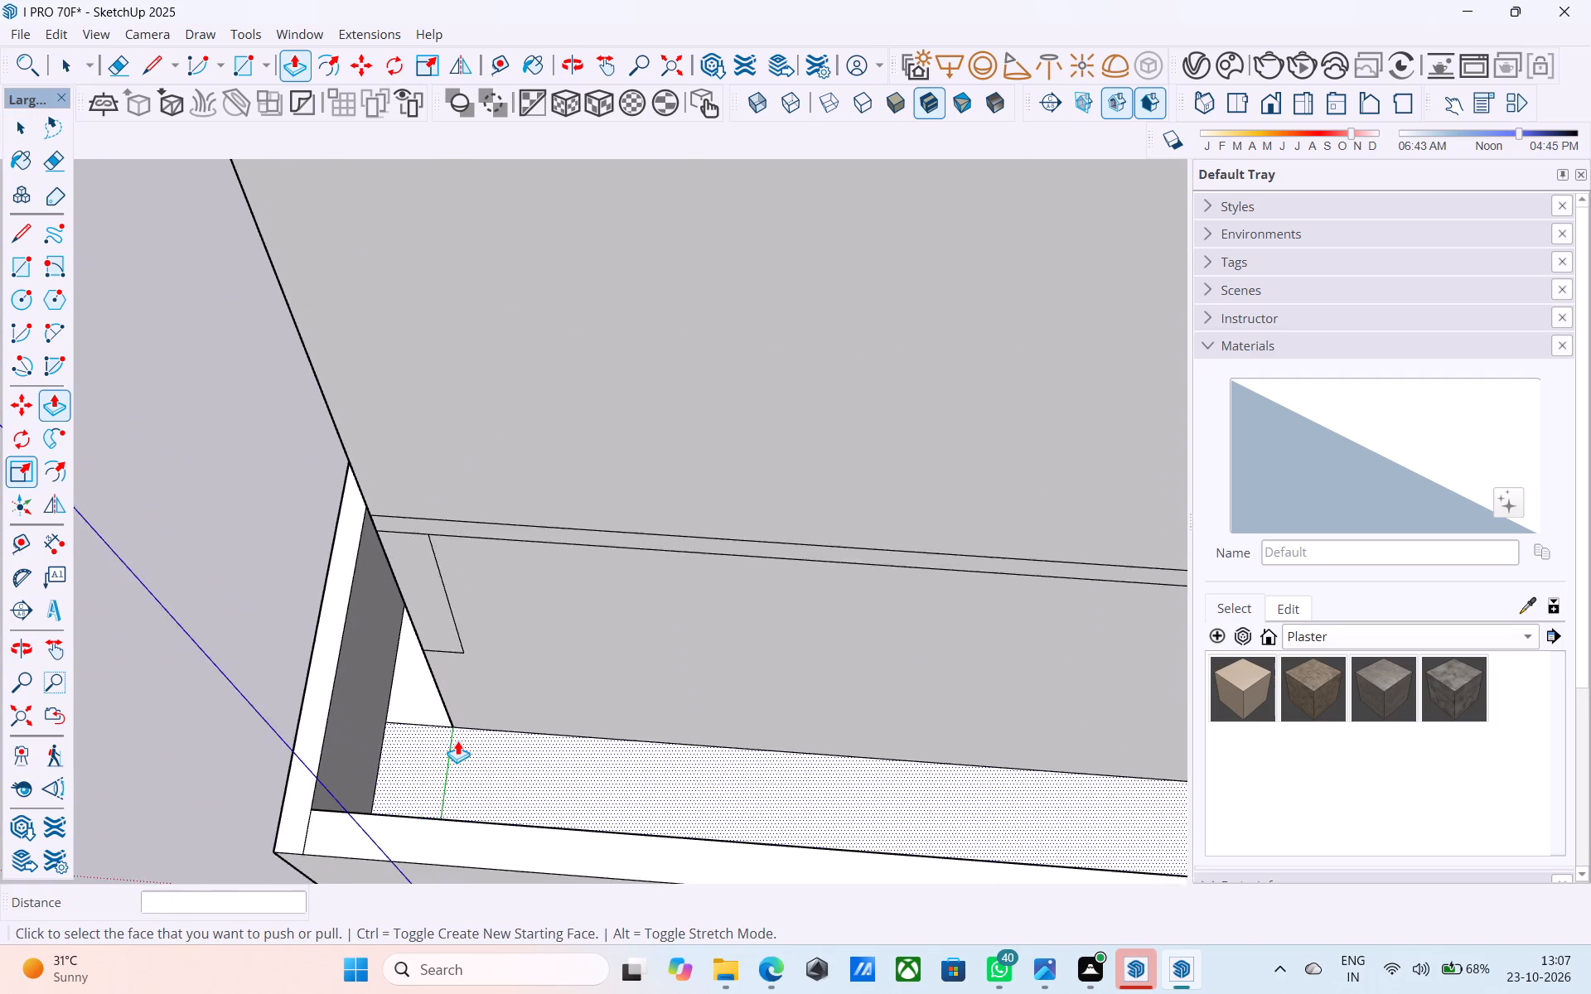
{"action": "scroll", "coordinate": [457, 741], "scroll_direction": "up", "scroll_amount": 4}
{"action": "key", "text": "e"}
{"action": "middle_click_drag", "start_coordinate": [423, 721], "coordinate": [500, 667]}
{"action": "left_click", "coordinate": [436, 740]}
Erase the leftover outline edges on the ground-floor wall at the building corner nearest the origin.
{"action": "middle_click_drag", "start_coordinate": [474, 745], "coordinate": [765, 676]}
{"action": "scroll", "coordinate": [765, 676], "scroll_direction": "down", "scroll_amount": 3}
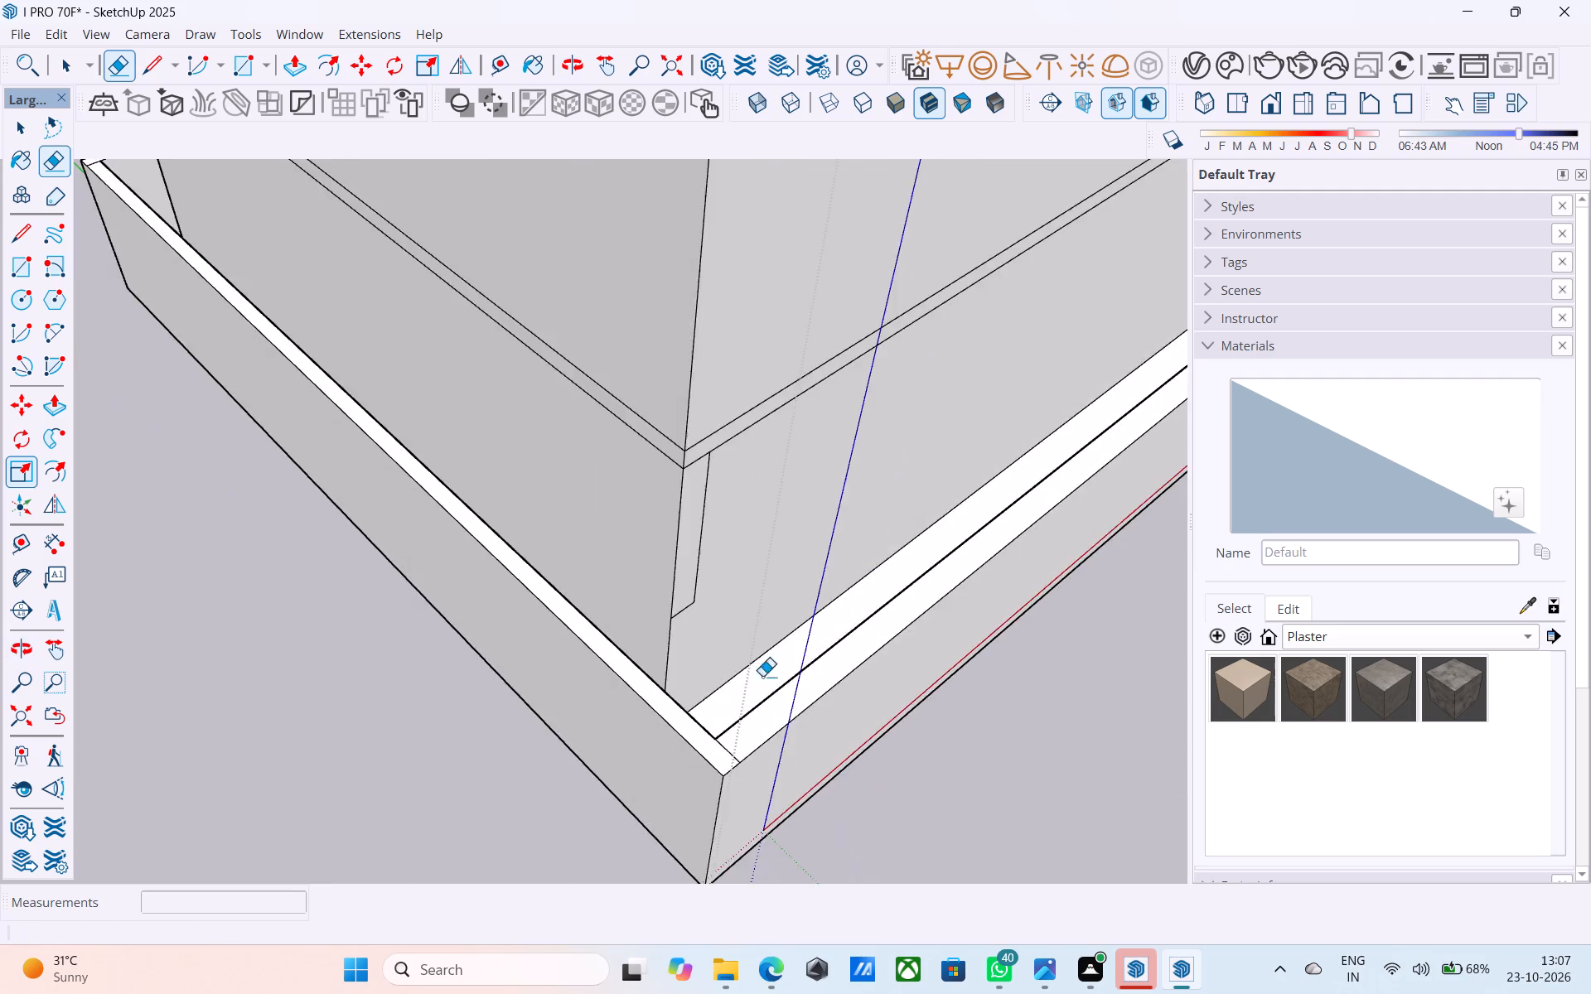
{"action": "scroll", "coordinate": [762, 676], "scroll_direction": "down", "scroll_amount": 8}
{"action": "scroll", "coordinate": [747, 629], "scroll_direction": "up", "scroll_amount": 9}
{"action": "left_click", "coordinate": [672, 586]}
{"action": "left_click_drag", "start_coordinate": [669, 602], "coordinate": [665, 615]}
Erase the seam across the compound wall's top at the corner near the green axis, at the extended wall's far end.
{"action": "scroll", "coordinate": [665, 615], "scroll_direction": "down", "scroll_amount": 2}
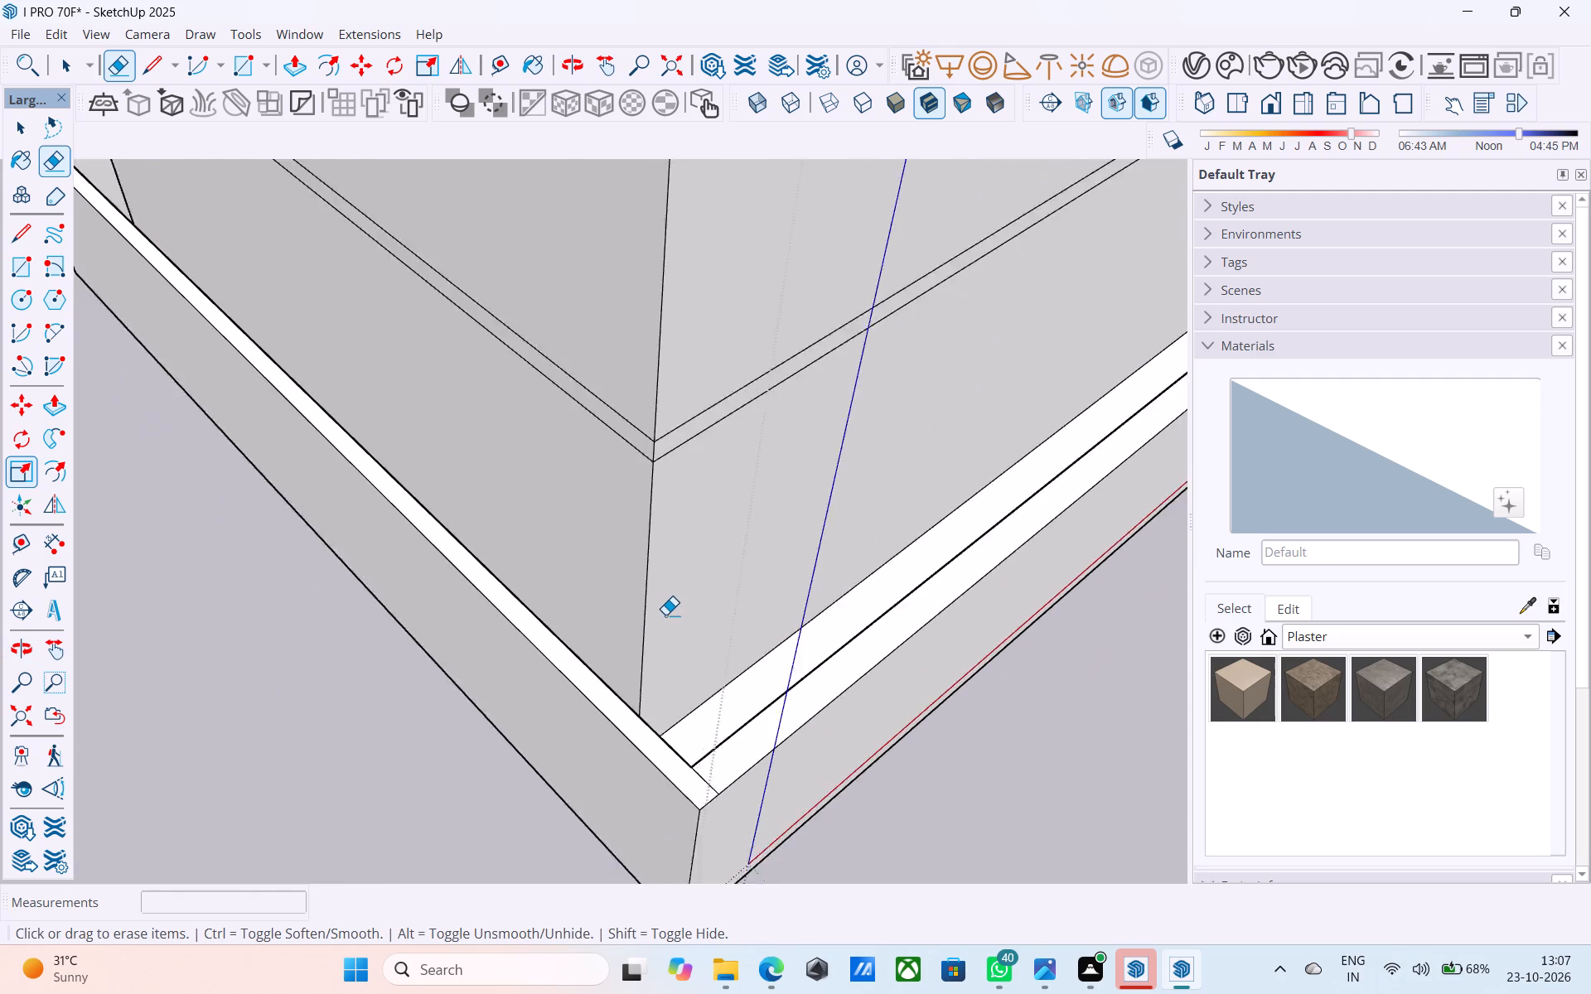
{"action": "scroll", "coordinate": [665, 615], "scroll_direction": "down", "scroll_amount": 14}
{"action": "middle_click_drag", "start_coordinate": [555, 550], "coordinate": [385, 546]}
{"action": "scroll", "coordinate": [412, 432], "scroll_direction": "up", "scroll_amount": 9}
{"action": "middle_click_drag", "start_coordinate": [501, 436], "coordinate": [872, 531]}
{"action": "middle_click_drag", "start_coordinate": [476, 533], "coordinate": [446, 488]}
{"action": "scroll", "coordinate": [463, 515], "scroll_direction": "up", "scroll_amount": 11}
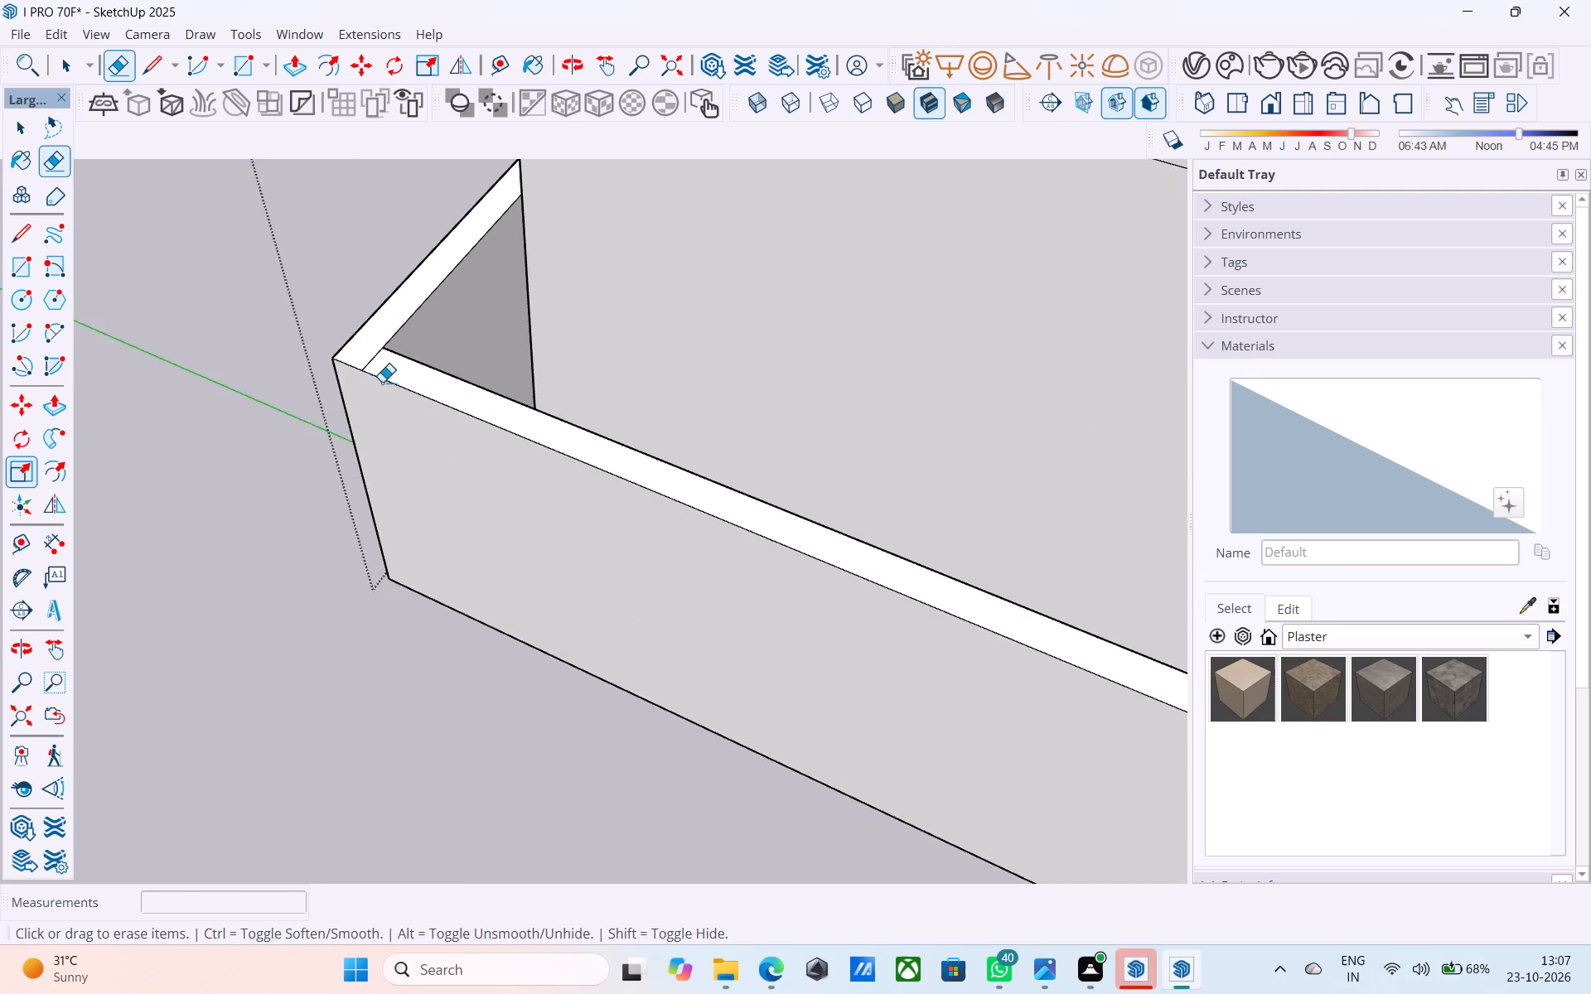
{"action": "scroll", "coordinate": [382, 382], "scroll_direction": "up", "scroll_amount": 2}
{"action": "left_click_drag", "start_coordinate": [371, 358], "coordinate": [361, 345]}
Check the completed compound wall around the building and save the model.
{"action": "middle_click_drag", "start_coordinate": [355, 350], "coordinate": [890, 620]}
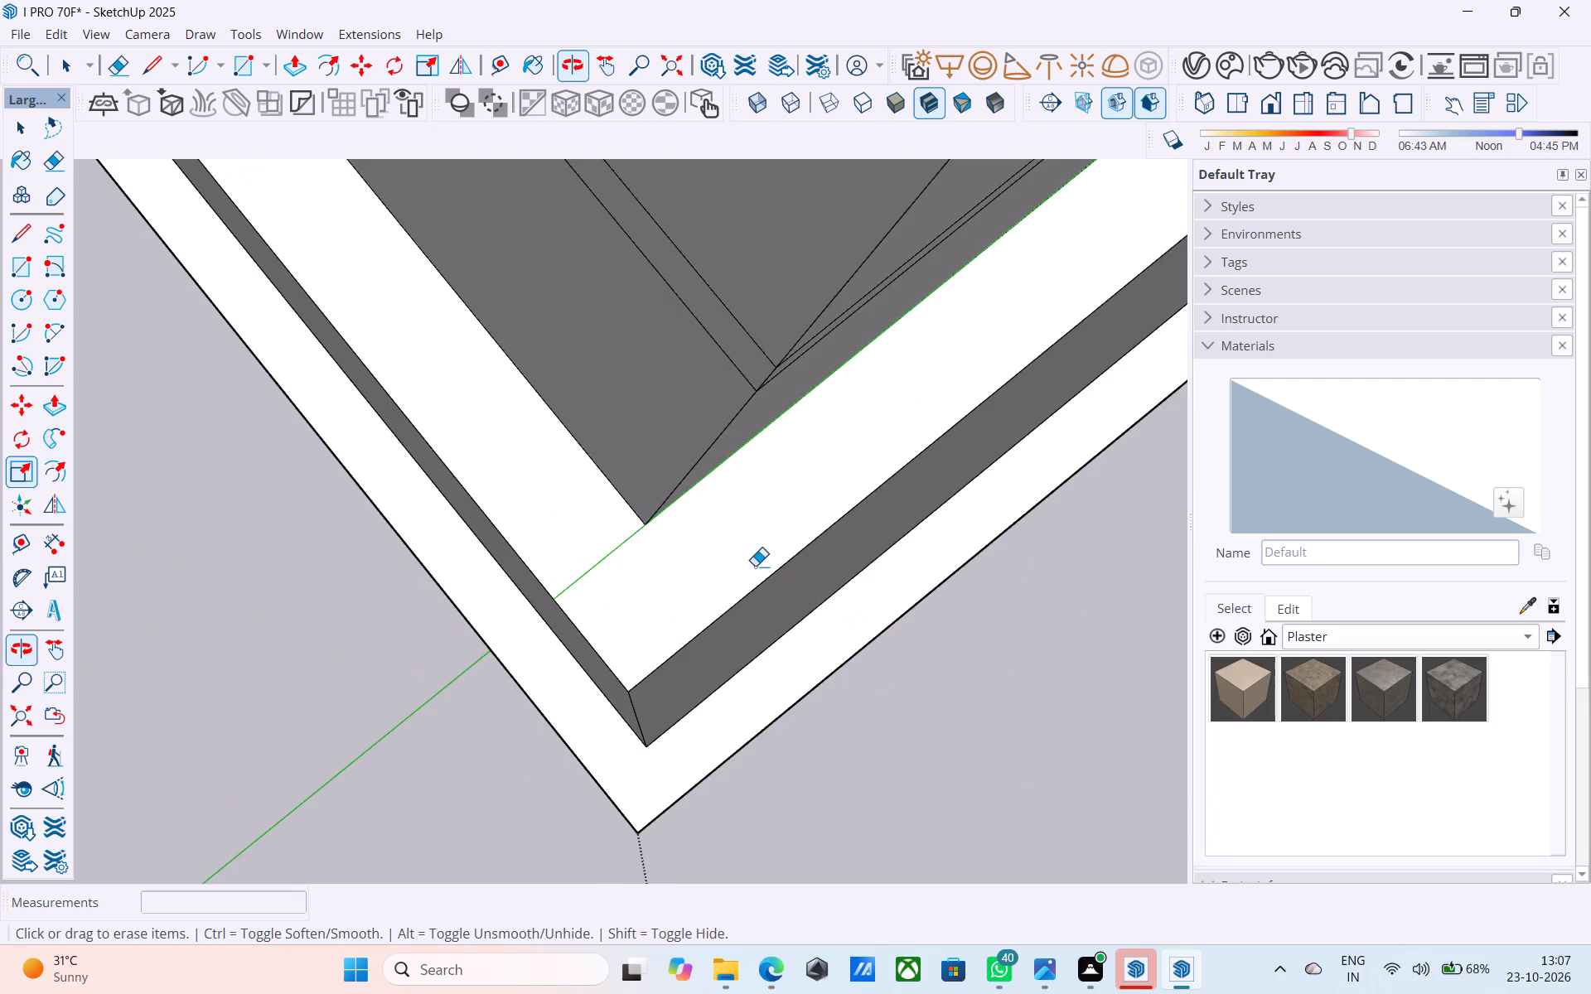
{"action": "scroll", "coordinate": [755, 566], "scroll_direction": "down", "scroll_amount": 11}
{"action": "middle_click_drag", "start_coordinate": [627, 570], "coordinate": [836, 697]}
{"action": "scroll", "coordinate": [627, 514], "scroll_direction": "down", "scroll_amount": 6}
{"action": "middle_click_drag", "start_coordinate": [612, 510], "coordinate": [830, 519], "text": "shift"}
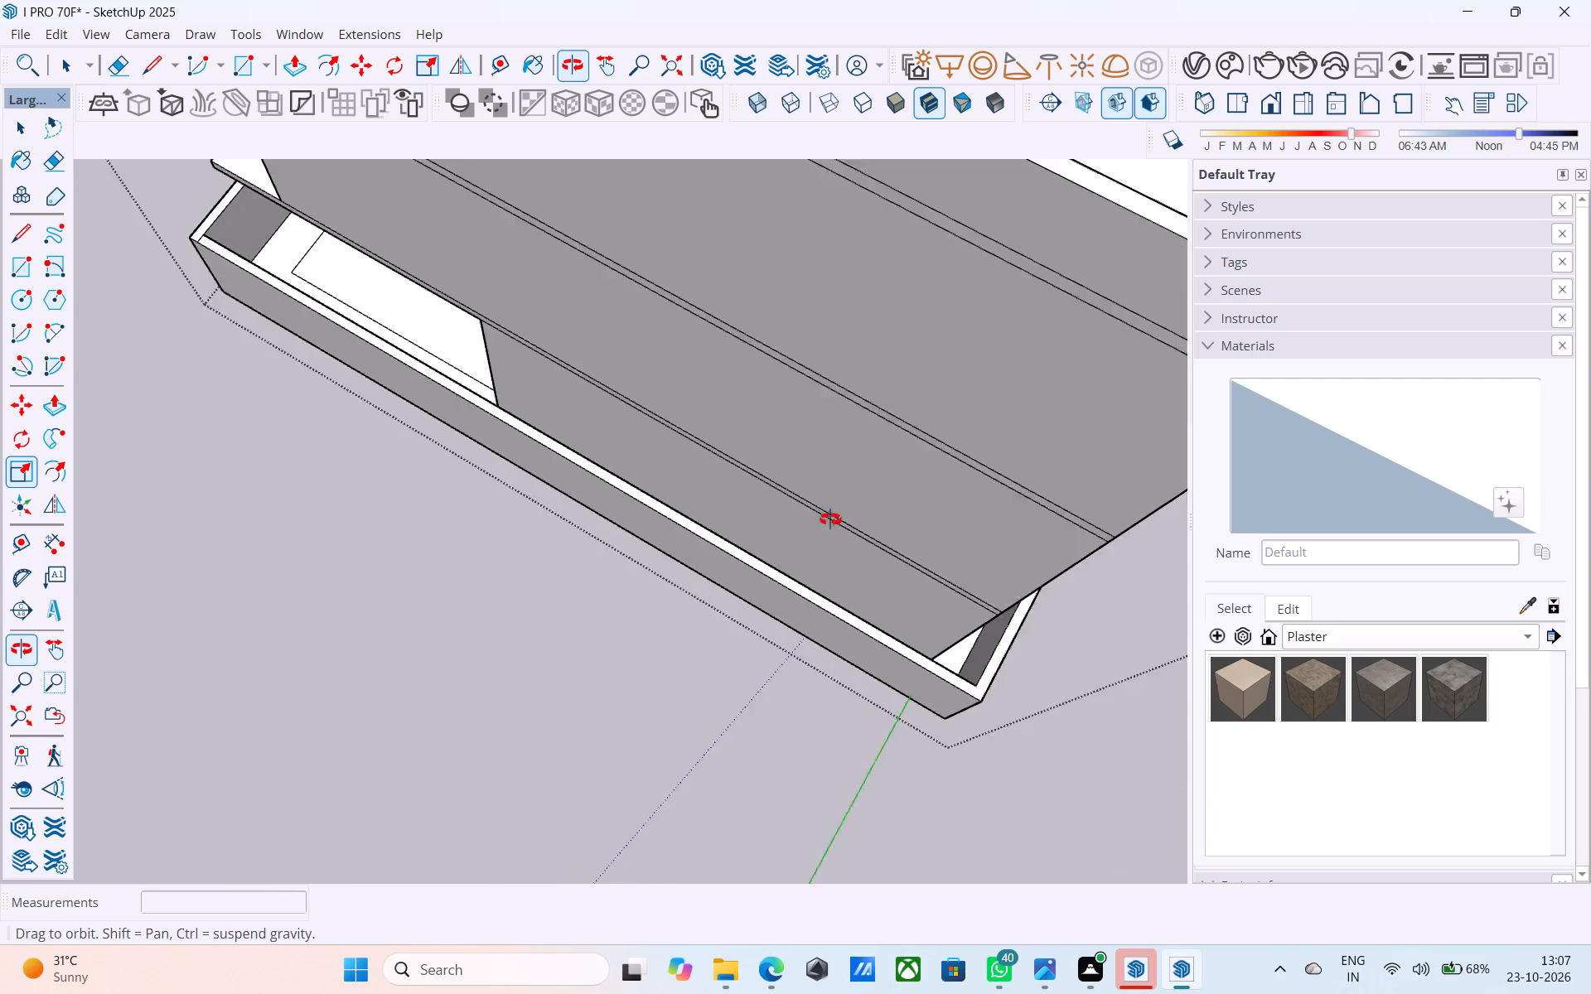
{"action": "middle_click_drag", "start_coordinate": [830, 519], "coordinate": [830, 517], "text": "shift"}
{"action": "middle_click_drag", "start_coordinate": [519, 408], "coordinate": [1100, 398]}
{"action": "middle_click_drag", "start_coordinate": [505, 538], "coordinate": [803, 399]}
{"action": "middle_click_drag", "start_coordinate": [347, 501], "coordinate": [533, 426], "text": "shift"}
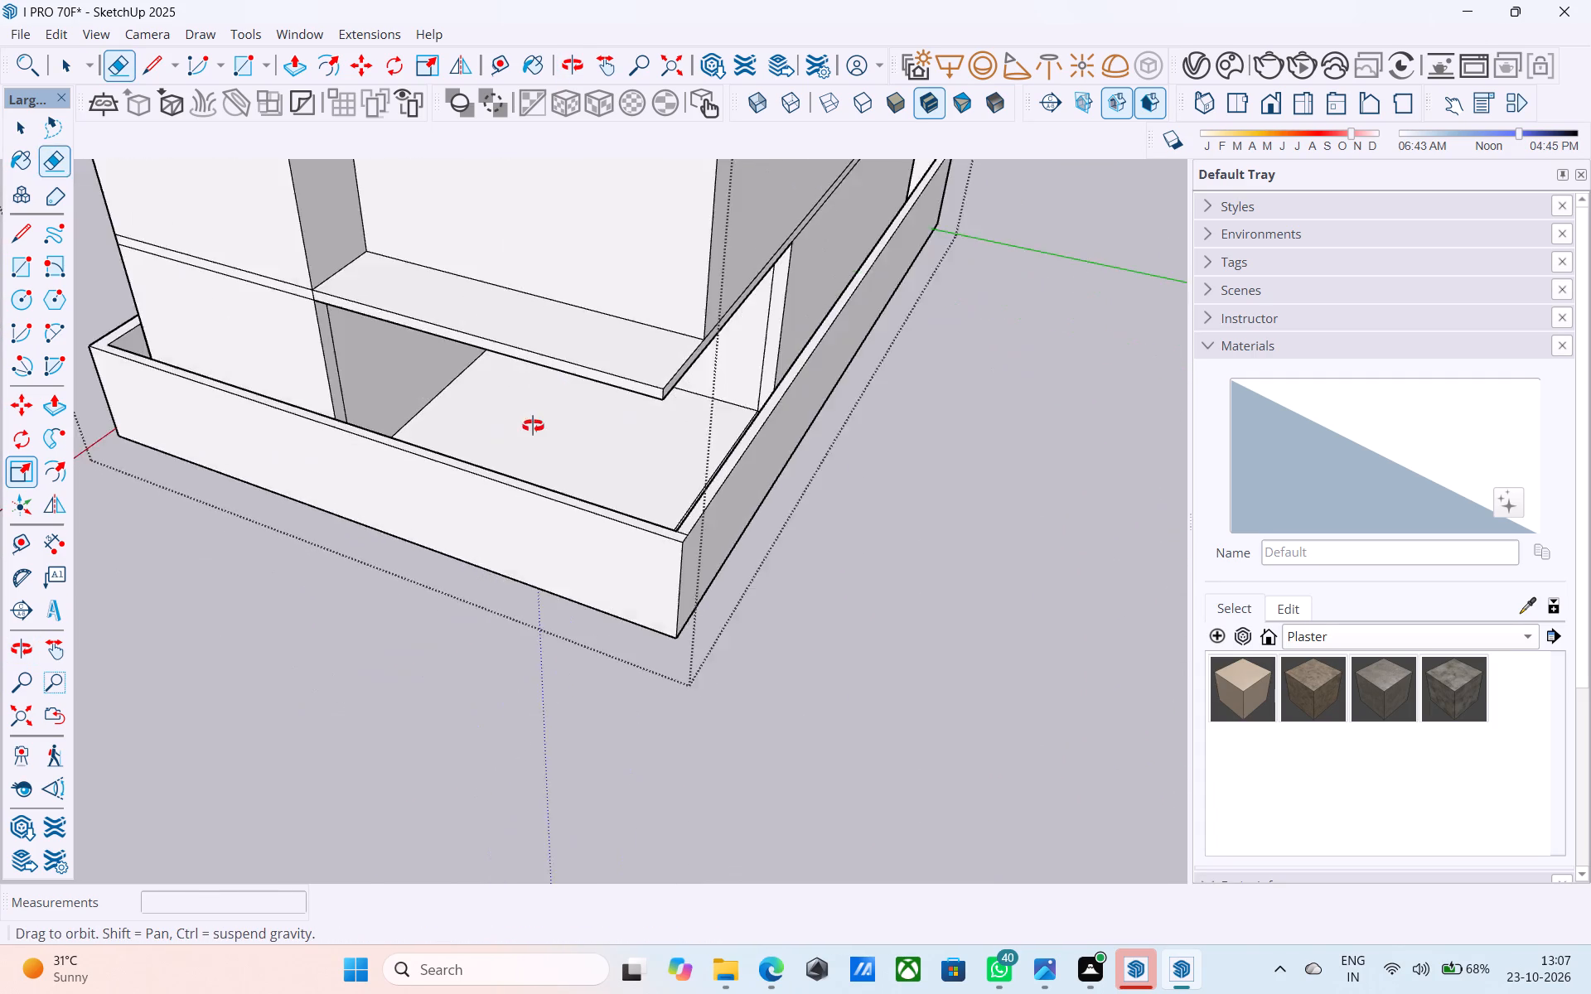
{"action": "middle_click_drag", "start_coordinate": [533, 426], "coordinate": [835, 445], "text": "shift"}
{"action": "scroll", "coordinate": [646, 421], "scroll_direction": "down", "scroll_amount": 5}
{"action": "middle_click_drag", "start_coordinate": [621, 450], "coordinate": [666, 504]}
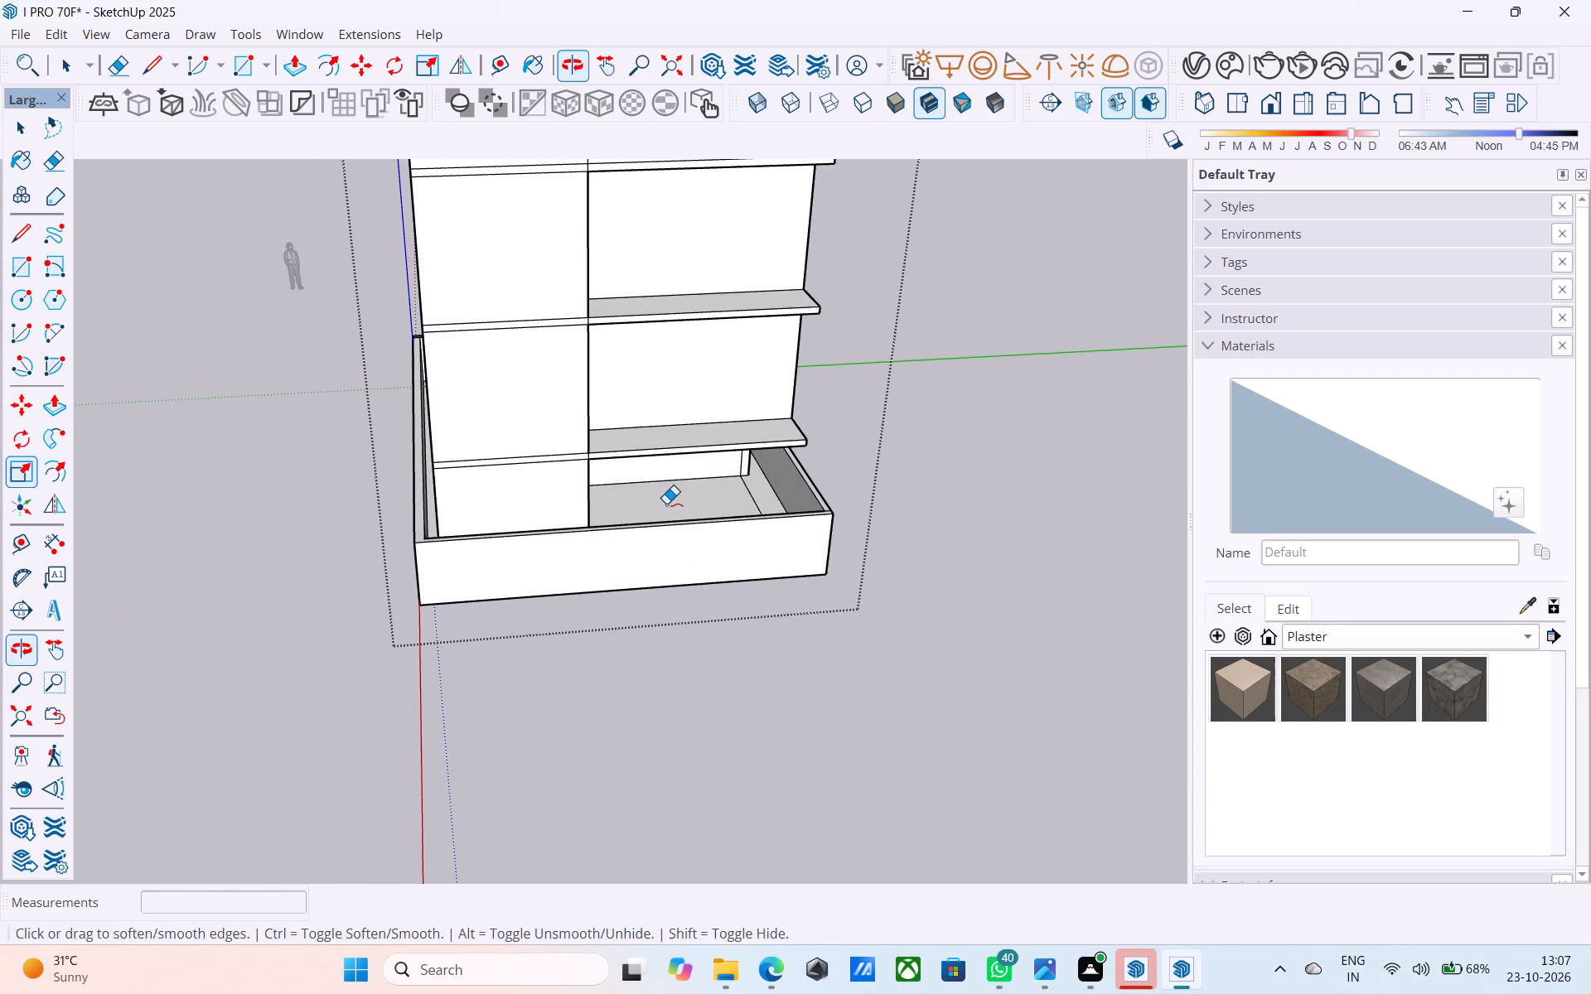
{"action": "key", "text": "ctrl+s"}
Leave the building group's editing mode and select the whole building group.
{"action": "middle_click_drag", "start_coordinate": [663, 501], "coordinate": [663, 518]}
{"action": "scroll", "coordinate": [663, 518], "scroll_direction": "down", "scroll_amount": 6}
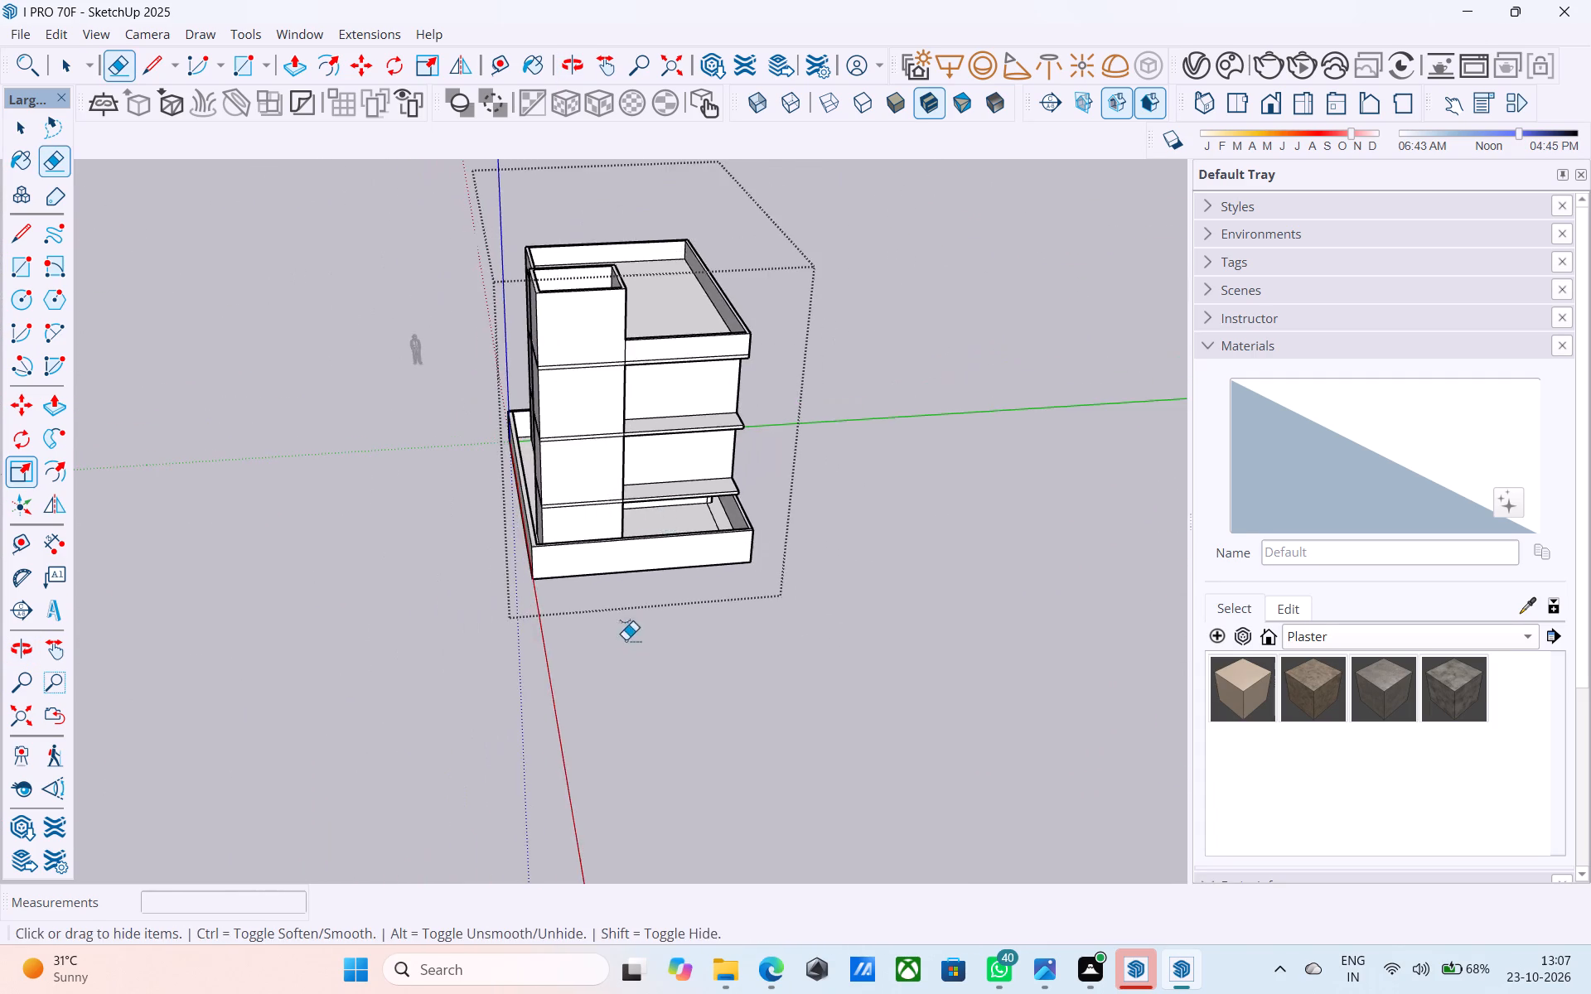
{"action": "middle_click_drag", "start_coordinate": [626, 639], "coordinate": [655, 473]}
{"action": "scroll", "coordinate": [533, 567], "scroll_direction": "up", "scroll_amount": 1}
{"action": "scroll", "coordinate": [529, 577], "scroll_direction": "down", "scroll_amount": 6}
{"action": "middle_click_drag", "start_coordinate": [499, 548], "coordinate": [481, 502]}
{"action": "scroll", "coordinate": [615, 293], "scroll_direction": "up", "scroll_amount": 6}
{"action": "middle_click_drag", "start_coordinate": [649, 331], "coordinate": [685, 321]}
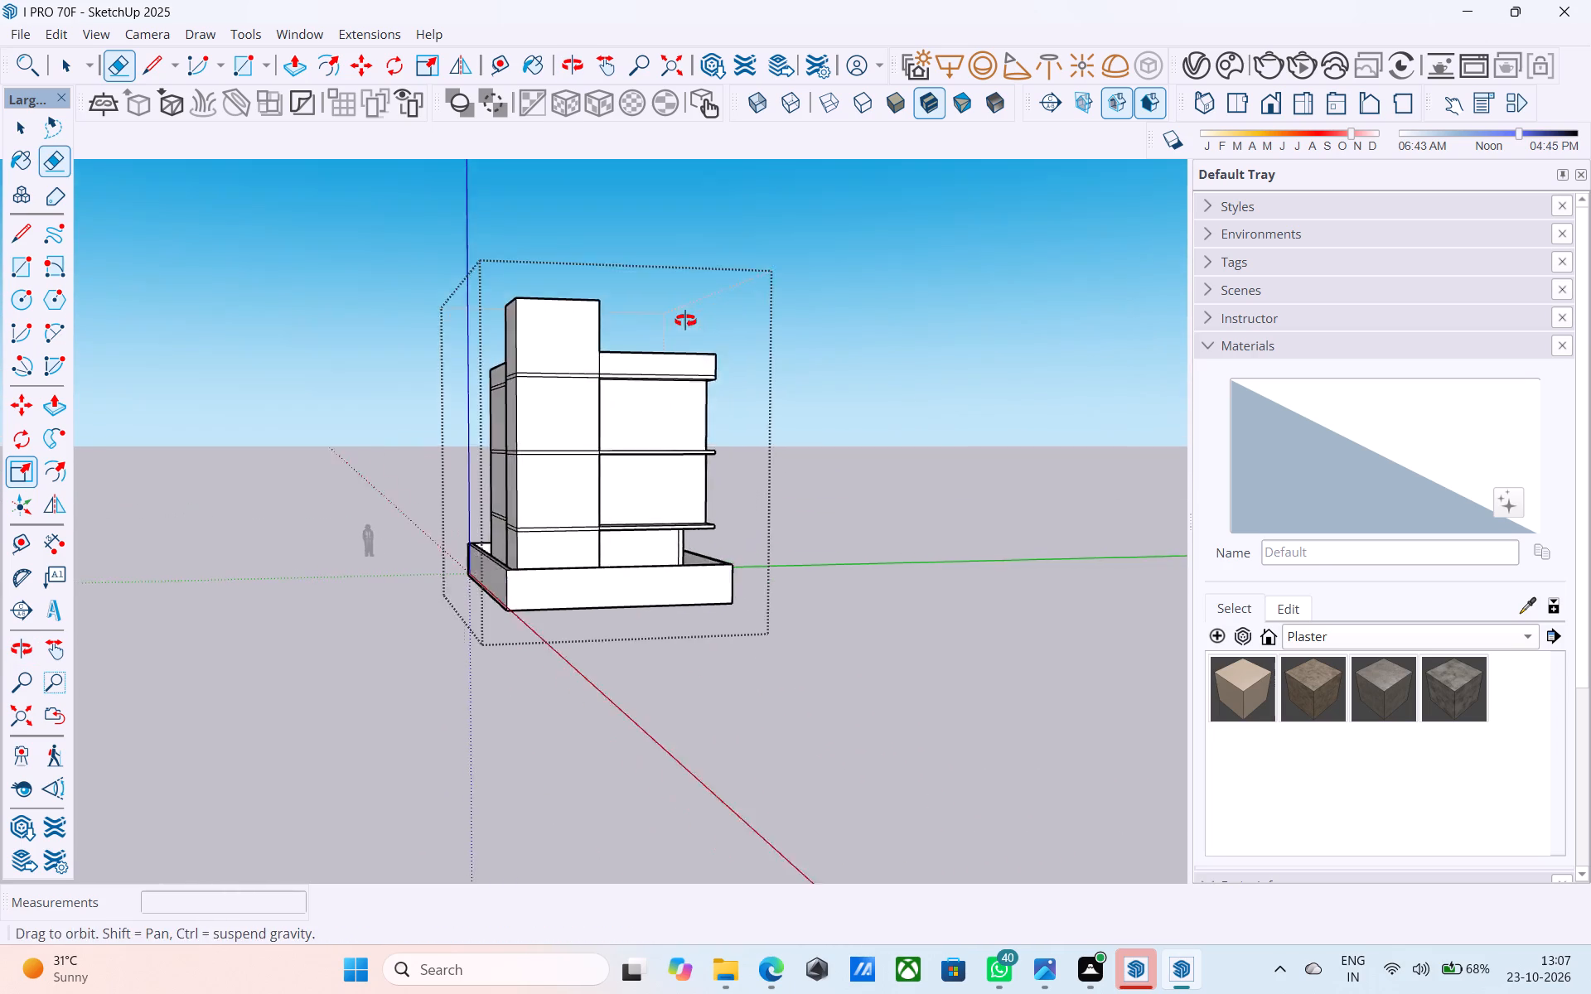
{"action": "middle_click_drag", "start_coordinate": [685, 321], "coordinate": [772, 295]}
{"action": "key", "text": "space"}
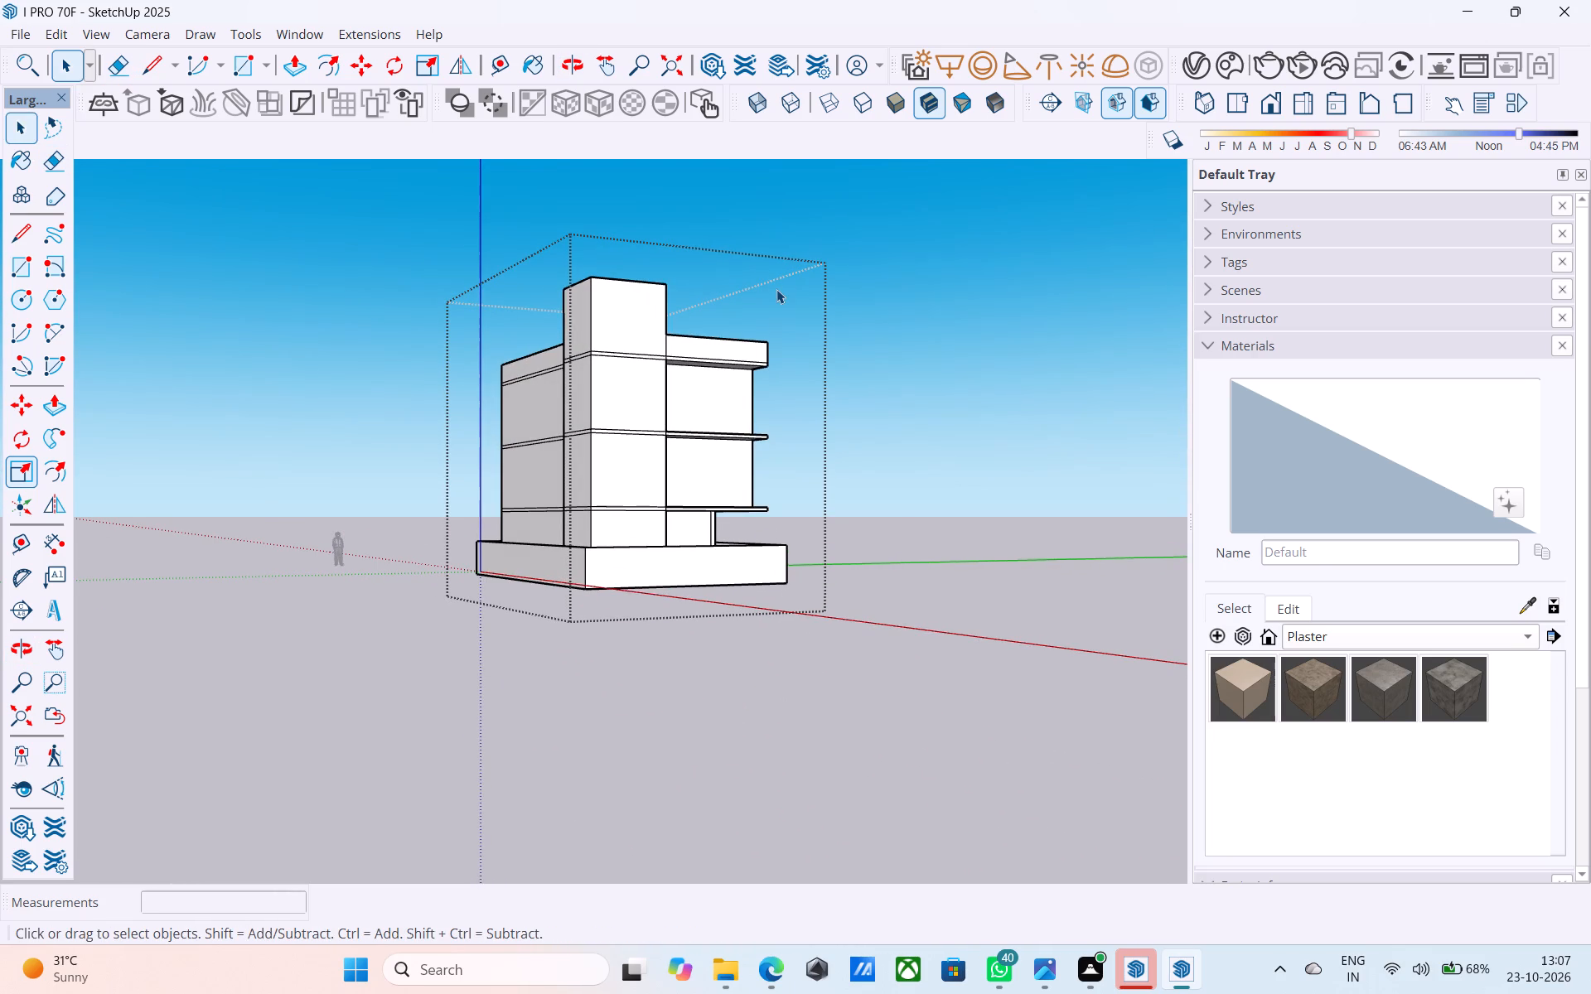
{"action": "left_click", "coordinate": [918, 369]}
{"action": "middle_click_drag", "start_coordinate": [912, 369], "coordinate": [400, 436]}
{"action": "left_click", "coordinate": [400, 436]}
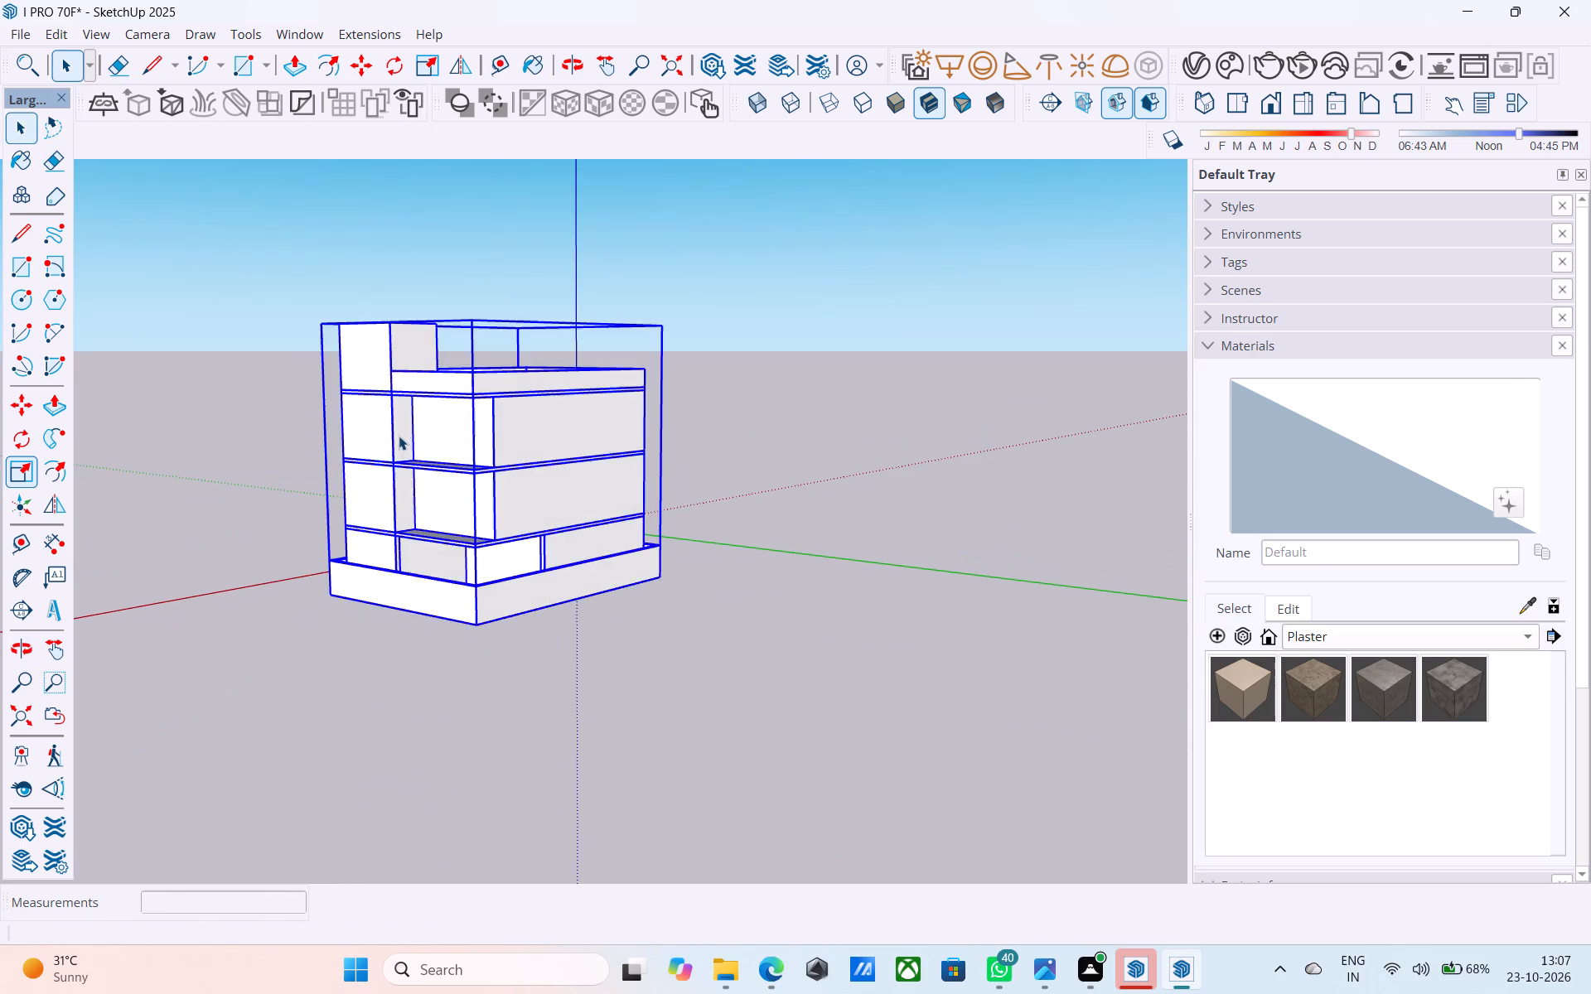
Examine the selected building and its compound wall from the sides, from underneath and from above.
{"action": "scroll", "coordinate": [399, 441], "scroll_direction": "up", "scroll_amount": 1}
{"action": "middle_click_drag", "start_coordinate": [401, 443], "coordinate": [692, 471]}
{"action": "middle_click_drag", "start_coordinate": [638, 500], "coordinate": [1135, 408]}
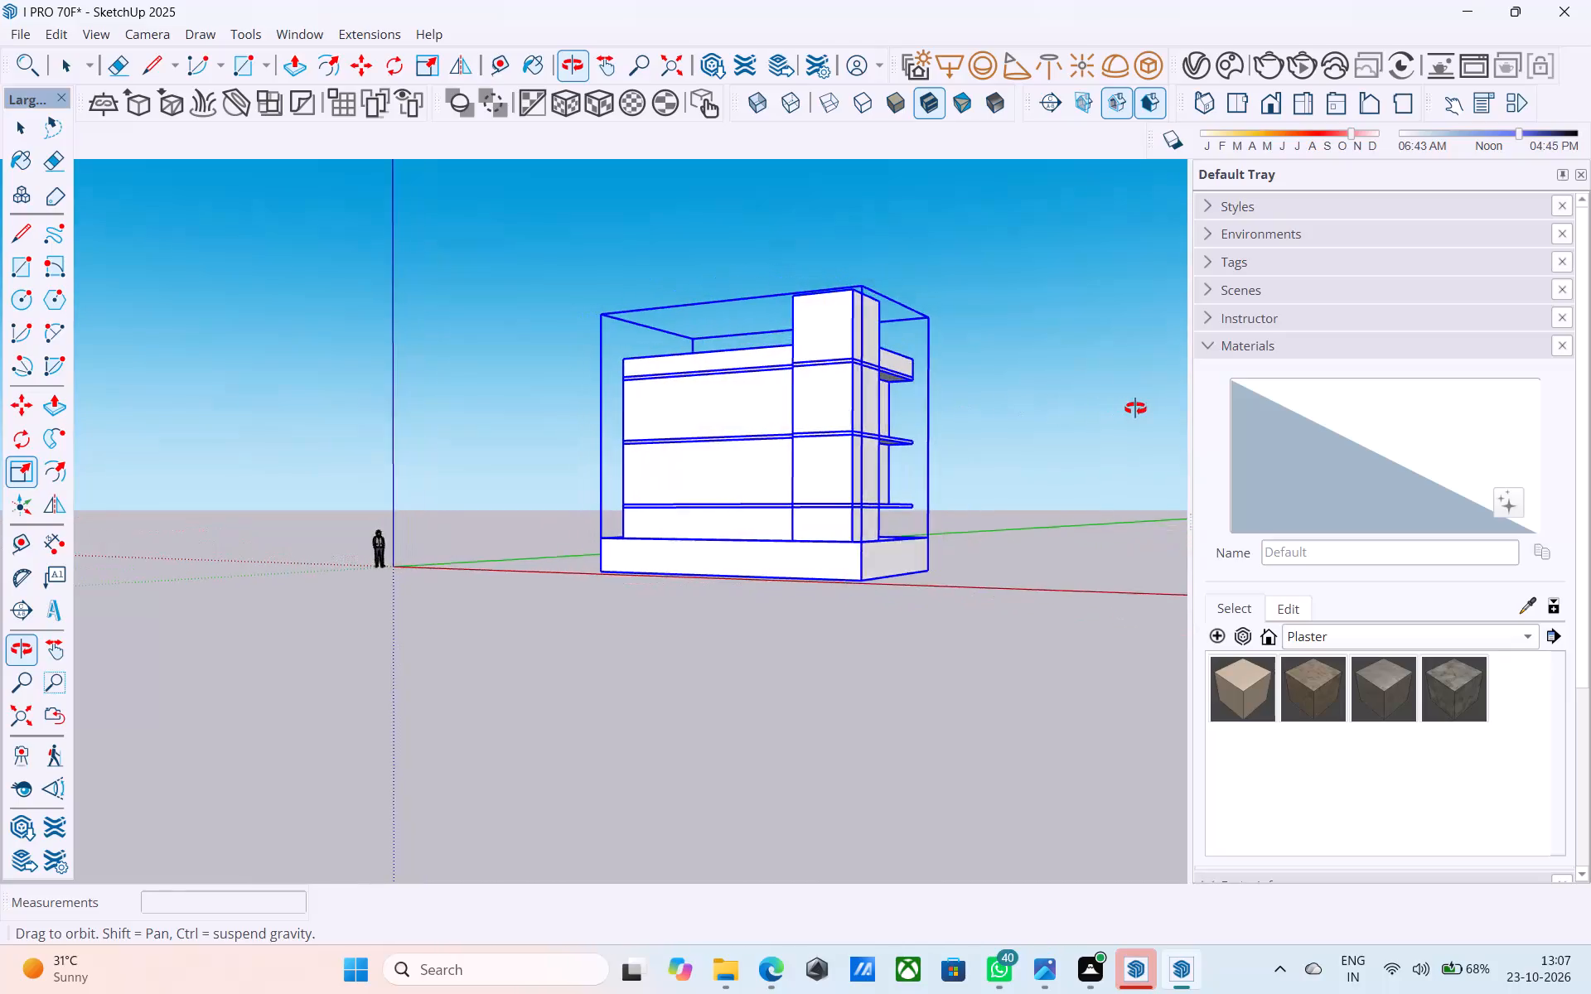
{"action": "middle_click_drag", "start_coordinate": [1135, 408], "coordinate": [416, 308]}
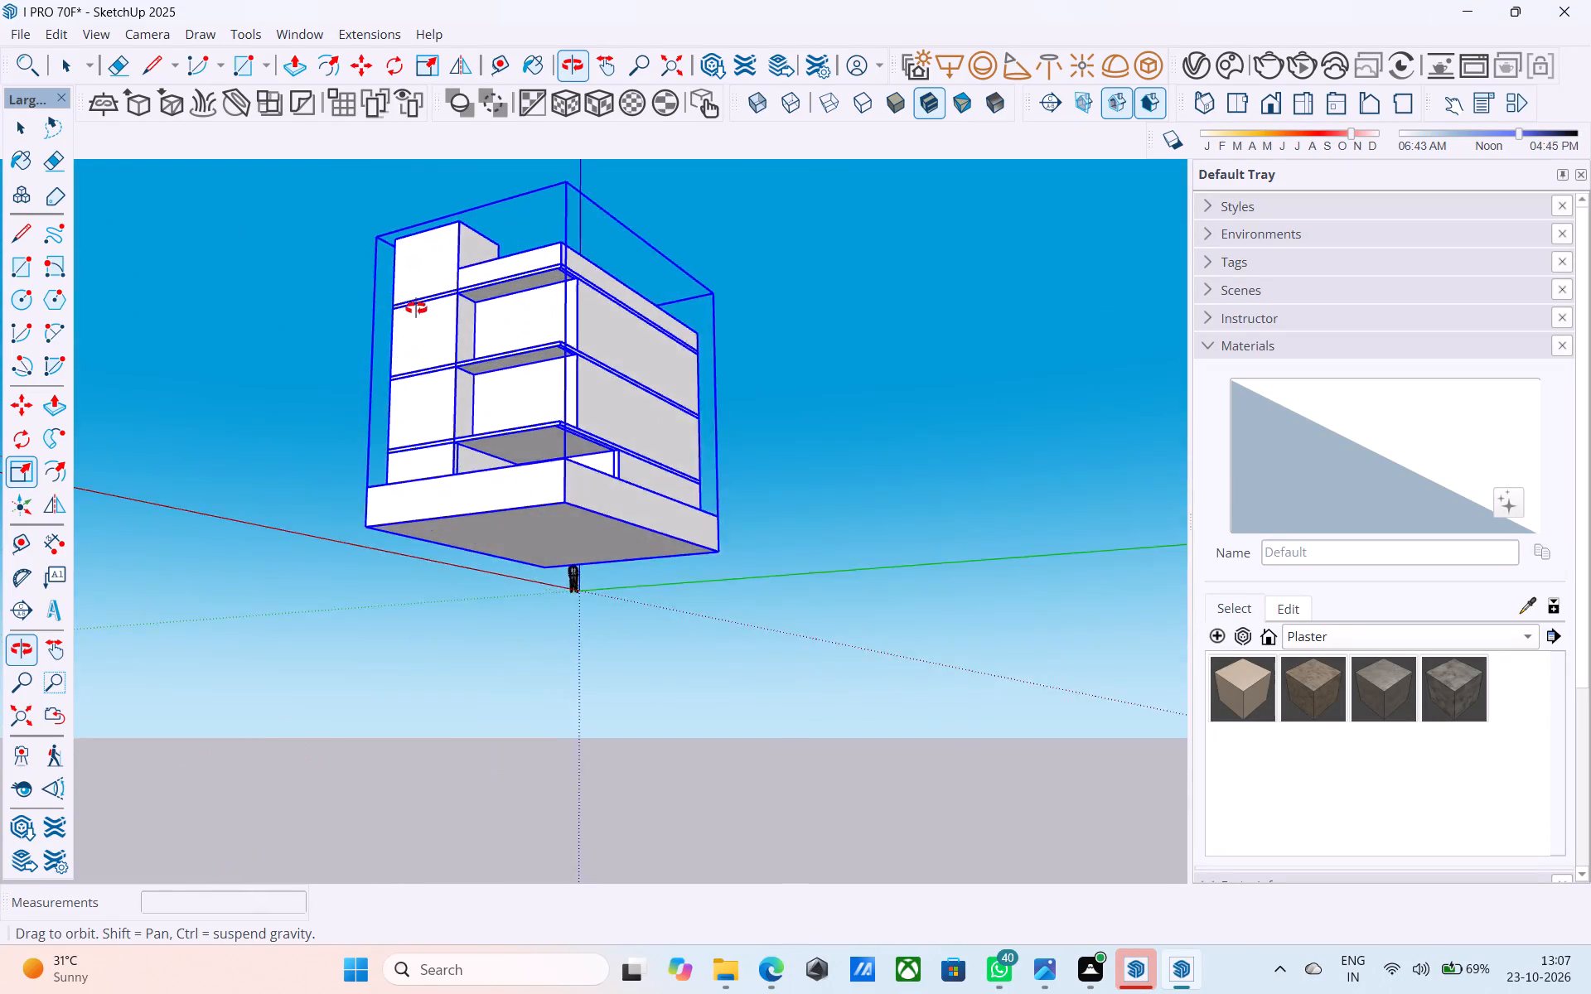
{"action": "middle_click_drag", "start_coordinate": [416, 308], "coordinate": [442, 301]}
{"action": "scroll", "coordinate": [422, 306], "scroll_direction": "up", "scroll_amount": 5}
{"action": "middle_click_drag", "start_coordinate": [617, 509], "coordinate": [662, 382]}
{"action": "scroll", "coordinate": [655, 350], "scroll_direction": "up", "scroll_amount": 3}
{"action": "scroll", "coordinate": [665, 384], "scroll_direction": "down", "scroll_amount": 3}
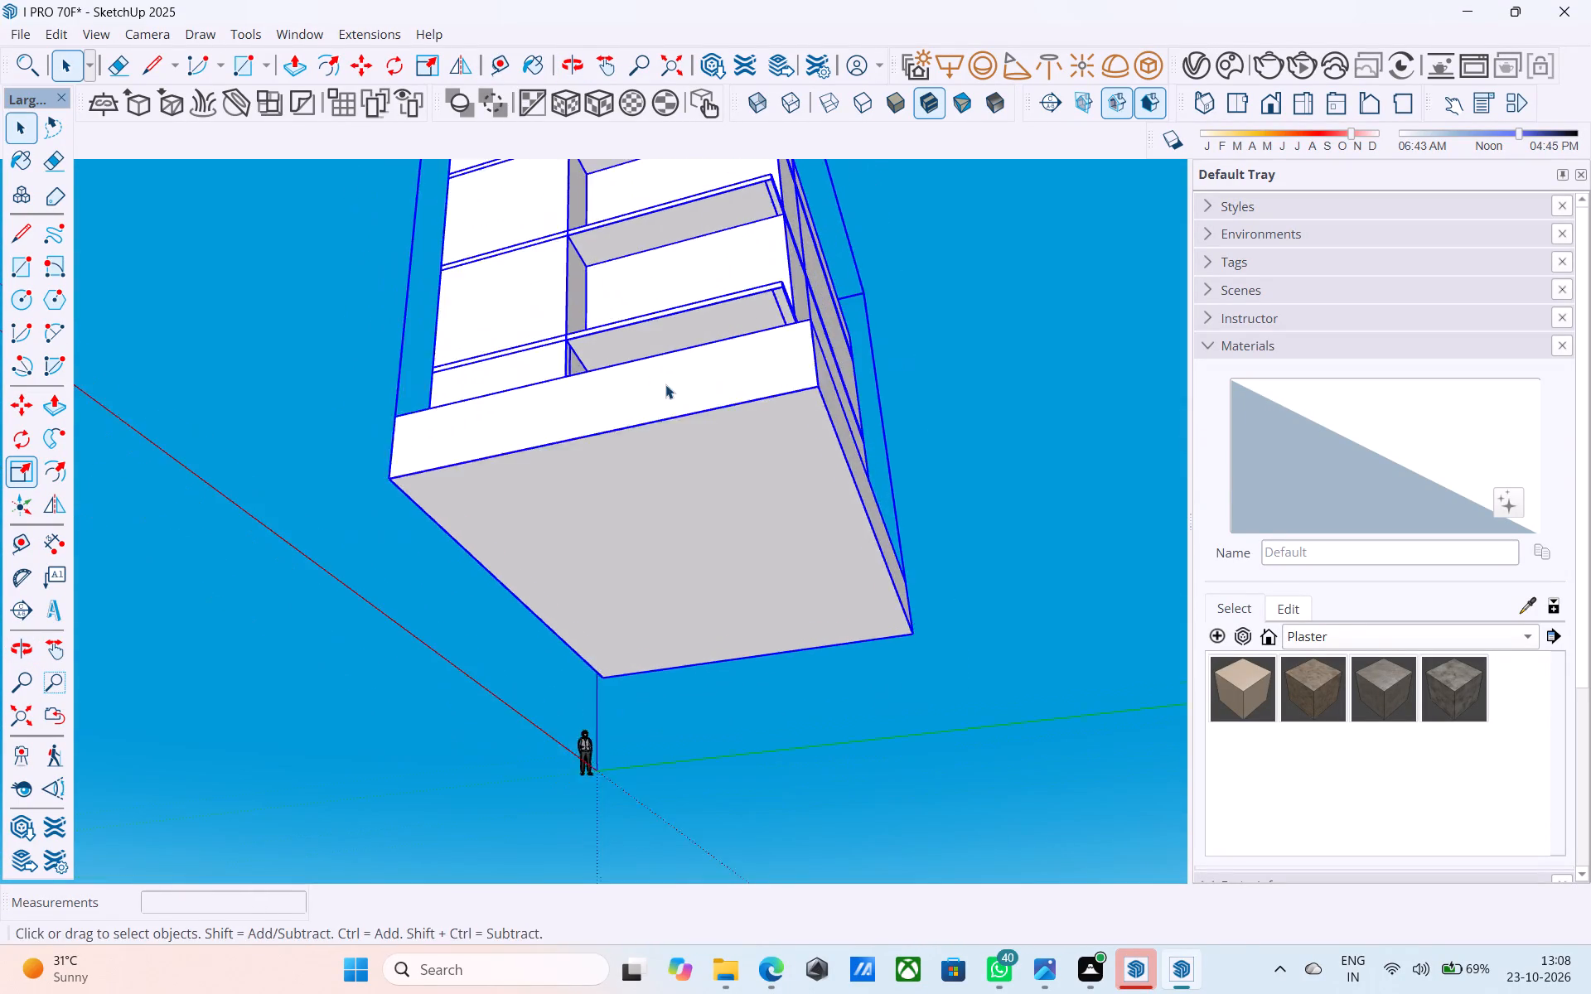
{"action": "scroll", "coordinate": [665, 384], "scroll_direction": "down", "scroll_amount": 2}
{"action": "middle_click_drag", "start_coordinate": [666, 391], "coordinate": [658, 775]}
{"action": "scroll", "coordinate": [743, 490], "scroll_direction": "down", "scroll_amount": 7}
{"action": "middle_click_drag", "start_coordinate": [764, 521], "coordinate": [781, 760]}
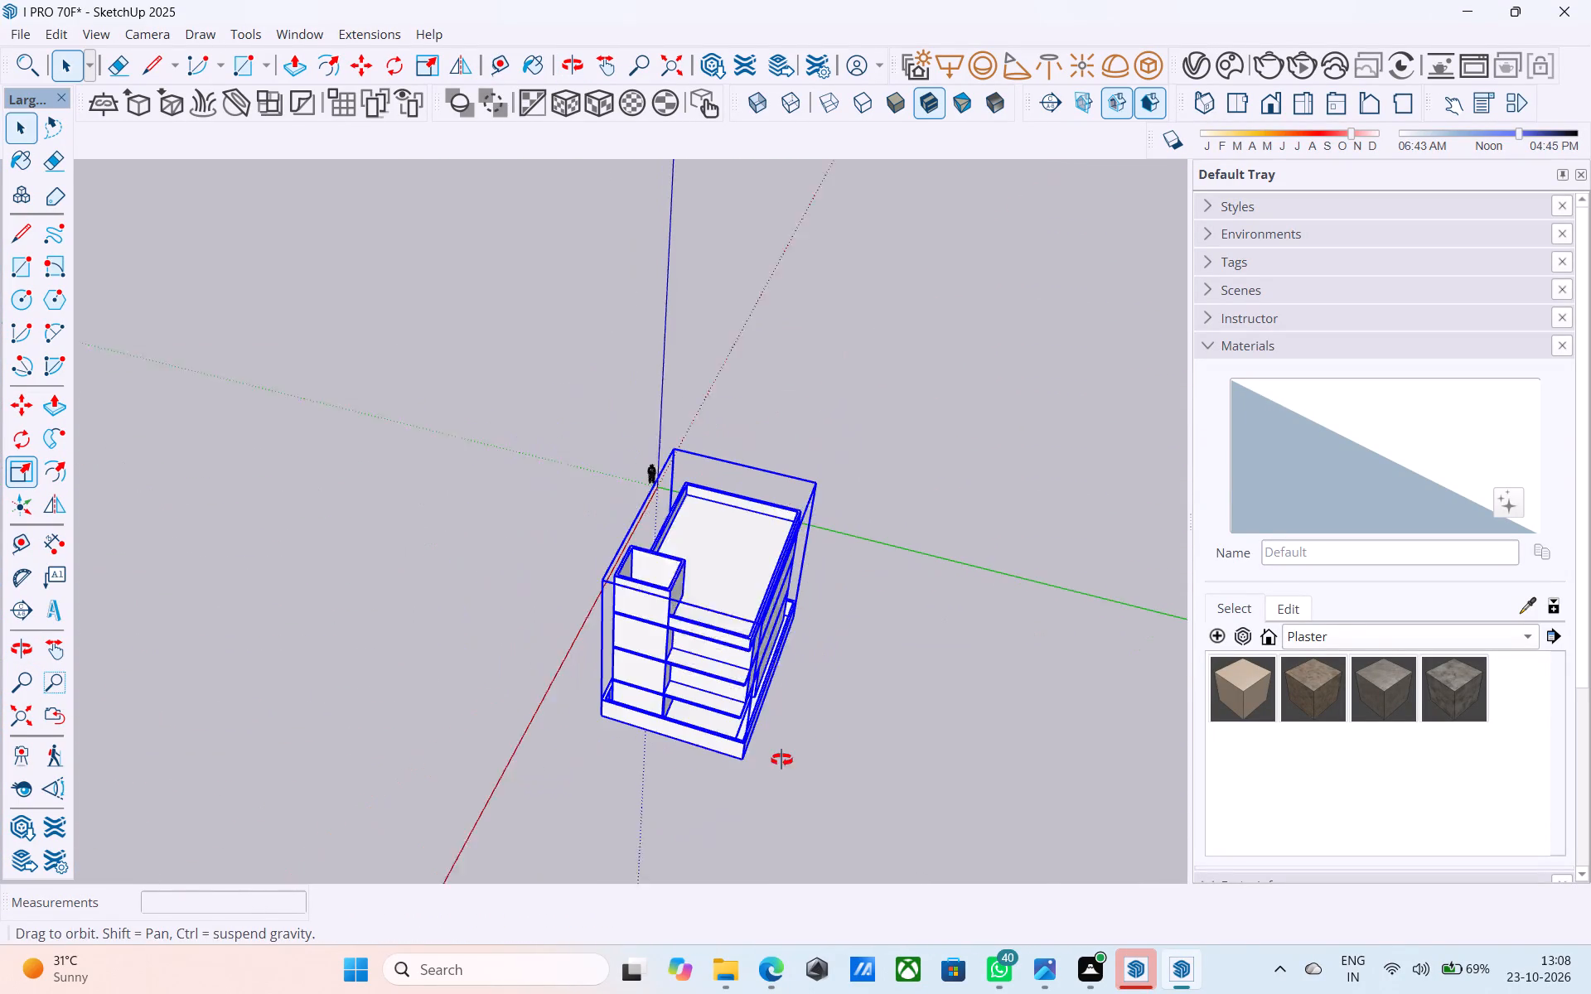
{"action": "middle_click_drag", "start_coordinate": [781, 760], "coordinate": [781, 767]}
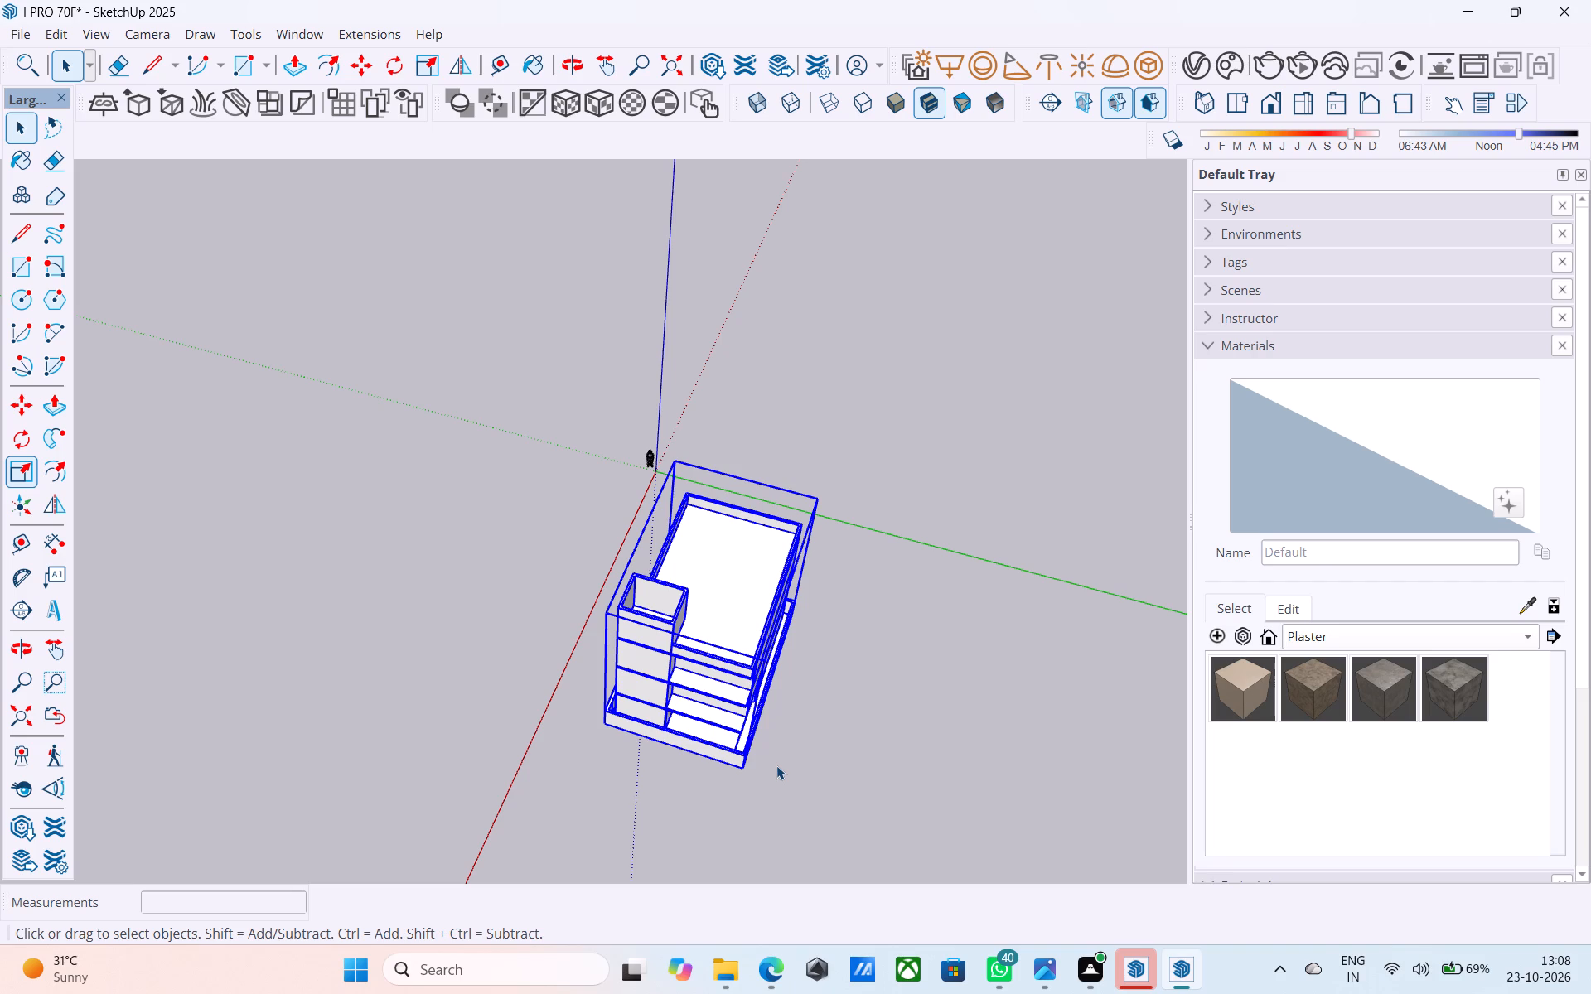
{"action": "scroll", "coordinate": [776, 765], "scroll_direction": "up", "scroll_amount": 7}
{"action": "middle_click_drag", "start_coordinate": [554, 471], "coordinate": [612, 662]}
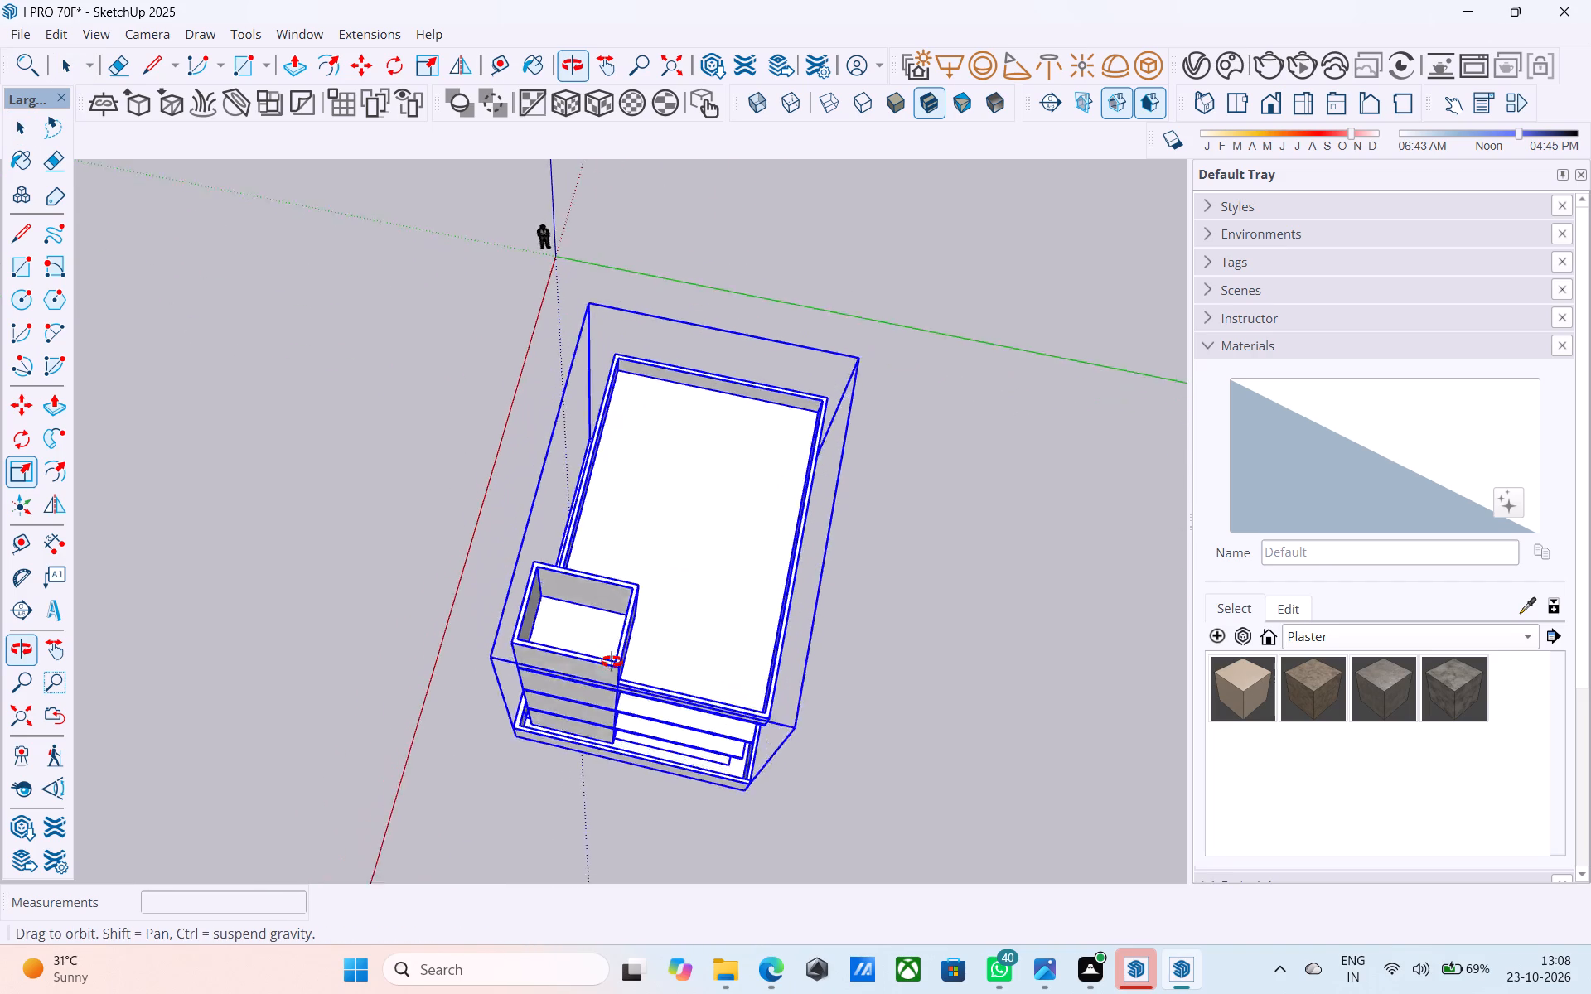
Open the building group for editing and draw an 8' 3" by 10' 6" rectangle covering the stair tower's top opening.
{"action": "middle_click_drag", "start_coordinate": [612, 662], "coordinate": [677, 400]}
{"action": "scroll", "coordinate": [590, 370], "scroll_direction": "up", "scroll_amount": 5}
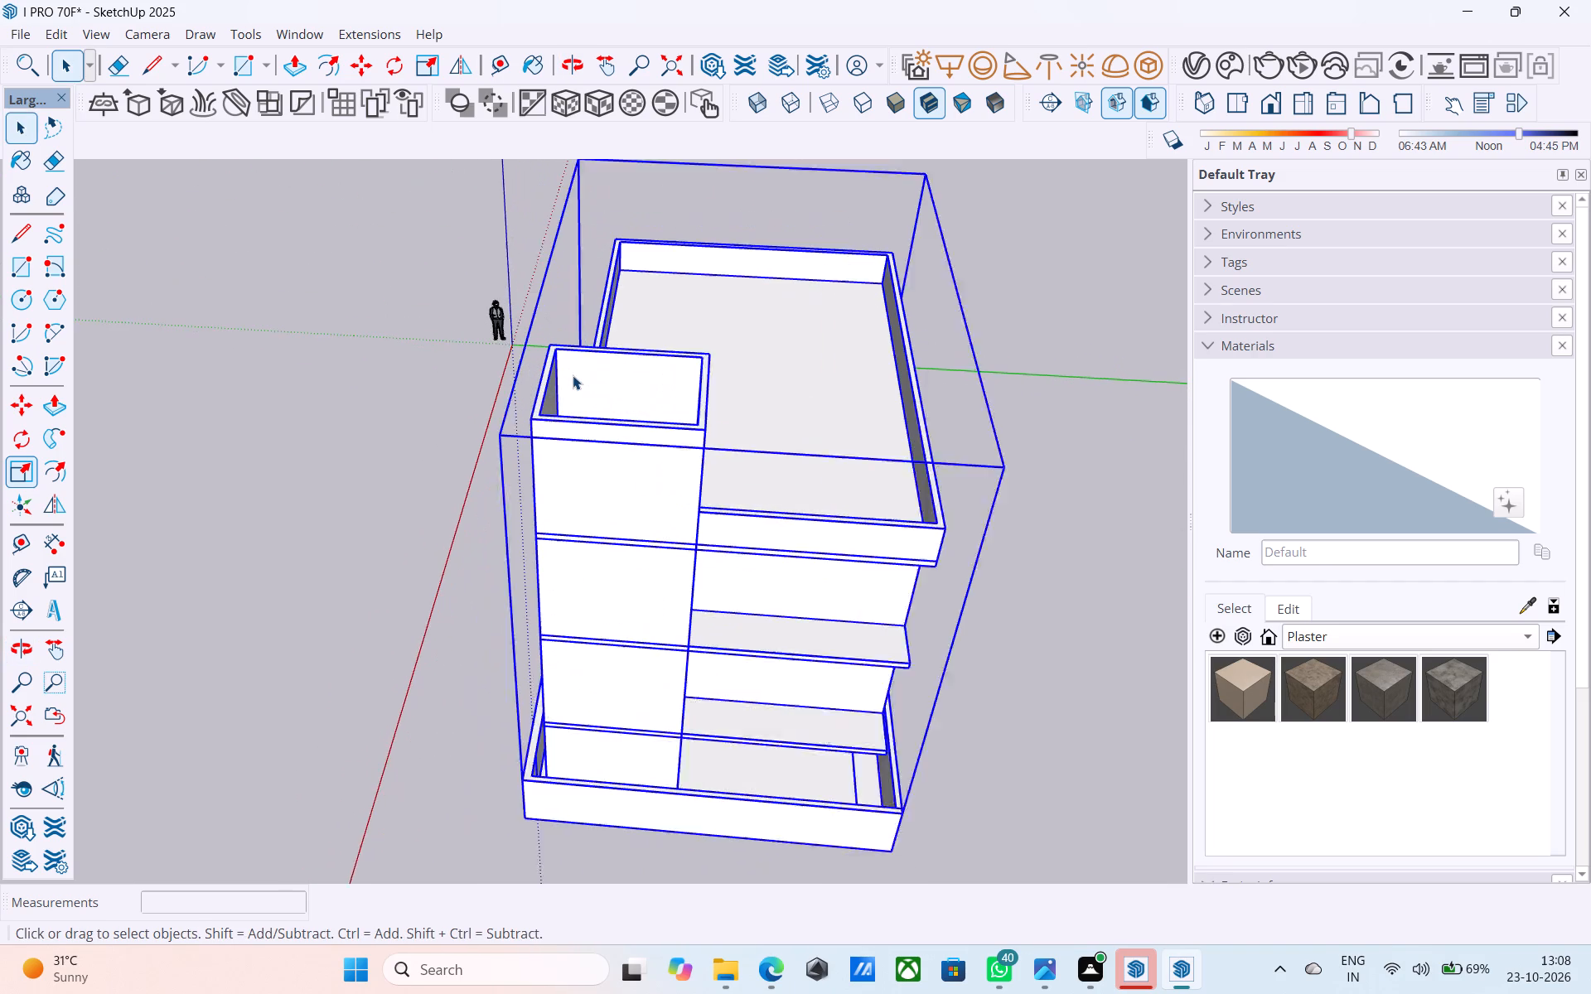
{"action": "double_click", "coordinate": [573, 375]}
{"action": "left_click", "coordinate": [243, 63]}
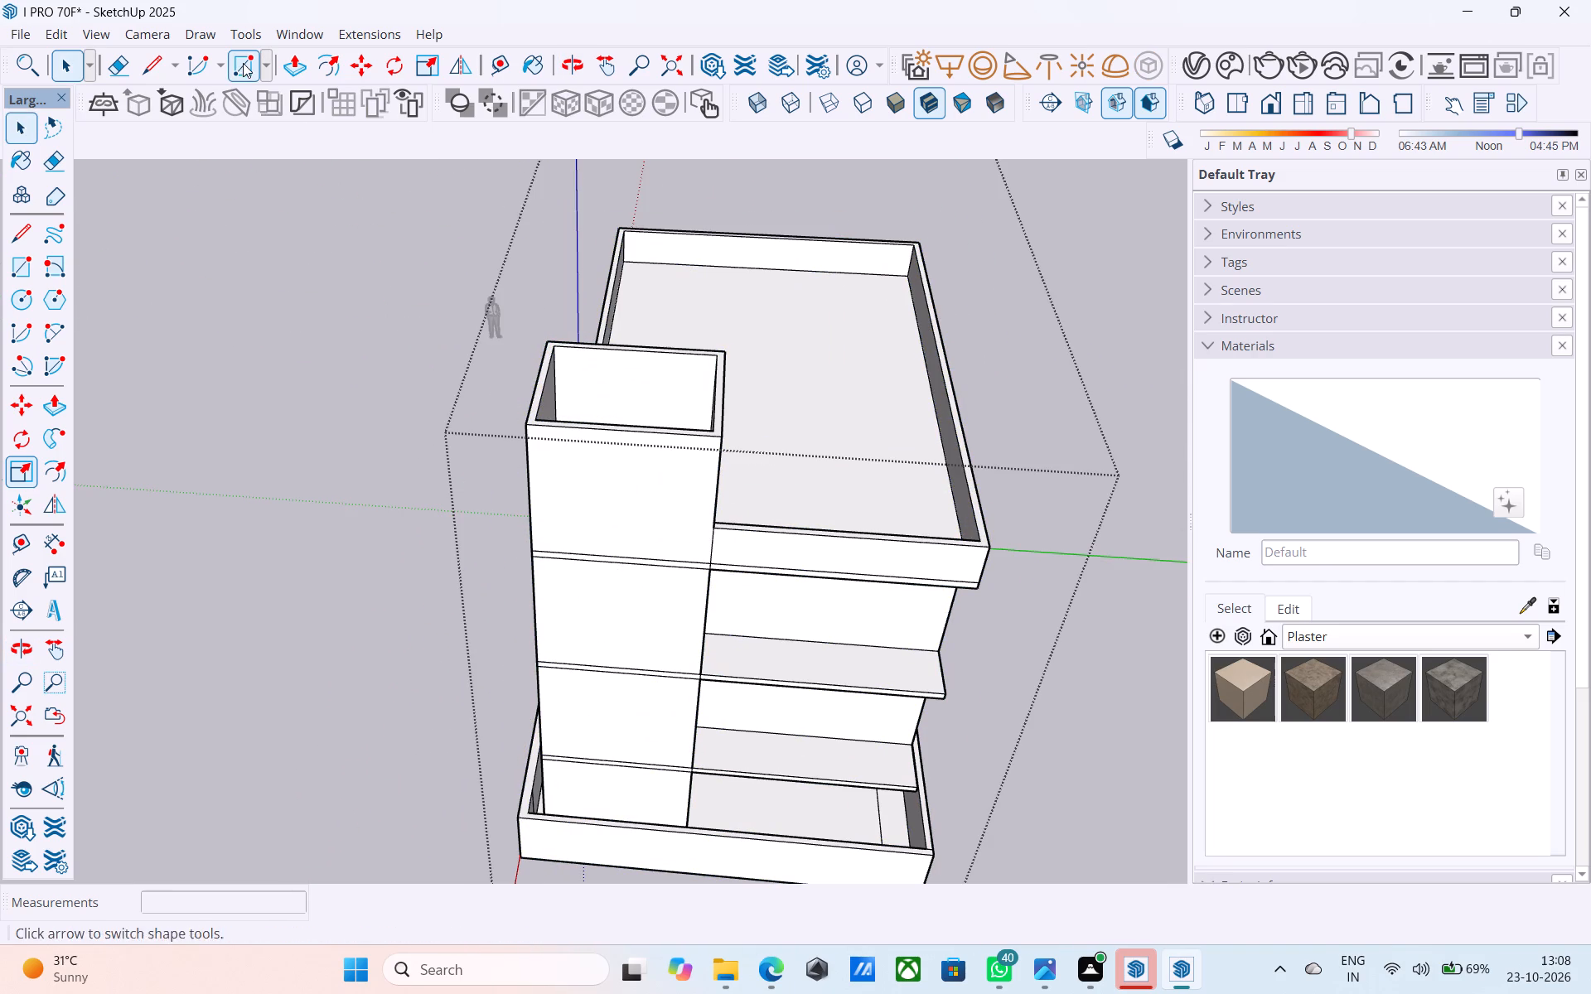
{"action": "scroll", "coordinate": [527, 394], "scroll_direction": "up", "scroll_amount": 8}
{"action": "left_click", "coordinate": [601, 301]}
{"action": "scroll", "coordinate": [604, 301], "scroll_direction": "down", "scroll_amount": 4}
{"action": "left_click", "coordinate": [893, 446]}
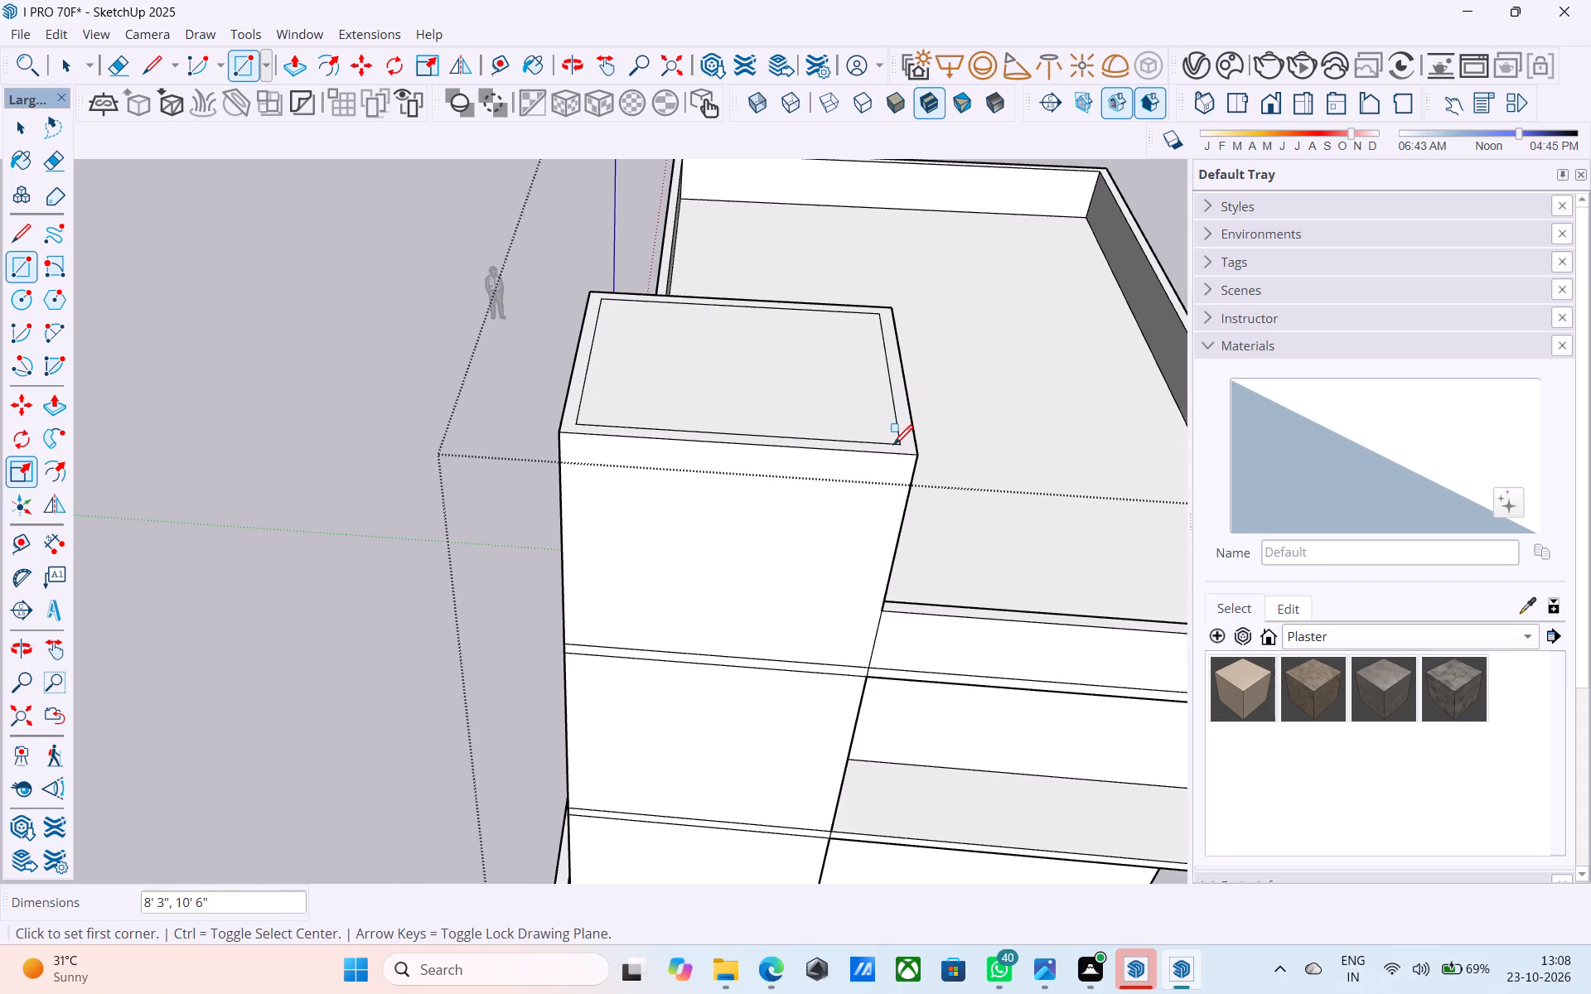
Reverse the new face that closes the top of the stair tower.
{"action": "left_click", "coordinate": [84, 70]}
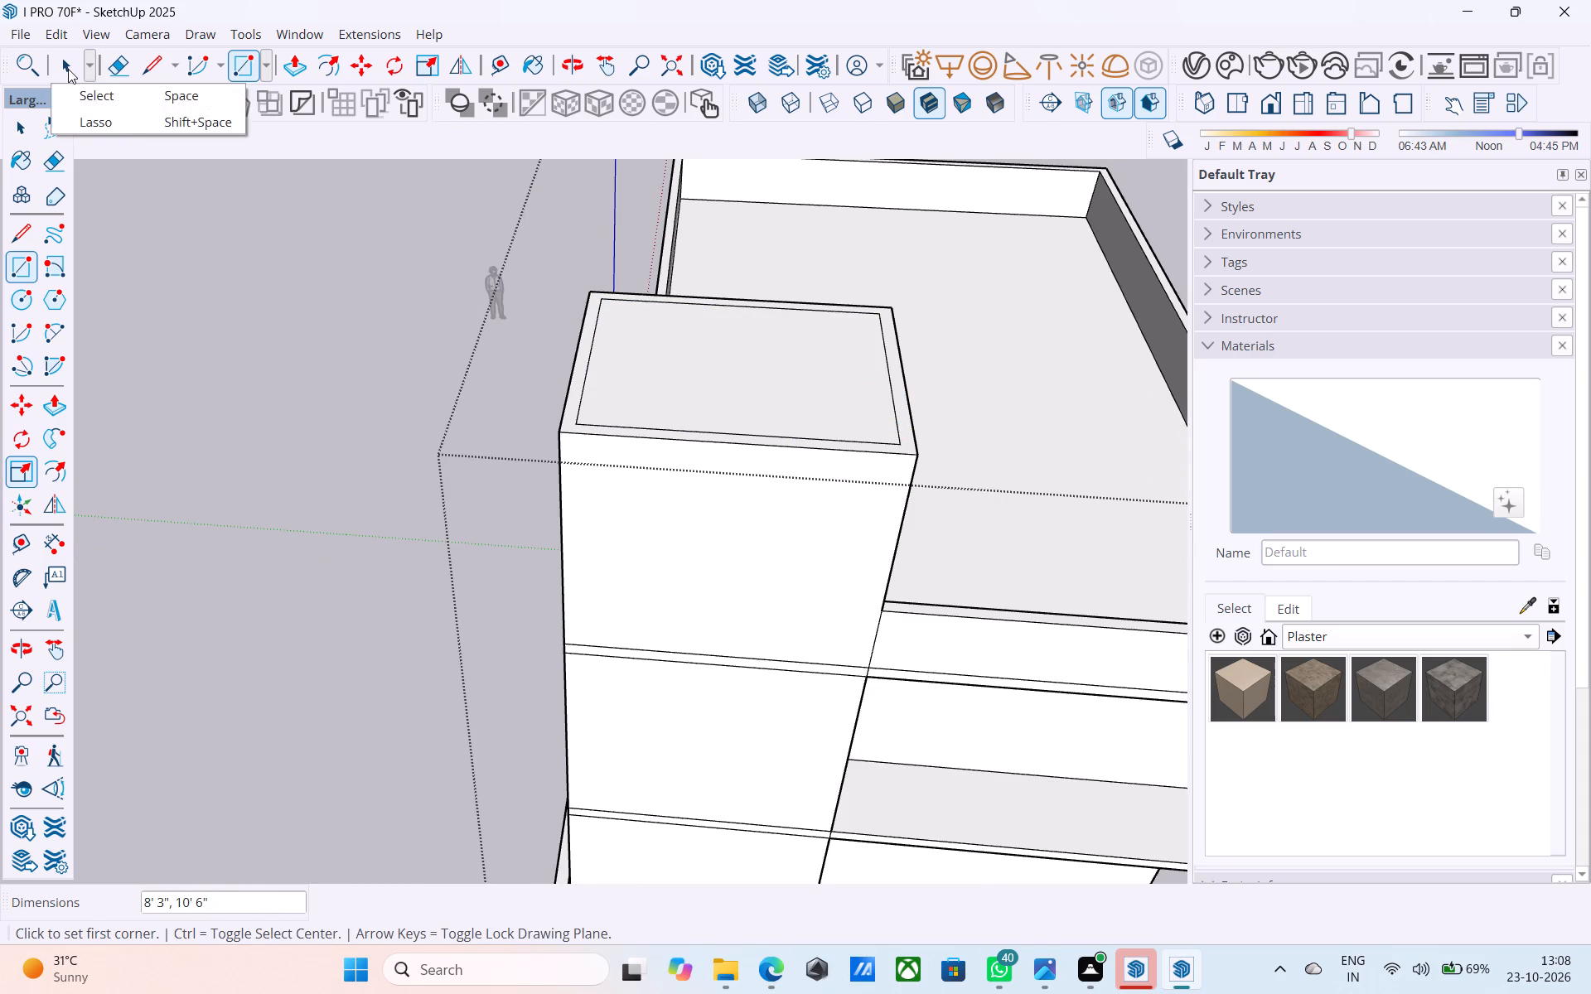
{"action": "left_click", "coordinate": [68, 69]}
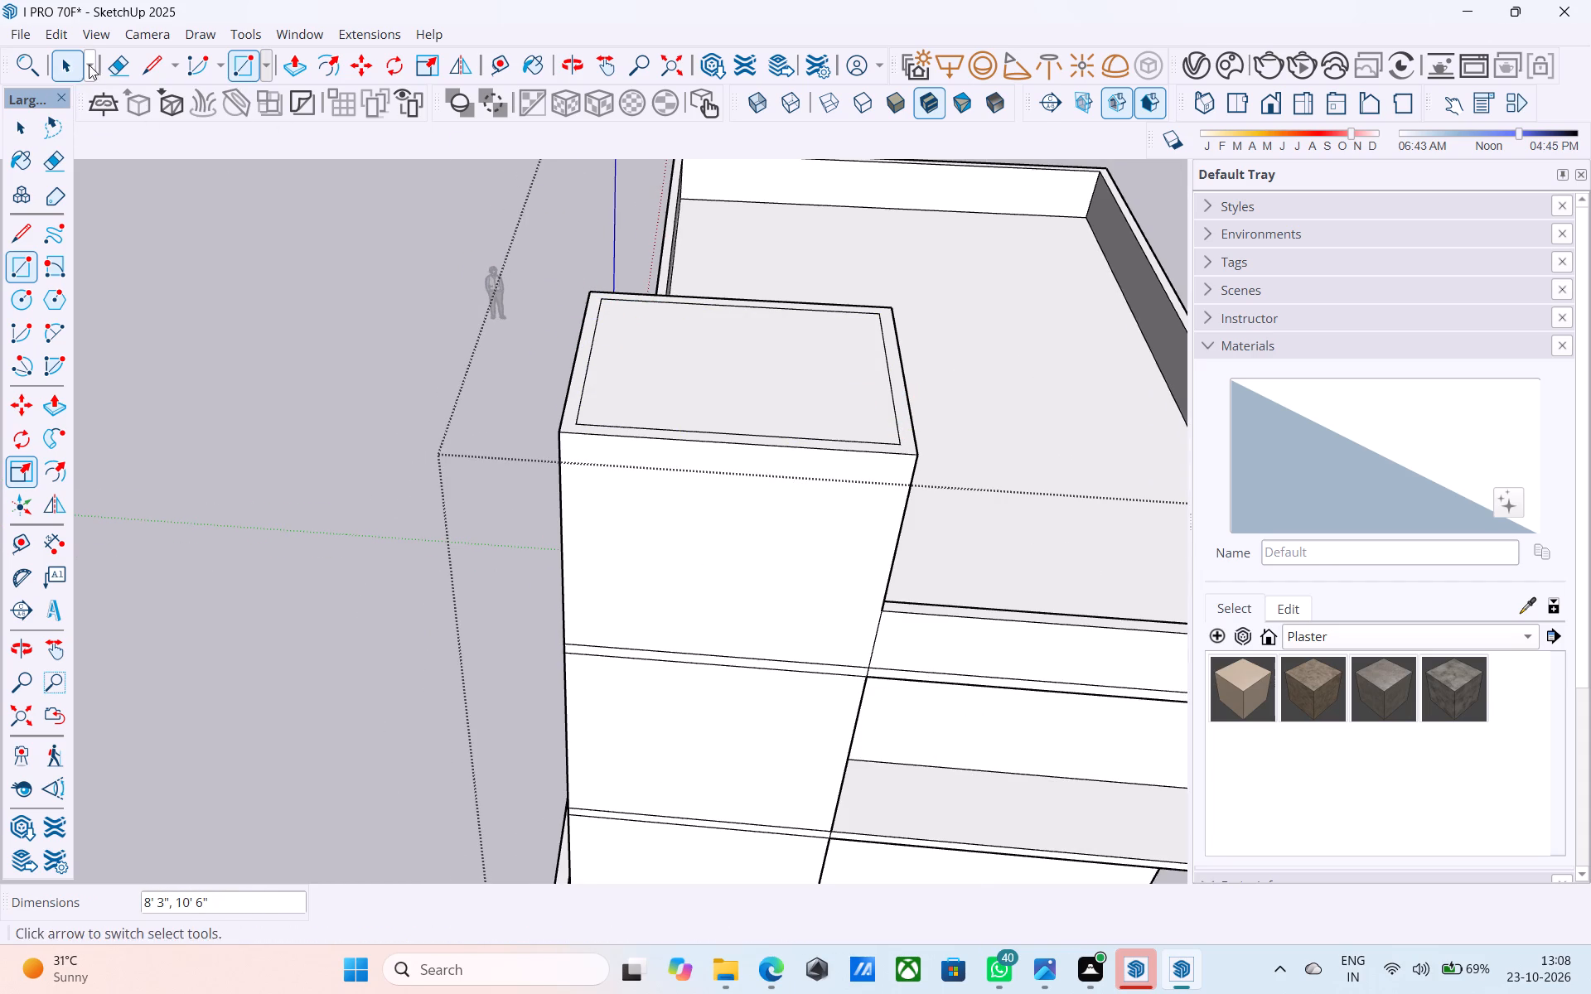
{"action": "left_click", "coordinate": [67, 61]}
{"action": "left_click", "coordinate": [640, 345]}
{"action": "right_click", "coordinate": [640, 345]}
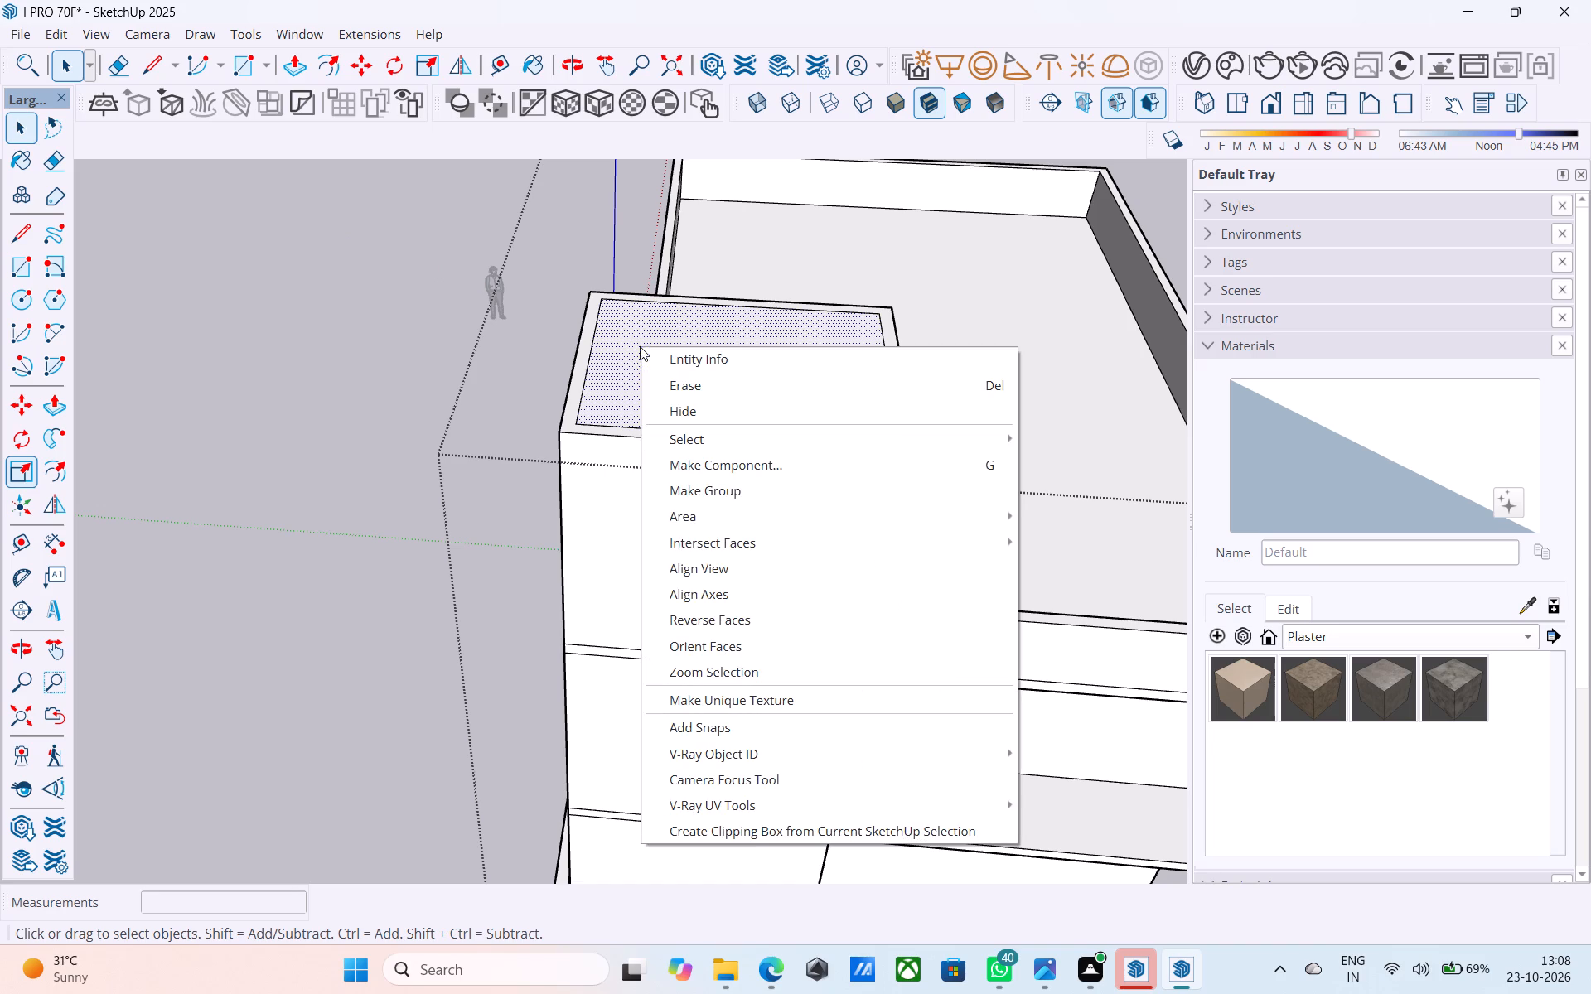
{"action": "left_click", "coordinate": [728, 607]}
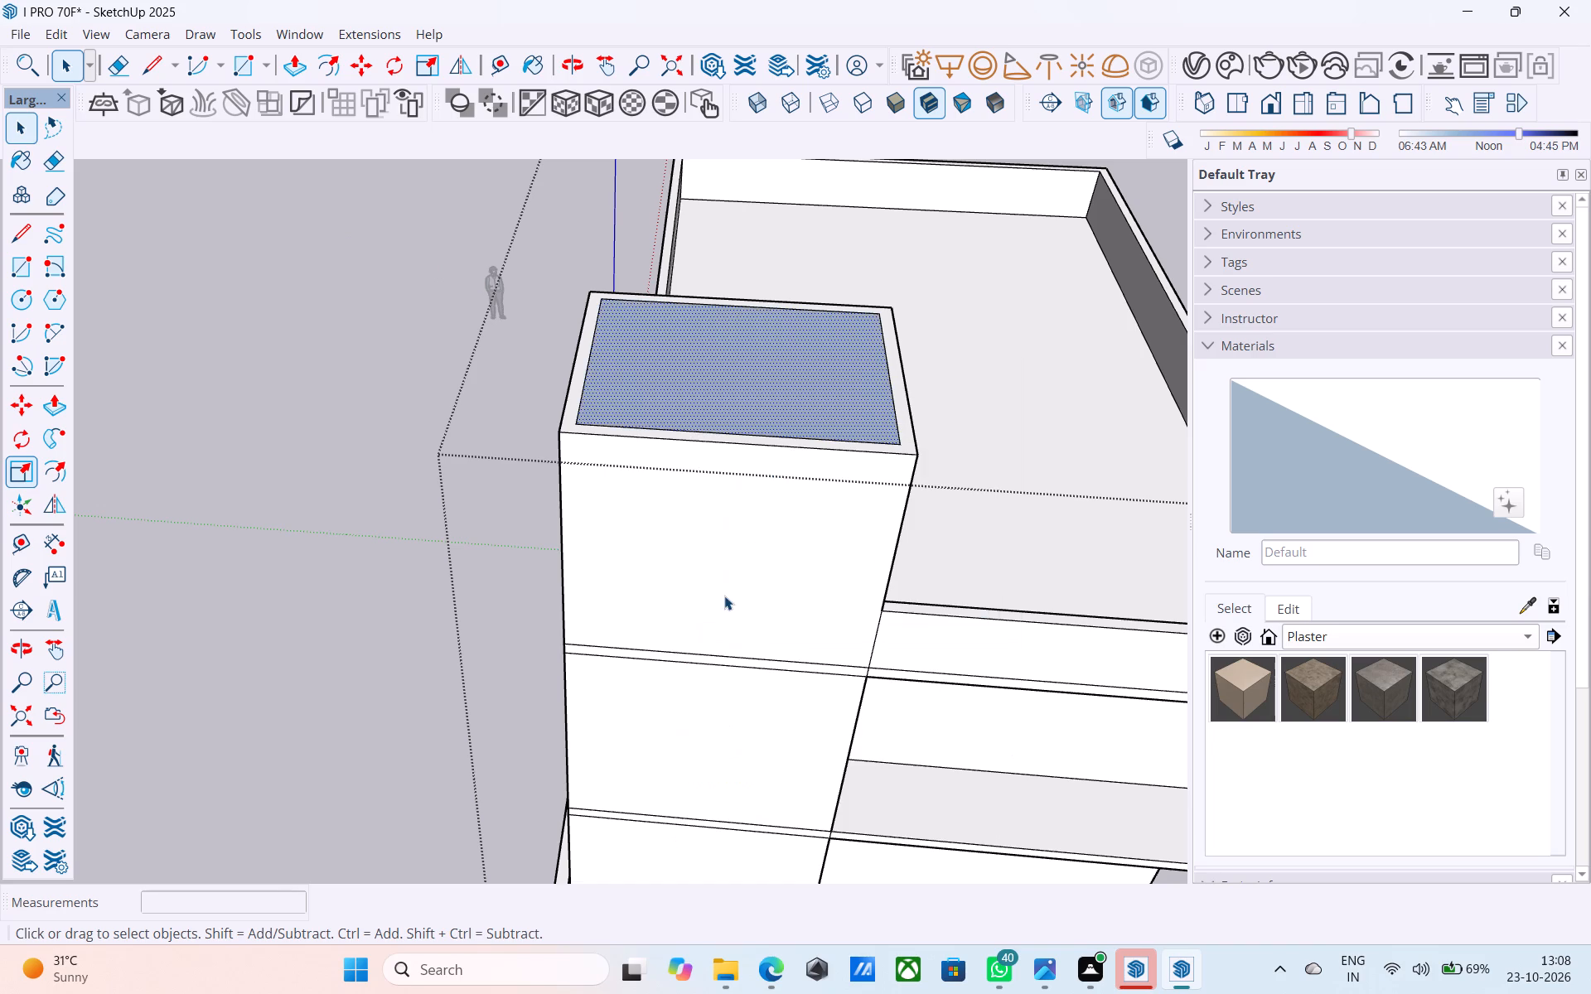
Draw a 6" vertical line up from the tower's inner top corner nearest the blue axis.
{"action": "middle_click_drag", "start_coordinate": [567, 323], "coordinate": [536, 326]}
{"action": "key", "text": "l"}
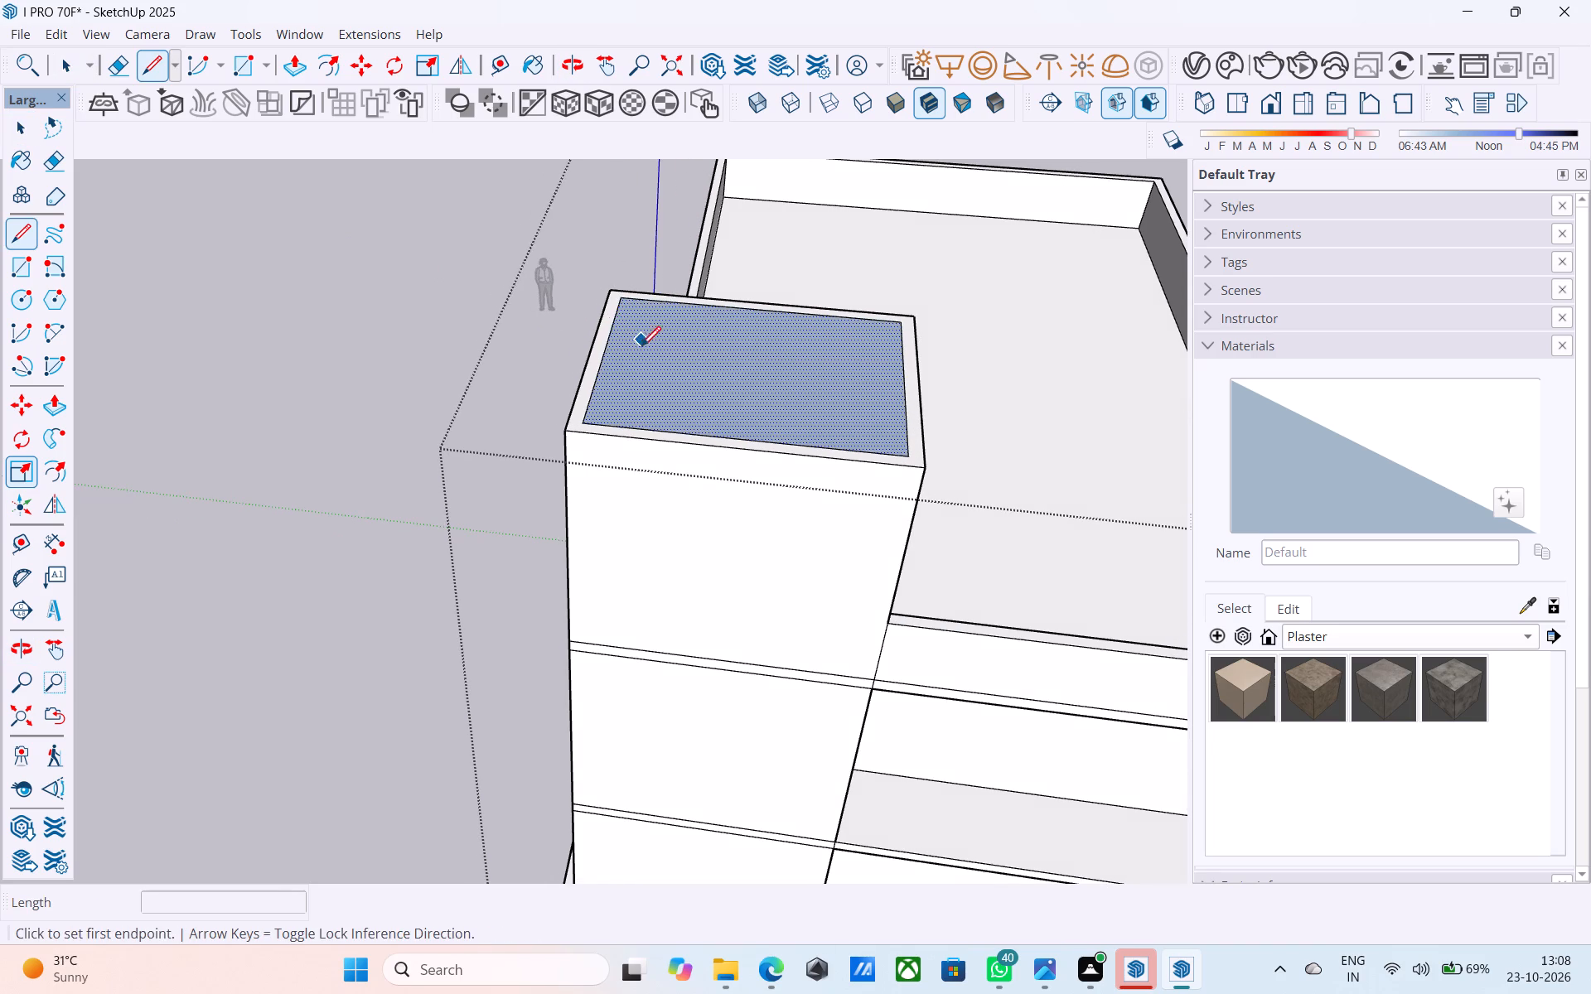
{"action": "middle_click_drag", "start_coordinate": [631, 359], "coordinate": [572, 349], "text": "ctrl"}
{"action": "scroll", "coordinate": [667, 341], "scroll_direction": "up", "scroll_amount": 3}
{"action": "left_click", "coordinate": [660, 299]}
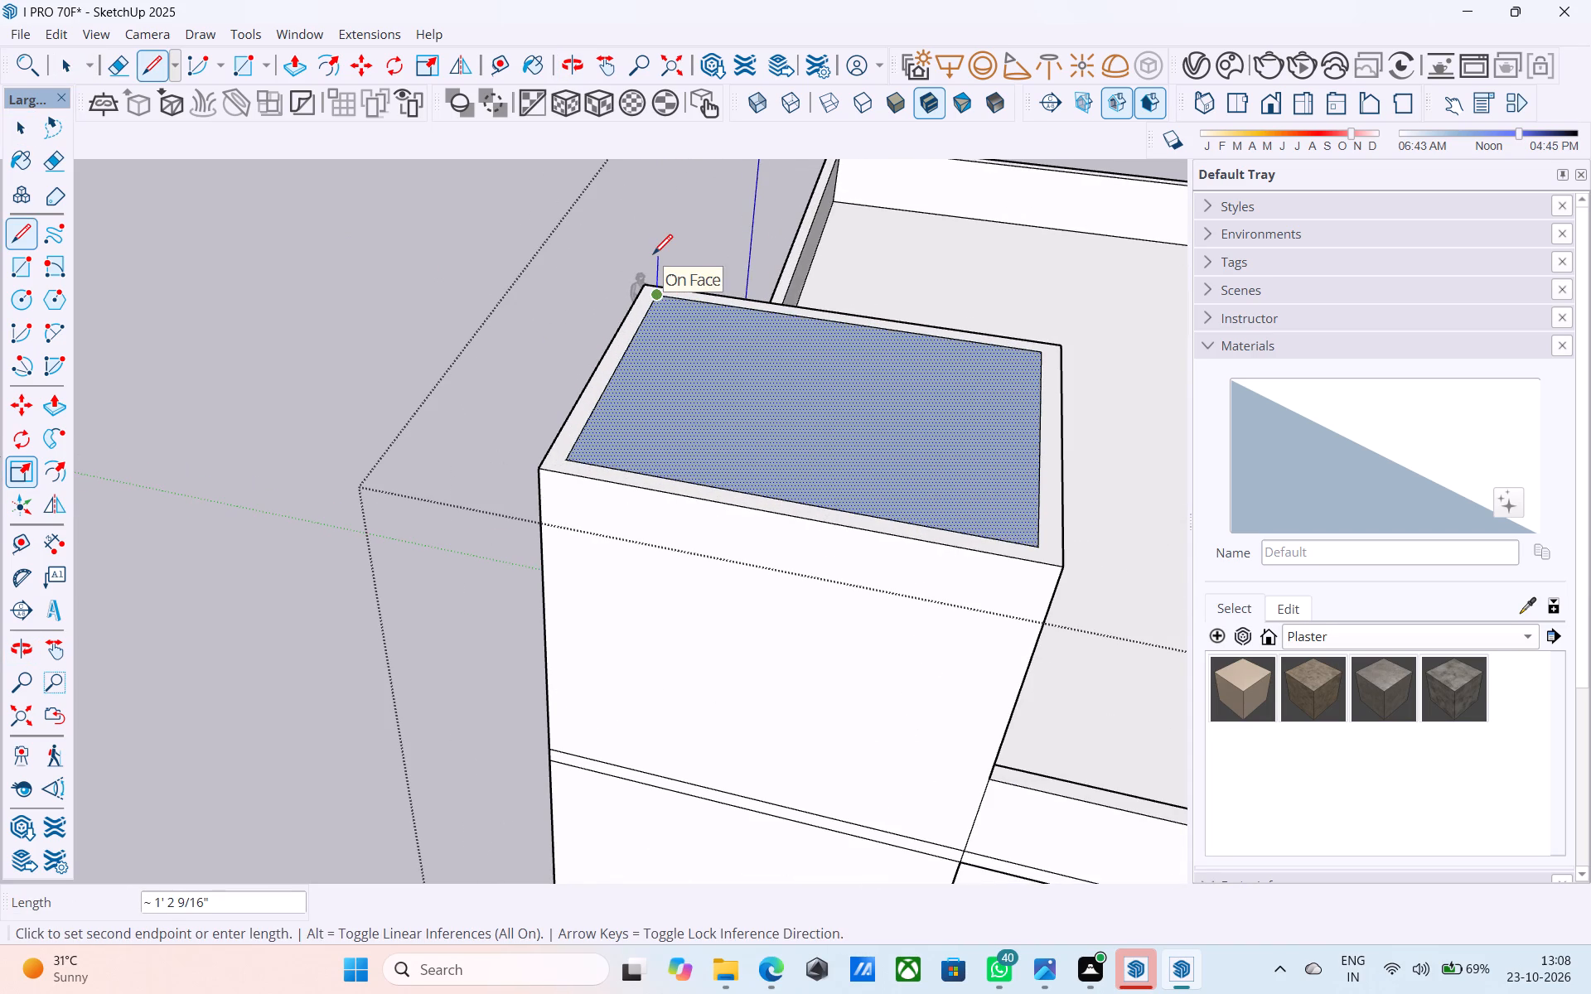
{"action": "key", "text": "6"}
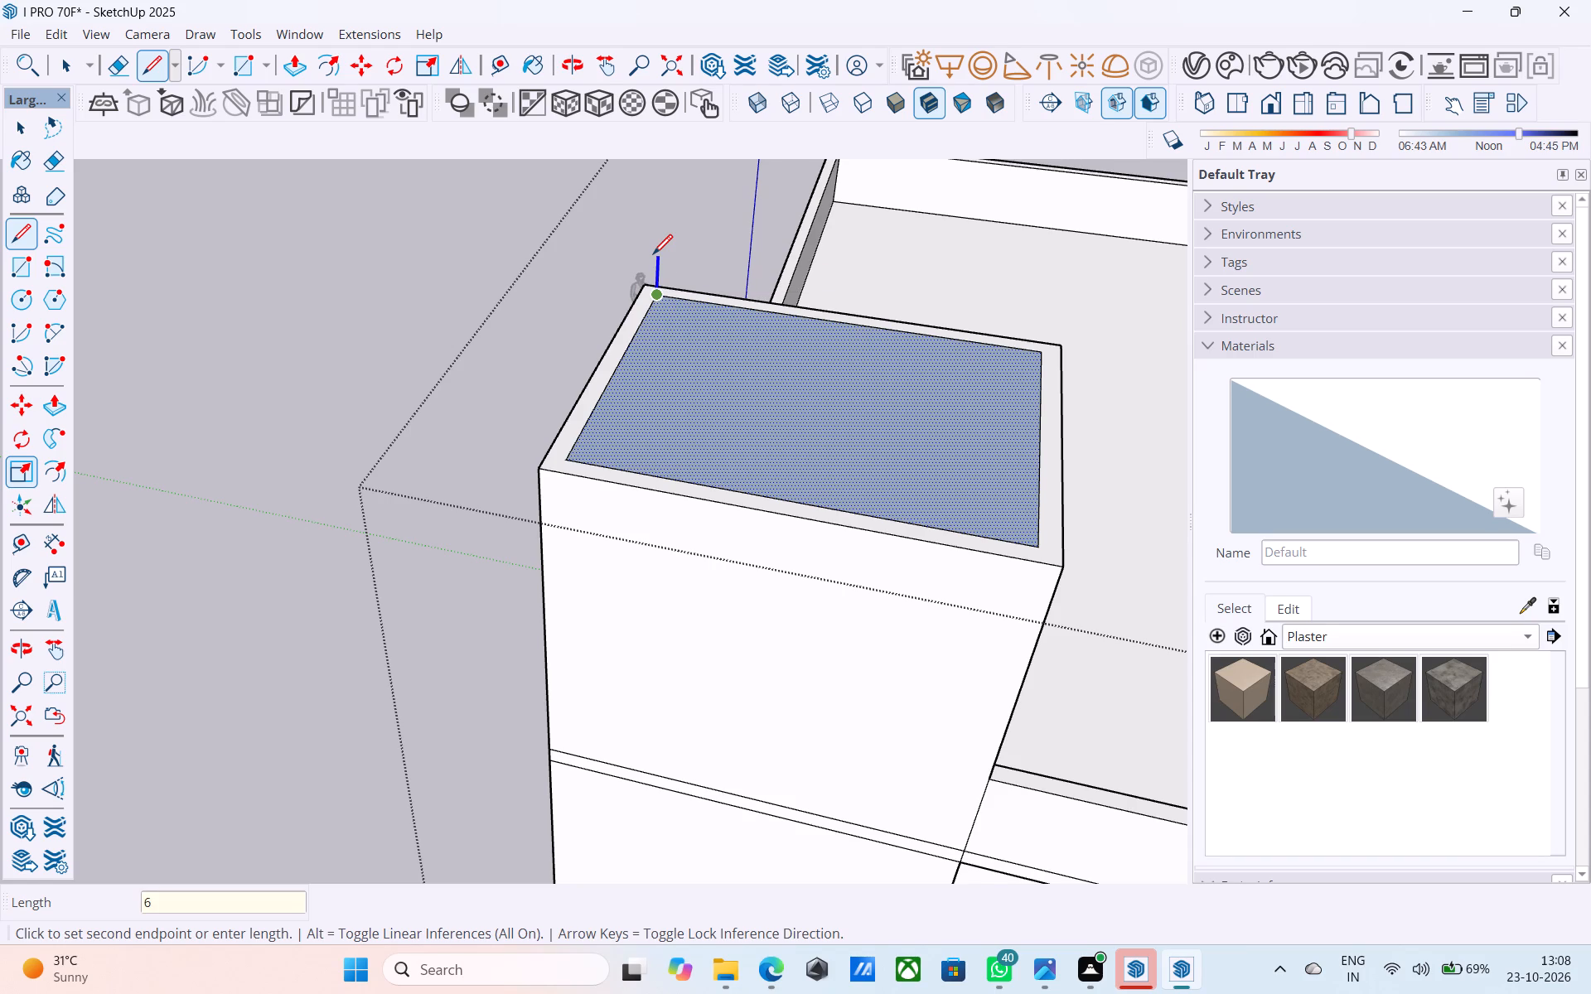
{"action": "key", "text": "shift+quotedbl"}
{"action": "key", "text": "Return"}
{"action": "key", "text": "space"}
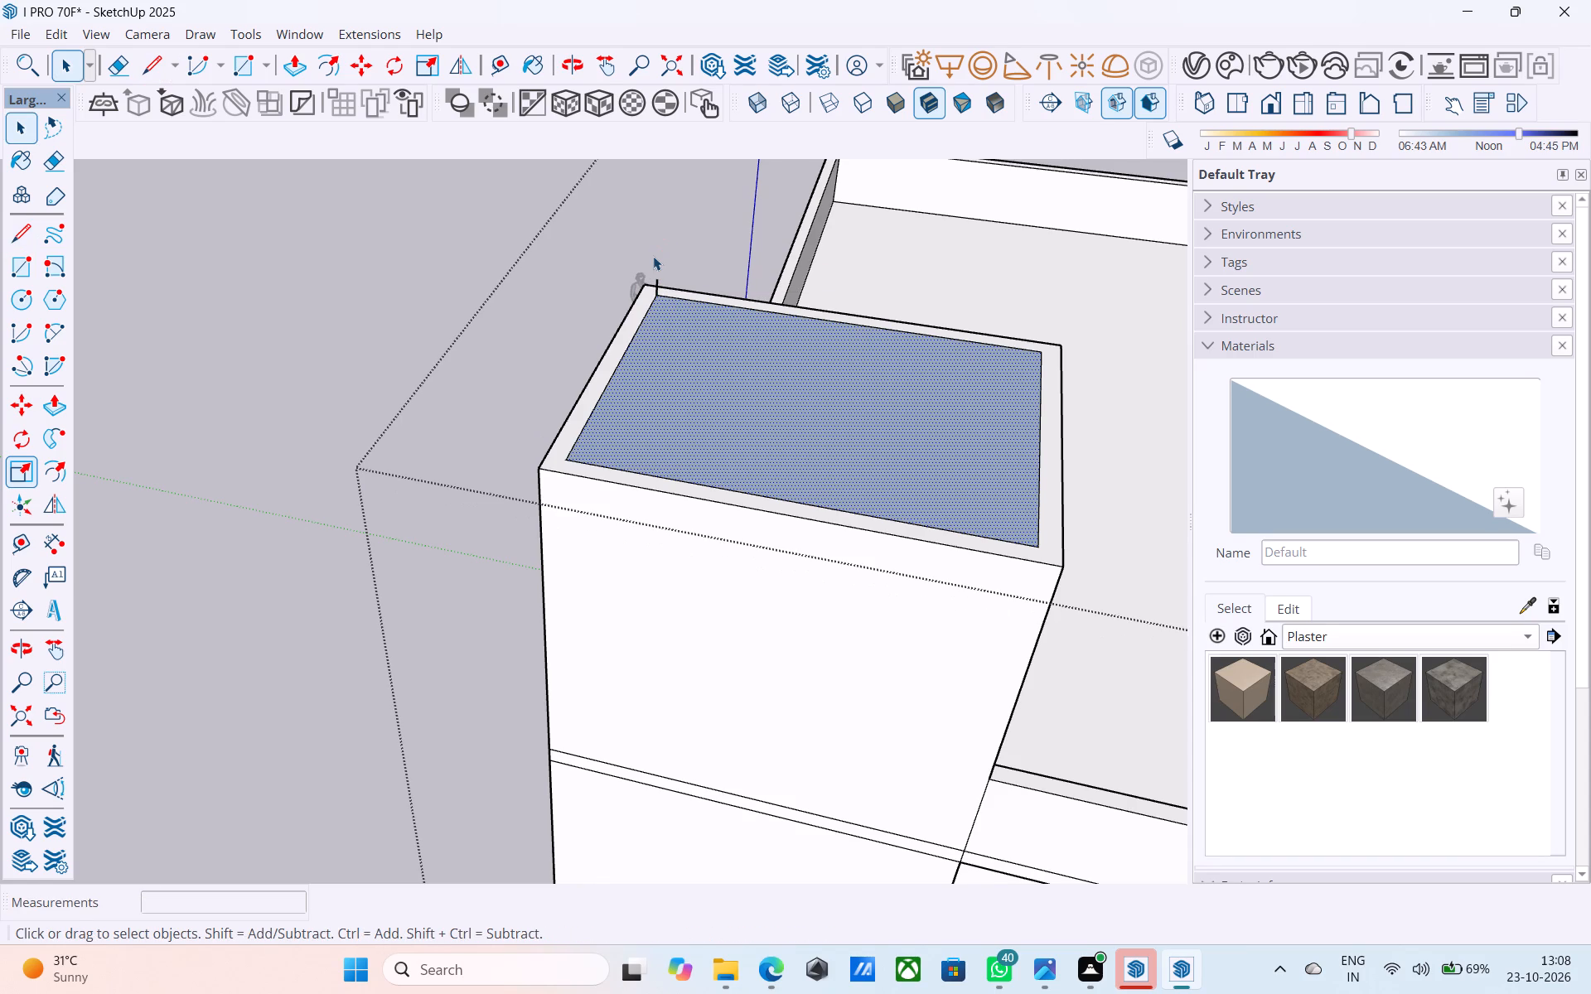
Draw a 6" vertical line up from the diagonally opposite inner corner of the tower top.
{"action": "scroll", "coordinate": [530, 260], "scroll_direction": "down", "scroll_amount": 6}
{"action": "scroll", "coordinate": [757, 407], "scroll_direction": "up", "scroll_amount": 7}
{"action": "key", "text": "l"}
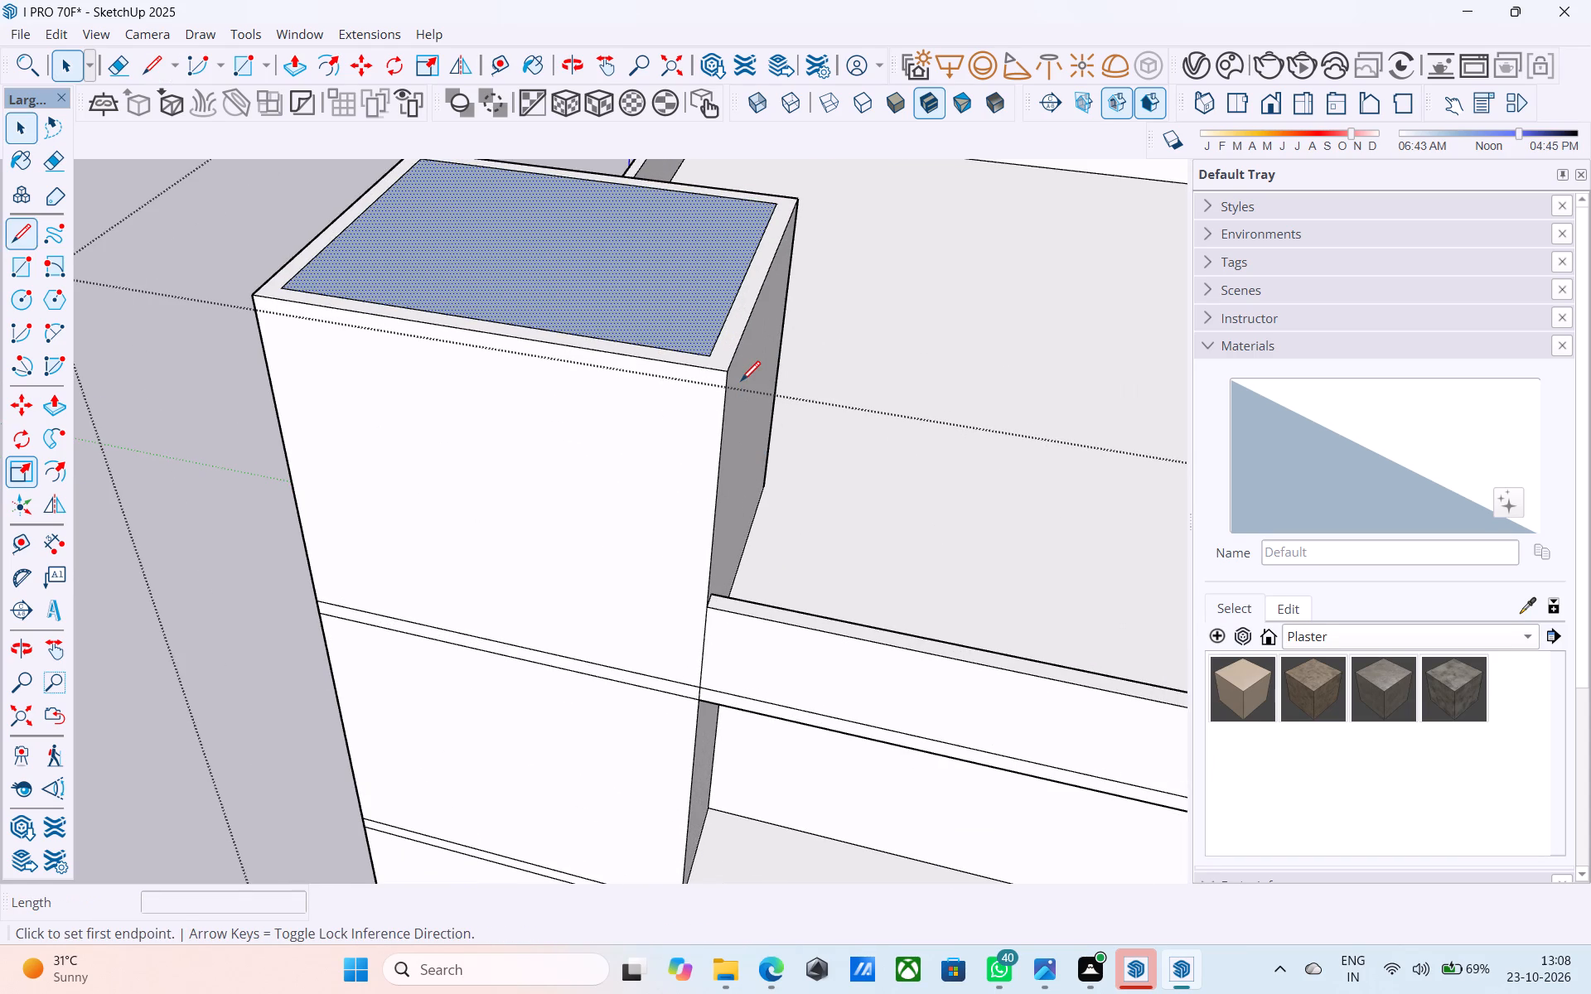
{"action": "middle_click_drag", "start_coordinate": [721, 357], "coordinate": [745, 374]}
{"action": "scroll", "coordinate": [745, 374], "scroll_direction": "up", "scroll_amount": 3}
{"action": "left_click", "coordinate": [741, 371]}
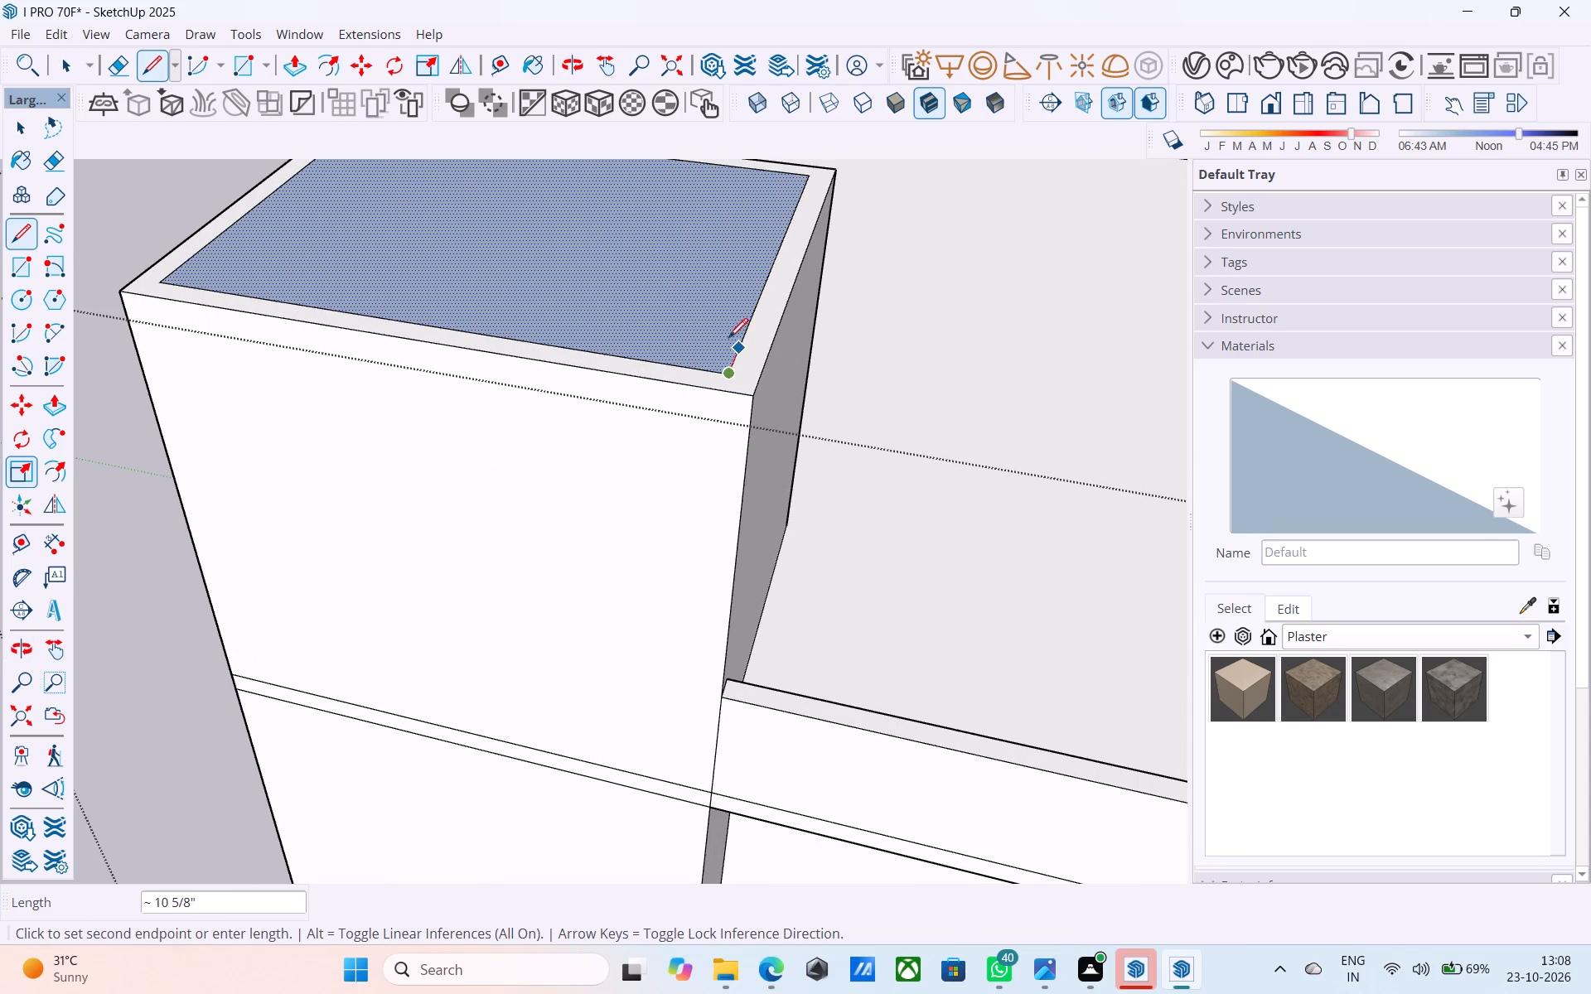
{"action": "type", "text": "6\""}
{"action": "key", "text": "Return"}
Draw a raised rectangle over the tower between the upper ends of the two 6" vertical lines.
{"action": "scroll", "coordinate": [662, 253], "scroll_direction": "down", "scroll_amount": 3}
{"action": "middle_click_drag", "start_coordinate": [490, 270], "coordinate": [528, 430], "text": "shift"}
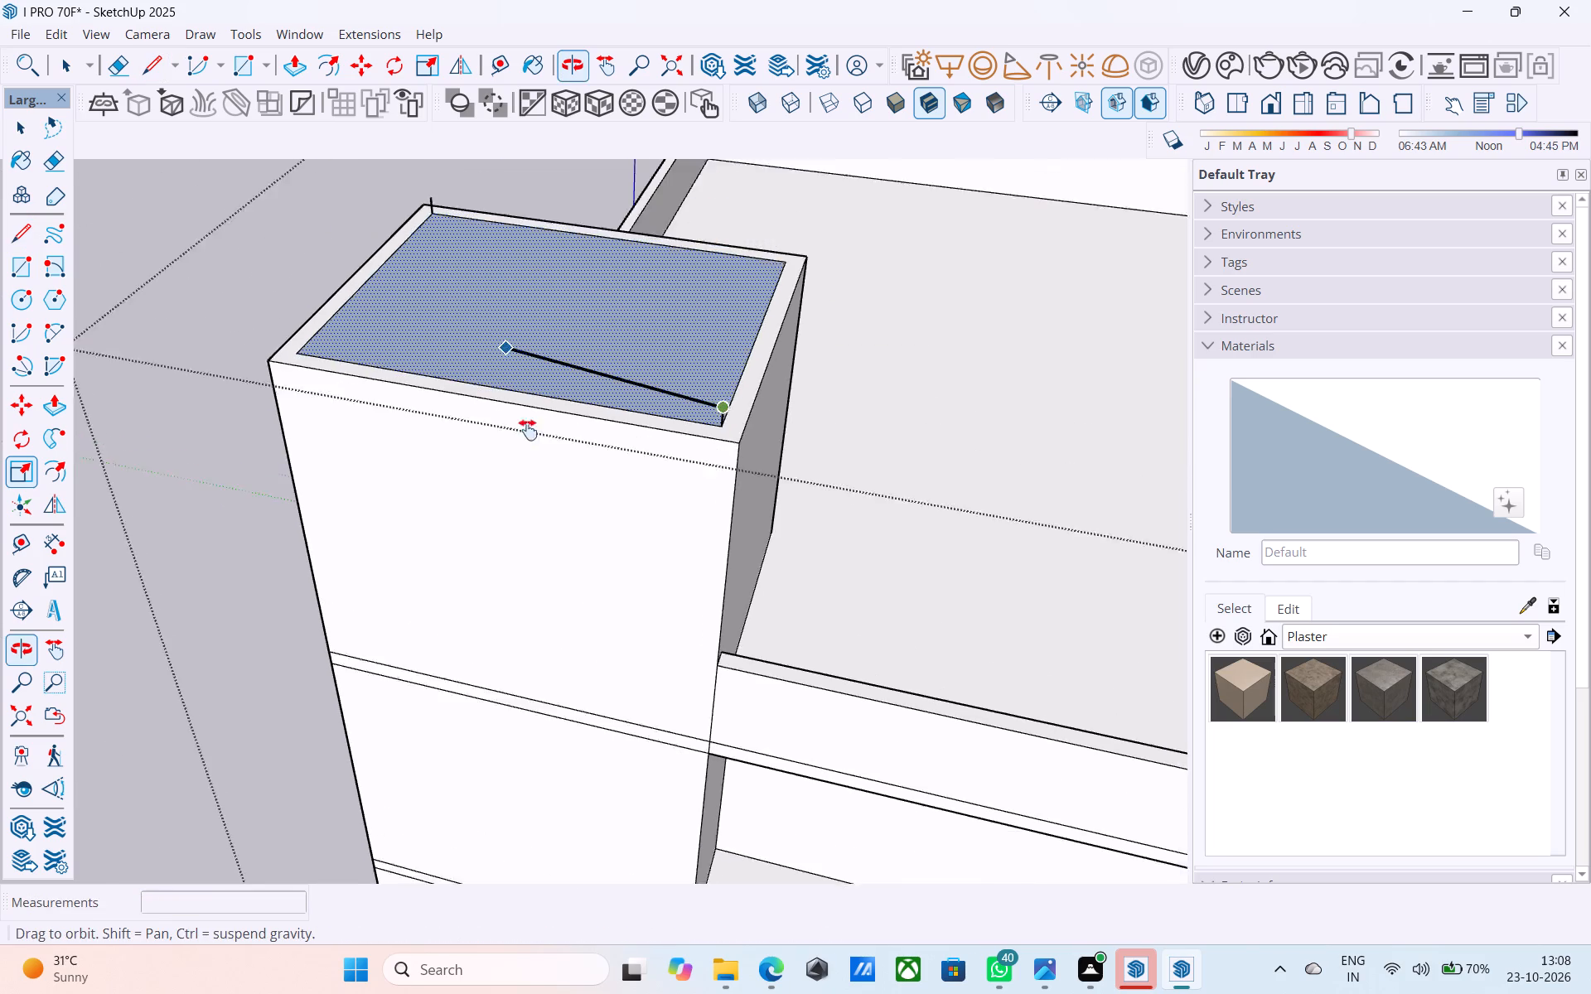
{"action": "middle_click_drag", "start_coordinate": [528, 430], "coordinate": [540, 499], "text": "shift"}
{"action": "middle_click_drag", "start_coordinate": [494, 442], "coordinate": [486, 437]}
{"action": "key", "text": "r"}
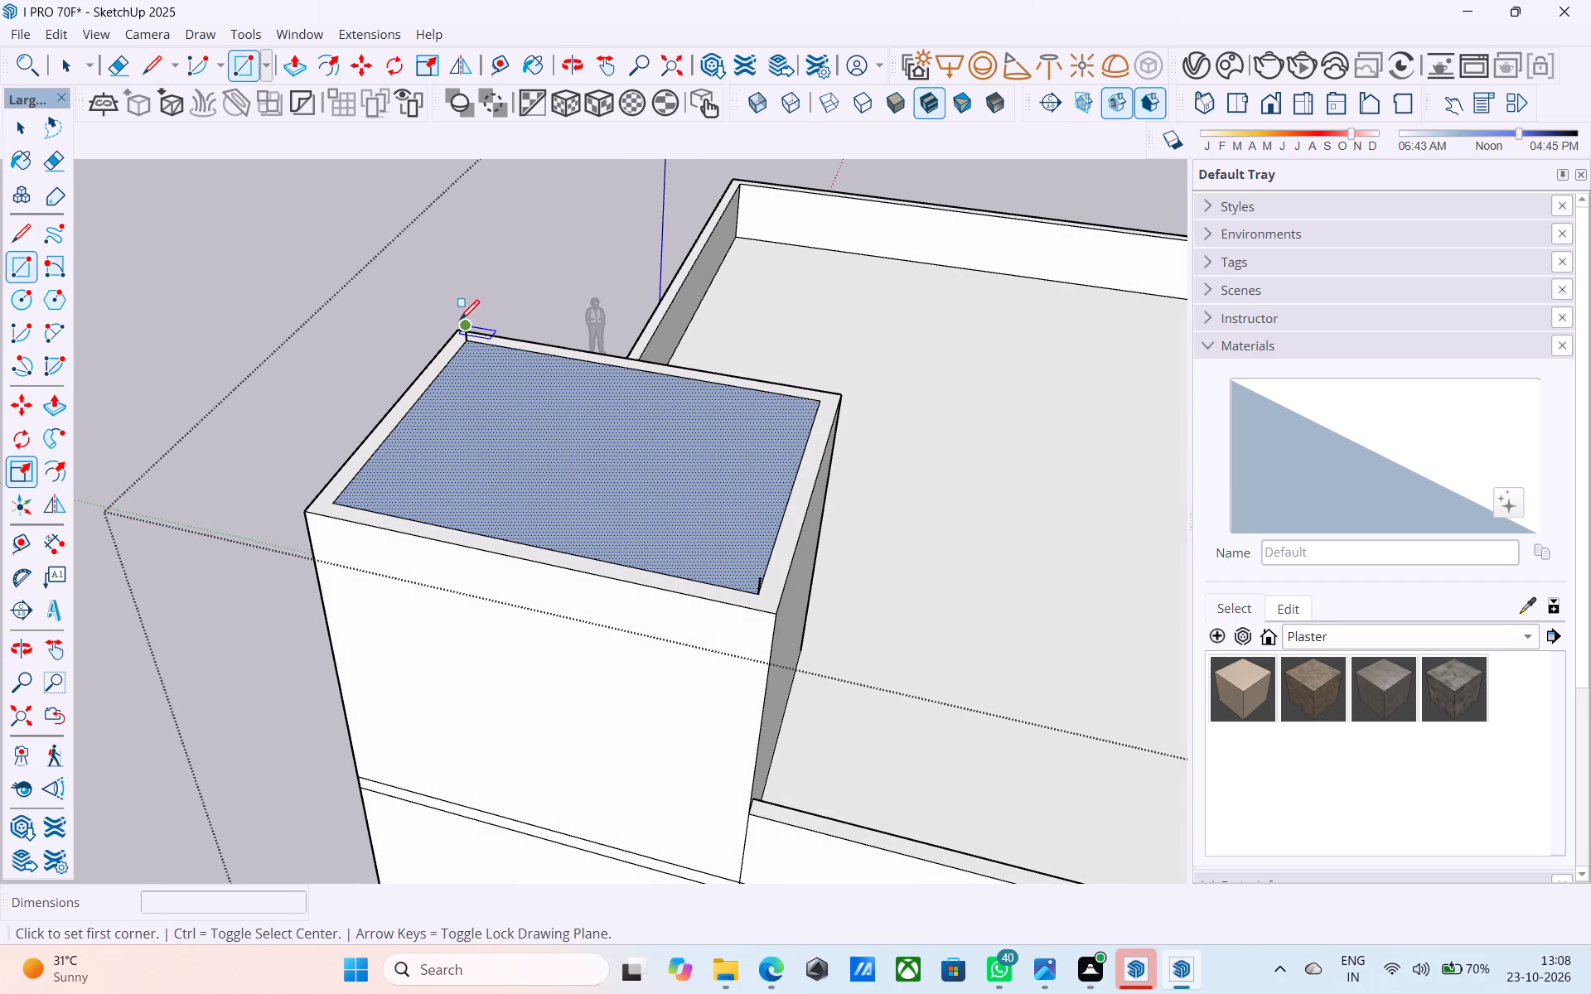
{"action": "left_click", "coordinate": [460, 321]}
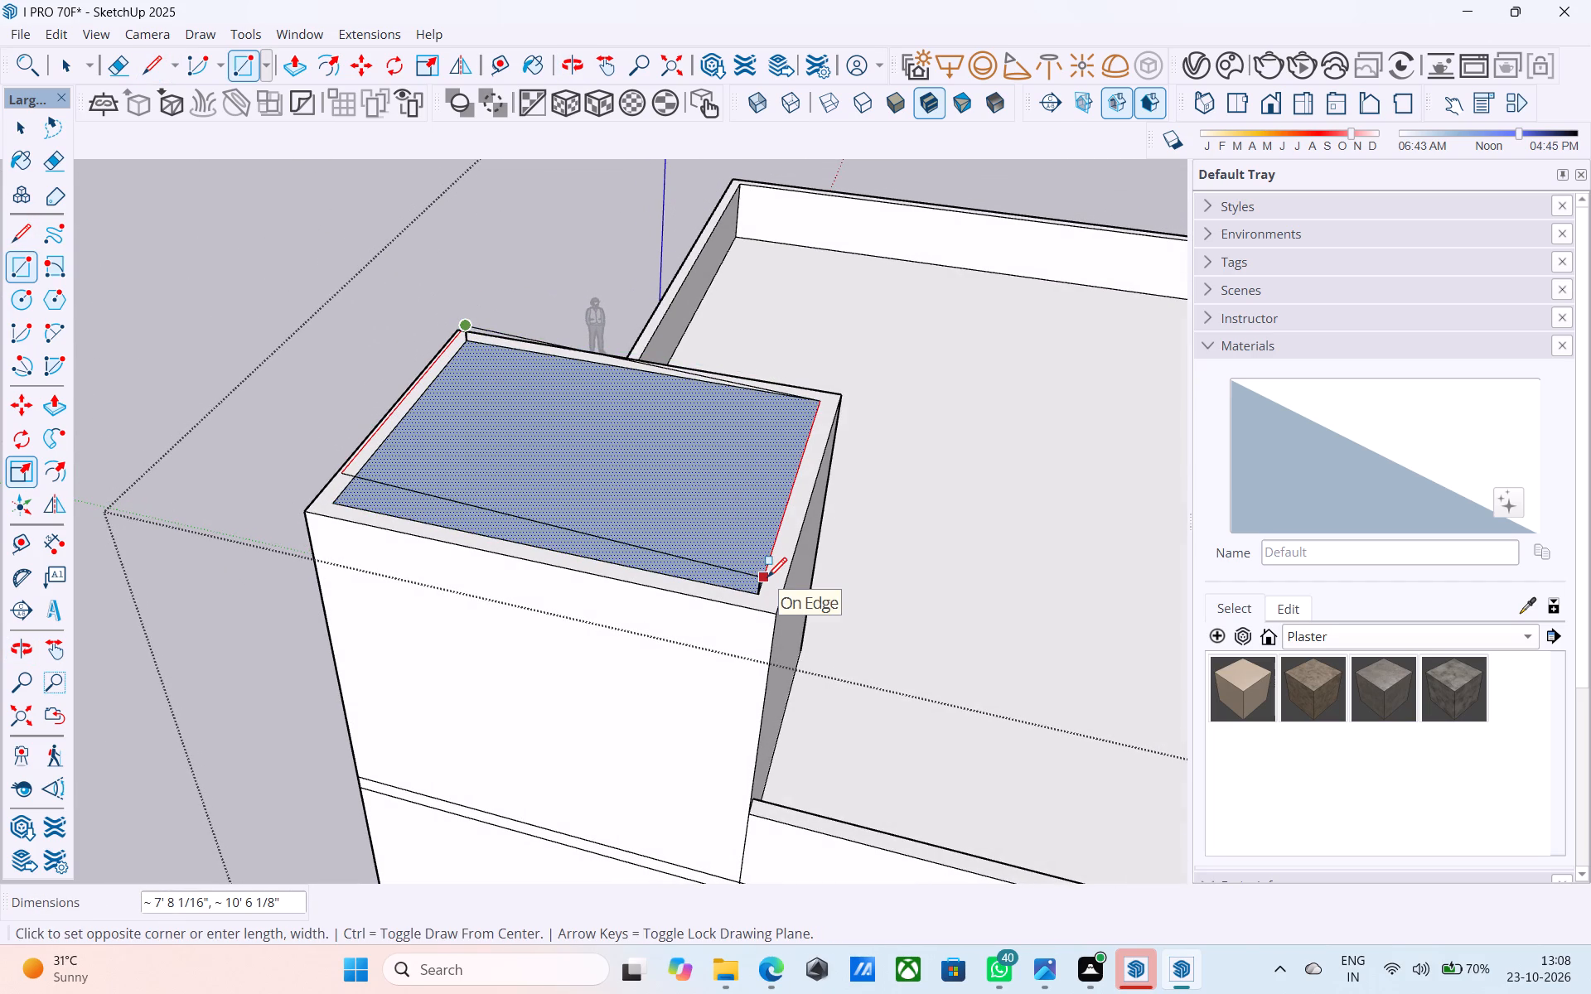
{"action": "left_click", "coordinate": [766, 577]}
Draw a vertical edge at a remaining open corner, joining the tower's top face to the raised rectangle.
{"action": "middle_click_drag", "start_coordinate": [411, 495], "coordinate": [728, 405]}
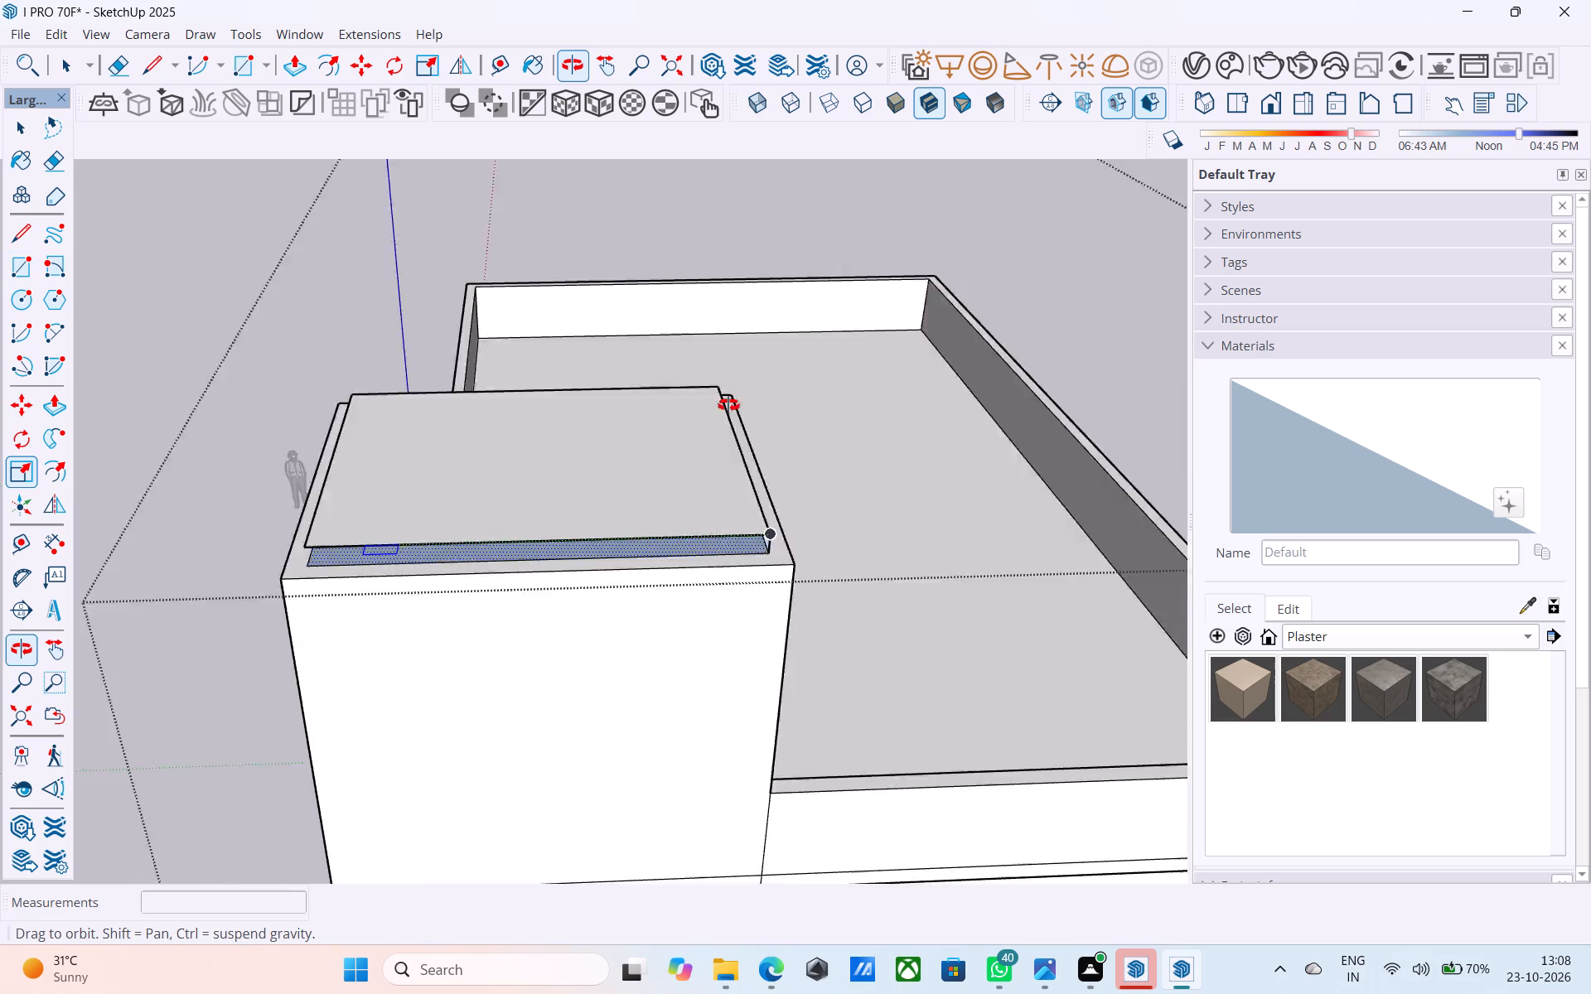
{"action": "middle_click_drag", "start_coordinate": [728, 405], "coordinate": [1038, 272]}
{"action": "scroll", "coordinate": [817, 437], "scroll_direction": "down", "scroll_amount": 4}
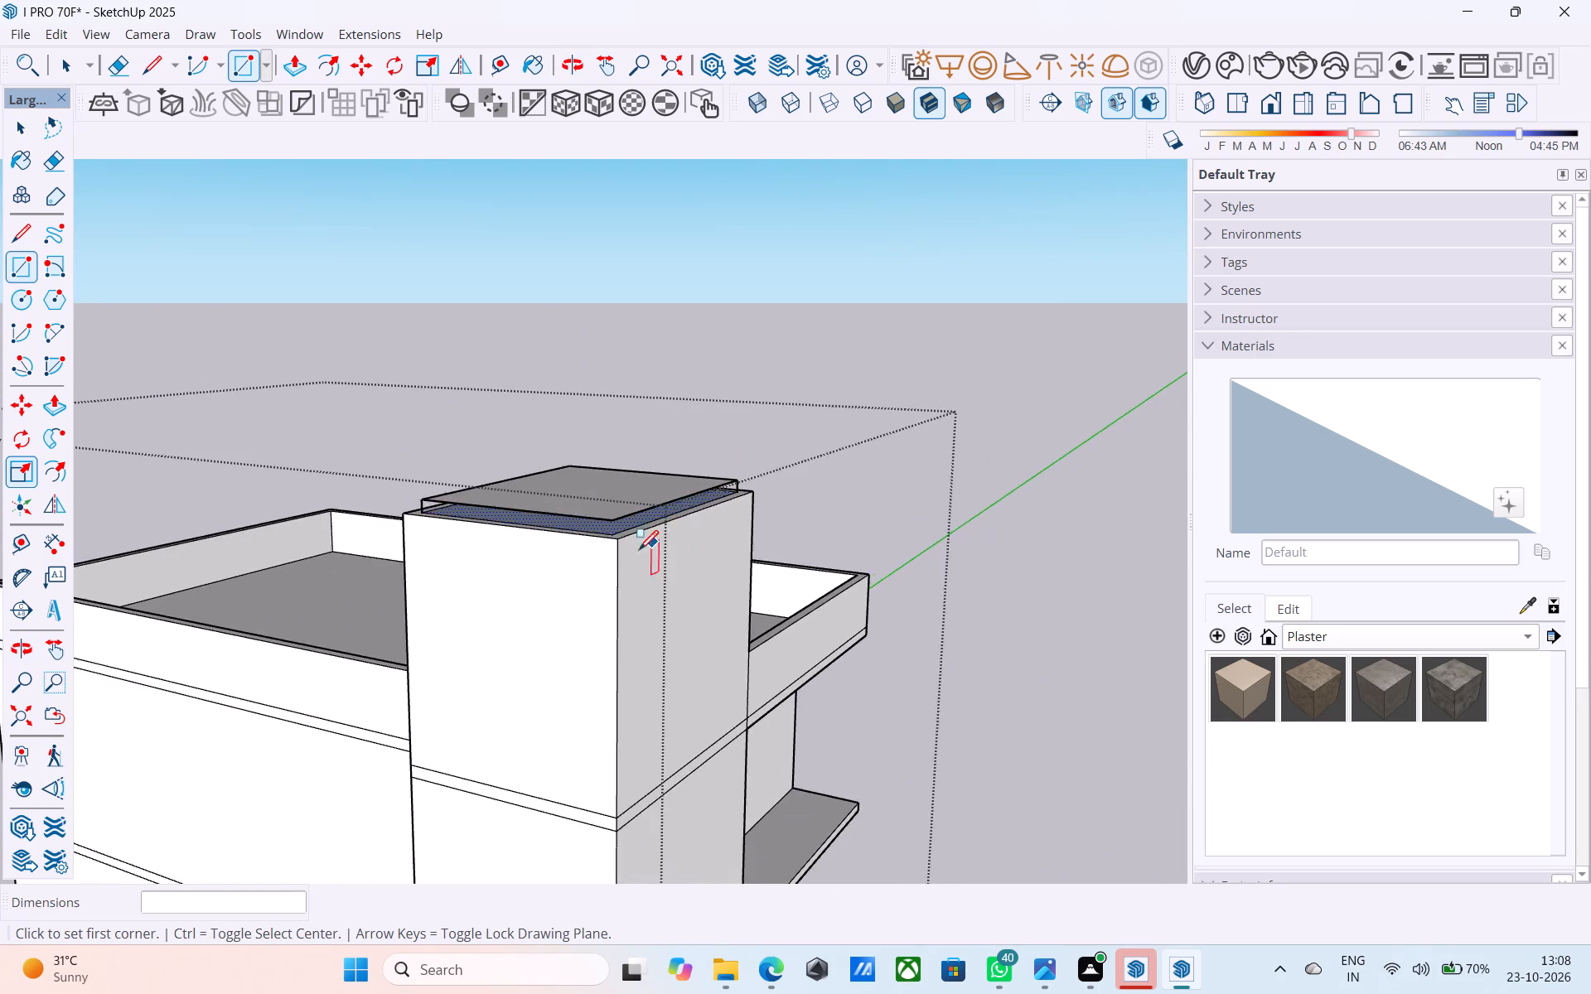
{"action": "middle_click_drag", "start_coordinate": [630, 560], "coordinate": [601, 753]}
{"action": "scroll", "coordinate": [588, 665], "scroll_direction": "up", "scroll_amount": 8}
{"action": "key", "text": "l"}
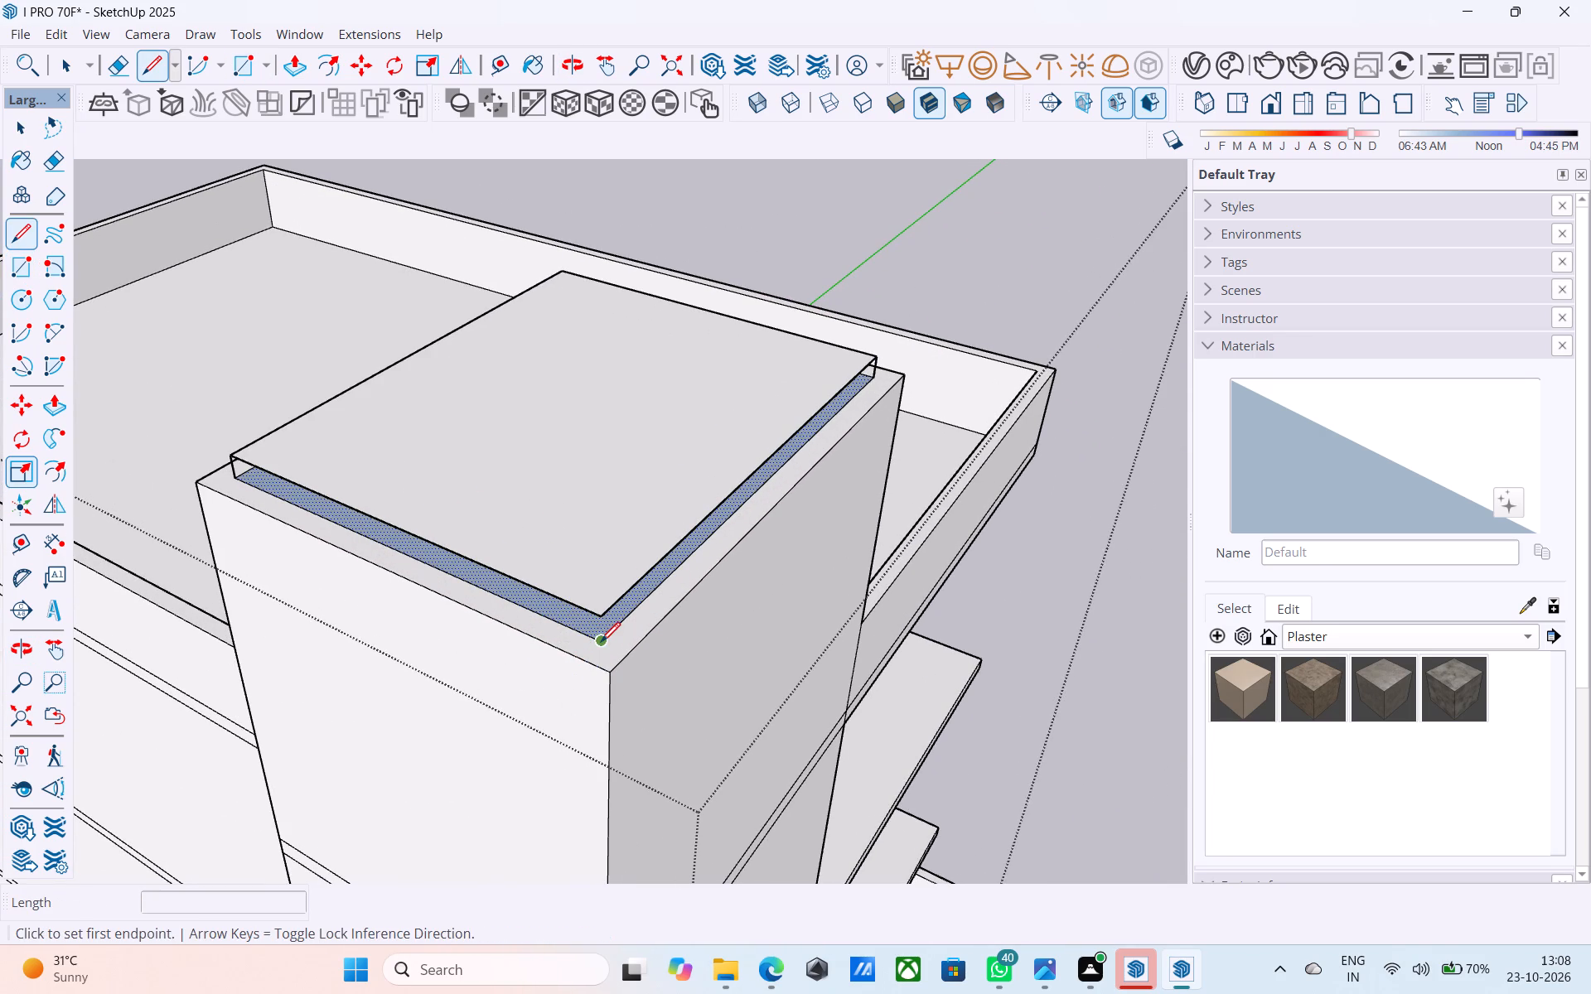
{"action": "left_click", "coordinate": [602, 642]}
{"action": "left_click", "coordinate": [607, 620]}
Draw the last corner's vertical edge between the tower's top face and the raised rectangle to close the slab's sides.
{"action": "scroll", "coordinate": [600, 618], "scroll_direction": "down", "scroll_amount": 3}
{"action": "middle_click_drag", "start_coordinate": [600, 620], "coordinate": [1242, 571]}
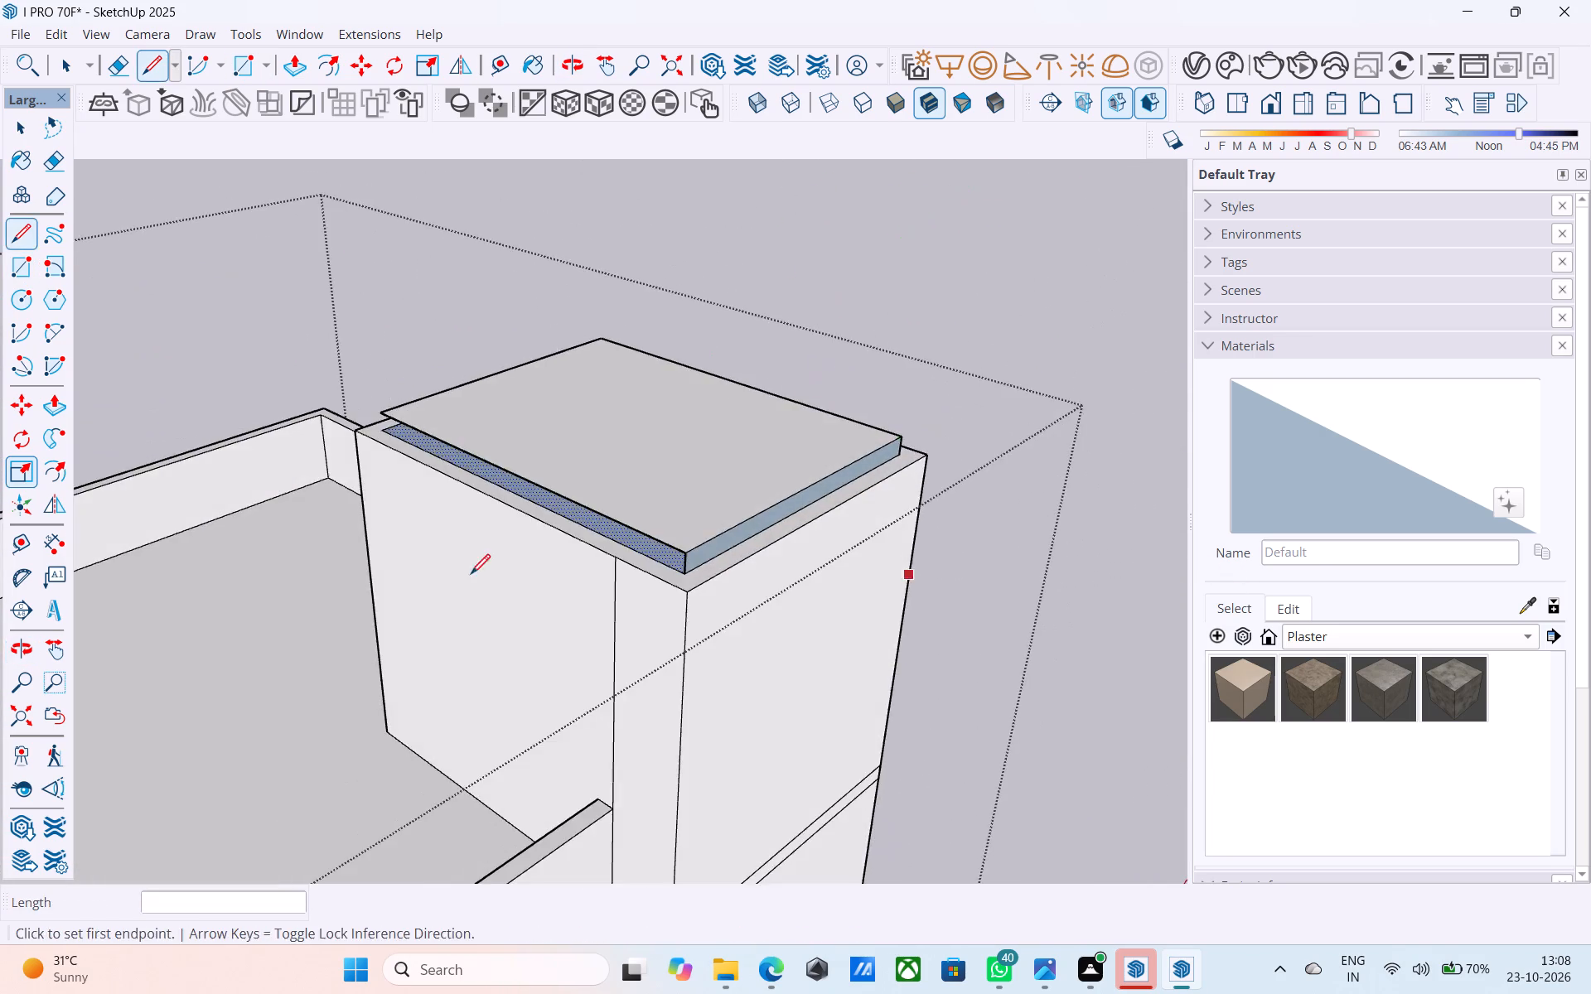
{"action": "middle_click_drag", "start_coordinate": [471, 576], "coordinate": [1028, 558]}
{"action": "scroll", "coordinate": [728, 367], "scroll_direction": "up", "scroll_amount": 8}
{"action": "scroll", "coordinate": [811, 519], "scroll_direction": "up", "scroll_amount": 4}
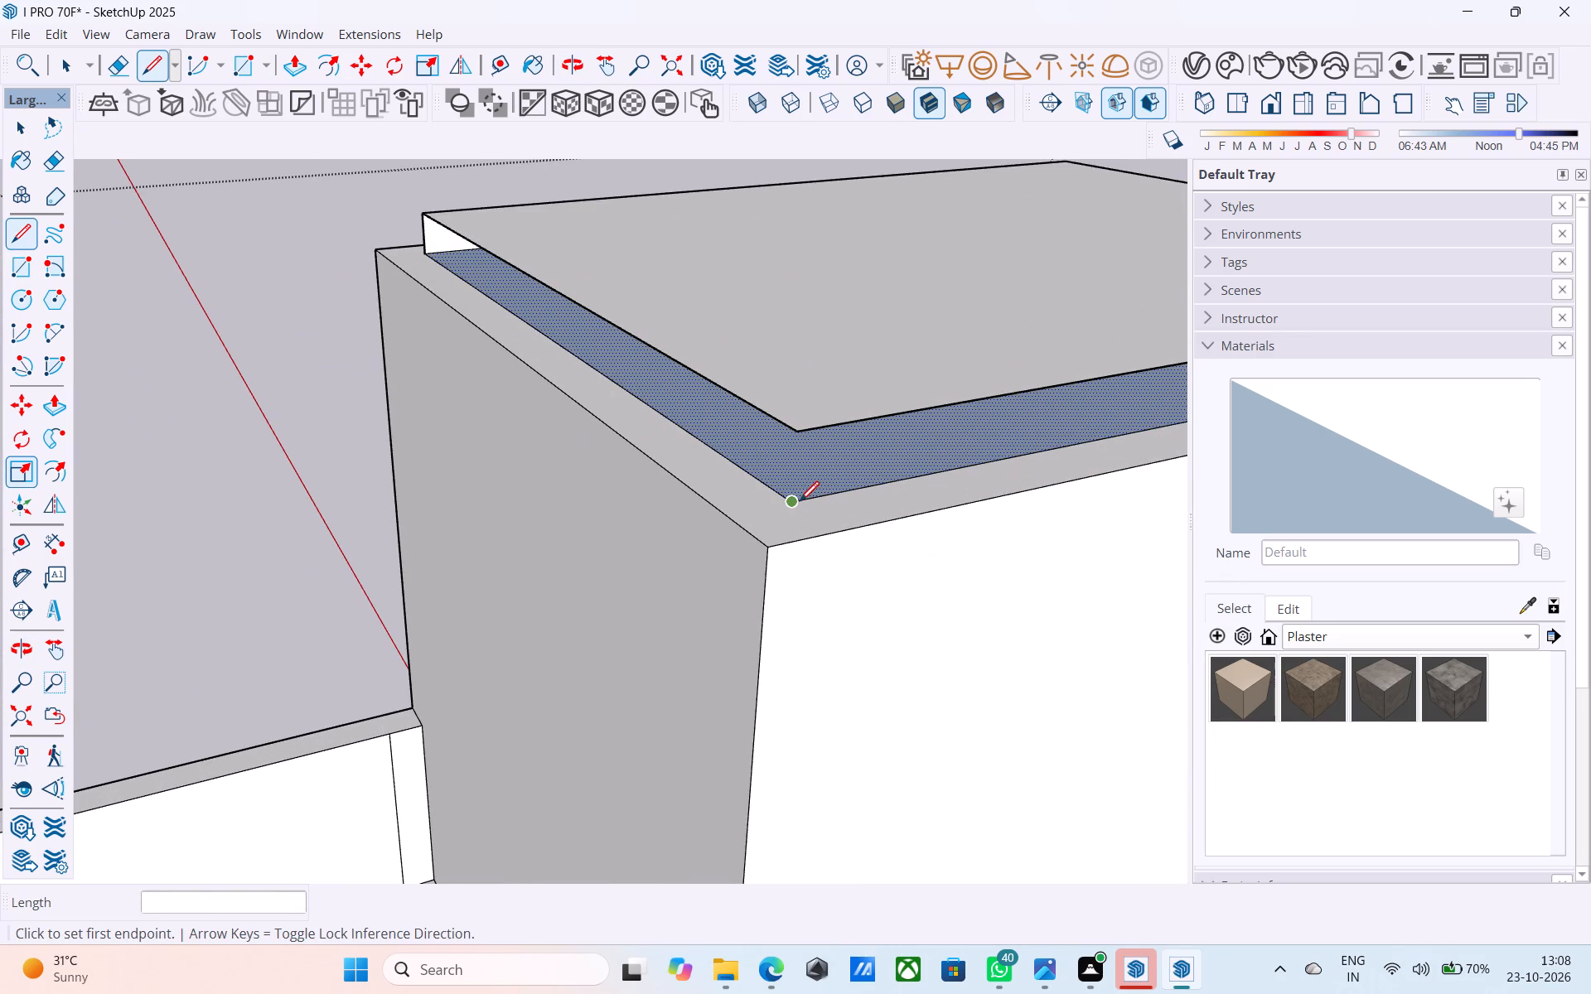
{"action": "left_click", "coordinate": [800, 503]}
{"action": "left_click", "coordinate": [799, 420]}
Reverse the first two adjacent blue side faces of the raised slab on the tower.
{"action": "scroll", "coordinate": [263, 437], "scroll_direction": "down", "scroll_amount": 9}
{"action": "middle_click_drag", "start_coordinate": [196, 469], "coordinate": [333, 488]}
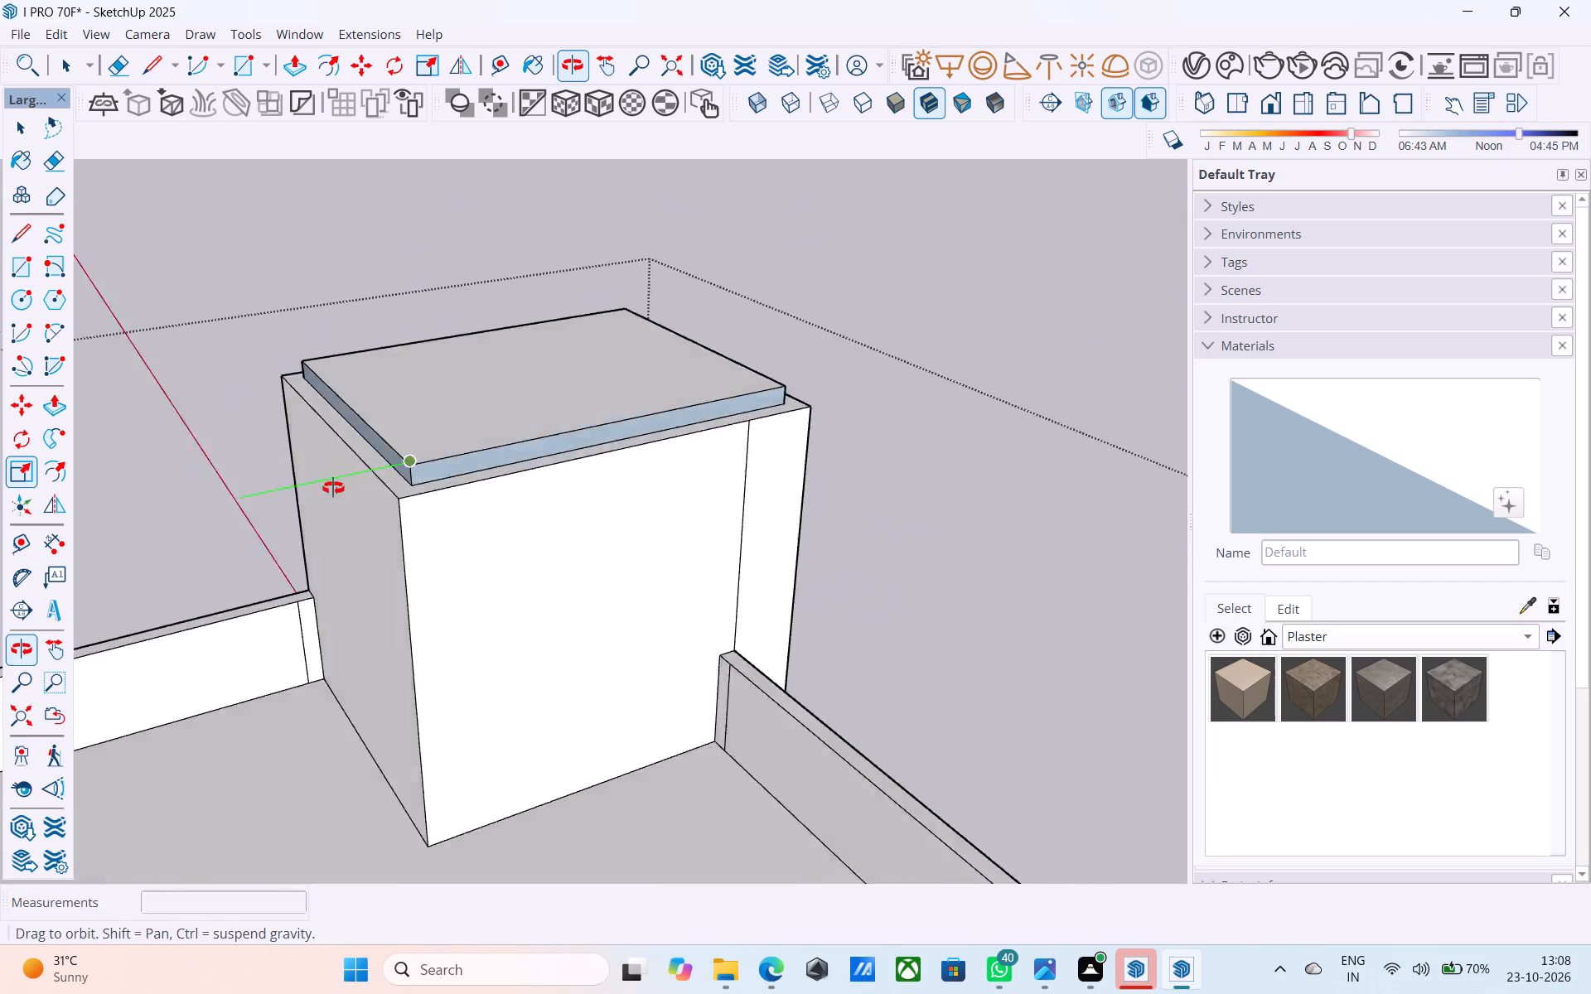
{"action": "middle_click_drag", "start_coordinate": [333, 488], "coordinate": [931, 478]}
{"action": "scroll", "coordinate": [802, 311], "scroll_direction": "up", "scroll_amount": 4}
{"action": "key", "text": "space"}
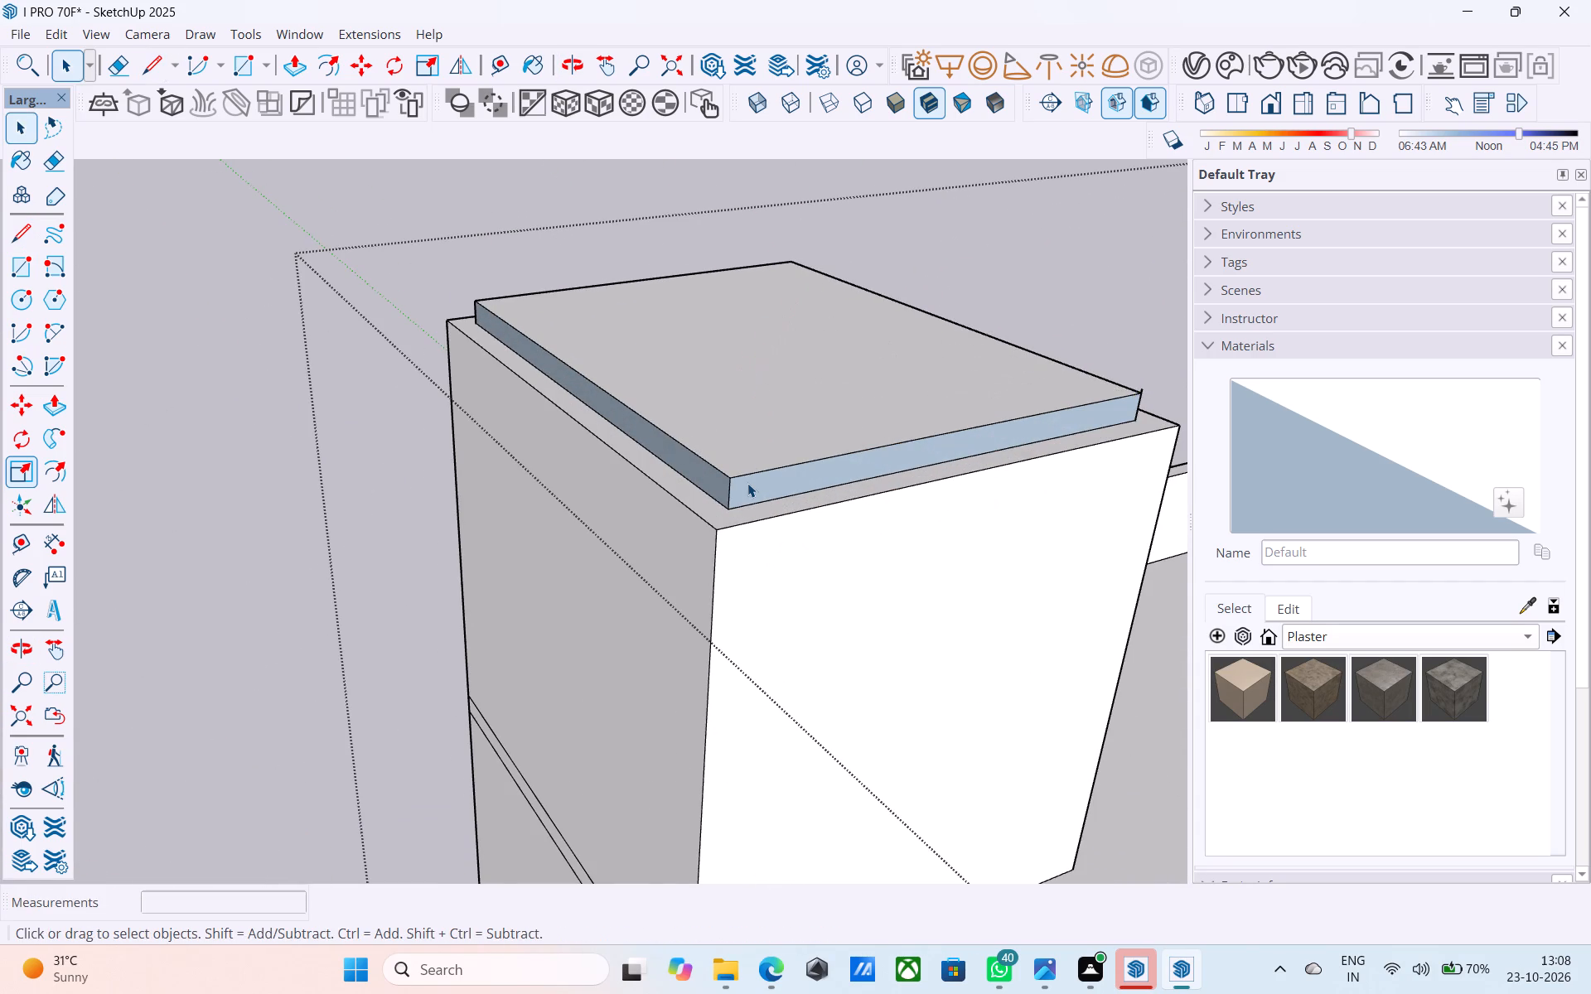
{"action": "scroll", "coordinate": [747, 483], "scroll_direction": "up", "scroll_amount": 4}
{"action": "left_click", "coordinate": [747, 483]}
{"action": "right_click", "coordinate": [747, 483]}
{"action": "left_click", "coordinate": [854, 757]}
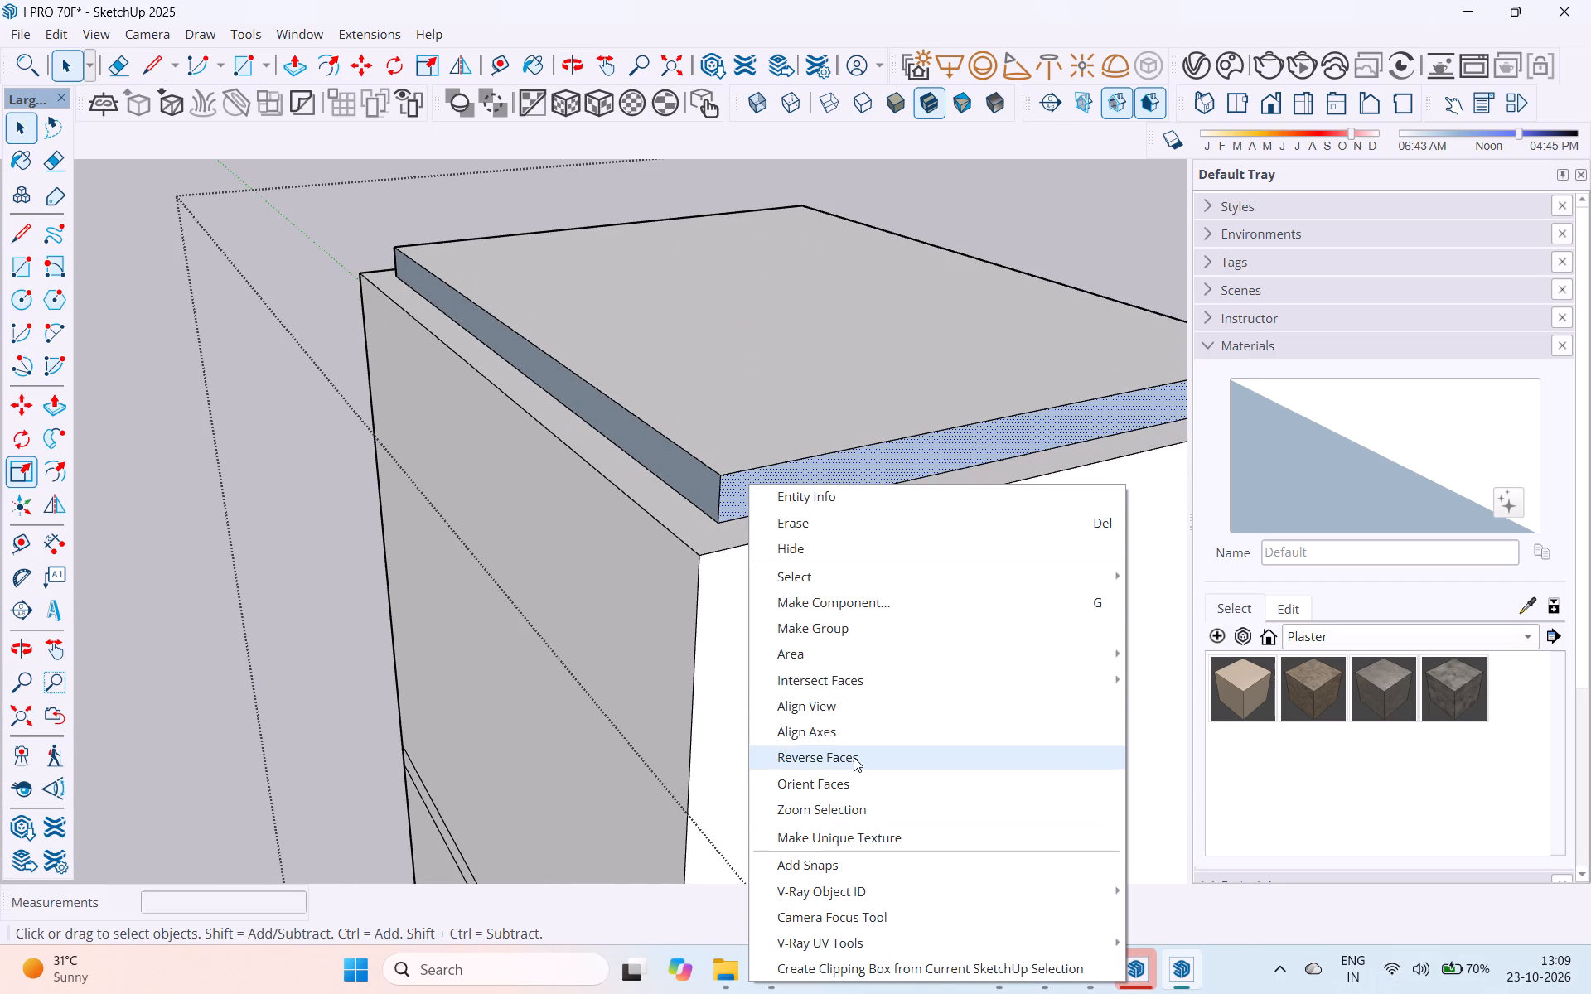
{"action": "left_click", "coordinate": [684, 480]}
{"action": "right_click", "coordinate": [684, 480]}
{"action": "left_click", "coordinate": [805, 765]}
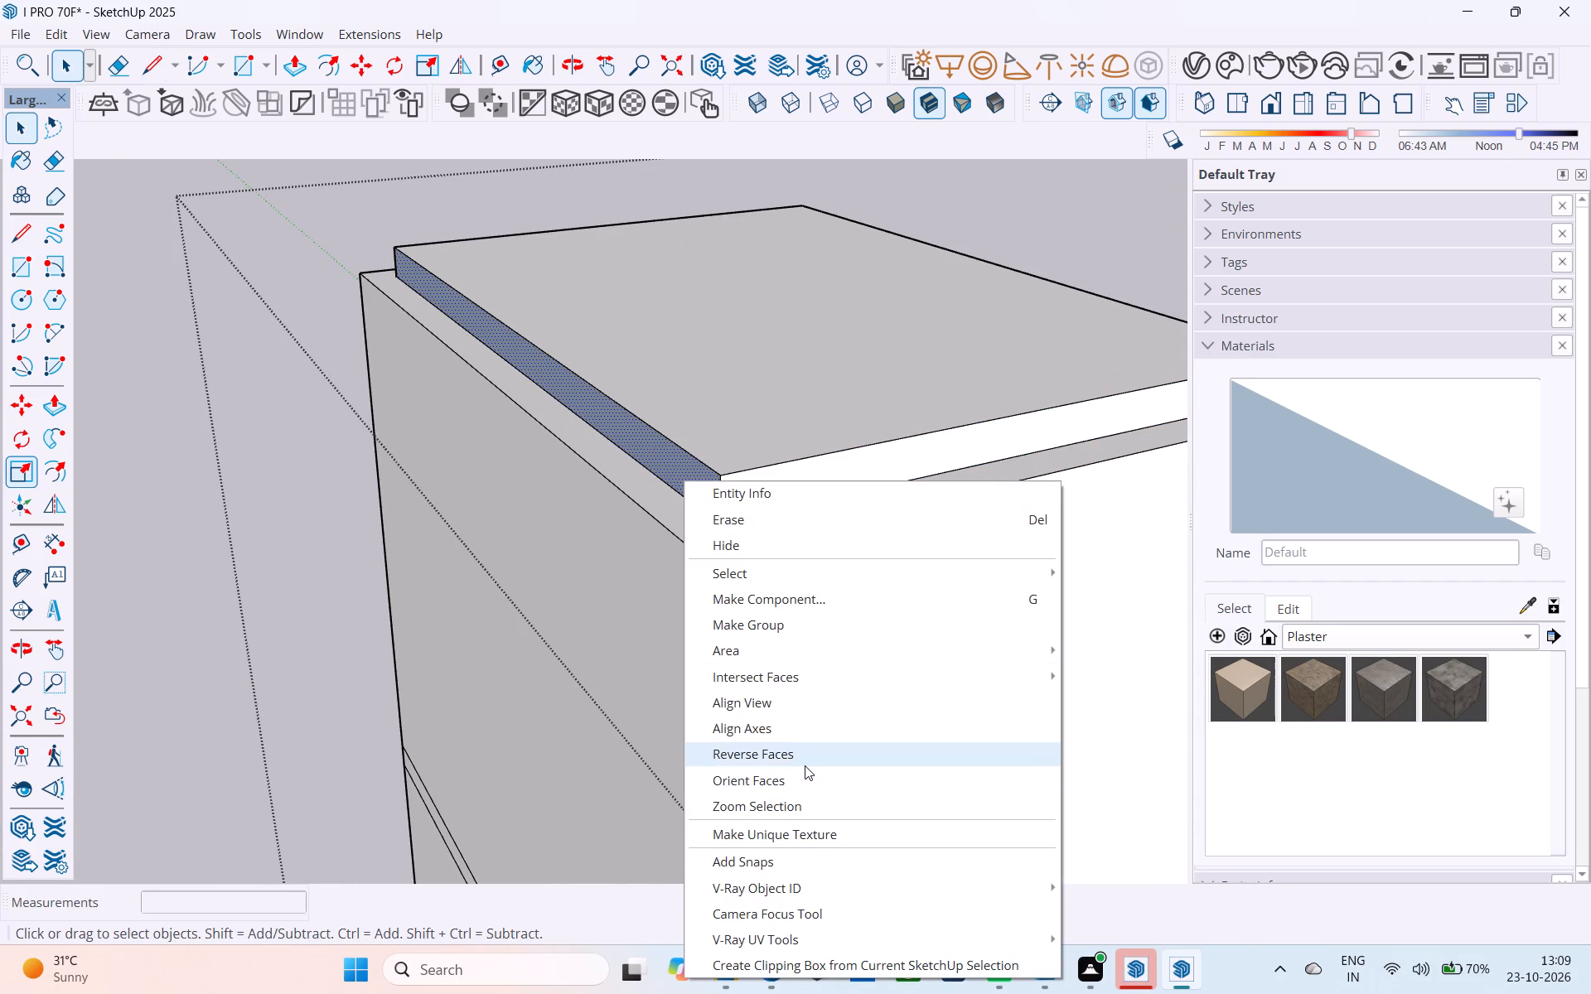
Reverse the remaining two blue side faces of the raised slab on the tower.
{"action": "scroll", "coordinate": [748, 730], "scroll_direction": "down", "scroll_amount": 3}
{"action": "scroll", "coordinate": [738, 731], "scroll_direction": "up", "scroll_amount": 1}
{"action": "scroll", "coordinate": [729, 731], "scroll_direction": "down", "scroll_amount": 2}
{"action": "middle_click_drag", "start_coordinate": [626, 750], "coordinate": [1218, 736]}
{"action": "middle_click_drag", "start_coordinate": [550, 629], "coordinate": [1172, 669]}
{"action": "scroll", "coordinate": [1013, 509], "scroll_direction": "down", "scroll_amount": 6}
{"action": "middle_click_drag", "start_coordinate": [312, 545], "coordinate": [585, 566]}
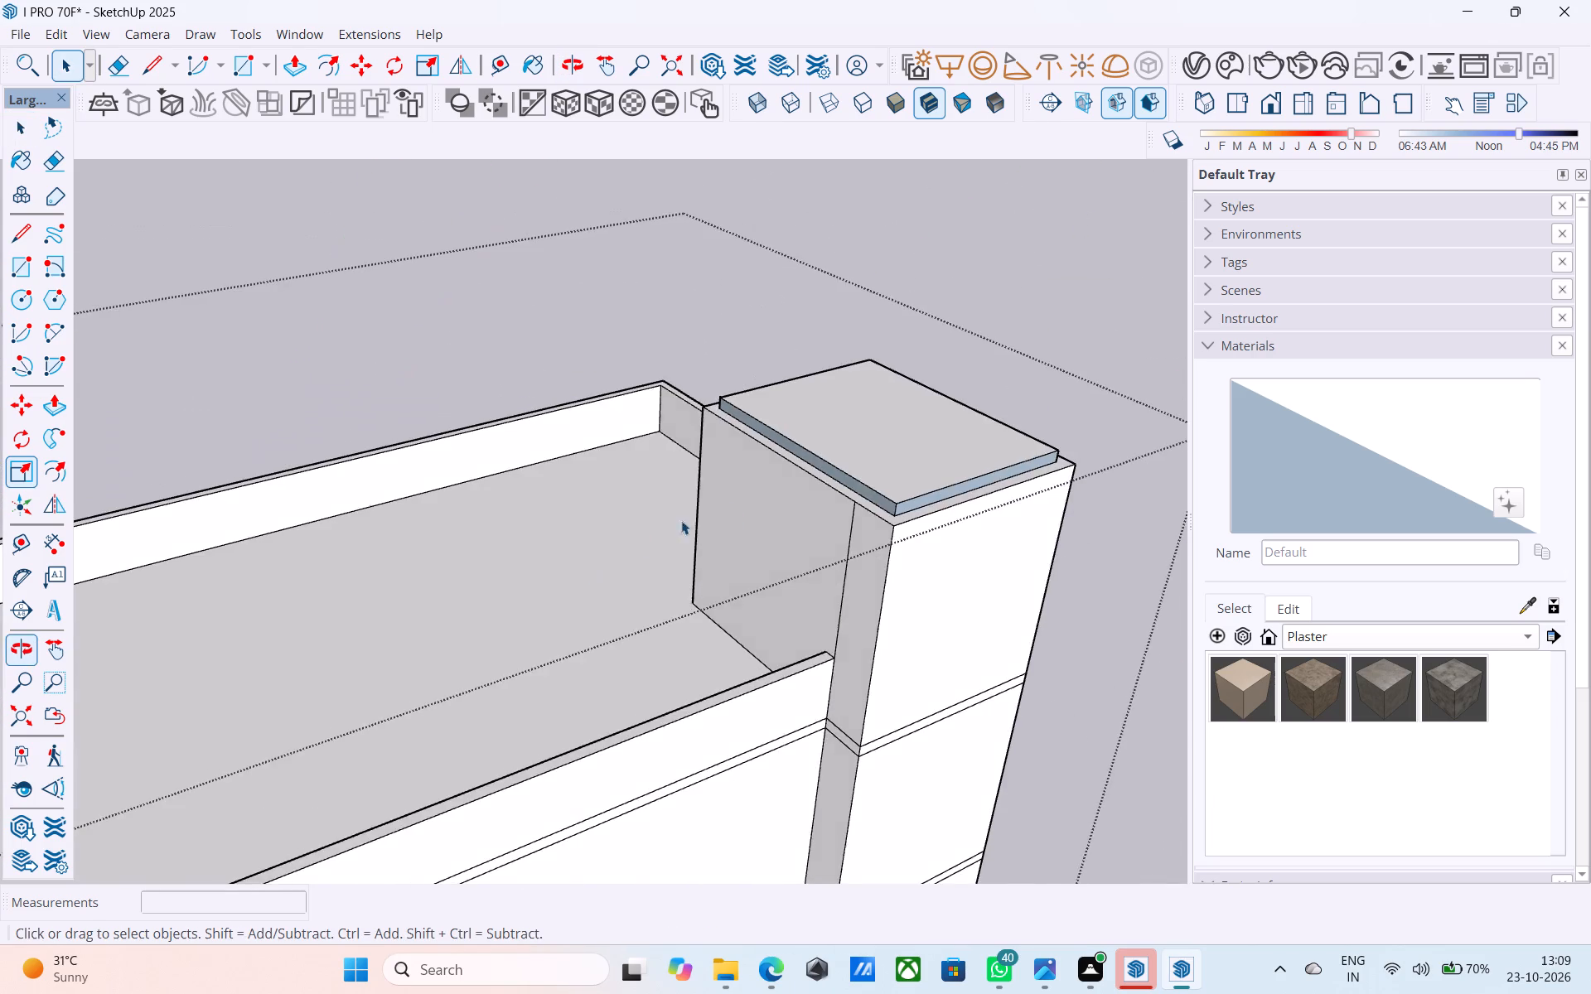
{"action": "scroll", "coordinate": [919, 461], "scroll_direction": "up", "scroll_amount": 13}
{"action": "left_click", "coordinate": [860, 567]}
{"action": "right_click", "coordinate": [859, 567]}
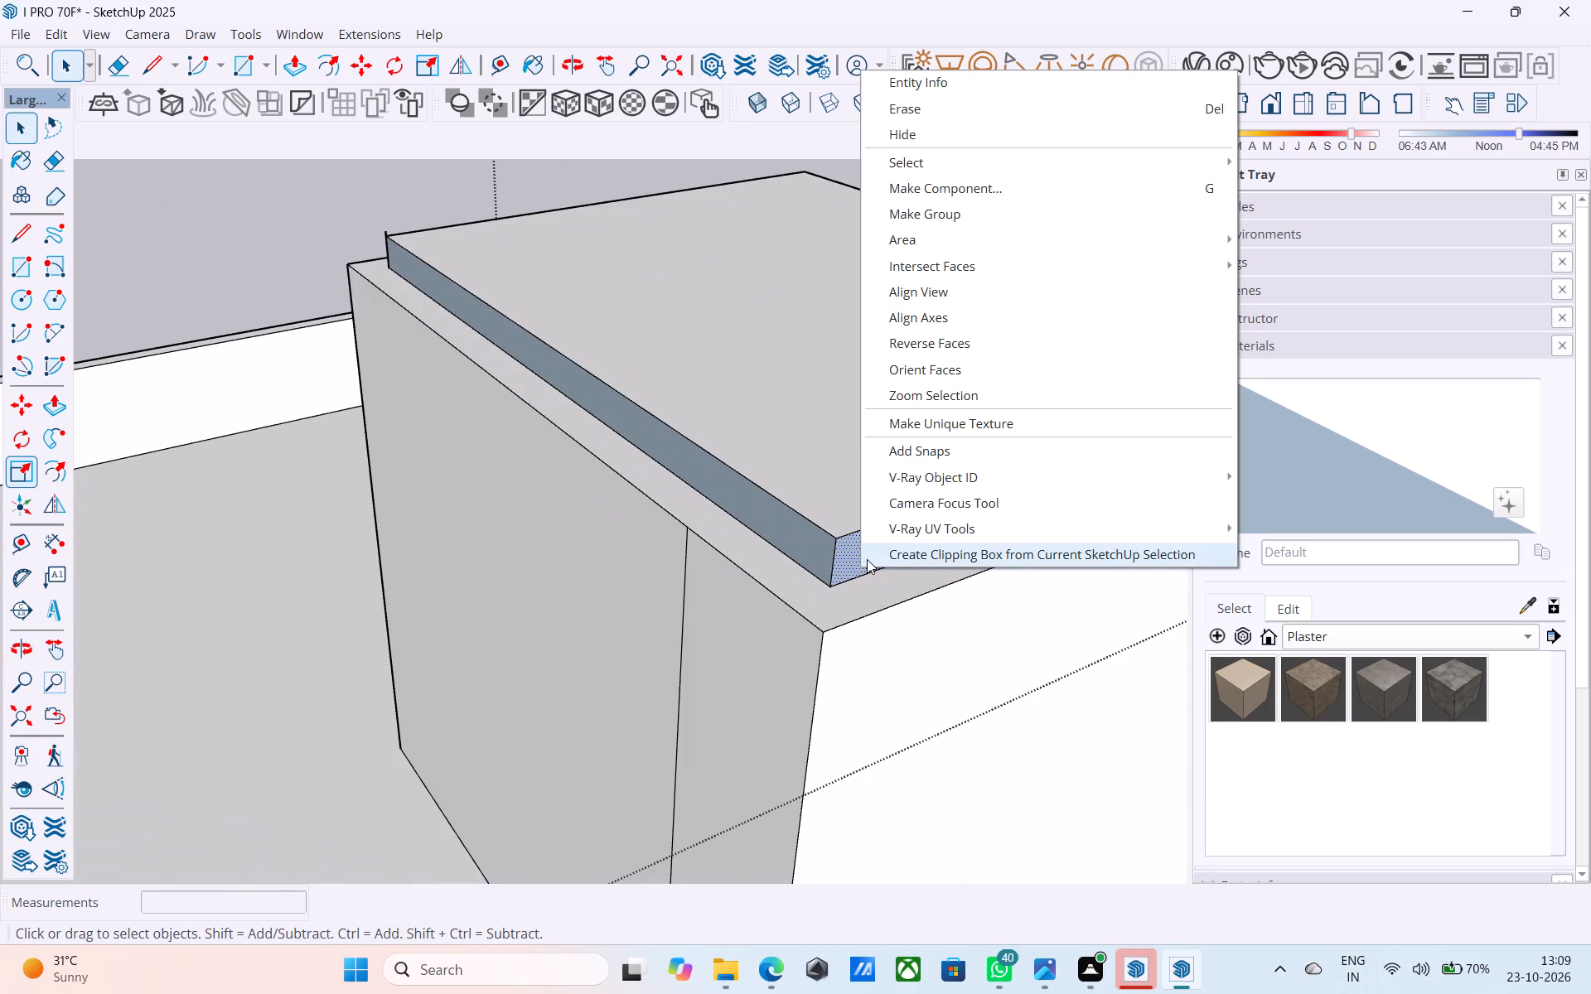
{"action": "left_click", "coordinate": [917, 347]}
{"action": "left_click", "coordinate": [804, 556]}
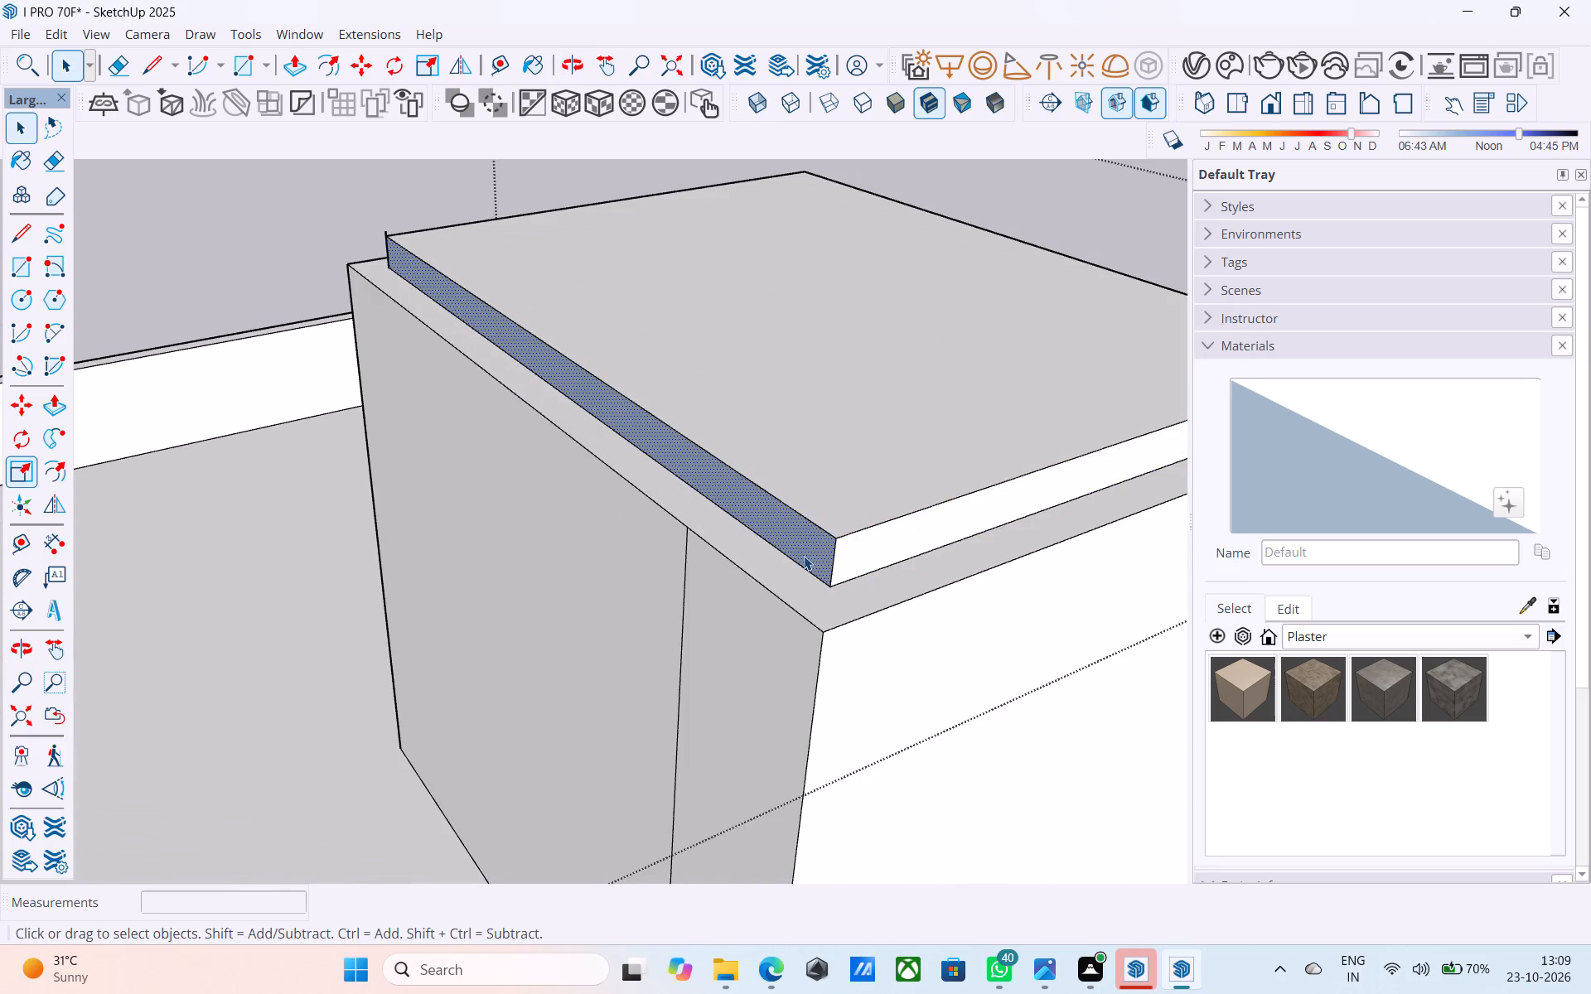
{"action": "right_click", "coordinate": [804, 556]}
{"action": "left_click", "coordinate": [849, 331]}
Push/Pull the slab's side along the building's long side outward until flush with the tower's outer wall.
{"action": "scroll", "coordinate": [297, 549], "scroll_direction": "down", "scroll_amount": 5}
{"action": "scroll", "coordinate": [650, 568], "scroll_direction": "down", "scroll_amount": 4}
{"action": "middle_click_drag", "start_coordinate": [588, 552], "coordinate": [390, 537]}
{"action": "scroll", "coordinate": [448, 569], "scroll_direction": "up", "scroll_amount": 9}
{"action": "left_click", "coordinate": [449, 471]}
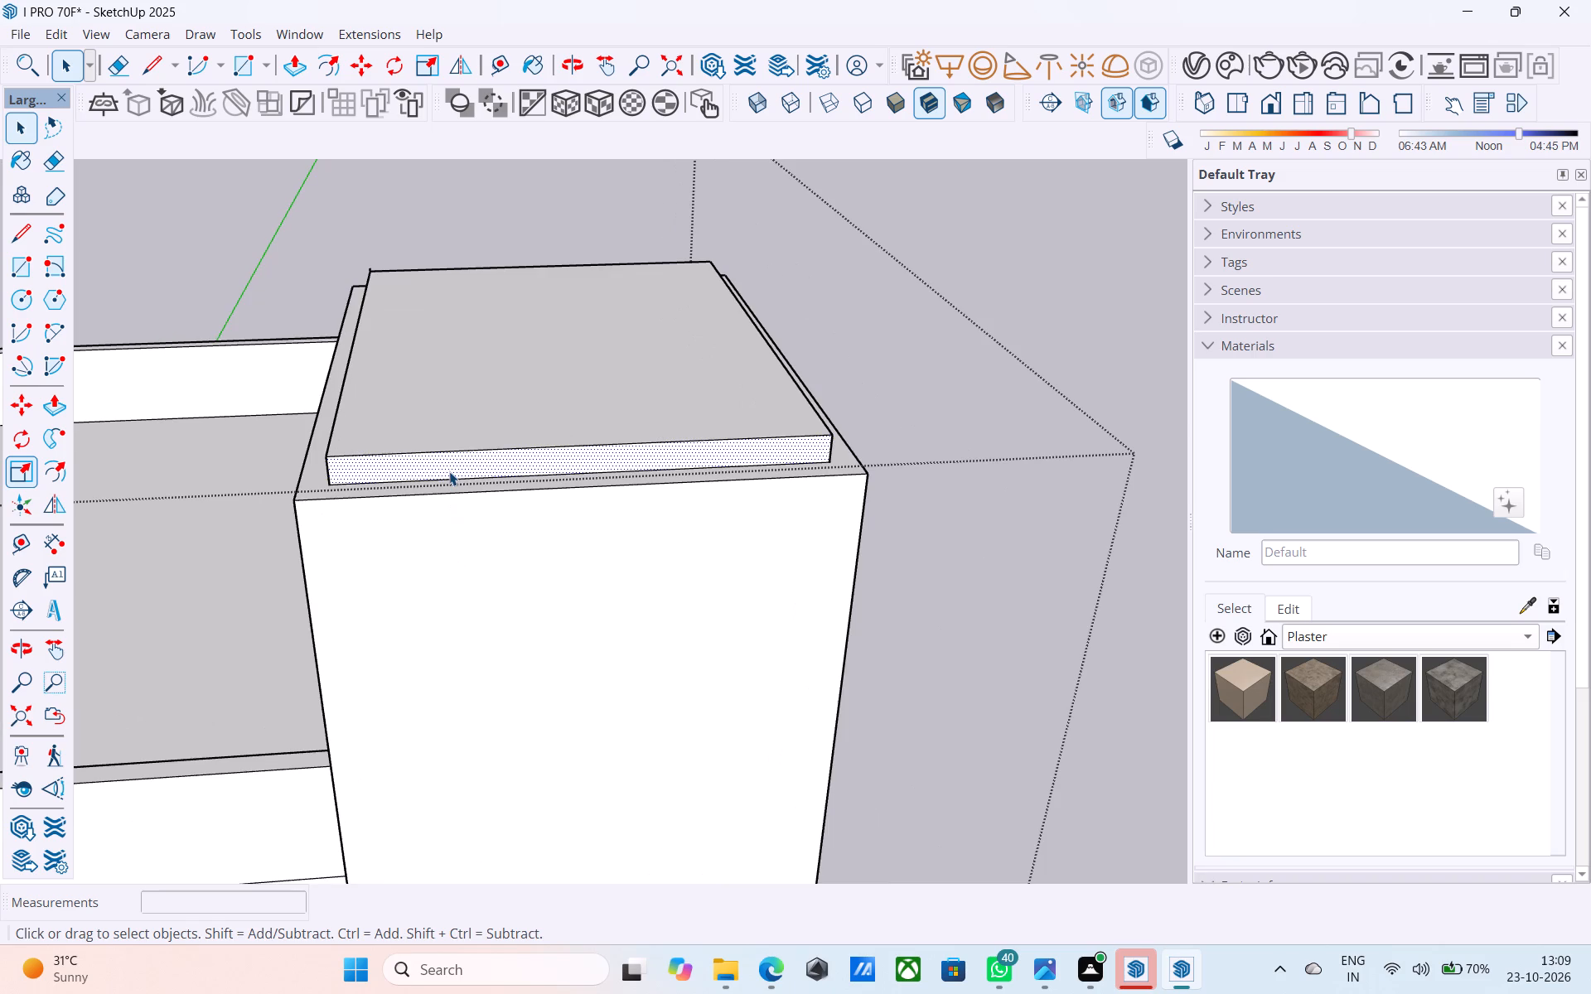
{"action": "key", "text": "p"}
{"action": "left_click", "coordinate": [449, 471]}
{"action": "left_click", "coordinate": [455, 490]}
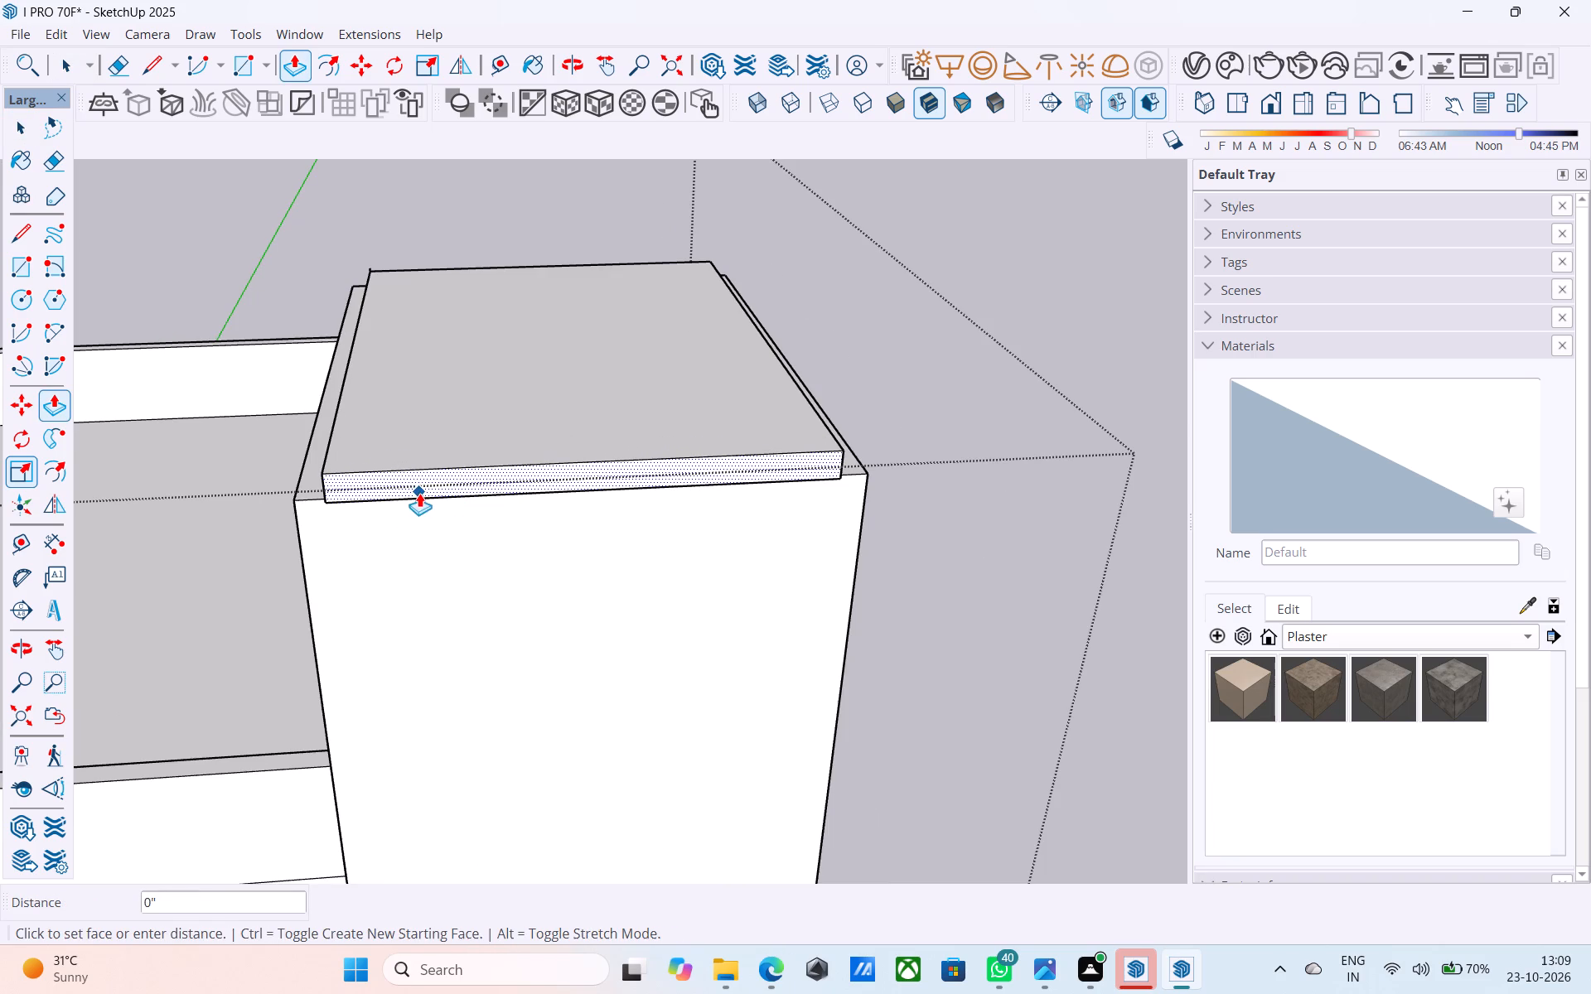
{"action": "left_click", "coordinate": [418, 493]}
{"action": "middle_click_drag", "start_coordinate": [420, 553], "coordinate": [989, 410]}
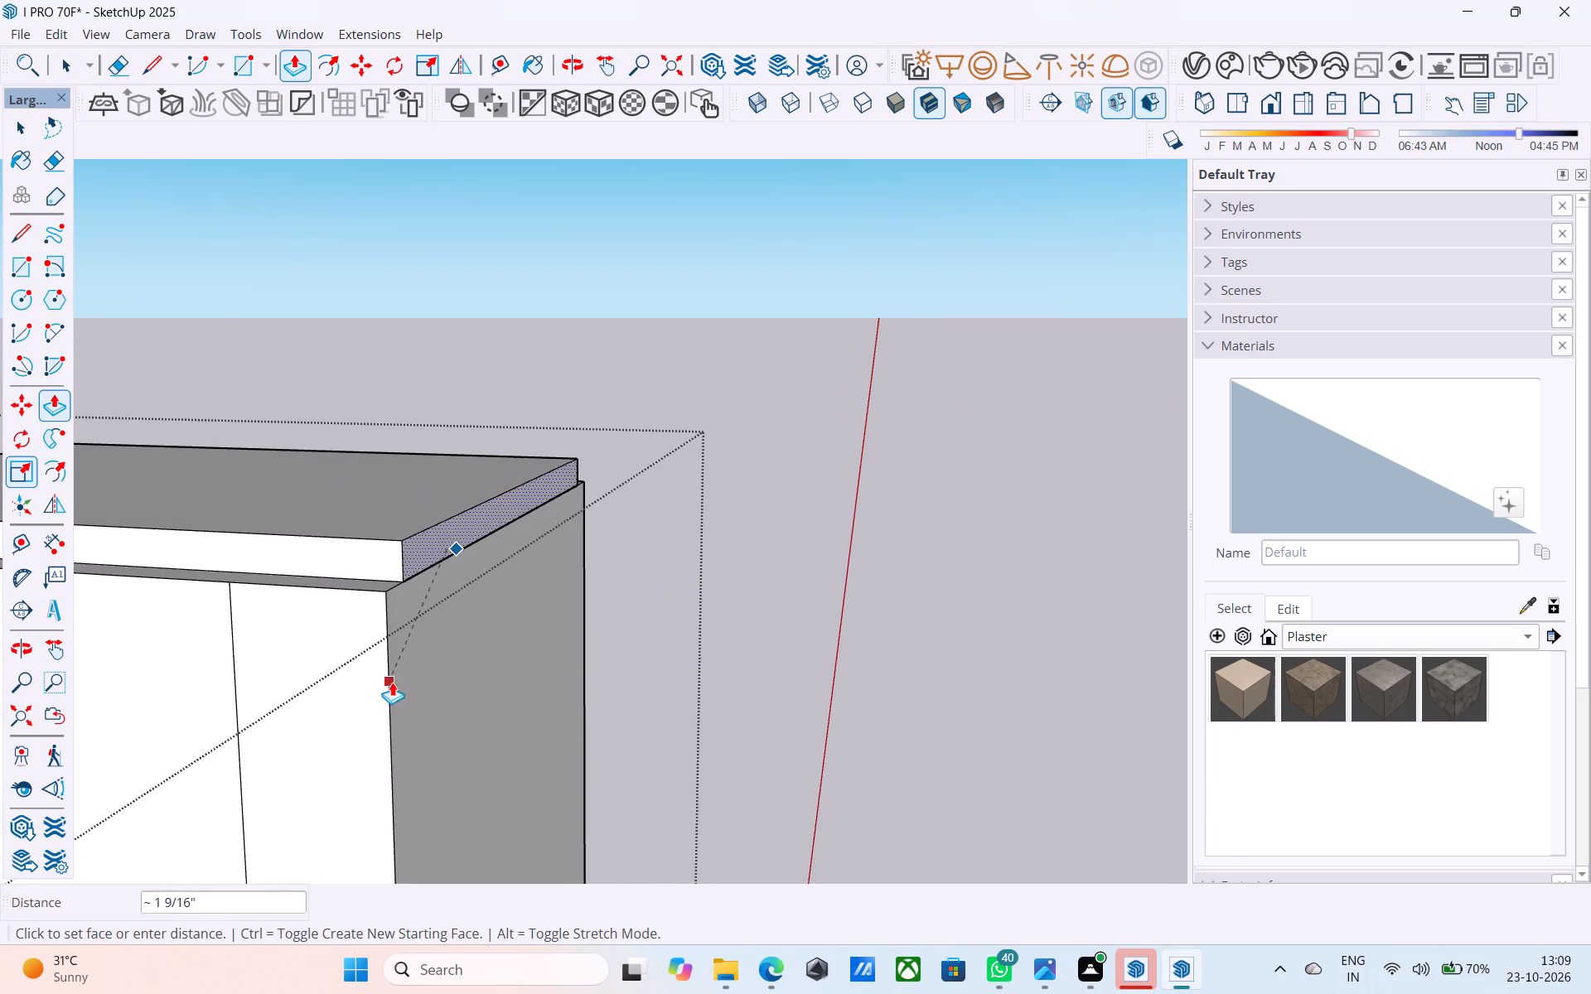
{"action": "left_click", "coordinate": [392, 682]}
Push/Pull the slab's side facing the open roof outward 6", flush with the tower wall.
{"action": "scroll", "coordinate": [534, 623], "scroll_direction": "down", "scroll_amount": 6}
{"action": "scroll", "coordinate": [416, 586], "scroll_direction": "up", "scroll_amount": 5}
{"action": "key", "text": "space"}
{"action": "left_click", "coordinate": [416, 586]}
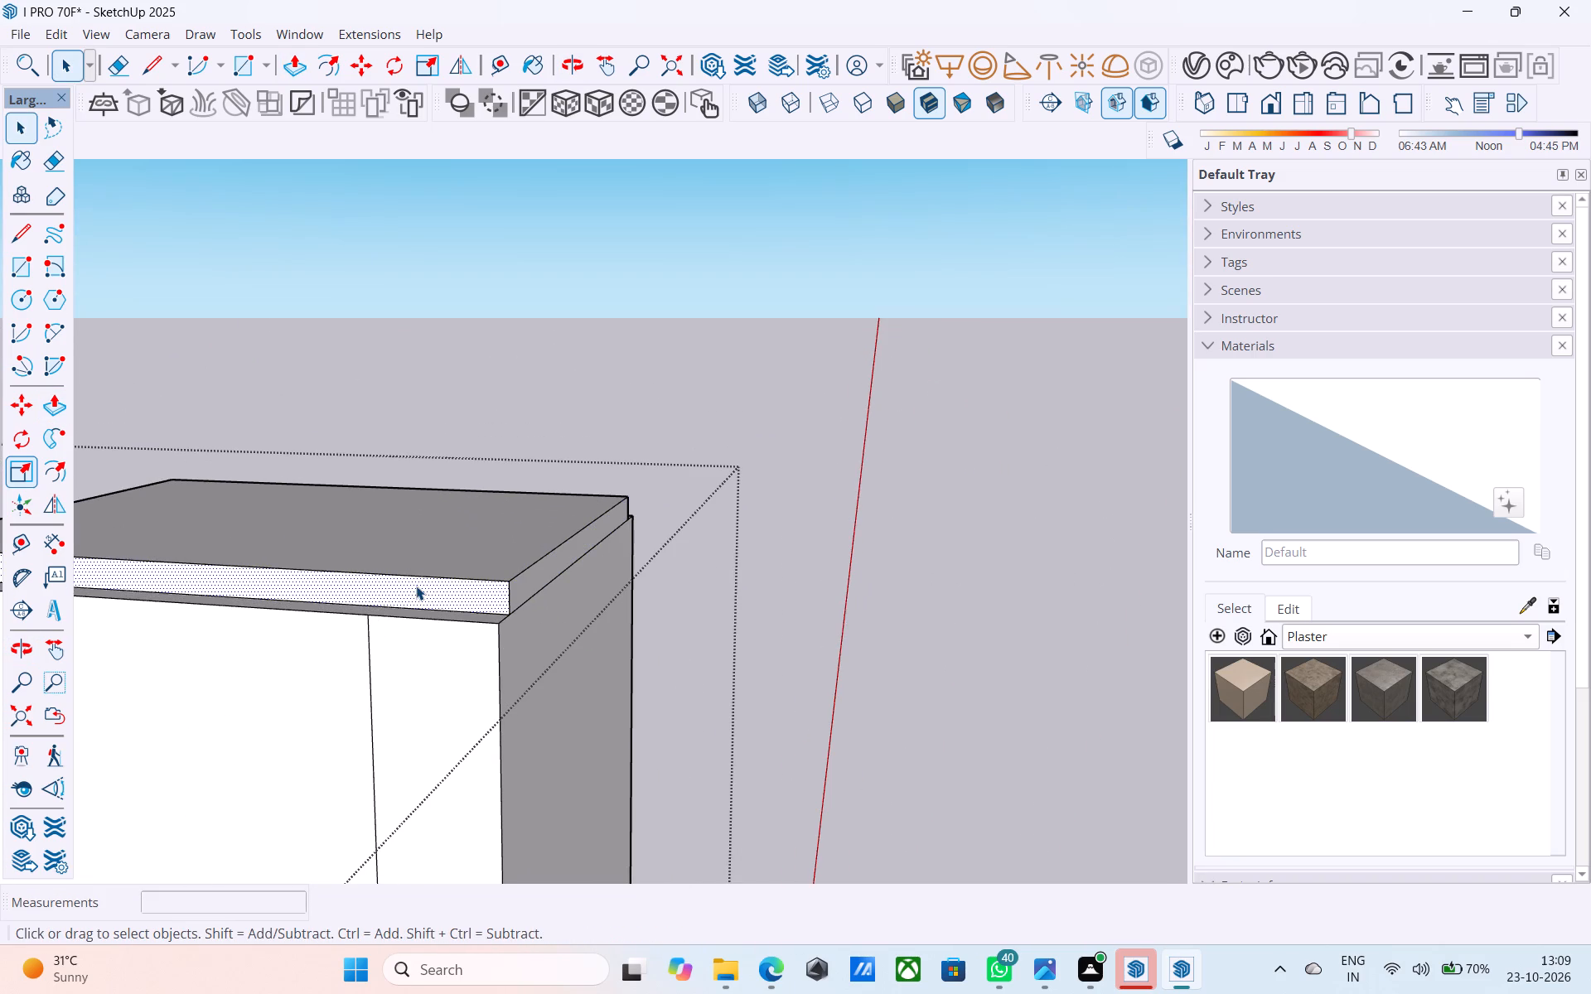
{"action": "key", "text": "p"}
{"action": "left_click", "coordinate": [416, 586]}
{"action": "left_click", "coordinate": [425, 635]}
Push/Pull the slab's front side, opposite the roof-facing one, outward 6" to meet the tower's front wall.
{"action": "scroll", "coordinate": [712, 524], "scroll_direction": "down", "scroll_amount": 6}
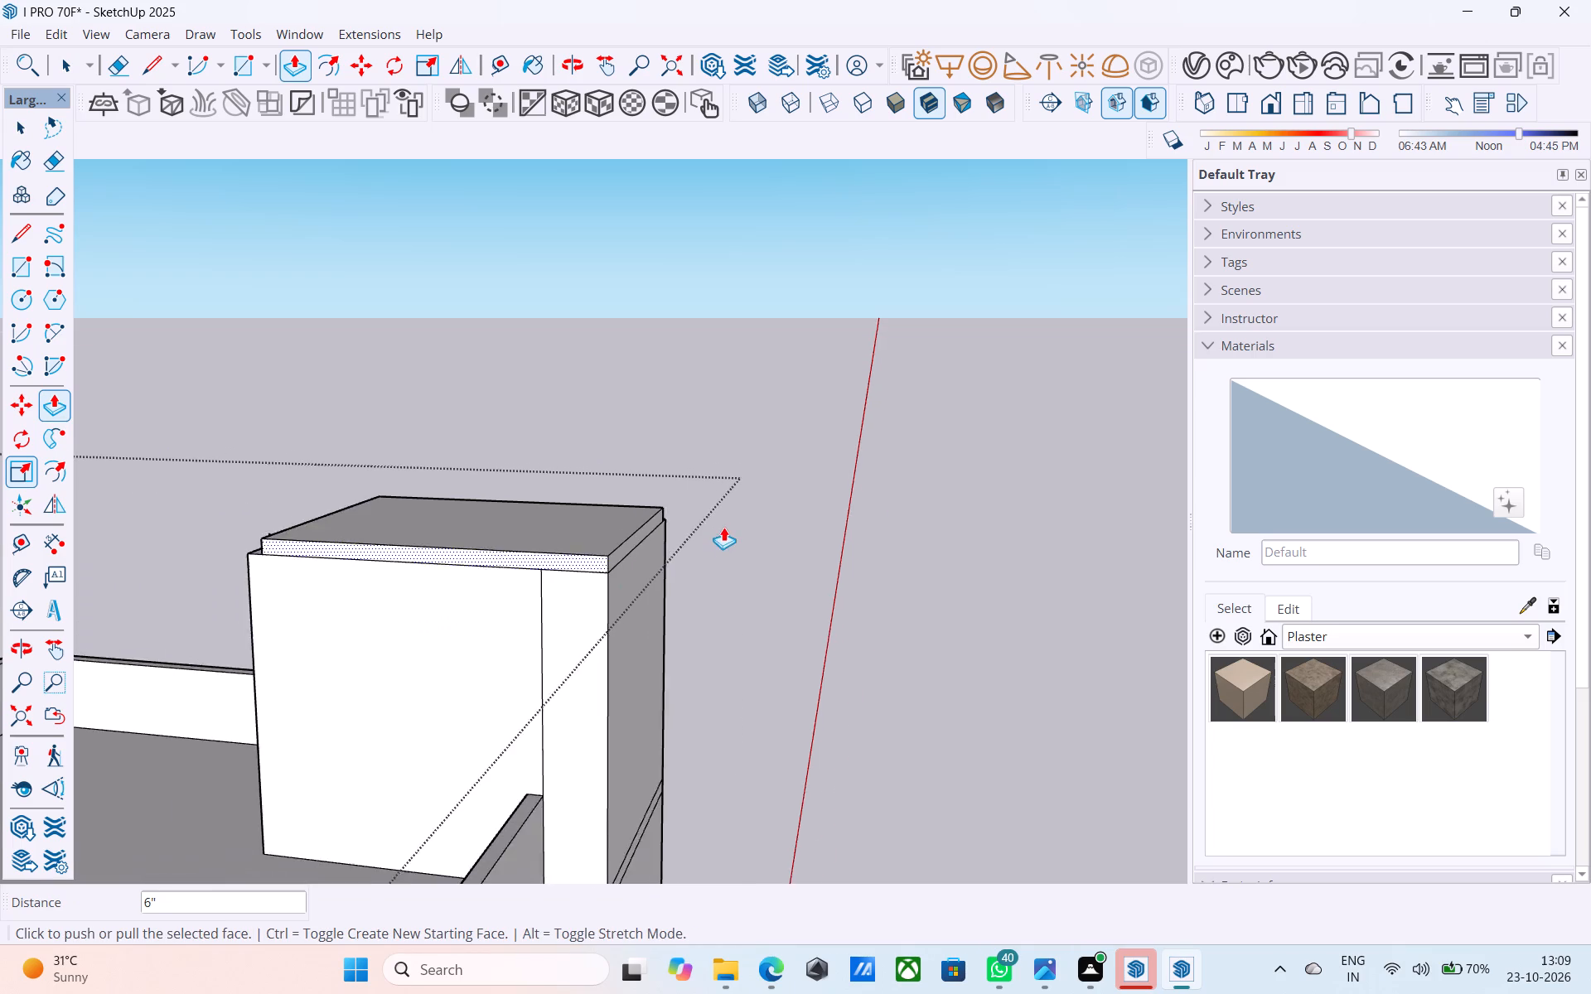
{"action": "middle_click_drag", "start_coordinate": [716, 525], "coordinate": [46, 570]}
{"action": "middle_click_drag", "start_coordinate": [444, 557], "coordinate": [3, 563]}
{"action": "middle_click_drag", "start_coordinate": [500, 452], "coordinate": [76, 535]}
{"action": "scroll", "coordinate": [293, 446], "scroll_direction": "up", "scroll_amount": 7}
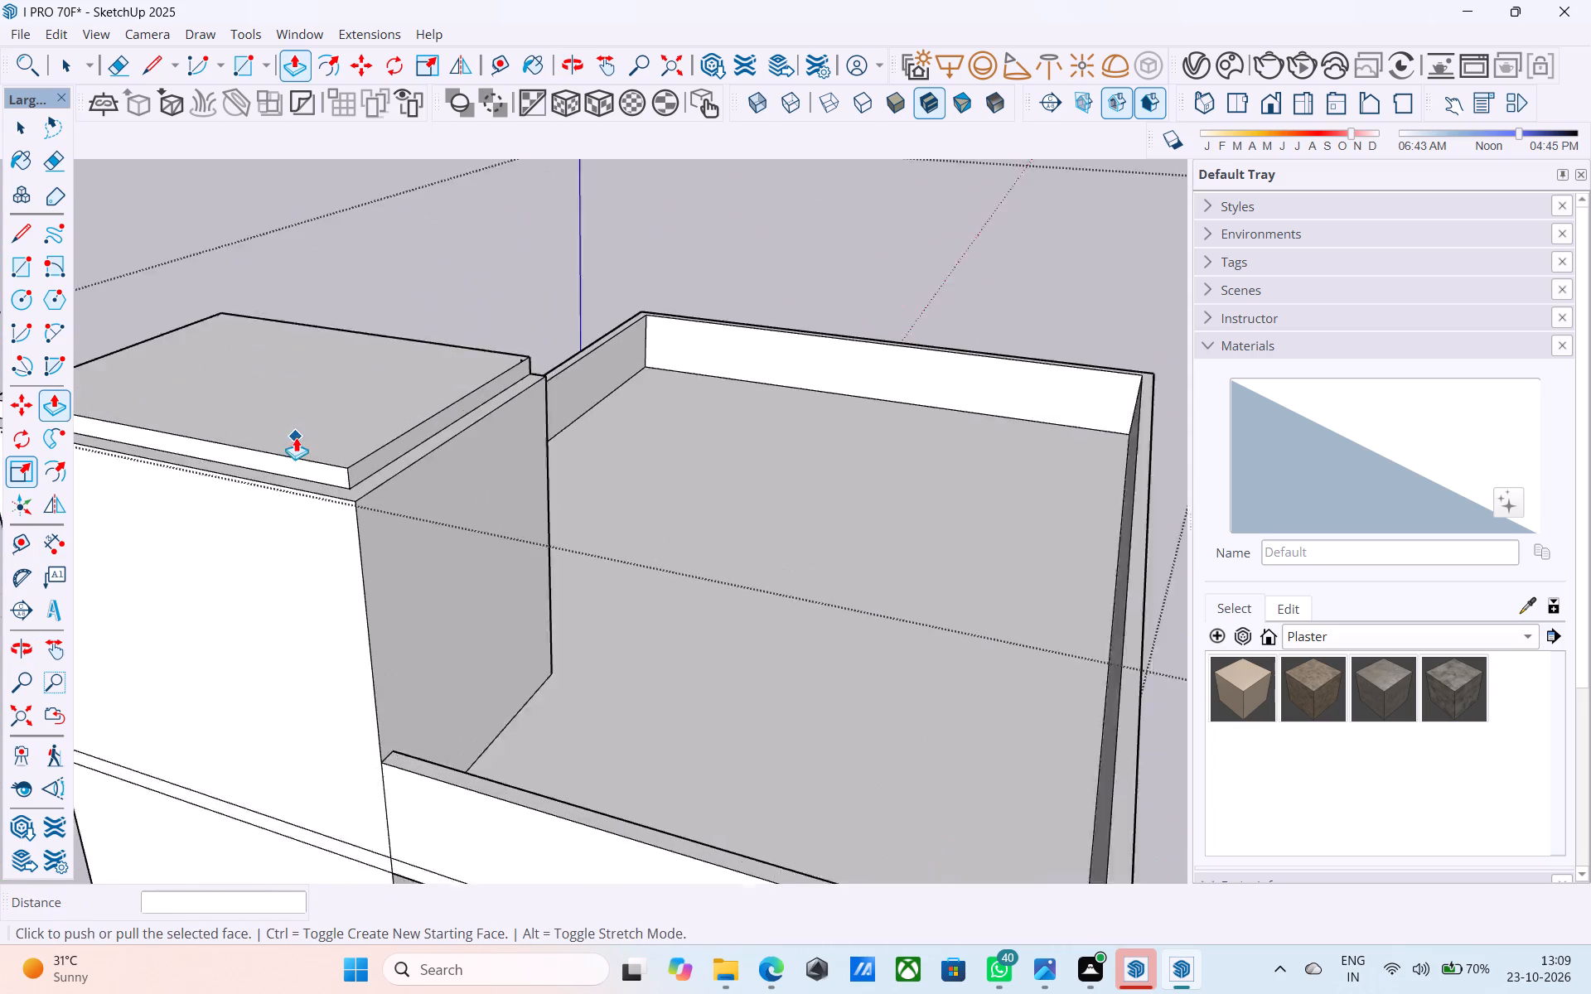
{"action": "scroll", "coordinate": [296, 437], "scroll_direction": "up", "scroll_amount": 4}
{"action": "key", "text": "space"}
{"action": "left_click", "coordinate": [291, 480]}
{"action": "key", "text": "p"}
{"action": "left_click", "coordinate": [291, 480]}
{"action": "left_click", "coordinate": [302, 542]}
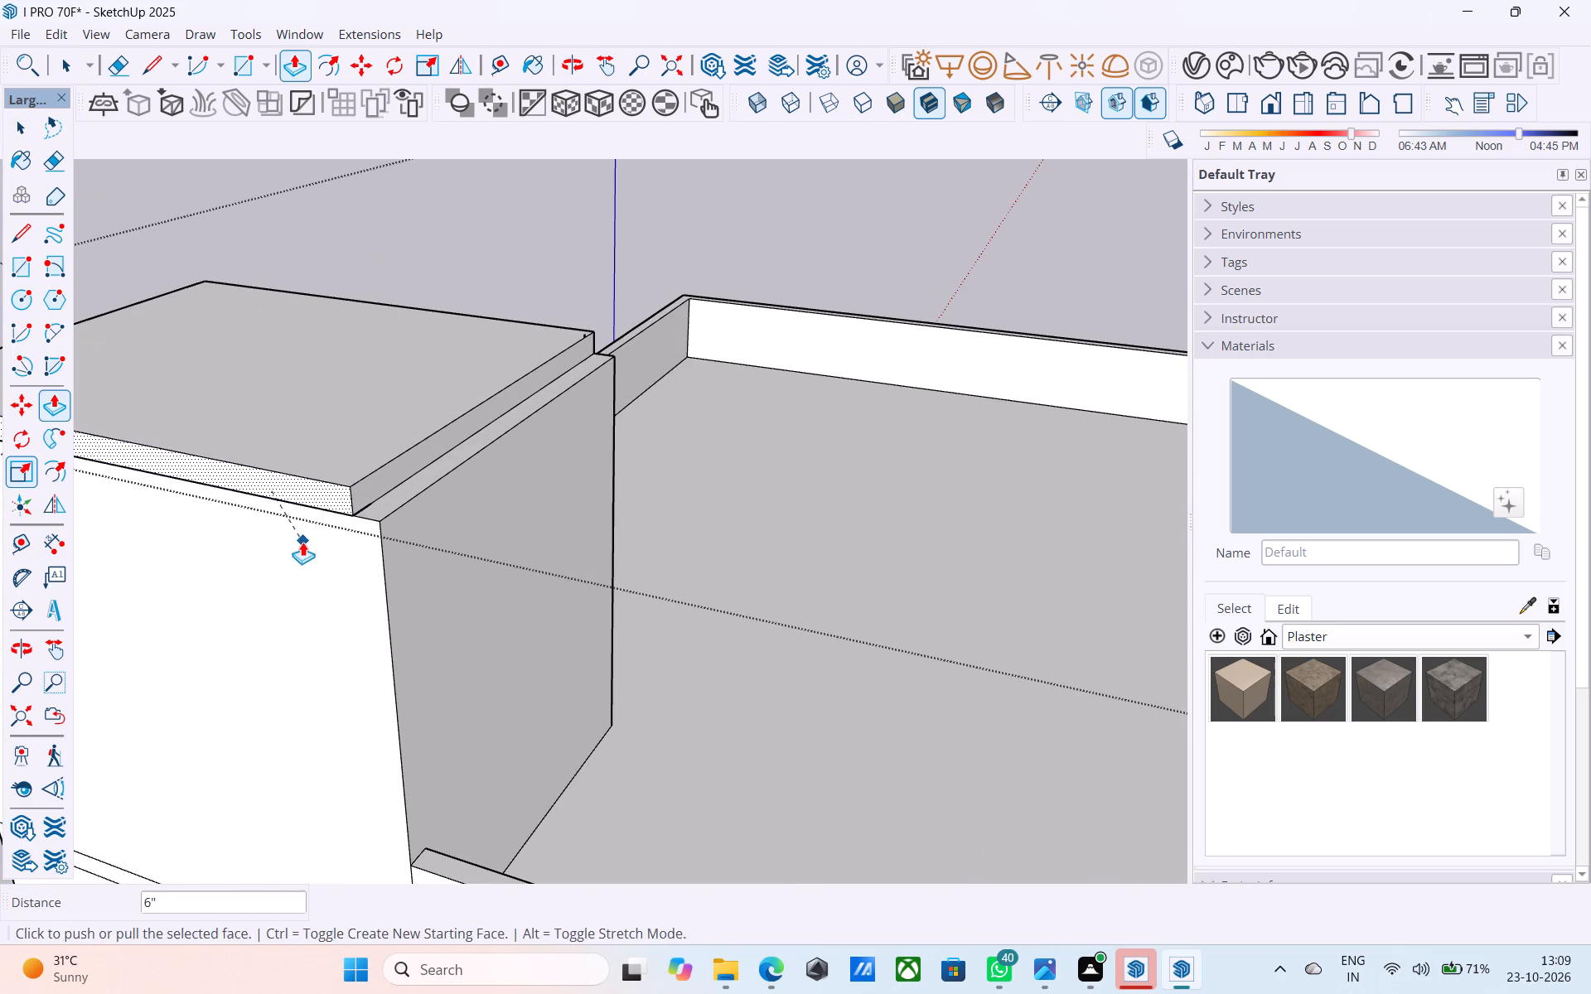
Push/Pull the tower slab's last recessed side, above the wall beside the front parapet, outward 6" until flush with that wall.
{"action": "key", "text": "space"}
{"action": "scroll", "coordinate": [402, 466], "scroll_direction": "up", "scroll_amount": 3}
{"action": "left_click", "coordinate": [402, 466]}
{"action": "key", "text": "p"}
{"action": "left_click", "coordinate": [402, 466]}
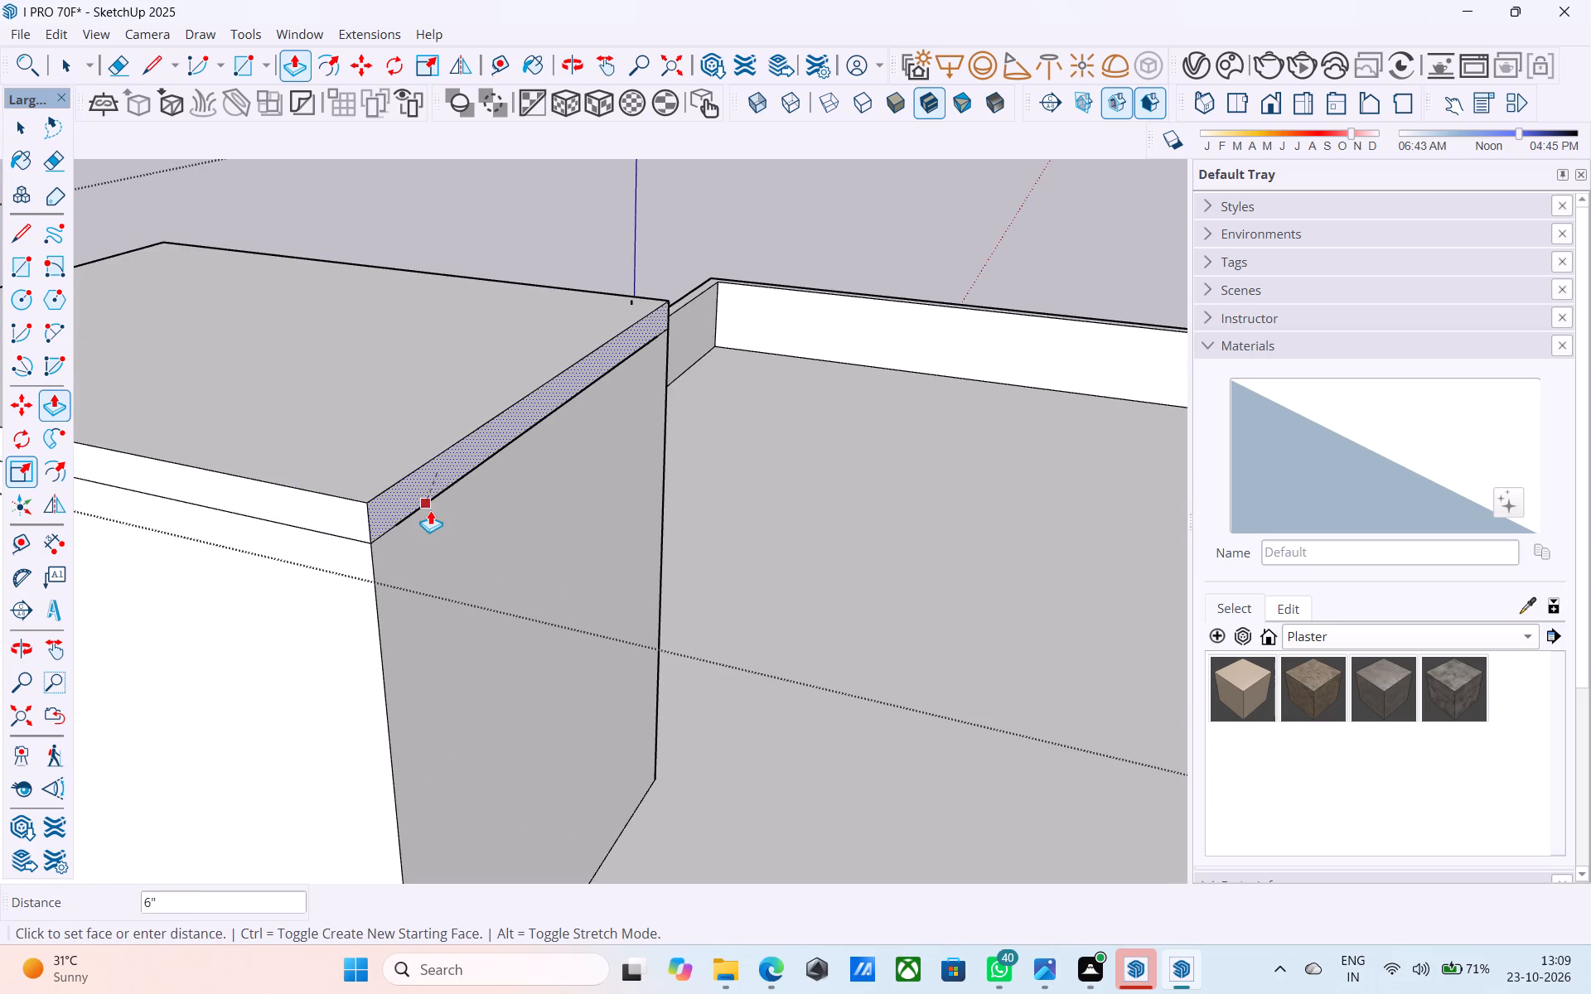
{"action": "left_click", "coordinate": [430, 510]}
Examine the closed stair tower, the roof parapet, the balconies and the compound wall from all around the building.
{"action": "scroll", "coordinate": [432, 511], "scroll_direction": "down", "scroll_amount": 10}
{"action": "middle_click_drag", "start_coordinate": [453, 552], "coordinate": [412, 501]}
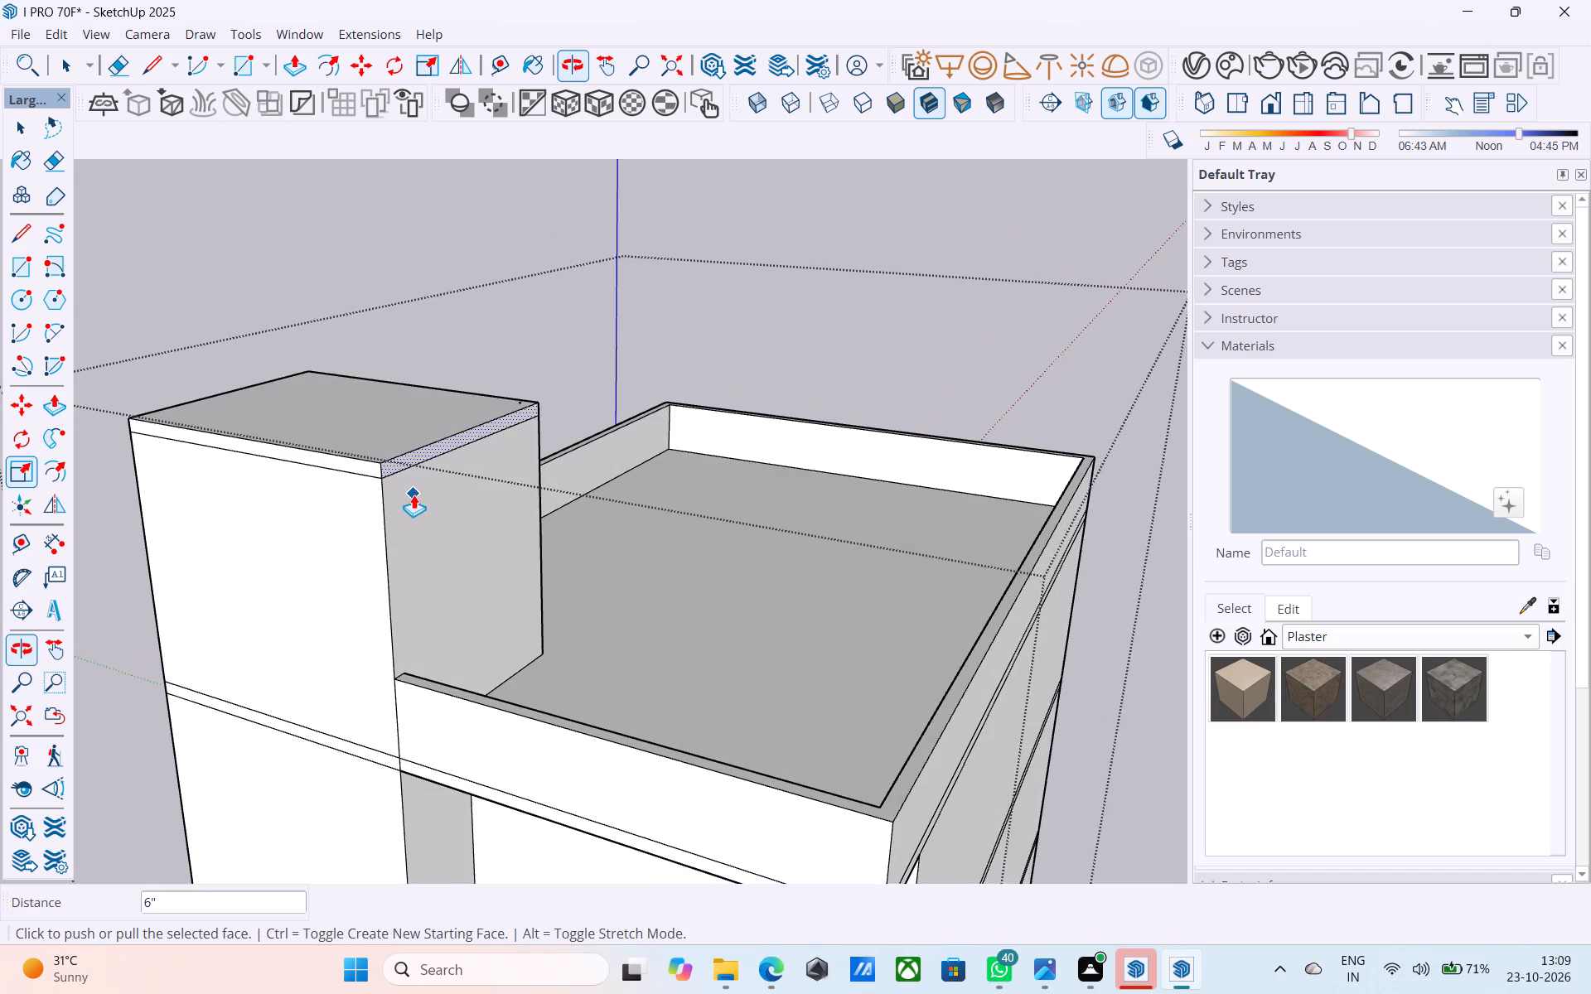
{"action": "scroll", "coordinate": [413, 495], "scroll_direction": "down", "scroll_amount": 6}
{"action": "middle_click_drag", "start_coordinate": [413, 495], "coordinate": [646, 255]}
{"action": "scroll", "coordinate": [642, 257], "scroll_direction": "down", "scroll_amount": 5}
{"action": "middle_click_drag", "start_coordinate": [614, 545], "coordinate": [602, 466], "text": "shift"}
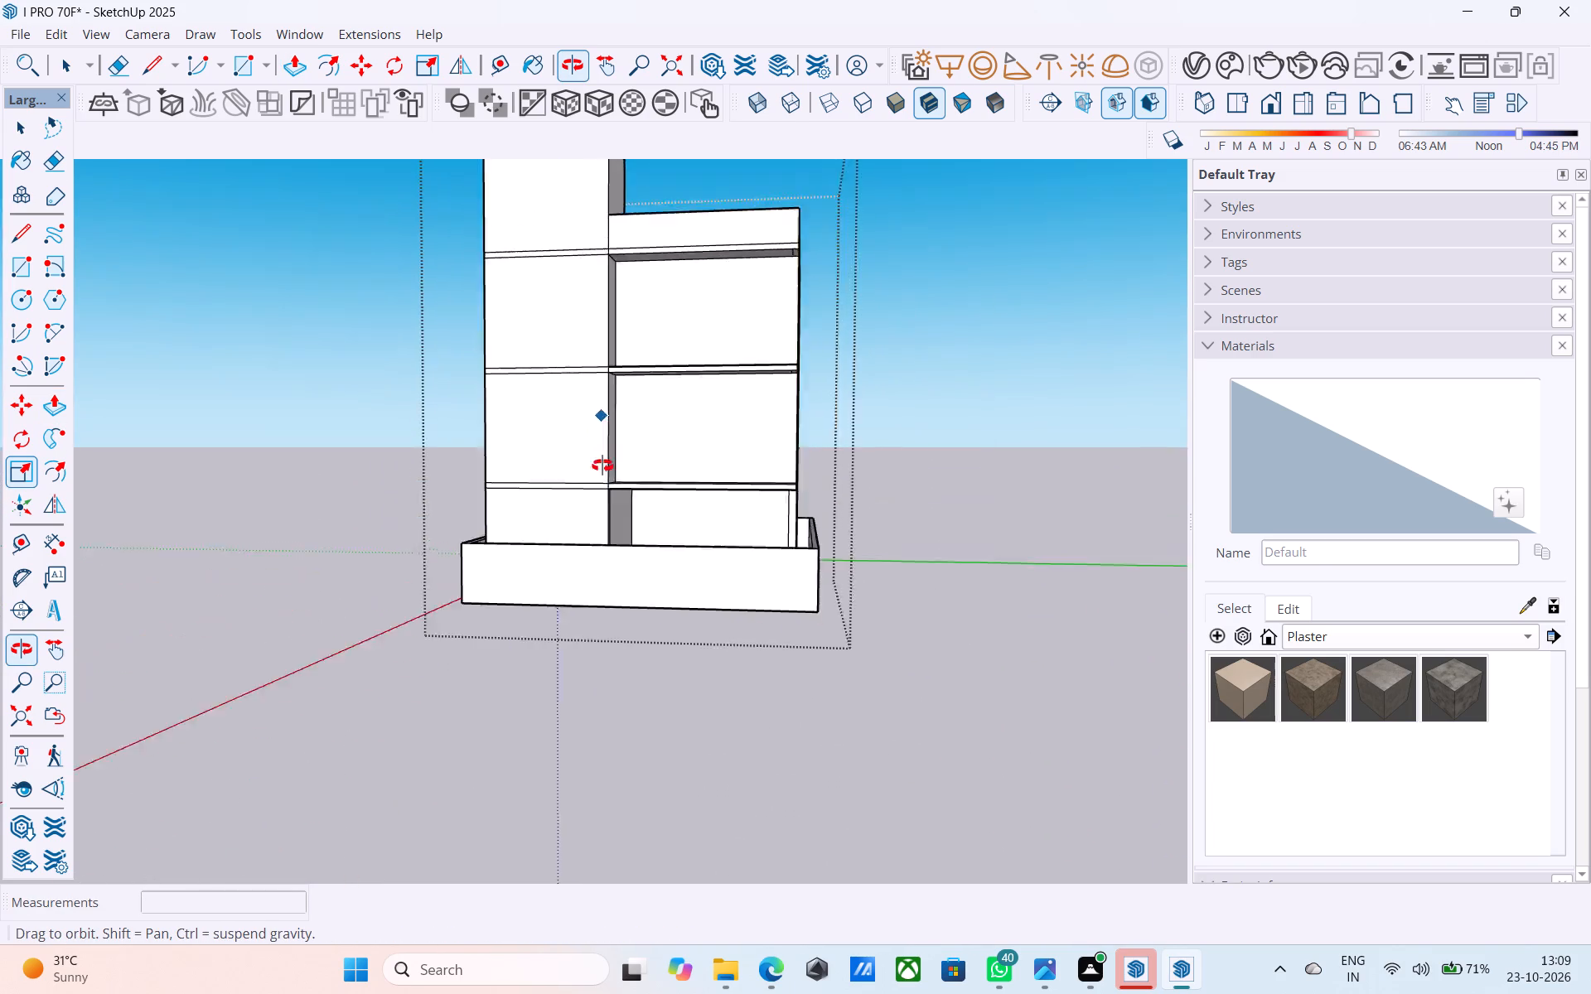
{"action": "middle_click_drag", "start_coordinate": [602, 466], "coordinate": [444, 586], "text": "shift"}
{"action": "scroll", "coordinate": [462, 584], "scroll_direction": "up", "scroll_amount": 1}
{"action": "scroll", "coordinate": [460, 492], "scroll_direction": "up", "scroll_amount": 5}
{"action": "middle_click_drag", "start_coordinate": [429, 468], "coordinate": [487, 422]}
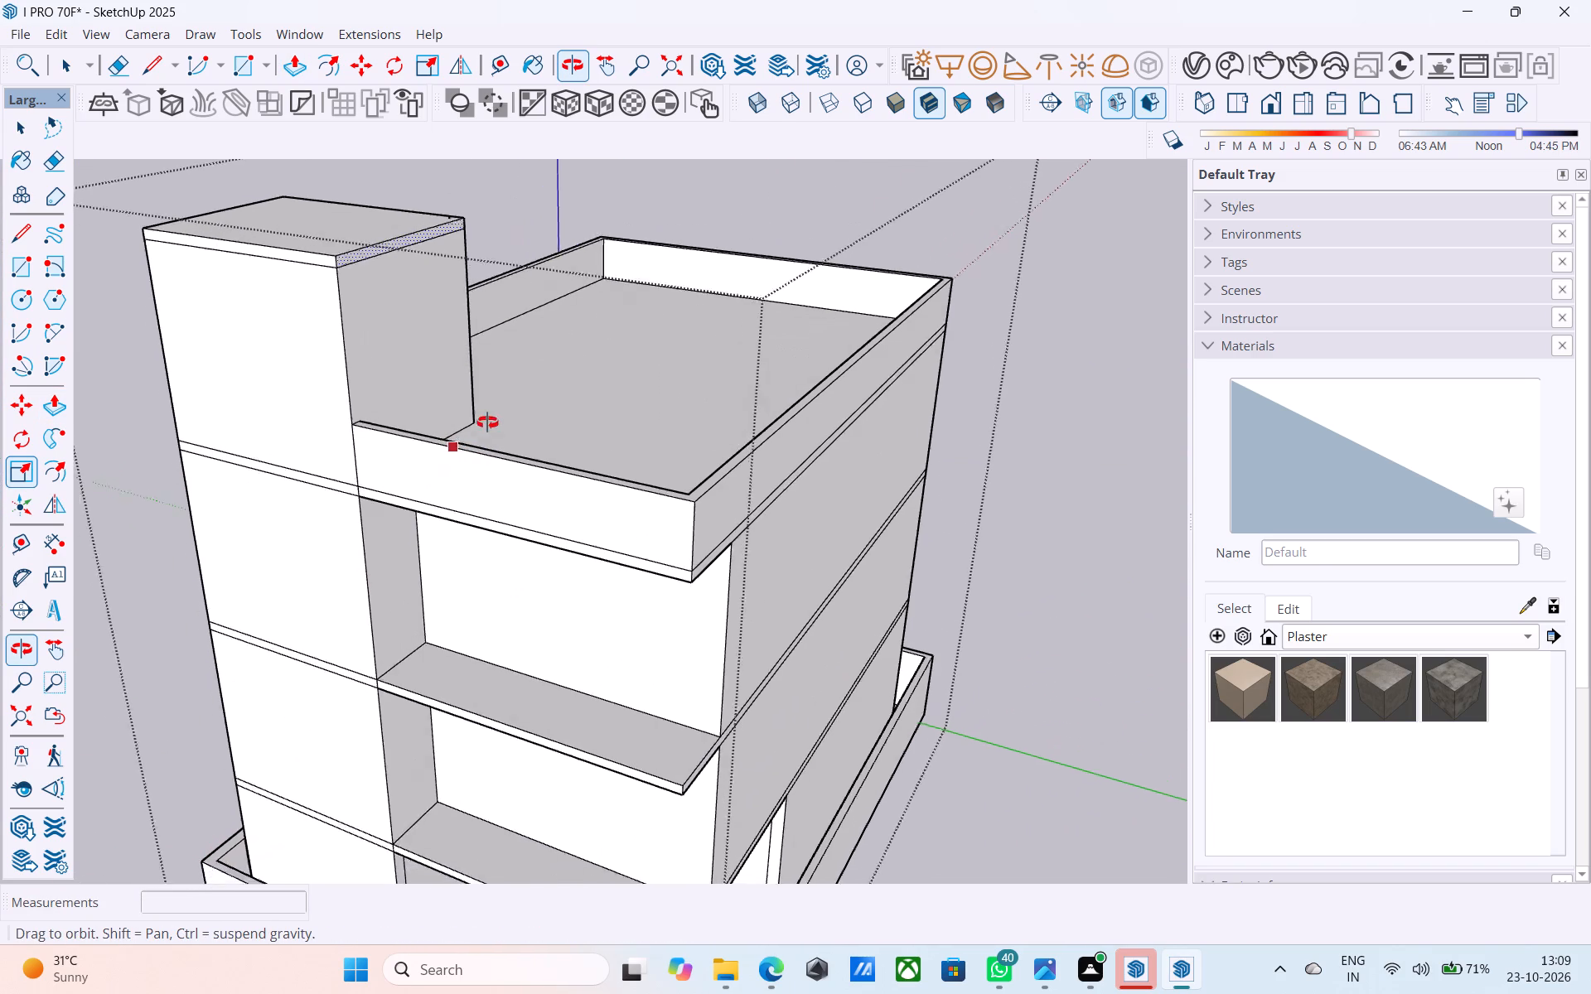
{"action": "middle_click_drag", "start_coordinate": [487, 422], "coordinate": [543, 343]}
{"action": "scroll", "coordinate": [534, 373], "scroll_direction": "up", "scroll_amount": 1}
{"action": "middle_click_drag", "start_coordinate": [543, 343], "coordinate": [632, 412]}
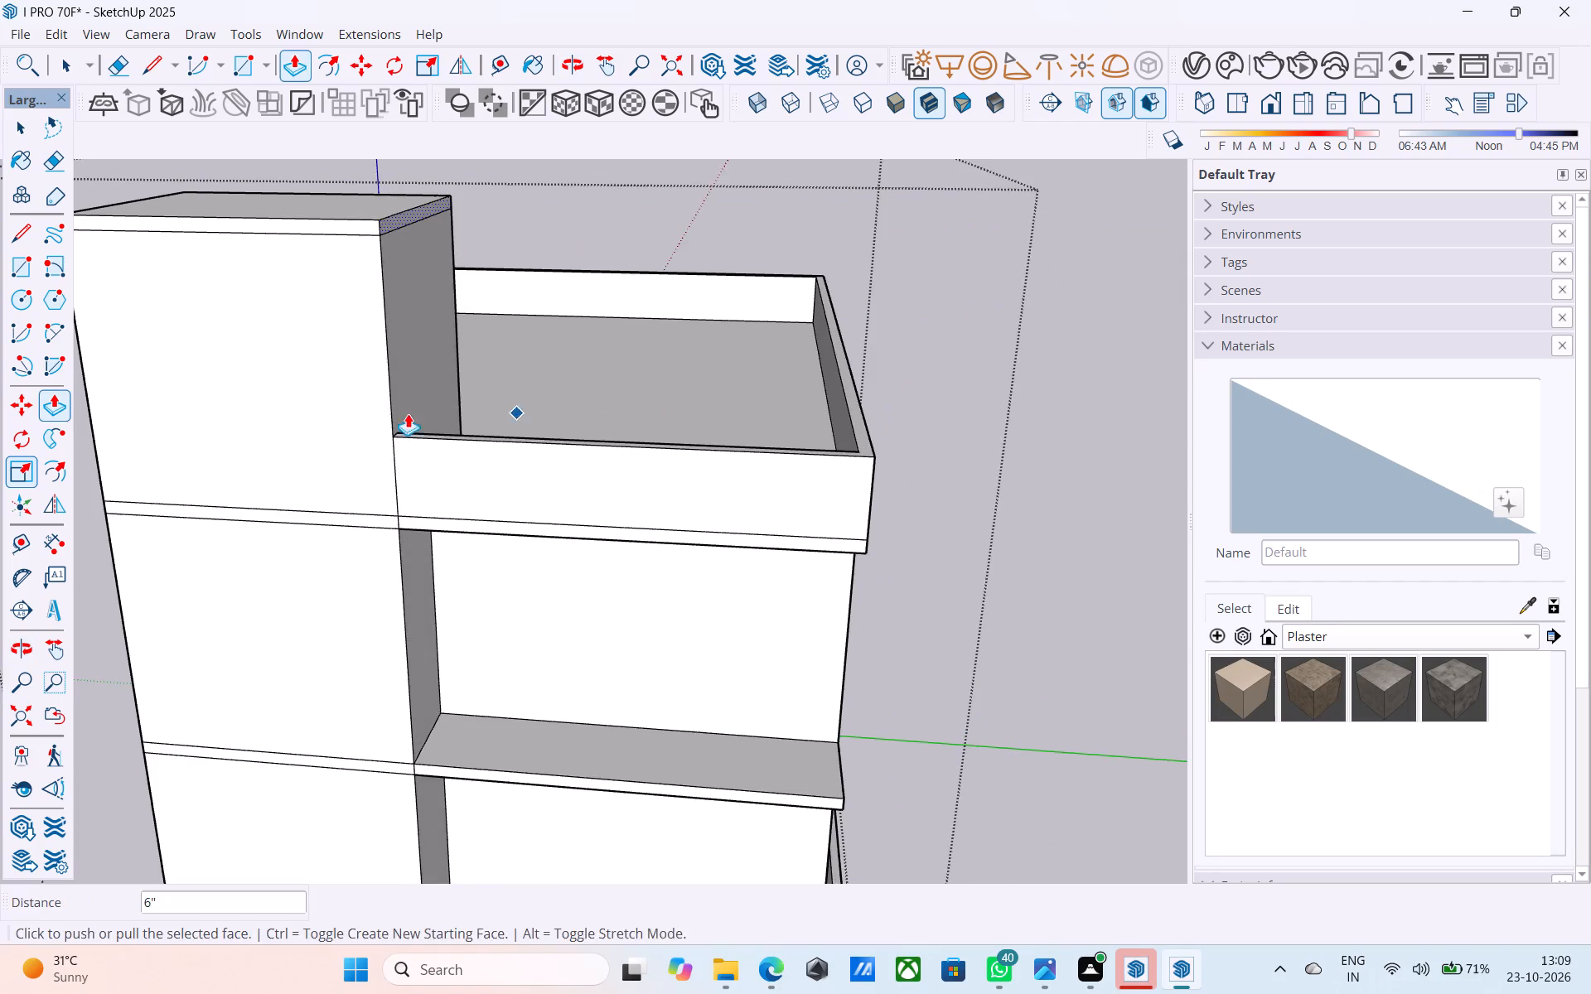
{"action": "middle_click_drag", "start_coordinate": [396, 413], "coordinate": [80, 526], "text": "shift"}
{"action": "scroll", "coordinate": [678, 492], "scroll_direction": "down", "scroll_amount": 5}
{"action": "middle_click_drag", "start_coordinate": [642, 499], "coordinate": [14, 628], "text": "shift"}
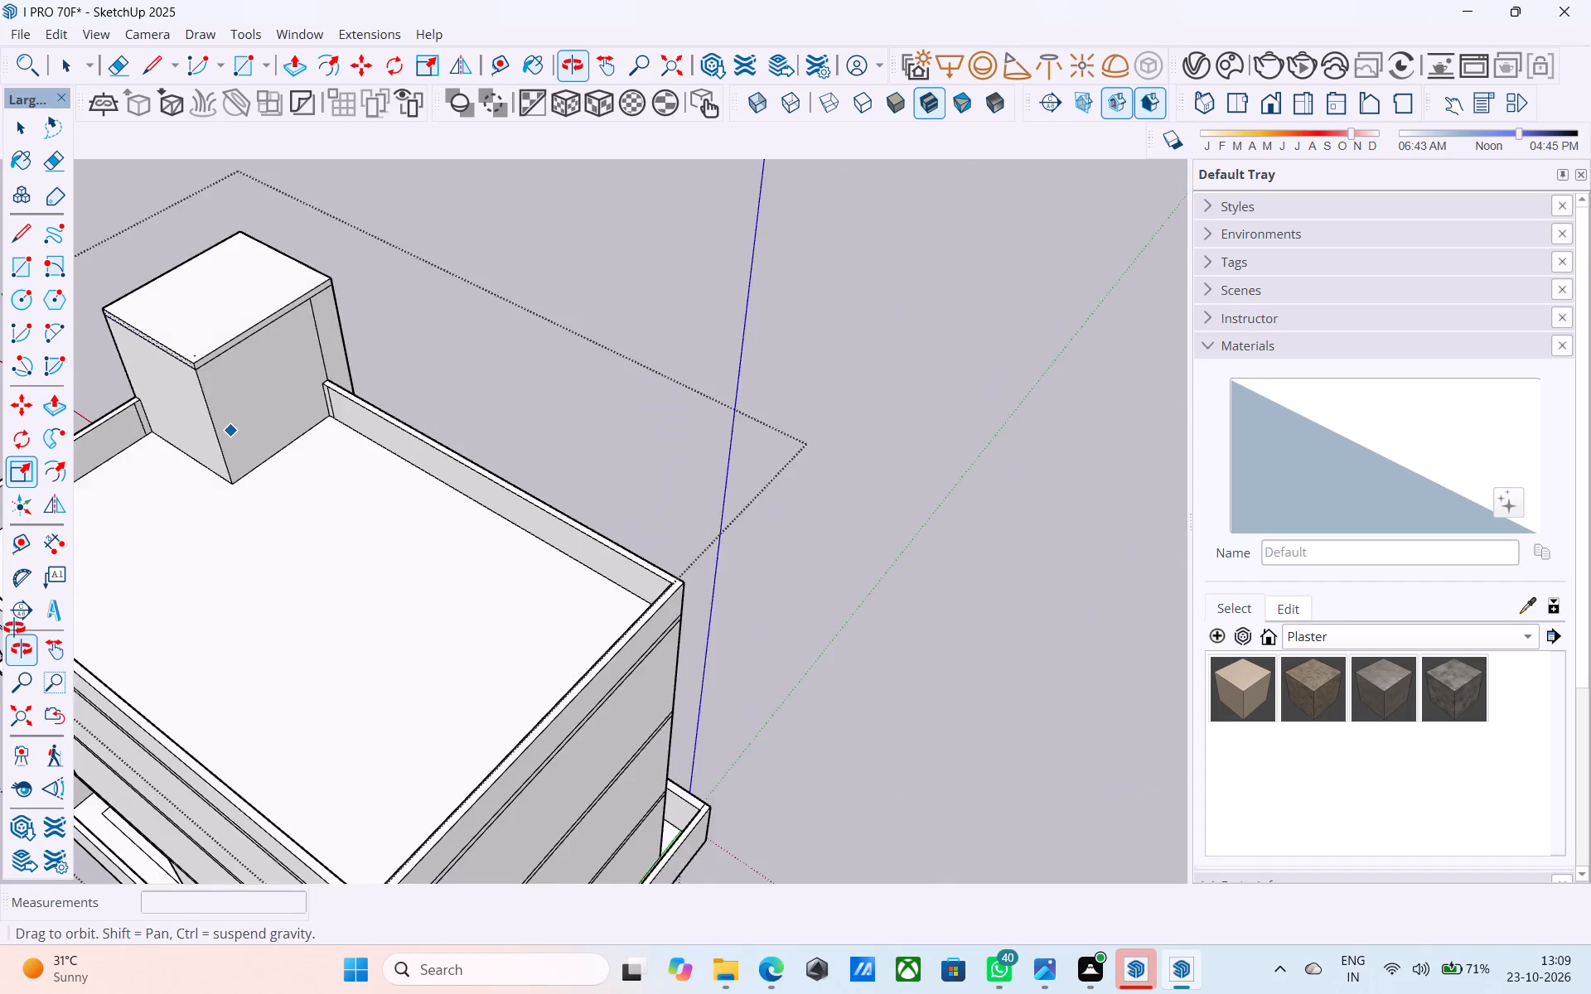
{"action": "middle_click_drag", "start_coordinate": [14, 628], "coordinate": [770, 438], "text": "shift"}
{"action": "scroll", "coordinate": [770, 438], "scroll_direction": "up", "scroll_amount": 5}
{"action": "scroll", "coordinate": [768, 437], "scroll_direction": "down", "scroll_amount": 1}
{"action": "middle_click_drag", "start_coordinate": [762, 466], "coordinate": [683, 502], "text": "shift"}
{"action": "scroll", "coordinate": [635, 489], "scroll_direction": "down", "scroll_amount": 6}
{"action": "middle_click_drag", "start_coordinate": [606, 508], "coordinate": [558, 442], "text": "shift"}
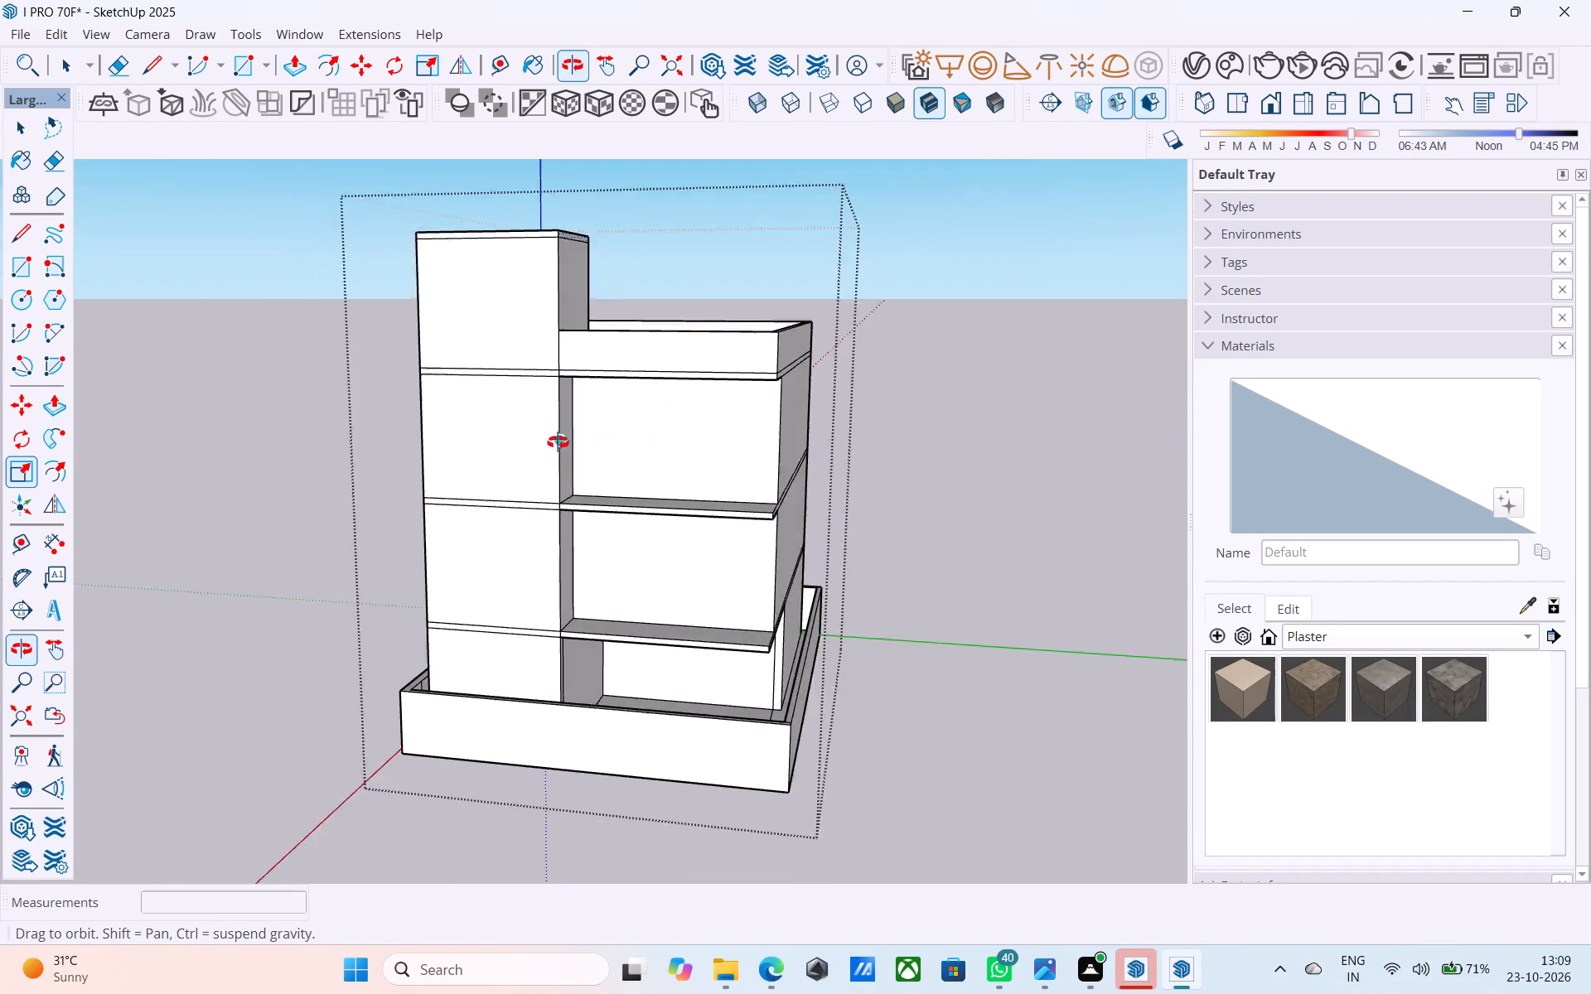
{"action": "middle_click_drag", "start_coordinate": [558, 442], "coordinate": [497, 359], "text": "shift"}
{"action": "scroll", "coordinate": [438, 635], "scroll_direction": "up", "scroll_amount": 6}
{"action": "middle_click_drag", "start_coordinate": [583, 596], "coordinate": [583, 647], "text": "shift"}
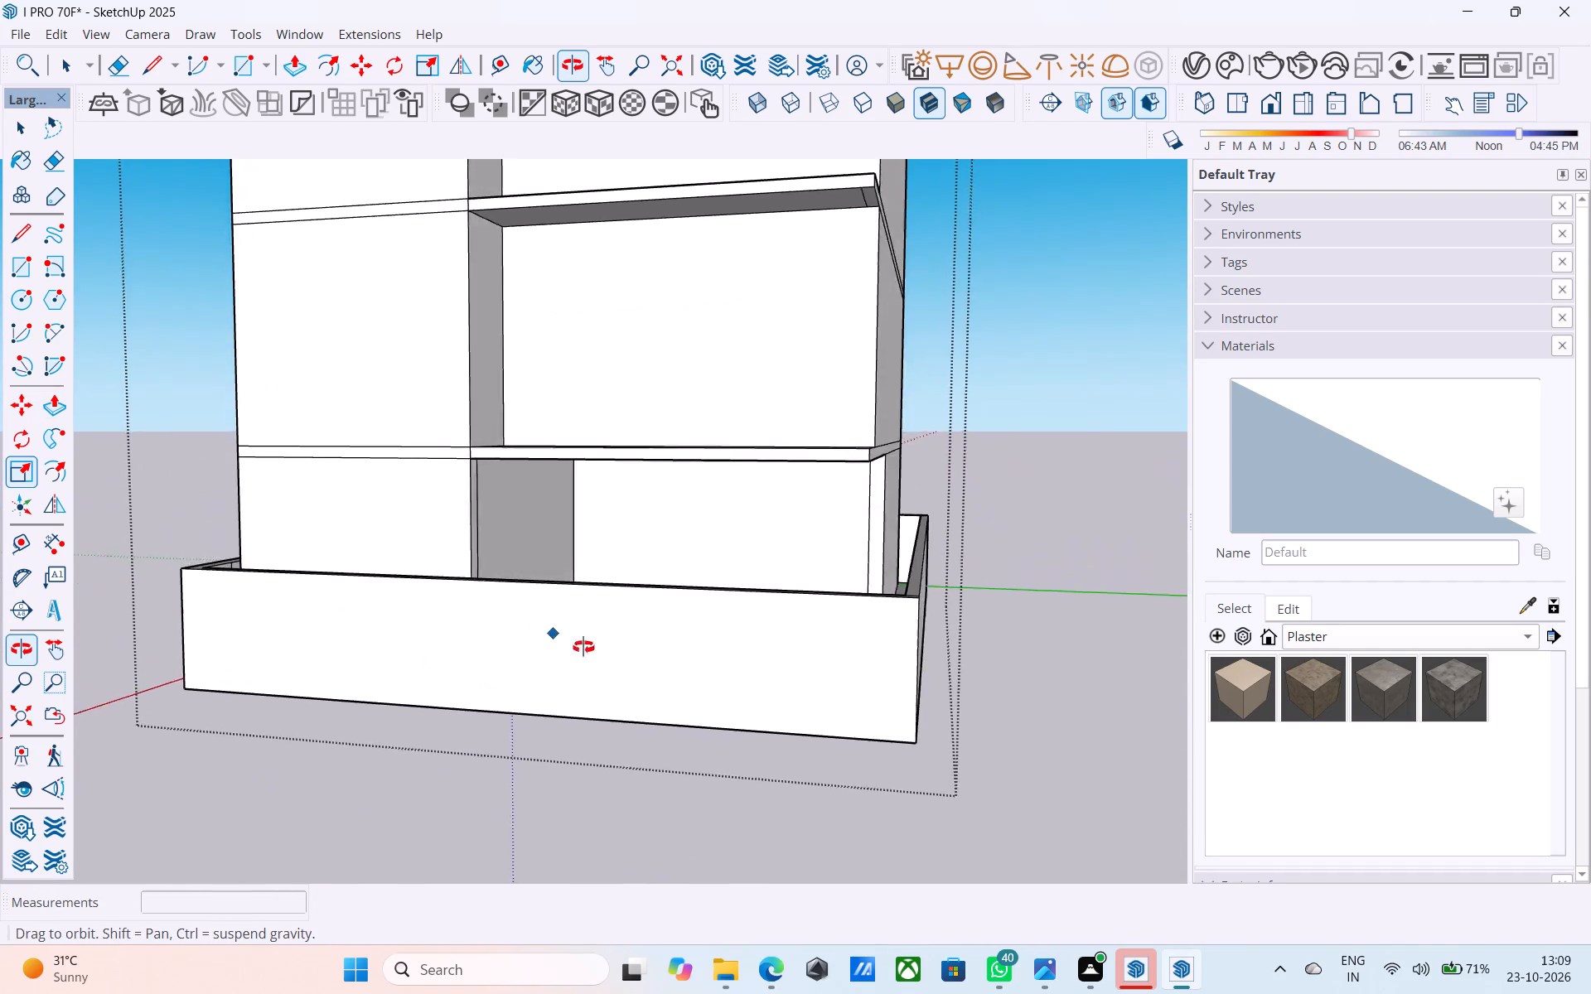
{"action": "middle_click_drag", "start_coordinate": [583, 647], "coordinate": [728, 649], "text": "shift"}
{"action": "middle_click_drag", "start_coordinate": [664, 635], "coordinate": [564, 762]}
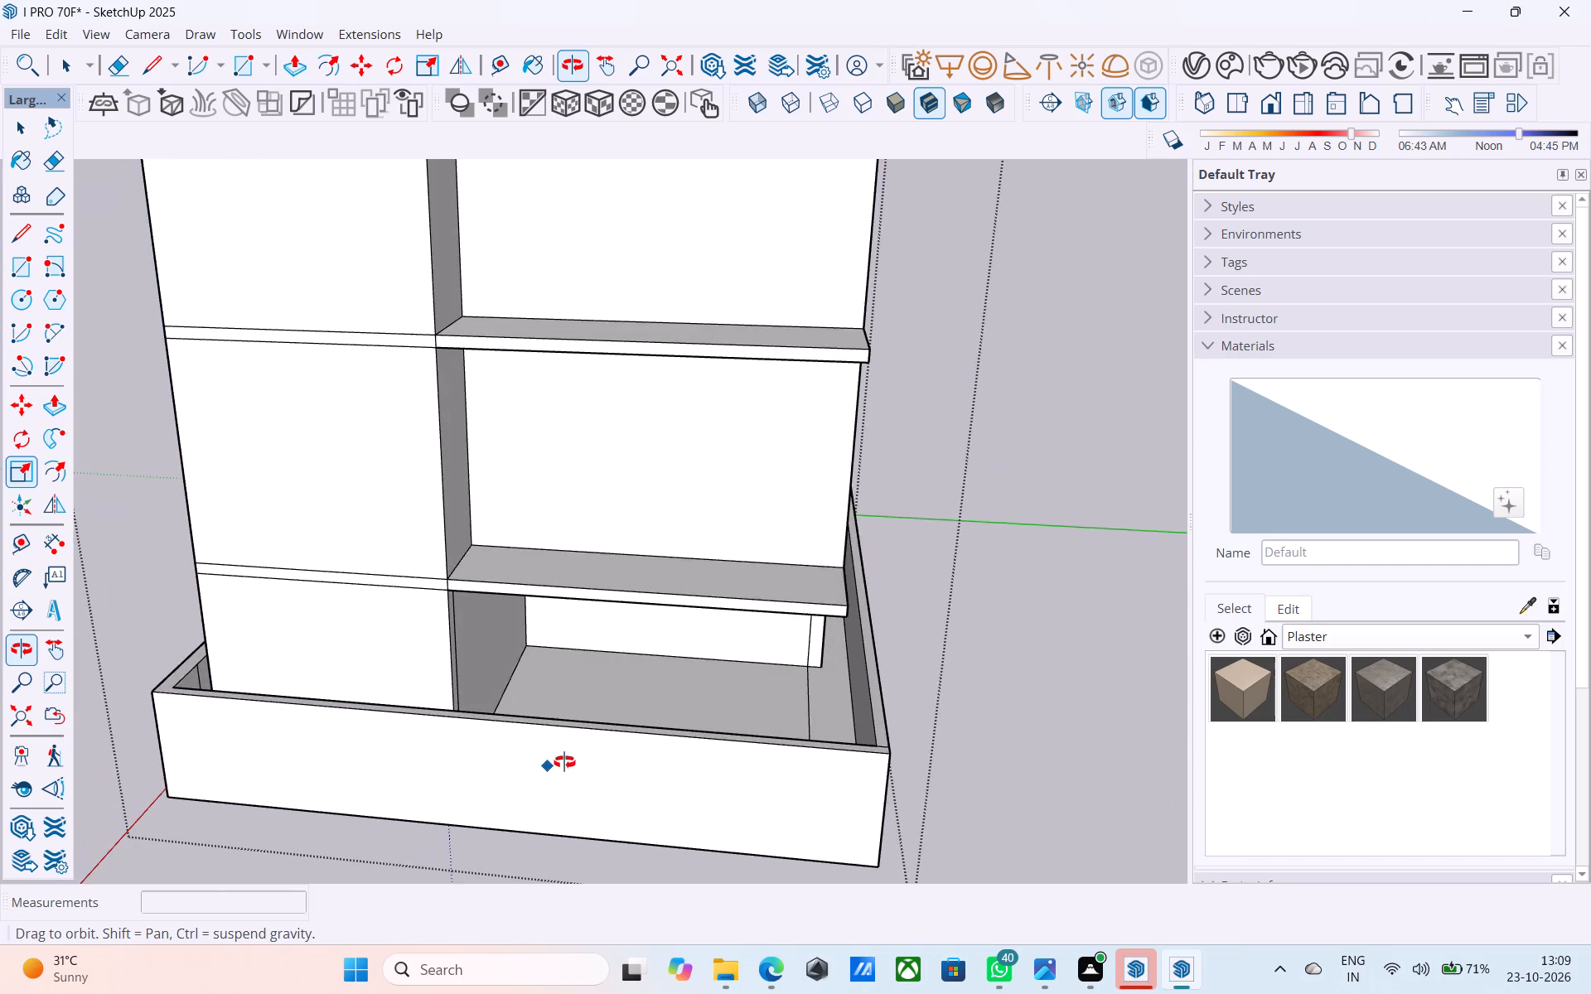
{"action": "middle_click_drag", "start_coordinate": [564, 762], "coordinate": [569, 823]}
{"action": "middle_click_drag", "start_coordinate": [556, 802], "coordinate": [221, 687], "text": "shift"}
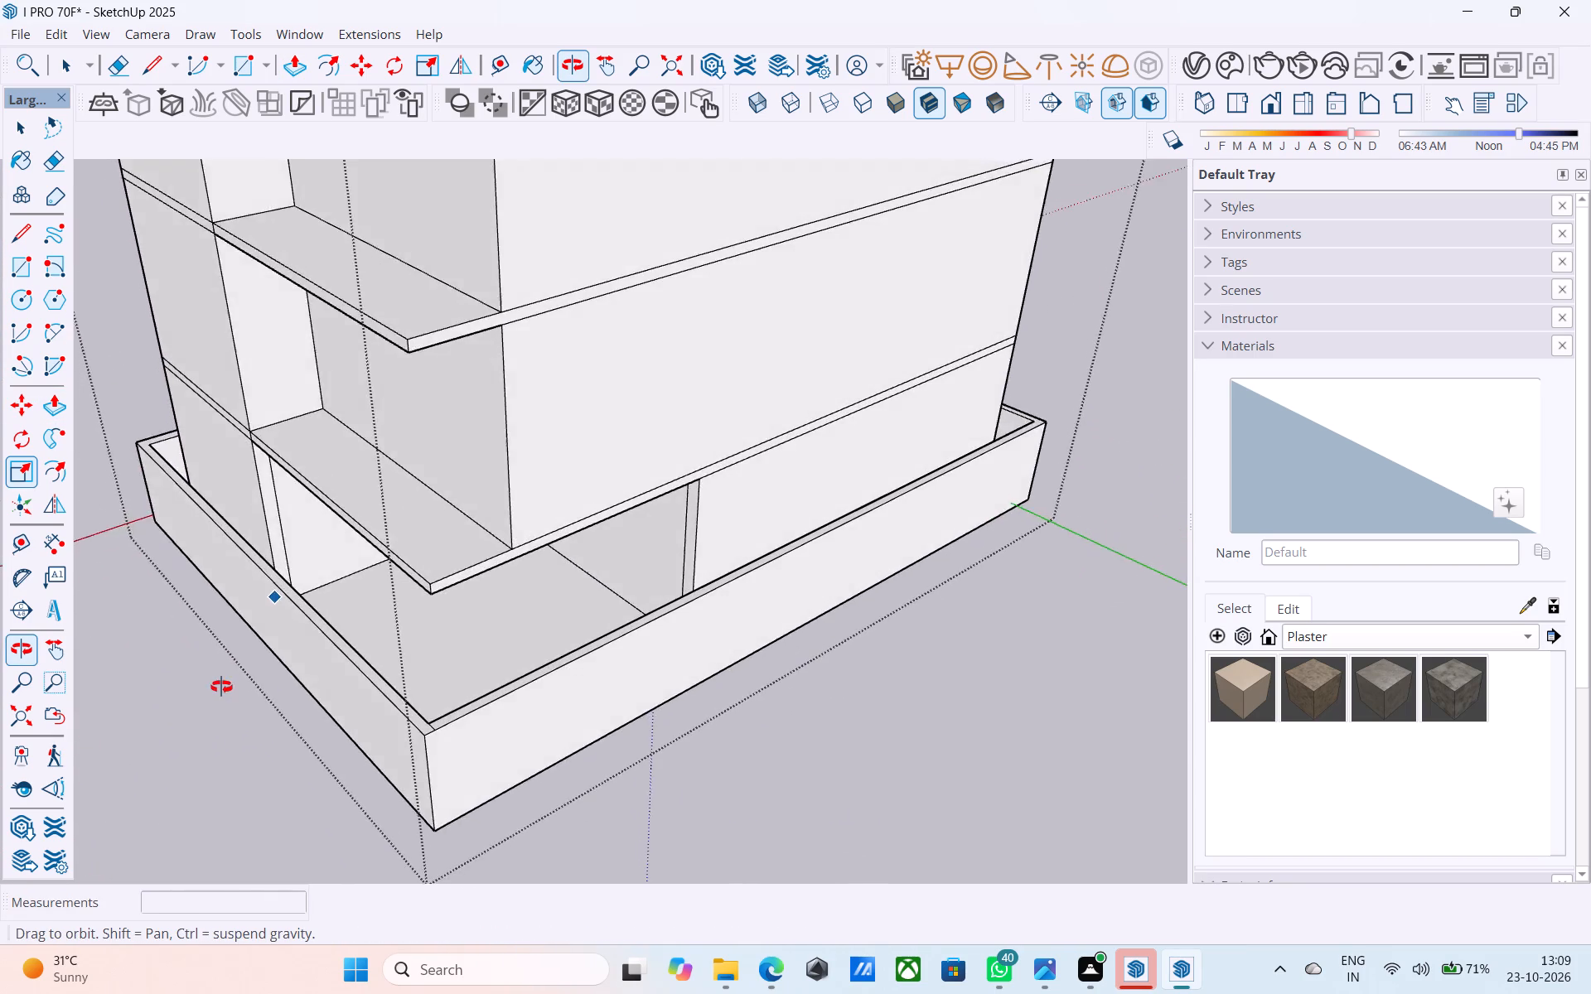
{"action": "middle_click_drag", "start_coordinate": [221, 687], "coordinate": [314, 649], "text": "shift"}
Set the camera's field of view to about 47.6 degrees.
{"action": "left_click", "coordinate": [60, 783]}
{"action": "left_click_drag", "start_coordinate": [389, 559], "coordinate": [322, 670]}
Examine the compound wall and the open ground-floor area behind it from the front and the side.
{"action": "middle_click_drag", "start_coordinate": [331, 670], "coordinate": [402, 633]}
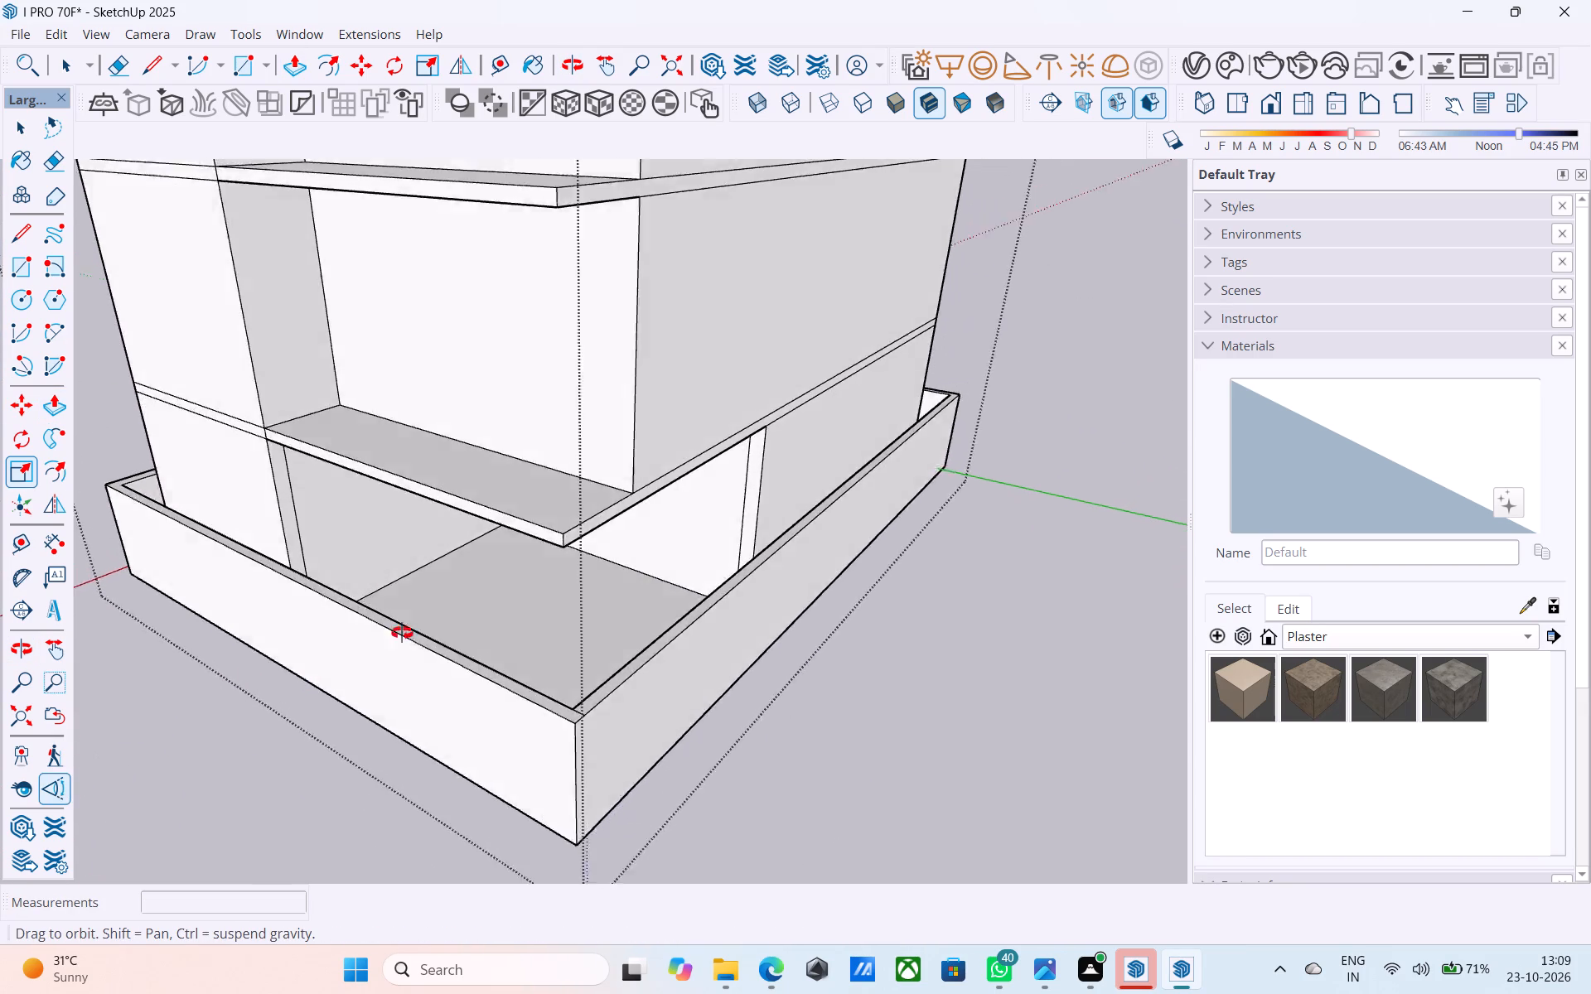
{"action": "middle_click_drag", "start_coordinate": [402, 633], "coordinate": [737, 609]}
{"action": "middle_click_drag", "start_coordinate": [670, 581], "coordinate": [558, 466], "text": "shift"}
{"action": "scroll", "coordinate": [551, 466], "scroll_direction": "down", "scroll_amount": 5}
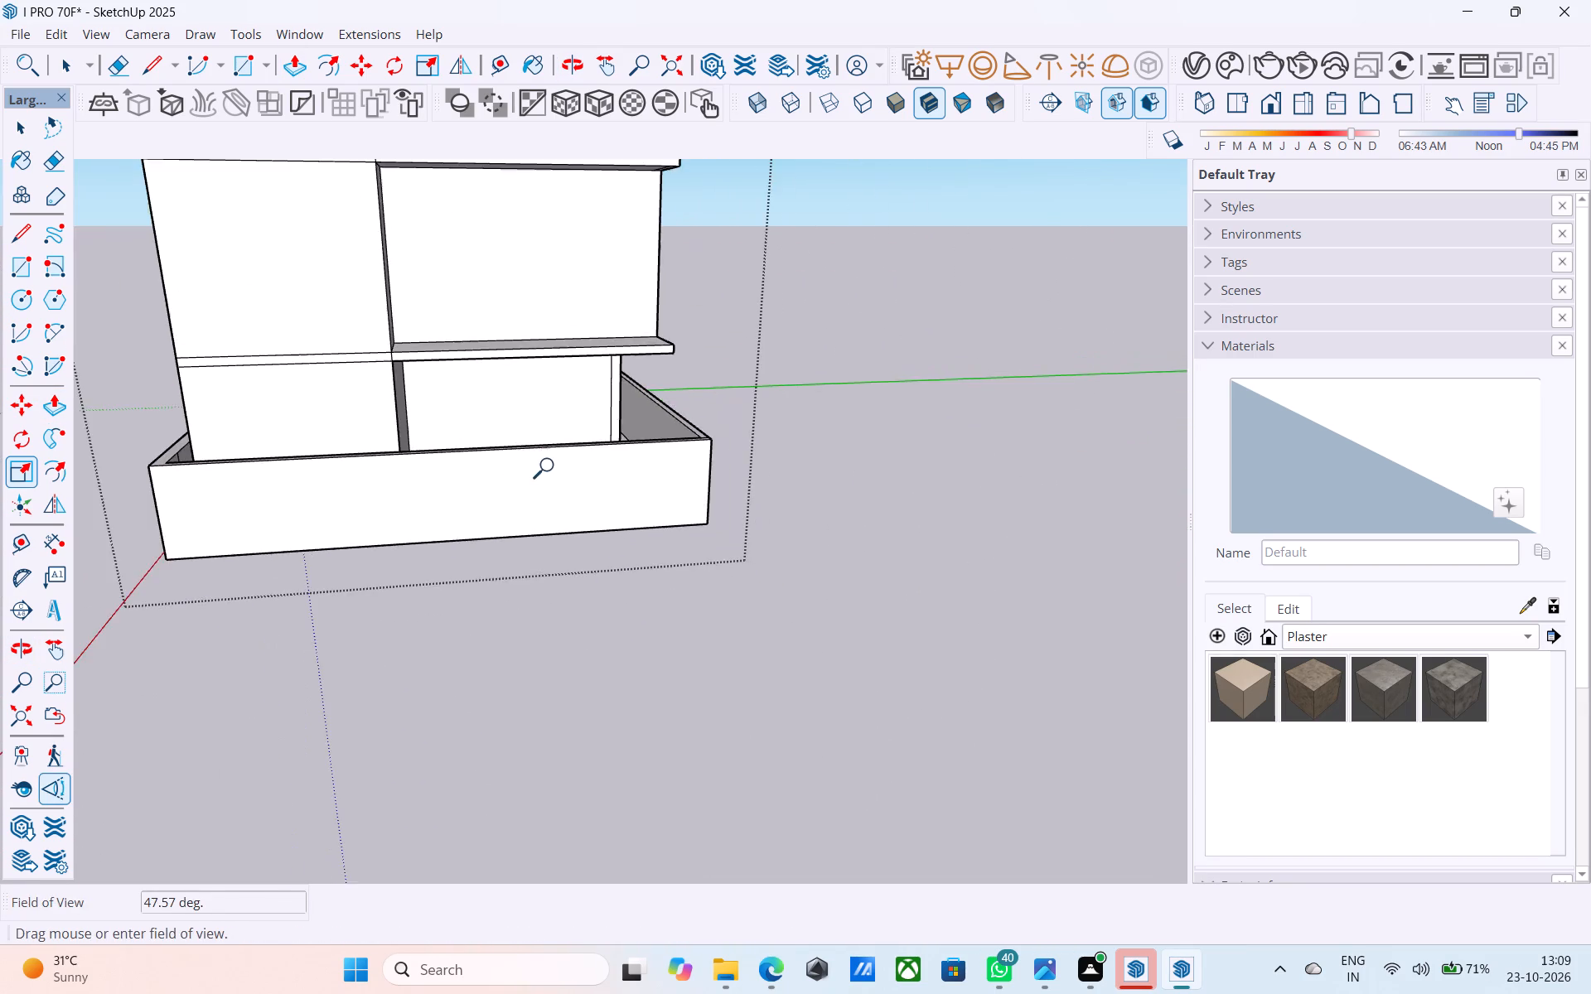
{"action": "middle_click_drag", "start_coordinate": [543, 514], "coordinate": [541, 536]}
{"action": "scroll", "coordinate": [541, 536], "scroll_direction": "down", "scroll_amount": 5}
{"action": "middle_click_drag", "start_coordinate": [541, 536], "coordinate": [464, 630]}
{"action": "scroll", "coordinate": [443, 583], "scroll_direction": "down", "scroll_amount": 3}
{"action": "middle_click_drag", "start_coordinate": [447, 584], "coordinate": [486, 639], "text": "shift"}
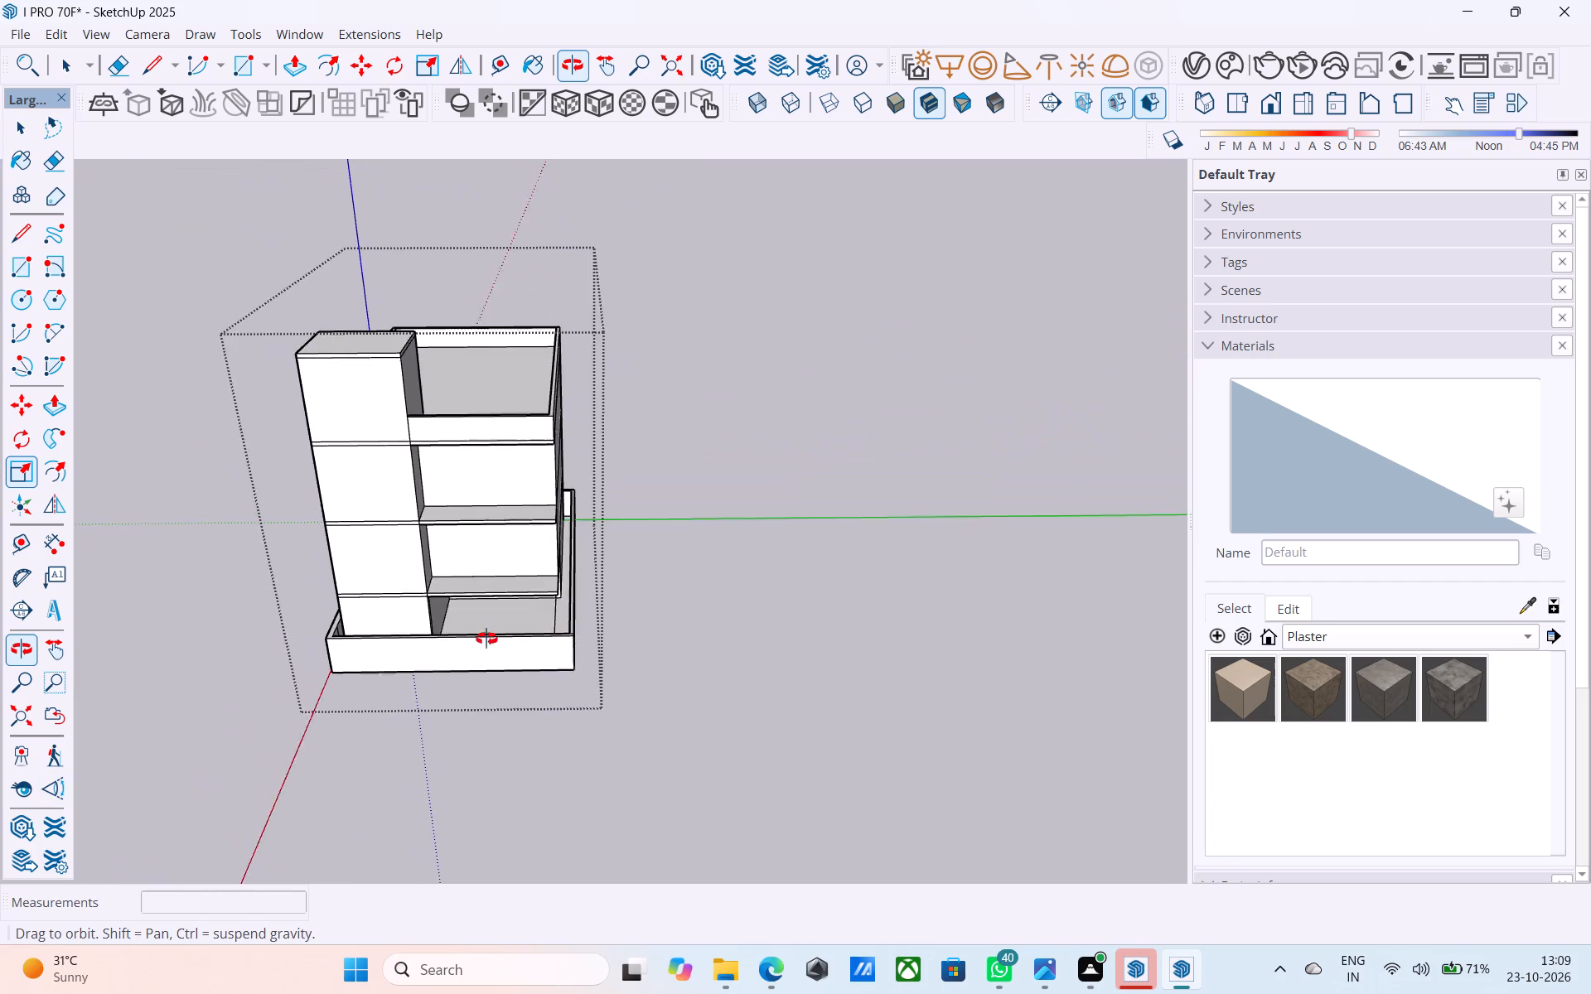
{"action": "middle_click_drag", "start_coordinate": [486, 639], "coordinate": [457, 668], "text": "shift"}
{"action": "scroll", "coordinate": [424, 658], "scroll_direction": "up", "scroll_amount": 9}
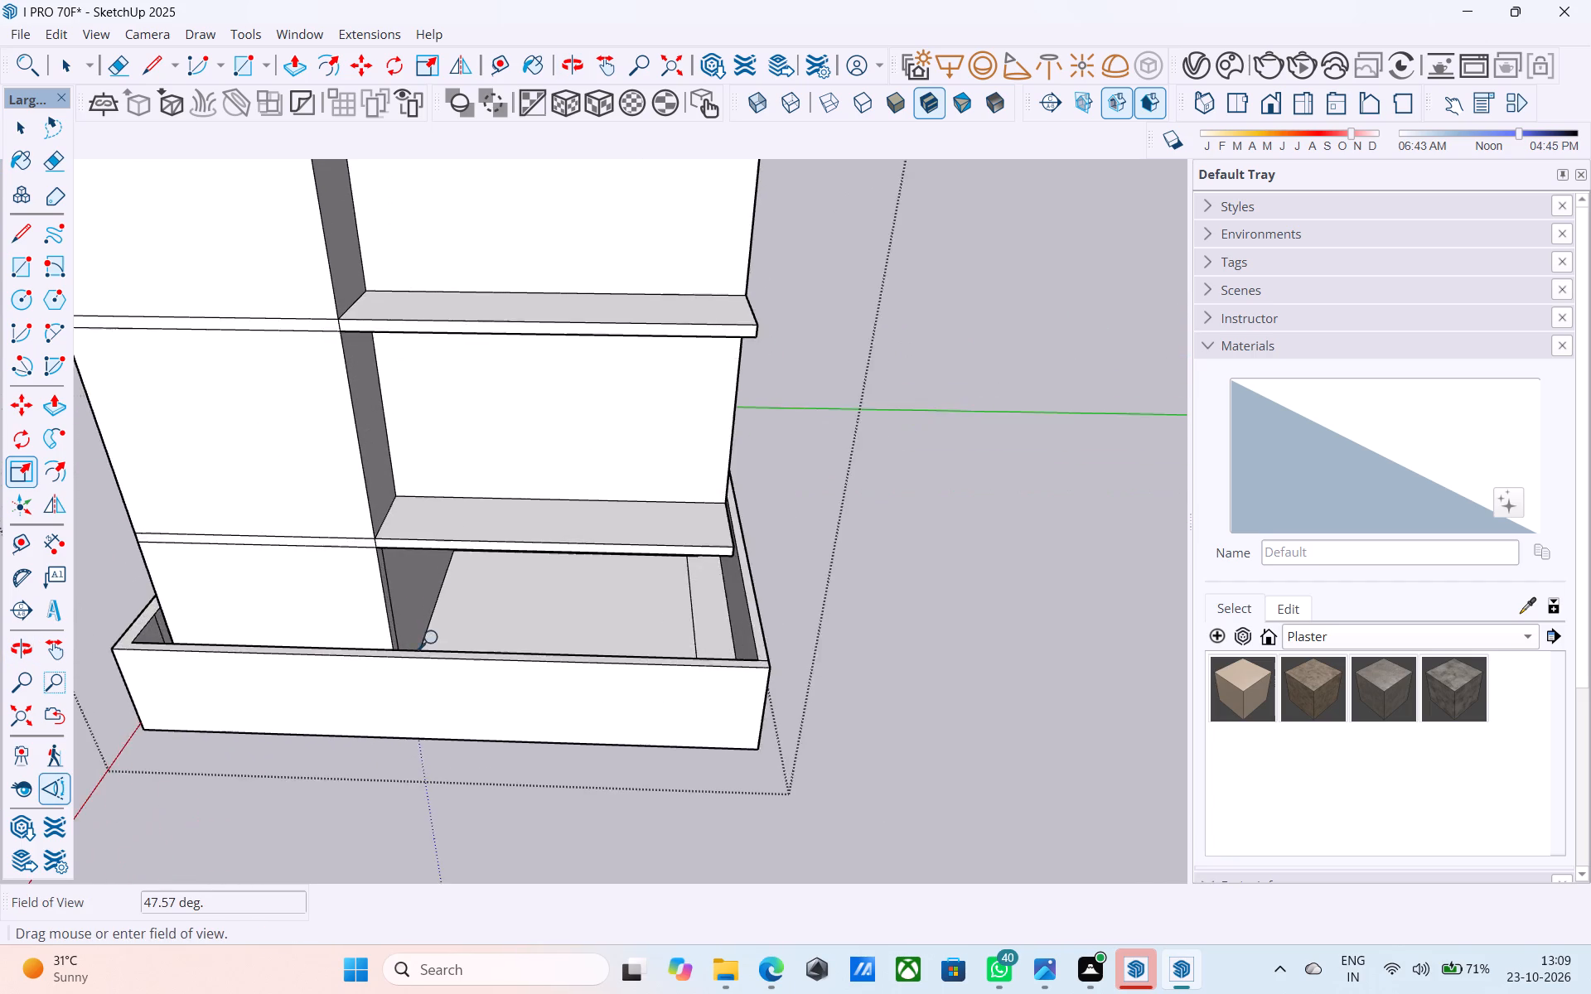
{"action": "middle_click_drag", "start_coordinate": [433, 637], "coordinate": [70, 610]}
{"action": "middle_click_drag", "start_coordinate": [405, 571], "coordinate": [268, 585]}
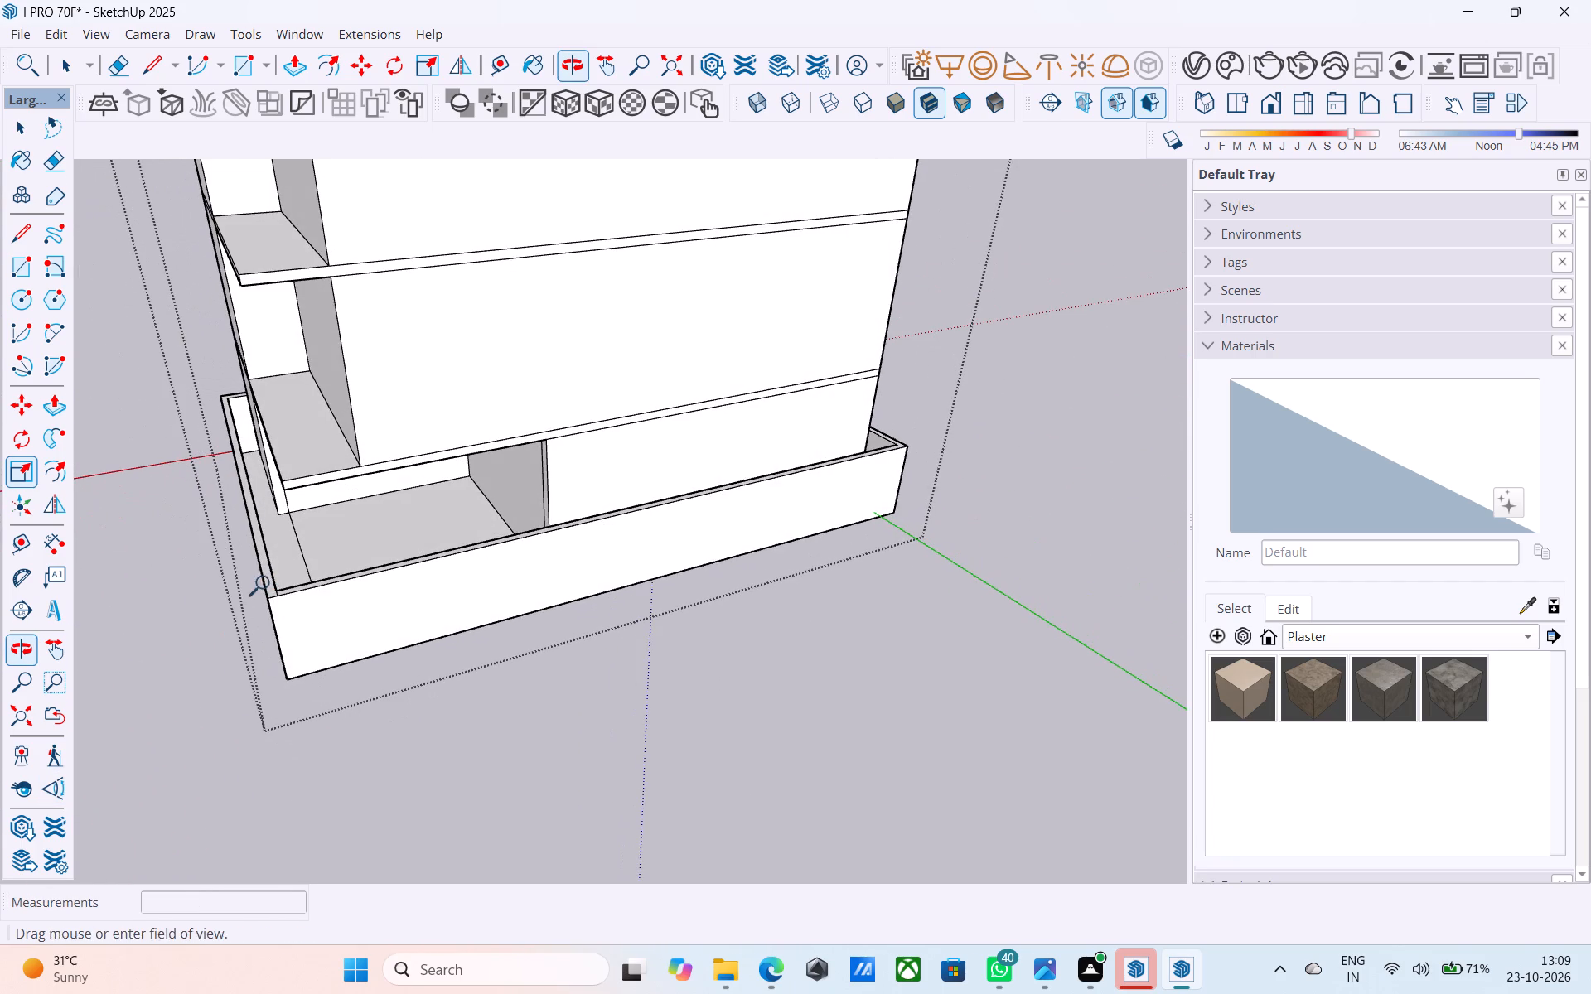
Measure the open ground-floor area from the corner column's base to the far inner wall corner with the Line tool.
{"action": "key", "text": "l"}
{"action": "scroll", "coordinate": [294, 534], "scroll_direction": "up", "scroll_amount": 8}
{"action": "left_click", "coordinate": [256, 496]}
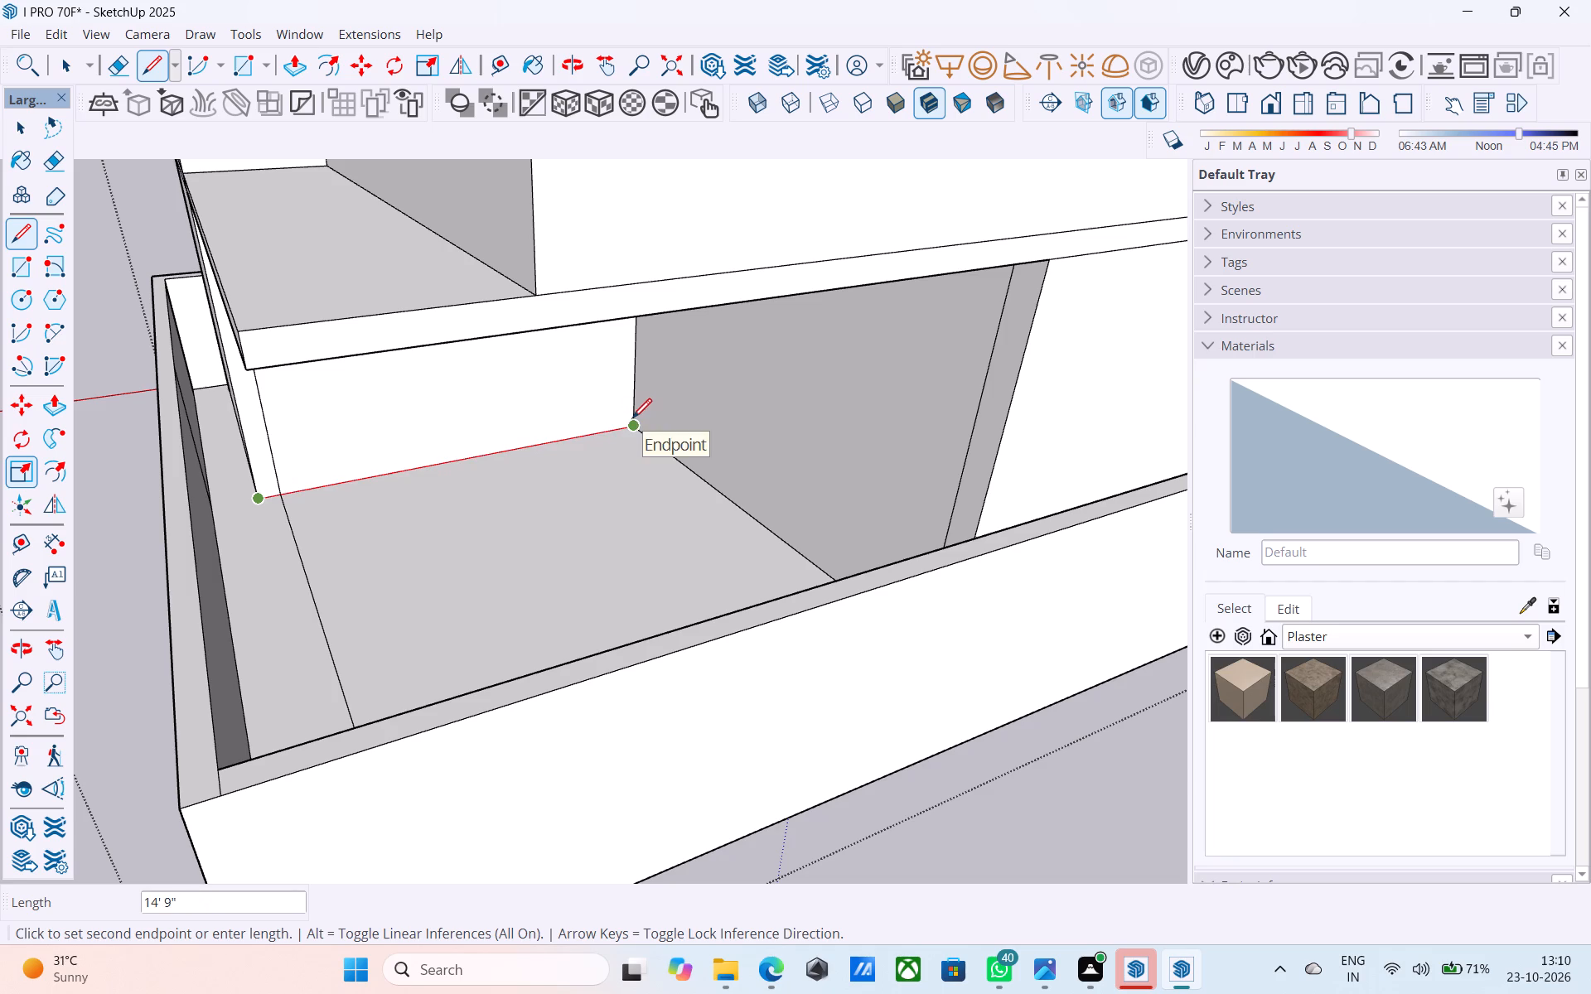
{"action": "scroll", "coordinate": [614, 425], "scroll_direction": "down", "scroll_amount": 6}
{"action": "middle_click_drag", "start_coordinate": [223, 541], "coordinate": [598, 490]}
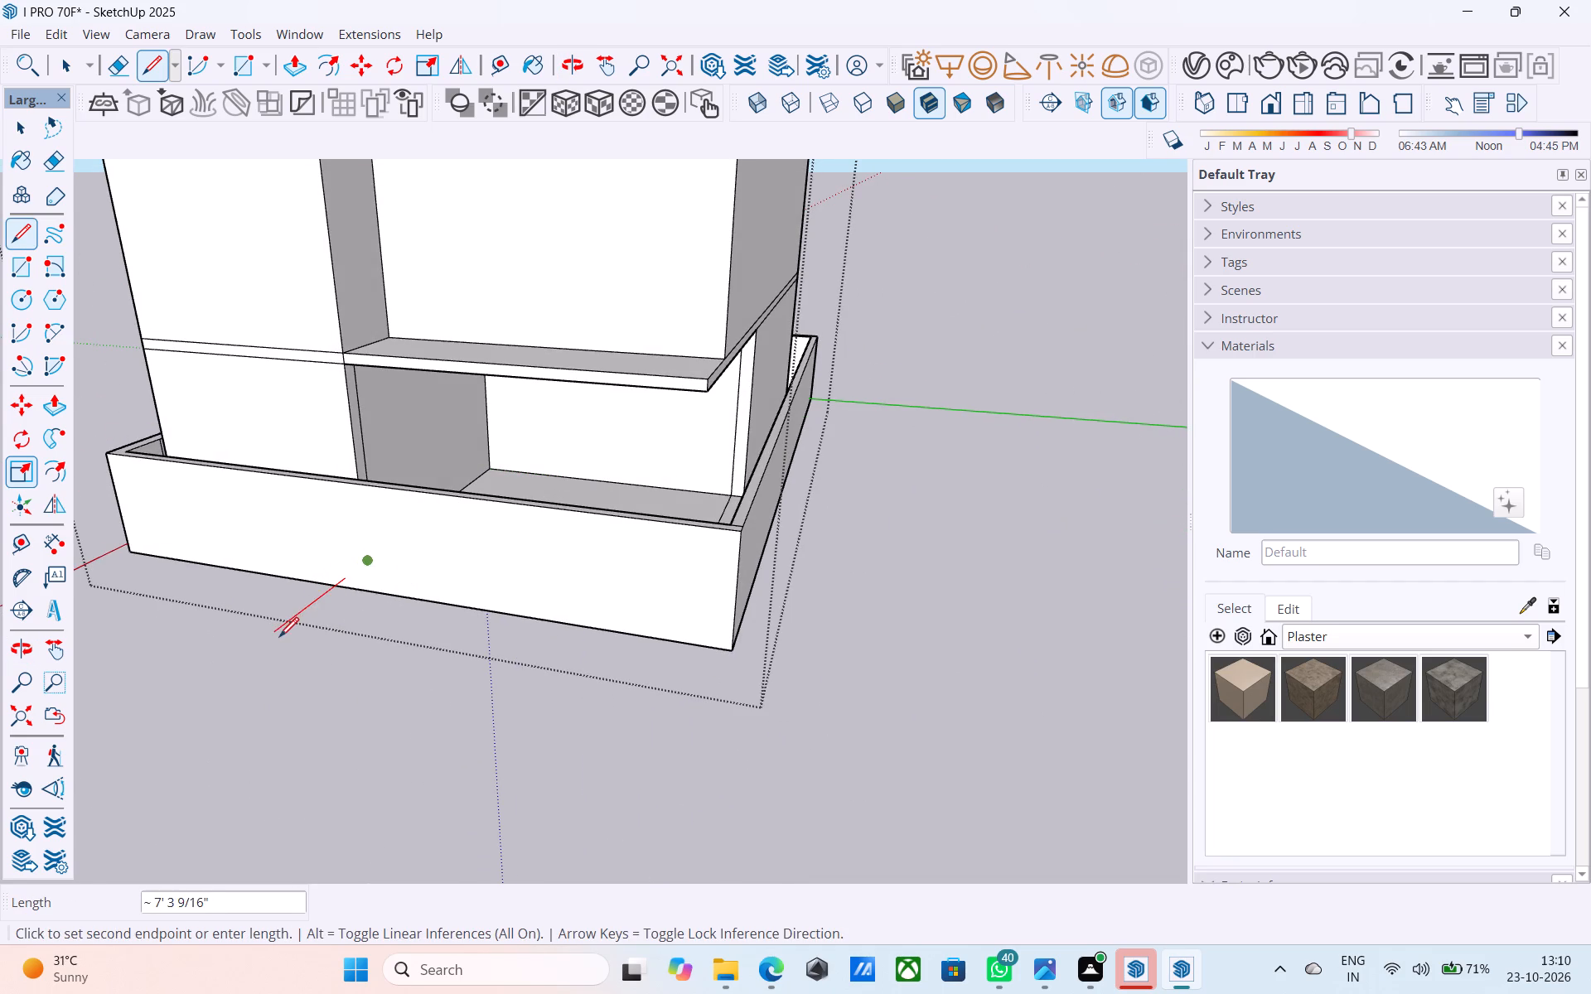
{"action": "scroll", "coordinate": [279, 639], "scroll_direction": "down", "scroll_amount": 4}
{"action": "scroll", "coordinate": [279, 639], "scroll_direction": "up", "scroll_amount": 1}
{"action": "scroll", "coordinate": [279, 639], "scroll_direction": "down", "scroll_amount": 2}
{"action": "middle_click_drag", "start_coordinate": [279, 640], "coordinate": [381, 612]}
{"action": "scroll", "coordinate": [321, 569], "scroll_direction": "down", "scroll_amount": 6}
{"action": "key", "text": "space"}
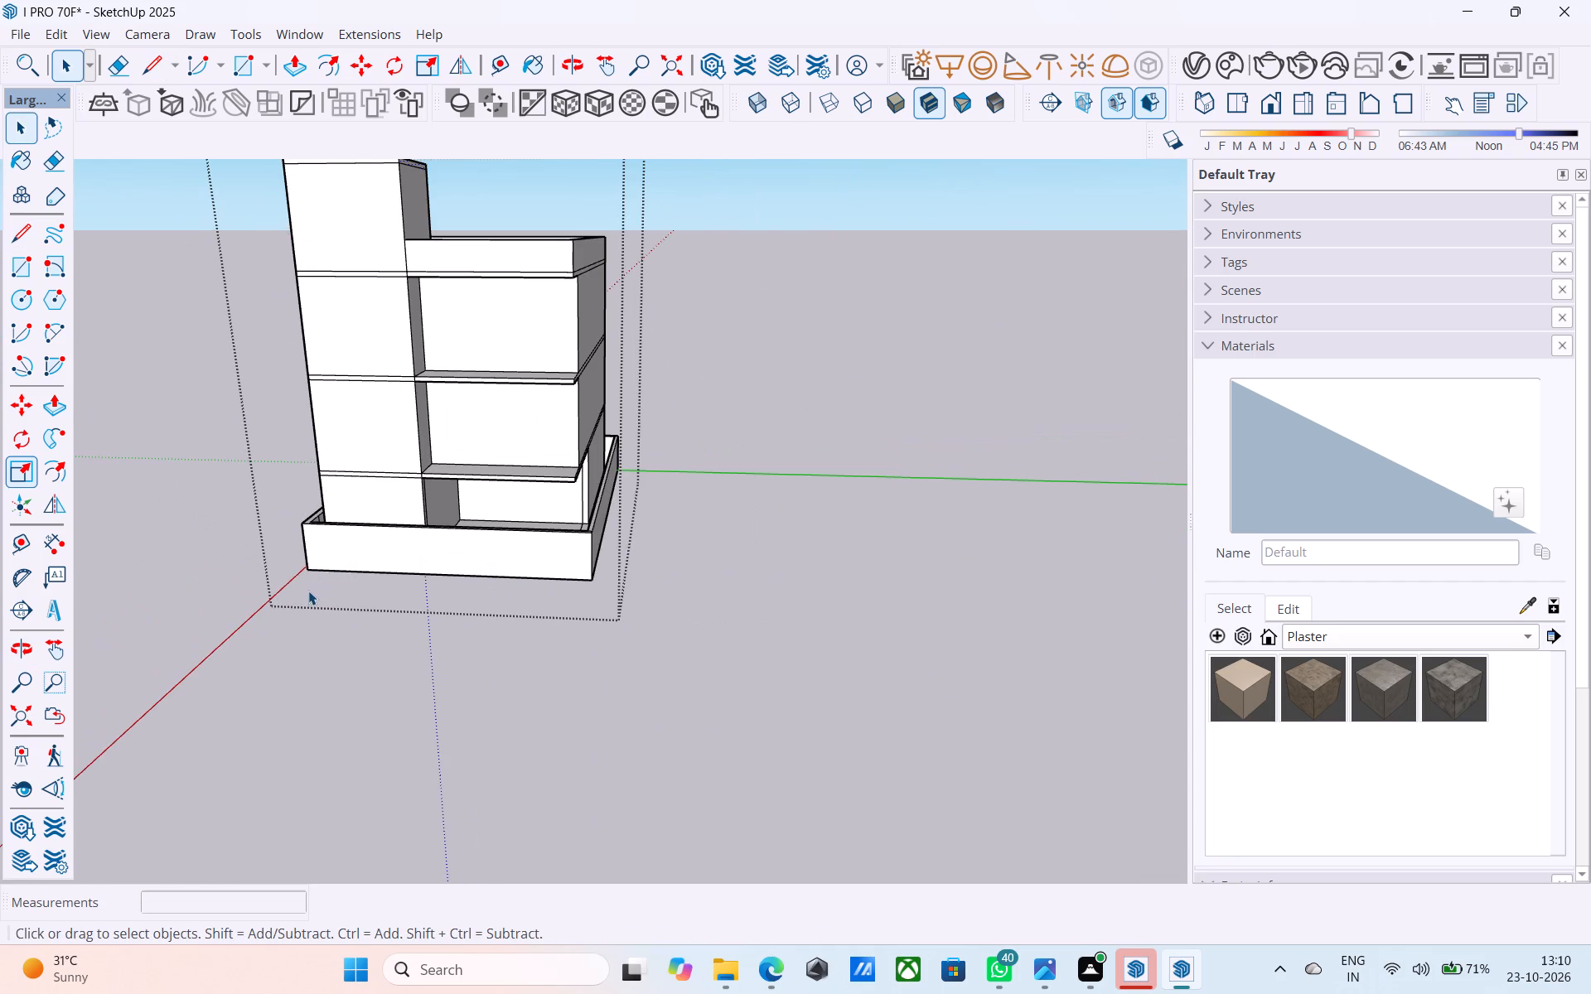
Push/Pull the front side of the stair tower's roof slab outward 1' as an overhang.
{"action": "scroll", "coordinate": [308, 591], "scroll_direction": "down", "scroll_amount": 6}
{"action": "middle_click_drag", "start_coordinate": [318, 594], "coordinate": [621, 668]}
{"action": "scroll", "coordinate": [686, 550], "scroll_direction": "down", "scroll_amount": 3}
{"action": "middle_click_drag", "start_coordinate": [667, 538], "coordinate": [627, 442]}
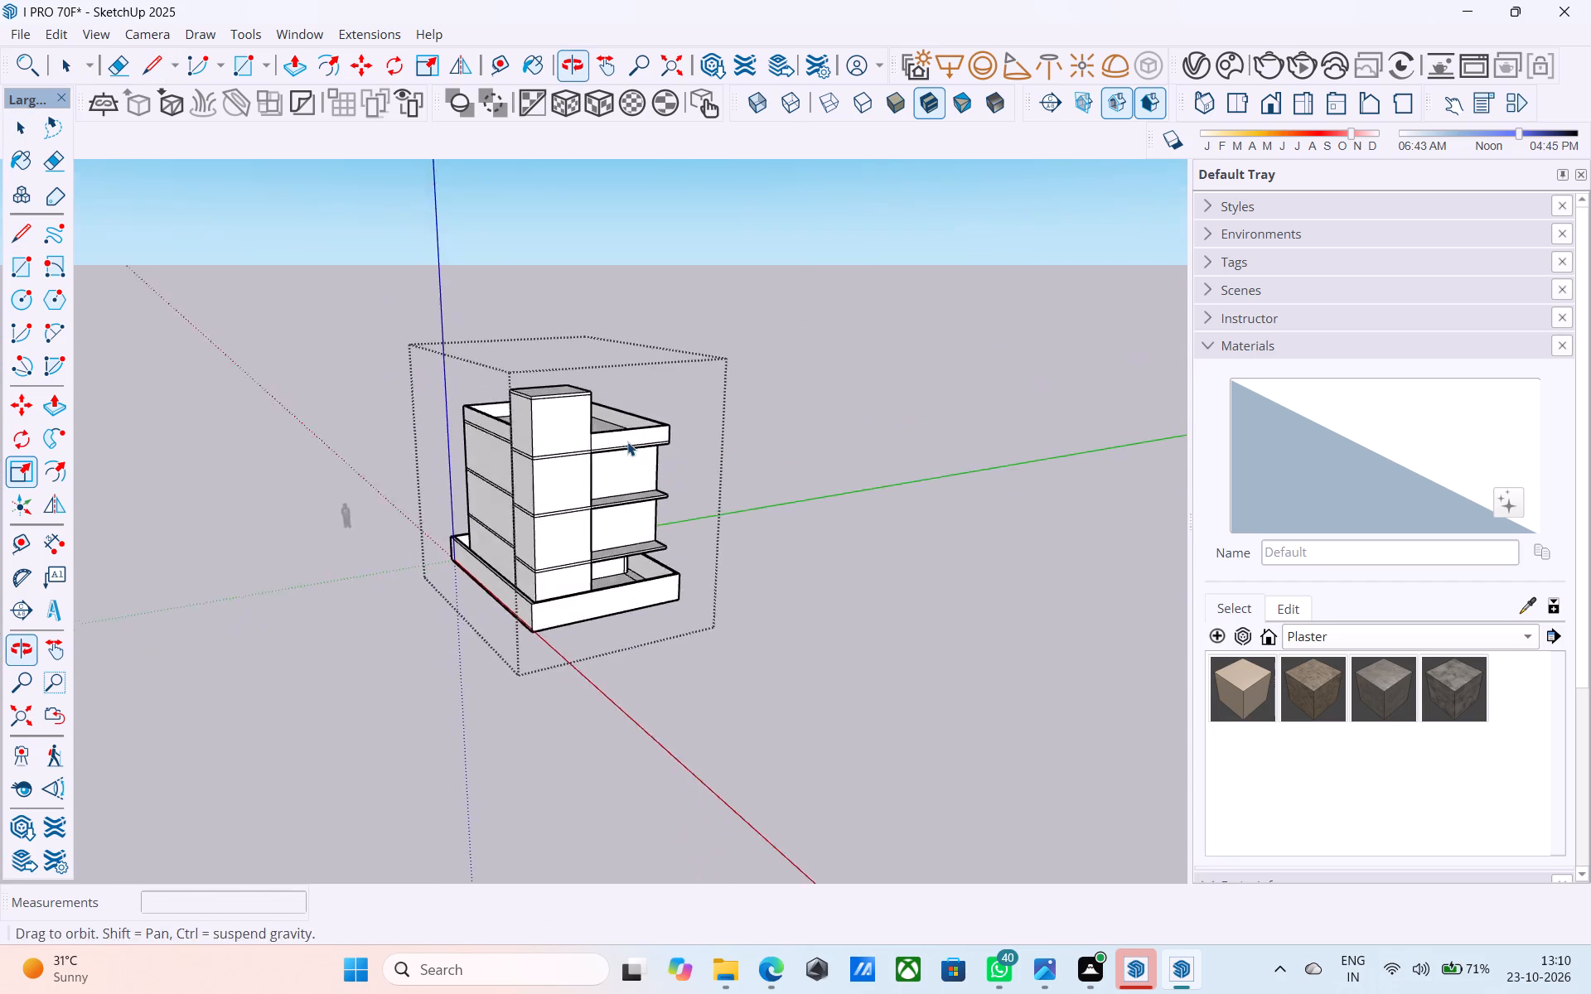
{"action": "middle_click_drag", "start_coordinate": [627, 442], "coordinate": [627, 442]}
{"action": "scroll", "coordinate": [523, 356], "scroll_direction": "up", "scroll_amount": 13}
{"action": "middle_click_drag", "start_coordinate": [552, 461], "coordinate": [511, 435]}
{"action": "scroll", "coordinate": [521, 490], "scroll_direction": "up", "scroll_amount": 10}
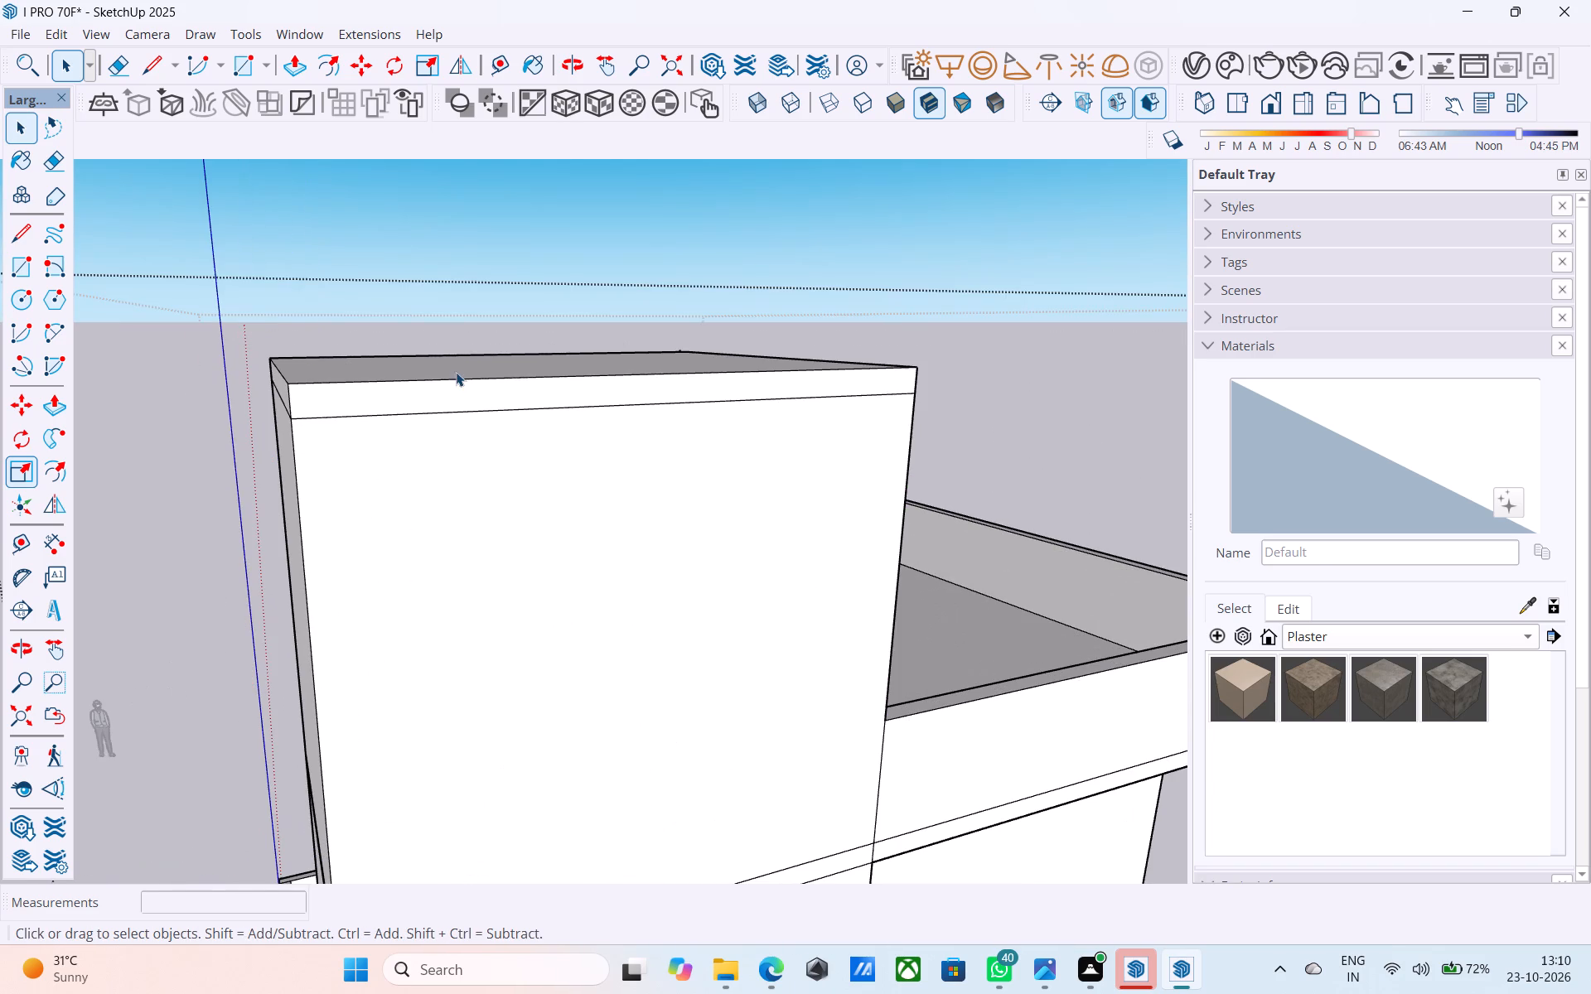
{"action": "left_click", "coordinate": [455, 392]}
{"action": "key", "text": "p"}
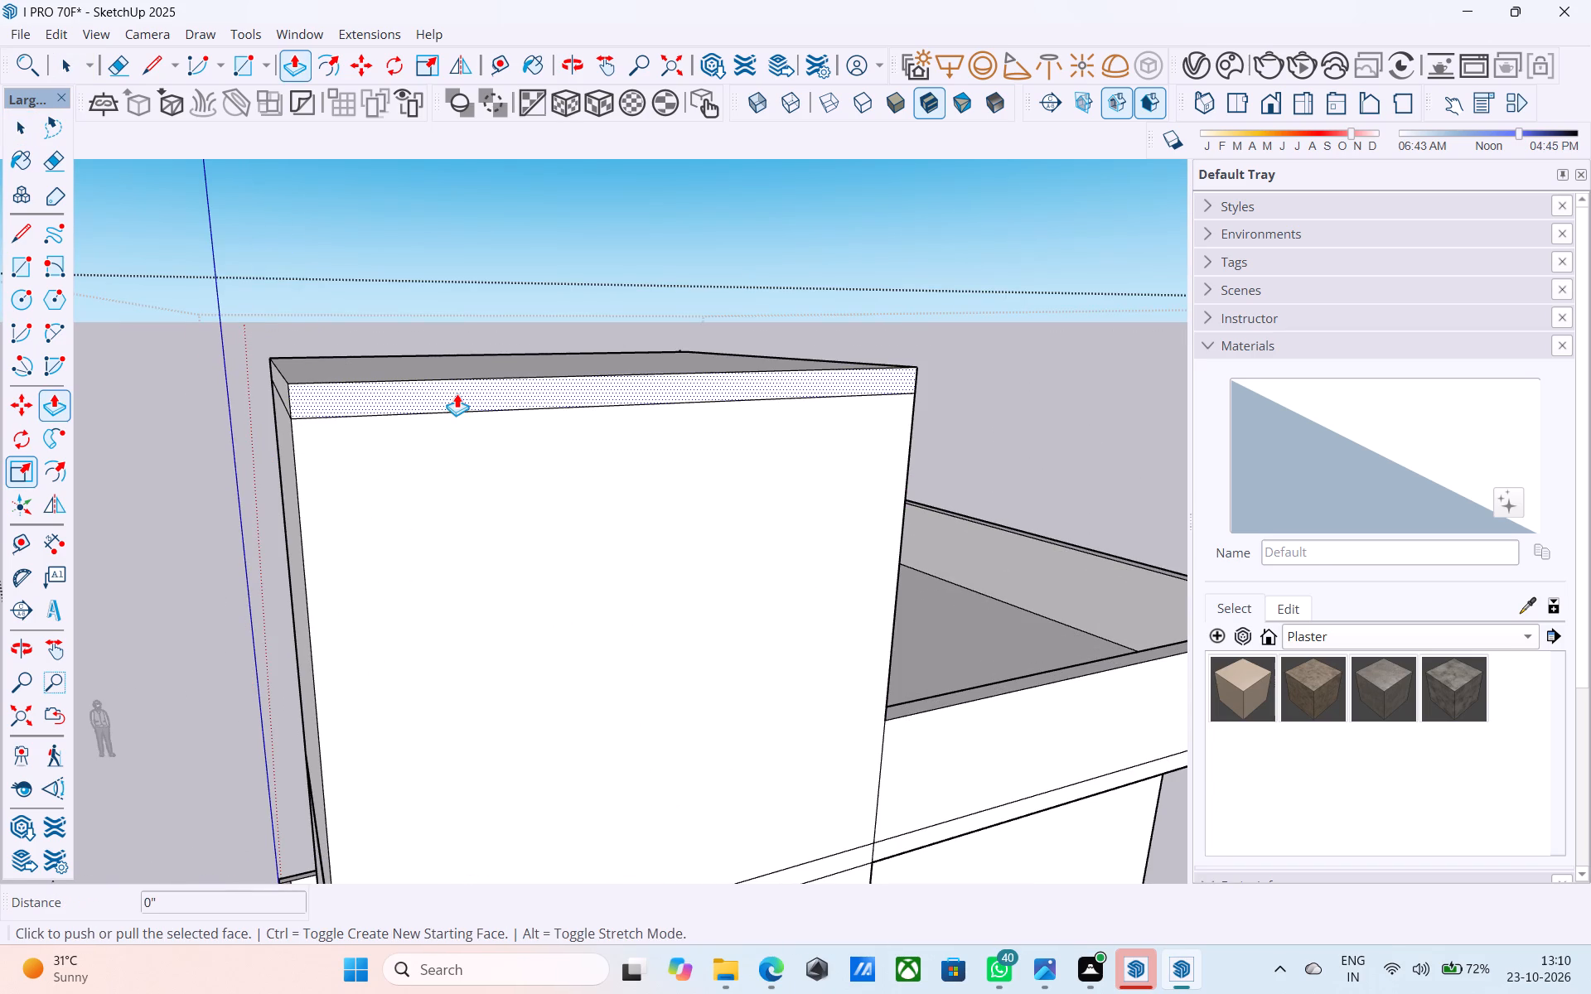
{"action": "left_click", "coordinate": [457, 393]}
{"action": "type", "text": "1'"}
{"action": "key", "text": "Return"}
Push/Pull the tower slab's side along the building's outer long side outward by the same 1'.
{"action": "scroll", "coordinate": [380, 386], "scroll_direction": "down", "scroll_amount": 2}
{"action": "middle_click_drag", "start_coordinate": [286, 377], "coordinate": [772, 453]}
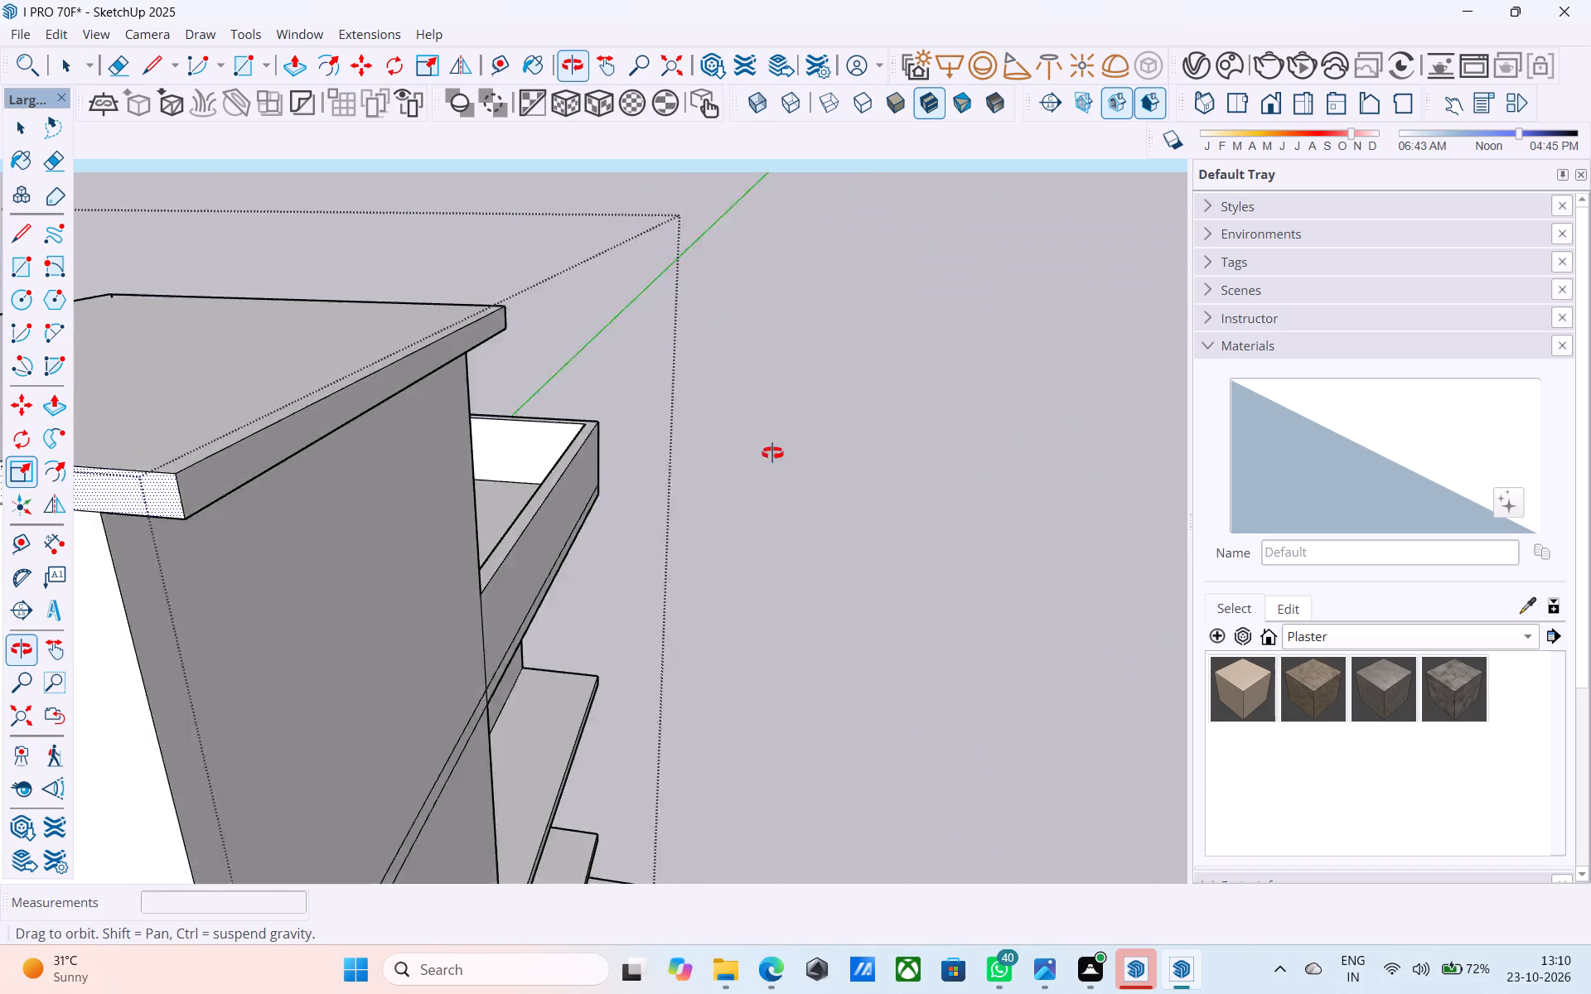
{"action": "middle_click_drag", "start_coordinate": [772, 453], "coordinate": [773, 453]}
{"action": "scroll", "coordinate": [788, 439], "scroll_direction": "down", "scroll_amount": 5}
{"action": "scroll", "coordinate": [414, 451], "scroll_direction": "up", "scroll_amount": 7}
{"action": "double_click", "coordinate": [411, 478]}
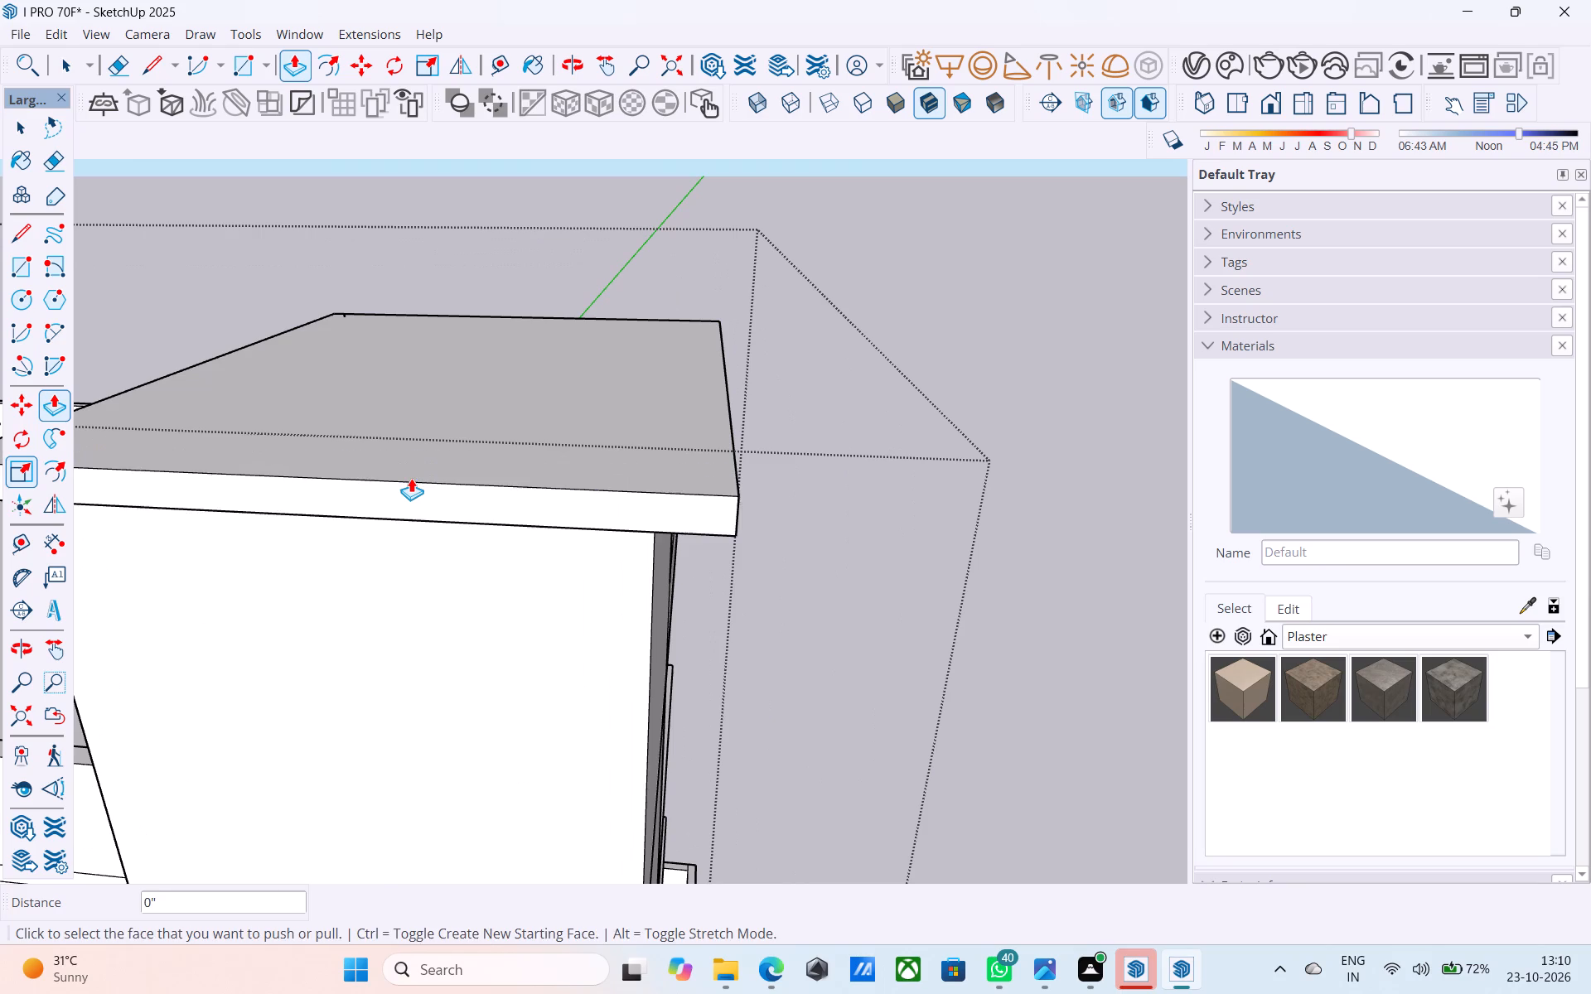
Push/Pull the tower slab's rear side, opposite the front overhang, outward by the same 1'.
{"action": "scroll", "coordinate": [411, 478], "scroll_direction": "down", "scroll_amount": 6}
{"action": "middle_click_drag", "start_coordinate": [411, 480], "coordinate": [803, 495]}
{"action": "scroll", "coordinate": [839, 467], "scroll_direction": "down", "scroll_amount": 6}
{"action": "middle_click_drag", "start_coordinate": [430, 567], "coordinate": [454, 561]}
{"action": "scroll", "coordinate": [454, 561], "scroll_direction": "up", "scroll_amount": 6}
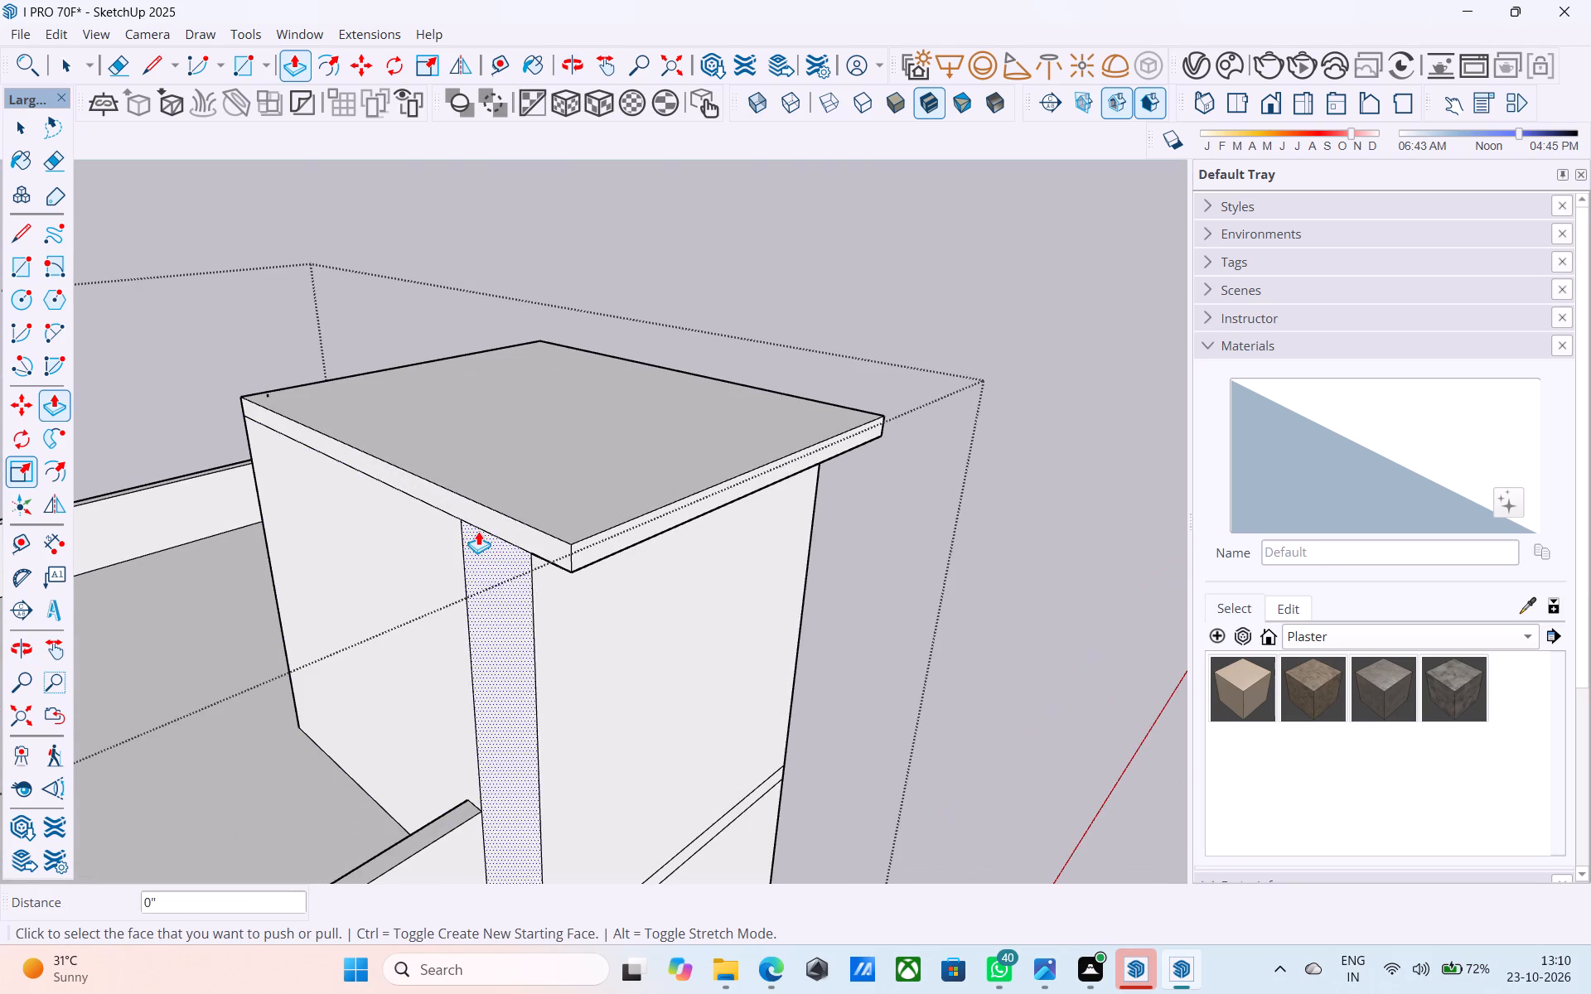
{"action": "double_click", "coordinate": [488, 524]}
Push/Pull the tower slab's remaining side without an overhang outward by the same 1'.
{"action": "scroll", "coordinate": [488, 522], "scroll_direction": "down", "scroll_amount": 5}
{"action": "middle_click_drag", "start_coordinate": [488, 524], "coordinate": [1003, 524]}
{"action": "middle_click_drag", "start_coordinate": [431, 566], "coordinate": [774, 492]}
{"action": "scroll", "coordinate": [709, 508], "scroll_direction": "up", "scroll_amount": 4}
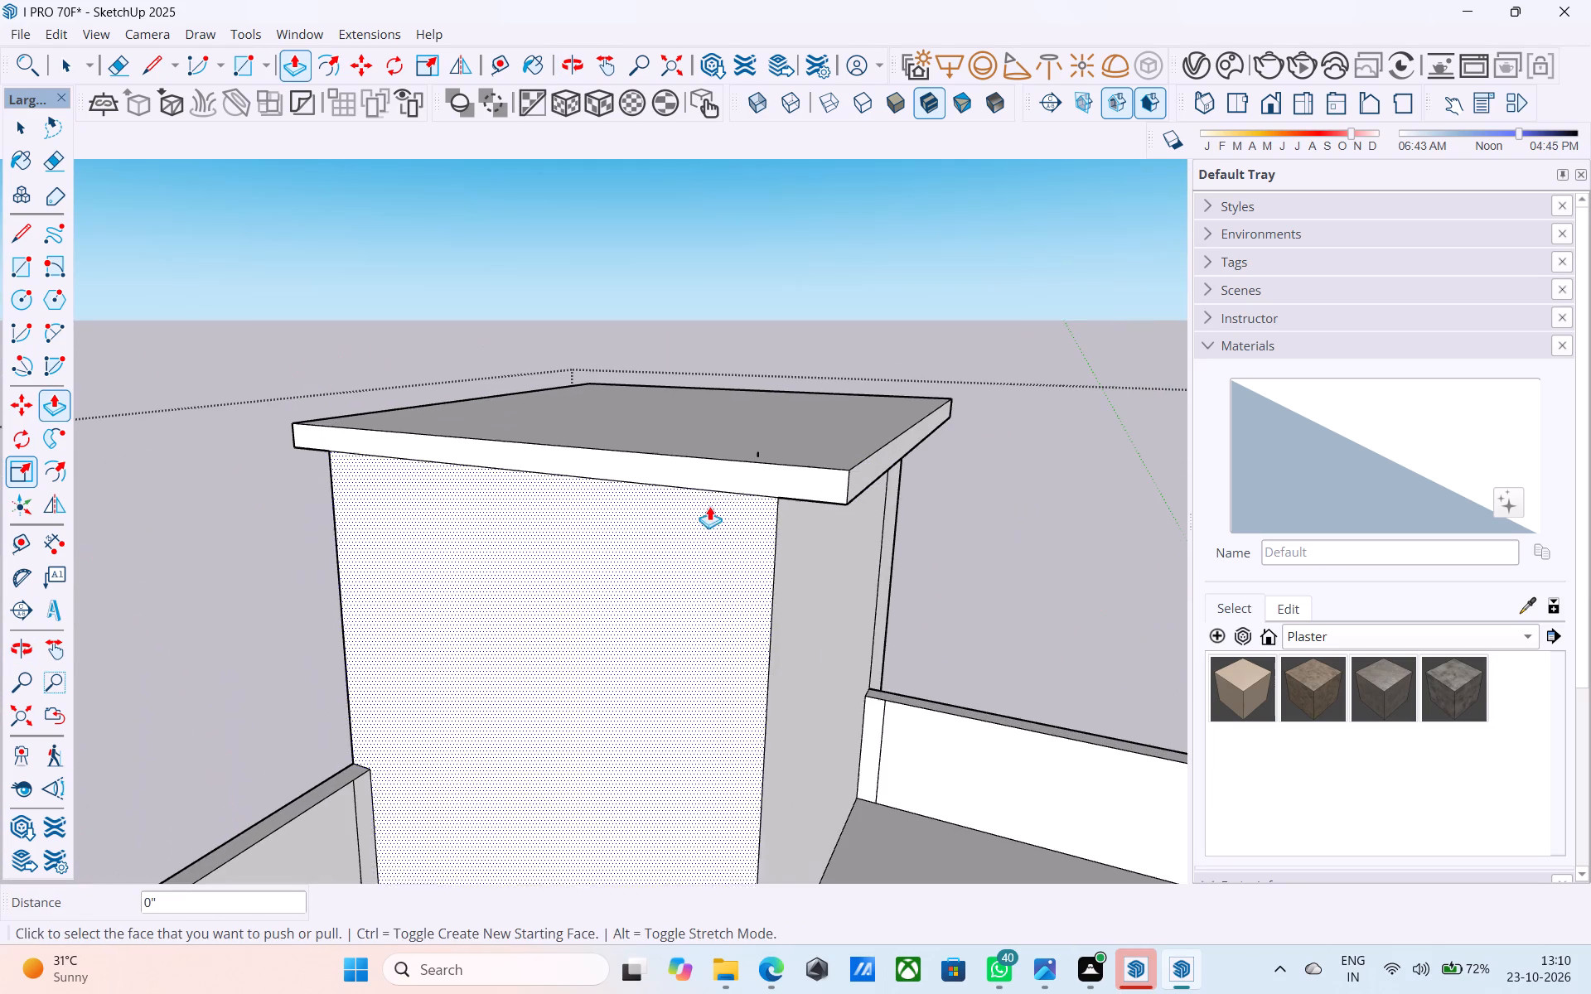
{"action": "double_click", "coordinate": [690, 475]}
Examine the tower's overhanging slab, the parapet and the whole building from several sides.
{"action": "middle_click_drag", "start_coordinate": [501, 544], "coordinate": [646, 388]}
{"action": "scroll", "coordinate": [501, 544], "scroll_direction": "up", "scroll_amount": 1}
{"action": "scroll", "coordinate": [572, 410], "scroll_direction": "down", "scroll_amount": 8}
{"action": "middle_click_drag", "start_coordinate": [447, 565], "coordinate": [487, 748]}
{"action": "scroll", "coordinate": [612, 505], "scroll_direction": "down", "scroll_amount": 20}
{"action": "scroll", "coordinate": [612, 505], "scroll_direction": "down", "scroll_amount": 1}
{"action": "scroll", "coordinate": [600, 497], "scroll_direction": "up", "scroll_amount": 1}
{"action": "scroll", "coordinate": [600, 497], "scroll_direction": "down", "scroll_amount": 5}
{"action": "scroll", "coordinate": [593, 499], "scroll_direction": "up", "scroll_amount": 1}
{"action": "scroll", "coordinate": [592, 499], "scroll_direction": "down", "scroll_amount": 9}
{"action": "scroll", "coordinate": [516, 385], "scroll_direction": "up", "scroll_amount": 1}
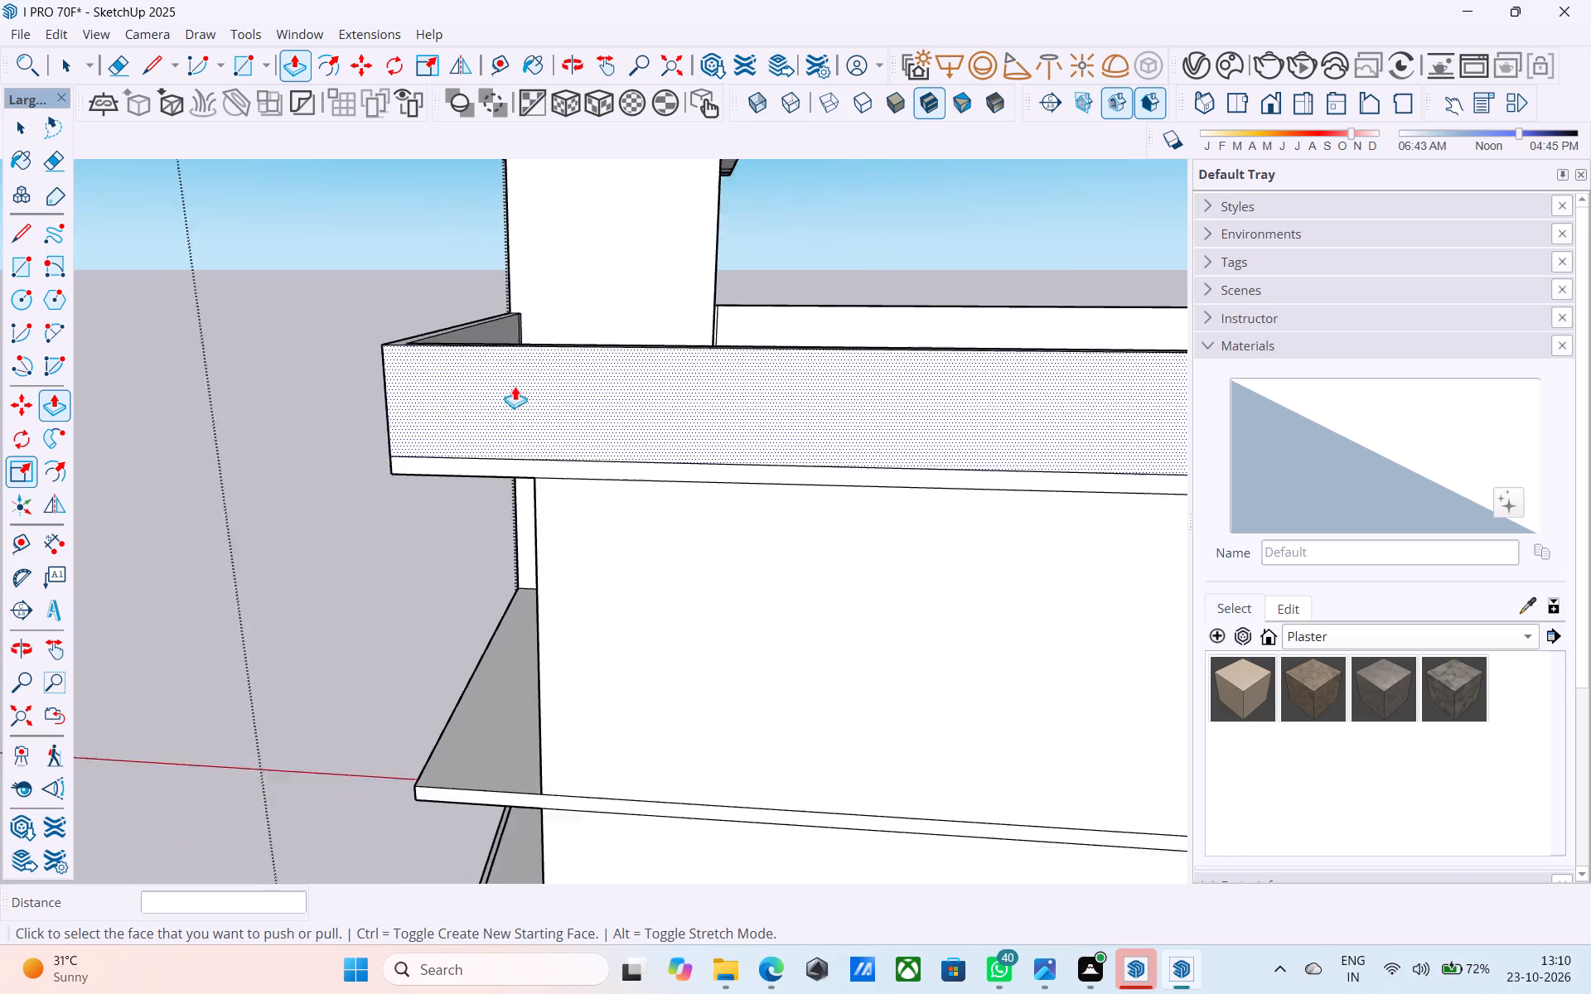
{"action": "scroll", "coordinate": [512, 387], "scroll_direction": "down", "scroll_amount": 5}
{"action": "middle_click_drag", "start_coordinate": [490, 440], "coordinate": [1011, 499]}
{"action": "middle_click_drag", "start_coordinate": [688, 504], "coordinate": [781, 348]}
{"action": "scroll", "coordinate": [484, 698], "scroll_direction": "down", "scroll_amount": 9}
{"action": "middle_click_drag", "start_coordinate": [463, 650], "coordinate": [502, 562]}
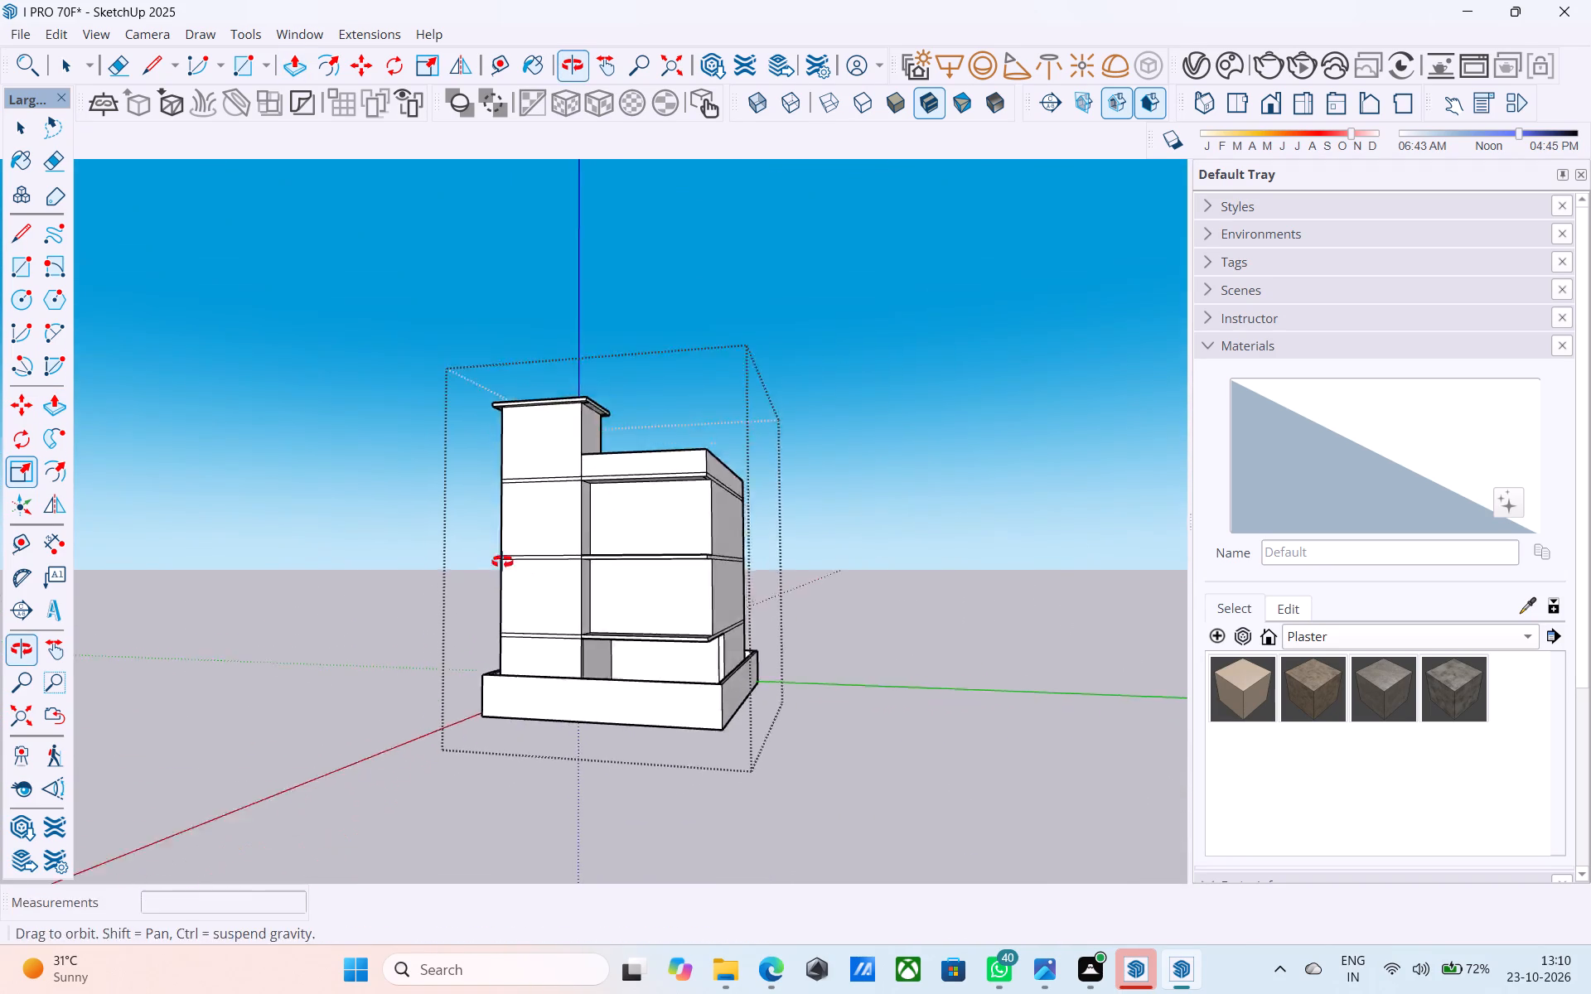
{"action": "middle_click_drag", "start_coordinate": [502, 562], "coordinate": [499, 565]}
Erase the leftover edges on the tower slab's underside at the front corner beside the roof parapet.
{"action": "scroll", "coordinate": [541, 293], "scroll_direction": "up", "scroll_amount": 10}
{"action": "middle_click_drag", "start_coordinate": [660, 436], "coordinate": [747, 253]}
{"action": "scroll", "coordinate": [733, 430], "scroll_direction": "up", "scroll_amount": 2}
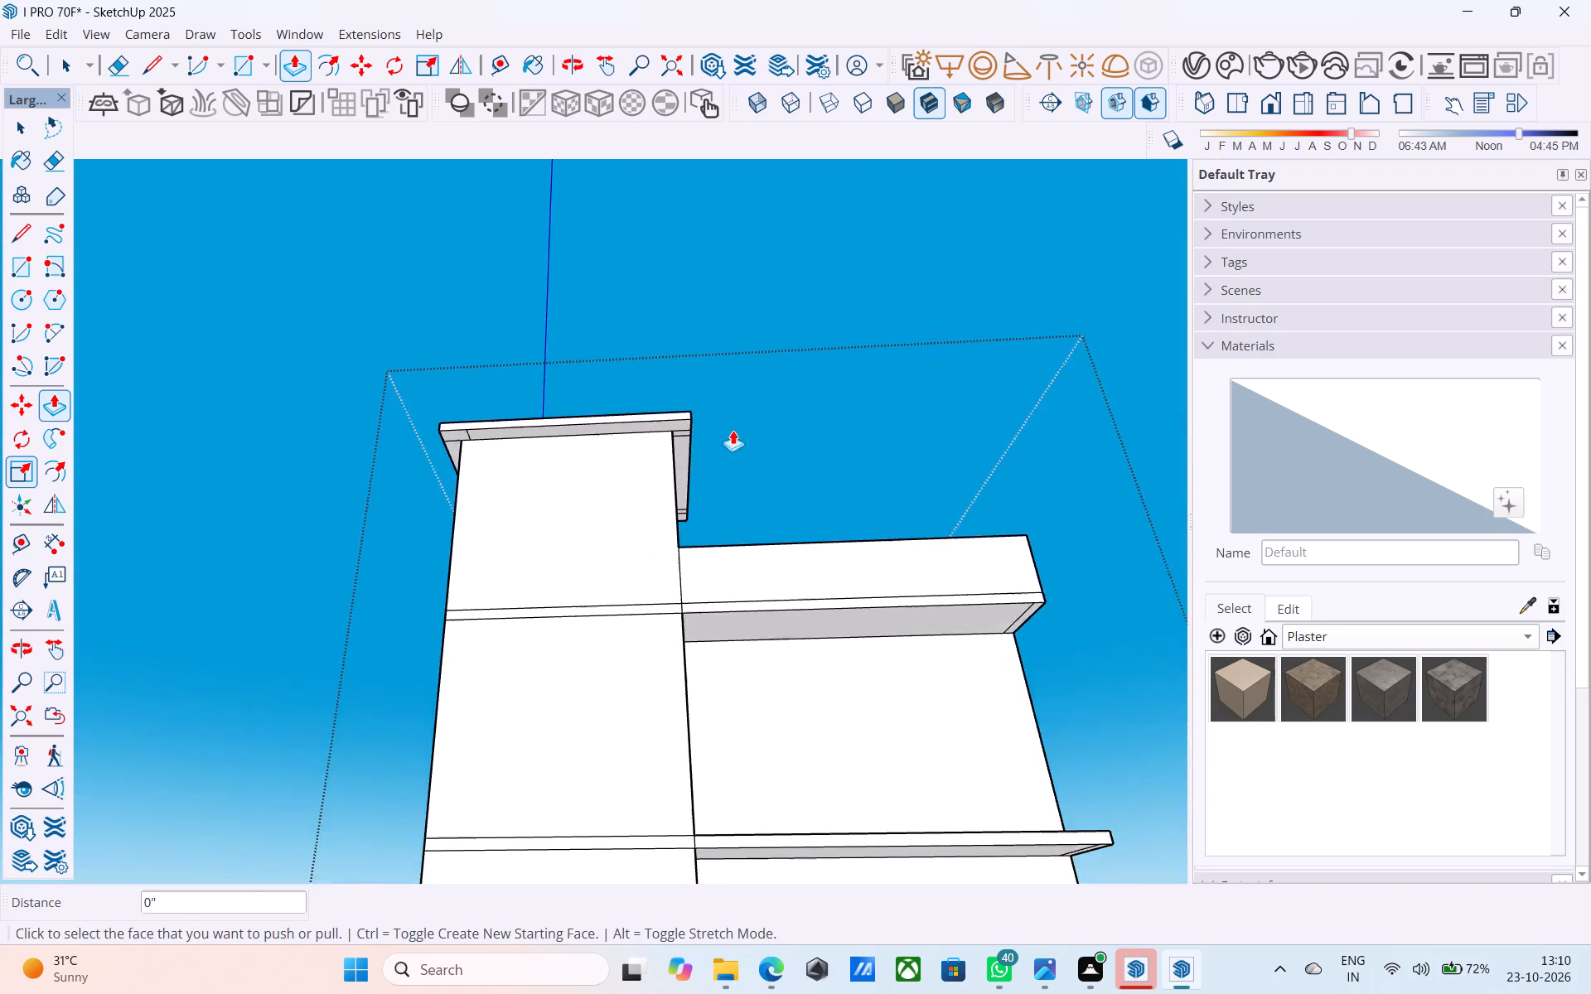
{"action": "scroll", "coordinate": [733, 430], "scroll_direction": "up", "scroll_amount": 3}
{"action": "left_click", "coordinate": [129, 64]}
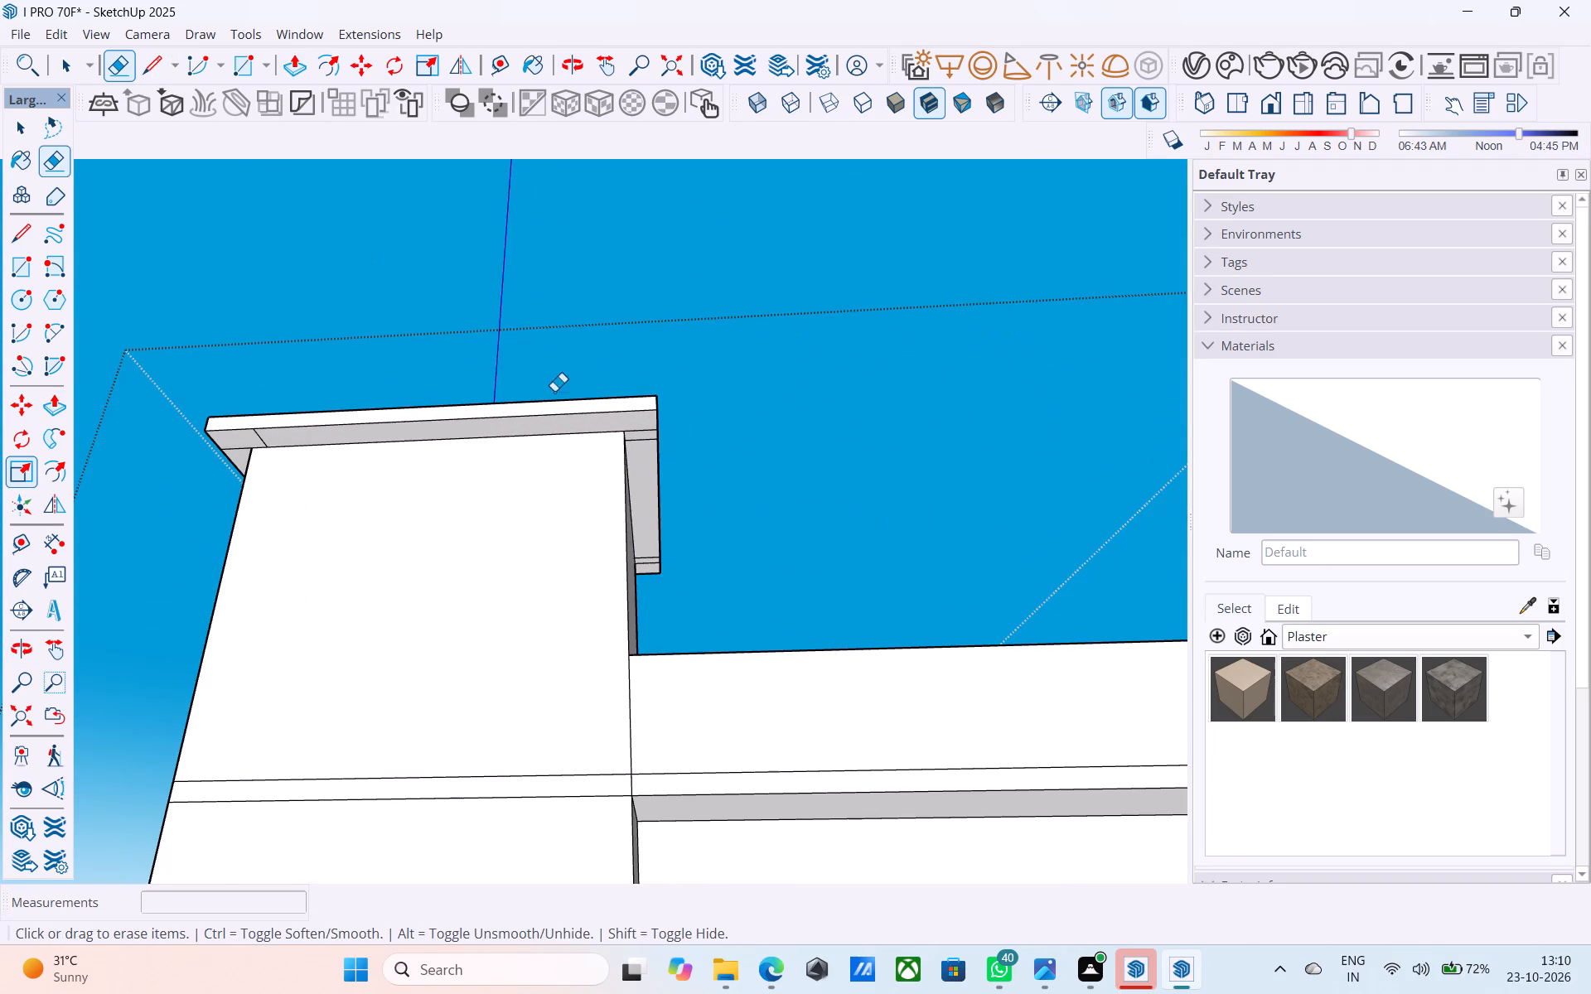
{"action": "scroll", "coordinate": [736, 450], "scroll_direction": "up", "scroll_amount": 5}
{"action": "left_click_drag", "start_coordinate": [481, 395], "coordinate": [505, 437]}
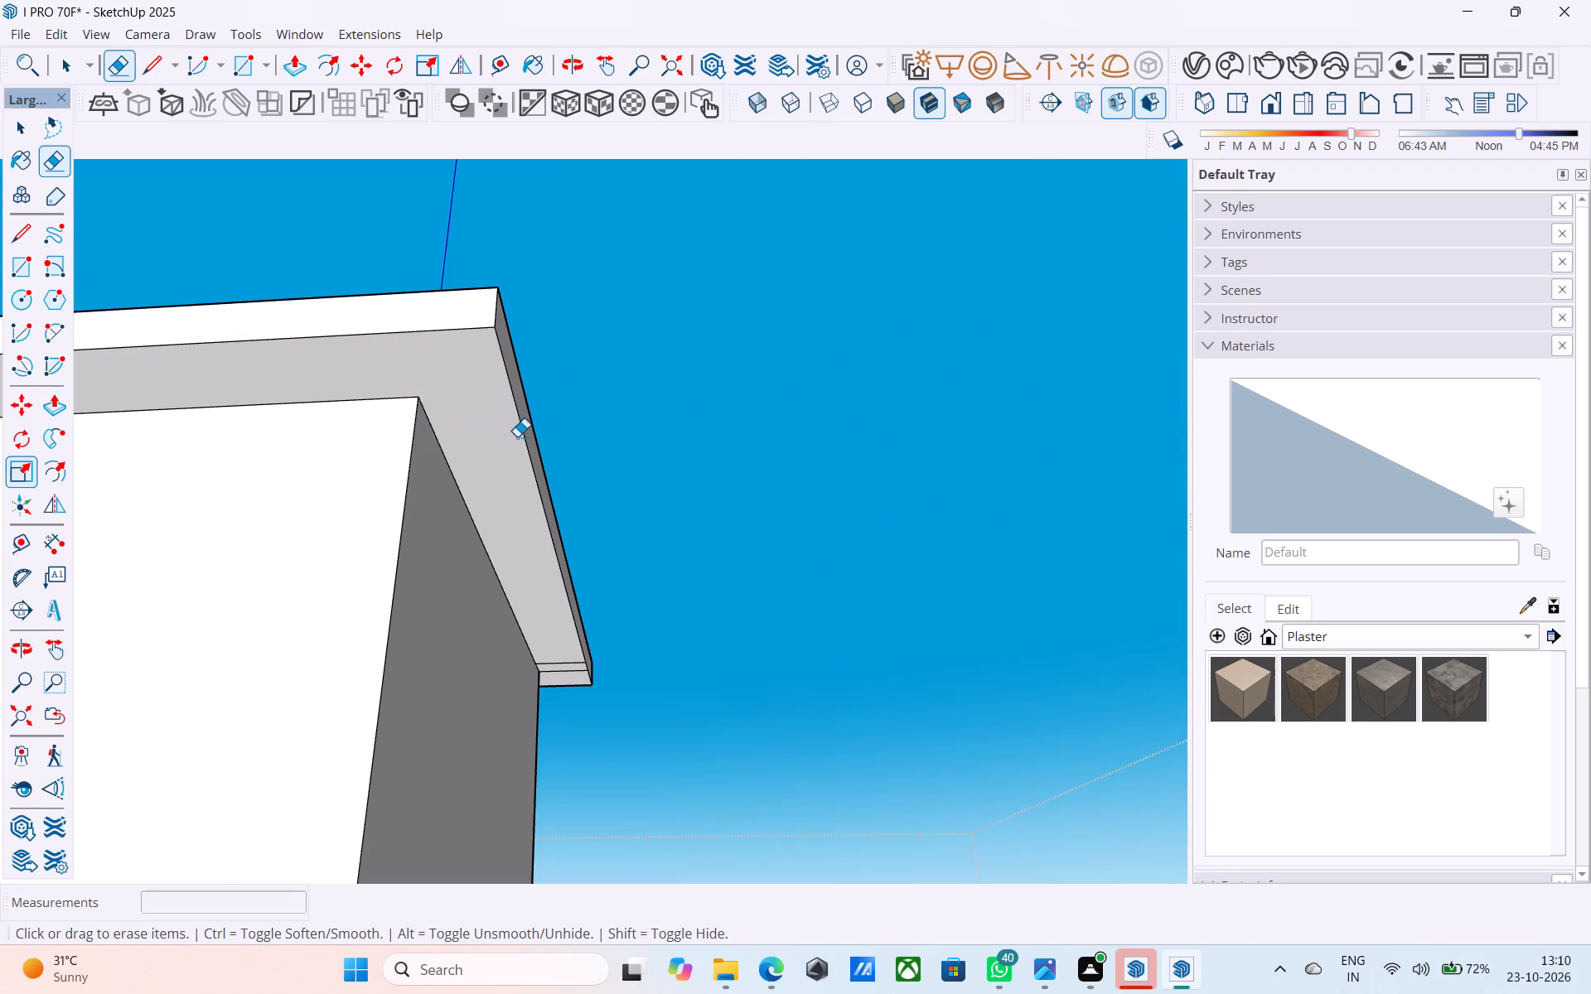
{"action": "scroll", "coordinate": [837, 321], "scroll_direction": "down", "scroll_amount": 7}
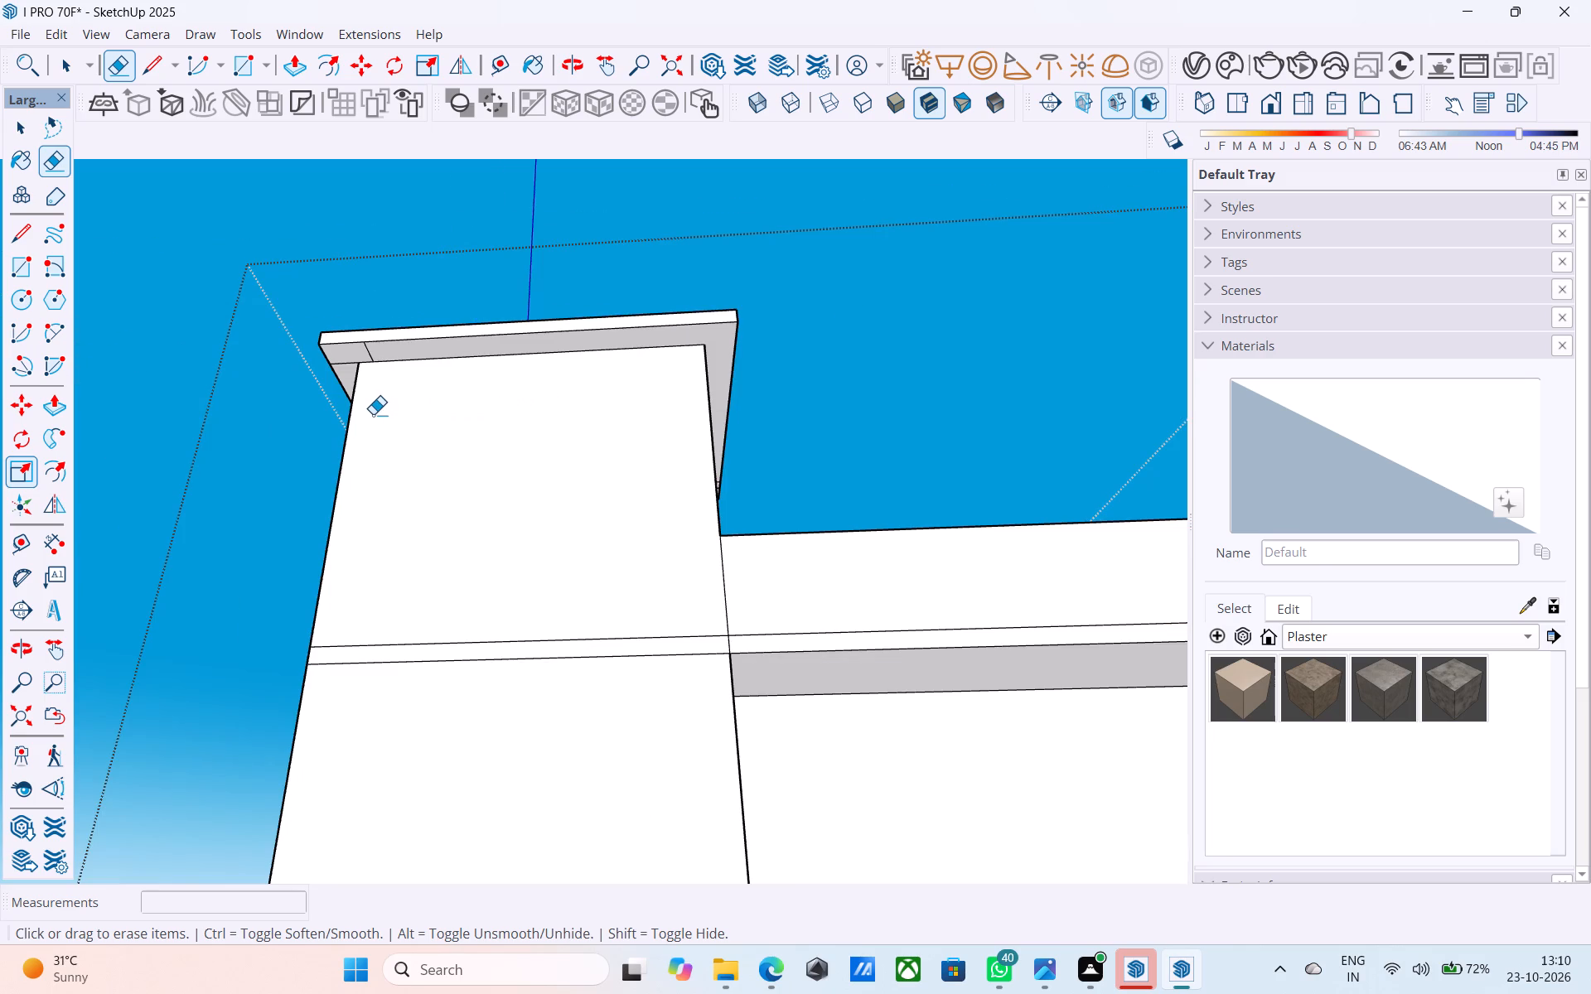
Erase the leftover edges on the slab's underside at the tower's outer front corner.
{"action": "scroll", "coordinate": [366, 412], "scroll_direction": "up", "scroll_amount": 10}
{"action": "left_click", "coordinate": [334, 346]}
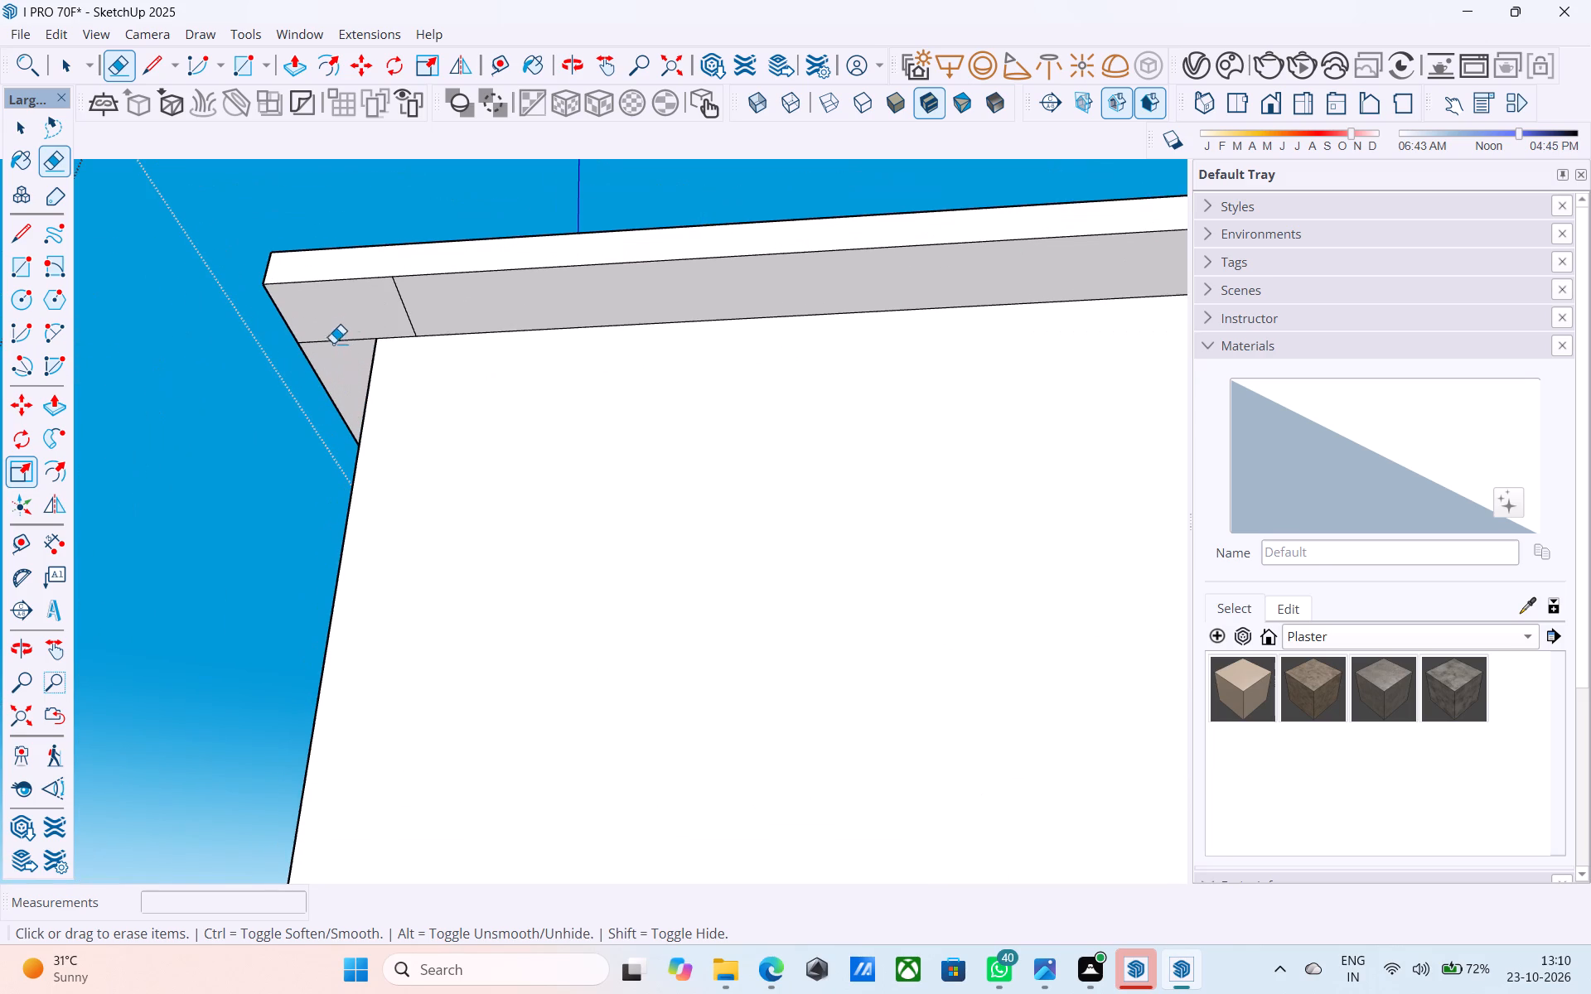
{"action": "left_click", "coordinate": [403, 307]}
{"action": "left_click", "coordinate": [360, 340]}
Erase the leftover cross edges under the slab's rear overhang, near the tower's outer rear corner.
{"action": "middle_click_drag", "start_coordinate": [358, 350], "coordinate": [709, 376]}
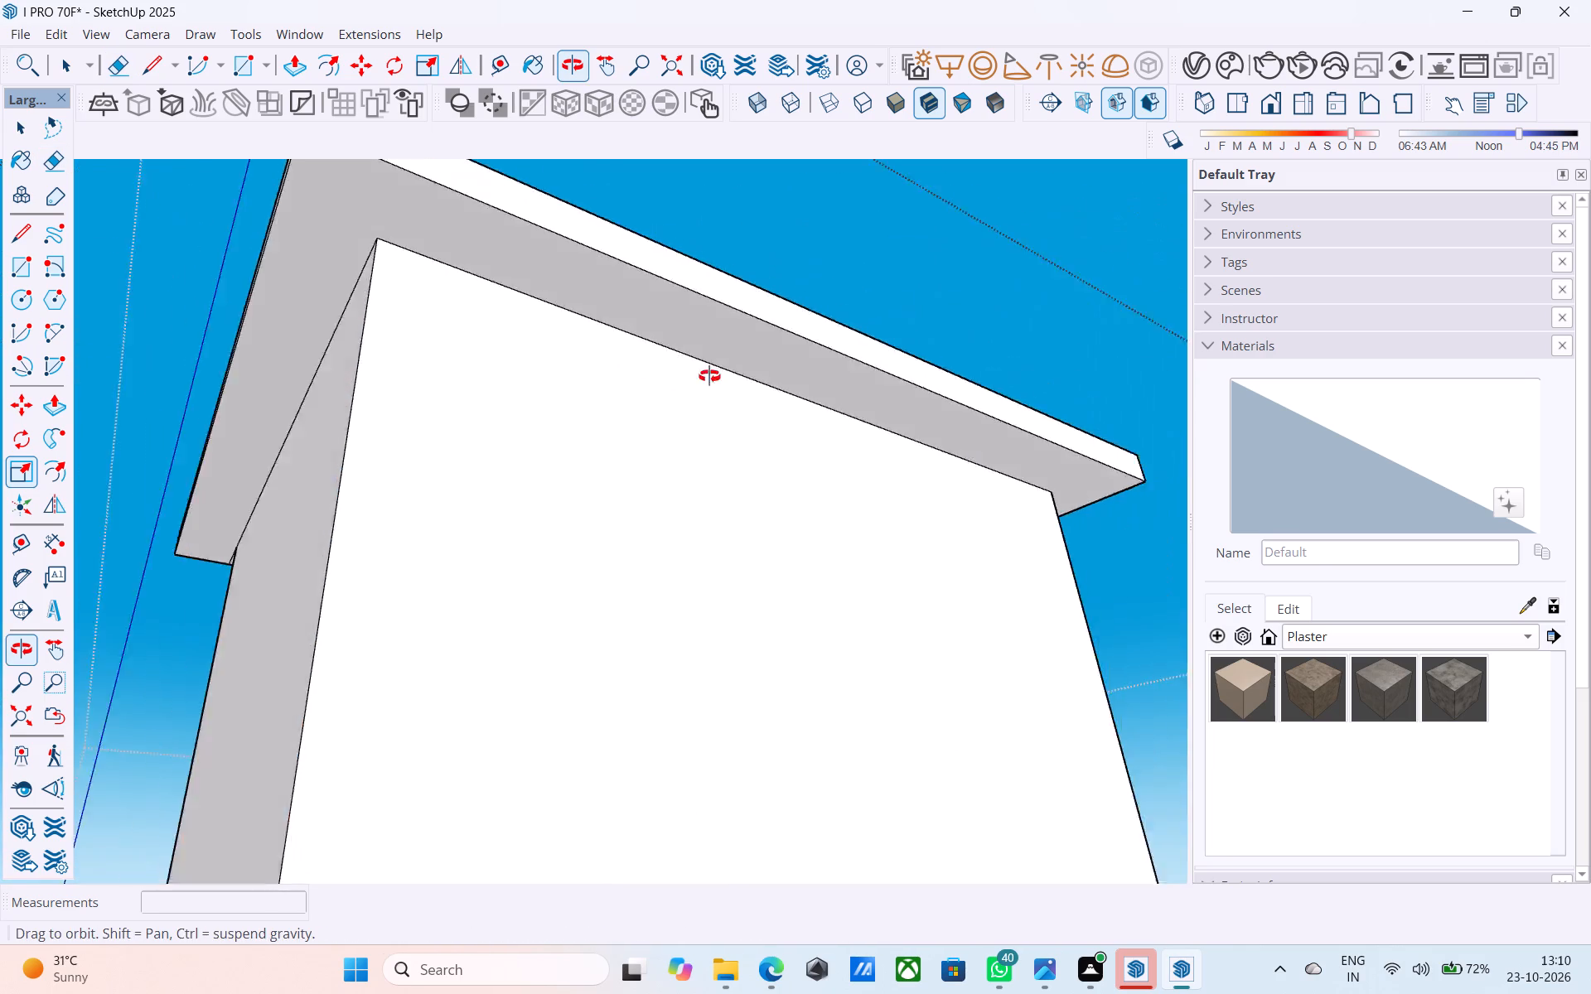
{"action": "middle_click_drag", "start_coordinate": [709, 376], "coordinate": [886, 440]}
{"action": "scroll", "coordinate": [888, 440], "scroll_direction": "down", "scroll_amount": 7}
{"action": "middle_click_drag", "start_coordinate": [288, 447], "coordinate": [740, 377]}
{"action": "scroll", "coordinate": [720, 390], "scroll_direction": "up", "scroll_amount": 9}
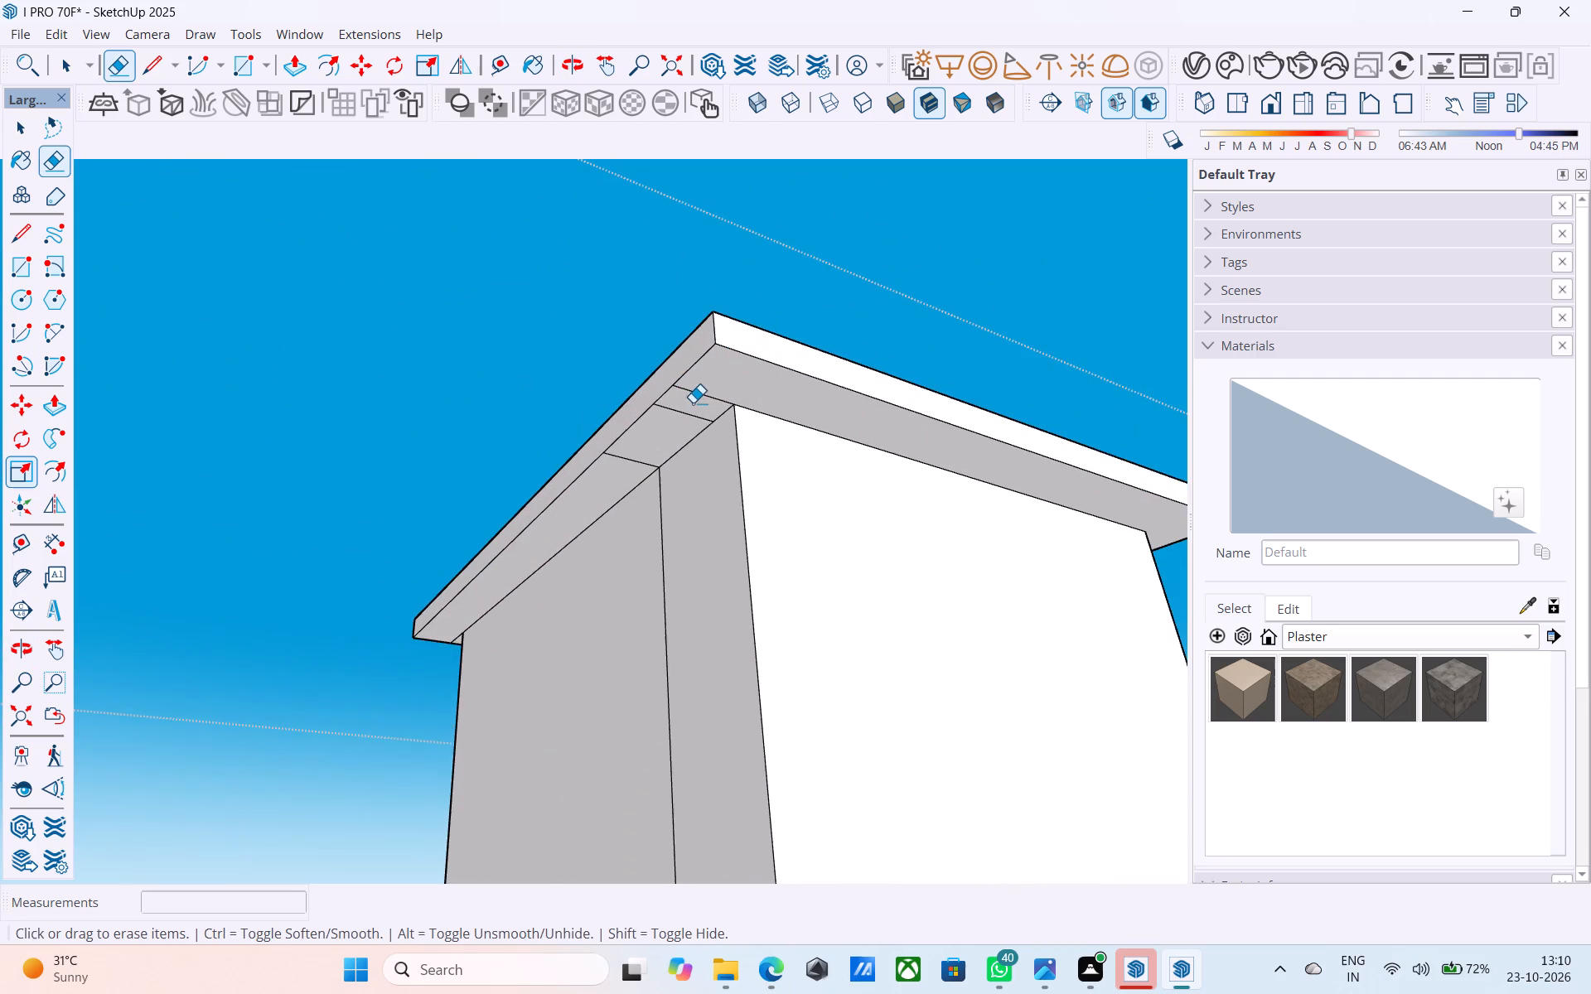
{"action": "left_click", "coordinate": [697, 398]}
{"action": "scroll", "coordinate": [692, 406], "scroll_direction": "up", "scroll_amount": 5}
{"action": "left_click_drag", "start_coordinate": [708, 388], "coordinate": [640, 458]}
{"action": "left_click_drag", "start_coordinate": [622, 475], "coordinate": [593, 502]}
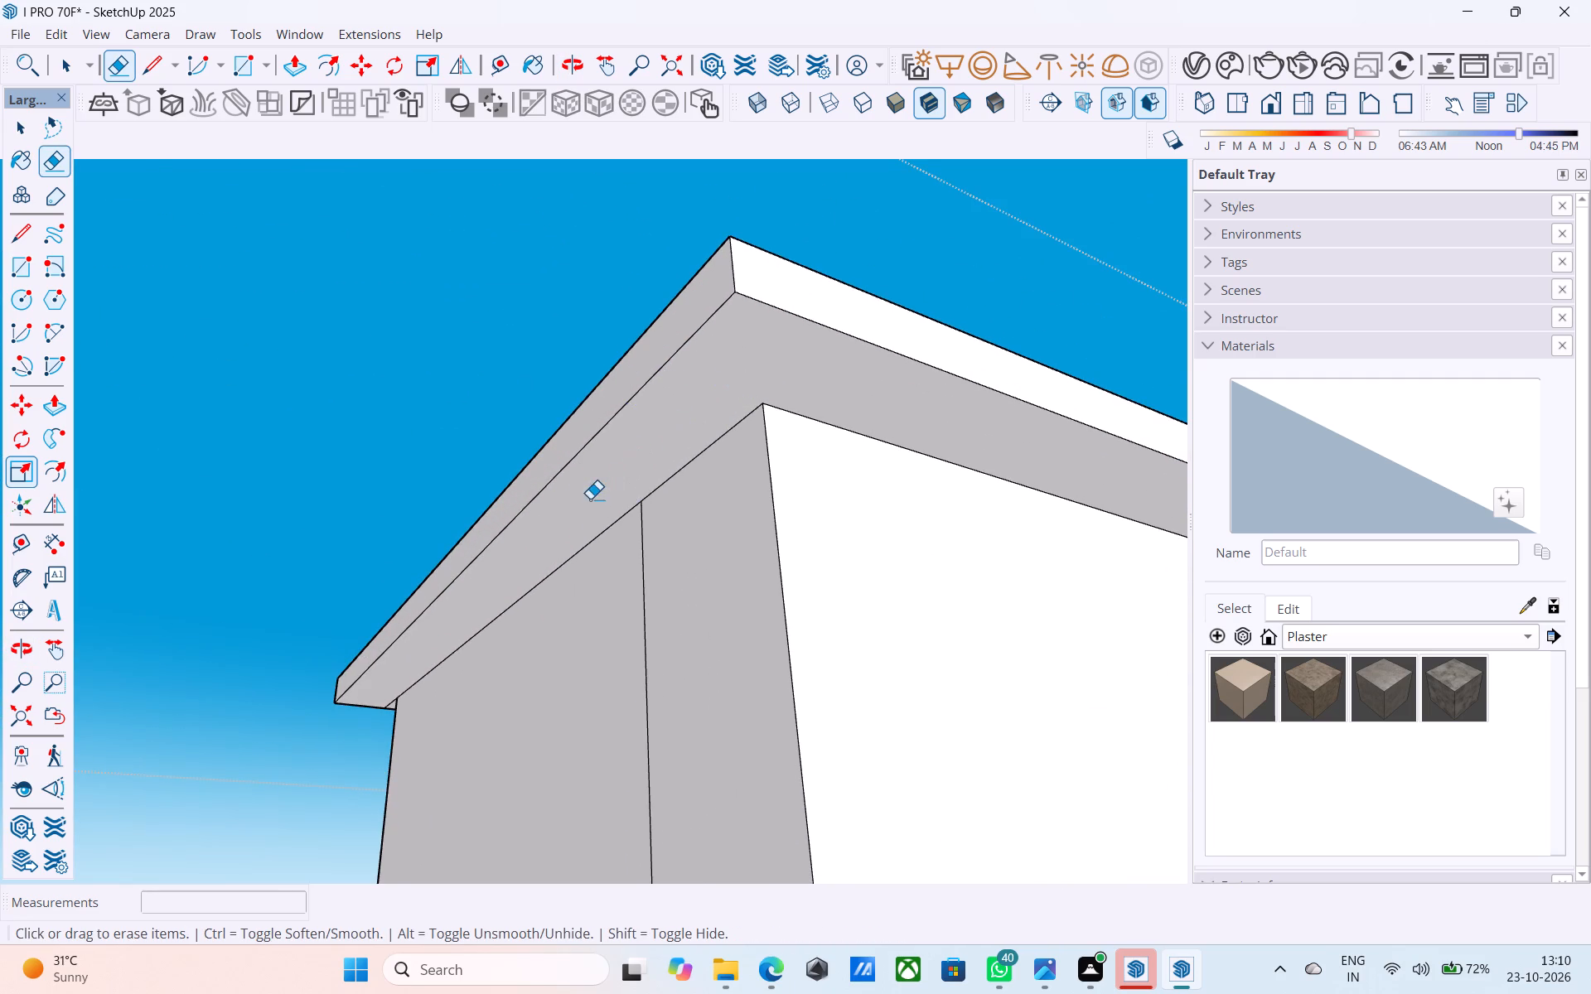
Erase the leftover edges on the tower slab's underside at its remaining corner.
{"action": "scroll", "coordinate": [563, 494], "scroll_direction": "down", "scroll_amount": 4}
{"action": "middle_click_drag", "start_coordinate": [530, 505], "coordinate": [943, 617]}
{"action": "scroll", "coordinate": [989, 469], "scroll_direction": "down", "scroll_amount": 5}
{"action": "middle_click_drag", "start_coordinate": [379, 483], "coordinate": [596, 475]}
{"action": "scroll", "coordinate": [602, 490], "scroll_direction": "up", "scroll_amount": 6}
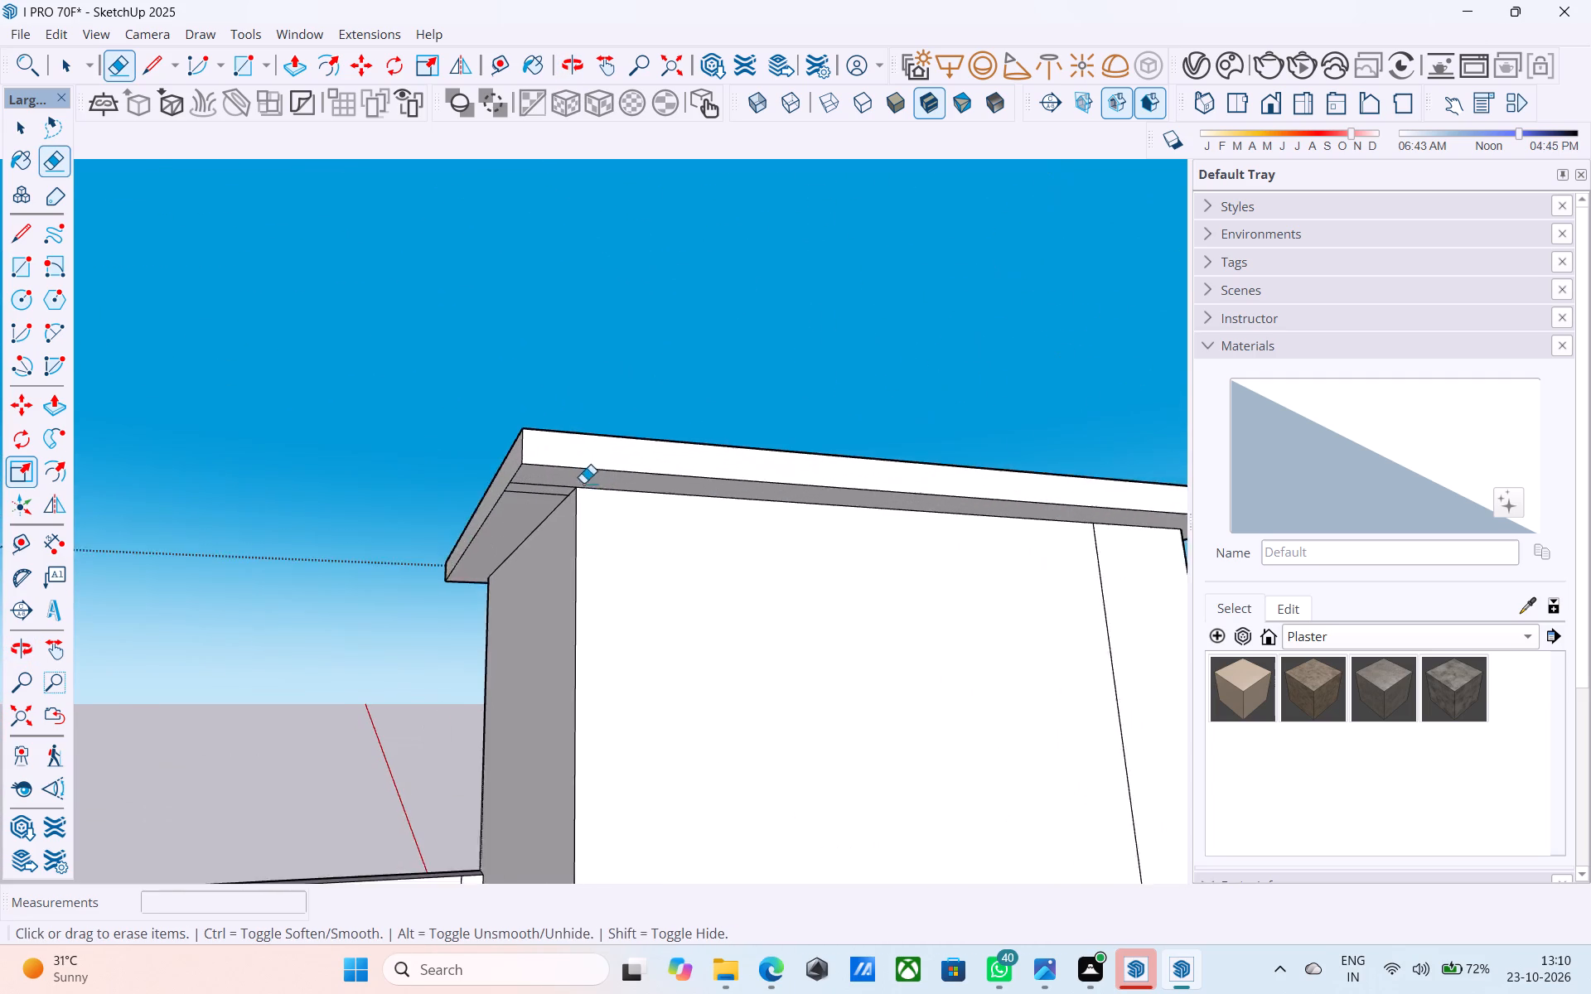
{"action": "scroll", "coordinate": [583, 483], "scroll_direction": "up", "scroll_amount": 8}
{"action": "left_click_drag", "start_coordinate": [514, 478], "coordinate": [495, 503]}
{"action": "left_click_drag", "start_coordinate": [495, 503], "coordinate": [491, 521]}
Examine the cleaned tower slab and the whole building from several sides.
{"action": "scroll", "coordinate": [486, 509], "scroll_direction": "down", "scroll_amount": 7}
{"action": "middle_click_drag", "start_coordinate": [486, 509], "coordinate": [907, 520]}
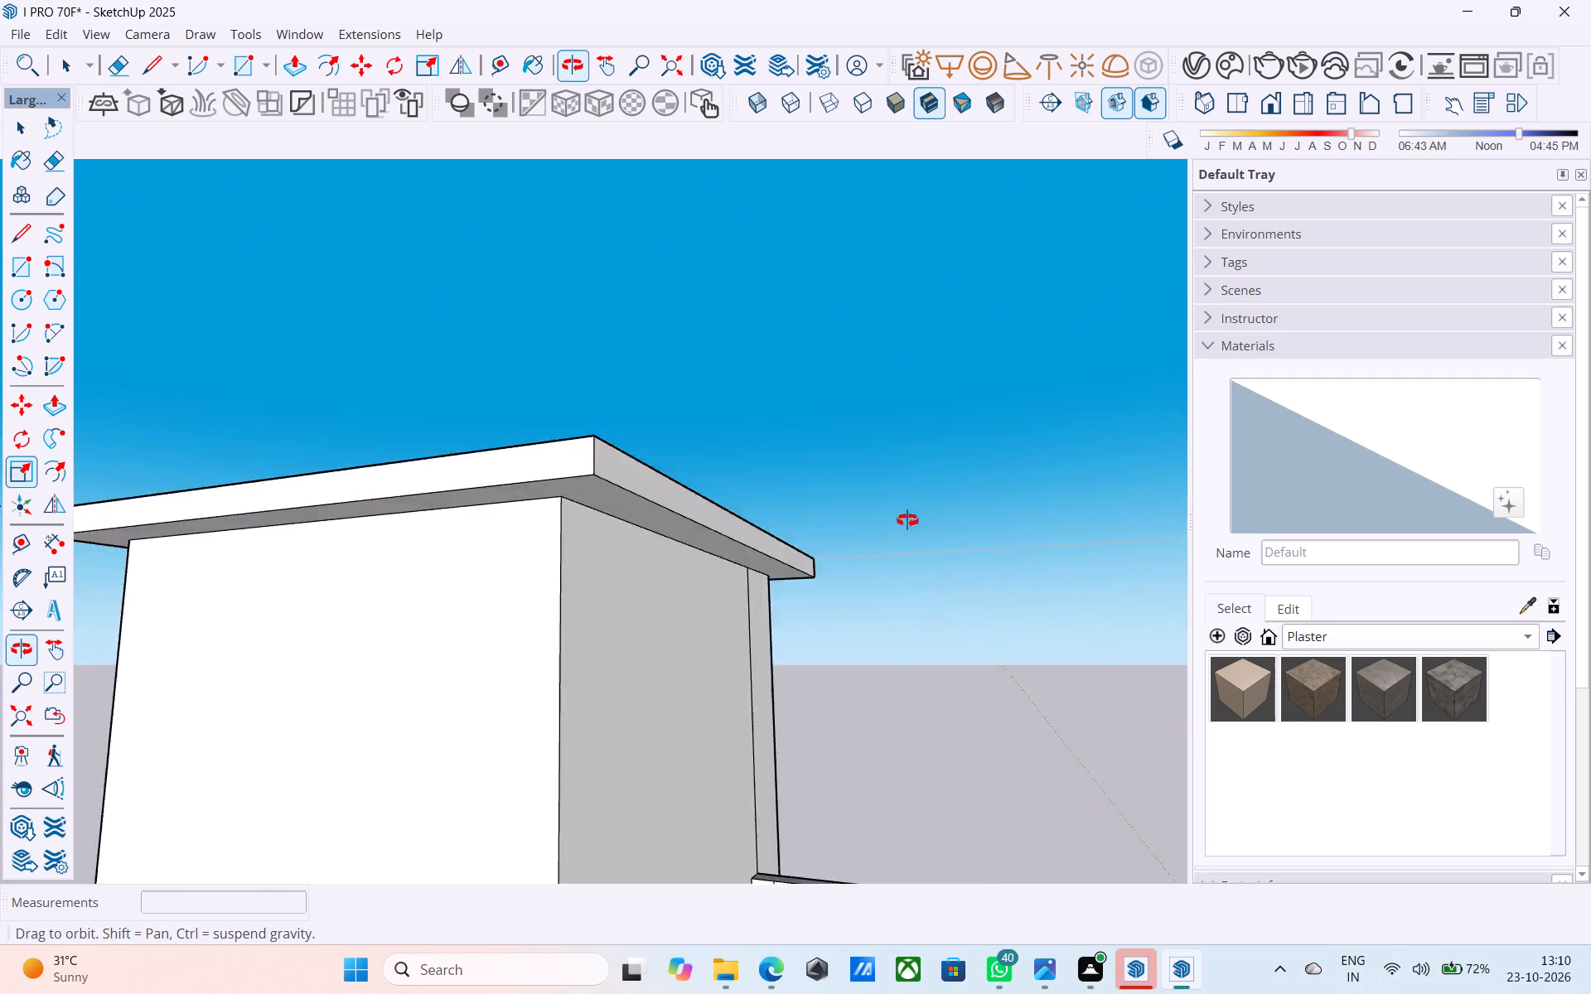
{"action": "middle_click_drag", "start_coordinate": [907, 520], "coordinate": [1048, 485]}
{"action": "scroll", "coordinate": [1021, 435], "scroll_direction": "down", "scroll_amount": 5}
{"action": "middle_click_drag", "start_coordinate": [360, 528], "coordinate": [709, 695]}
{"action": "scroll", "coordinate": [568, 499], "scroll_direction": "down", "scroll_amount": 11}
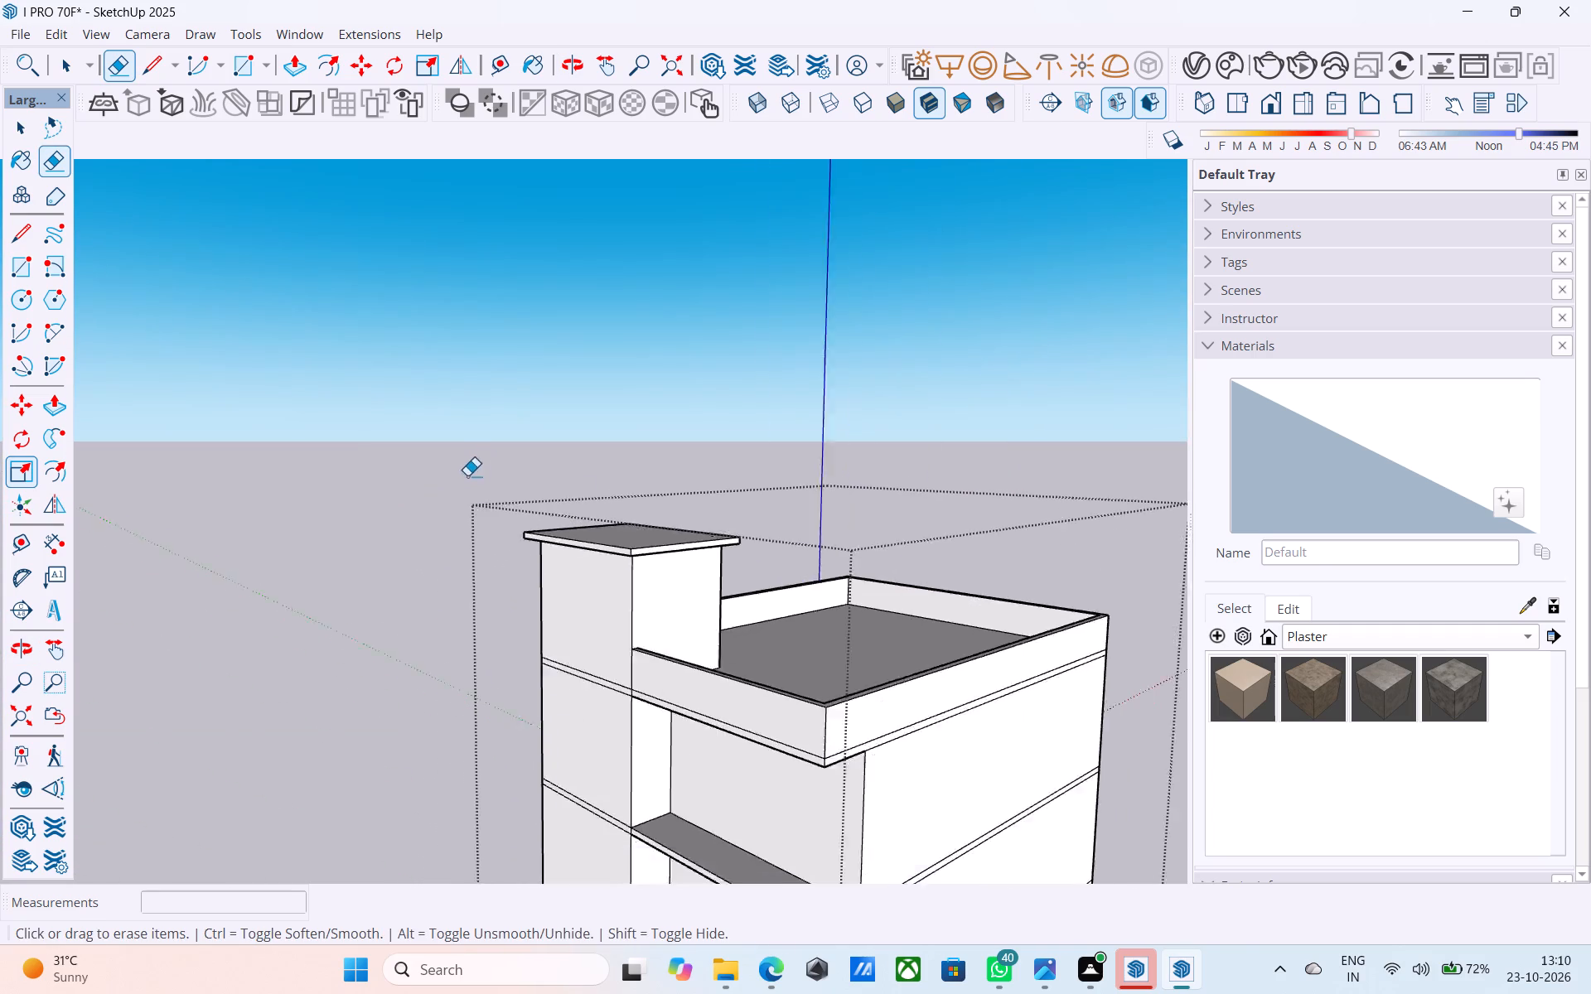
{"action": "scroll", "coordinate": [467, 475], "scroll_direction": "down", "scroll_amount": 2}
{"action": "middle_click_drag", "start_coordinate": [469, 485], "coordinate": [616, 445]}
{"action": "scroll", "coordinate": [368, 300], "scroll_direction": "down", "scroll_amount": 5}
{"action": "middle_click_drag", "start_coordinate": [502, 463], "coordinate": [633, 430]}
{"action": "scroll", "coordinate": [365, 333], "scroll_direction": "down", "scroll_amount": 6}
{"action": "scroll", "coordinate": [661, 321], "scroll_direction": "up", "scroll_amount": 8}
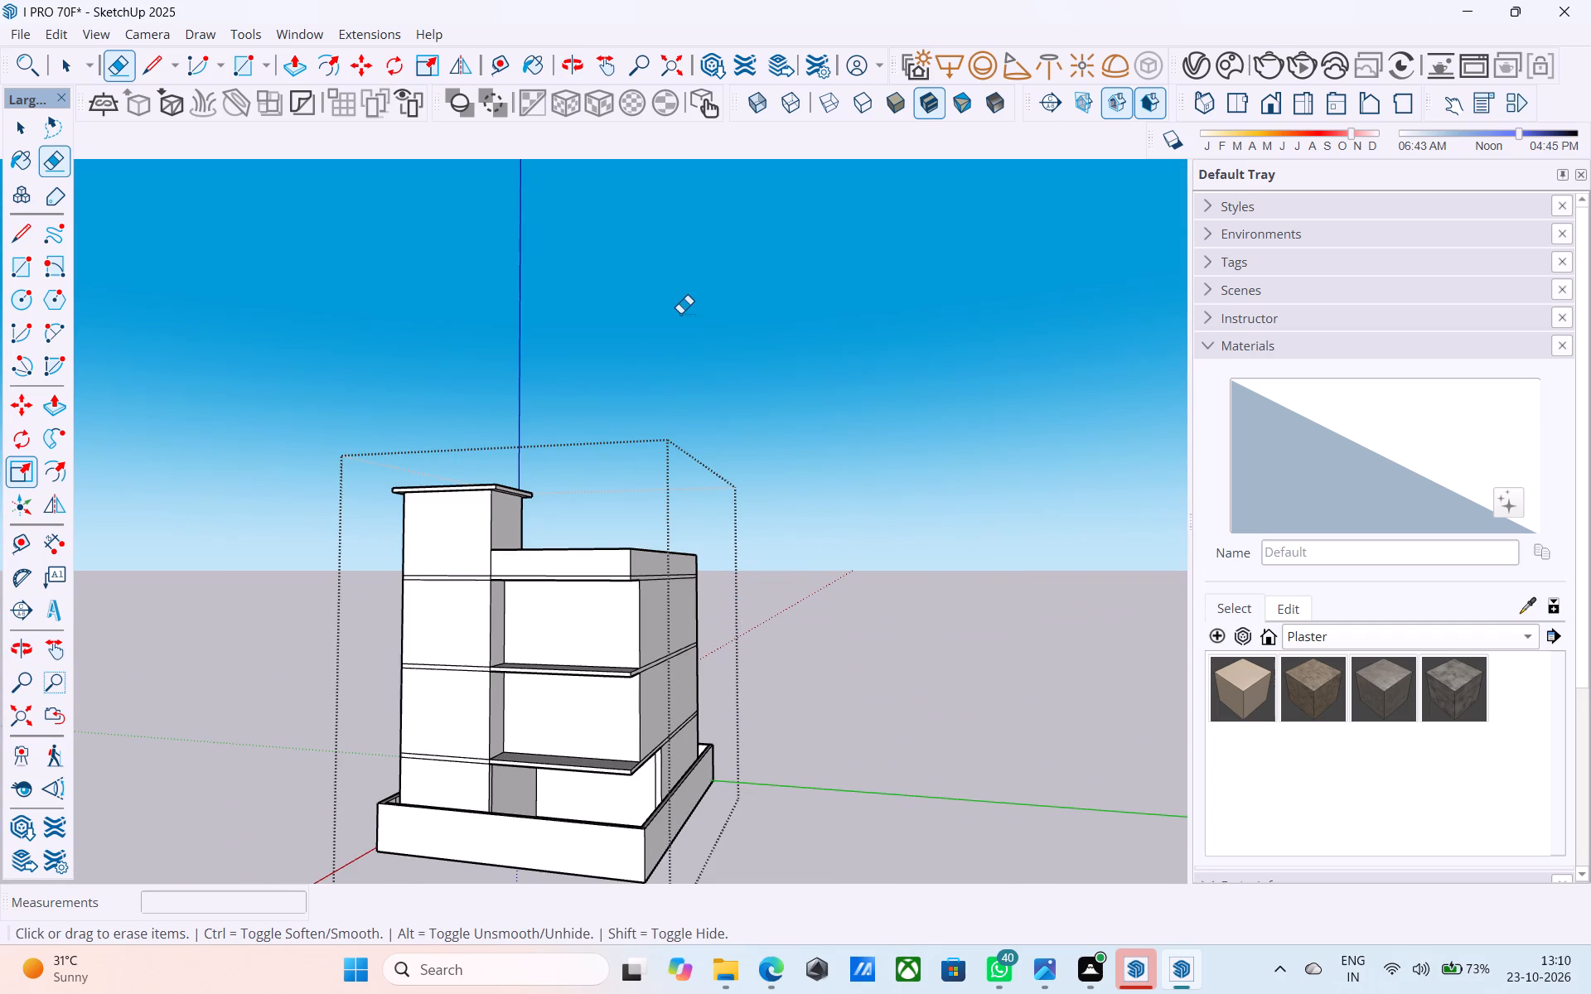
Exit the building group and save the model.
{"action": "key", "text": "space"}
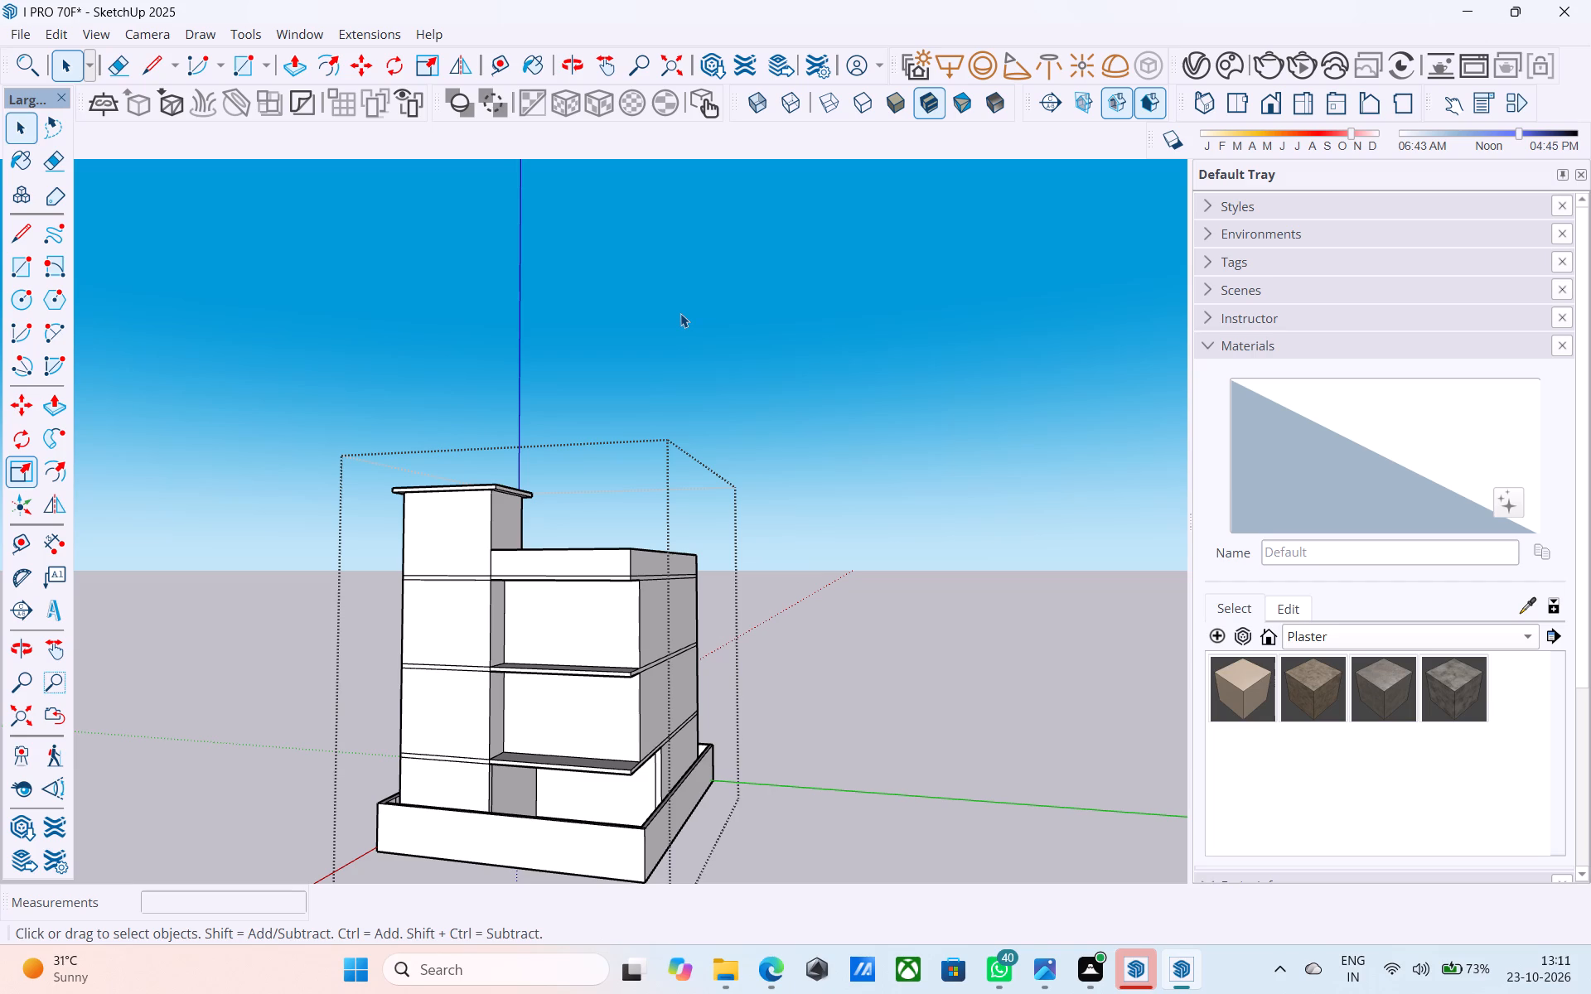
{"action": "left_click", "coordinate": [680, 313]}
{"action": "key", "text": "ctrl+s"}
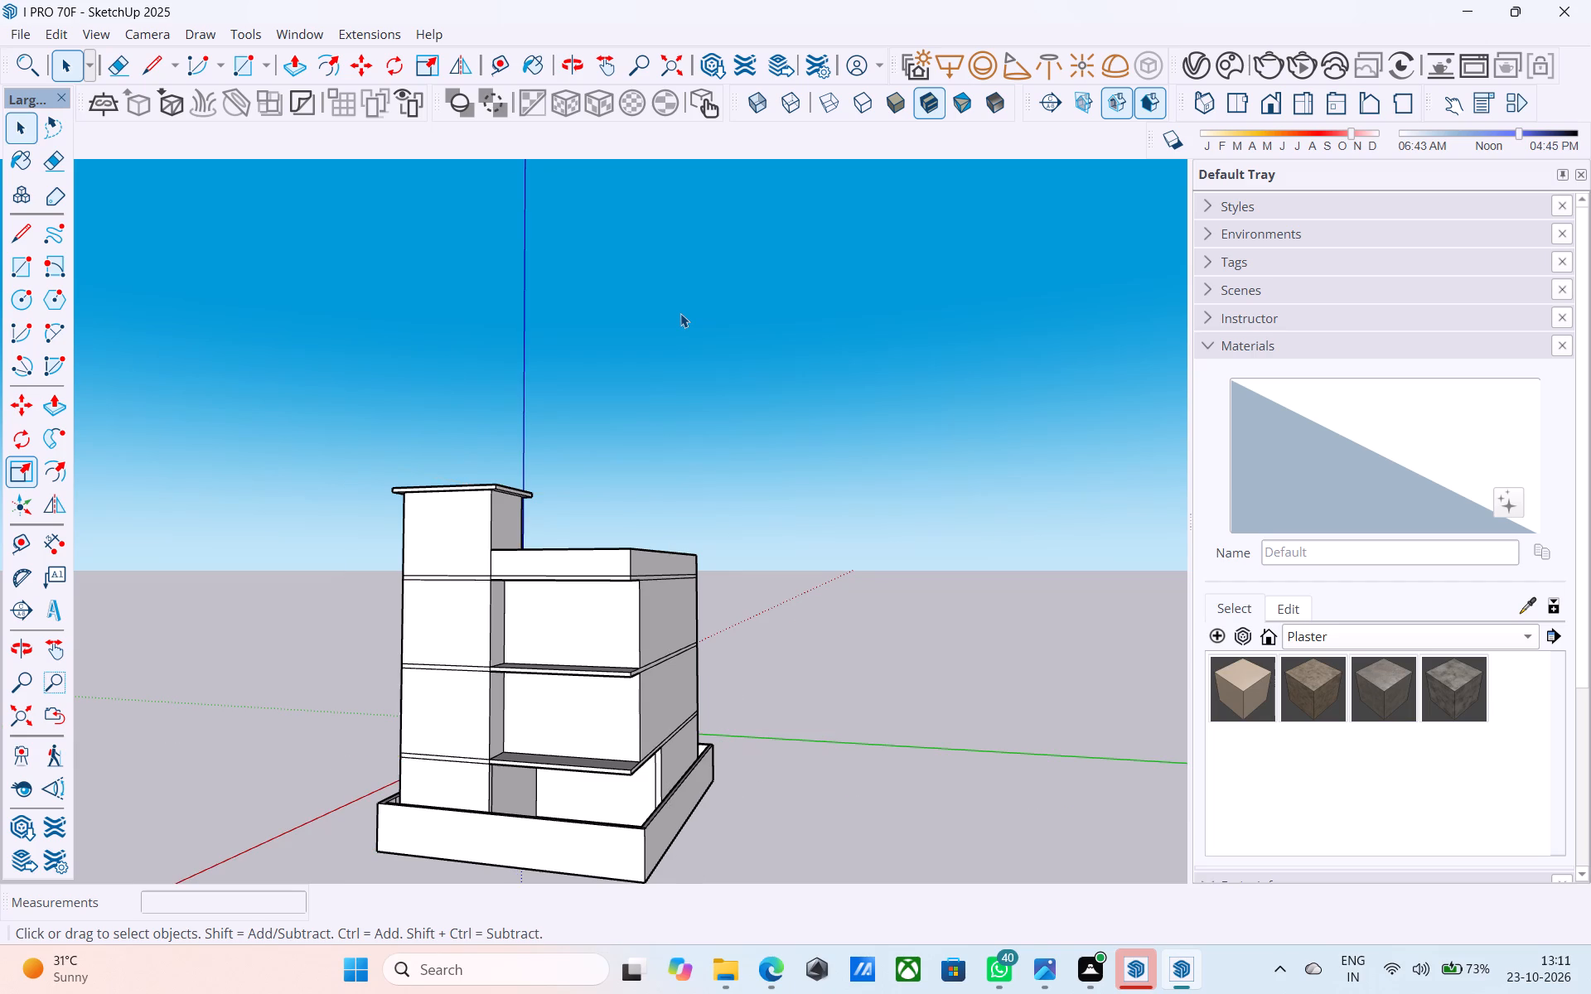
Examine the building's elevations and roof from the front, the tower side and above.
{"action": "key", "text": "space"}
{"action": "middle_click_drag", "start_coordinate": [633, 332], "coordinate": [652, 345]}
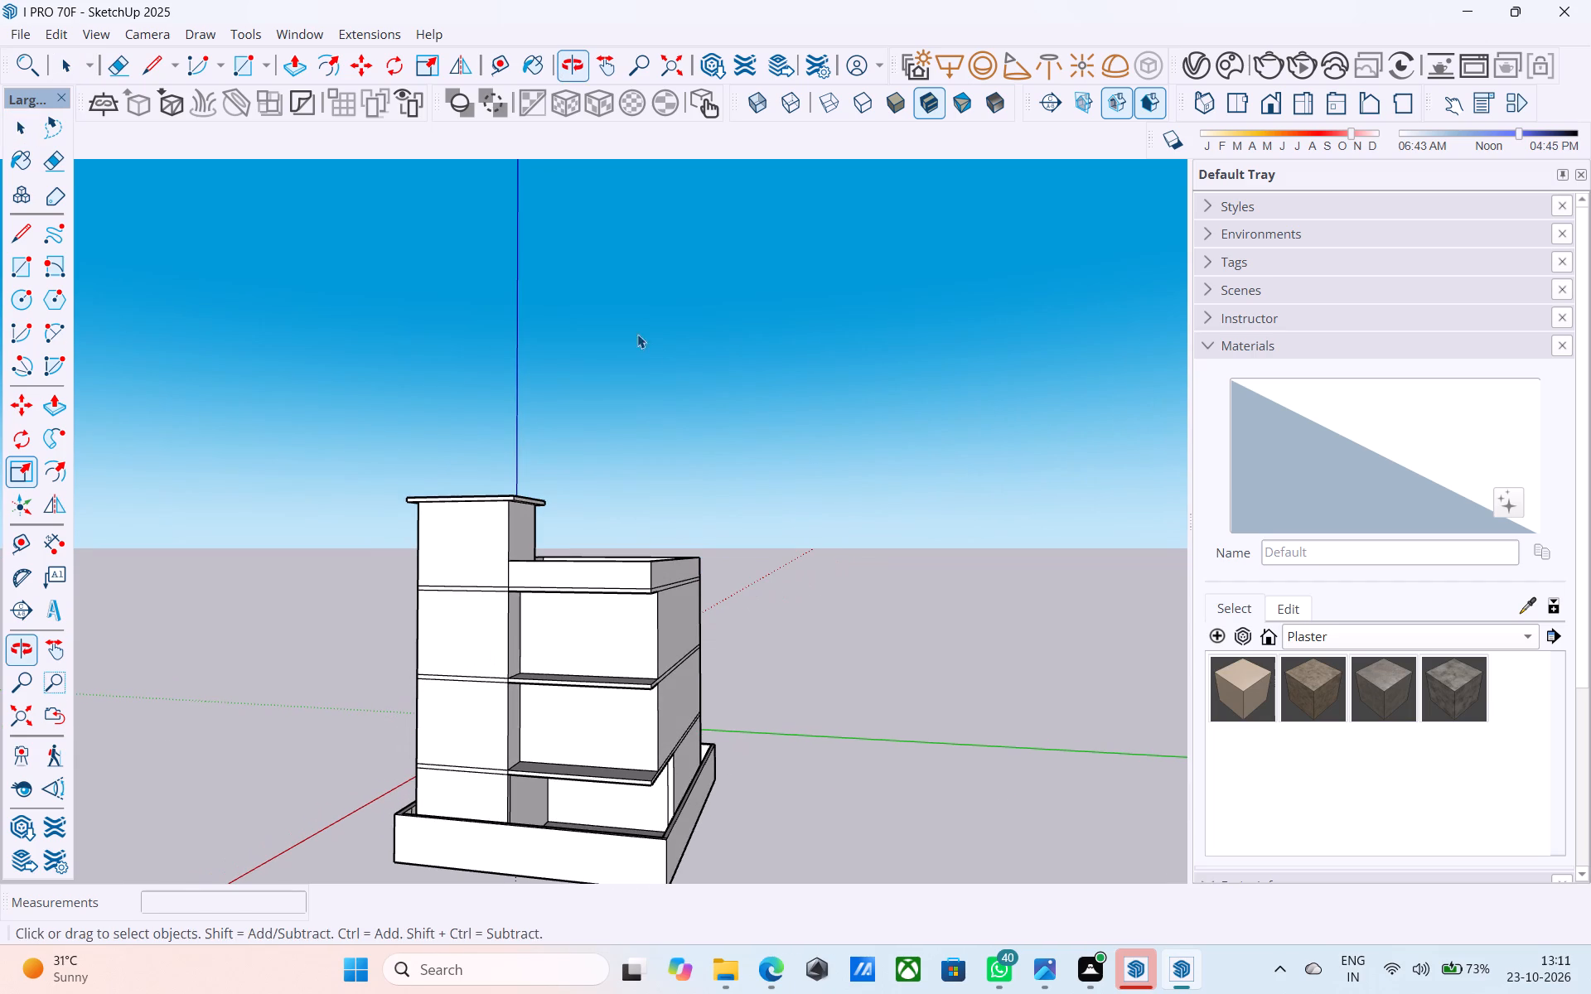
{"action": "scroll", "coordinate": [593, 342], "scroll_direction": "down", "scroll_amount": 1}
{"action": "middle_click_drag", "start_coordinate": [593, 341], "coordinate": [634, 495]}
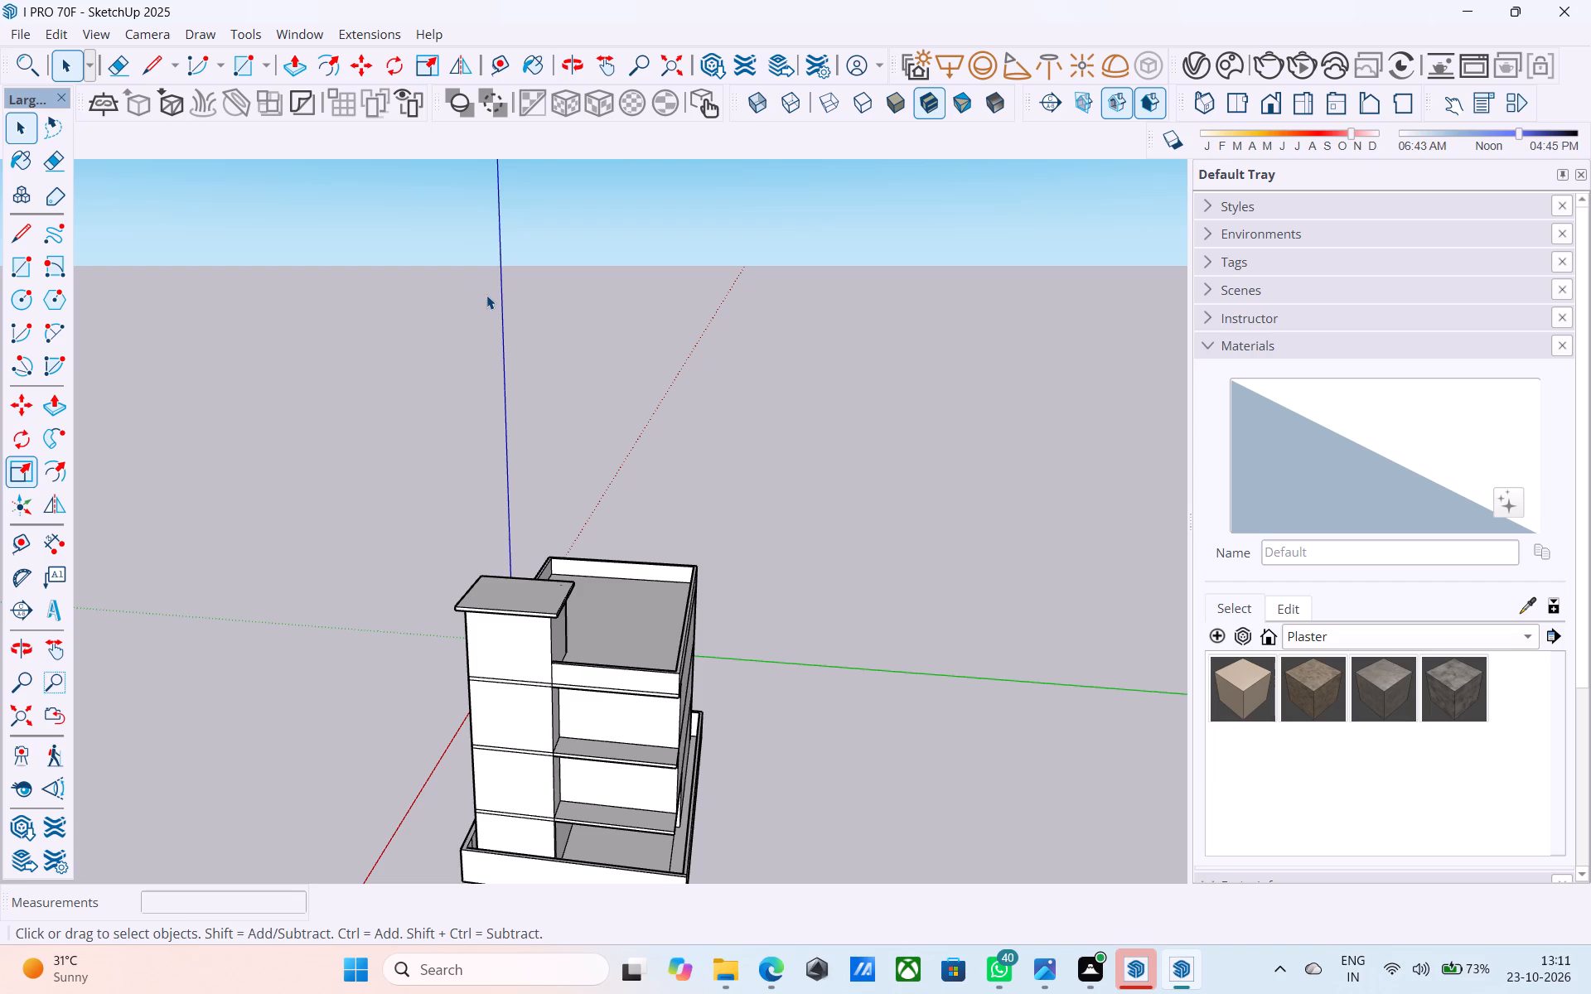
{"action": "scroll", "coordinate": [486, 298], "scroll_direction": "down", "scroll_amount": 5}
{"action": "middle_click_drag", "start_coordinate": [535, 484], "coordinate": [588, 367]}
{"action": "scroll", "coordinate": [607, 240], "scroll_direction": "down", "scroll_amount": 5}
{"action": "middle_click", "coordinate": [568, 396]}
{"action": "scroll", "coordinate": [568, 396], "scroll_direction": "up", "scroll_amount": 12}
{"action": "scroll", "coordinate": [525, 349], "scroll_direction": "down", "scroll_amount": 7}
{"action": "middle_click_drag", "start_coordinate": [549, 437], "coordinate": [562, 506]}
{"action": "scroll", "coordinate": [562, 508], "scroll_direction": "up", "scroll_amount": 7}
{"action": "scroll", "coordinate": [547, 368], "scroll_direction": "down", "scroll_amount": 7}
{"action": "middle_click_drag", "start_coordinate": [568, 470], "coordinate": [573, 395]}
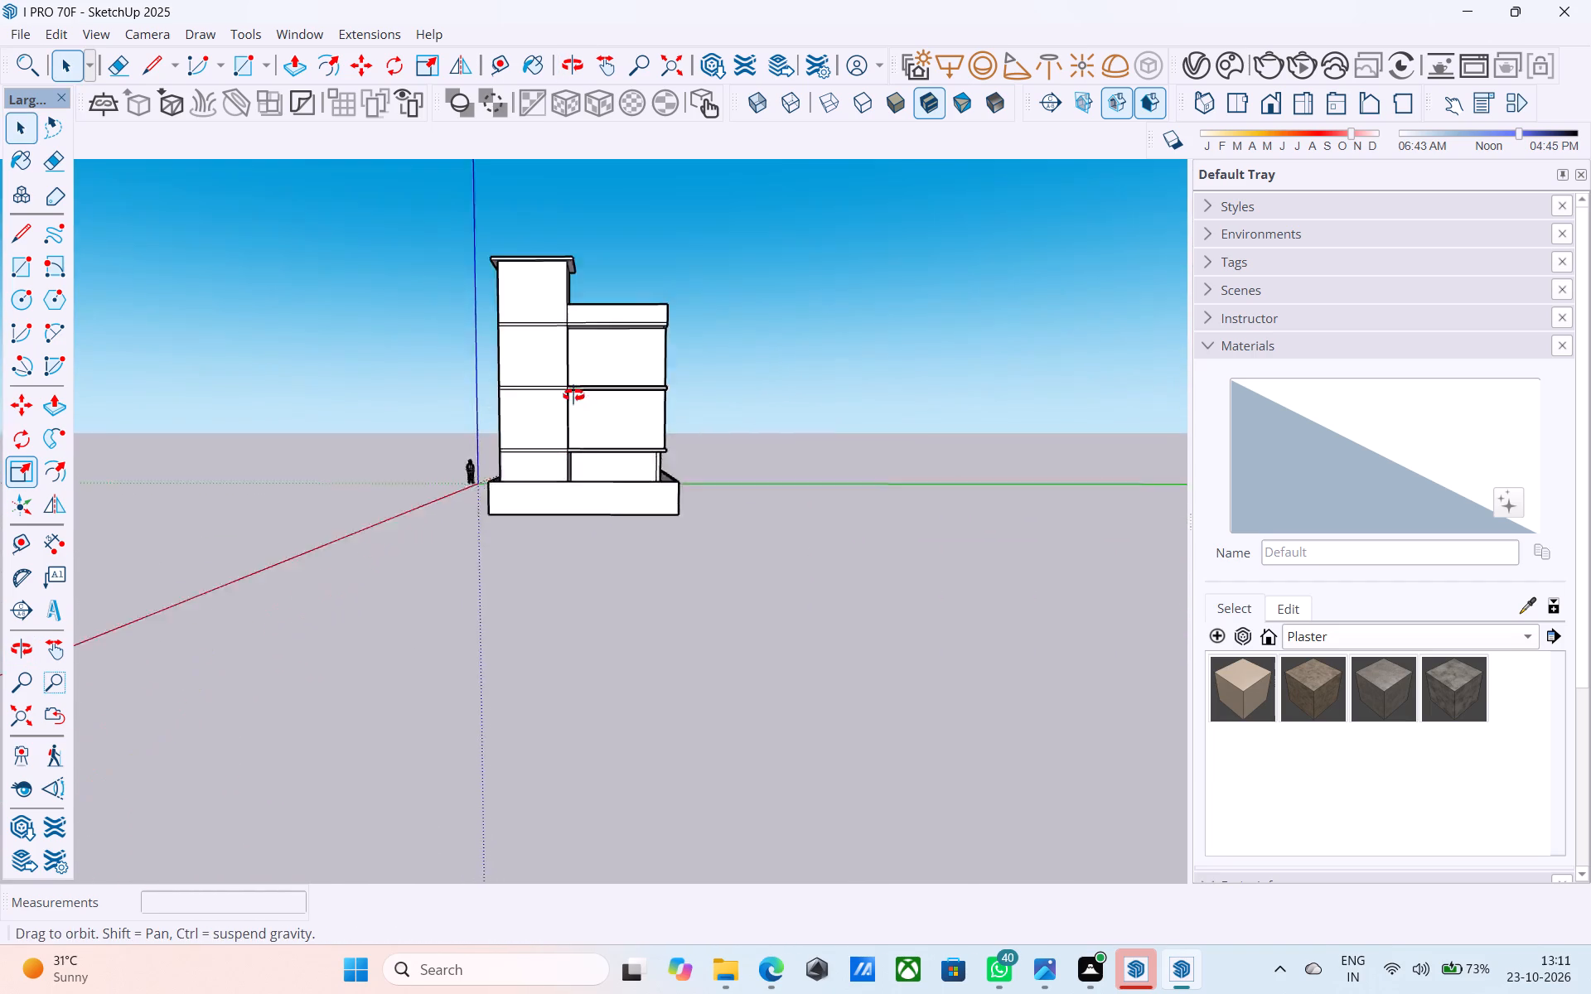
{"action": "middle_click_drag", "start_coordinate": [573, 395], "coordinate": [572, 303]}
{"action": "scroll", "coordinate": [604, 369], "scroll_direction": "up", "scroll_amount": 7}
{"action": "middle_click_drag", "start_coordinate": [554, 424], "coordinate": [531, 577]}
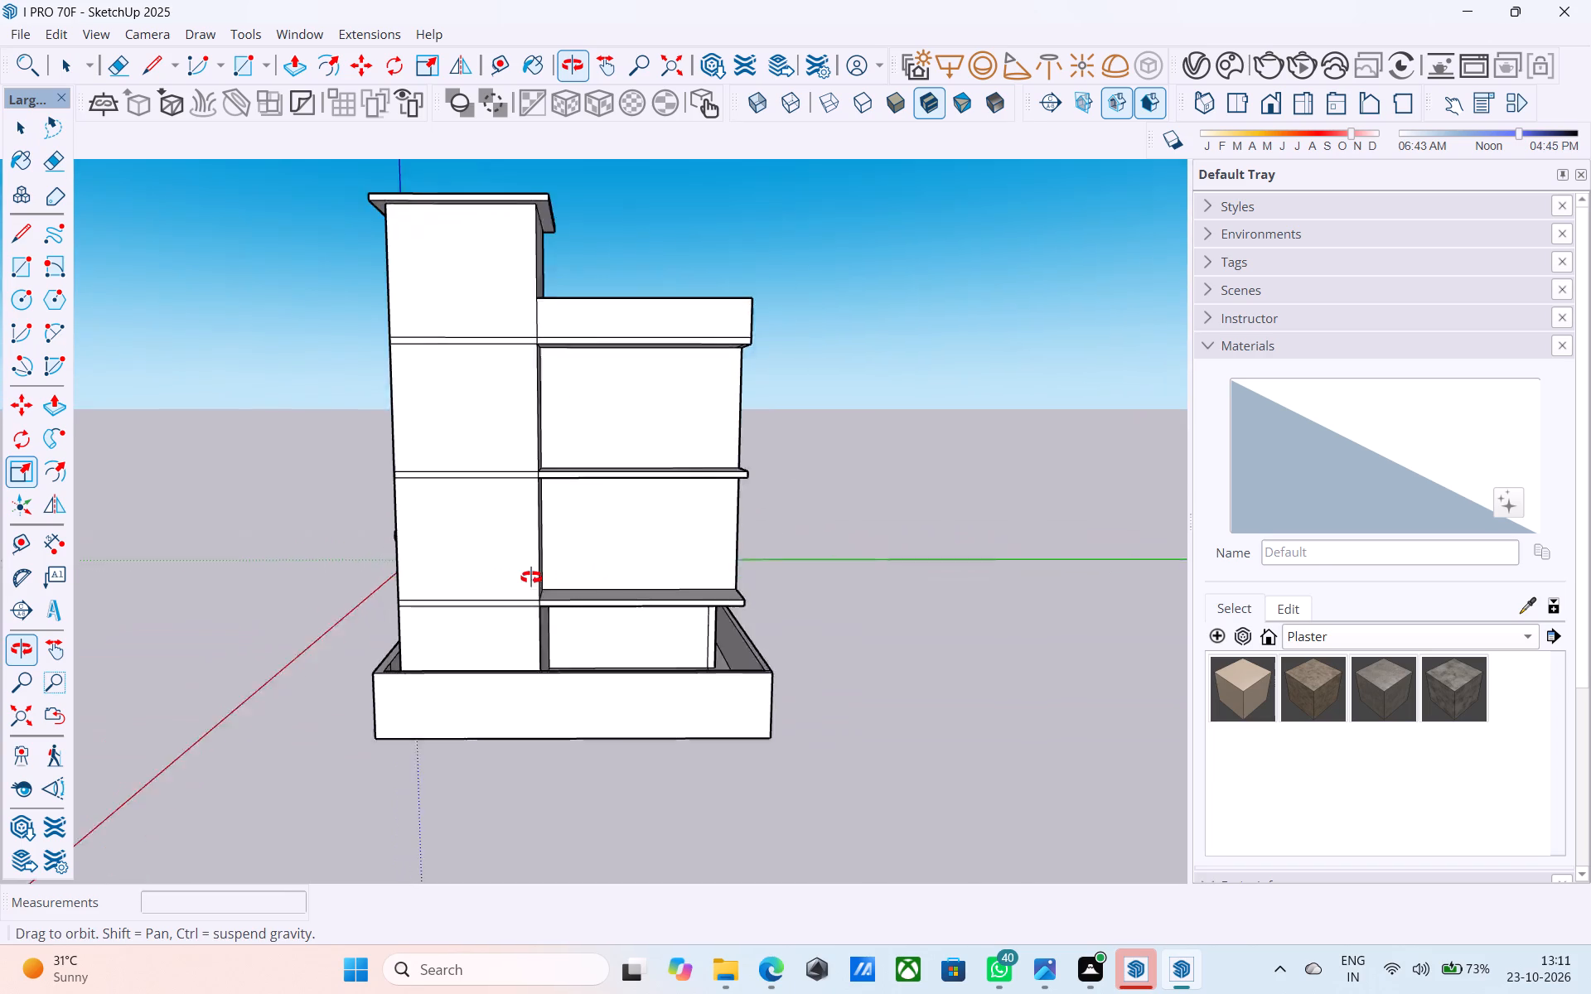
{"action": "middle_click_drag", "start_coordinate": [531, 577], "coordinate": [530, 578]}
{"action": "middle_click_drag", "start_coordinate": [480, 524], "coordinate": [886, 683]}
{"action": "middle_click_drag", "start_coordinate": [581, 585], "coordinate": [716, 552]}
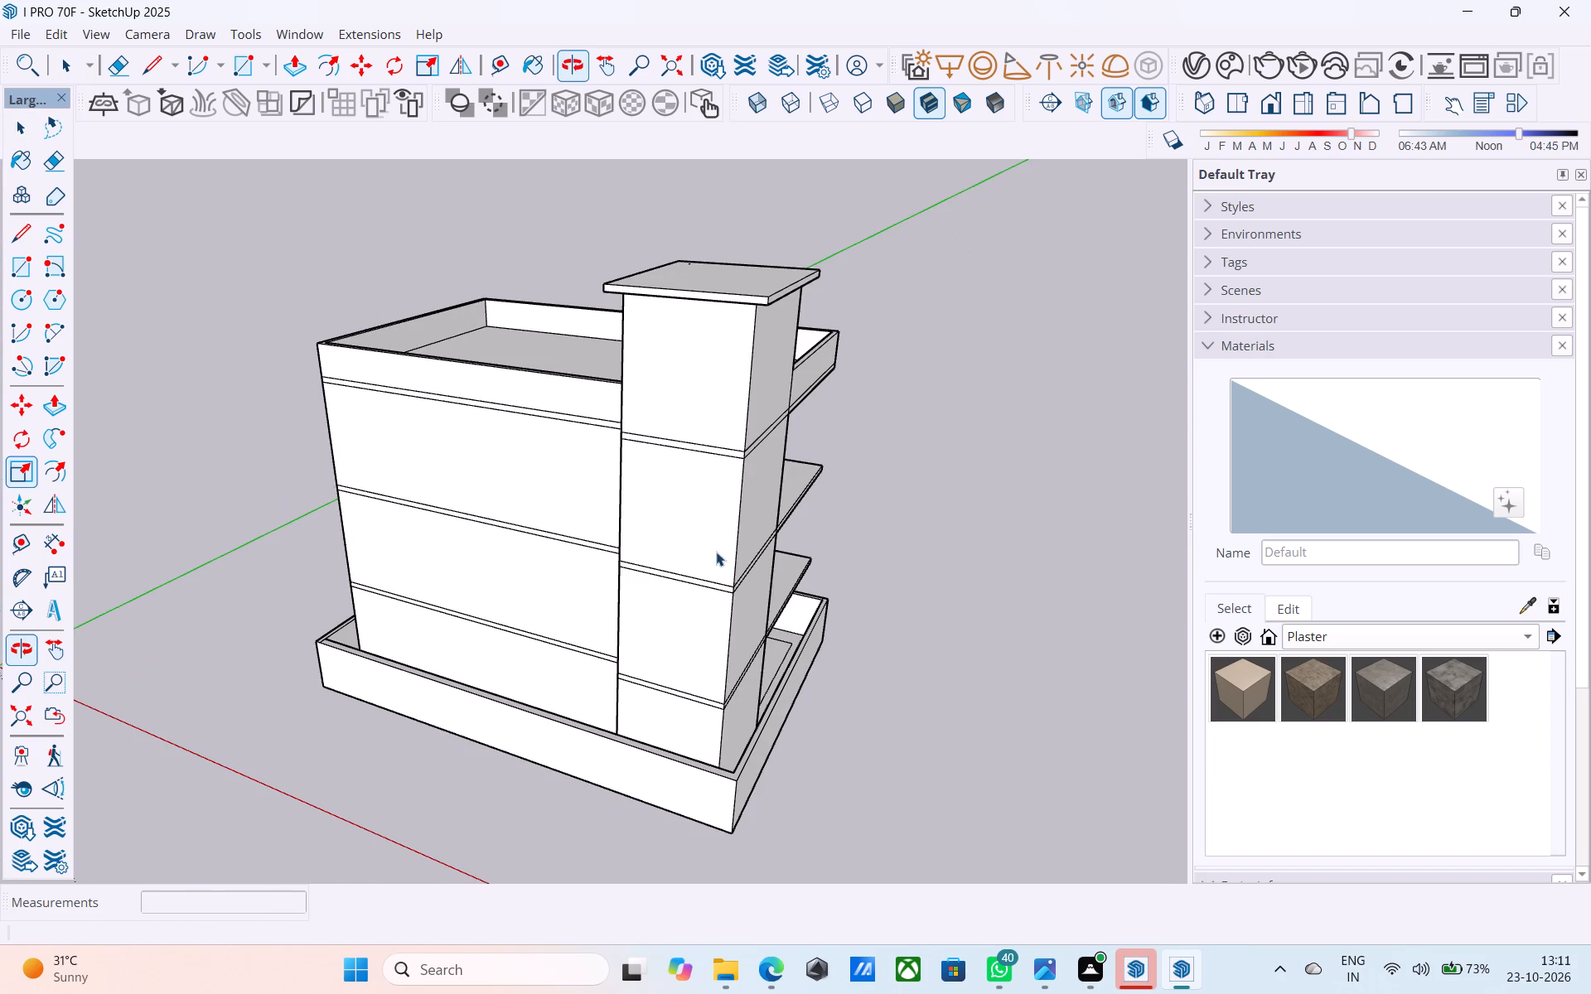
{"action": "middle_click_drag", "start_coordinate": [581, 571], "coordinate": [605, 557], "text": "shift"}
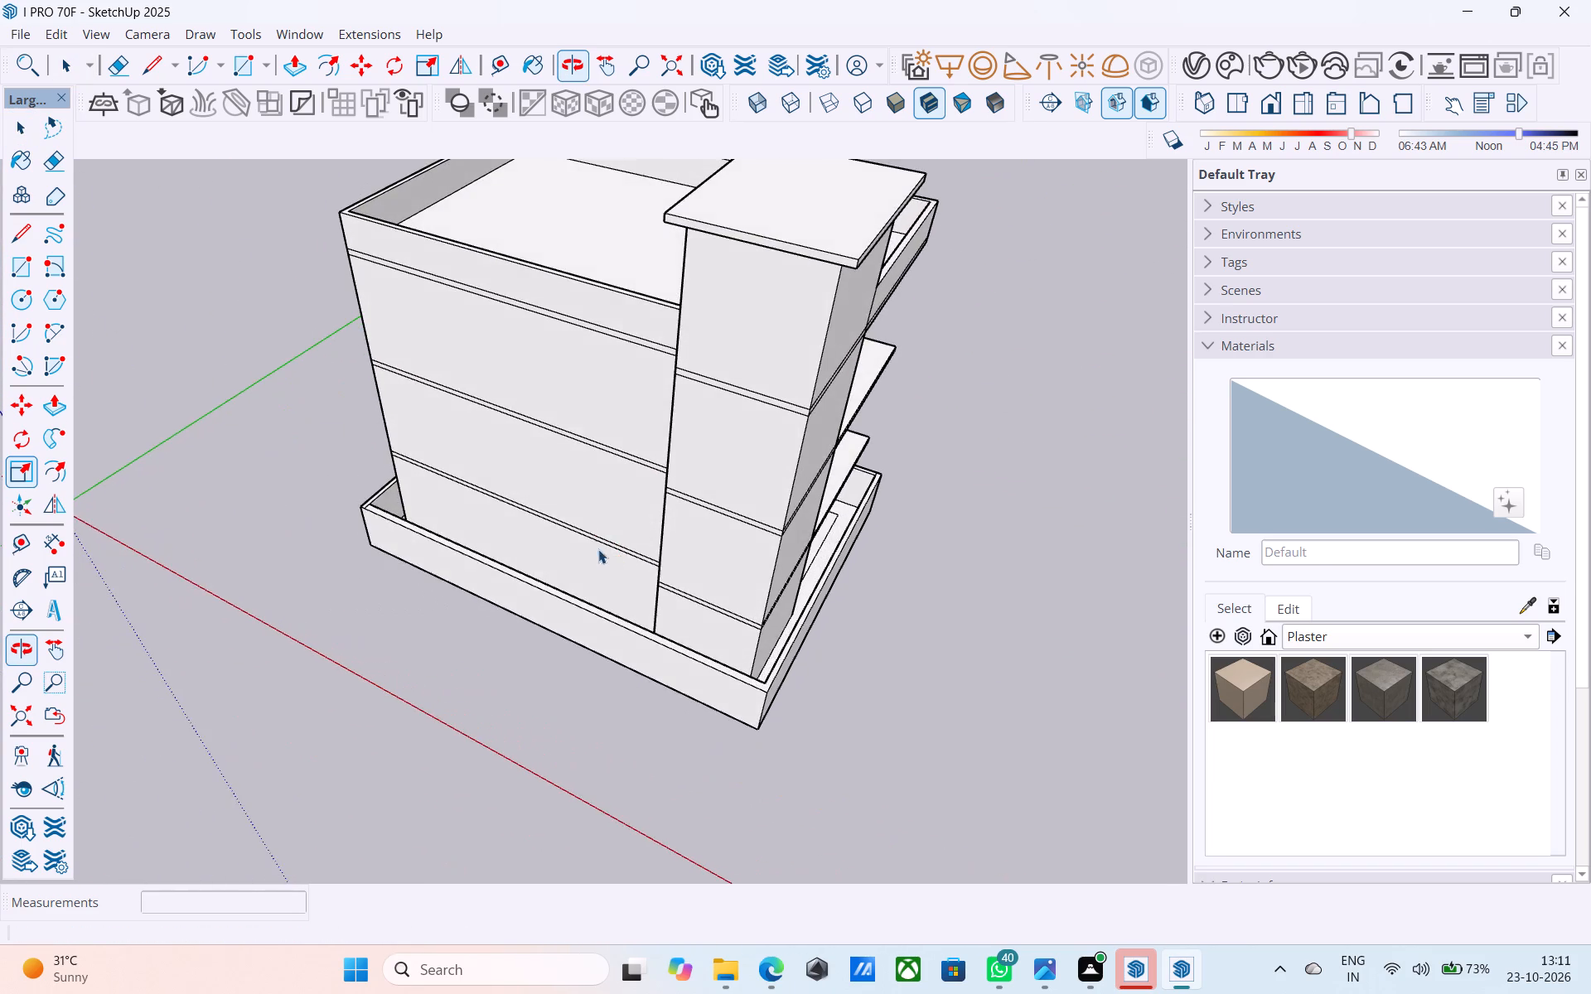
Open the building group and draw a vertical line up the middle of the long wall beside the tower, from base to parapet top.
{"action": "double_click", "coordinate": [586, 540]}
{"action": "scroll", "coordinate": [557, 539], "scroll_direction": "down", "scroll_amount": 1}
{"action": "scroll", "coordinate": [557, 539], "scroll_direction": "up", "scroll_amount": 4}
{"action": "middle_click_drag", "start_coordinate": [545, 557], "coordinate": [900, 665], "text": "shift"}
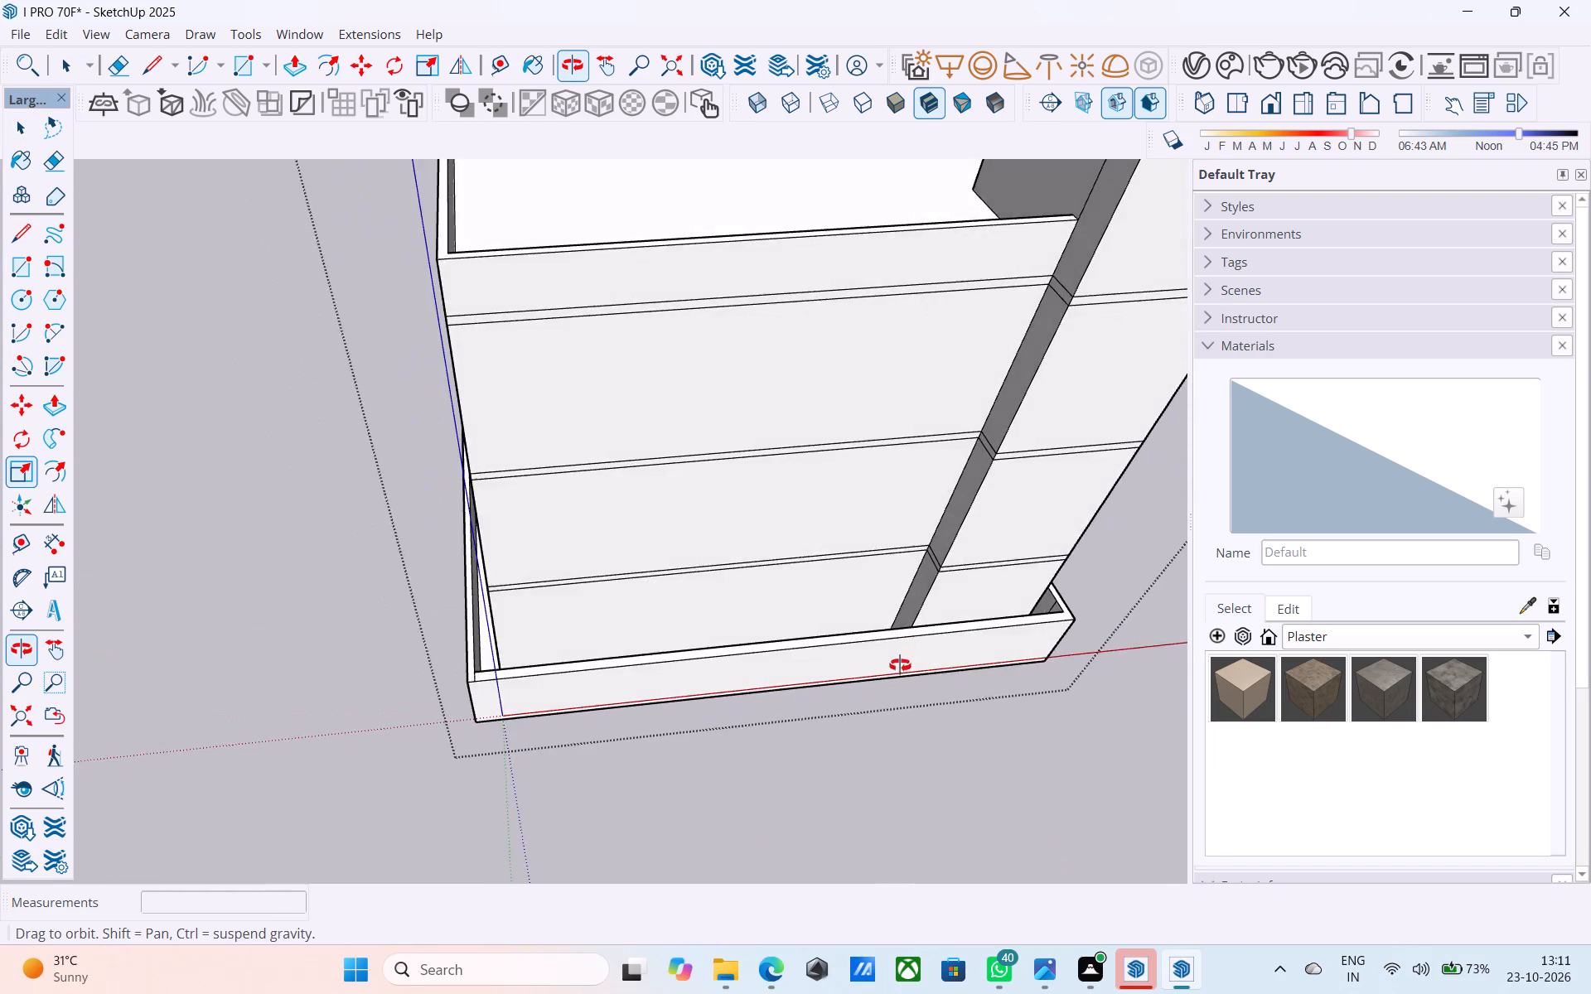
{"action": "middle_click_drag", "start_coordinate": [900, 665], "coordinate": [927, 692], "text": "shift"}
{"action": "middle_click_drag", "start_coordinate": [974, 430], "coordinate": [966, 446], "text": "shift"}
{"action": "key", "text": "l"}
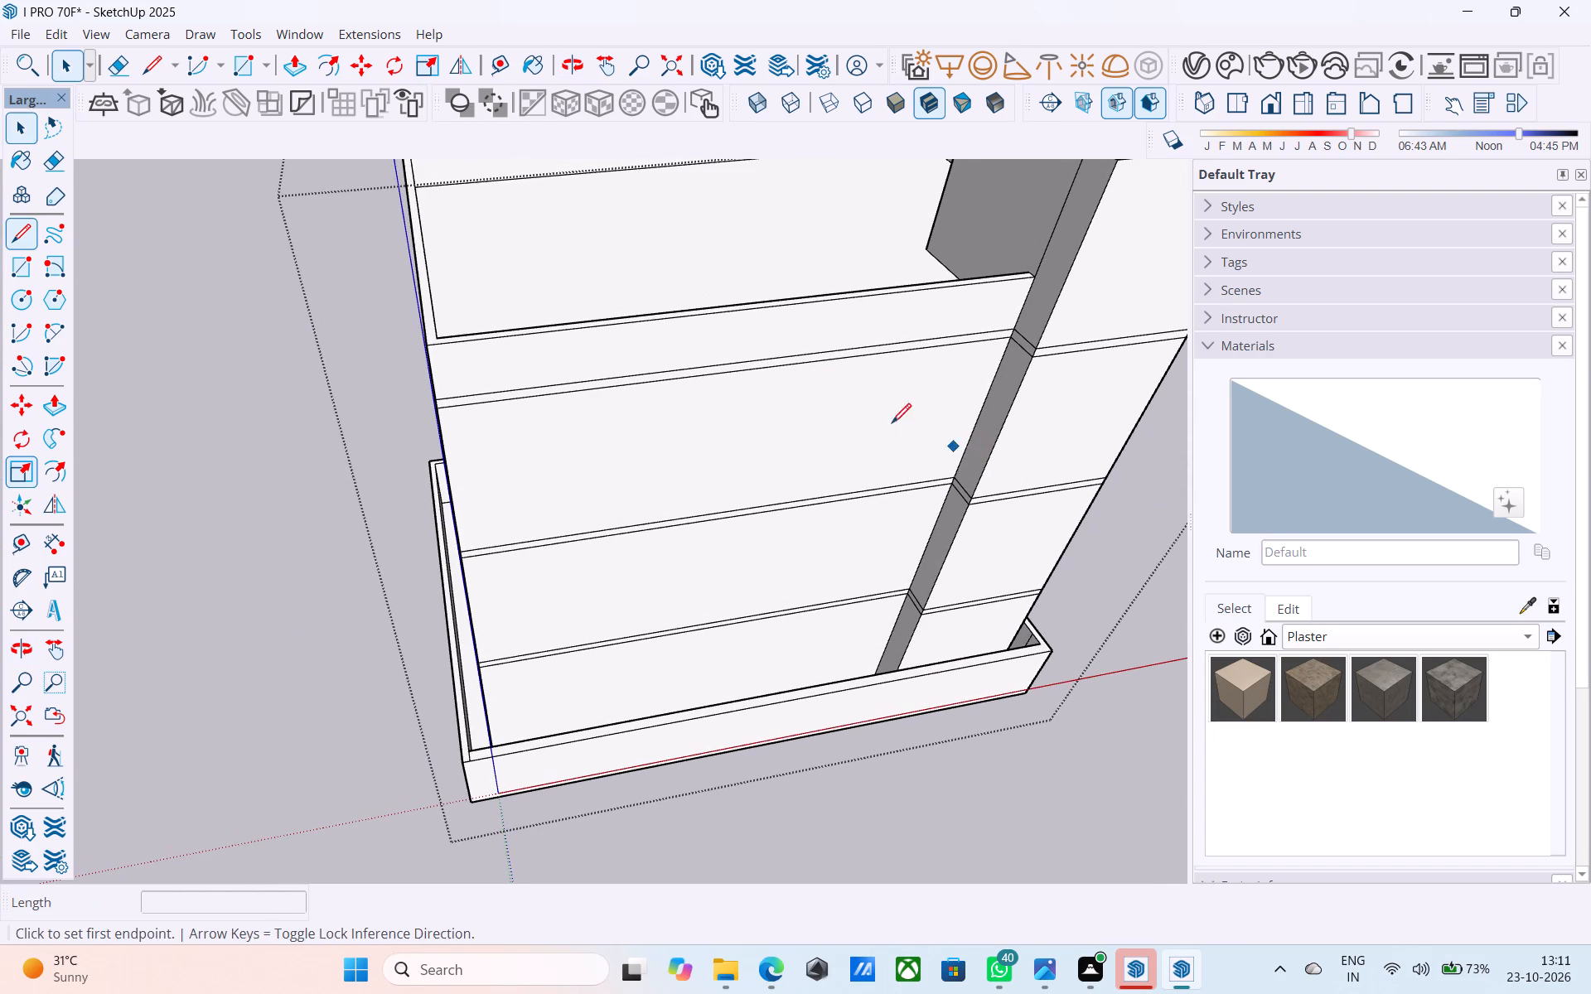
{"action": "left_click", "coordinate": [739, 374]}
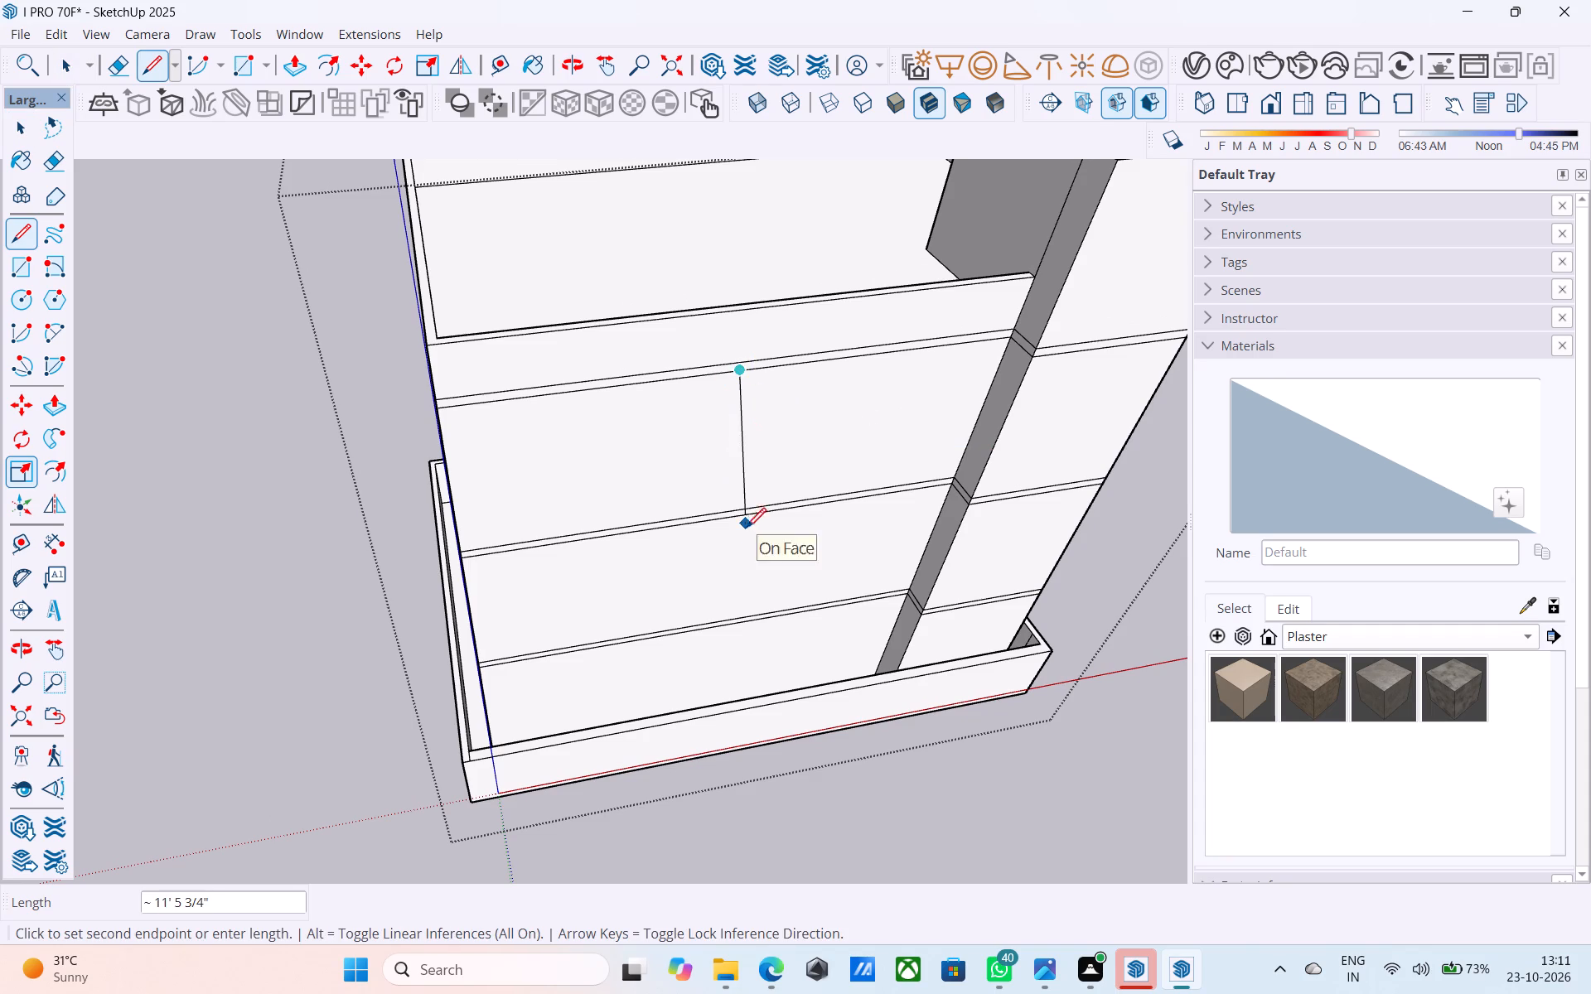
{"action": "middle_click_drag", "start_coordinate": [717, 572], "coordinate": [689, 531], "text": "shift"}
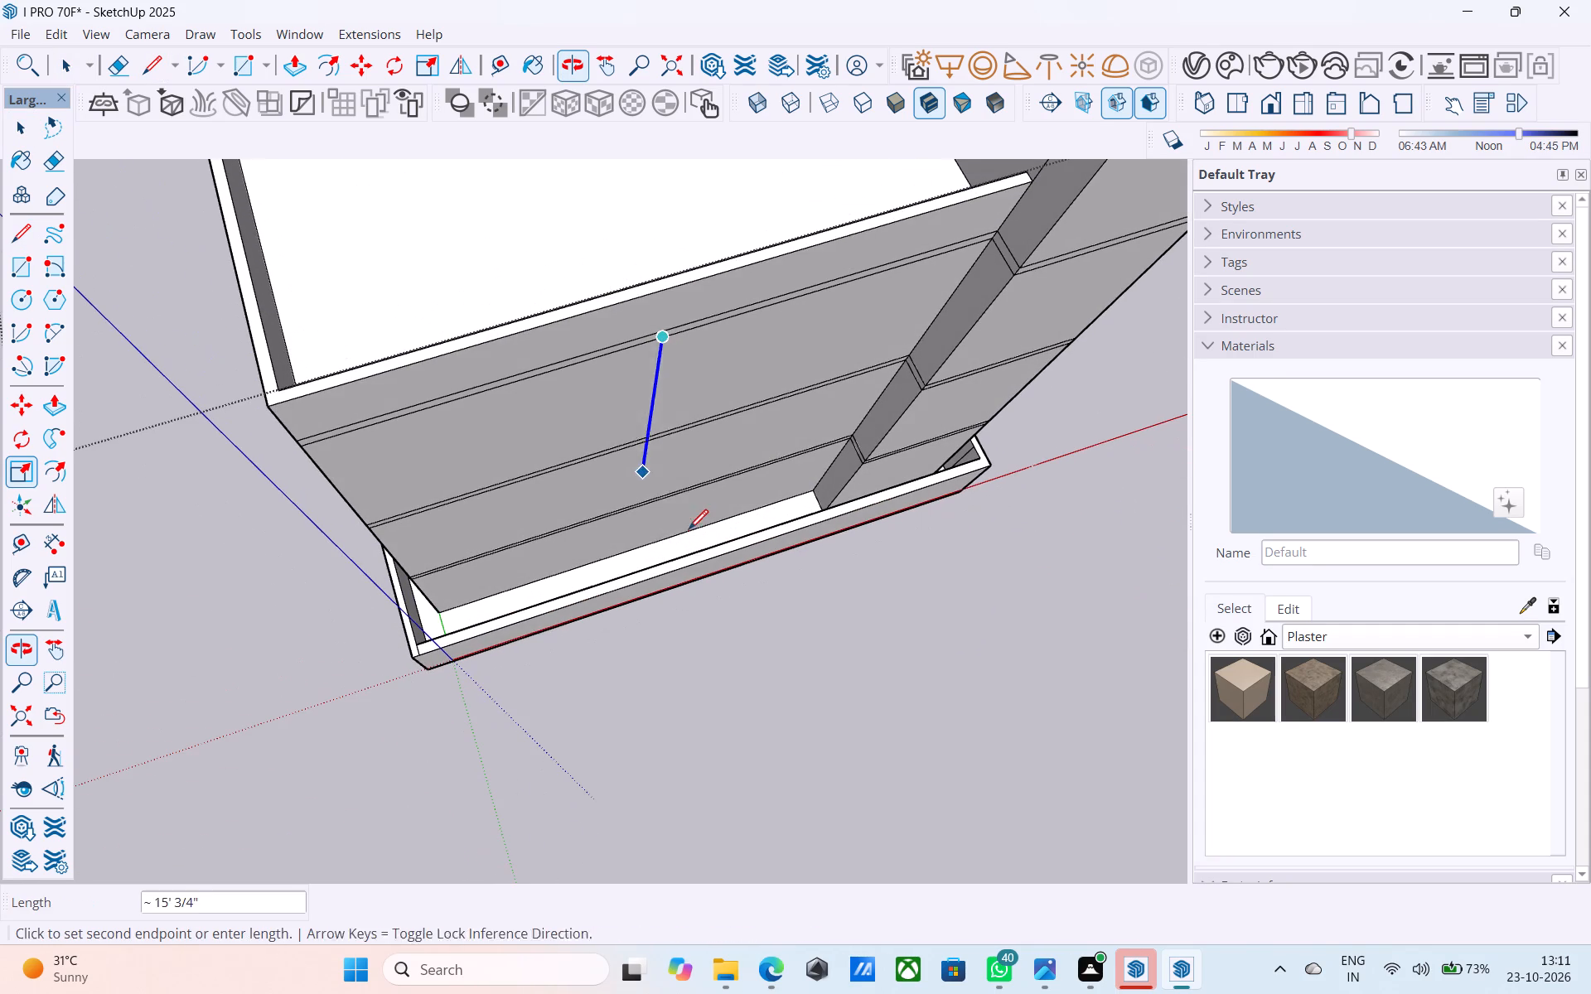
{"action": "scroll", "coordinate": [643, 546], "scroll_direction": "up", "scroll_amount": 4}
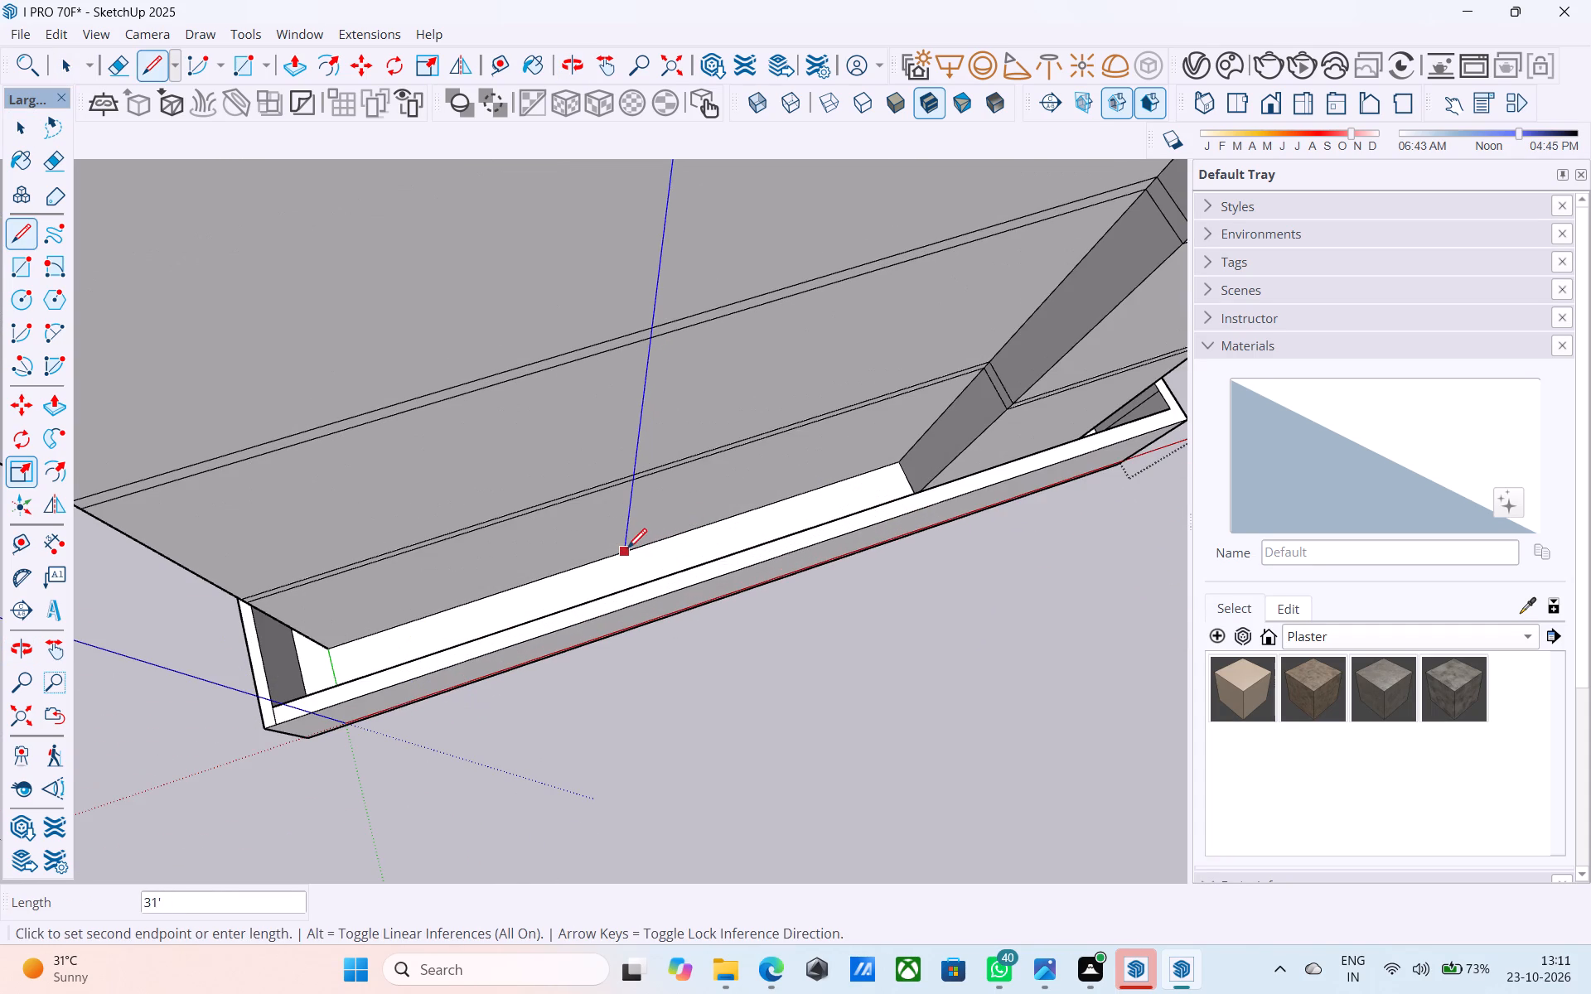
{"action": "left_click", "coordinate": [627, 550]}
{"action": "scroll", "coordinate": [618, 504], "scroll_direction": "down", "scroll_amount": 7}
{"action": "middle_click_drag", "start_coordinate": [619, 502], "coordinate": [615, 549]}
{"action": "scroll", "coordinate": [665, 454], "scroll_direction": "up", "scroll_amount": 14}
{"action": "left_click", "coordinate": [655, 479]}
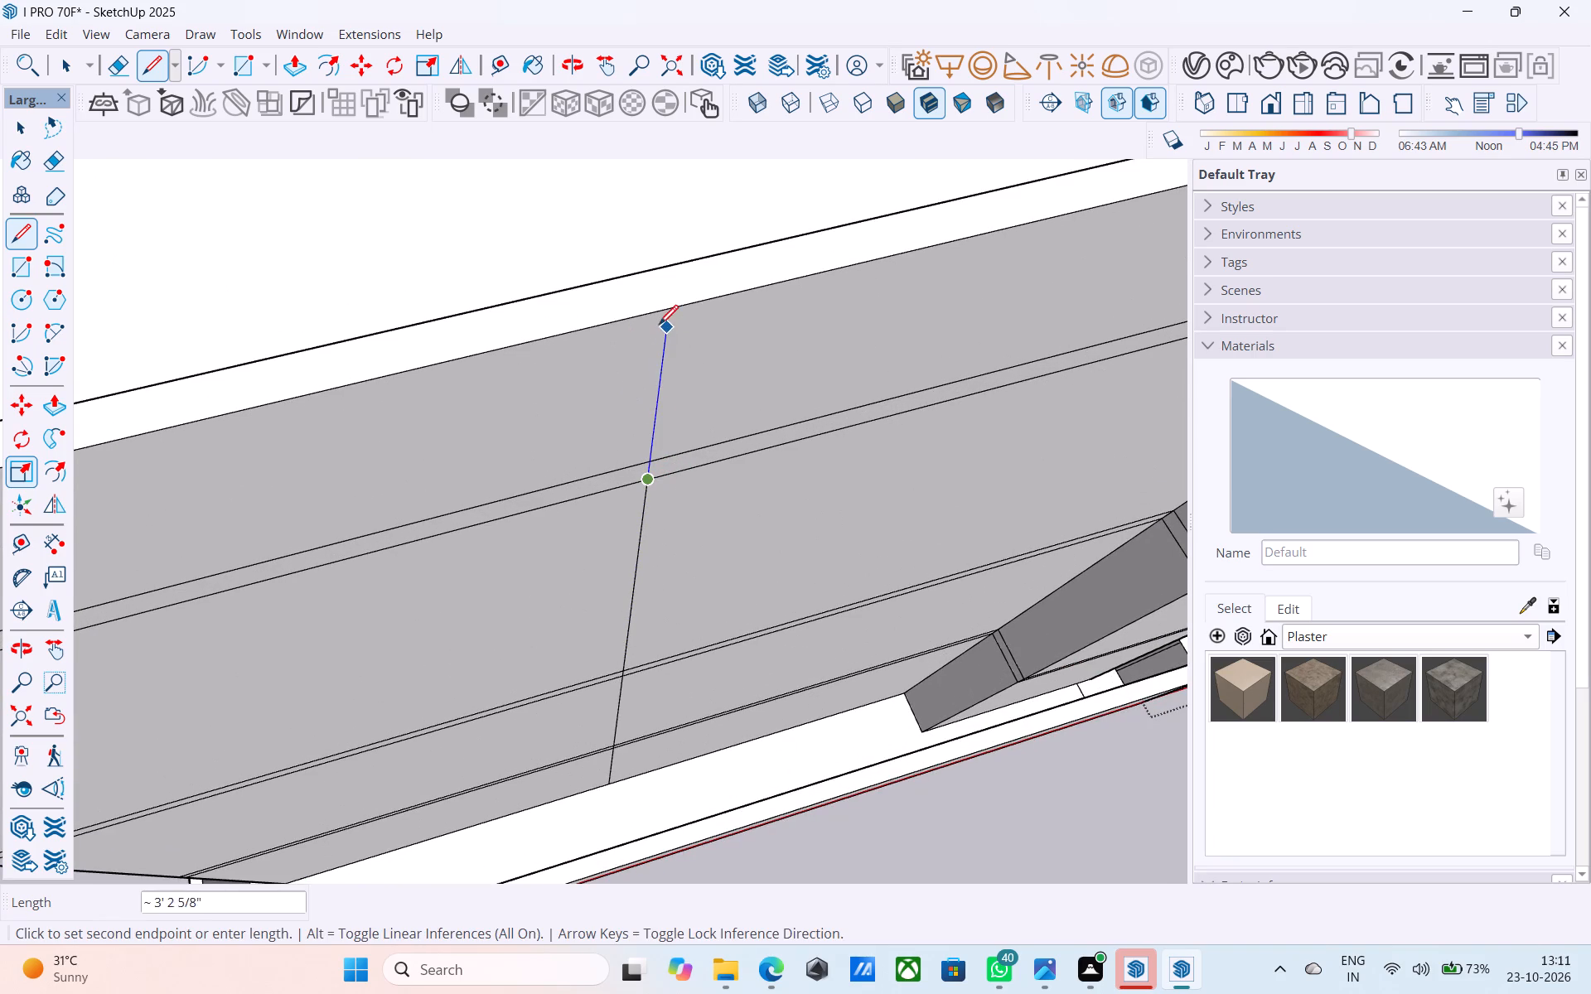
{"action": "left_click", "coordinate": [660, 310]}
Select all segments of the wall's vertical centre line and copy them 2' sideways toward the stair tower.
{"action": "middle_click_drag", "start_coordinate": [641, 361], "coordinate": [598, 316]}
{"action": "key", "text": "e"}
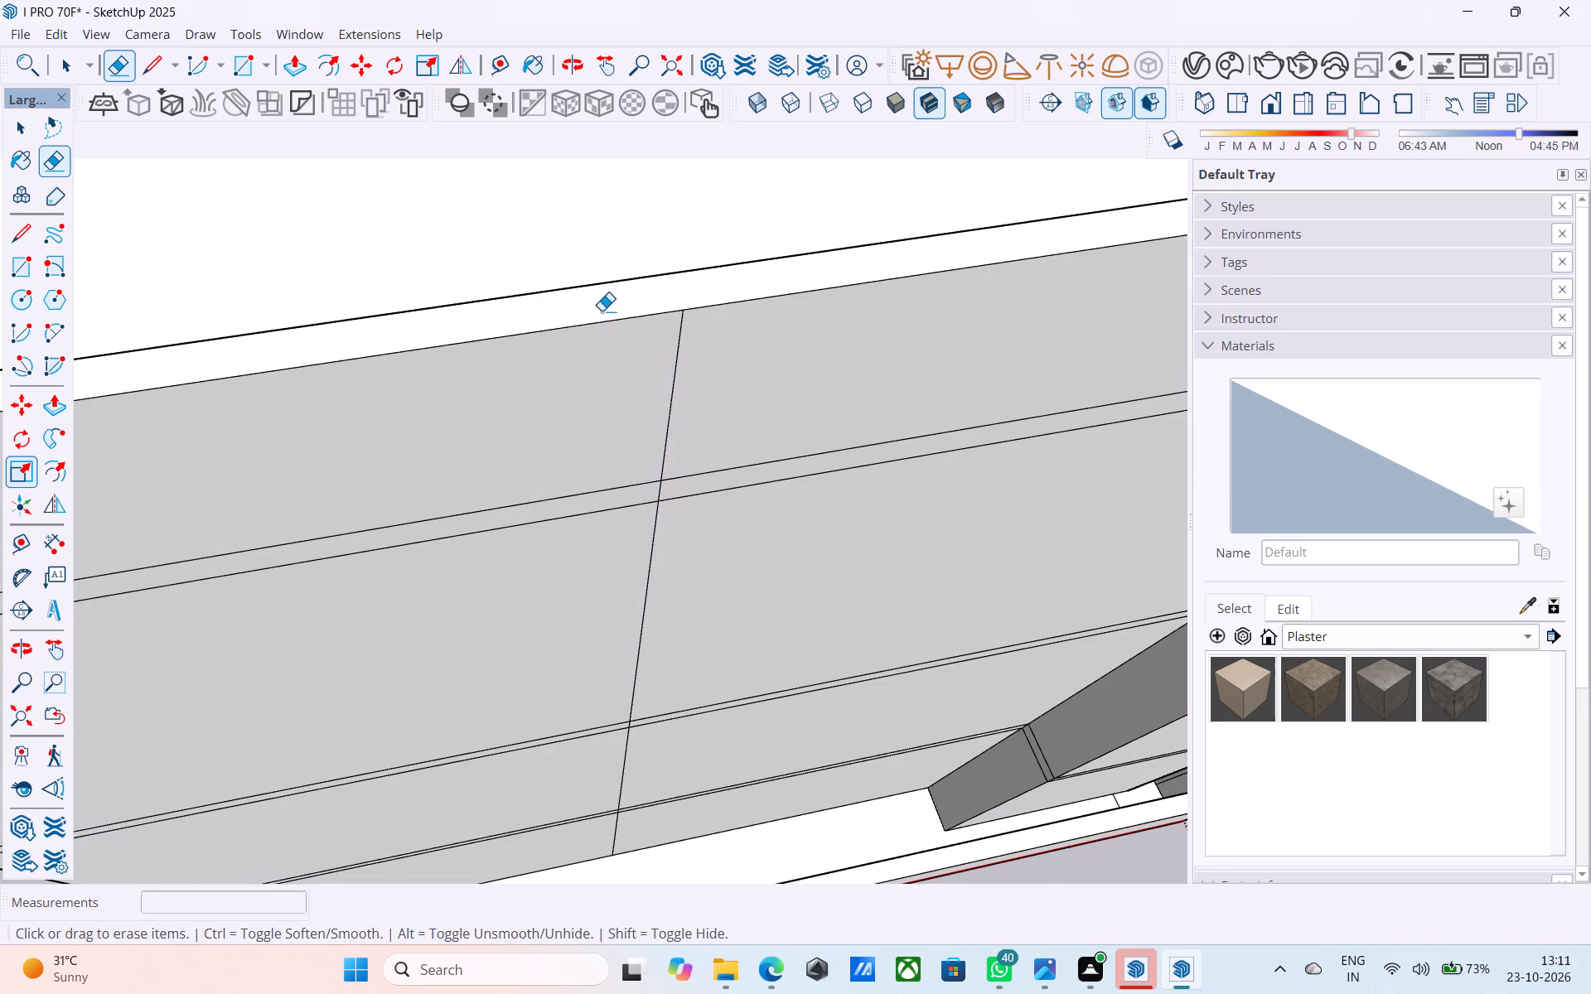
{"action": "scroll", "coordinate": [547, 300], "scroll_direction": "down", "scroll_amount": 4}
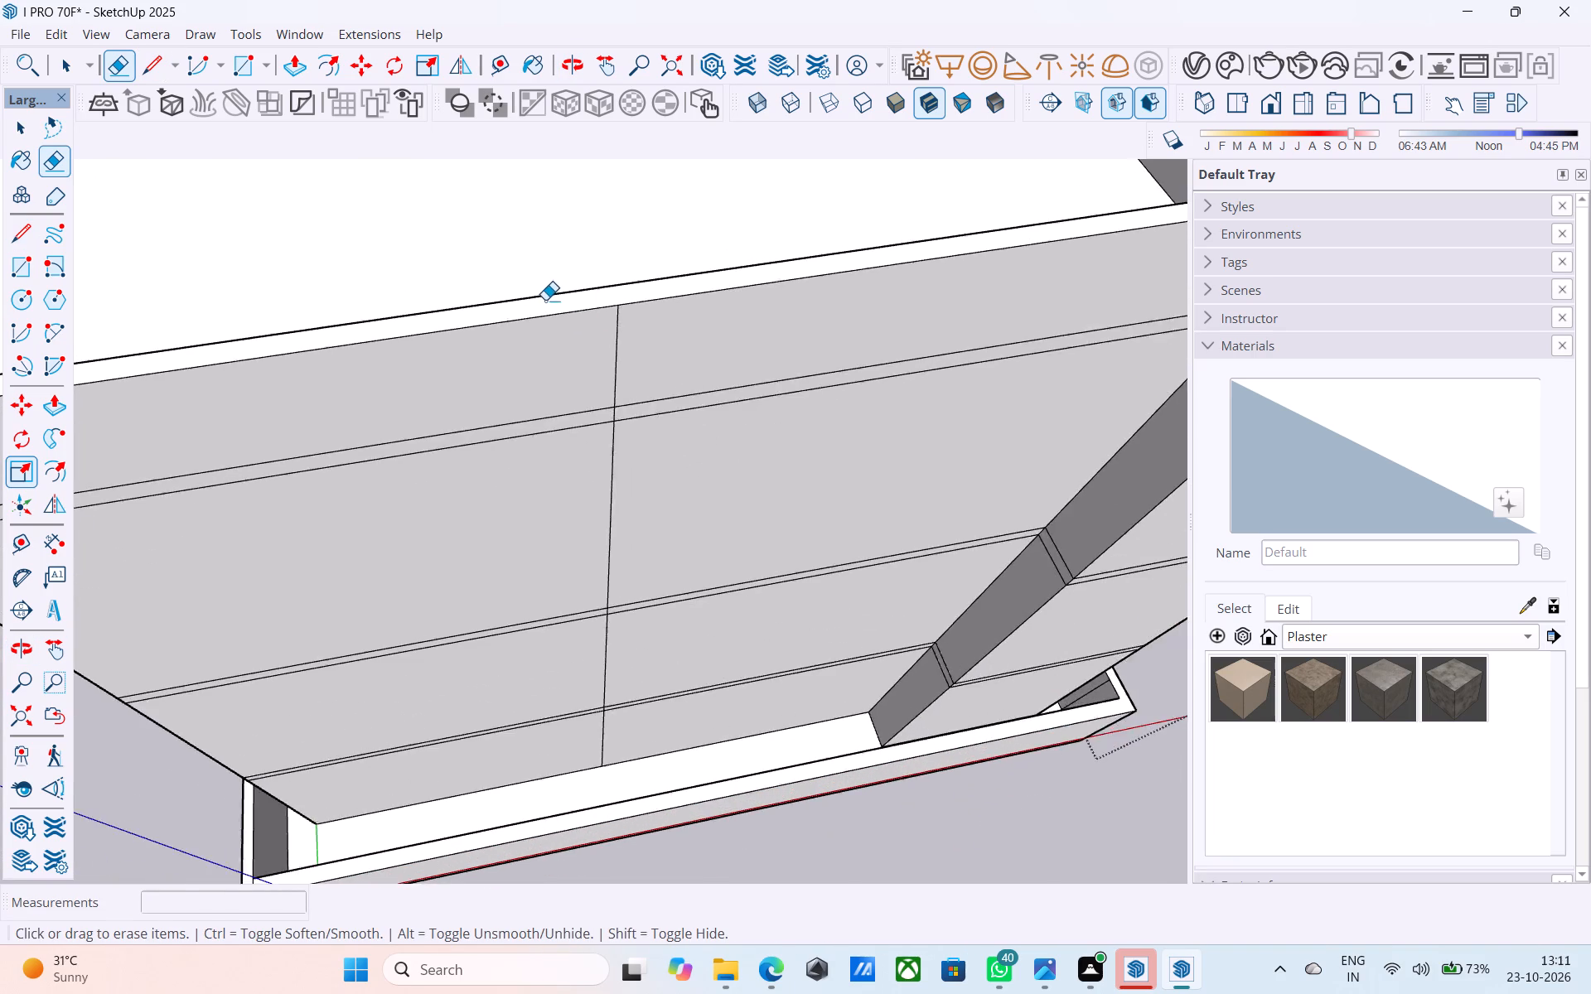
{"action": "scroll", "coordinate": [545, 300], "scroll_direction": "down", "scroll_amount": 8}
{"action": "key", "text": "space"}
{"action": "middle_click_drag", "start_coordinate": [563, 372], "coordinate": [554, 345]}
{"action": "scroll", "coordinate": [563, 340], "scroll_direction": "up", "scroll_amount": 6}
{"action": "left_click", "coordinate": [605, 270]}
{"action": "scroll", "coordinate": [600, 270], "scroll_direction": "down", "scroll_amount": 5}
{"action": "middle_click_drag", "start_coordinate": [587, 350], "coordinate": [583, 364], "text": "shift"}
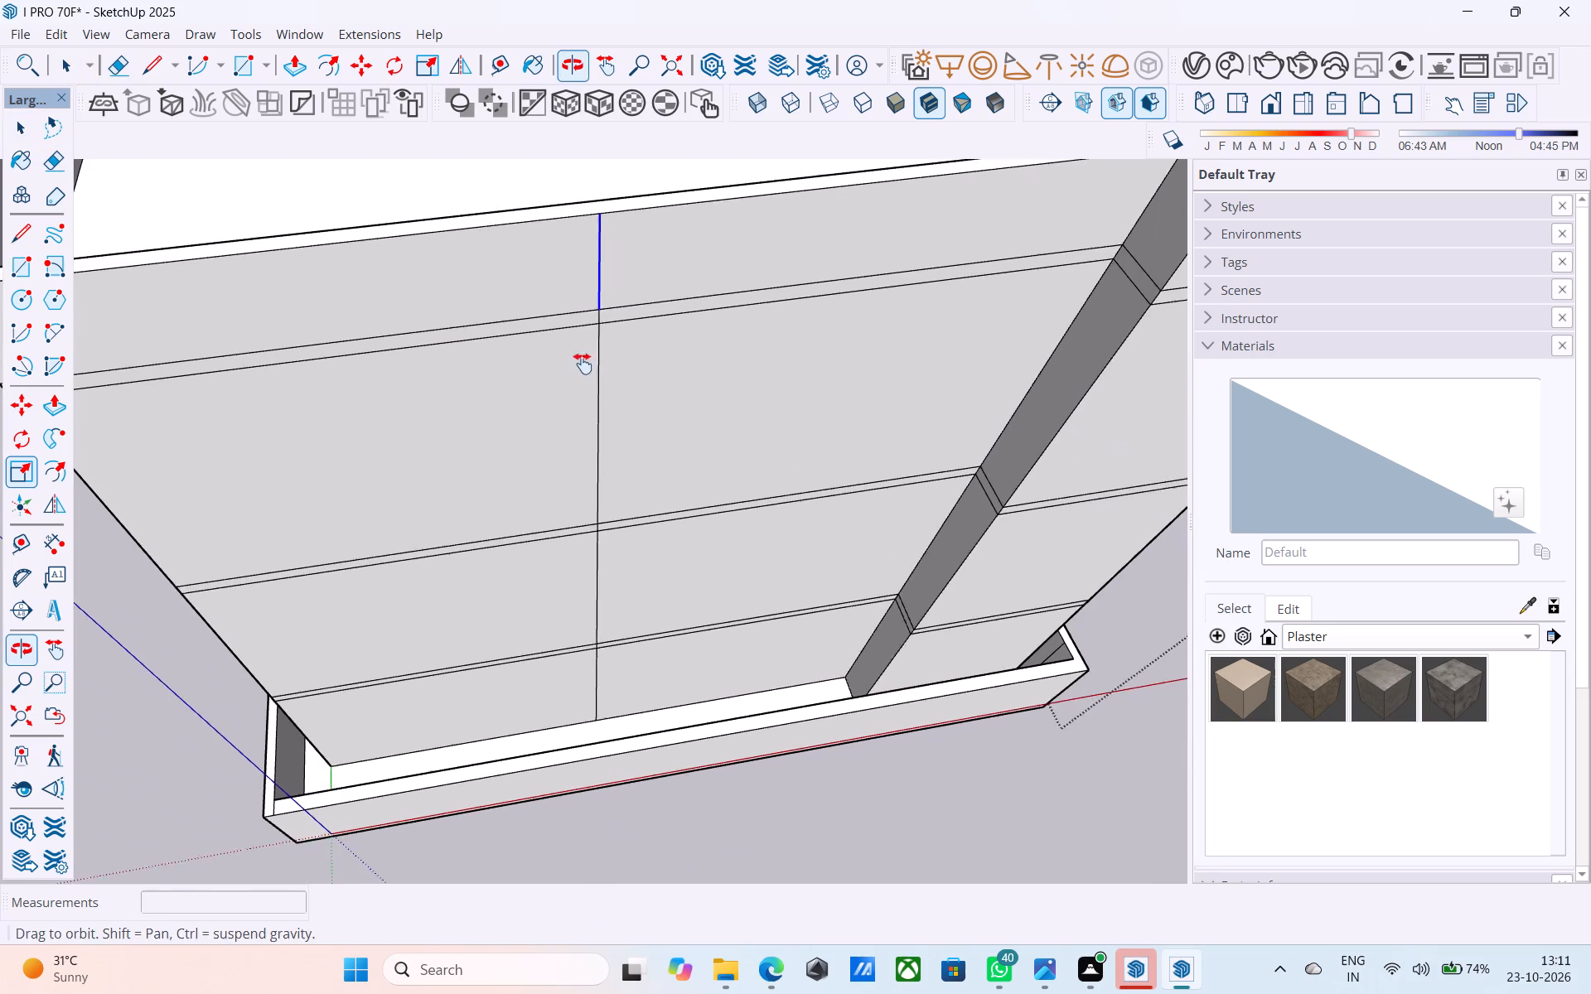
{"action": "middle_click_drag", "start_coordinate": [583, 364], "coordinate": [578, 261], "text": "shift"}
{"action": "left_click", "coordinate": [589, 282], "text": "shift"}
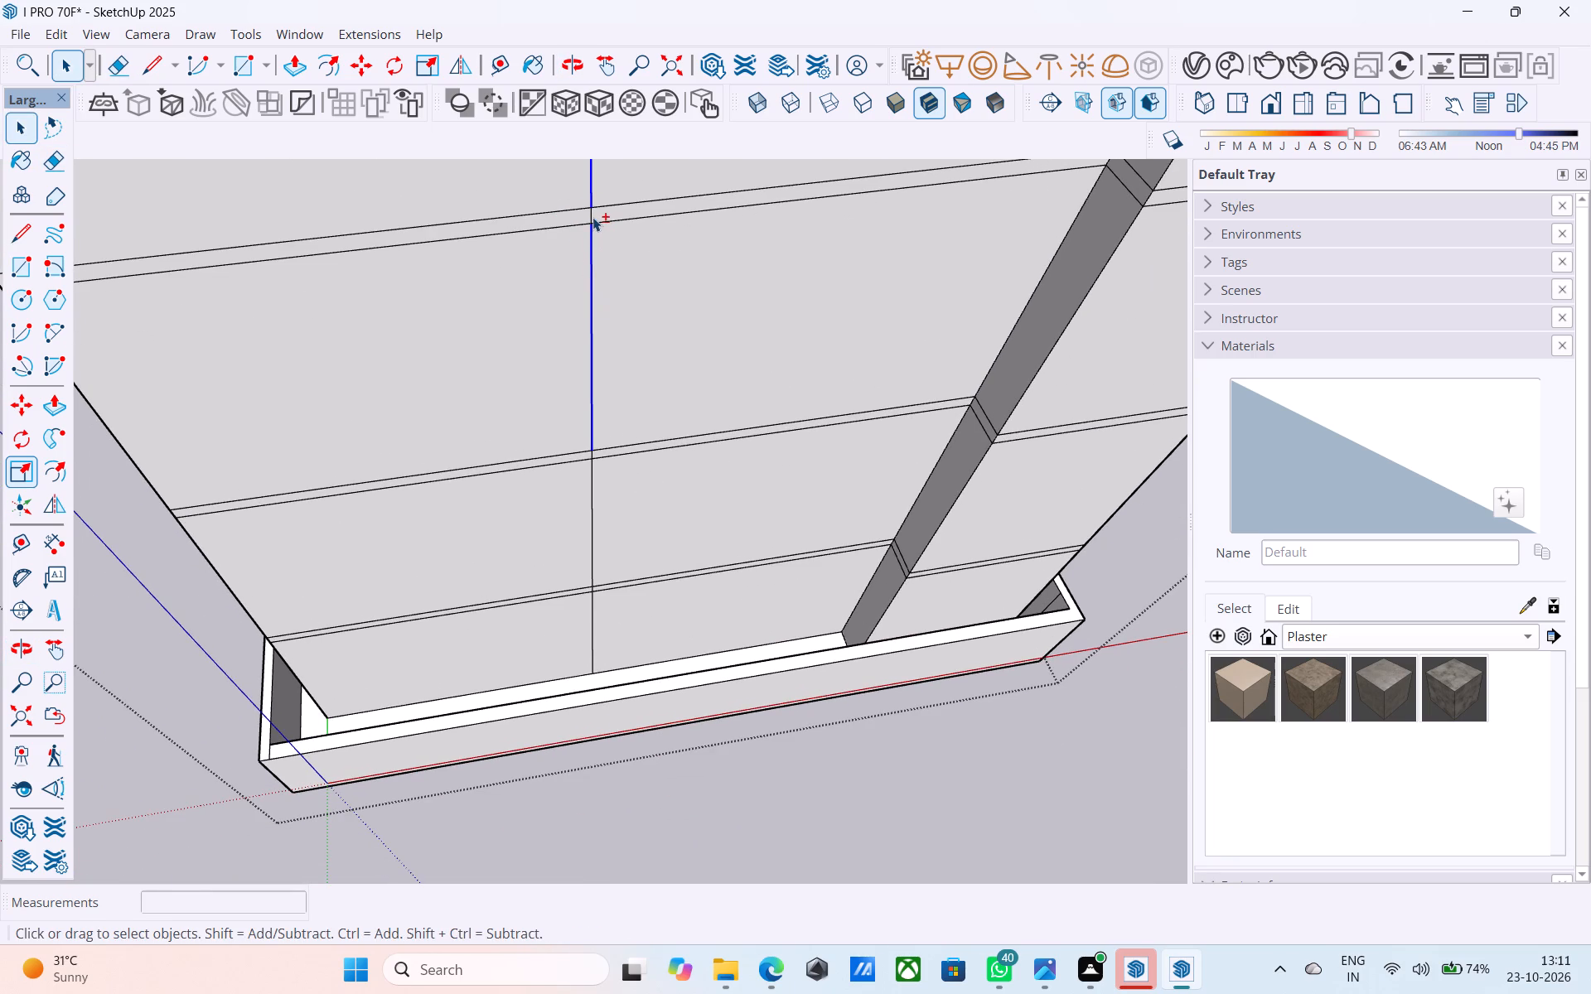
{"action": "left_click", "coordinate": [592, 217], "text": "shift"}
{"action": "middle_click_drag", "start_coordinate": [603, 393], "coordinate": [501, 203], "text": "shift"}
{"action": "scroll", "coordinate": [510, 239], "scroll_direction": "up", "scroll_amount": 8, "text": "shift"}
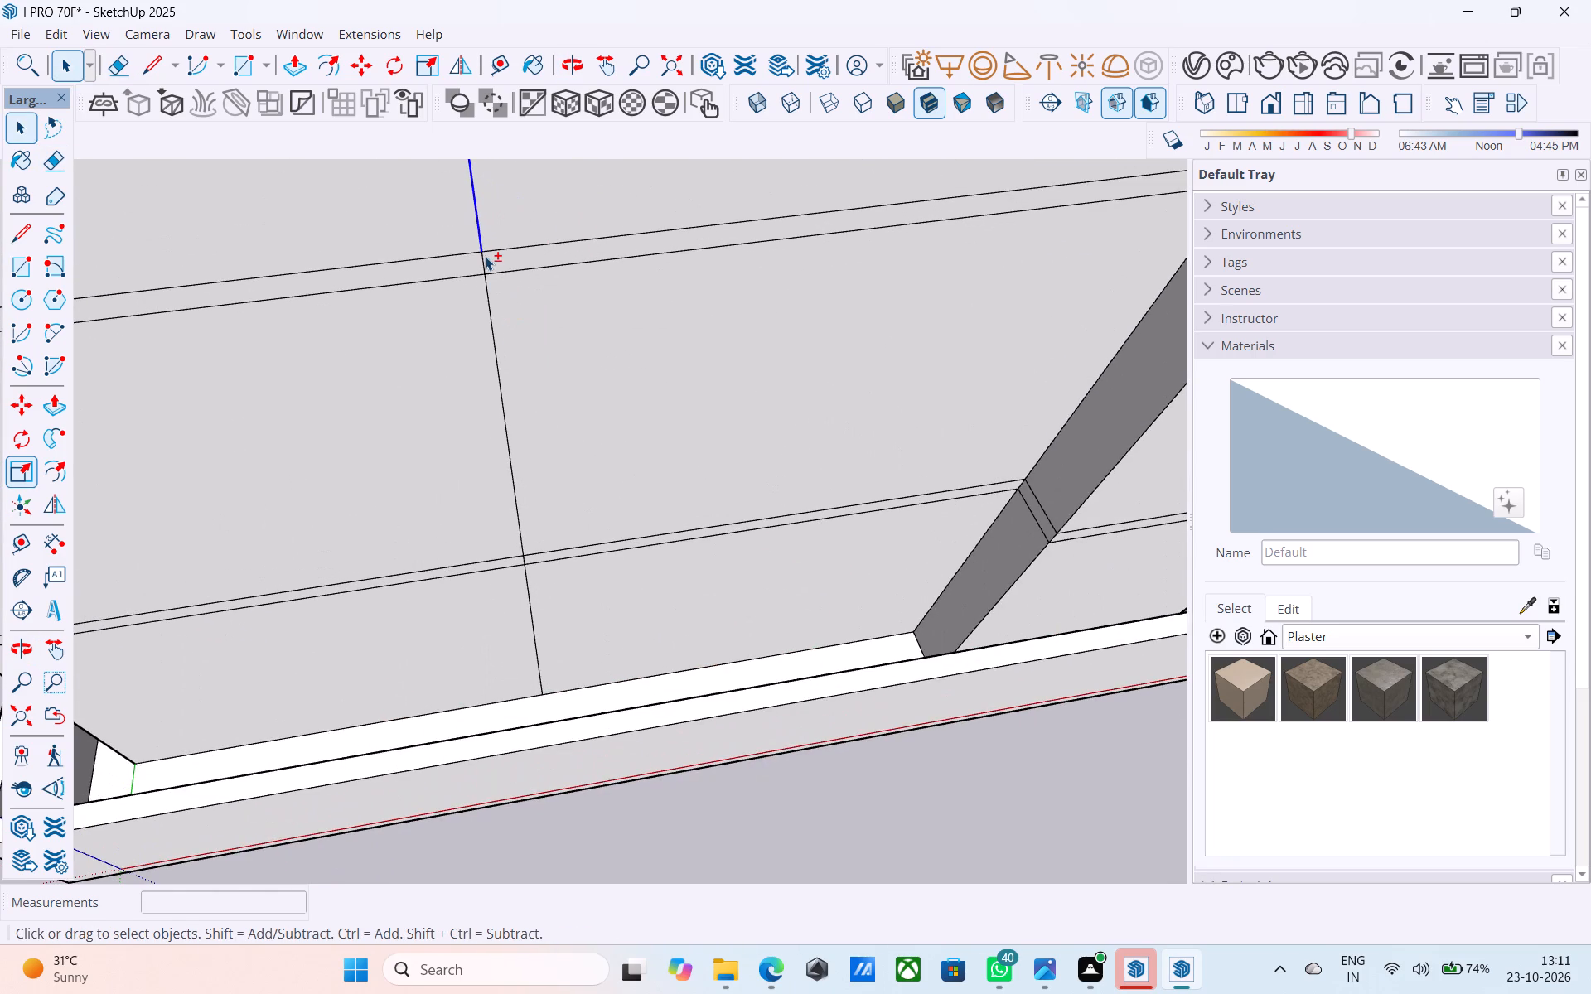
{"action": "left_click", "coordinate": [485, 256], "text": "shift"}
{"action": "left_click", "coordinate": [493, 343], "text": "shift"}
{"action": "middle_click_drag", "start_coordinate": [534, 403], "coordinate": [525, 242], "text": "shift"}
{"action": "scroll", "coordinate": [547, 507], "scroll_direction": "up", "scroll_amount": 3, "text": "shift"}
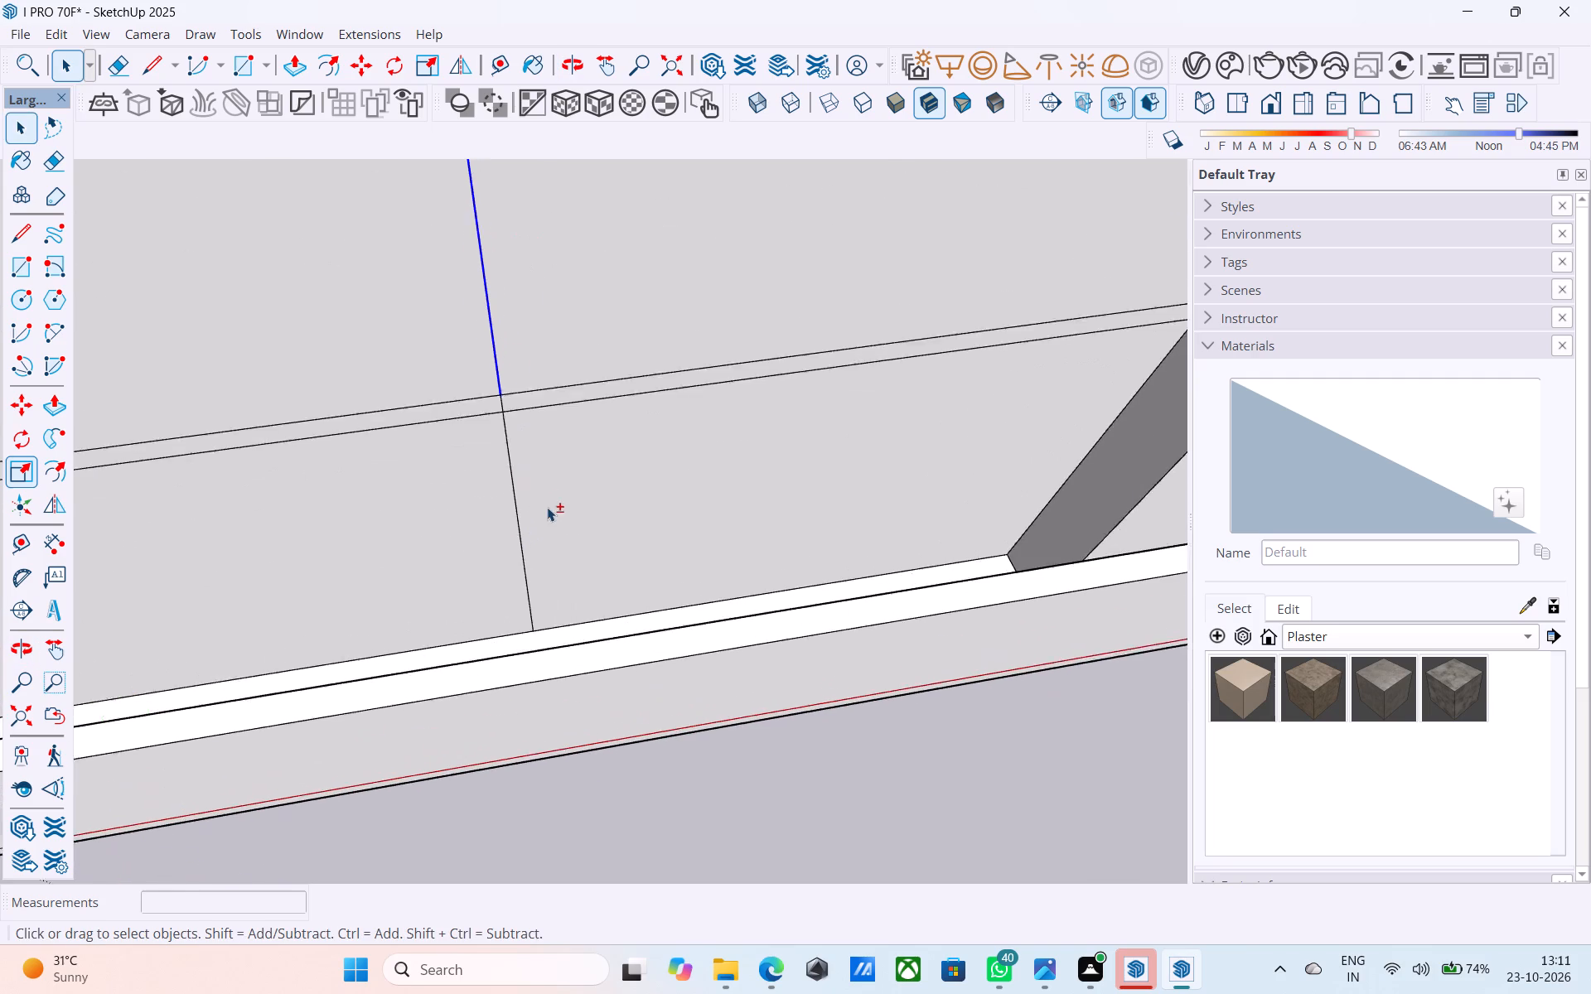
{"action": "scroll", "coordinate": [547, 507], "scroll_direction": "up", "scroll_amount": 2, "text": "shift"}
{"action": "left_click", "coordinate": [497, 432], "text": "shift"}
{"action": "left_click", "coordinate": [488, 367], "text": "shift"}
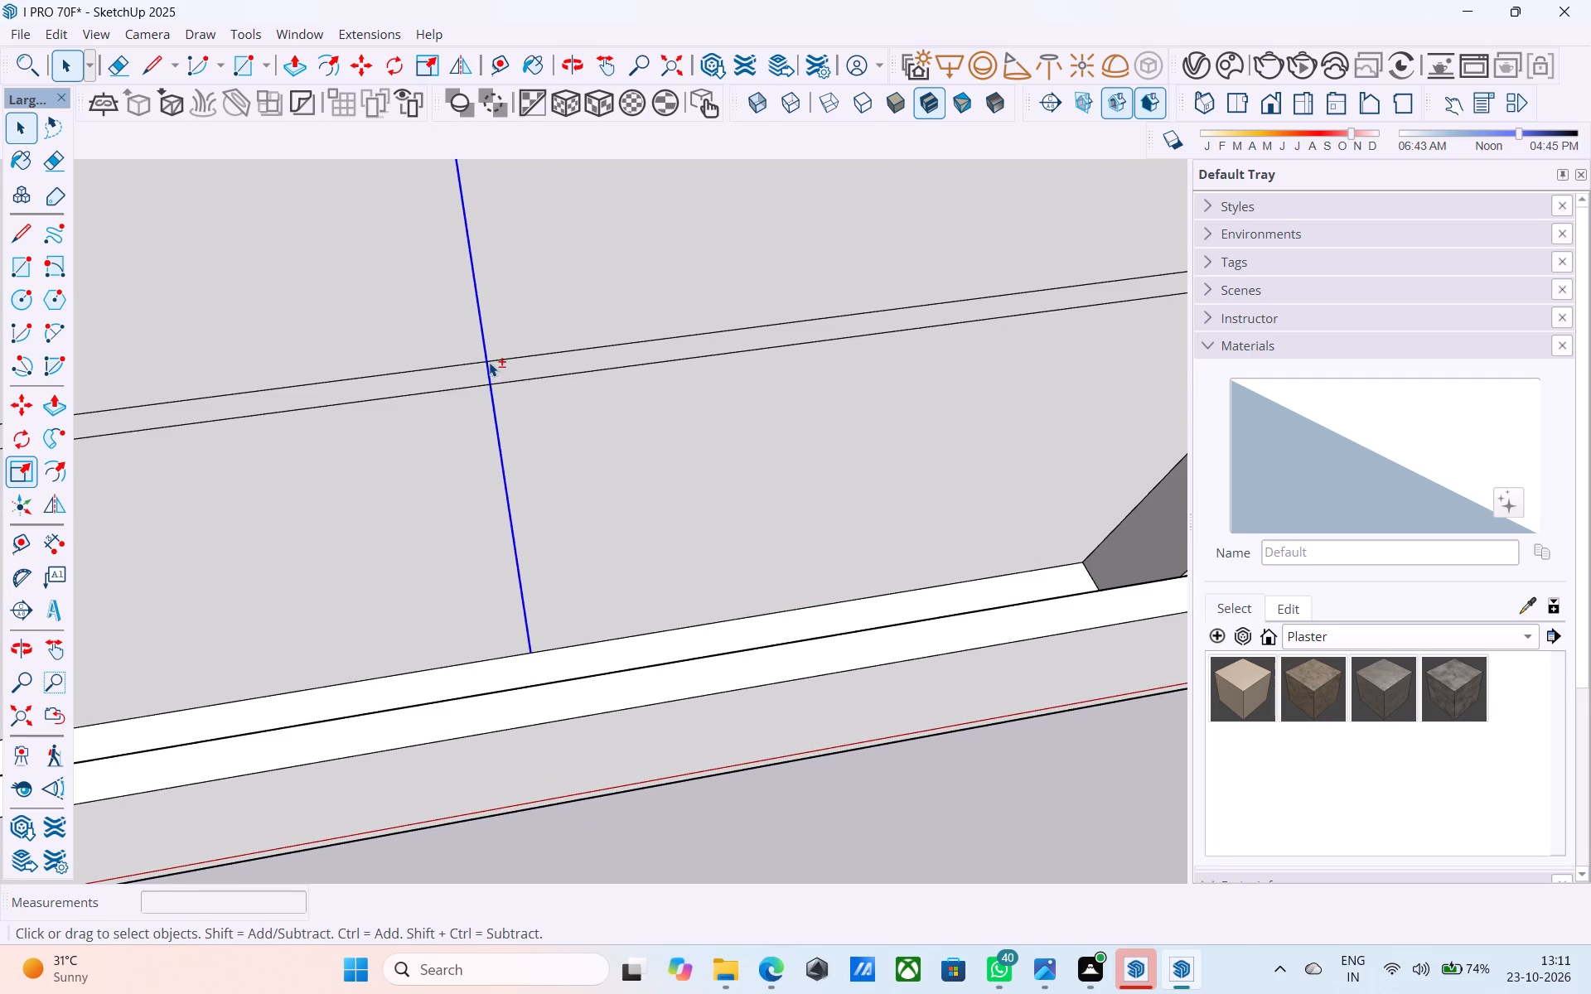
{"action": "scroll", "coordinate": [485, 331], "scroll_direction": "down", "scroll_amount": 15, "text": "shift"}
{"action": "middle_click_drag", "start_coordinate": [505, 327], "coordinate": [583, 594], "text": "shift"}
{"action": "middle_click_drag", "start_coordinate": [560, 388], "coordinate": [560, 459], "text": "shift"}
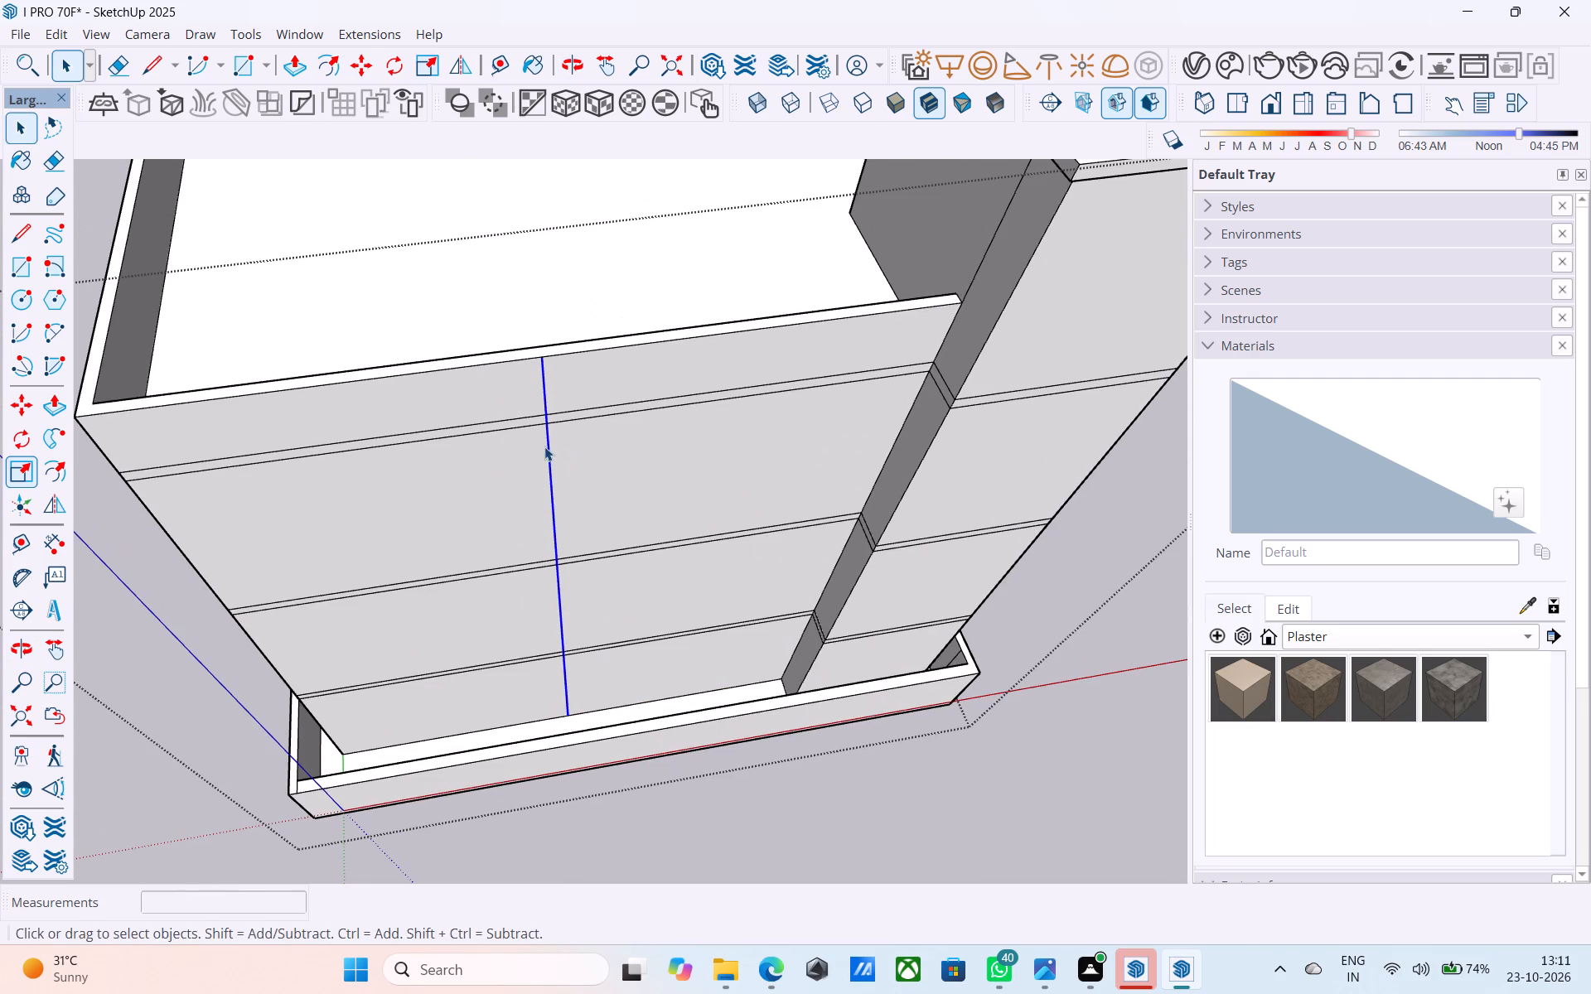
{"action": "key", "text": "m"}
{"action": "left_click", "coordinate": [540, 359]}
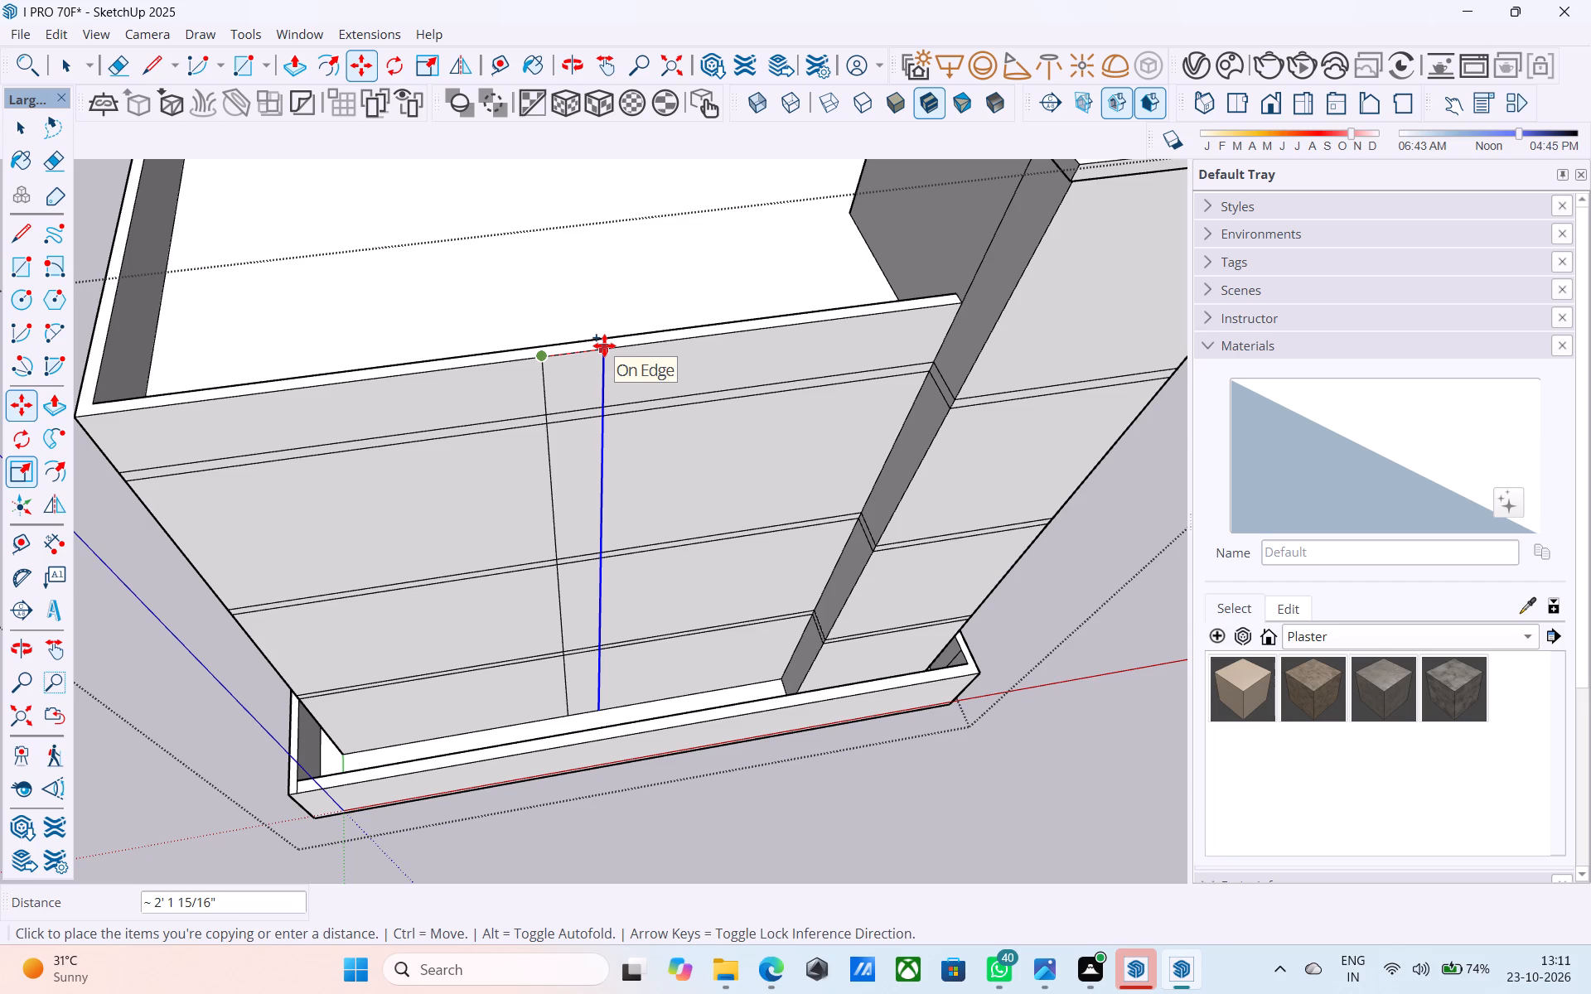
{"action": "type", "text": "1'"}
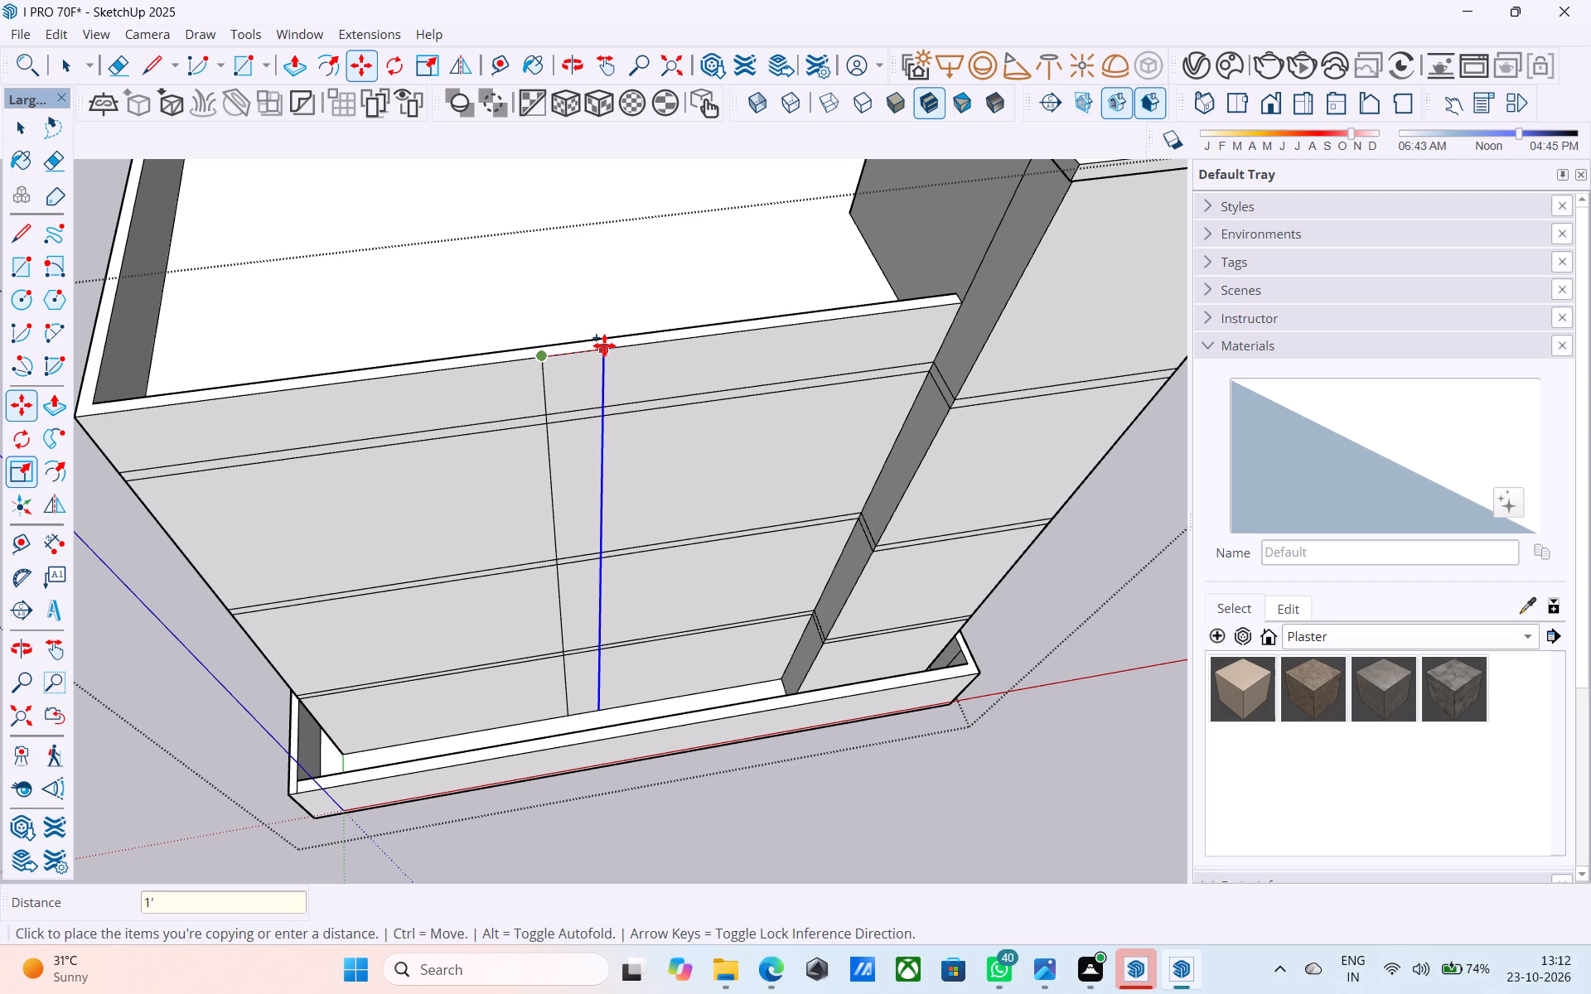
{"action": "key", "text": "BackSpace"}
{"action": "key", "text": "BackSpace"}
{"action": "type", "text": "2'"}
{"action": "key", "text": "Return"}
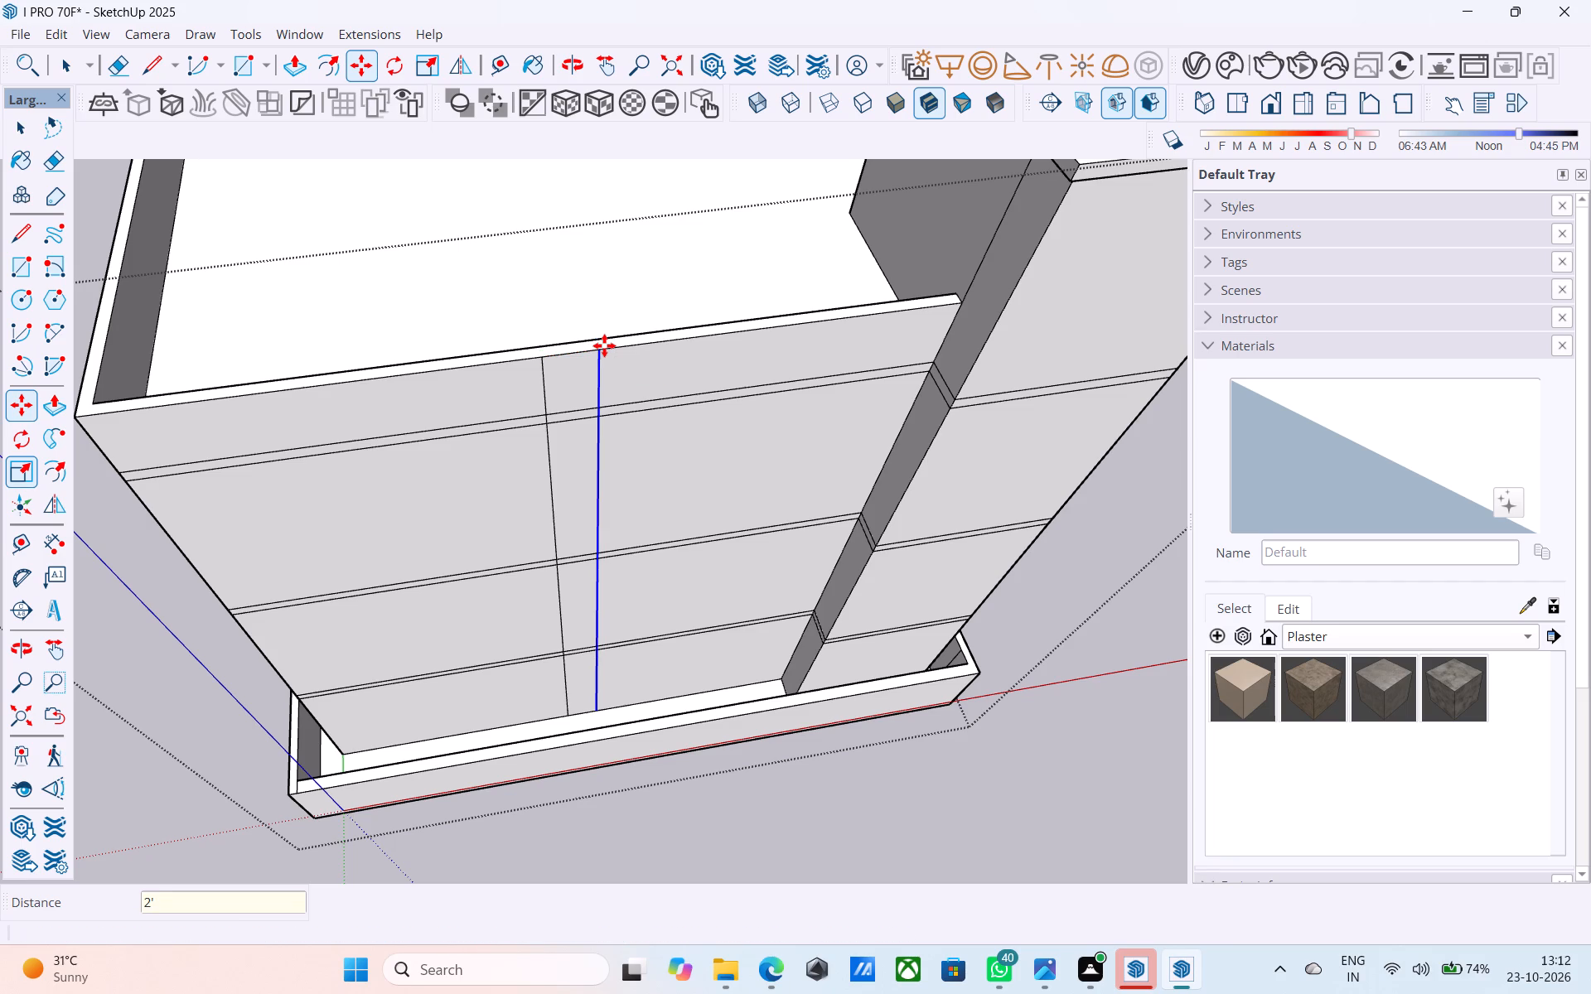
Copy the offset line 4' back past the centre line, away from the tower, to outline a full-height vertical strip.
{"action": "left_click", "coordinate": [604, 345]}
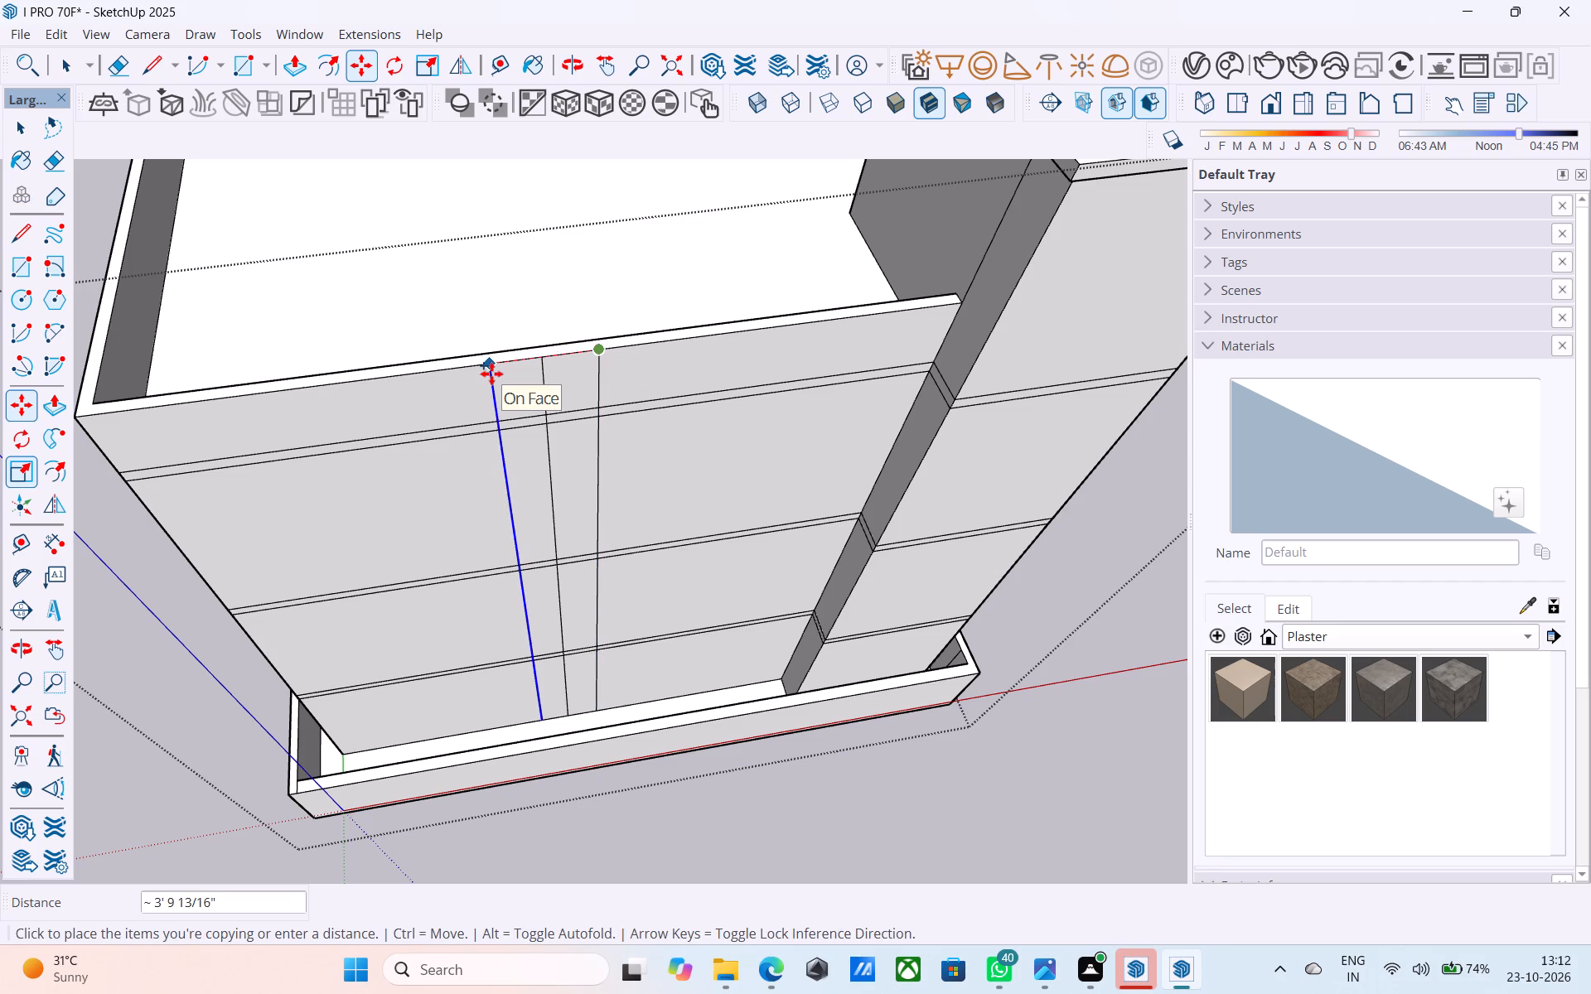
{"action": "type", "text": "4'"}
{"action": "key", "text": "Return"}
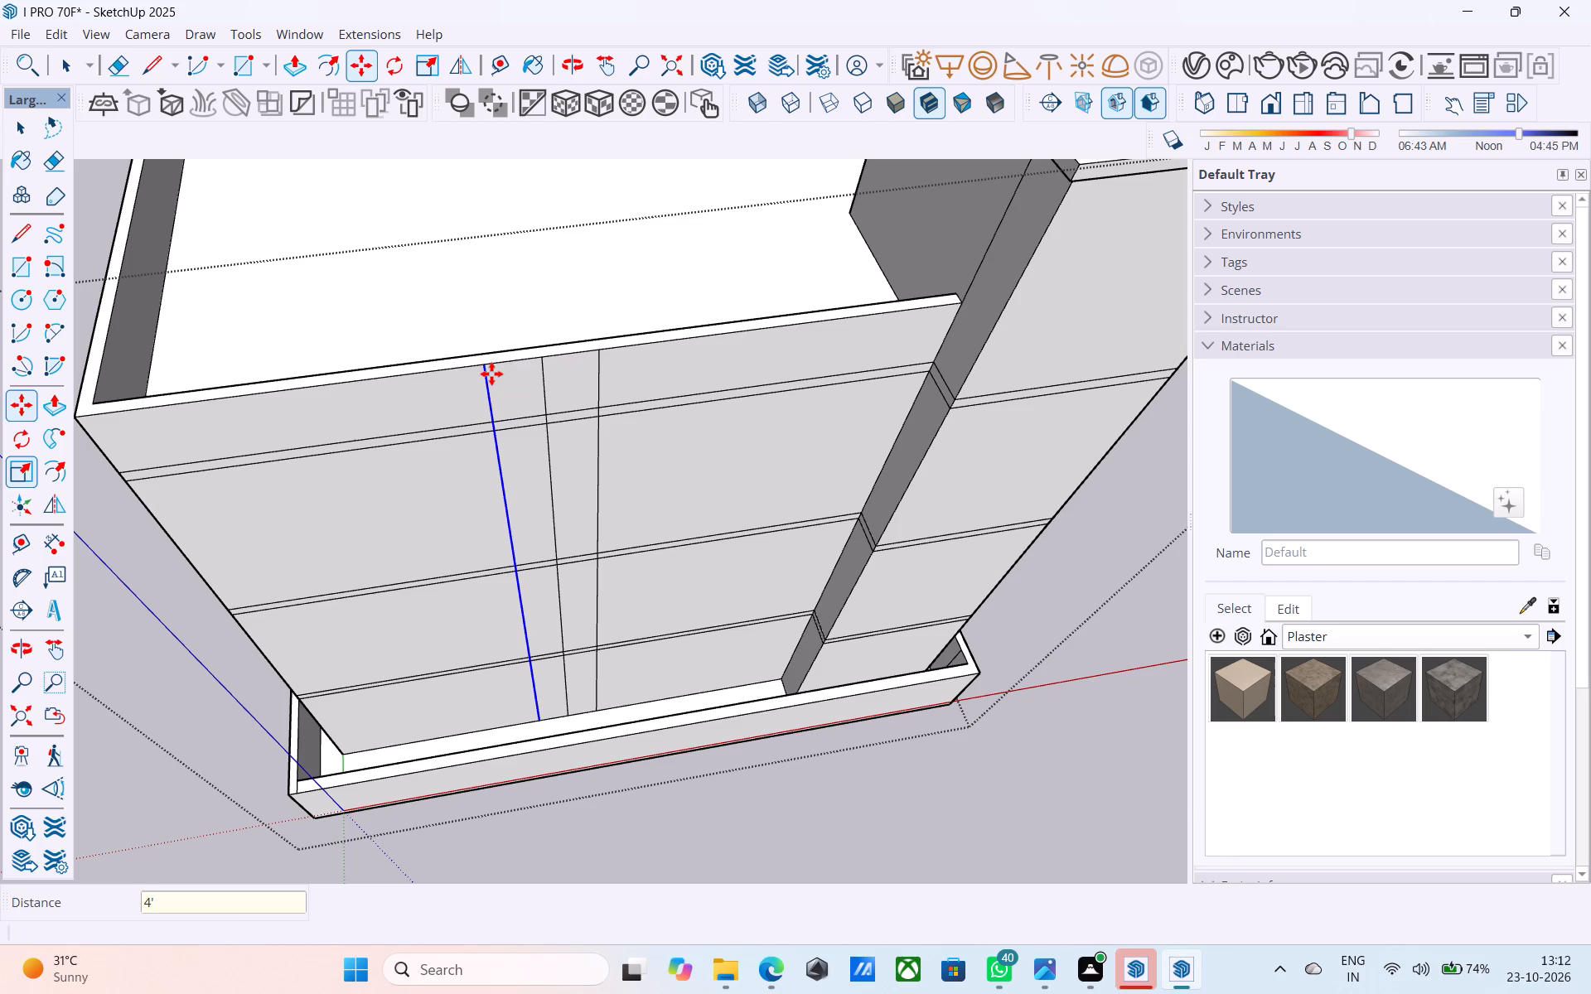
Erase the upper part of the centre line and the top slab band's edges inside the vertical strip.
{"action": "key", "text": "e"}
{"action": "left_click_drag", "start_coordinate": [558, 416], "coordinate": [539, 416]}
{"action": "left_click_drag", "start_coordinate": [538, 414], "coordinate": [539, 429]}
{"action": "left_click_drag", "start_coordinate": [552, 405], "coordinate": [557, 418]}
{"action": "left_click_drag", "start_coordinate": [554, 408], "coordinate": [545, 438]}
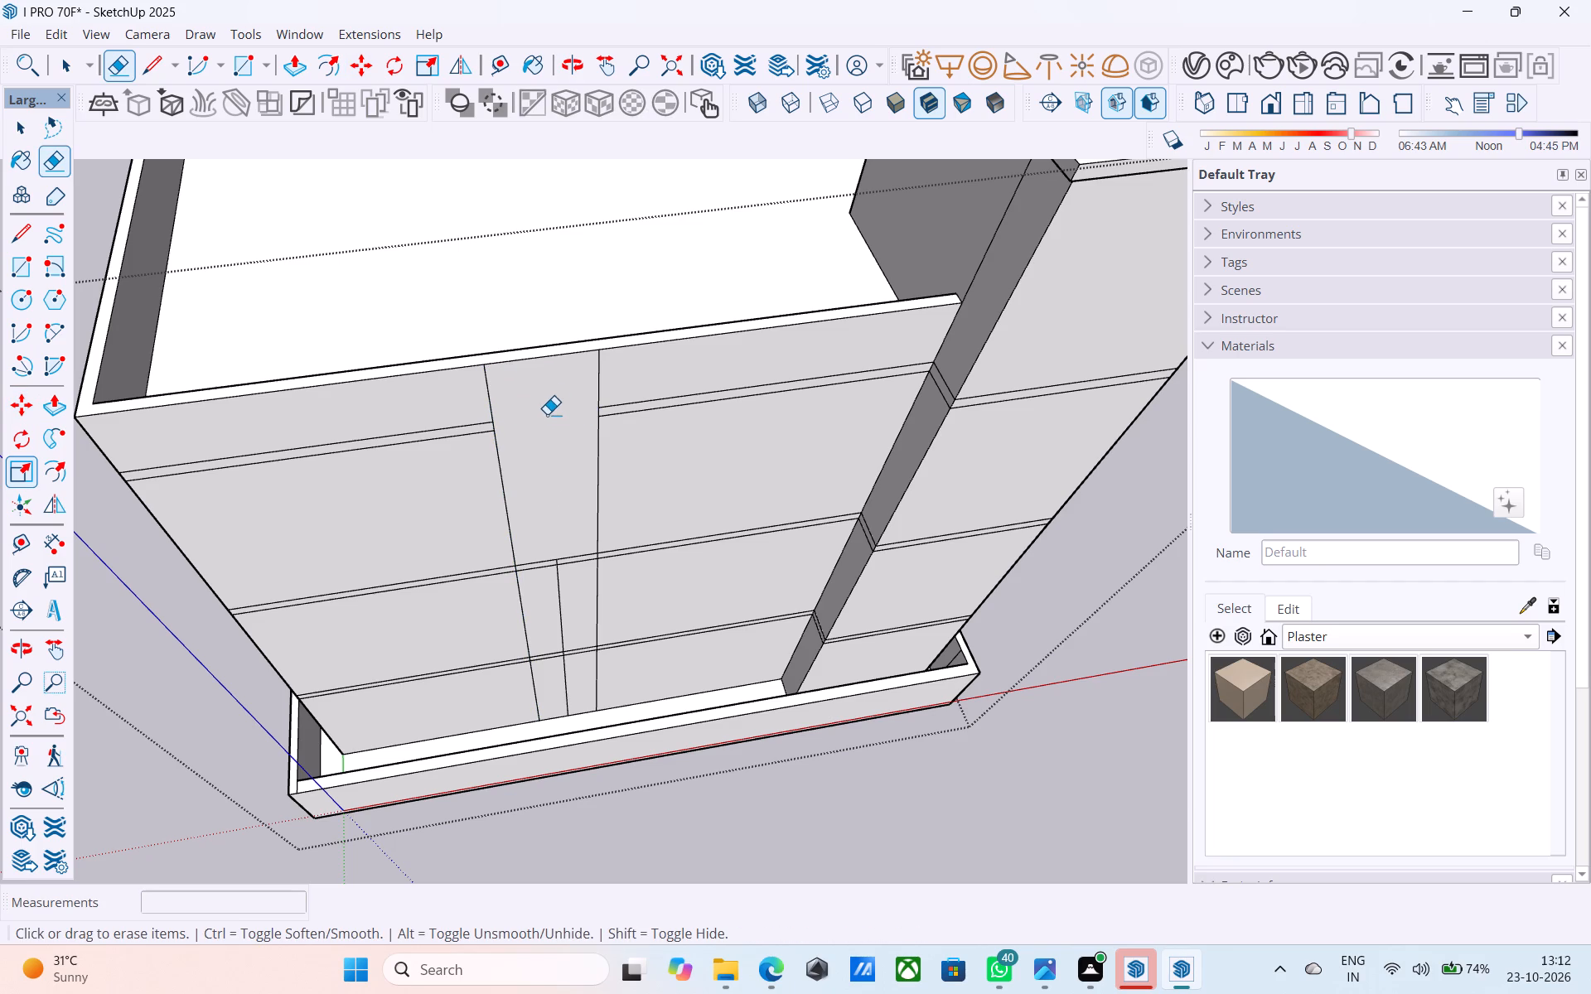
Erase the rest of the centre line and the two lower slab bands' edges inside the vertical strip.
{"action": "scroll", "coordinate": [544, 409], "scroll_direction": "down", "scroll_amount": 5}
{"action": "middle_click_drag", "start_coordinate": [489, 580], "coordinate": [501, 518]}
{"action": "scroll", "coordinate": [577, 550], "scroll_direction": "up", "scroll_amount": 3}
{"action": "scroll", "coordinate": [577, 546], "scroll_direction": "down", "scroll_amount": 1}
{"action": "scroll", "coordinate": [574, 539], "scroll_direction": "up", "scroll_amount": 2}
{"action": "left_click_drag", "start_coordinate": [554, 456], "coordinate": [534, 518]}
{"action": "left_click_drag", "start_coordinate": [522, 464], "coordinate": [536, 501]}
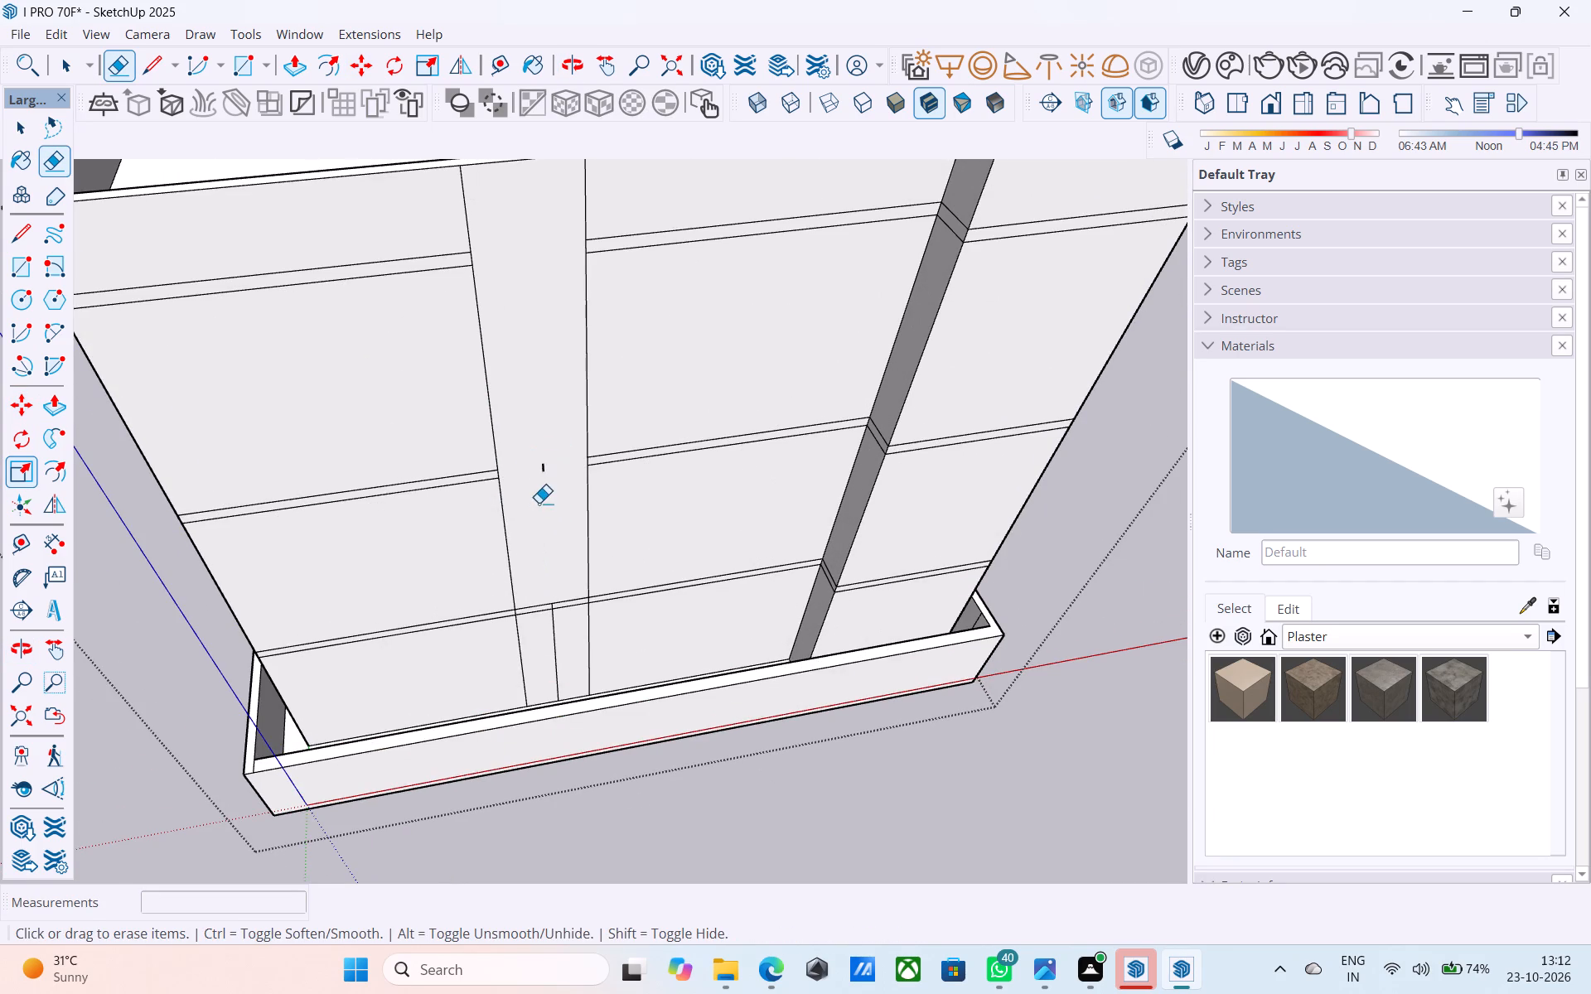
{"action": "left_click", "coordinate": [539, 469]}
{"action": "left_click_drag", "start_coordinate": [569, 622], "coordinate": [549, 615]}
{"action": "left_click_drag", "start_coordinate": [549, 615], "coordinate": [549, 577]}
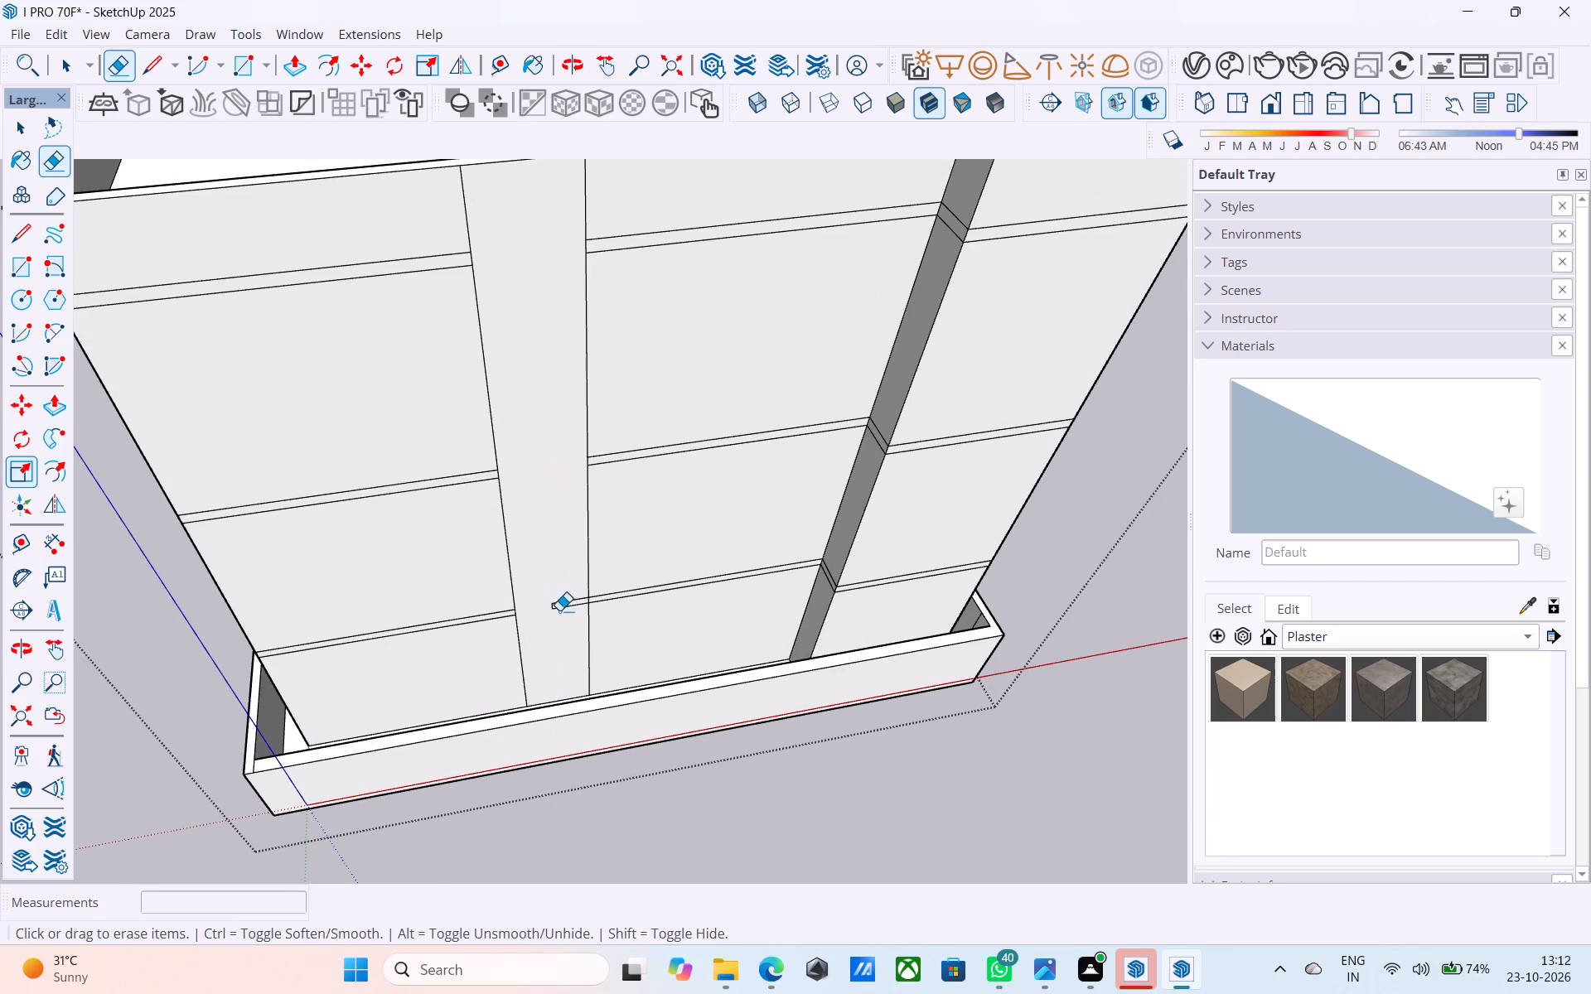
{"action": "left_click", "coordinate": [559, 610]}
{"action": "left_click_drag", "start_coordinate": [554, 610], "coordinate": [551, 602]}
{"action": "scroll", "coordinate": [505, 506], "scroll_direction": "down", "scroll_amount": 6}
{"action": "middle_click_drag", "start_coordinate": [519, 577], "coordinate": [542, 666]}
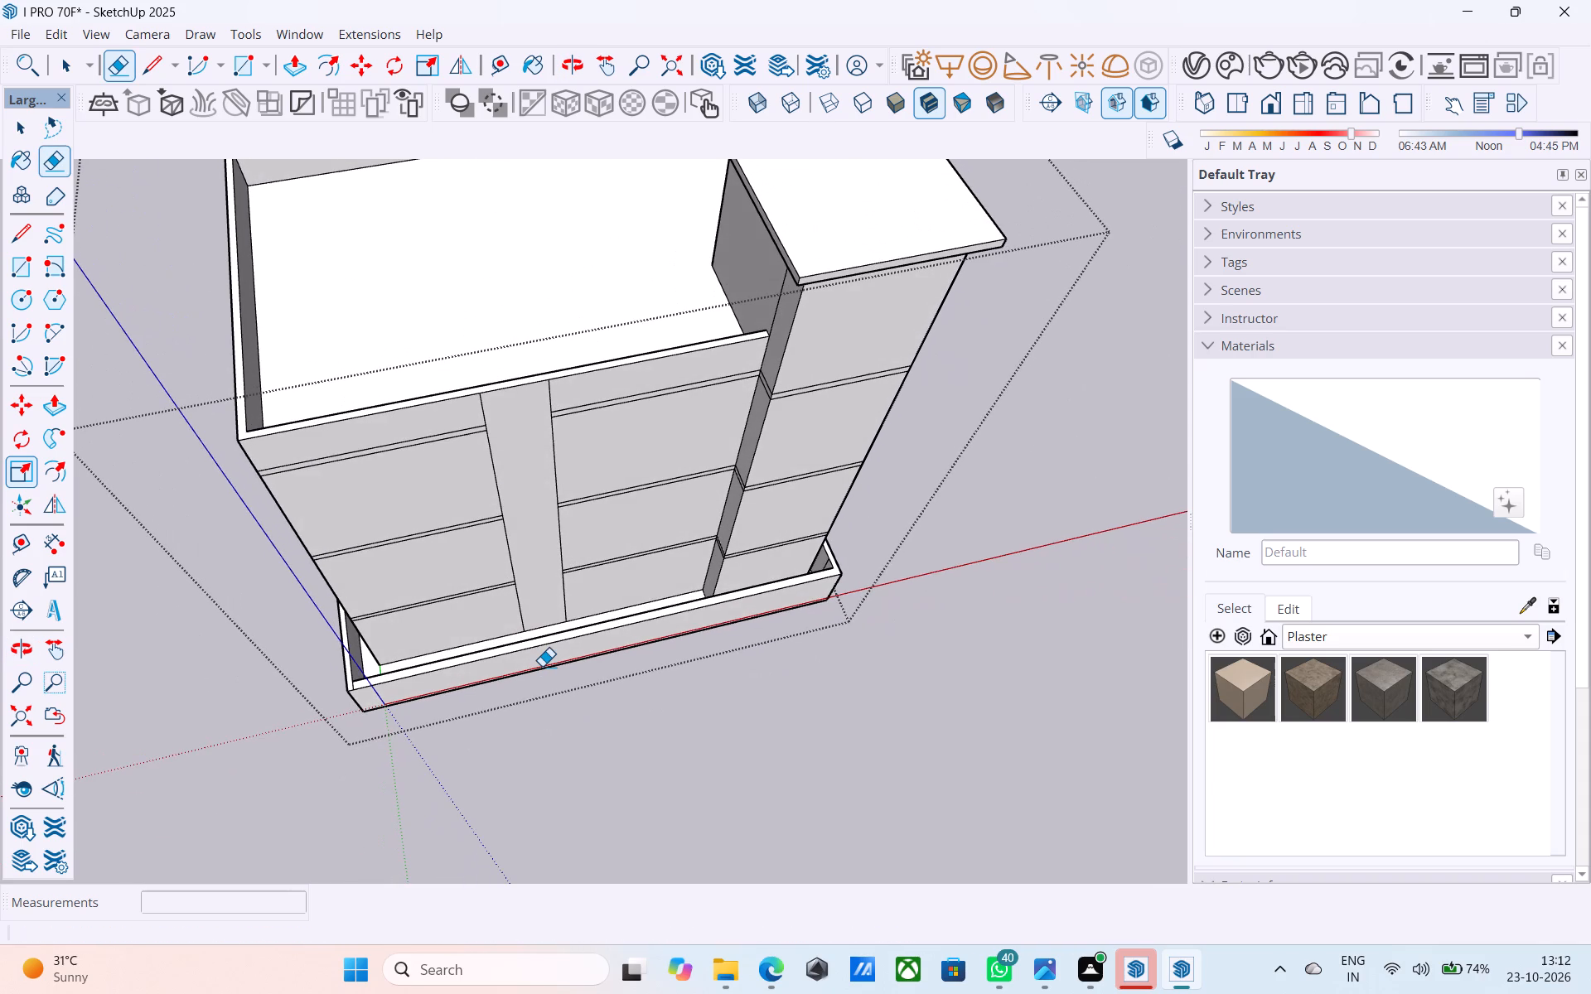
Extrude the 4' wide full-height vertical strip on the long wall 1' outward.
{"action": "middle_click_drag", "start_coordinate": [561, 454], "coordinate": [550, 413]}
{"action": "scroll", "coordinate": [549, 414], "scroll_direction": "up", "scroll_amount": 7}
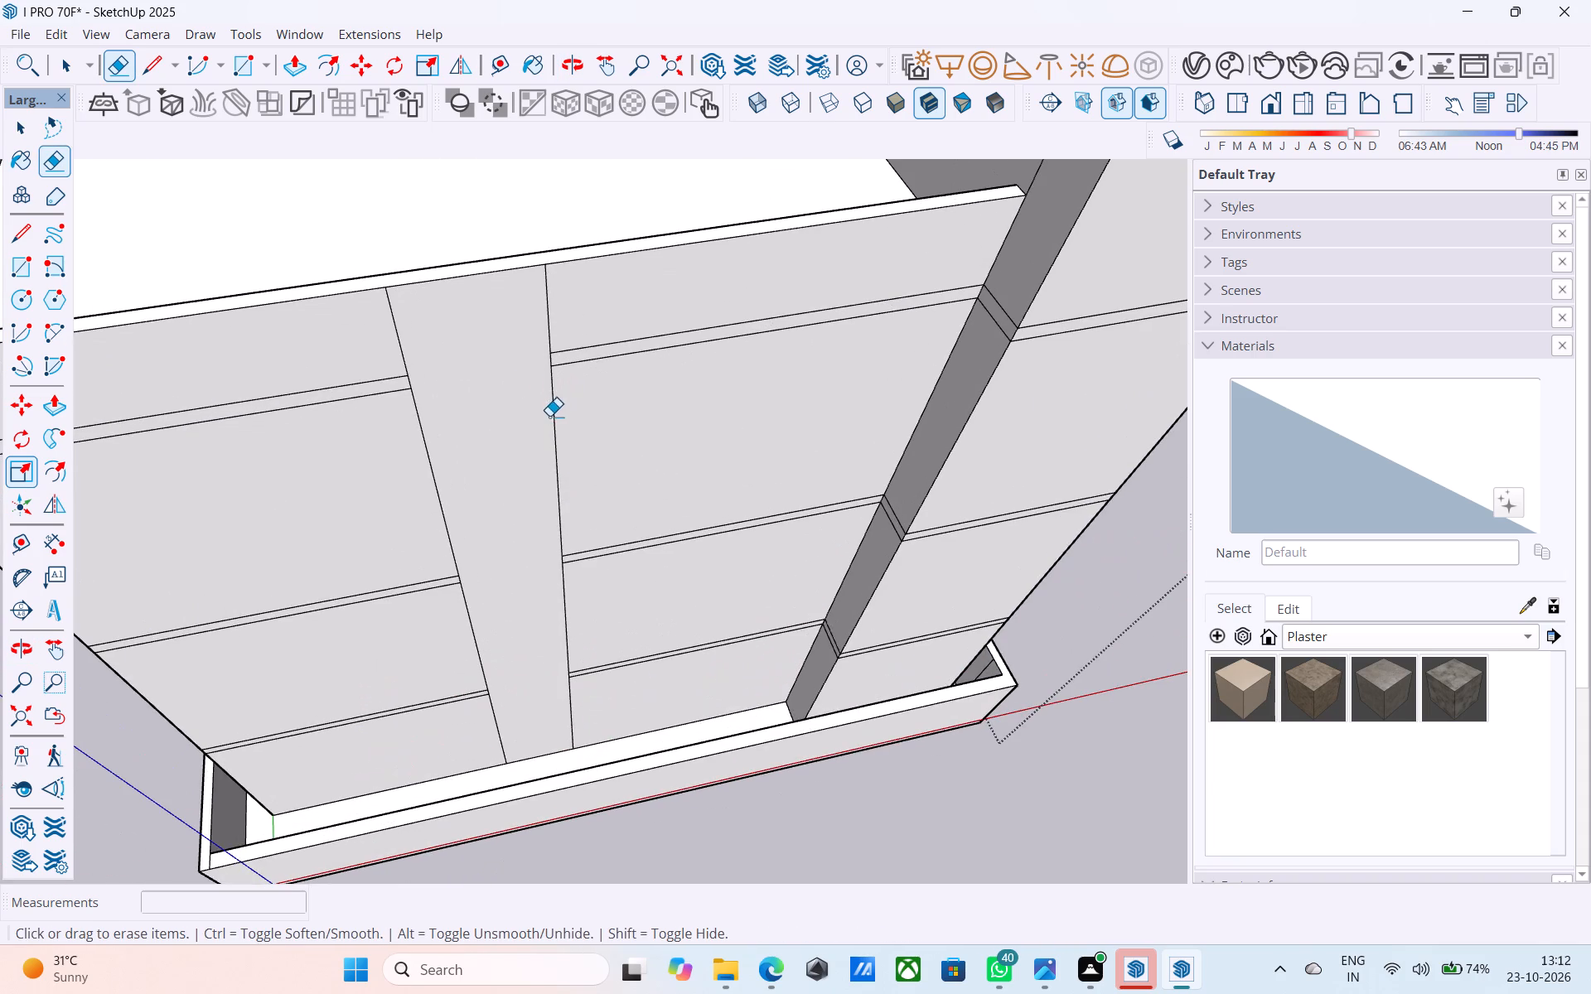
{"action": "key", "text": "space"}
{"action": "left_click", "coordinate": [481, 388]}
{"action": "key", "text": "p"}
{"action": "left_click", "coordinate": [481, 388]}
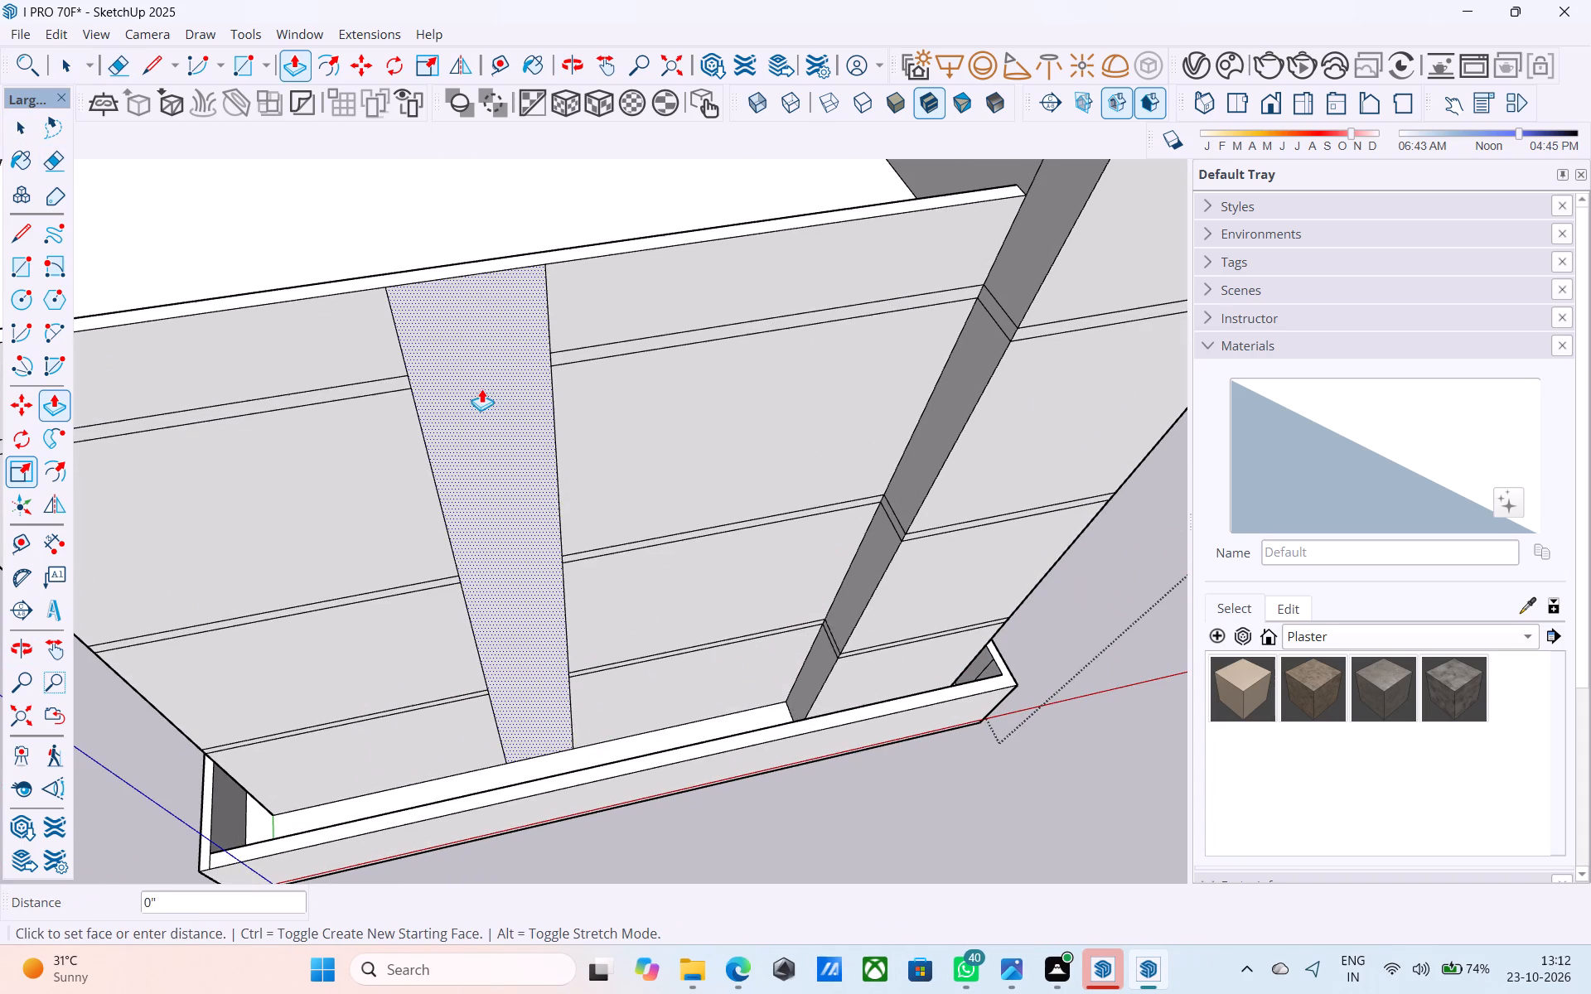
{"action": "type", "text": "1'"}
{"action": "key", "text": "Return"}
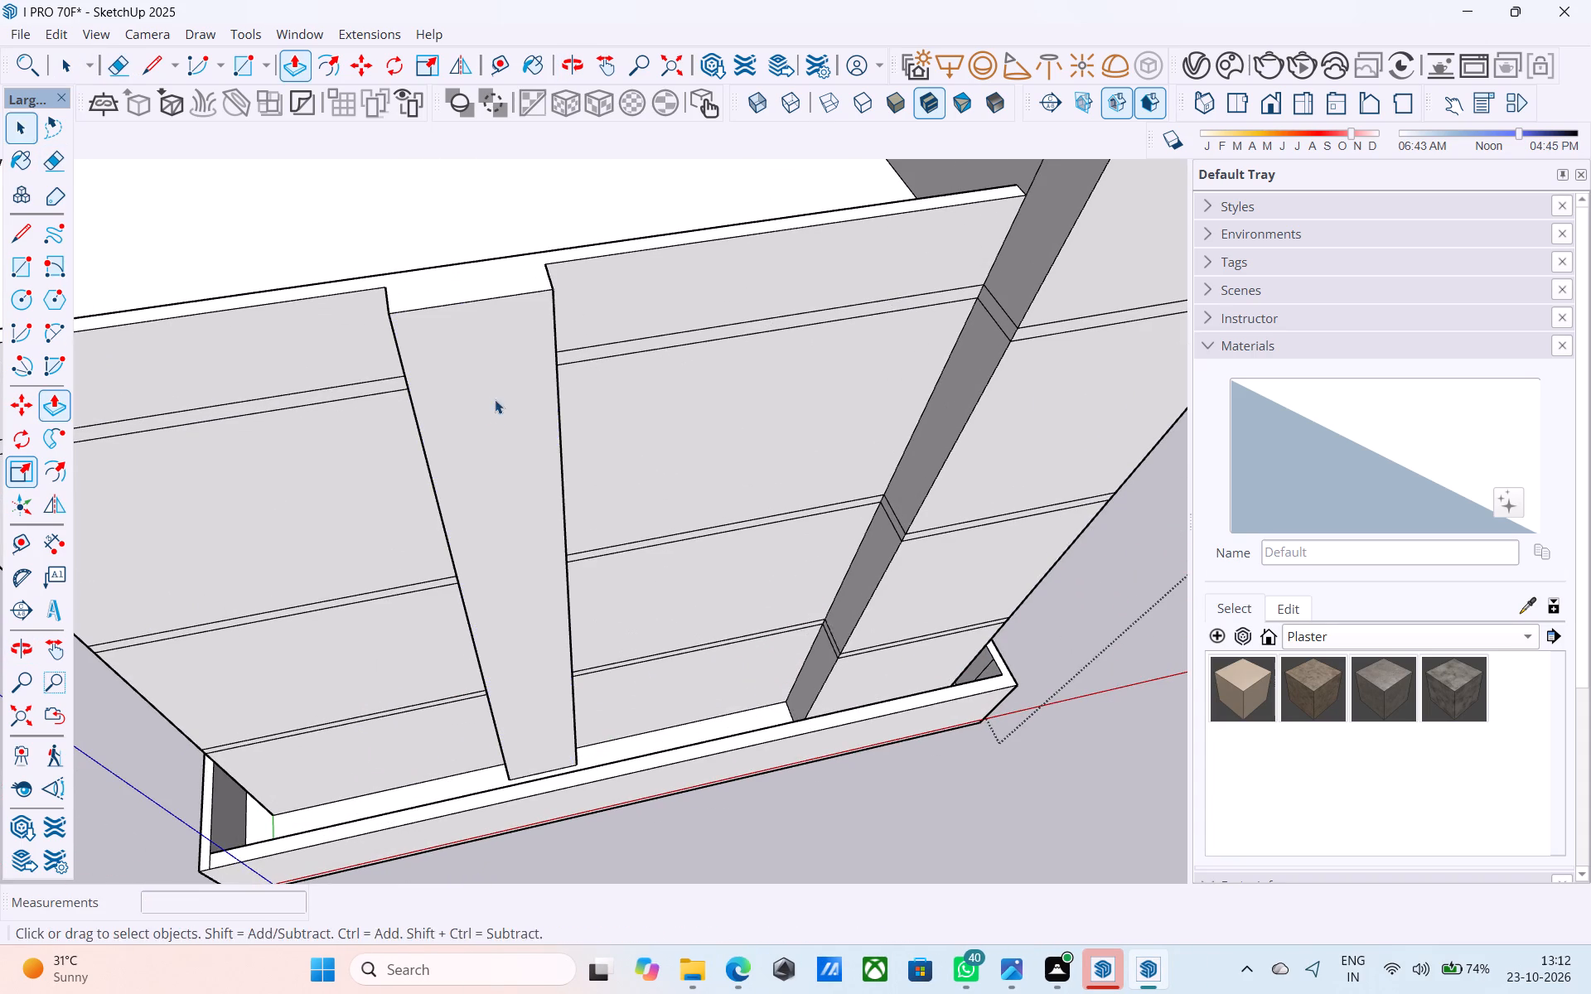
{"action": "key", "text": "space"}
Erase the top slab band's edges on the projecting strip's side face toward the stair tower.
{"action": "middle_click_drag", "start_coordinate": [495, 399], "coordinate": [679, 267]}
{"action": "scroll", "coordinate": [675, 277], "scroll_direction": "down", "scroll_amount": 5}
{"action": "middle_click_drag", "start_coordinate": [501, 477], "coordinate": [325, 397]}
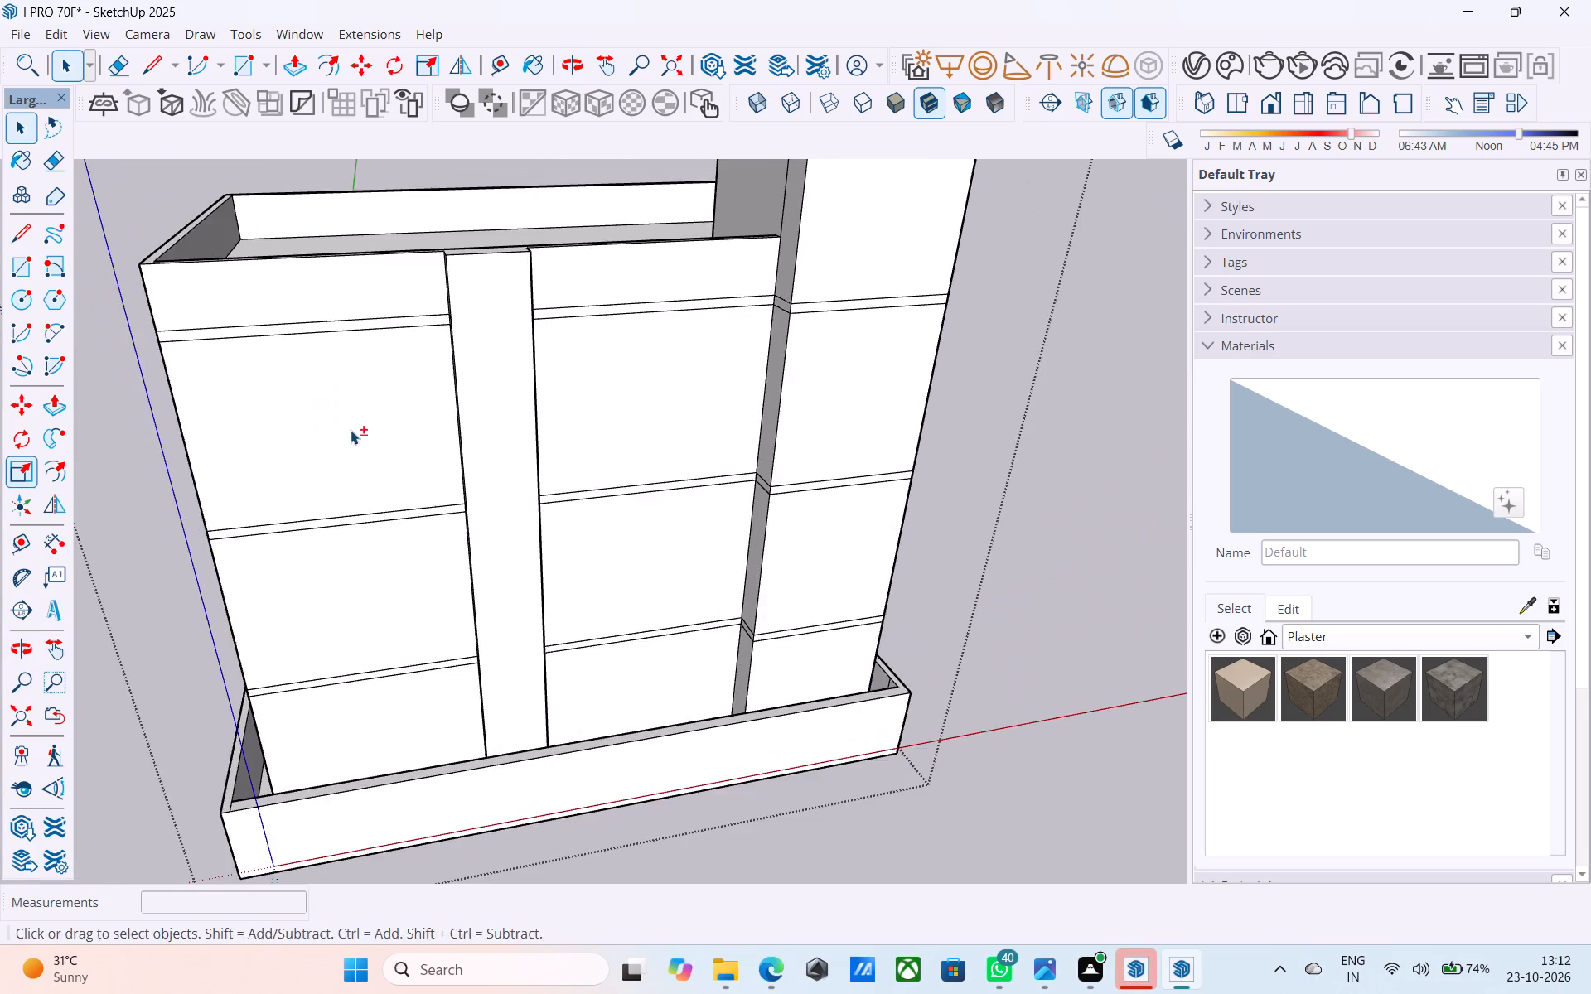
{"action": "middle_click_drag", "start_coordinate": [360, 442], "coordinate": [199, 400], "text": "shift"}
{"action": "scroll", "coordinate": [373, 384], "scroll_direction": "down", "scroll_amount": 5}
{"action": "middle_click_drag", "start_coordinate": [570, 459], "coordinate": [325, 405], "text": "shift"}
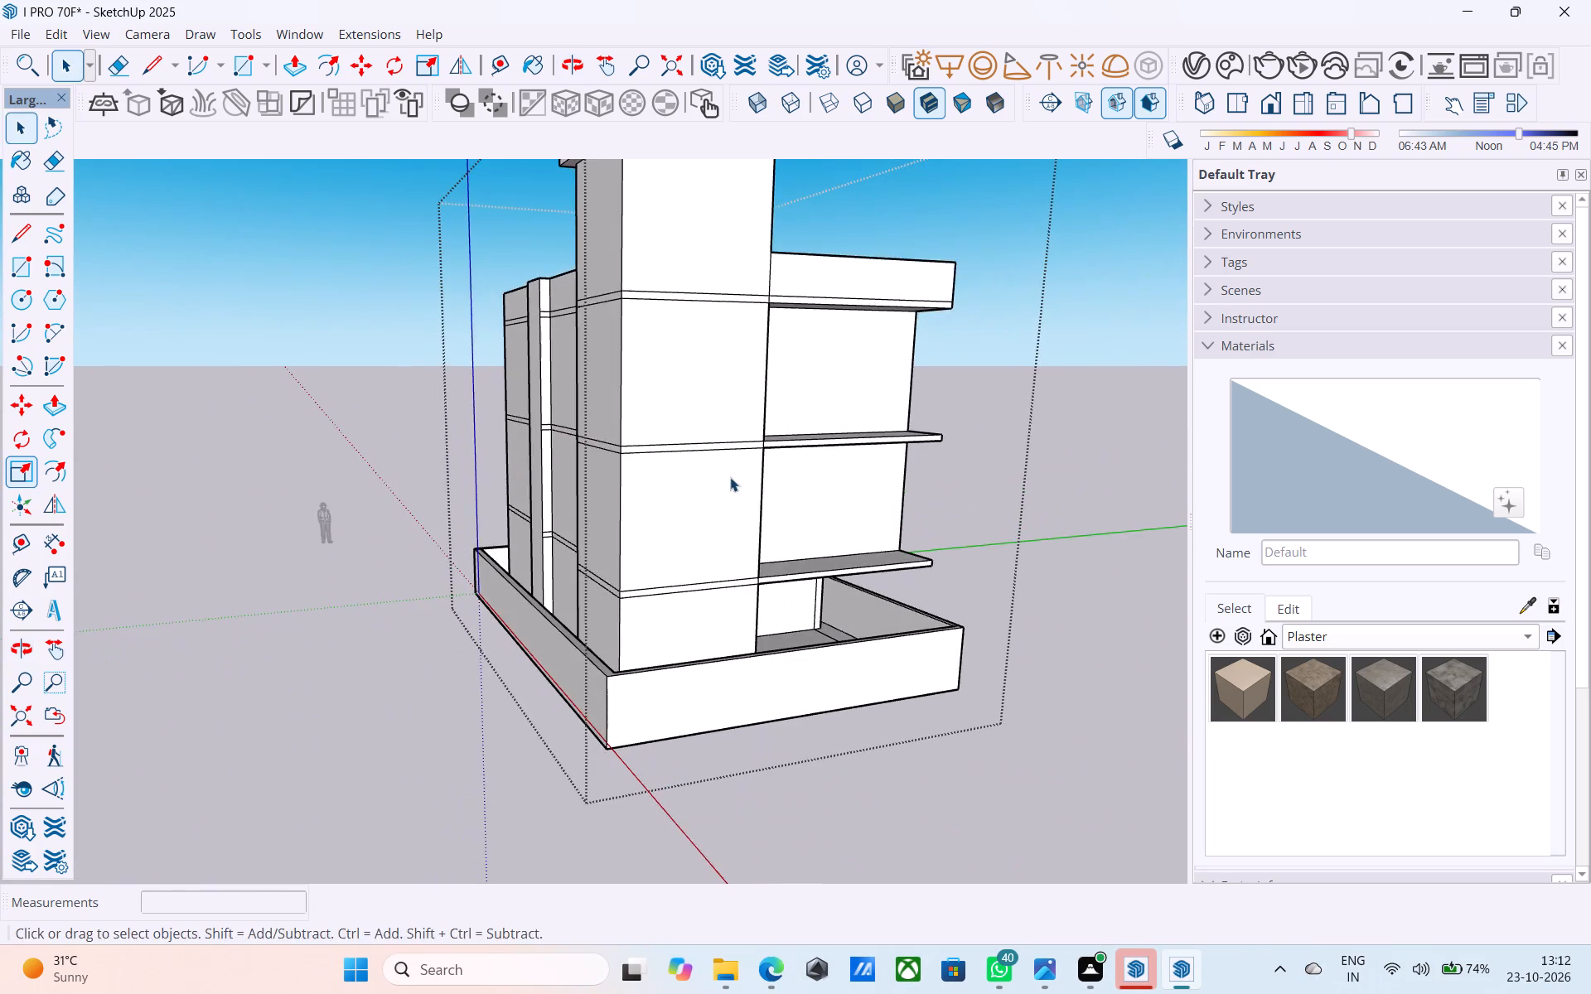
{"action": "middle_click_drag", "start_coordinate": [724, 477], "coordinate": [763, 498]}
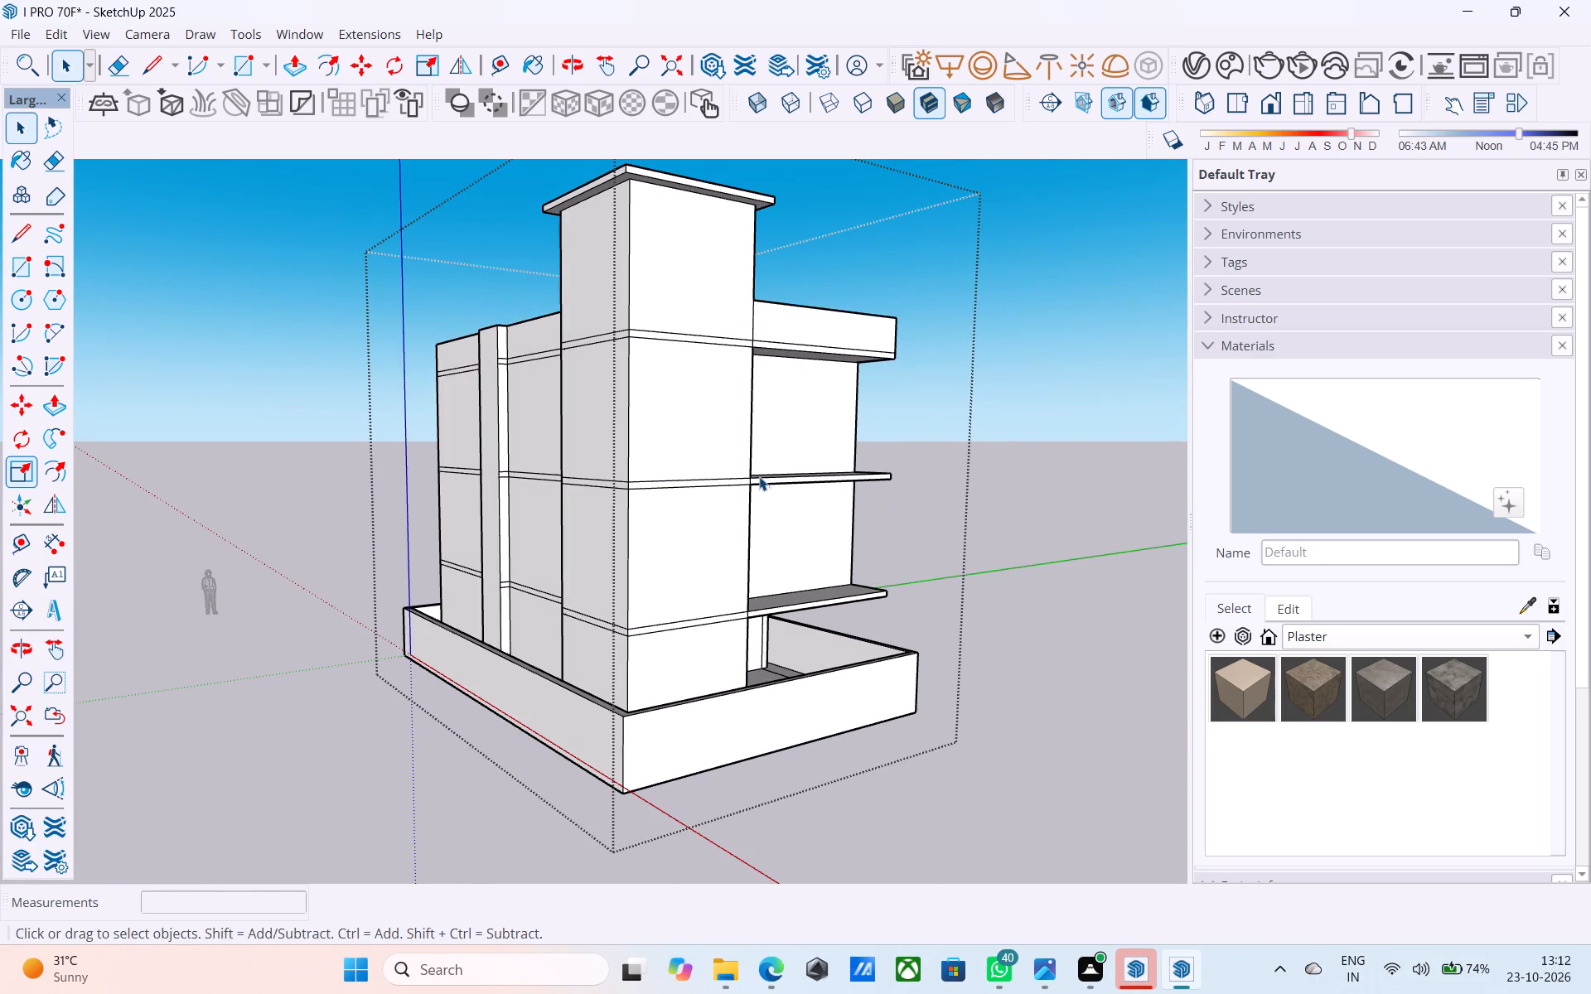
{"action": "middle_click_drag", "start_coordinate": [759, 474], "coordinate": [765, 418]}
{"action": "scroll", "coordinate": [567, 348], "scroll_direction": "up", "scroll_amount": 3}
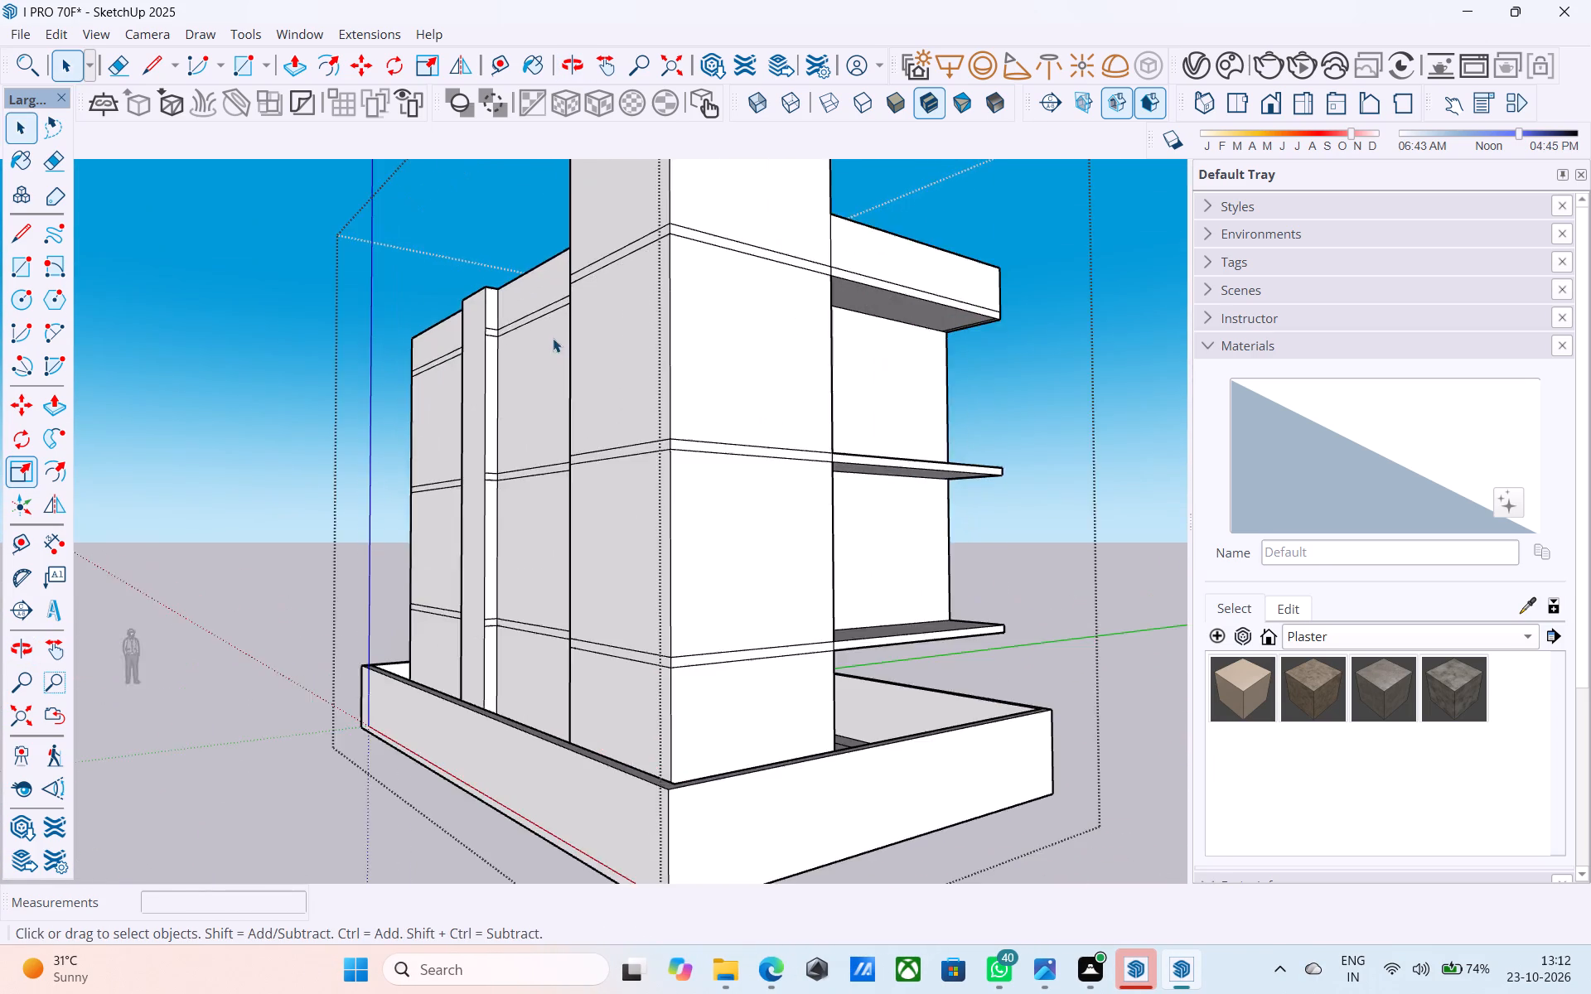
{"action": "scroll", "coordinate": [553, 338], "scroll_direction": "up", "scroll_amount": 7}
{"action": "key", "text": "e"}
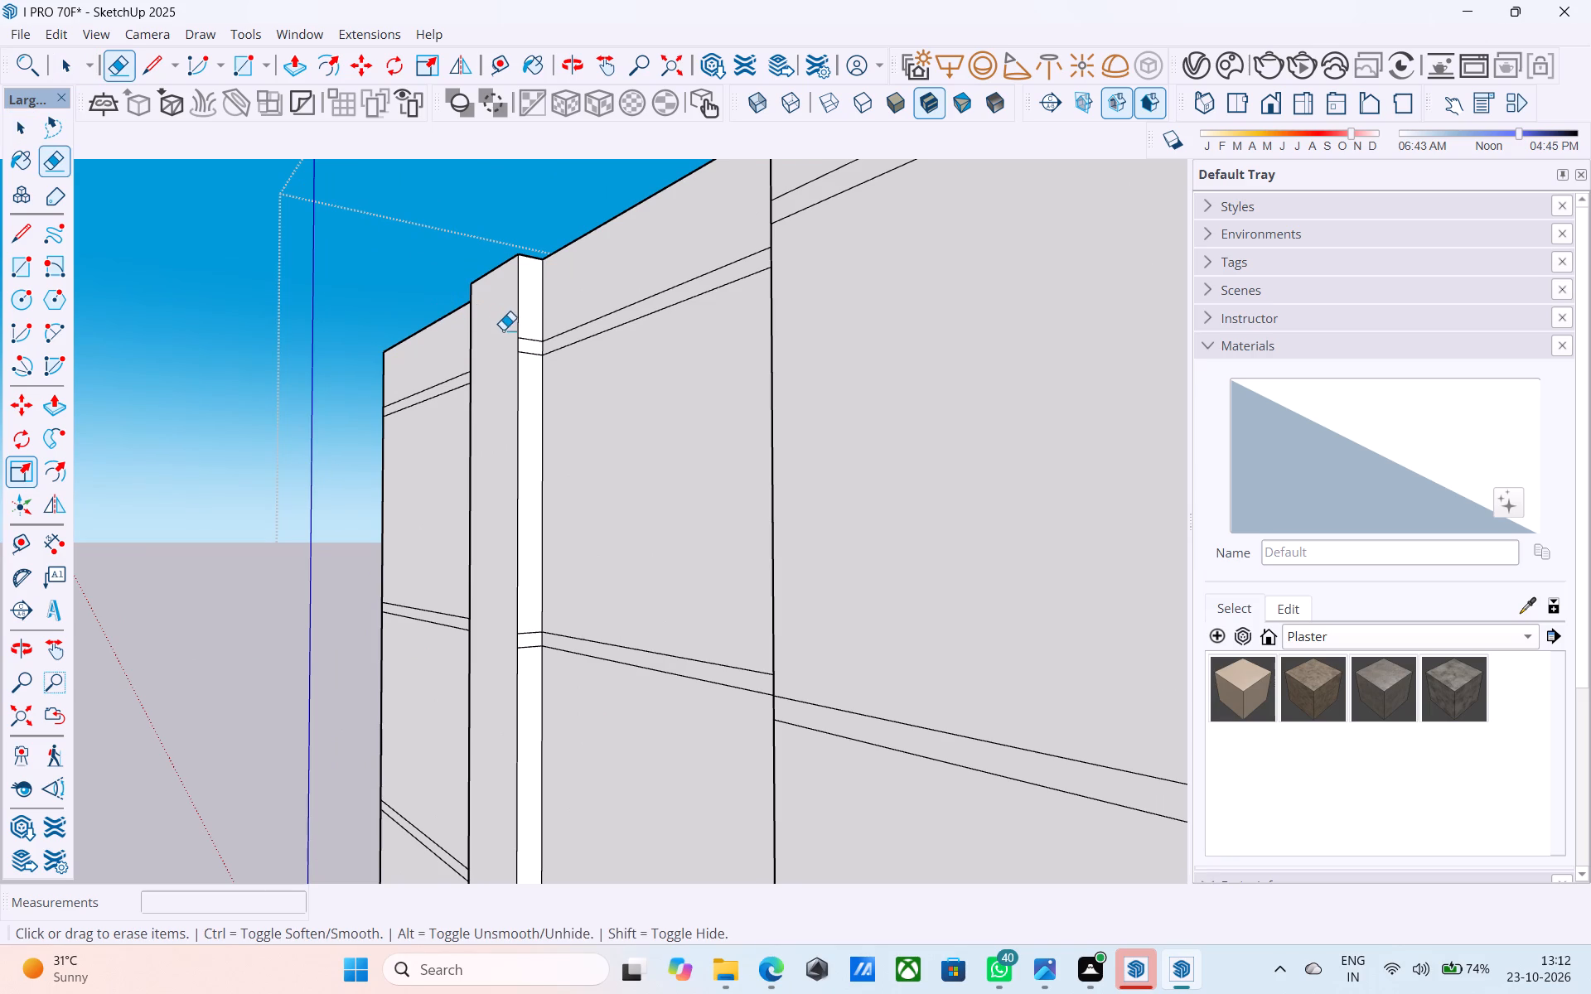
{"action": "scroll", "coordinate": [503, 330], "scroll_direction": "down", "scroll_amount": 5}
{"action": "scroll", "coordinate": [505, 336], "scroll_direction": "up", "scroll_amount": 1}
{"action": "scroll", "coordinate": [505, 336], "scroll_direction": "down", "scroll_amount": 1}
{"action": "scroll", "coordinate": [505, 336], "scroll_direction": "up", "scroll_amount": 5}
{"action": "left_click", "coordinate": [529, 339]}
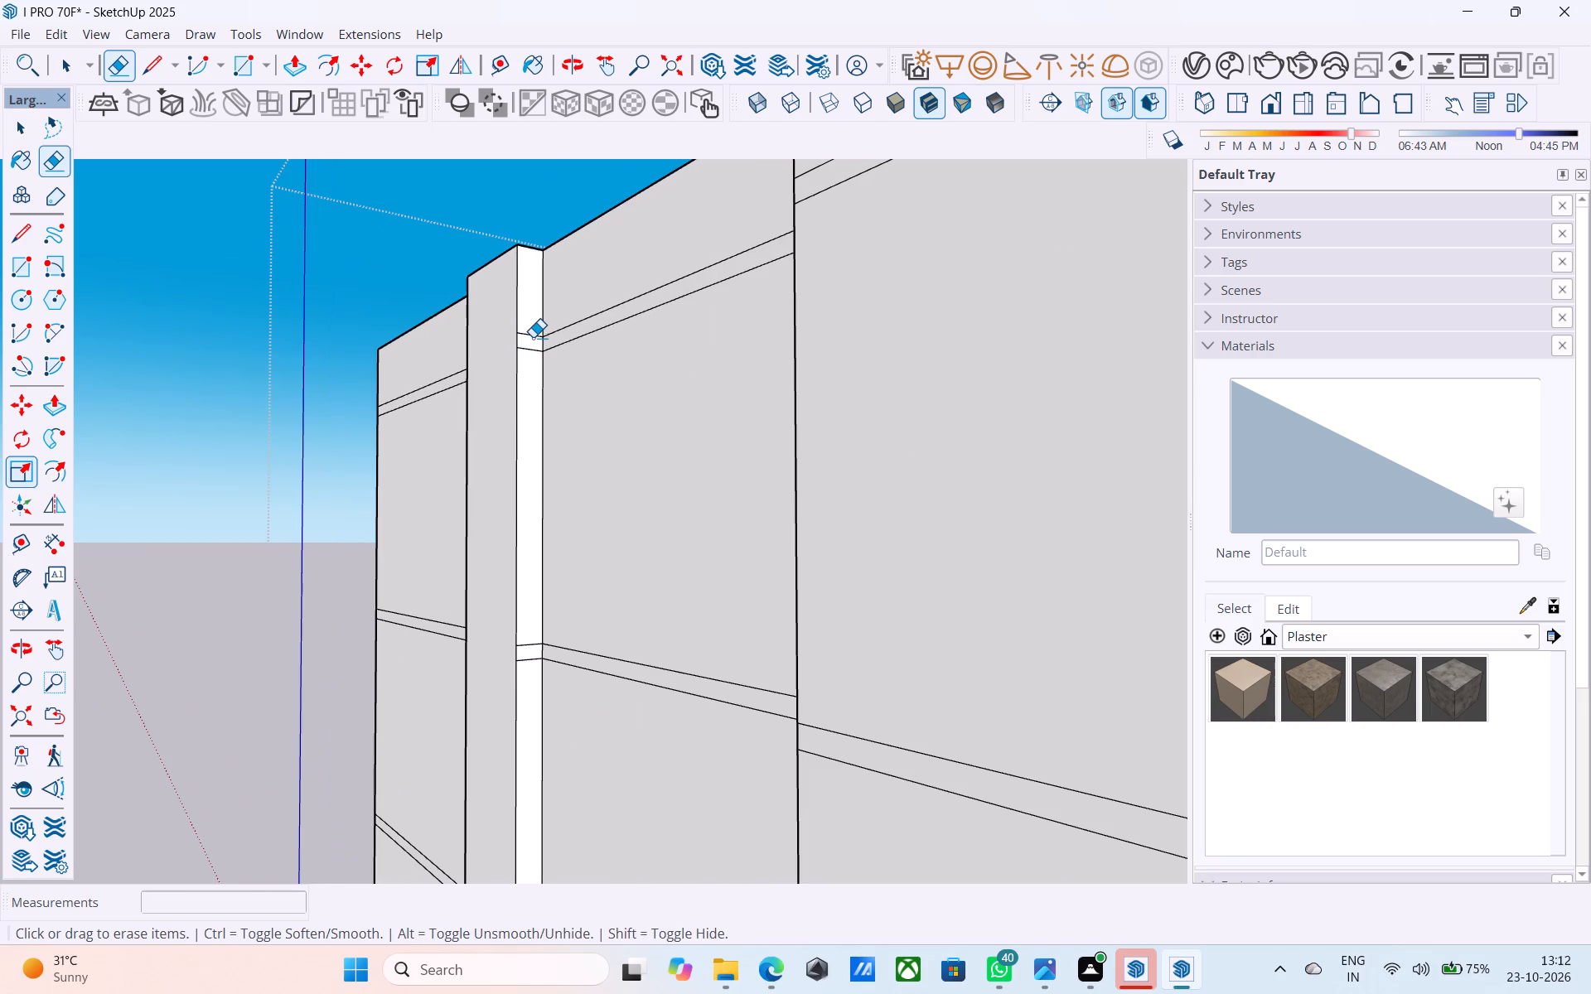
{"action": "left_click", "coordinate": [533, 337]}
{"action": "left_click_drag", "start_coordinate": [533, 347], "coordinate": [532, 358]}
Erase the two lower slab bands' edges on the projecting strip's side face toward the stair tower.
{"action": "scroll", "coordinate": [465, 282], "scroll_direction": "down", "scroll_amount": 6}
{"action": "scroll", "coordinate": [538, 529], "scroll_direction": "up", "scroll_amount": 12}
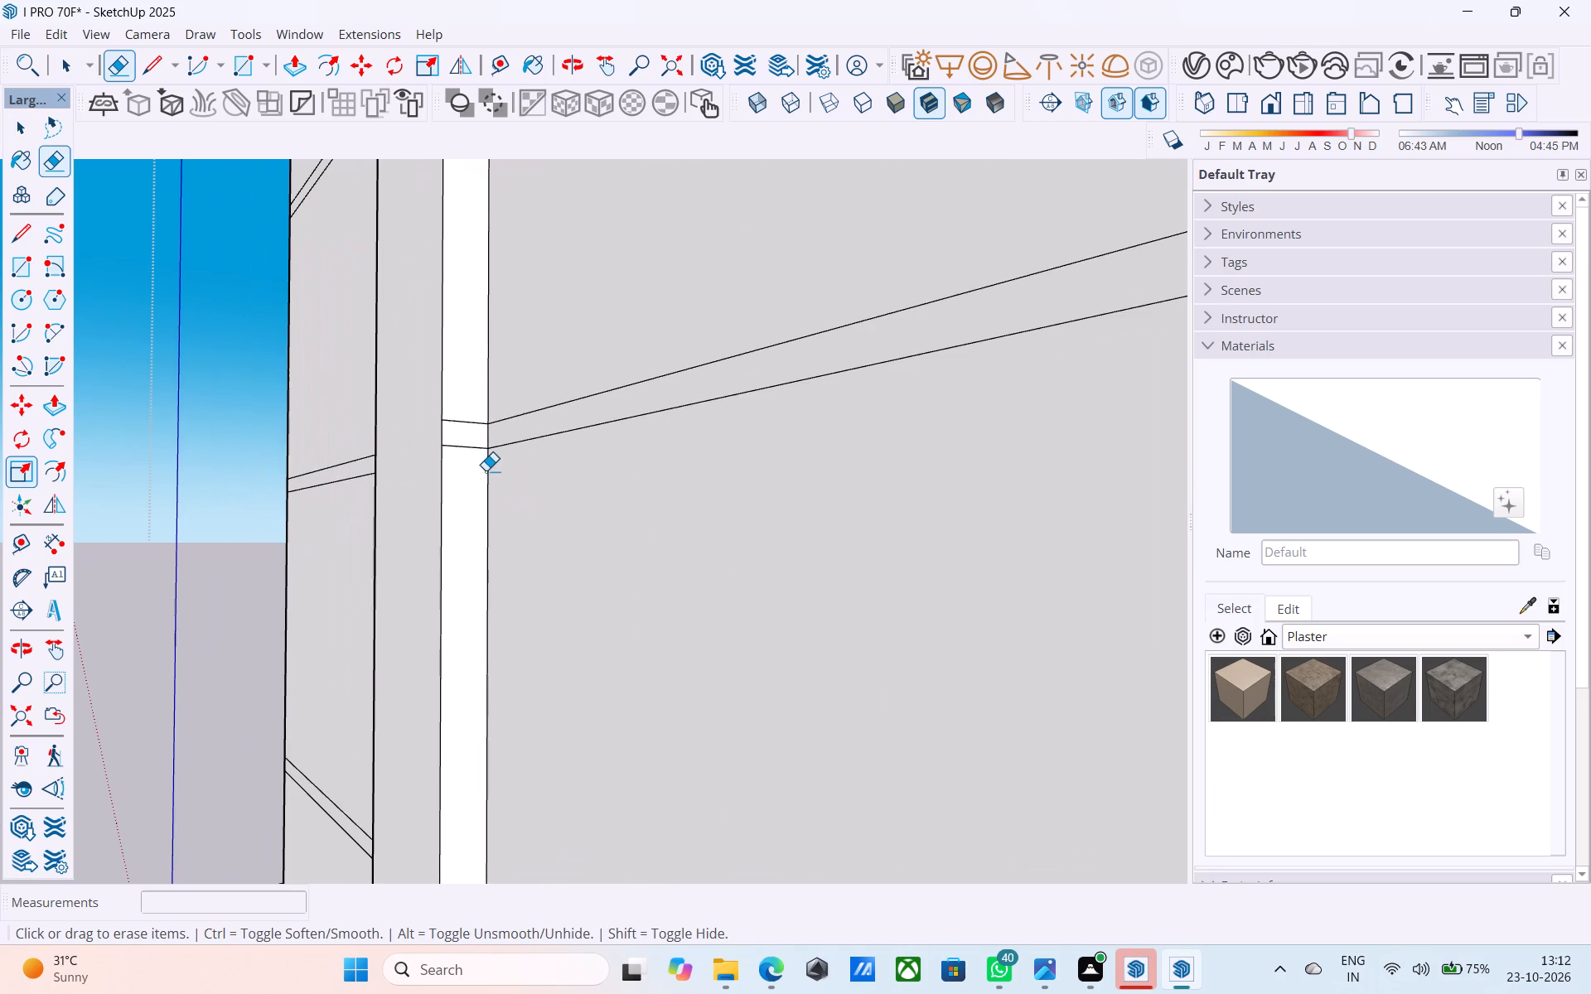
{"action": "left_click_drag", "start_coordinate": [481, 461], "coordinate": [464, 403]}
{"action": "scroll", "coordinate": [464, 394], "scroll_direction": "down", "scroll_amount": 11}
{"action": "scroll", "coordinate": [494, 627], "scroll_direction": "up", "scroll_amount": 2}
{"action": "scroll", "coordinate": [494, 627], "scroll_direction": "down", "scroll_amount": 2}
{"action": "scroll", "coordinate": [494, 627], "scroll_direction": "up", "scroll_amount": 7}
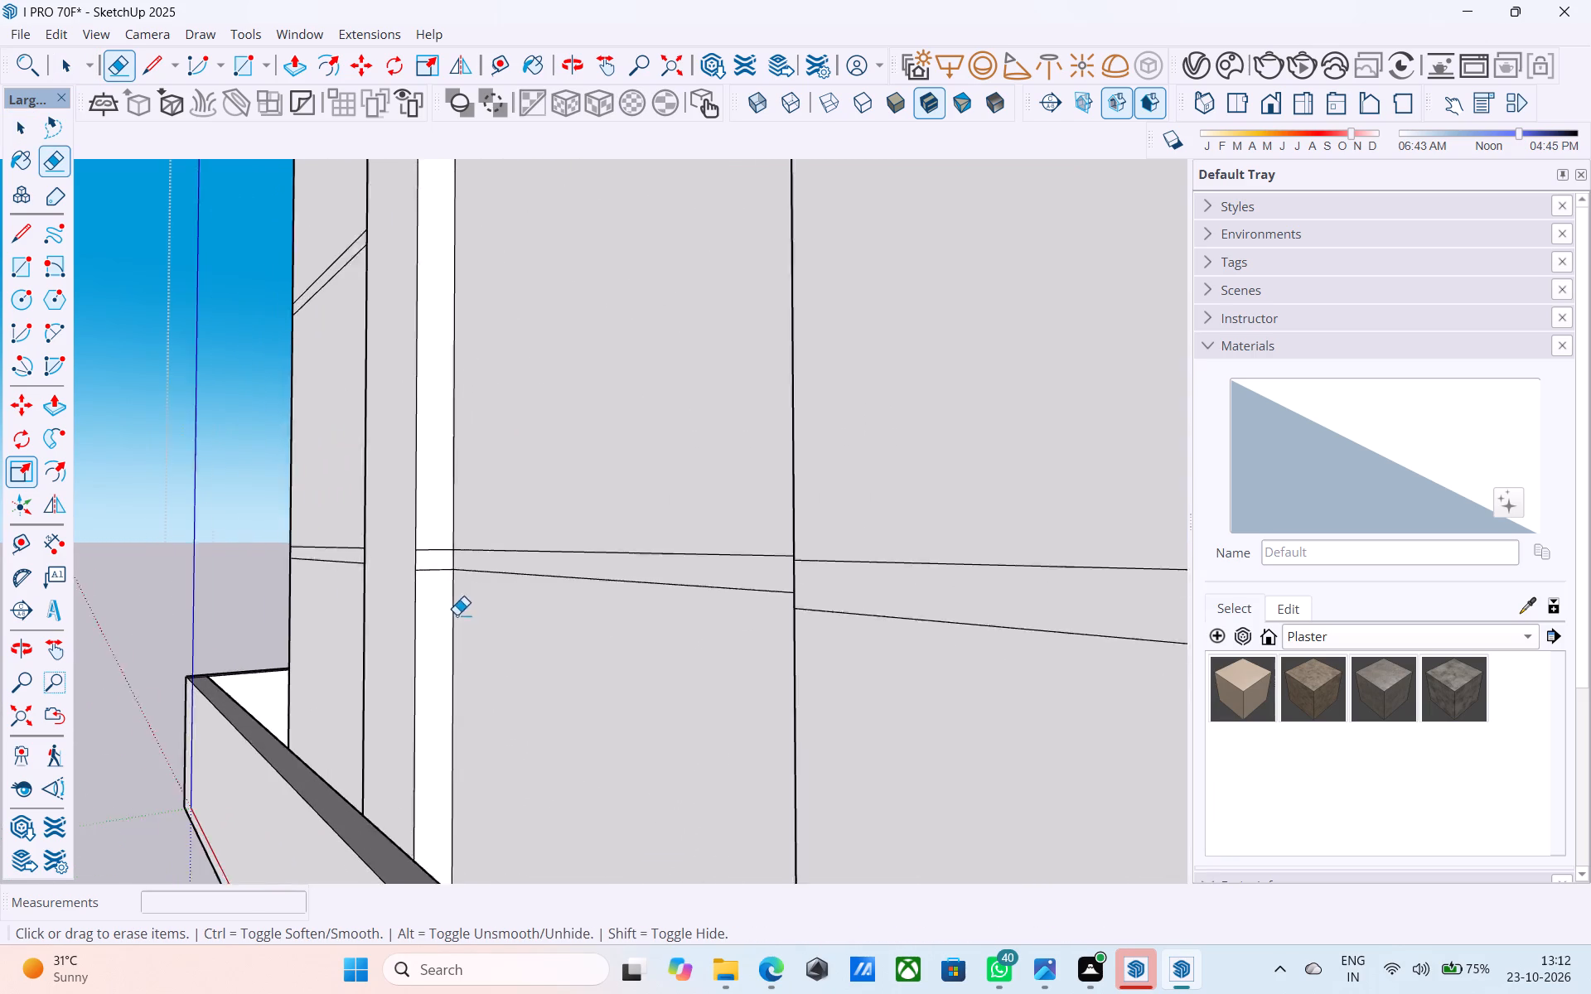
{"action": "scroll", "coordinate": [457, 615], "scroll_direction": "up", "scroll_amount": 1}
{"action": "left_click_drag", "start_coordinate": [437, 581], "coordinate": [429, 545]}
{"action": "scroll", "coordinate": [429, 527], "scroll_direction": "down", "scroll_amount": 4}
Erase the two lower slab bands' edges on the projecting strip's side face away from the stair tower.
{"action": "middle_click_drag", "start_coordinate": [413, 557], "coordinate": [882, 608]}
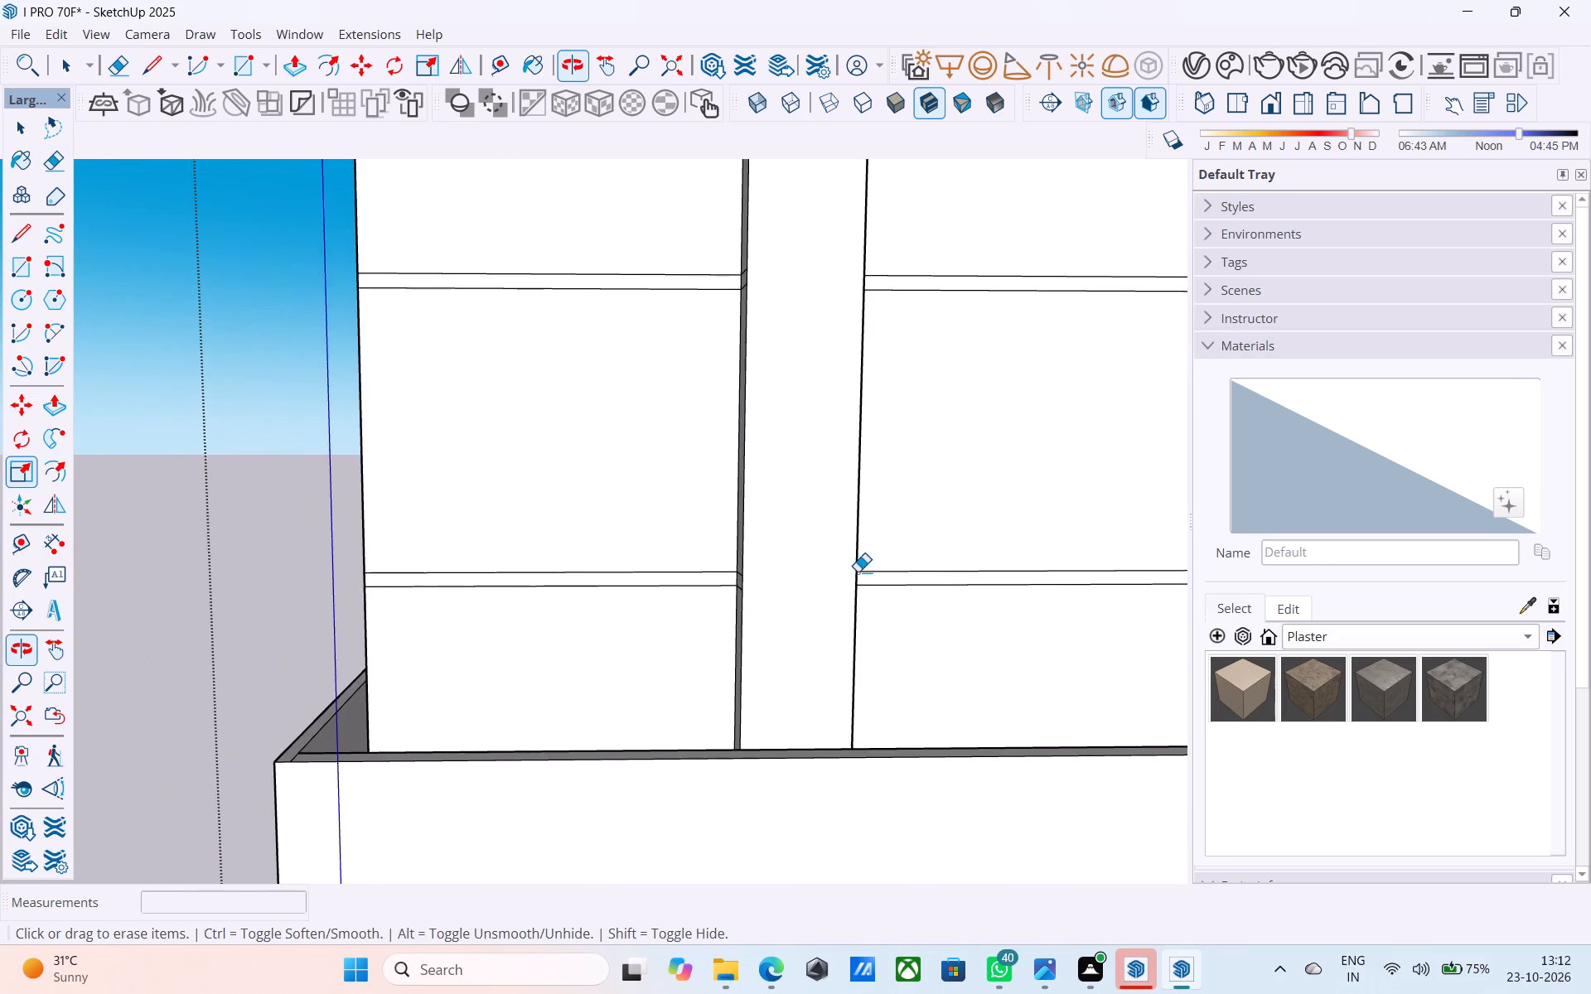
{"action": "middle_click_drag", "start_coordinate": [858, 571], "coordinate": [1054, 550], "text": "shift"}
{"action": "scroll", "coordinate": [481, 574], "scroll_direction": "up", "scroll_amount": 6}
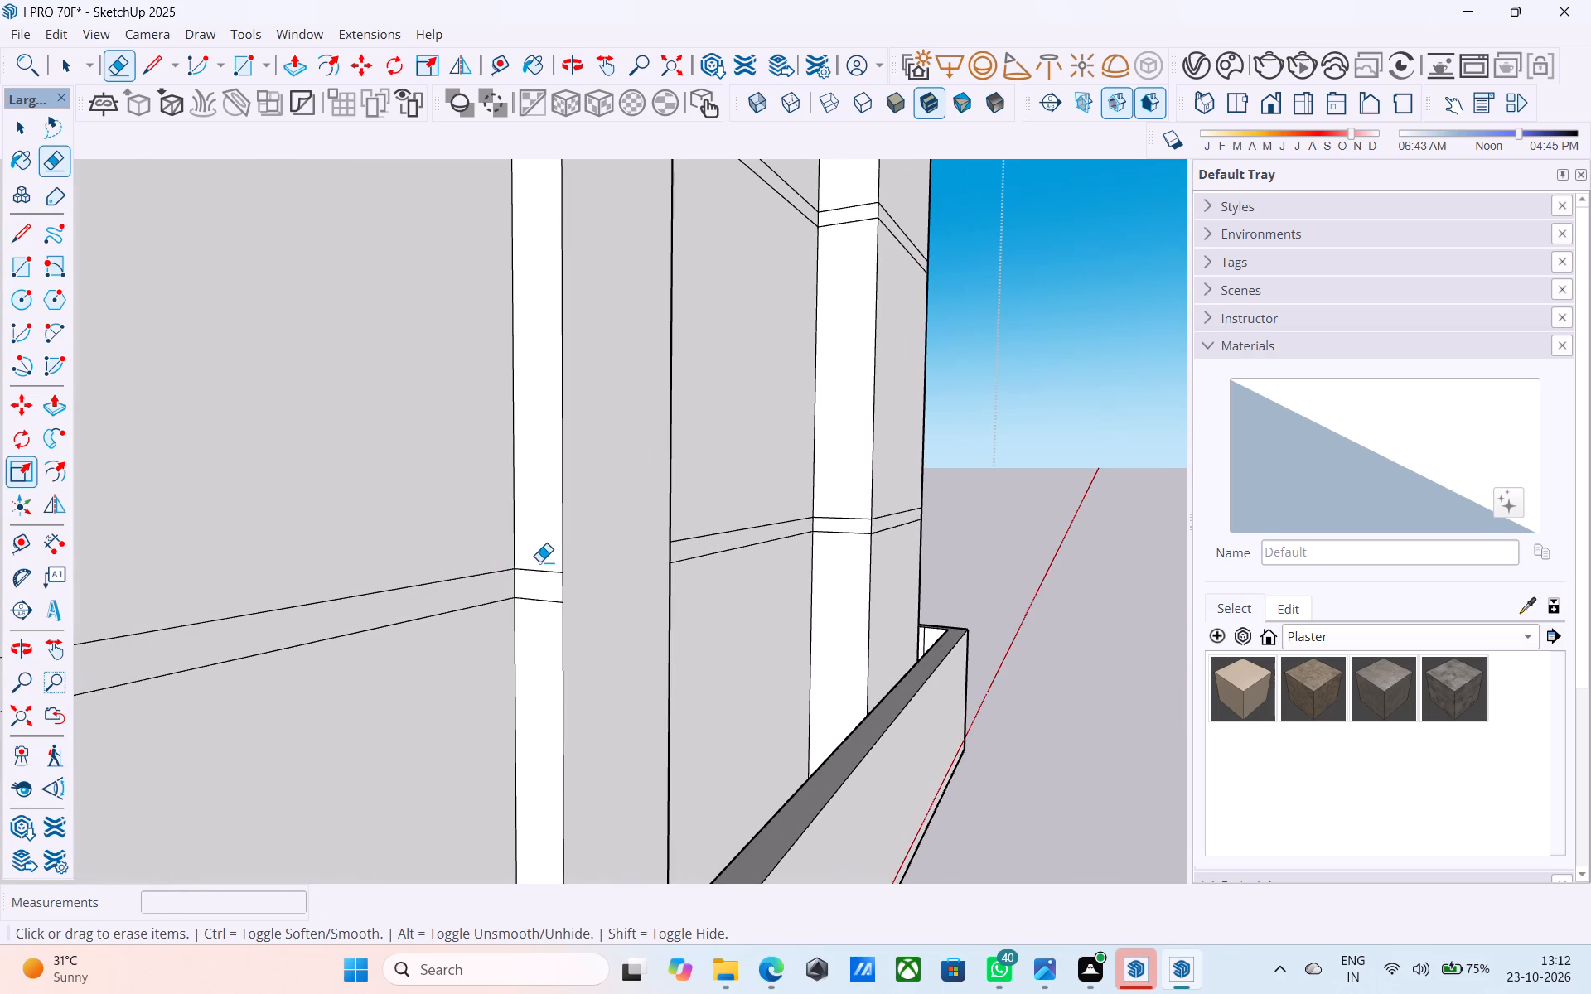
{"action": "left_click_drag", "start_coordinate": [539, 562], "coordinate": [541, 574]}
{"action": "left_click_drag", "start_coordinate": [539, 579], "coordinate": [544, 620]}
{"action": "scroll", "coordinate": [535, 604], "scroll_direction": "down", "scroll_amount": 11}
{"action": "middle_click_drag", "start_coordinate": [525, 470], "coordinate": [525, 679], "text": "shift"}
{"action": "scroll", "coordinate": [544, 567], "scroll_direction": "up", "scroll_amount": 7}
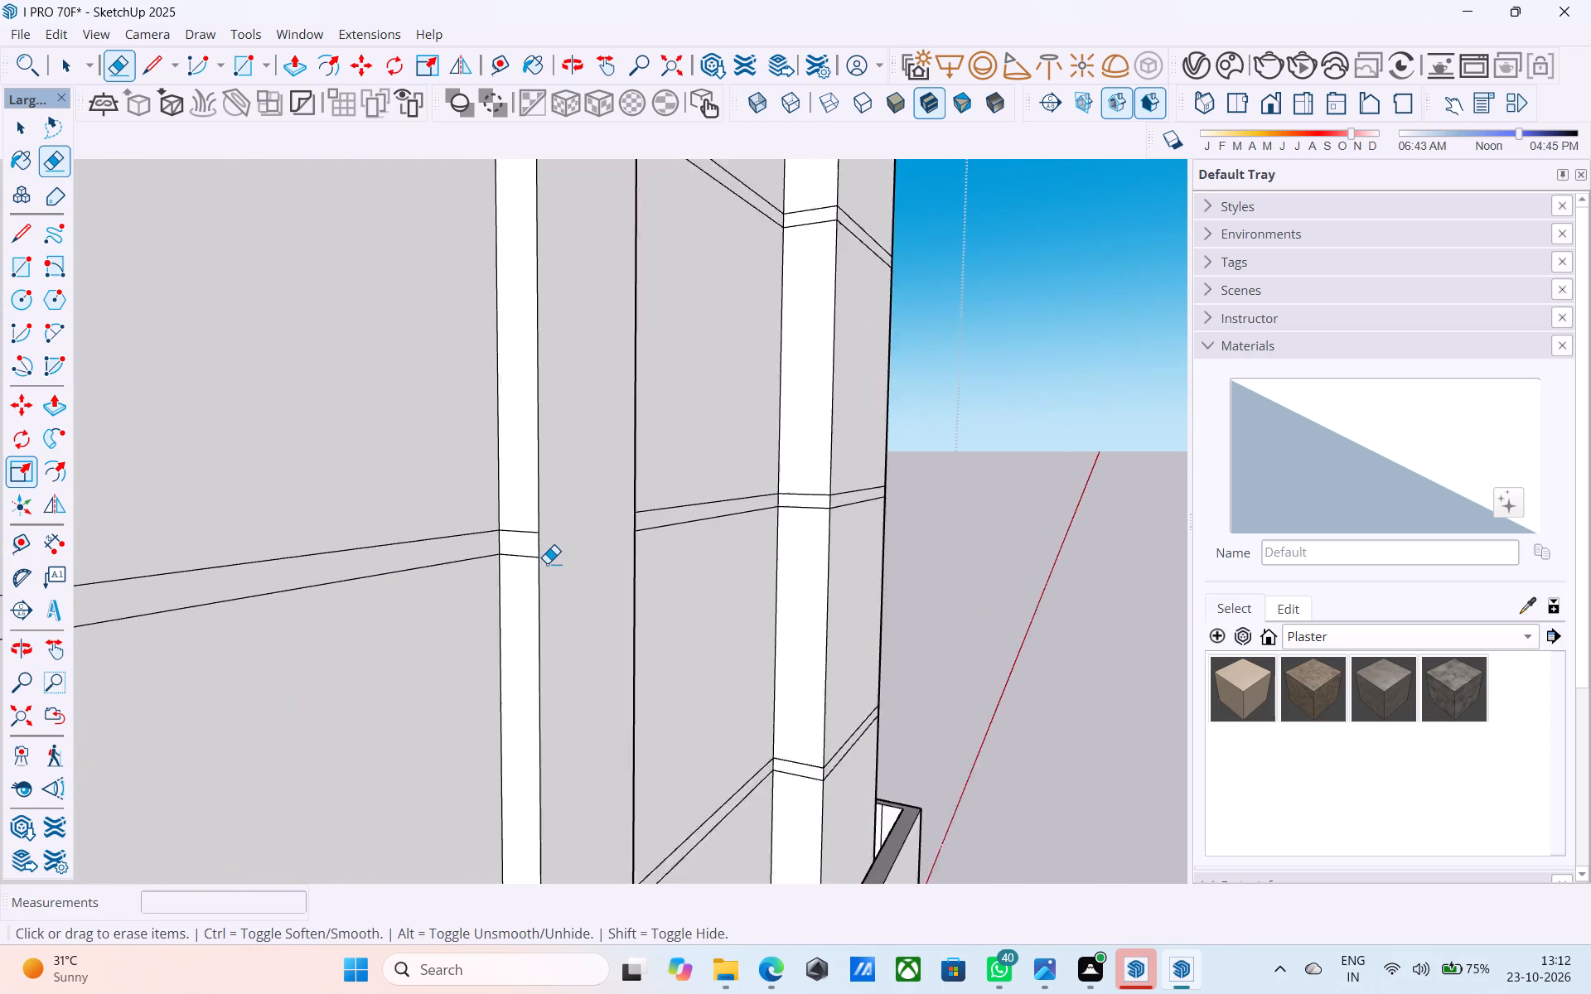
{"action": "scroll", "coordinate": [547, 563], "scroll_direction": "up", "scroll_amount": 5}
{"action": "left_click_drag", "start_coordinate": [522, 561], "coordinate": [515, 549]}
{"action": "left_click_drag", "start_coordinate": [515, 542], "coordinate": [527, 486]}
Erase the top slab band's edges on the projecting strip's side face away from the stair tower.
{"action": "scroll", "coordinate": [500, 442], "scroll_direction": "down", "scroll_amount": 5}
{"action": "middle_click_drag", "start_coordinate": [503, 463], "coordinate": [547, 799], "text": "shift"}
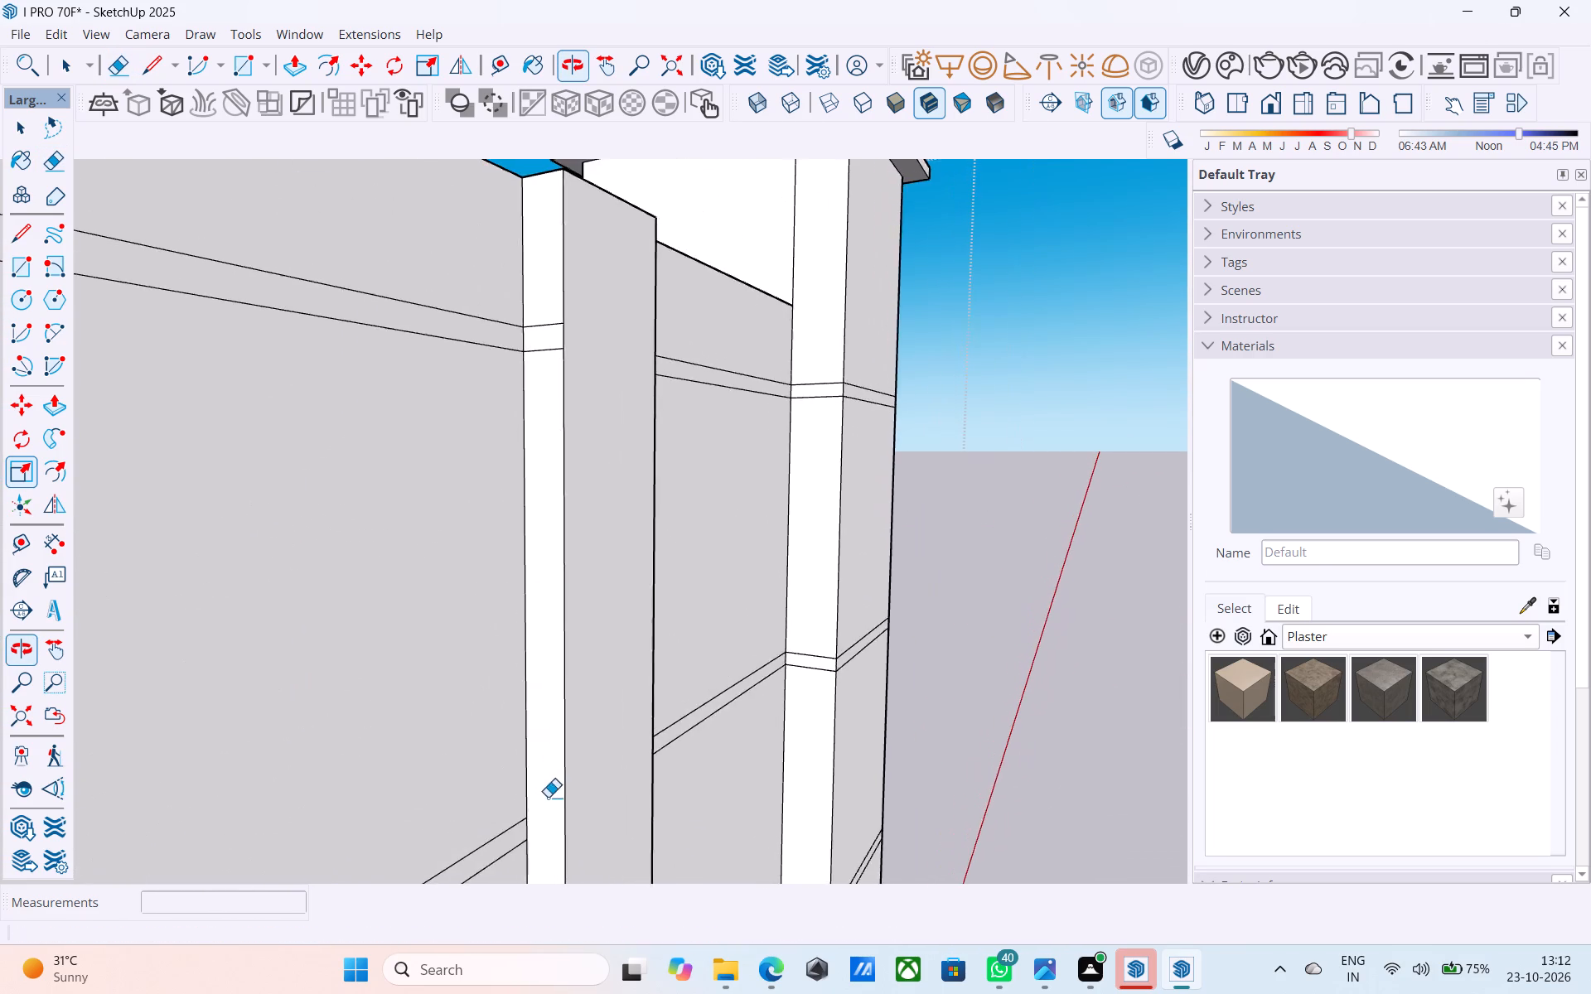
{"action": "middle_click_drag", "start_coordinate": [564, 426], "coordinate": [535, 606], "text": "shift"}
{"action": "scroll", "coordinate": [526, 584], "scroll_direction": "up", "scroll_amount": 5}
{"action": "left_click_drag", "start_coordinate": [515, 494], "coordinate": [519, 477]}
{"action": "left_click_drag", "start_coordinate": [529, 437], "coordinate": [510, 511]}
{"action": "scroll", "coordinate": [487, 591], "scroll_direction": "down", "scroll_amount": 6}
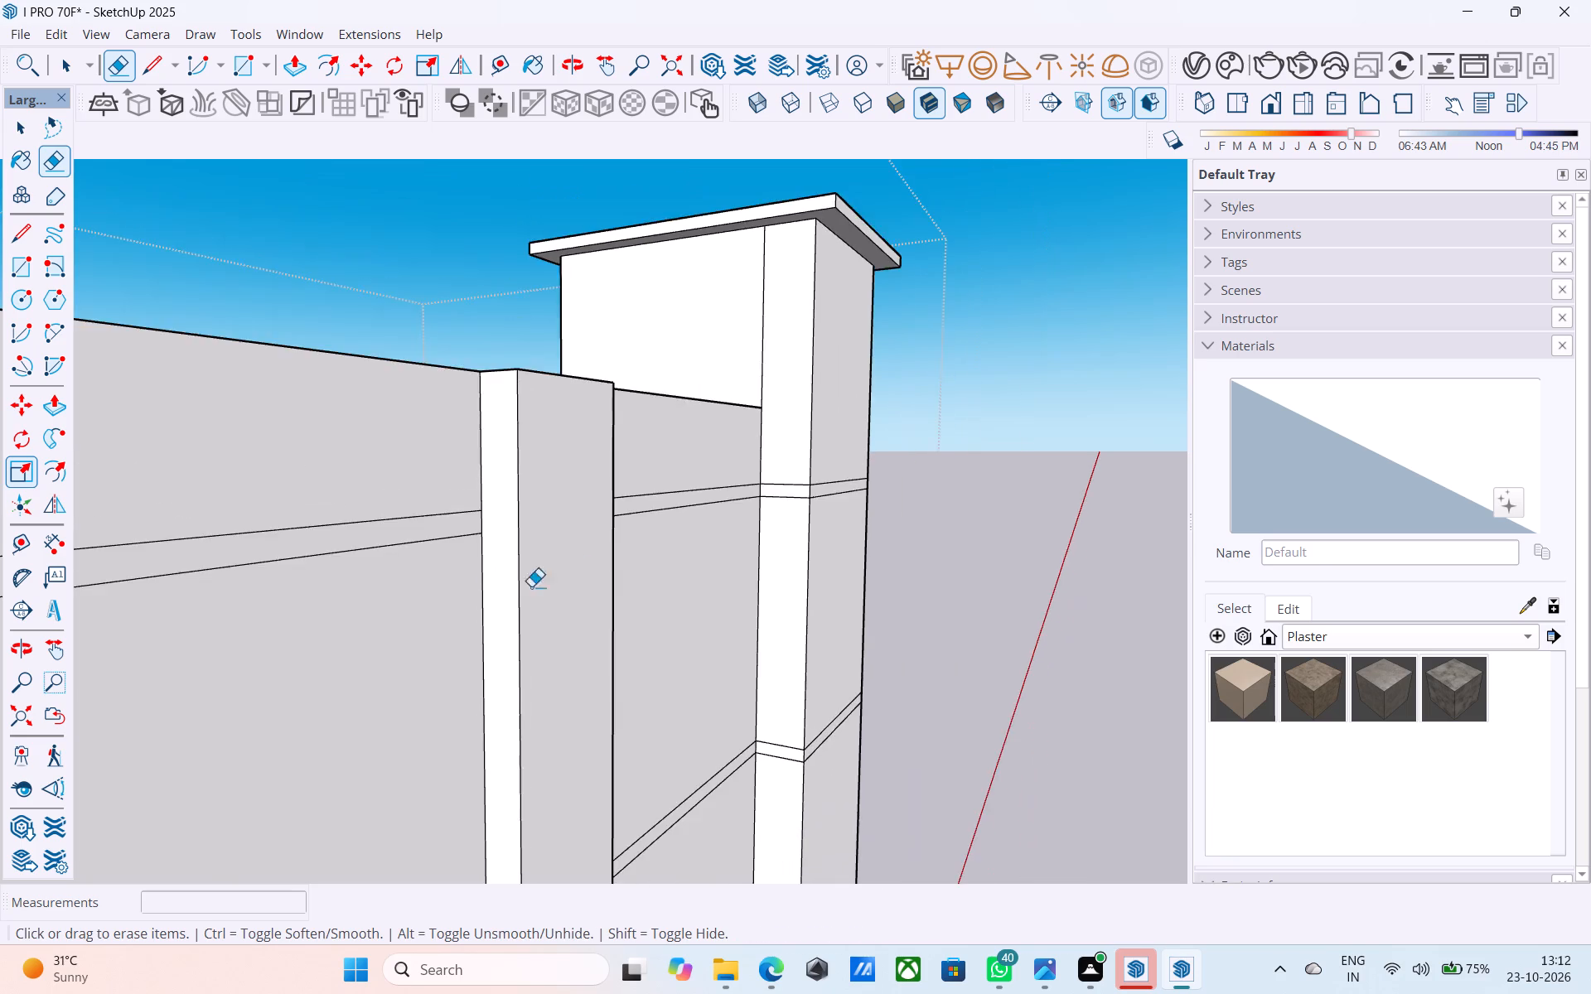
Save the model with the cleaned-up projecting strip.
{"action": "middle_click_drag", "start_coordinate": [596, 566], "coordinate": [408, 577]}
{"action": "scroll", "coordinate": [404, 567], "scroll_direction": "down", "scroll_amount": 10}
{"action": "middle_click_drag", "start_coordinate": [412, 569], "coordinate": [105, 527], "text": "shift"}
{"action": "scroll", "coordinate": [490, 495], "scroll_direction": "down", "scroll_amount": 5}
{"action": "middle_click_drag", "start_coordinate": [498, 507], "coordinate": [486, 503]}
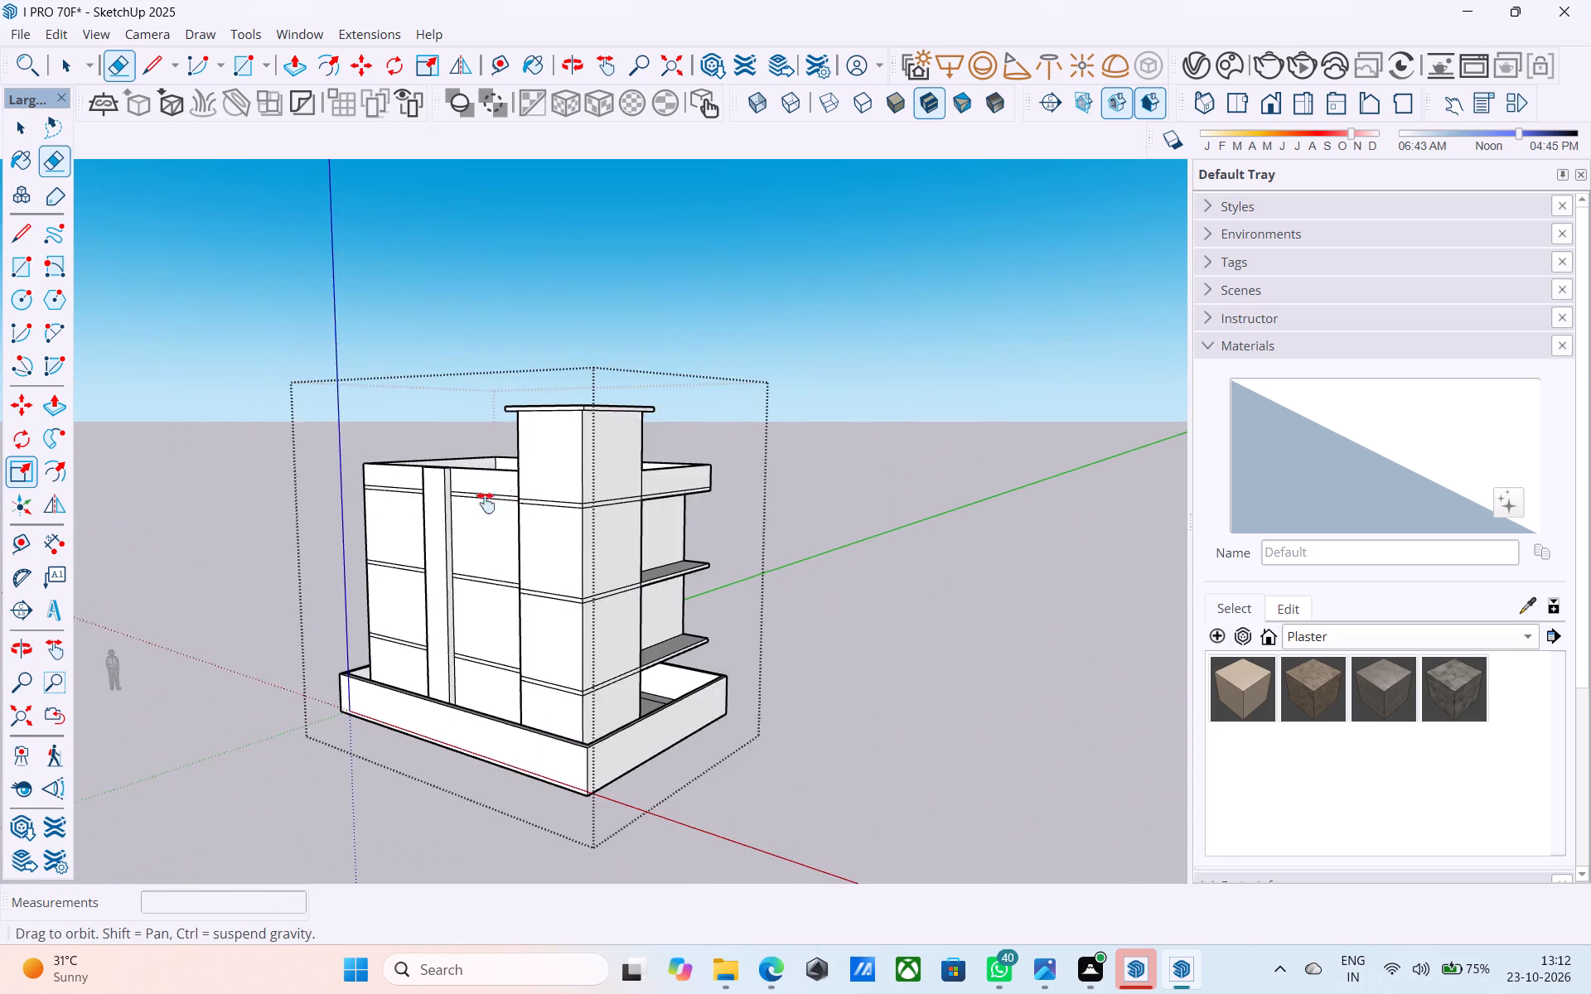
{"action": "middle_click_drag", "start_coordinate": [486, 503], "coordinate": [323, 509]}
{"action": "key", "text": "ctrl+s"}
{"action": "key", "text": "space"}
Examine the building from the strip wall round to the opposite long wall and the balcony side.
{"action": "middle_click_drag", "start_coordinate": [331, 507], "coordinate": [433, 507]}
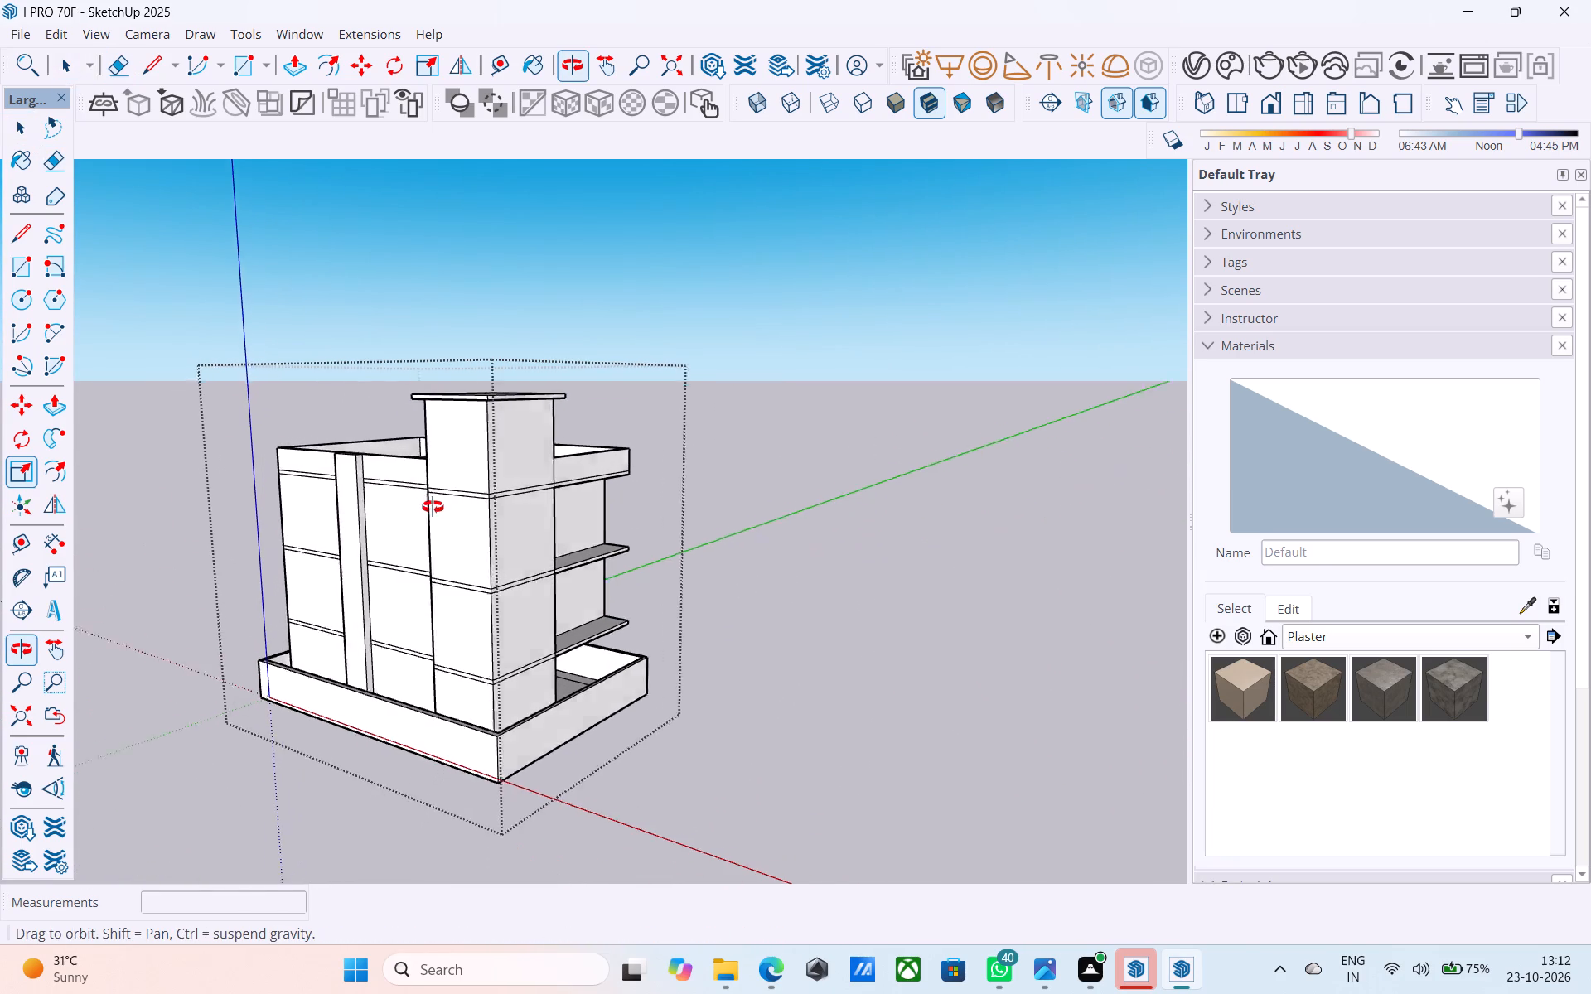
{"action": "middle_click_drag", "start_coordinate": [433, 507], "coordinate": [442, 515]}
{"action": "middle_click_drag", "start_coordinate": [431, 554], "coordinate": [666, 518], "text": "shift"}
{"action": "middle_click_drag", "start_coordinate": [484, 521], "coordinate": [665, 488]}
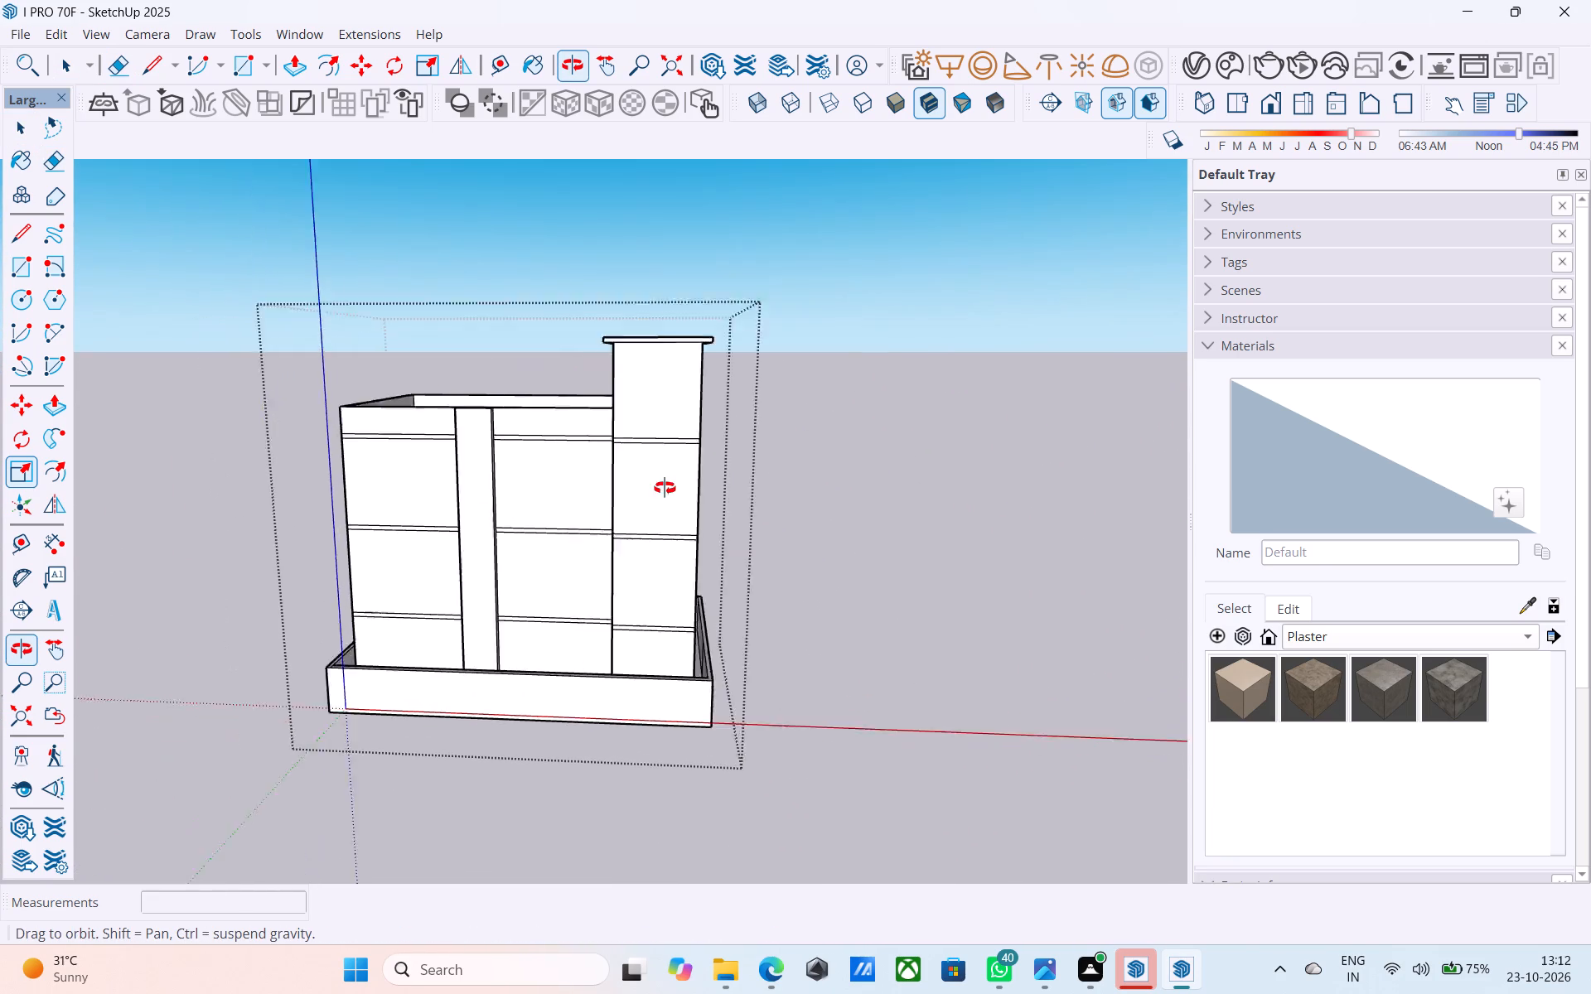
{"action": "middle_click_drag", "start_coordinate": [665, 488], "coordinate": [258, 515]}
{"action": "middle_click_drag", "start_coordinate": [530, 473], "coordinate": [1, 489], "text": "shift"}
{"action": "middle_click_drag", "start_coordinate": [375, 500], "coordinate": [75, 492], "text": "shift"}
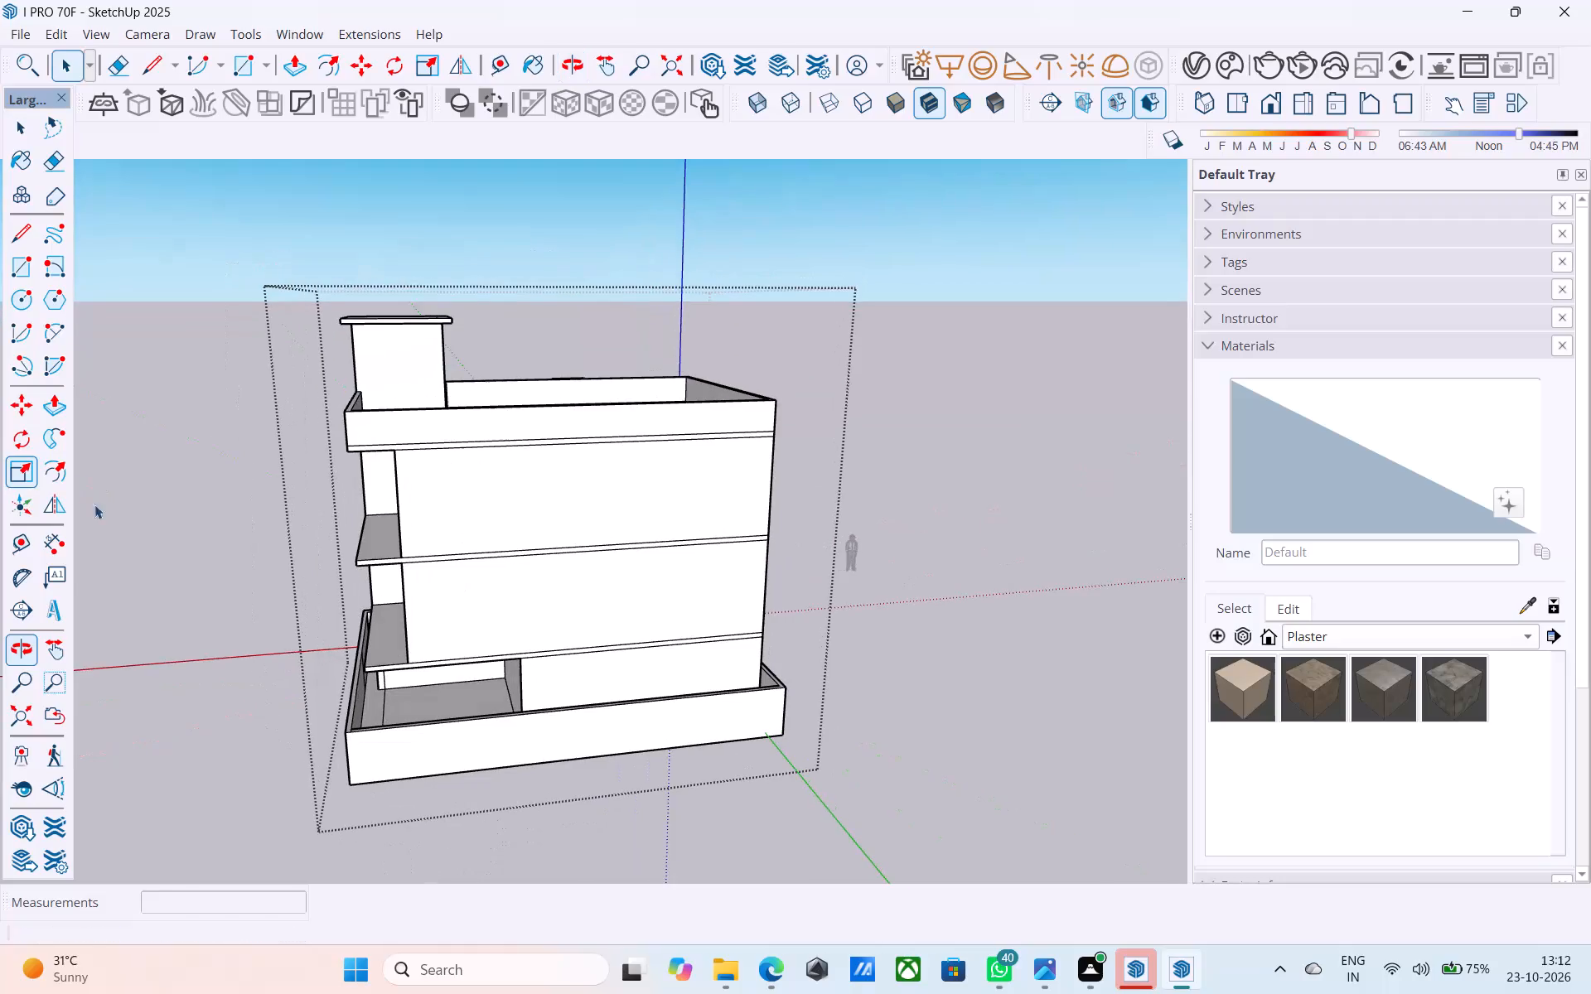
{"action": "middle_click_drag", "start_coordinate": [375, 476], "coordinate": [358, 319]}
{"action": "scroll", "coordinate": [356, 312], "scroll_direction": "down", "scroll_amount": 3}
{"action": "middle_click_drag", "start_coordinate": [224, 355], "coordinate": [457, 510], "text": "shift"}
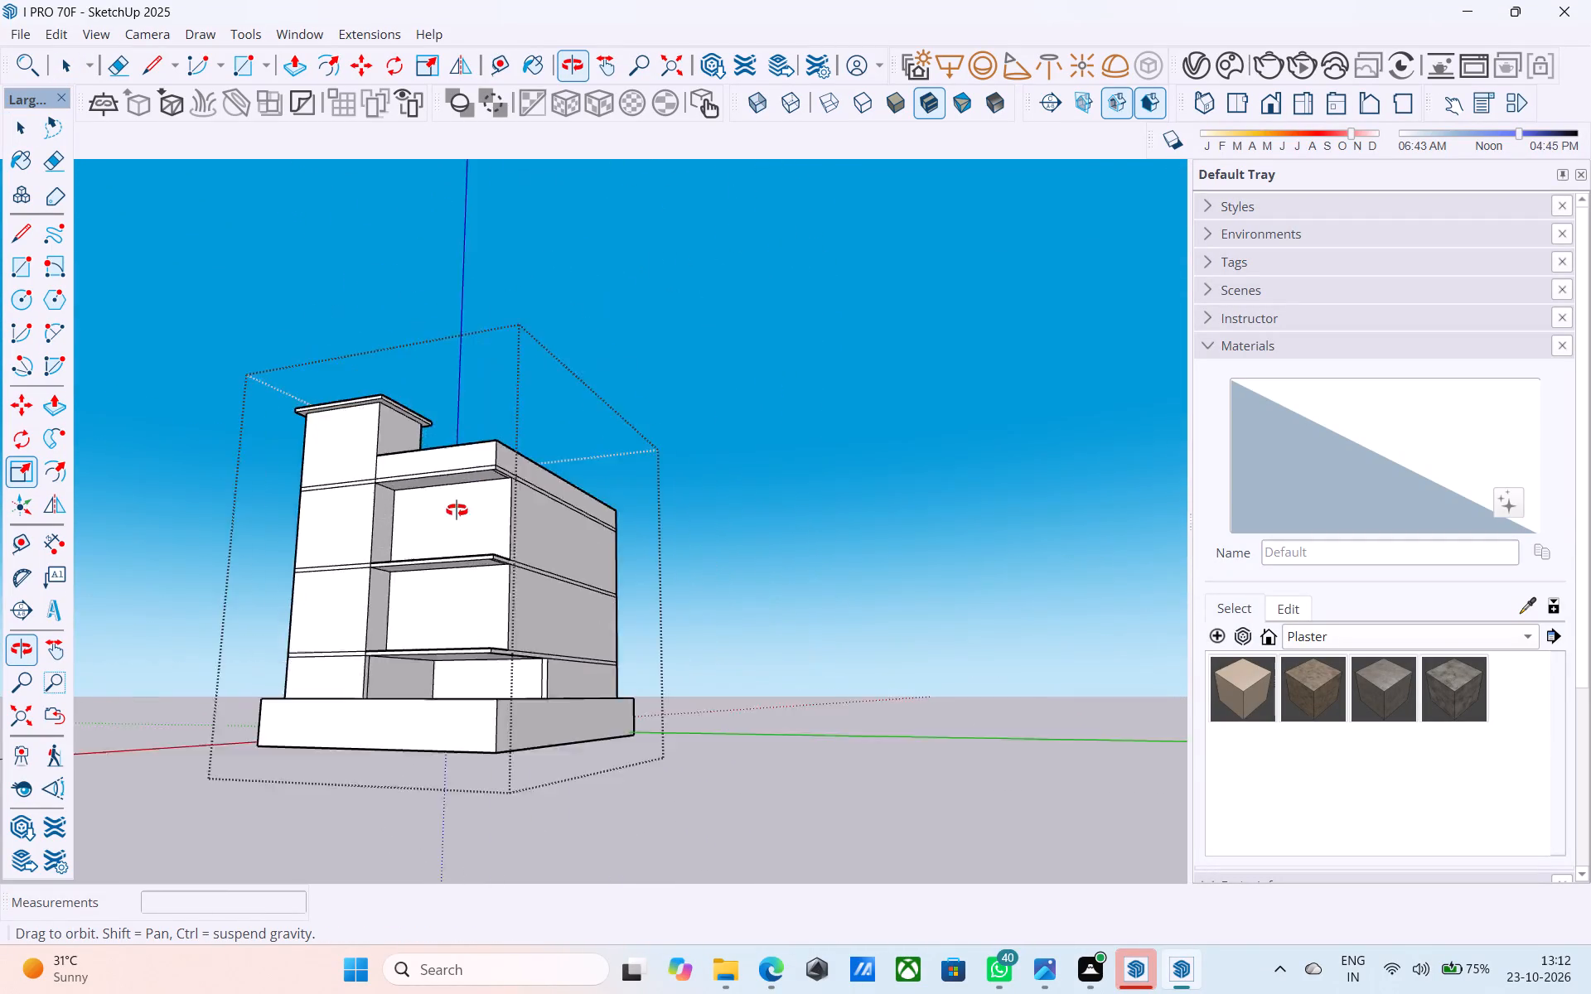
{"action": "middle_click_drag", "start_coordinate": [457, 510], "coordinate": [580, 531], "text": "shift"}
{"action": "scroll", "coordinate": [501, 384], "scroll_direction": "down", "scroll_amount": 6}
{"action": "middle_click_drag", "start_coordinate": [507, 463], "coordinate": [531, 582]}
Erase the vertical edge near the outer end of the ground-floor wall beneath the overhanging slab.
{"action": "scroll", "coordinate": [532, 582], "scroll_direction": "up", "scroll_amount": 7}
{"action": "middle_click_drag", "start_coordinate": [525, 591], "coordinate": [510, 441], "text": "shift"}
{"action": "middle_click_drag", "start_coordinate": [529, 473], "coordinate": [544, 521]}
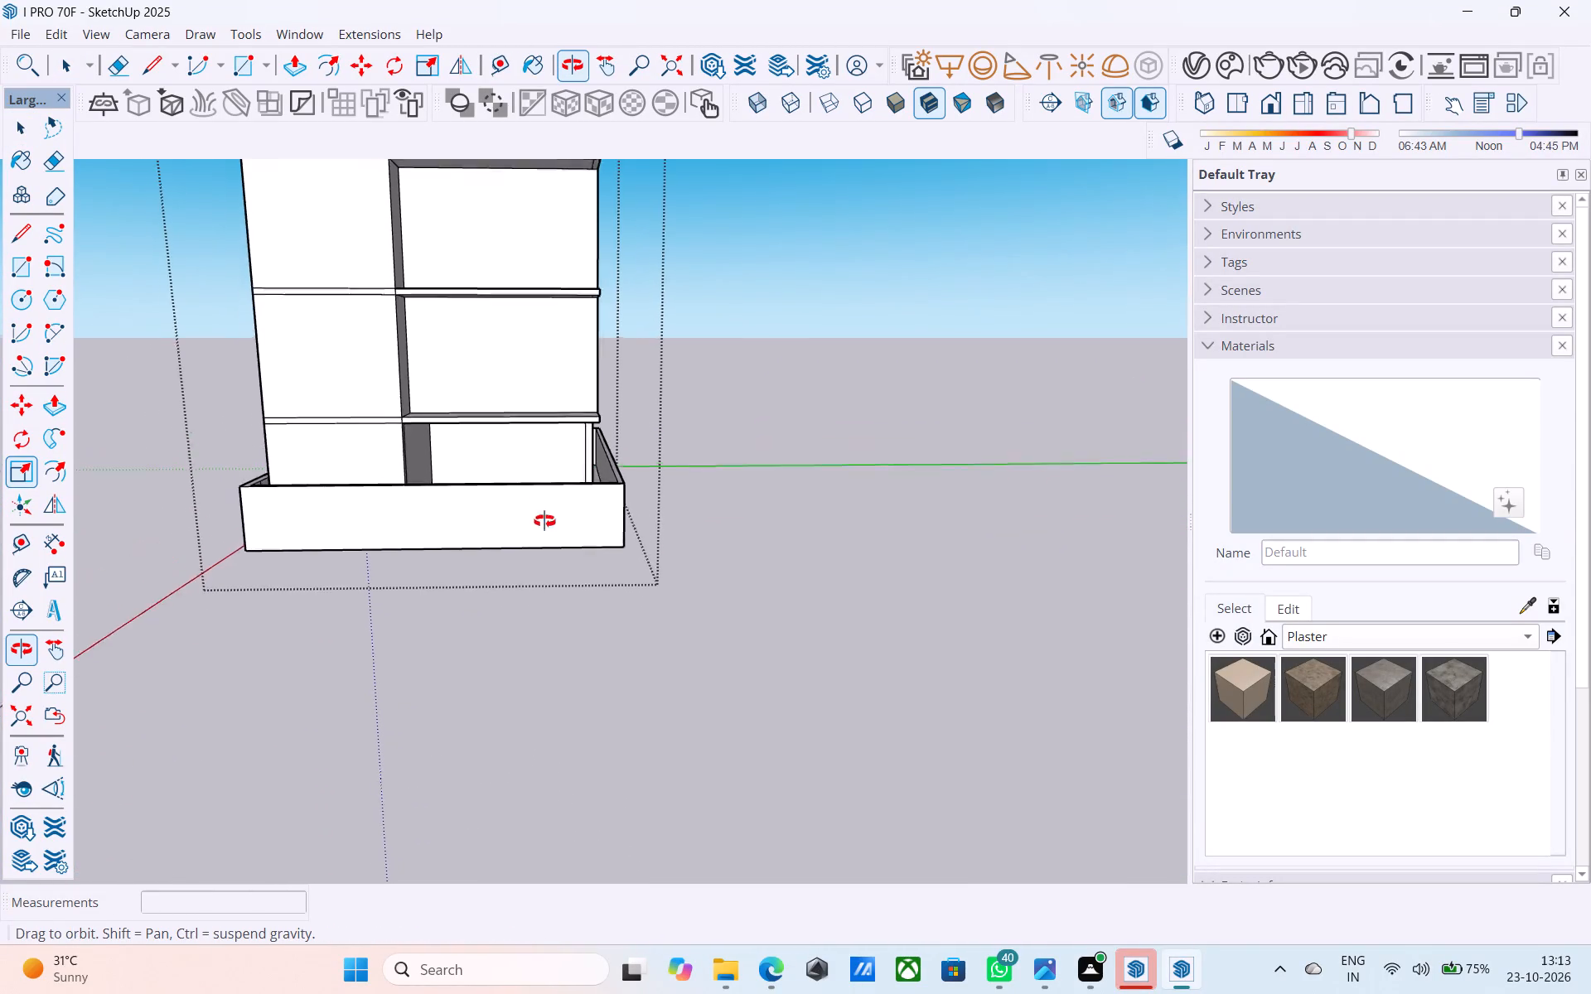
{"action": "middle_click_drag", "start_coordinate": [544, 521], "coordinate": [457, 588]}
{"action": "scroll", "coordinate": [493, 547], "scroll_direction": "up", "scroll_amount": 5}
{"action": "left_click", "coordinate": [624, 468]}
{"action": "scroll", "coordinate": [625, 468], "scroll_direction": "up", "scroll_amount": 5}
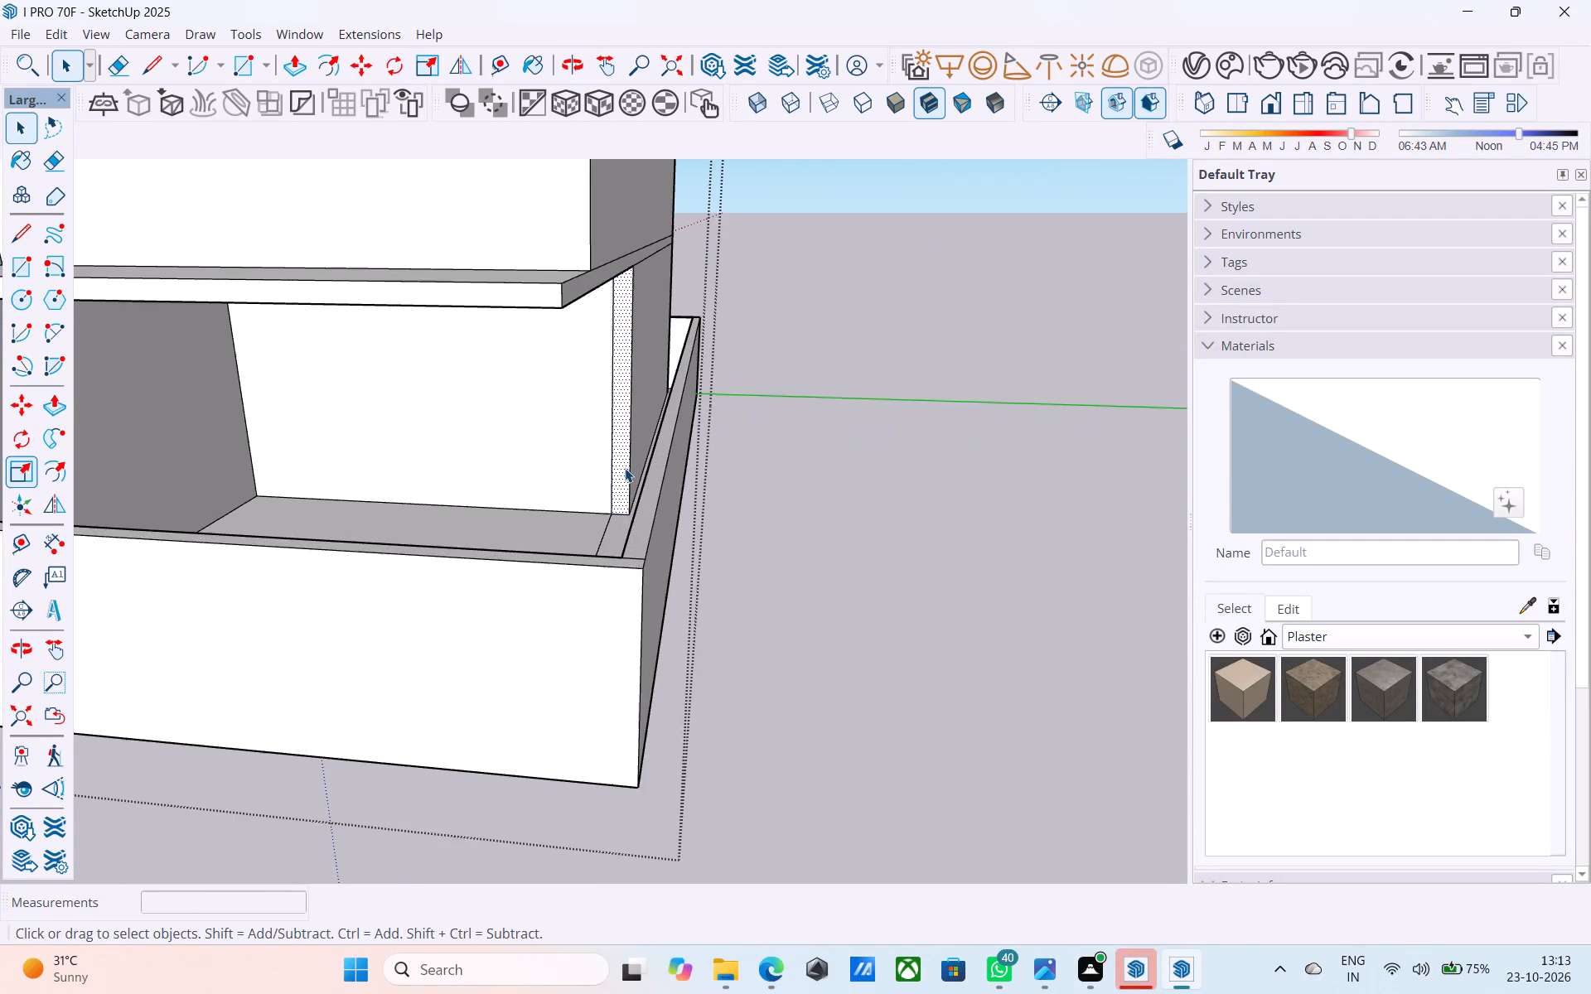
{"action": "scroll", "coordinate": [625, 468], "scroll_direction": "up", "scroll_amount": 4}
{"action": "key", "text": "e"}
{"action": "left_click", "coordinate": [604, 443]}
{"action": "scroll", "coordinate": [603, 441], "scroll_direction": "down", "scroll_amount": 8}
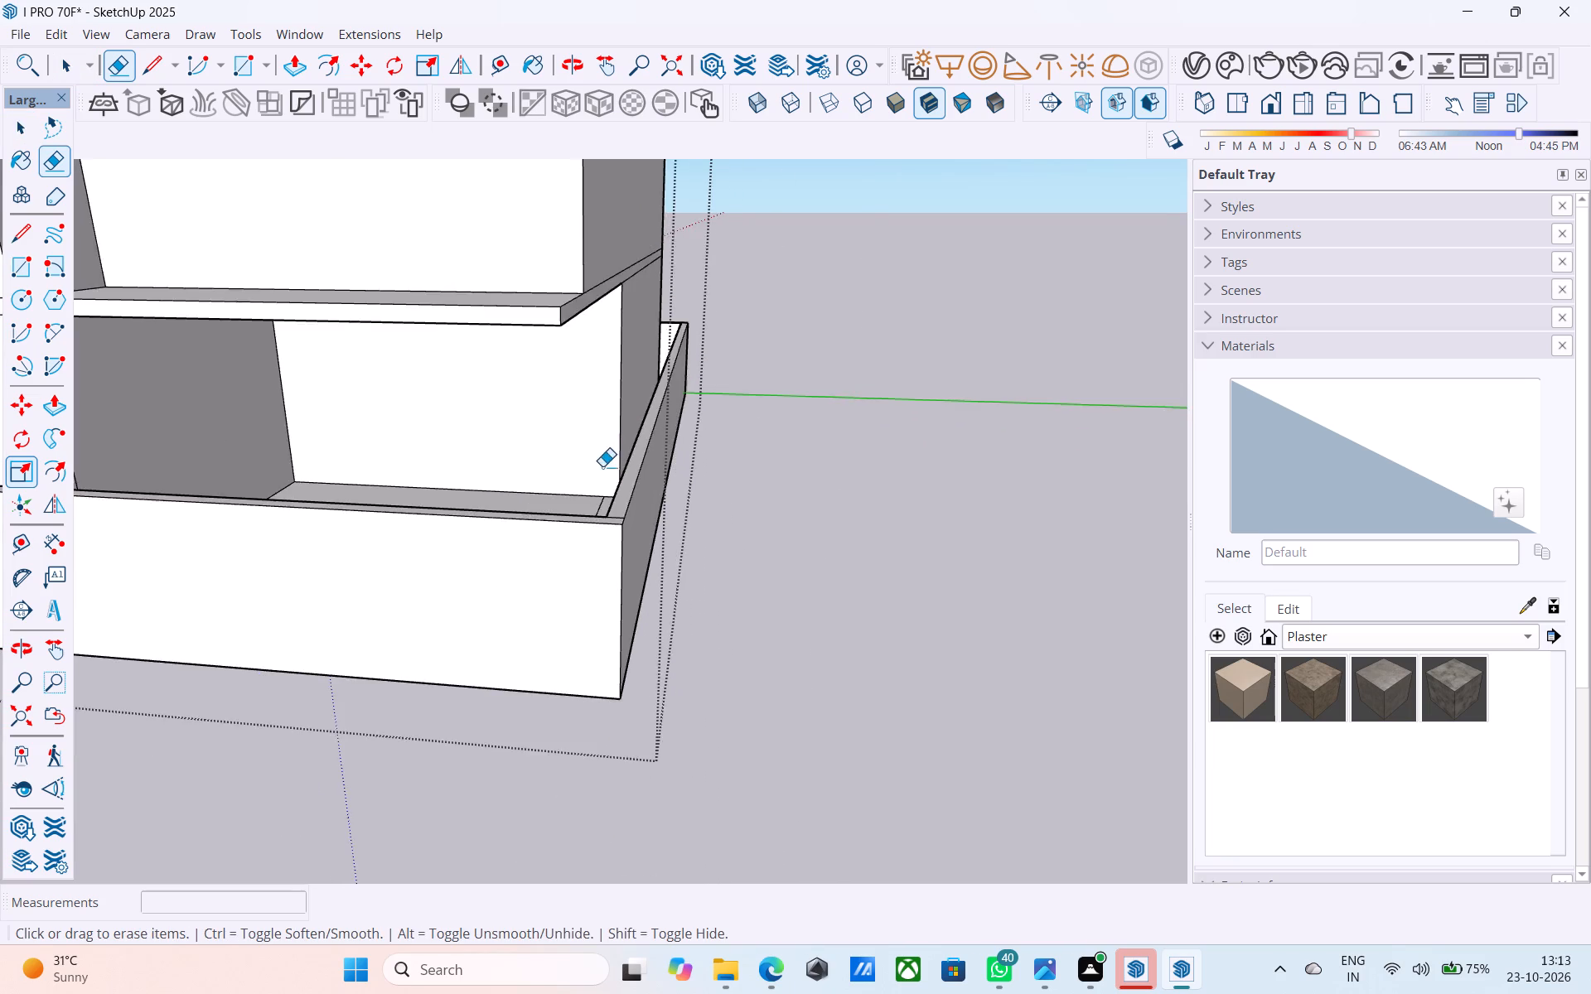
Erase the leftover line on the ground floor beside the compound wall below the overhang, and save the model.
{"action": "scroll", "coordinate": [602, 466], "scroll_direction": "down", "scroll_amount": 3}
{"action": "middle_click_drag", "start_coordinate": [601, 475], "coordinate": [607, 524]}
{"action": "scroll", "coordinate": [566, 456], "scroll_direction": "down", "scroll_amount": 5}
{"action": "middle_click_drag", "start_coordinate": [564, 456], "coordinate": [547, 585], "text": "shift"}
{"action": "scroll", "coordinate": [554, 605], "scroll_direction": "up", "scroll_amount": 10}
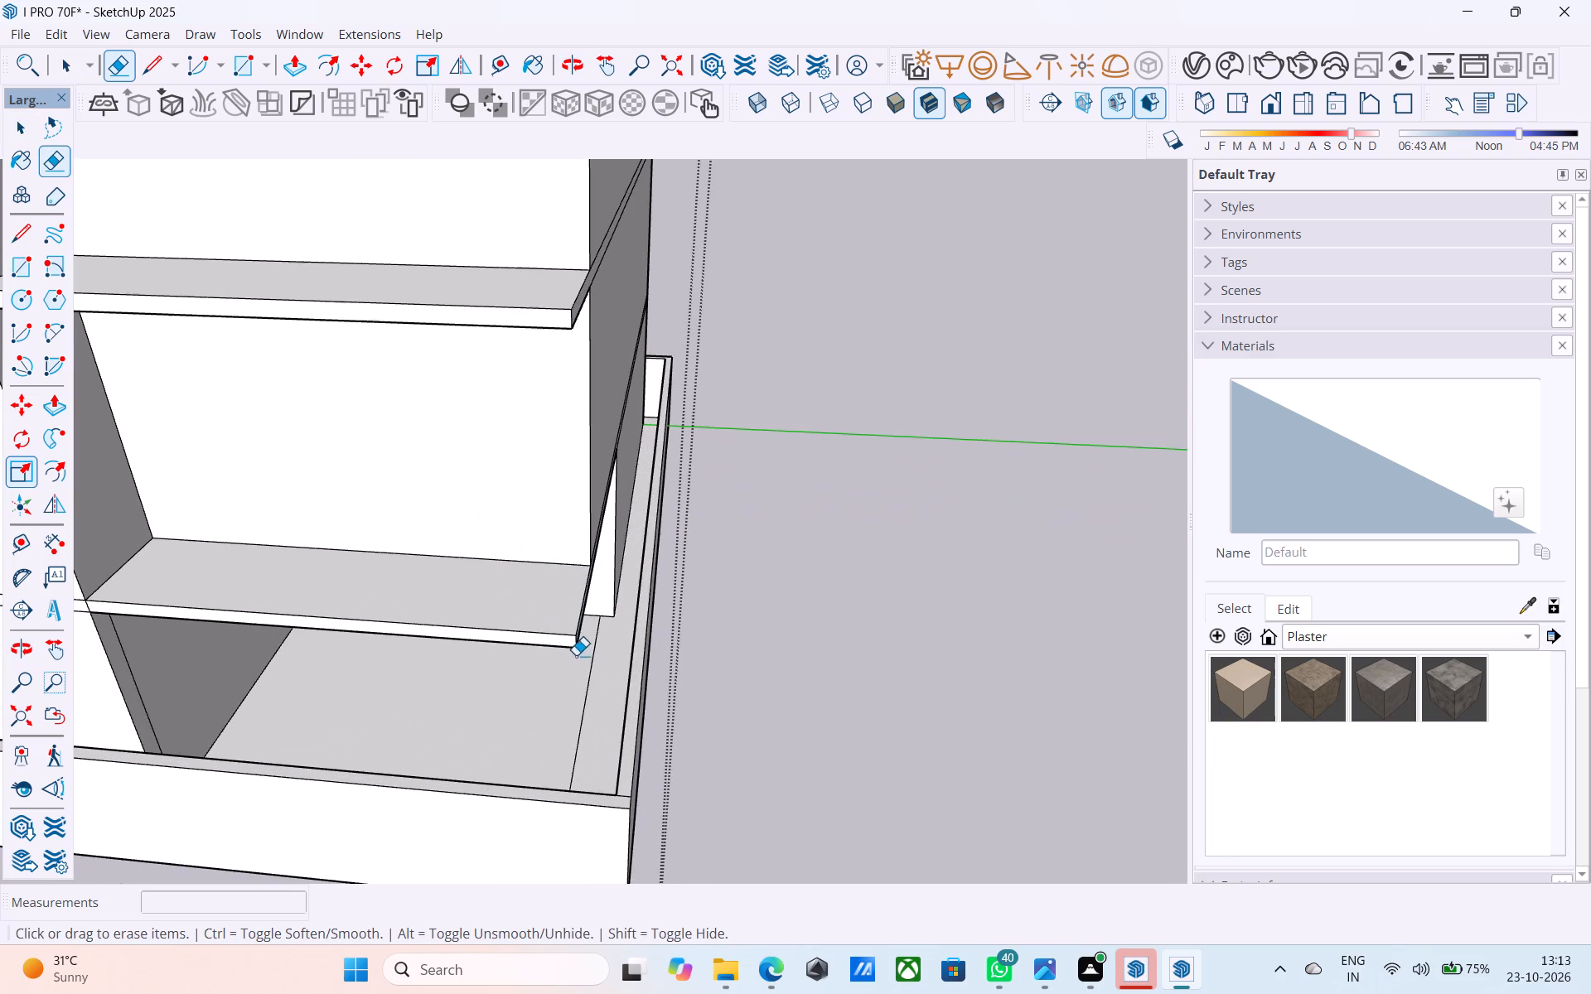
{"action": "left_click", "coordinate": [592, 675]}
{"action": "key", "text": "ctrl+s"}
{"action": "key", "text": "space"}
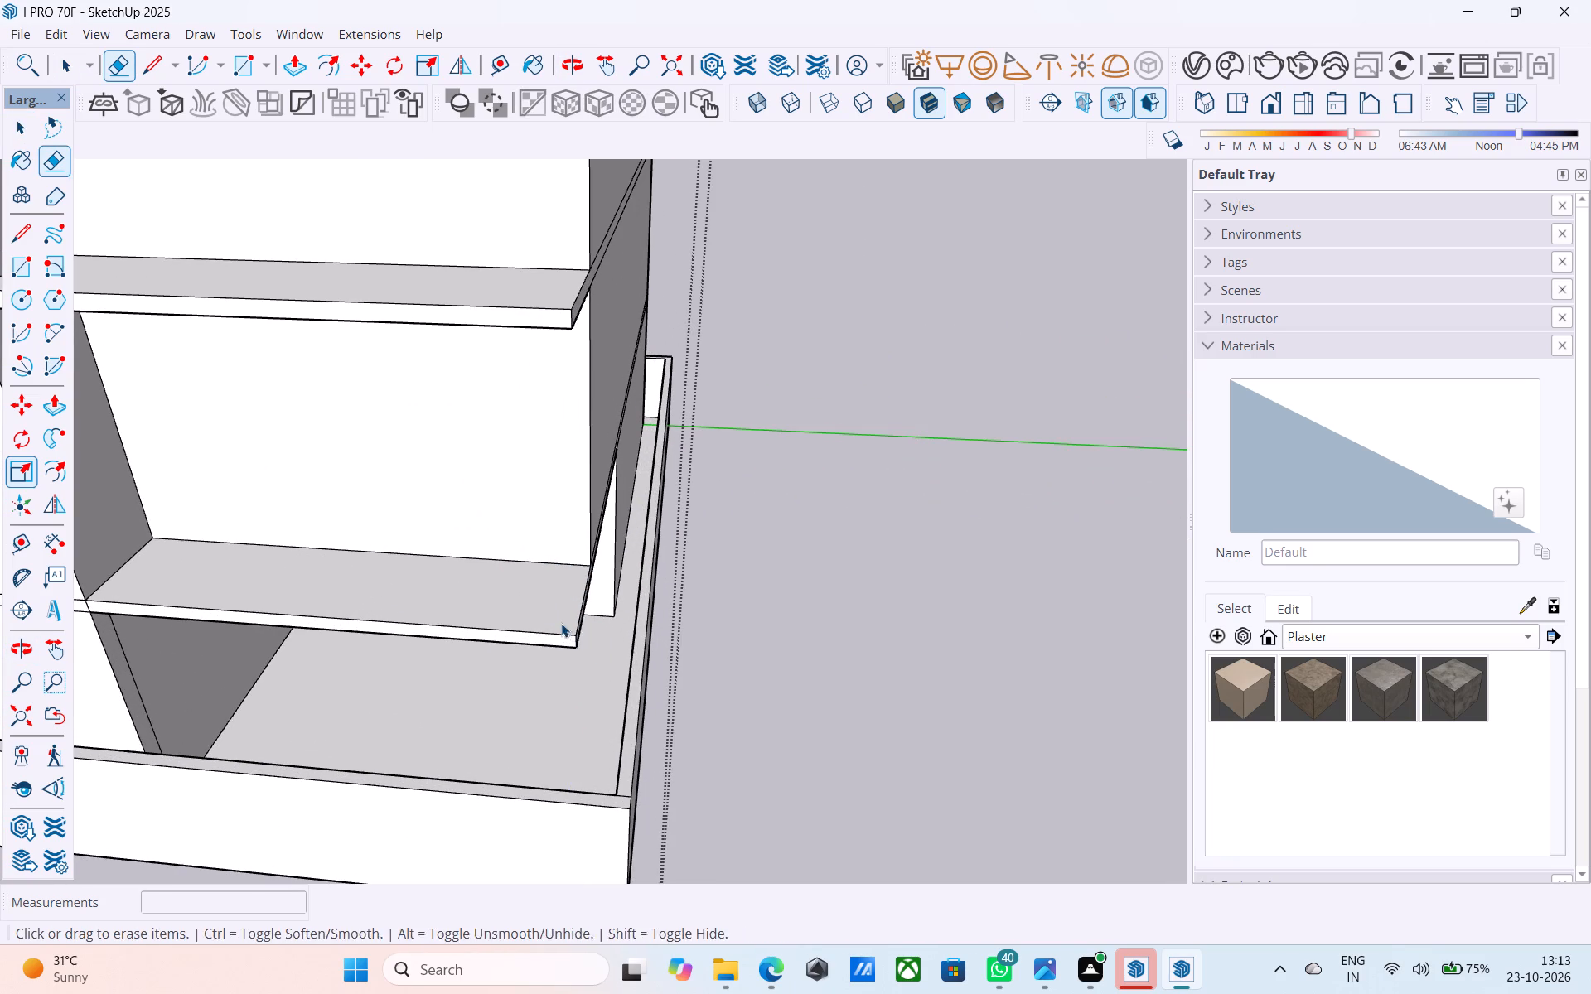
Examine the stair tower, its overhanging top slab and the adjoining projecting floor slabs from above and below.
{"action": "scroll", "coordinate": [506, 567], "scroll_direction": "down", "scroll_amount": 6}
{"action": "middle_click_drag", "start_coordinate": [494, 556], "coordinate": [499, 679]}
{"action": "scroll", "coordinate": [418, 534], "scroll_direction": "down", "scroll_amount": 6}
{"action": "middle_click_drag", "start_coordinate": [418, 534], "coordinate": [471, 506]}
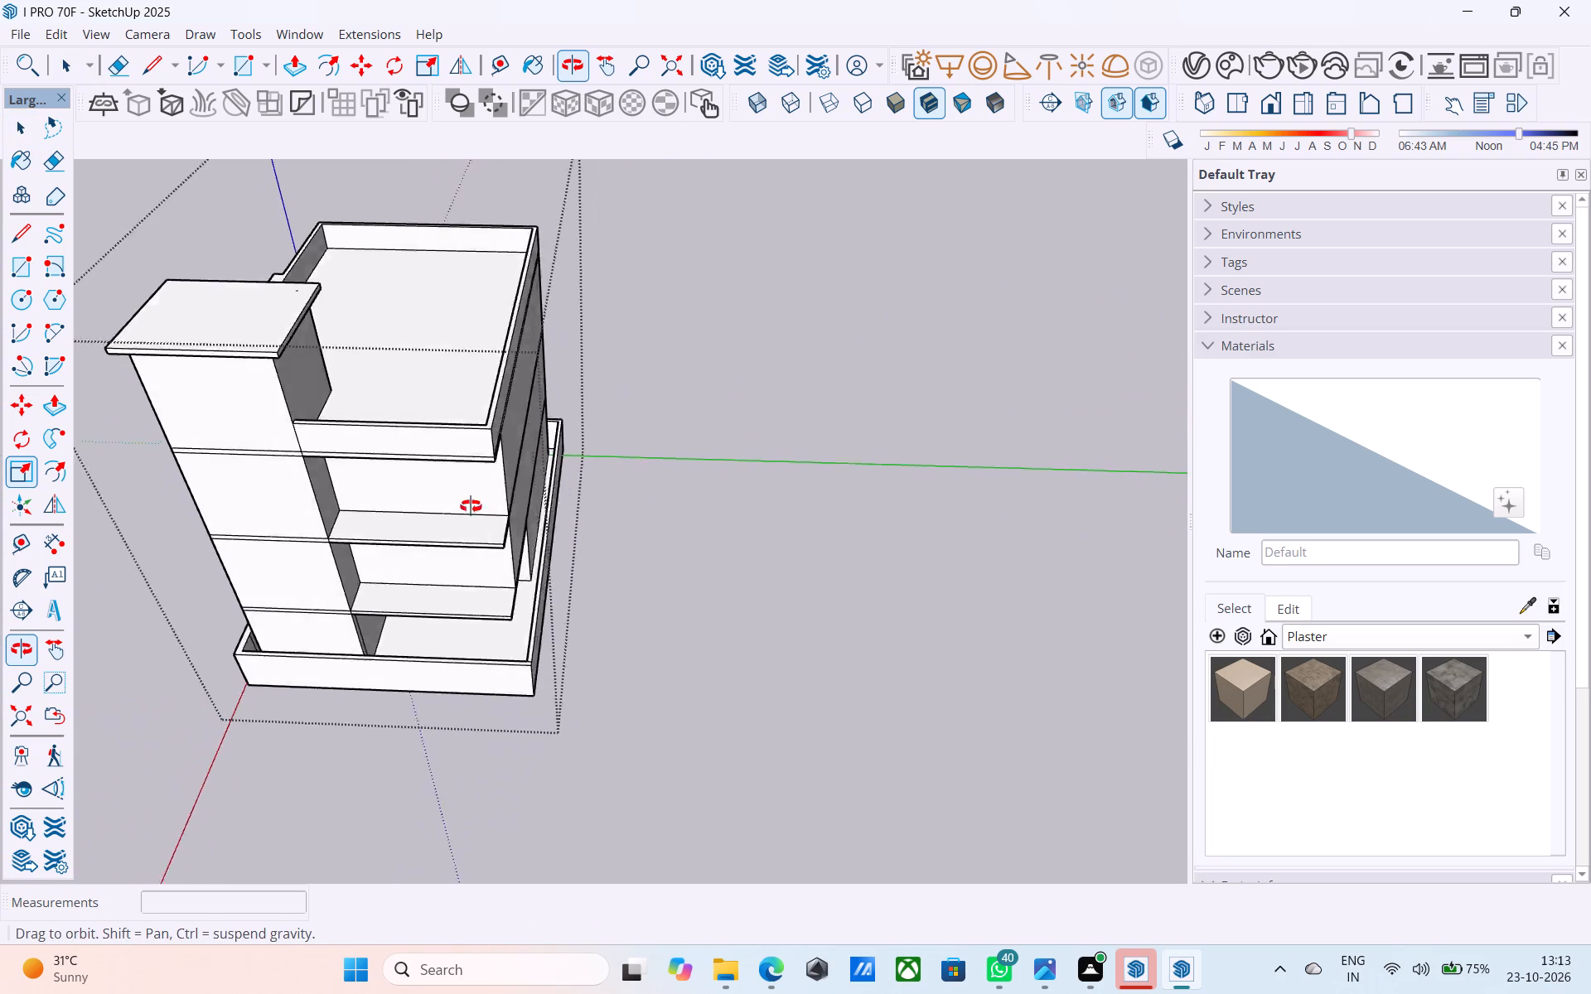
{"action": "middle_click_drag", "start_coordinate": [471, 506], "coordinate": [532, 517]}
{"action": "scroll", "coordinate": [370, 495], "scroll_direction": "up", "scroll_amount": 7}
{"action": "scroll", "coordinate": [363, 488], "scroll_direction": "down", "scroll_amount": 5}
{"action": "middle_click_drag", "start_coordinate": [361, 492], "coordinate": [334, 417]}
{"action": "scroll", "coordinate": [335, 428], "scroll_direction": "down", "scroll_amount": 5}
{"action": "middle_click_drag", "start_coordinate": [329, 474], "coordinate": [423, 325]}
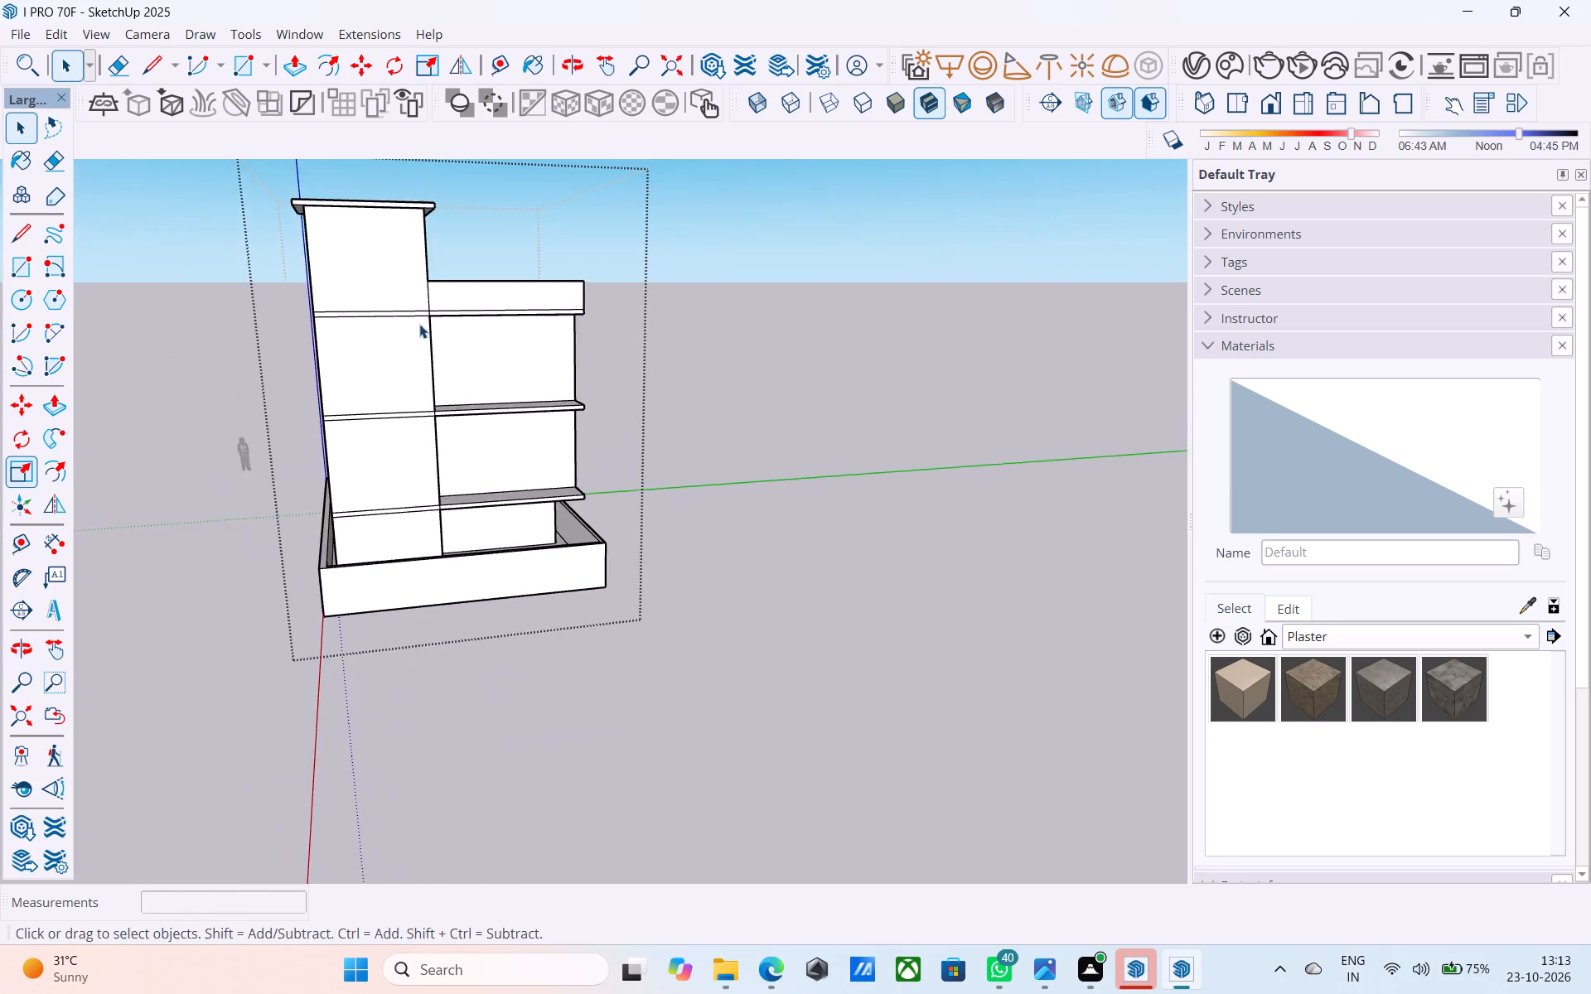
{"action": "scroll", "coordinate": [403, 321], "scroll_direction": "up", "scroll_amount": 2}
{"action": "scroll", "coordinate": [346, 601], "scroll_direction": "down", "scroll_amount": 3}
{"action": "middle_click_drag", "start_coordinate": [355, 588], "coordinate": [510, 548]}
{"action": "scroll", "coordinate": [362, 643], "scroll_direction": "down", "scroll_amount": 5}
{"action": "scroll", "coordinate": [486, 470], "scroll_direction": "up", "scroll_amount": 10}
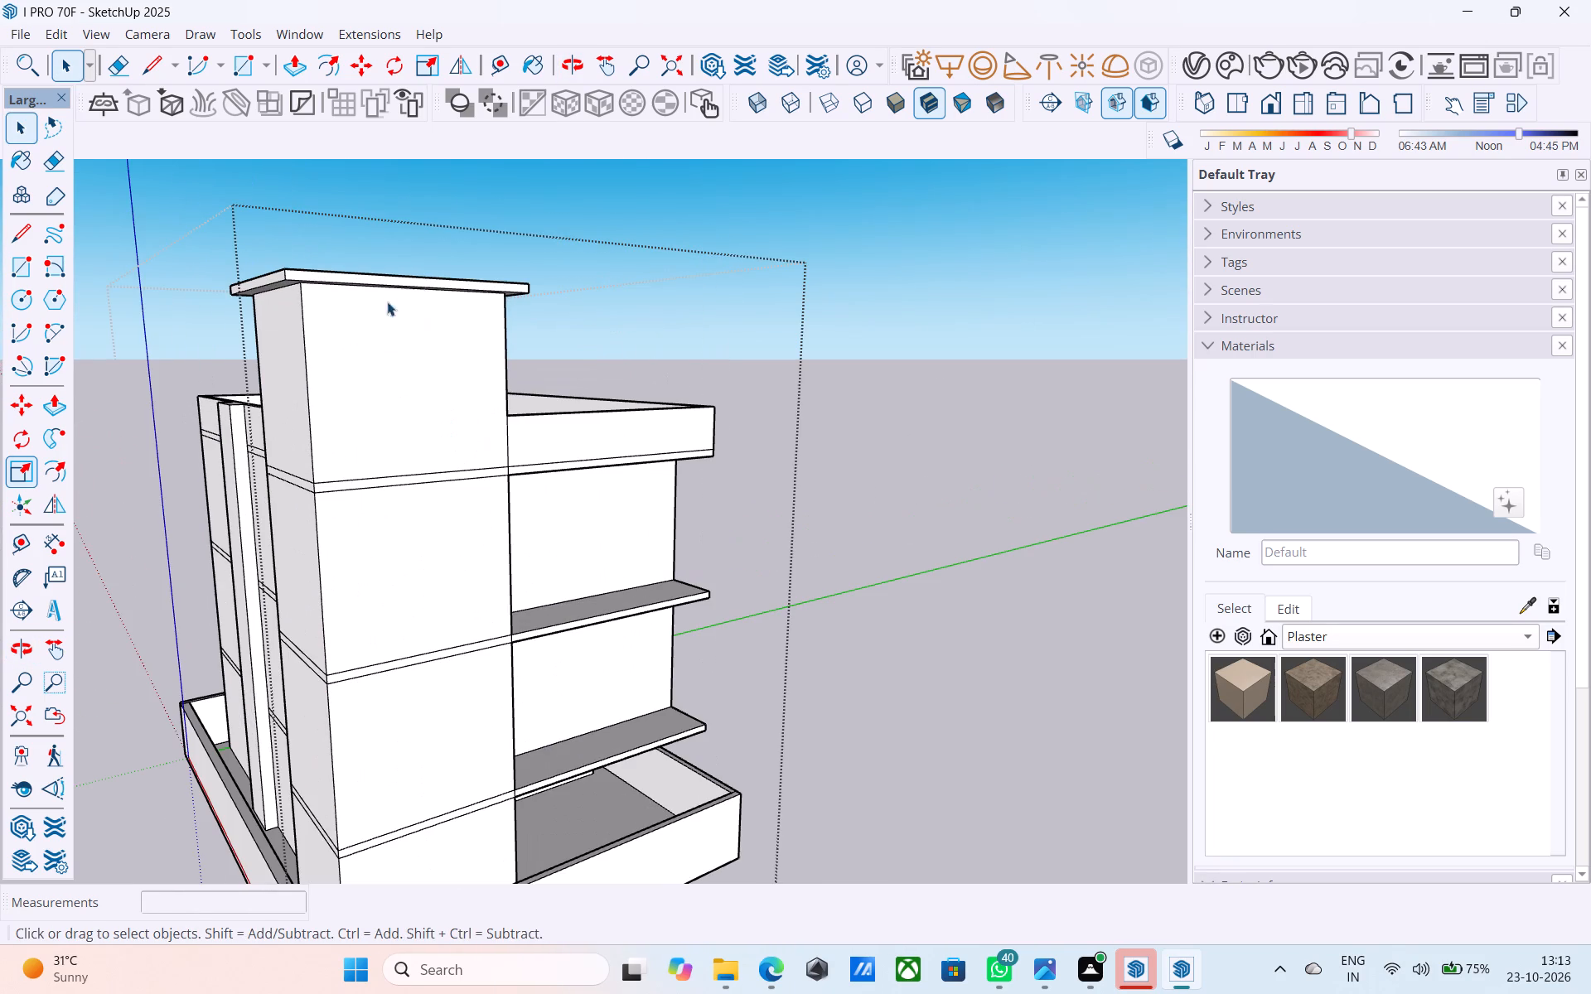
{"action": "middle_click_drag", "start_coordinate": [365, 310], "coordinate": [399, 244]}
{"action": "scroll", "coordinate": [399, 244], "scroll_direction": "up", "scroll_amount": 1}
{"action": "middle_click_drag", "start_coordinate": [399, 244], "coordinate": [475, 200]}
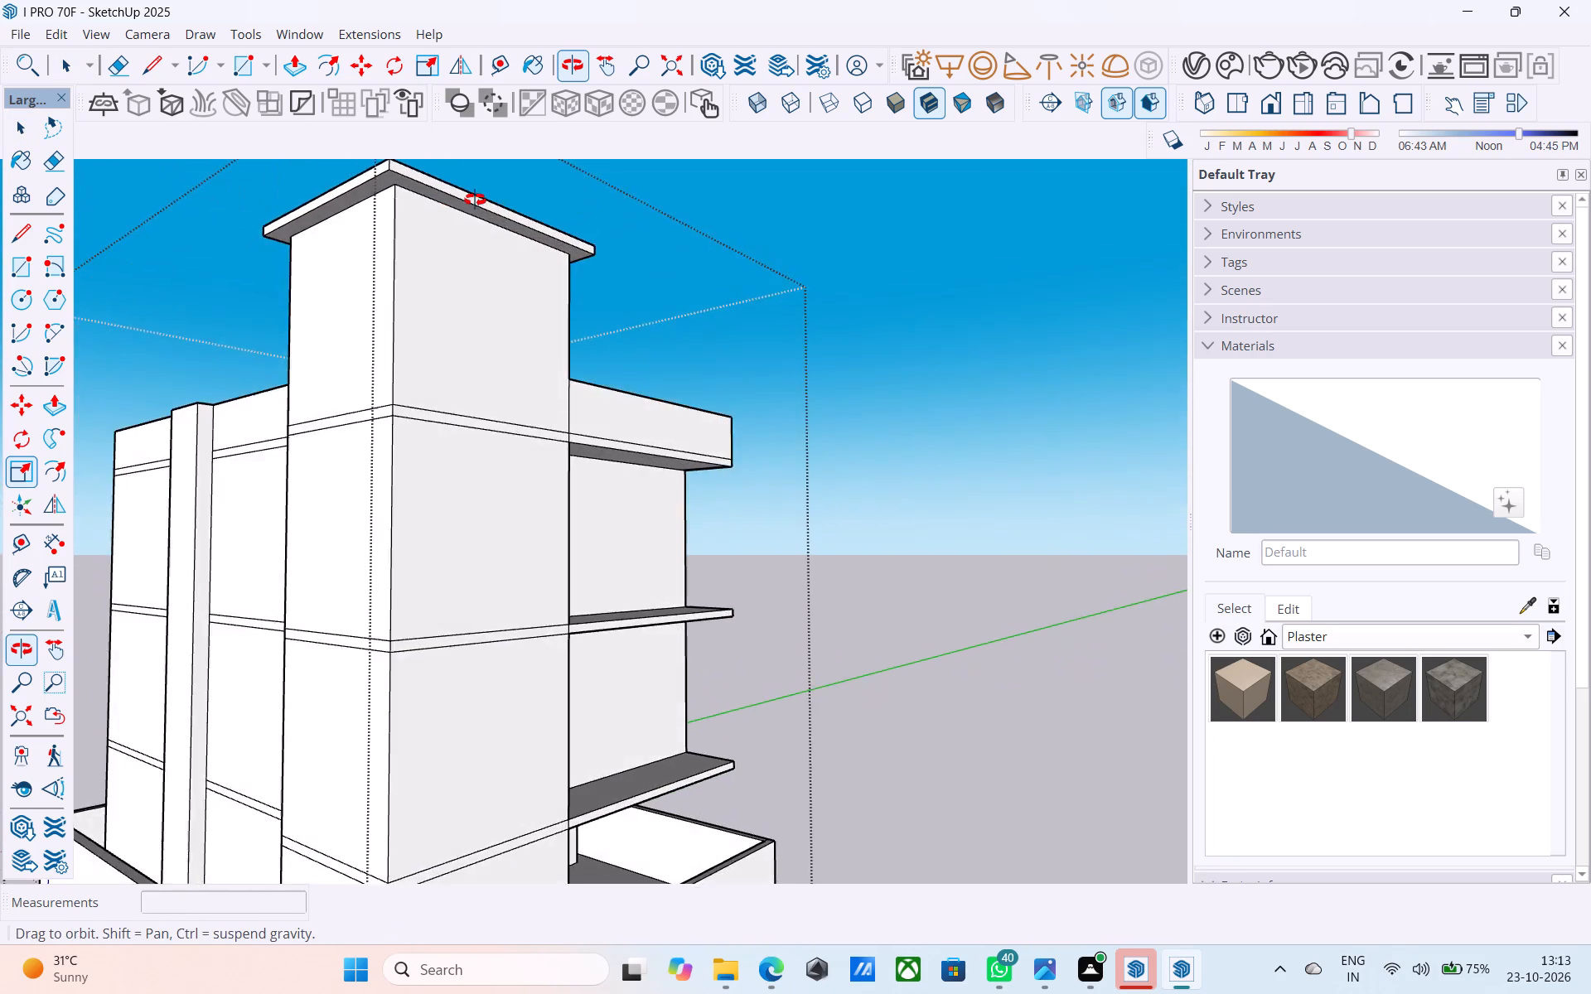
{"action": "middle_click_drag", "start_coordinate": [475, 200], "coordinate": [538, 284]}
{"action": "scroll", "coordinate": [434, 244], "scroll_direction": "up", "scroll_amount": 4}
{"action": "middle_click_drag", "start_coordinate": [486, 295], "coordinate": [493, 448]}
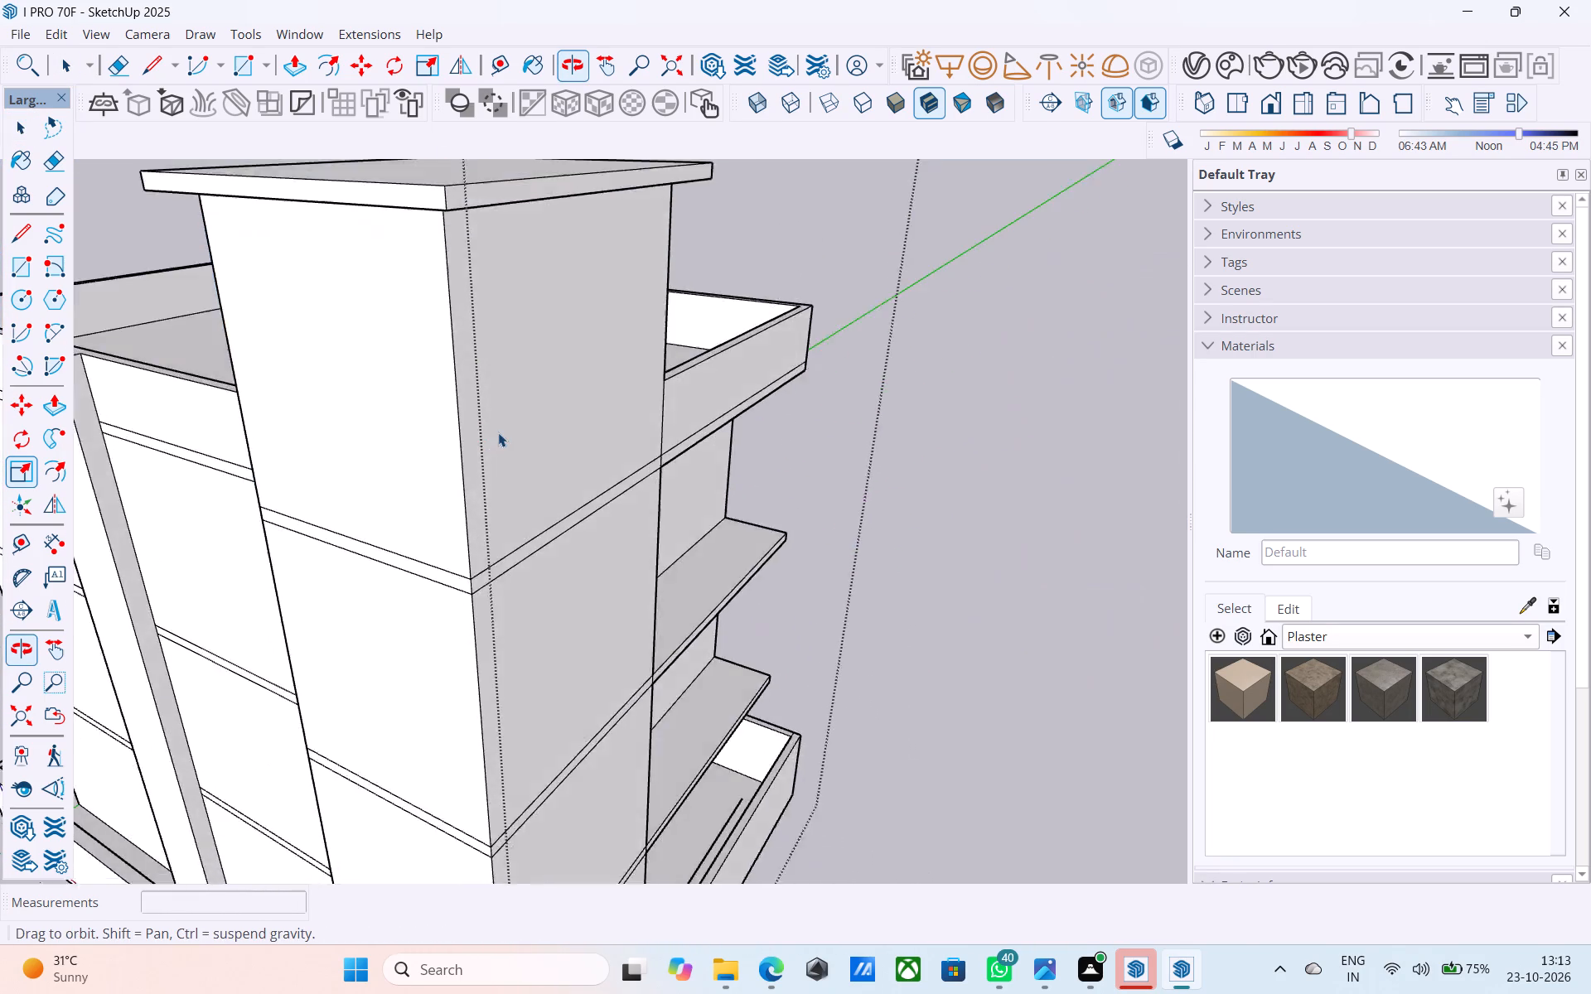
{"action": "scroll", "coordinate": [498, 432], "scroll_direction": "down", "scroll_amount": 6}
{"action": "middle_click_drag", "start_coordinate": [459, 452], "coordinate": [319, 445]}
{"action": "middle_click_drag", "start_coordinate": [501, 388], "coordinate": [462, 319]}
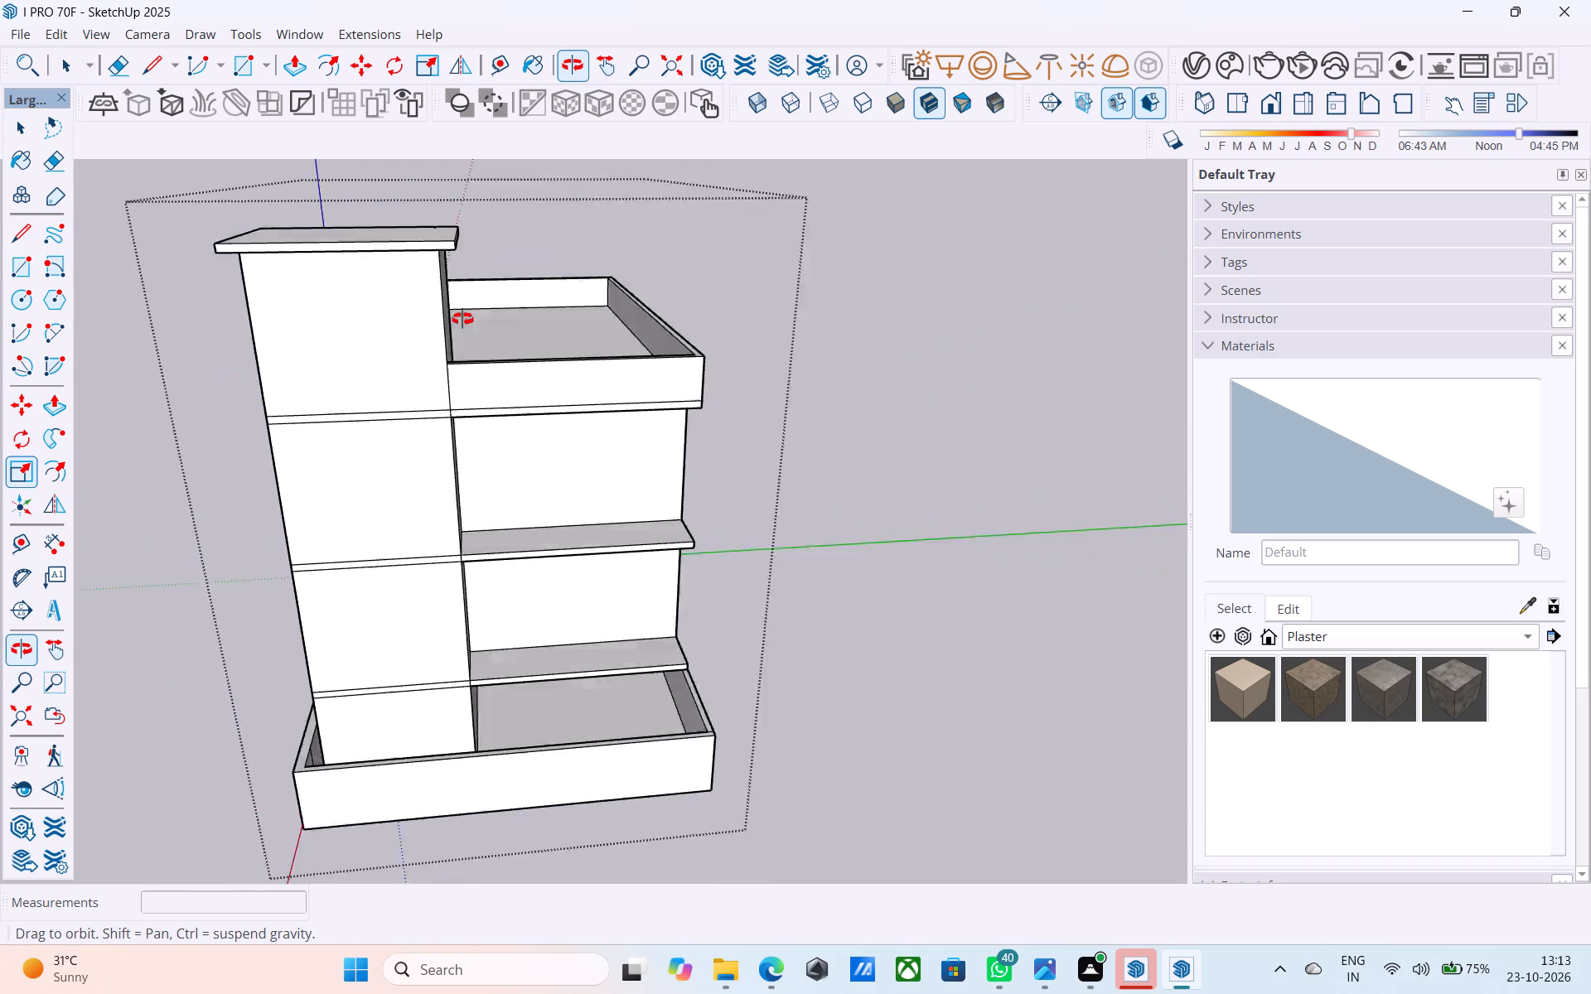
Examine the strip wall, the opposite long wall and the roof parapet from all round the building.
{"action": "middle_click_drag", "start_coordinate": [462, 319], "coordinate": [950, 263]}
{"action": "scroll", "coordinate": [906, 278], "scroll_direction": "down", "scroll_amount": 5}
{"action": "middle_click_drag", "start_coordinate": [660, 444], "coordinate": [955, 365]}
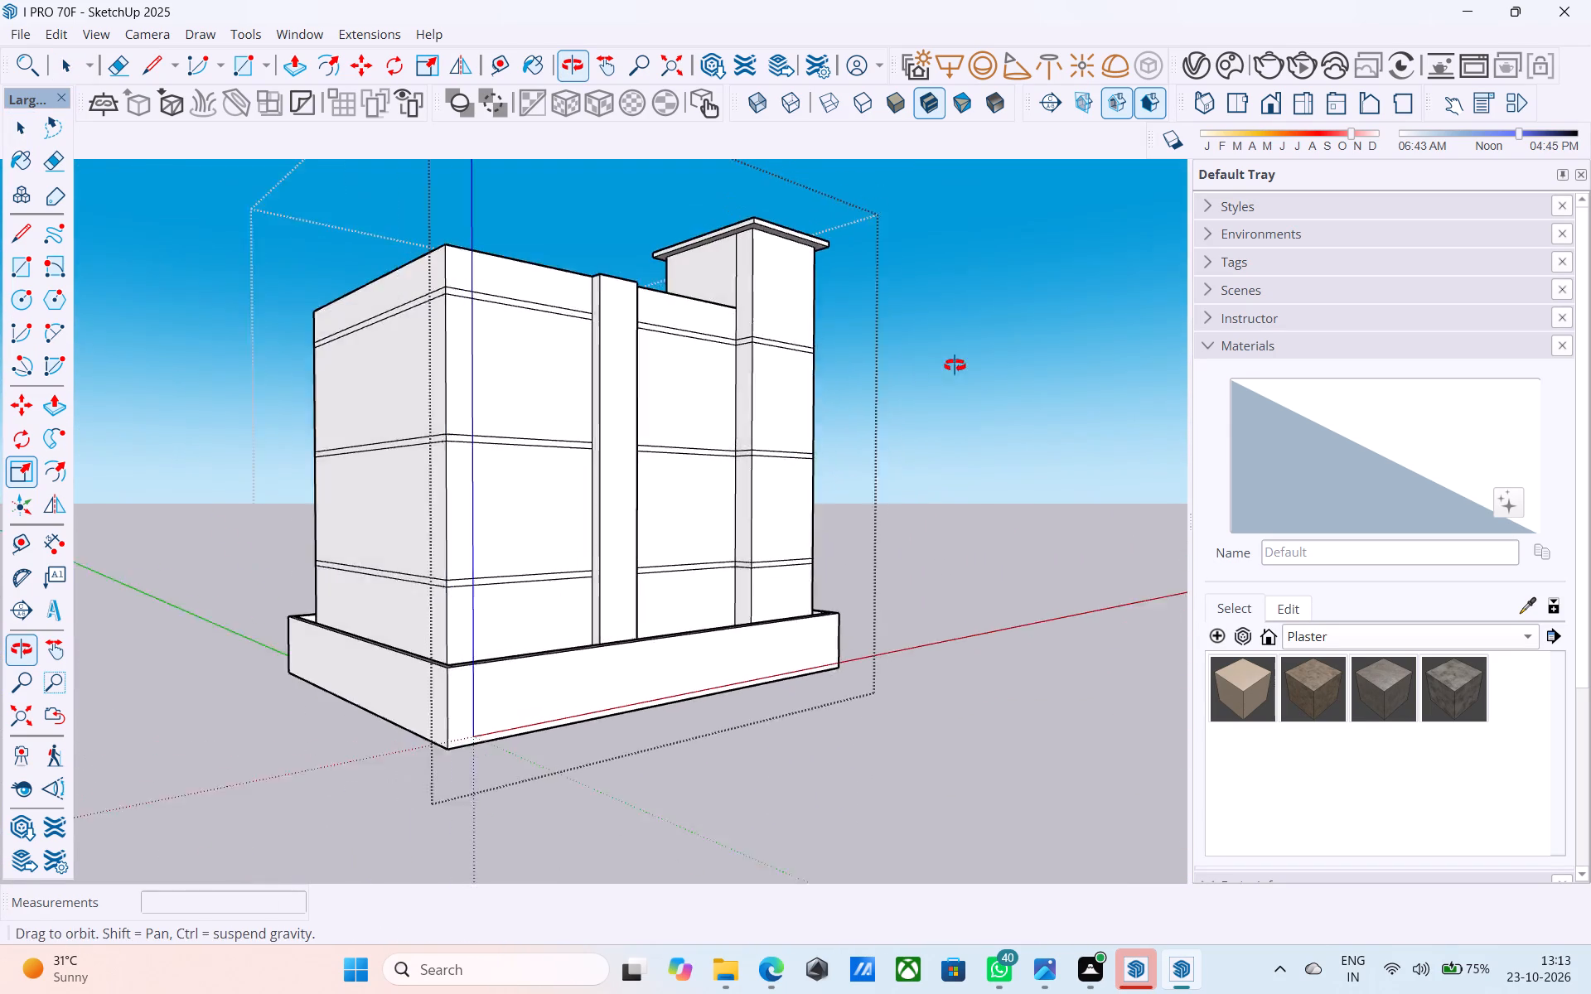
{"action": "middle_click_drag", "start_coordinate": [955, 365], "coordinate": [1023, 381]}
{"action": "middle_click_drag", "start_coordinate": [597, 362], "coordinate": [672, 486]}
{"action": "middle_click_drag", "start_coordinate": [566, 349], "coordinate": [962, 365]}
{"action": "middle_click_drag", "start_coordinate": [558, 384], "coordinate": [1108, 373]}
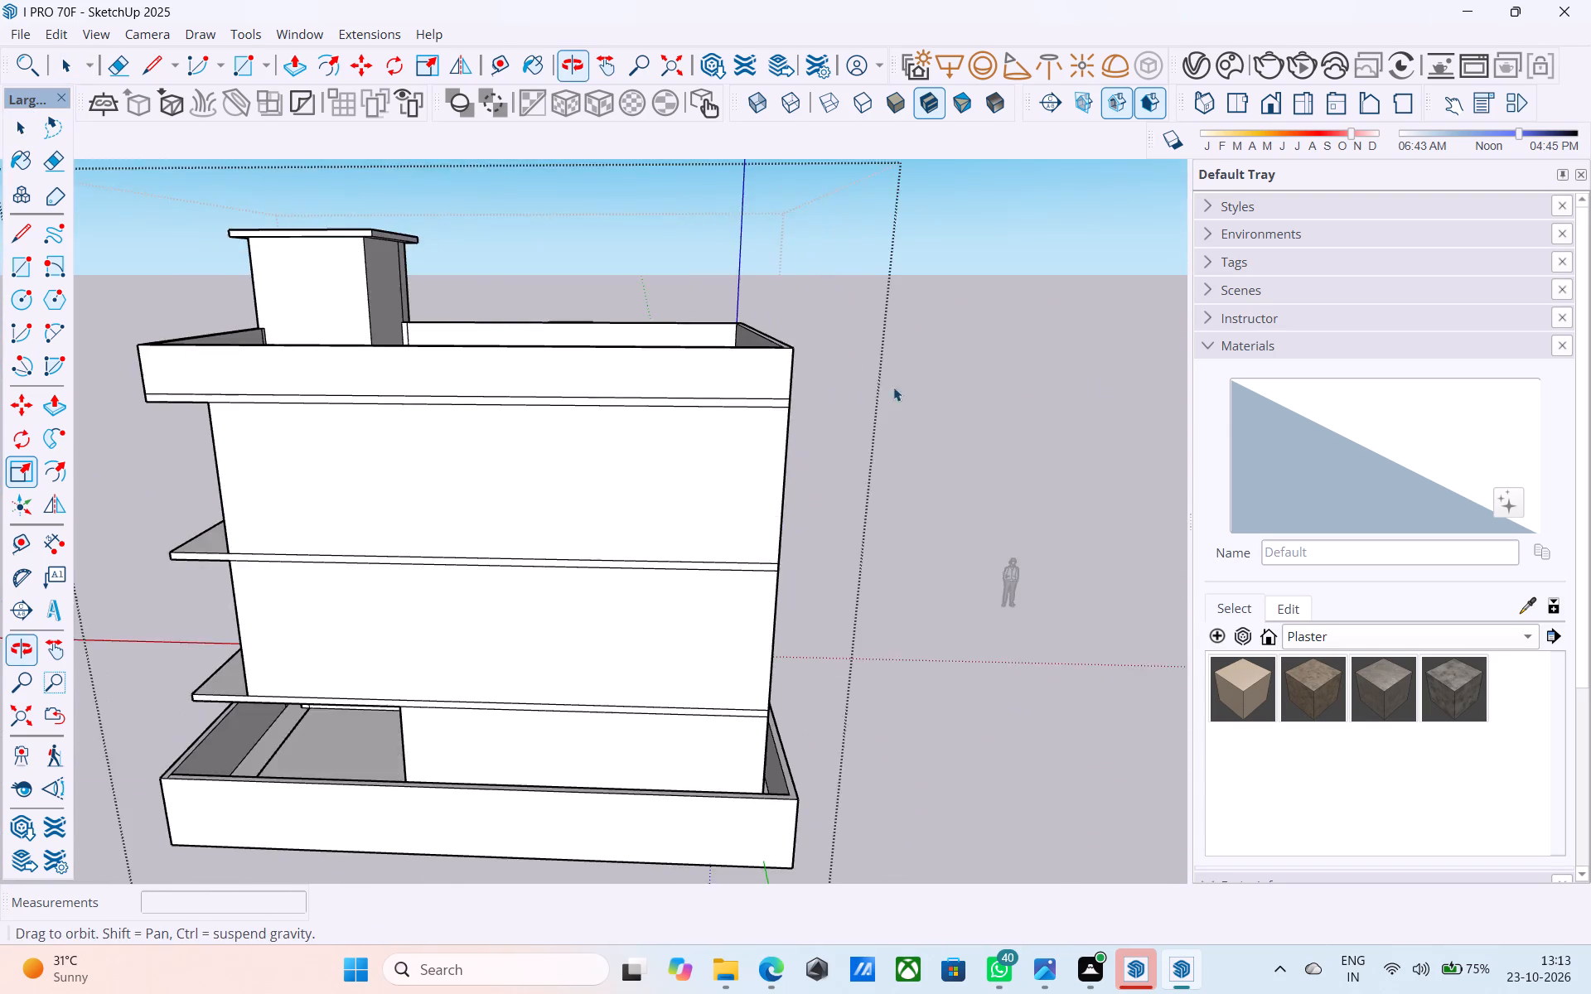
{"action": "middle_click_drag", "start_coordinate": [742, 370], "coordinate": [229, 602]}
{"action": "middle_click_drag", "start_coordinate": [720, 355], "coordinate": [17, 327]}
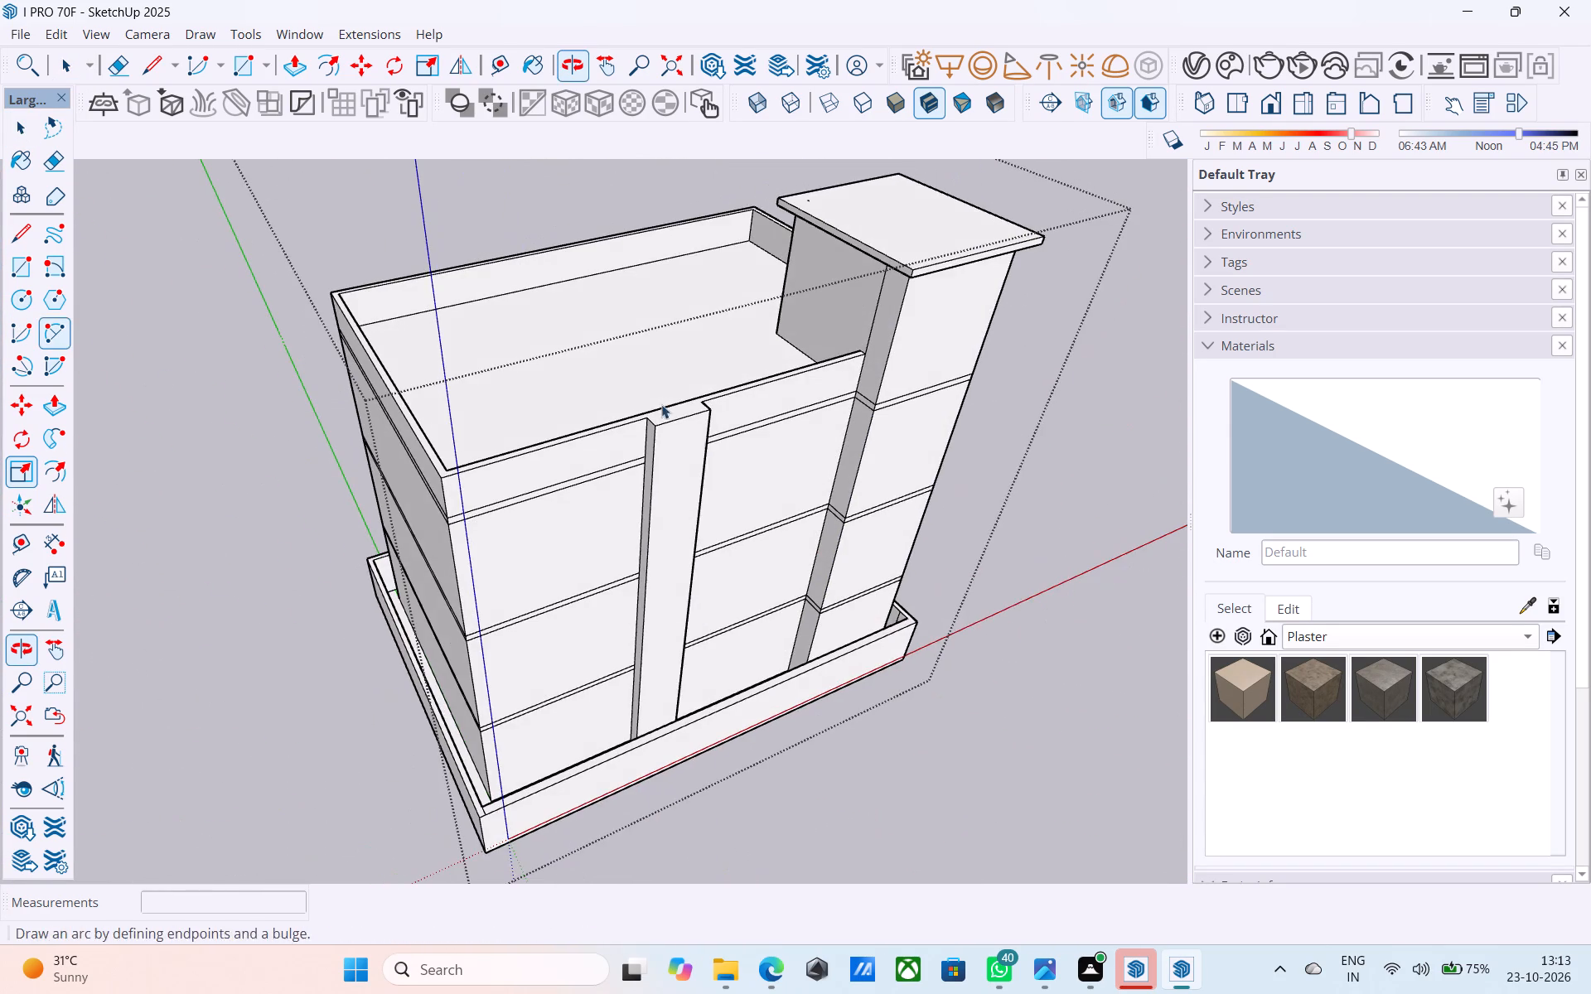
Erase the stray vertical line on the stair tower's roof-level side wall, beneath the overhanging top slab.
{"action": "middle_click_drag", "start_coordinate": [918, 335], "coordinate": [178, 329]}
{"action": "middle_click_drag", "start_coordinate": [303, 360], "coordinate": [1356, 332]}
{"action": "scroll", "coordinate": [615, 448], "scroll_direction": "up", "scroll_amount": 6}
{"action": "scroll", "coordinate": [607, 444], "scroll_direction": "down", "scroll_amount": 7}
{"action": "scroll", "coordinate": [607, 444], "scroll_direction": "up", "scroll_amount": 6}
{"action": "key", "text": "e"}
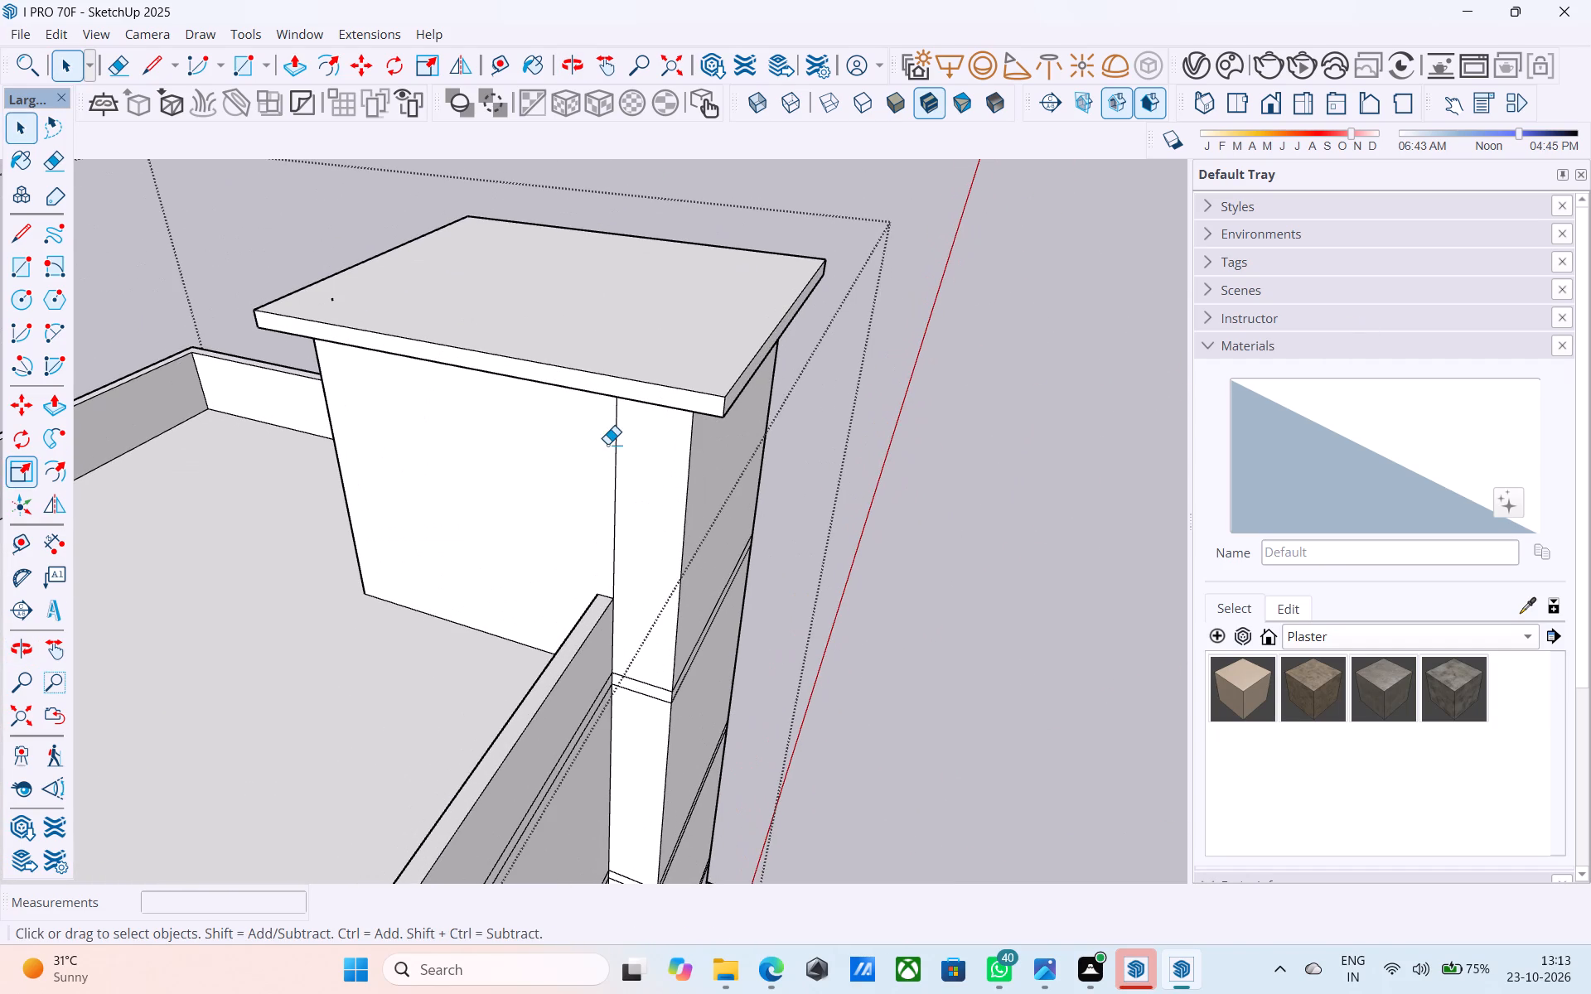
{"action": "left_click", "coordinate": [616, 447]}
{"action": "scroll", "coordinate": [628, 407], "scroll_direction": "down", "scroll_amount": 2}
{"action": "scroll", "coordinate": [628, 407], "scroll_direction": "up", "scroll_amount": 1}
{"action": "scroll", "coordinate": [628, 407], "scroll_direction": "down", "scroll_amount": 6}
{"action": "key", "text": "space"}
Examine the stair-tower end of the building, its projecting floor slabs and side walls from high and low angles.
{"action": "scroll", "coordinate": [744, 331], "scroll_direction": "down", "scroll_amount": 6}
{"action": "middle_click_drag", "start_coordinate": [862, 369], "coordinate": [468, 379]}
{"action": "scroll", "coordinate": [562, 325], "scroll_direction": "down", "scroll_amount": 2}
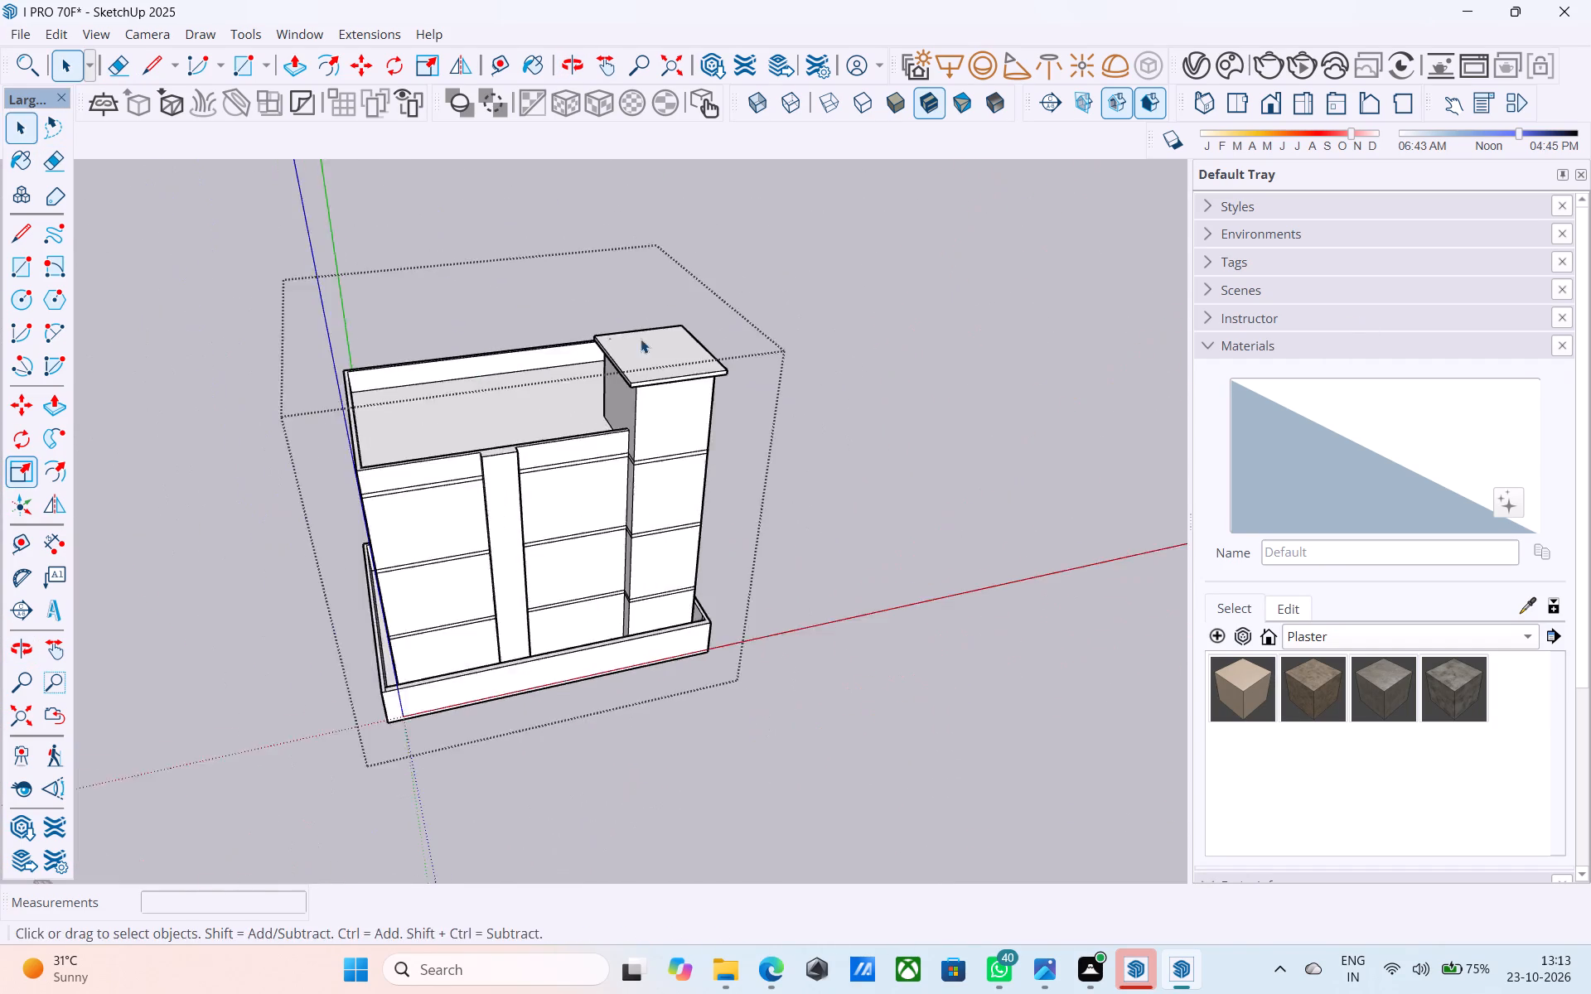
{"action": "scroll", "coordinate": [641, 339], "scroll_direction": "down", "scroll_amount": 4}
{"action": "middle_click_drag", "start_coordinate": [752, 350], "coordinate": [230, 335]}
{"action": "middle_click_drag", "start_coordinate": [743, 338], "coordinate": [403, 300]}
{"action": "scroll", "coordinate": [336, 301], "scroll_direction": "down", "scroll_amount": 5}
{"action": "middle_click_drag", "start_coordinate": [491, 333], "coordinate": [574, 180]}
{"action": "scroll", "coordinate": [532, 298], "scroll_direction": "up", "scroll_amount": 5}
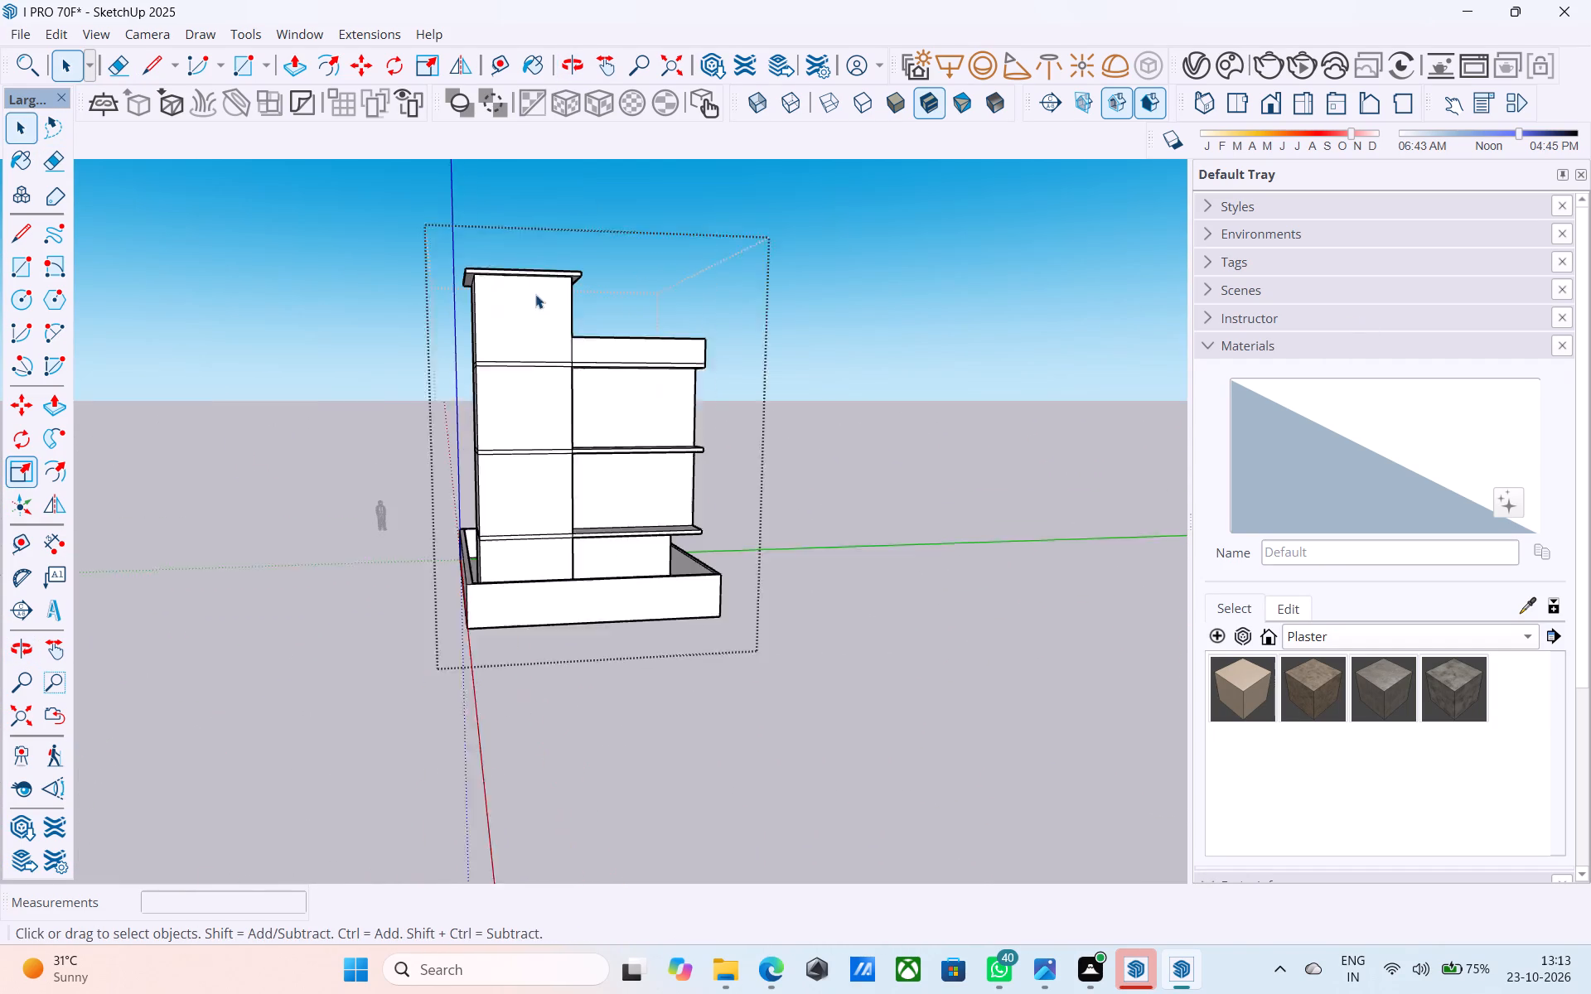
{"action": "scroll", "coordinate": [478, 225], "scroll_direction": "down", "scroll_amount": 6}
{"action": "middle_click_drag", "start_coordinate": [510, 413], "coordinate": [518, 375]}
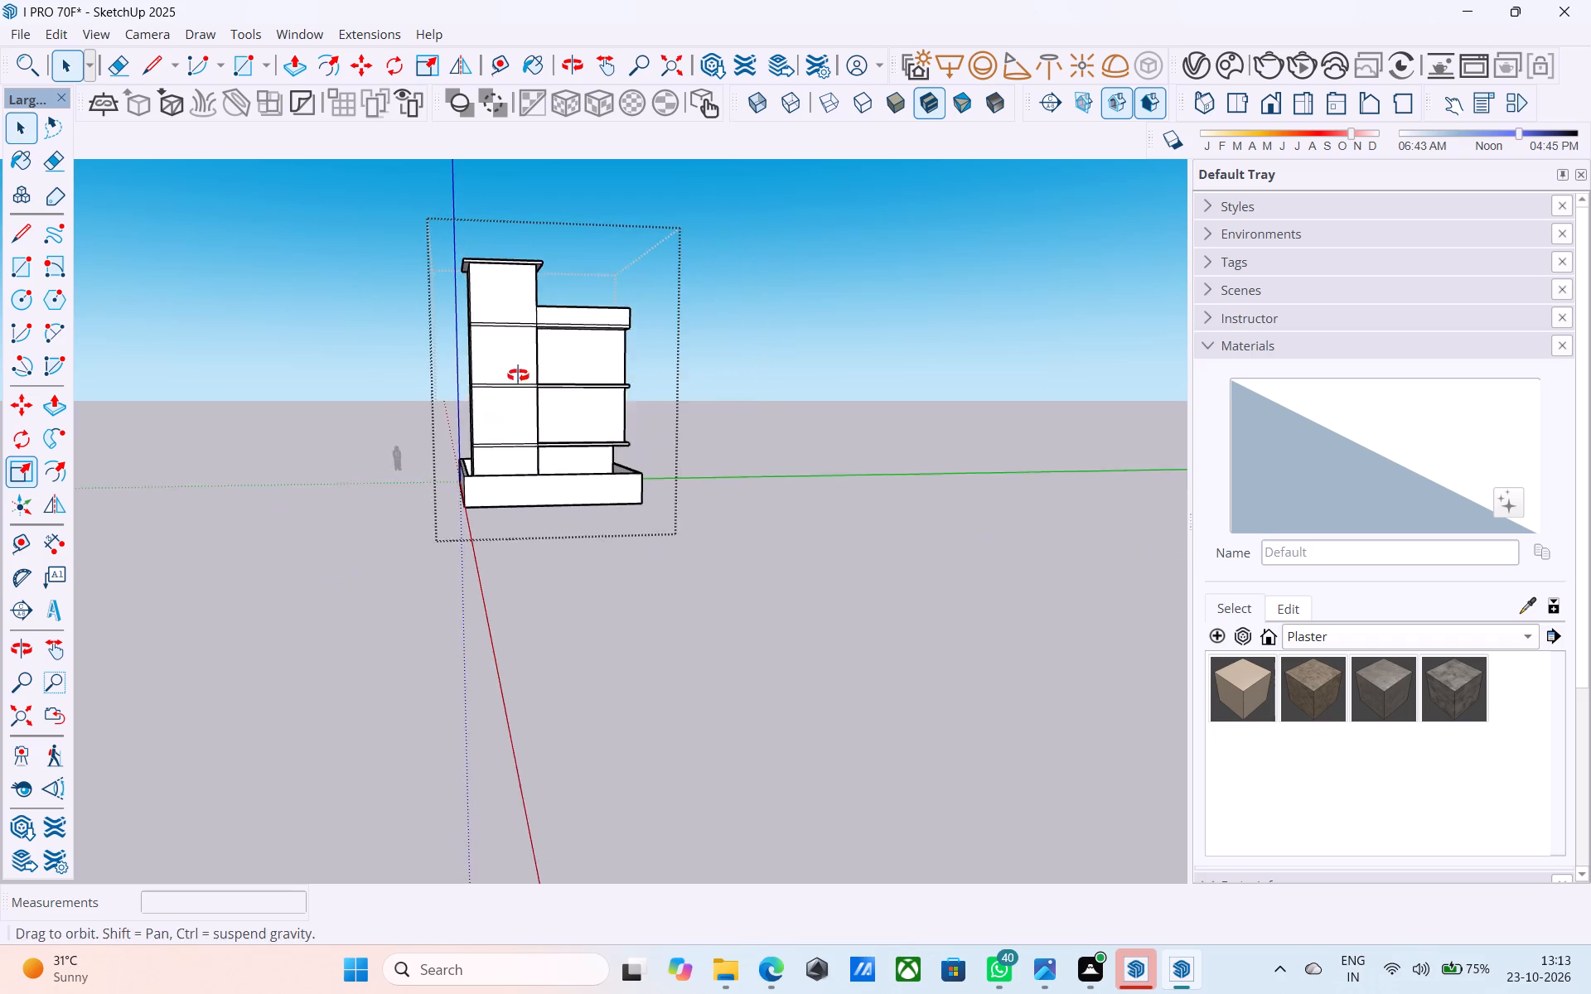
{"action": "middle_click_drag", "start_coordinate": [518, 375], "coordinate": [522, 332]}
{"action": "scroll", "coordinate": [540, 324], "scroll_direction": "up", "scroll_amount": 3}
{"action": "scroll", "coordinate": [583, 331], "scroll_direction": "down", "scroll_amount": 3}
{"action": "middle_click_drag", "start_coordinate": [554, 340], "coordinate": [424, 378]}
{"action": "scroll", "coordinate": [457, 355], "scroll_direction": "up", "scroll_amount": 5}
{"action": "middle_click_drag", "start_coordinate": [518, 309], "coordinate": [402, 424]}
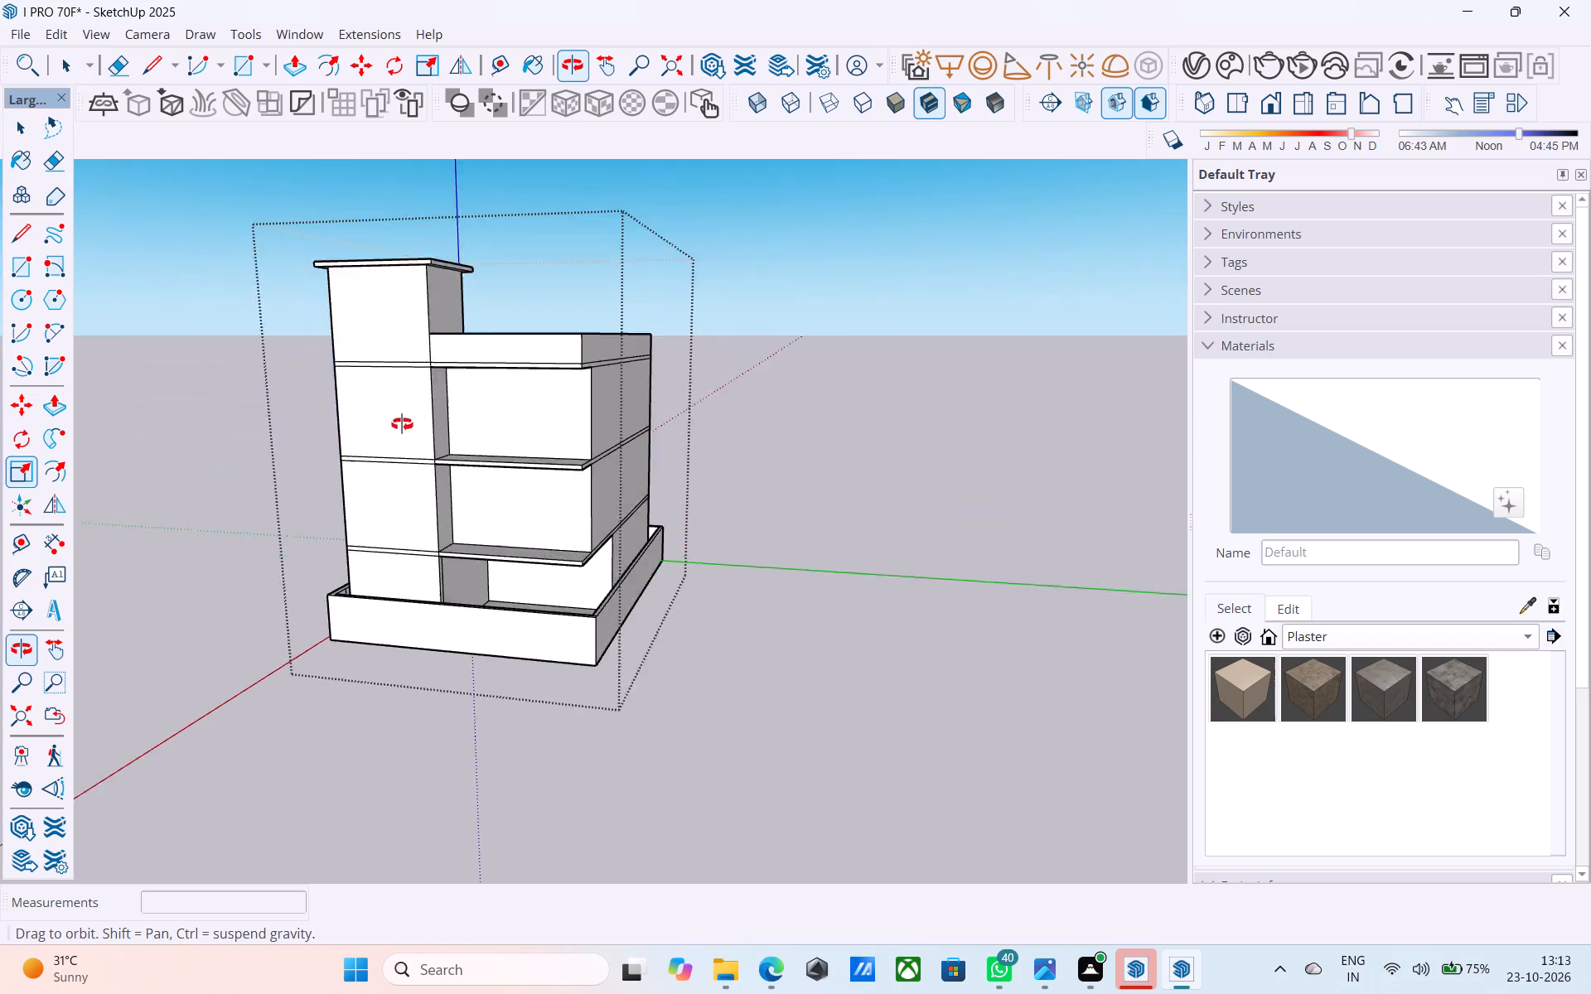
{"action": "middle_click_drag", "start_coordinate": [402, 424], "coordinate": [370, 456]}
{"action": "scroll", "coordinate": [667, 365], "scroll_direction": "down", "scroll_amount": 5}
{"action": "middle_click_drag", "start_coordinate": [643, 395], "coordinate": [819, 391]}
{"action": "middle_click_drag", "start_coordinate": [584, 438], "coordinate": [609, 417]}
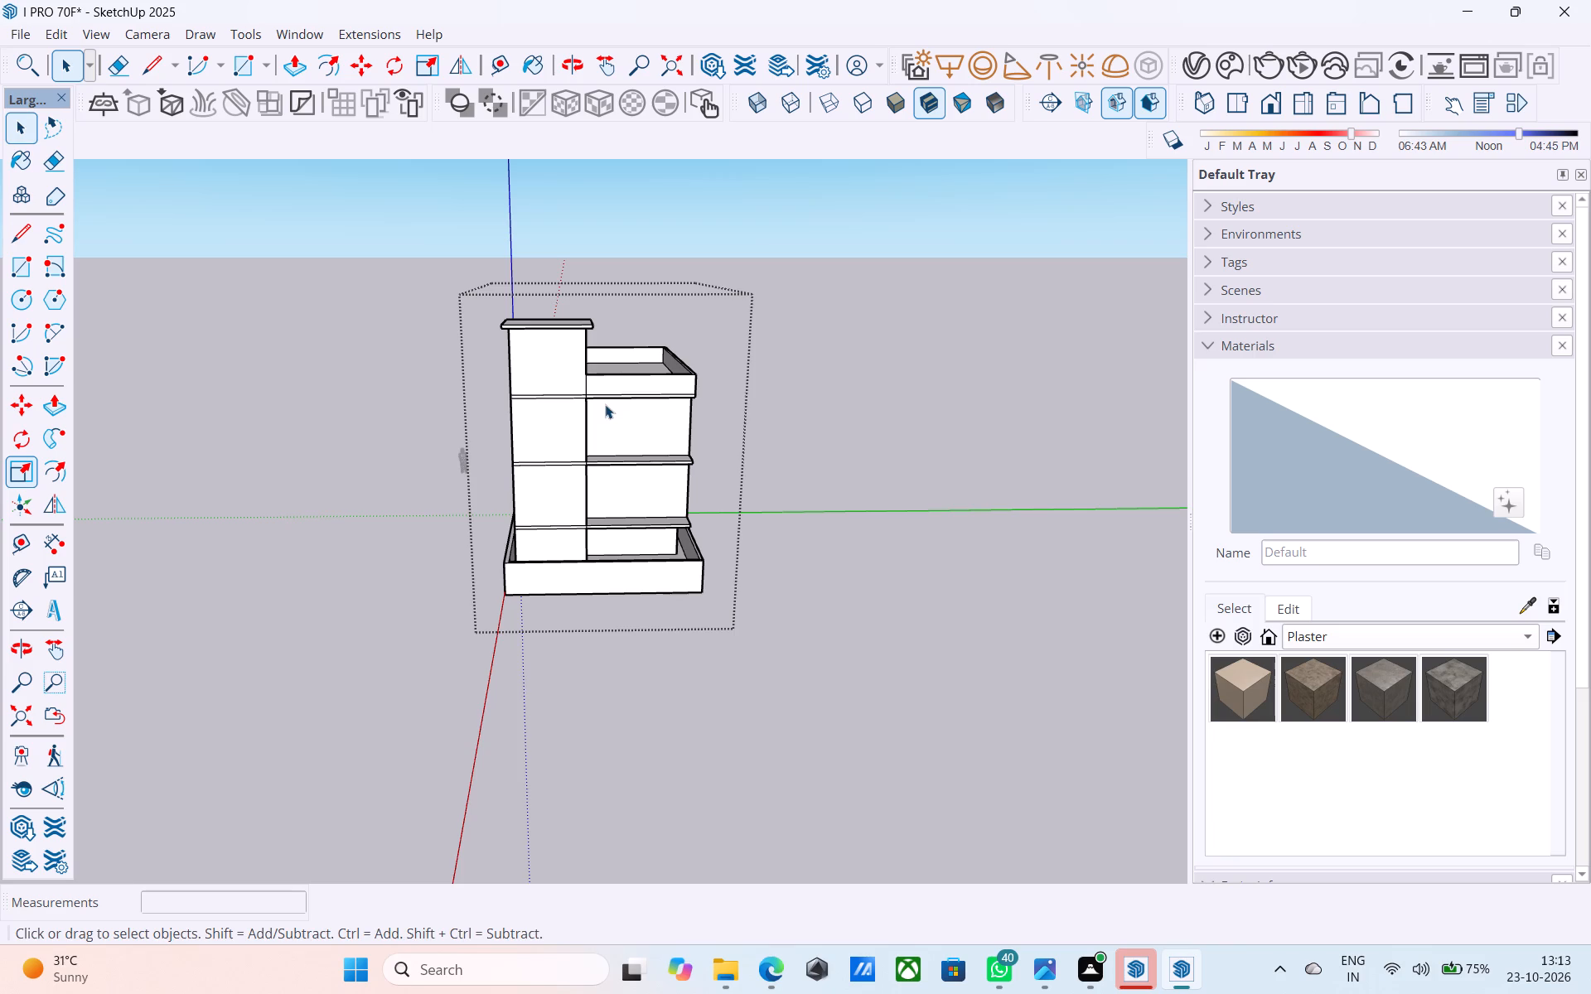
{"action": "middle_click_drag", "start_coordinate": [601, 403], "coordinate": [418, 409]}
{"action": "scroll", "coordinate": [446, 417], "scroll_direction": "up", "scroll_amount": 5}
{"action": "middle_click", "coordinate": [446, 417], "text": "shift"}
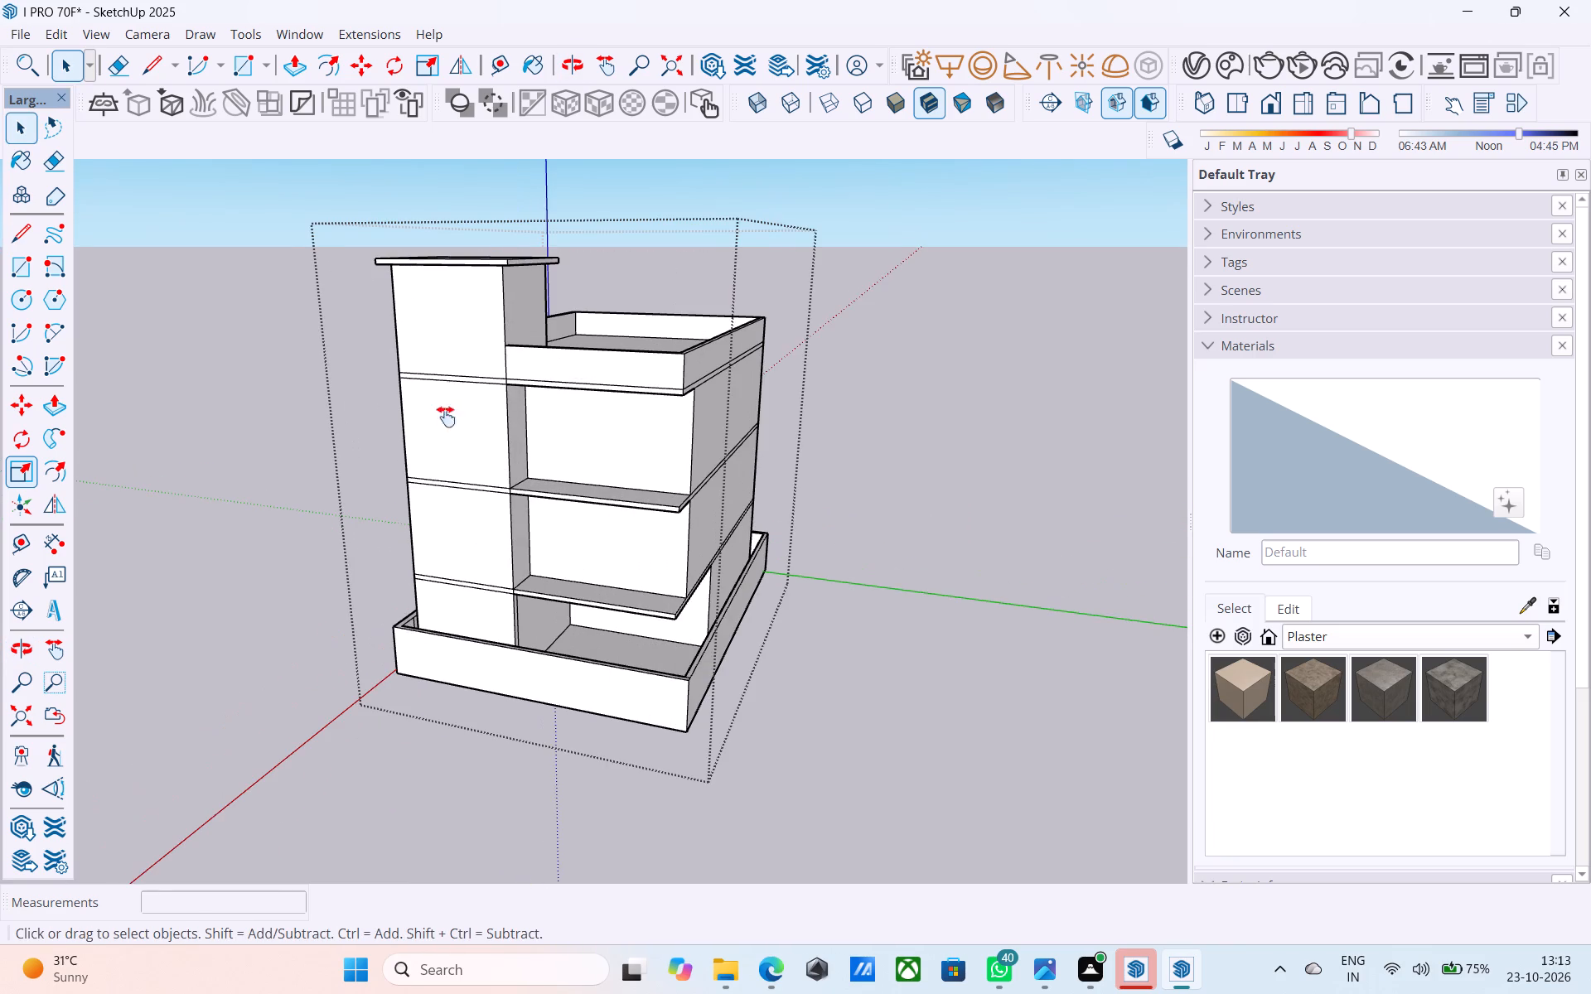
Erase the vertical line on the stair tower's ground-floor side wall beneath the projecting slab, and save the model.
{"action": "scroll", "coordinate": [518, 428], "scroll_direction": "up", "scroll_amount": 5}
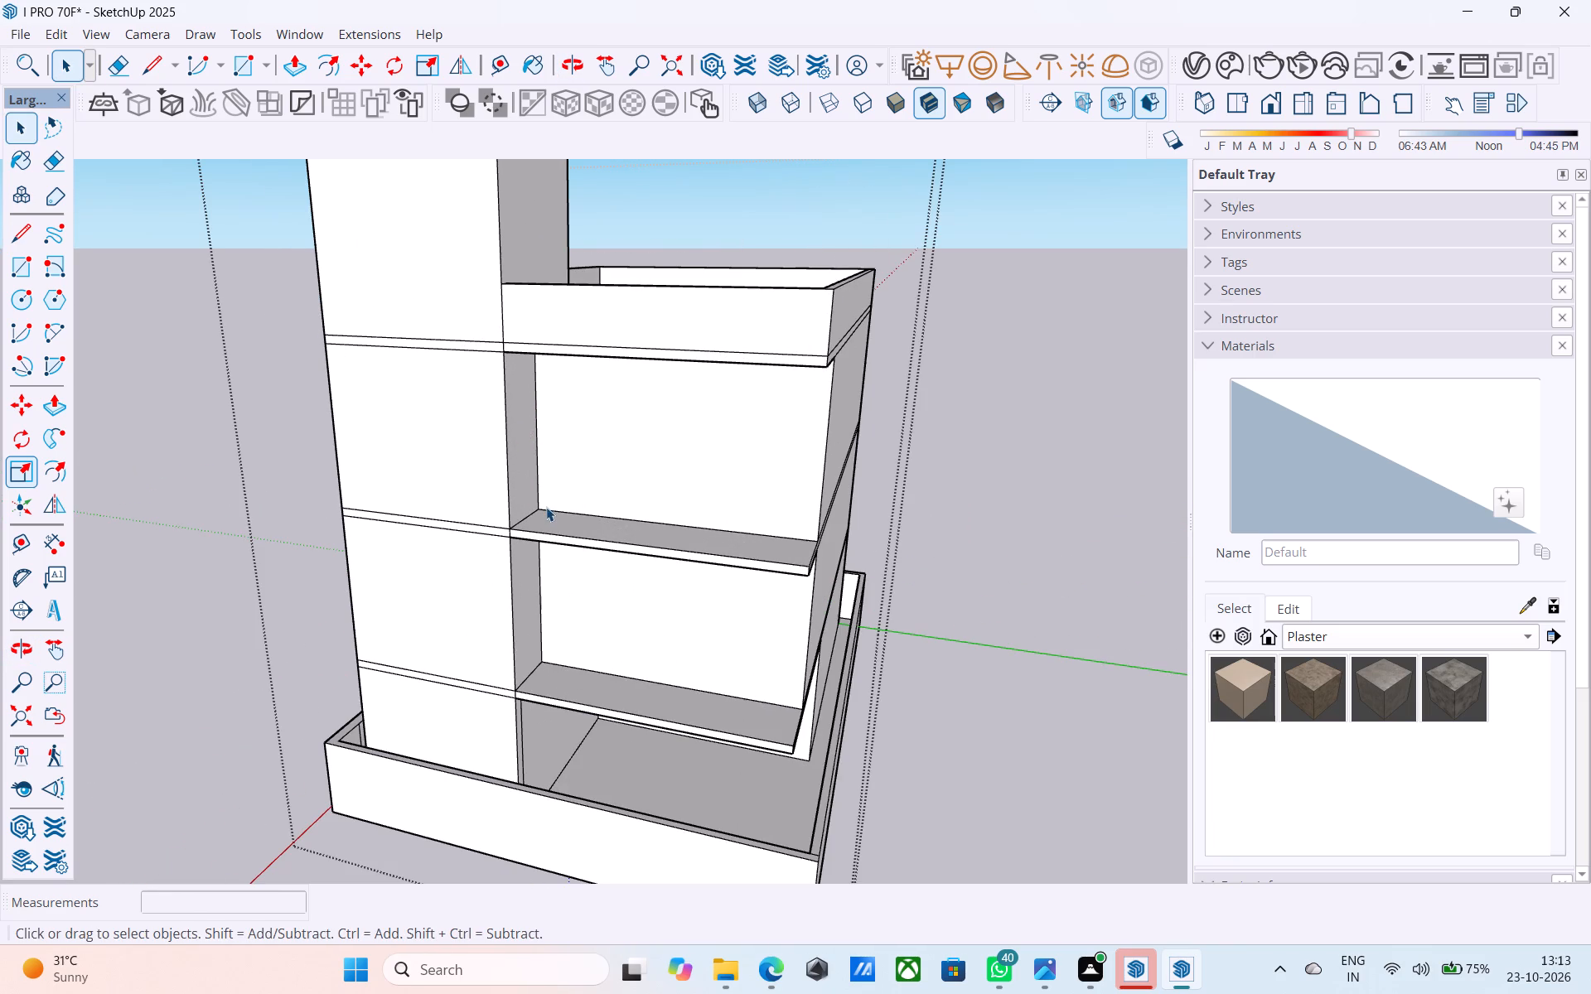
{"action": "middle_click_drag", "start_coordinate": [546, 507], "coordinate": [572, 307], "text": "shift"}
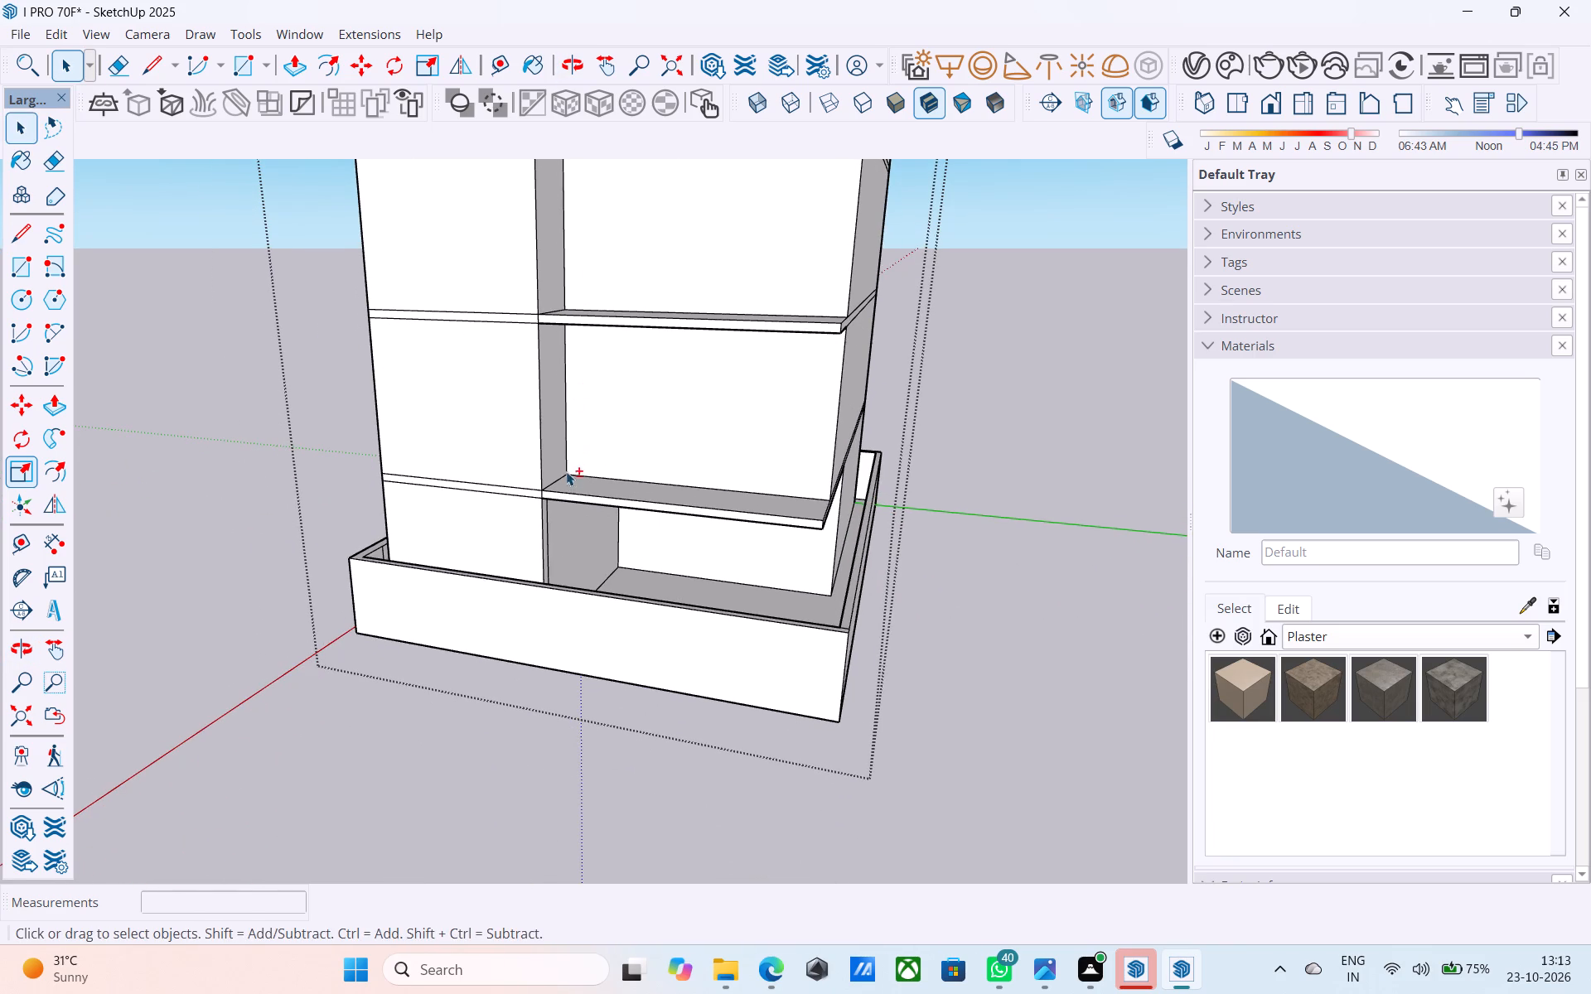
{"action": "middle_click_drag", "start_coordinate": [566, 478], "coordinate": [505, 388], "text": "shift"}
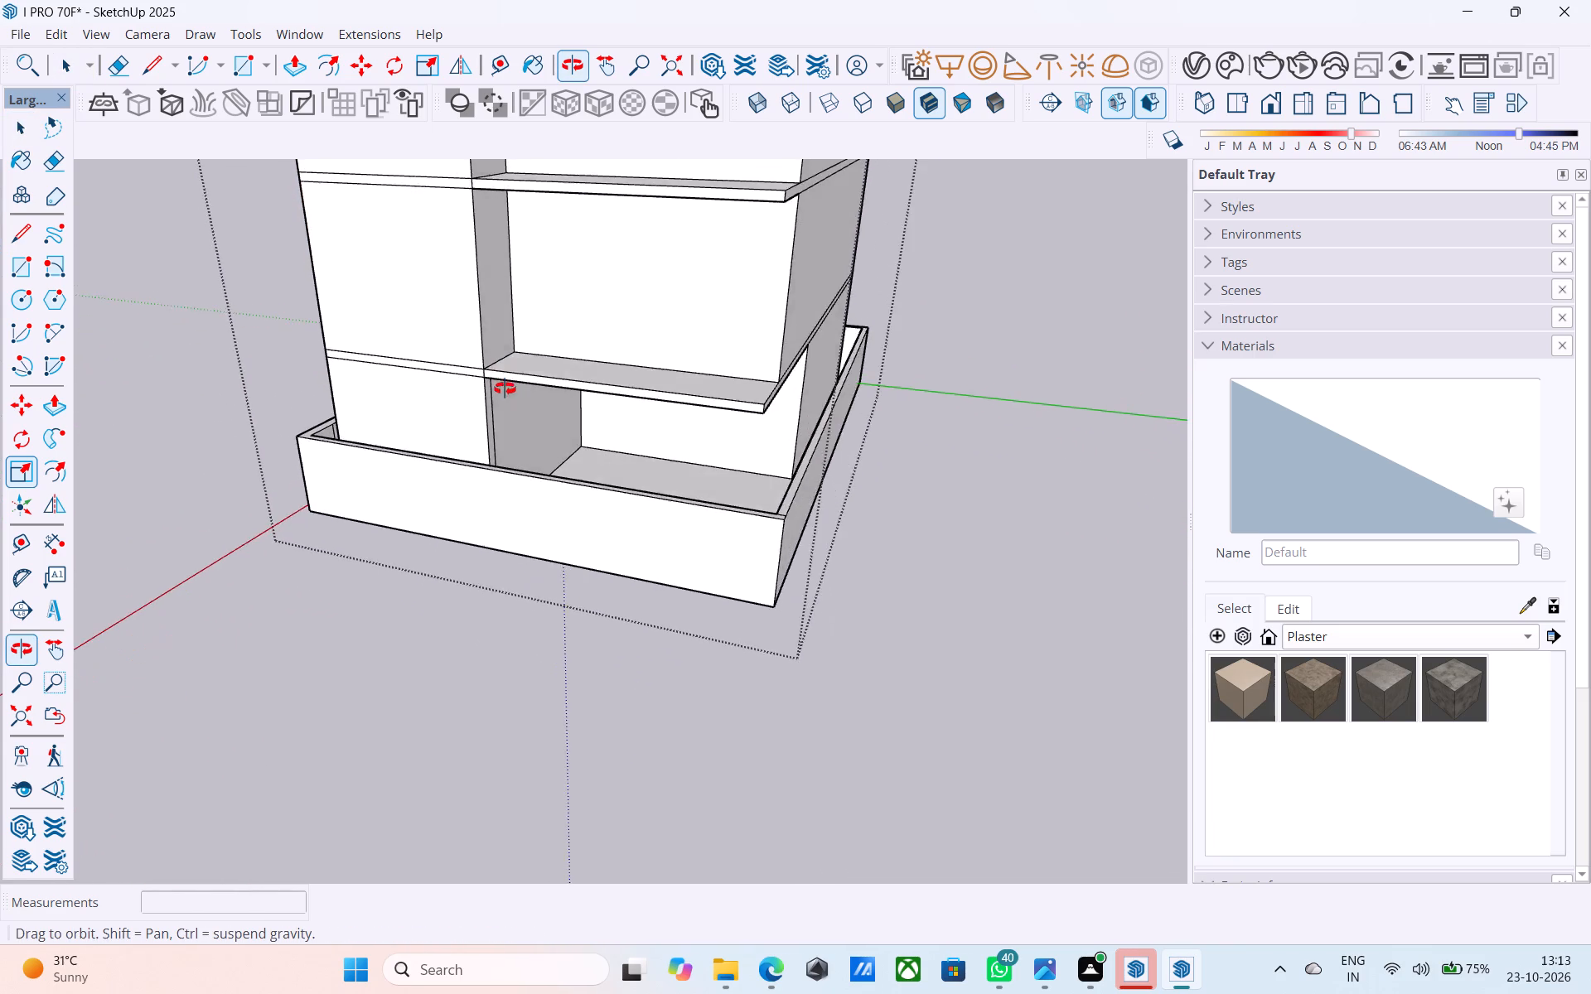
{"action": "middle_click_drag", "start_coordinate": [505, 388], "coordinate": [498, 398], "text": "shift"}
{"action": "scroll", "coordinate": [482, 446], "scroll_direction": "up", "scroll_amount": 5}
{"action": "middle_click_drag", "start_coordinate": [490, 431], "coordinate": [470, 472]}
{"action": "scroll", "coordinate": [468, 472], "scroll_direction": "up", "scroll_amount": 6}
{"action": "key", "text": "e"}
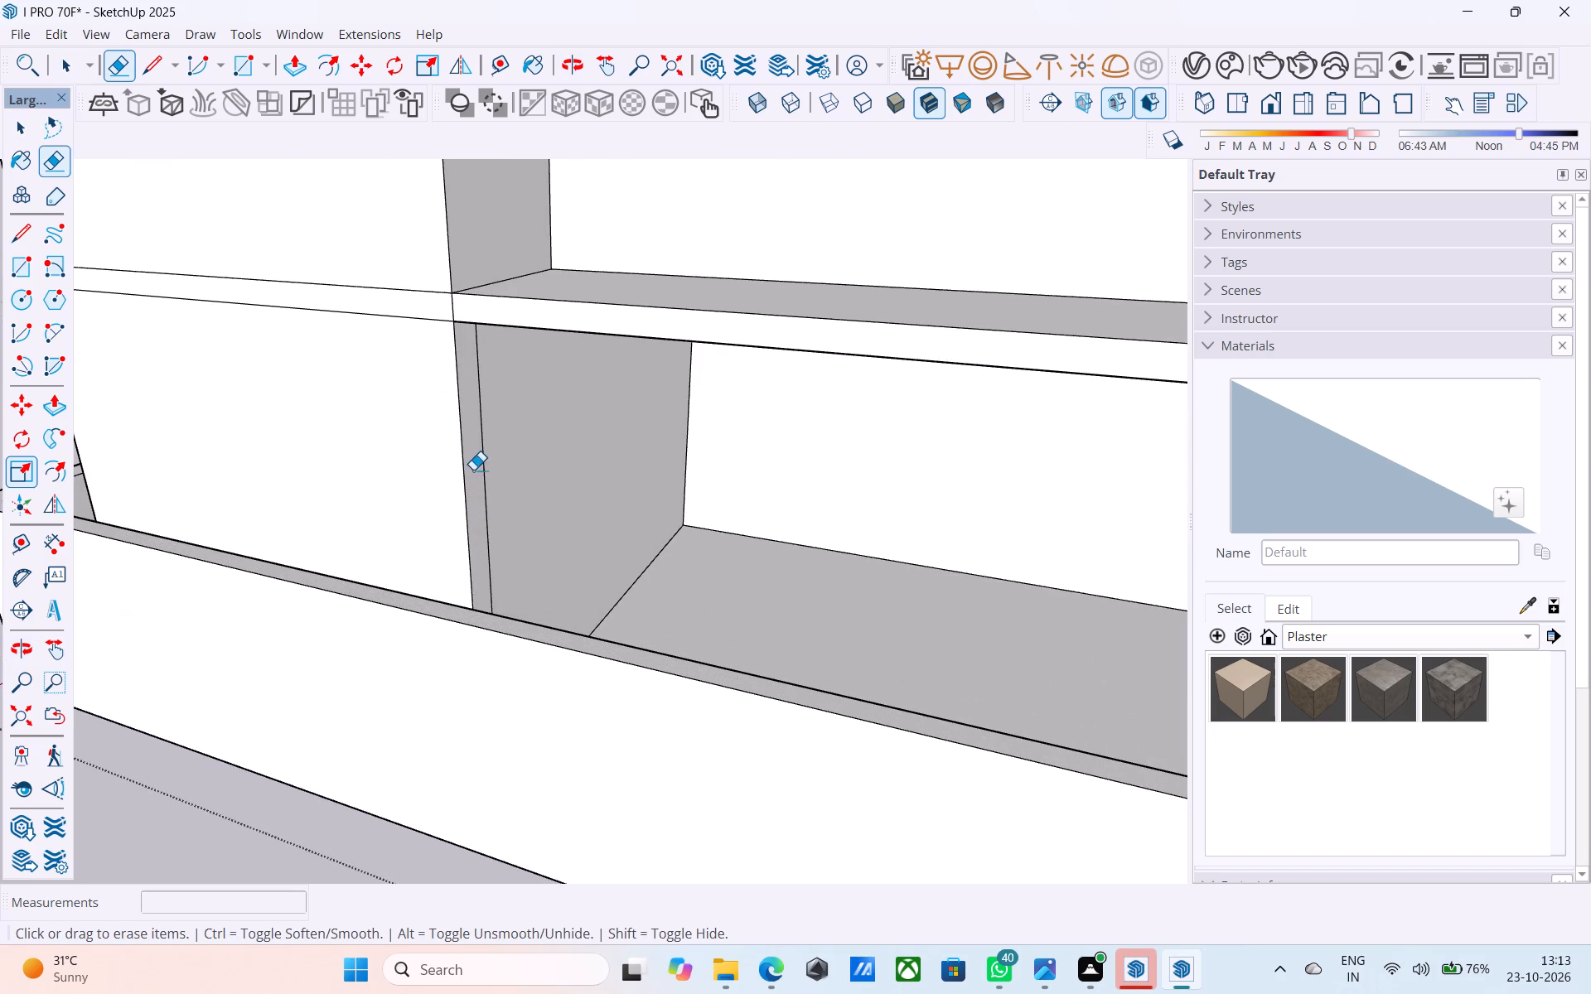
{"action": "left_click_drag", "start_coordinate": [480, 470], "coordinate": [487, 462]}
{"action": "scroll", "coordinate": [501, 412], "scroll_direction": "down", "scroll_amount": 7}
{"action": "key", "text": "space"}
{"action": "scroll", "coordinate": [501, 408], "scroll_direction": "down", "scroll_amount": 5}
{"action": "middle_click_drag", "start_coordinate": [503, 396], "coordinate": [505, 475]}
{"action": "scroll", "coordinate": [501, 404], "scroll_direction": "down", "scroll_amount": 5}
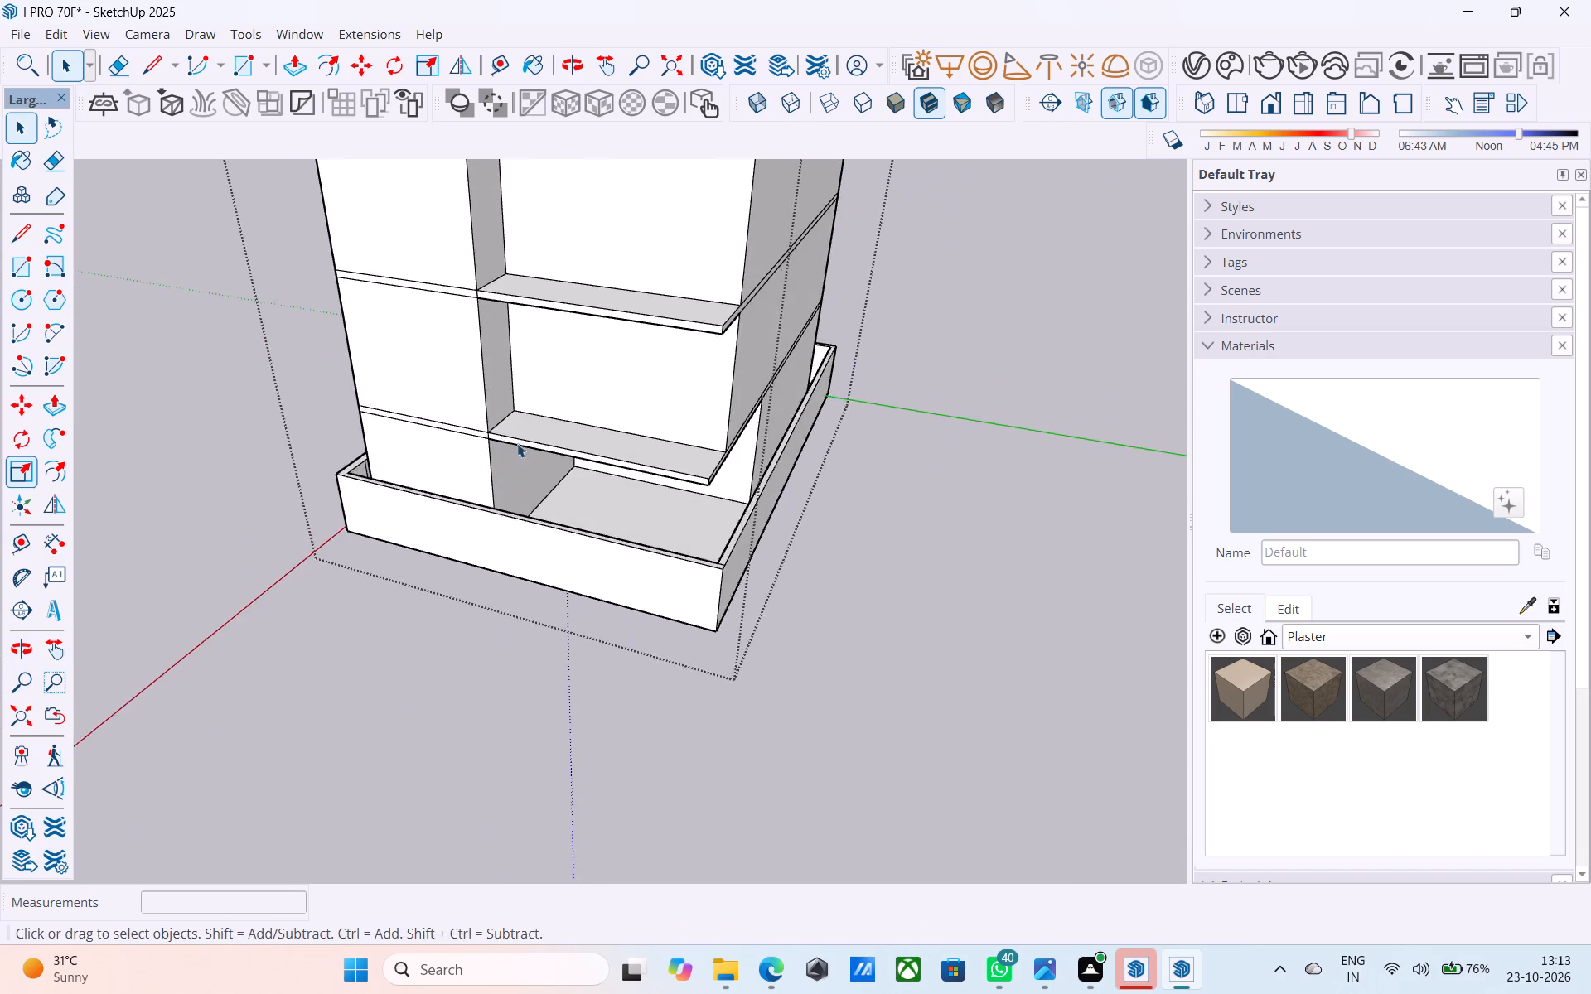
{"action": "scroll", "coordinate": [517, 443], "scroll_direction": "down", "scroll_amount": 2}
{"action": "middle_click_drag", "start_coordinate": [484, 432], "coordinate": [452, 453], "text": "shift"}
{"action": "scroll", "coordinate": [452, 453], "scroll_direction": "up", "scroll_amount": 2}
{"action": "key", "text": "ctrl+s"}
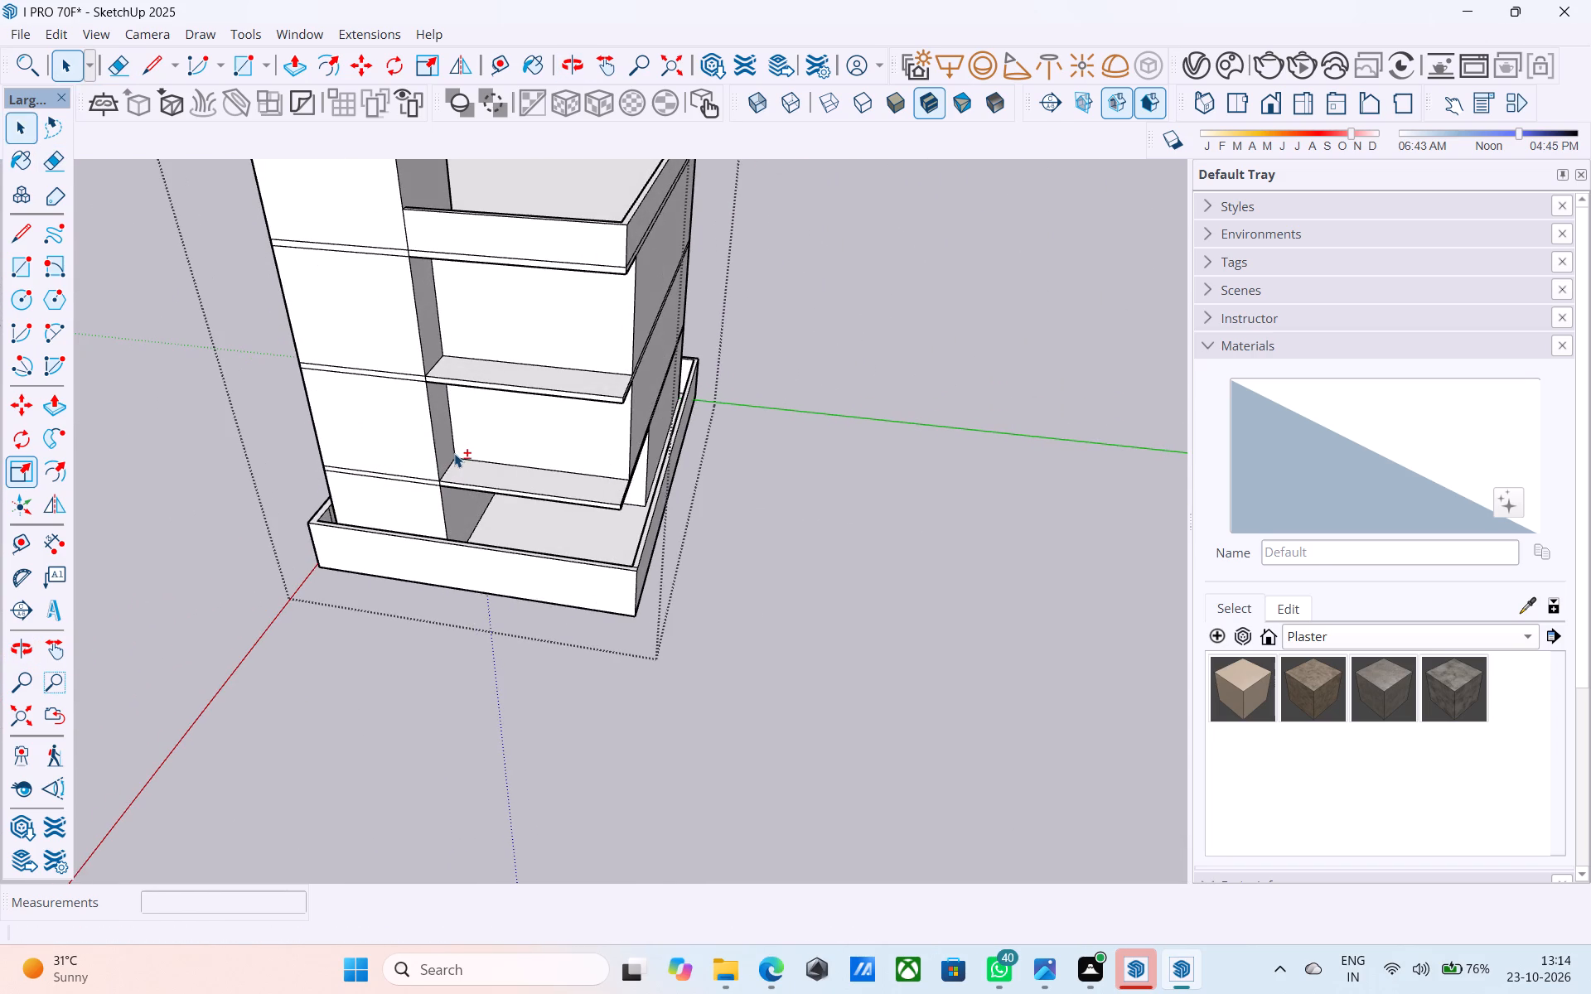
Examine the whole building from all round and above, including the stair tower, projecting slabs, vertical strip and roof parapet.
{"action": "scroll", "coordinate": [458, 451], "scroll_direction": "down", "scroll_amount": 5}
{"action": "middle_click_drag", "start_coordinate": [462, 459], "coordinate": [530, 441]}
{"action": "middle_click_drag", "start_coordinate": [530, 440], "coordinate": [614, 409]}
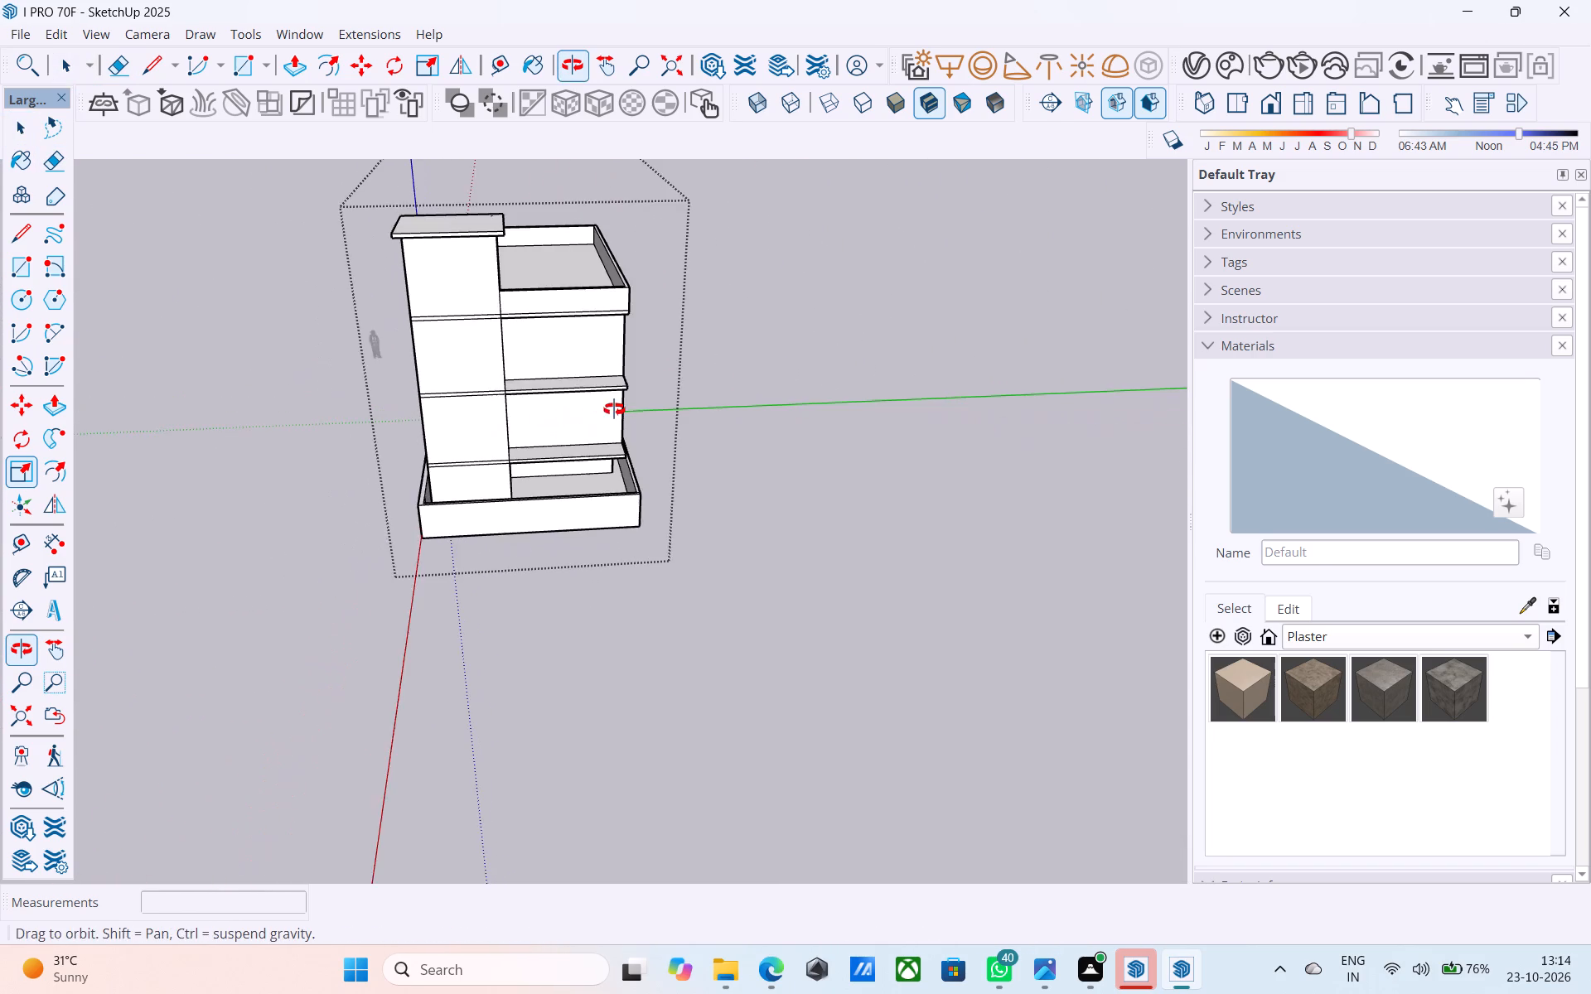
{"action": "middle_click_drag", "start_coordinate": [614, 409], "coordinate": [631, 399]}
{"action": "middle_click", "coordinate": [583, 582]}
{"action": "scroll", "coordinate": [590, 581], "scroll_direction": "down", "scroll_amount": 4}
{"action": "middle_click_drag", "start_coordinate": [584, 641], "coordinate": [583, 511]}
{"action": "scroll", "coordinate": [597, 333], "scroll_direction": "up", "scroll_amount": 5}
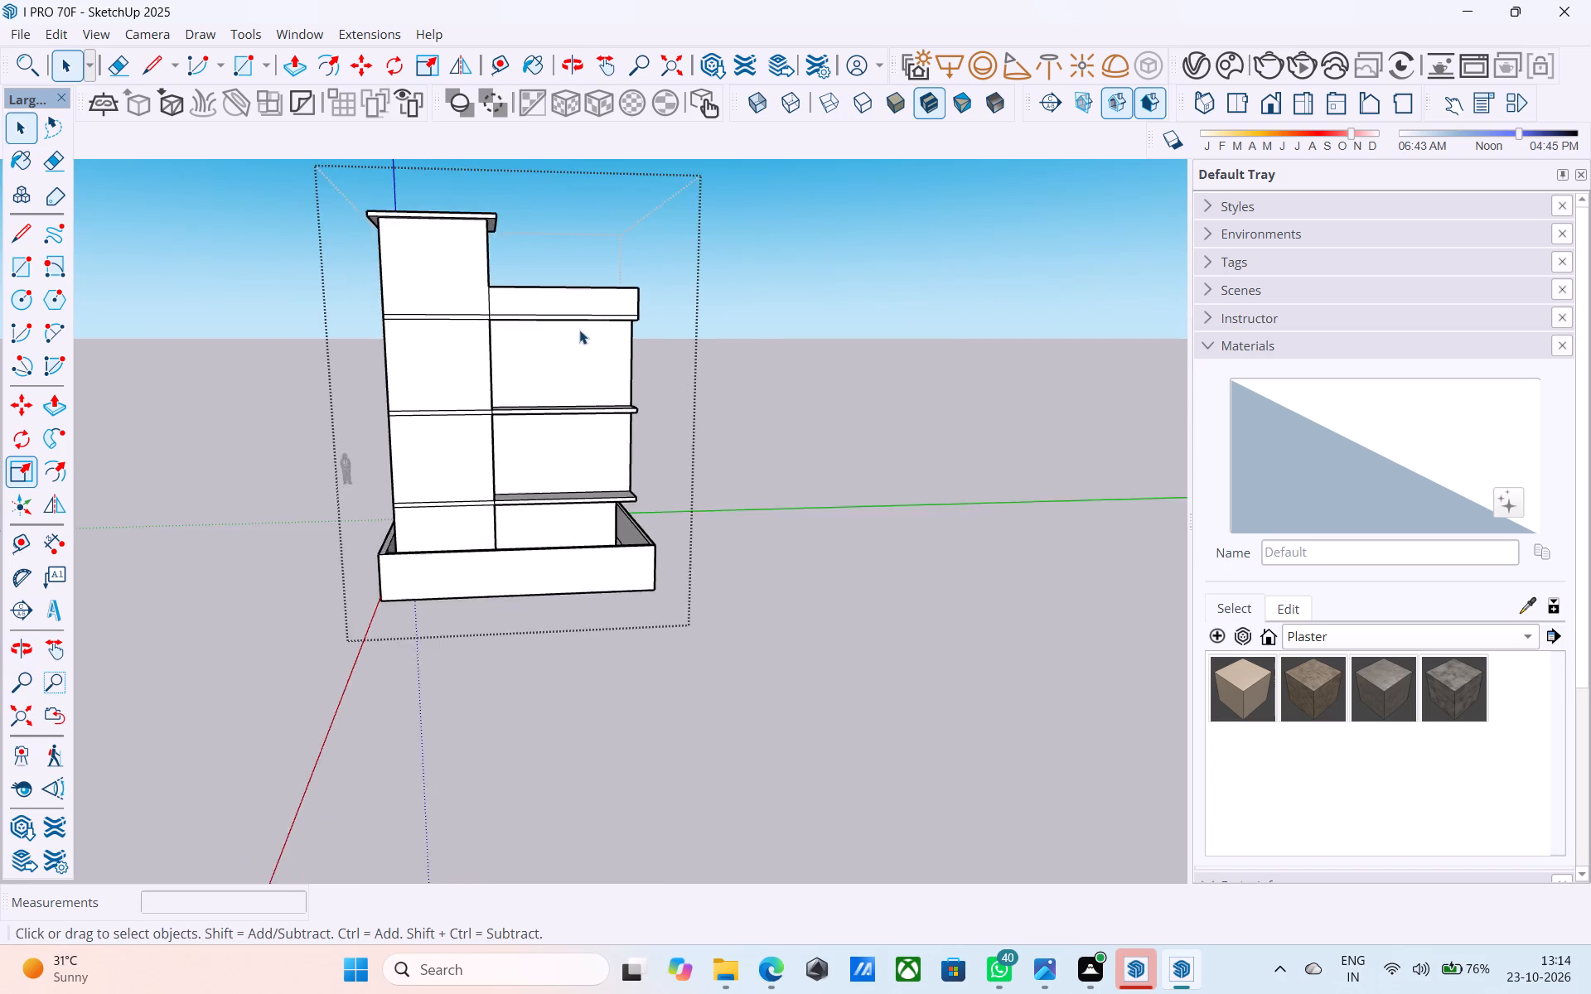
{"action": "middle_click_drag", "start_coordinate": [585, 333], "coordinate": [965, 369]}
{"action": "middle_click_drag", "start_coordinate": [968, 381], "coordinate": [595, 456]}
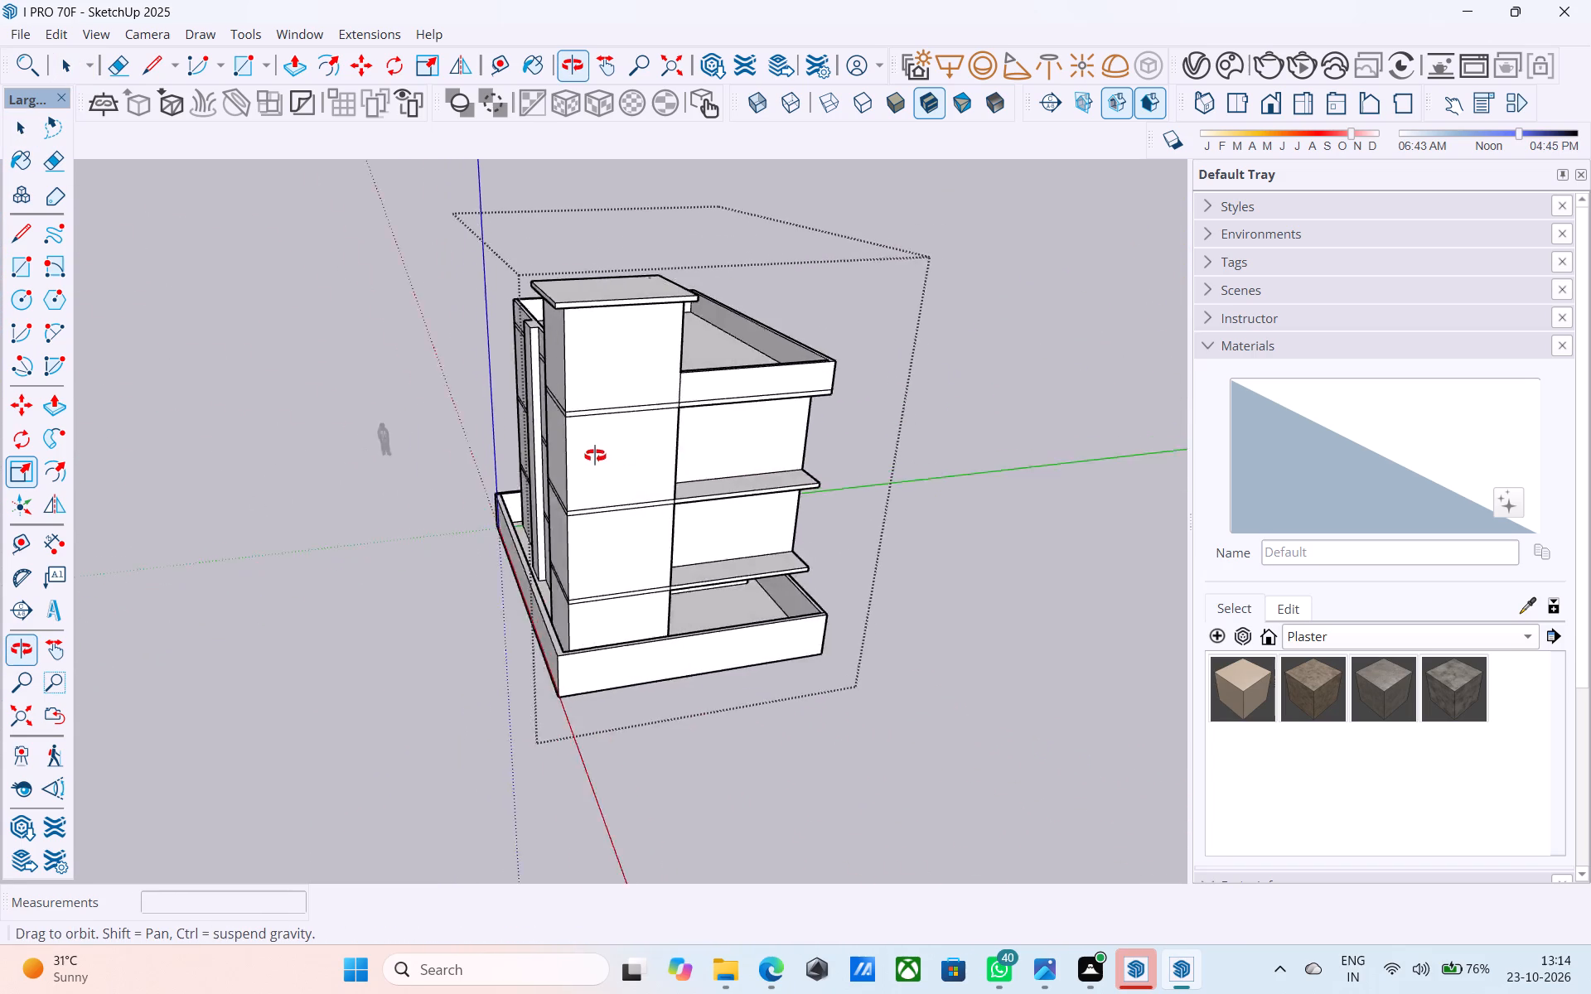
{"action": "middle_click_drag", "start_coordinate": [595, 456], "coordinate": [917, 403]}
{"action": "middle_click_drag", "start_coordinate": [470, 402], "coordinate": [1094, 384]}
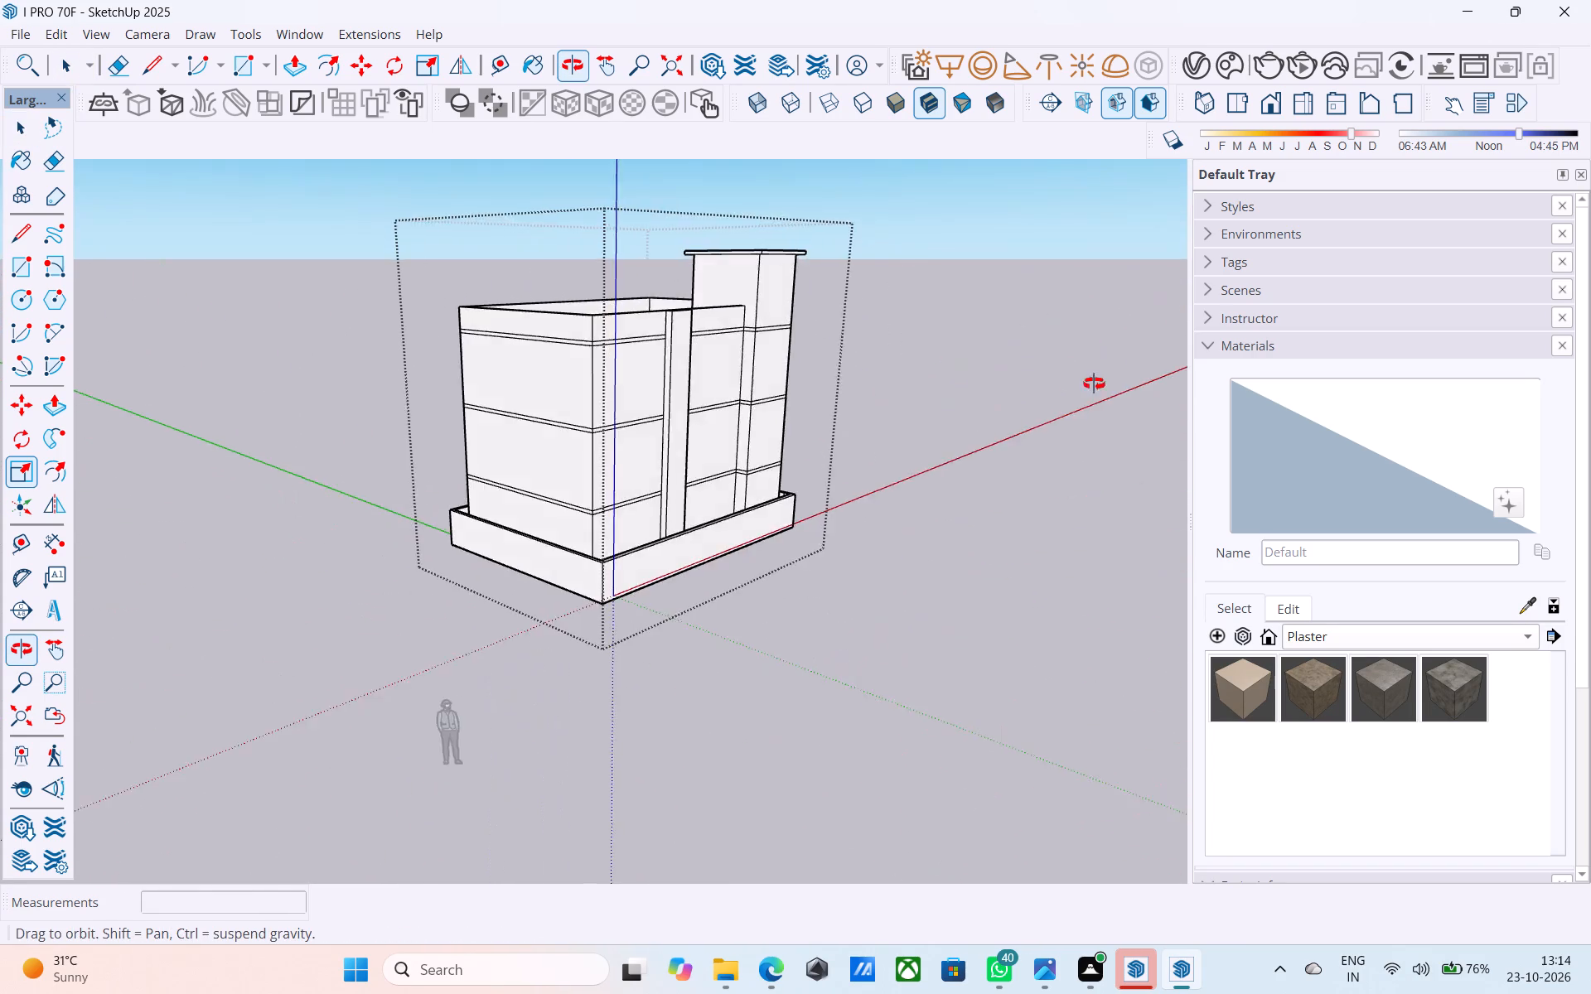
{"action": "middle_click_drag", "start_coordinate": [1094, 384], "coordinate": [292, 386]}
{"action": "middle_click_drag", "start_coordinate": [763, 374], "coordinate": [425, 536]}
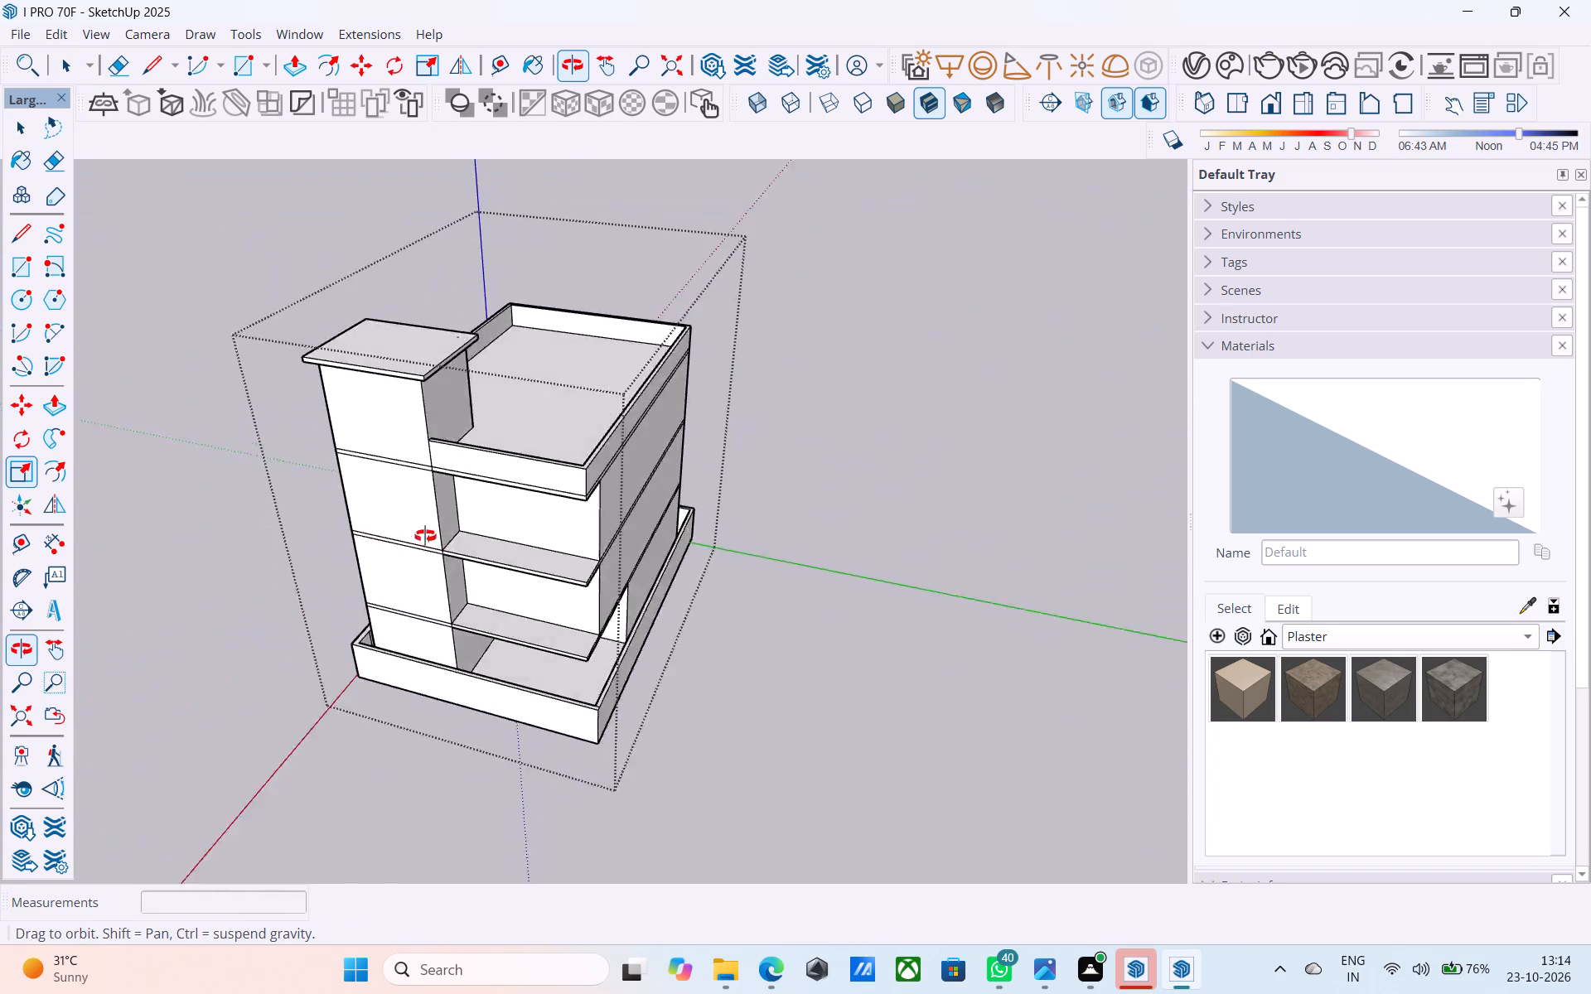
{"action": "middle_click_drag", "start_coordinate": [425, 536], "coordinate": [667, 709]}
{"action": "scroll", "coordinate": [553, 326], "scroll_direction": "down", "scroll_amount": 7}
{"action": "middle_click_drag", "start_coordinate": [569, 504], "coordinate": [597, 611]}
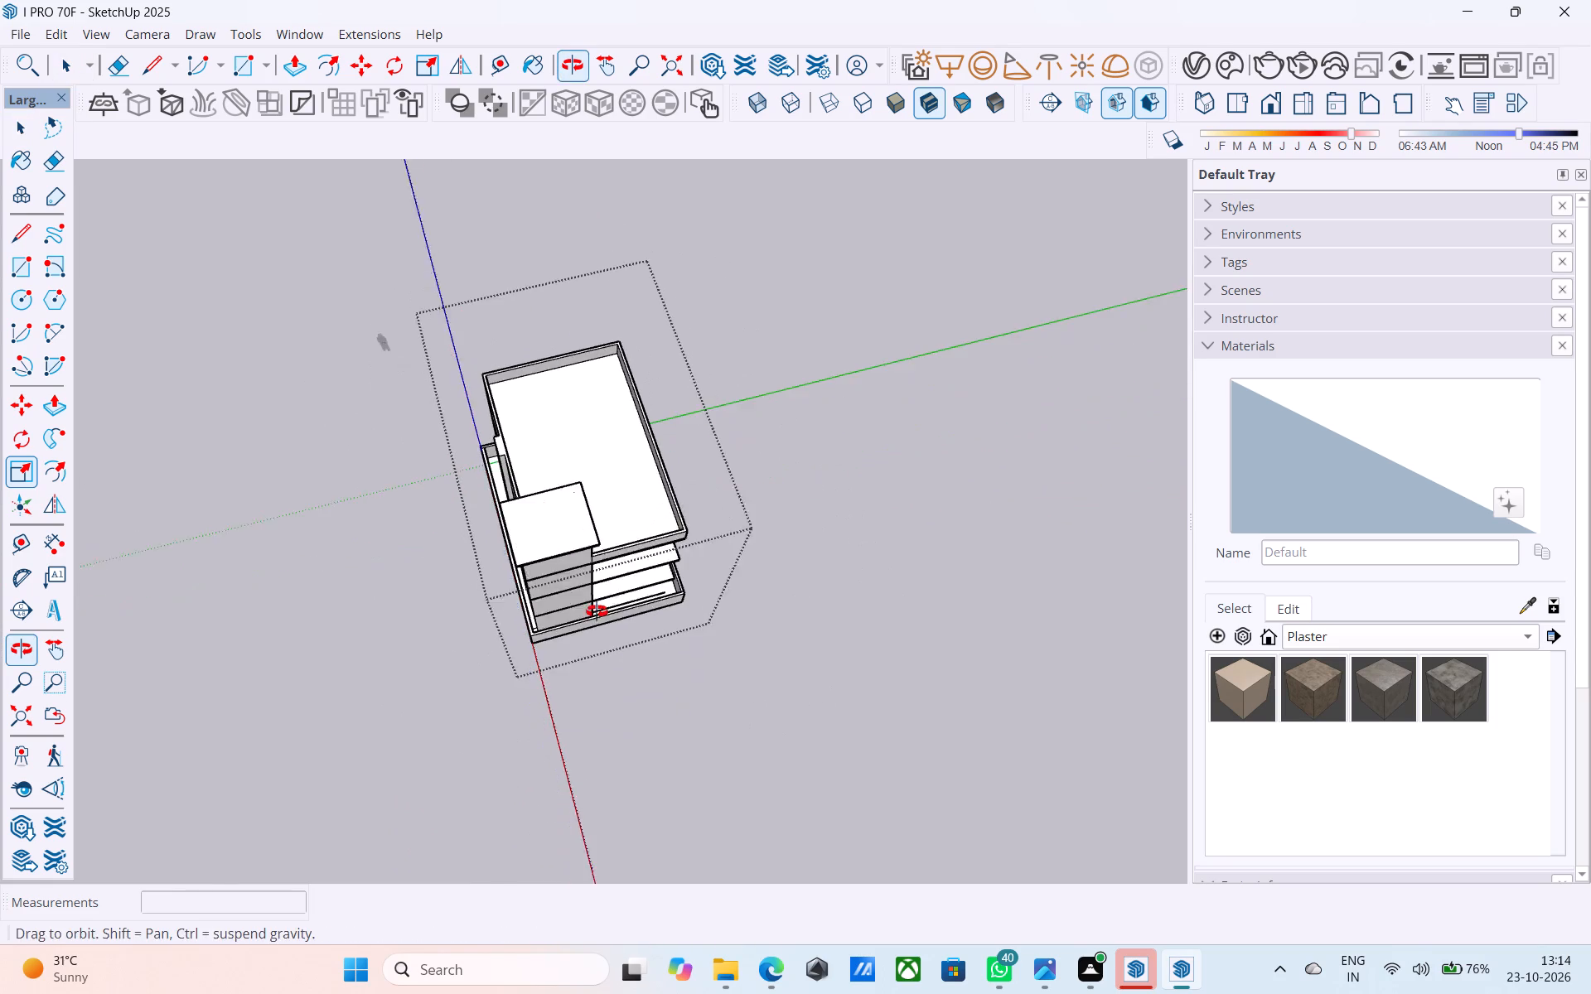
{"action": "middle_click_drag", "start_coordinate": [597, 611], "coordinate": [597, 609]}
{"action": "scroll", "coordinate": [563, 356], "scroll_direction": "up", "scroll_amount": 7}
{"action": "middle_click_drag", "start_coordinate": [526, 347], "coordinate": [467, 254]}
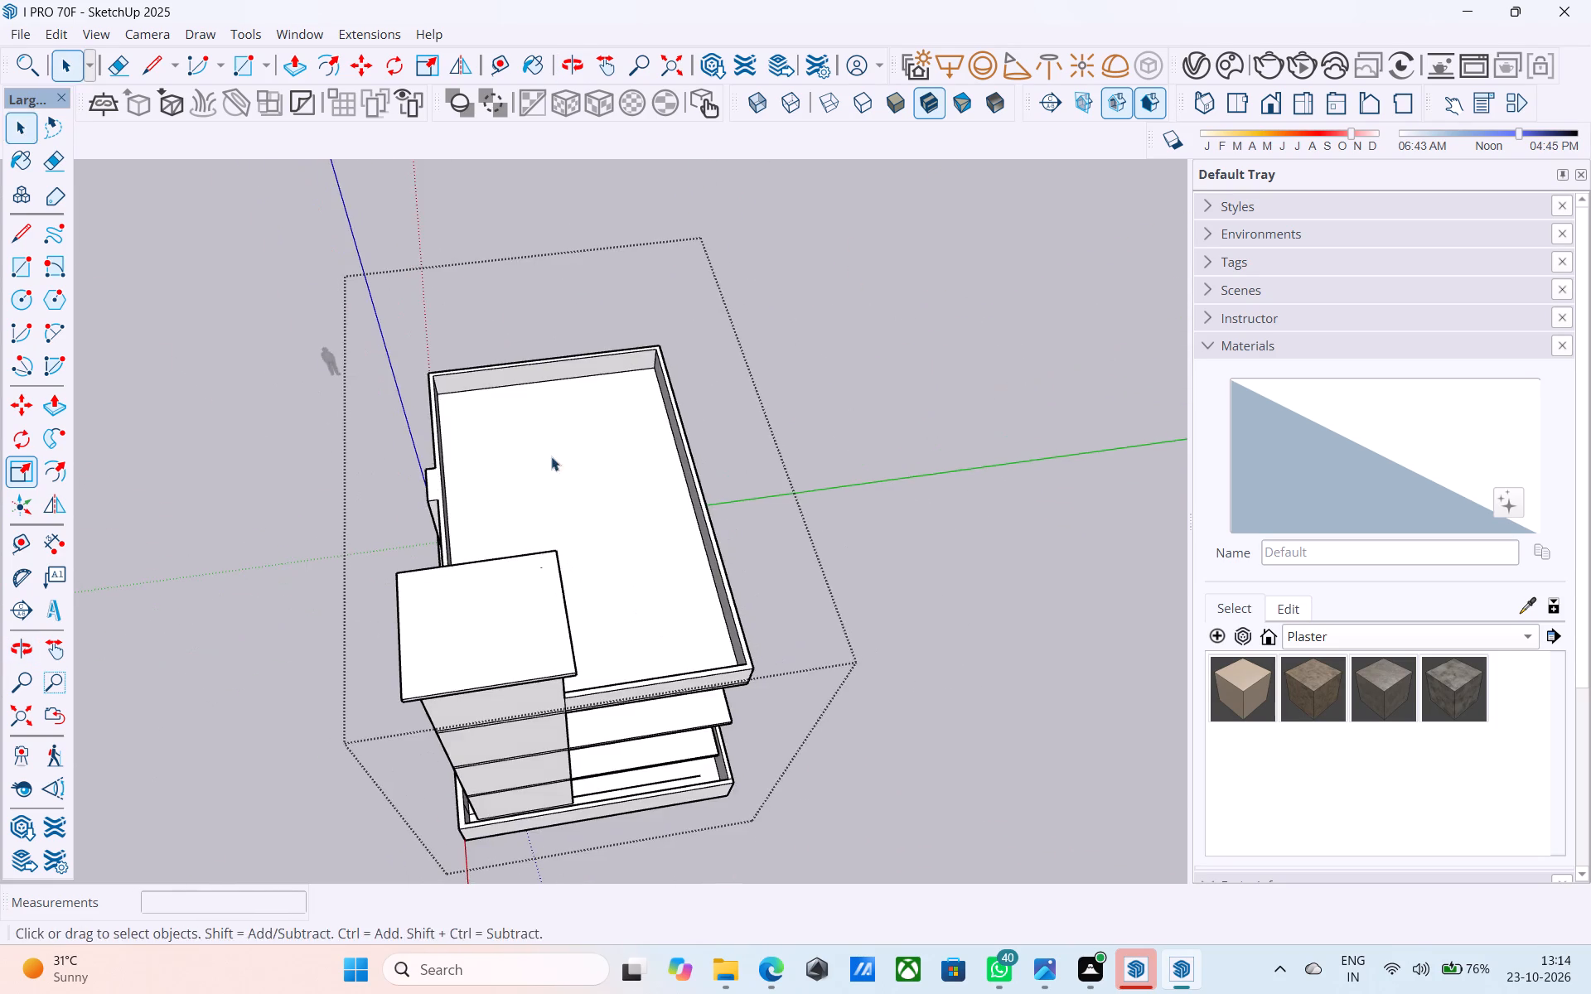
{"action": "middle_click_drag", "start_coordinate": [543, 451], "coordinate": [942, 118]}
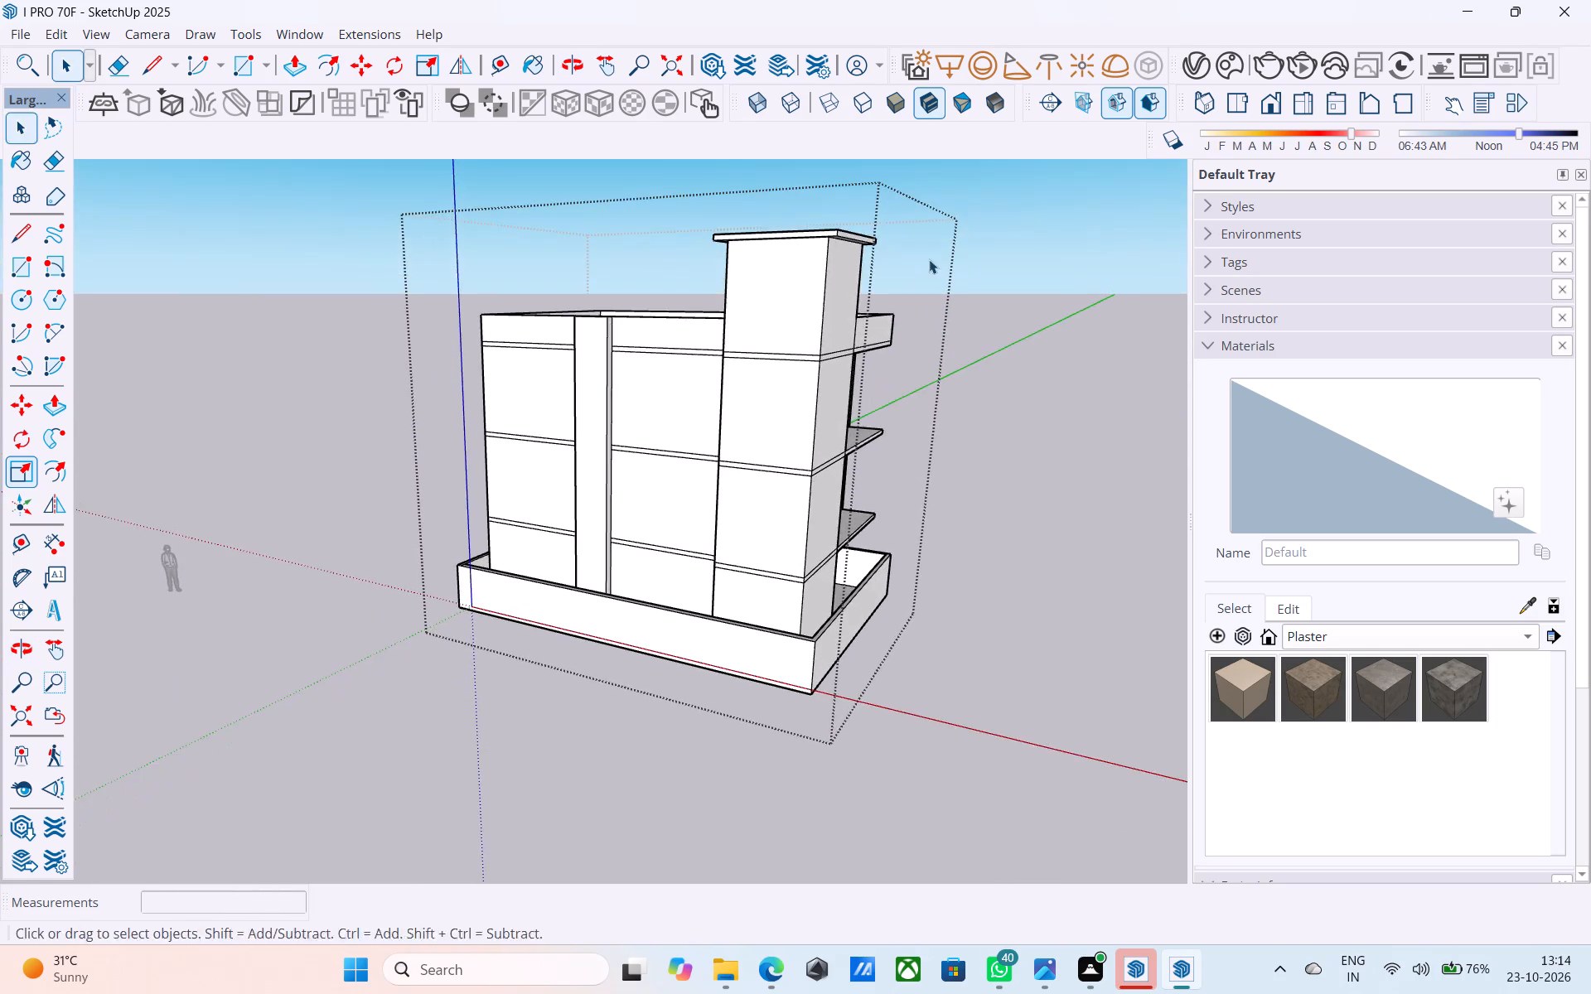
{"action": "middle_click_drag", "start_coordinate": [902, 384], "coordinate": [556, 378]}
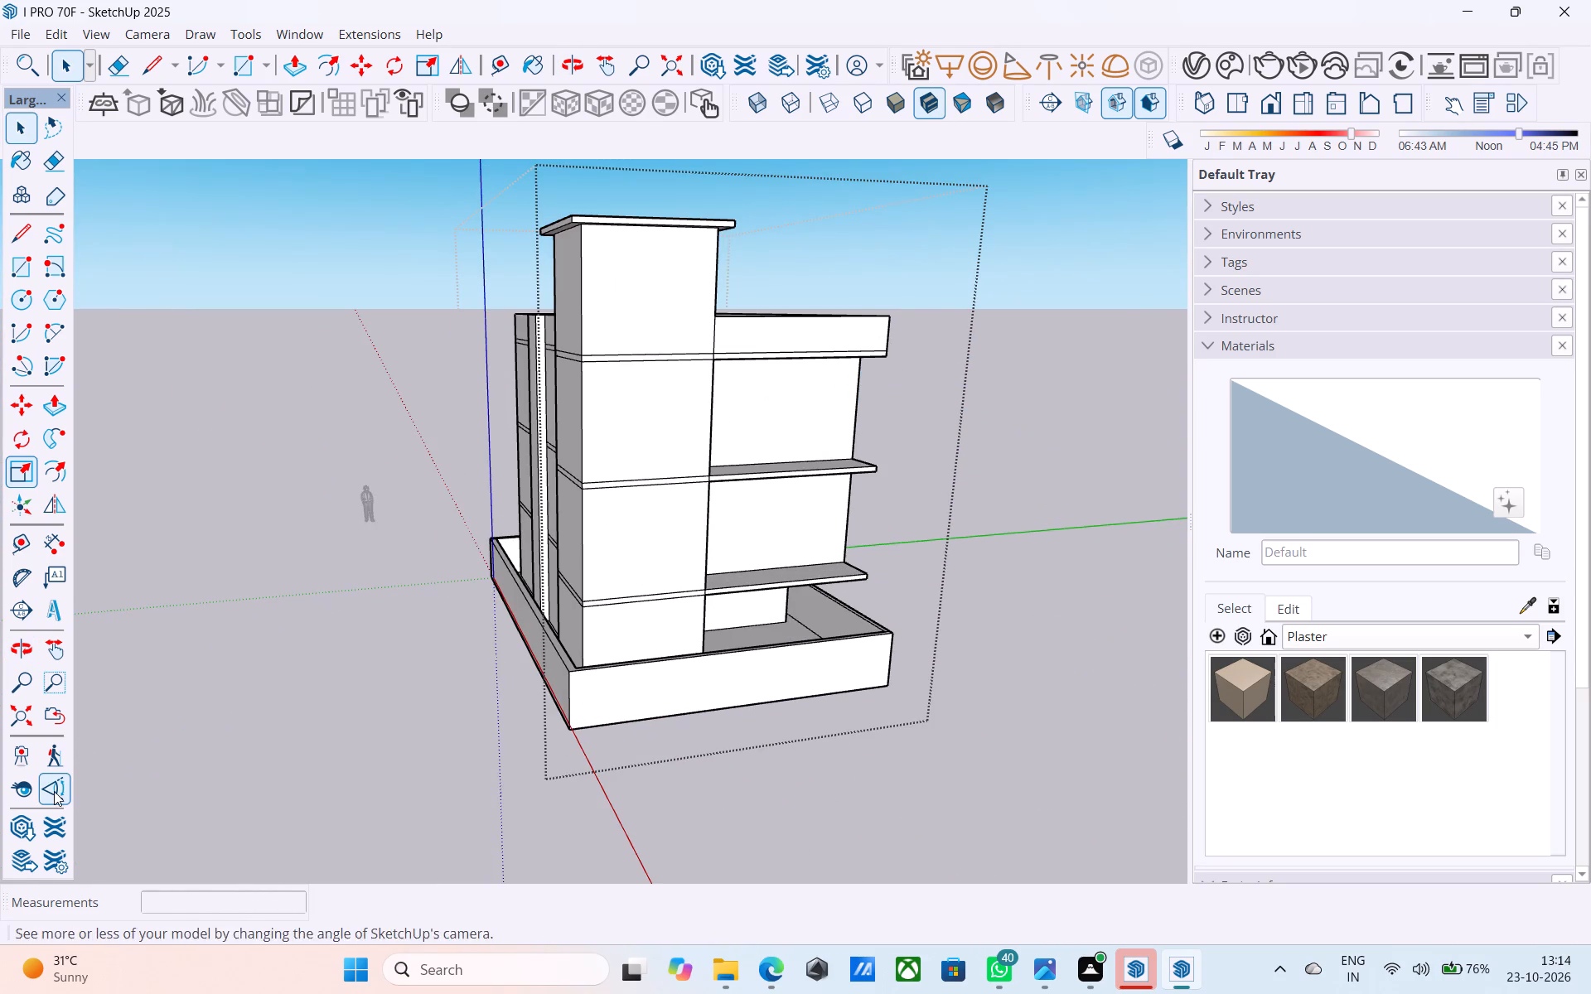
Adjust the camera's field of view to about 44 degrees.
{"action": "left_click", "coordinate": [53, 791]}
{"action": "left_click_drag", "start_coordinate": [400, 635], "coordinate": [485, 608]}
{"action": "scroll", "coordinate": [485, 608], "scroll_direction": "down", "scroll_amount": 4}
{"action": "middle_click_drag", "start_coordinate": [485, 608], "coordinate": [628, 591]}
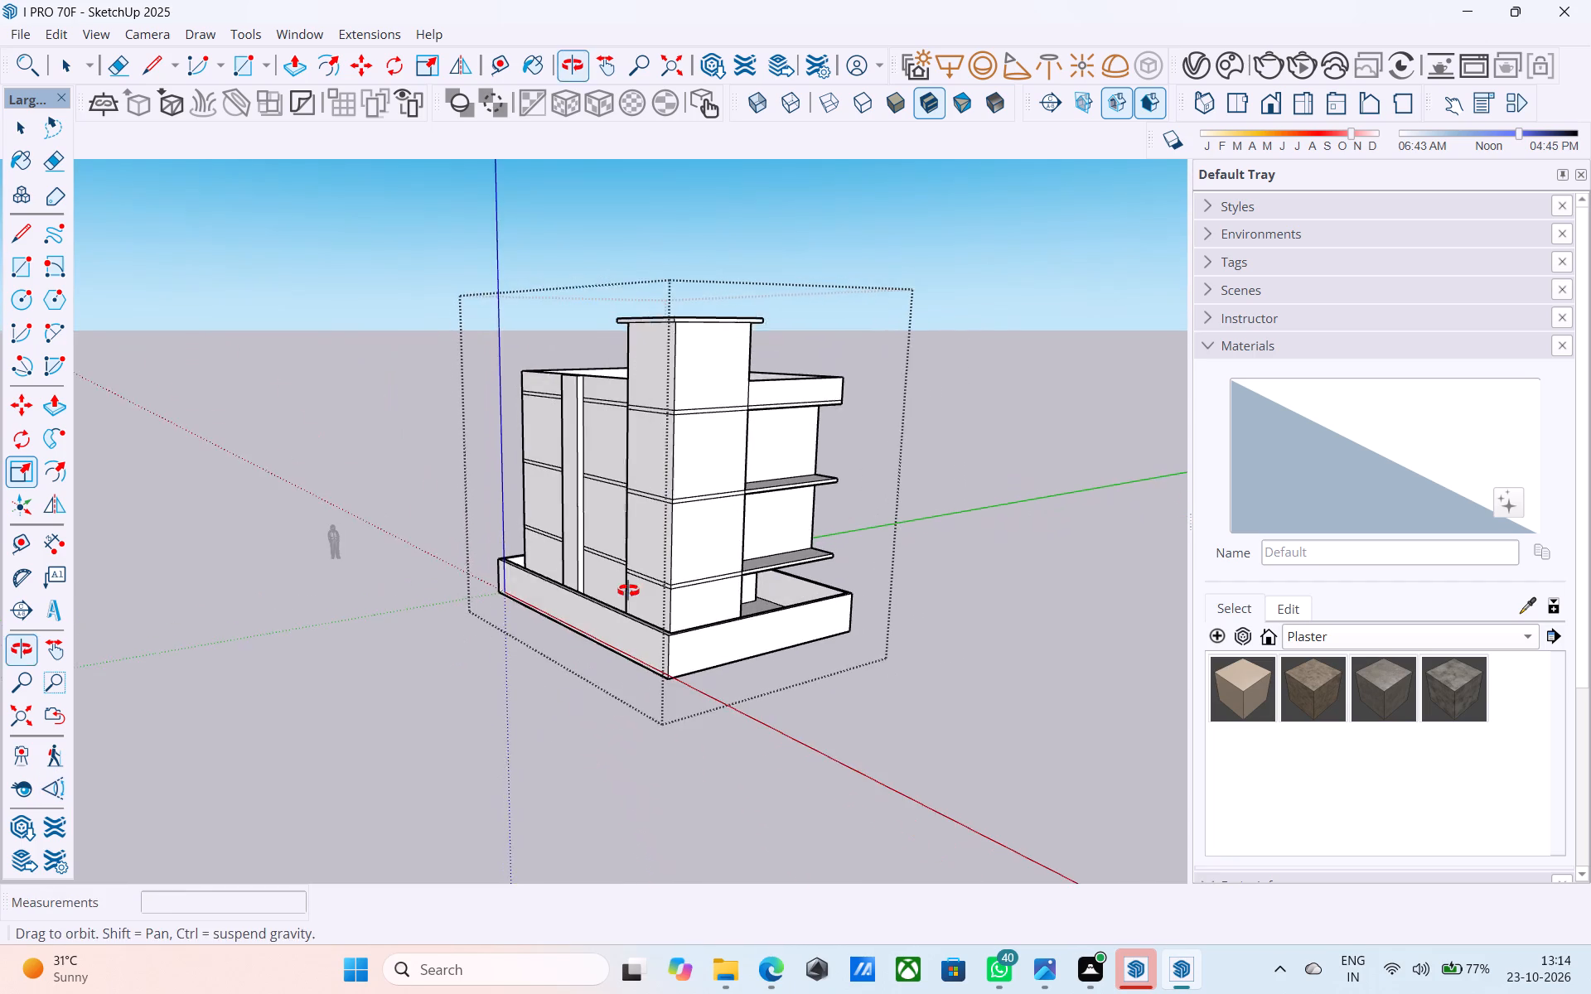
{"action": "middle_click_drag", "start_coordinate": [628, 591], "coordinate": [629, 591]}
{"action": "left_click_drag", "start_coordinate": [571, 612], "coordinate": [575, 704]}
{"action": "middle_click_drag", "start_coordinate": [771, 521], "coordinate": [1022, 501]}
{"action": "middle_click_drag", "start_coordinate": [933, 514], "coordinate": [867, 495]}
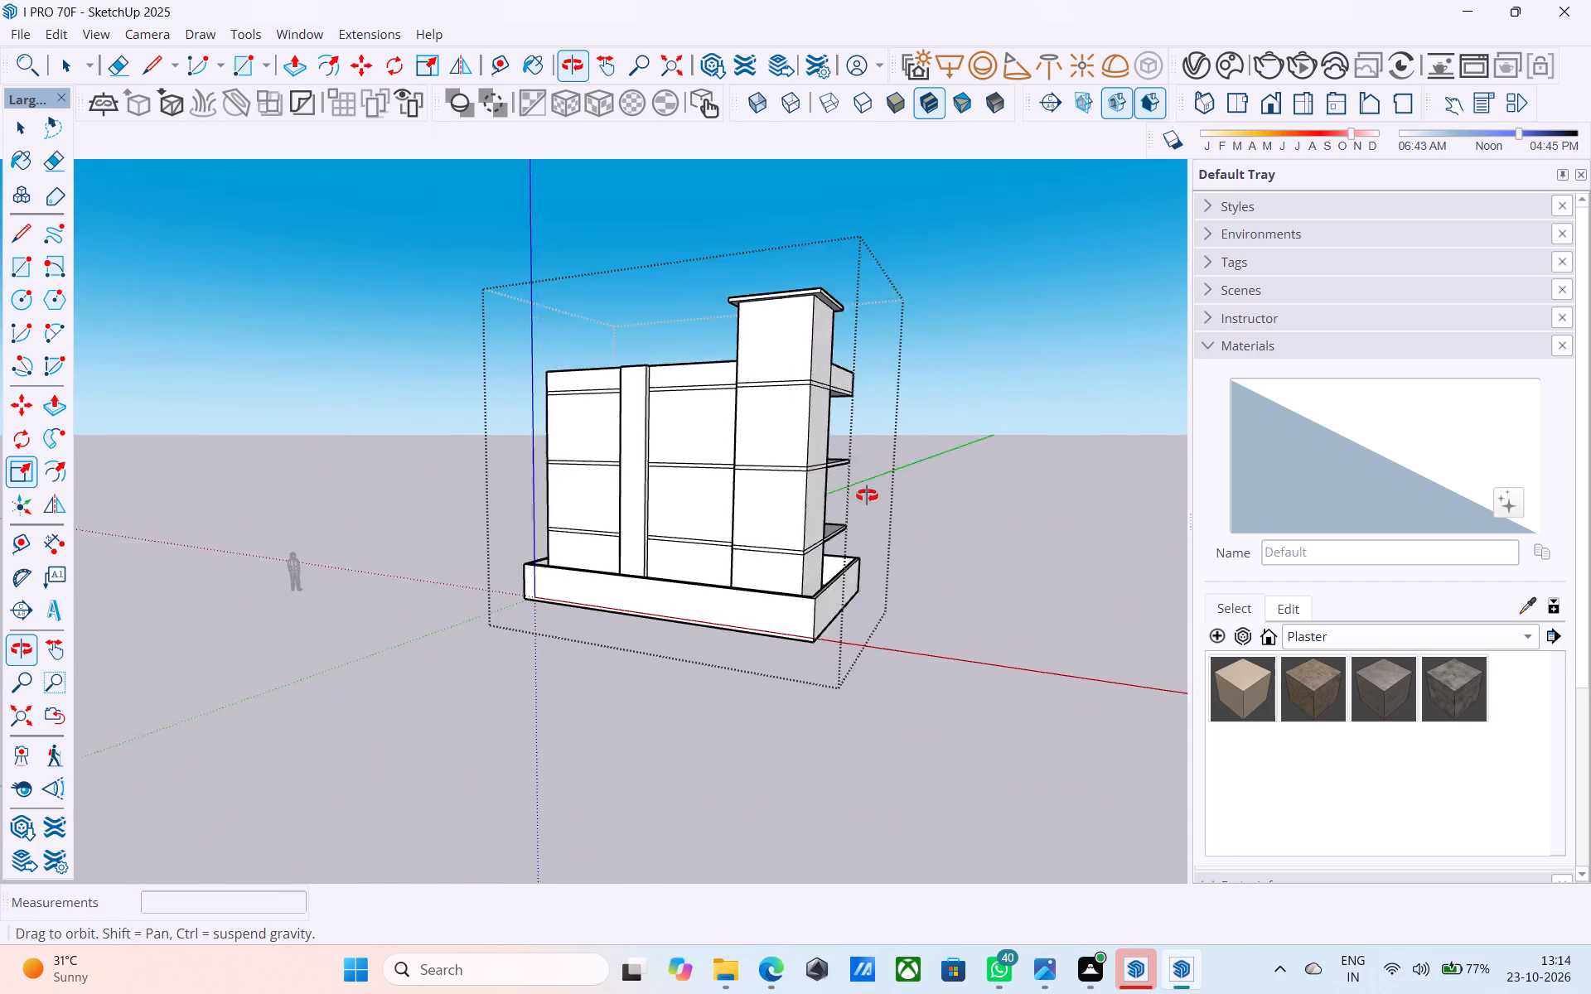
{"action": "middle_click_drag", "start_coordinate": [867, 495], "coordinate": [812, 483]}
{"action": "scroll", "coordinate": [831, 486], "scroll_direction": "up", "scroll_amount": 1}
{"action": "left_click_drag", "start_coordinate": [751, 630], "coordinate": [679, 538]}
{"action": "scroll", "coordinate": [823, 401], "scroll_direction": "down", "scroll_amount": 6}
{"action": "middle_click_drag", "start_coordinate": [806, 417], "coordinate": [805, 417]}
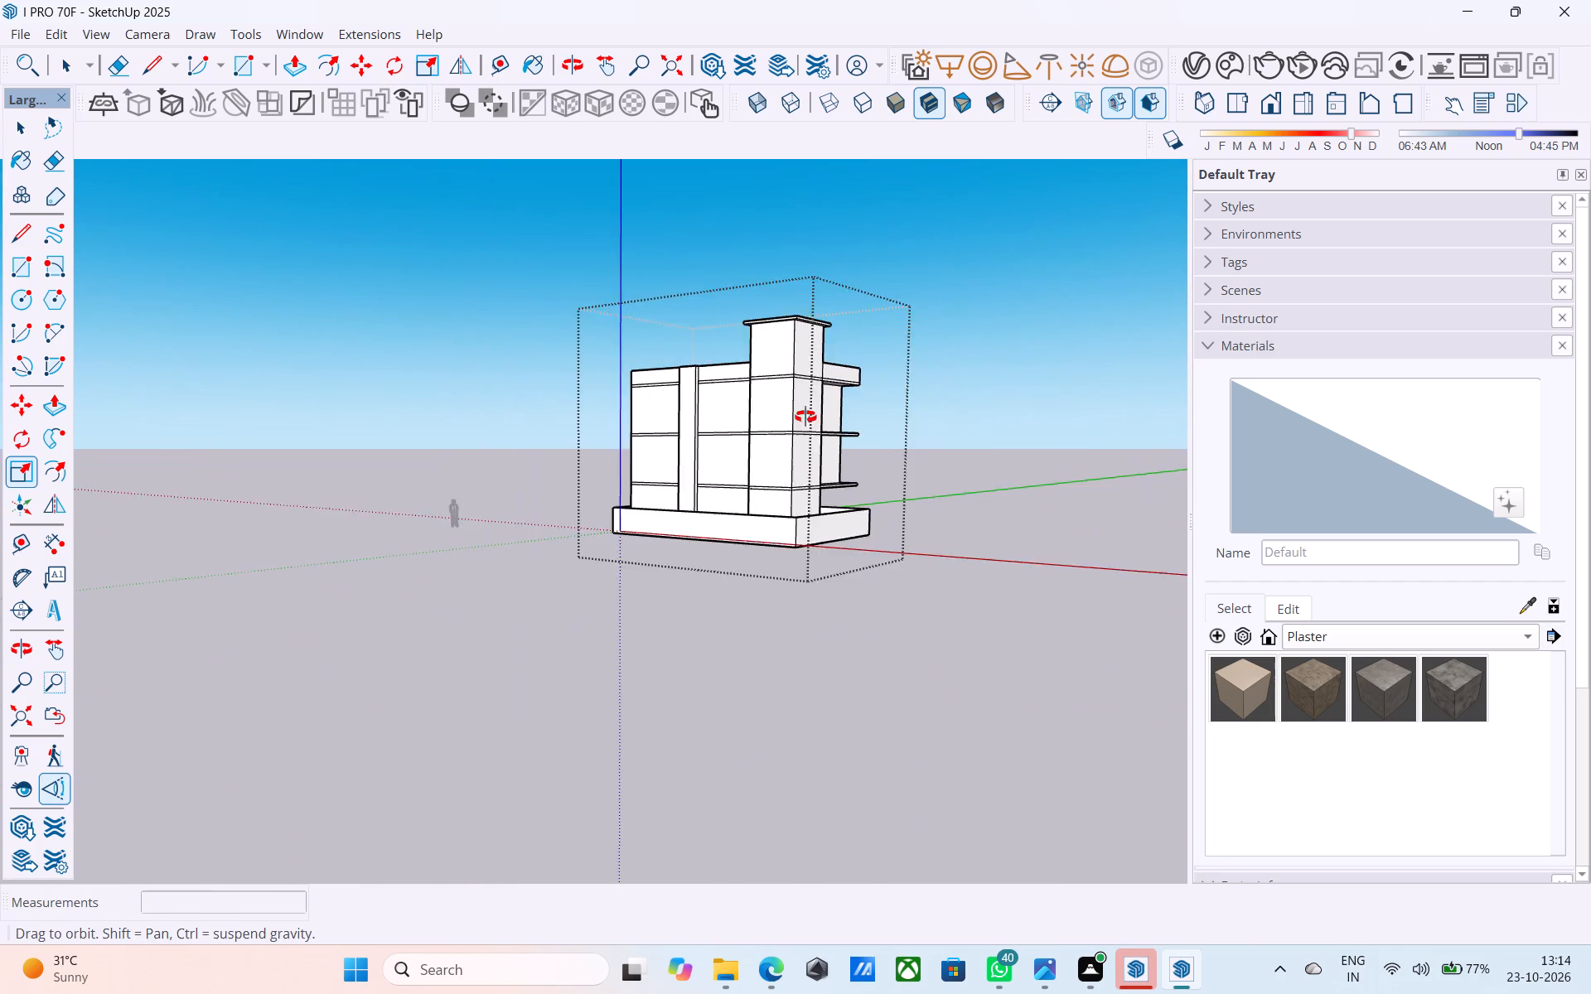
{"action": "middle_click_drag", "start_coordinate": [805, 417], "coordinate": [668, 613]}
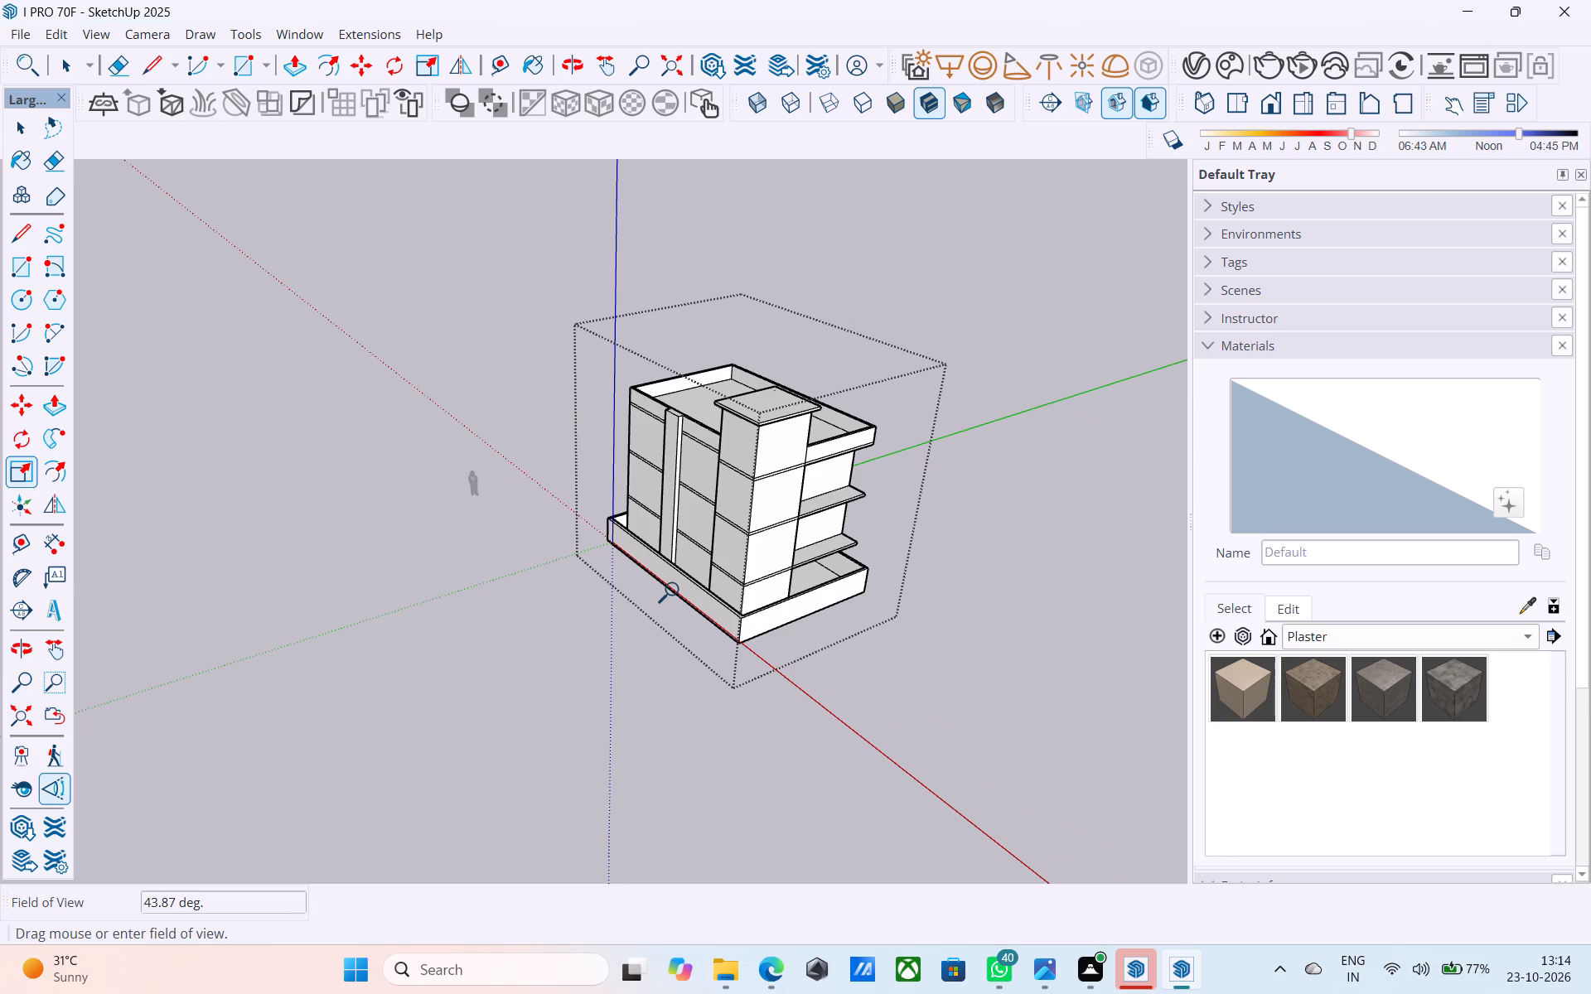
{"action": "key", "text": "space"}
Examine the stair-tower end, compound wall, projecting slabs and roof terrace from a distance, close up and from above.
{"action": "scroll", "coordinate": [663, 572], "scroll_direction": "down", "scroll_amount": 5}
{"action": "middle_click_drag", "start_coordinate": [660, 571], "coordinate": [589, 581]}
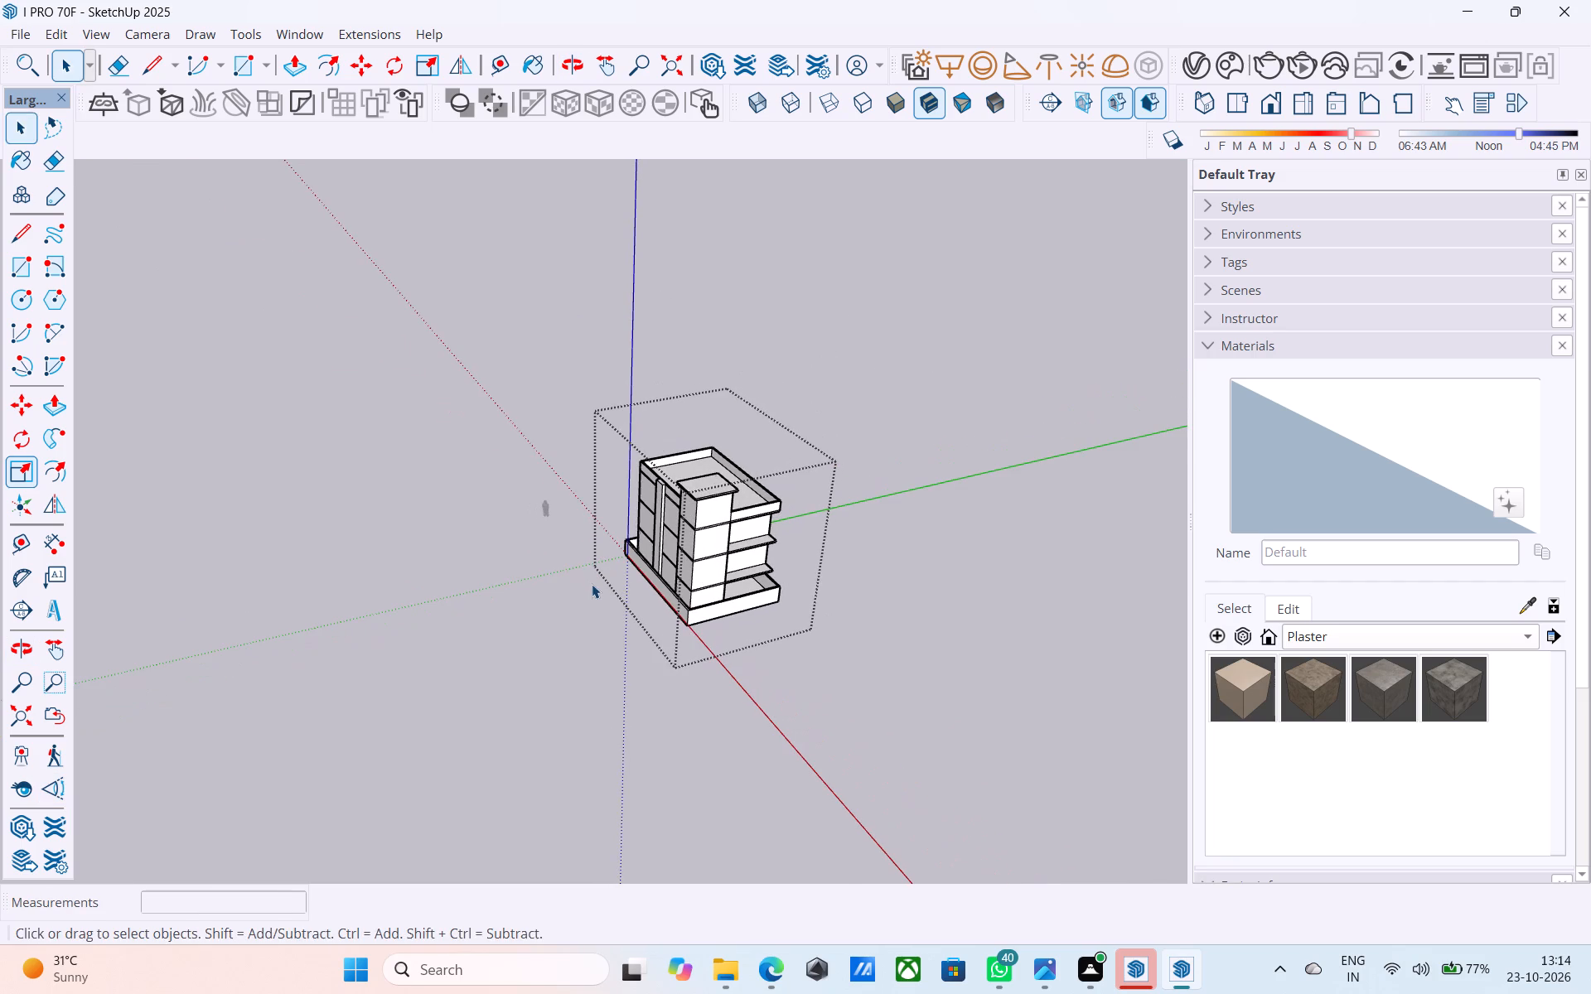
{"action": "middle_click_drag", "start_coordinate": [592, 584], "coordinate": [515, 530]}
{"action": "middle_click_drag", "start_coordinate": [536, 547], "coordinate": [469, 524]}
{"action": "middle_click_drag", "start_coordinate": [646, 503], "coordinate": [623, 491]}
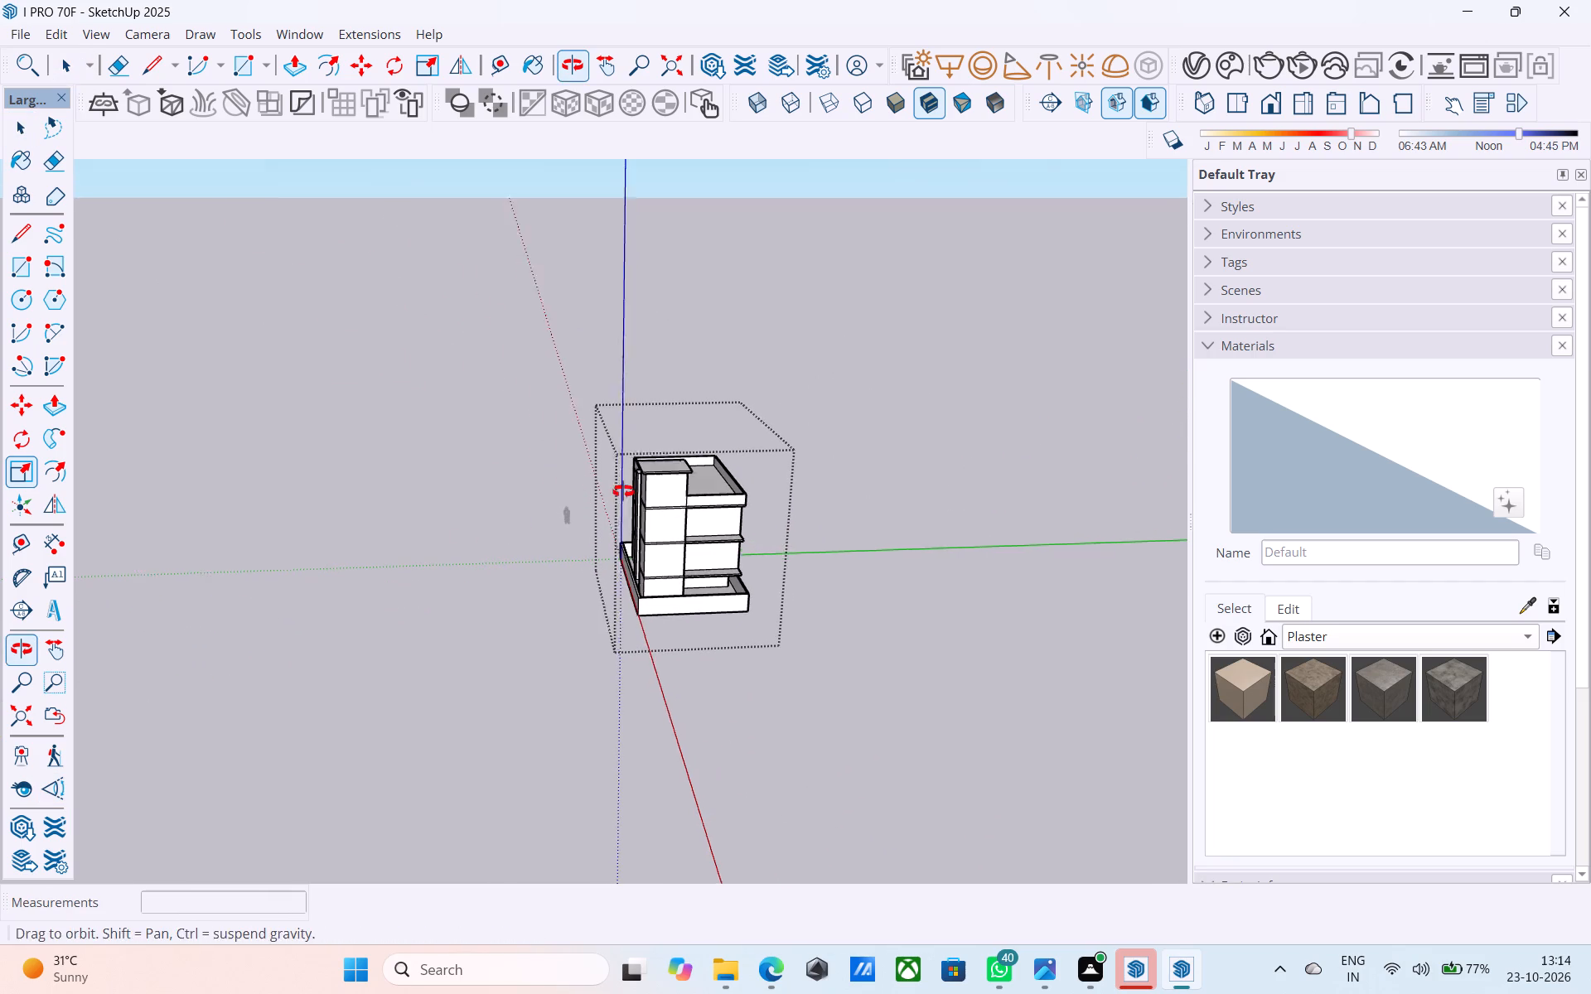
{"action": "middle_click_drag", "start_coordinate": [623, 491], "coordinate": [621, 490]}
{"action": "middle_click_drag", "start_coordinate": [613, 509], "coordinate": [614, 496]}
{"action": "middle_click_drag", "start_coordinate": [622, 563], "coordinate": [650, 564]}
{"action": "scroll", "coordinate": [684, 608], "scroll_direction": "up", "scroll_amount": 6}
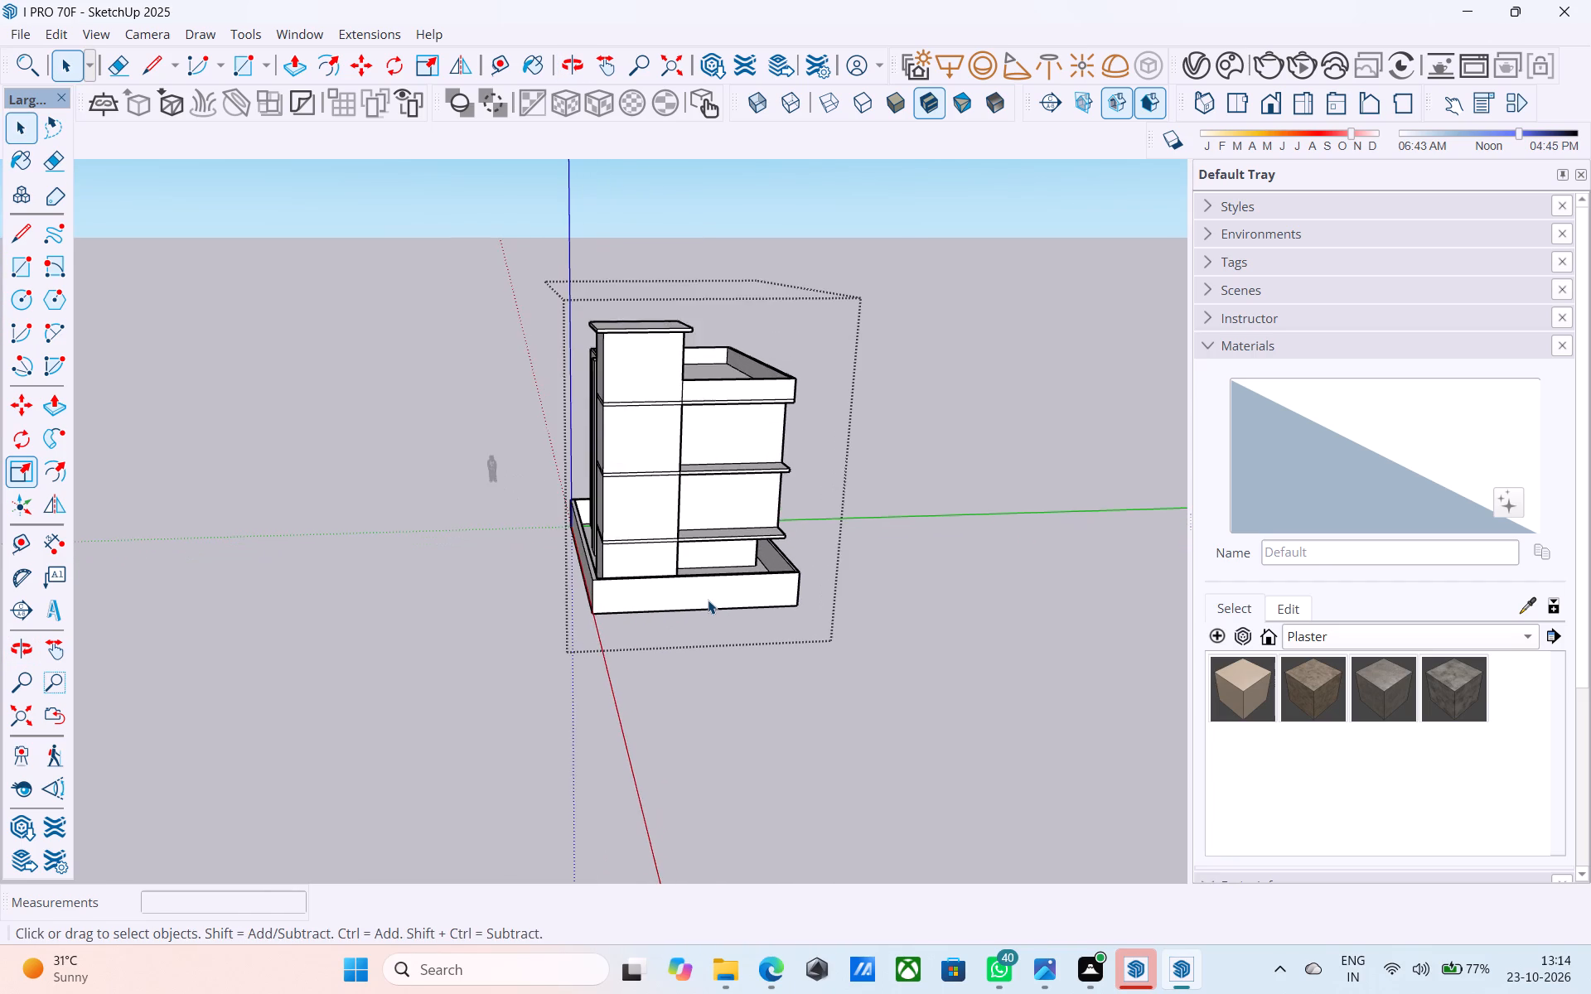
{"action": "scroll", "coordinate": [708, 600], "scroll_direction": "up", "scroll_amount": 7}
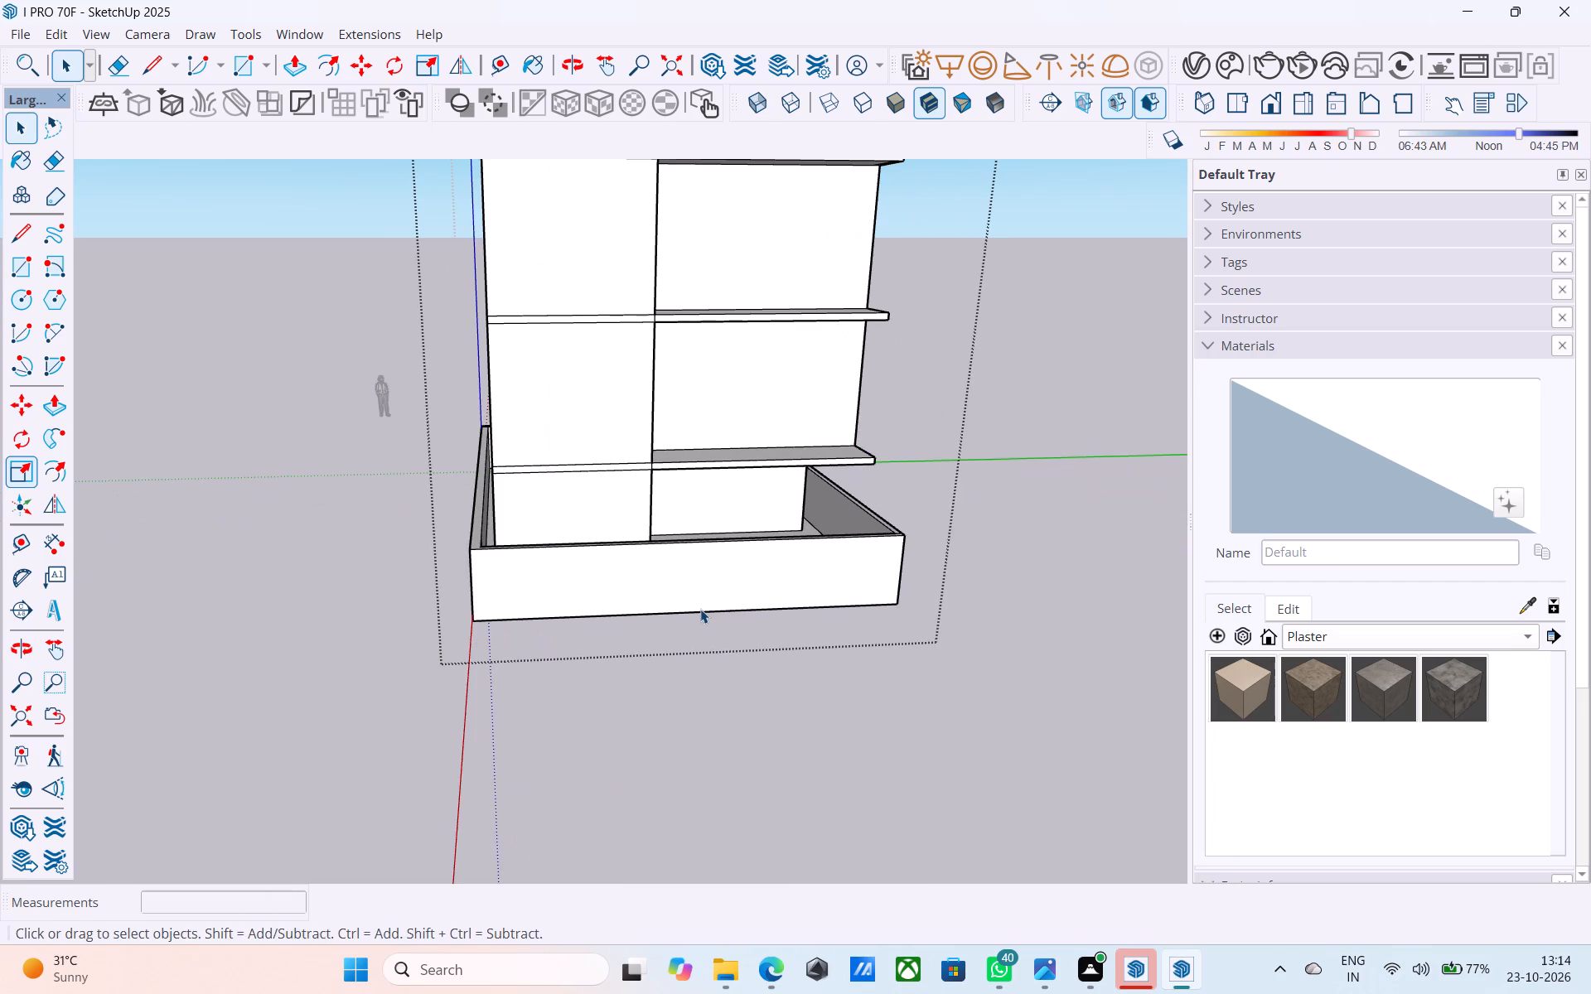
{"action": "middle_click_drag", "start_coordinate": [679, 595], "coordinate": [968, 826]}
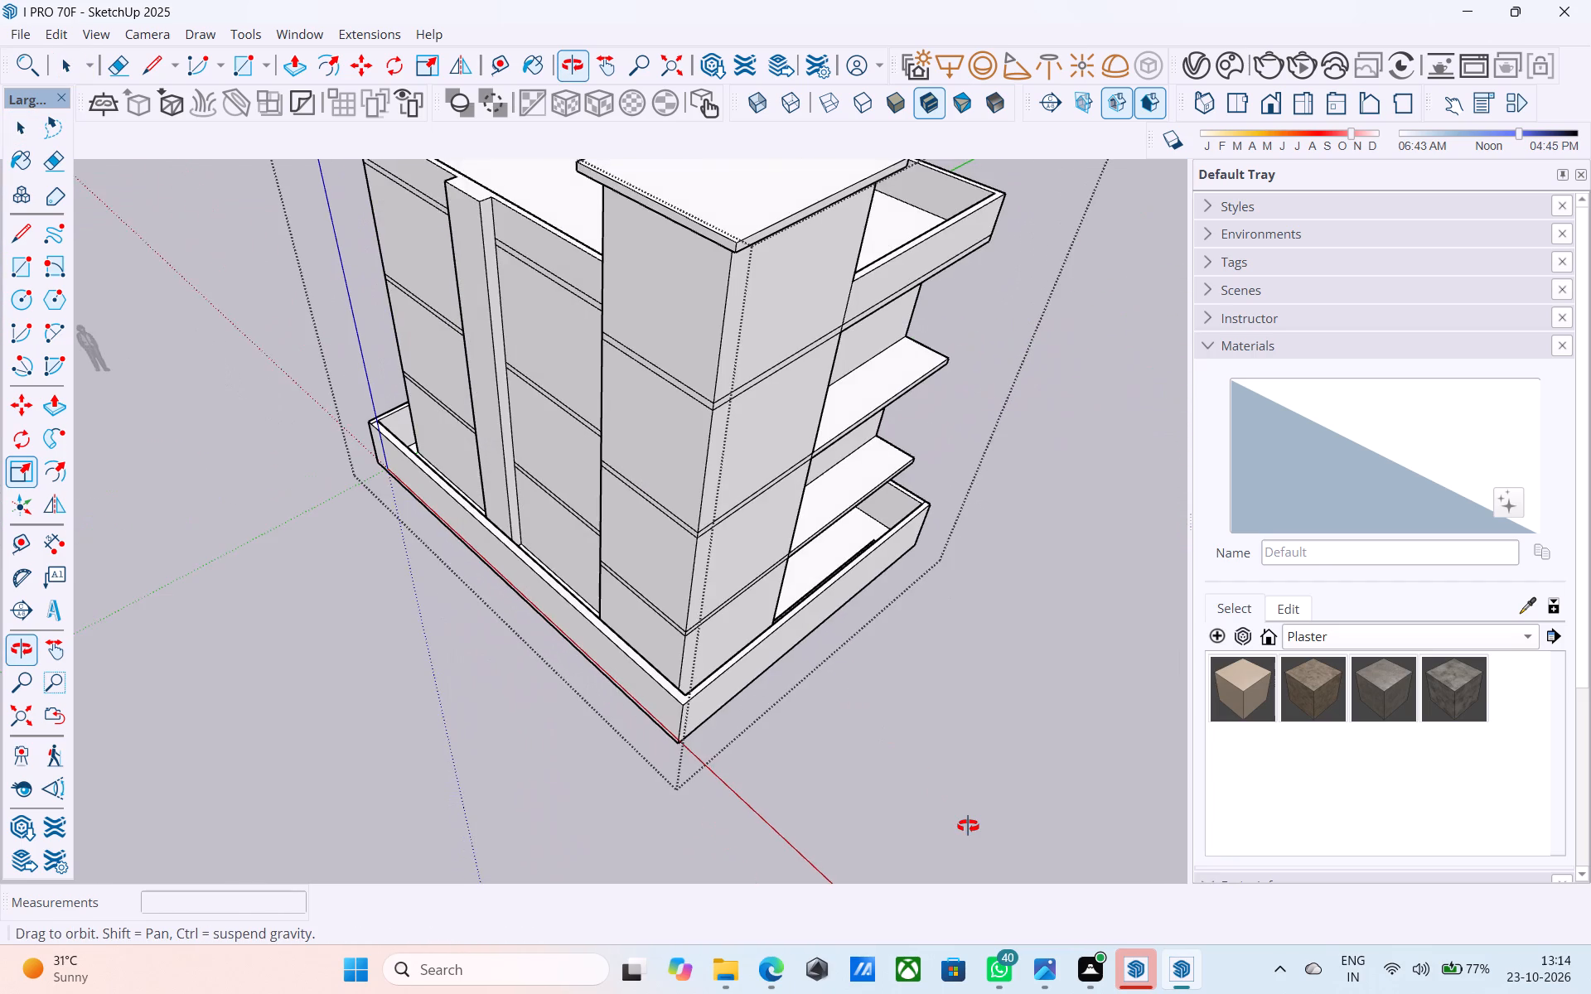
{"action": "middle_click_drag", "start_coordinate": [968, 826], "coordinate": [967, 824]}
{"action": "scroll", "coordinate": [969, 825], "scroll_direction": "up", "scroll_amount": 1}
{"action": "middle_click_drag", "start_coordinate": [852, 582], "coordinate": [851, 610], "text": "shift"}
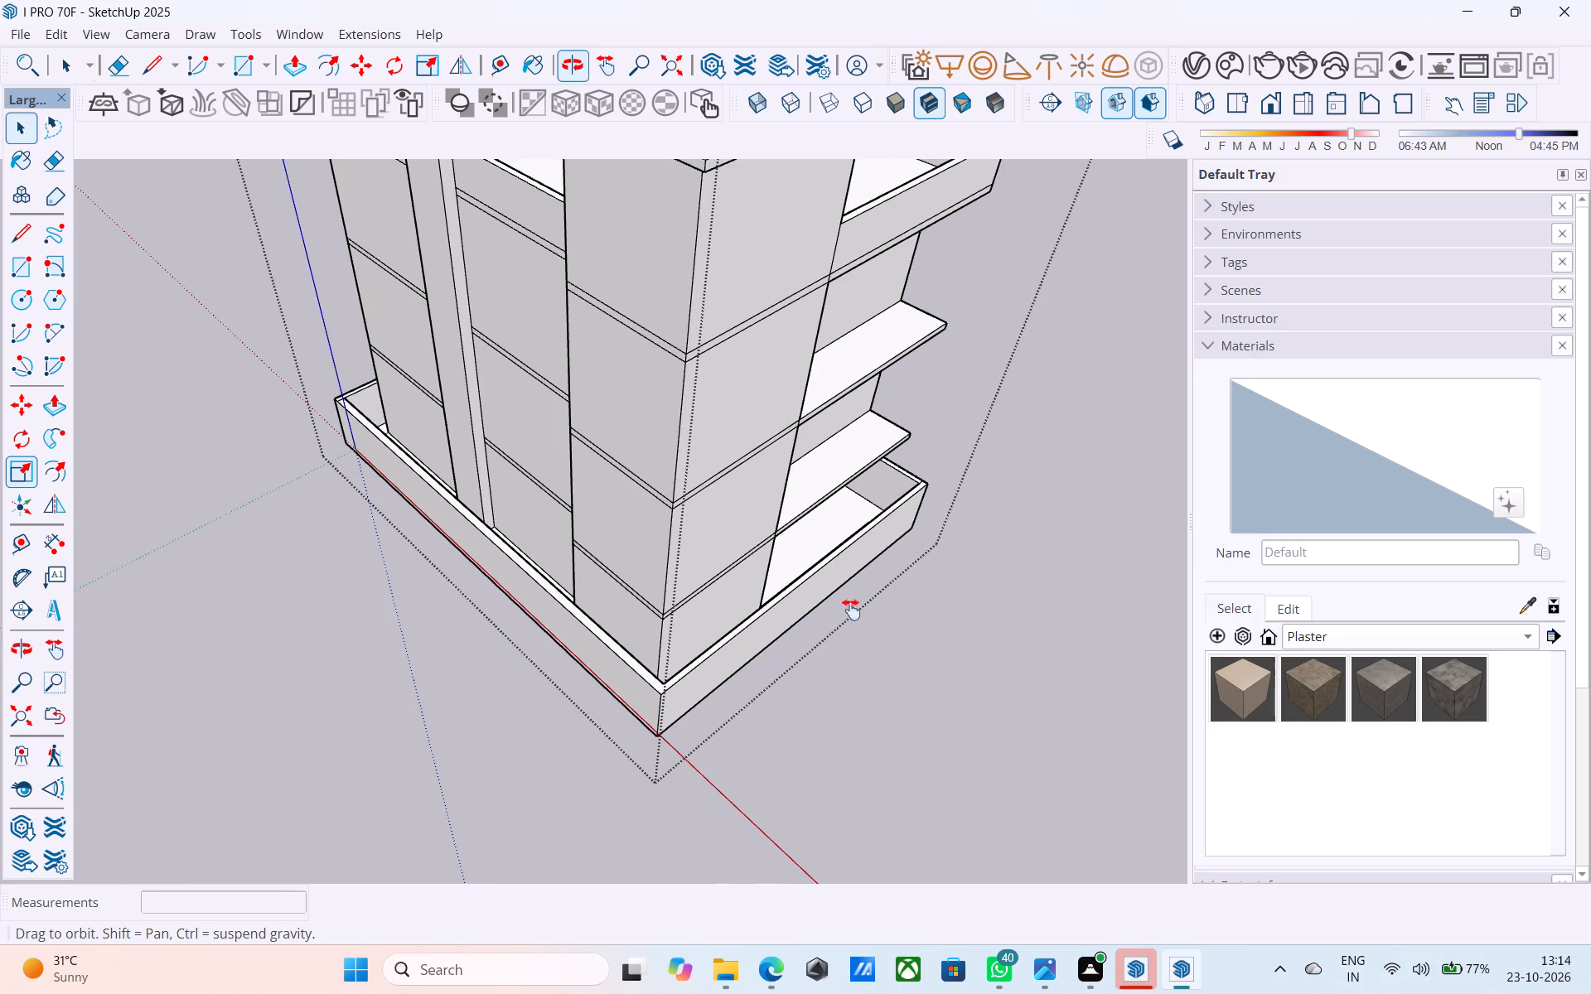
{"action": "middle_click_drag", "start_coordinate": [851, 610], "coordinate": [695, 673], "text": "shift"}
{"action": "middle_click_drag", "start_coordinate": [563, 552], "coordinate": [564, 601], "text": "shift"}
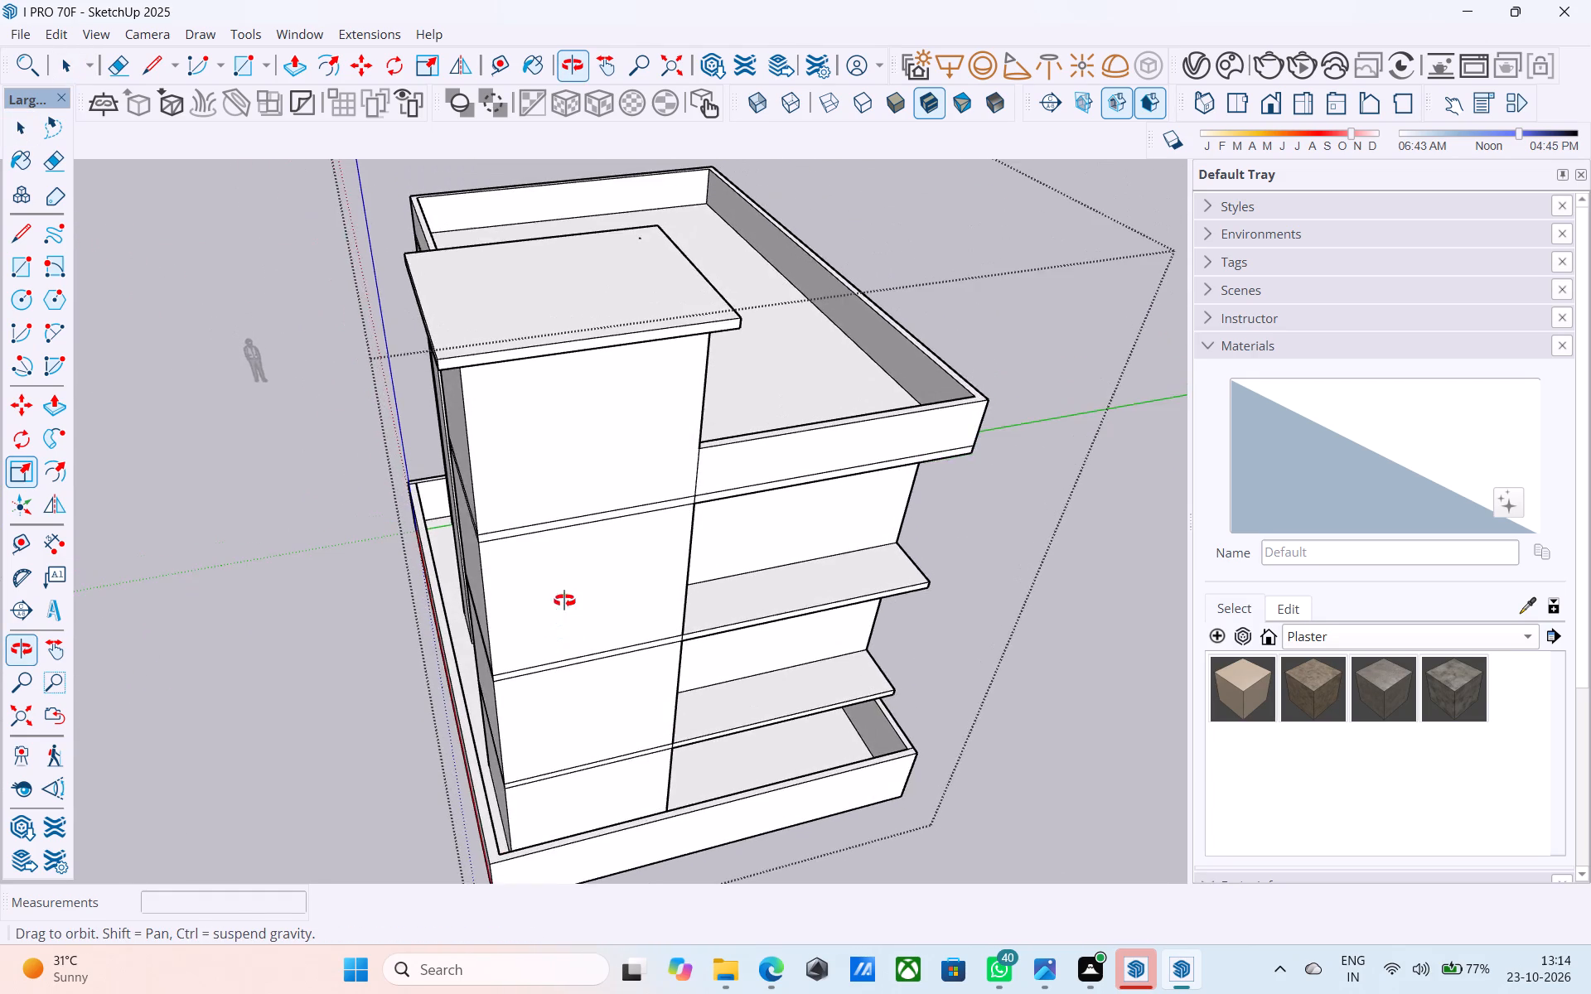
{"action": "middle_click_drag", "start_coordinate": [564, 601], "coordinate": [709, 591], "text": "shift"}
{"action": "middle_click_drag", "start_coordinate": [658, 668], "coordinate": [579, 776]}
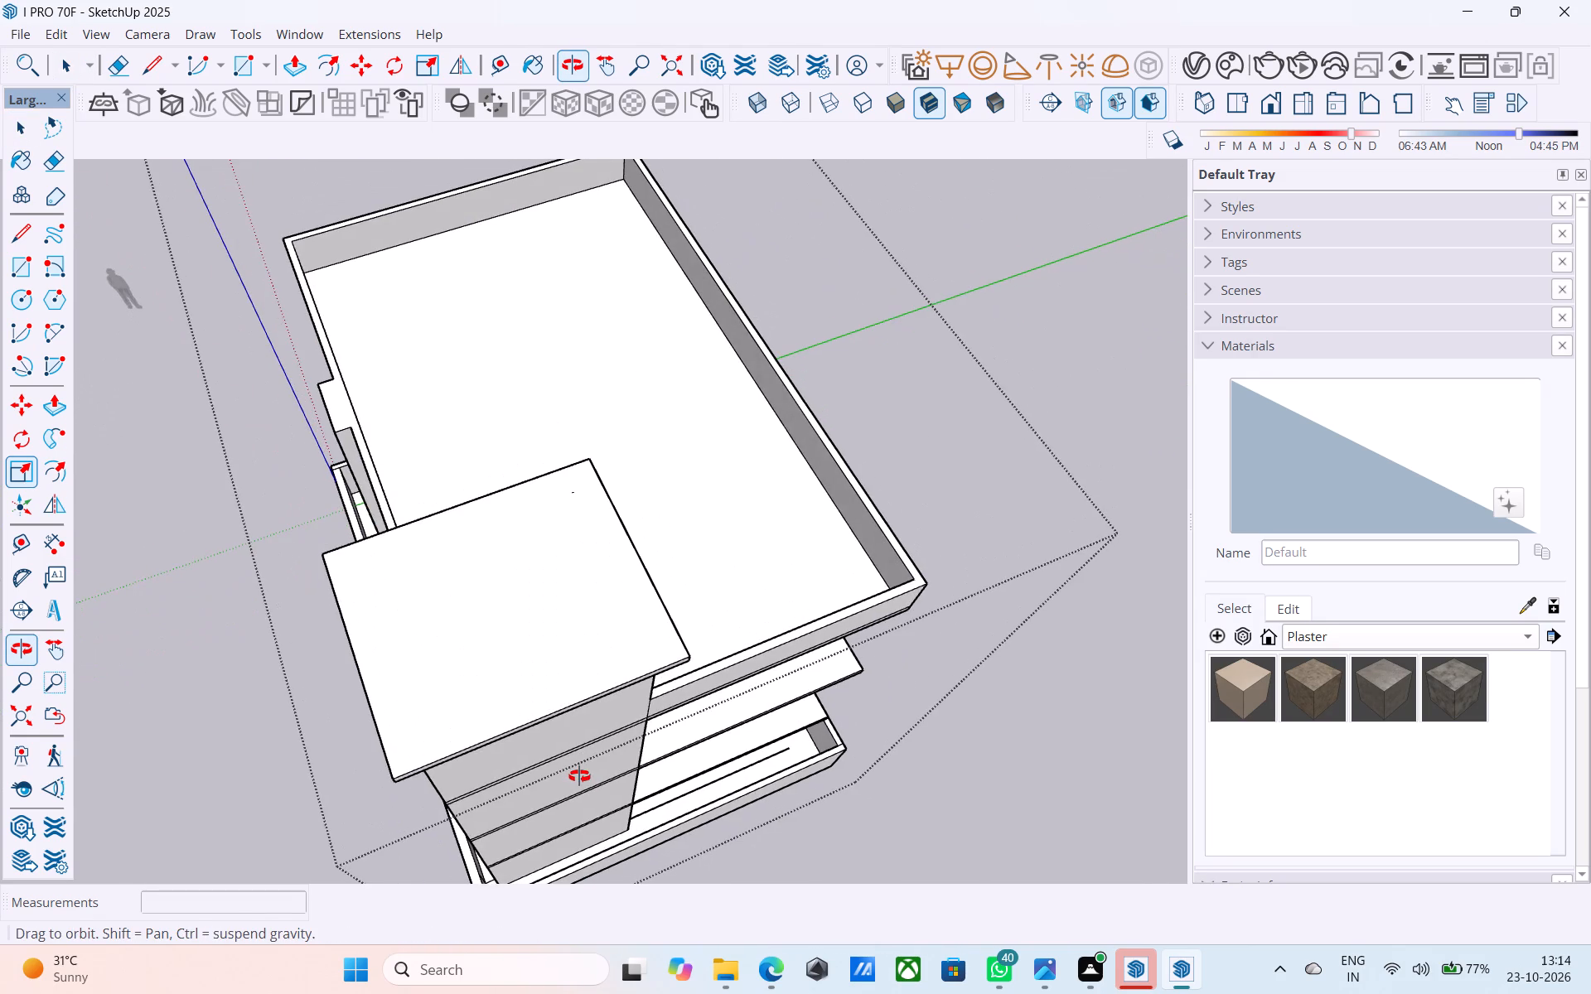
Erase the horizontal floor lines crossing the tower's plain front face.
{"action": "middle_click_drag", "start_coordinate": [579, 776], "coordinate": [606, 625]}
{"action": "scroll", "coordinate": [606, 625], "scroll_direction": "up", "scroll_amount": 1}
{"action": "key", "text": "e"}
{"action": "left_click_drag", "start_coordinate": [565, 490], "coordinate": [569, 495]}
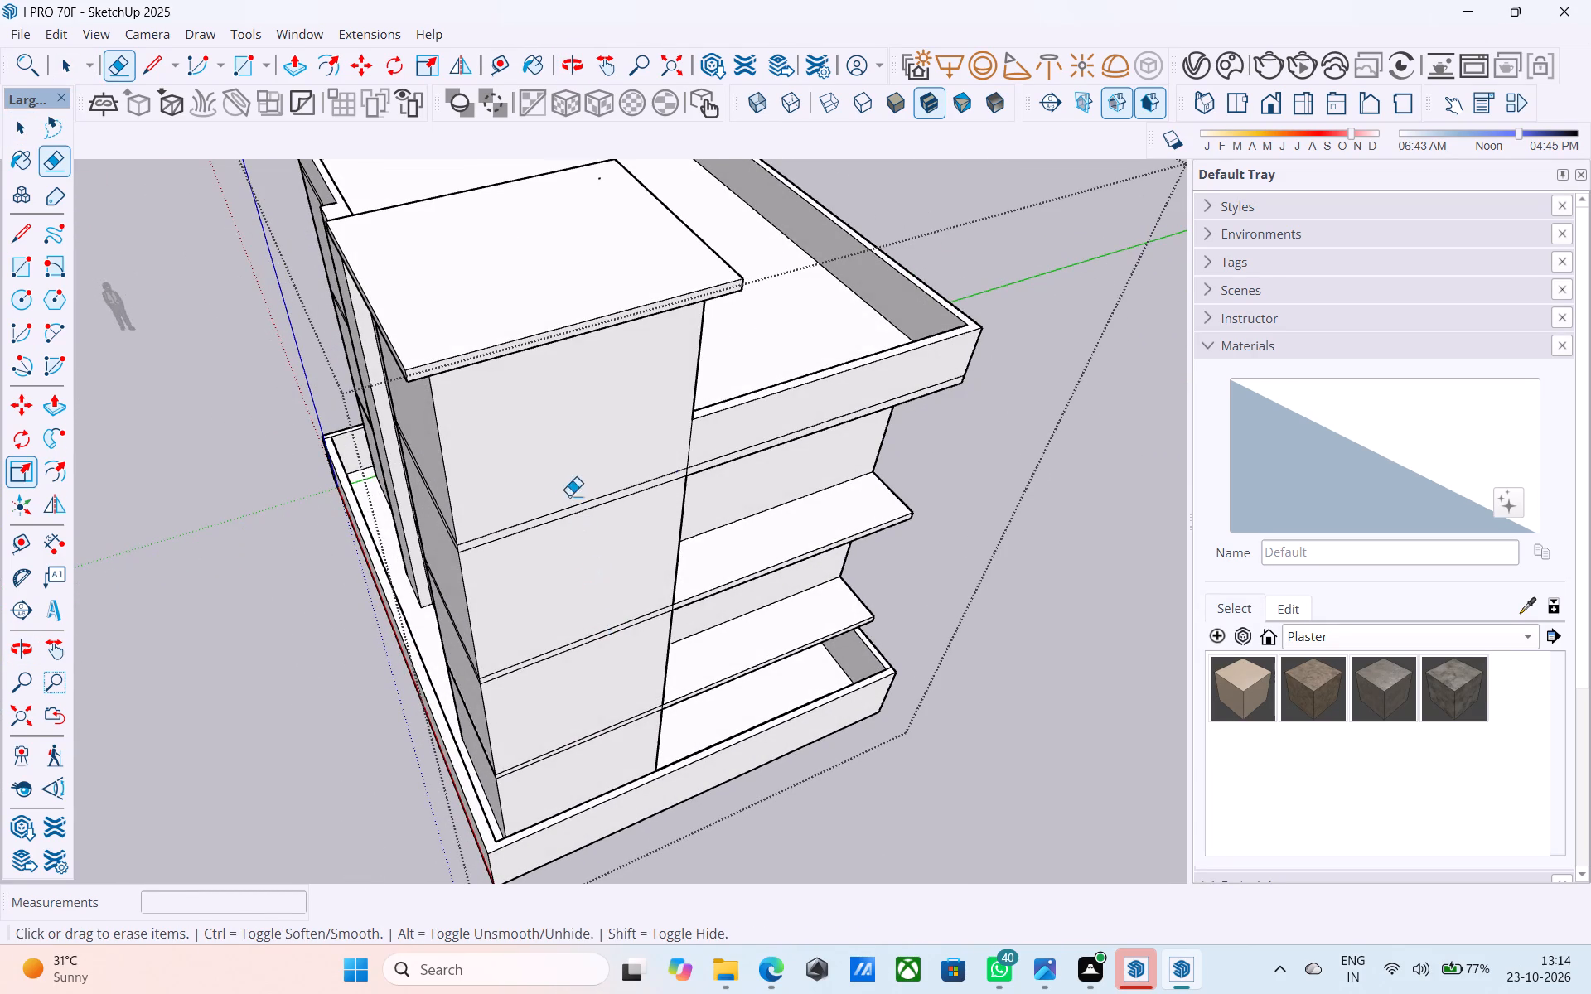
{"action": "left_click_drag", "start_coordinate": [569, 495], "coordinate": [582, 756]}
{"action": "left_click_drag", "start_coordinate": [492, 510], "coordinate": [504, 654]}
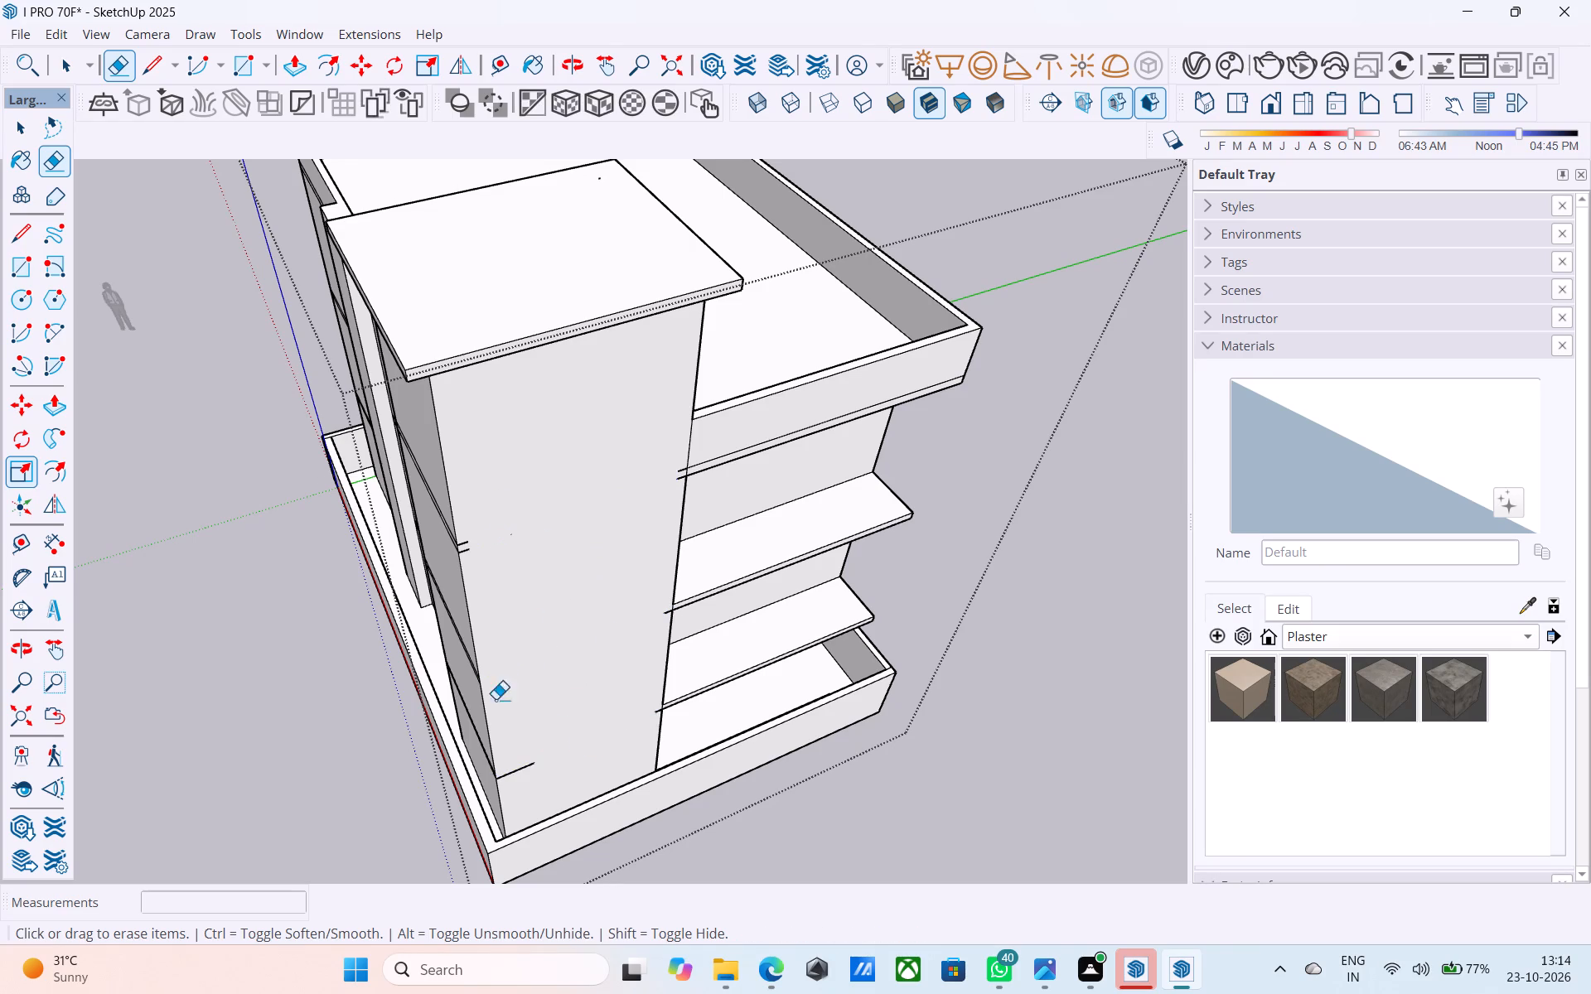
Erase the leftover floor-line stubs along the front face's outer vertical edge, on the side away from the balconies.
{"action": "left_click_drag", "start_coordinate": [513, 774], "coordinate": [520, 788]}
{"action": "left_click", "coordinate": [471, 547]}
{"action": "left_click_drag", "start_coordinate": [470, 547], "coordinate": [469, 547]}
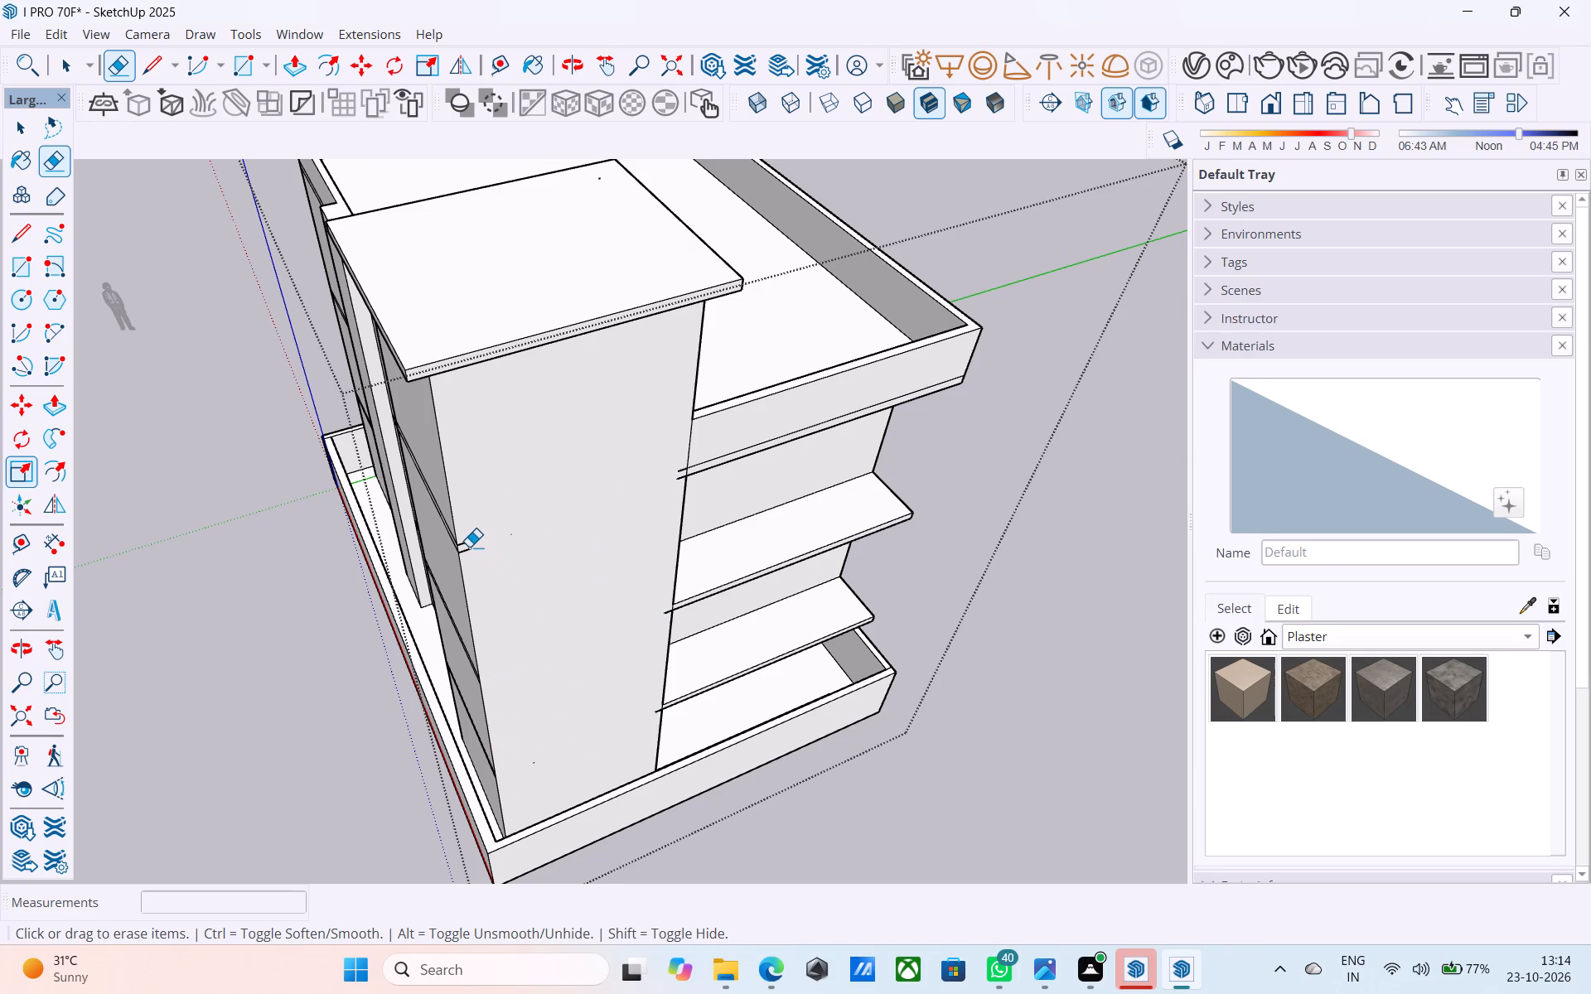
{"action": "left_click_drag", "start_coordinate": [469, 547], "coordinate": [471, 555]}
{"action": "left_click", "coordinate": [469, 546]}
{"action": "left_click_drag", "start_coordinate": [467, 545], "coordinate": [465, 558]}
{"action": "scroll", "coordinate": [463, 559], "scroll_direction": "up", "scroll_amount": 4}
{"action": "middle_click", "coordinate": [463, 559]}
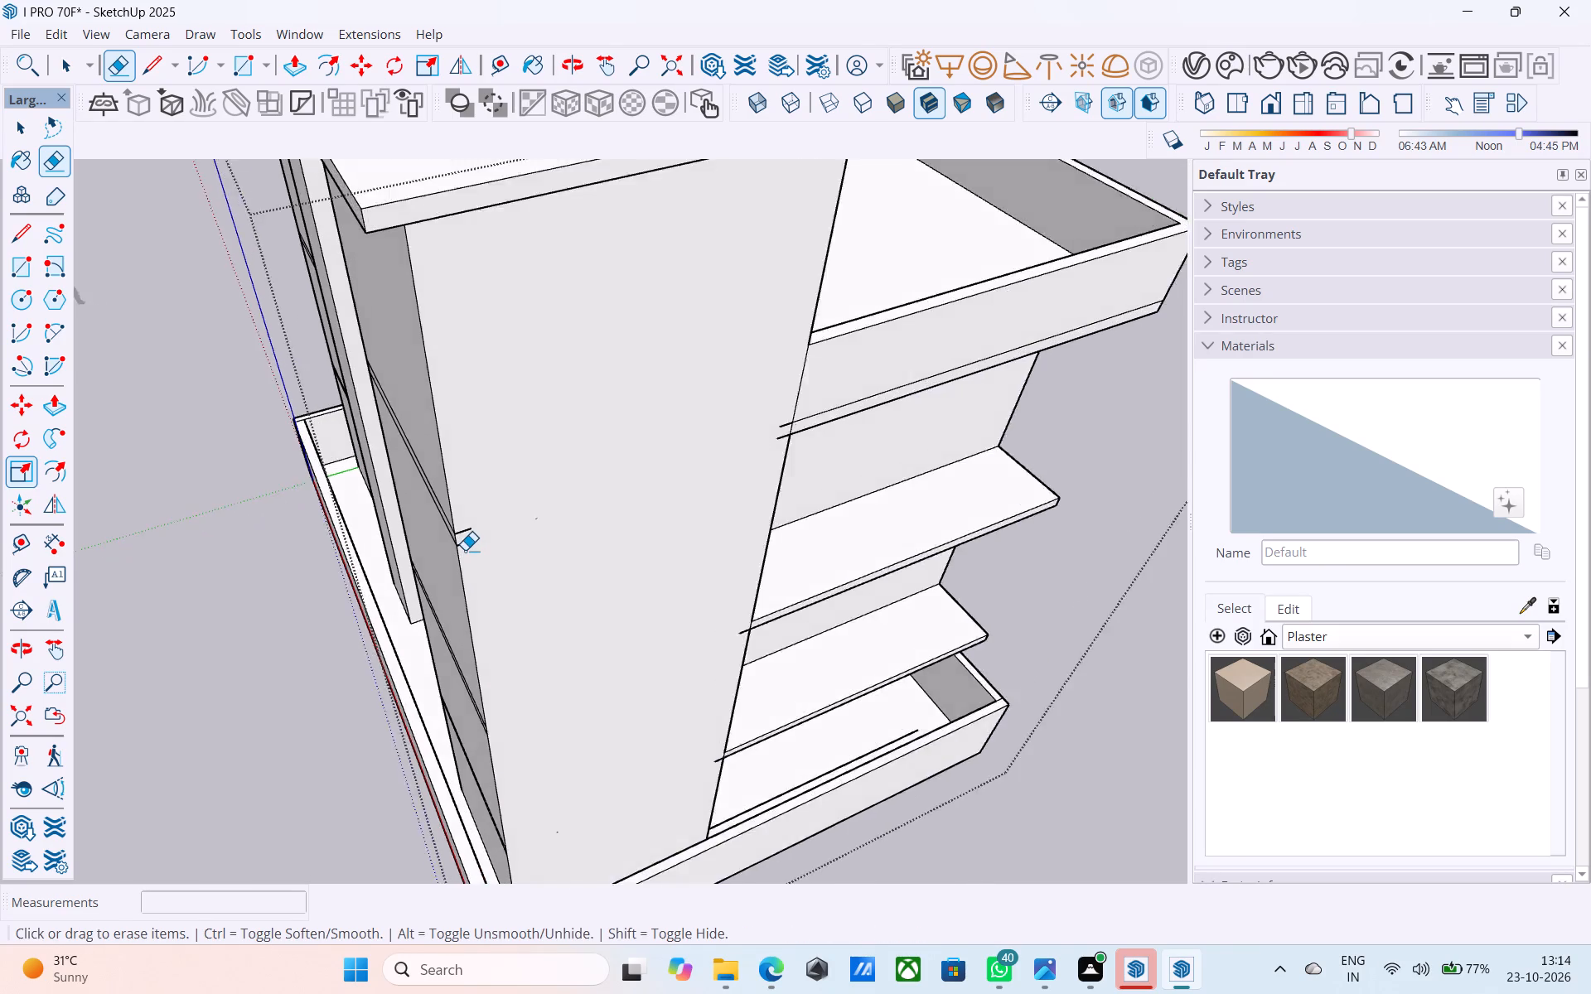
{"action": "scroll", "coordinate": [465, 550], "scroll_direction": "up", "scroll_amount": 5}
{"action": "left_click", "coordinate": [457, 518]}
{"action": "left_click_drag", "start_coordinate": [460, 523], "coordinate": [469, 552]}
{"action": "scroll", "coordinate": [459, 538], "scroll_direction": "down", "scroll_amount": 6}
{"action": "middle_click", "coordinate": [459, 538]}
Erase the remaining floor-line stubs on the tower's front face along the vertical edge beside the balcony slabs.
{"action": "middle_click_drag", "start_coordinate": [684, 518], "coordinate": [674, 516]}
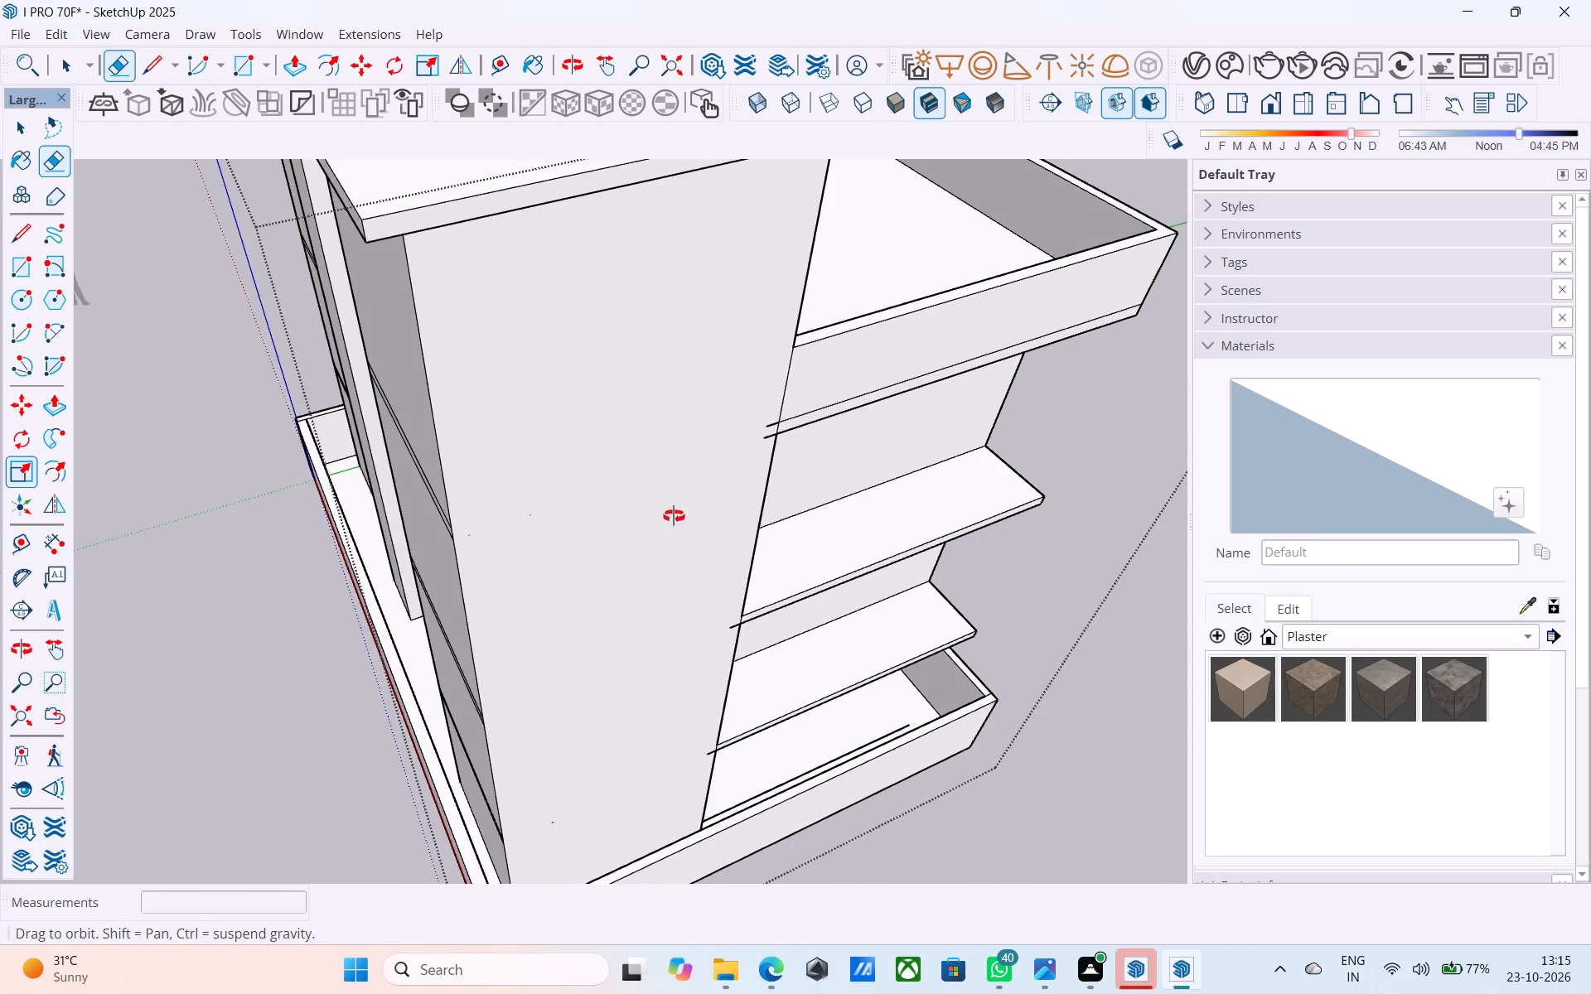
{"action": "middle_click_drag", "start_coordinate": [674, 516], "coordinate": [386, 436]}
{"action": "scroll", "coordinate": [713, 467], "scroll_direction": "up", "scroll_amount": 8}
{"action": "left_click_drag", "start_coordinate": [660, 376], "coordinate": [663, 387]}
{"action": "left_click_drag", "start_coordinate": [663, 389], "coordinate": [652, 436]}
{"action": "scroll", "coordinate": [631, 377], "scroll_direction": "down", "scroll_amount": 3}
{"action": "scroll", "coordinate": [631, 377], "scroll_direction": "up", "scroll_amount": 1}
{"action": "scroll", "coordinate": [631, 376], "scroll_direction": "down", "scroll_amount": 12}
{"action": "scroll", "coordinate": [639, 580], "scroll_direction": "up", "scroll_amount": 9}
{"action": "left_click_drag", "start_coordinate": [602, 563], "coordinate": [600, 580]}
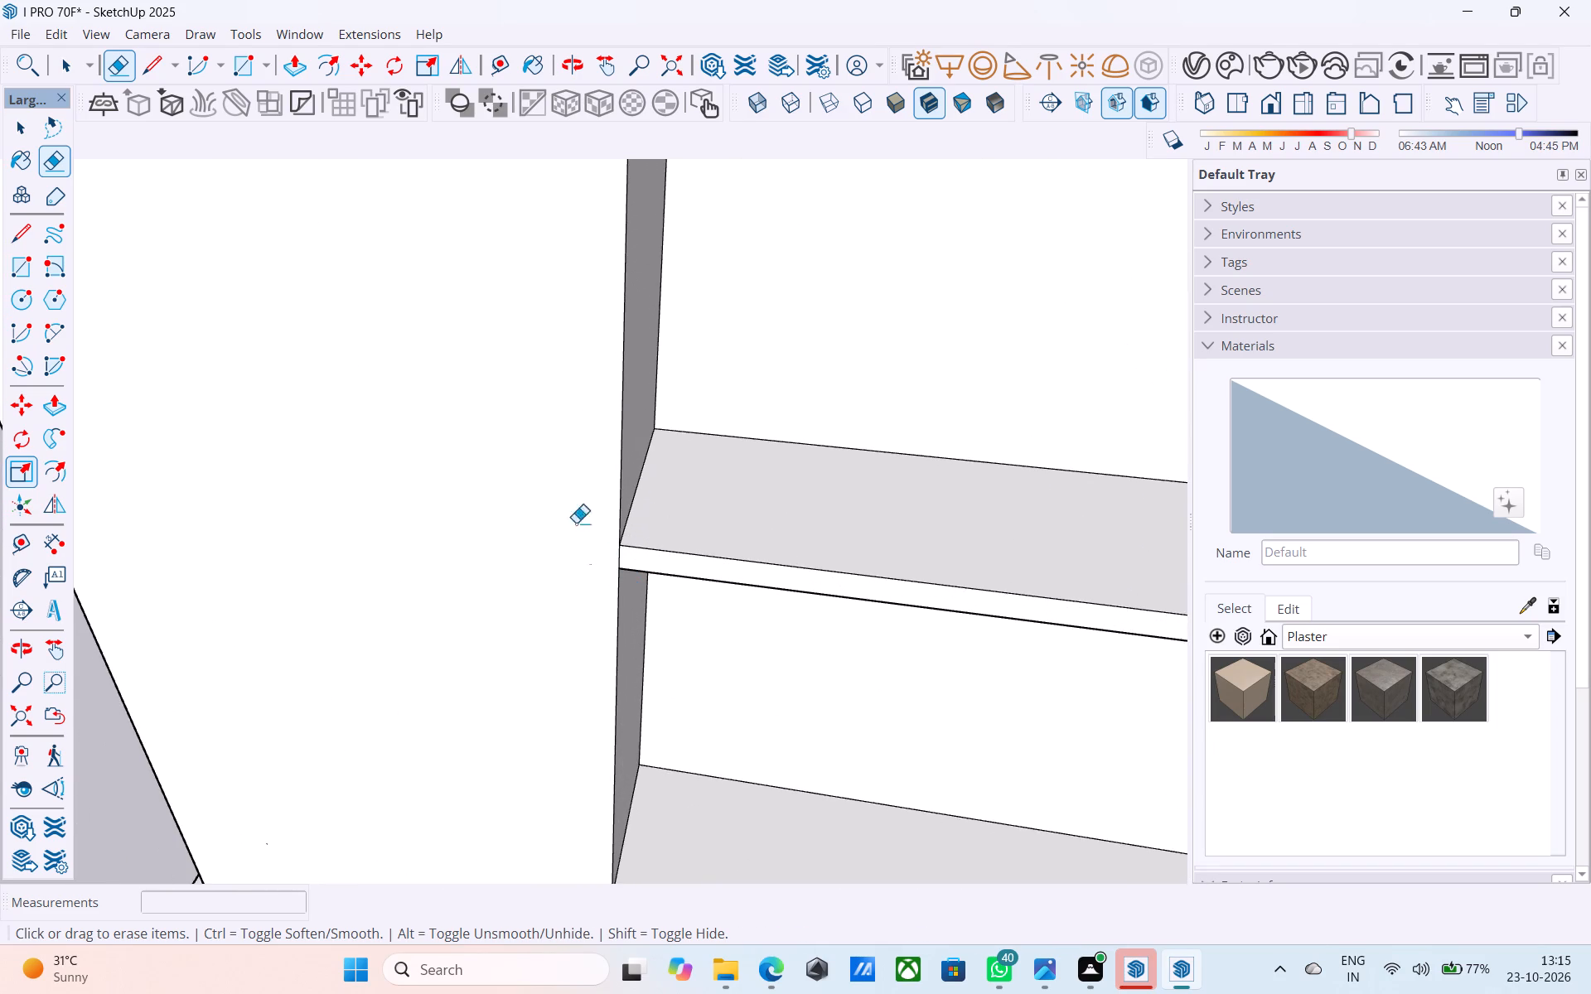
{"action": "scroll", "coordinate": [569, 433], "scroll_direction": "down", "scroll_amount": 11}
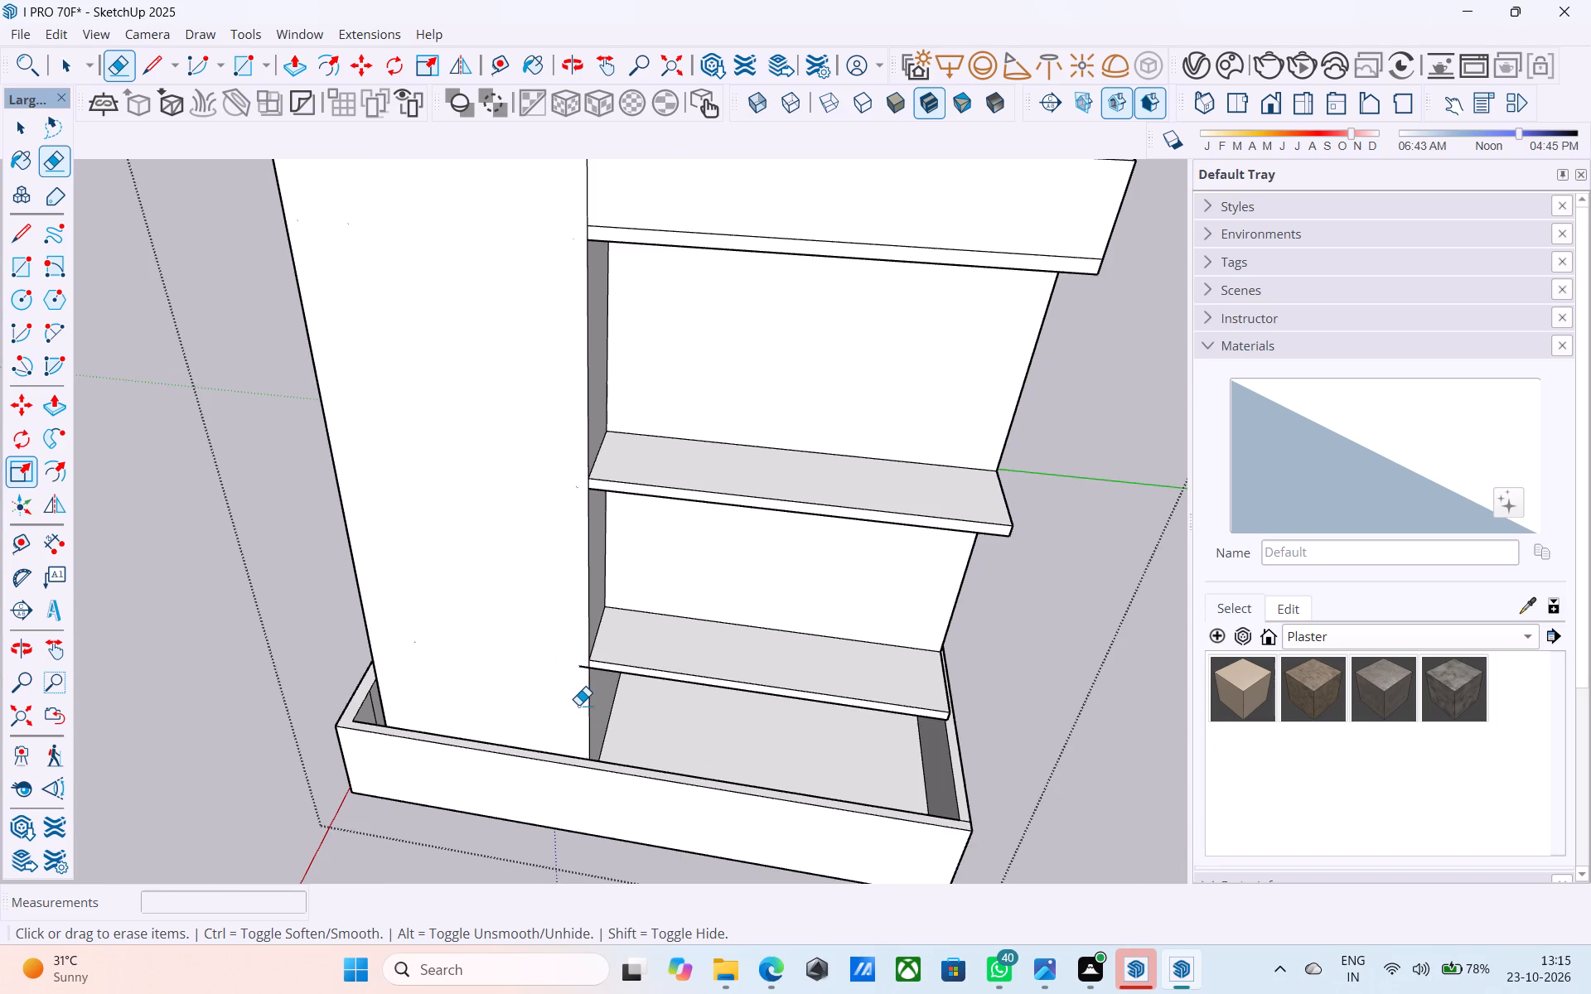
{"action": "scroll", "coordinate": [578, 705], "scroll_direction": "up", "scroll_amount": 12}
{"action": "left_click", "coordinate": [582, 583]}
{"action": "scroll", "coordinate": [581, 590], "scroll_direction": "down", "scroll_amount": 8}
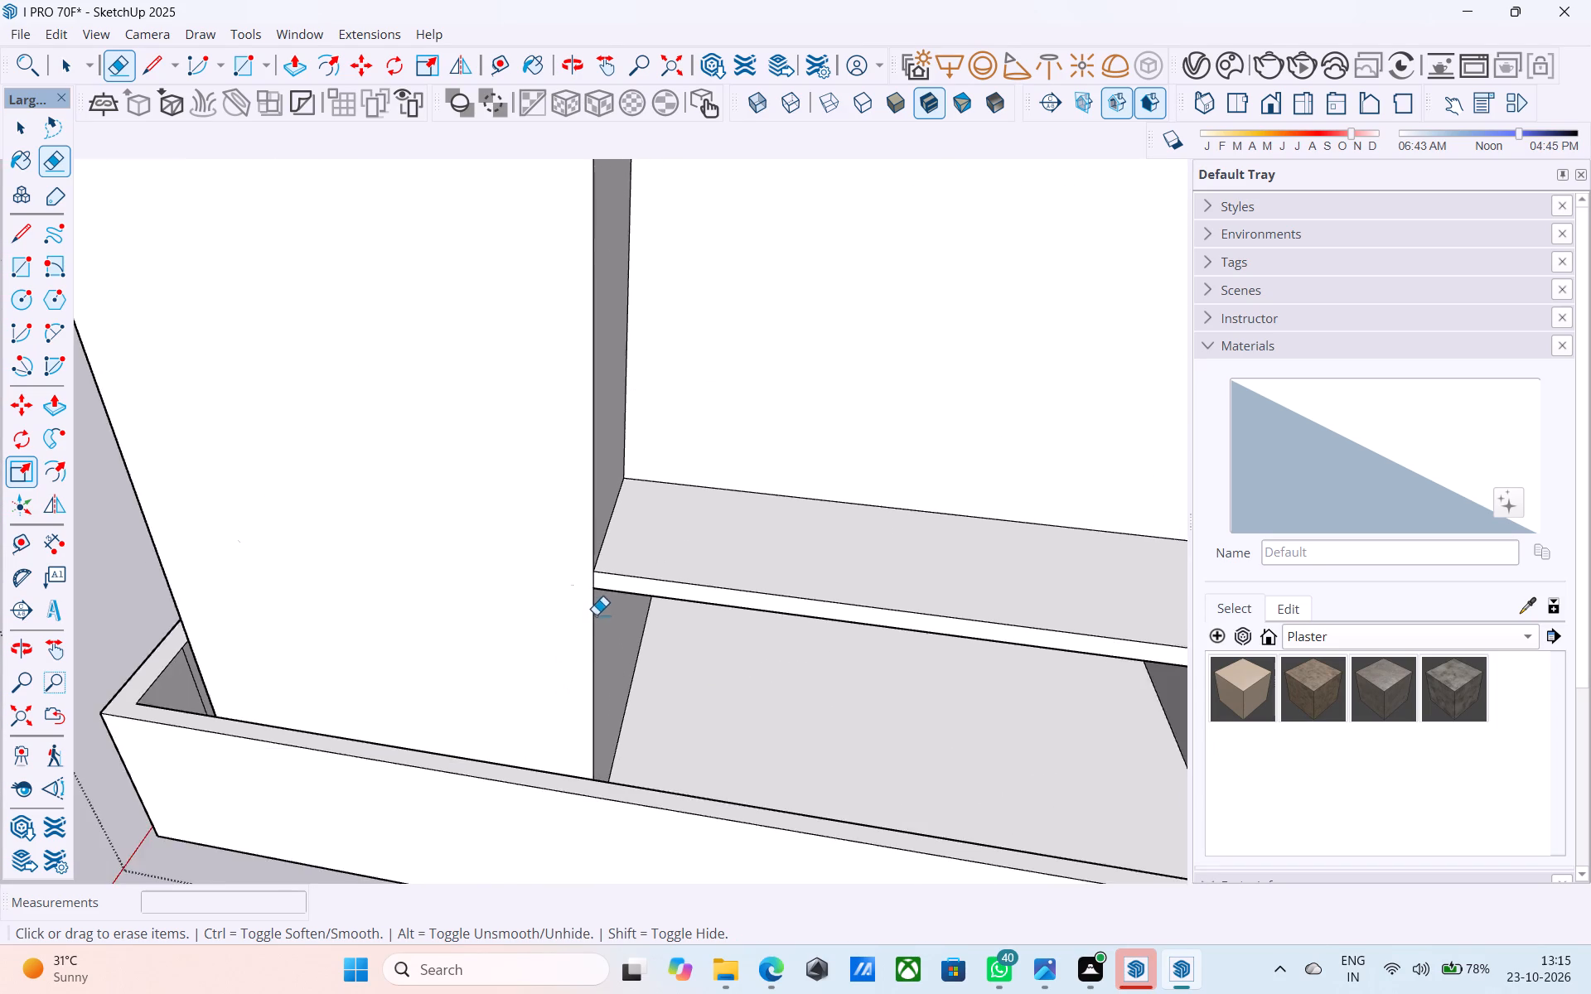
{"action": "scroll", "coordinate": [596, 615], "scroll_direction": "down", "scroll_amount": 16}
Pull the tower's full-height front face outward 1' with Push/Pull.
{"action": "middle_click_drag", "start_coordinate": [599, 630], "coordinate": [820, 648]}
{"action": "key", "text": "space"}
{"action": "left_click", "coordinate": [743, 581]}
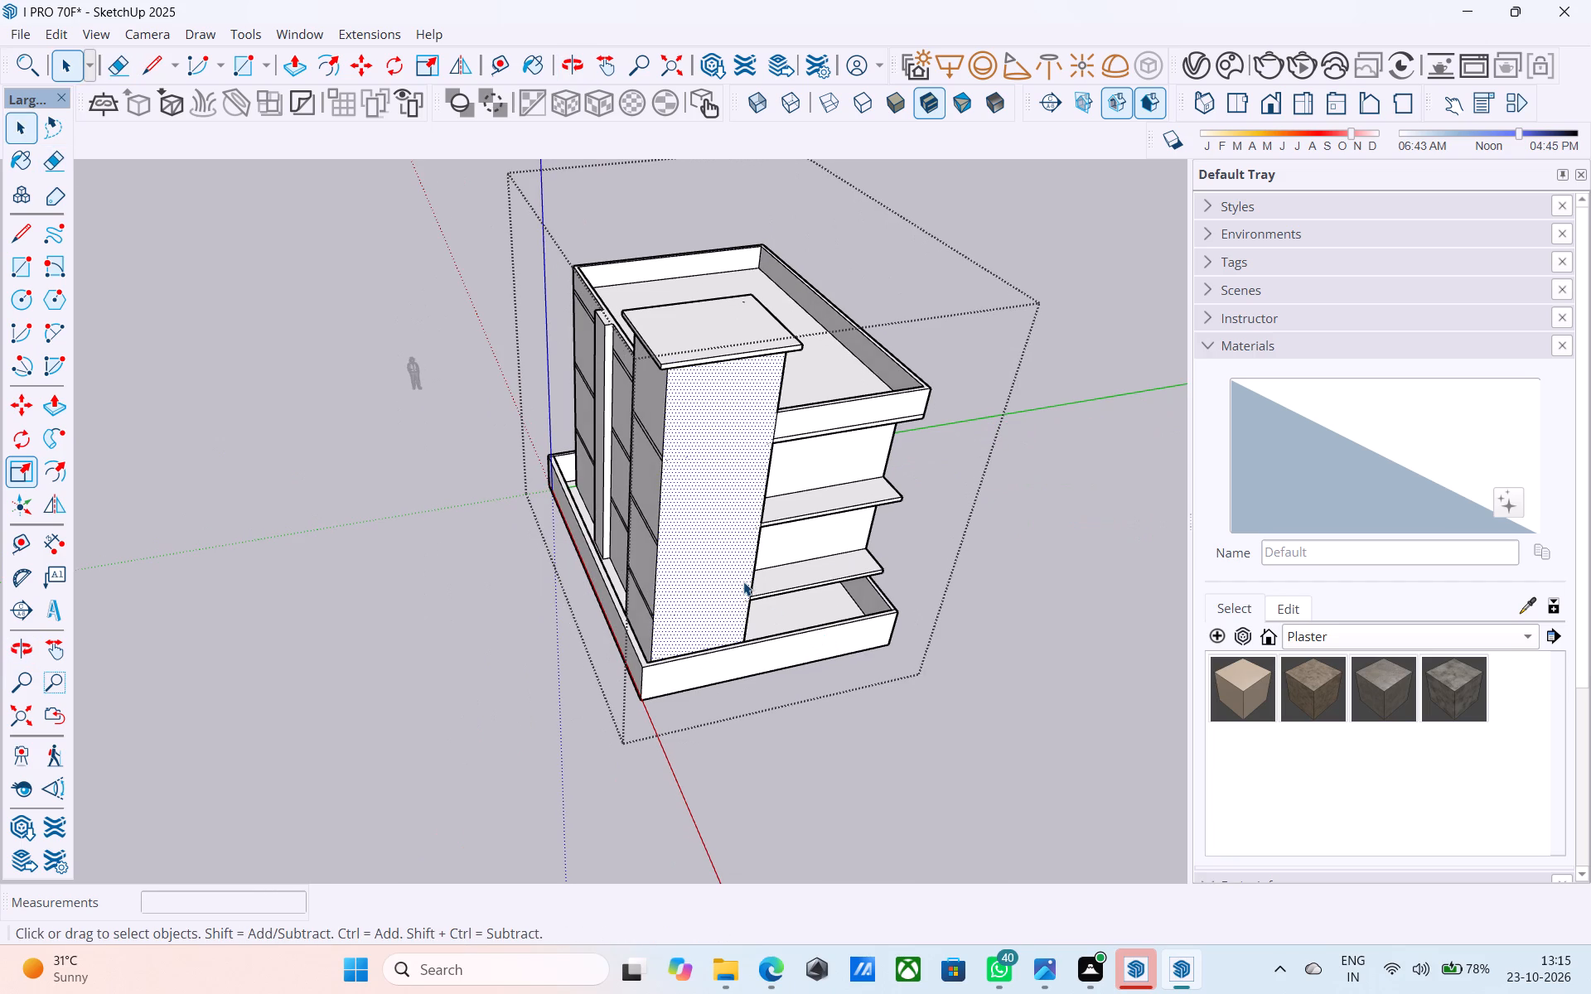
{"action": "key", "text": "p"}
{"action": "left_click", "coordinate": [723, 591]}
{"action": "left_click", "coordinate": [709, 673]}
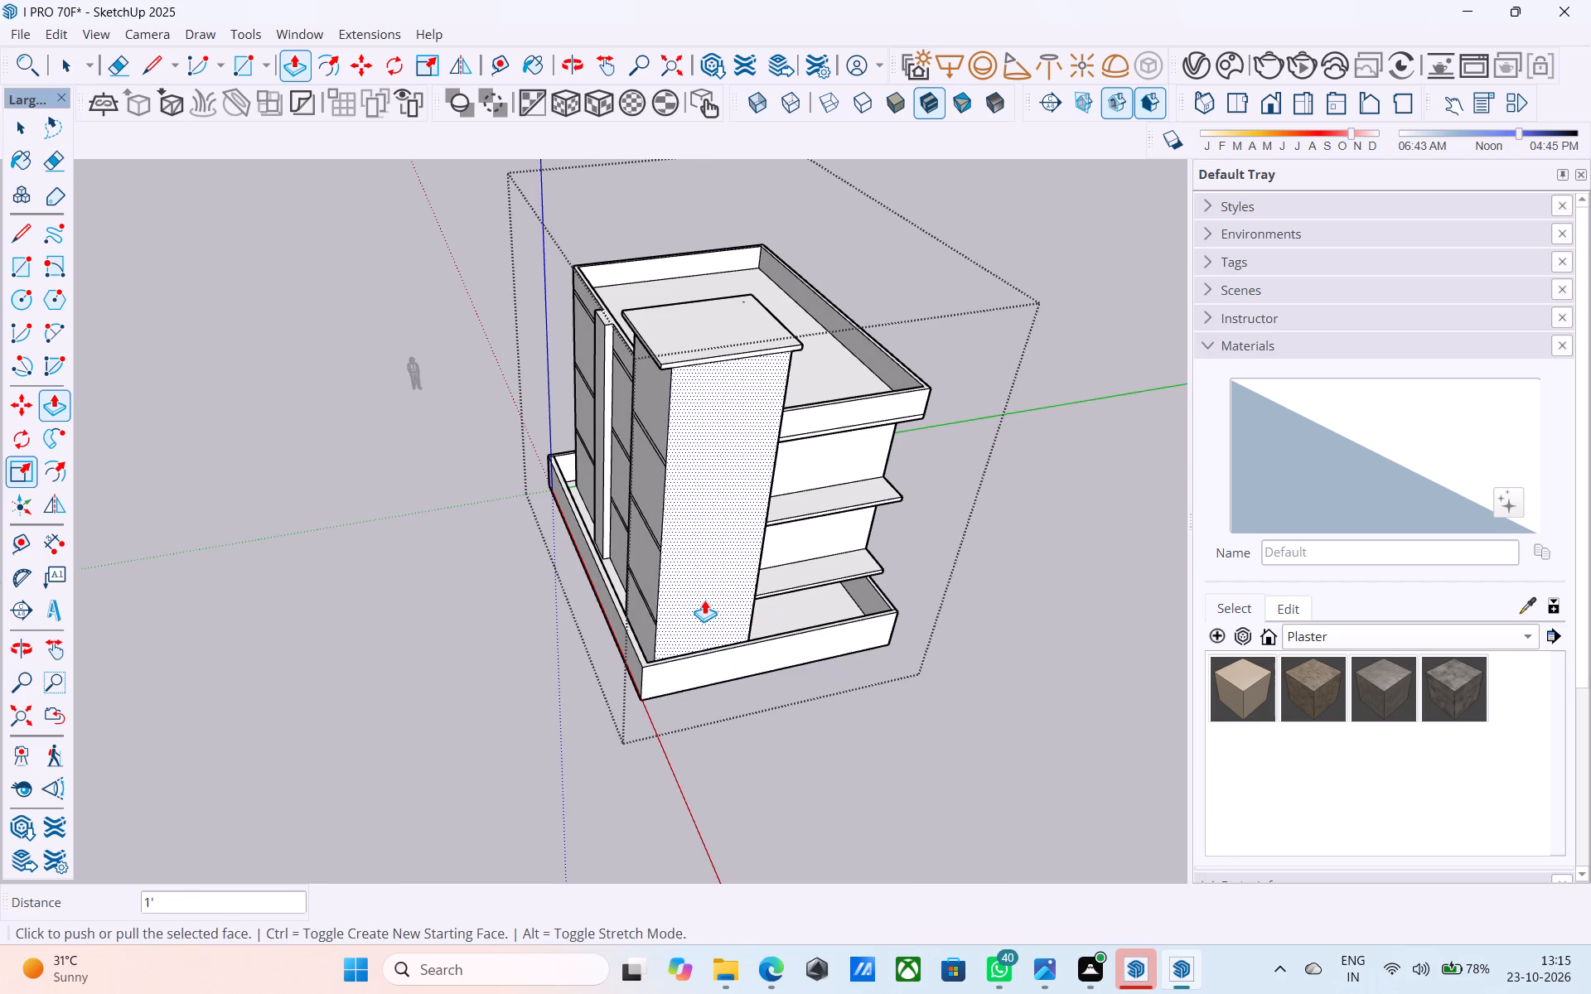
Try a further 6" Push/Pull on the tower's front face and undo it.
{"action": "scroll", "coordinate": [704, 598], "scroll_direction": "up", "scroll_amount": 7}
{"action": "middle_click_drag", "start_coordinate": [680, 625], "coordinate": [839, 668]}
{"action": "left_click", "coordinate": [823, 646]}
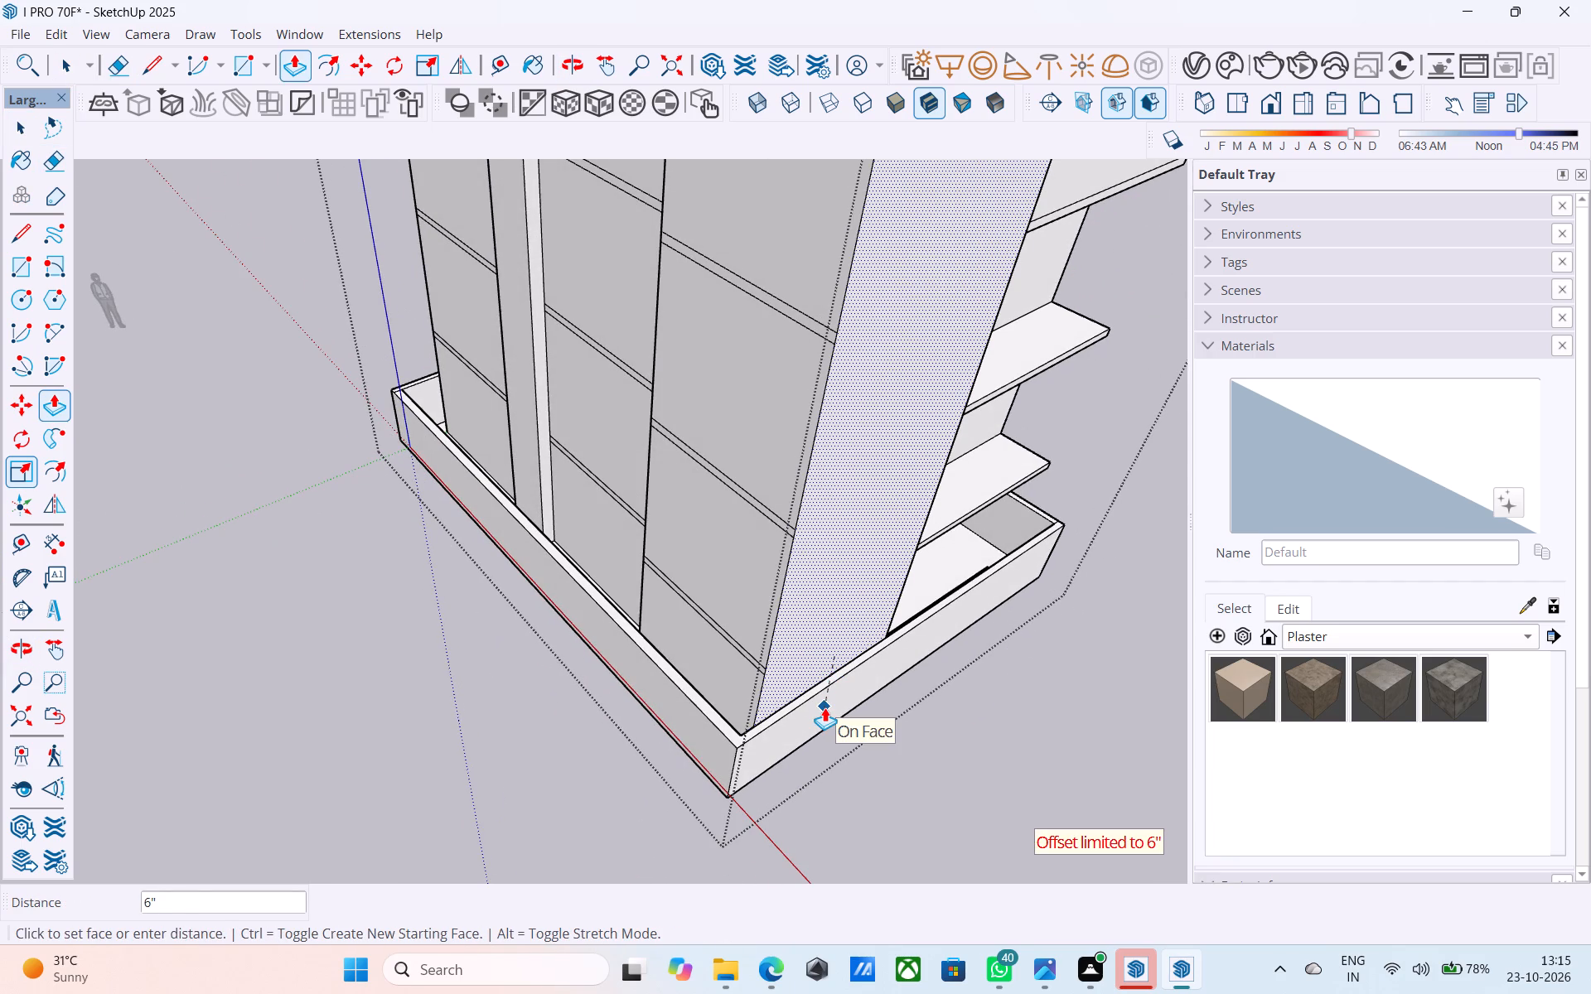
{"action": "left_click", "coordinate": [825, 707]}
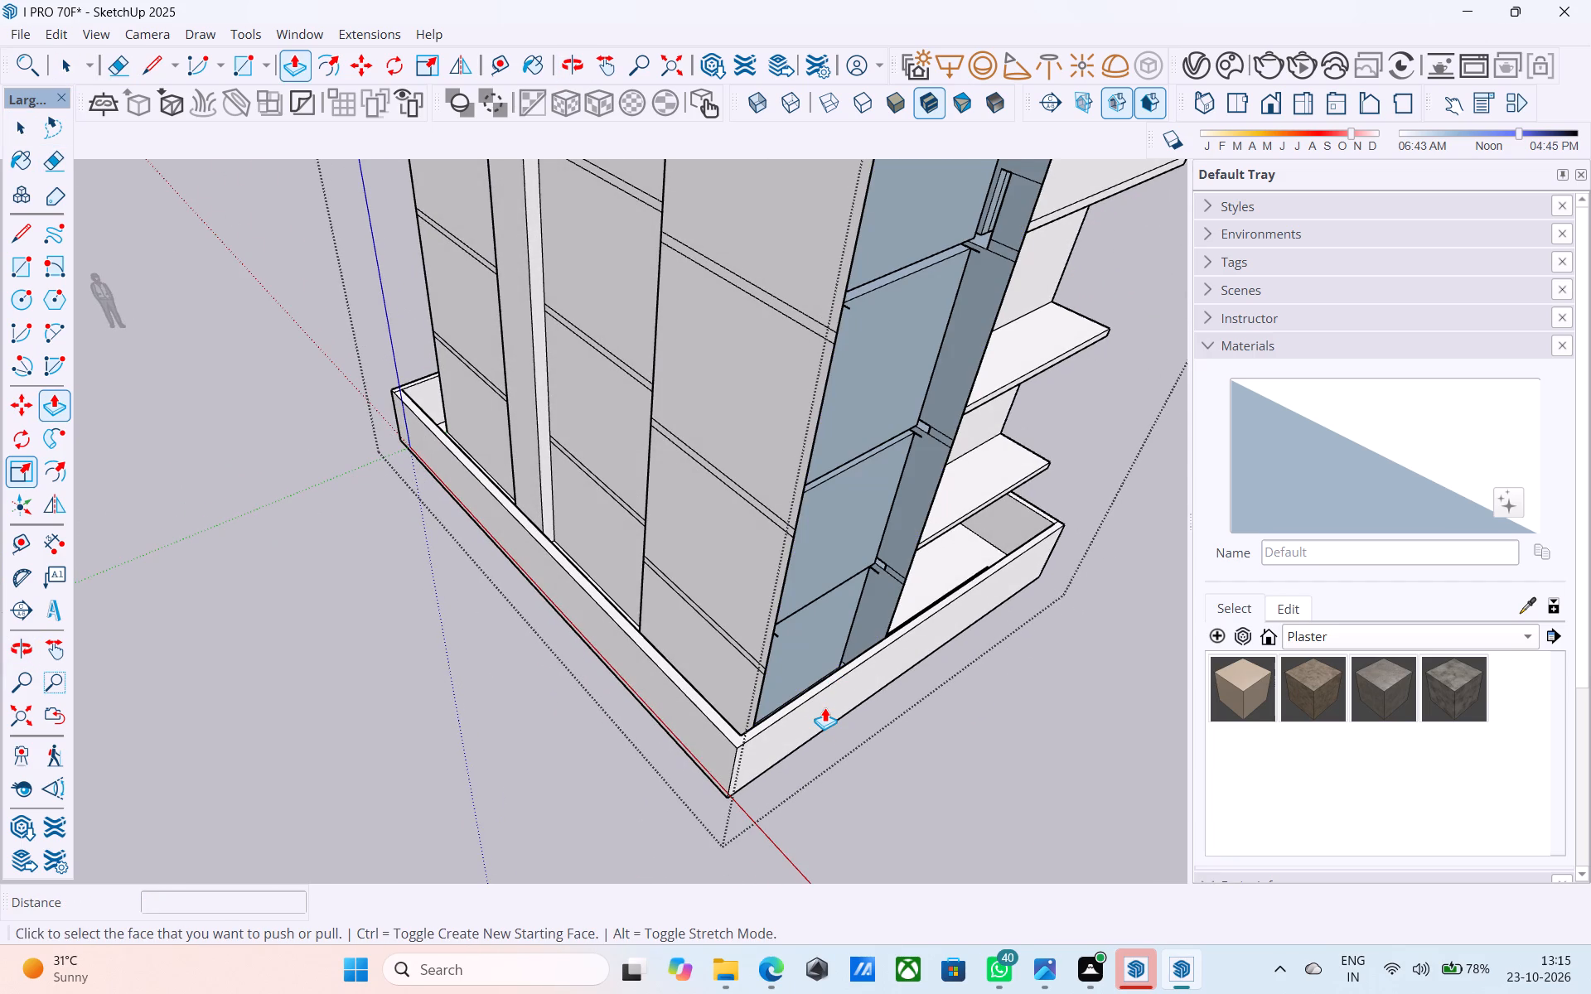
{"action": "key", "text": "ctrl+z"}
Examine the tower's base, front face and the stacked balconies from several sides.
{"action": "scroll", "coordinate": [822, 700], "scroll_direction": "up", "scroll_amount": 9}
{"action": "middle_click_drag", "start_coordinate": [785, 690], "coordinate": [1076, 676]}
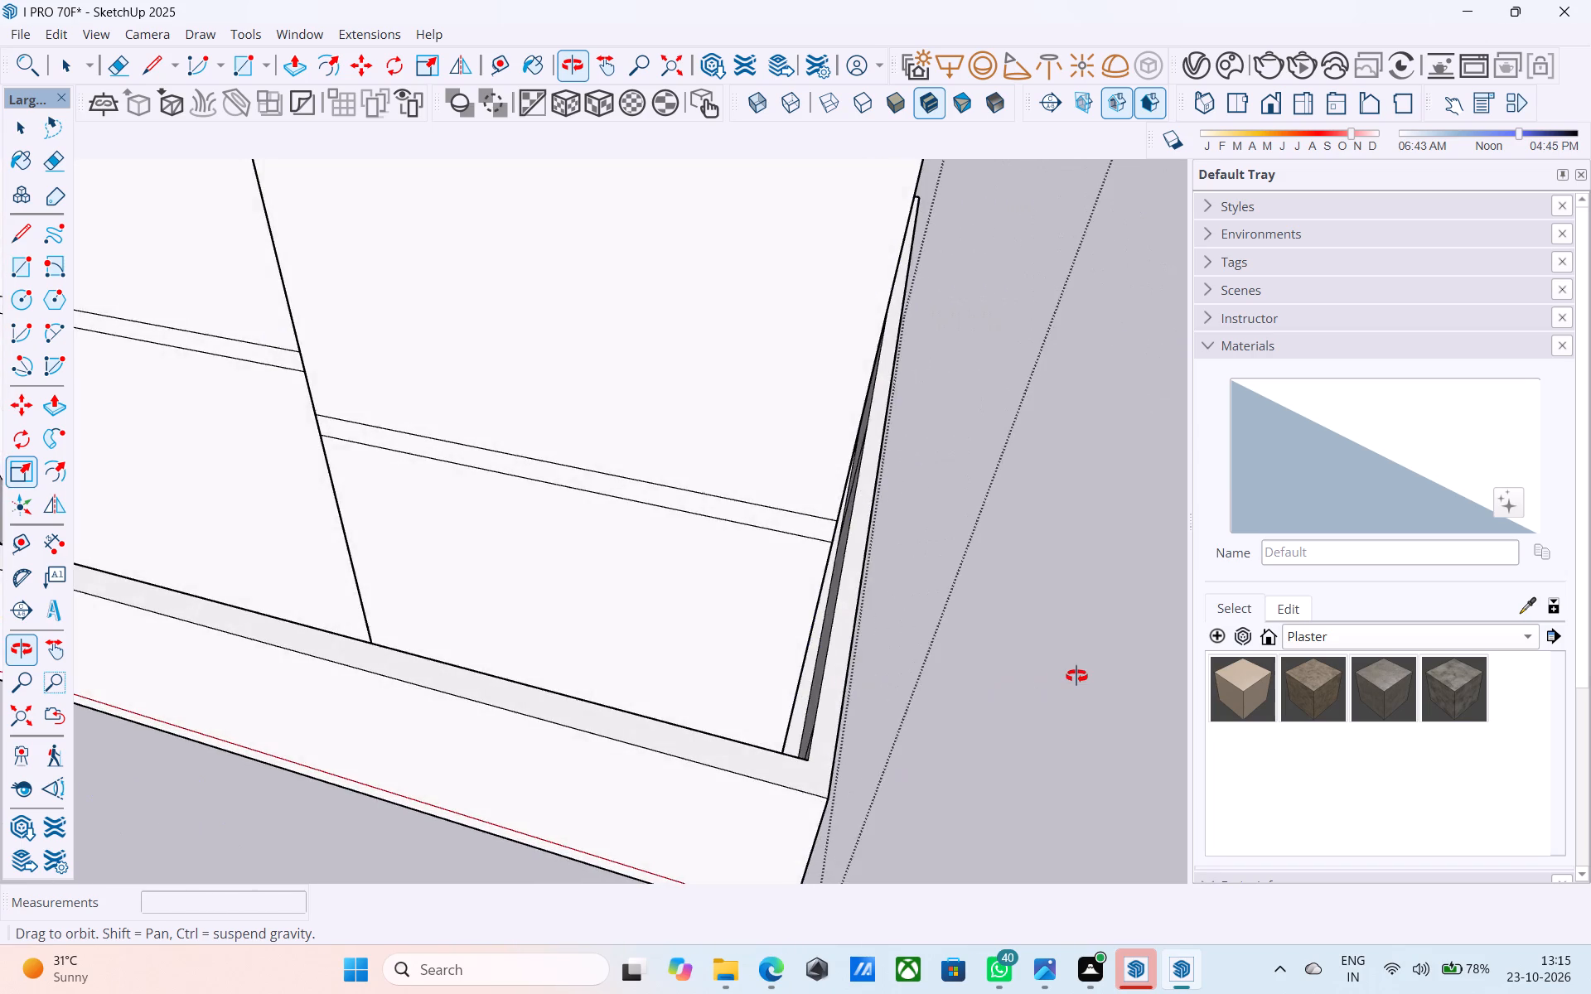
{"action": "middle_click_drag", "start_coordinate": [1076, 676], "coordinate": [555, 577]}
{"action": "scroll", "coordinate": [898, 653], "scroll_direction": "up", "scroll_amount": 1}
{"action": "key", "text": "space"}
{"action": "scroll", "coordinate": [482, 574], "scroll_direction": "down", "scroll_amount": 11}
{"action": "middle_click_drag", "start_coordinate": [578, 591], "coordinate": [812, 614]}
{"action": "middle_click_drag", "start_coordinate": [776, 591], "coordinate": [342, 582]}
{"action": "middle_click_drag", "start_coordinate": [413, 542], "coordinate": [430, 630]}
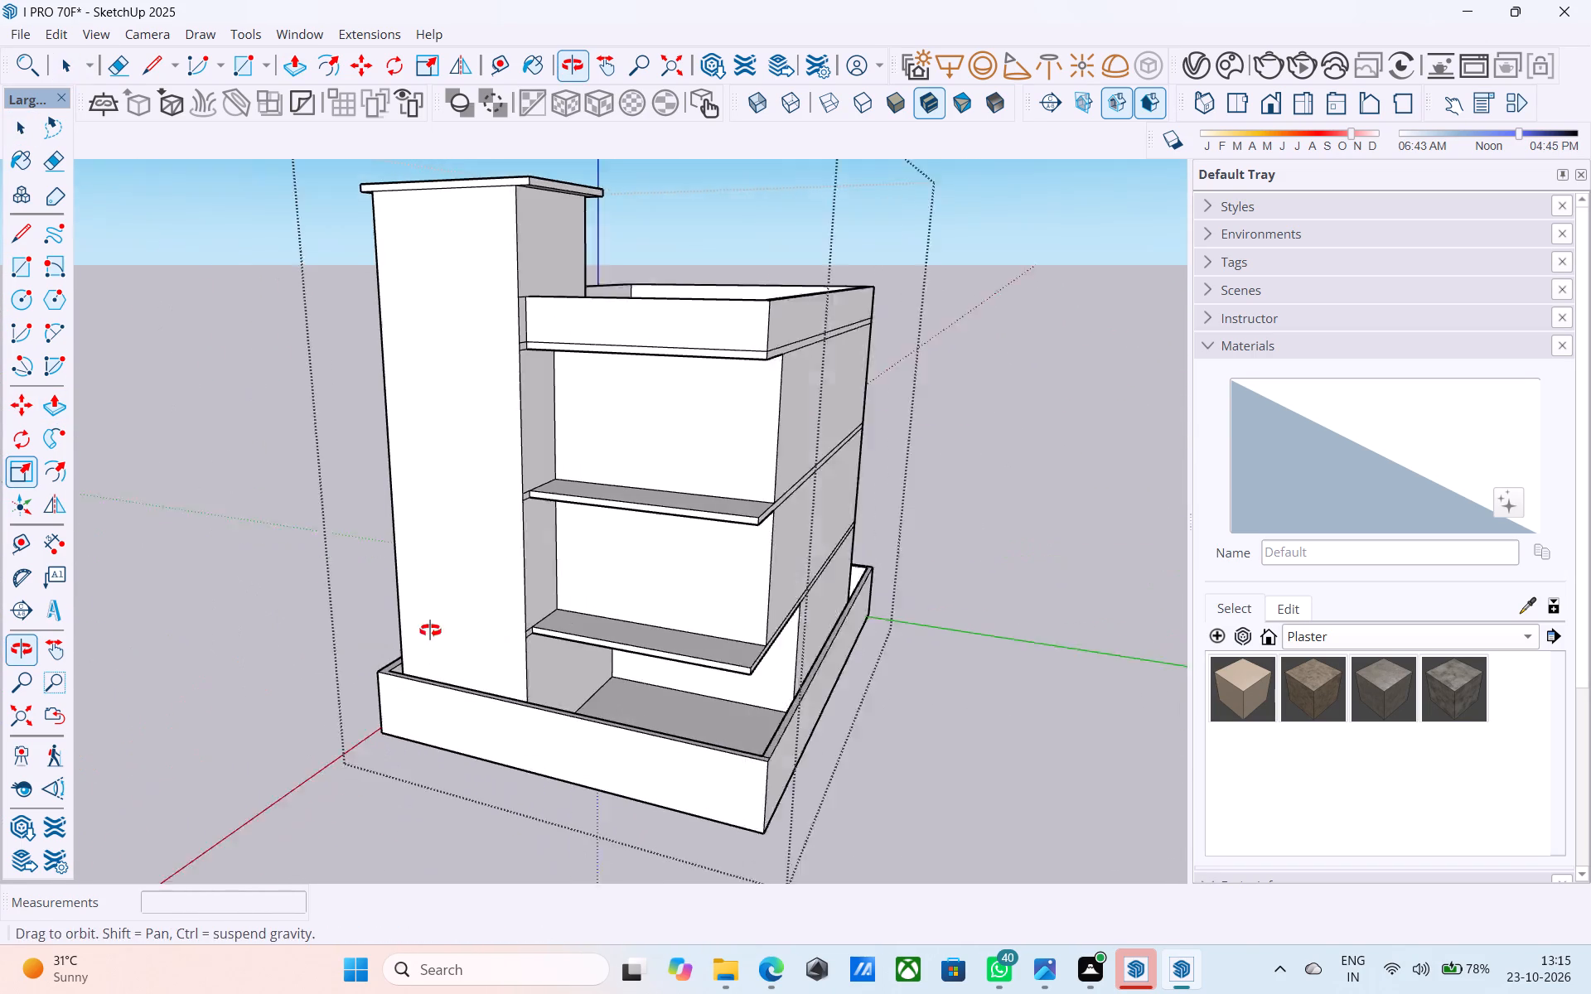
{"action": "middle_click_drag", "start_coordinate": [430, 630], "coordinate": [428, 630]}
{"action": "middle_click_drag", "start_coordinate": [428, 628], "coordinate": [404, 610]}
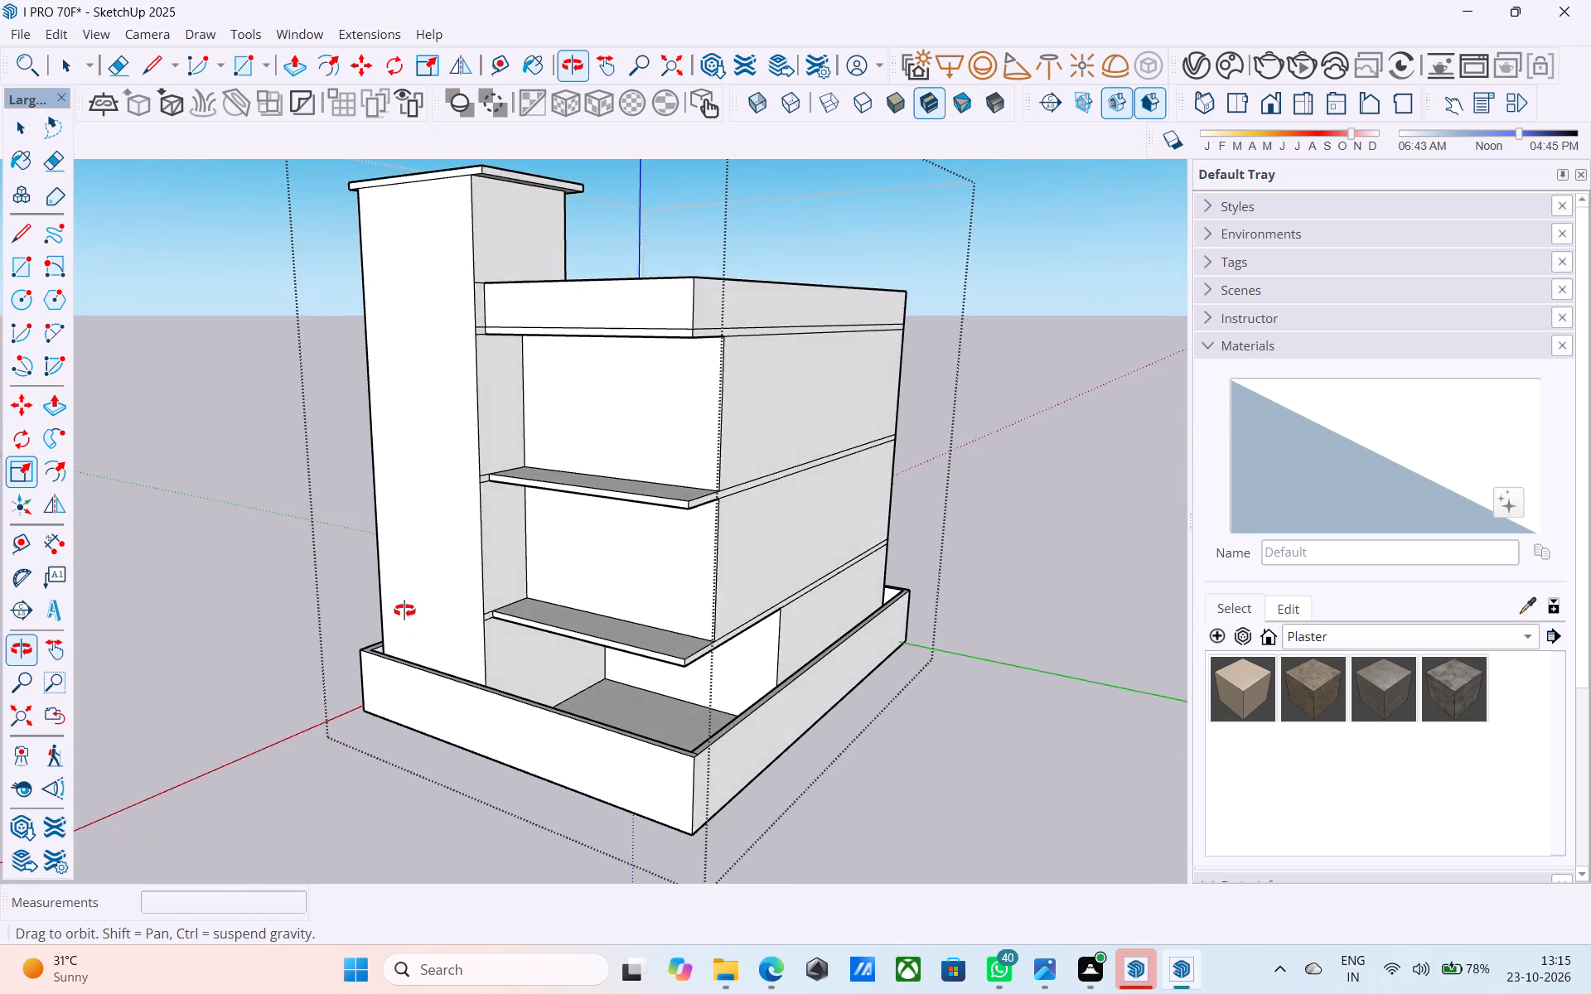
{"action": "middle_click_drag", "start_coordinate": [404, 610], "coordinate": [418, 617]}
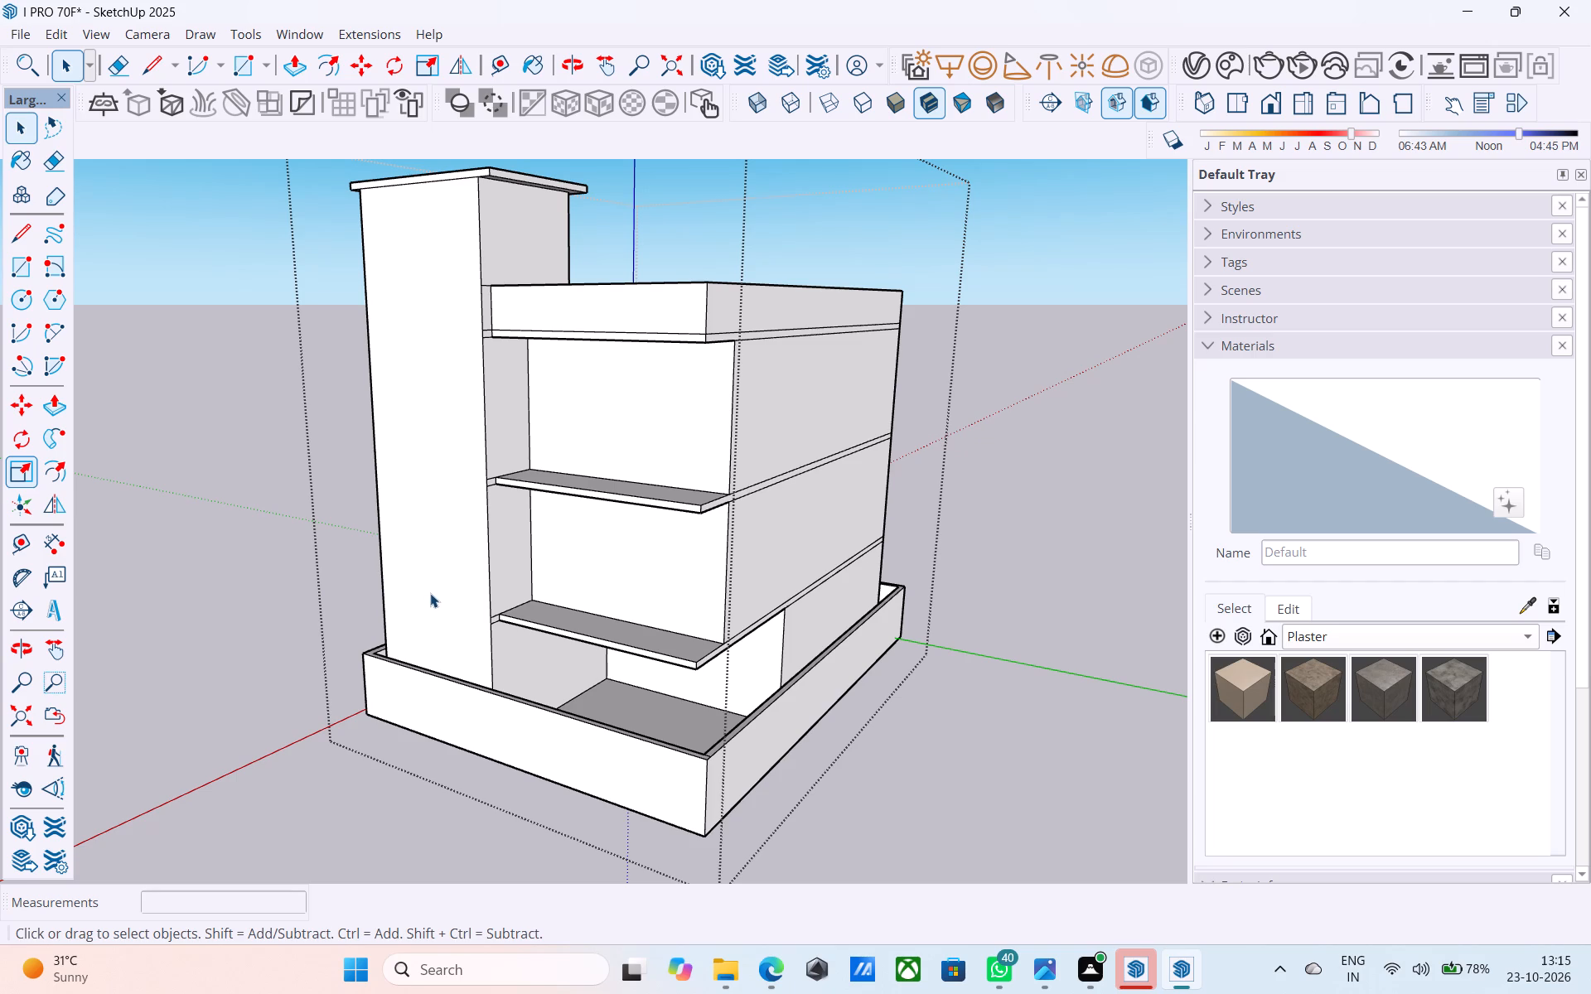
{"action": "scroll", "coordinate": [442, 599], "scroll_direction": "down", "scroll_amount": 3}
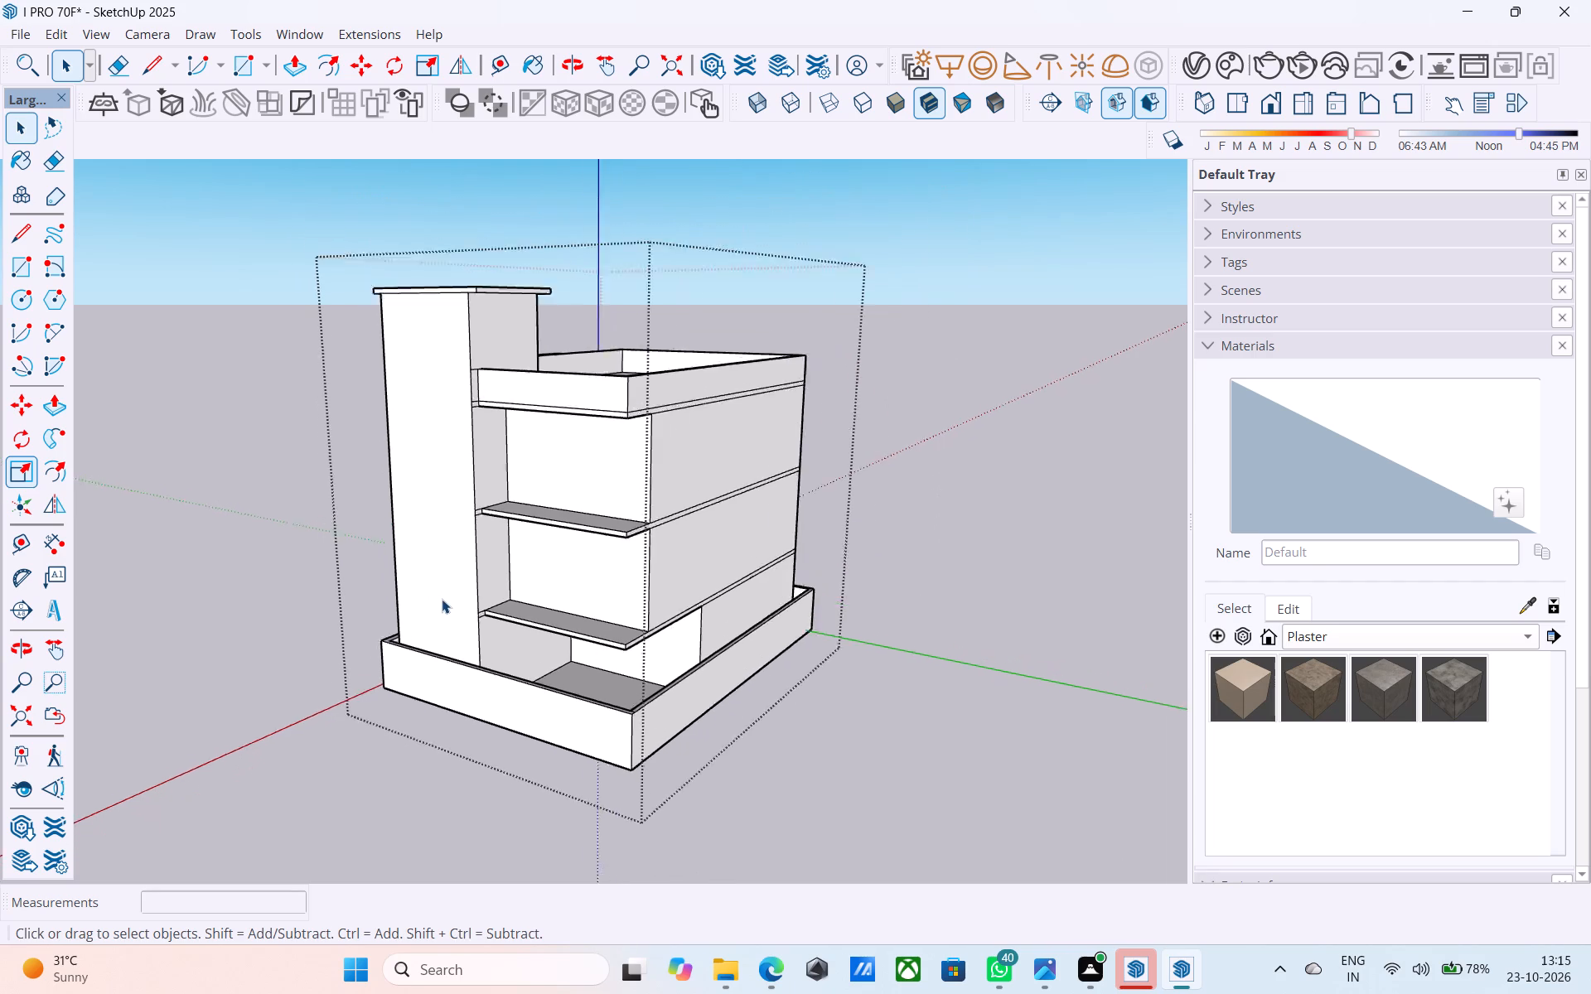
{"action": "scroll", "coordinate": [442, 599], "scroll_direction": "down", "scroll_amount": 5}
Copy the outer vertical edge of the wall above the lowest balcony slab 6" inward along the wall.
{"action": "middle_click_drag", "start_coordinate": [581, 619], "coordinate": [721, 636]}
{"action": "scroll", "coordinate": [713, 621], "scroll_direction": "up", "scroll_amount": 2}
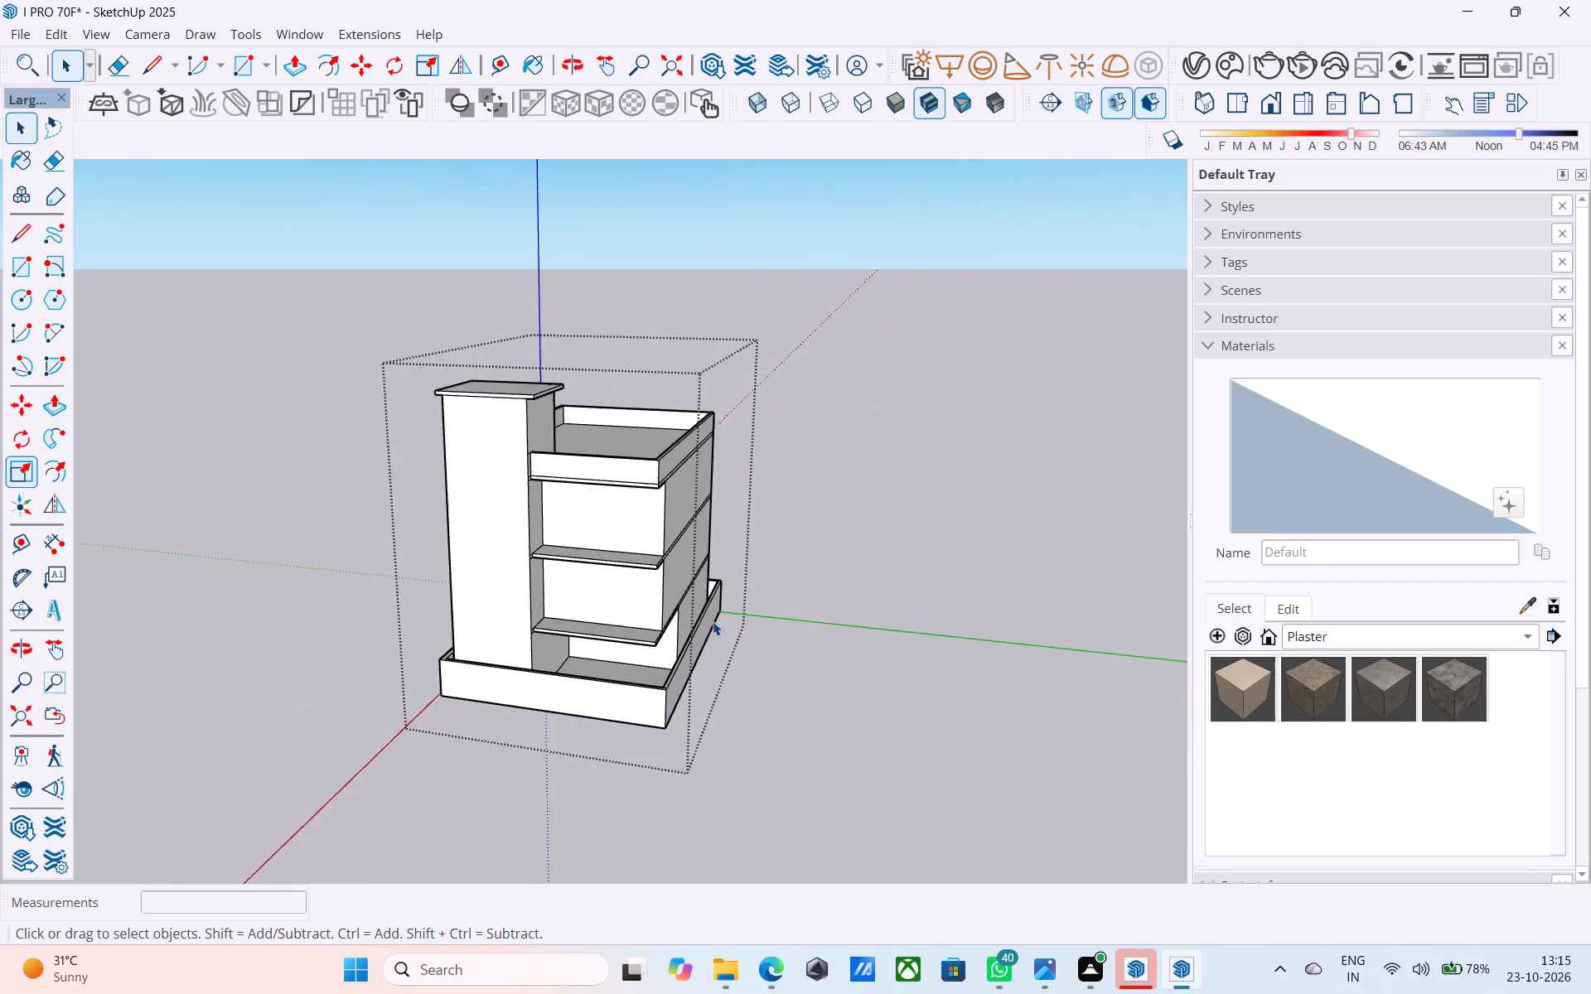
{"action": "scroll", "coordinate": [713, 621], "scroll_direction": "up", "scroll_amount": 3}
{"action": "middle_click_drag", "start_coordinate": [704, 617], "coordinate": [705, 630]}
{"action": "scroll", "coordinate": [626, 628], "scroll_direction": "up", "scroll_amount": 8}
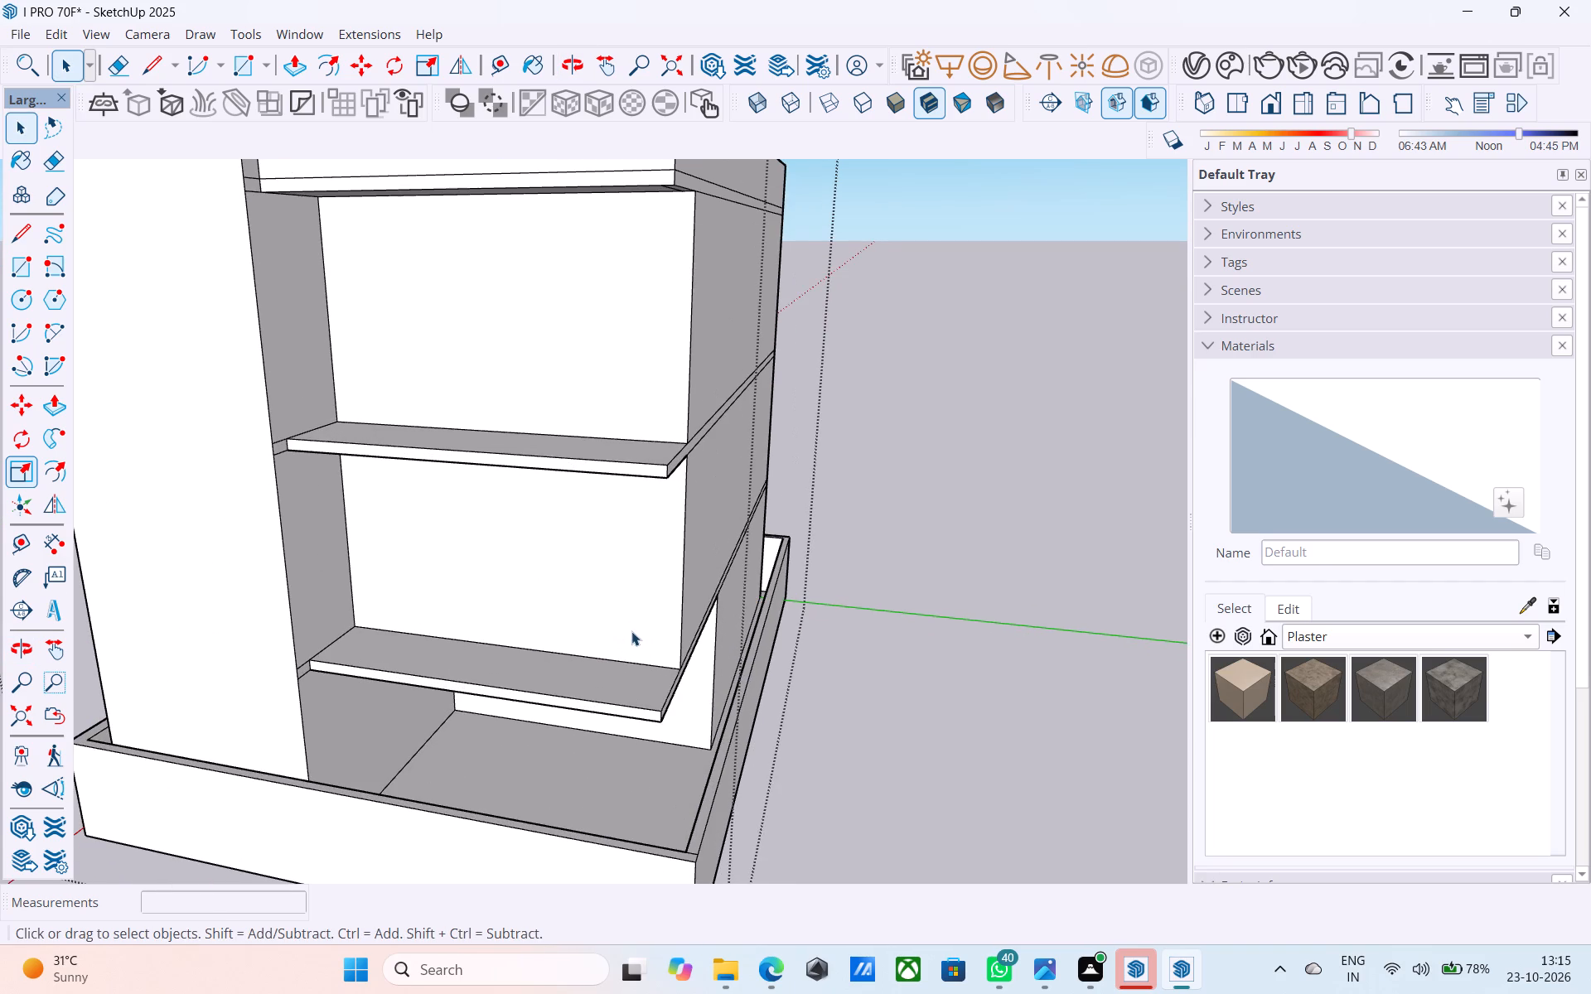
{"action": "left_click", "coordinate": [680, 639]}
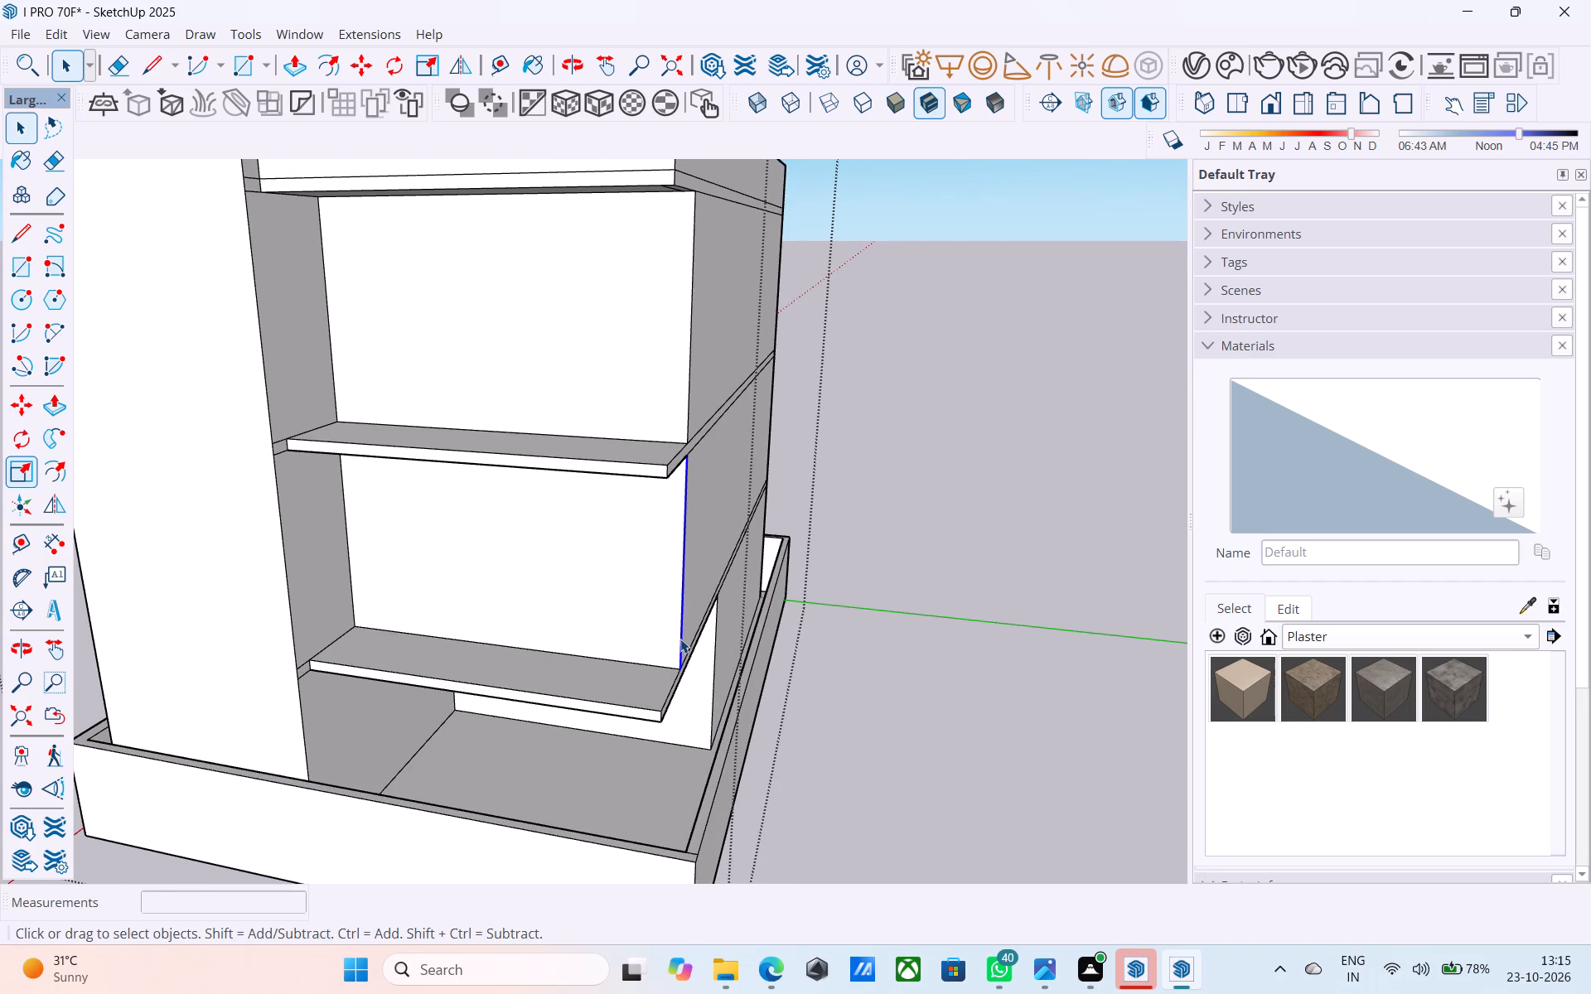
{"action": "key", "text": "m"}
{"action": "scroll", "coordinate": [677, 638], "scroll_direction": "up", "scroll_amount": 2}
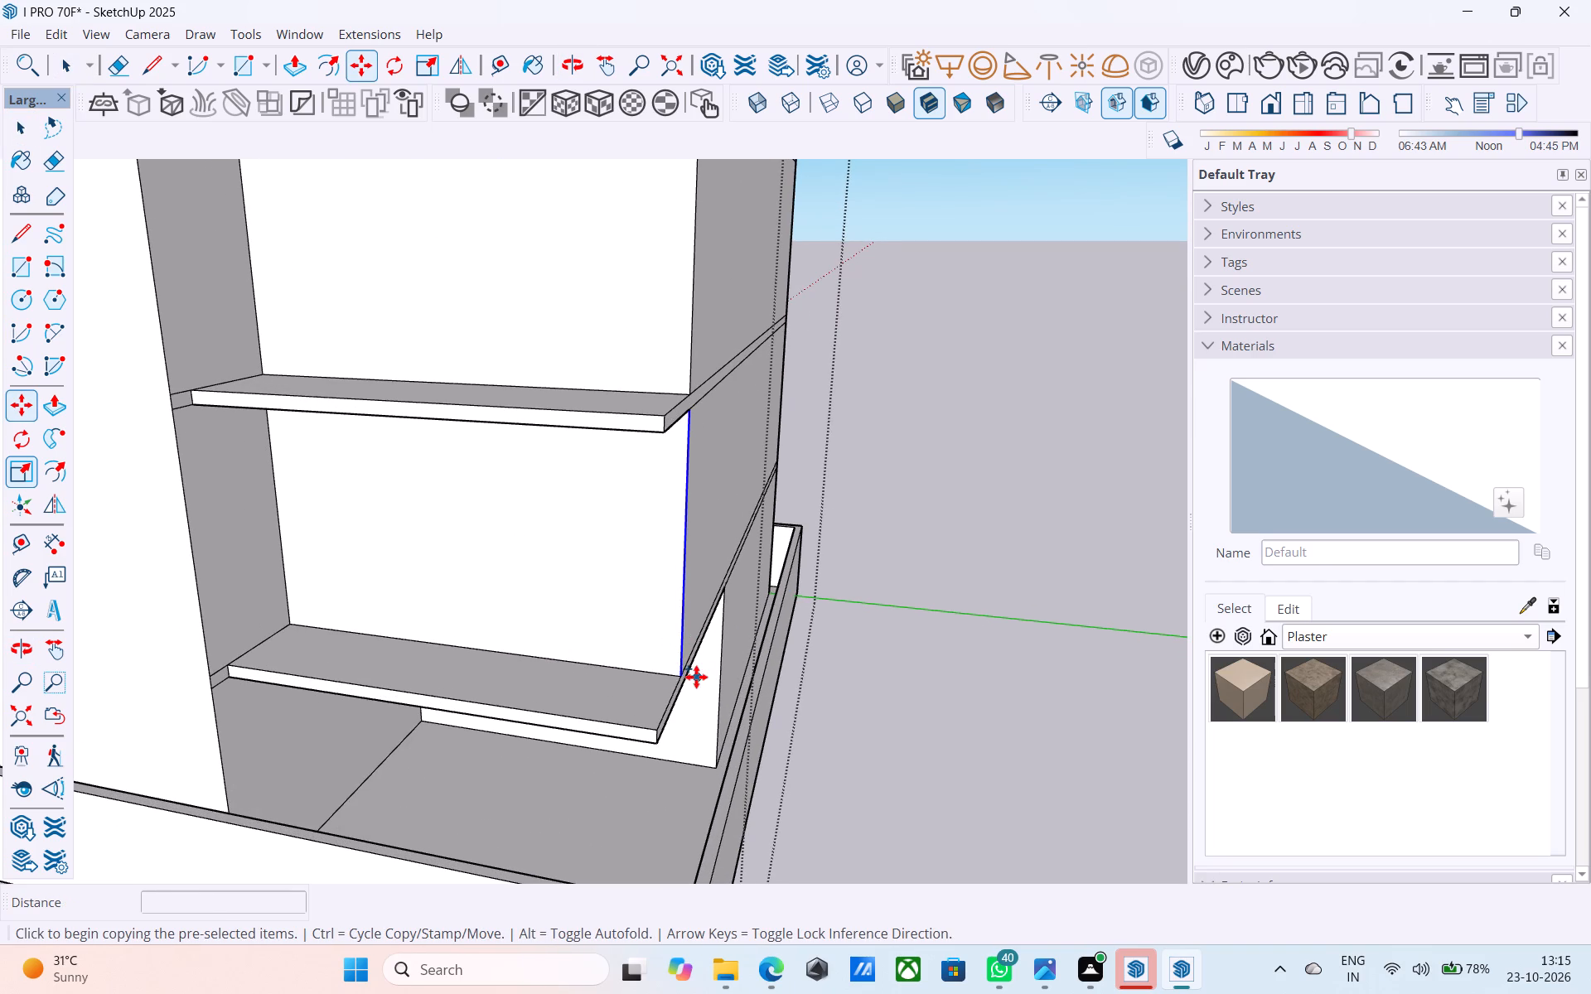
{"action": "left_click", "coordinate": [677, 682]}
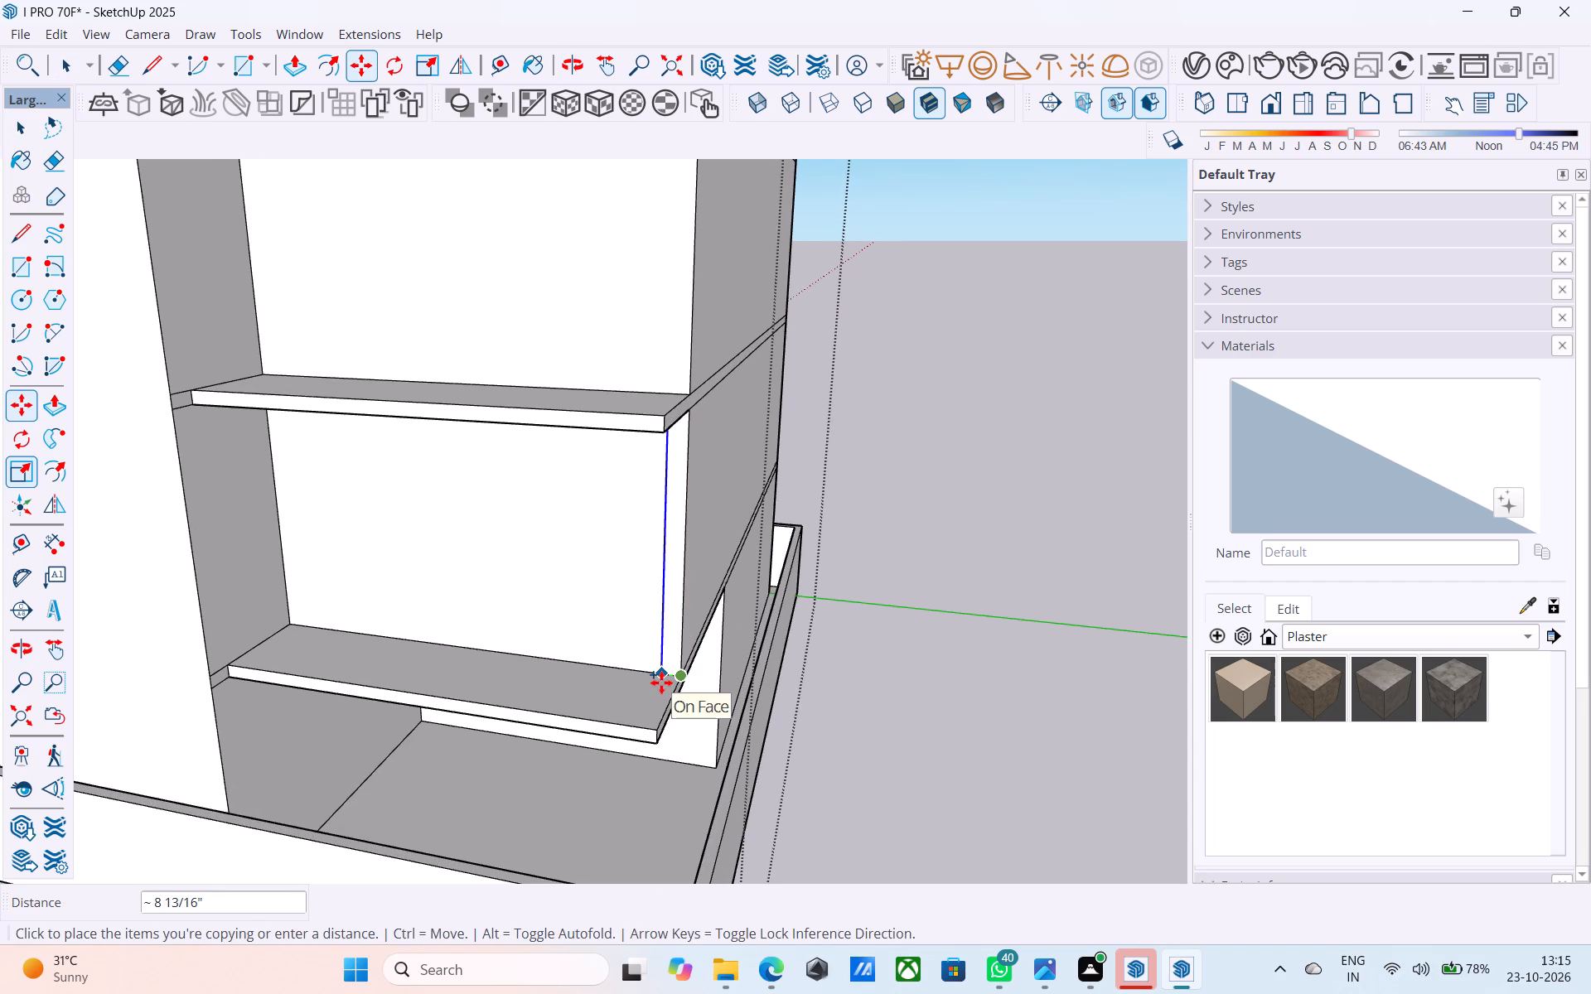
{"action": "type", "text": "6\""}
{"action": "key", "text": "Return"}
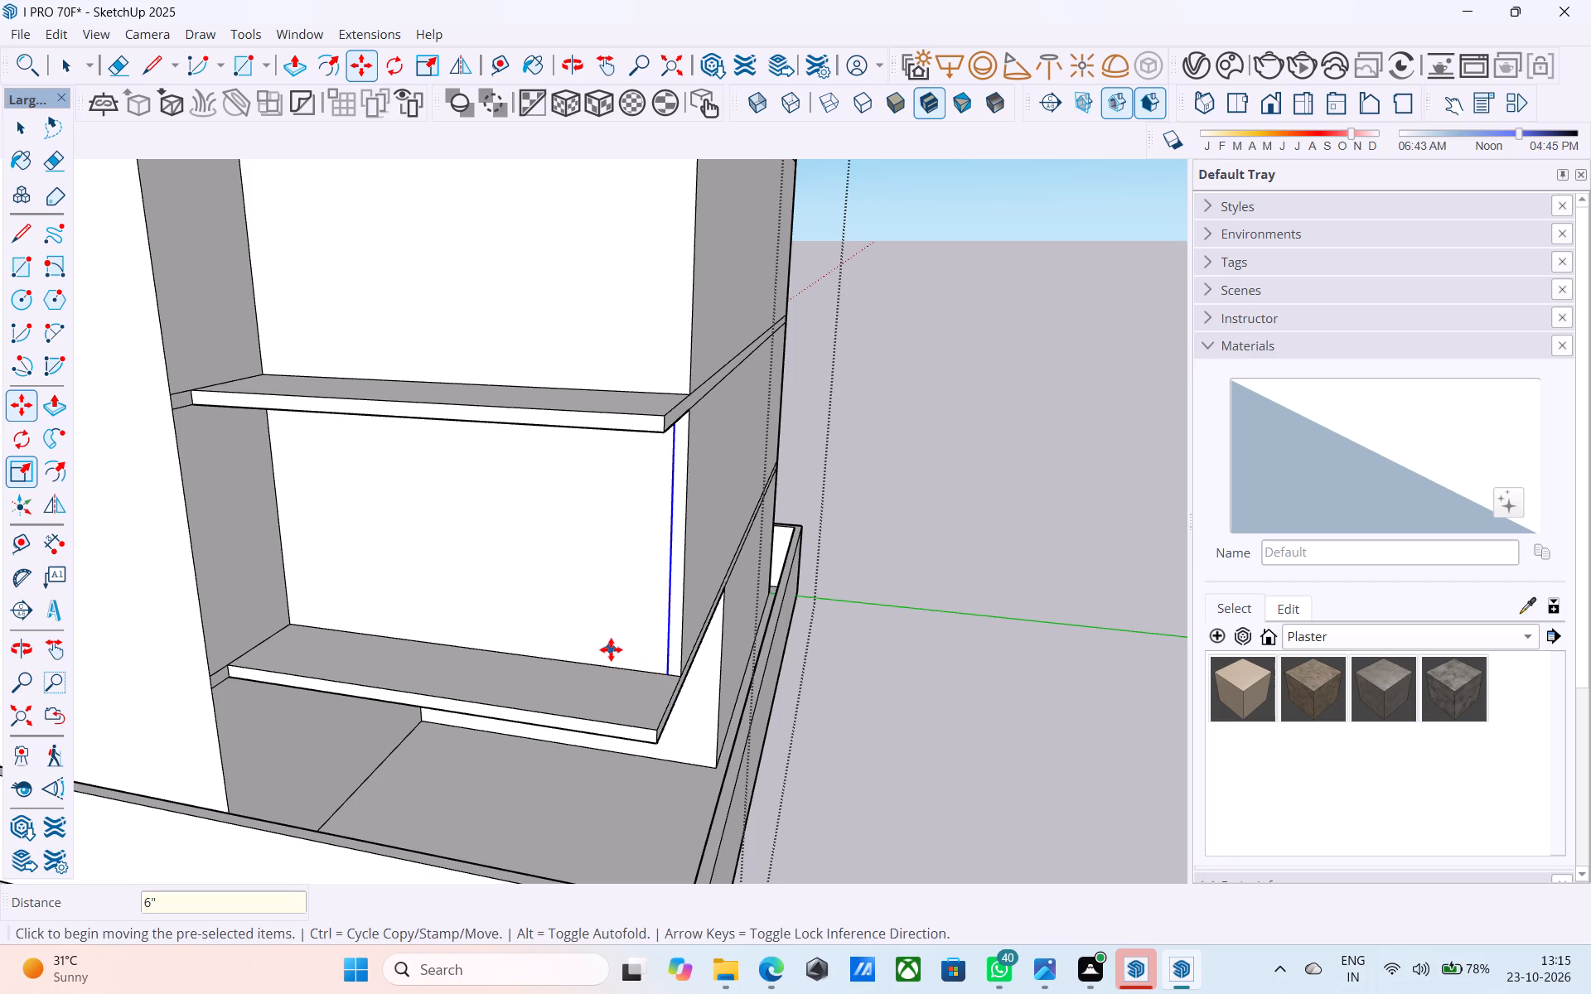
Copy the short bottom edge of the 6" wall strip 2' upward to outline the balcony parapet's profile.
{"action": "scroll", "coordinate": [555, 610], "scroll_direction": "down", "scroll_amount": 3}
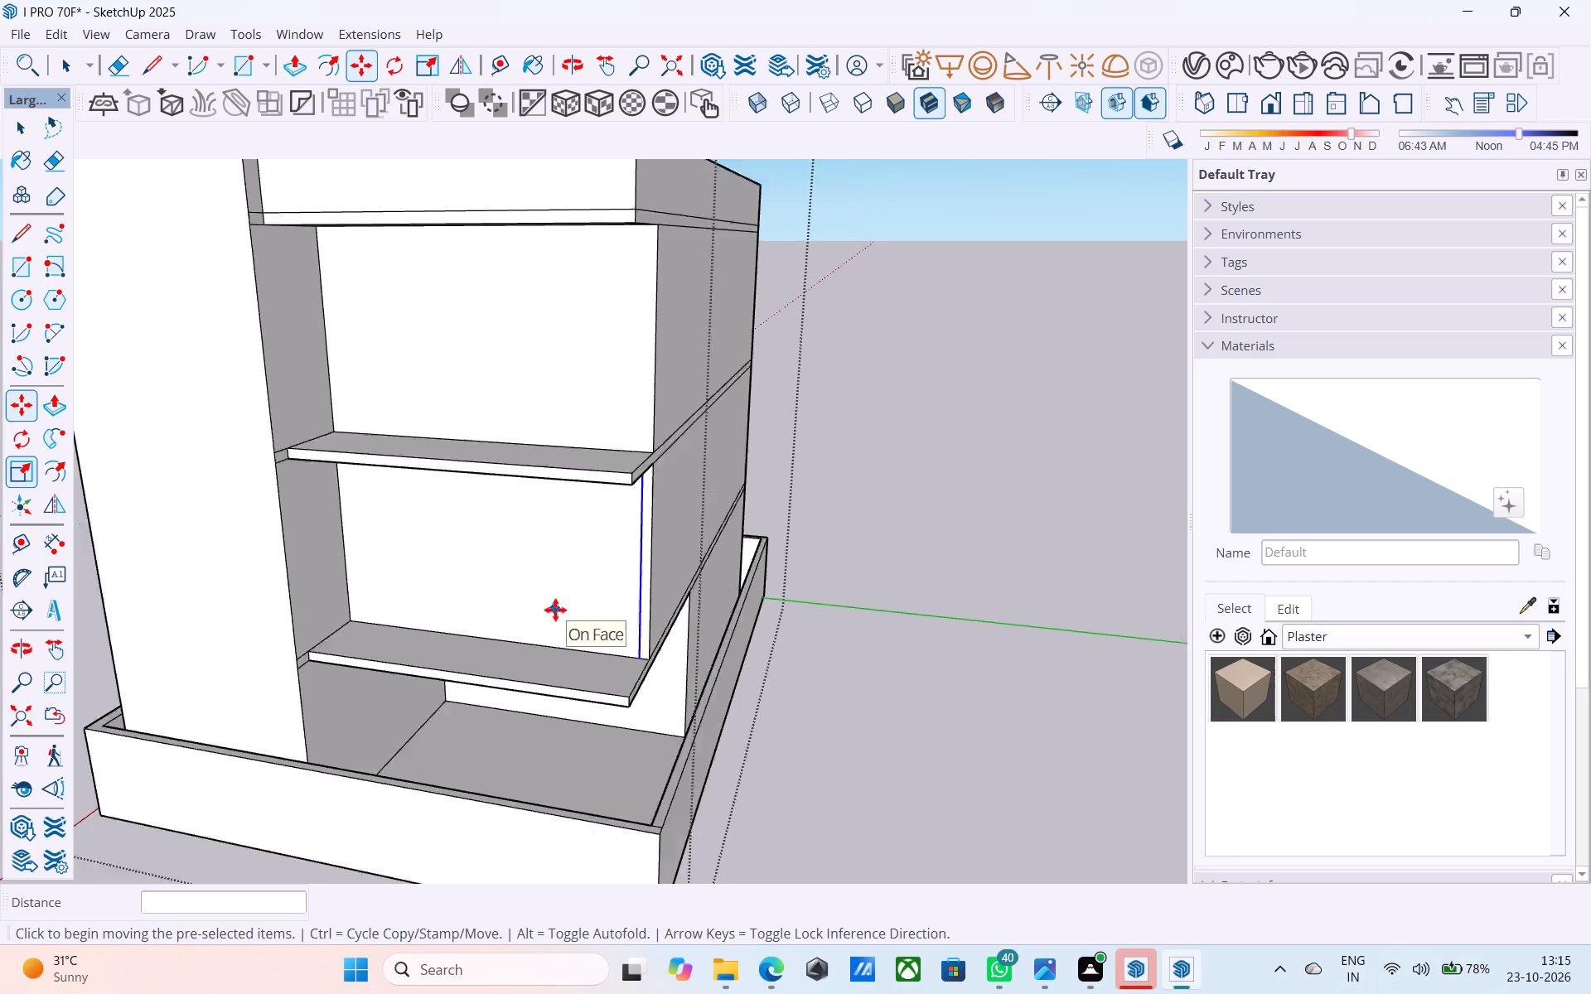
{"action": "scroll", "coordinate": [555, 610], "scroll_direction": "down", "scroll_amount": 4}
{"action": "middle_click_drag", "start_coordinate": [563, 625], "coordinate": [589, 670]}
{"action": "scroll", "coordinate": [610, 692], "scroll_direction": "up", "scroll_amount": 20}
{"action": "key", "text": "space"}
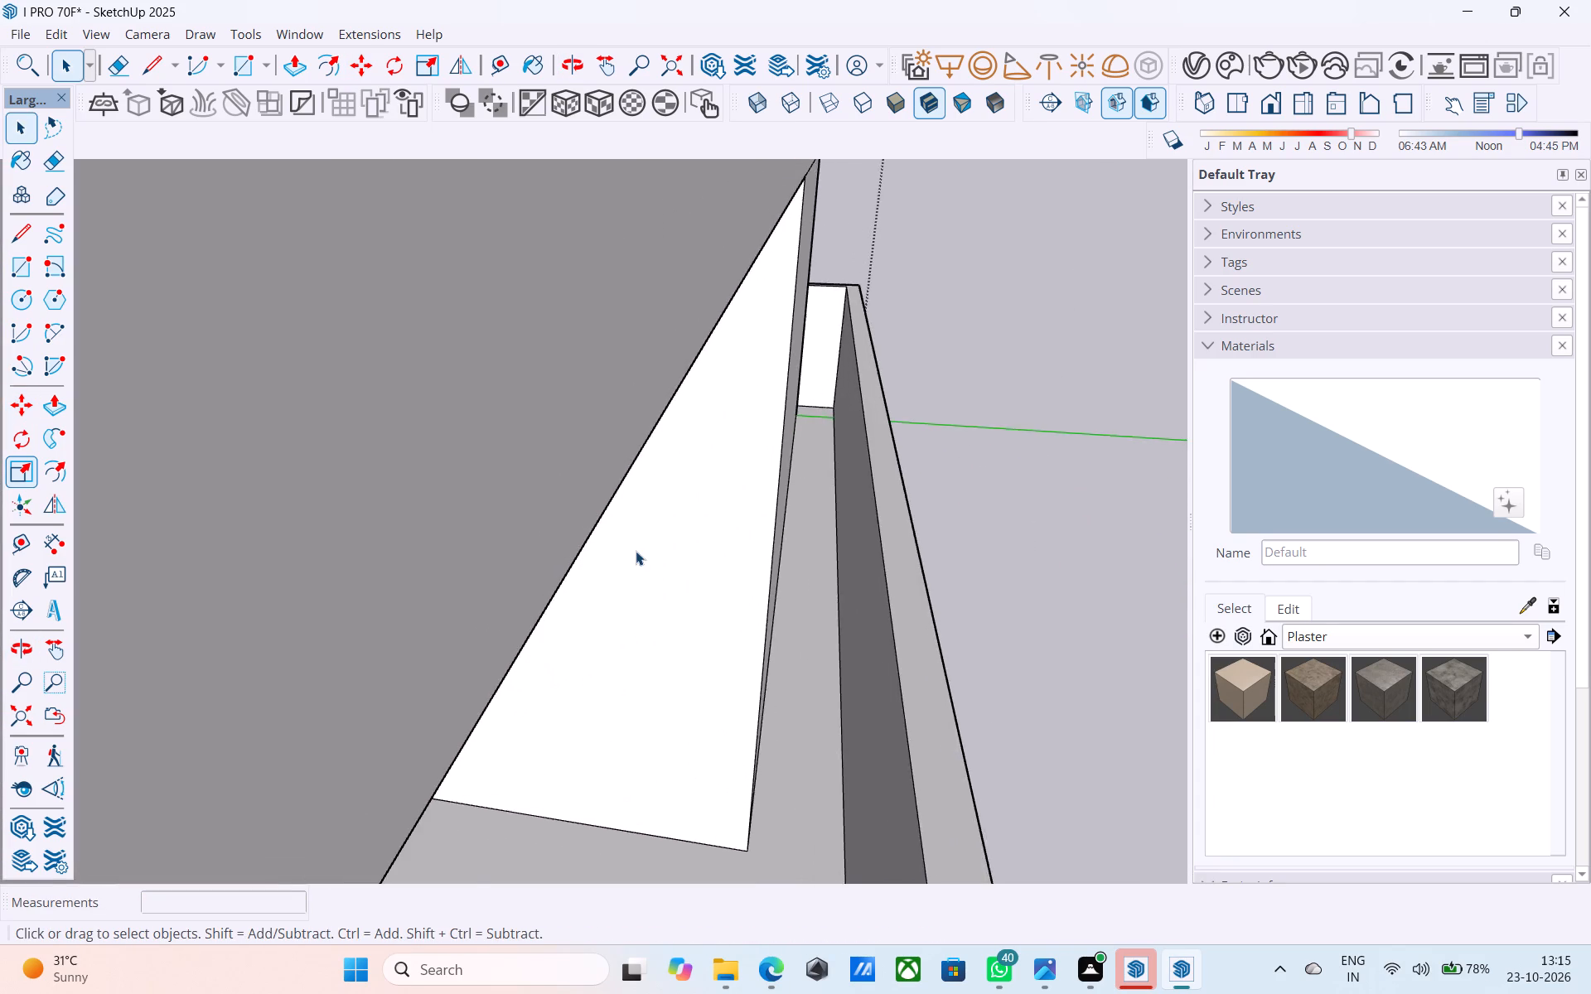
{"action": "scroll", "coordinate": [636, 551], "scroll_direction": "down", "scroll_amount": 6}
{"action": "scroll", "coordinate": [589, 496], "scroll_direction": "up", "scroll_amount": 2}
{"action": "left_click", "coordinate": [607, 520]}
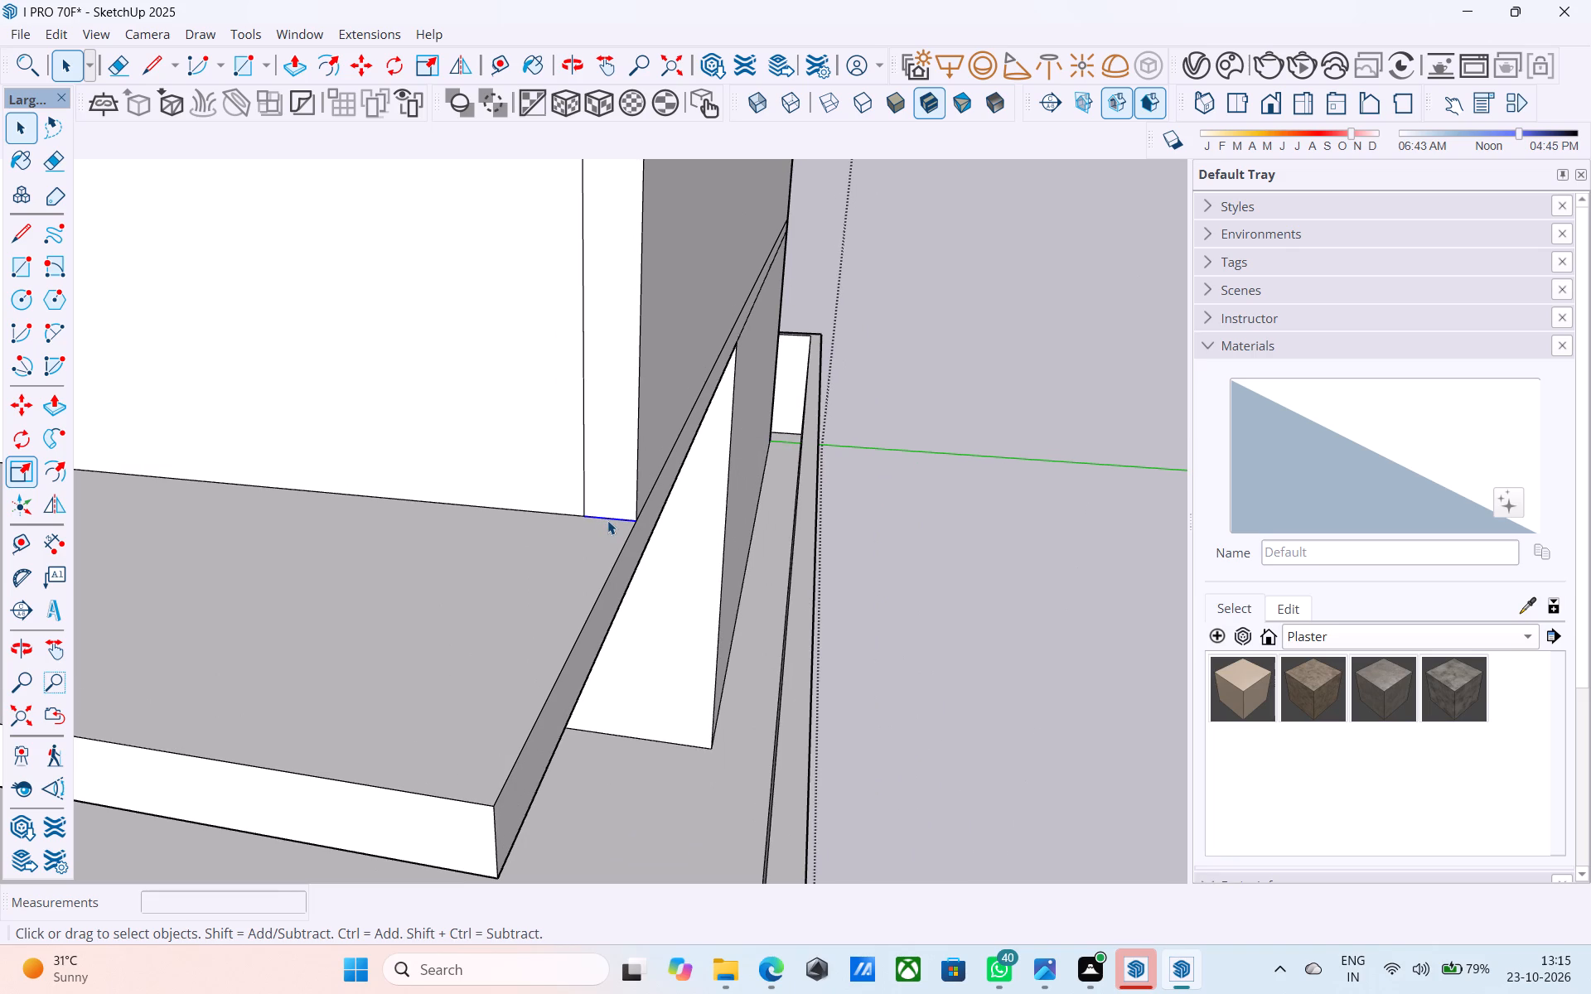
{"action": "key", "text": "m"}
{"action": "left_click", "coordinate": [630, 519]}
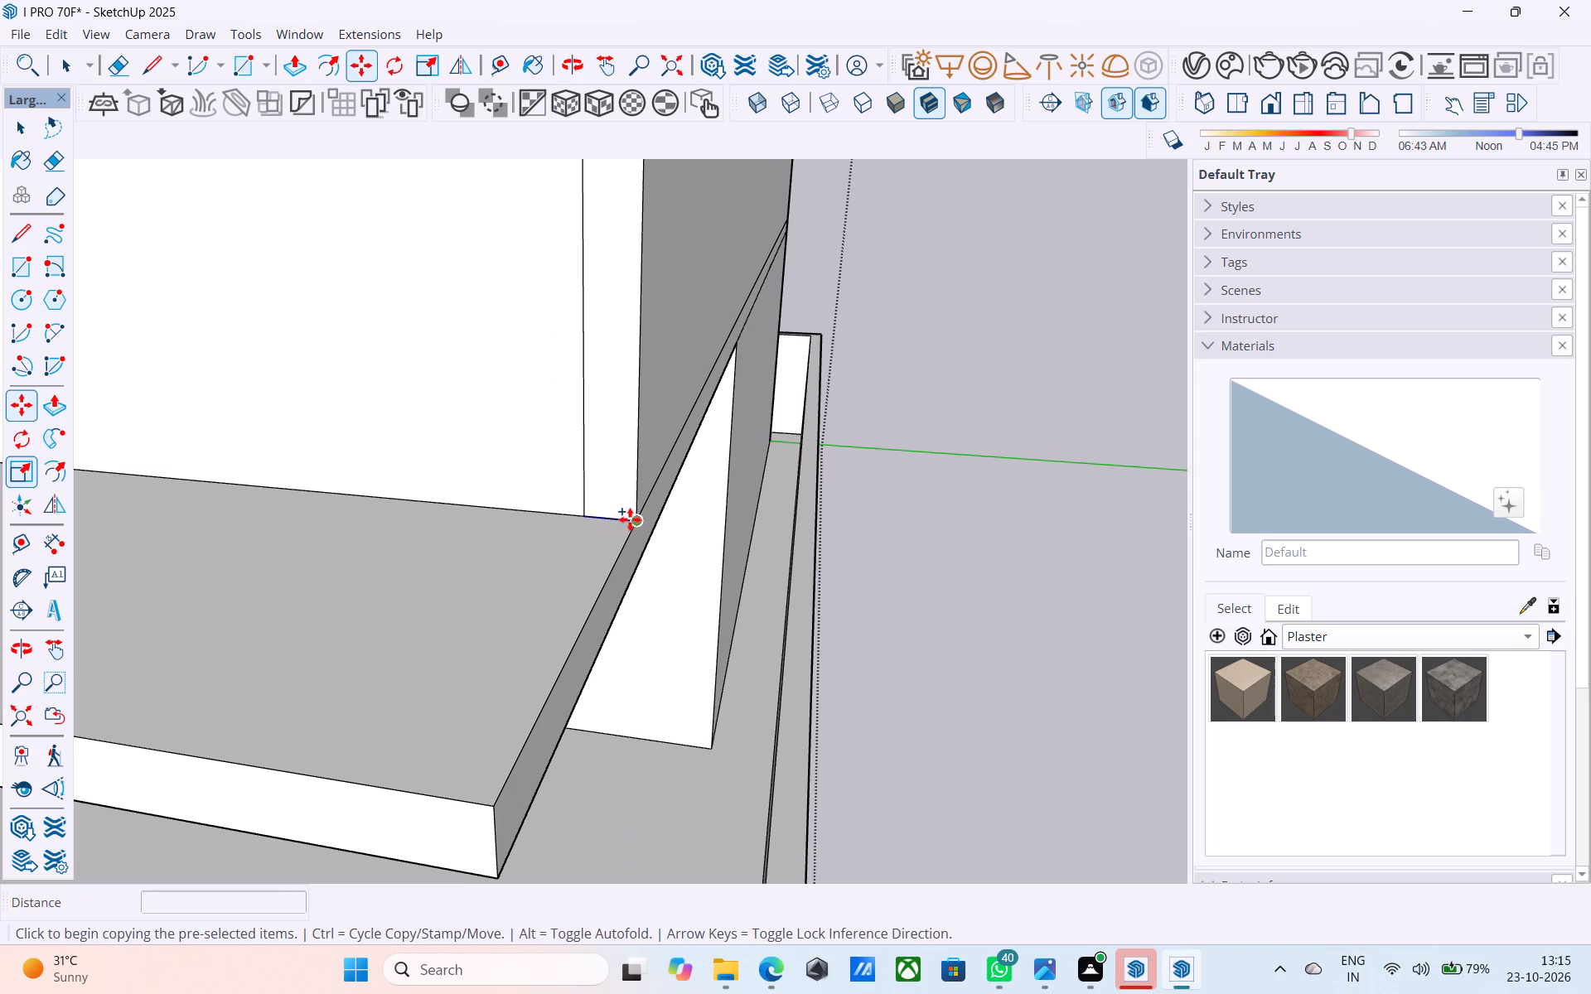
{"action": "type", "text": "2'"}
{"action": "key", "text": "Return"}
{"action": "key", "text": "space"}
Pull the 6" by 2' profile out to the balcony slab's front edge to form a side parapet.
{"action": "scroll", "coordinate": [642, 470], "scroll_direction": "up", "scroll_amount": 1}
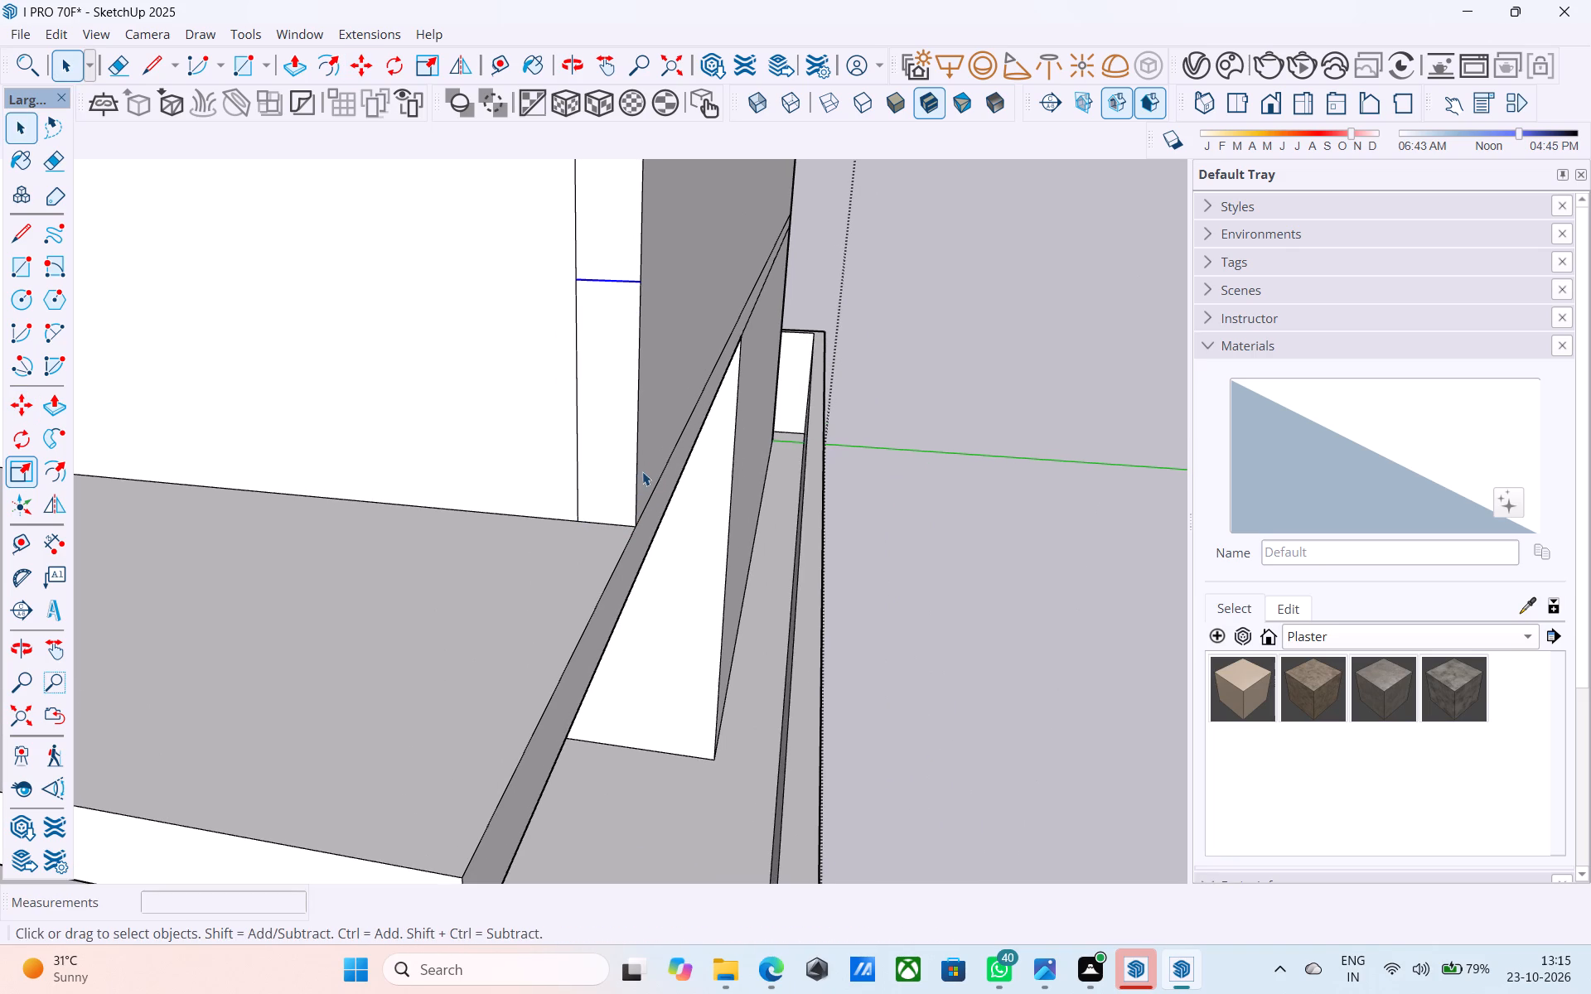
{"action": "left_click", "coordinate": [630, 456]}
{"action": "key", "text": "p"}
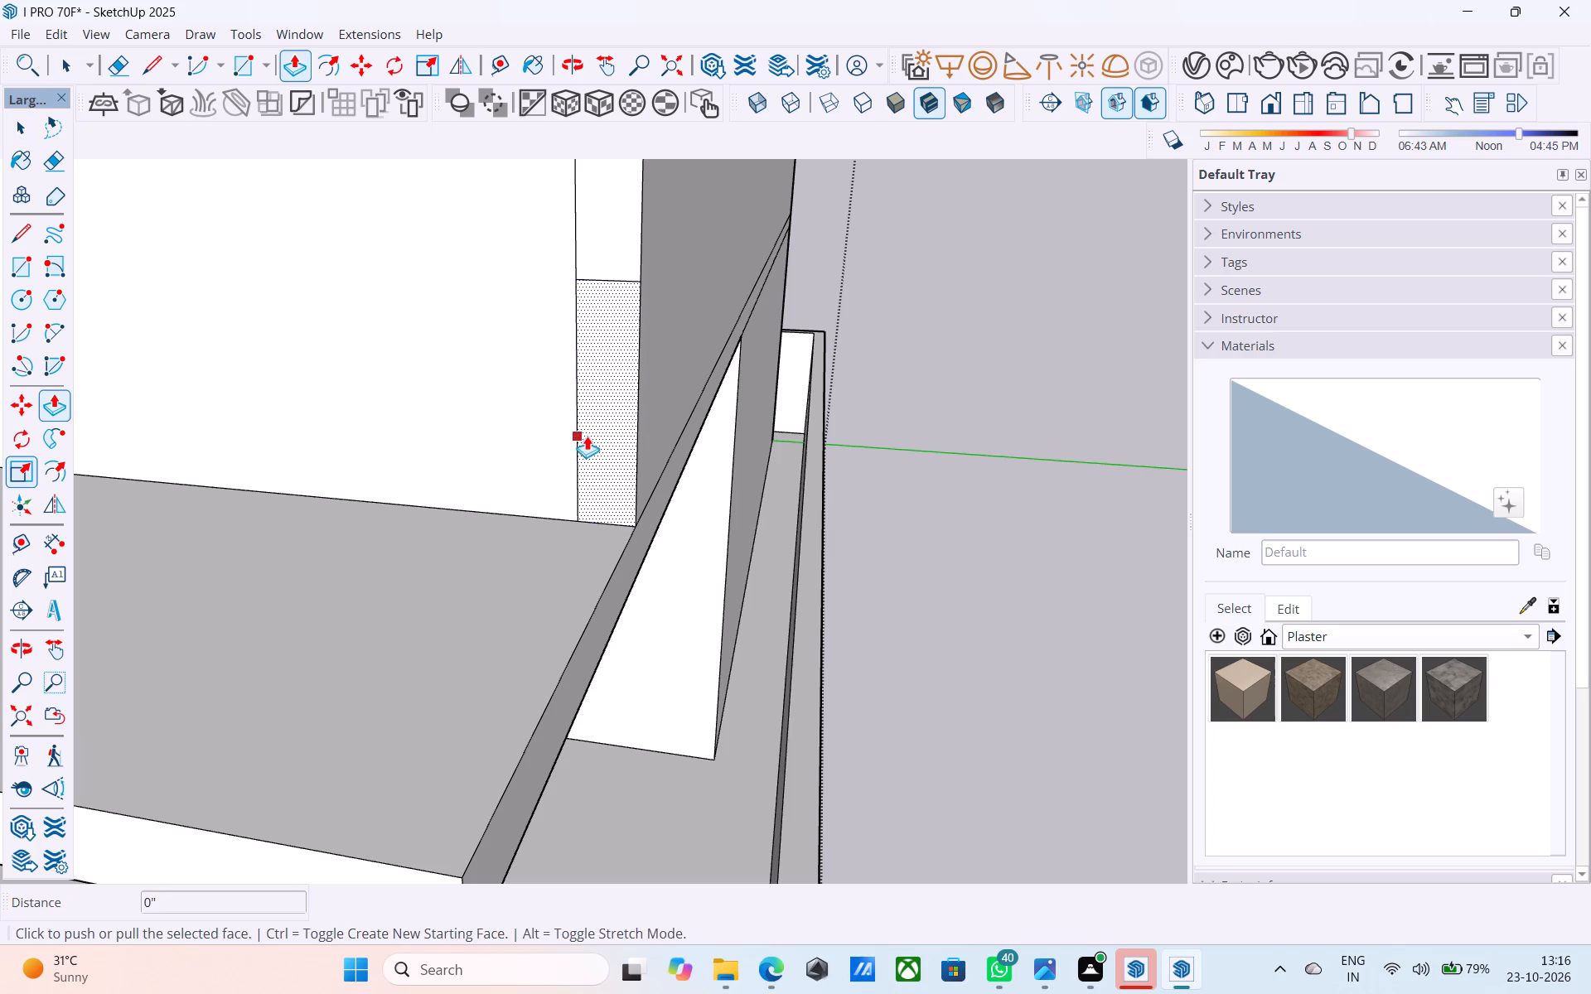
{"action": "left_click", "coordinate": [589, 433]}
{"action": "scroll", "coordinate": [589, 441], "scroll_direction": "down", "scroll_amount": 6}
{"action": "left_click", "coordinate": [448, 639]}
Copy the inner vertical edge at the side parapet's front end 6" back along its inner face.
{"action": "middle_click_drag", "start_coordinate": [454, 636], "coordinate": [662, 670]}
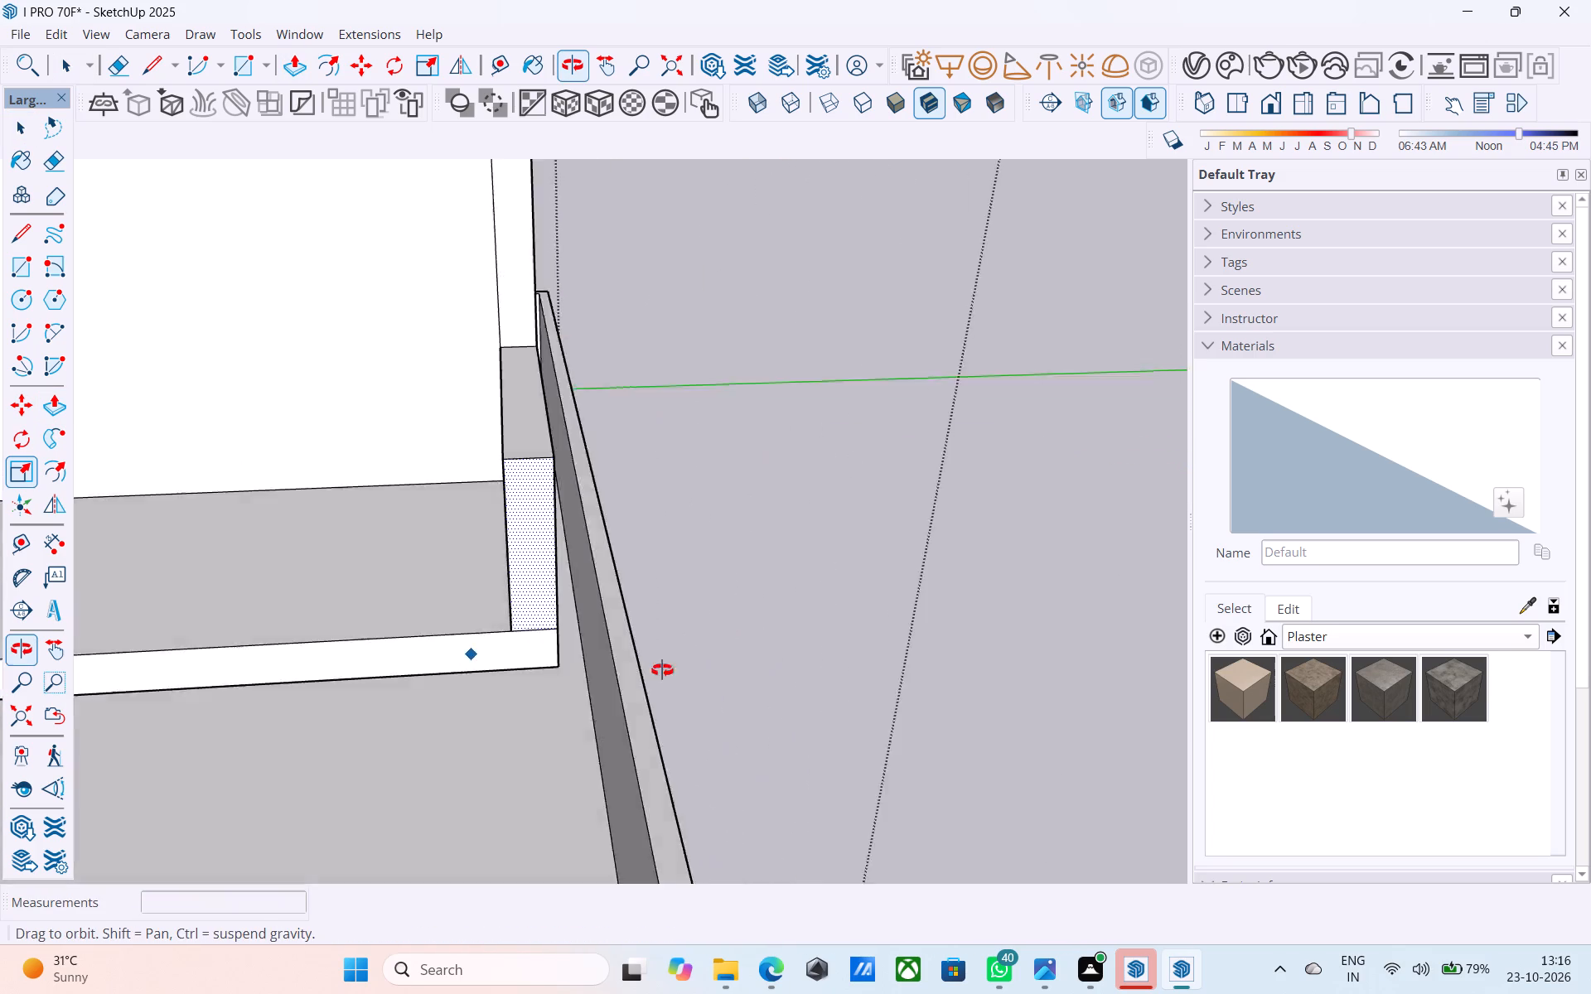
{"action": "middle_click_drag", "start_coordinate": [662, 670], "coordinate": [996, 664]}
{"action": "scroll", "coordinate": [554, 593], "scroll_direction": "up", "scroll_amount": 2}
{"action": "key", "text": "space"}
{"action": "left_click", "coordinate": [552, 589]}
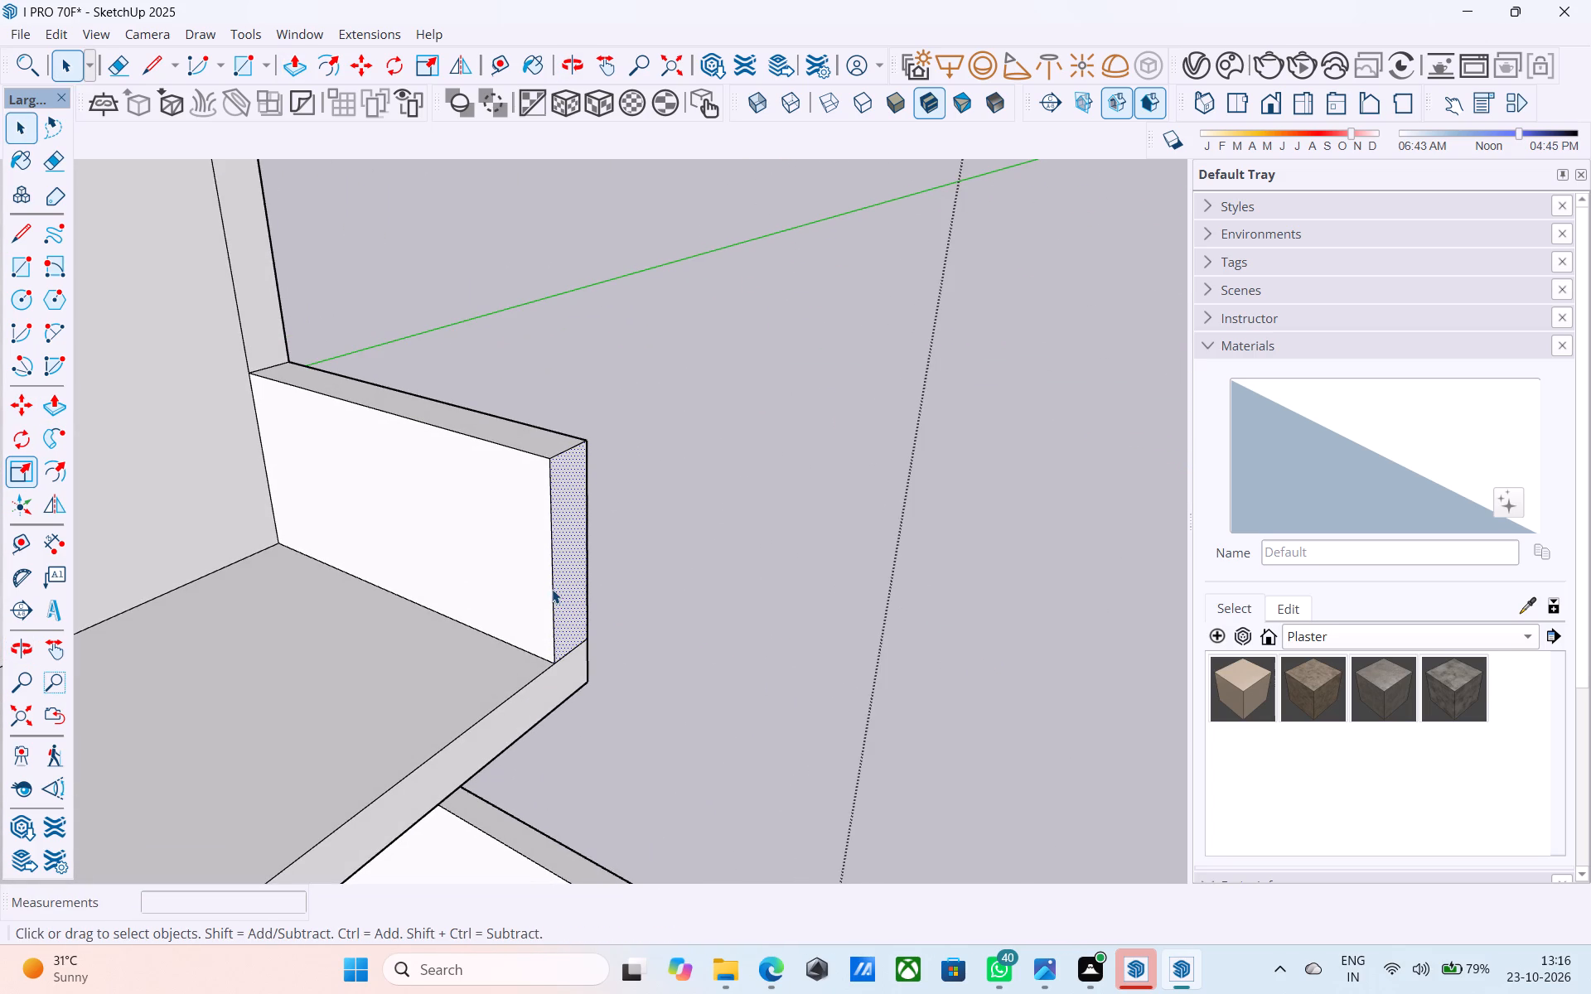
{"action": "key", "text": "m"}
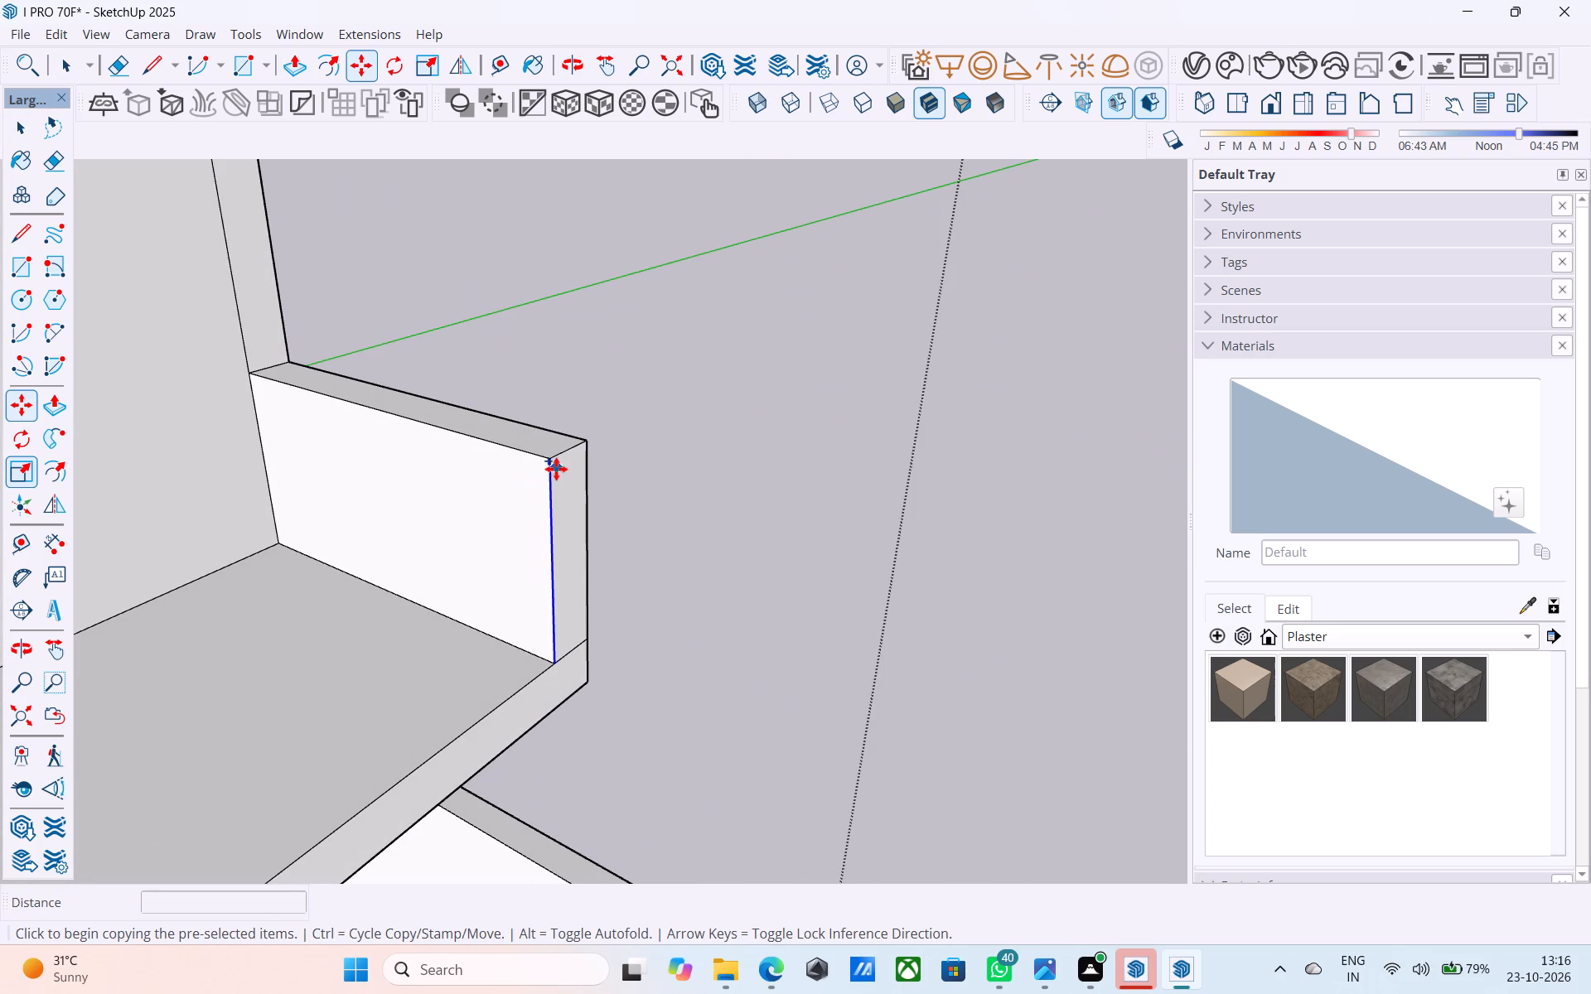
{"action": "left_click", "coordinate": [554, 463]}
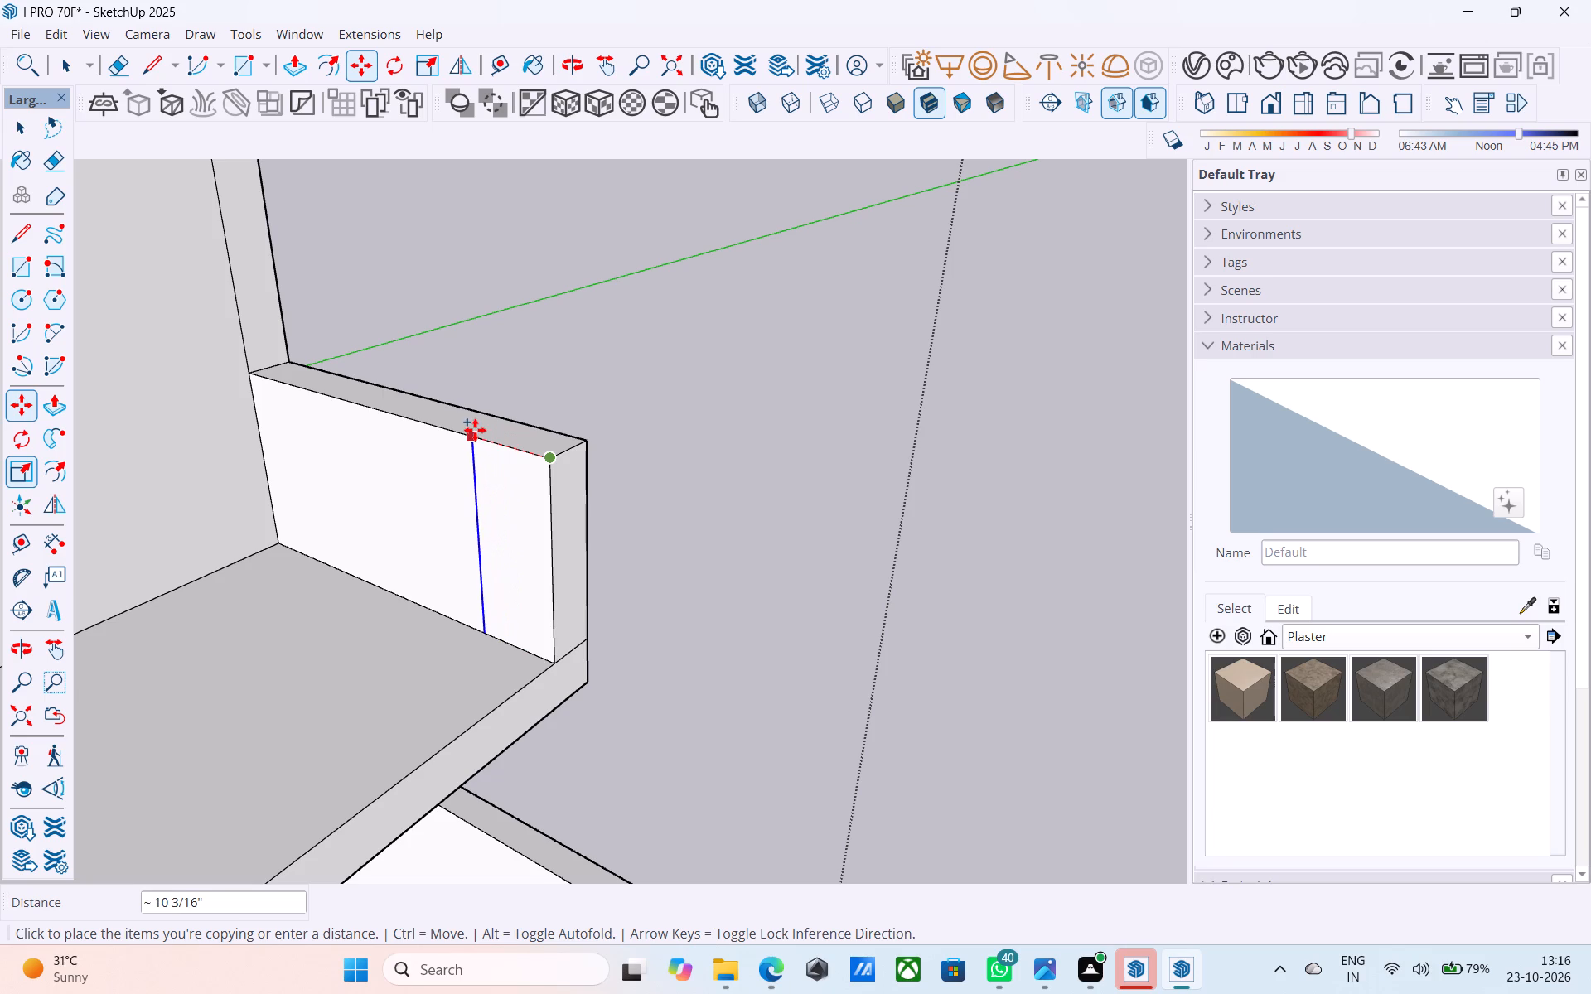
{"action": "type", "text": "6\""}
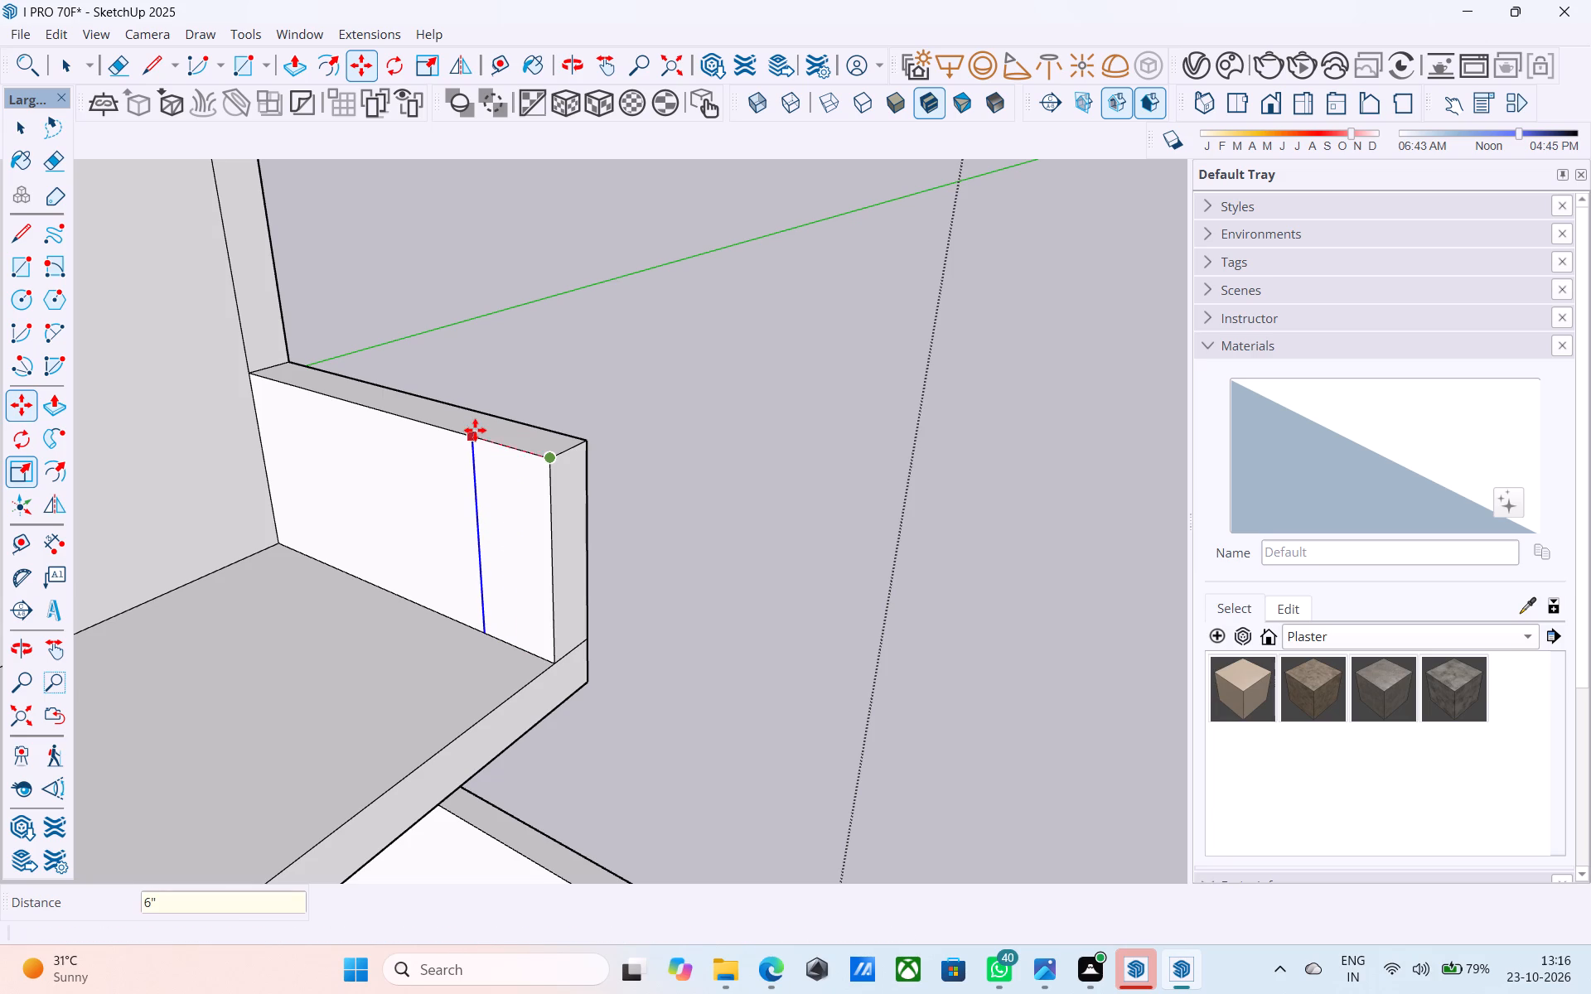
{"action": "key", "text": "Return"}
{"action": "key", "text": "space"}
Pull the 6" end strip on the side parapet's inner face about 15' 10" along the lowest balcony's front edge toward the tower.
{"action": "scroll", "coordinate": [477, 431], "scroll_direction": "down", "scroll_amount": 5}
{"action": "scroll", "coordinate": [505, 463], "scroll_direction": "up", "scroll_amount": 4}
{"action": "left_click", "coordinate": [505, 462]}
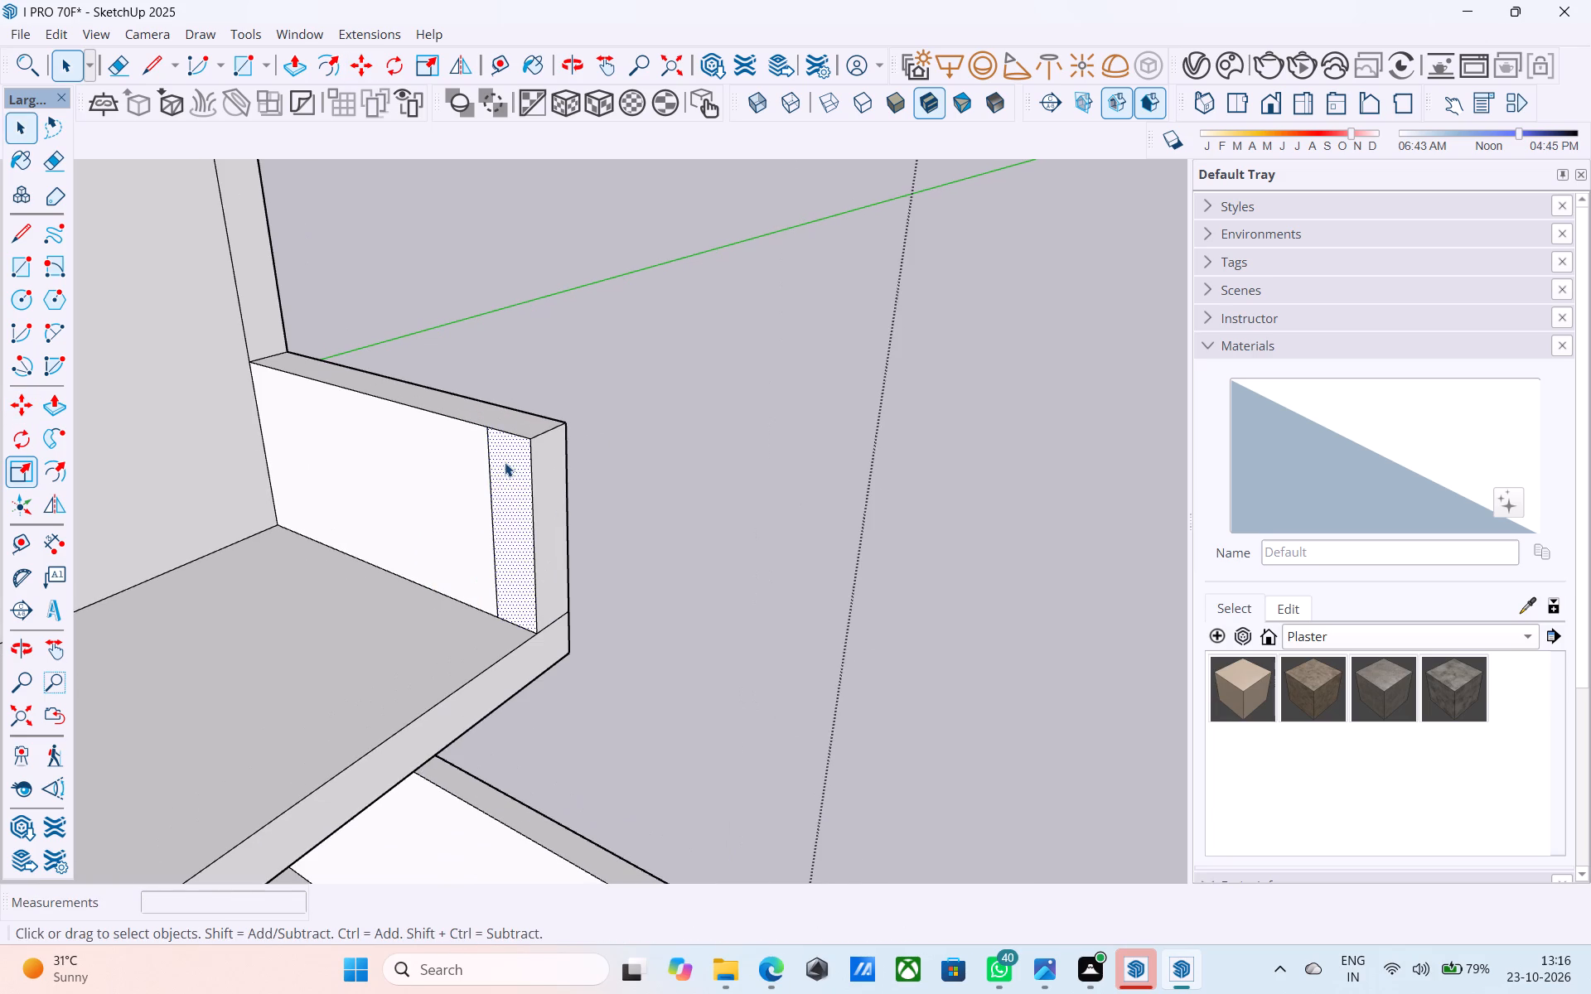
{"action": "key", "text": "p"}
{"action": "left_click", "coordinate": [505, 461]}
{"action": "scroll", "coordinate": [462, 485], "scroll_direction": "down", "scroll_amount": 15}
{"action": "middle_click_drag", "start_coordinate": [445, 491], "coordinate": [198, 515]}
{"action": "scroll", "coordinate": [809, 448], "scroll_direction": "down", "scroll_amount": 7}
{"action": "scroll", "coordinate": [873, 463], "scroll_direction": "up", "scroll_amount": 1}
{"action": "scroll", "coordinate": [930, 452], "scroll_direction": "down", "scroll_amount": 5}
{"action": "middle_click_drag", "start_coordinate": [794, 485], "coordinate": [337, 545]}
{"action": "scroll", "coordinate": [168, 445], "scroll_direction": "up", "scroll_amount": 5}
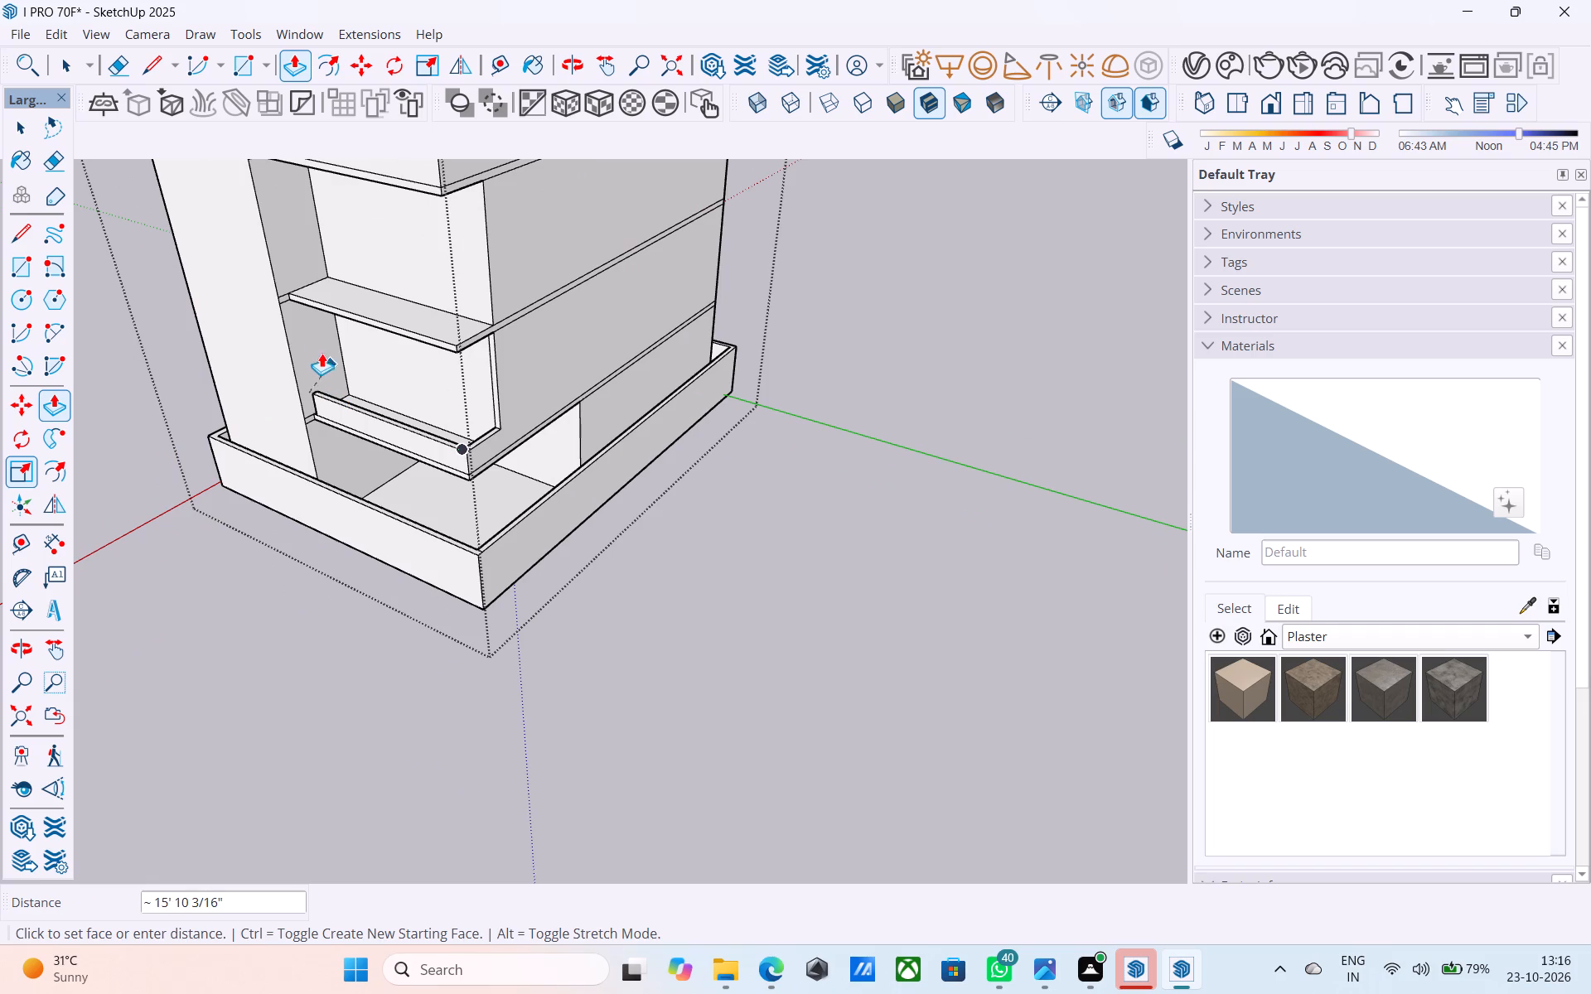
{"action": "left_click", "coordinate": [306, 335]}
Extend the lowest front parapet's end face about 5 5/8" to close the gap at the tower's side wall.
{"action": "middle_click_drag", "start_coordinate": [317, 352], "coordinate": [450, 355]}
{"action": "scroll", "coordinate": [425, 429], "scroll_direction": "up", "scroll_amount": 18}
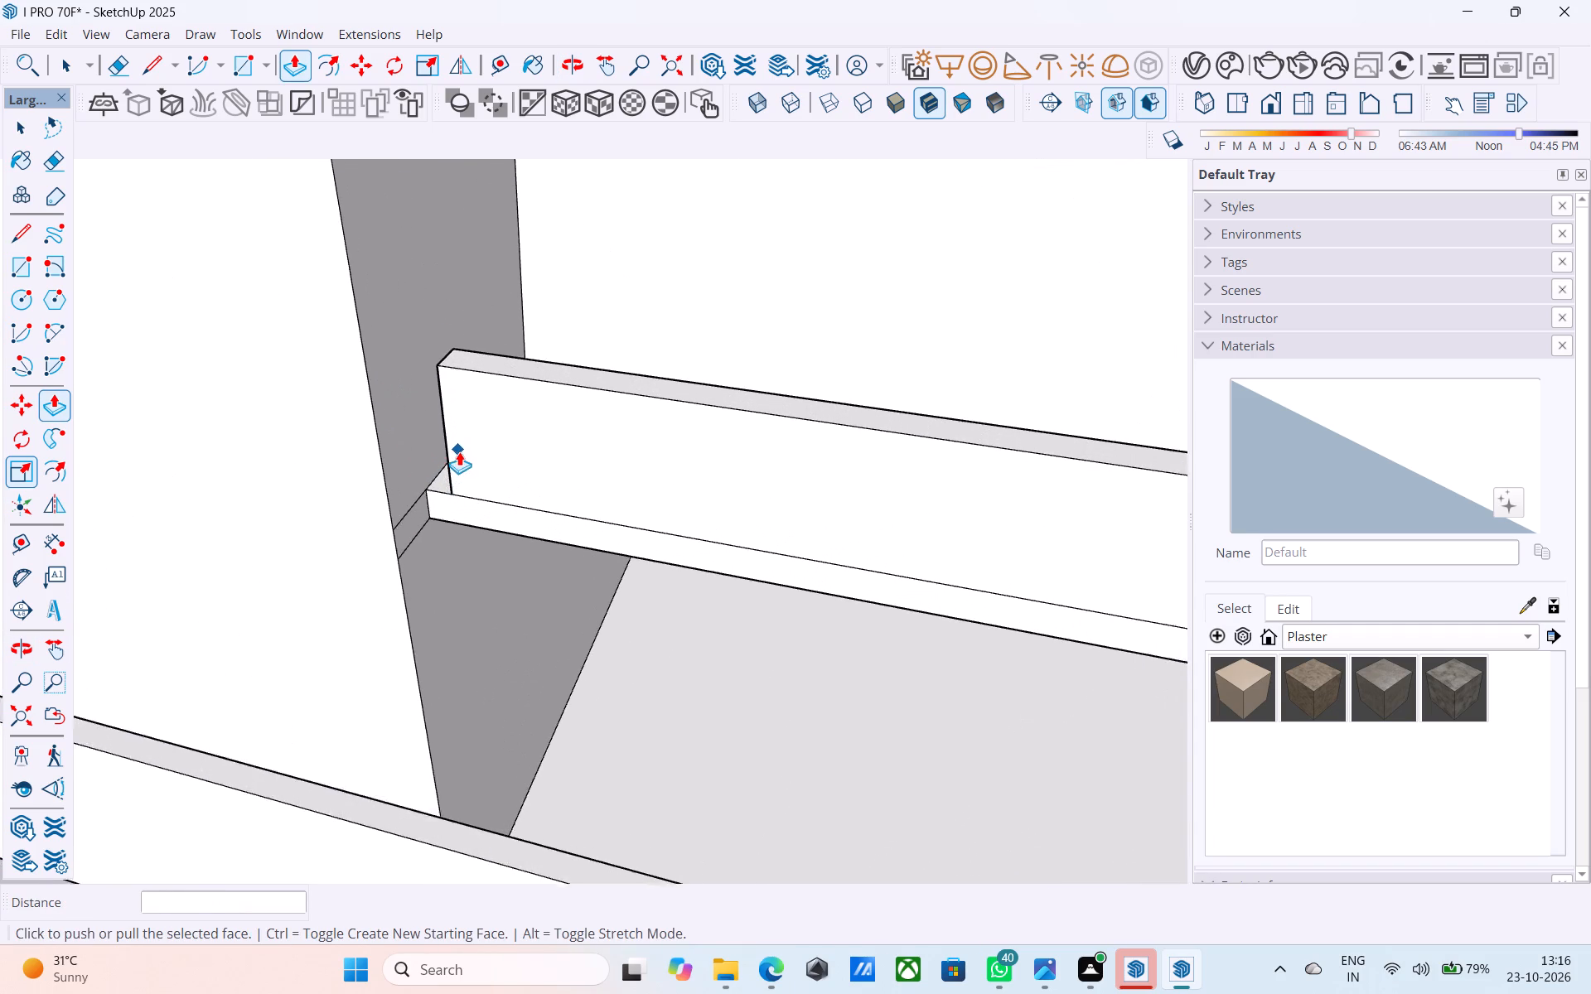
{"action": "scroll", "coordinate": [459, 451], "scroll_direction": "up", "scroll_amount": 1}
{"action": "left_click", "coordinate": [451, 446]}
{"action": "middle_click_drag", "start_coordinate": [425, 430], "coordinate": [533, 432]}
{"action": "scroll", "coordinate": [427, 426], "scroll_direction": "up", "scroll_amount": 5}
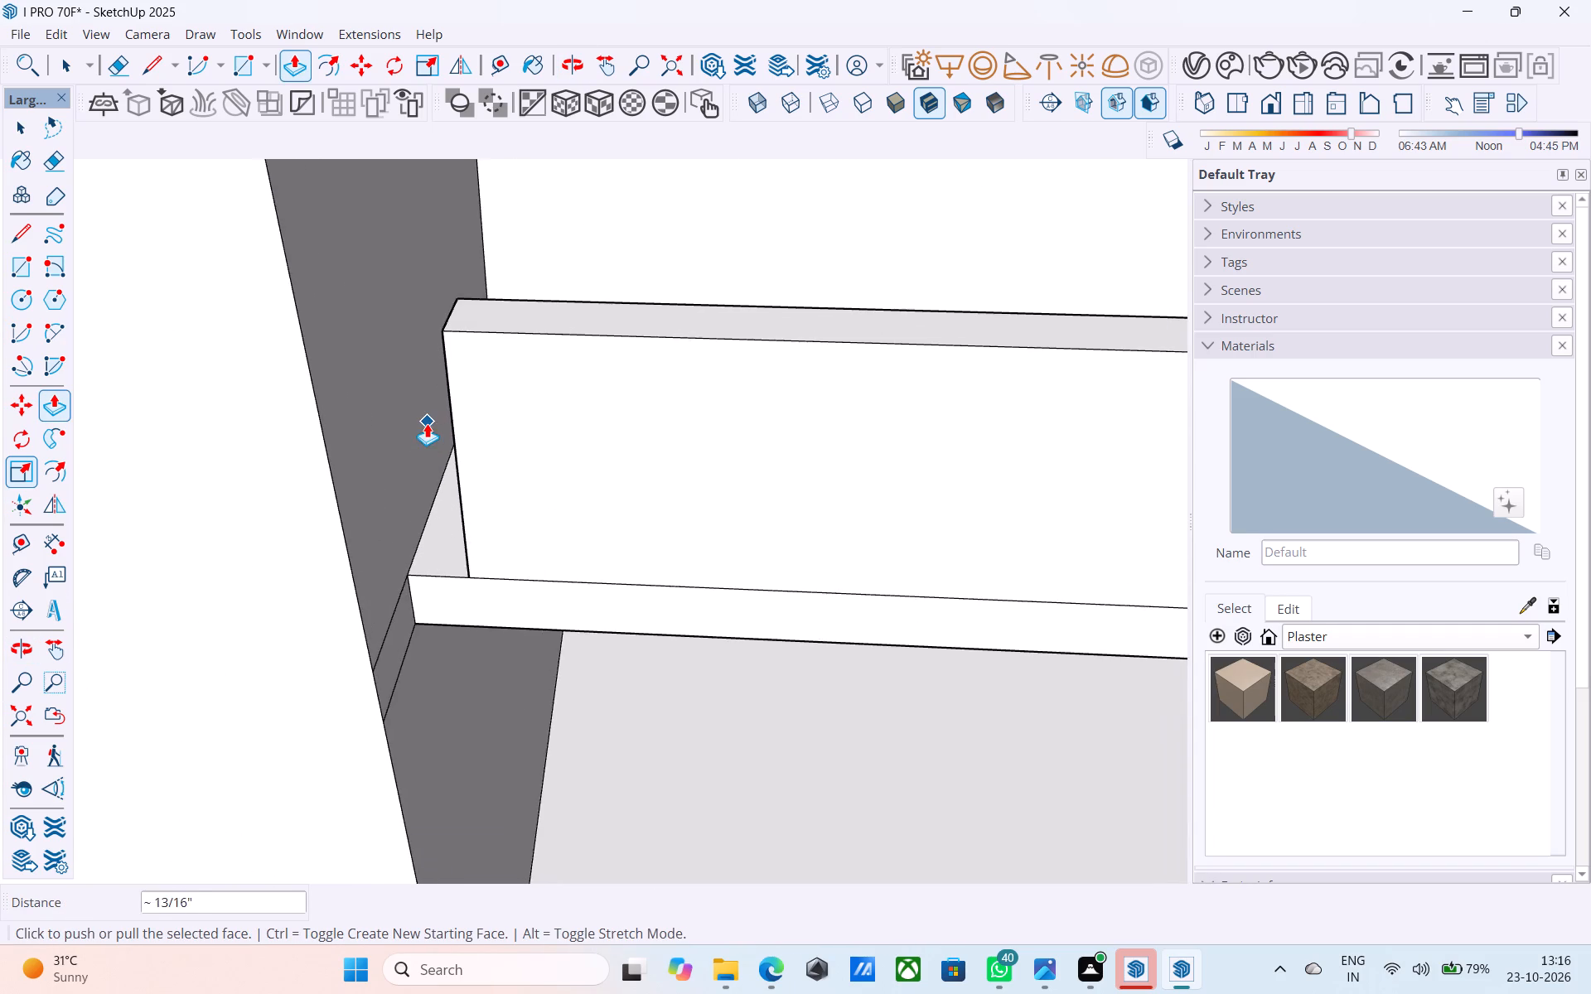
{"action": "scroll", "coordinate": [427, 423], "scroll_direction": "up", "scroll_amount": 3}
{"action": "left_click", "coordinate": [463, 400]}
{"action": "left_click", "coordinate": [288, 401]}
{"action": "scroll", "coordinate": [283, 401], "scroll_direction": "down", "scroll_amount": 6}
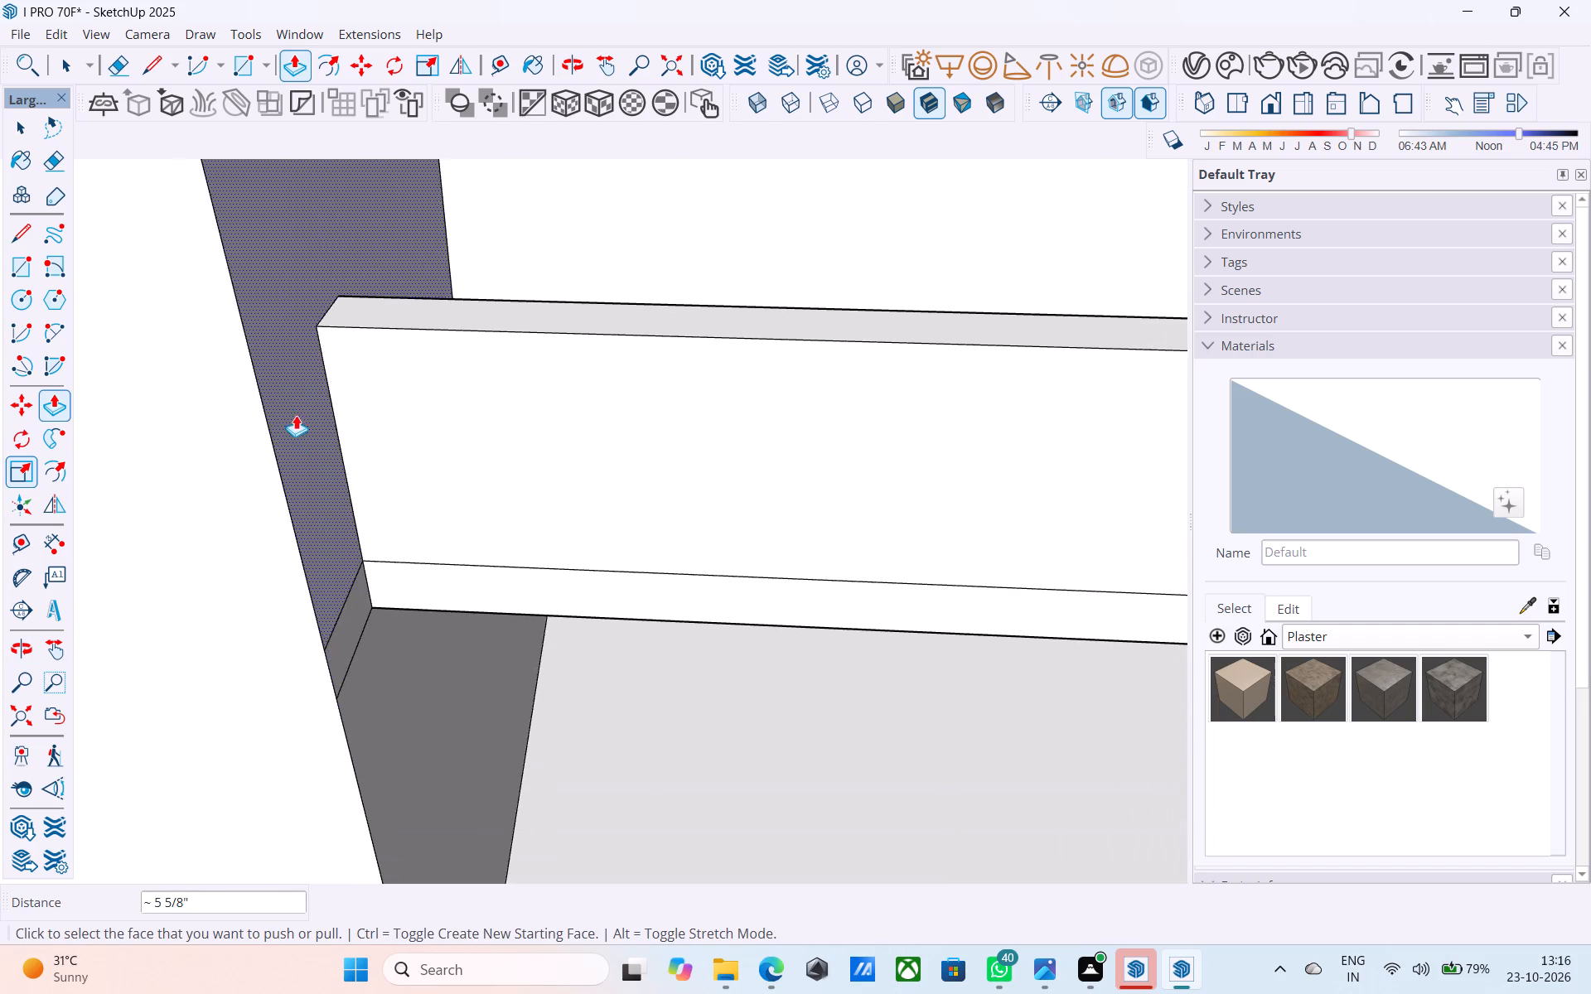
{"action": "scroll", "coordinate": [273, 466], "scroll_direction": "down", "scroll_amount": 20}
{"action": "scroll", "coordinate": [273, 466], "scroll_direction": "down", "scroll_amount": 6}
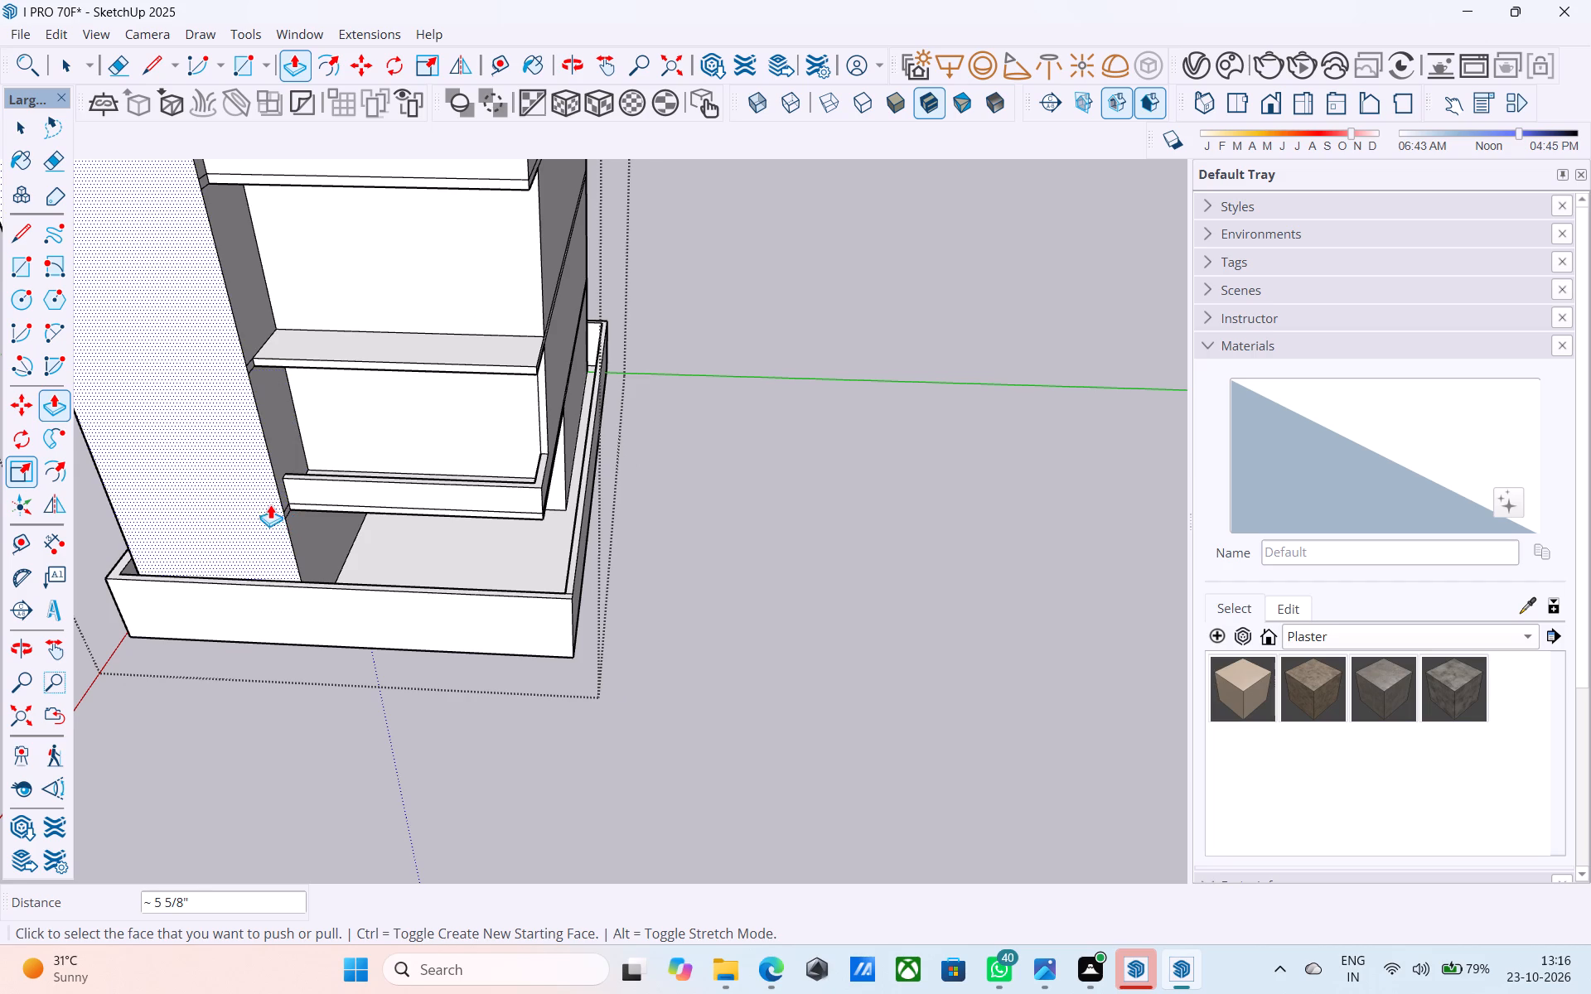
Copy the outer vertical edge of the wall above the middle balcony slab slightly inward to mark the parapet's thickness.
{"action": "middle_click_drag", "start_coordinate": [266, 502], "coordinate": [223, 475]}
{"action": "middle_click_drag", "start_coordinate": [268, 505], "coordinate": [219, 473]}
{"action": "key", "text": "space"}
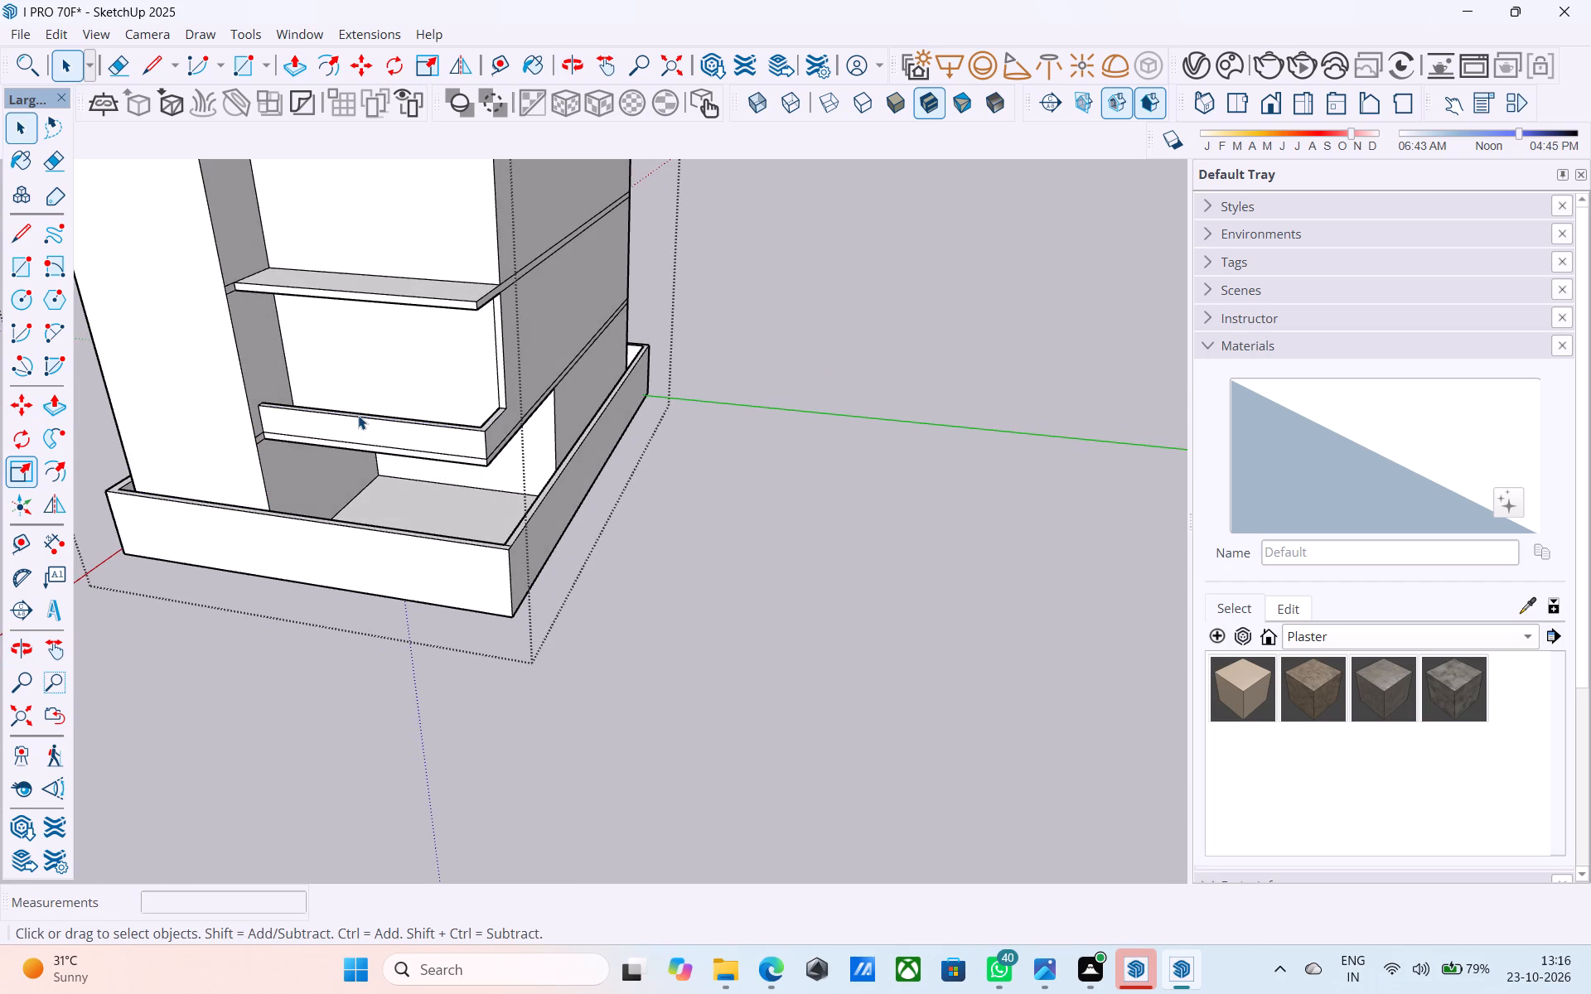
{"action": "middle_click_drag", "start_coordinate": [406, 467], "coordinate": [514, 507]}
{"action": "middle_click_drag", "start_coordinate": [573, 430], "coordinate": [393, 524], "text": "shift"}
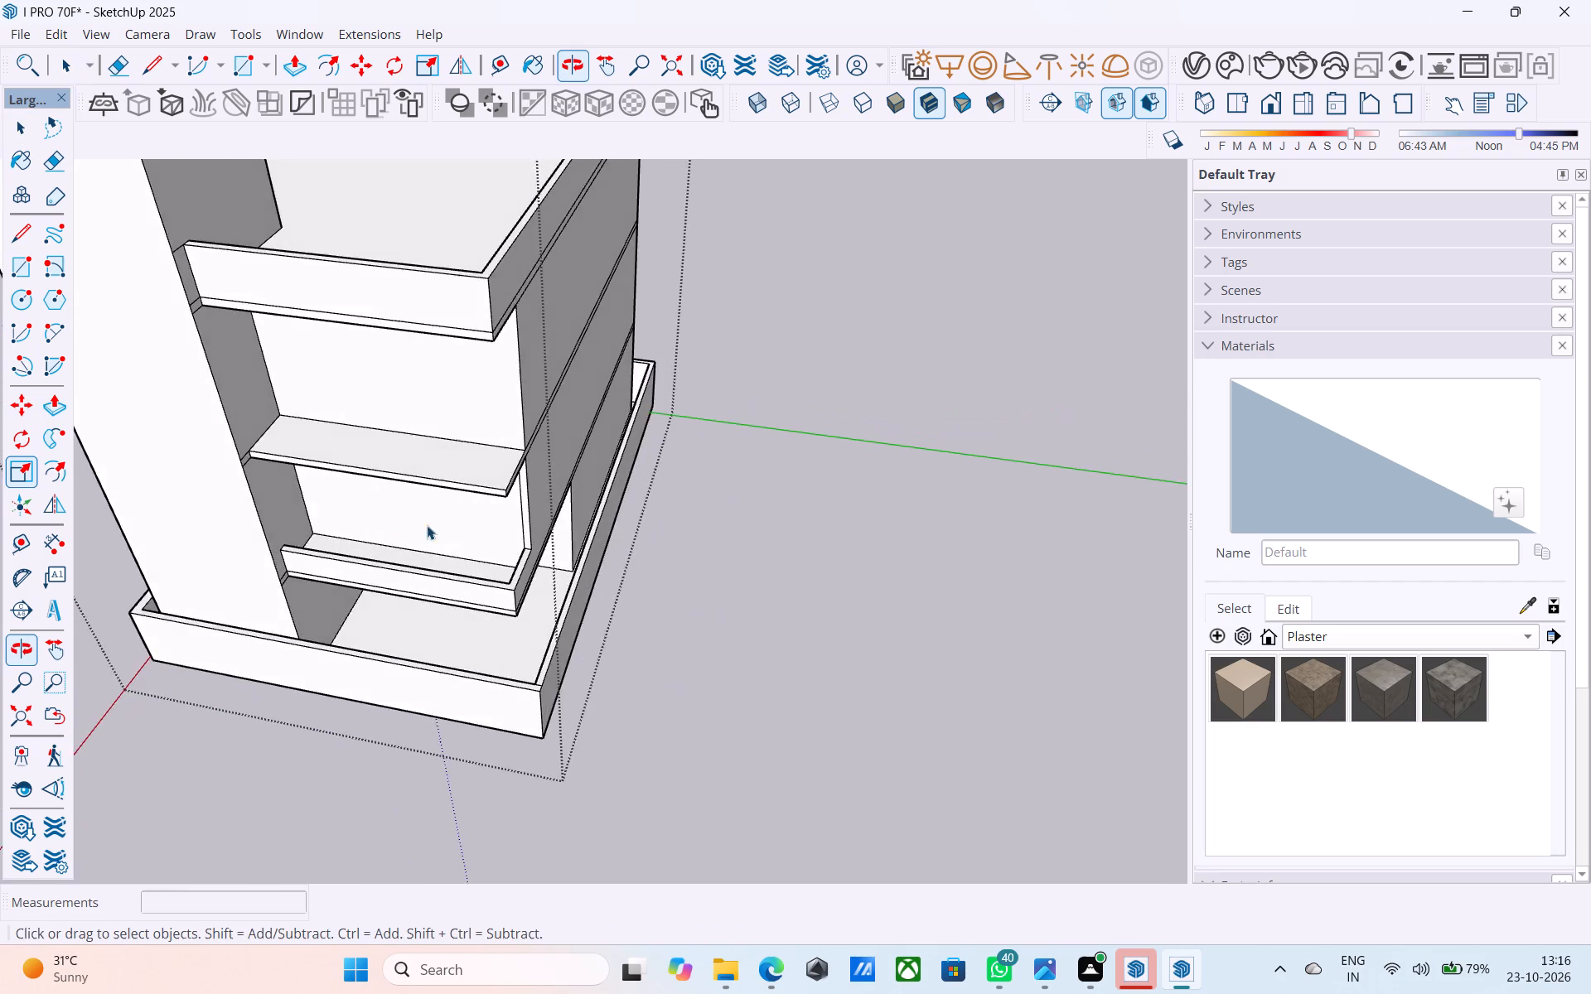
{"action": "scroll", "coordinate": [492, 471], "scroll_direction": "up", "scroll_amount": 8}
{"action": "left_click", "coordinate": [547, 423]}
{"action": "left_click", "coordinate": [544, 422]}
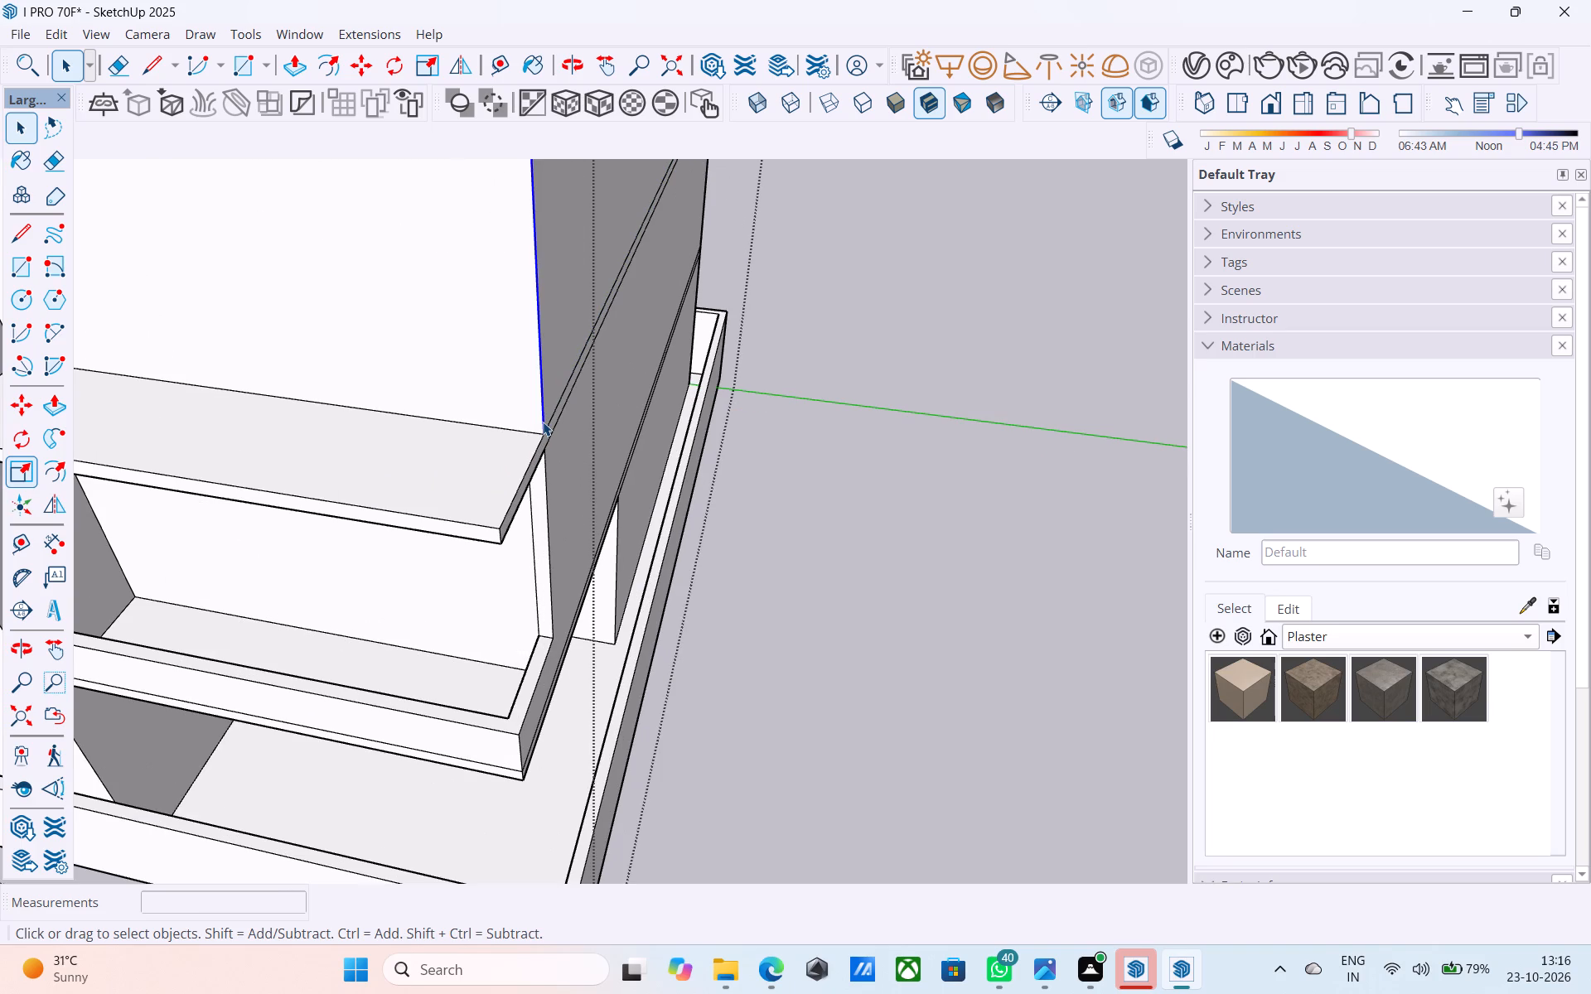
{"action": "key", "text": "m"}
{"action": "left_click_drag", "start_coordinate": [544, 435], "coordinate": [527, 437]}
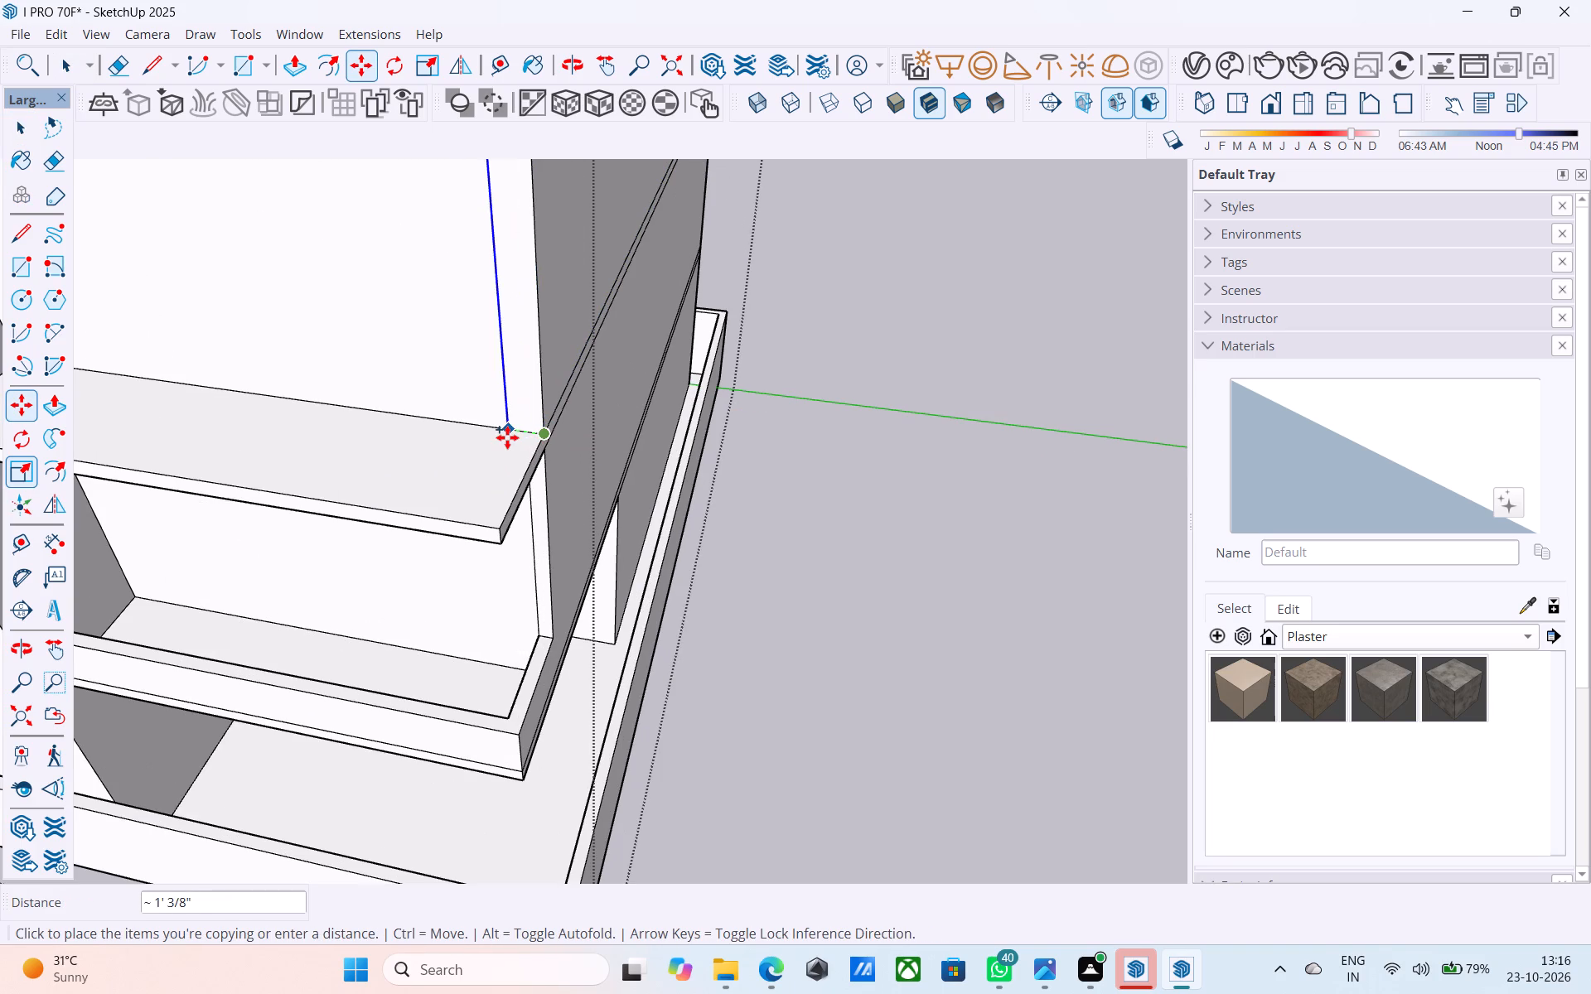
{"action": "left_click", "coordinate": [517, 437]}
{"action": "key", "text": "space"}
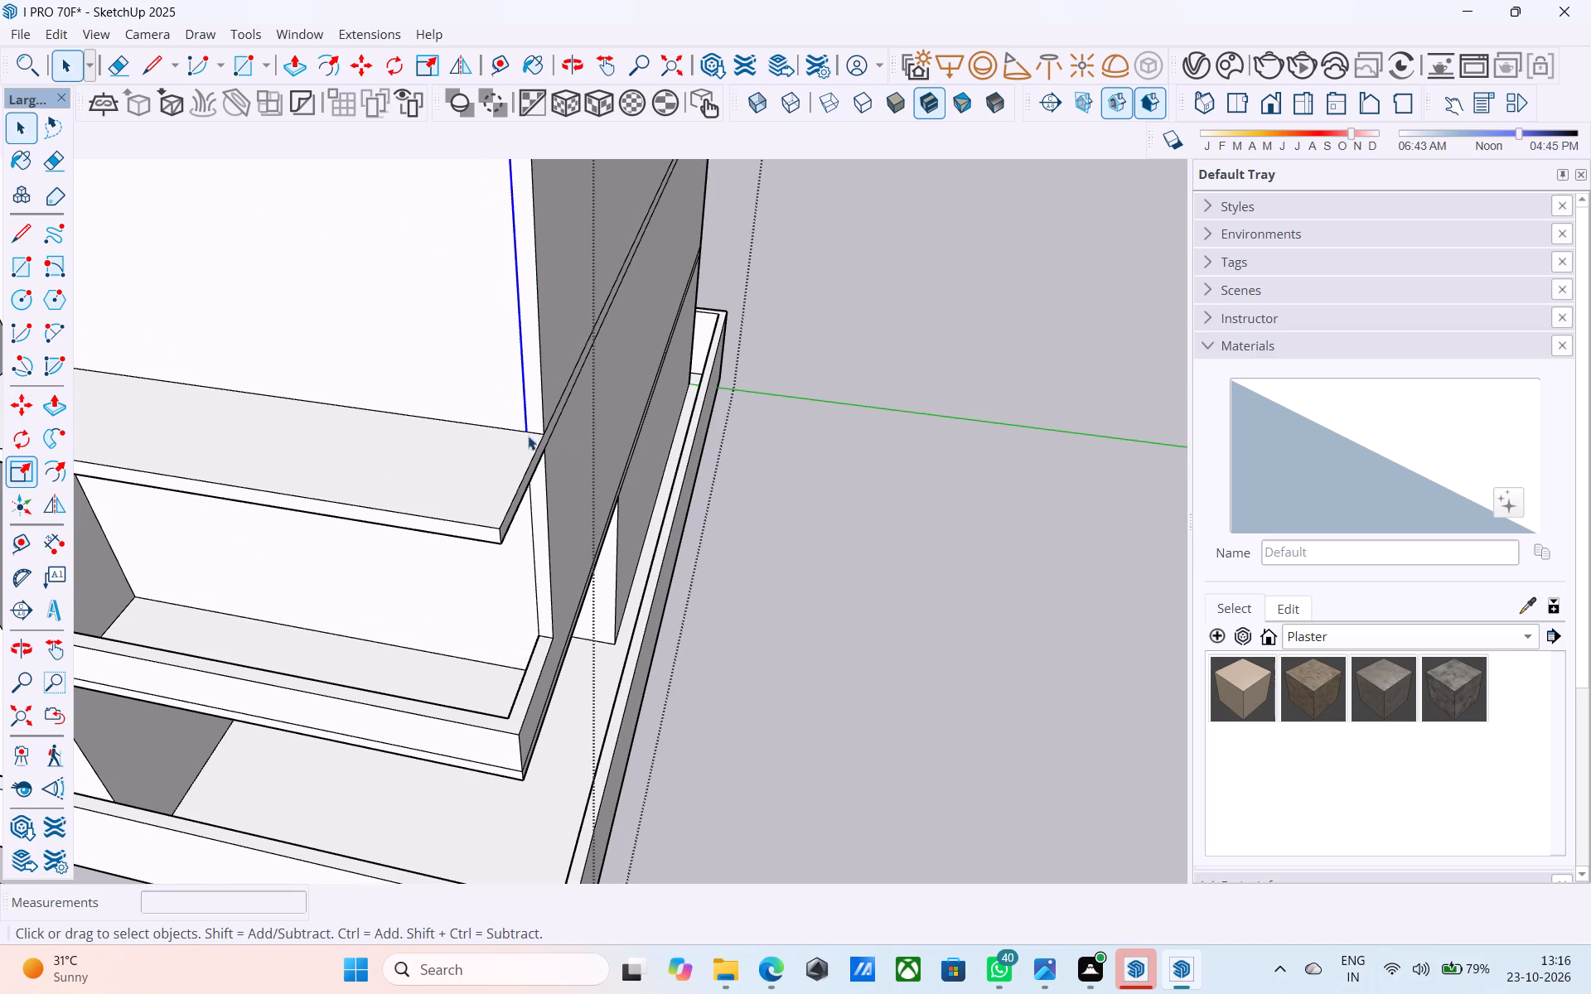
Copy the short bottom edge of the narrow wall strip 2' upward to outline the middle balcony parapet's profile.
{"action": "left_click", "coordinate": [534, 430]}
{"action": "key", "text": "m"}
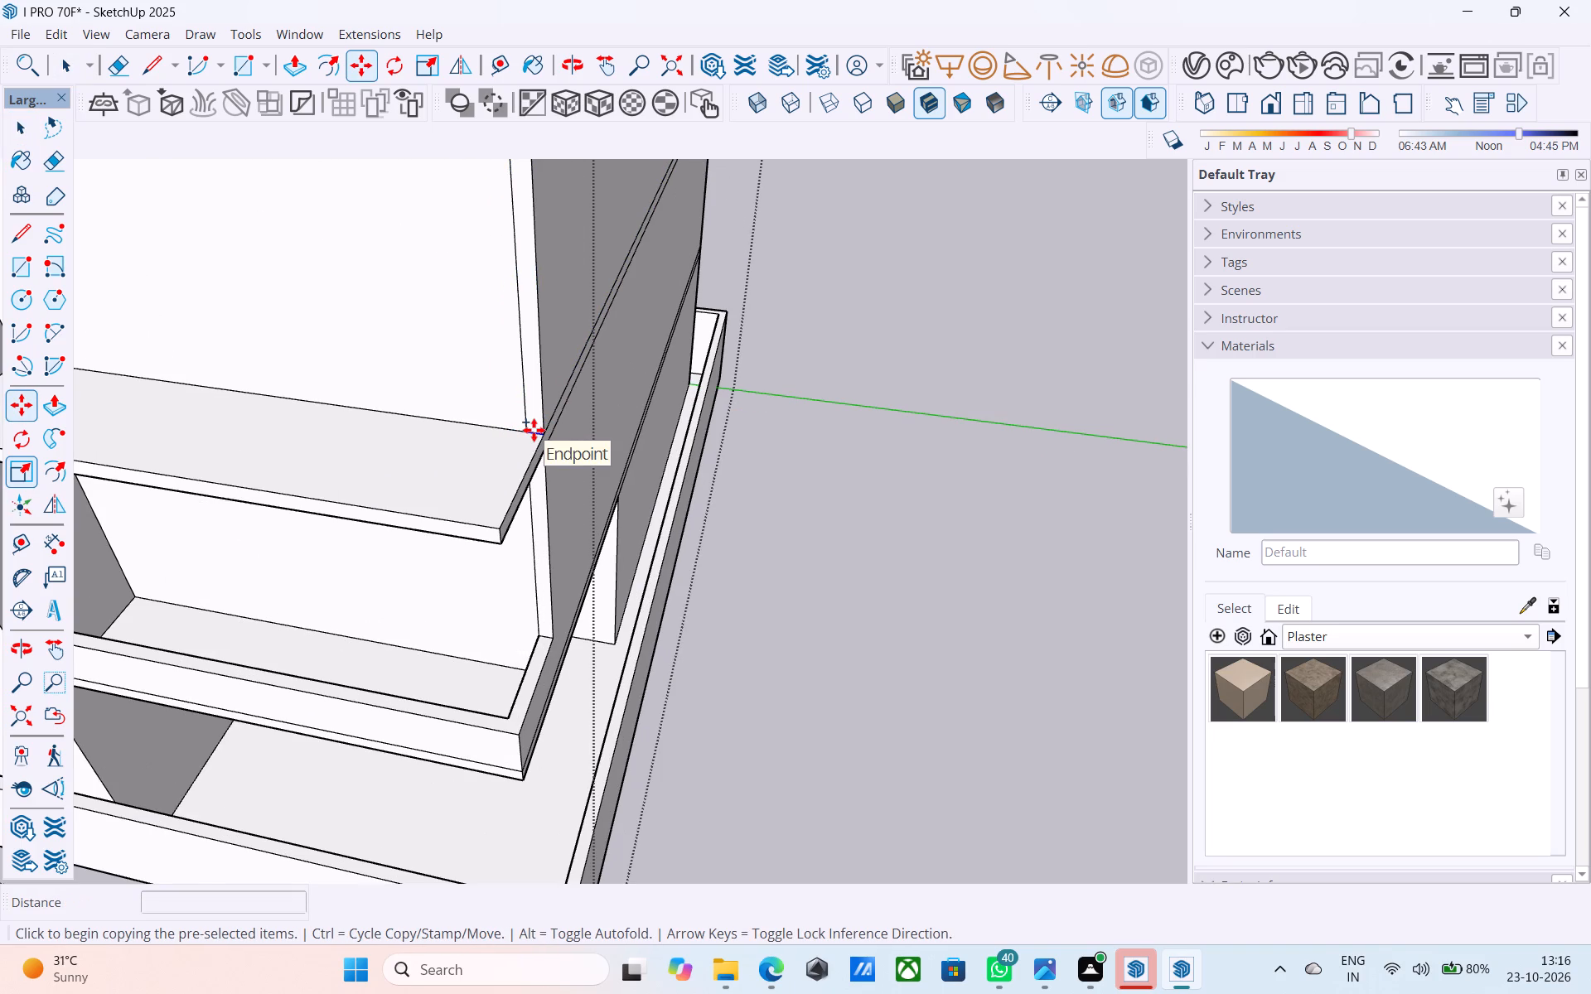
{"action": "left_click", "coordinate": [542, 436]}
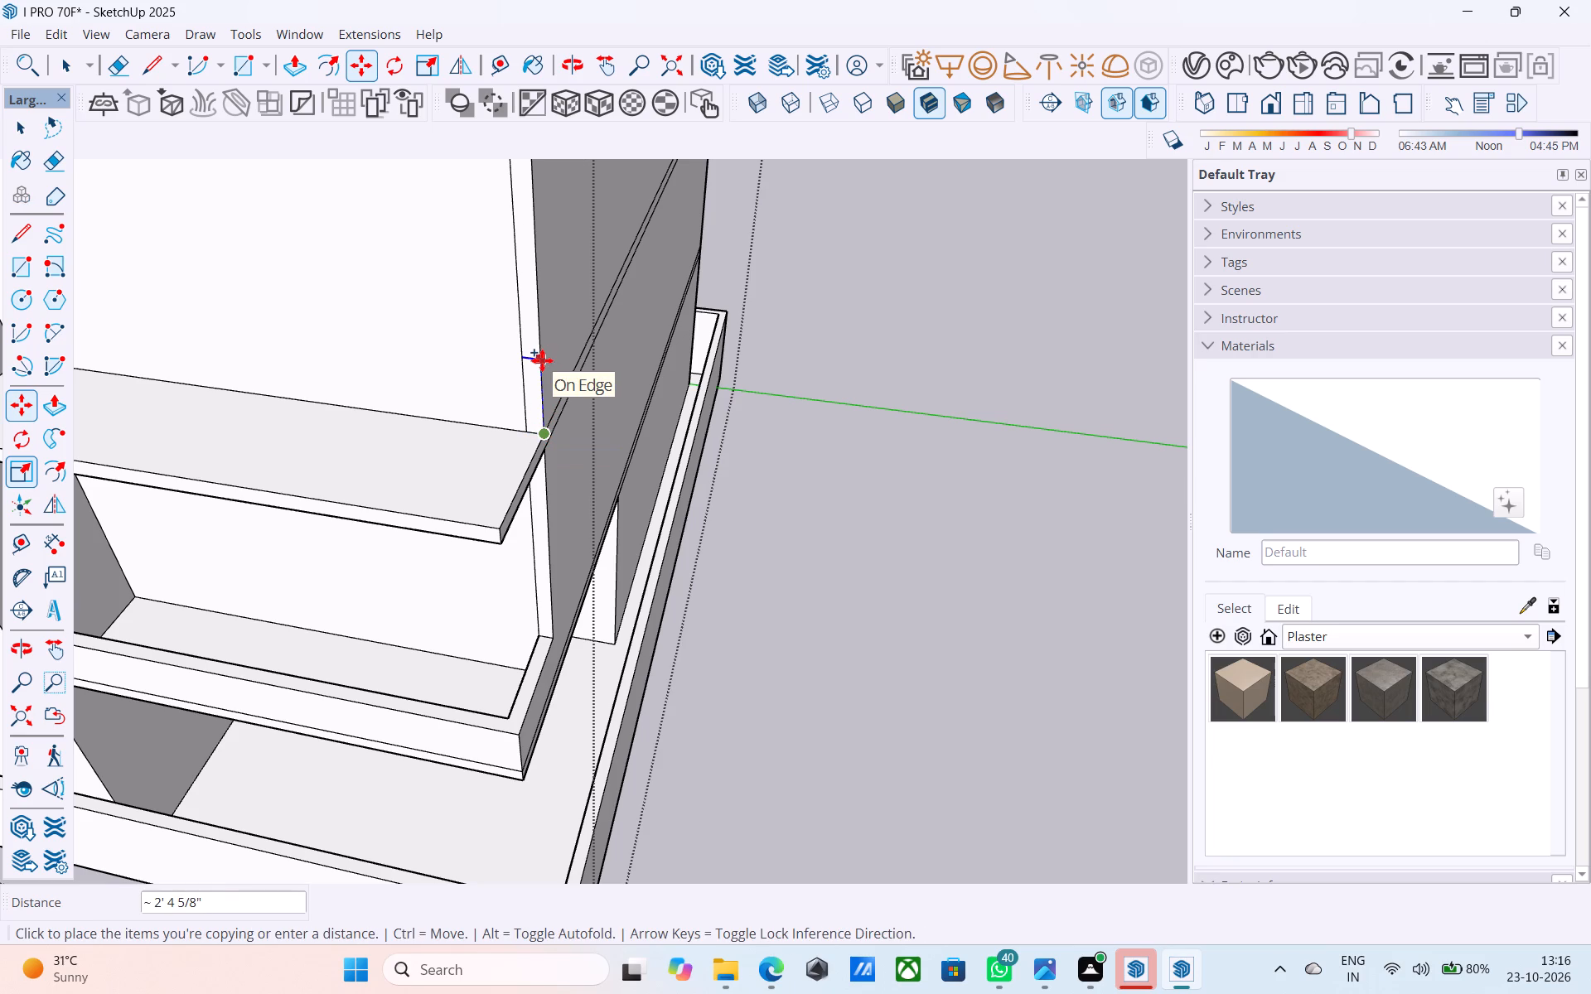
{"action": "type", "text": "2'"}
{"action": "key", "text": "Return"}
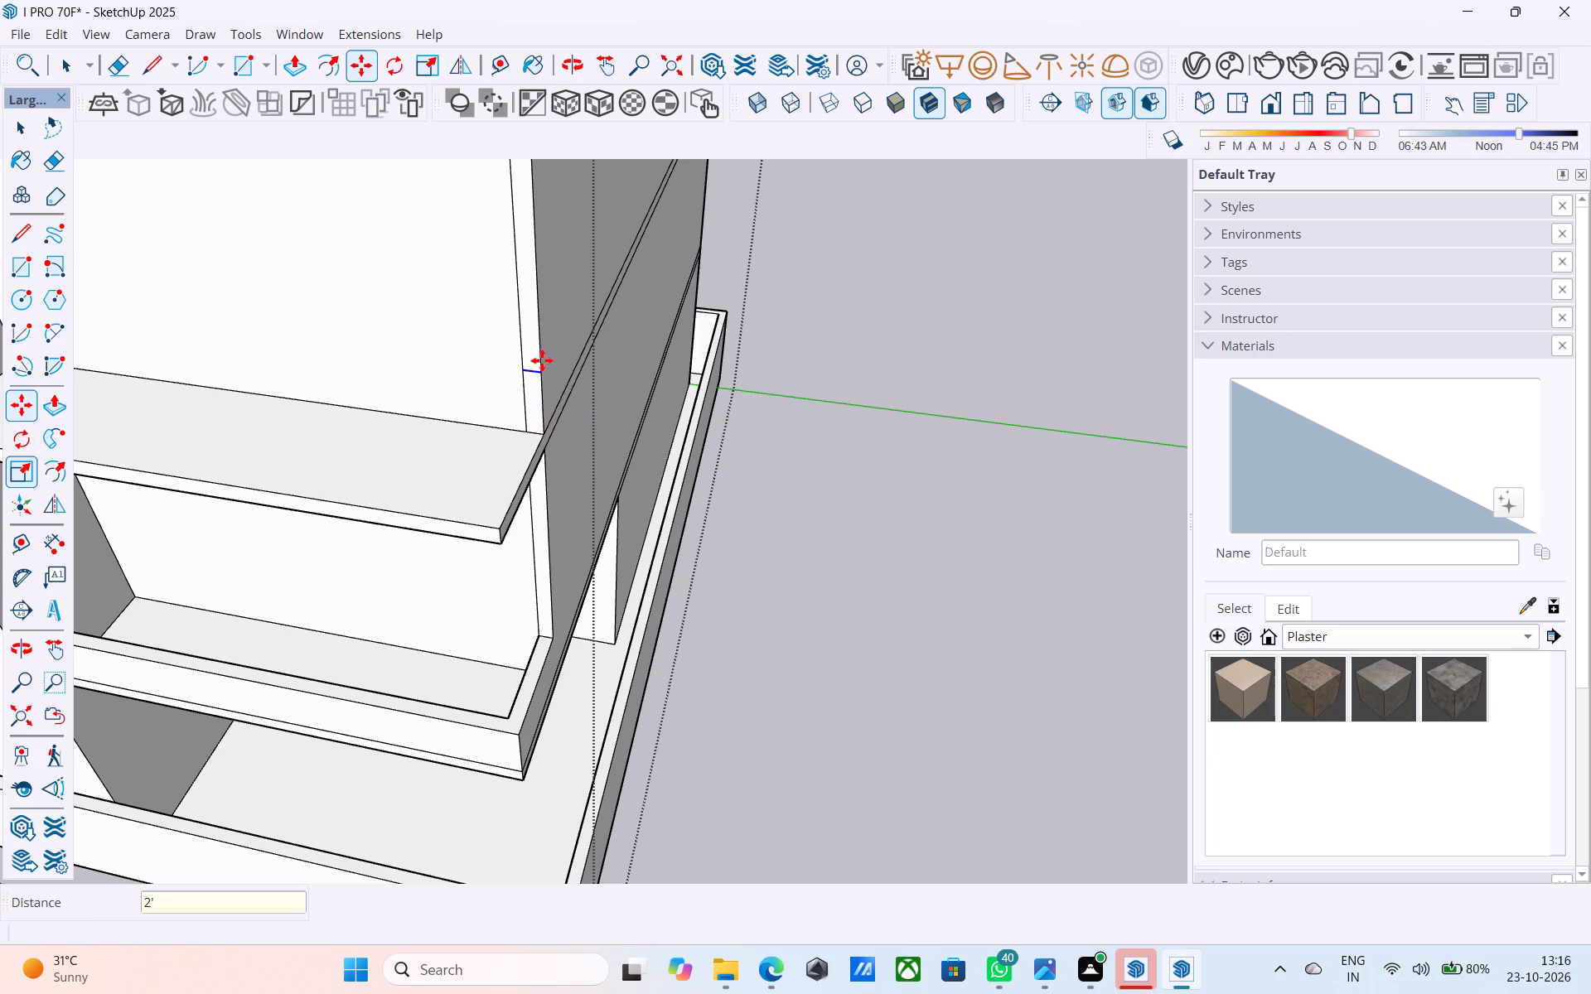
Pull the 2' high profile out 4' to the middle balcony slab's front edge to form its side parapet.
{"action": "key", "text": "space"}
{"action": "left_click", "coordinate": [534, 384]}
{"action": "key", "text": "p"}
{"action": "left_click", "coordinate": [534, 384]}
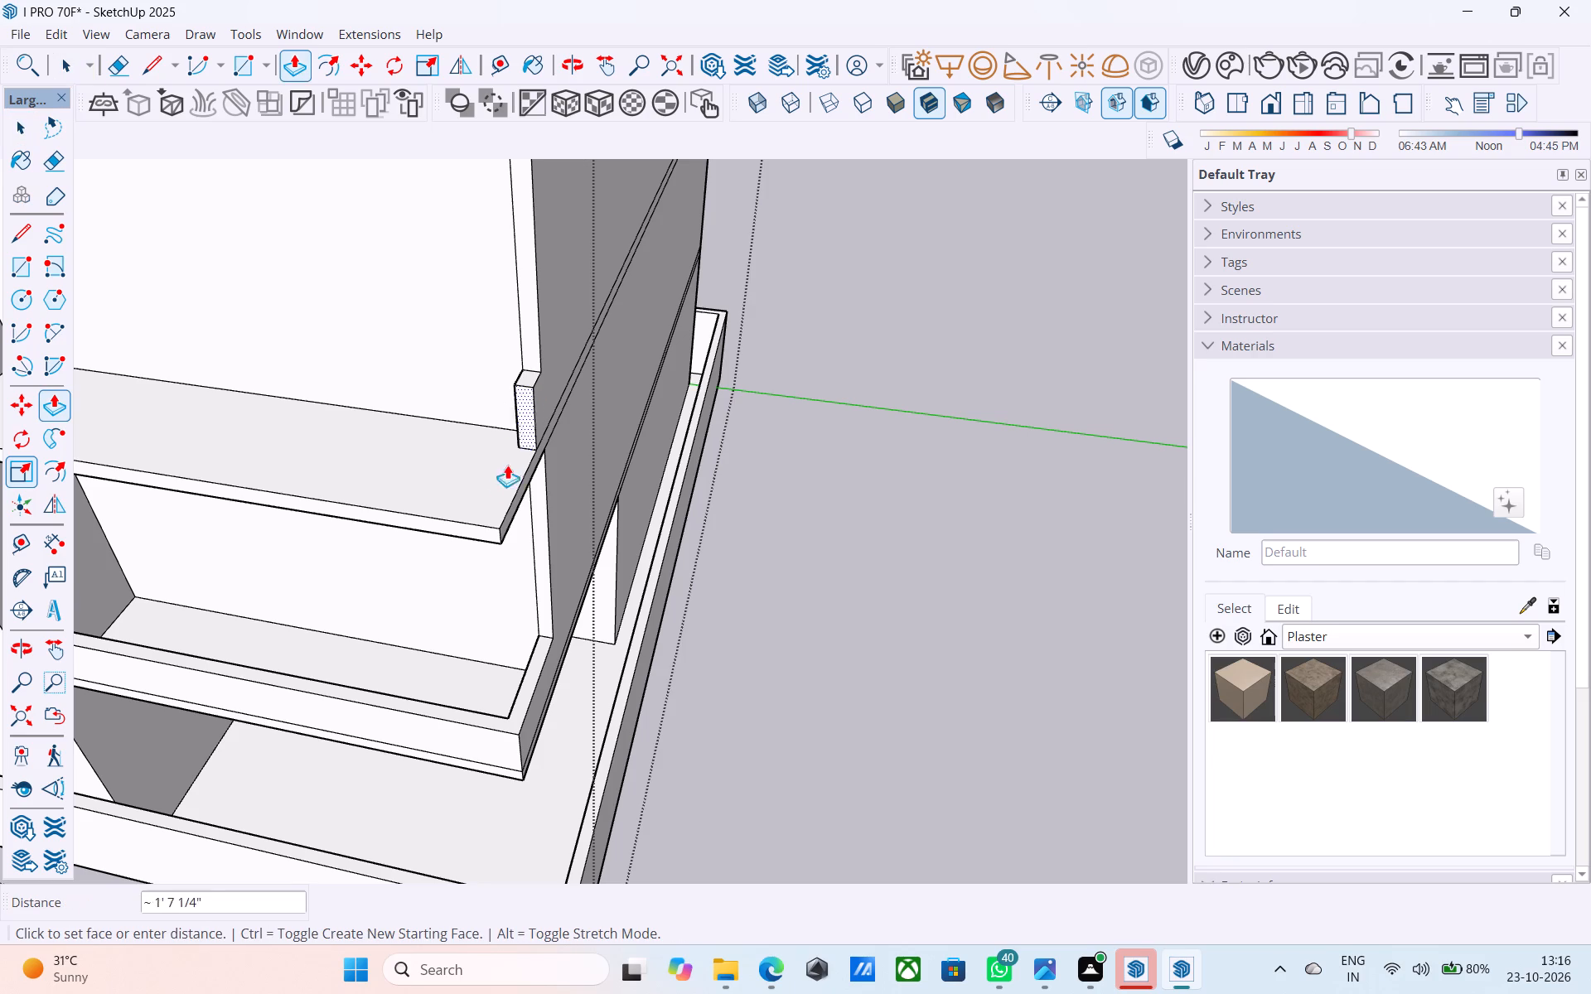
{"action": "left_click", "coordinate": [459, 535]}
Copy the inner vertical edge at the middle side parapet's front end 6" back along its inner face.
{"action": "middle_click_drag", "start_coordinate": [487, 528], "coordinate": [963, 426]}
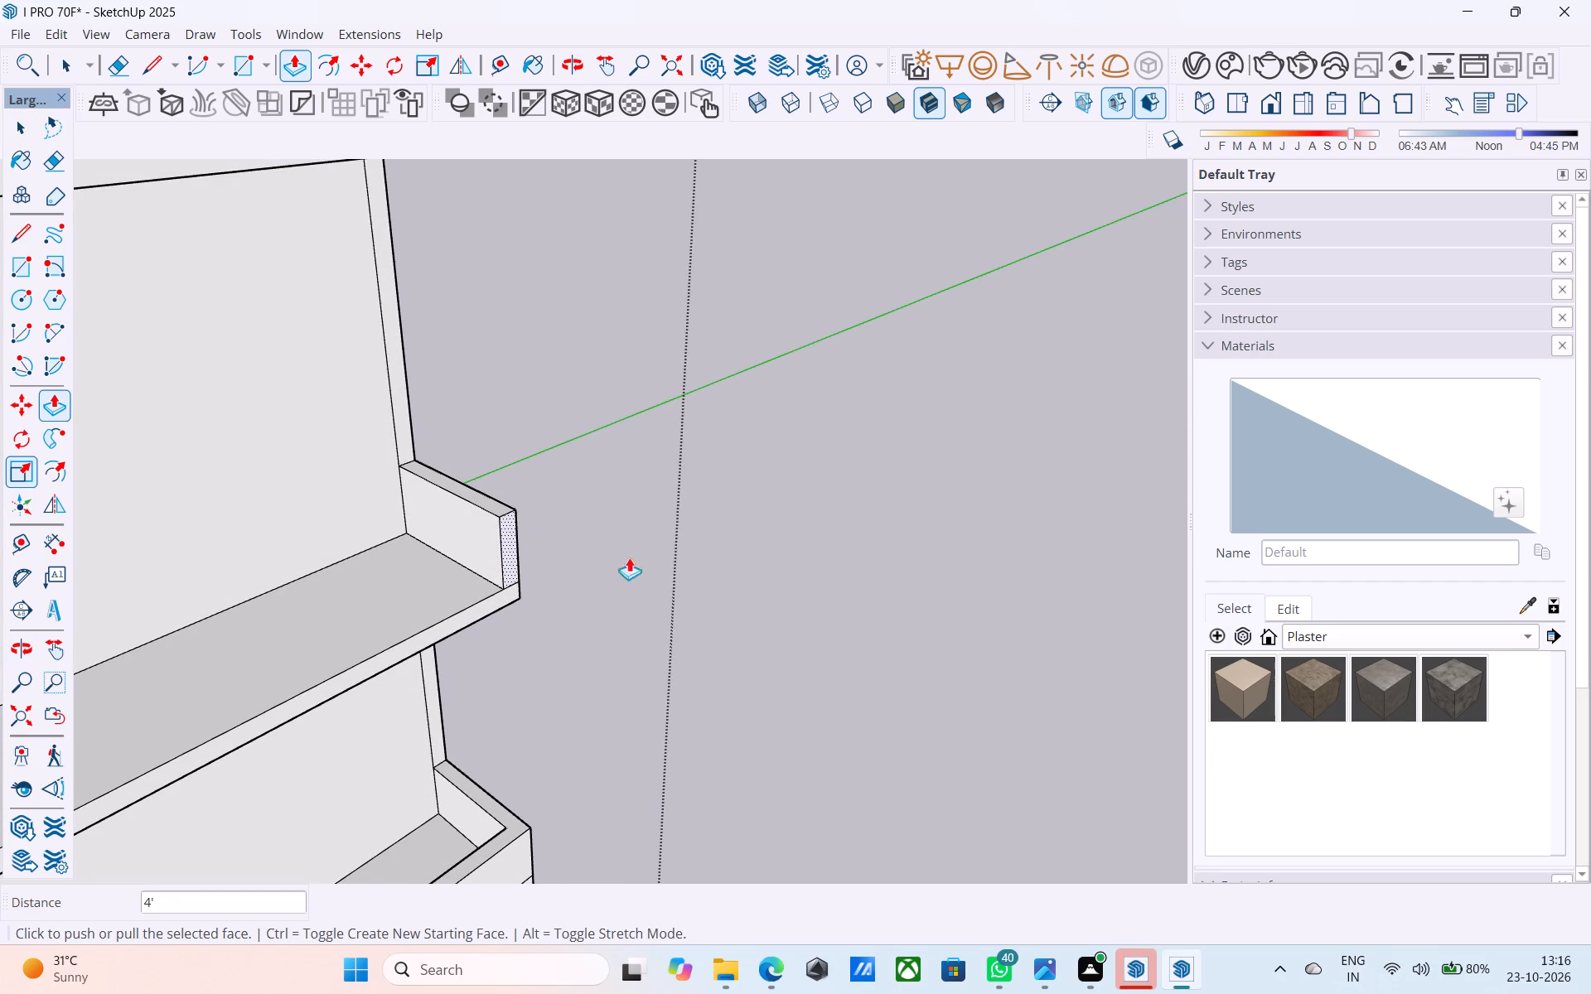
{"action": "scroll", "coordinate": [872, 398], "scroll_direction": "down", "scroll_amount": 3}
{"action": "scroll", "coordinate": [878, 398], "scroll_direction": "up", "scroll_amount": 1}
{"action": "scroll", "coordinate": [878, 398], "scroll_direction": "down", "scroll_amount": 2}
{"action": "scroll", "coordinate": [690, 517], "scroll_direction": "up", "scroll_amount": 8}
{"action": "key", "text": "space"}
{"action": "left_click", "coordinate": [598, 498]}
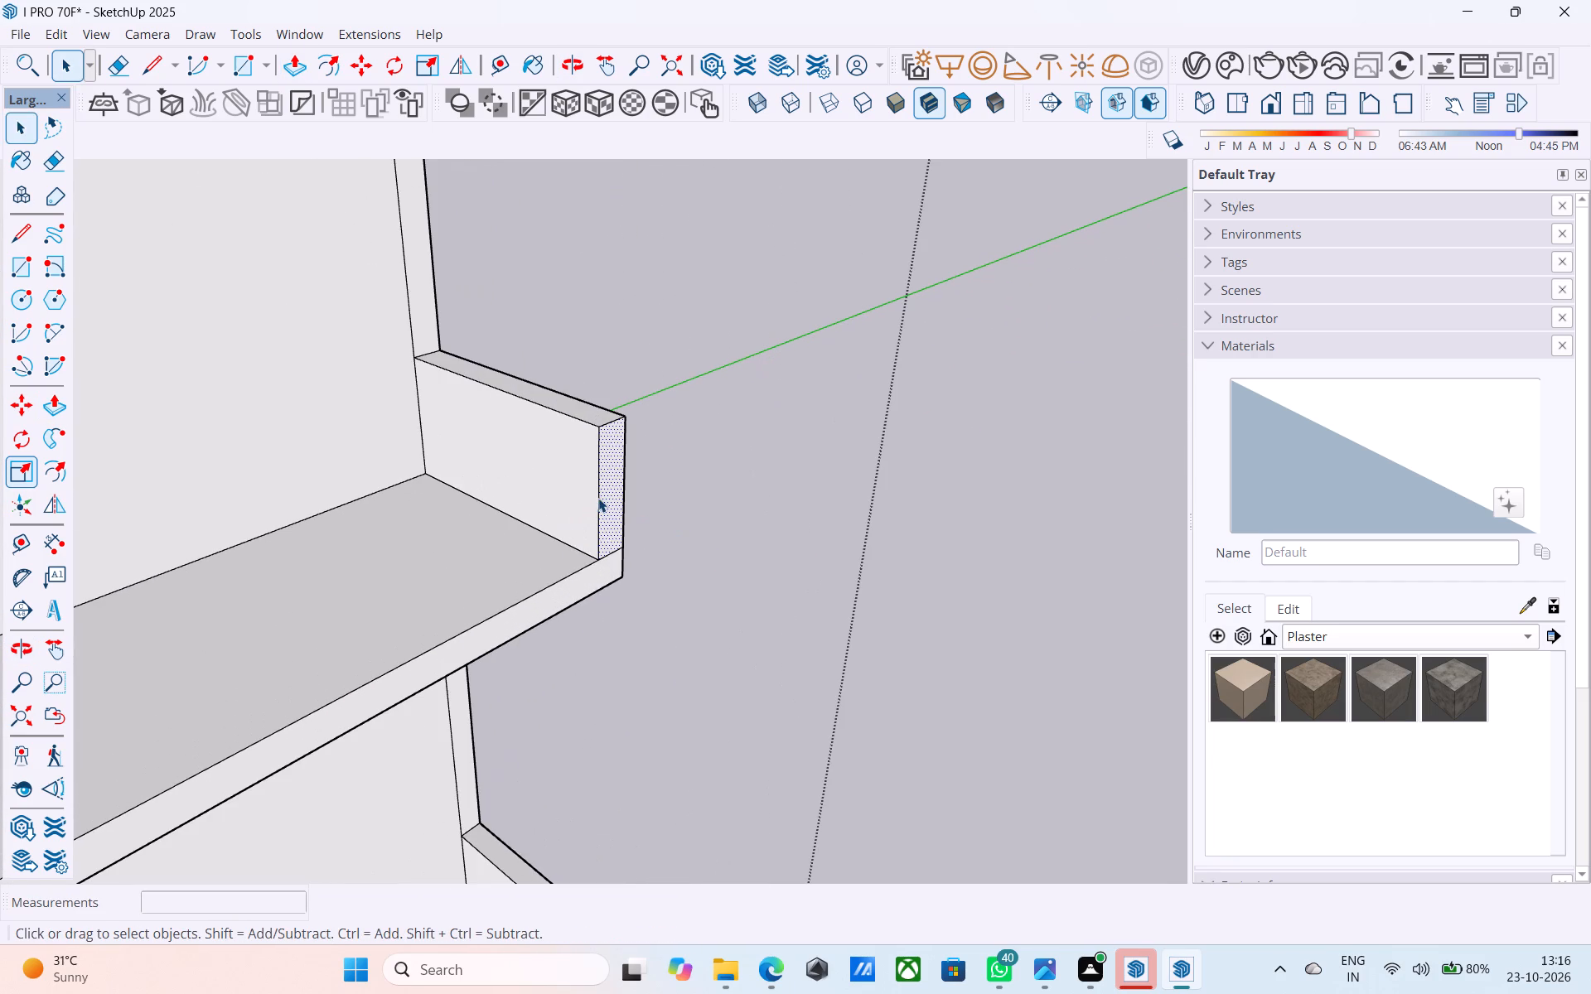
{"action": "key", "text": "m"}
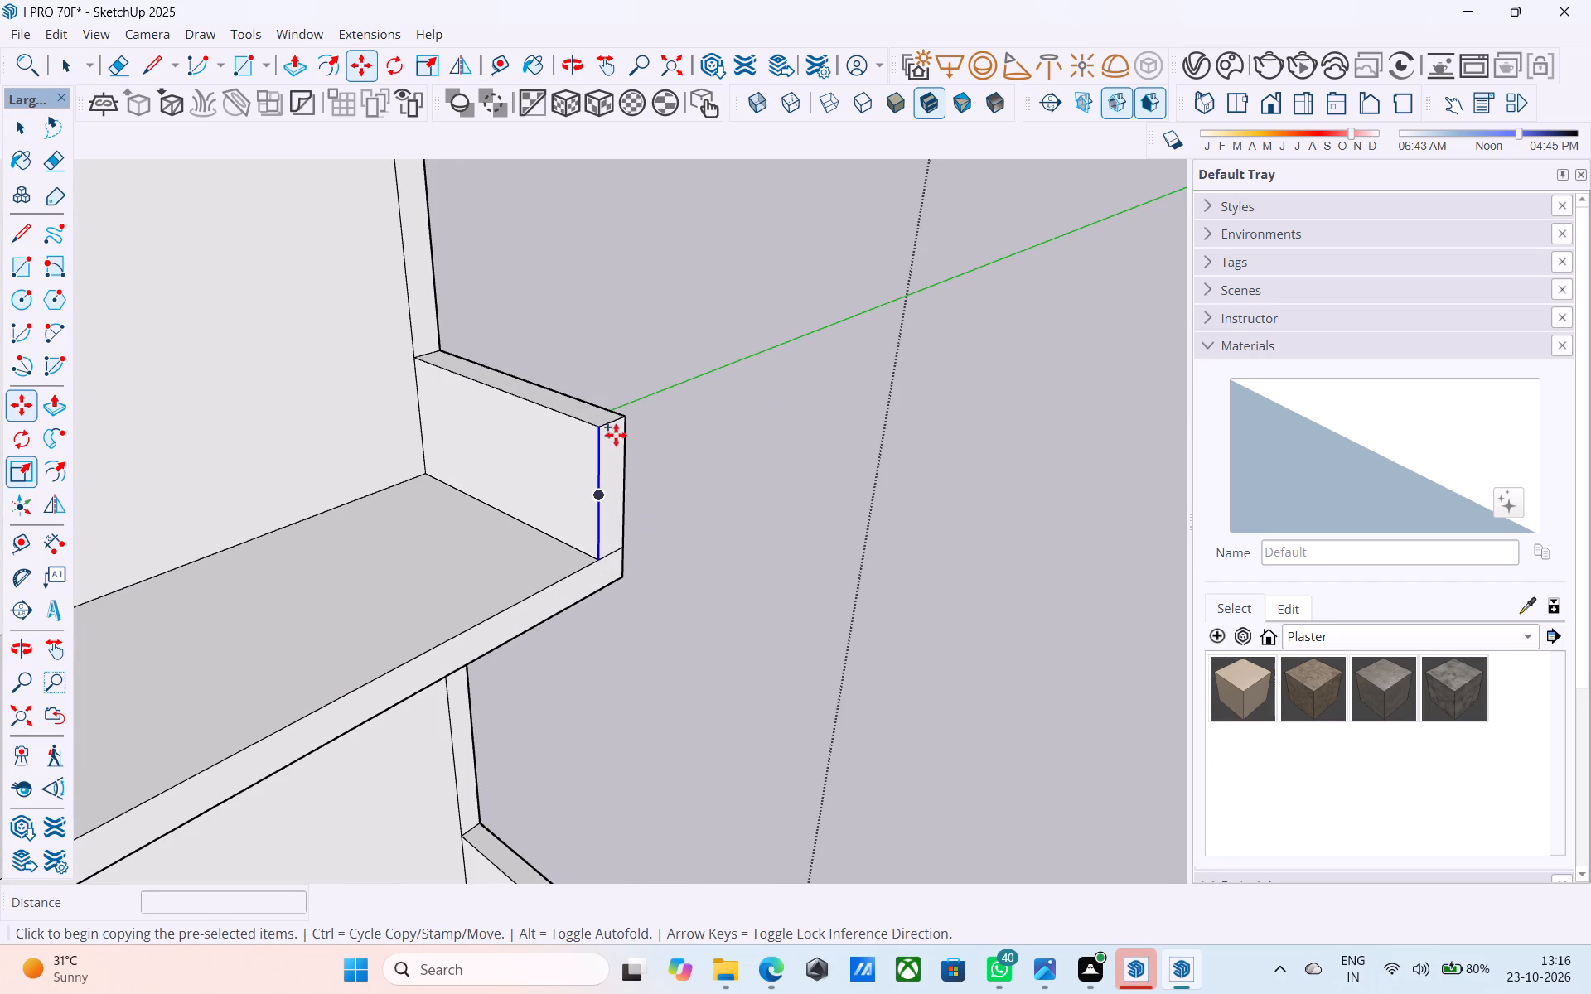
{"action": "left_click", "coordinate": [602, 426]}
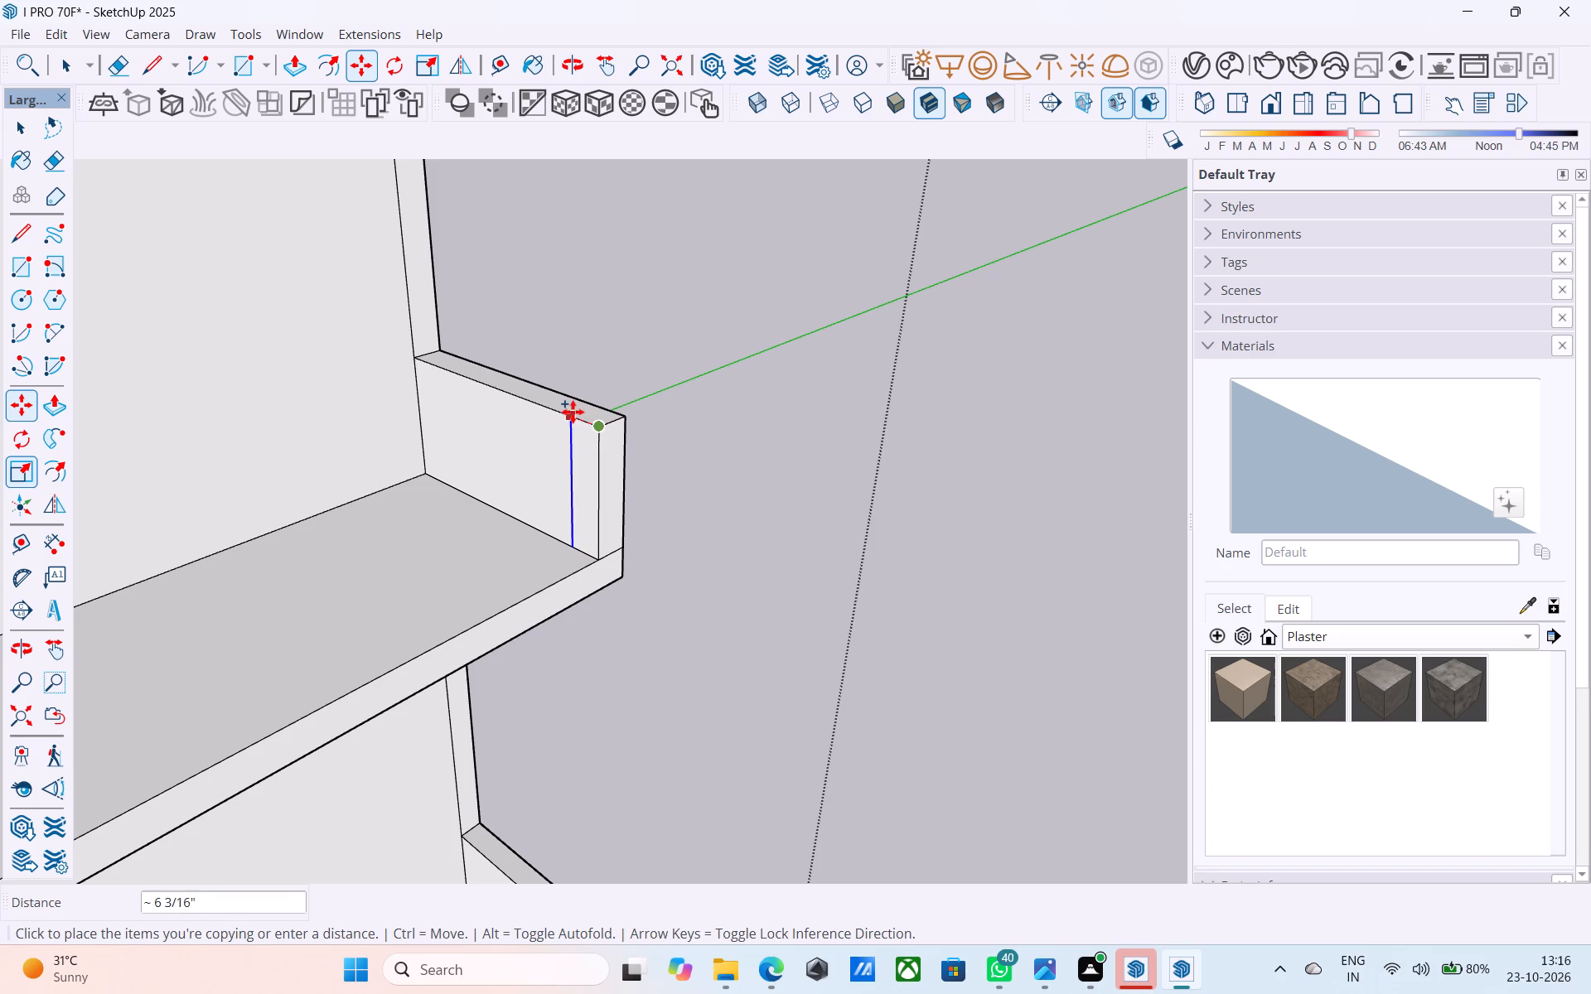
{"action": "key", "text": "6"}
{"action": "key", "text": "shift+quotedbl"}
{"action": "key", "text": "Return"}
{"action": "key", "text": "space"}
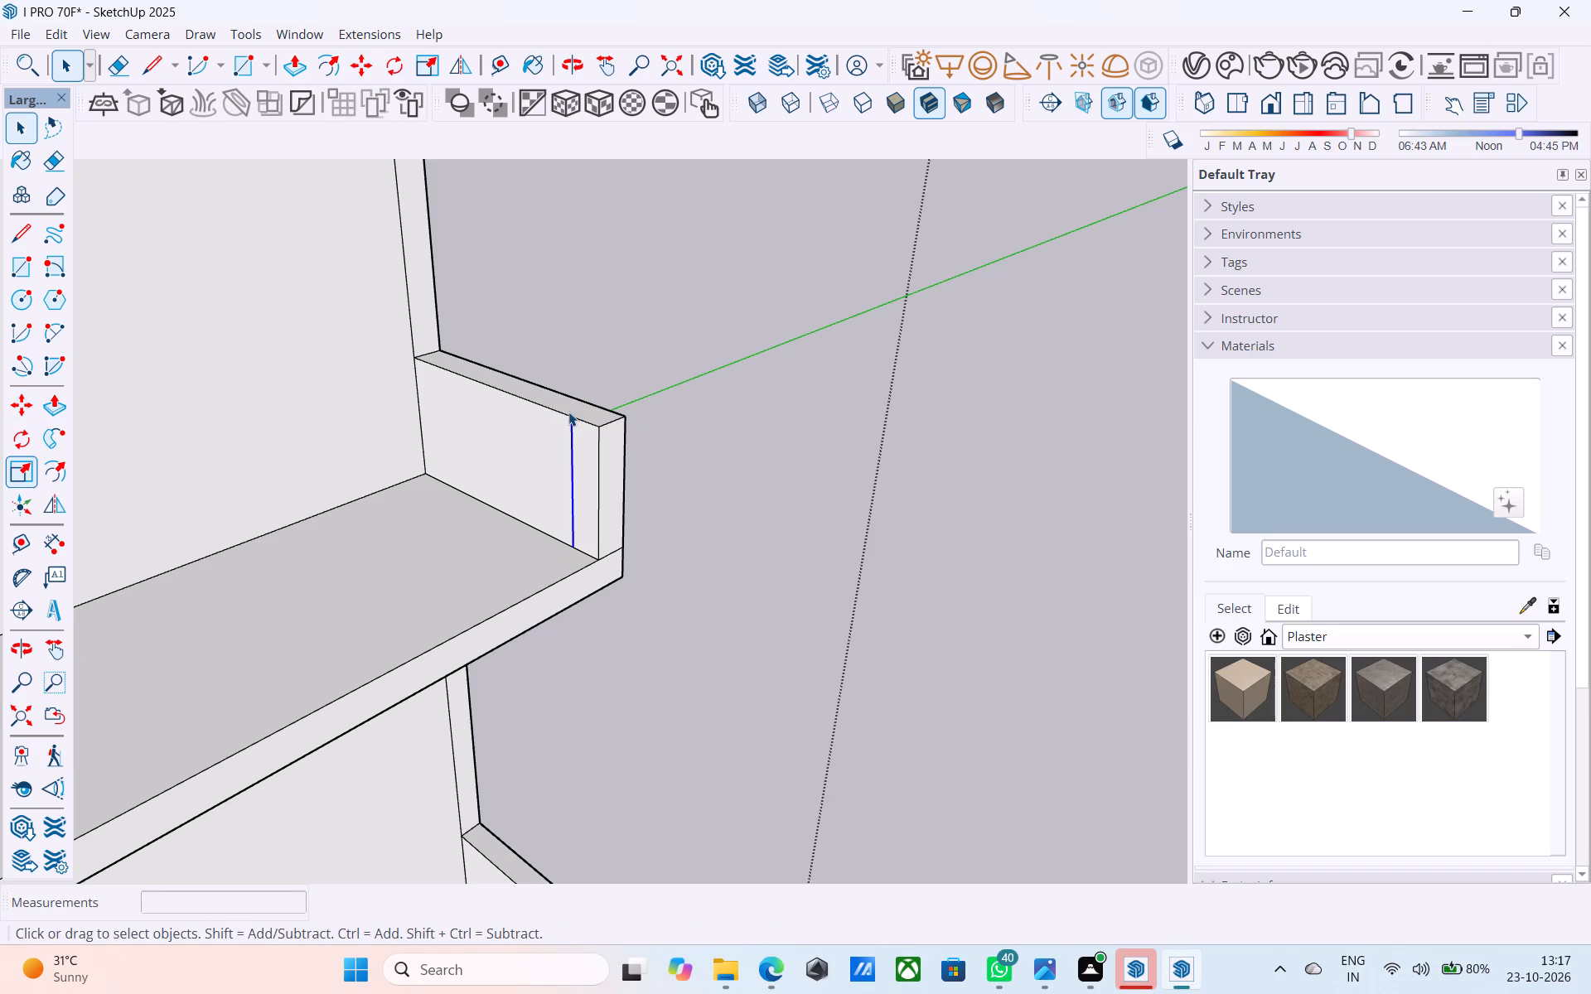
Pull the 6" end strip 16' 3" along the middle balcony's front edge to the tower wall to form the front parapet.
{"action": "left_click", "coordinate": [582, 435]}
{"action": "key", "text": "p"}
{"action": "left_click", "coordinate": [583, 437]}
{"action": "scroll", "coordinate": [582, 437], "scroll_direction": "down", "scroll_amount": 6}
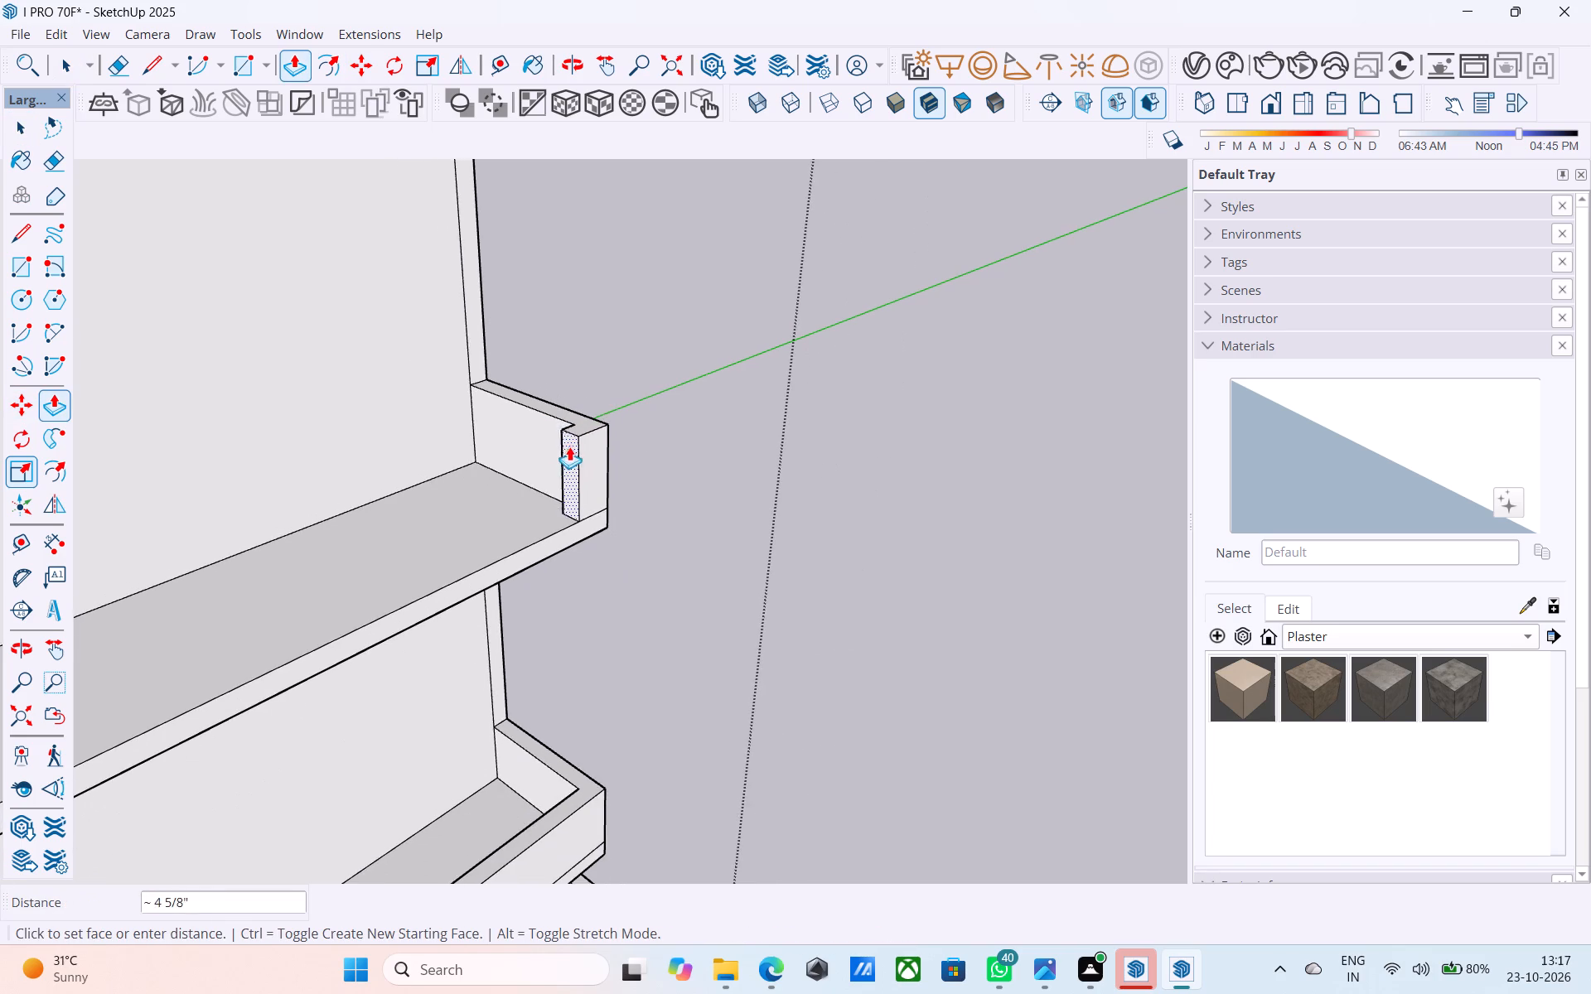
{"action": "scroll", "coordinate": [563, 452], "scroll_direction": "down", "scroll_amount": 13}
{"action": "middle_click_drag", "start_coordinate": [530, 480], "coordinate": [88, 506]}
{"action": "scroll", "coordinate": [307, 417], "scroll_direction": "up", "scroll_amount": 6}
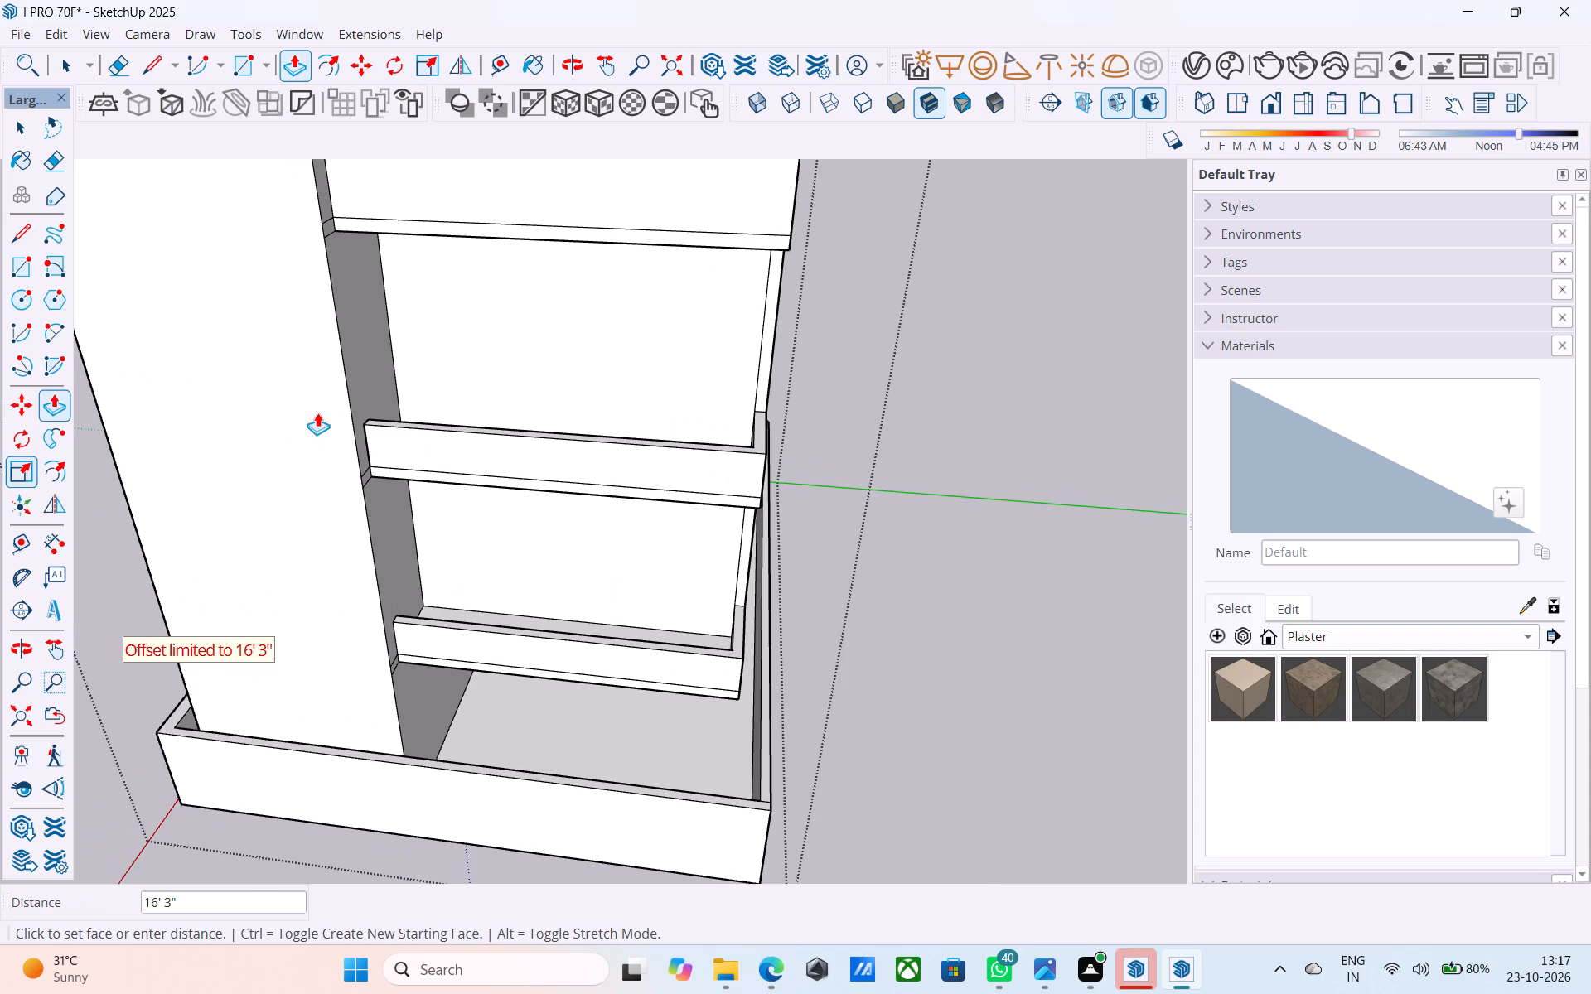
{"action": "left_click", "coordinate": [353, 390]}
Examine the balcony parapets and the building's front and side faces from several angles.
{"action": "scroll", "coordinate": [355, 390], "scroll_direction": "down", "scroll_amount": 5}
{"action": "middle_click_drag", "start_coordinate": [355, 390], "coordinate": [350, 528], "text": "shift"}
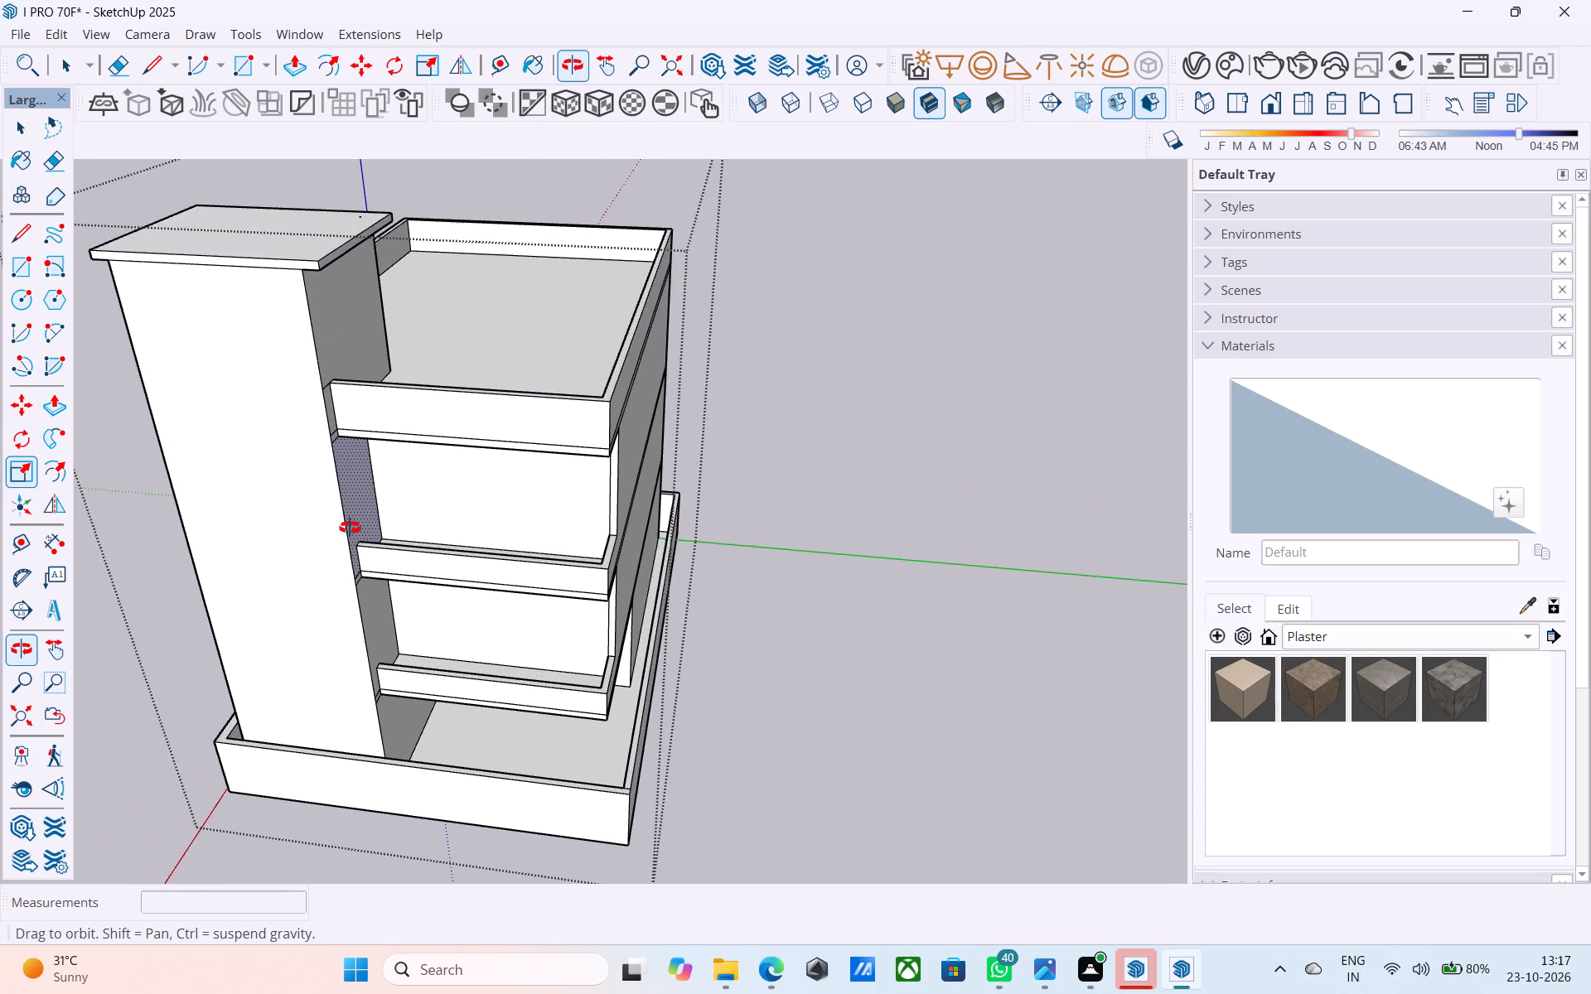
{"action": "middle_click_drag", "start_coordinate": [350, 528], "coordinate": [345, 498], "text": "shift"}
{"action": "middle_click_drag", "start_coordinate": [416, 511], "coordinate": [409, 549], "text": "shift"}
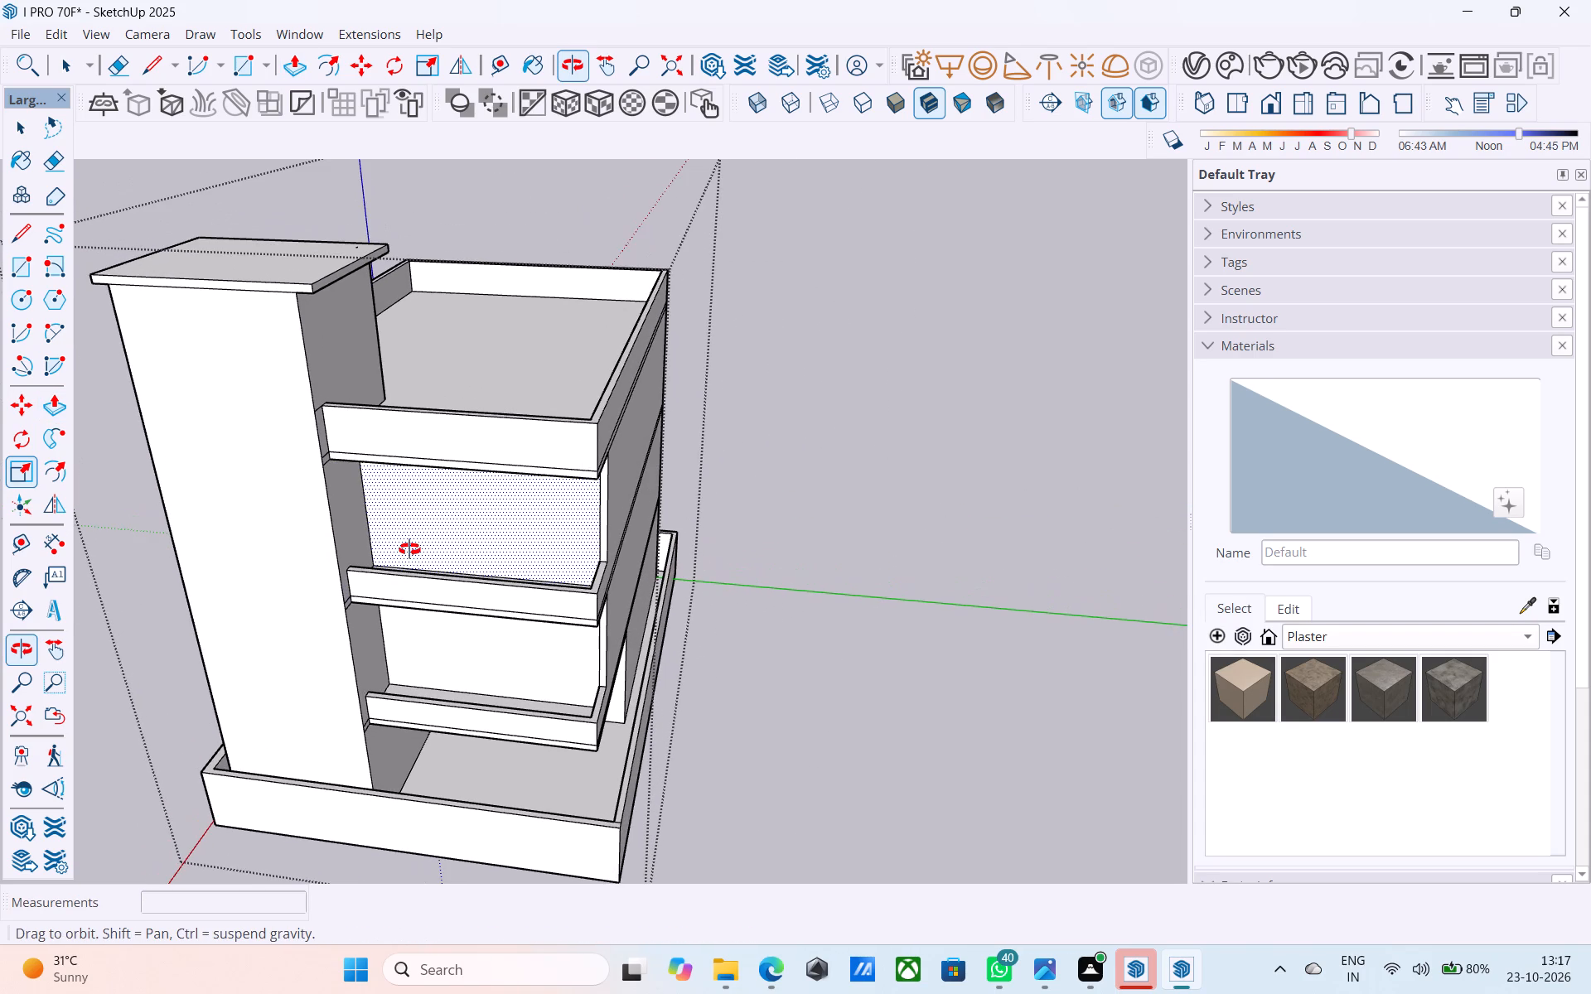
{"action": "middle_click_drag", "start_coordinate": [409, 549], "coordinate": [204, 437], "text": "shift"}
{"action": "middle_click_drag", "start_coordinate": [293, 531], "coordinate": [276, 487], "text": "shift"}
{"action": "middle_click_drag", "start_coordinate": [447, 441], "coordinate": [422, 451]}
{"action": "scroll", "coordinate": [422, 451], "scroll_direction": "up", "scroll_amount": 5}
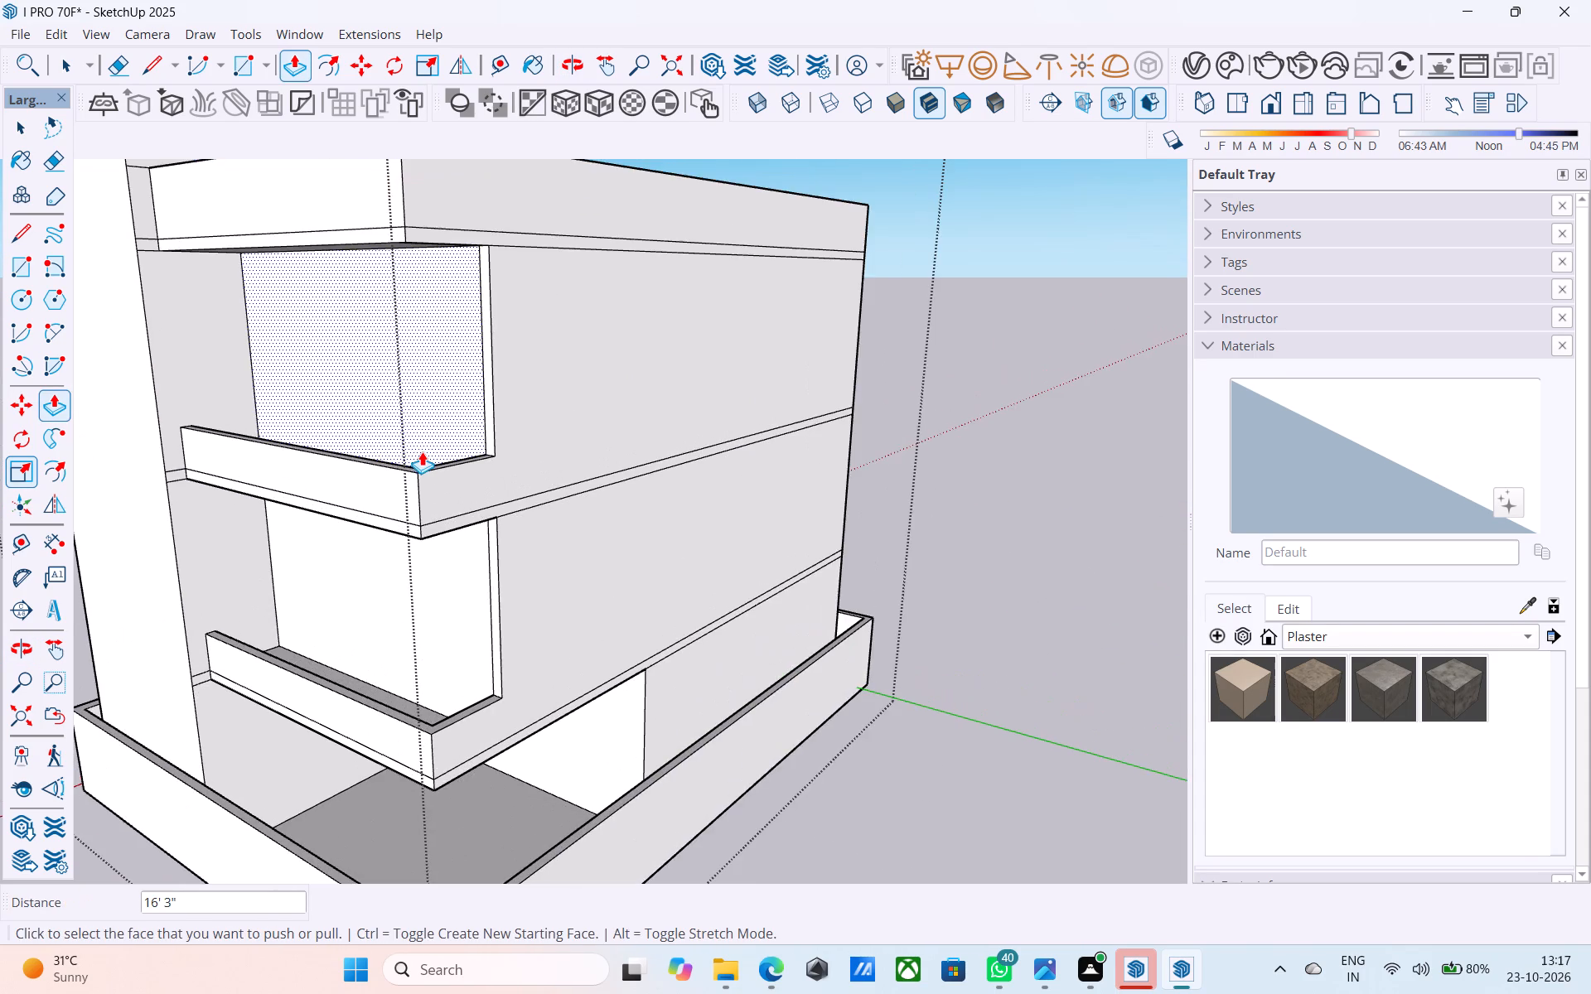
{"action": "scroll", "coordinate": [422, 451], "scroll_direction": "up", "scroll_amount": 1}
{"action": "scroll", "coordinate": [422, 451], "scroll_direction": "down", "scroll_amount": 7}
{"action": "middle_click_drag", "start_coordinate": [428, 454], "coordinate": [480, 400]}
{"action": "middle_click_drag", "start_coordinate": [519, 474], "coordinate": [515, 466]}
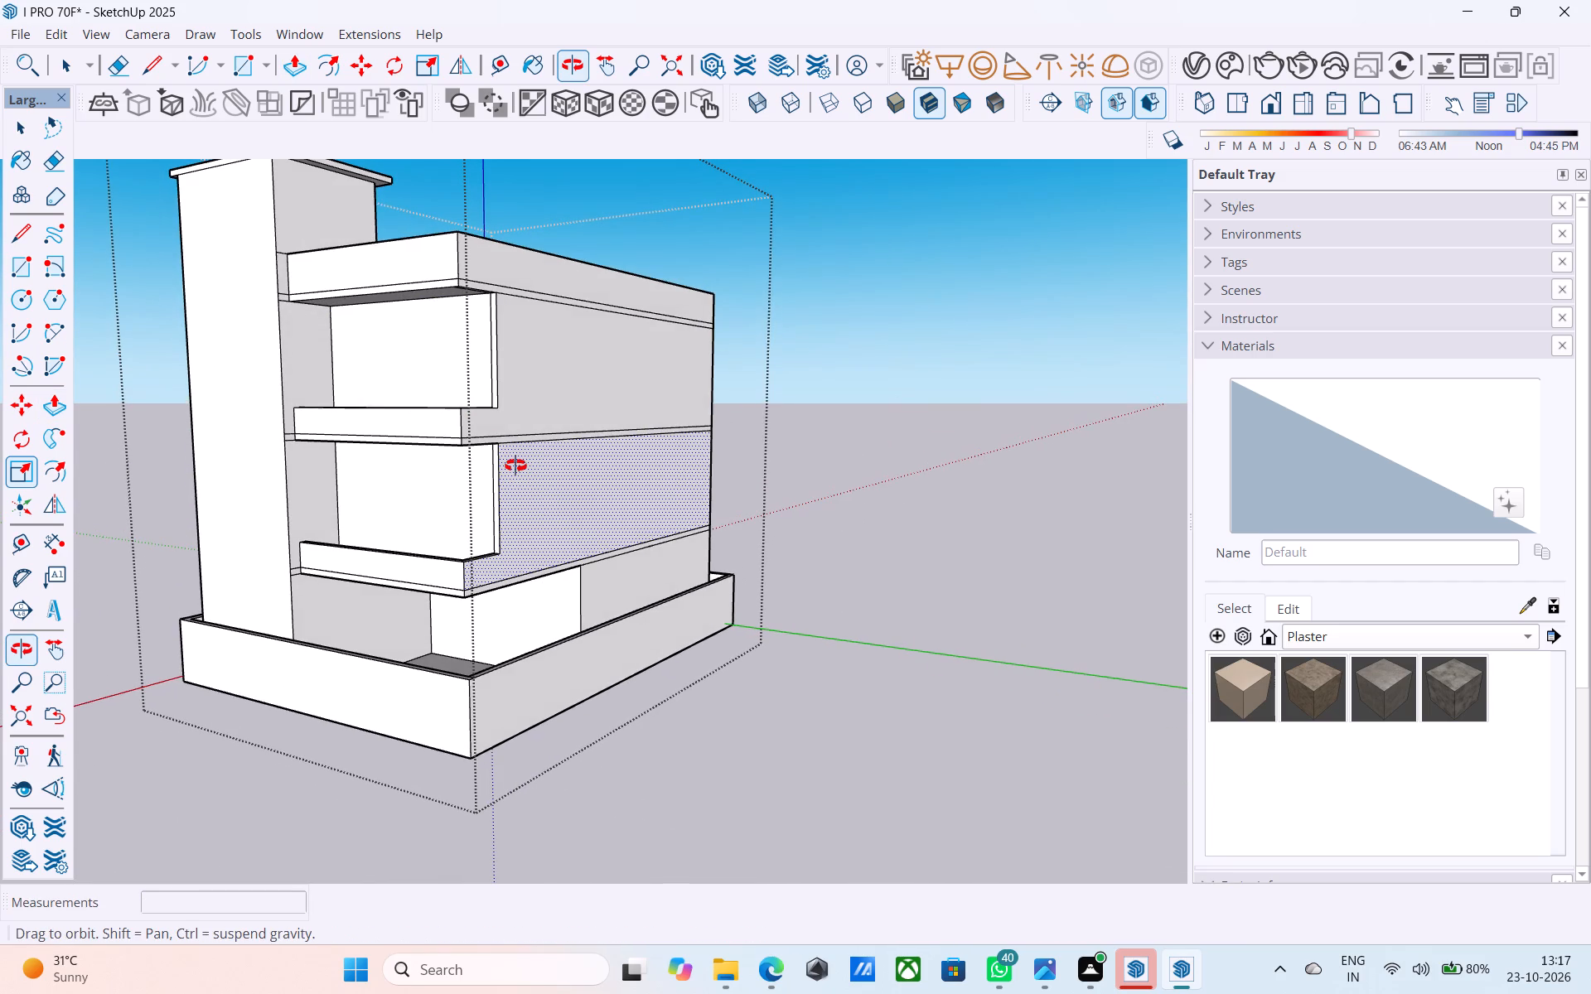
{"action": "middle_click_drag", "start_coordinate": [515, 466], "coordinate": [589, 512]}
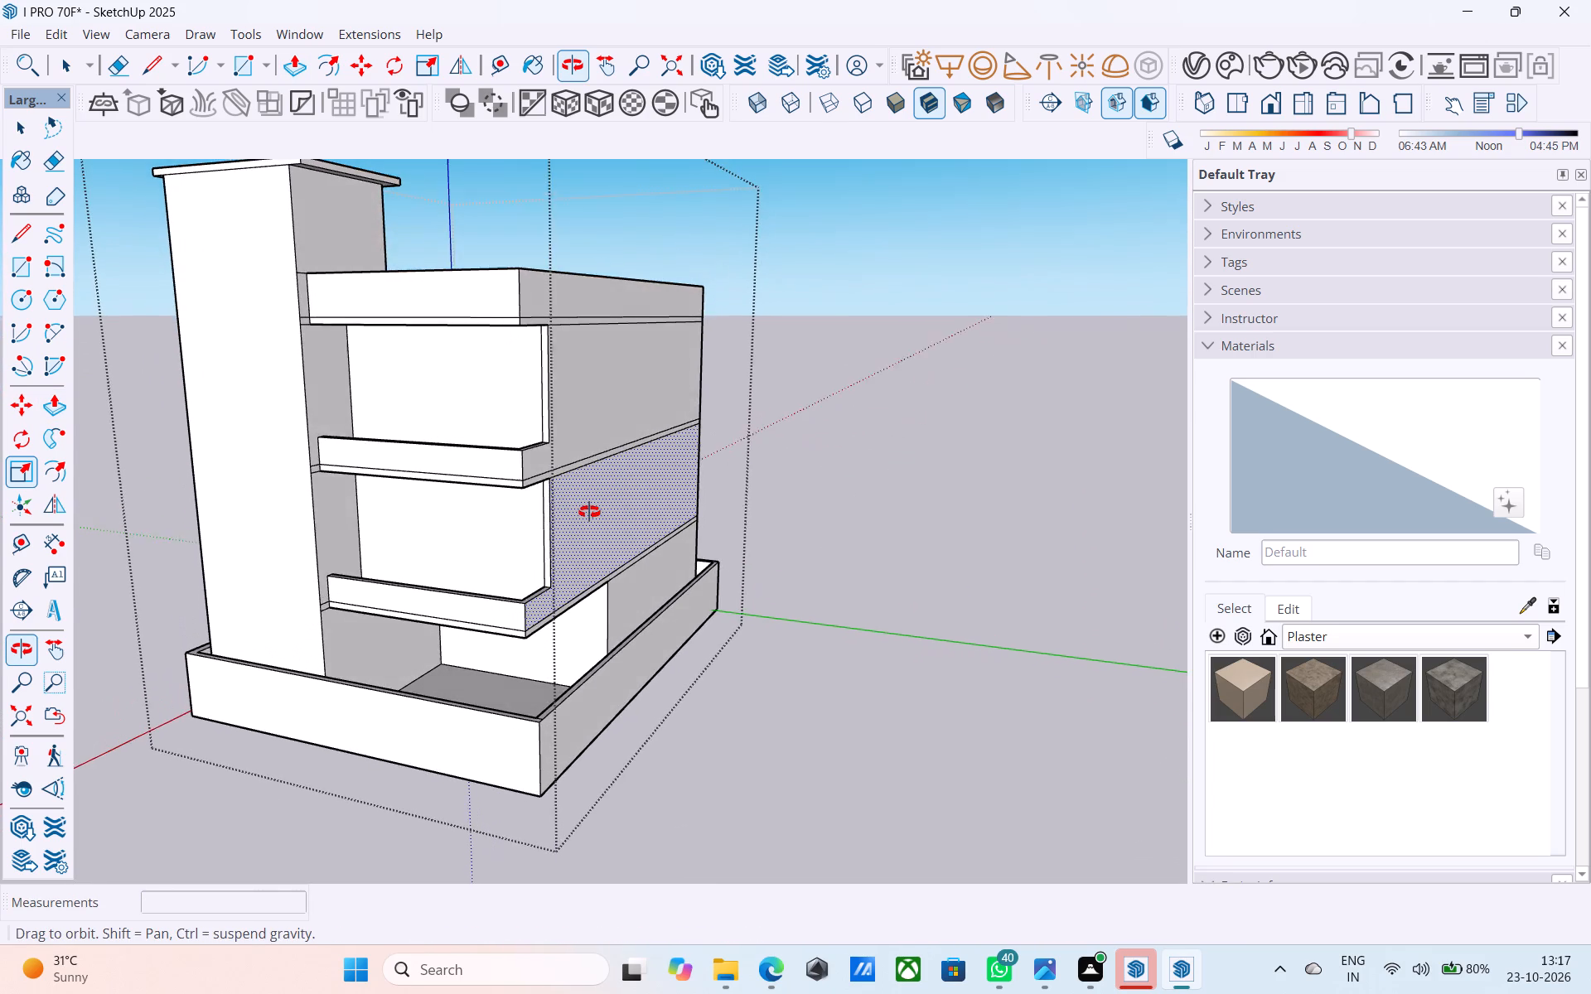
{"action": "middle_click_drag", "start_coordinate": [589, 512], "coordinate": [589, 513]}
{"action": "middle_click_drag", "start_coordinate": [491, 444], "coordinate": [679, 461]}
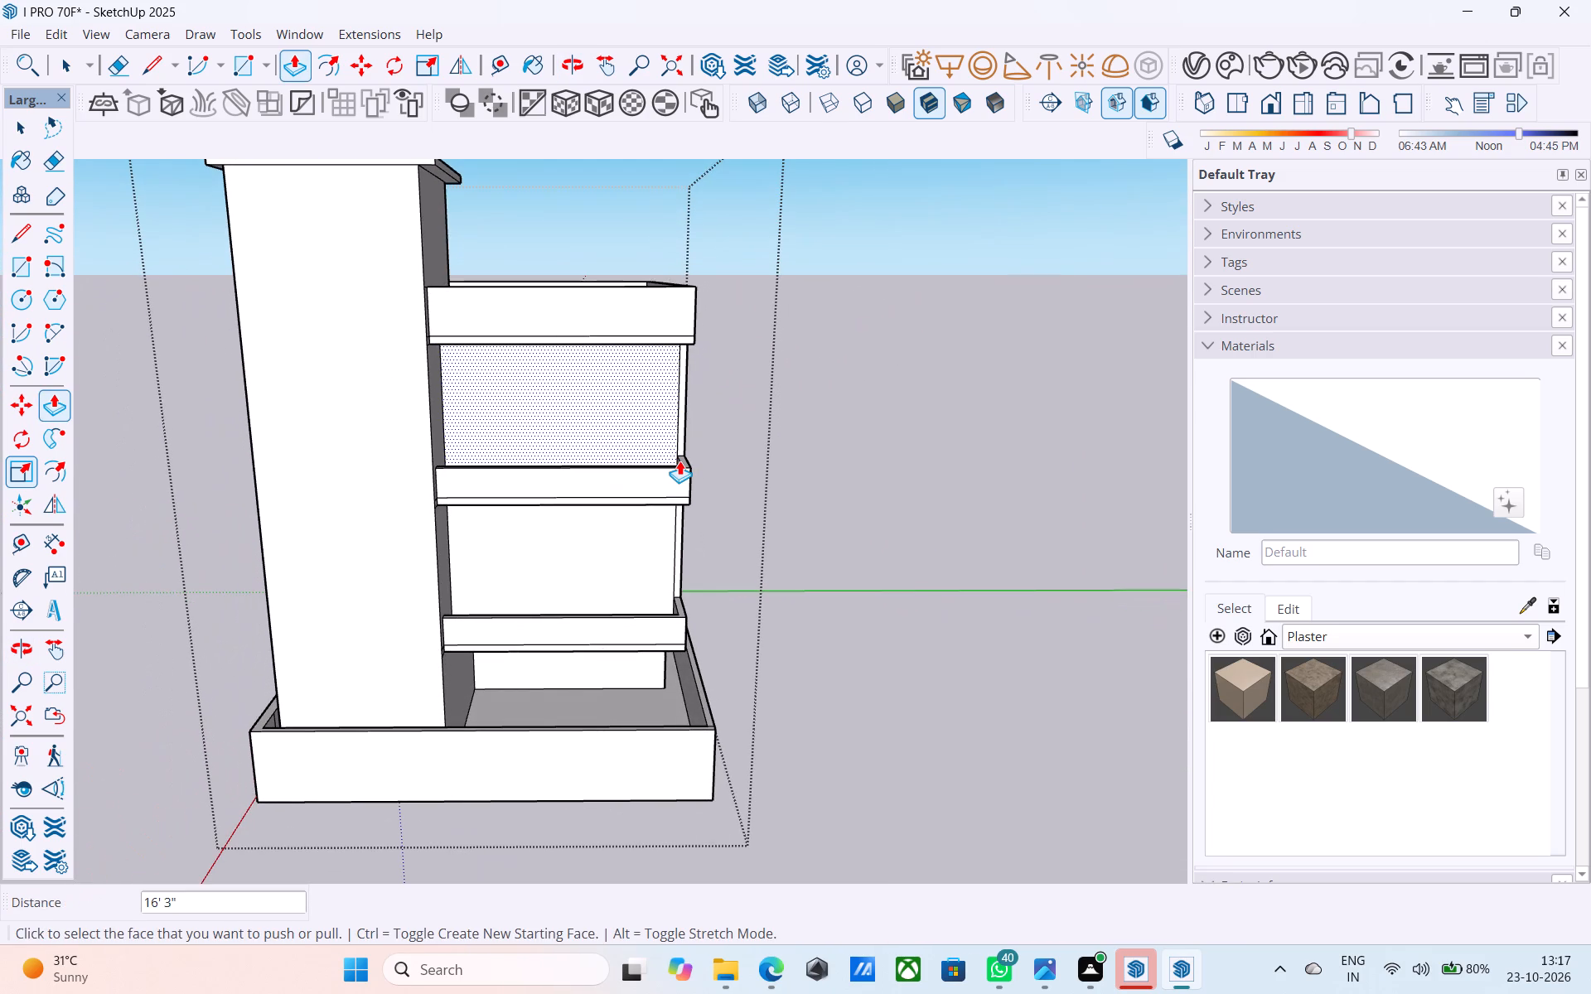
{"action": "scroll", "coordinate": [679, 461], "scroll_direction": "down", "scroll_amount": 5}
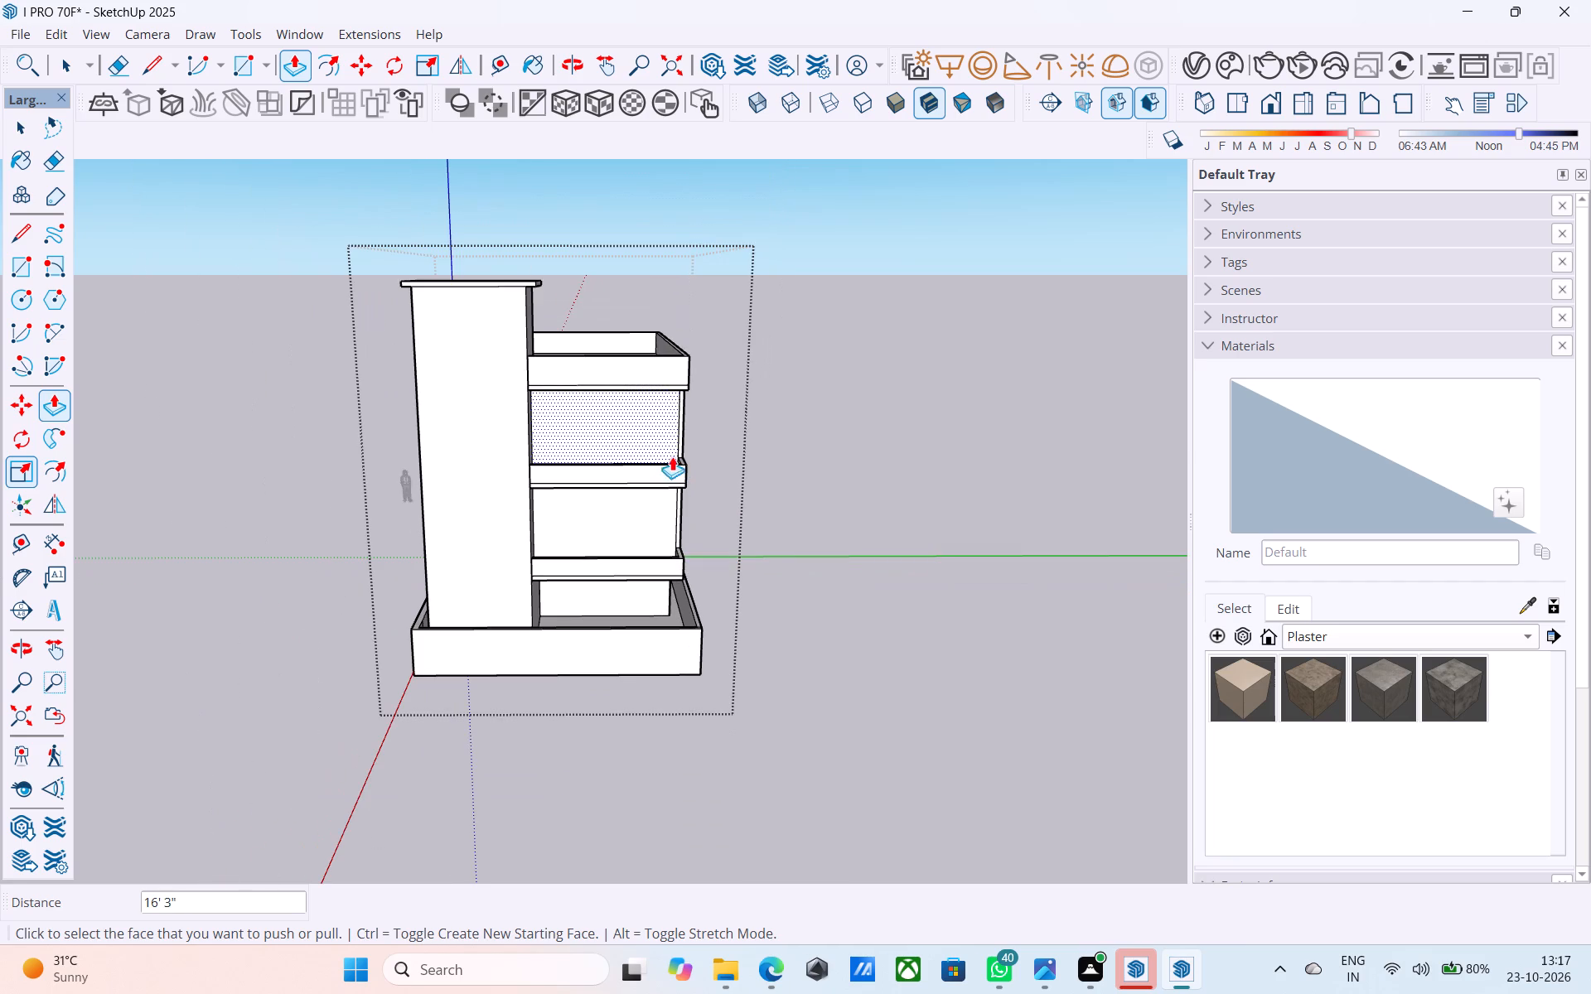
{"action": "middle_click_drag", "start_coordinate": [497, 466], "coordinate": [360, 489]}
{"action": "scroll", "coordinate": [399, 456], "scroll_direction": "up", "scroll_amount": 4}
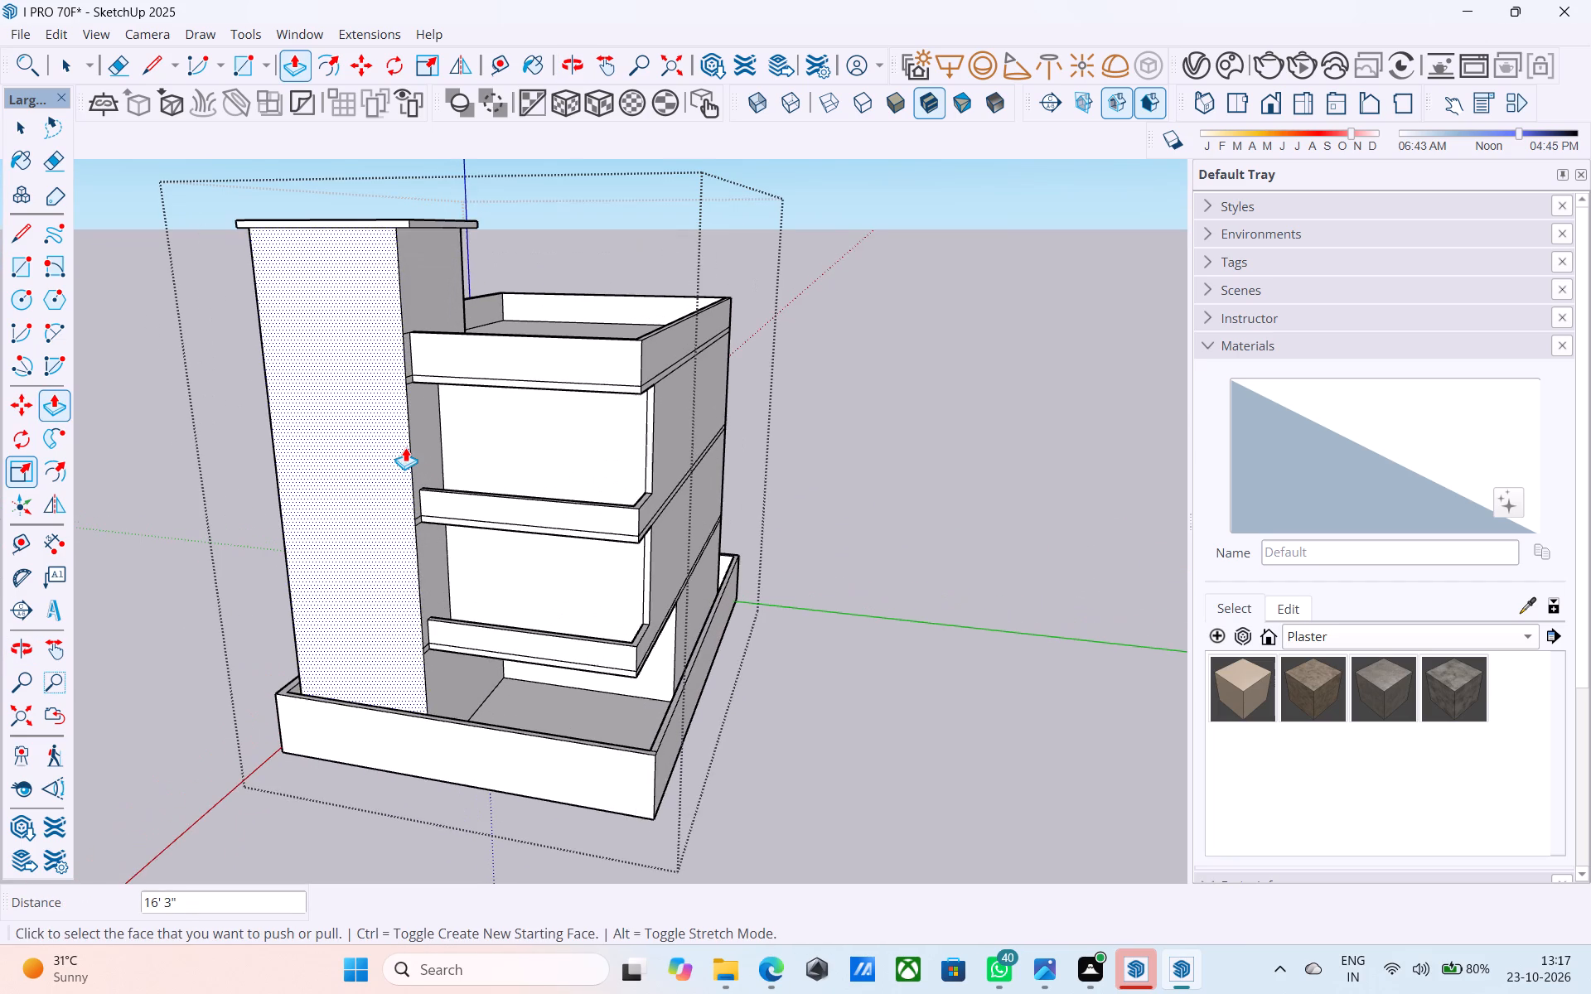
Copy the tower's front corner edge segments, from the lowest balcony slab up to the top slab, 9" across the tower's front face.
{"action": "key", "text": "space"}
{"action": "left_click", "coordinate": [409, 450]}
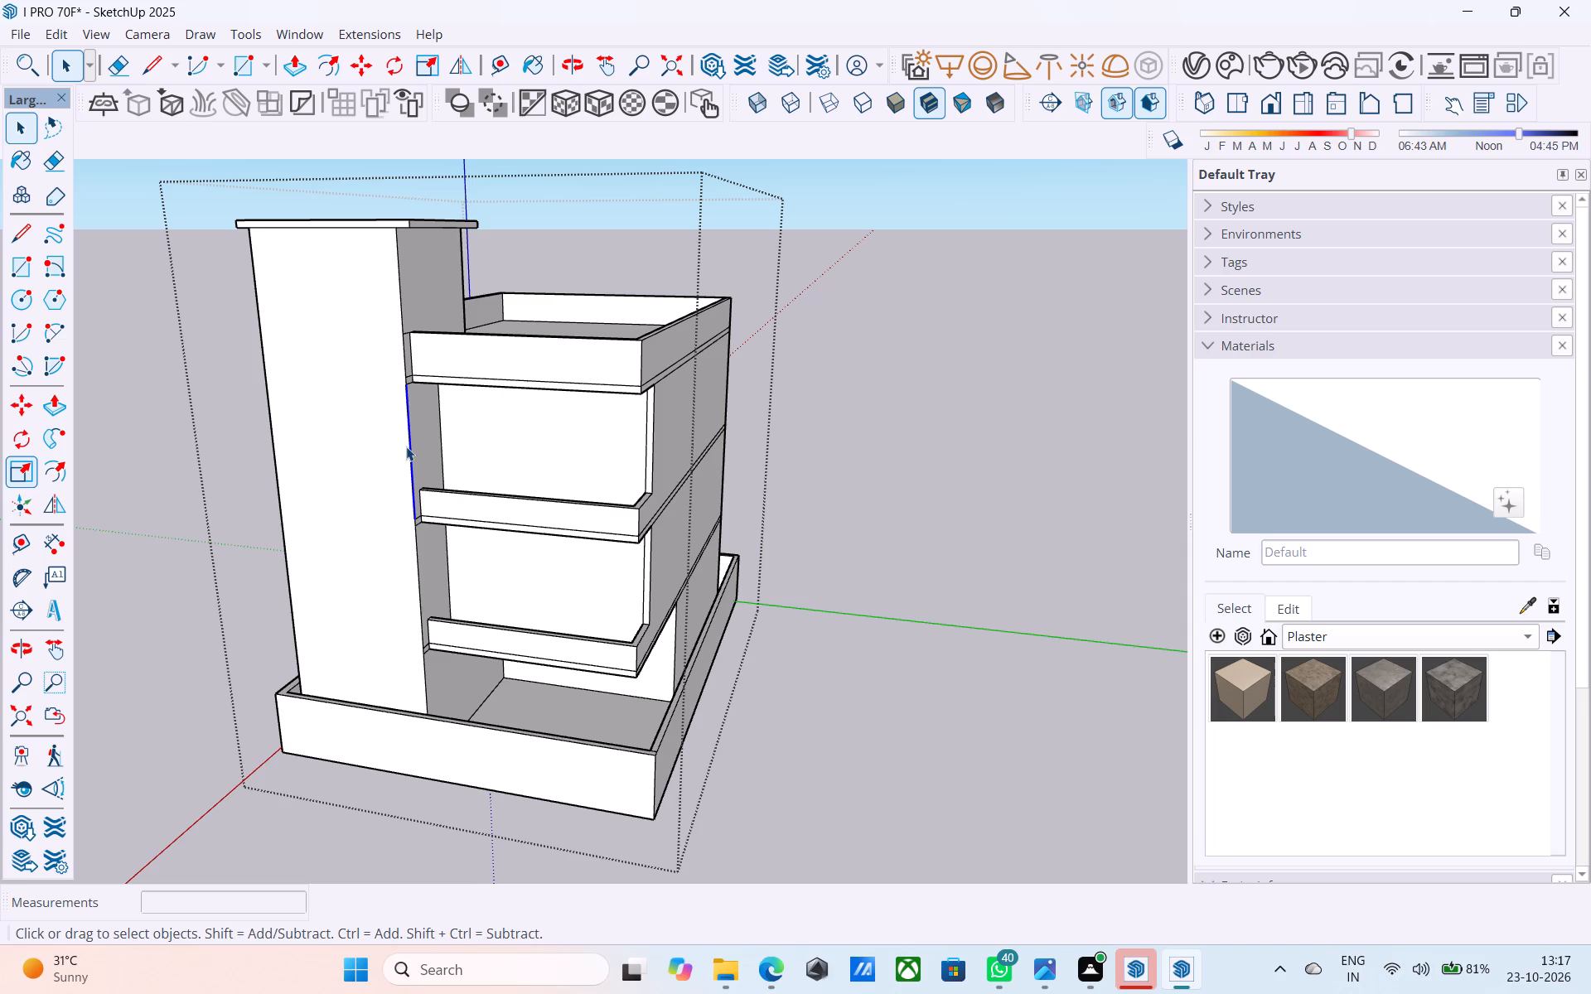
{"action": "scroll", "coordinate": [406, 446], "scroll_direction": "up", "scroll_amount": 5}
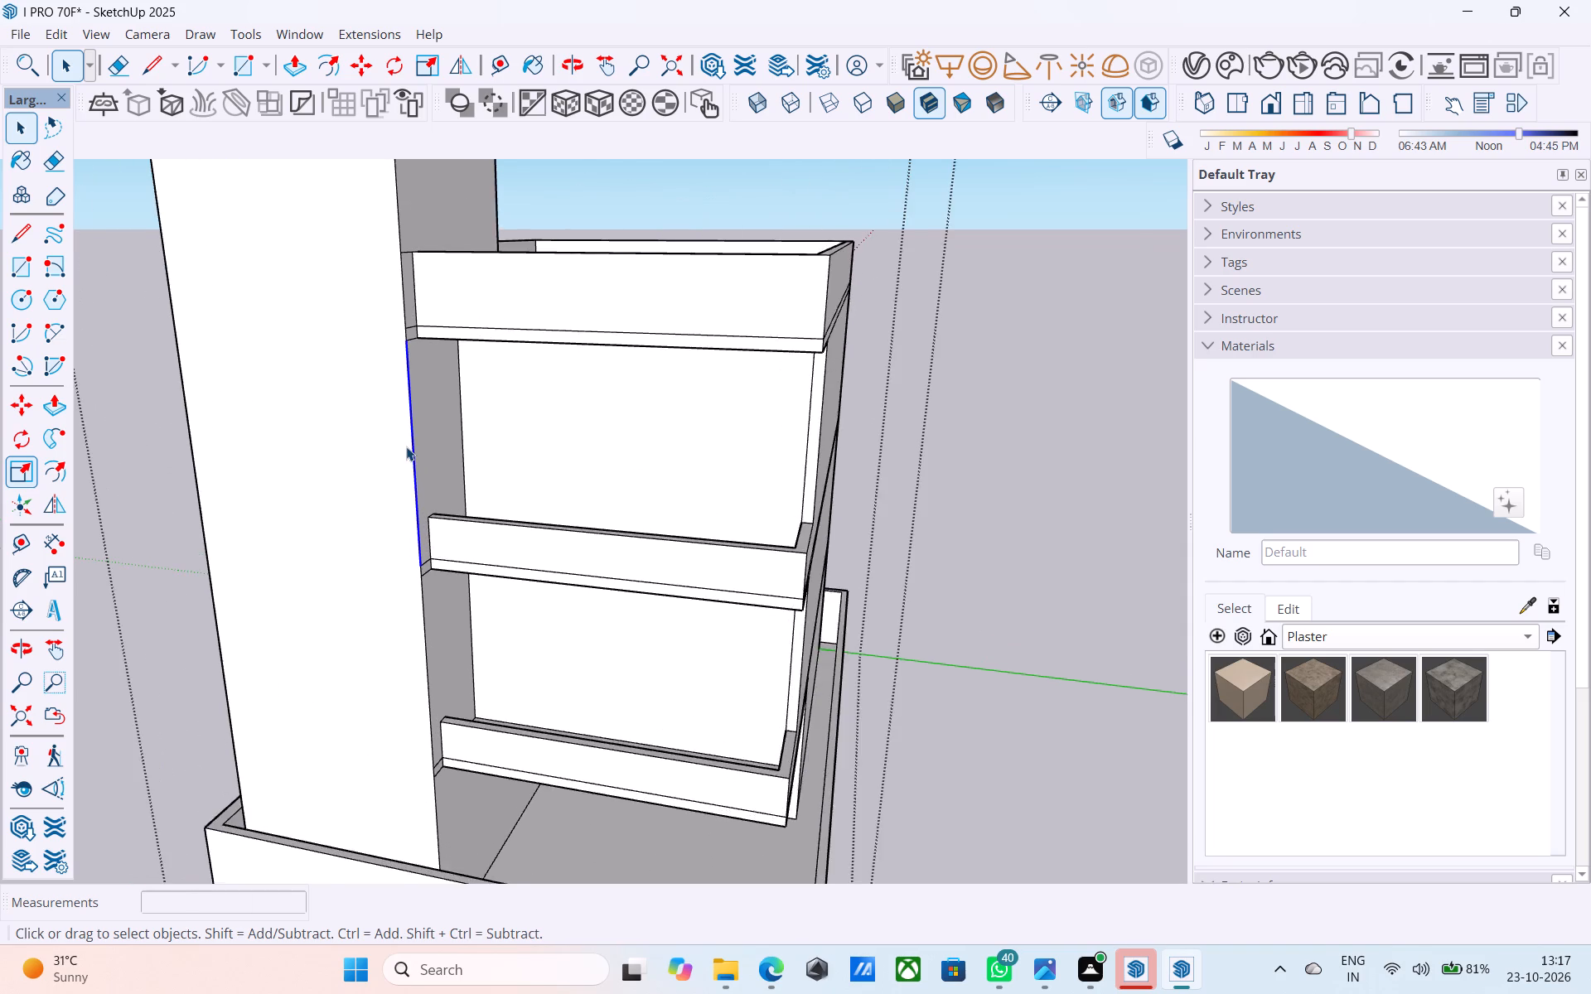
{"action": "scroll", "coordinate": [406, 446], "scroll_direction": "up", "scroll_amount": 1}
{"action": "middle_click_drag", "start_coordinate": [406, 446], "coordinate": [400, 400]}
{"action": "scroll", "coordinate": [404, 402], "scroll_direction": "down", "scroll_amount": 6}
{"action": "middle_click_drag", "start_coordinate": [410, 496], "coordinate": [382, 453]}
{"action": "scroll", "coordinate": [382, 453], "scroll_direction": "up", "scroll_amount": 9}
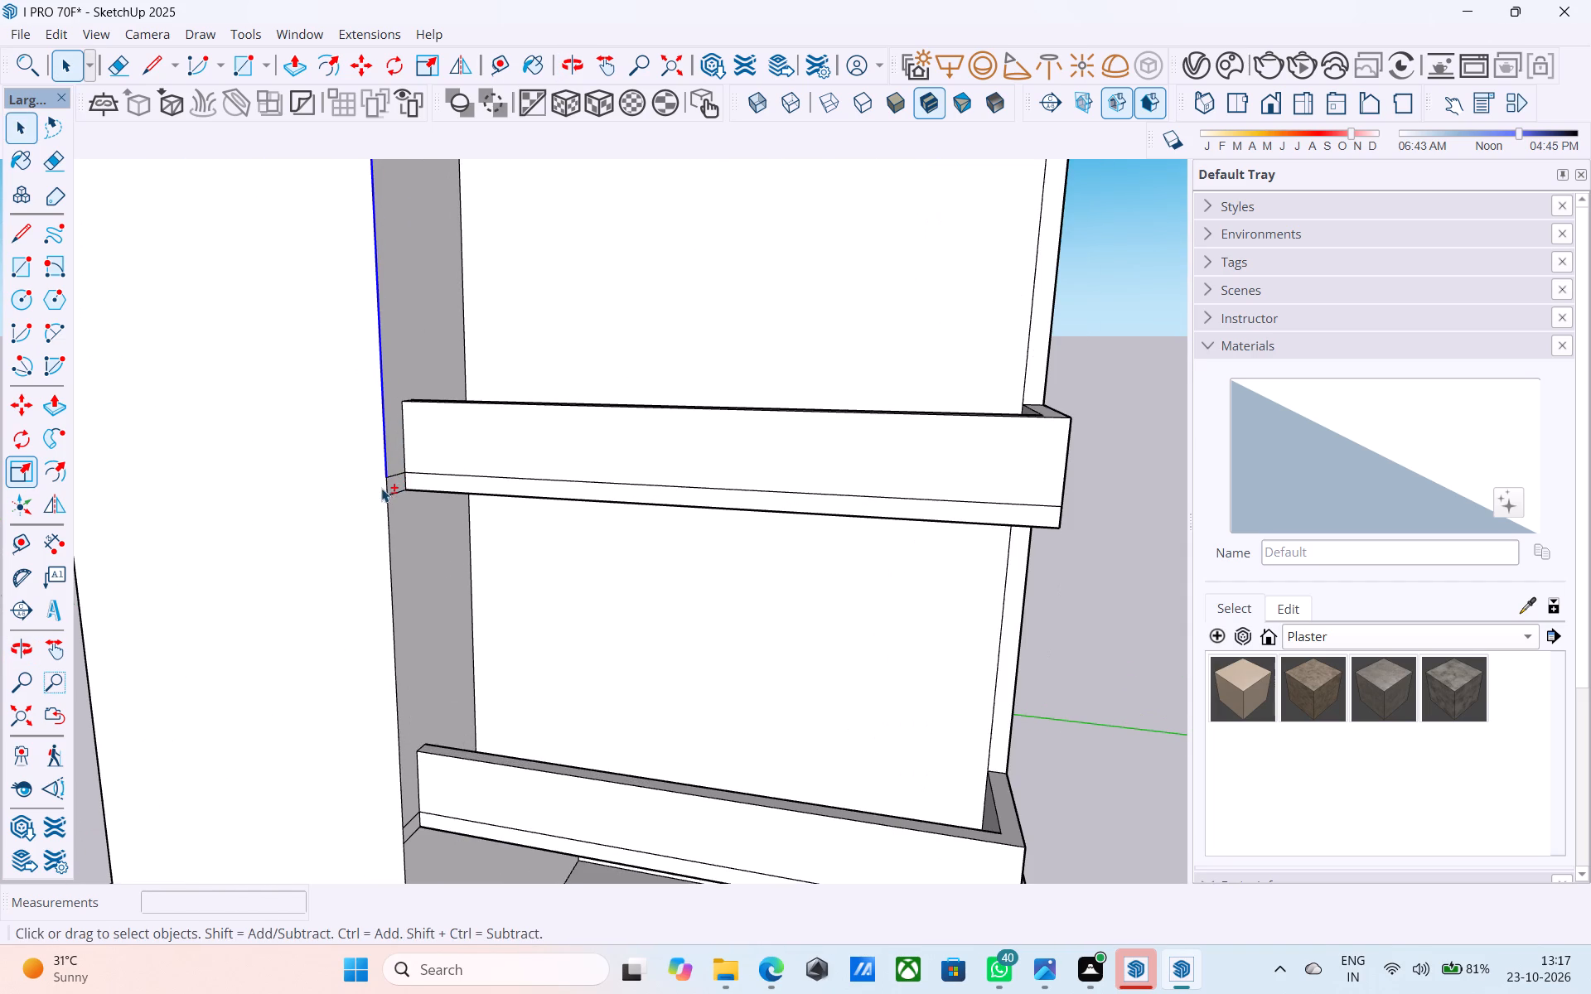
{"action": "left_click", "coordinate": [387, 490], "text": "shift"}
{"action": "scroll", "coordinate": [386, 388], "scroll_direction": "down", "scroll_amount": 6, "text": "shift"}
{"action": "scroll", "coordinate": [428, 572], "scroll_direction": "up", "scroll_amount": 6, "text": "shift"}
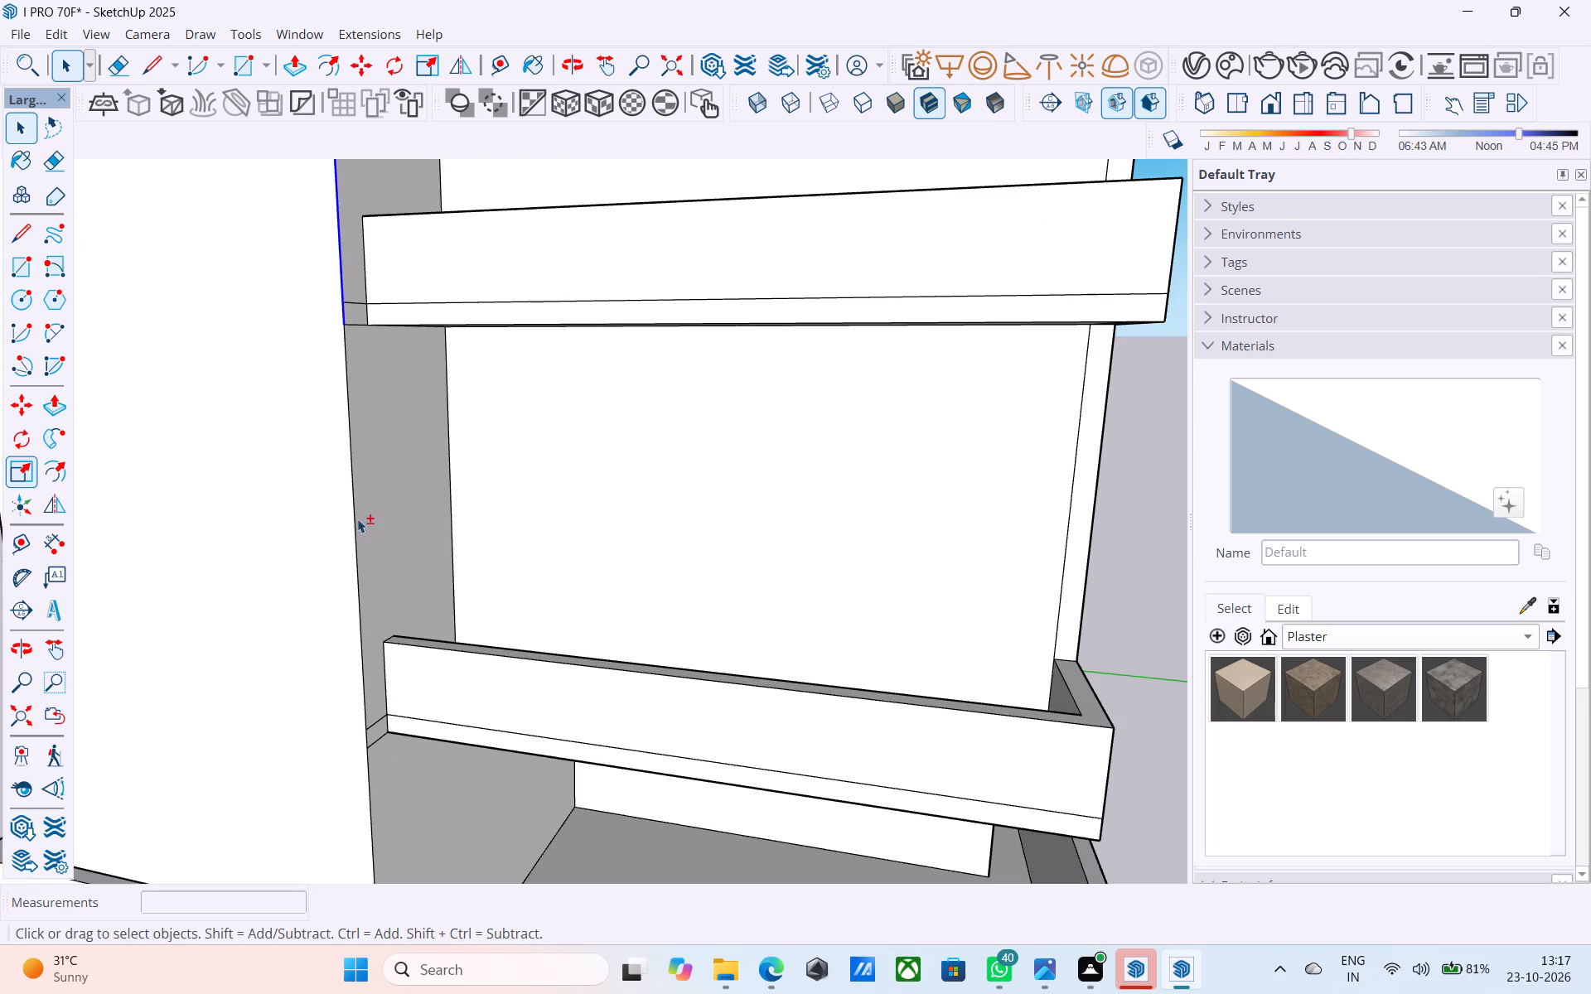
{"action": "left_click", "coordinate": [356, 518], "text": "shift"}
{"action": "scroll", "coordinate": [355, 398], "scroll_direction": "down", "scroll_amount": 7, "text": "shift"}
{"action": "middle_click_drag", "start_coordinate": [372, 617], "coordinate": [360, 581], "text": "shift"}
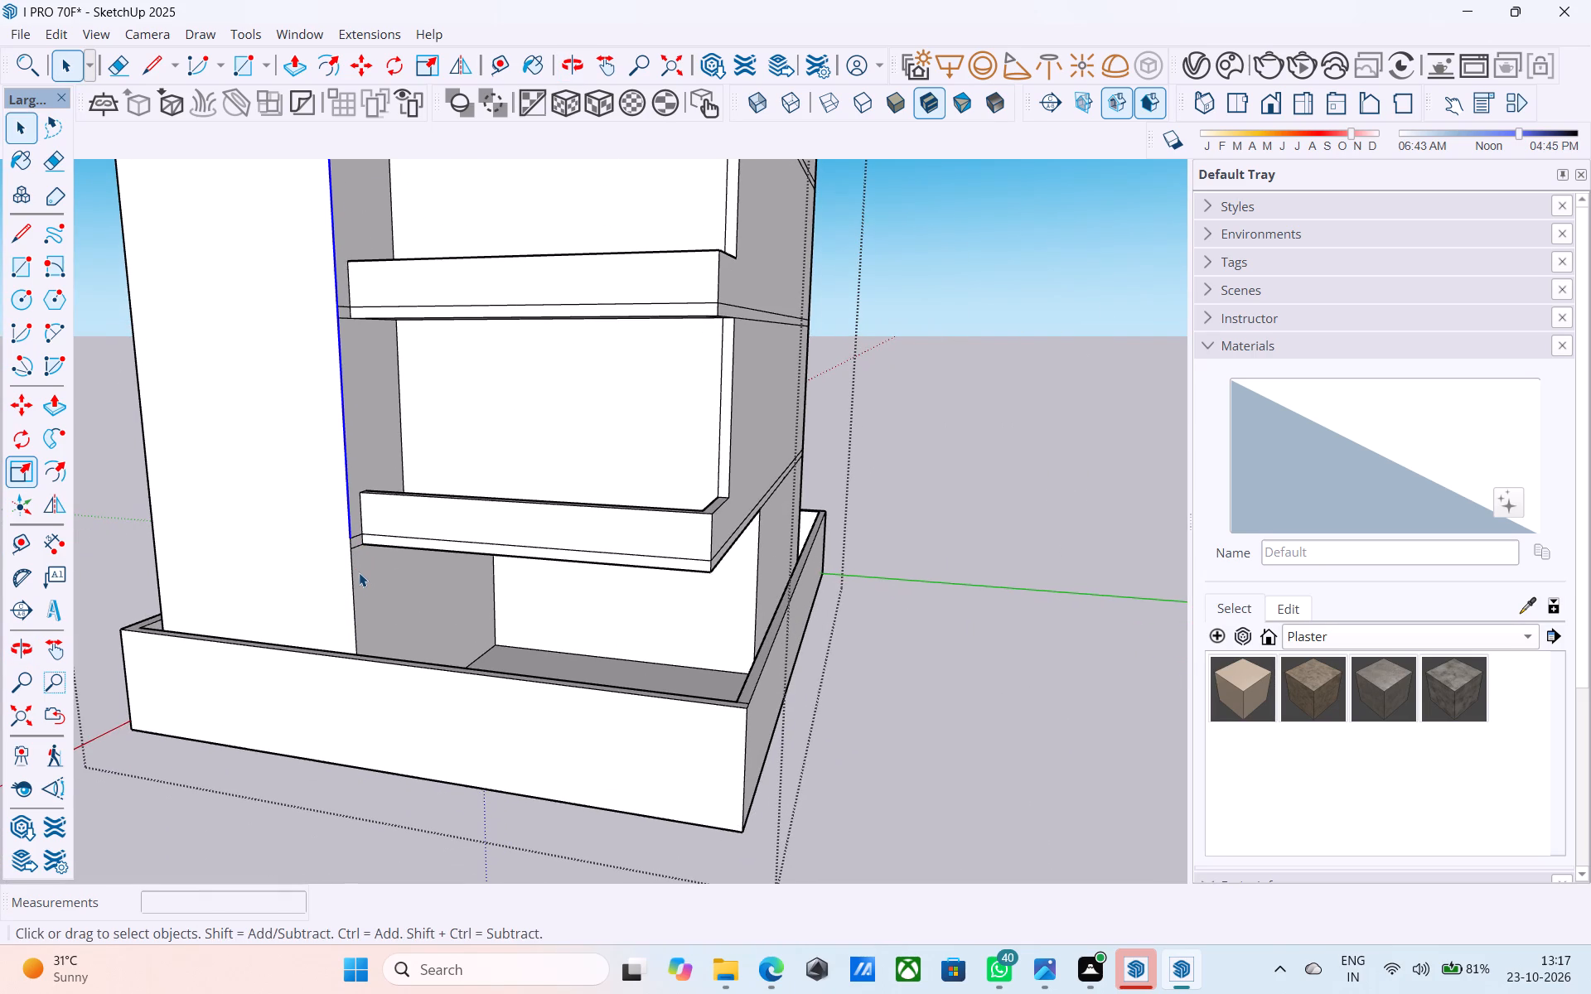
{"action": "scroll", "coordinate": [359, 569], "scroll_direction": "down", "scroll_amount": 6}
{"action": "middle_click_drag", "start_coordinate": [359, 569], "coordinate": [373, 654]}
{"action": "middle_click_drag", "start_coordinate": [336, 443], "coordinate": [344, 483], "text": "shift"}
{"action": "scroll", "coordinate": [360, 446], "scroll_direction": "up", "scroll_amount": 9, "text": "shift"}
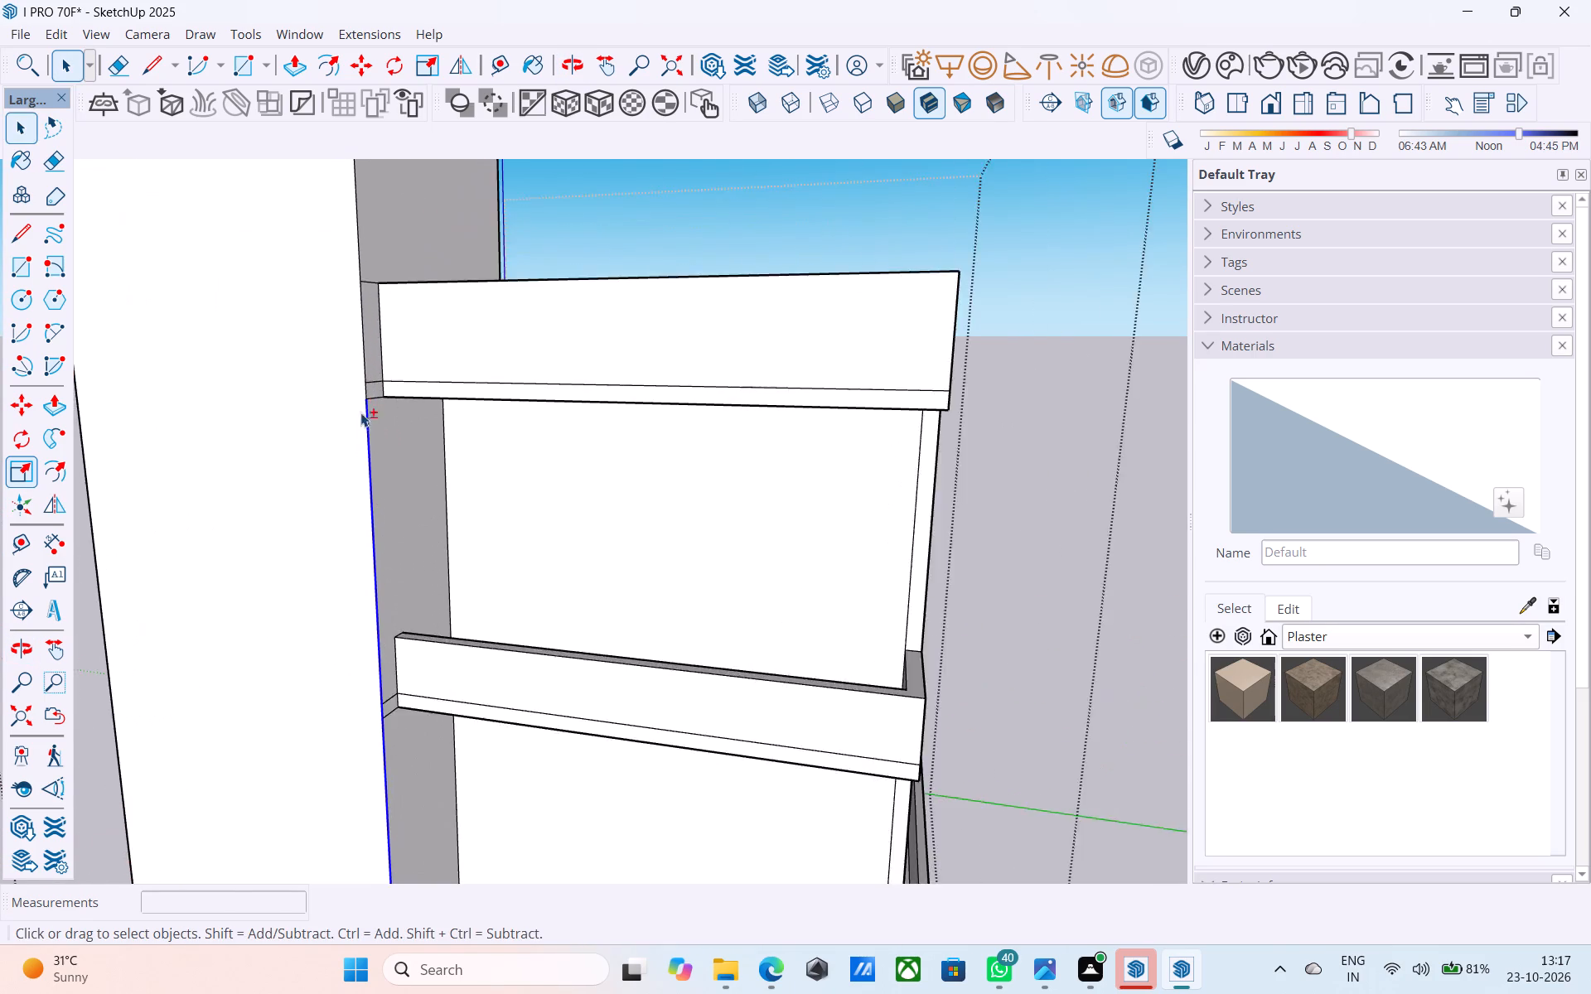
{"action": "scroll", "coordinate": [360, 413], "scroll_direction": "up", "scroll_amount": 4, "text": "shift"}
{"action": "left_click", "coordinate": [366, 384], "text": "shift"}
{"action": "scroll", "coordinate": [366, 384], "scroll_direction": "down", "scroll_amount": 6, "text": "shift"}
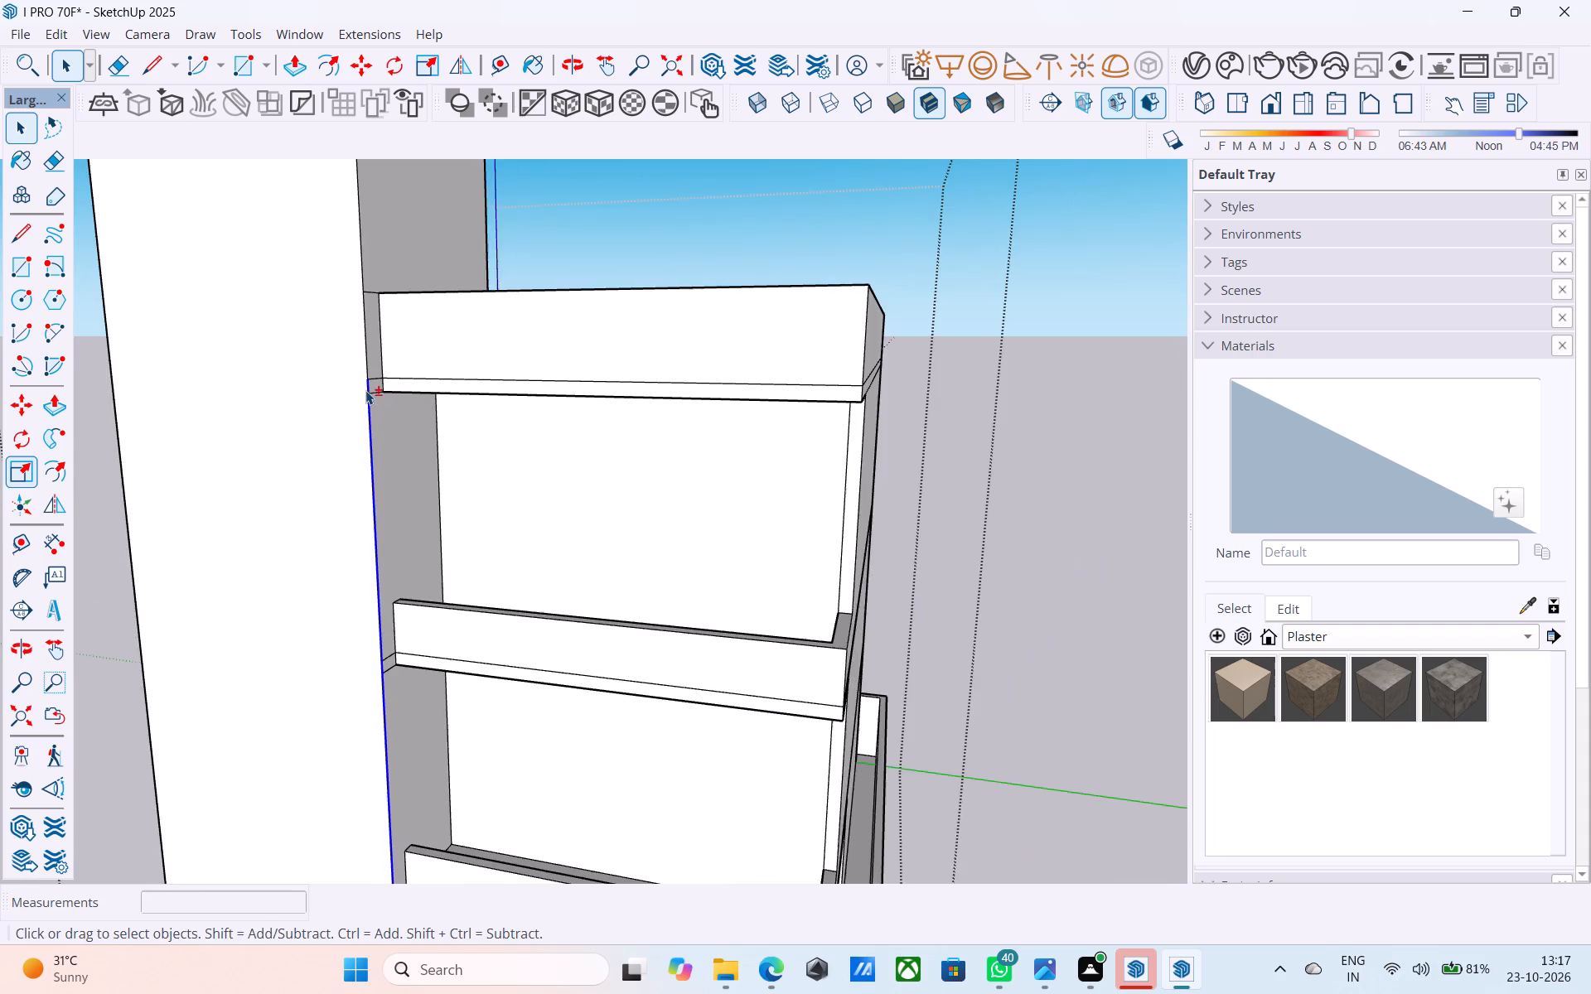
{"action": "middle_click_drag", "start_coordinate": [365, 390], "coordinate": [418, 421], "text": "shift"}
{"action": "key", "text": "m"}
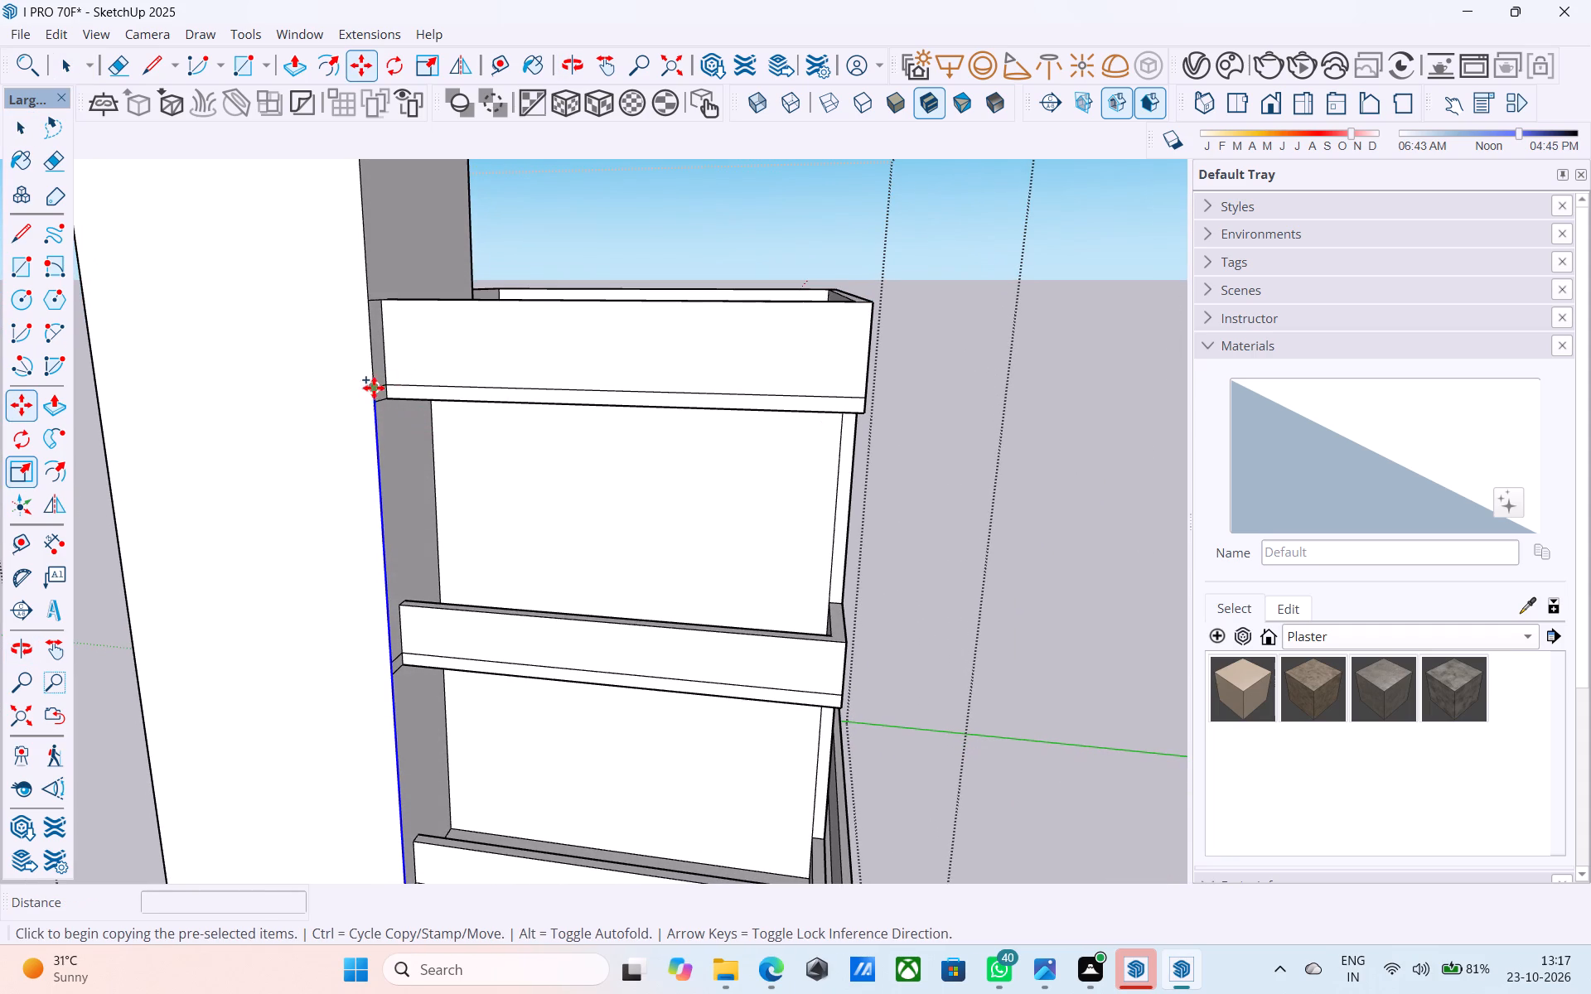
{"action": "left_click", "coordinate": [366, 391]}
{"action": "middle_click_drag", "start_coordinate": [354, 386], "coordinate": [467, 458]}
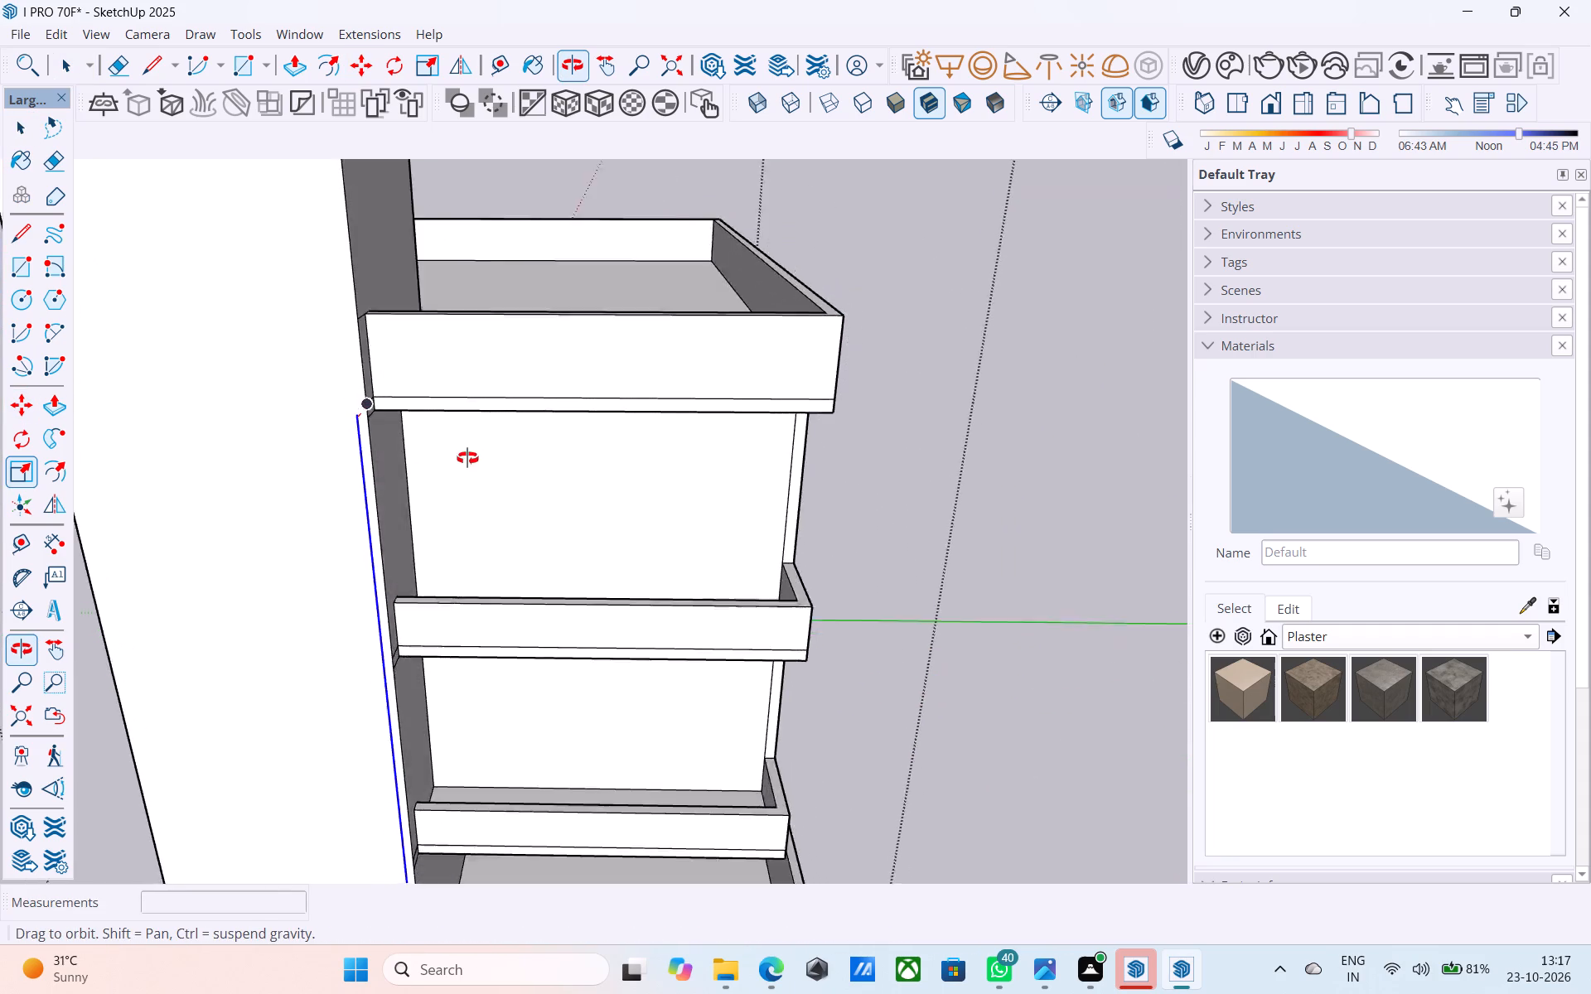
{"action": "middle_click_drag", "start_coordinate": [467, 458], "coordinate": [764, 472]}
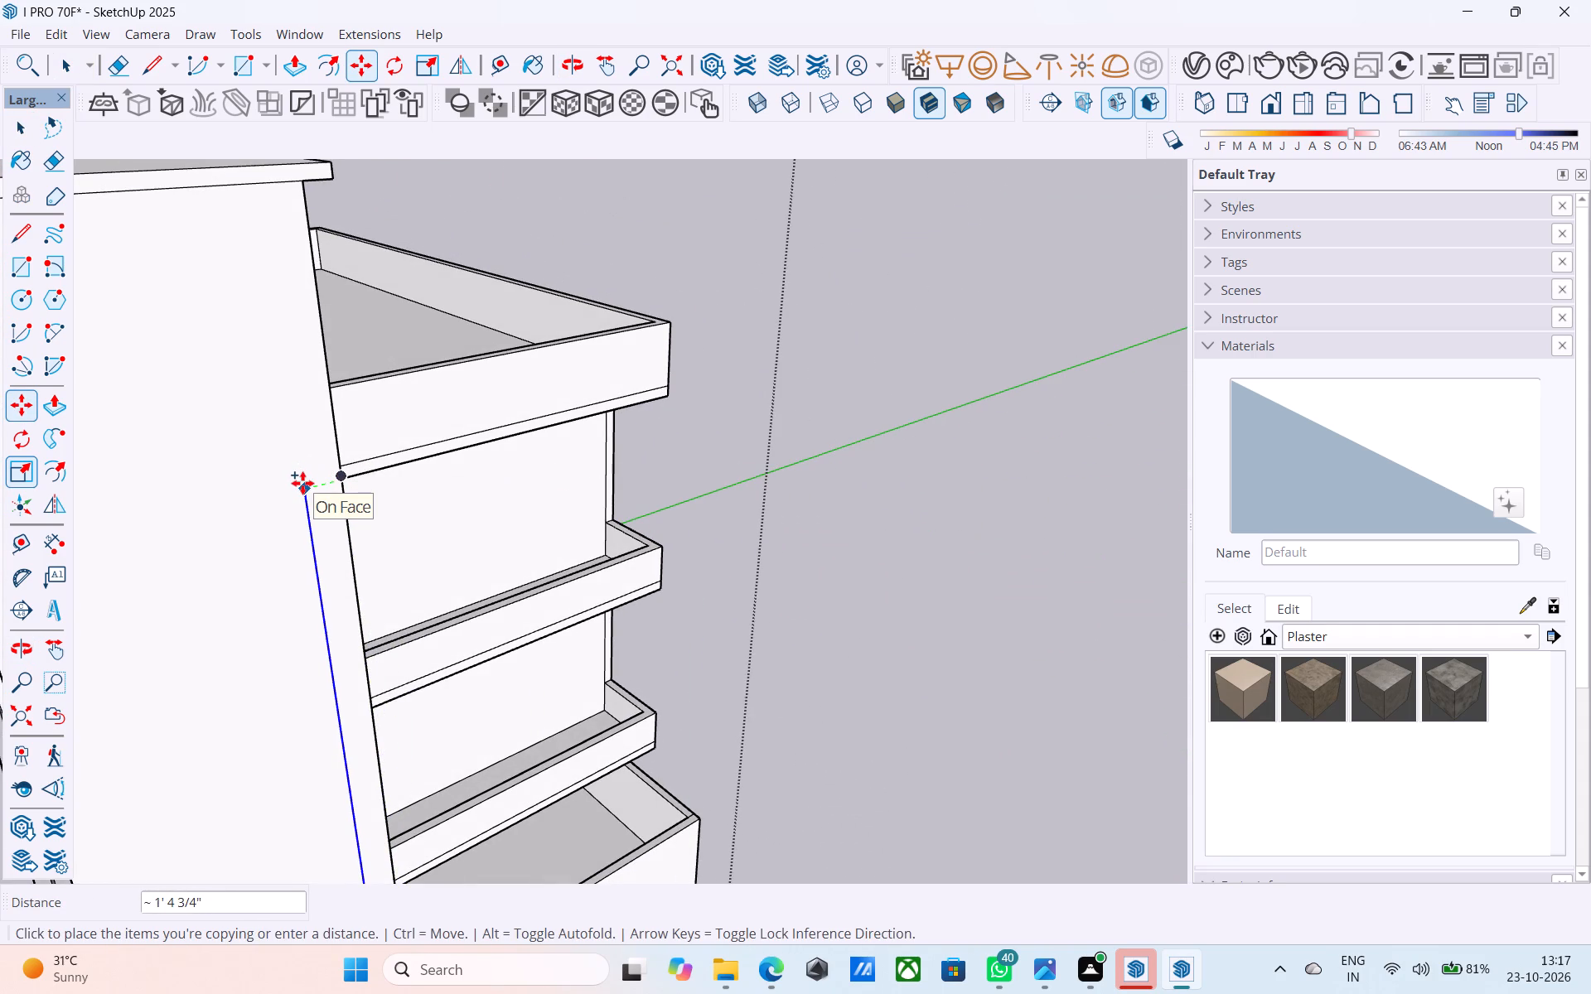
{"action": "key", "text": "9"}
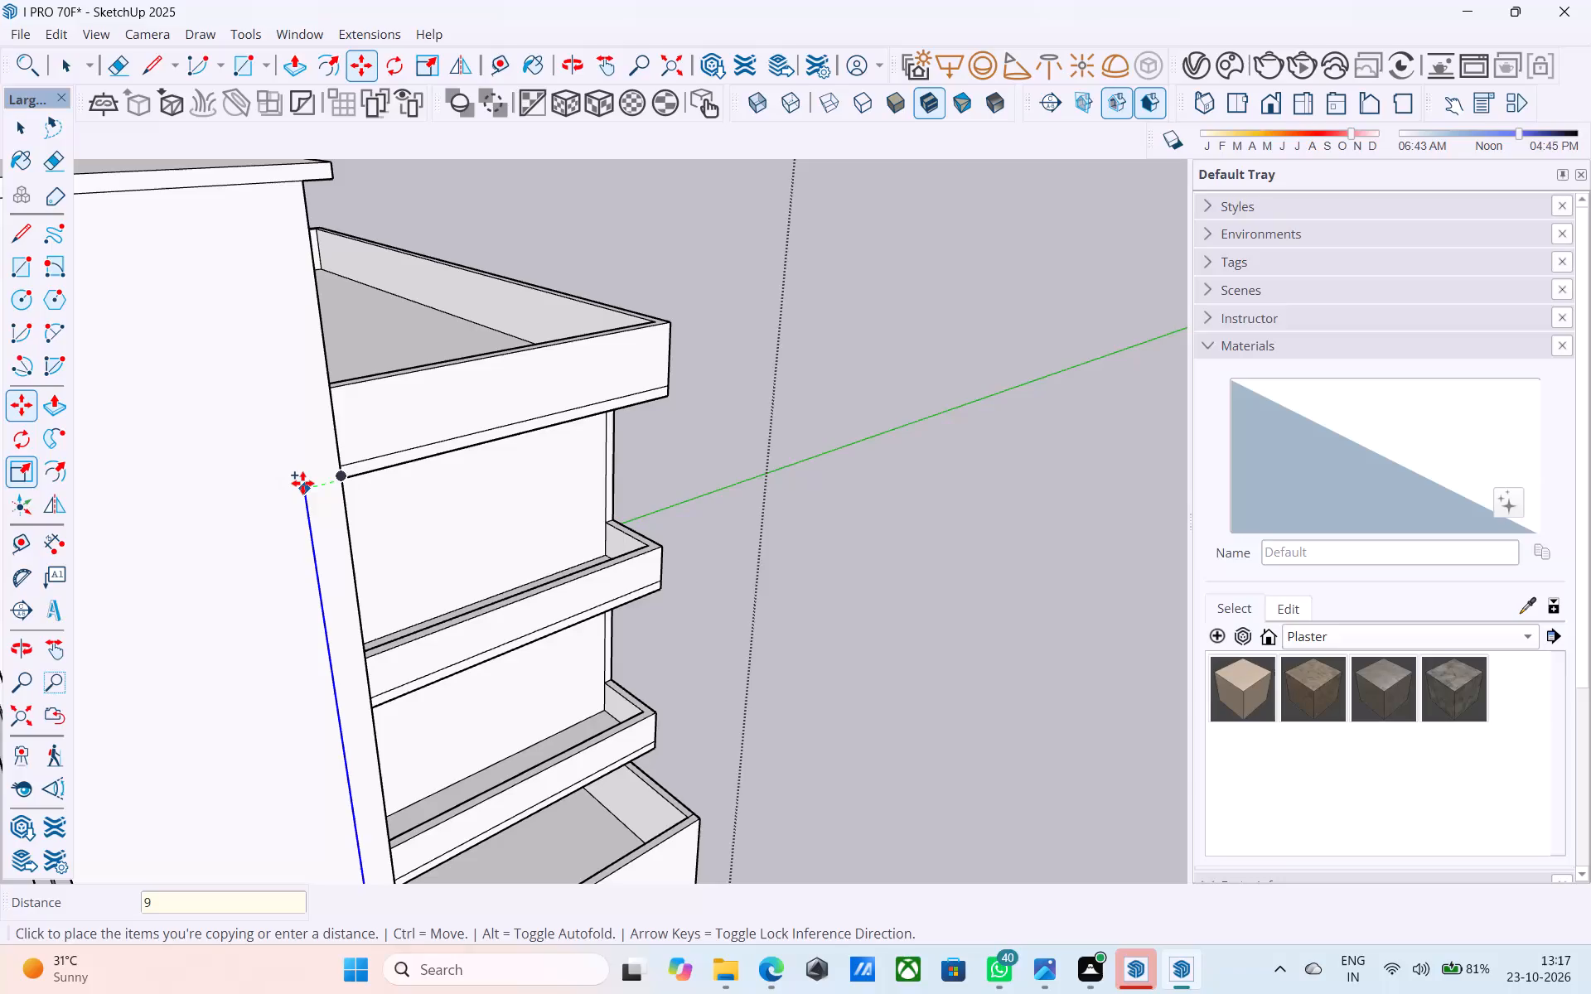
{"action": "key", "text": "shift+quotedbl"}
{"action": "key", "text": "Return"}
{"action": "key", "text": "backslash"}
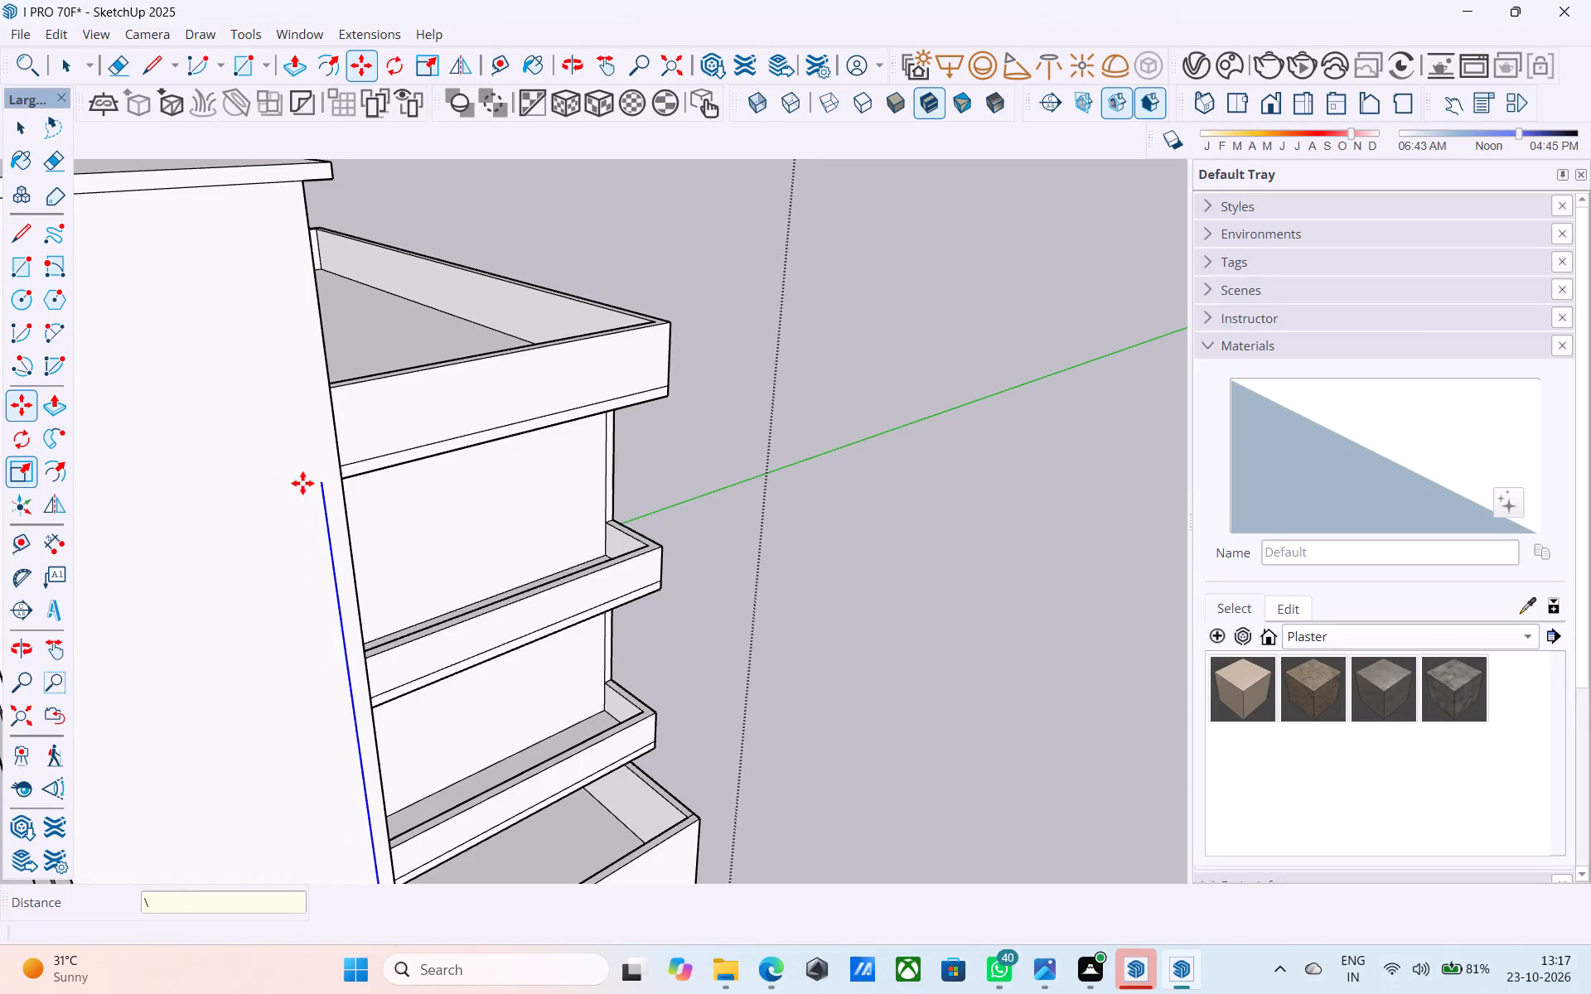
{"action": "key", "text": "9"}
{"action": "key", "text": "BackSpace"}
{"action": "key", "text": "BackSpace"}
{"action": "key", "text": "9"}
{"action": "key", "text": "shift+quotedbl"}
{"action": "key", "text": "Return"}
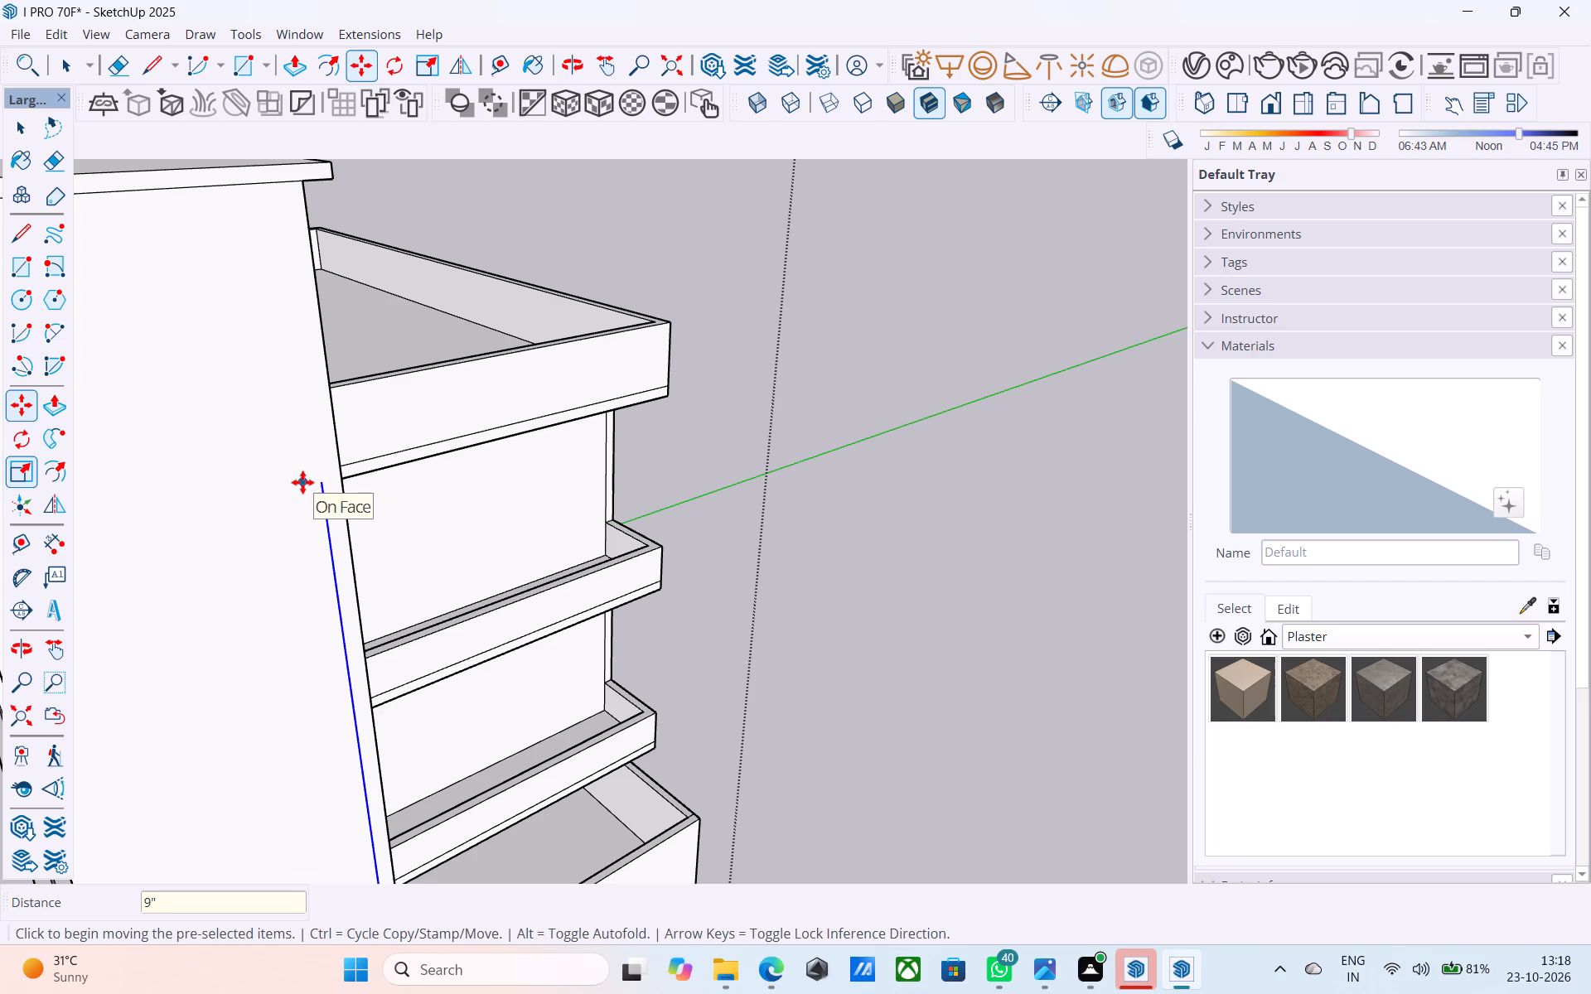
Draw a 9" line on the tower's front face from the top slab's upper corner to the upper end of the copied edge.
{"action": "key", "text": "space"}
{"action": "scroll", "coordinate": [303, 475], "scroll_direction": "down", "scroll_amount": 5}
{"action": "middle_click_drag", "start_coordinate": [300, 471], "coordinate": [278, 463]}
{"action": "scroll", "coordinate": [284, 466], "scroll_direction": "up", "scroll_amount": 6}
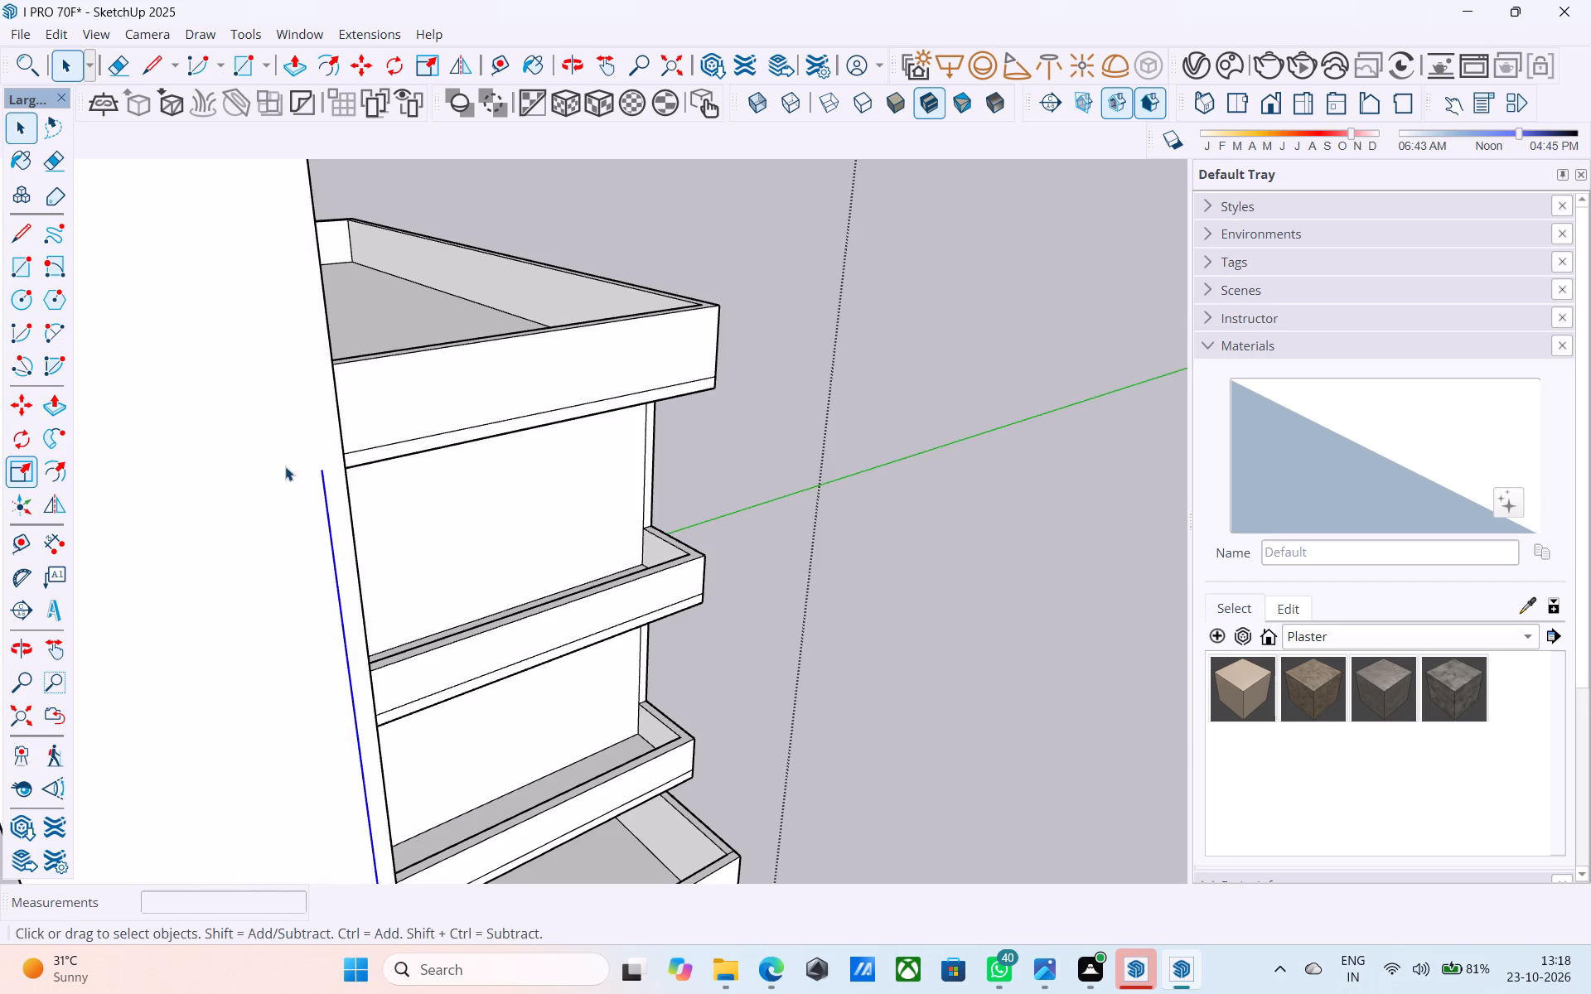
{"action": "middle_click_drag", "start_coordinate": [285, 466], "coordinate": [268, 464]}
{"action": "scroll", "coordinate": [289, 470], "scroll_direction": "up", "scroll_amount": 4}
{"action": "middle_click_drag", "start_coordinate": [321, 476], "coordinate": [277, 469]}
{"action": "key", "text": "l"}
{"action": "scroll", "coordinate": [322, 477], "scroll_direction": "up", "scroll_amount": 3}
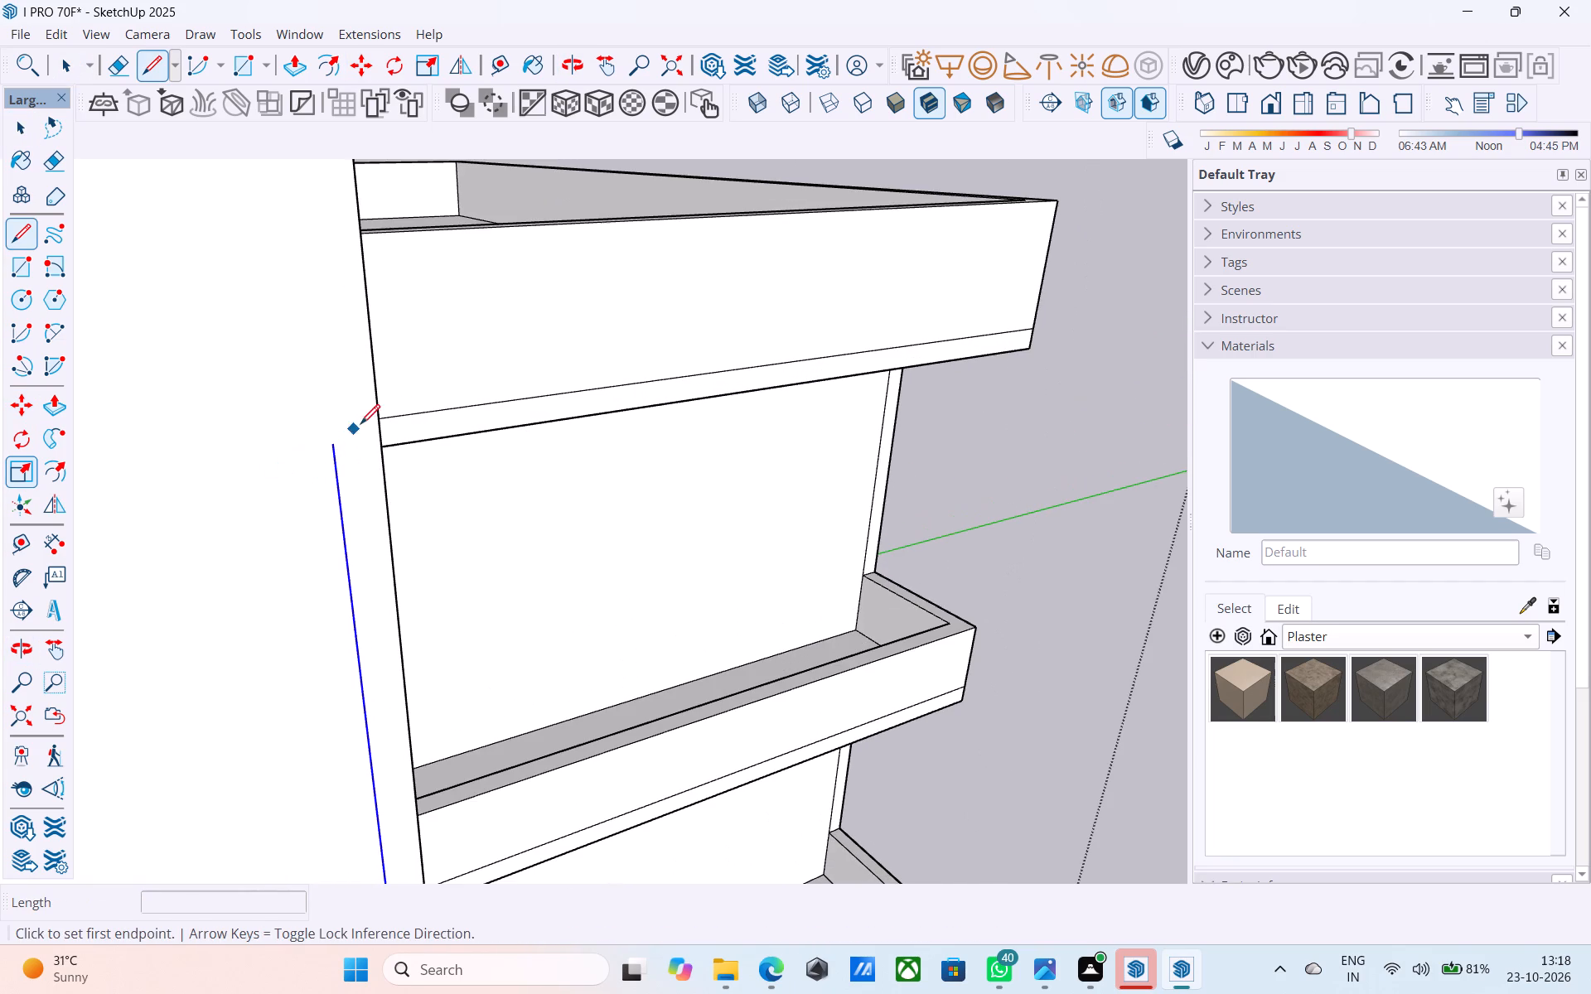
{"action": "left_click", "coordinate": [376, 422]}
{"action": "key", "text": "l"}
{"action": "middle_click_drag", "start_coordinate": [382, 419], "coordinate": [3, 550]}
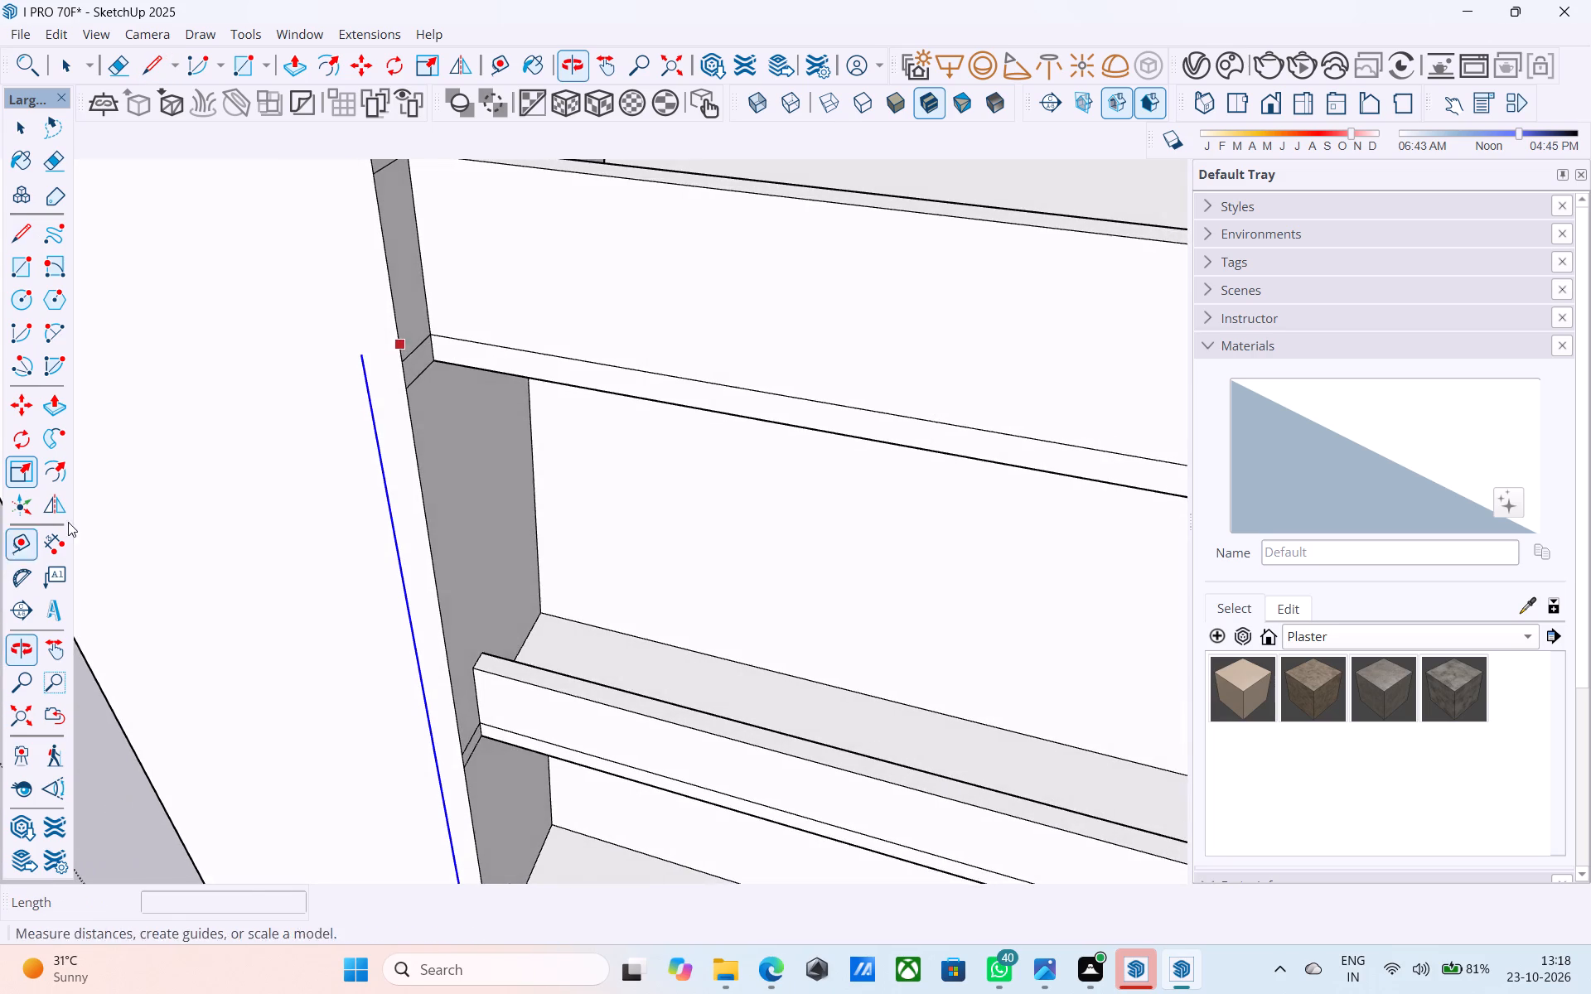
{"action": "scroll", "coordinate": [389, 384], "scroll_direction": "up", "scroll_amount": 4}
{"action": "left_click", "coordinate": [410, 358]}
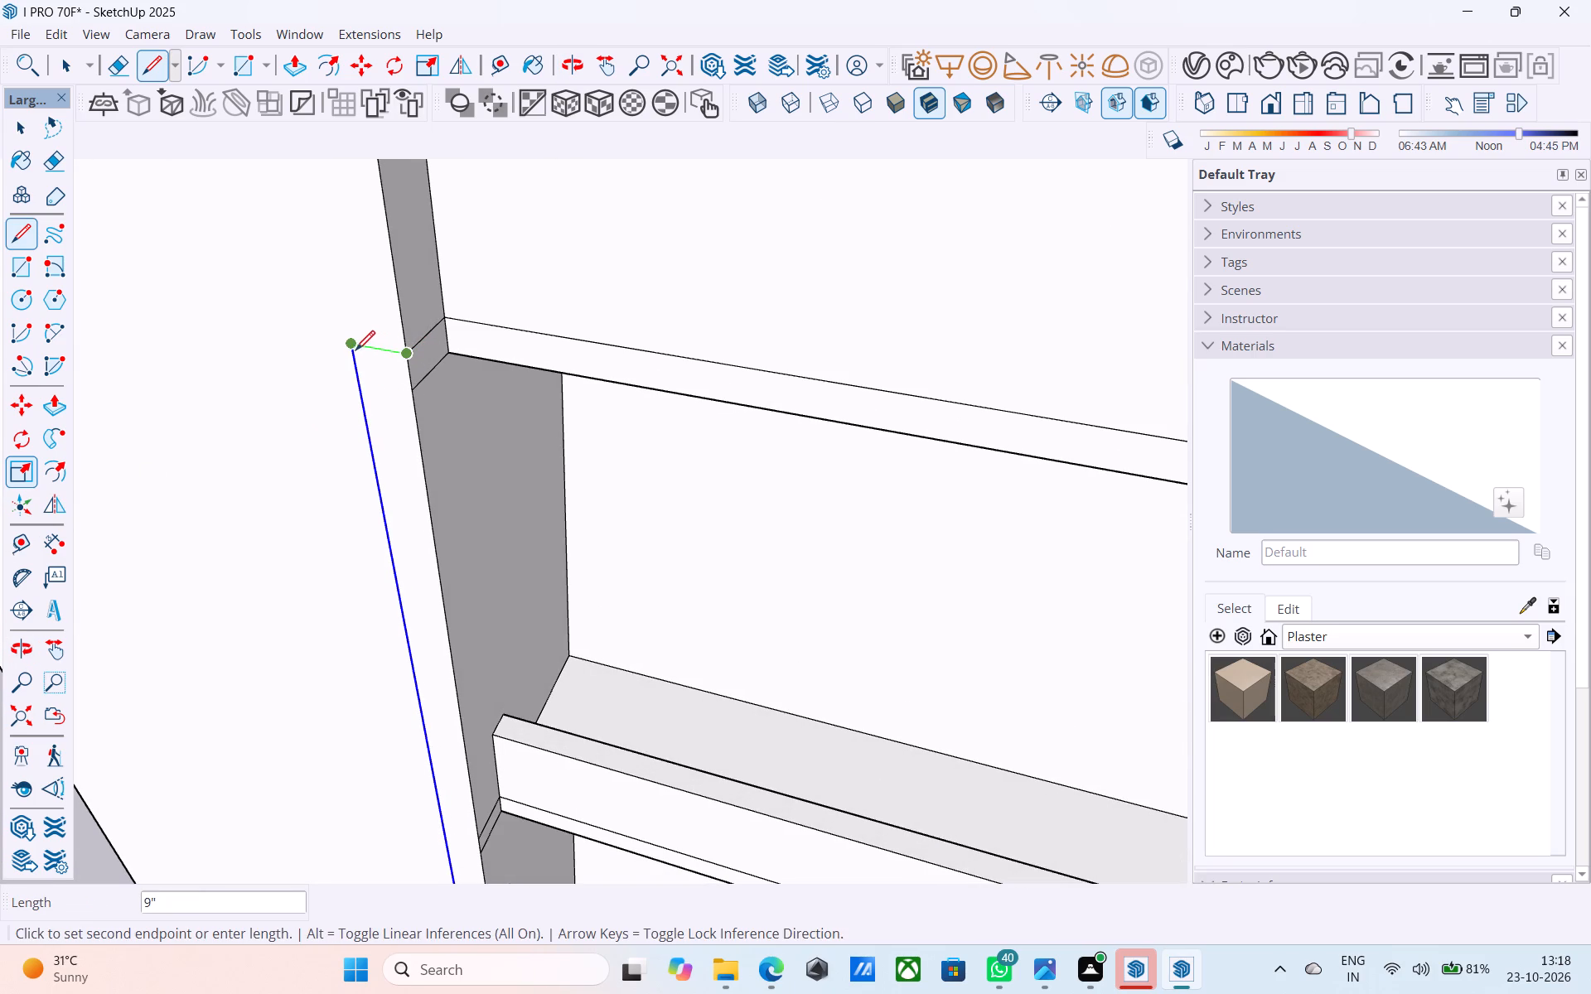
{"action": "left_click", "coordinate": [353, 351]}
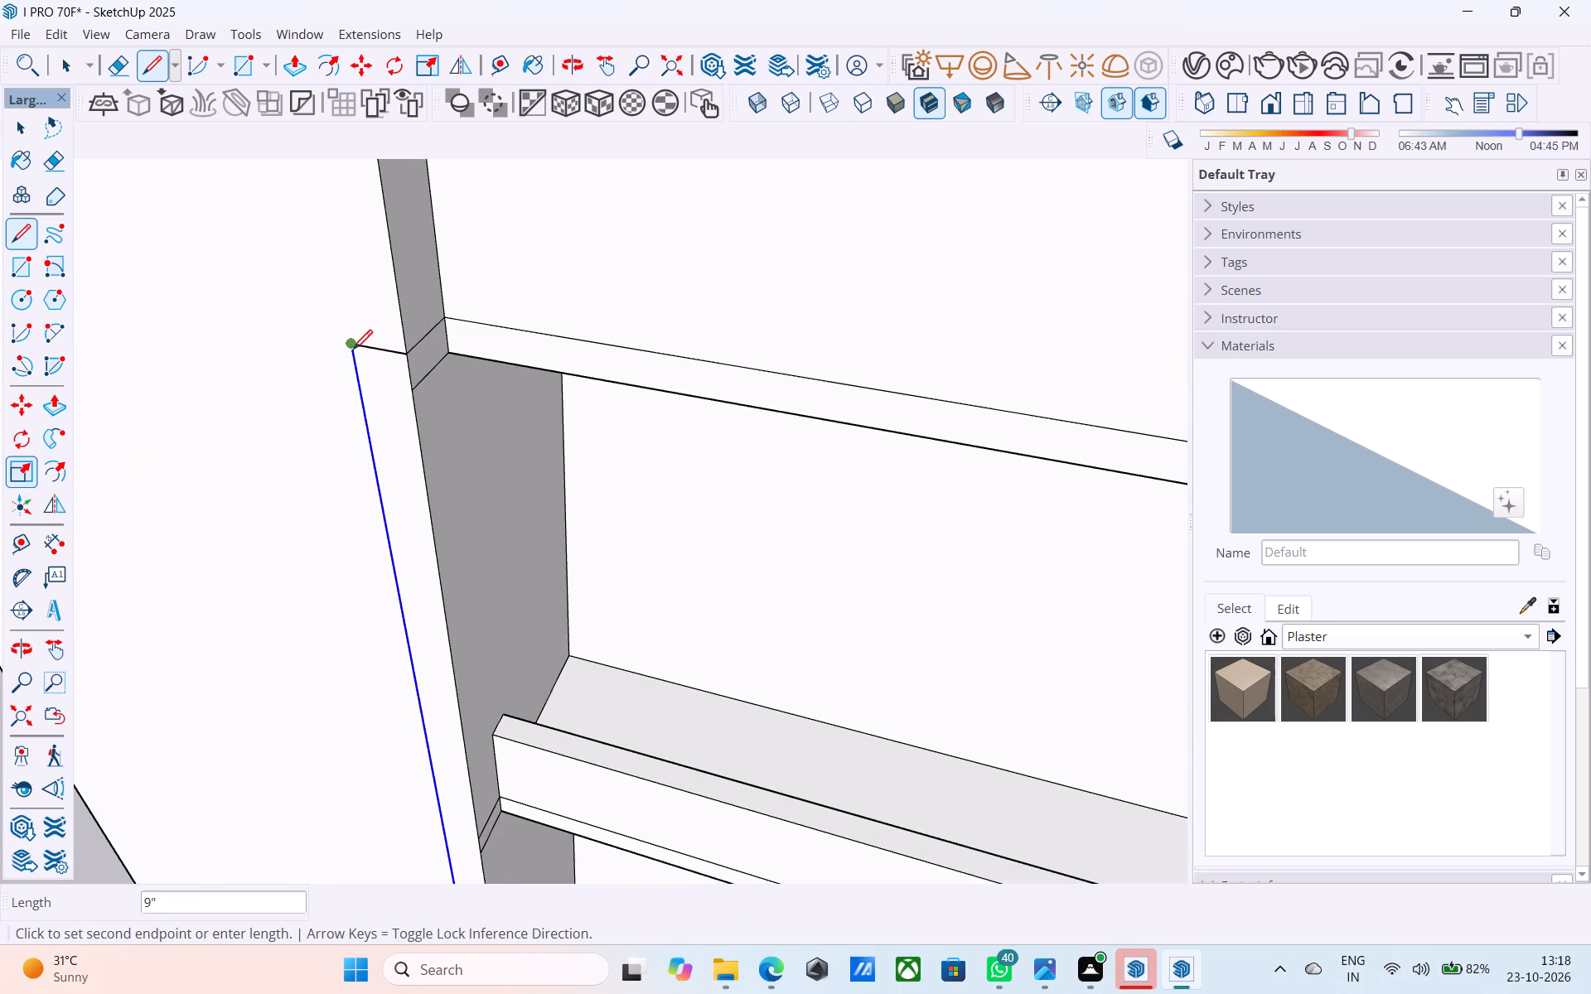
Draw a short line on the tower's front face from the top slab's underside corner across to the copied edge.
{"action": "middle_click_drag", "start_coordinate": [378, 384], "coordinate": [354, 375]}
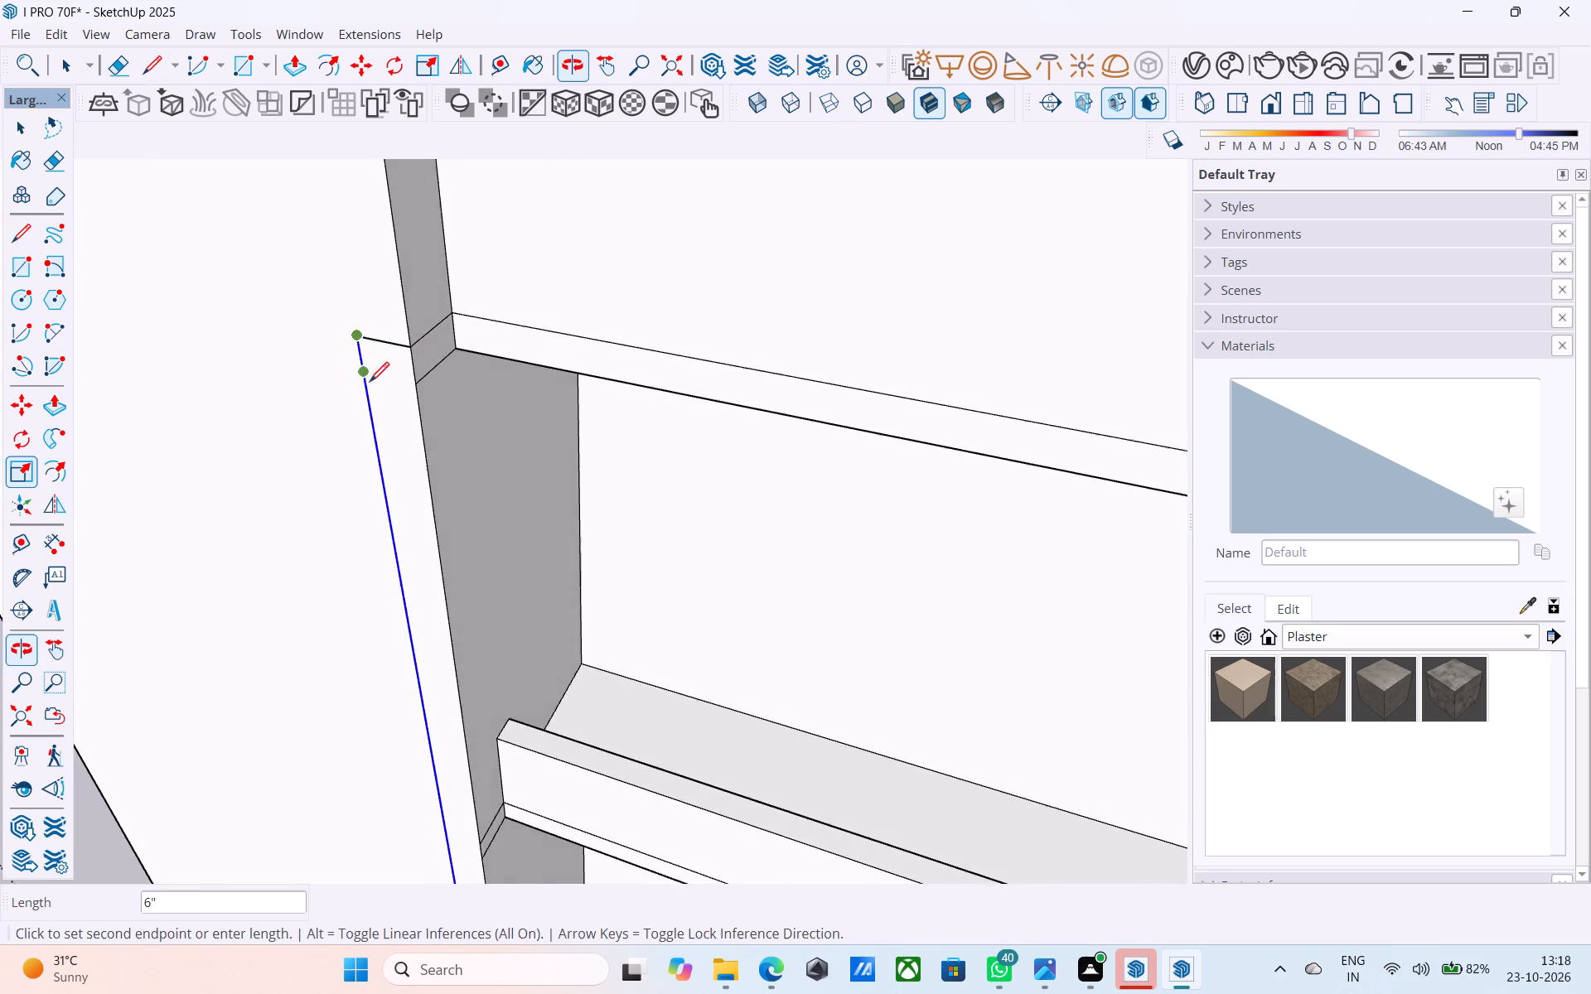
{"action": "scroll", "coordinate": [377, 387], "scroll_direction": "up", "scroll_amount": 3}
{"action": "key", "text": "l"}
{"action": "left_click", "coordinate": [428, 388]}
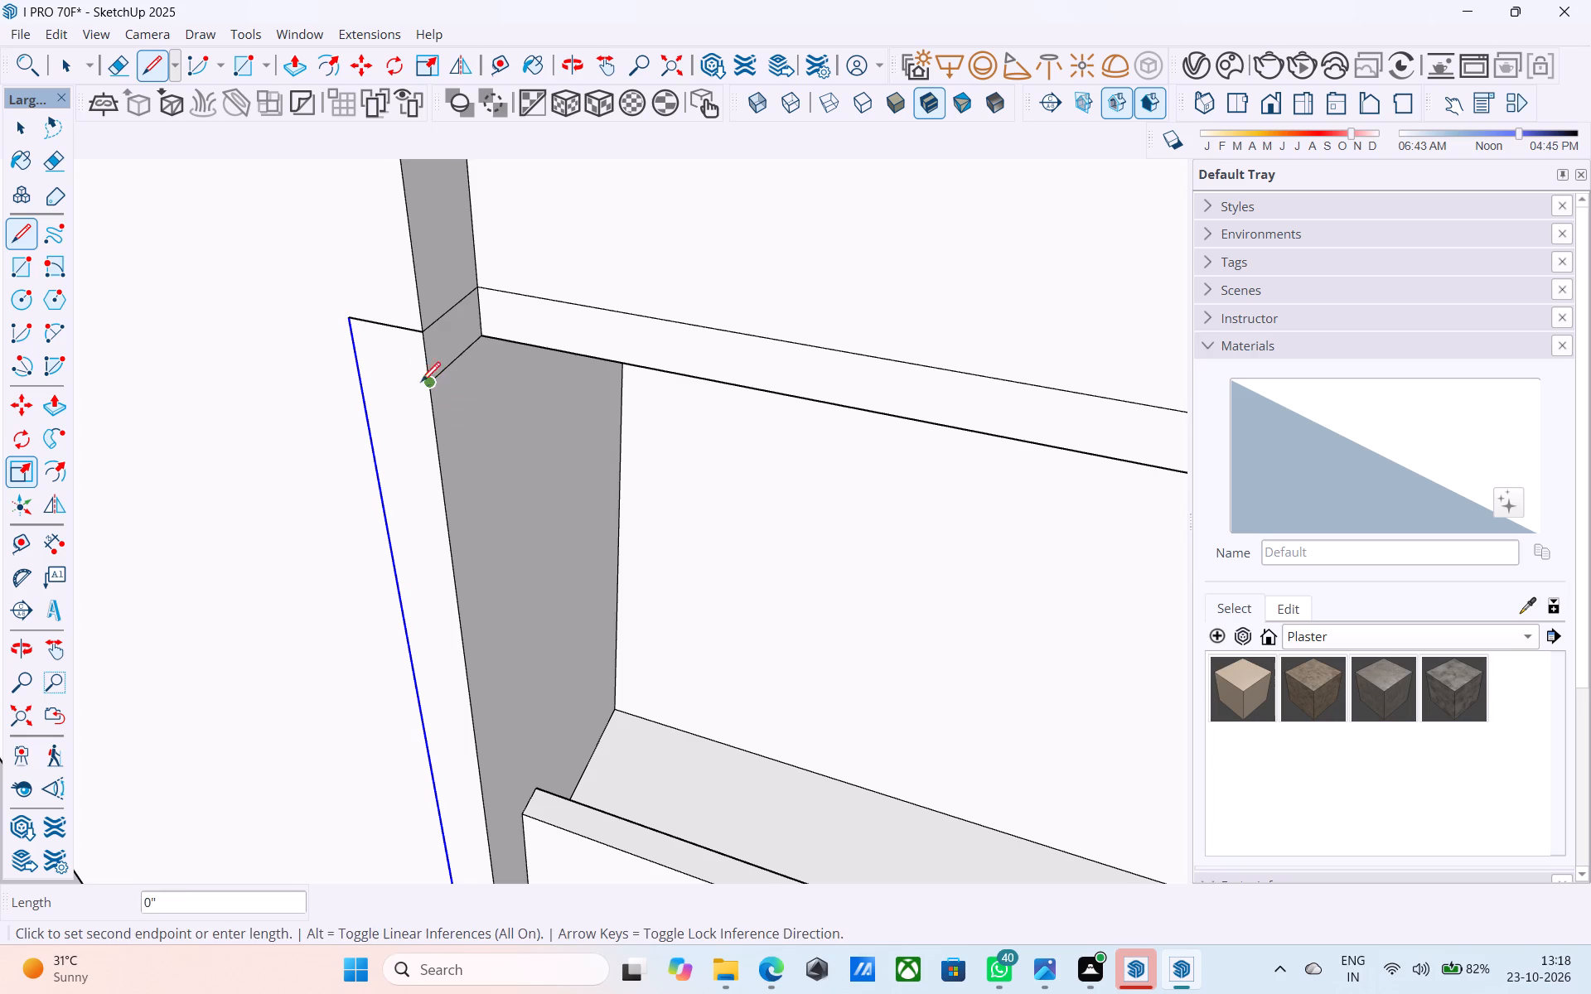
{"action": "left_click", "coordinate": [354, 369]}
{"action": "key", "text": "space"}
Pull the top slab's front edge face out 1' to be flush with the tower's front face.
{"action": "scroll", "coordinate": [354, 369], "scroll_direction": "down", "scroll_amount": 16}
{"action": "scroll", "coordinate": [428, 371], "scroll_direction": "up", "scroll_amount": 5}
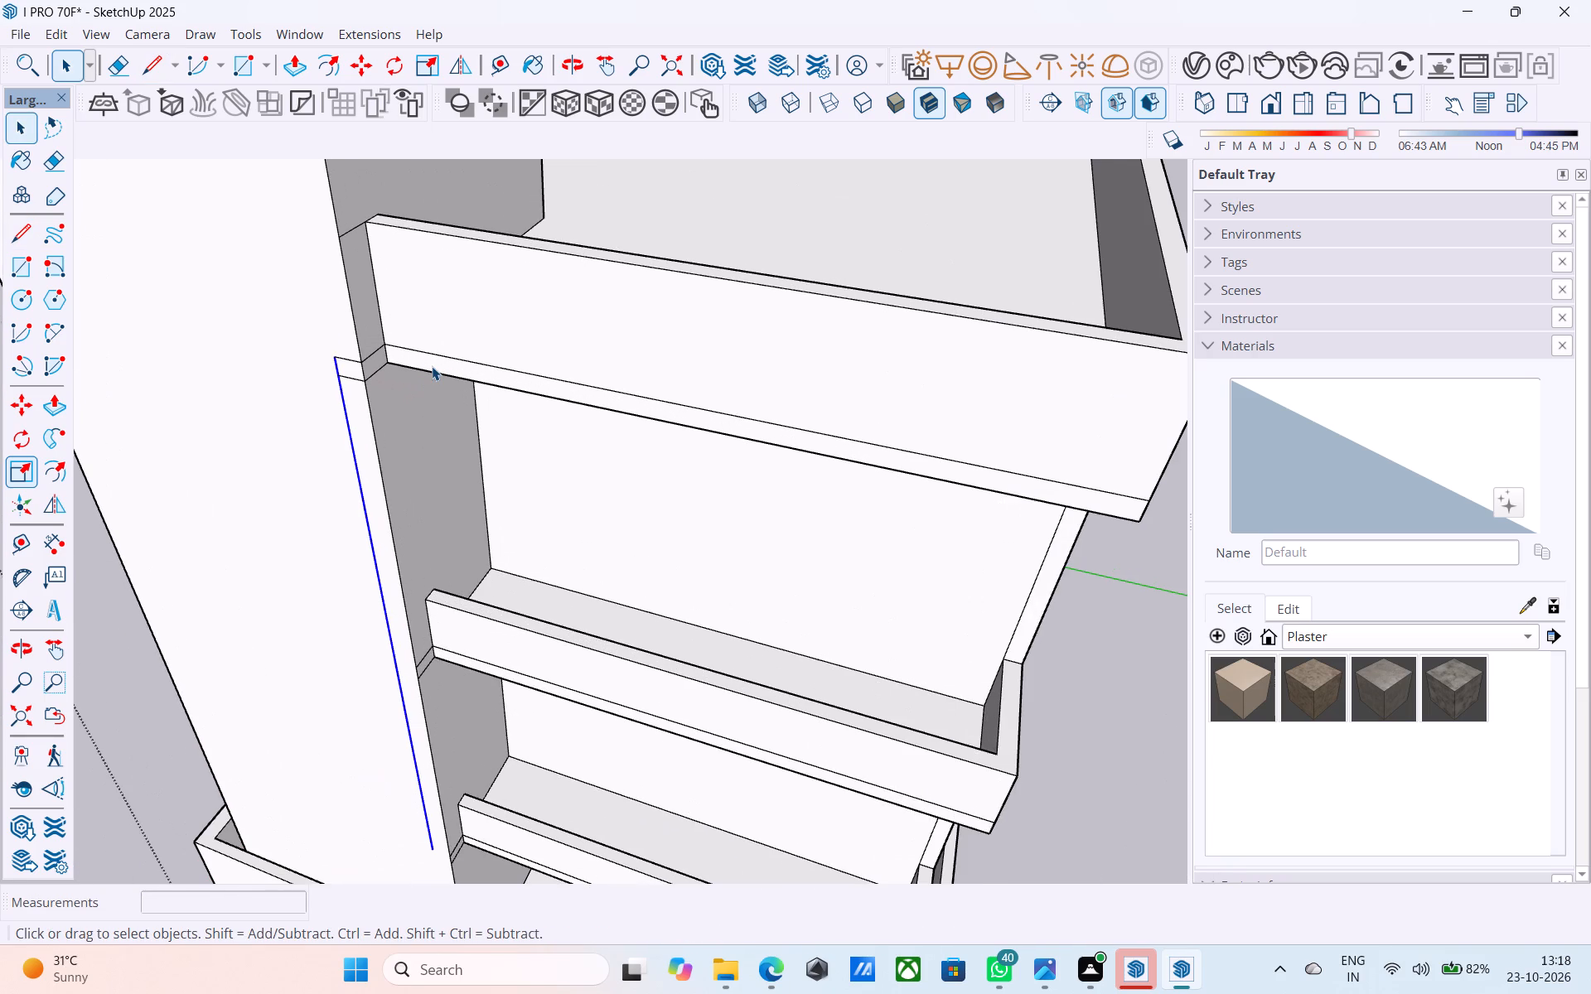
{"action": "left_click", "coordinate": [432, 365]}
{"action": "key", "text": "p"}
{"action": "left_click", "coordinate": [433, 365]}
{"action": "left_click", "coordinate": [352, 380]}
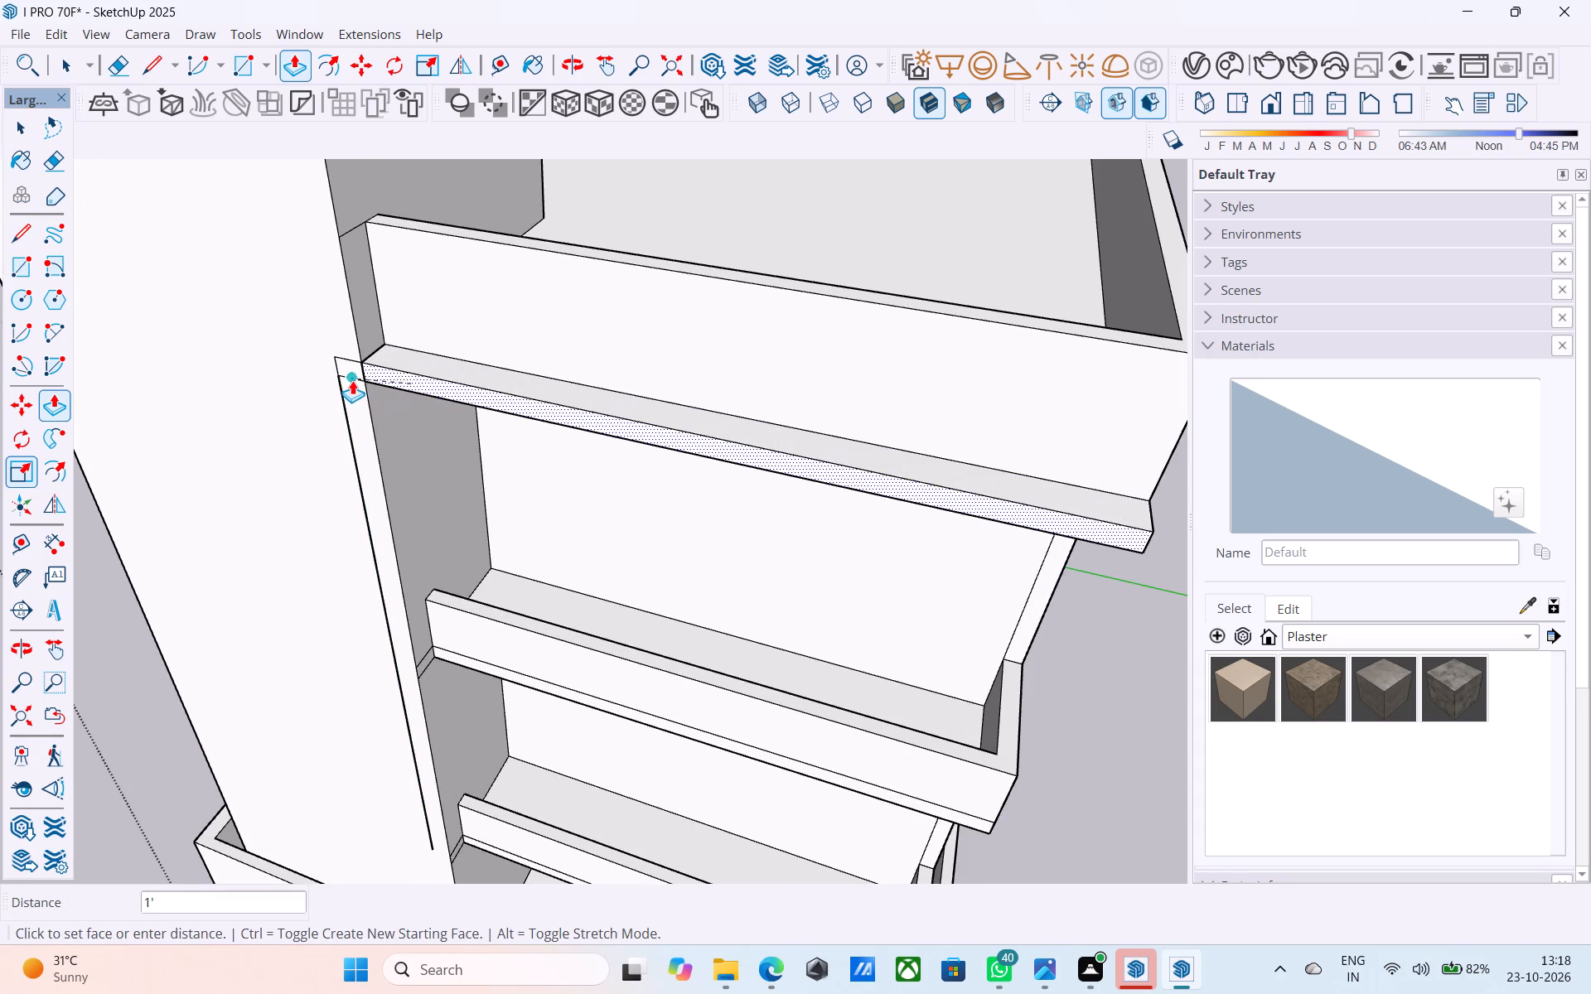
{"action": "key", "text": "space"}
Pull the front edge faces of the middle and lowest balcony slabs out by the same 1' distance.
{"action": "scroll", "coordinate": [374, 379], "scroll_direction": "down", "scroll_amount": 11}
{"action": "middle_click_drag", "start_coordinate": [447, 484], "coordinate": [473, 383]}
{"action": "scroll", "coordinate": [477, 502], "scroll_direction": "up", "scroll_amount": 2}
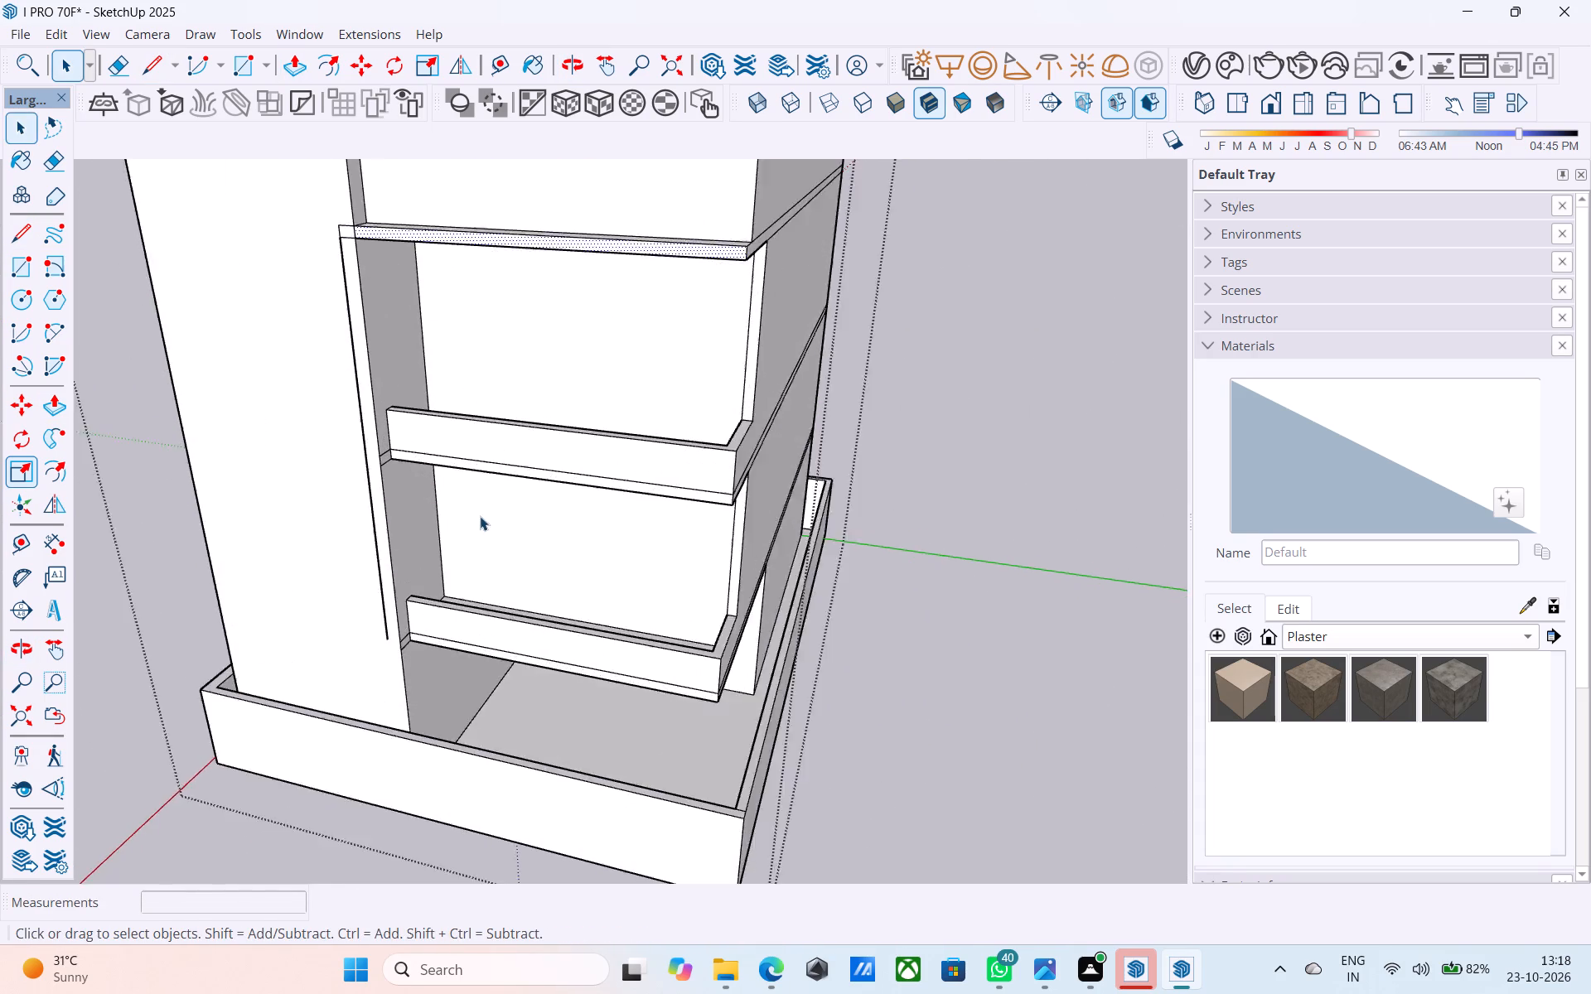
{"action": "scroll", "coordinate": [480, 516], "scroll_direction": "up", "scroll_amount": 7}
{"action": "left_click", "coordinate": [414, 433]}
{"action": "key", "text": "p"}
{"action": "double_click", "coordinate": [414, 432]}
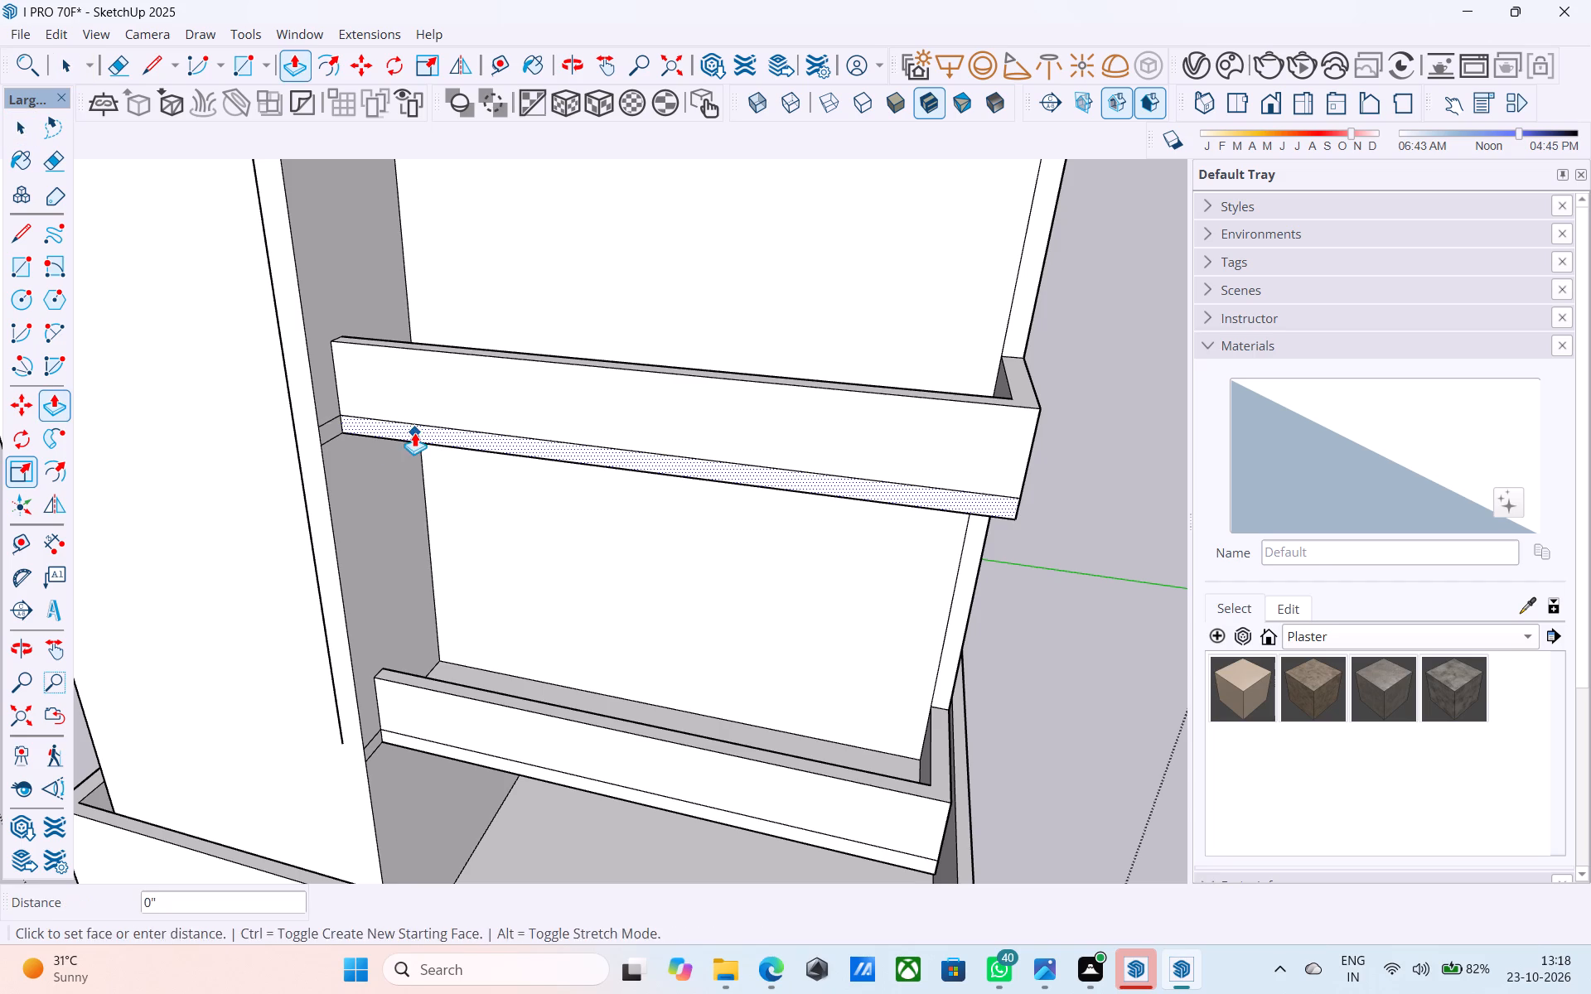
{"action": "scroll", "coordinate": [398, 297], "scroll_direction": "down", "scroll_amount": 8}
{"action": "scroll", "coordinate": [406, 504], "scroll_direction": "up", "scroll_amount": 6}
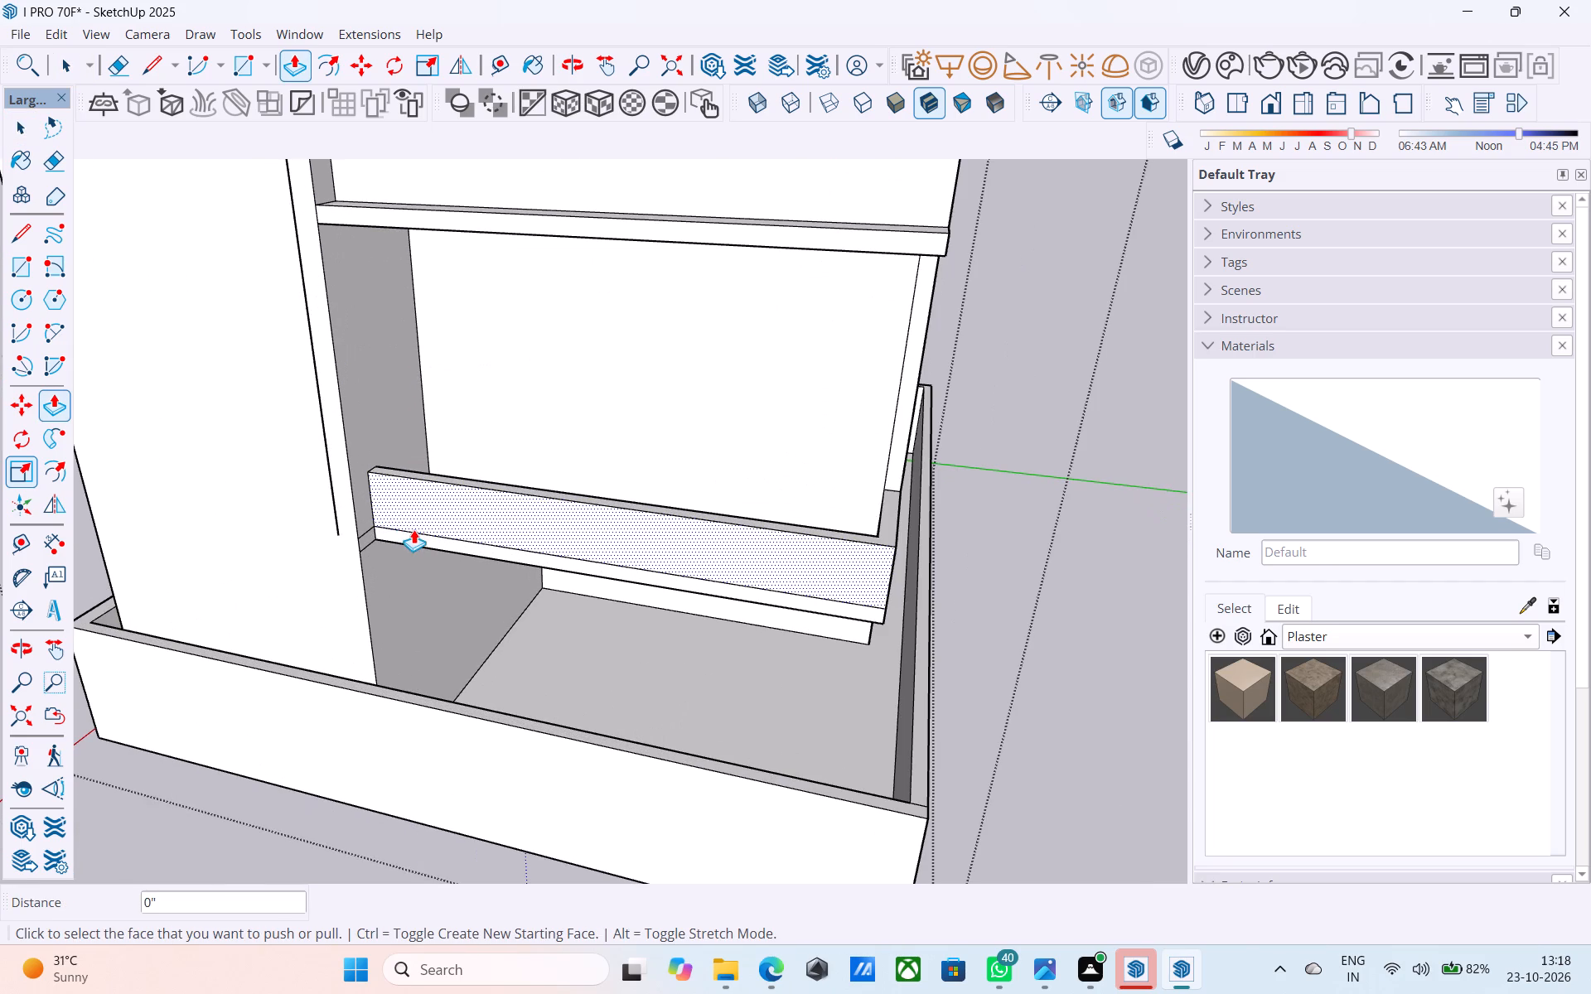
{"action": "double_click", "coordinate": [415, 534]}
{"action": "key", "text": "space"}
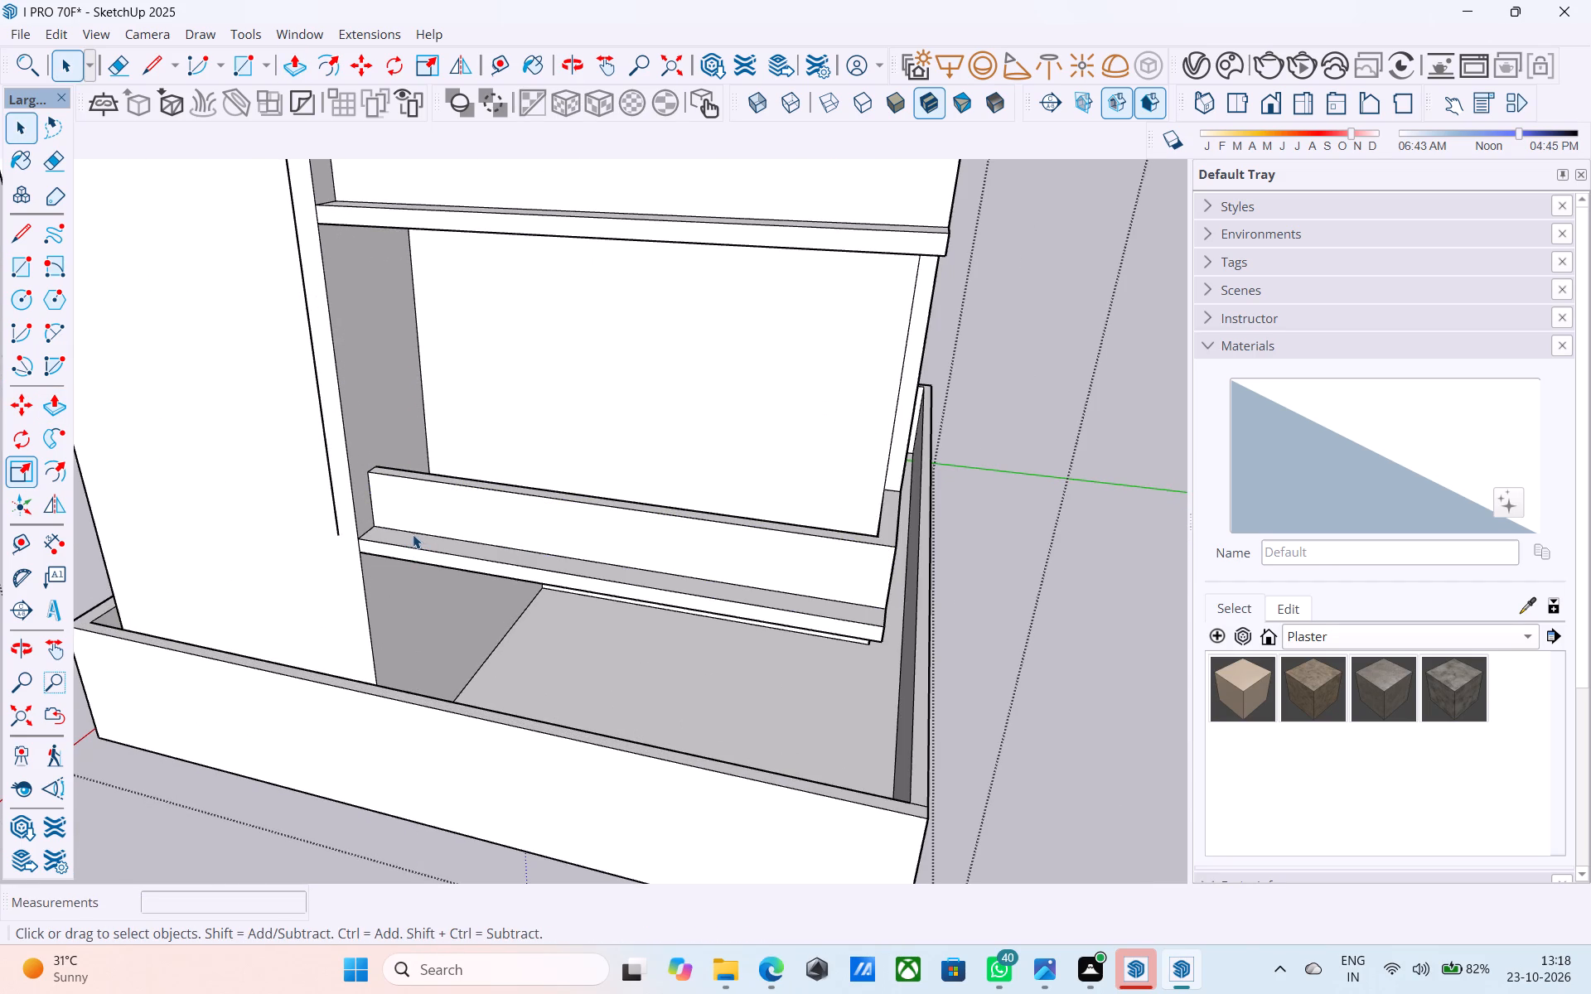
Draw lines from the lowest slab's bottom corner across the tower face and up to the copied edge's lower end, closing the strip.
{"action": "middle_click_drag", "start_coordinate": [396, 519], "coordinate": [510, 453]}
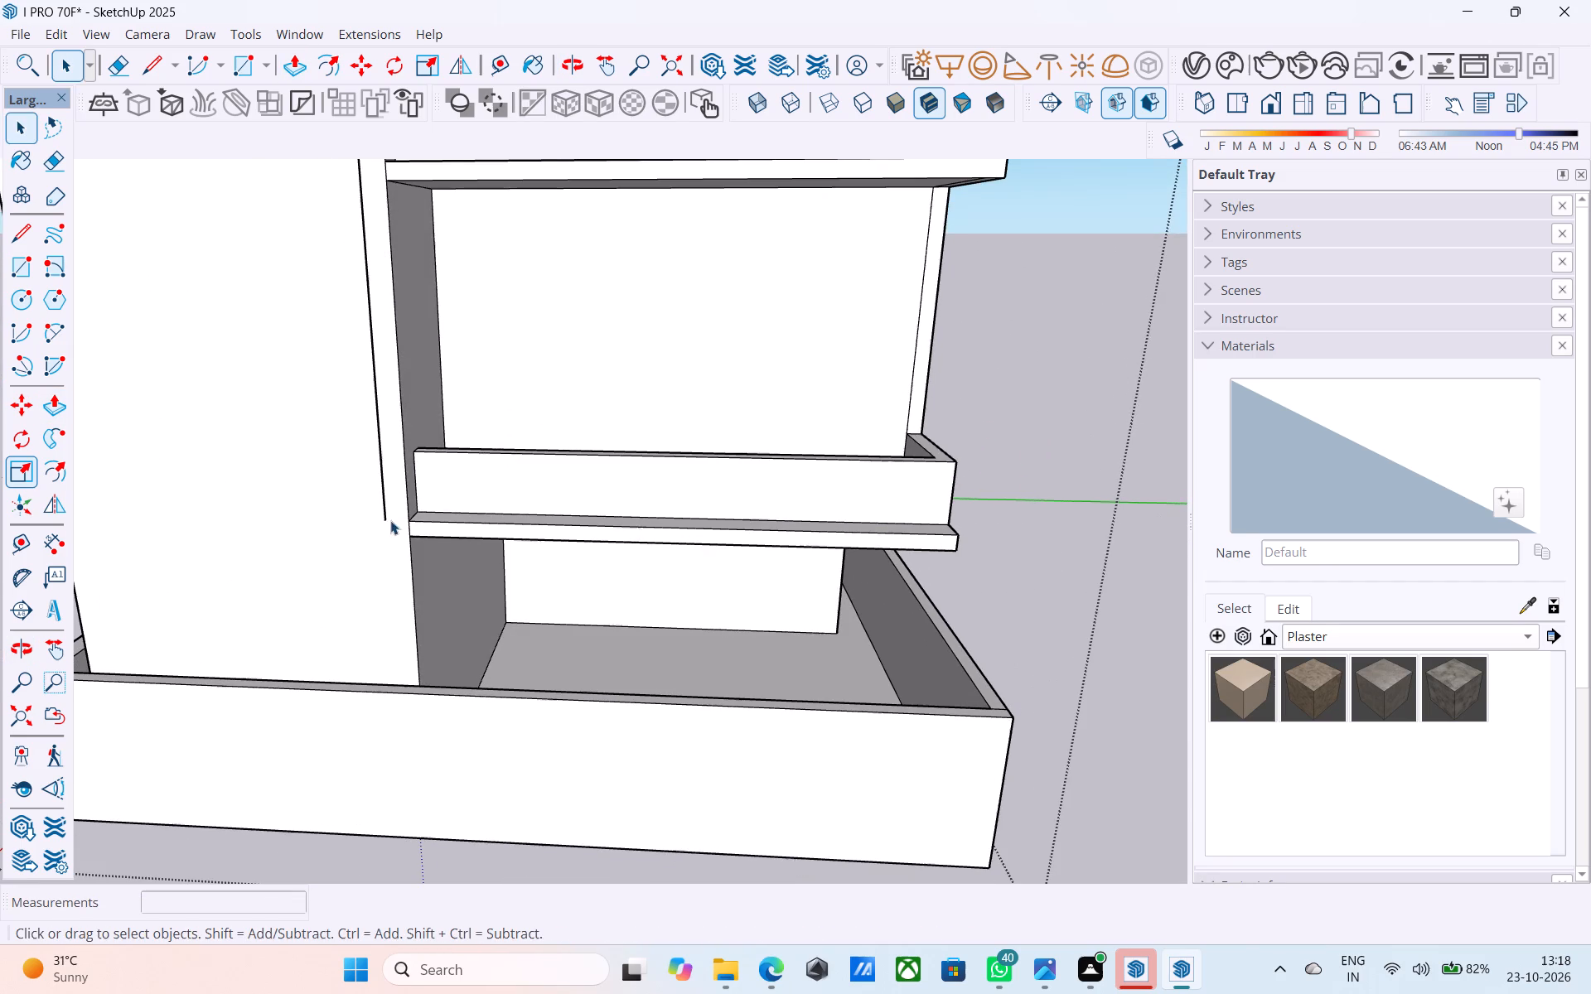
{"action": "middle_click_drag", "start_coordinate": [388, 520], "coordinate": [372, 512]}
{"action": "key", "text": "l"}
{"action": "scroll", "coordinate": [374, 513], "scroll_direction": "up", "scroll_amount": 6}
{"action": "left_click", "coordinate": [428, 548]}
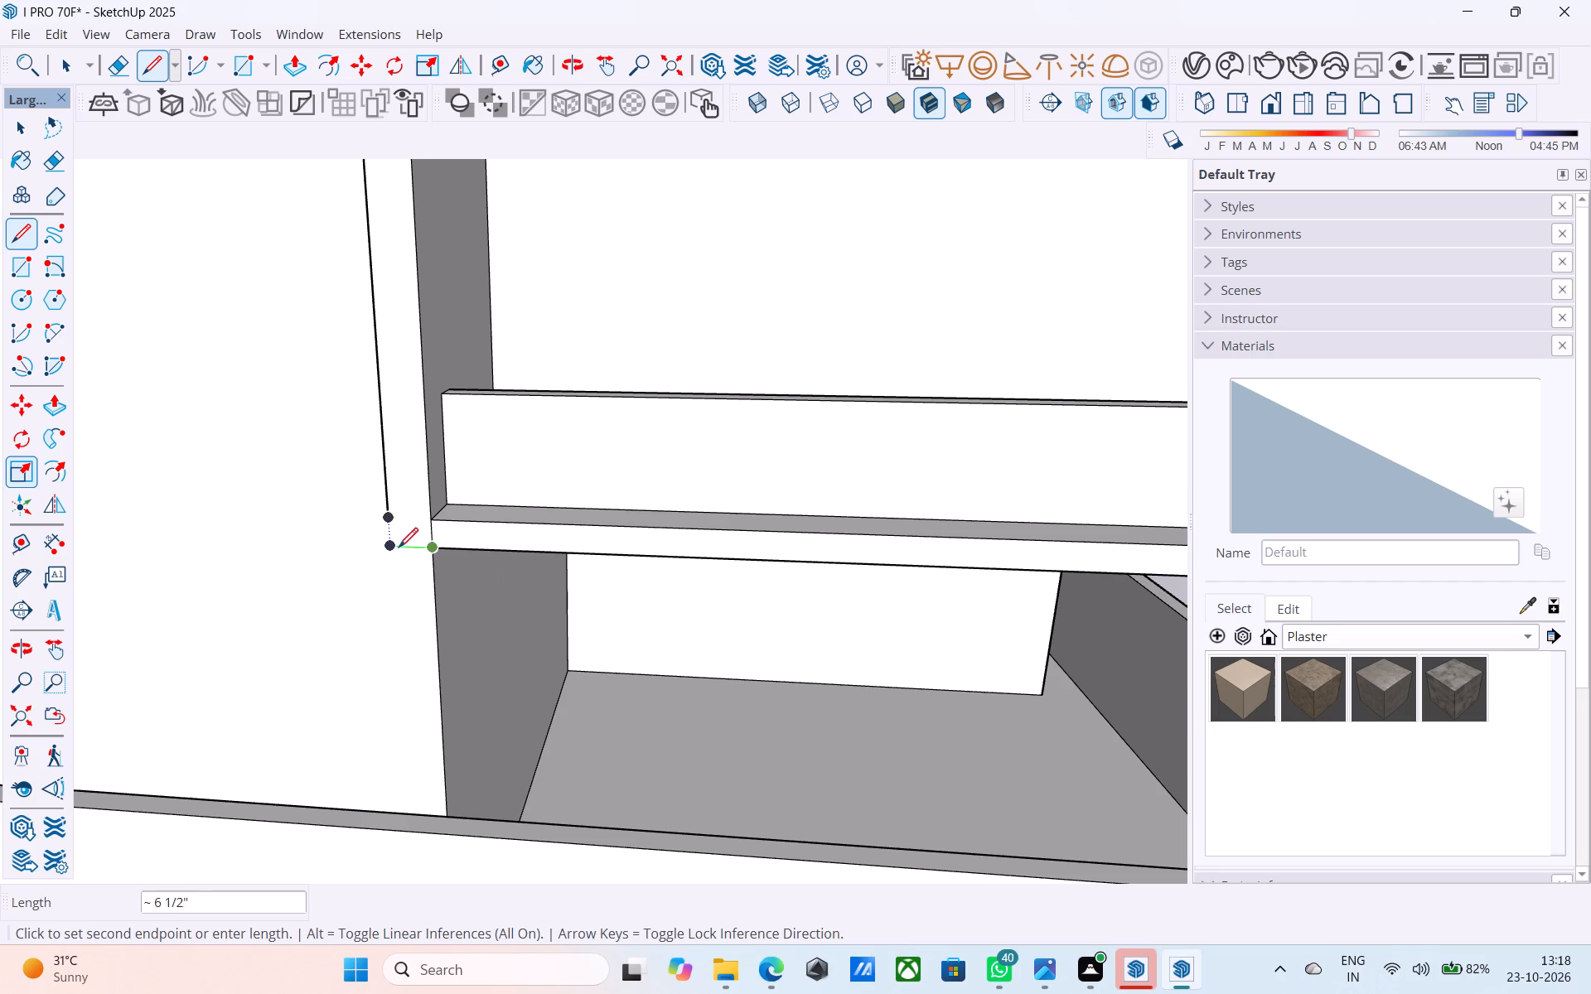
{"action": "left_click", "coordinate": [395, 550]}
{"action": "left_click", "coordinate": [389, 524]}
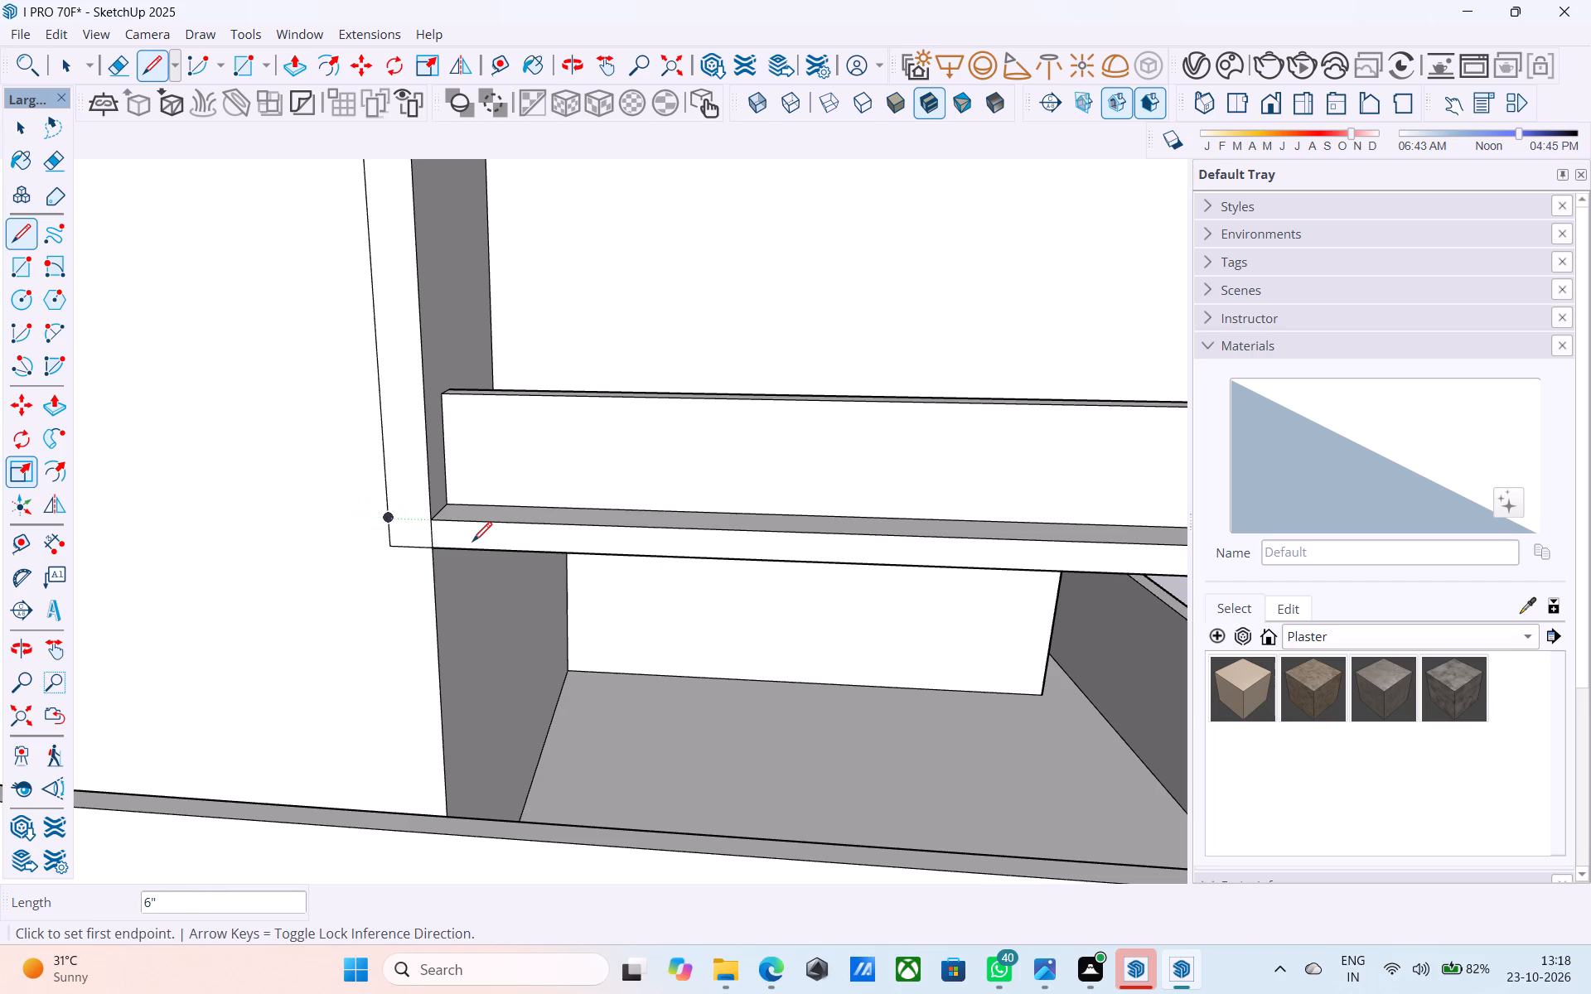
Erase the short dividing edges where the tower face strip meets the three slab ends, plus the extra line at the top slab's underside.
{"action": "key", "text": "e"}
{"action": "scroll", "coordinate": [506, 553], "scroll_direction": "up", "scroll_amount": 4}
{"action": "left_click_drag", "start_coordinate": [384, 531], "coordinate": [367, 531]}
{"action": "scroll", "coordinate": [352, 617], "scroll_direction": "down", "scroll_amount": 14}
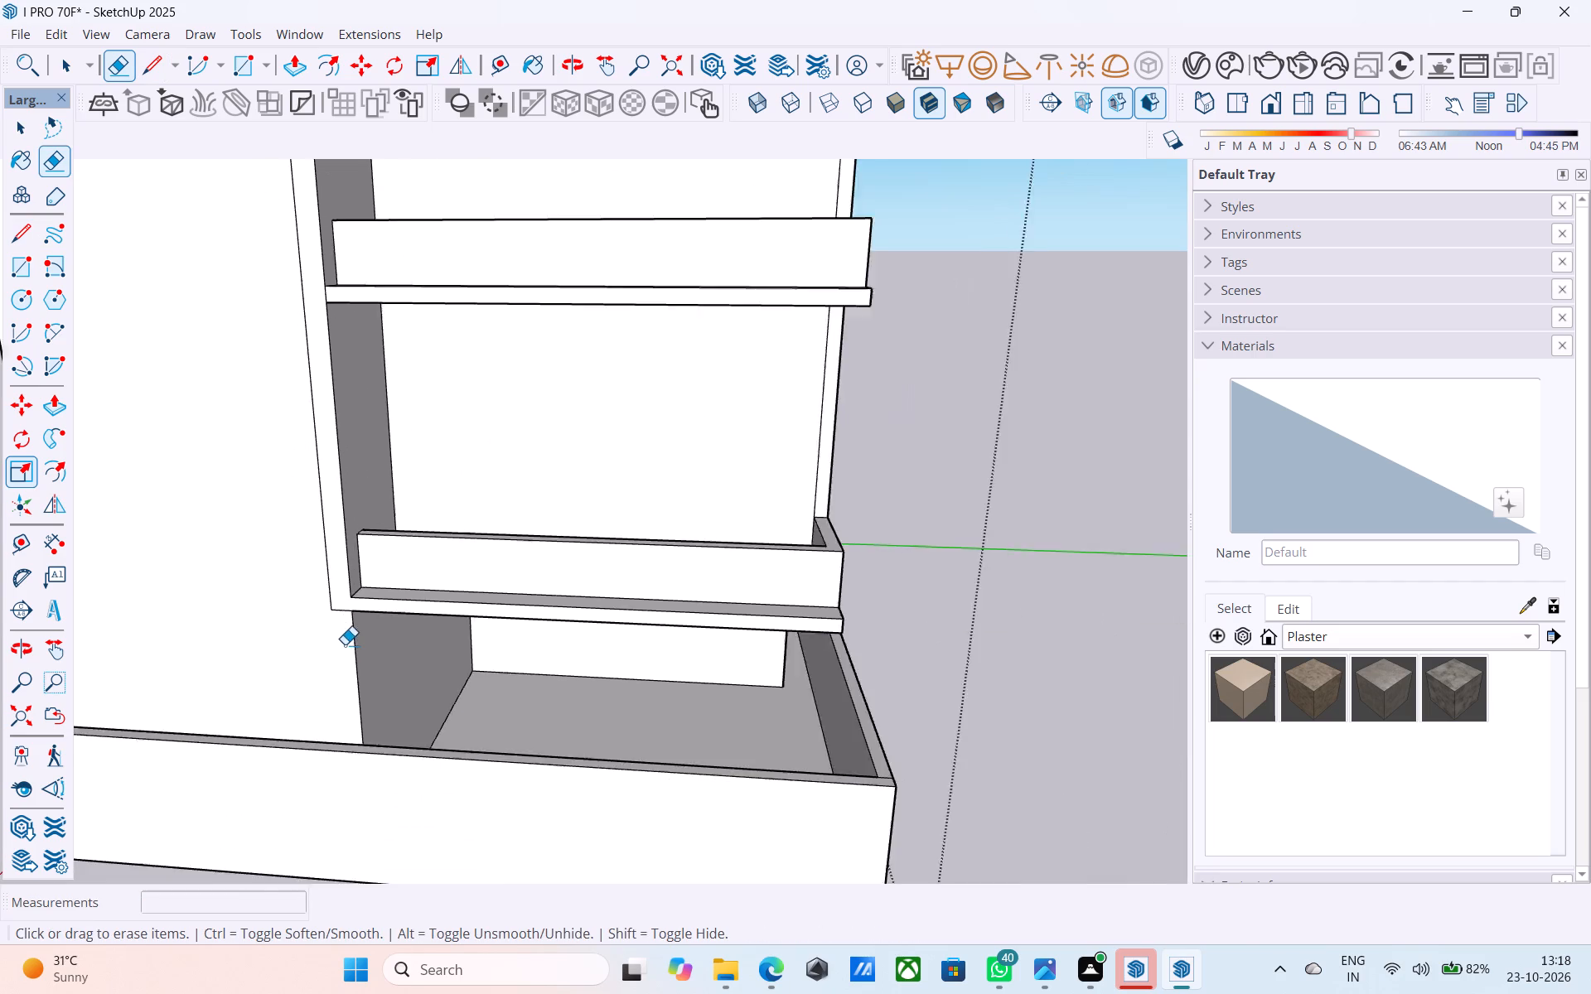
{"action": "scroll", "coordinate": [345, 644], "scroll_direction": "down", "scroll_amount": 6}
{"action": "scroll", "coordinate": [329, 428], "scroll_direction": "up", "scroll_amount": 13}
{"action": "left_click", "coordinate": [331, 464]}
{"action": "scroll", "coordinate": [307, 543], "scroll_direction": "down", "scroll_amount": 14}
{"action": "middle_click", "coordinate": [325, 610]}
{"action": "scroll", "coordinate": [293, 384], "scroll_direction": "up", "scroll_amount": 3}
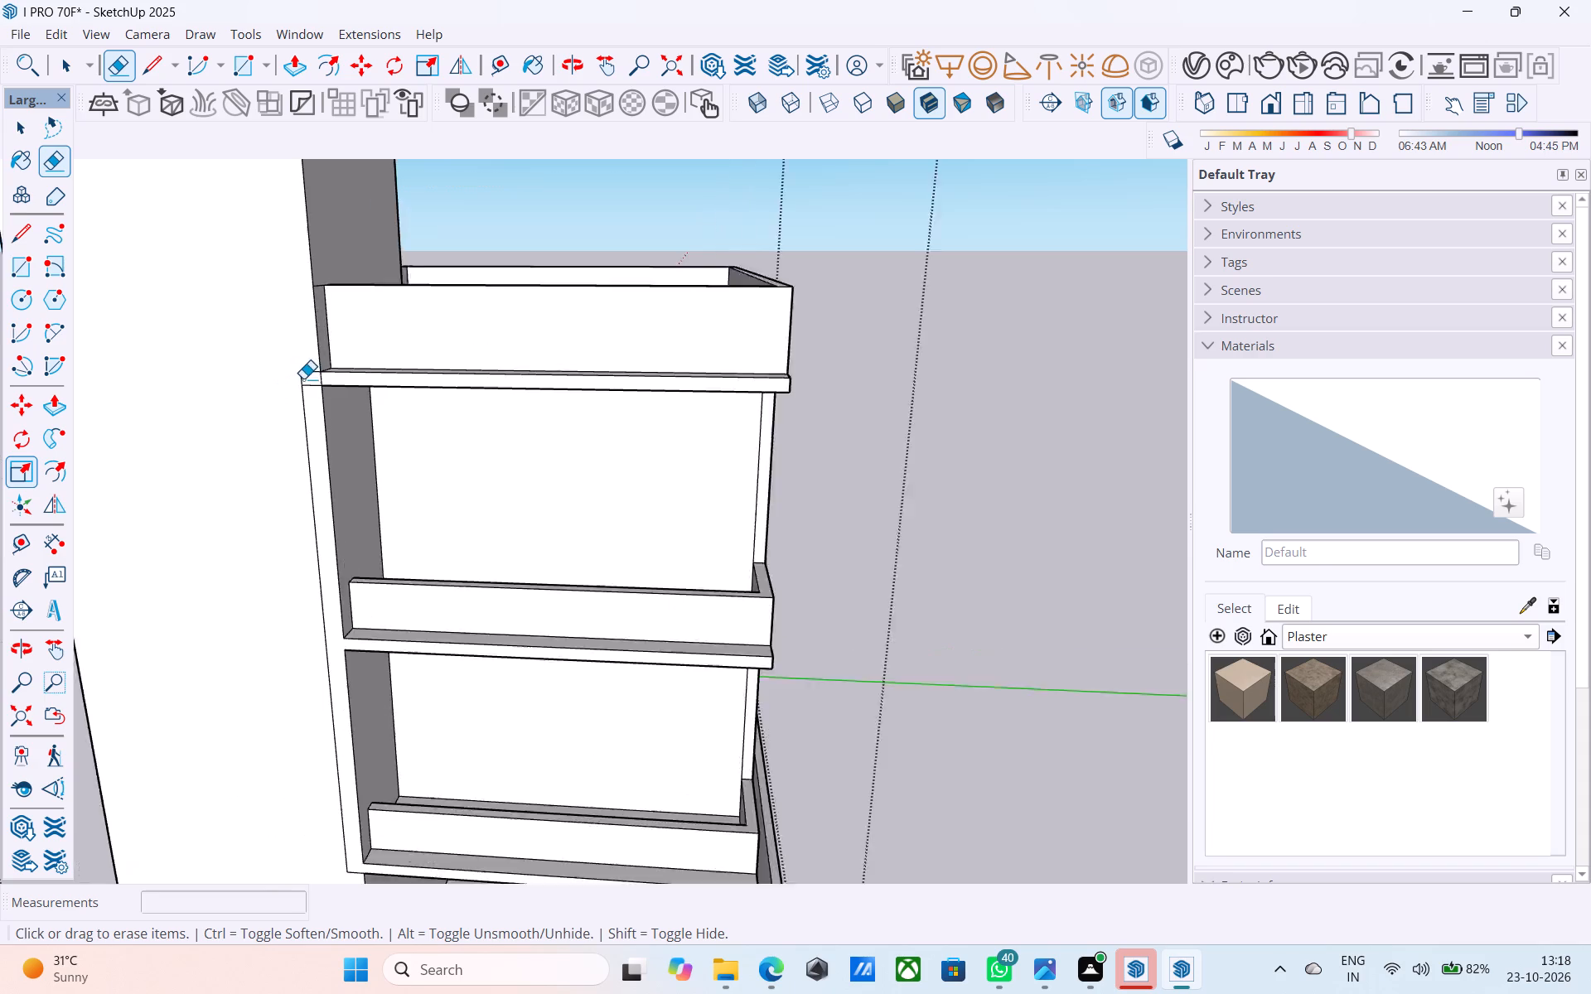
{"action": "scroll", "coordinate": [303, 379], "scroll_direction": "up", "scroll_amount": 9}
{"action": "left_click", "coordinate": [317, 385]}
{"action": "left_click_drag", "start_coordinate": [297, 387], "coordinate": [293, 405]}
Examine the extended slab edges and the joined tower strip from the building's front corner.
{"action": "scroll", "coordinate": [226, 444], "scroll_direction": "down", "scroll_amount": 11}
{"action": "middle_click_drag", "start_coordinate": [531, 401], "coordinate": [434, 425]}
{"action": "scroll", "coordinate": [568, 399], "scroll_direction": "down", "scroll_amount": 5}
{"action": "middle_click_drag", "start_coordinate": [568, 400], "coordinate": [488, 400]}
{"action": "scroll", "coordinate": [683, 350], "scroll_direction": "down", "scroll_amount": 3}
{"action": "middle_click_drag", "start_coordinate": [676, 355], "coordinate": [703, 326]}
{"action": "scroll", "coordinate": [477, 418], "scroll_direction": "up", "scroll_amount": 9}
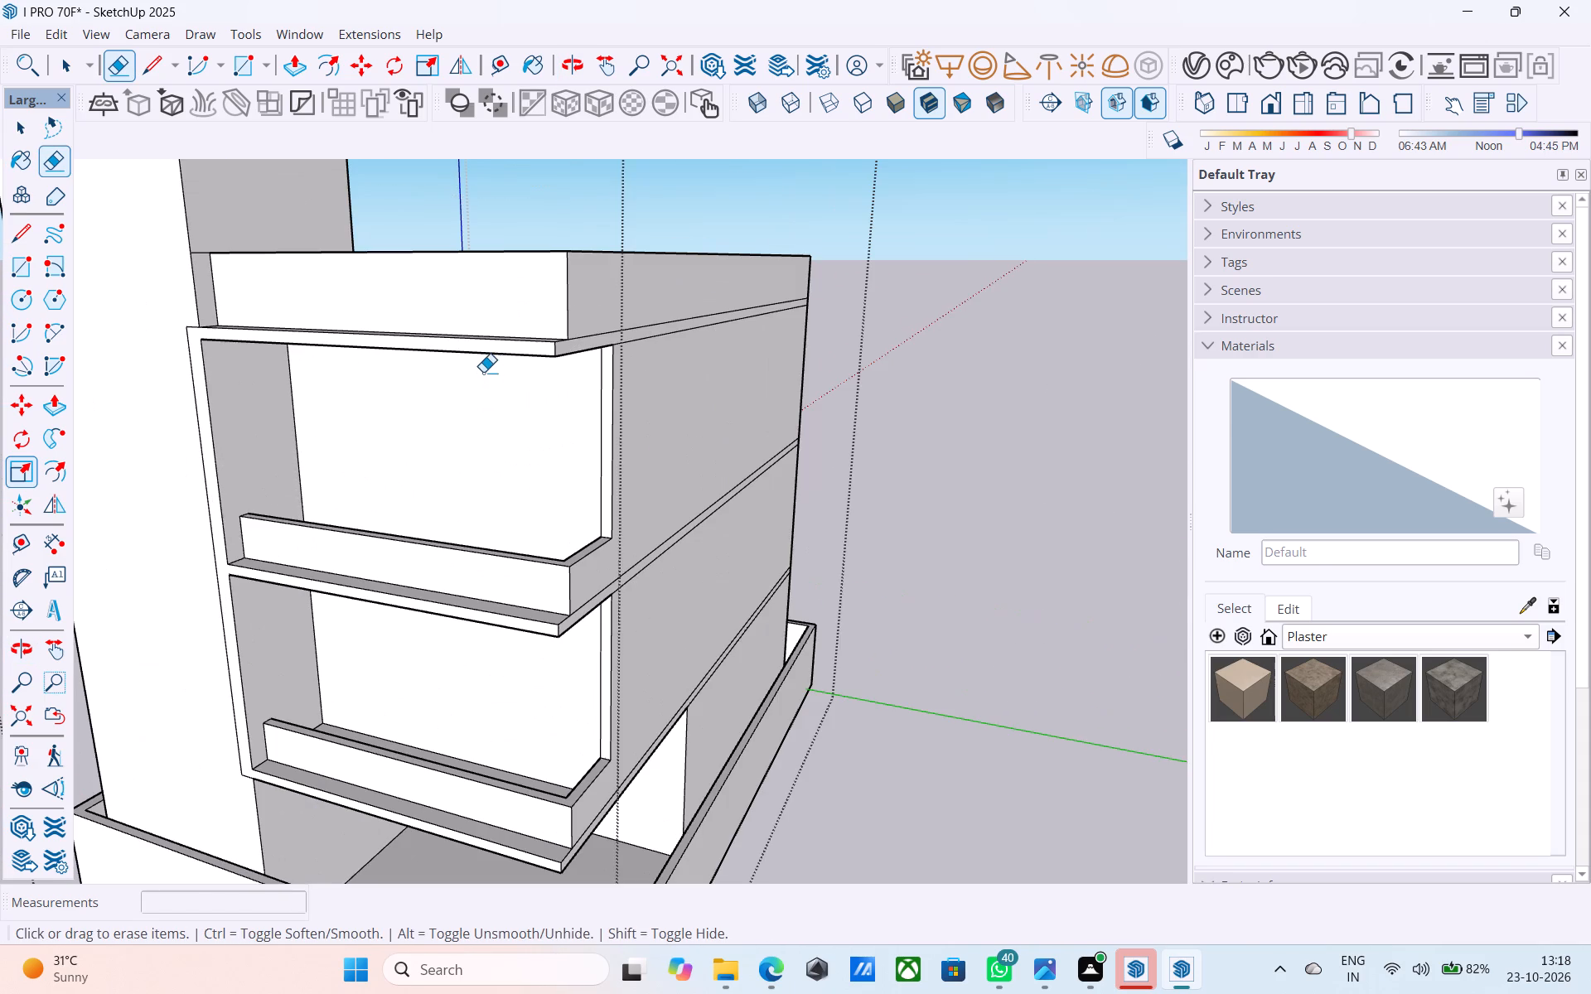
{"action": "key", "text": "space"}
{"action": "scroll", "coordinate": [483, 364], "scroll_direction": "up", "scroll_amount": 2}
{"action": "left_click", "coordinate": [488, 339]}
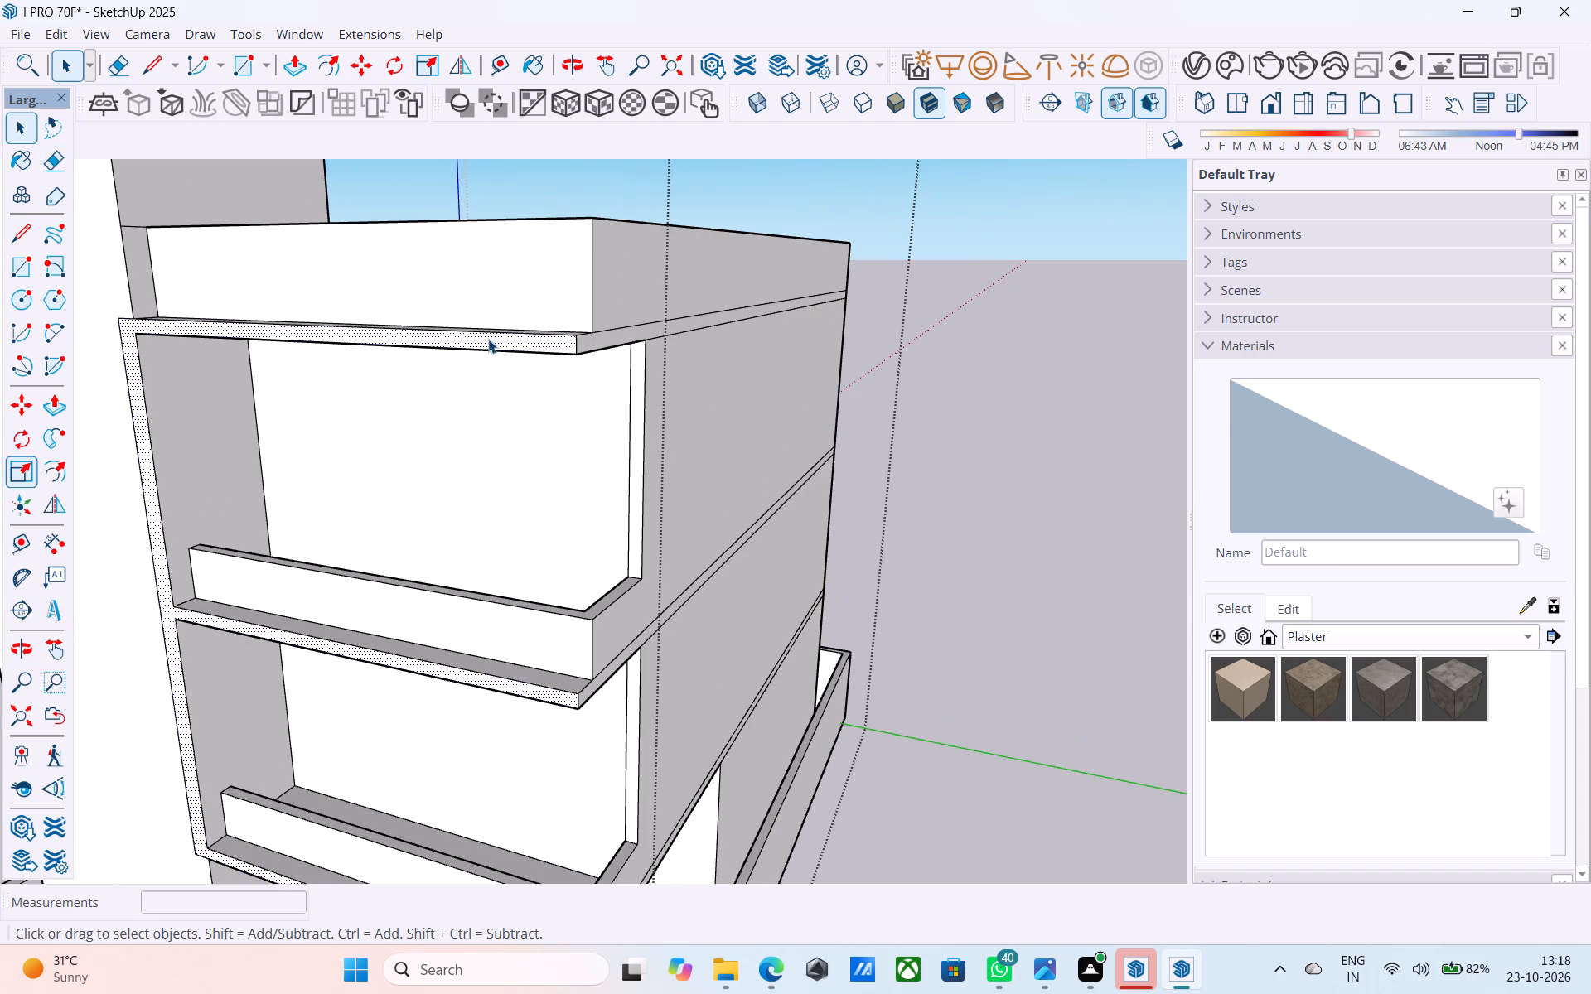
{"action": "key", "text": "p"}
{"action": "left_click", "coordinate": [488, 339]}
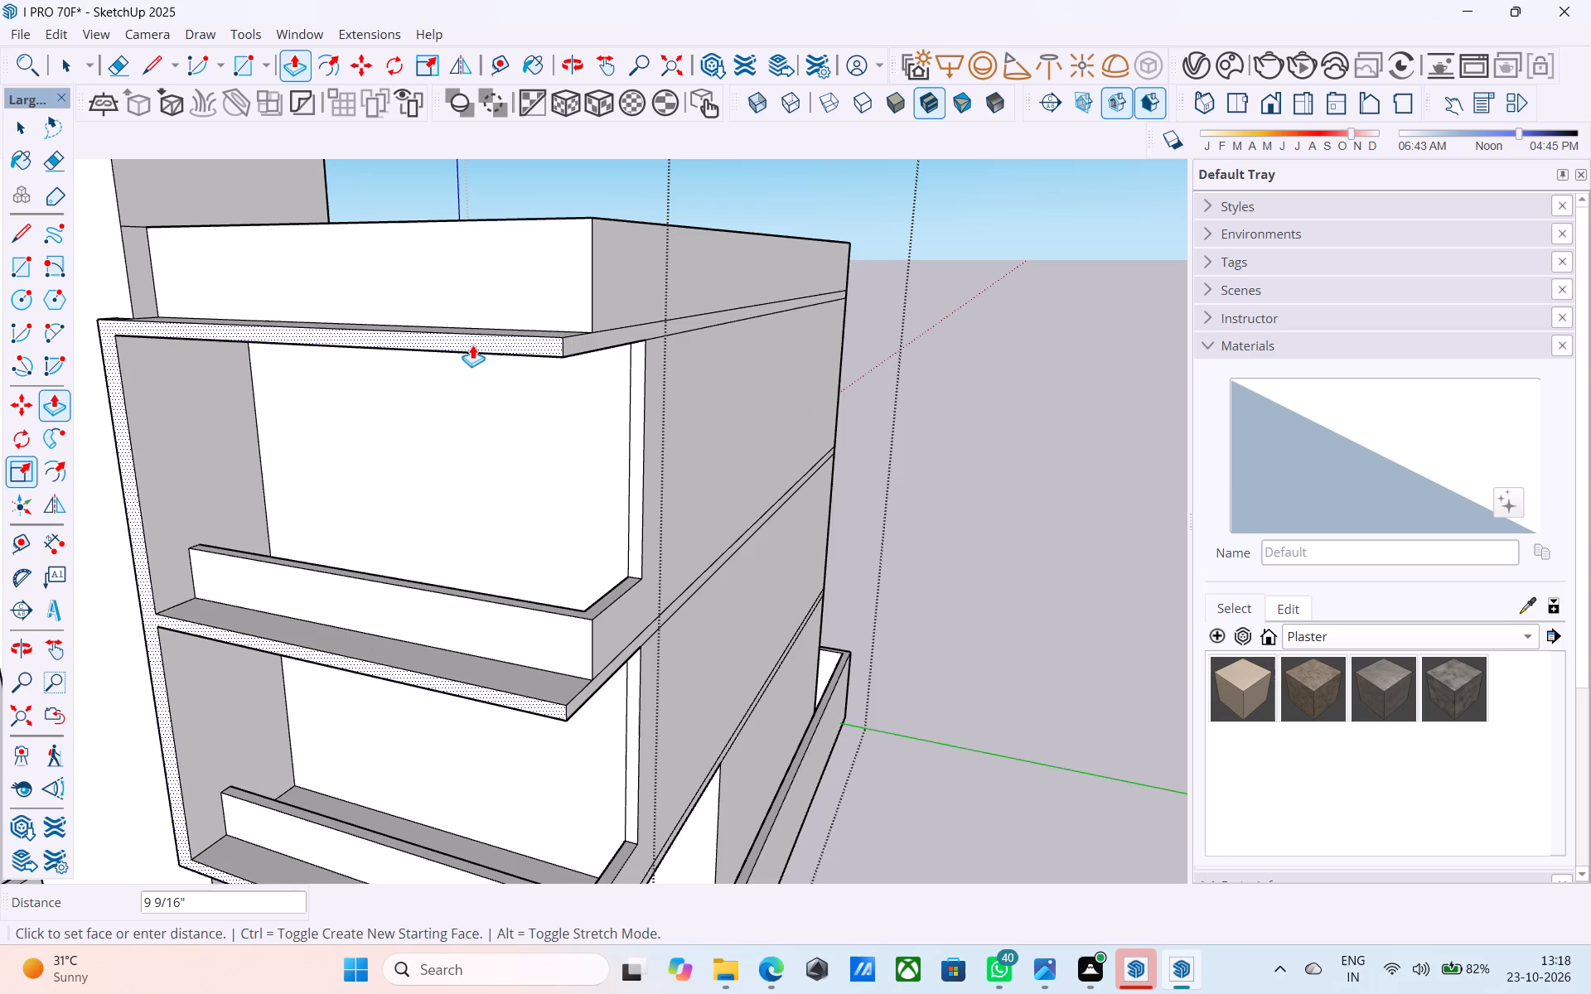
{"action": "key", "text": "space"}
Push/Pull the continuous front frame band, covering the tower strip and the three slab edges, outward by 6".
{"action": "scroll", "coordinate": [472, 345], "scroll_direction": "down", "scroll_amount": 5}
{"action": "middle_click_drag", "start_coordinate": [472, 346], "coordinate": [471, 297]}
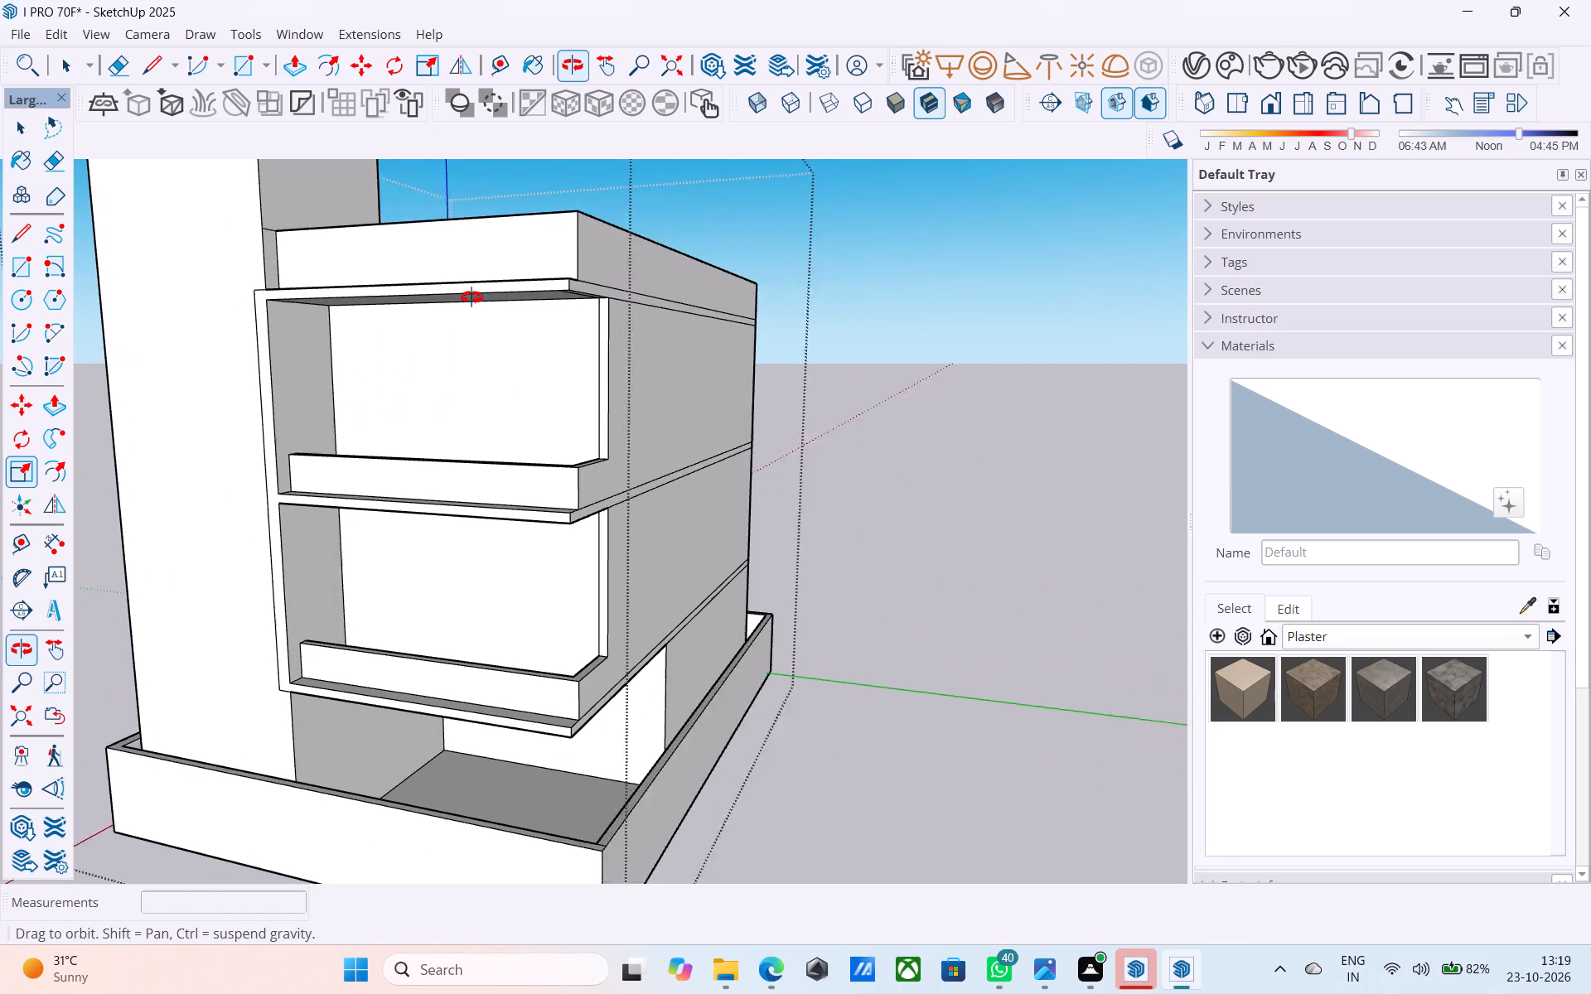
{"action": "middle_click_drag", "start_coordinate": [471, 297], "coordinate": [469, 297]}
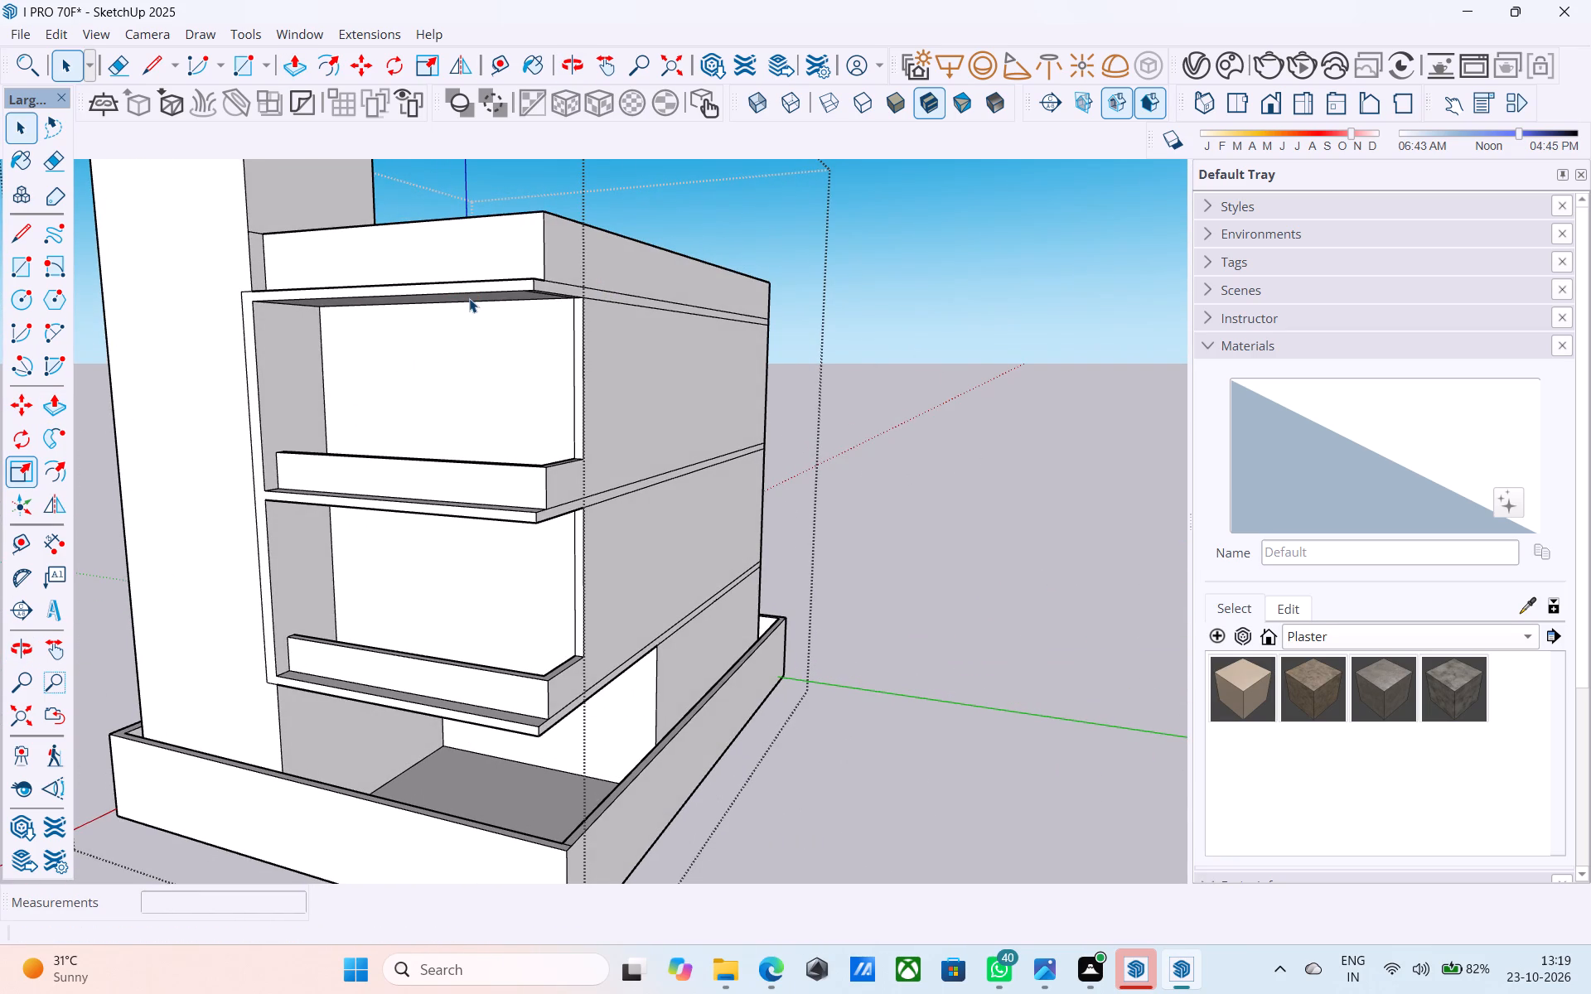
{"action": "middle_click_drag", "start_coordinate": [469, 297], "coordinate": [550, 323]}
{"action": "scroll", "coordinate": [347, 329], "scroll_direction": "up", "scroll_amount": 5}
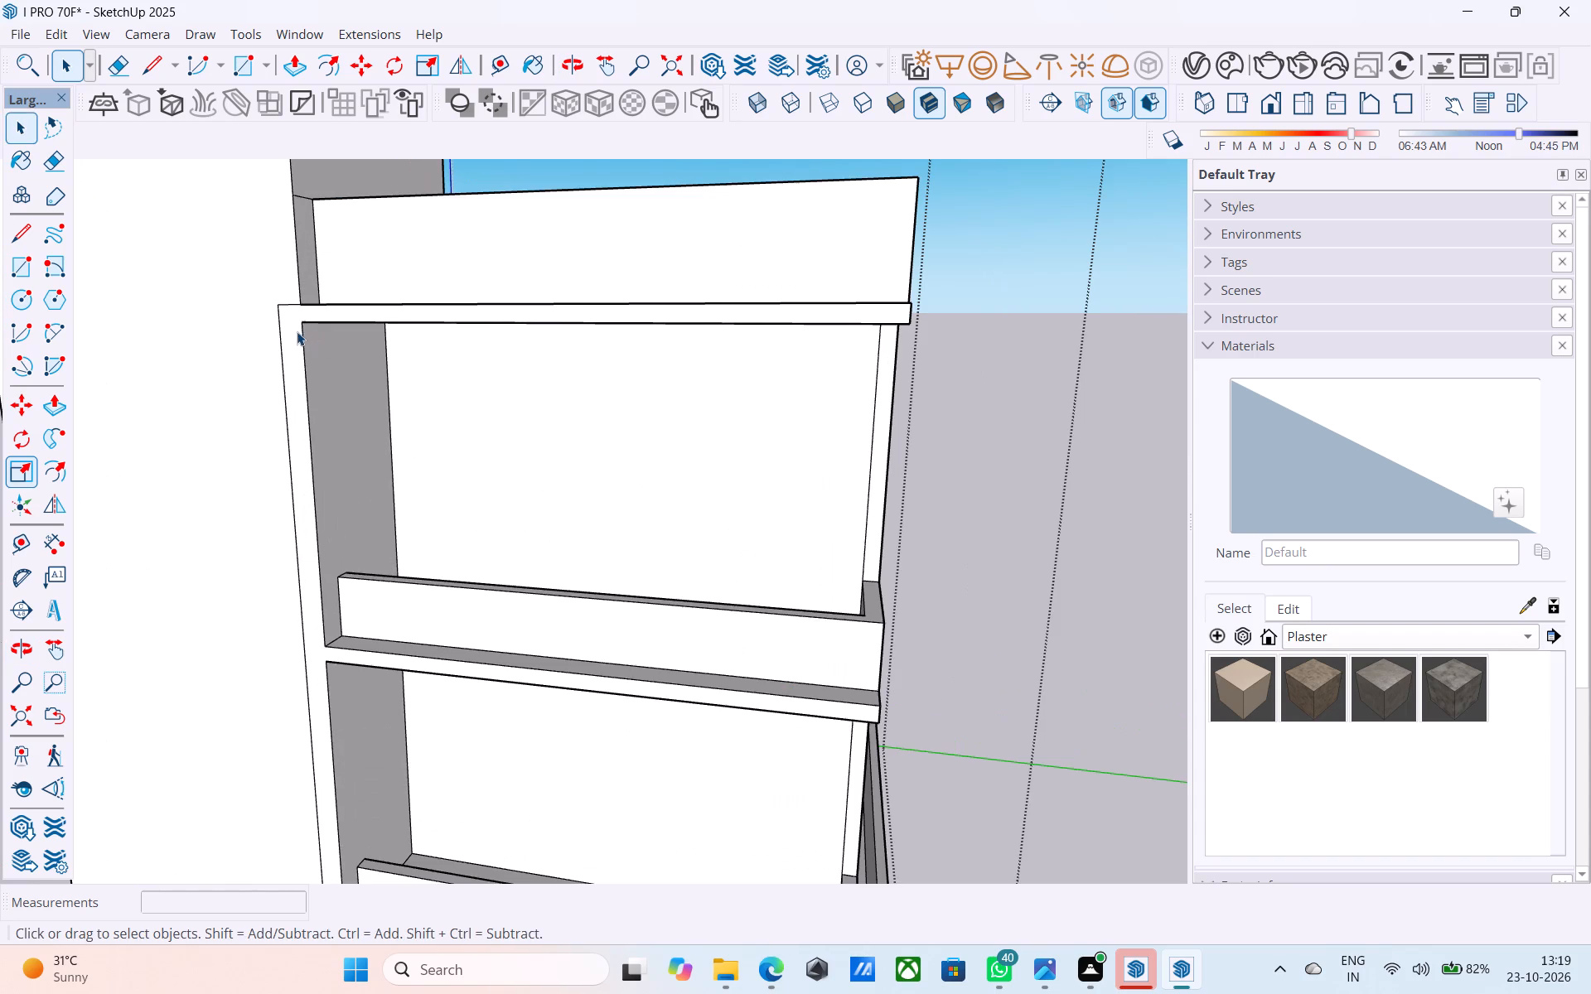
{"action": "left_click", "coordinate": [291, 331]}
{"action": "scroll", "coordinate": [293, 331], "scroll_direction": "down", "scroll_amount": 6}
{"action": "middle_click_drag", "start_coordinate": [341, 326], "coordinate": [378, 331]}
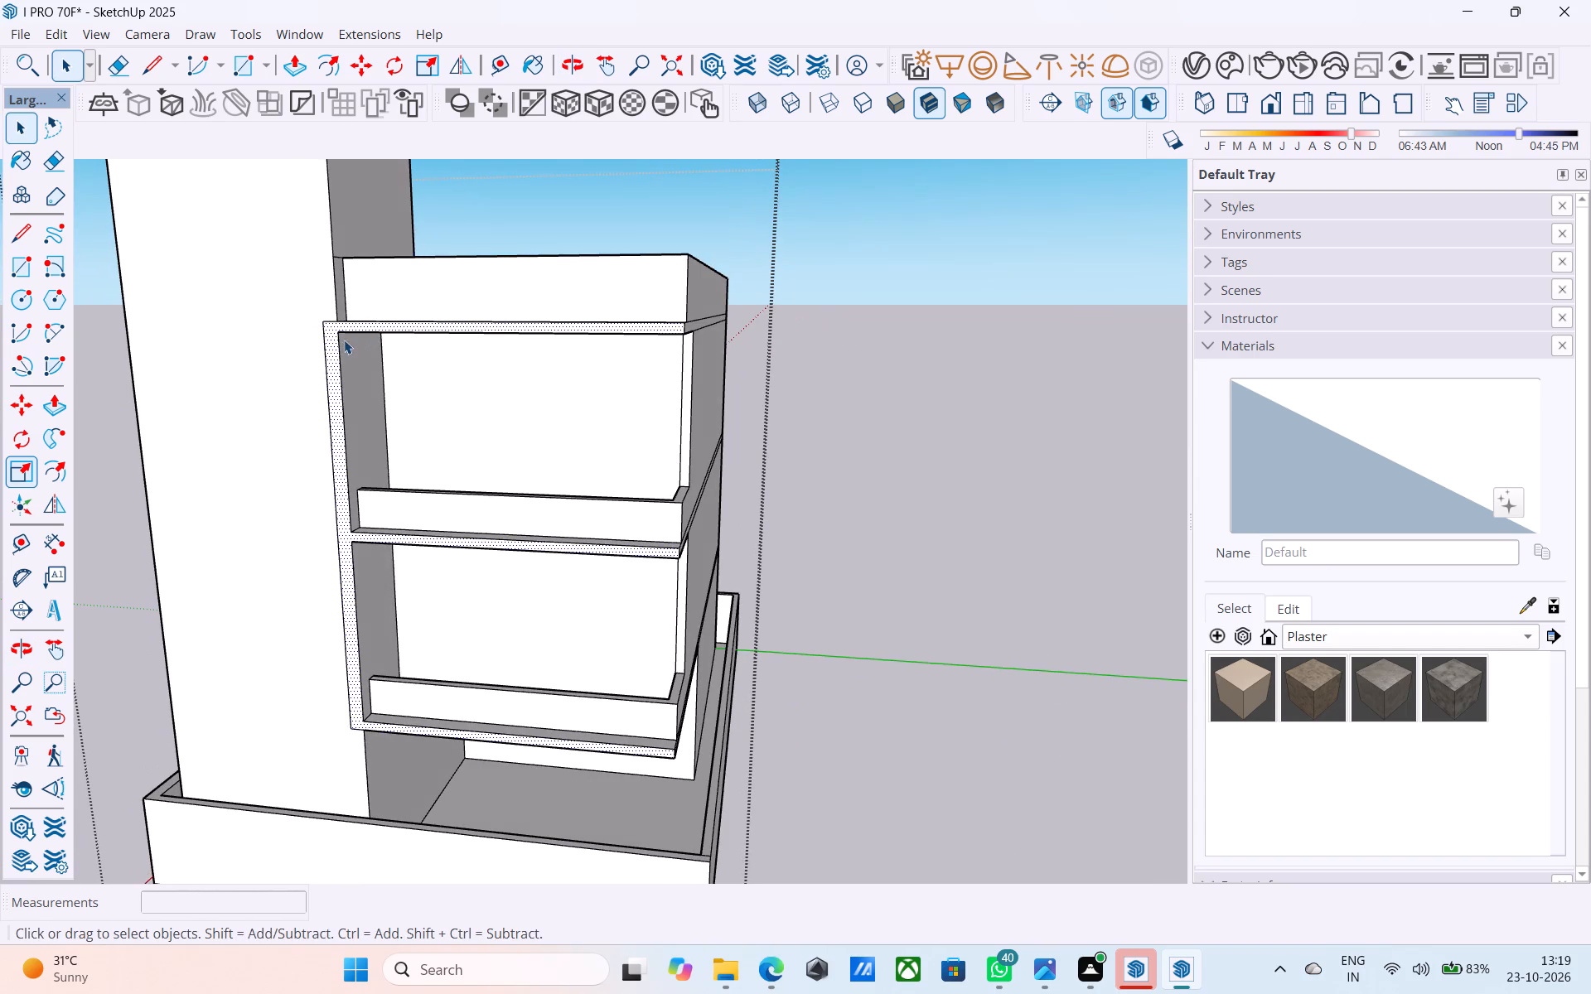
{"action": "key", "text": "p"}
{"action": "left_click", "coordinate": [328, 339]}
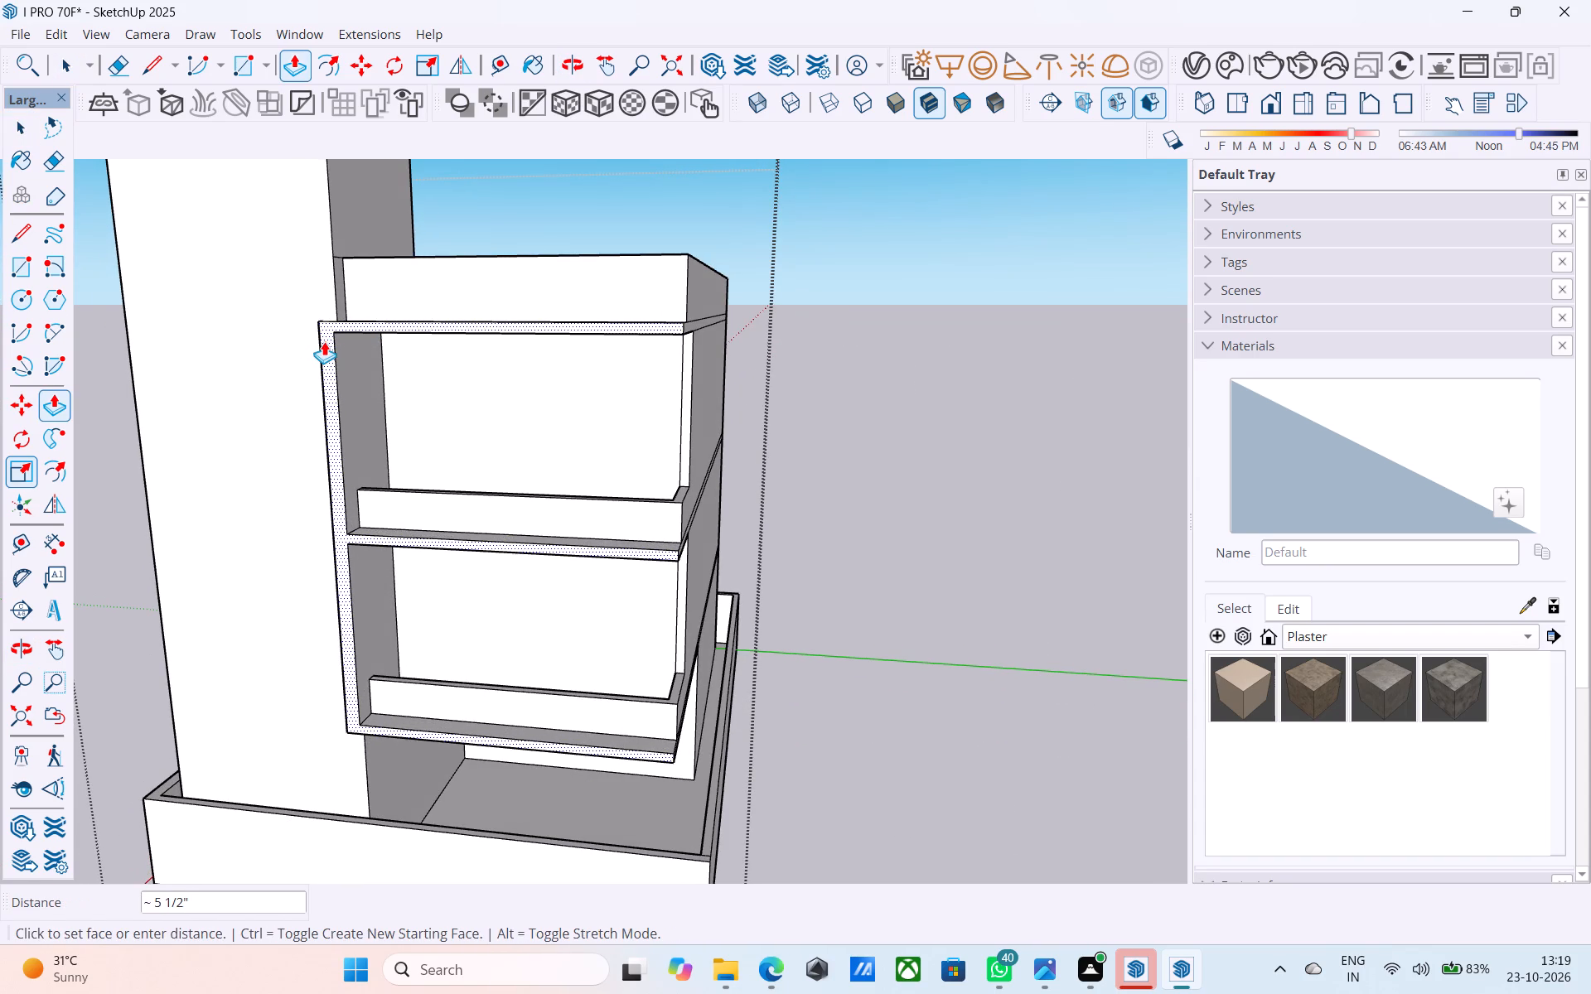
{"action": "middle_click_drag", "start_coordinate": [324, 341], "coordinate": [563, 339]}
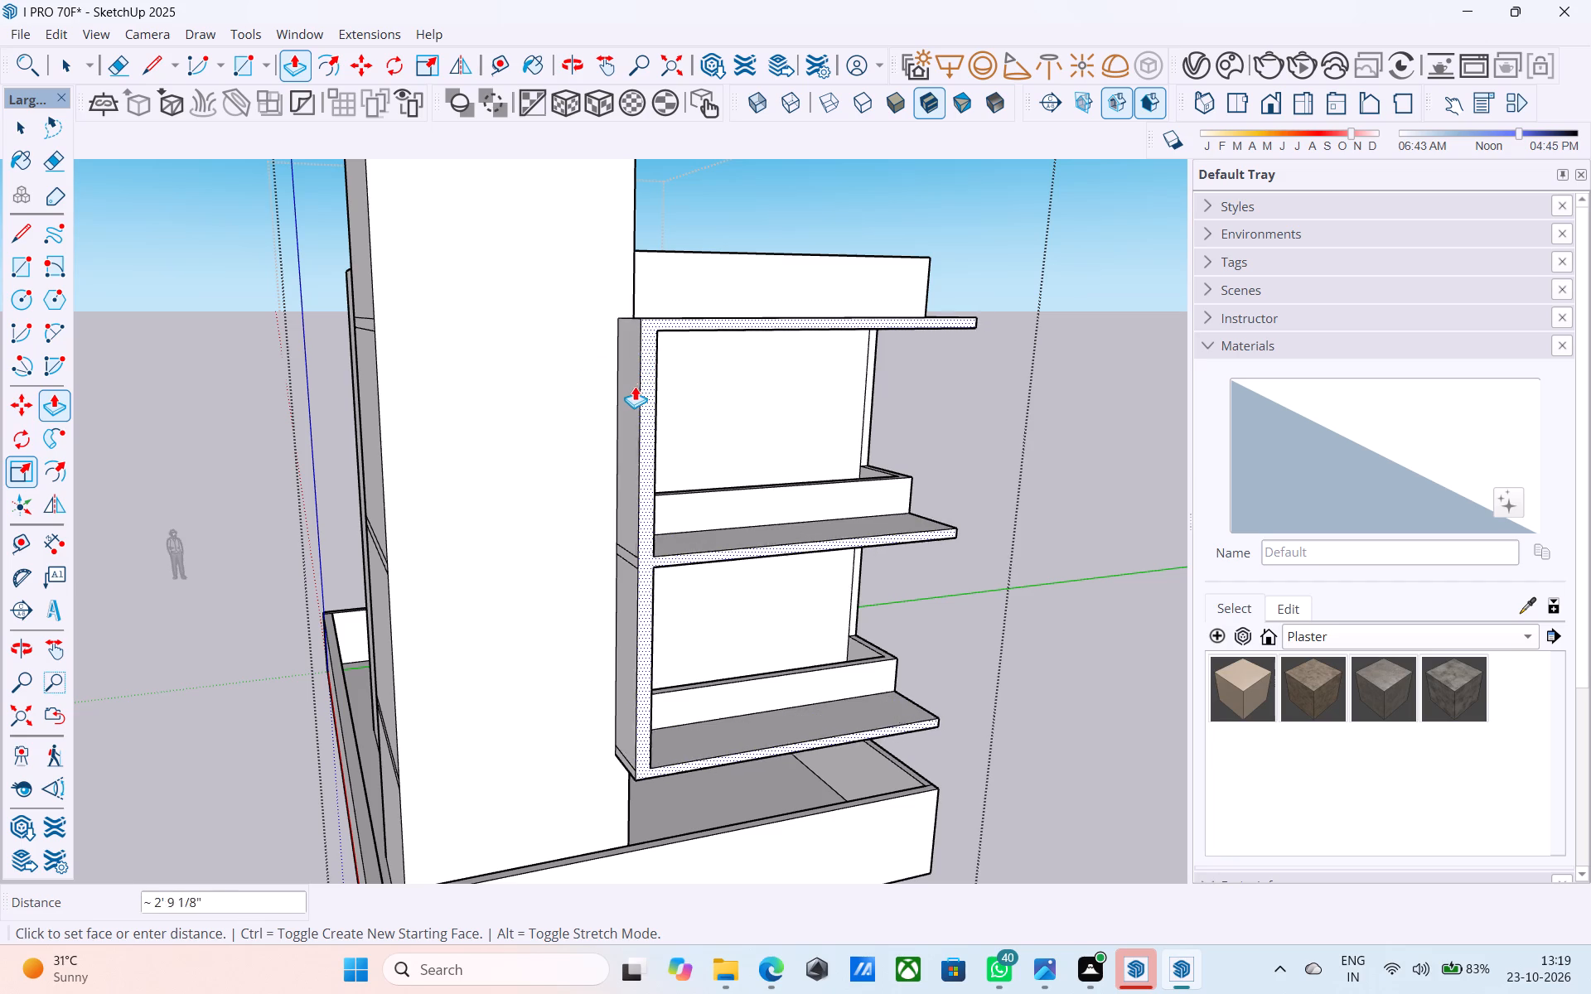
{"action": "type", "text": "6\""}
{"action": "key", "text": "Return"}
{"action": "key", "text": "space"}
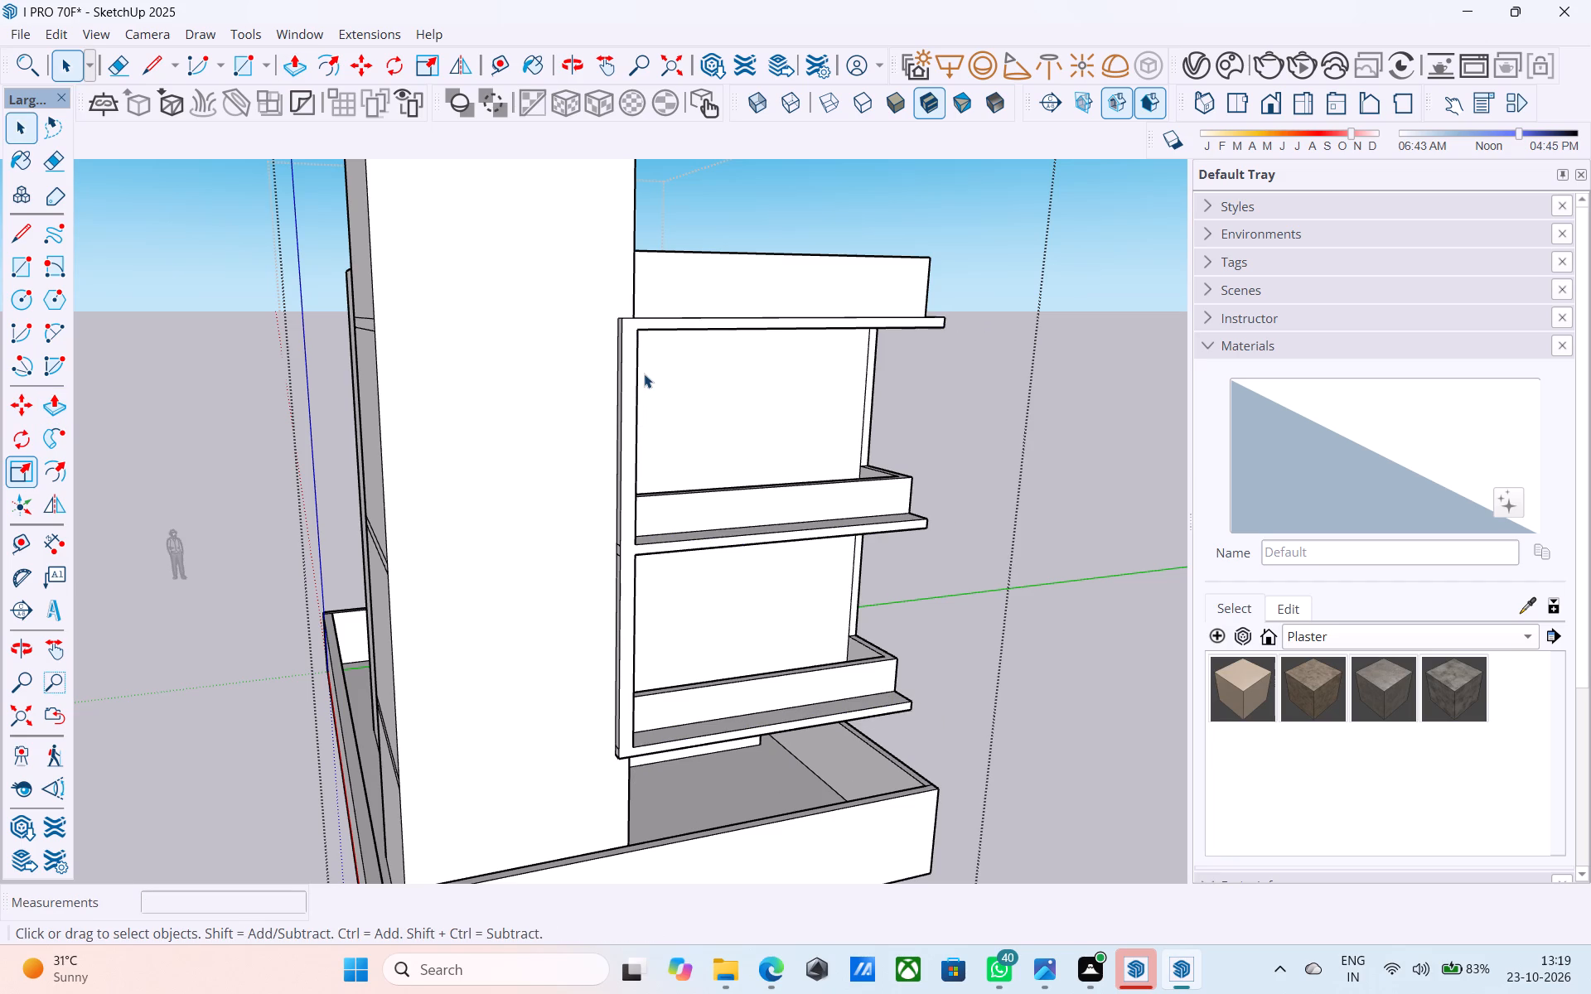
Paint the front face of the continuous frame band with the dark blue solid colour I08_Inkstorm.
{"action": "scroll", "coordinate": [646, 374], "scroll_direction": "down", "scroll_amount": 8}
{"action": "middle_click_drag", "start_coordinate": [646, 374], "coordinate": [636, 345]}
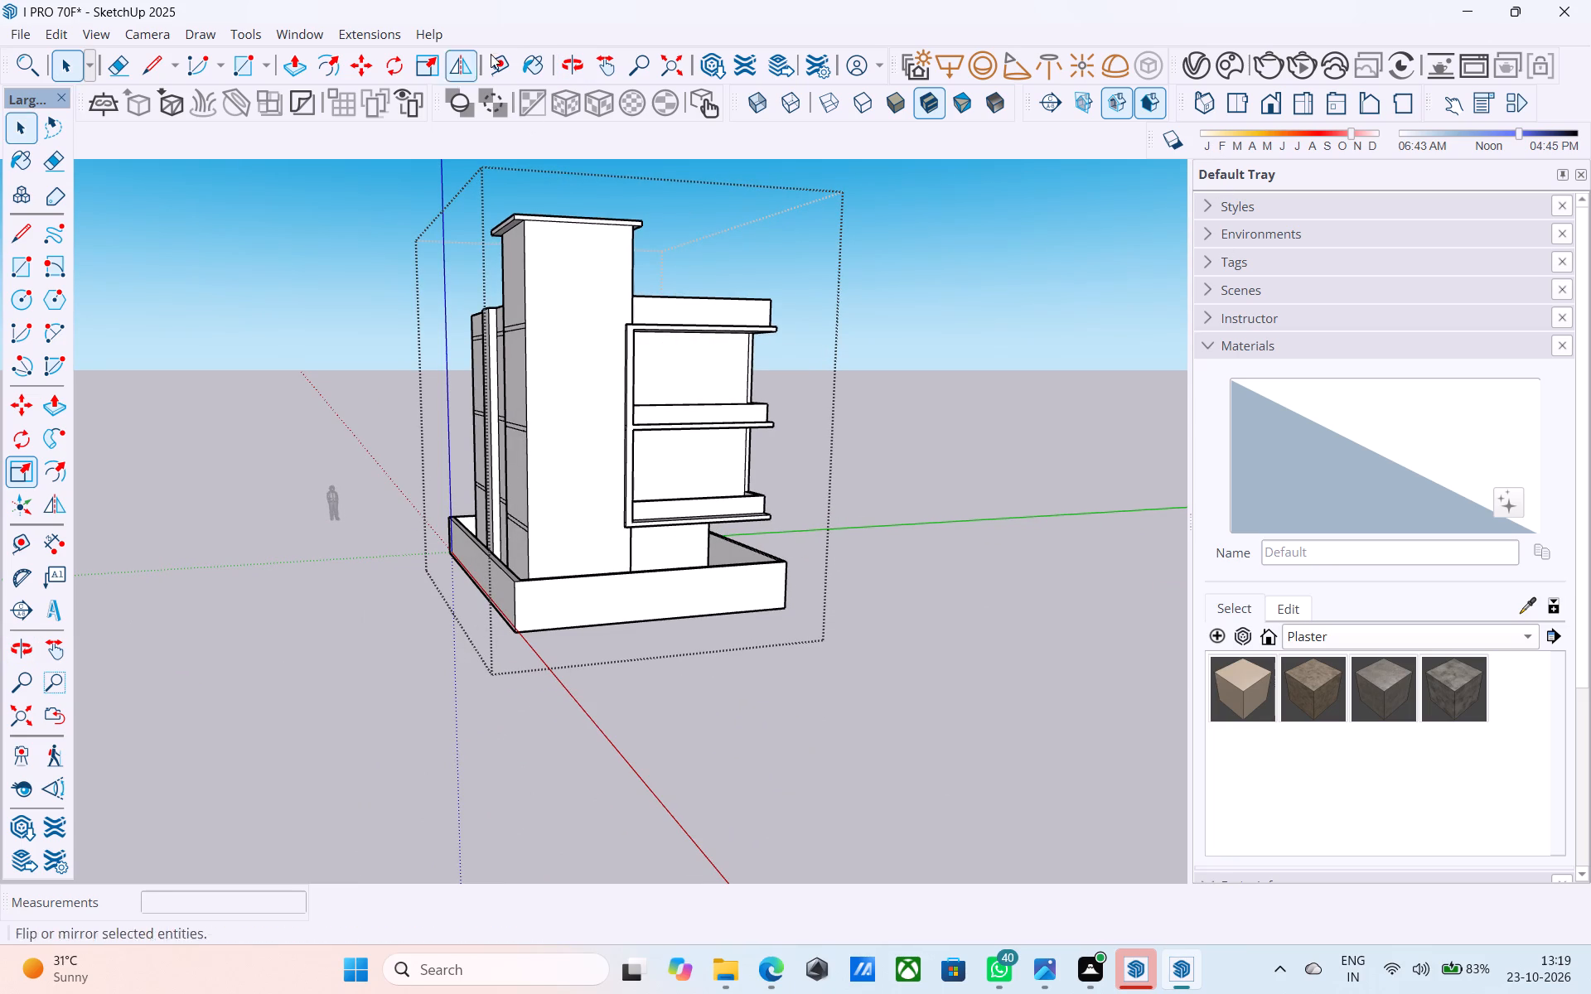
{"action": "left_click", "coordinate": [539, 68]}
{"action": "left_click", "coordinate": [1335, 631]}
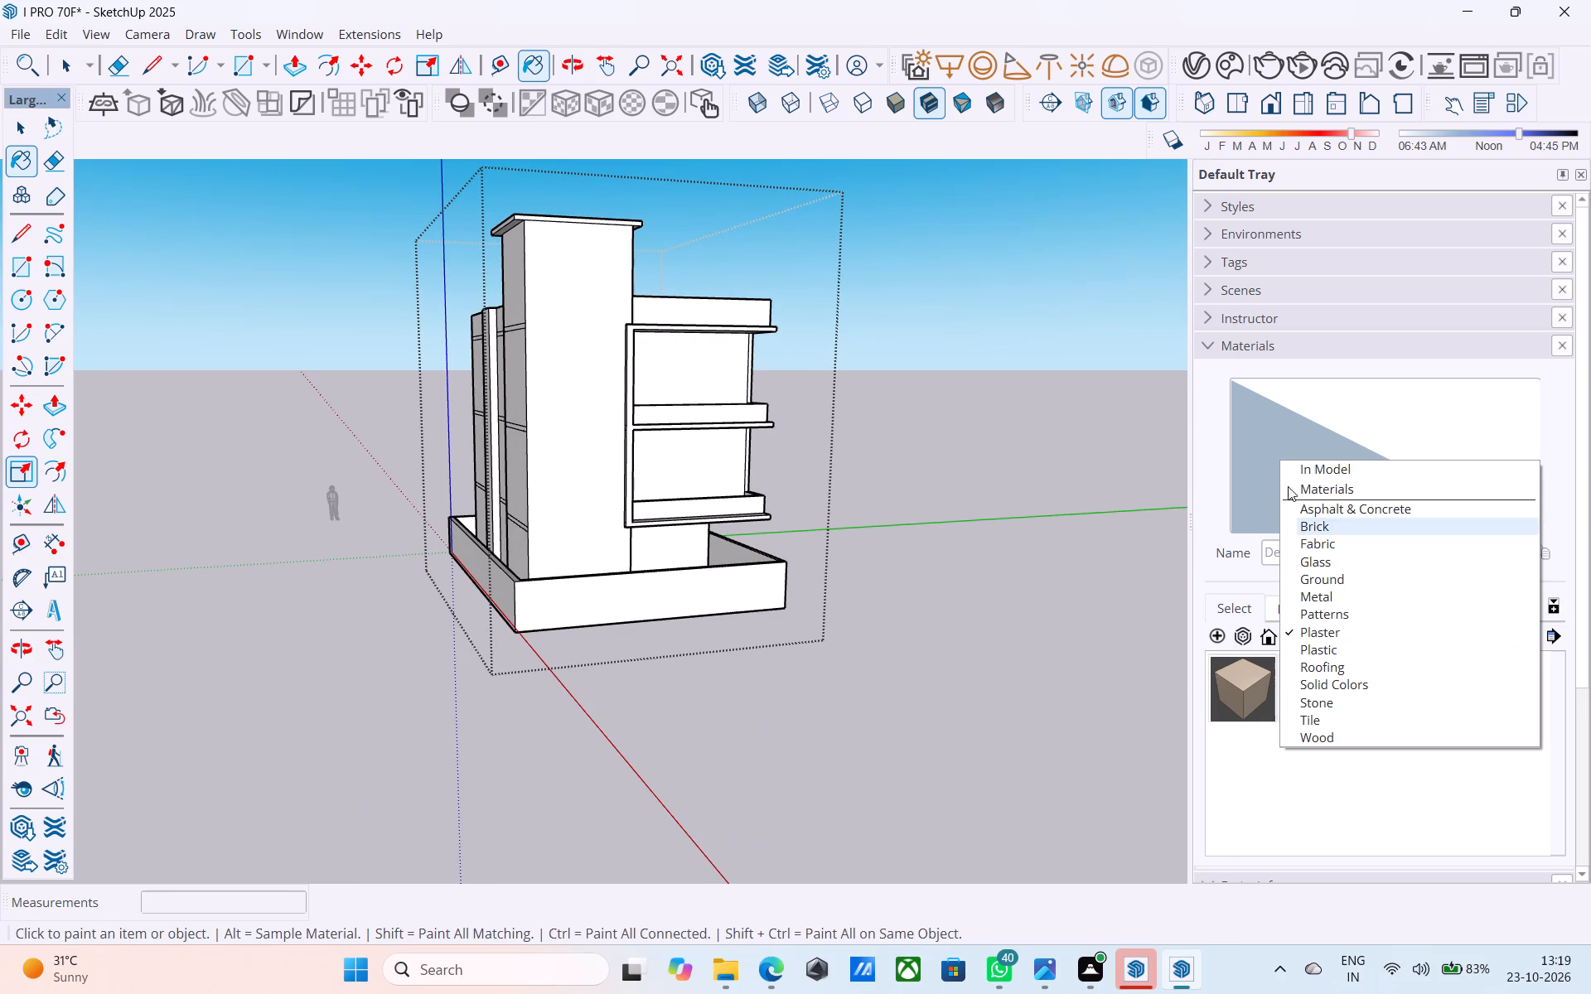
{"action": "left_click", "coordinate": [1371, 682]}
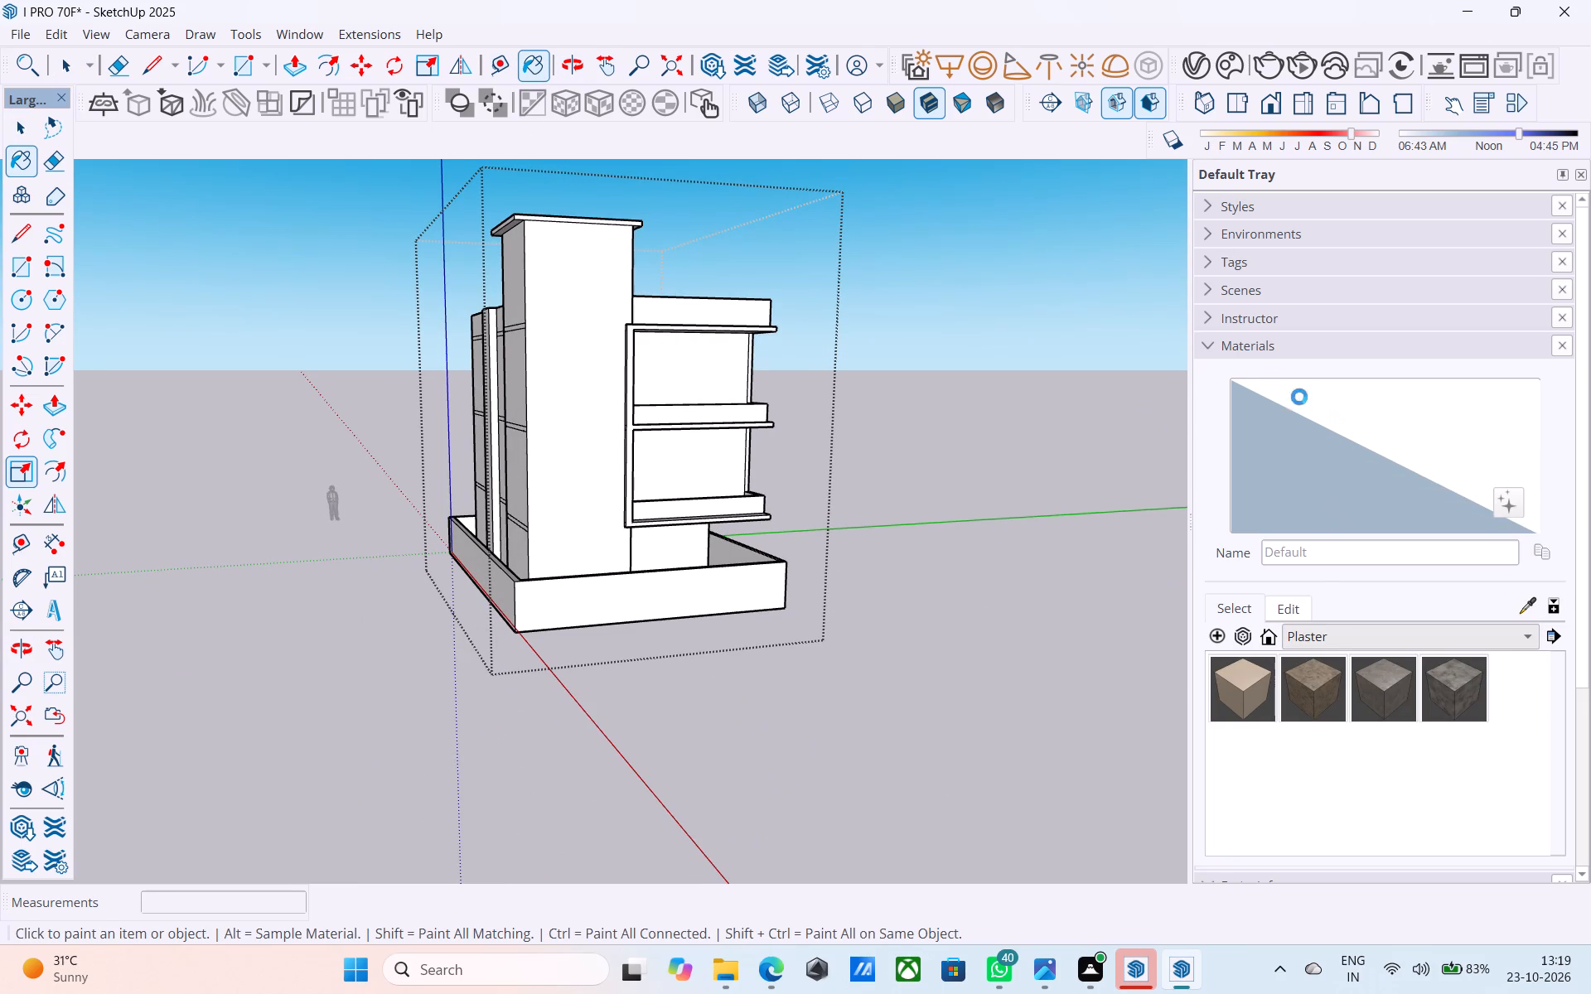
{"action": "scroll", "coordinate": [1278, 382], "scroll_direction": "down", "scroll_amount": 7}
{"action": "scroll", "coordinate": [1331, 665], "scroll_direction": "down", "scroll_amount": 4}
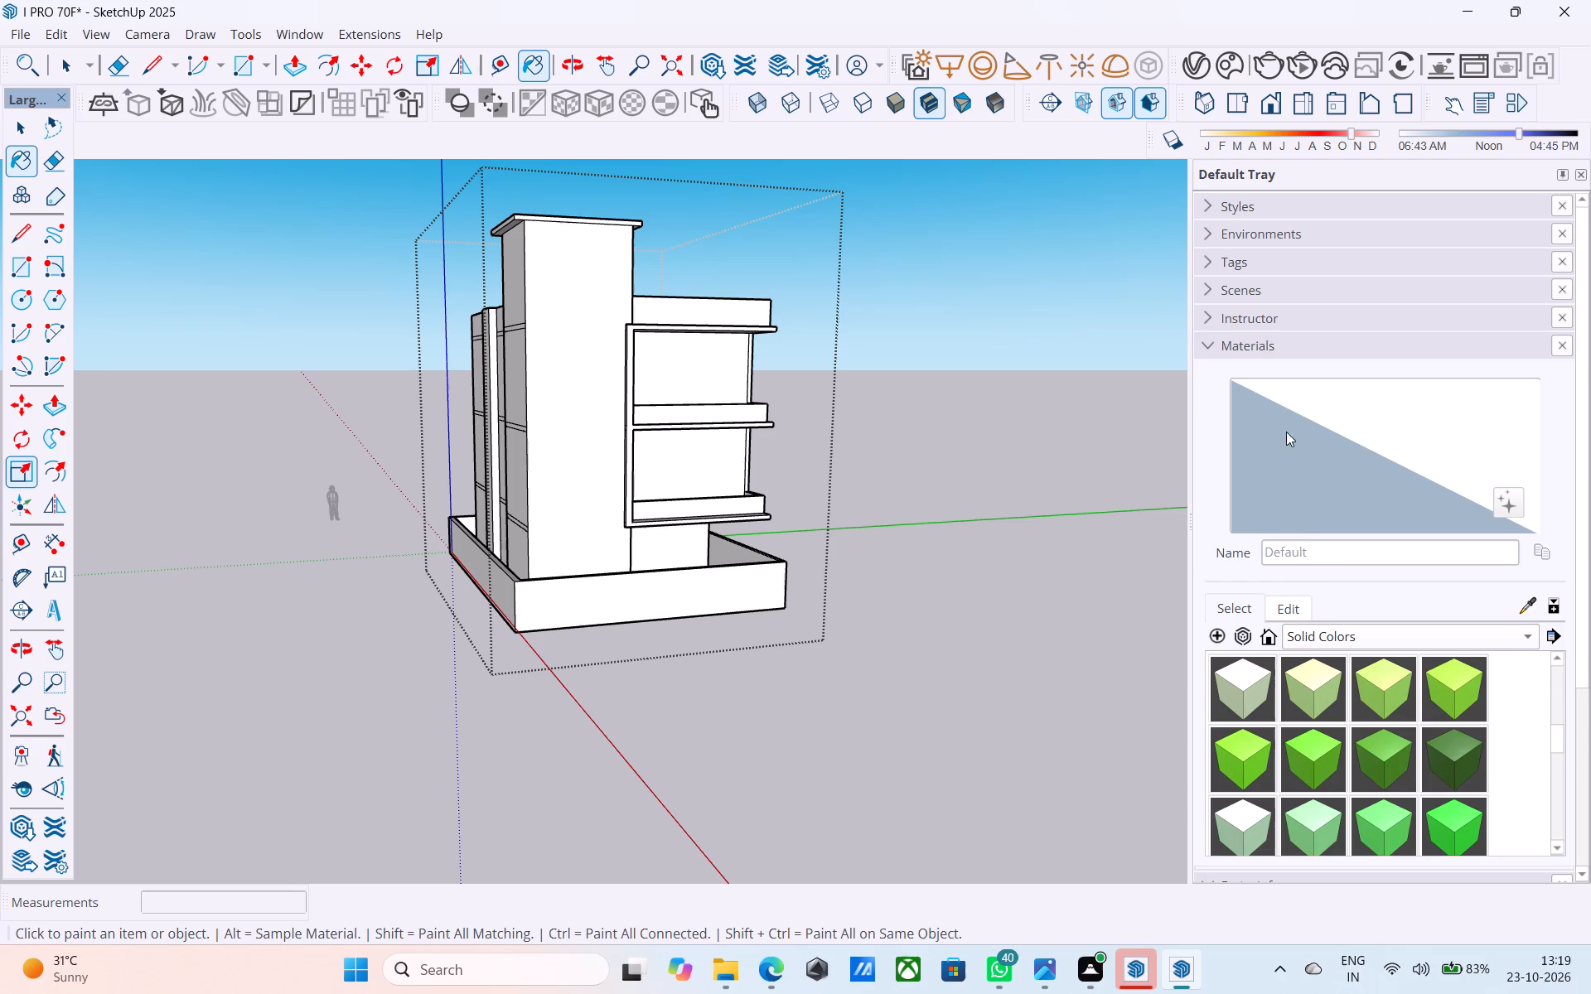
{"action": "left_click", "coordinate": [1245, 342]}
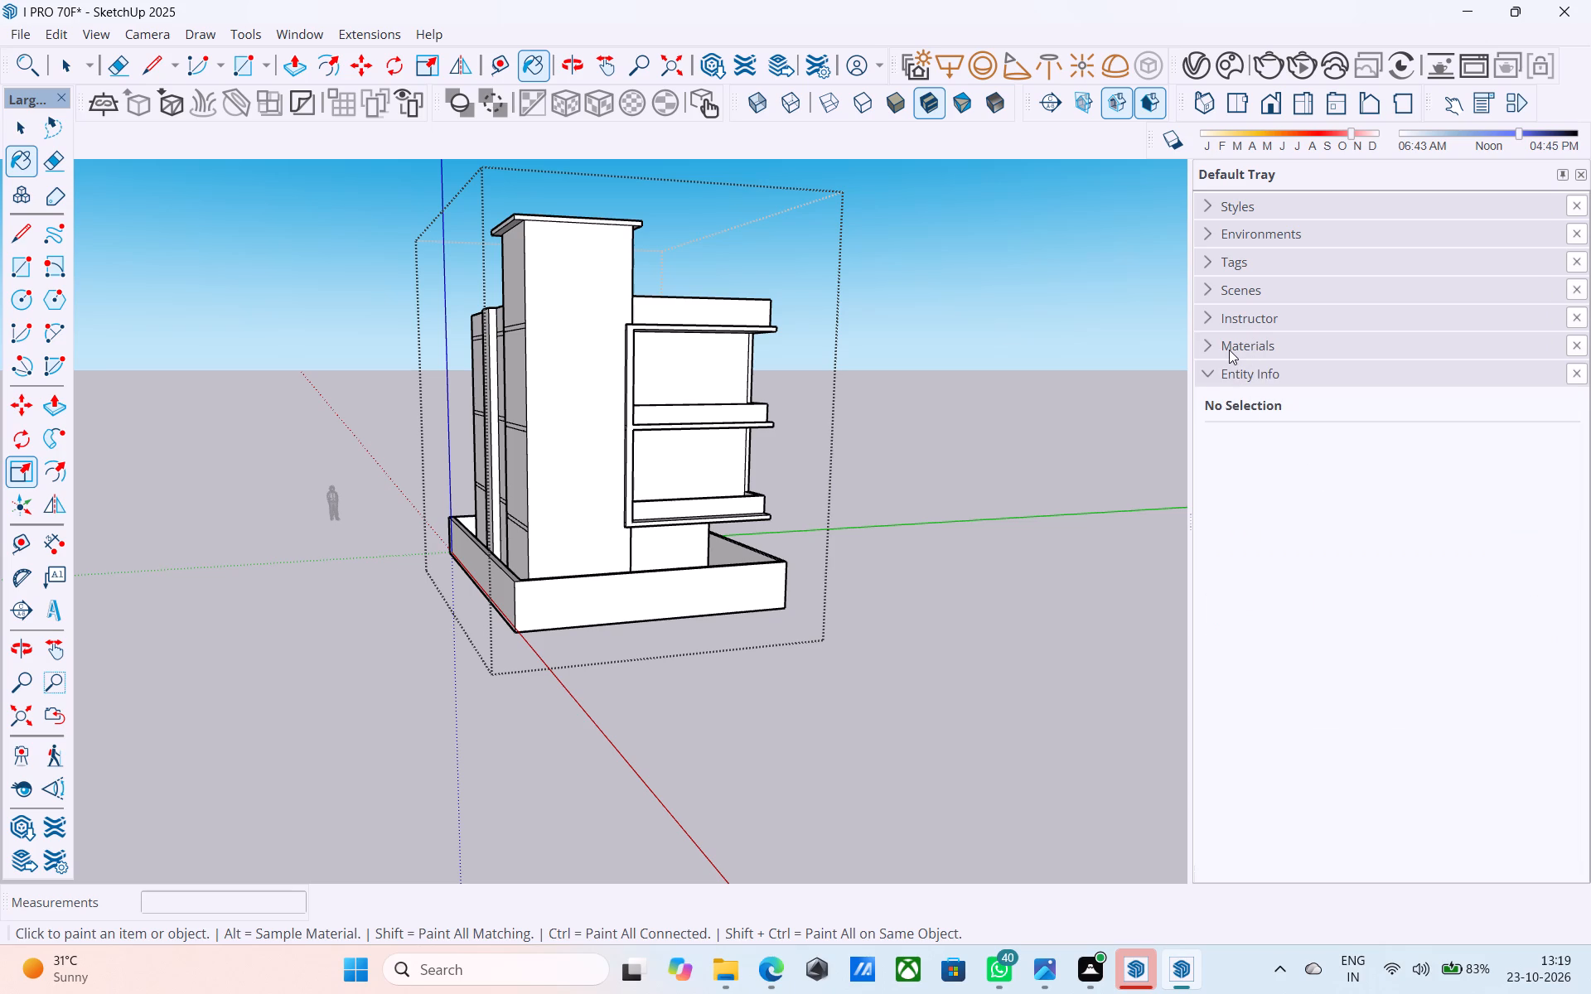
{"action": "left_click", "coordinate": [1229, 350]}
{"action": "scroll", "coordinate": [1298, 475], "scroll_direction": "down", "scroll_amount": 5}
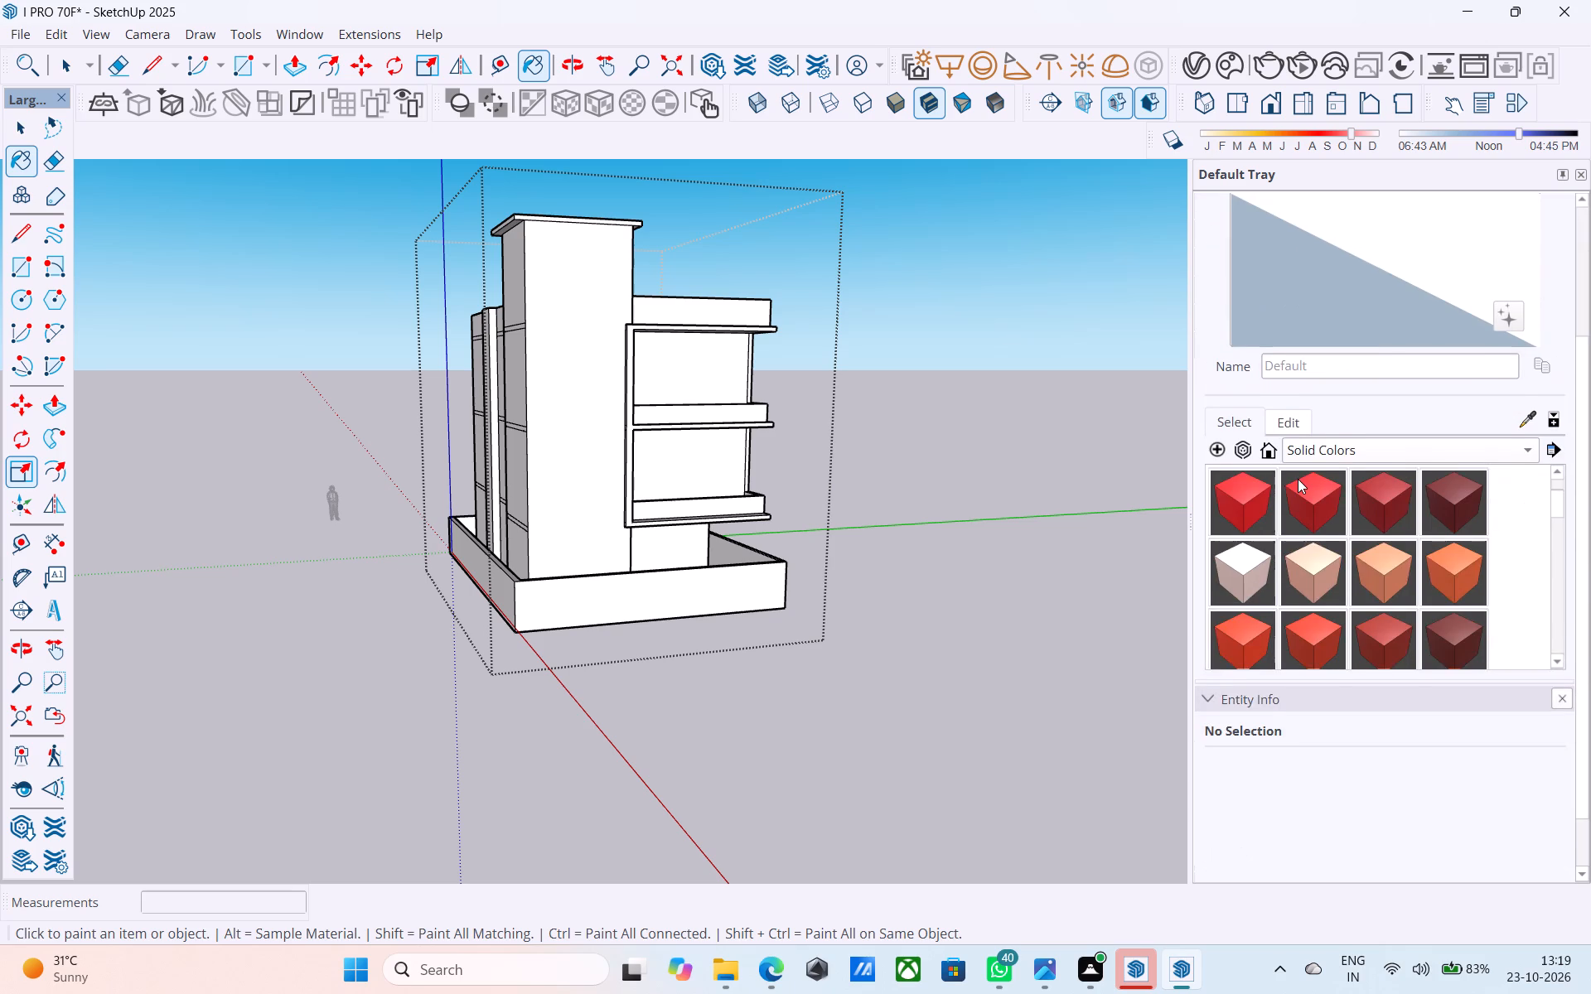
{"action": "scroll", "coordinate": [1298, 480], "scroll_direction": "down", "scroll_amount": 1}
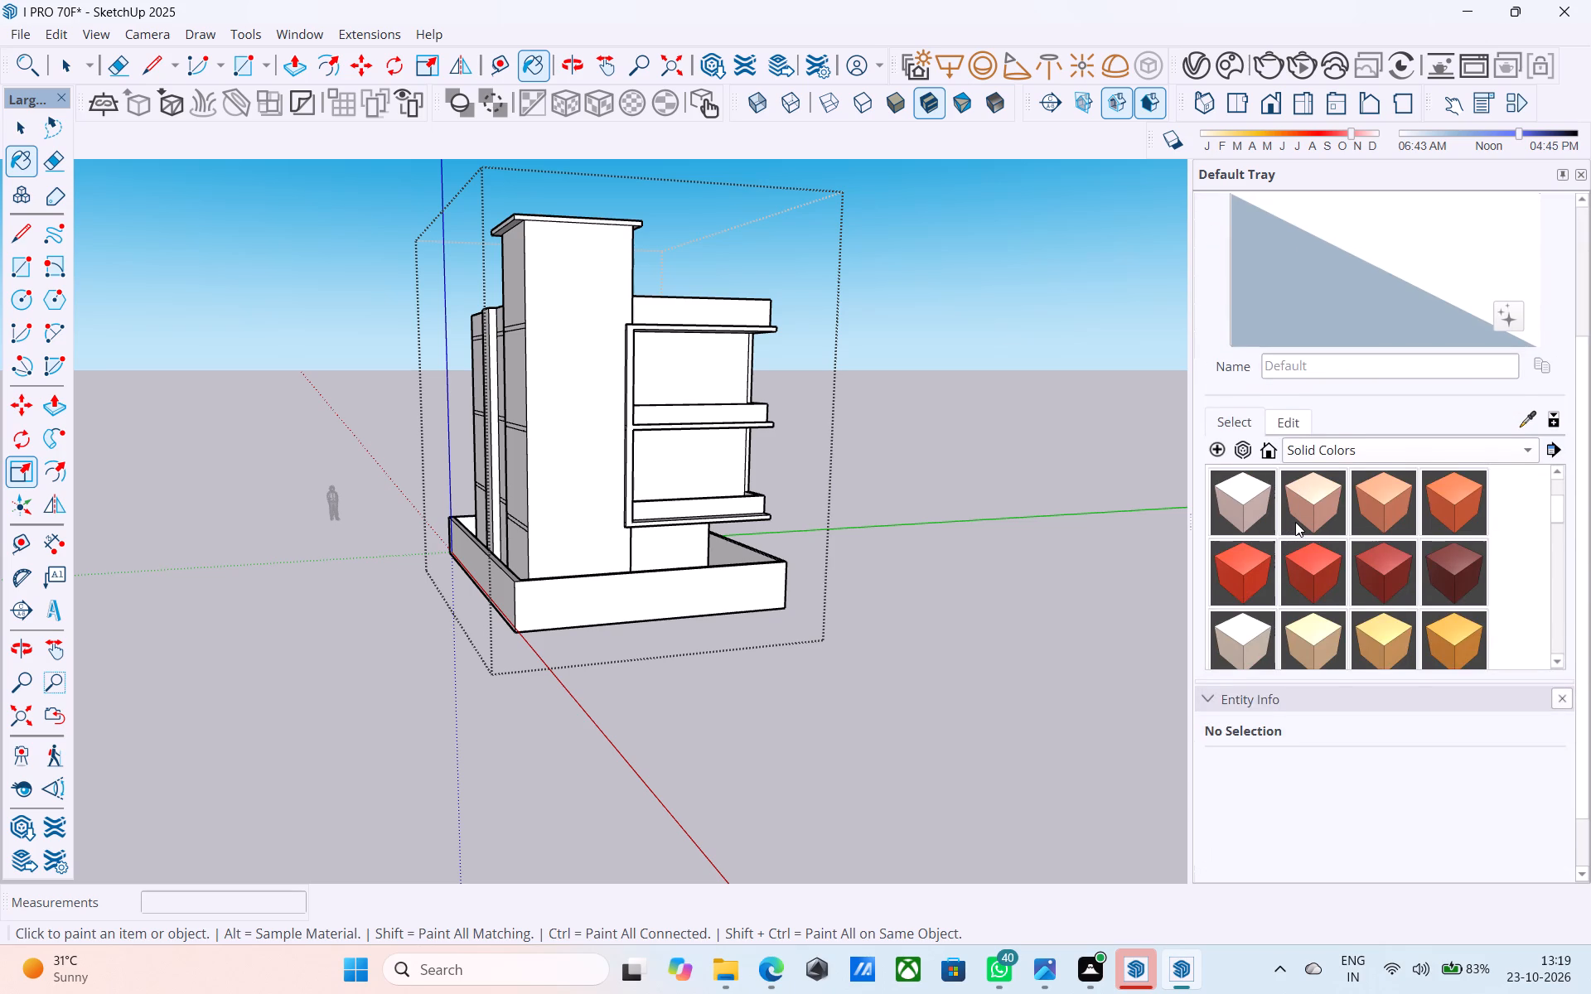
{"action": "scroll", "coordinate": [1297, 524], "scroll_direction": "down", "scroll_amount": 1}
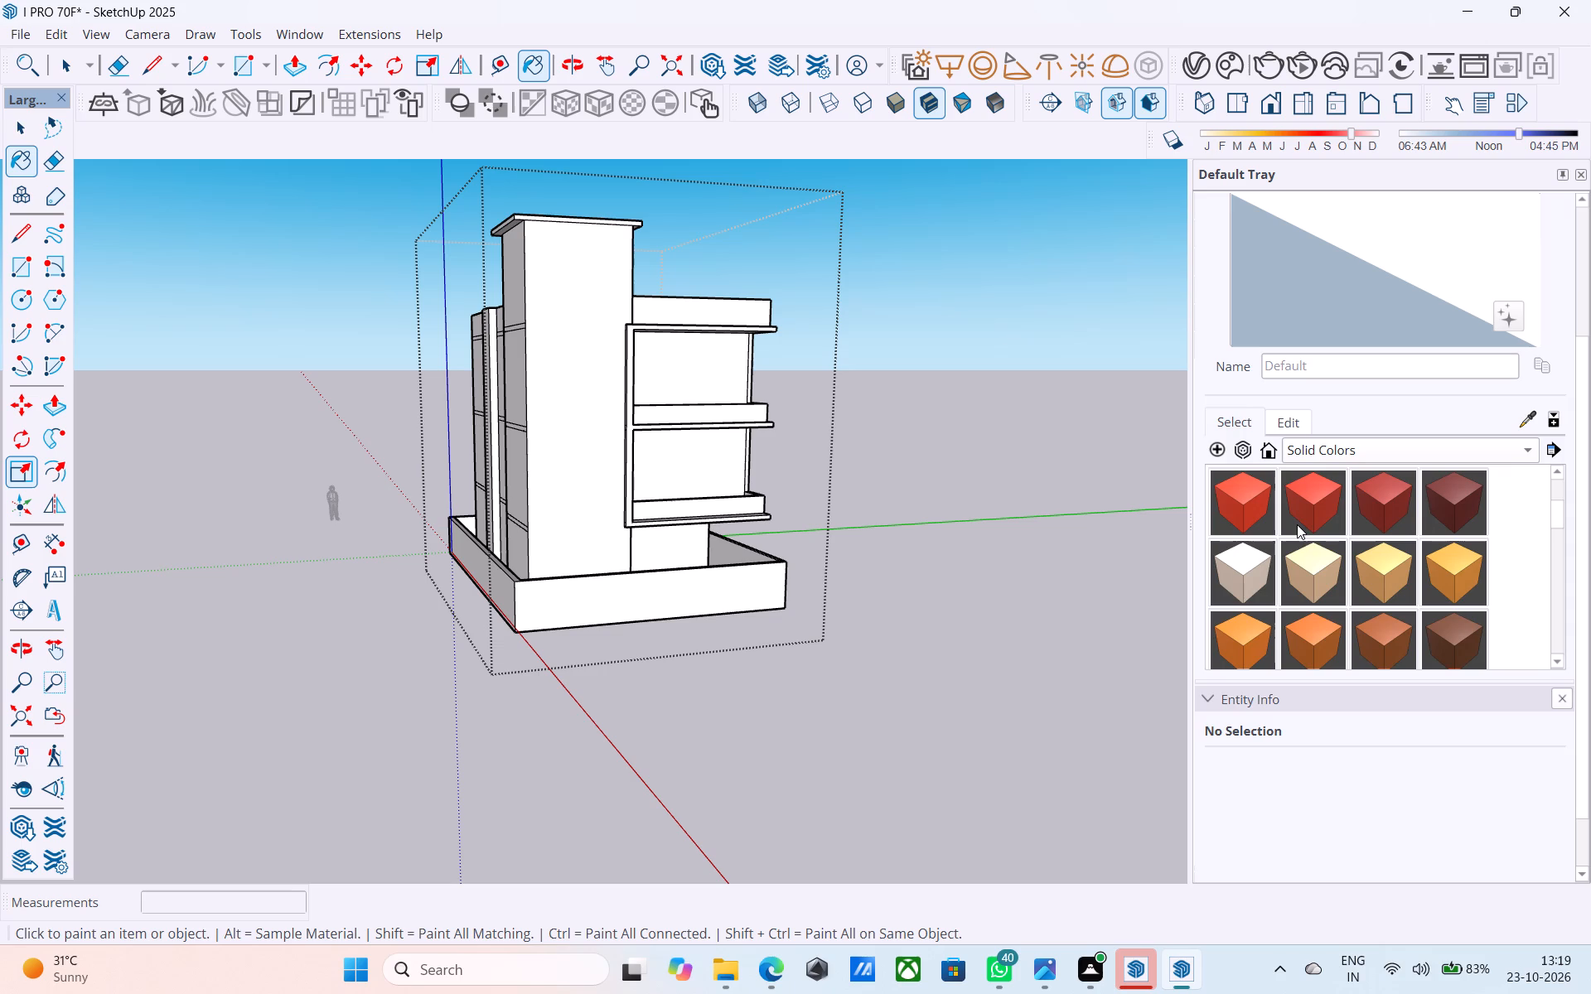
{"action": "scroll", "coordinate": [1297, 524], "scroll_direction": "down", "scroll_amount": 1}
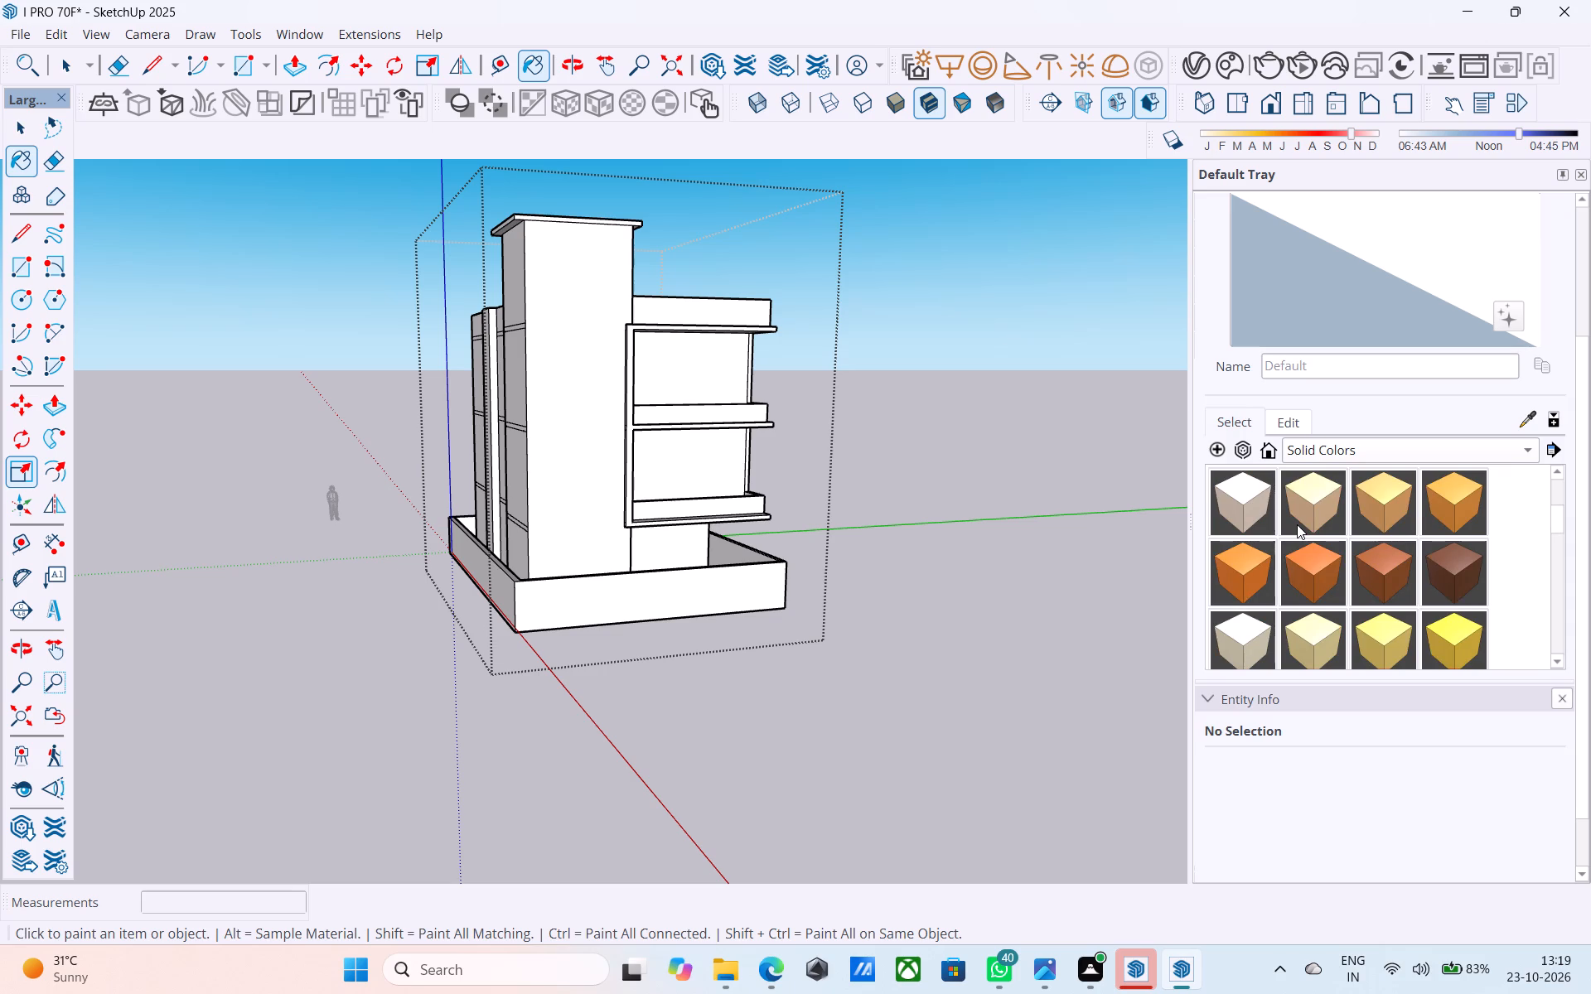
{"action": "scroll", "coordinate": [1297, 524], "scroll_direction": "up", "scroll_amount": 3}
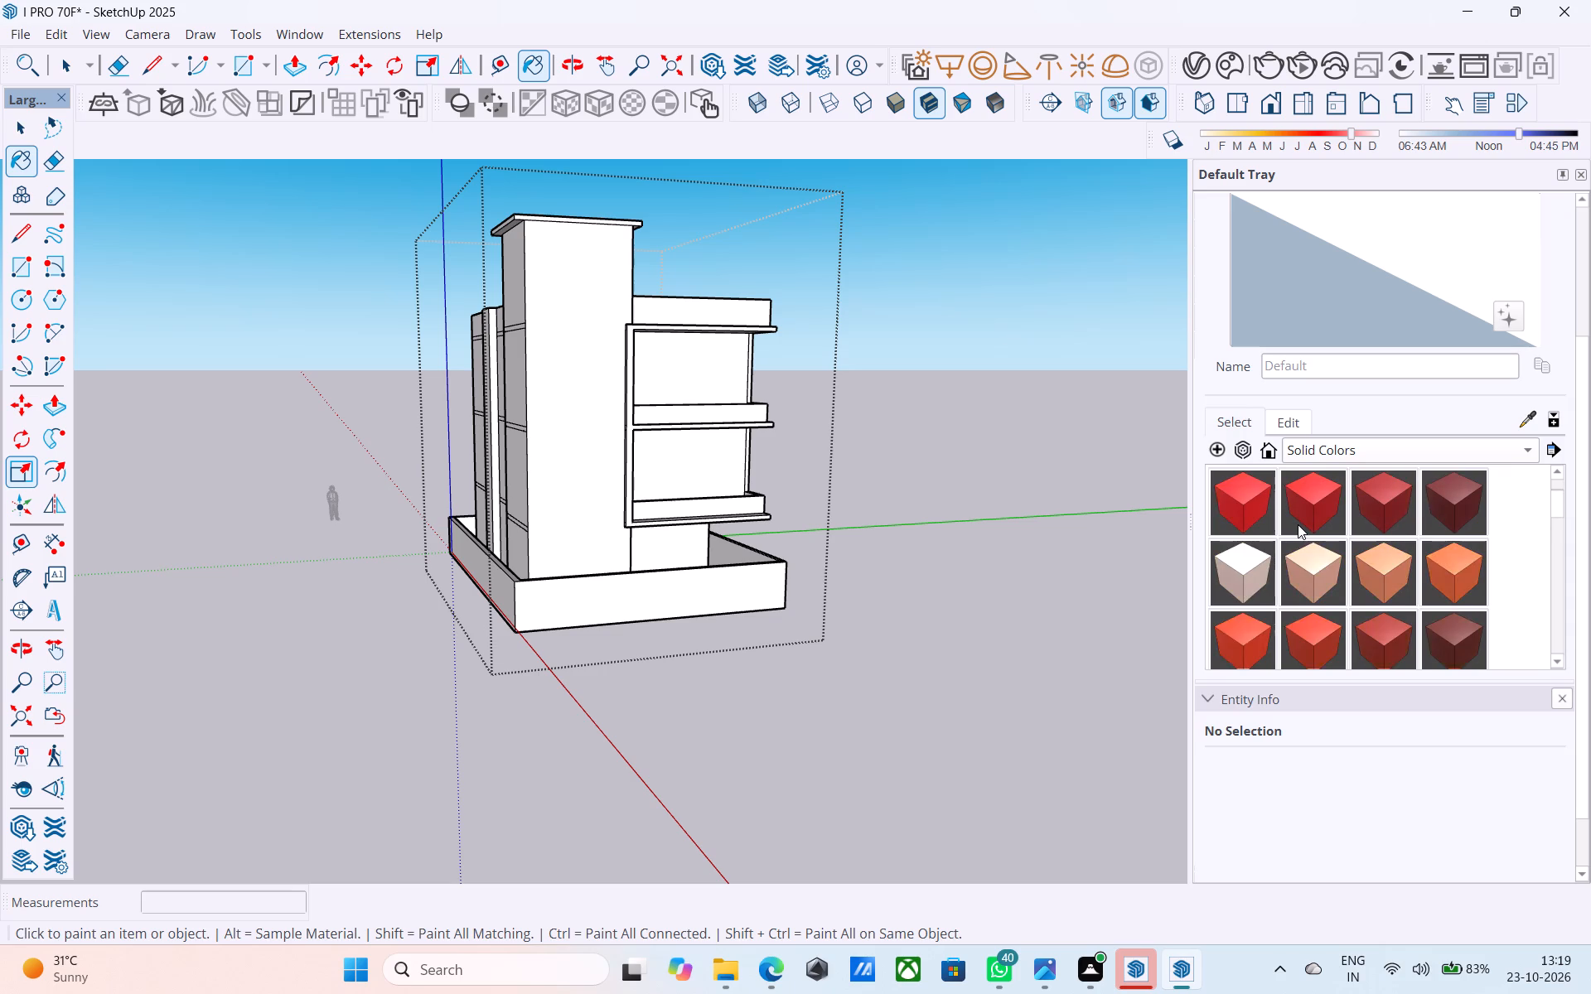
{"action": "scroll", "coordinate": [1298, 524], "scroll_direction": "down", "scroll_amount": 2}
{"action": "scroll", "coordinate": [1298, 524], "scroll_direction": "up", "scroll_amount": 6}
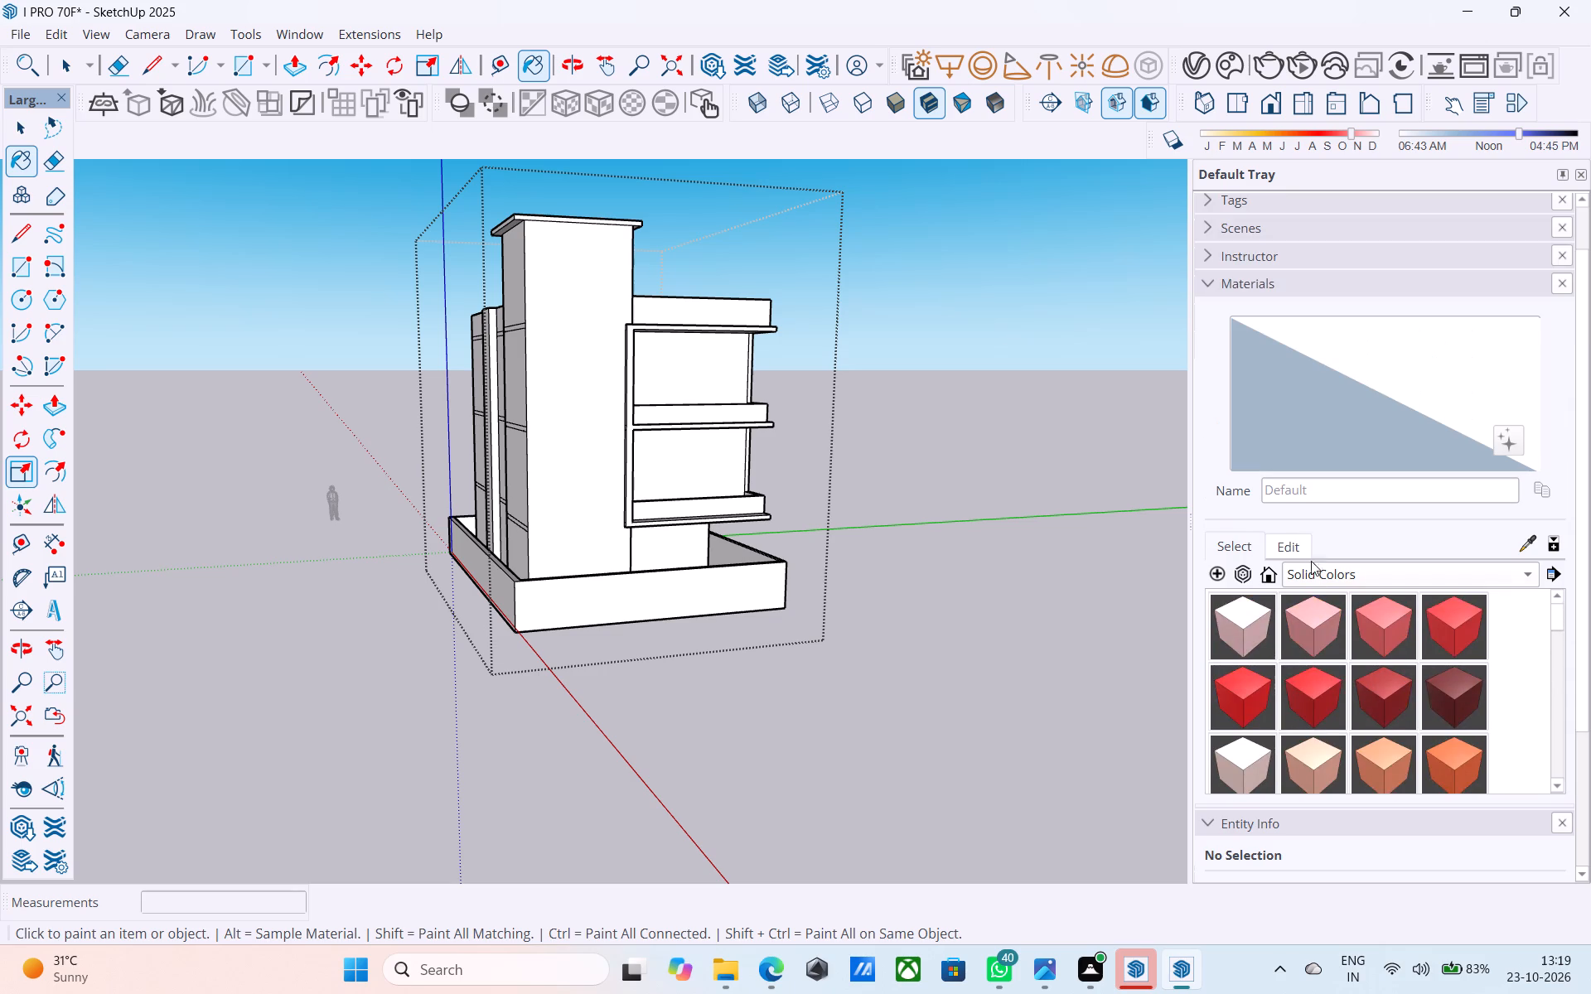
{"action": "scroll", "coordinate": [1317, 596], "scroll_direction": "down", "scroll_amount": 6}
{"action": "scroll", "coordinate": [1319, 460], "scroll_direction": "down", "scroll_amount": 8}
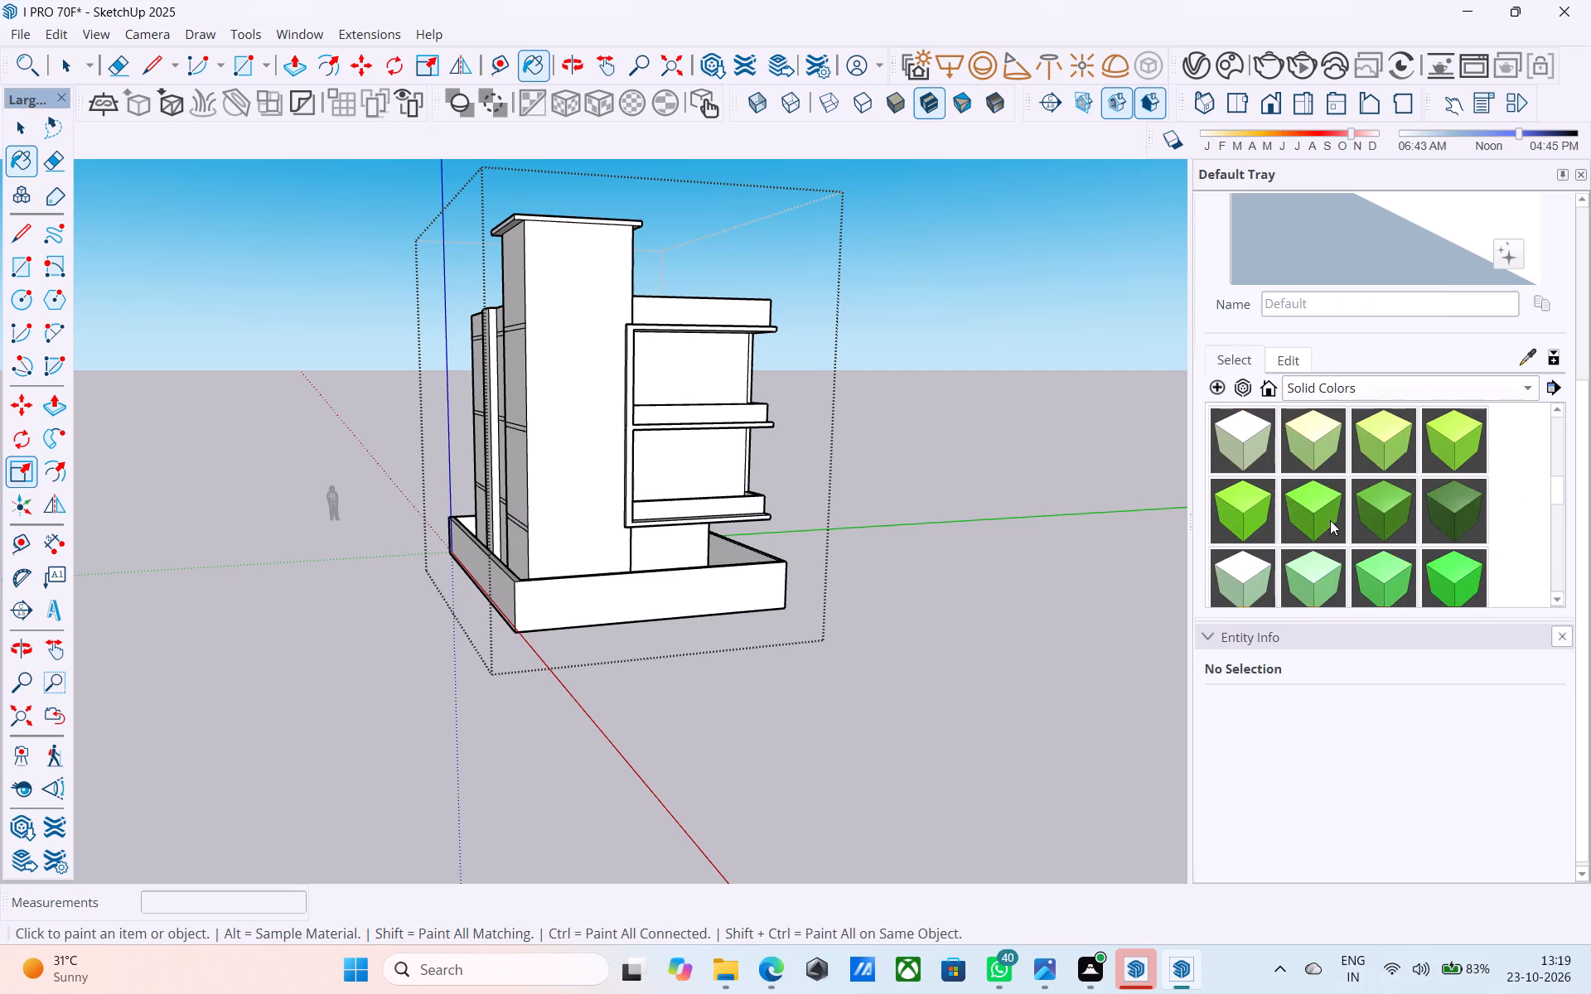
{"action": "scroll", "coordinate": [1330, 520], "scroll_direction": "down", "scroll_amount": 5}
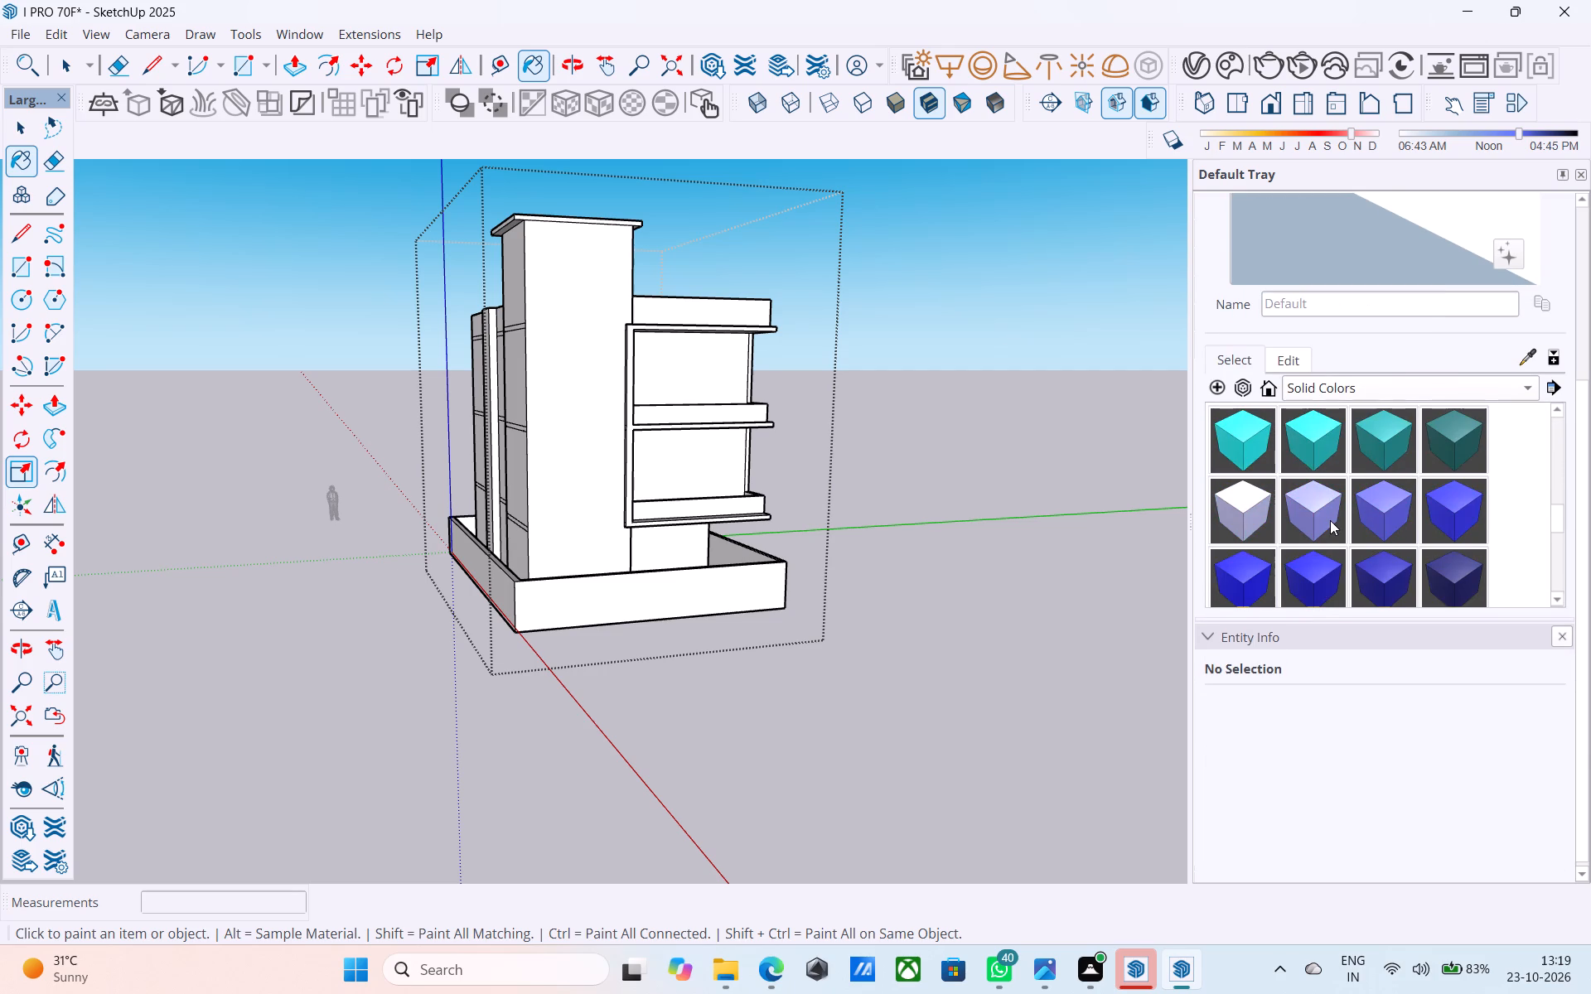
{"action": "left_click", "coordinate": [1445, 576]}
{"action": "scroll", "coordinate": [605, 353], "scroll_direction": "up", "scroll_amount": 5}
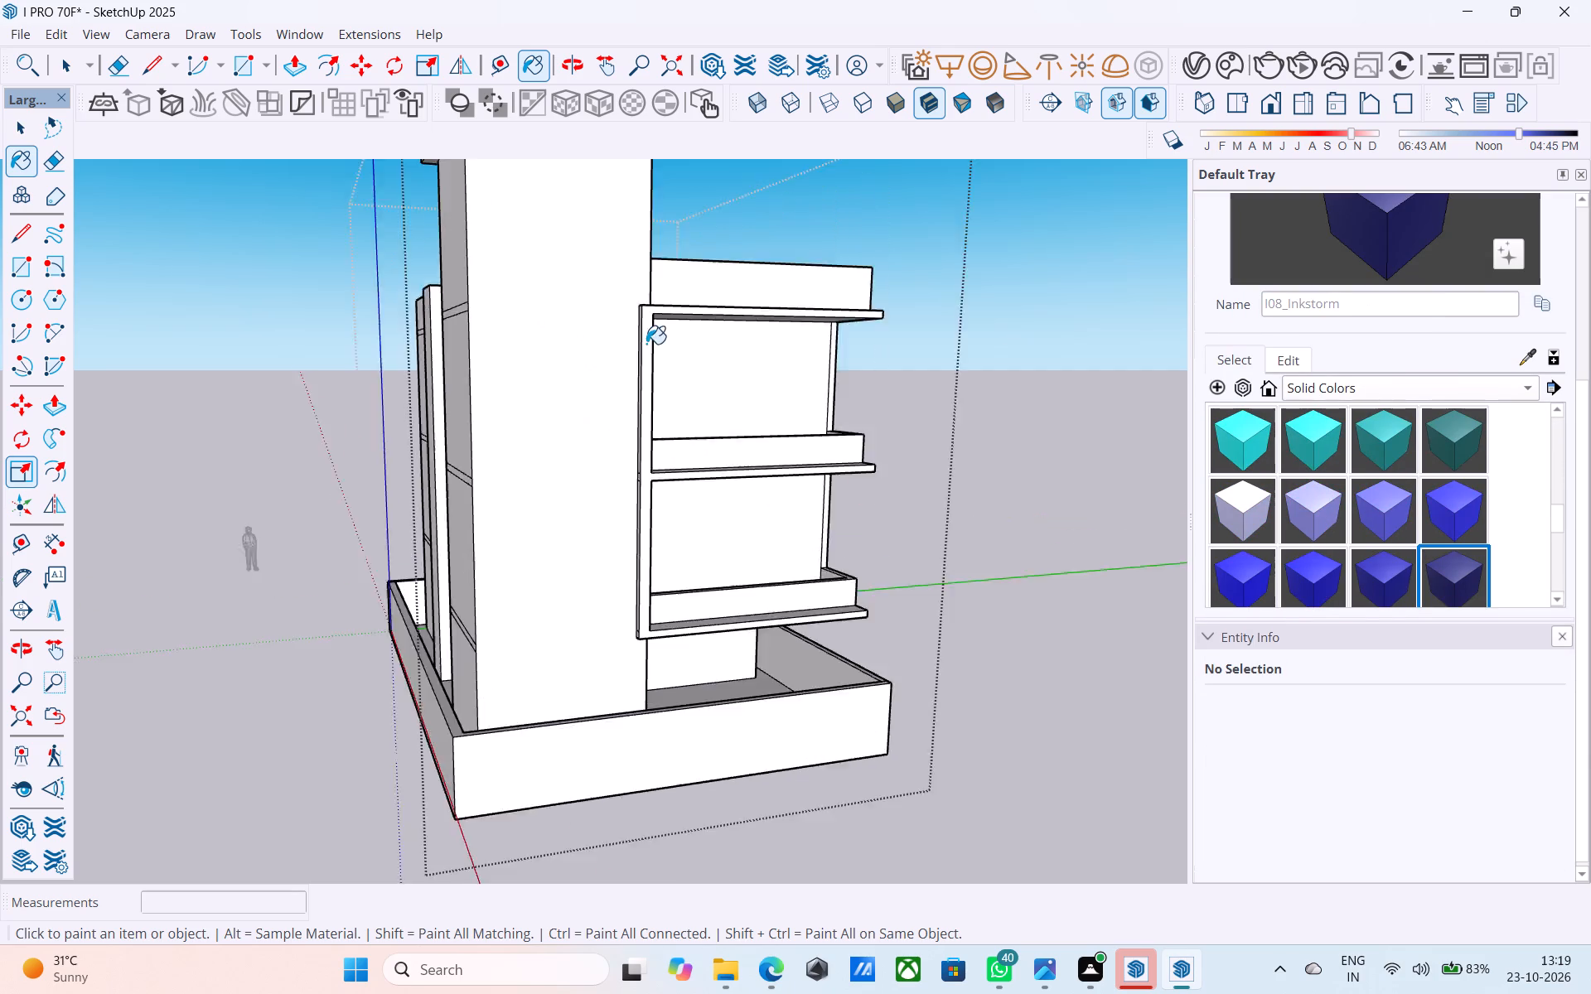
{"action": "scroll", "coordinate": [646, 344], "scroll_direction": "up", "scroll_amount": 6}
{"action": "left_click", "coordinate": [650, 339]}
Paint all the outer side face segments of the frame's vertical strip, down to its bottom end piece, with I08_Inkstorm.
{"action": "scroll", "coordinate": [655, 343], "scroll_direction": "down", "scroll_amount": 4}
{"action": "middle_click_drag", "start_coordinate": [660, 365], "coordinate": [798, 381]}
{"action": "scroll", "coordinate": [839, 383], "scroll_direction": "up", "scroll_amount": 1}
{"action": "scroll", "coordinate": [839, 383], "scroll_direction": "down", "scroll_amount": 2}
{"action": "scroll", "coordinate": [839, 383], "scroll_direction": "up", "scroll_amount": 3}
{"action": "left_click", "coordinate": [910, 343]}
{"action": "scroll", "coordinate": [888, 317], "scroll_direction": "down", "scroll_amount": 6}
{"action": "scroll", "coordinate": [902, 485], "scroll_direction": "up", "scroll_amount": 5}
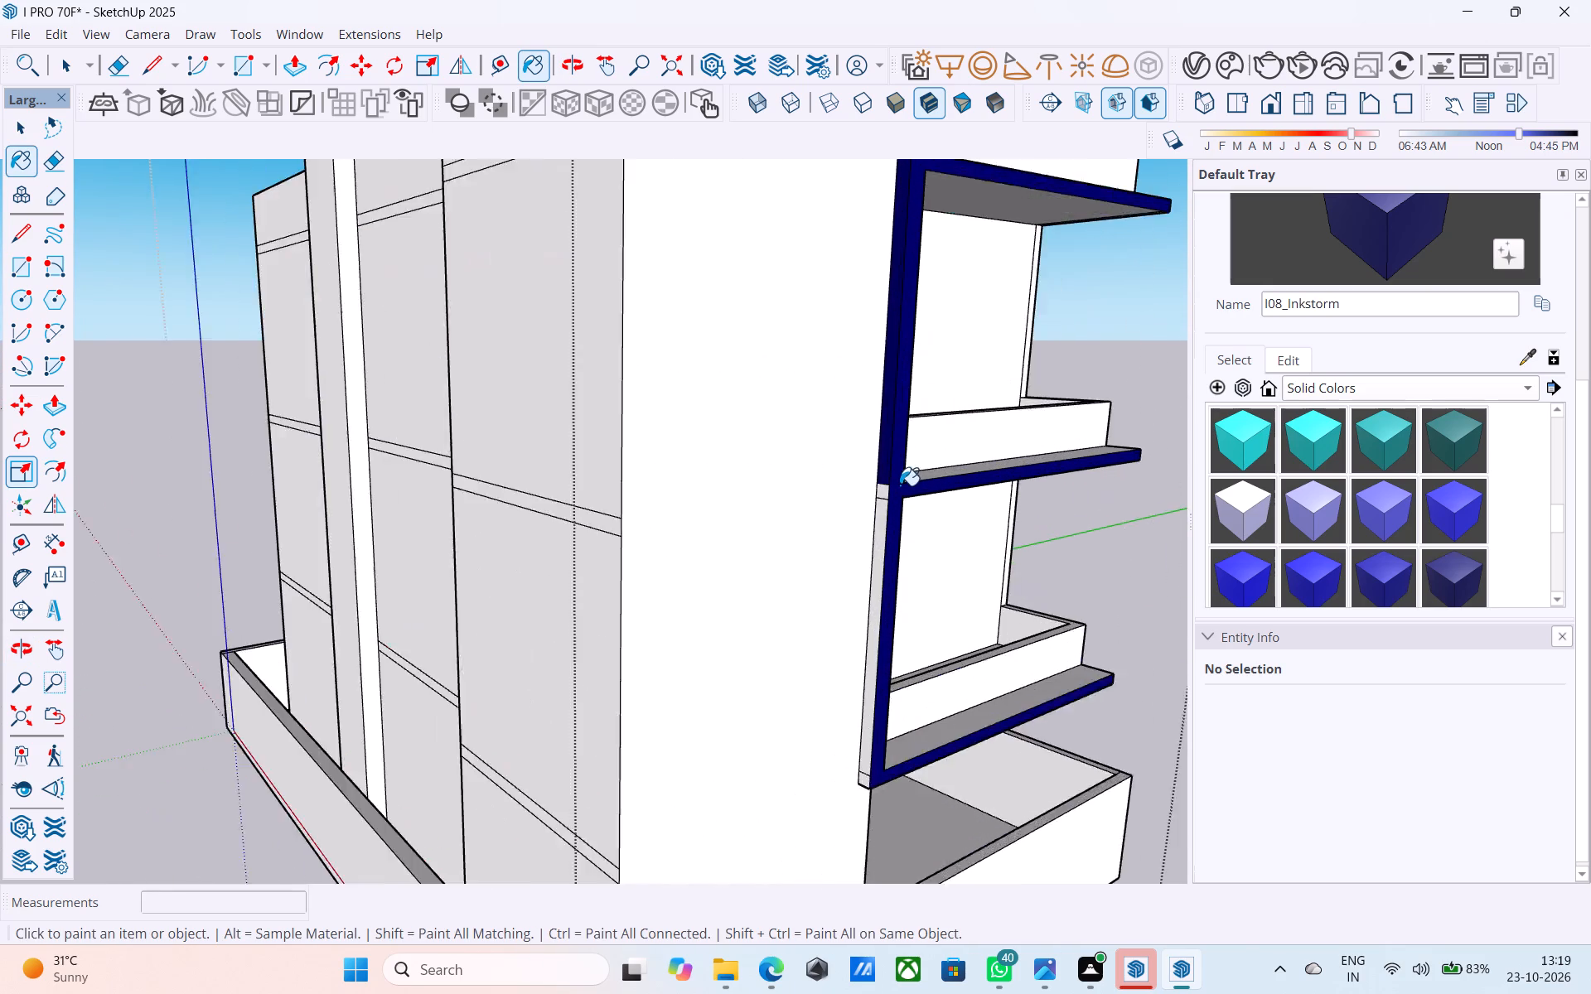
{"action": "scroll", "coordinate": [900, 485], "scroll_direction": "up", "scroll_amount": 7}
{"action": "left_click", "coordinate": [873, 495]}
{"action": "left_click", "coordinate": [875, 527]}
{"action": "scroll", "coordinate": [852, 379], "scroll_direction": "down", "scroll_amount": 11}
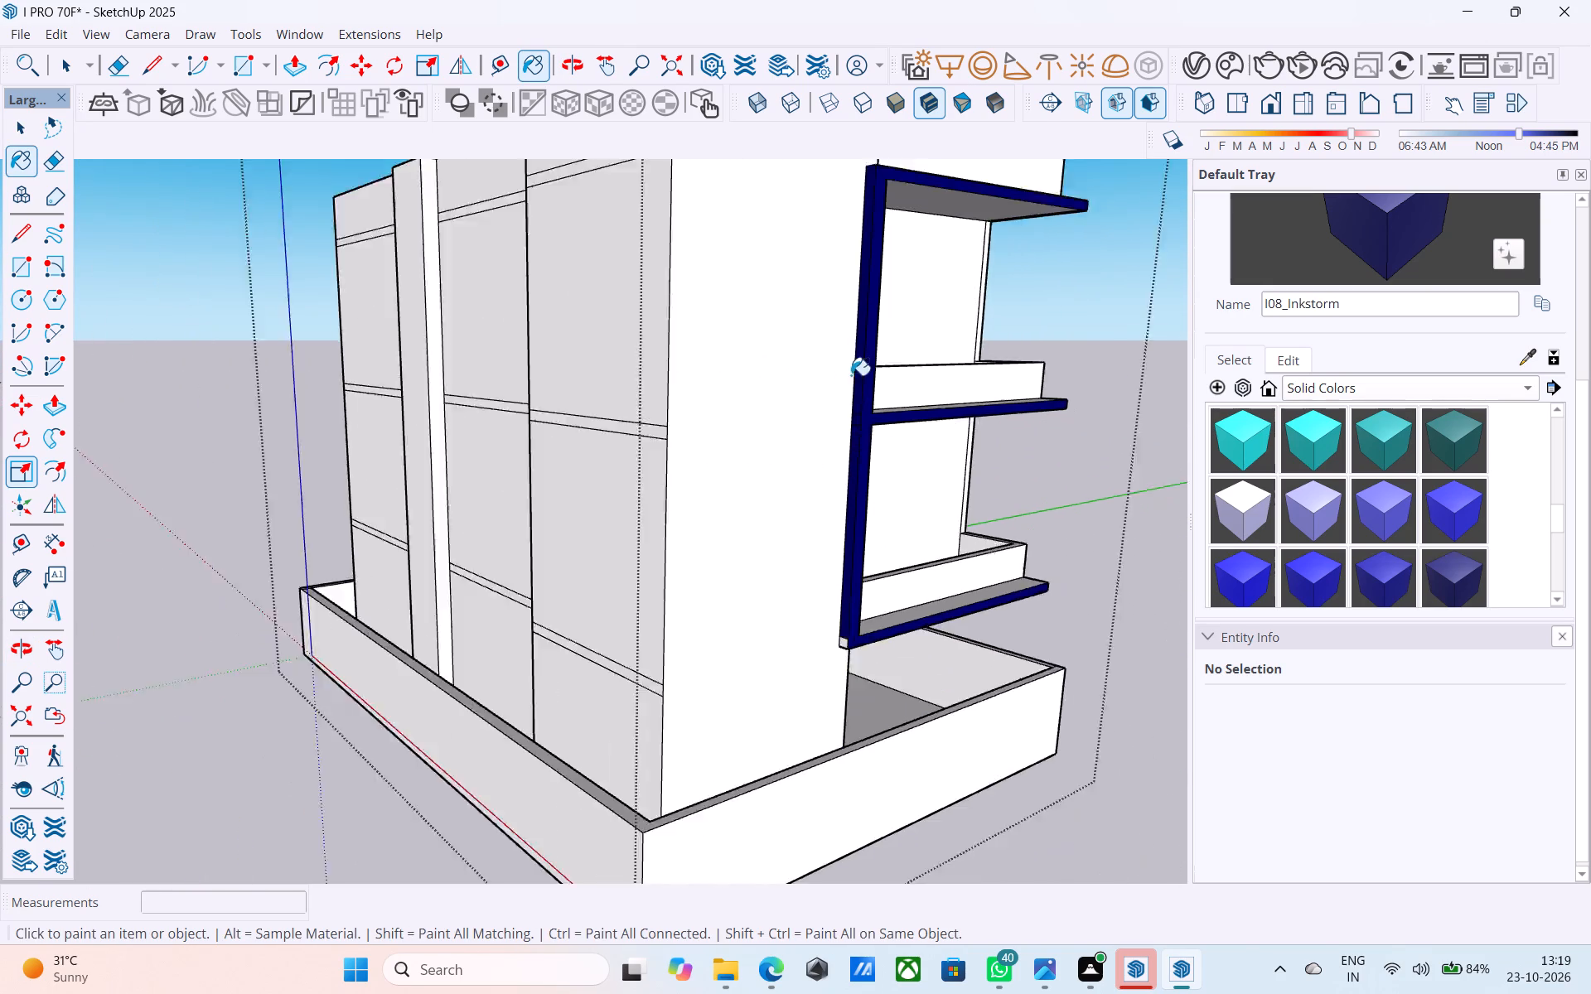
{"action": "scroll", "coordinate": [851, 375], "scroll_direction": "down", "scroll_amount": 1}
{"action": "scroll", "coordinate": [878, 597], "scroll_direction": "up", "scroll_amount": 13}
{"action": "left_click", "coordinate": [784, 589]}
{"action": "scroll", "coordinate": [766, 581], "scroll_direction": "down", "scroll_amount": 7}
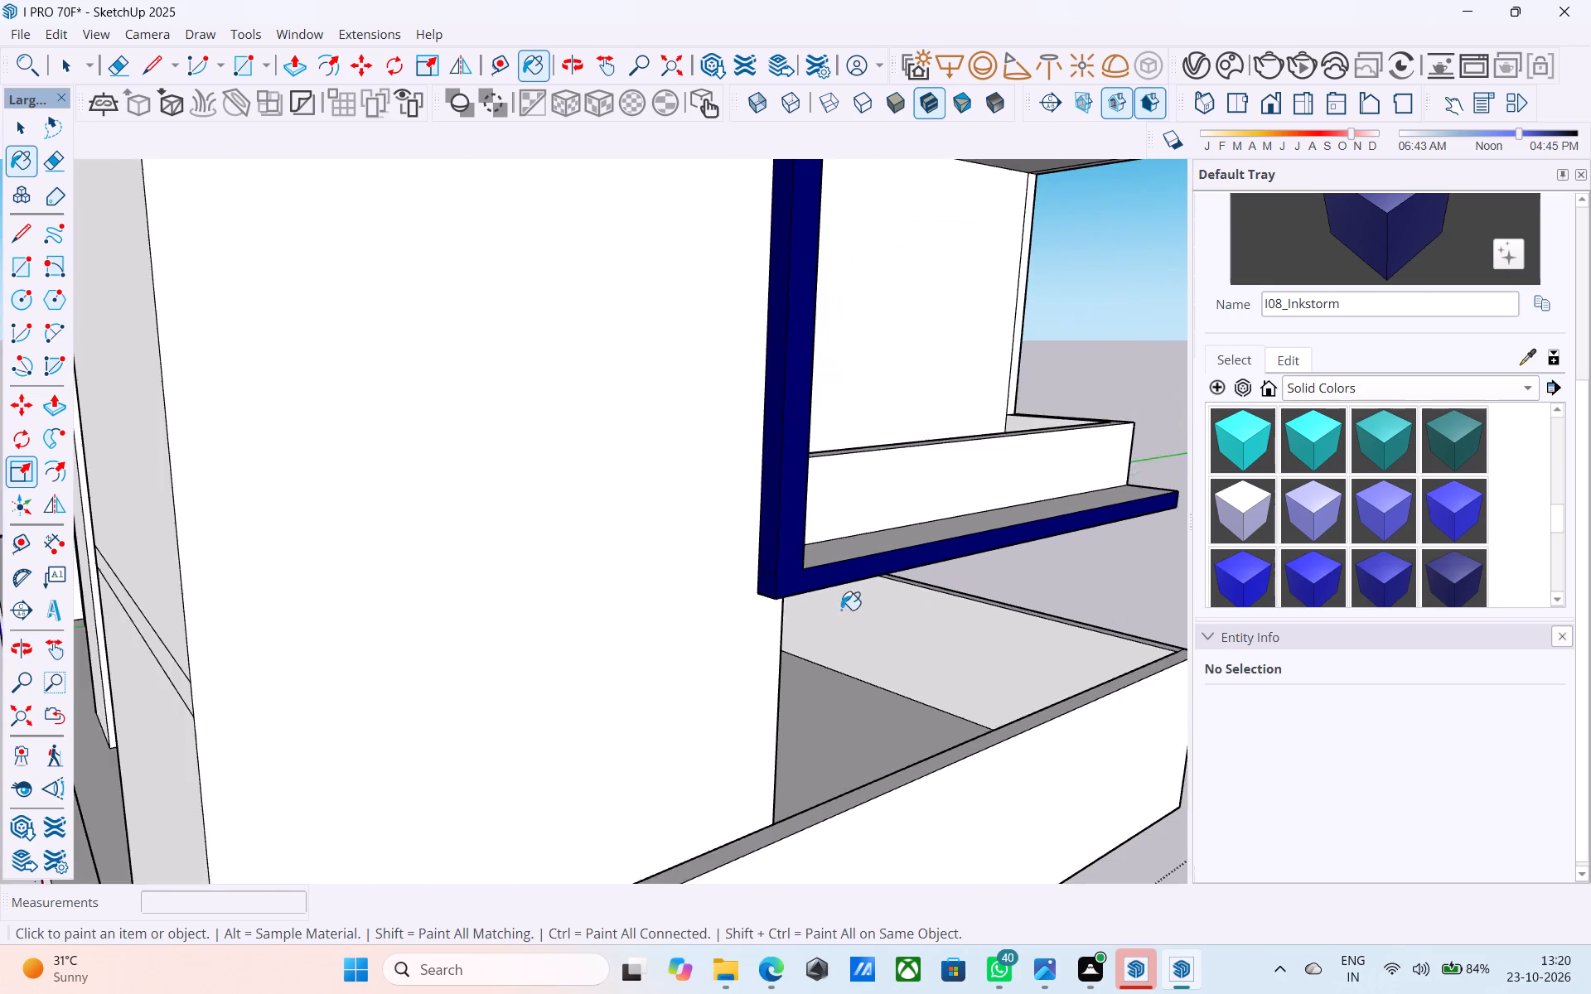
Paint the top faces of the lowest, middle and top slab projections and the vertical strip's top end with I08_Inkstorm.
{"action": "middle_click_drag", "start_coordinate": [926, 597], "coordinate": [786, 456]}
{"action": "middle_click_drag", "start_coordinate": [786, 456], "coordinate": [718, 715]}
{"action": "scroll", "coordinate": [706, 676], "scroll_direction": "down", "scroll_amount": 7}
{"action": "middle_click_drag", "start_coordinate": [795, 586], "coordinate": [464, 745]}
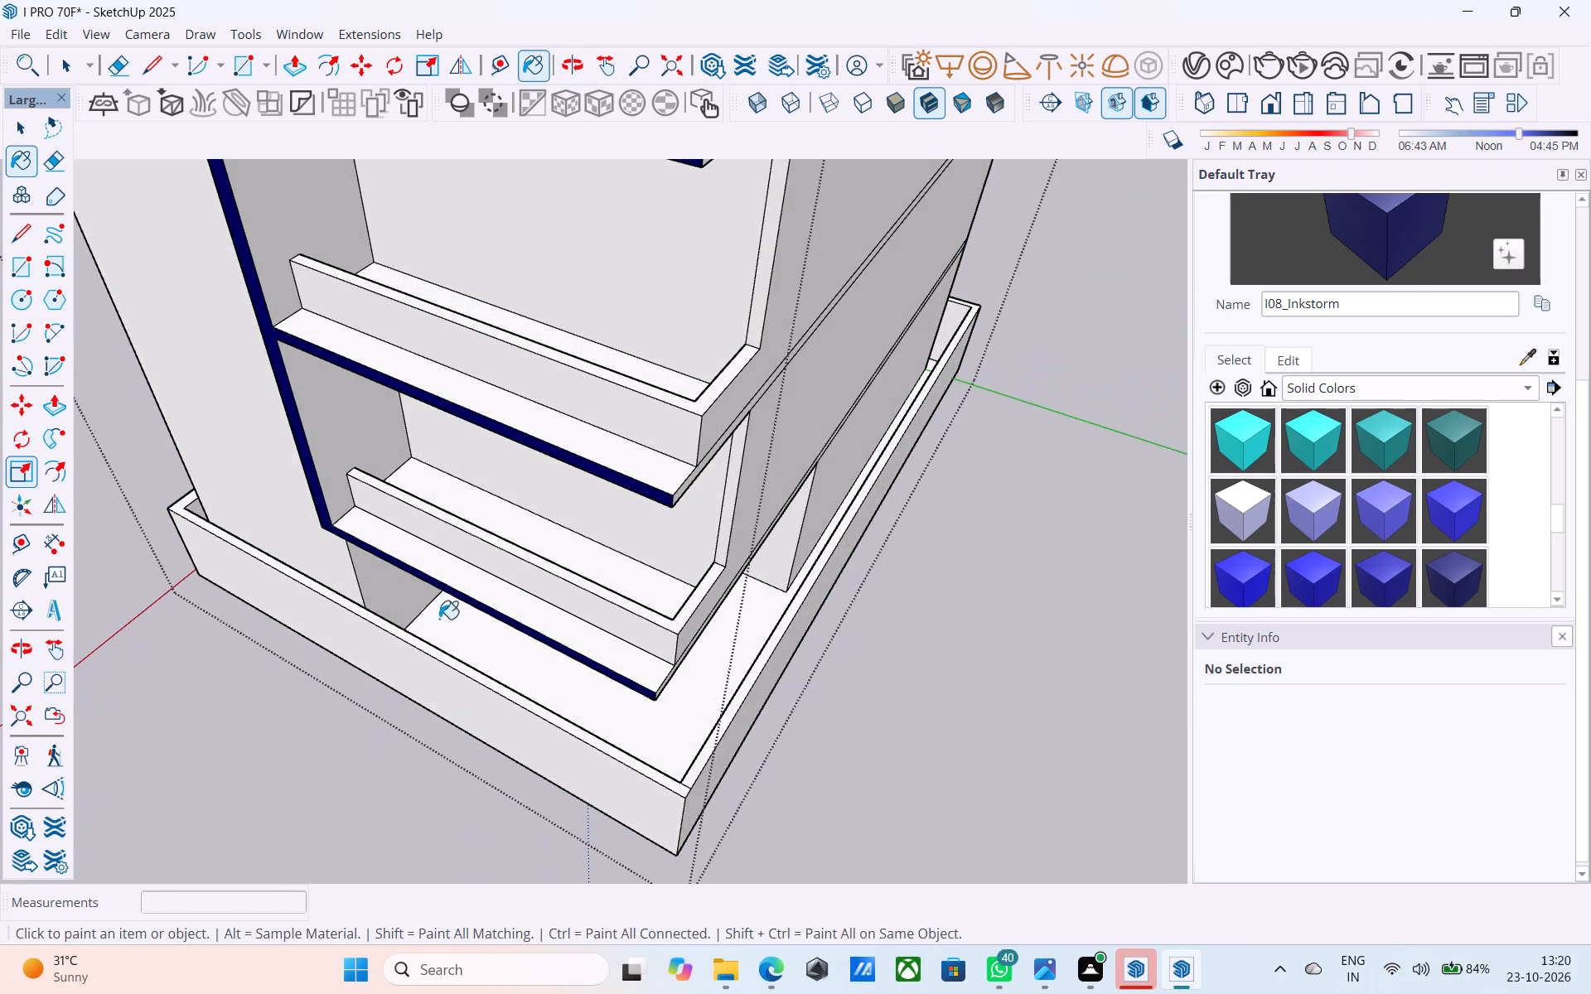
{"action": "scroll", "coordinate": [438, 615], "scroll_direction": "up", "scroll_amount": 1}
{"action": "left_click", "coordinate": [446, 575]}
{"action": "middle_click_drag", "start_coordinate": [474, 555], "coordinate": [474, 583]}
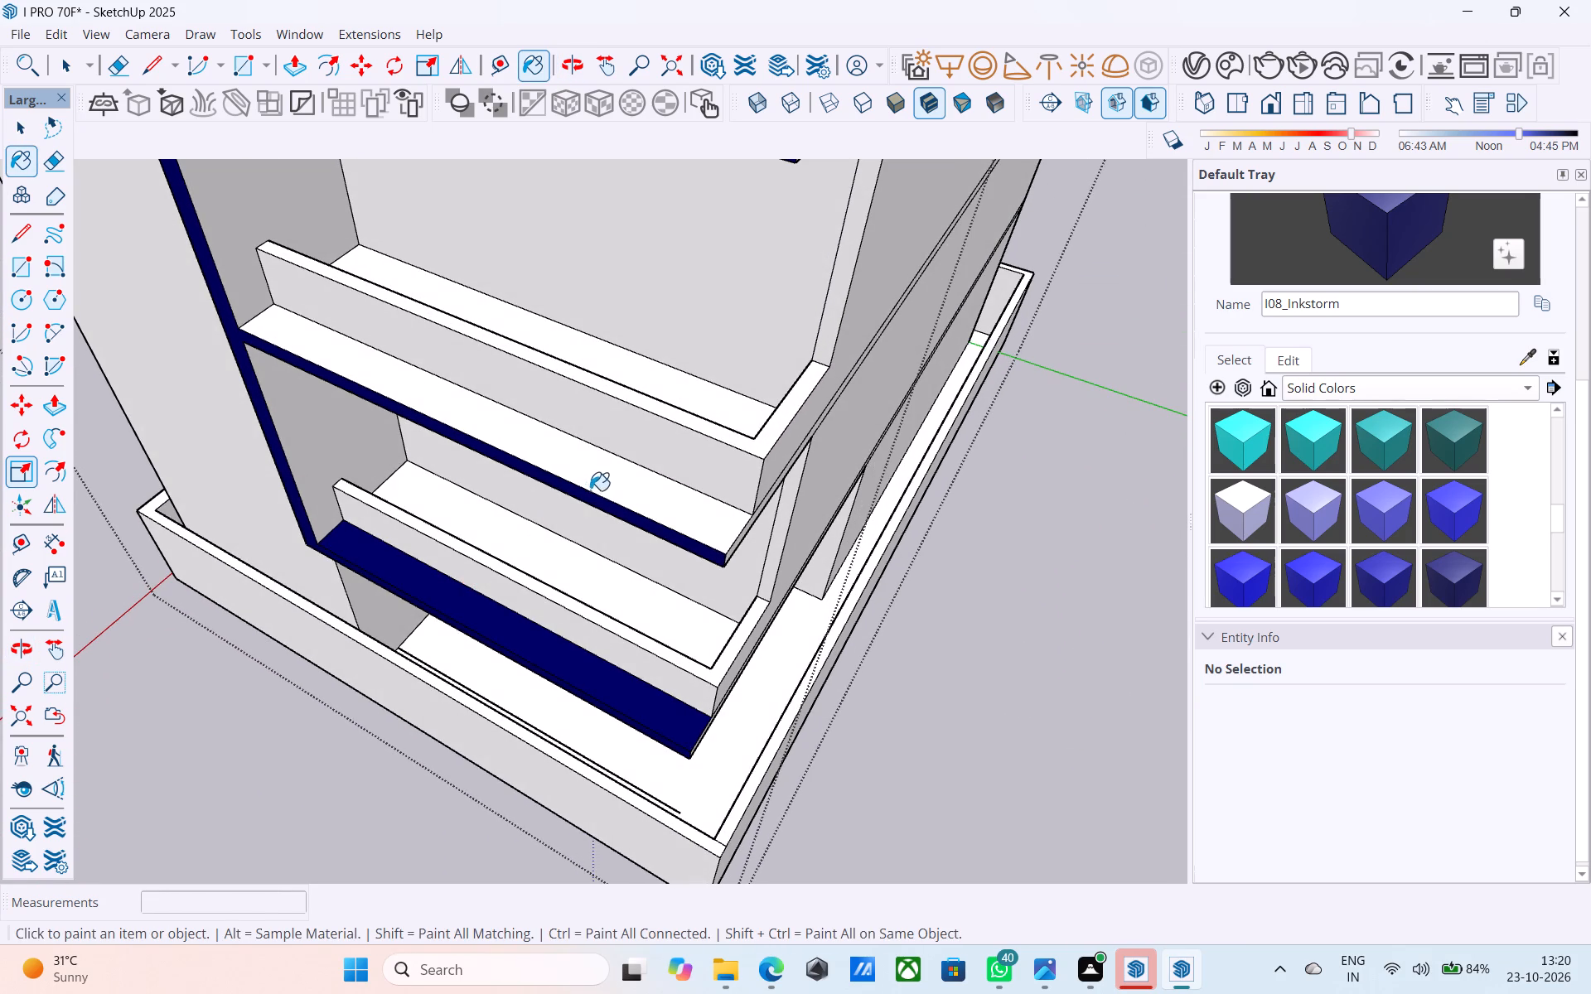
{"action": "left_click", "coordinate": [594, 490]}
{"action": "scroll", "coordinate": [718, 507], "scroll_direction": "down", "scroll_amount": 10}
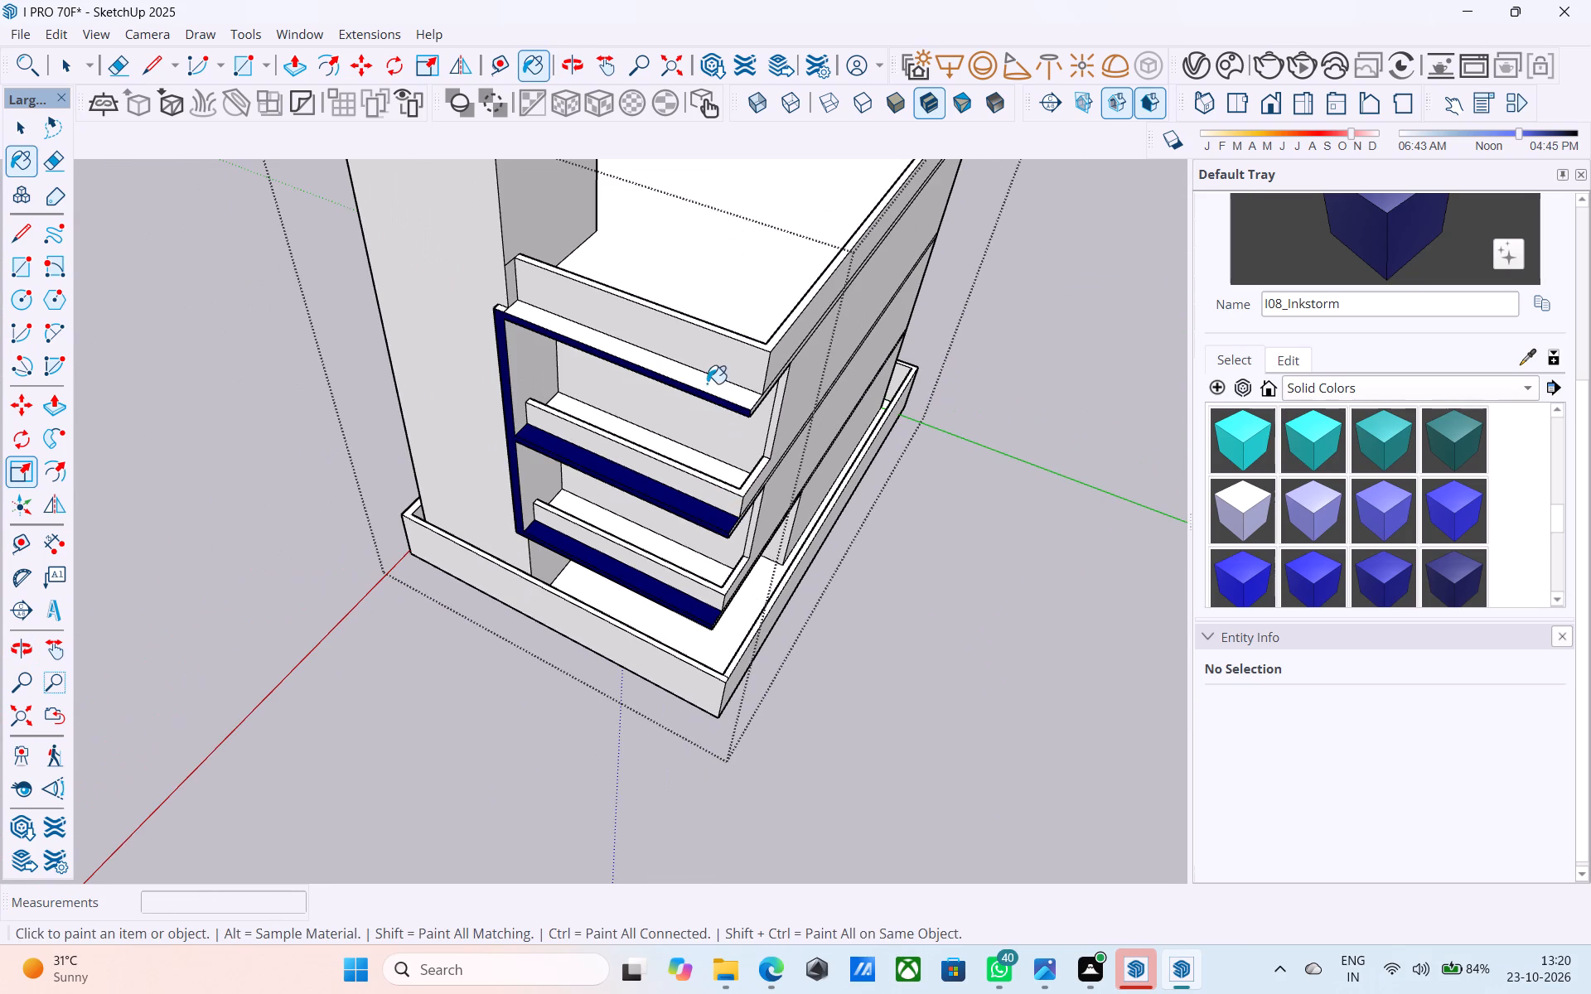
{"action": "left_click", "coordinate": [707, 384]}
{"action": "scroll", "coordinate": [461, 283], "scroll_direction": "up", "scroll_amount": 12}
{"action": "left_click", "coordinate": [536, 318]}
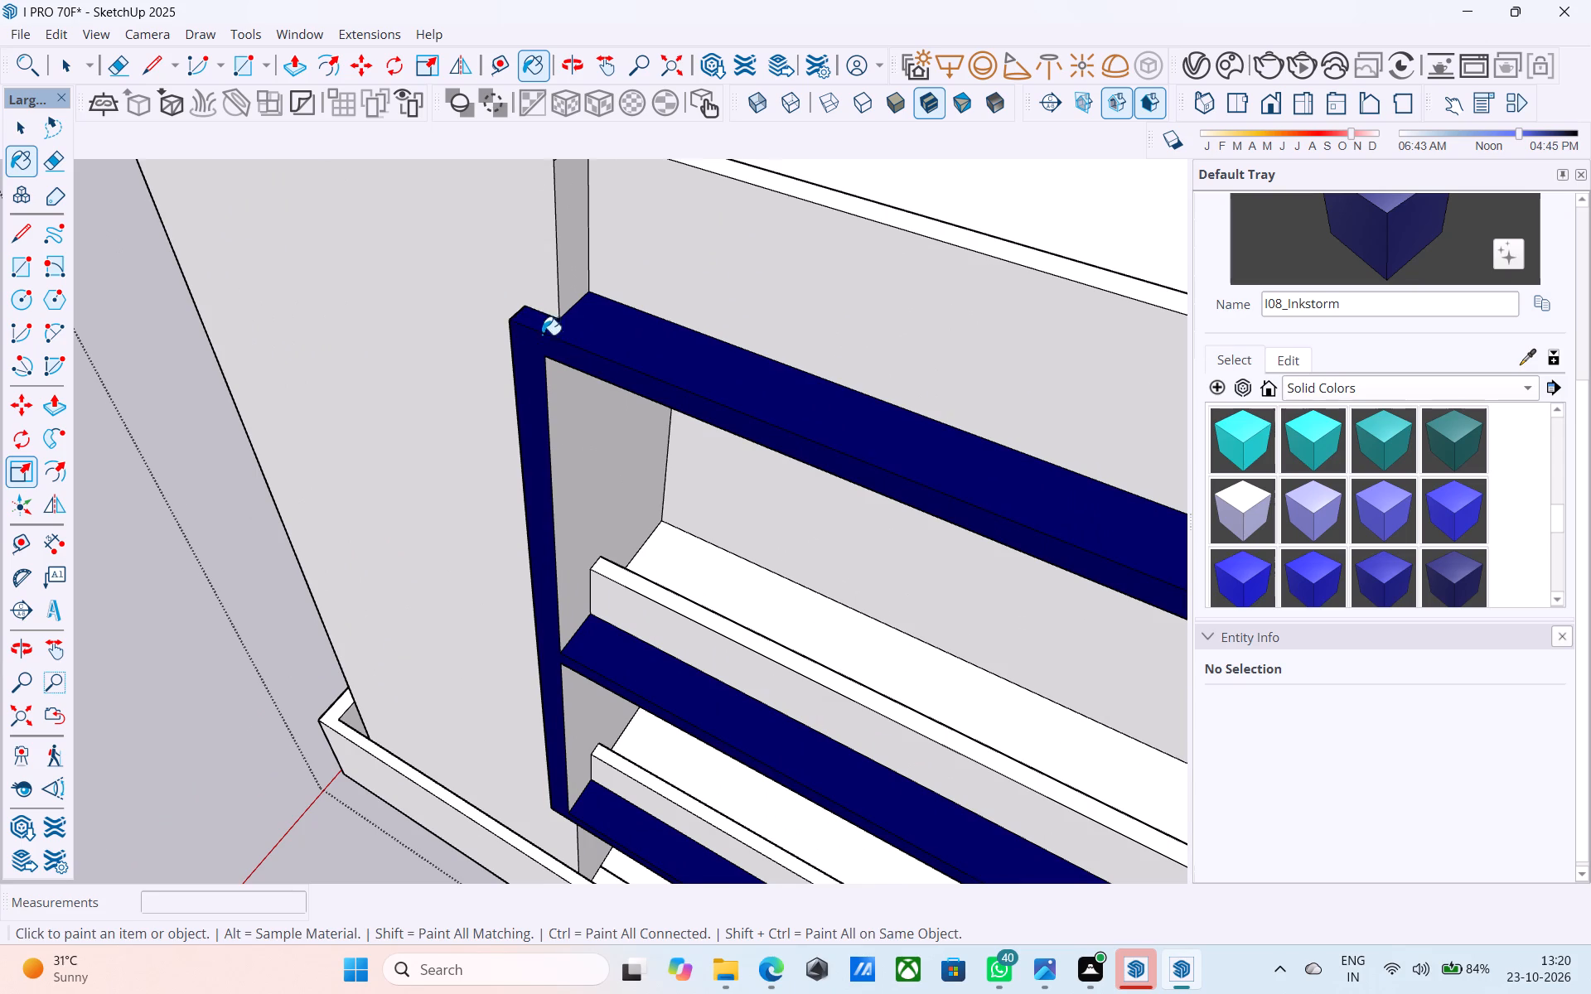
Examine the painted frame band on the whole building from the front and from the tower-side corner.
{"action": "middle_click_drag", "start_coordinate": [543, 335], "coordinate": [706, 297]}
{"action": "scroll", "coordinate": [714, 301], "scroll_direction": "down", "scroll_amount": 10}
{"action": "middle_click_drag", "start_coordinate": [679, 461], "coordinate": [732, 364]}
{"action": "middle_click_drag", "start_coordinate": [732, 364], "coordinate": [713, 381], "text": "shift"}
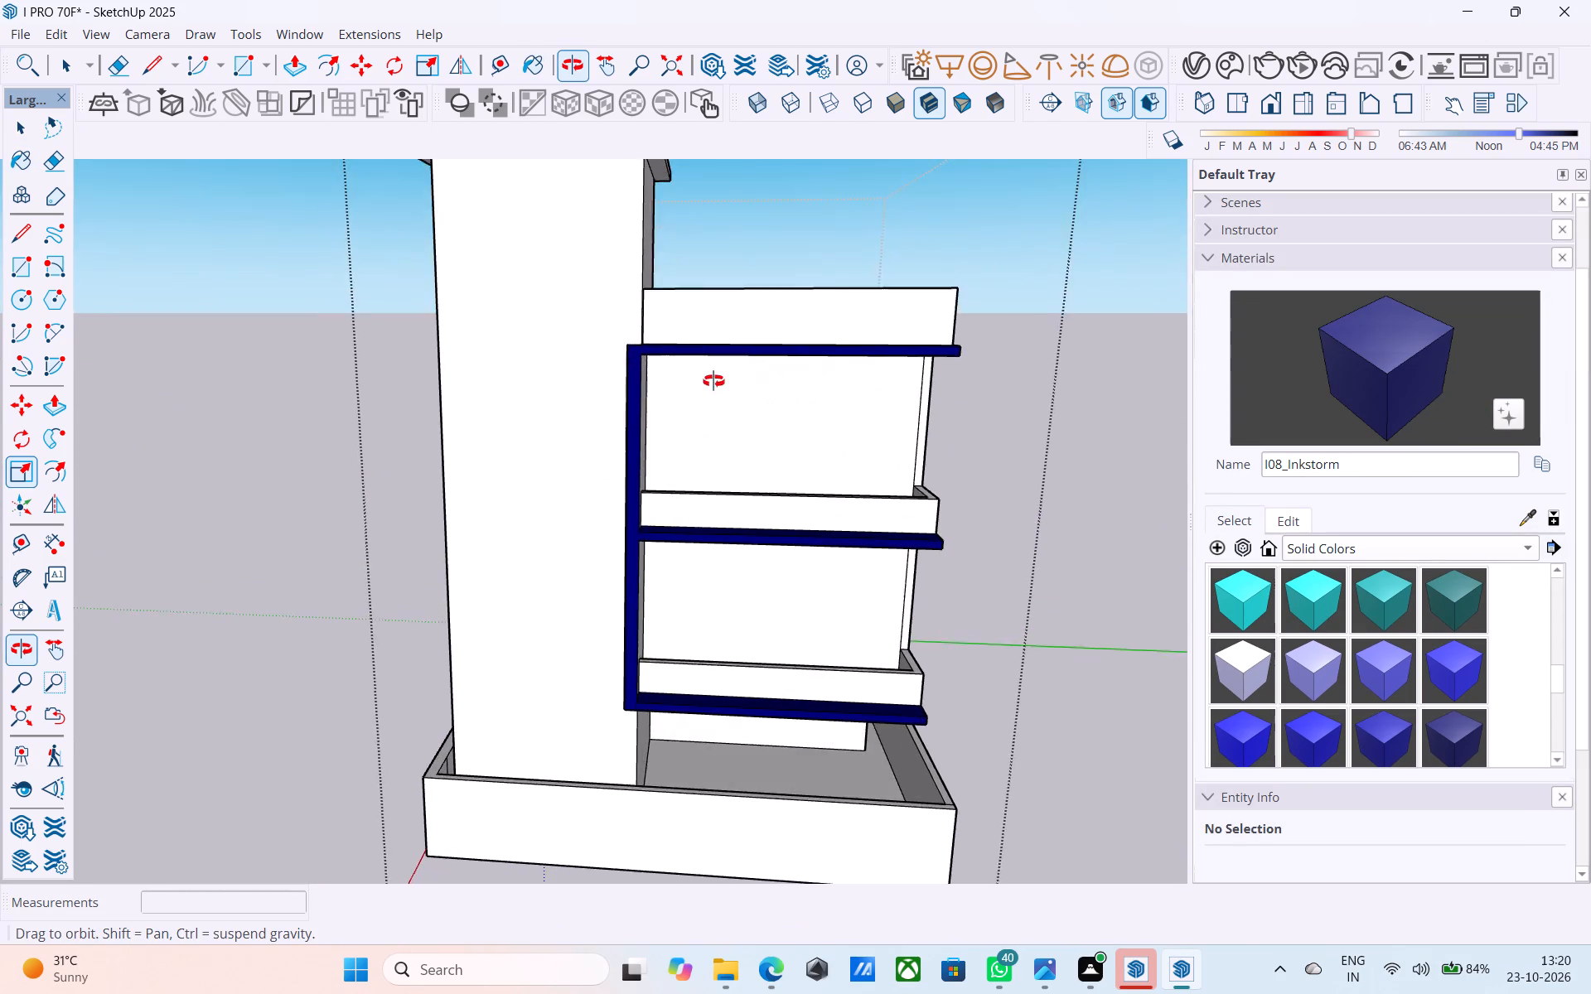
{"action": "middle_click_drag", "start_coordinate": [713, 381], "coordinate": [713, 365], "text": "shift"}
{"action": "middle_click_drag", "start_coordinate": [731, 439], "coordinate": [844, 384]}
{"action": "scroll", "coordinate": [857, 381], "scroll_direction": "down", "scroll_amount": 5}
{"action": "middle_click_drag", "start_coordinate": [849, 400], "coordinate": [842, 440]}
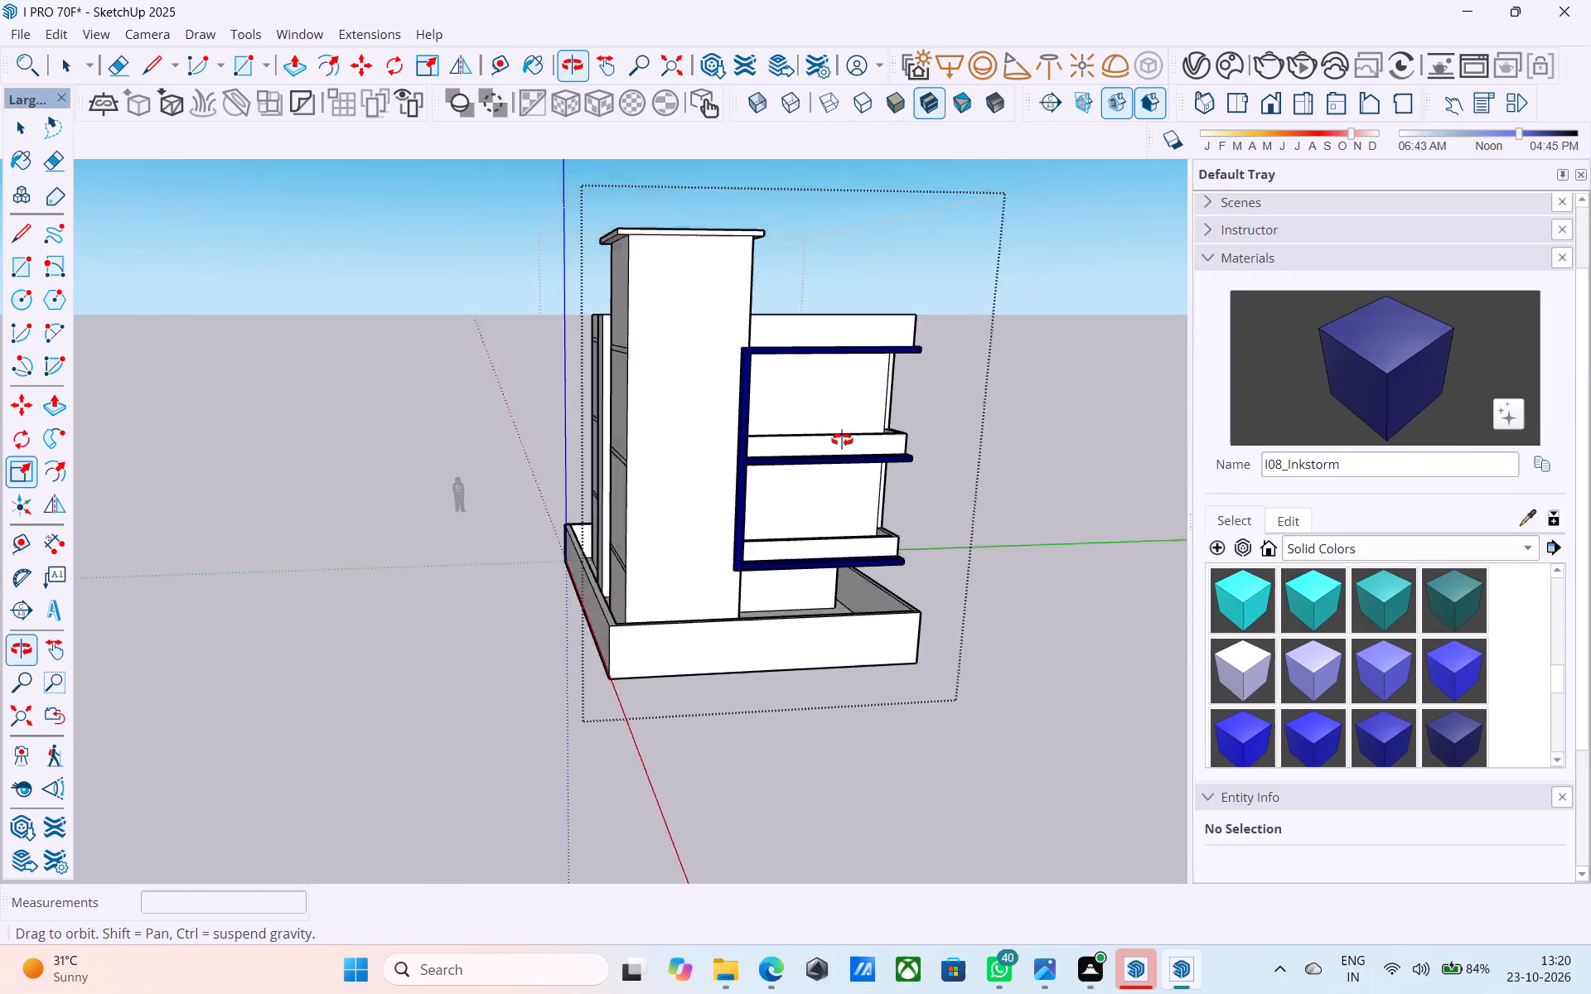
{"action": "middle_click_drag", "start_coordinate": [842, 440], "coordinate": [843, 463]}
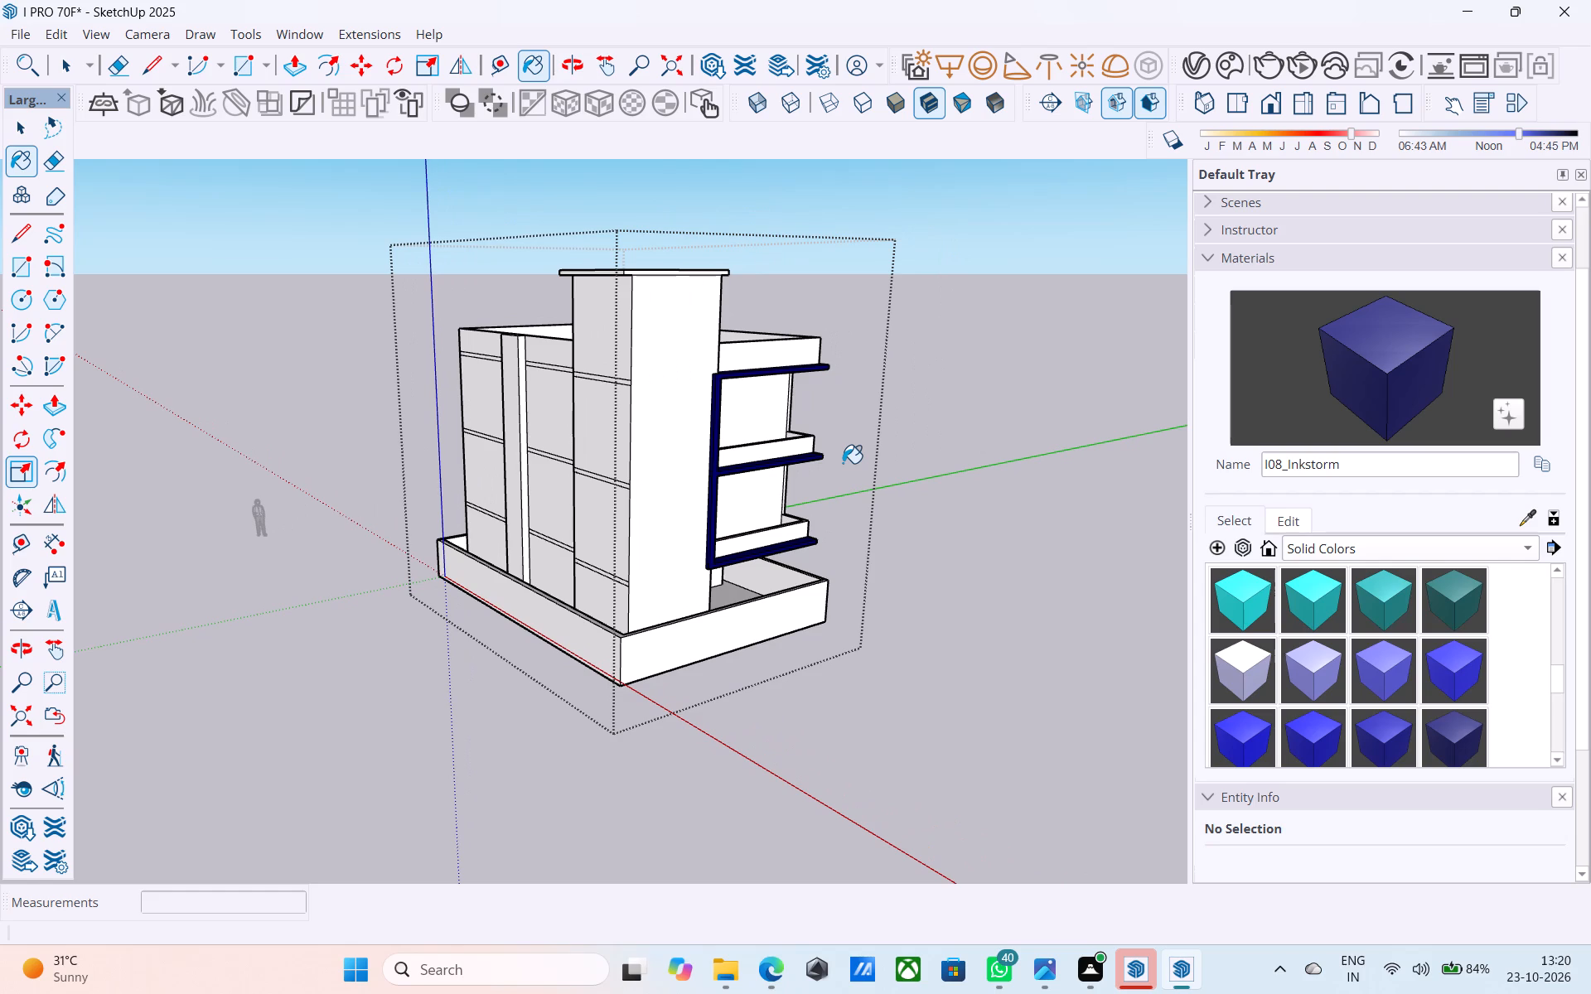
{"action": "middle_click_drag", "start_coordinate": [843, 463], "coordinate": [831, 461]}
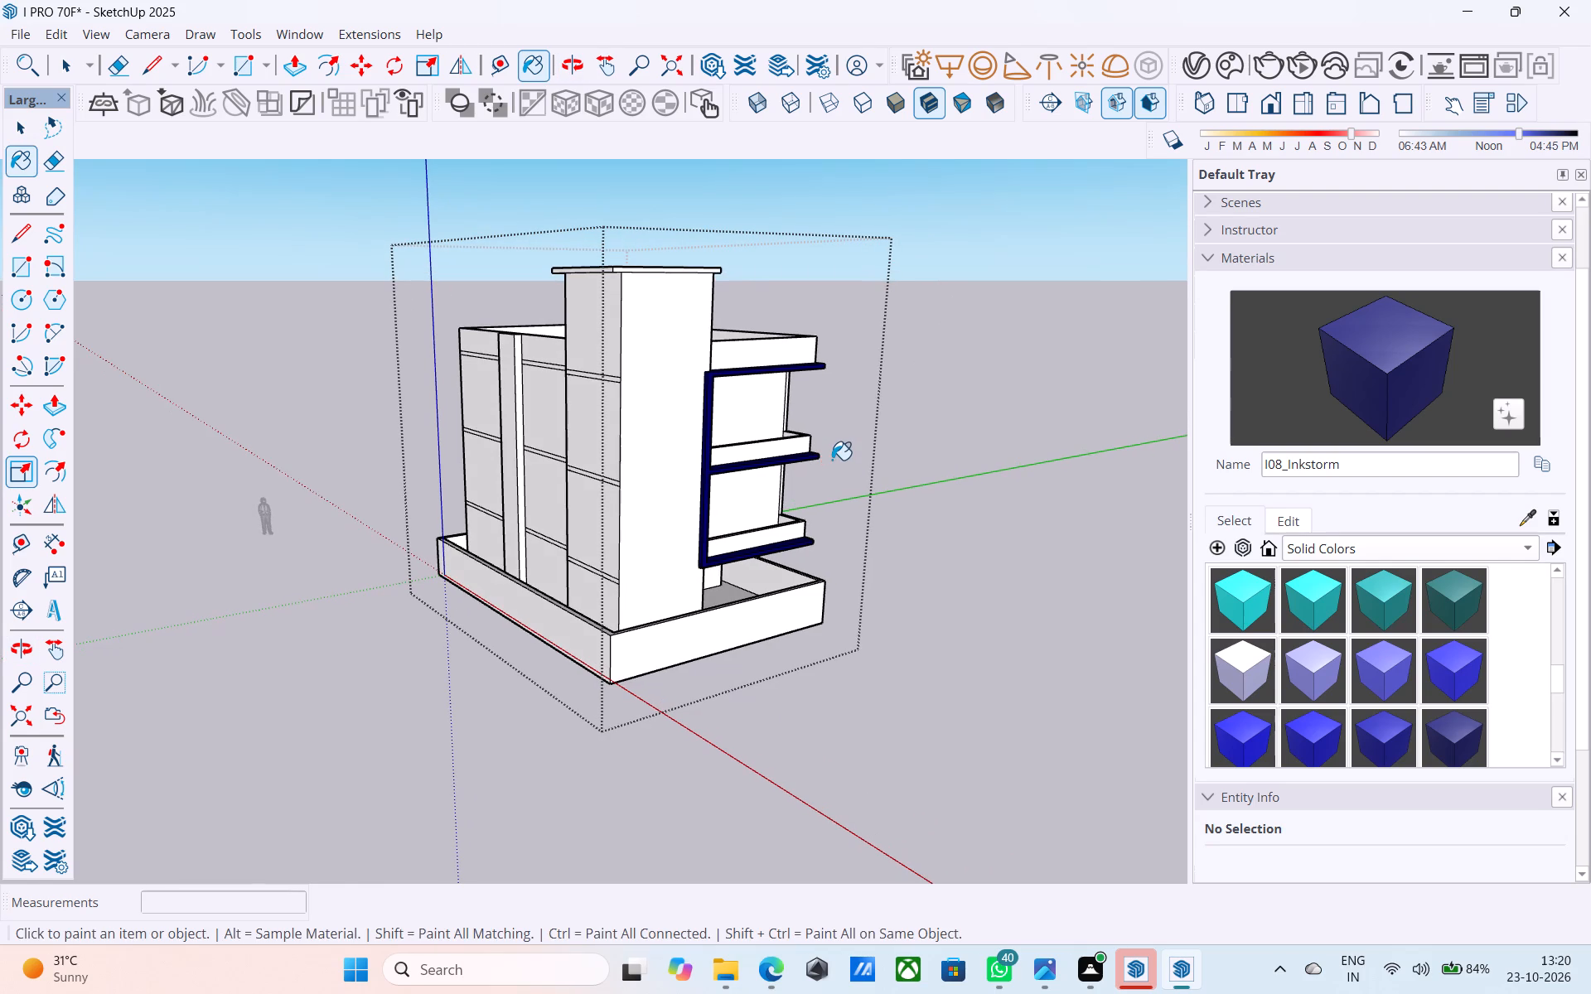
{"action": "scroll", "coordinate": [833, 460], "scroll_direction": "down", "scroll_amount": 4}
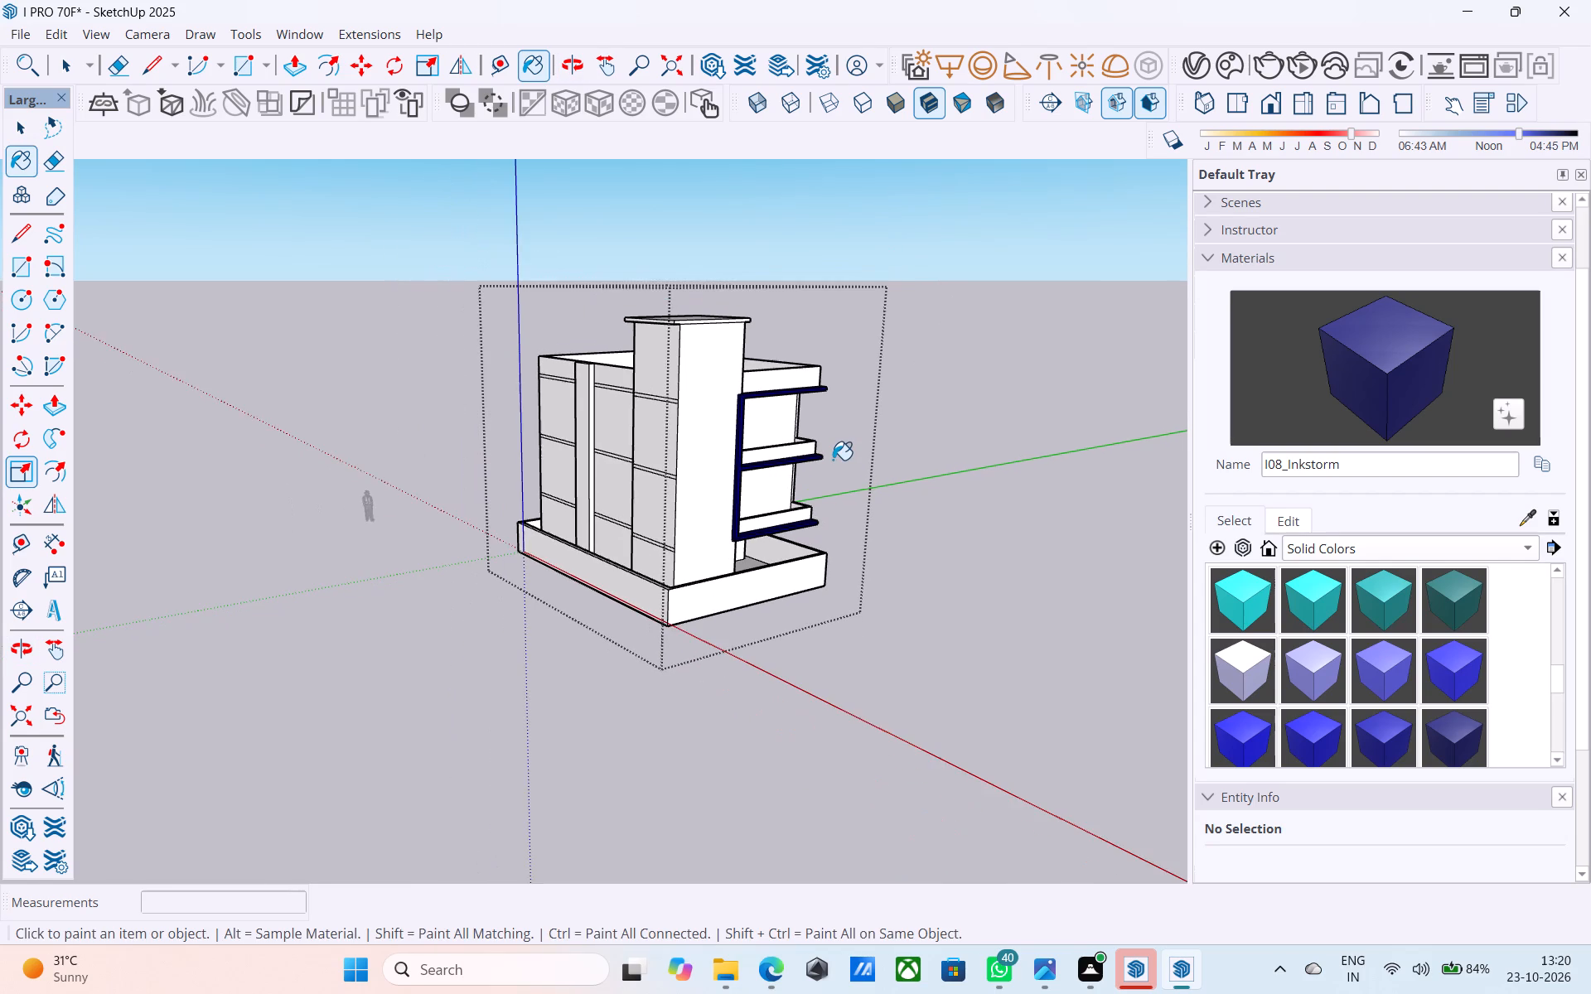
Save the model.
{"action": "scroll", "coordinate": [833, 460], "scroll_direction": "down", "scroll_amount": 1}
{"action": "middle_click_drag", "start_coordinate": [833, 458], "coordinate": [834, 434]}
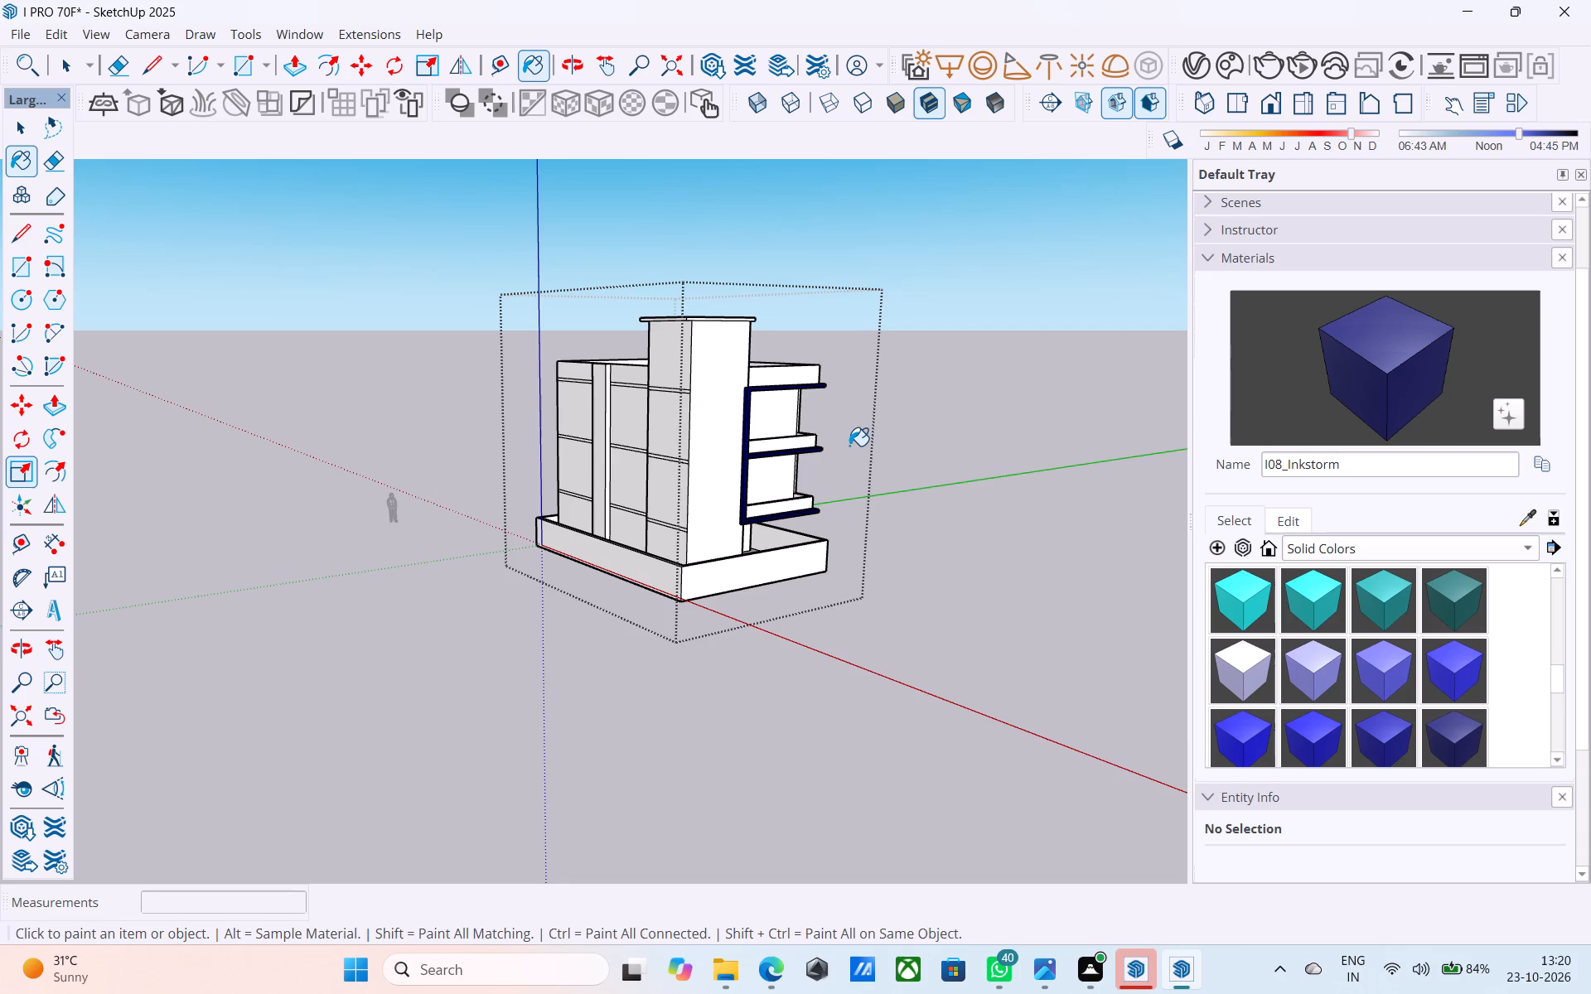
{"action": "scroll", "coordinate": [849, 446], "scroll_direction": "down", "scroll_amount": 4}
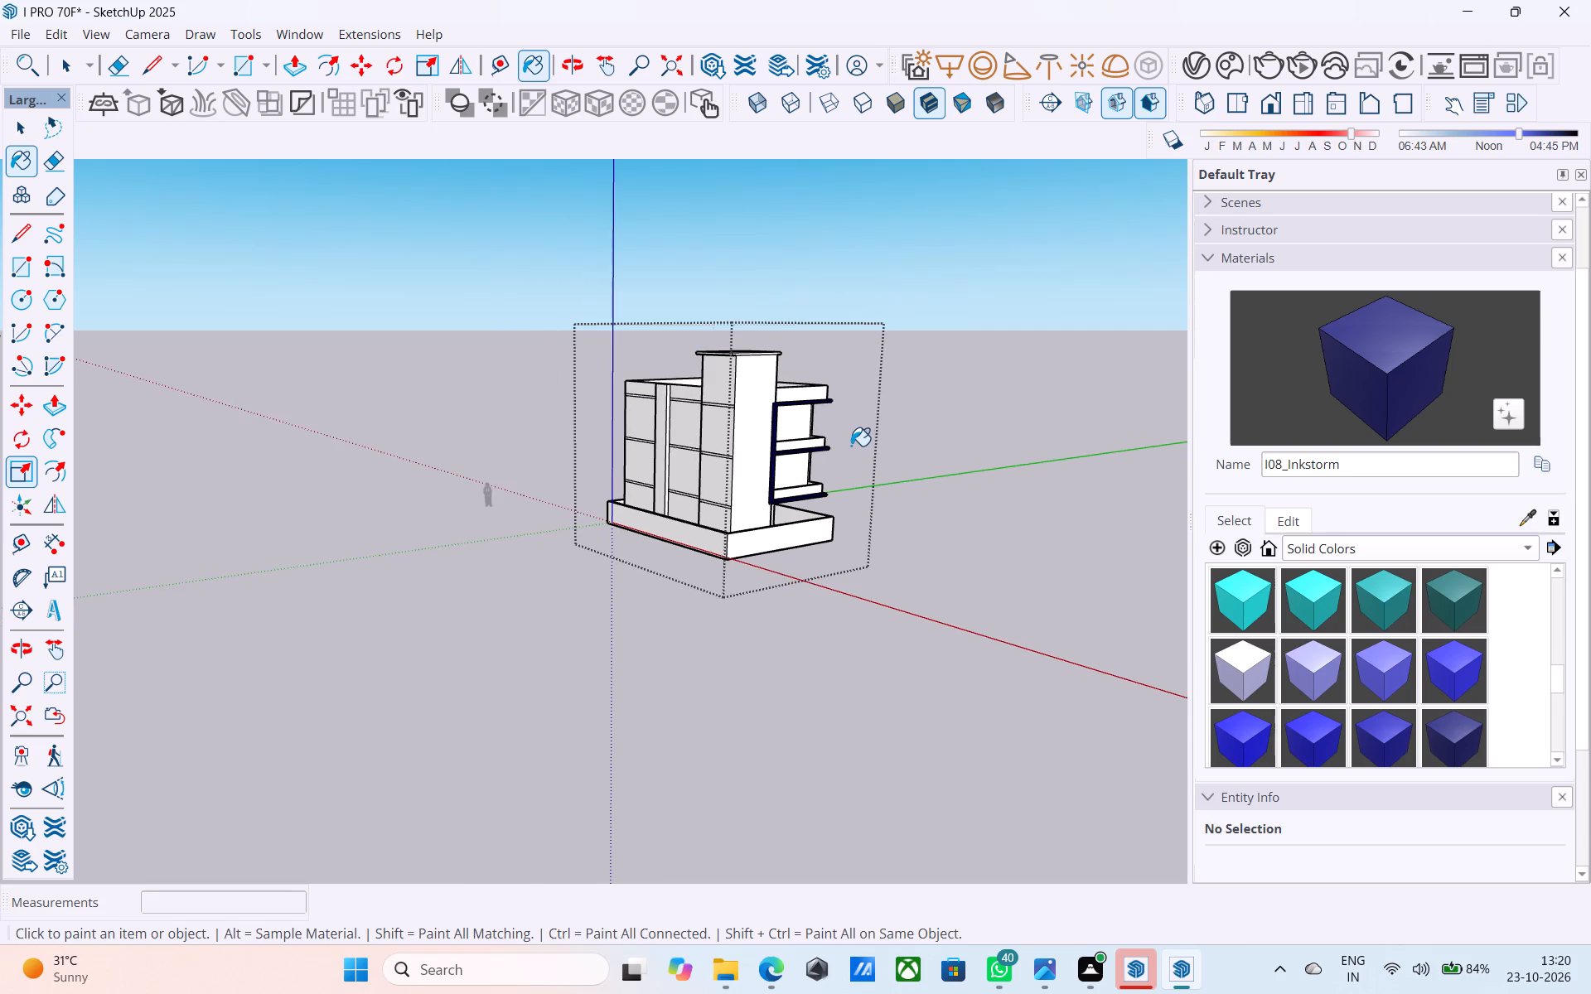
{"action": "middle_click_drag", "start_coordinate": [851, 446], "coordinate": [704, 425]}
{"action": "middle_click_drag", "start_coordinate": [707, 425], "coordinate": [735, 439]}
{"action": "scroll", "coordinate": [735, 438], "scroll_direction": "up", "scroll_amount": 1}
{"action": "key", "text": "ctrl+s"}
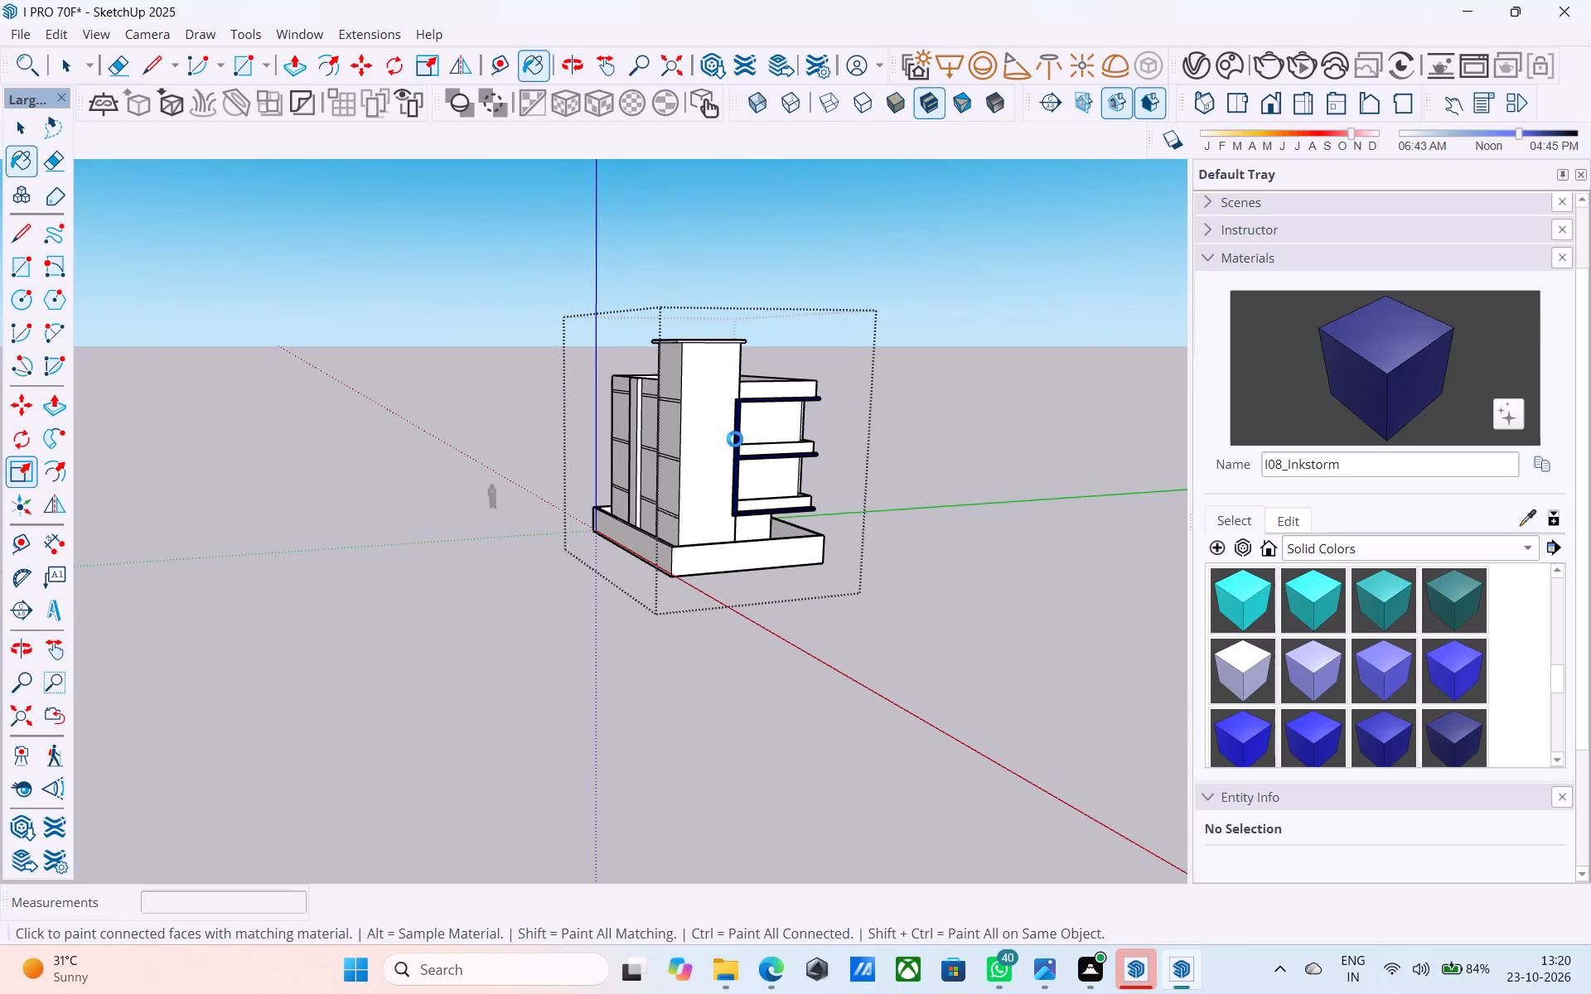
{"action": "key", "text": "space"}
Offset the outline of the top-floor wall panel between the vertical strip and the tower 1' inward.
{"action": "scroll", "coordinate": [557, 427], "scroll_direction": "down", "scroll_amount": 4}
{"action": "middle_click", "coordinate": [794, 414]}
{"action": "scroll", "coordinate": [794, 414], "scroll_direction": "up", "scroll_amount": 4}
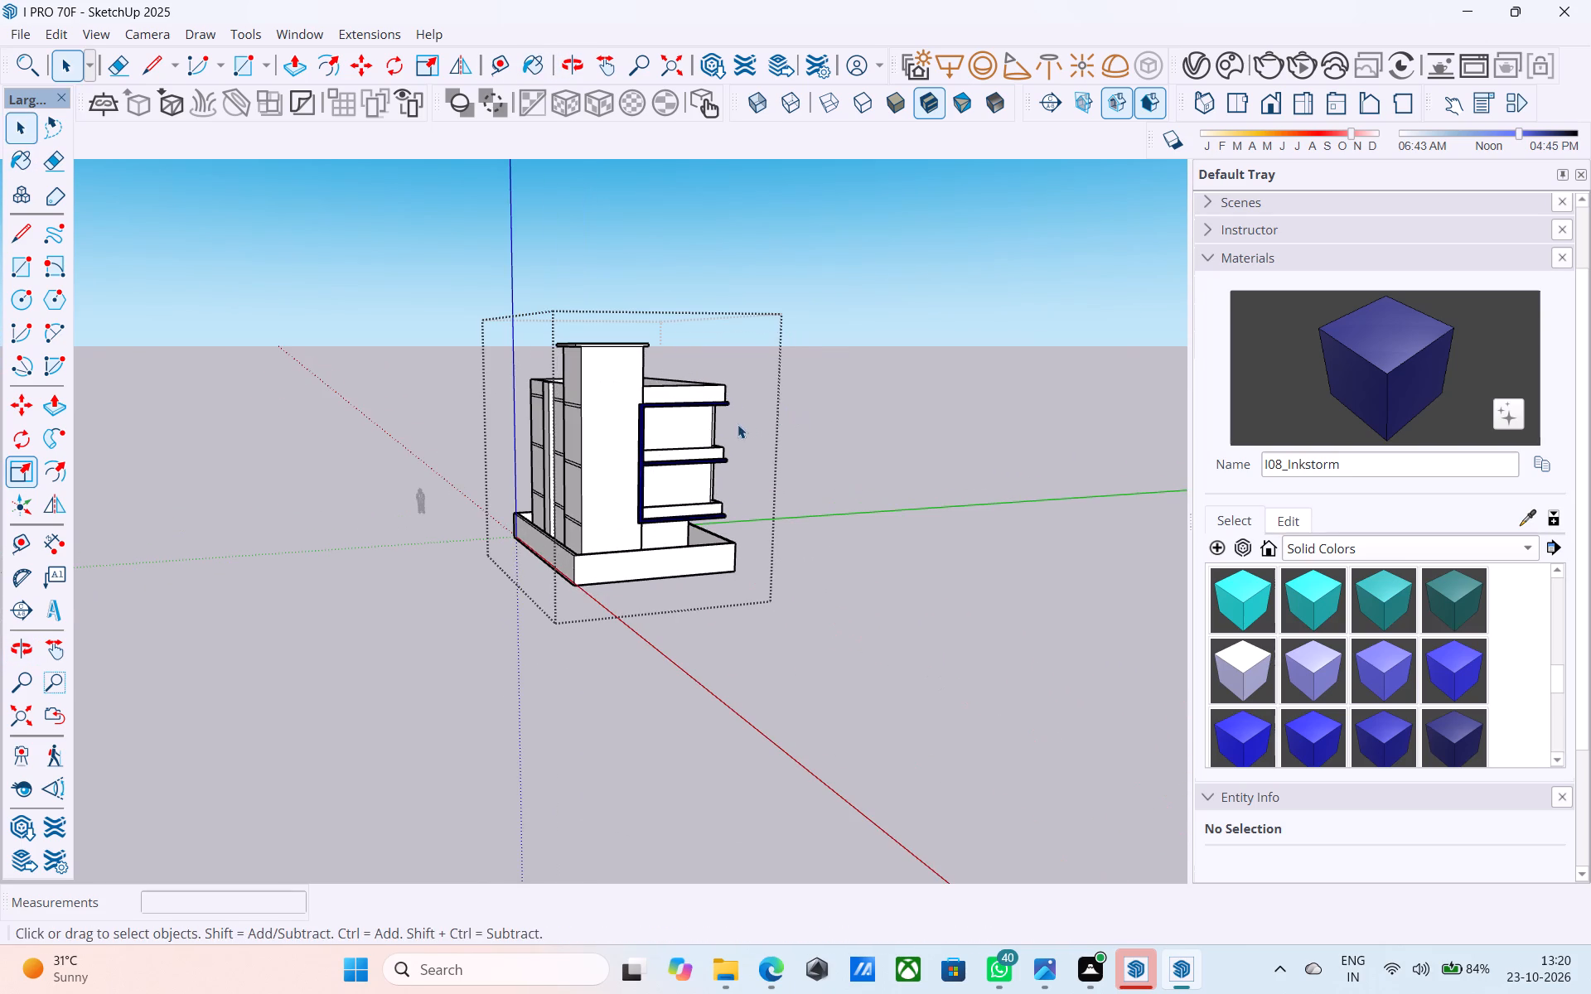
{"action": "middle_click_drag", "start_coordinate": [713, 424], "coordinate": [1164, 524]}
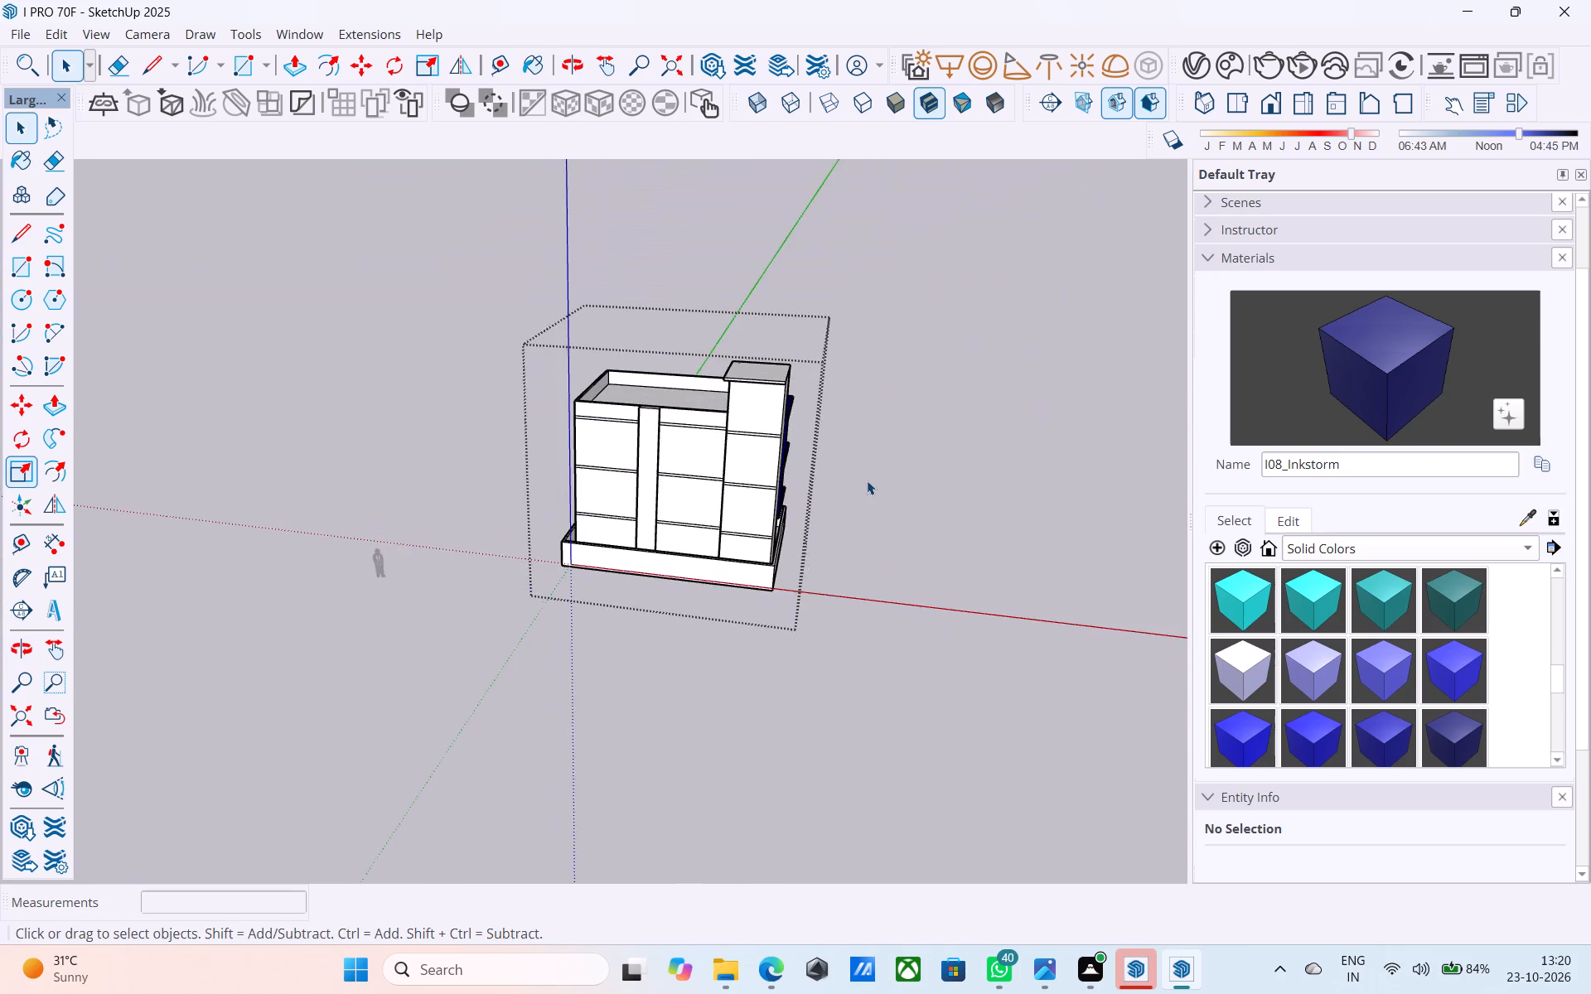
{"action": "scroll", "coordinate": [867, 480], "scroll_direction": "up", "scroll_amount": 12}
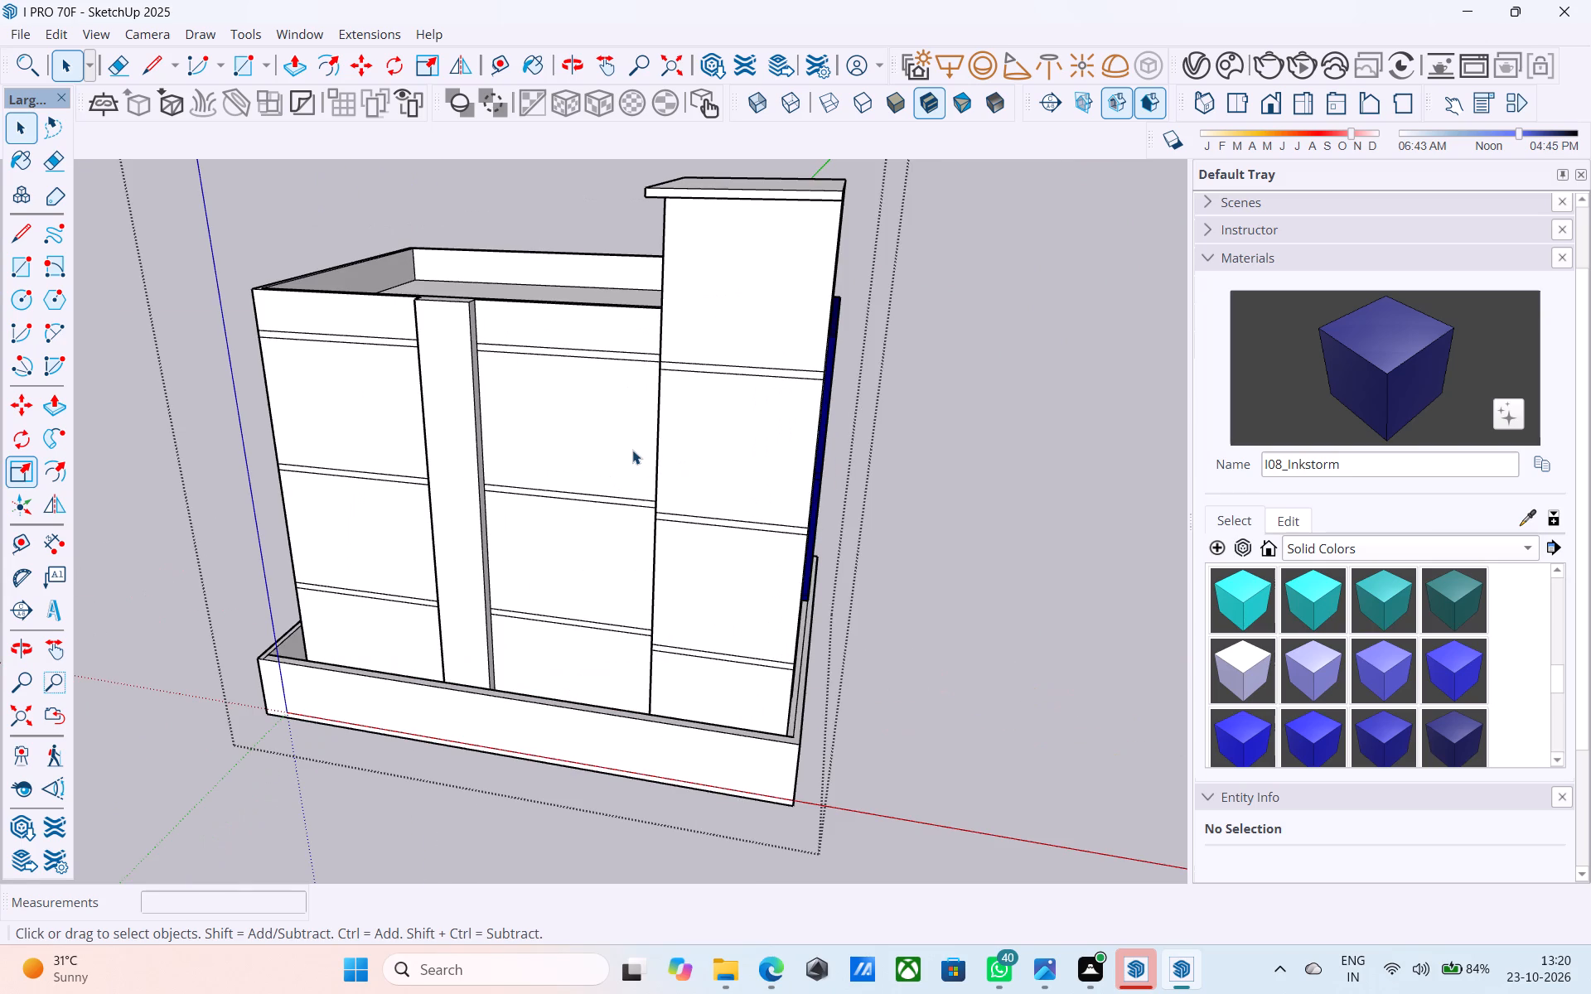
{"action": "scroll", "coordinate": [632, 450], "scroll_direction": "up", "scroll_amount": 4}
{"action": "middle_click_drag", "start_coordinate": [631, 448], "coordinate": [844, 492]}
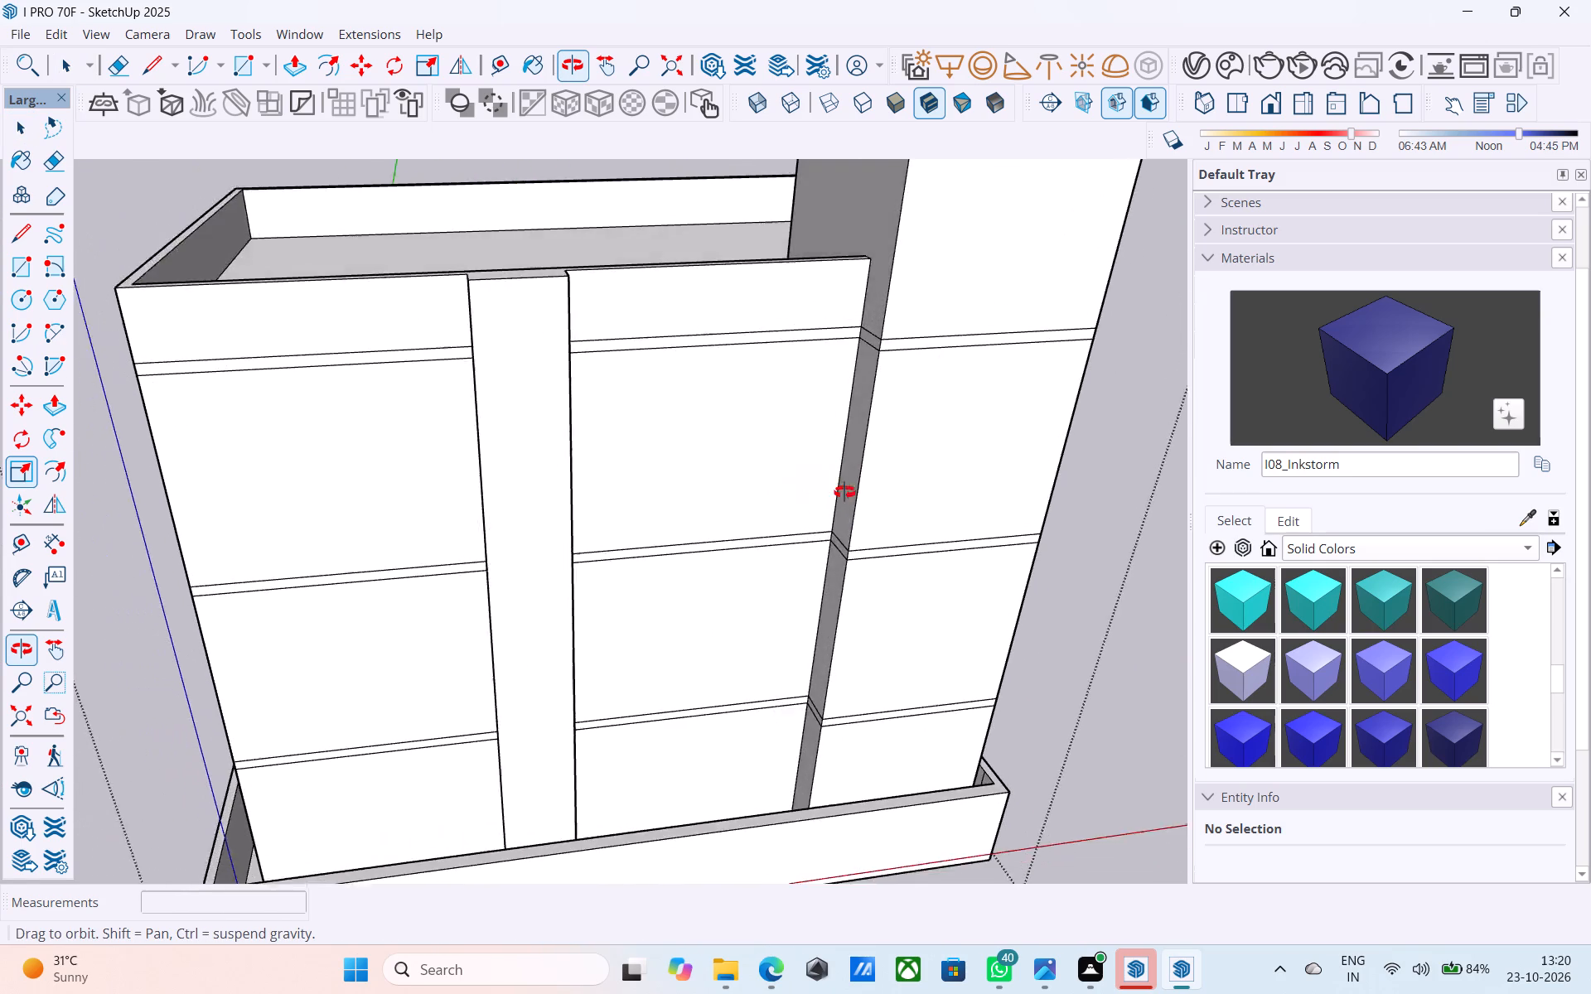
{"action": "middle_click_drag", "start_coordinate": [844, 492], "coordinate": [934, 574]}
{"action": "scroll", "coordinate": [860, 516], "scroll_direction": "up", "scroll_amount": 1}
{"action": "left_click", "coordinate": [799, 530]}
{"action": "key", "text": "f"}
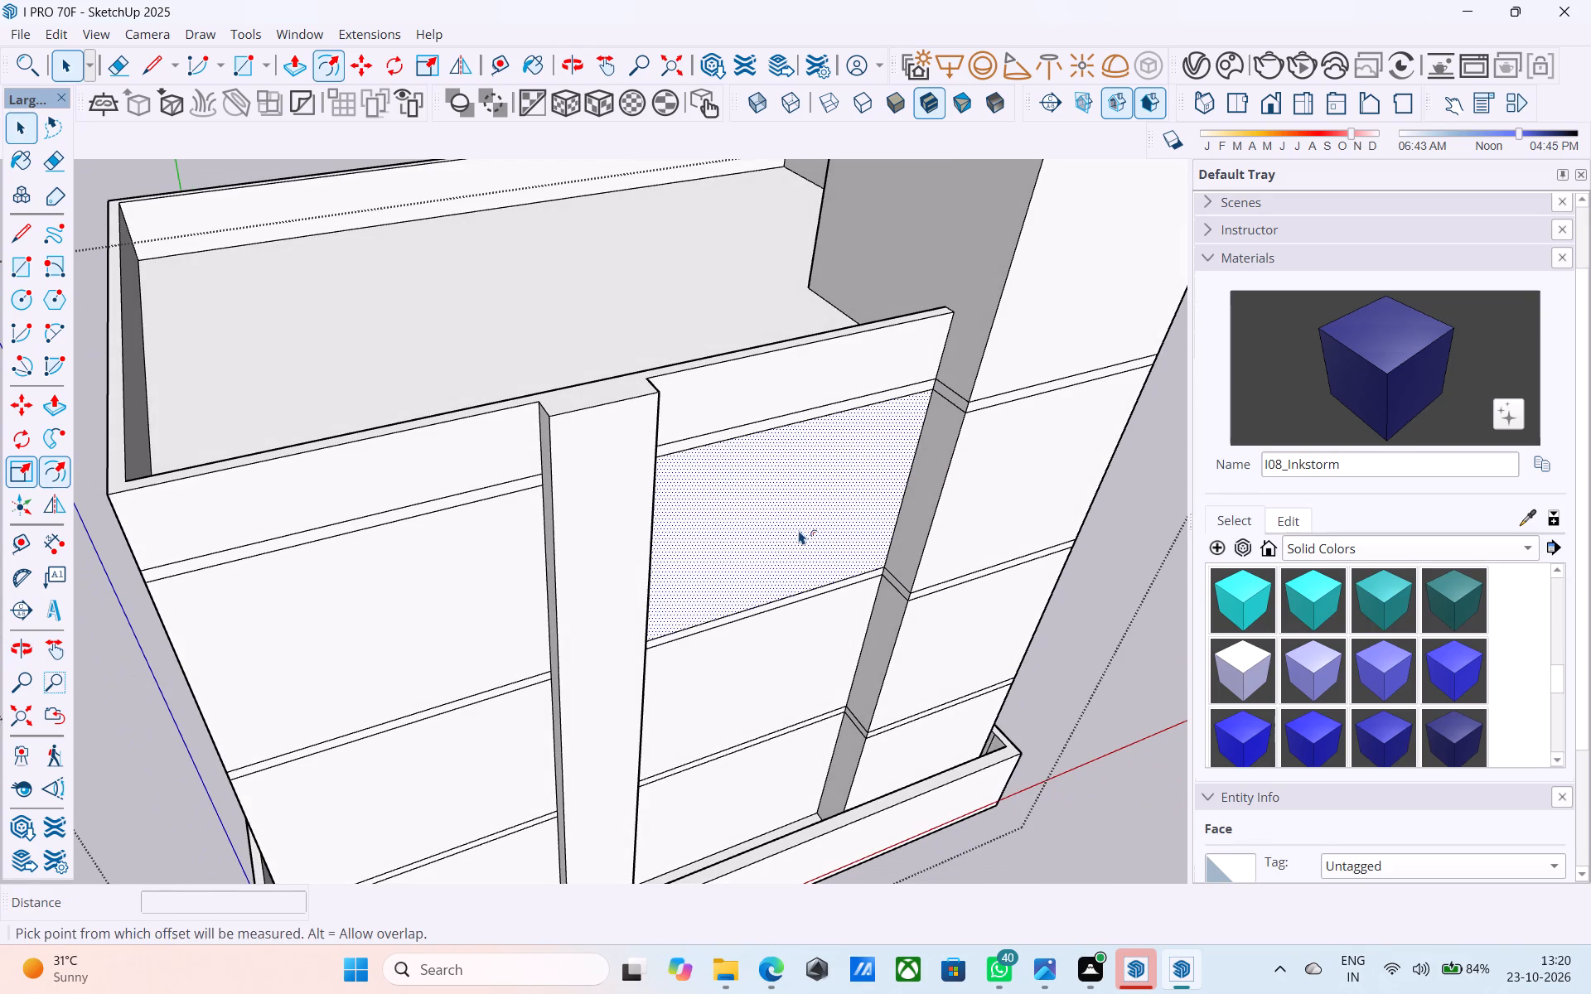
{"action": "left_click", "coordinate": [799, 530]}
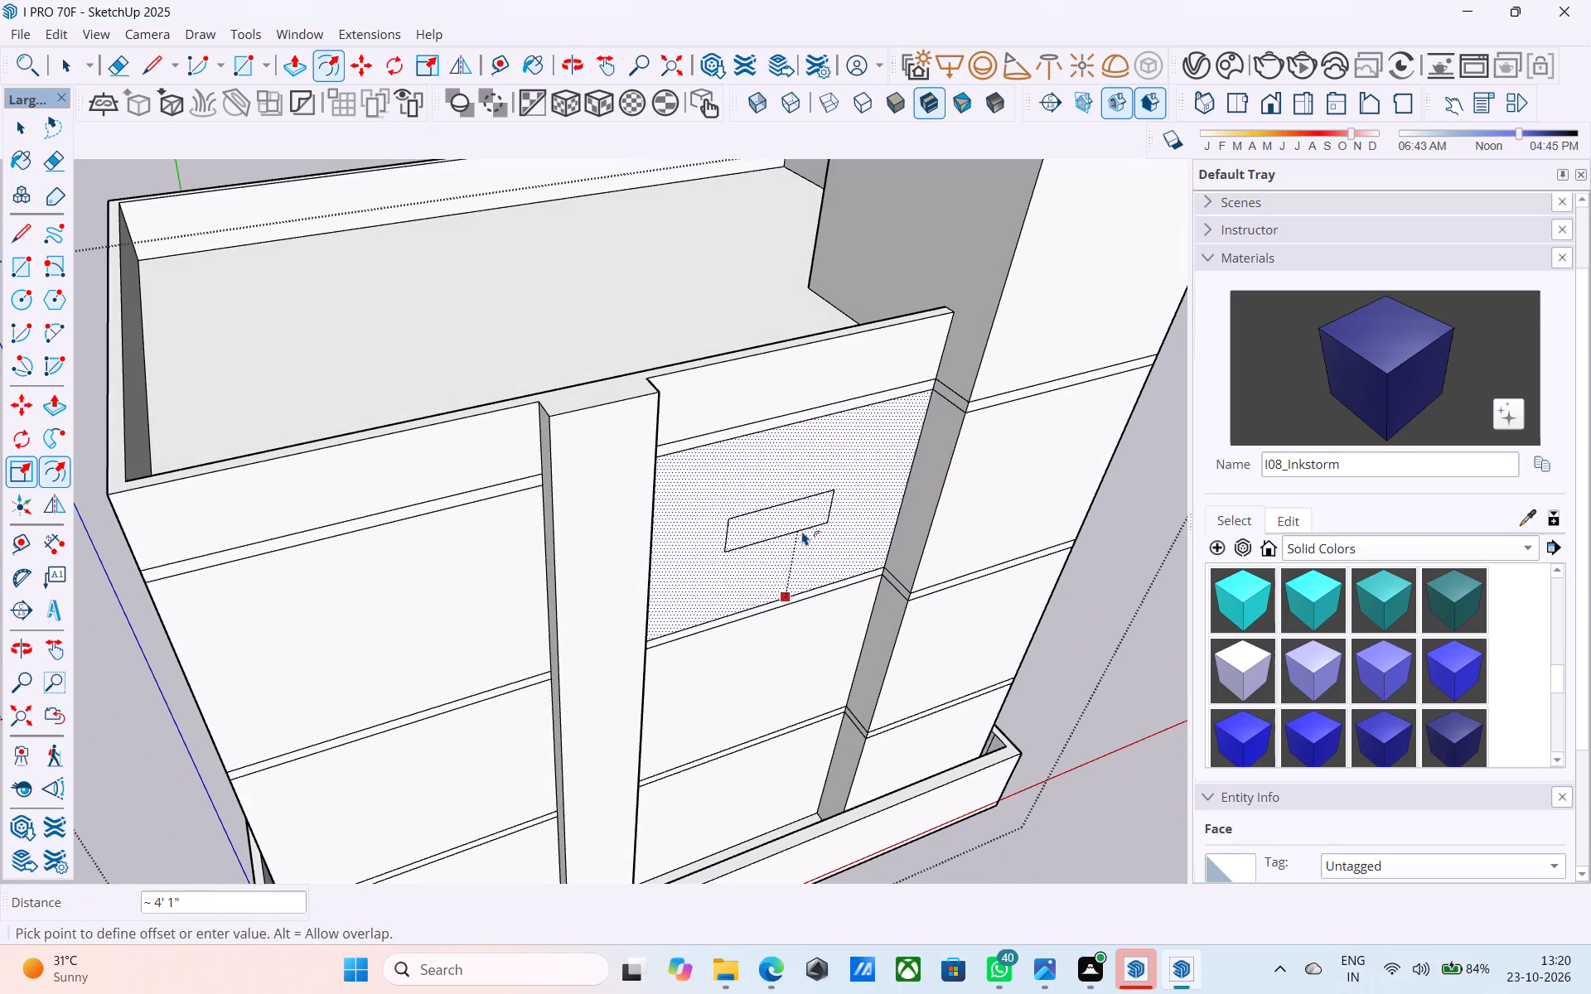
{"action": "type", "text": "1'"}
{"action": "key", "text": "Return"}
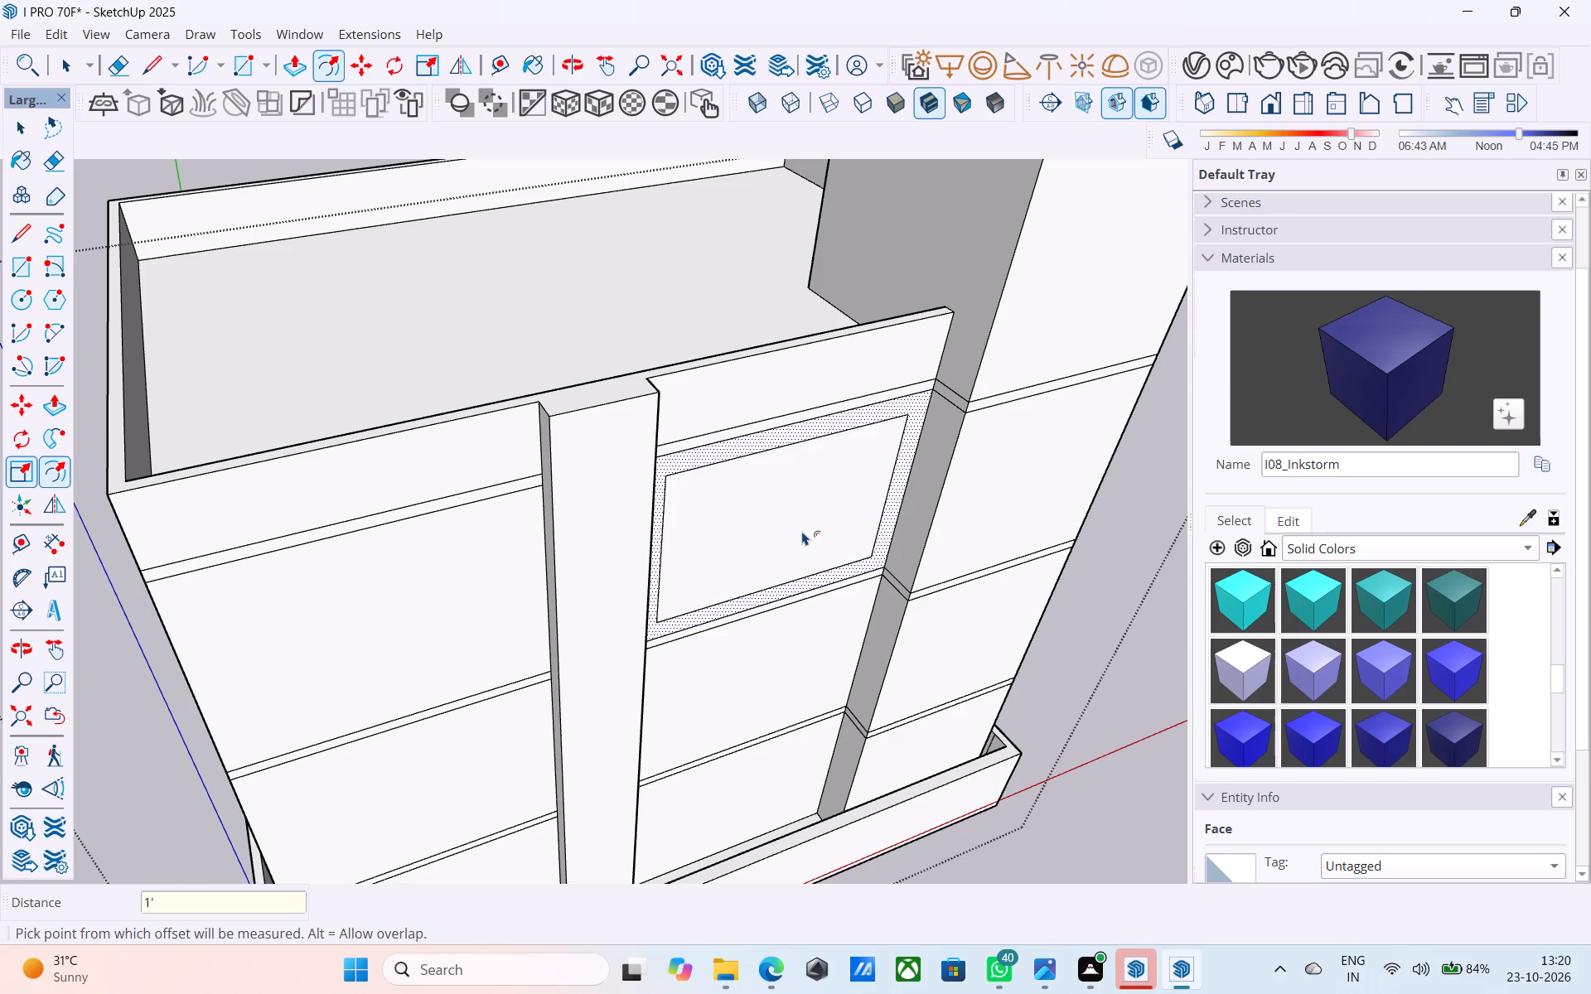
Offset the outline of the middle-floor wall panel between the vertical strip and the tower 1' inward.
{"action": "scroll", "coordinate": [552, 377], "scroll_direction": "down", "scroll_amount": 7}
{"action": "scroll", "coordinate": [649, 581], "scroll_direction": "up", "scroll_amount": 6}
{"action": "key", "text": "space"}
{"action": "left_click", "coordinate": [631, 548]}
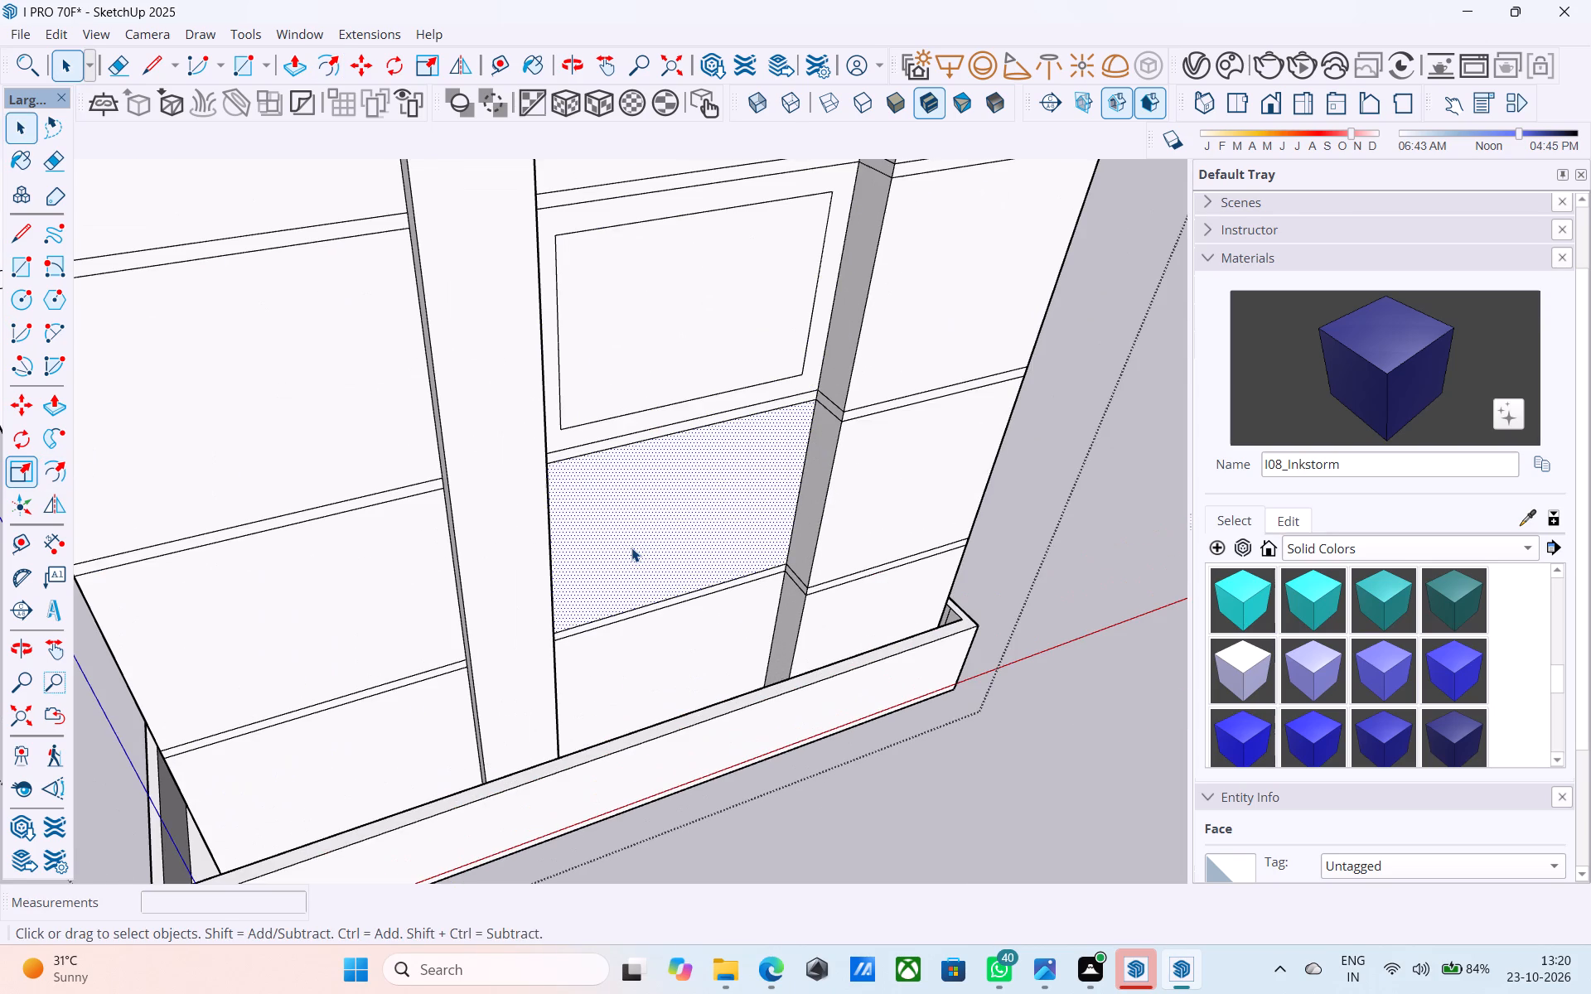
{"action": "key", "text": "f"}
{"action": "left_click", "coordinate": [631, 547]}
{"action": "type", "text": "1'"}
{"action": "key", "text": "Return"}
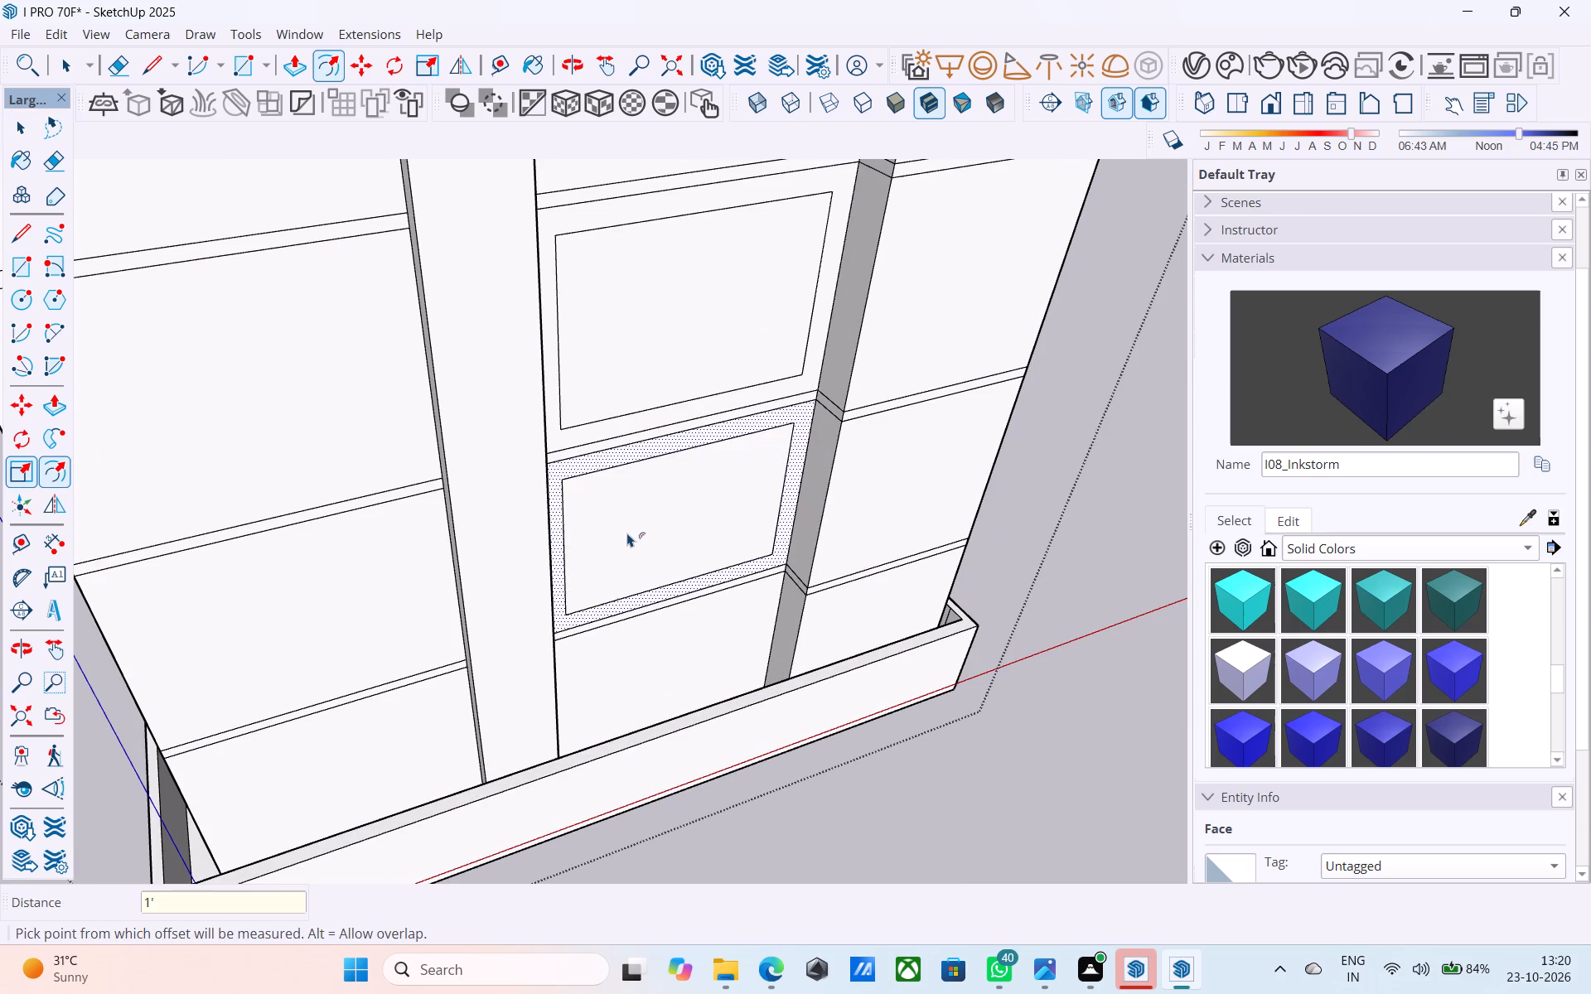
{"action": "scroll", "coordinate": [467, 466], "scroll_direction": "down", "scroll_amount": 7}
{"action": "middle_click_drag", "start_coordinate": [589, 572], "coordinate": [580, 538]}
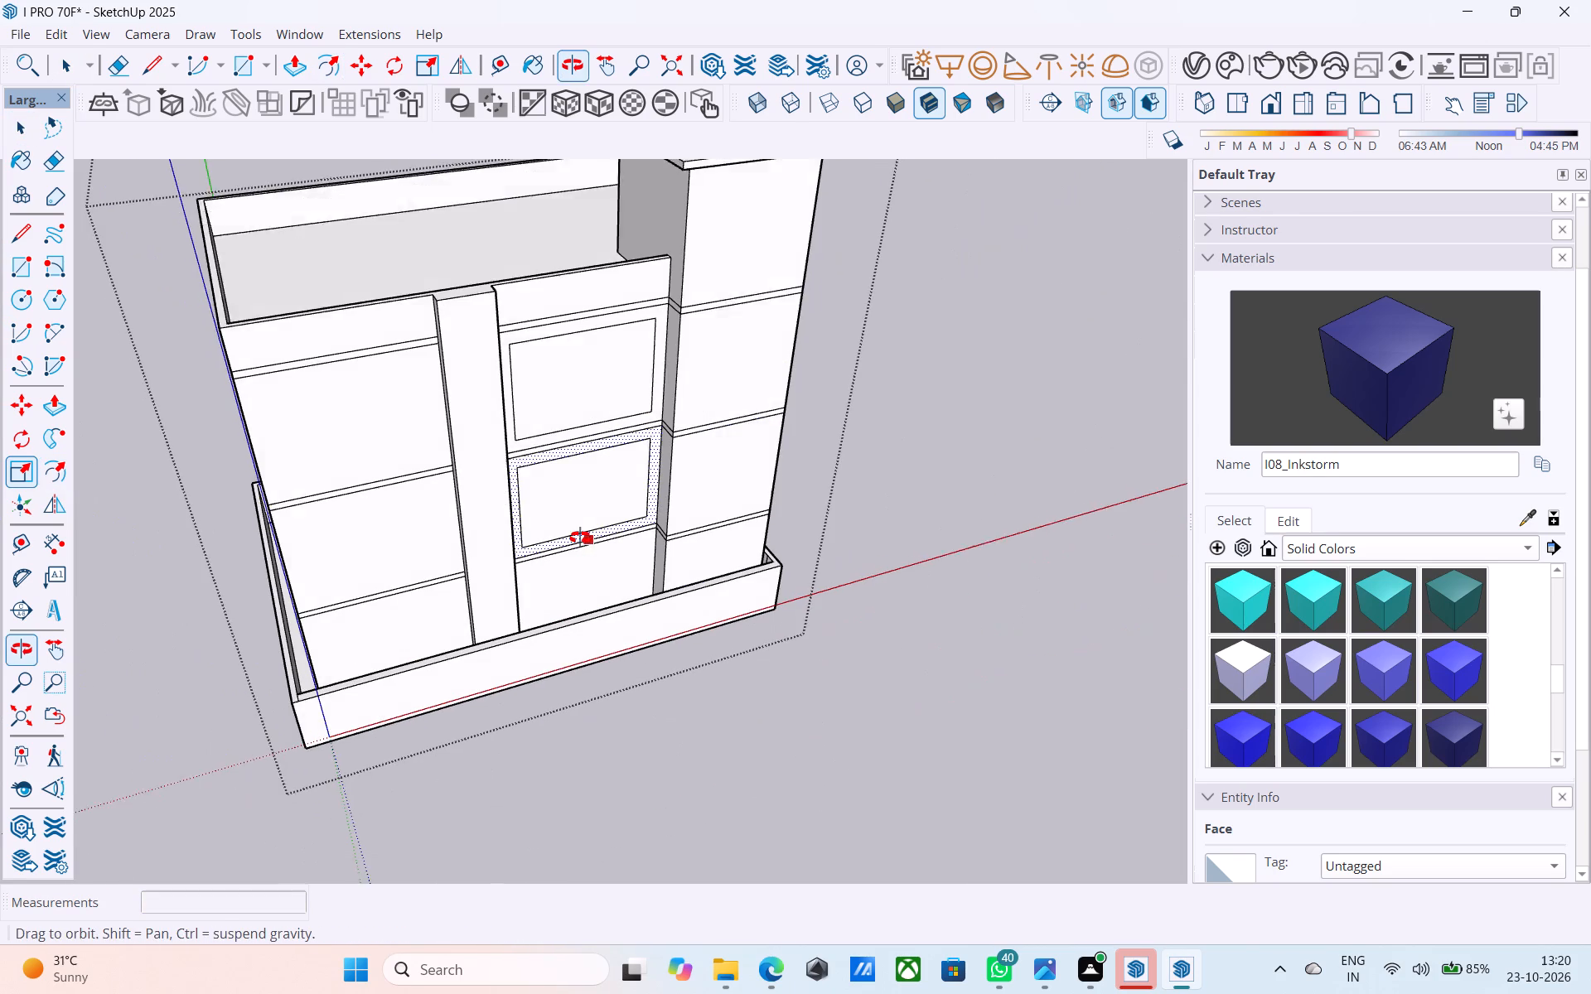
{"action": "middle_click_drag", "start_coordinate": [580, 538], "coordinate": [578, 528]}
Offset the outline of the lowest wall panel between the vertical strip and the tower 1' inward.
{"action": "key", "text": "space"}
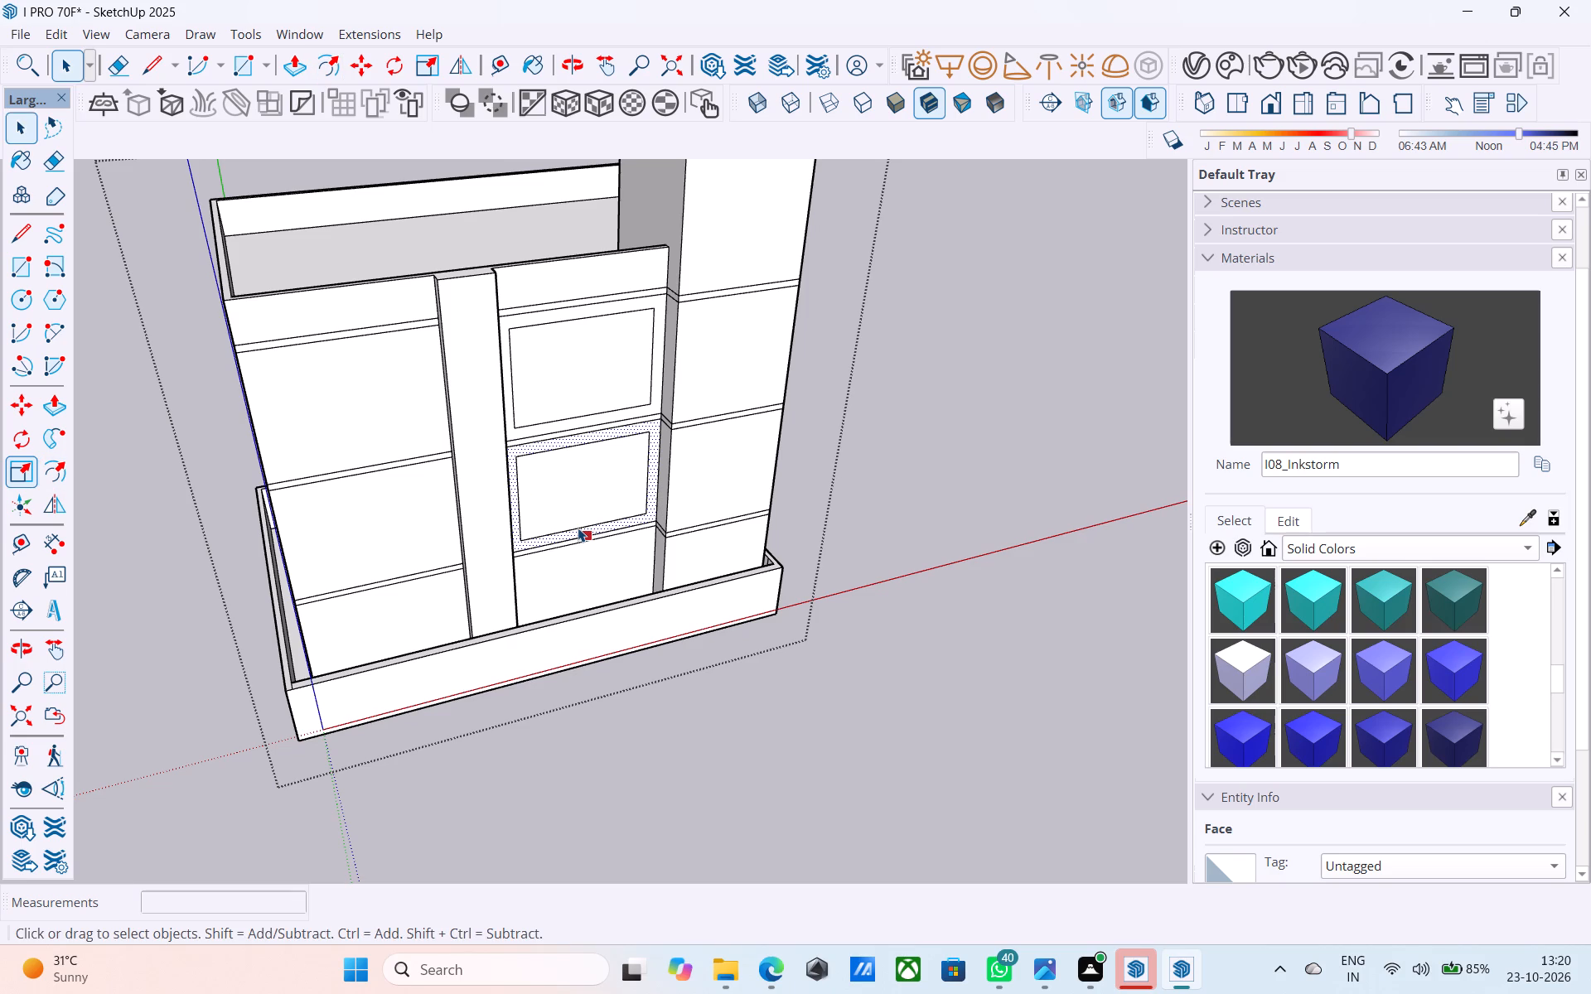
{"action": "scroll", "coordinate": [609, 588], "scroll_direction": "up", "scroll_amount": 5}
{"action": "left_click", "coordinate": [569, 558]}
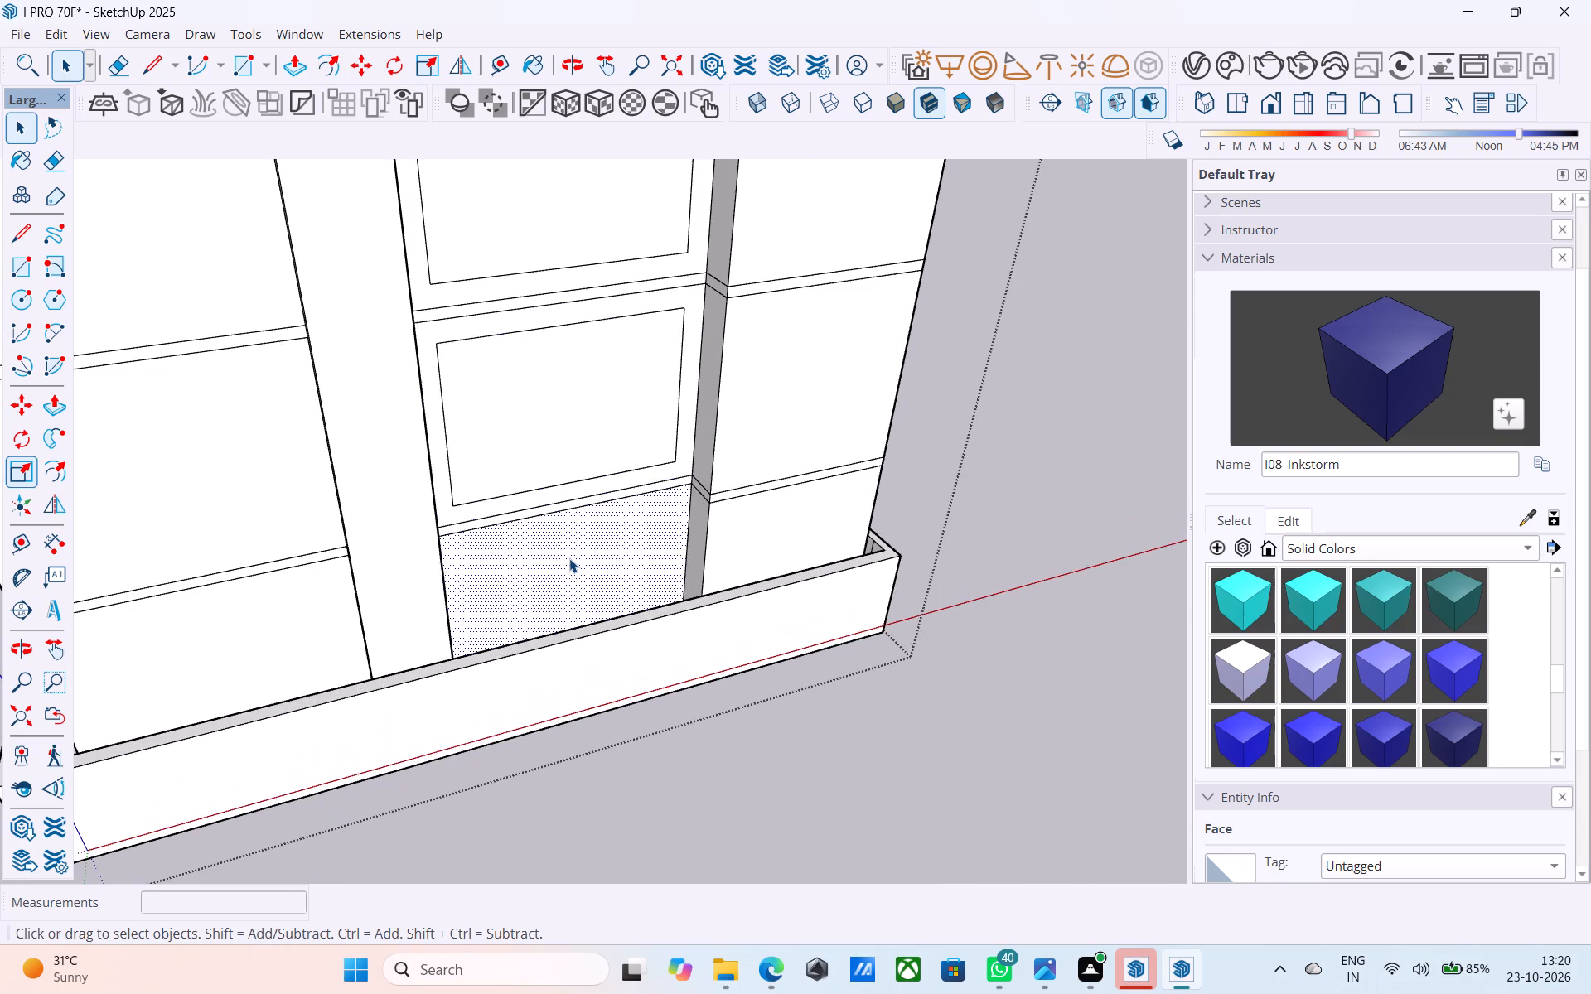
{"action": "scroll", "coordinate": [569, 558], "scroll_direction": "up", "scroll_amount": 4}
{"action": "key", "text": "f"}
{"action": "left_click", "coordinate": [569, 558]}
{"action": "type", "text": "1'"}
{"action": "key", "text": "Return"}
{"action": "key", "text": "c"}
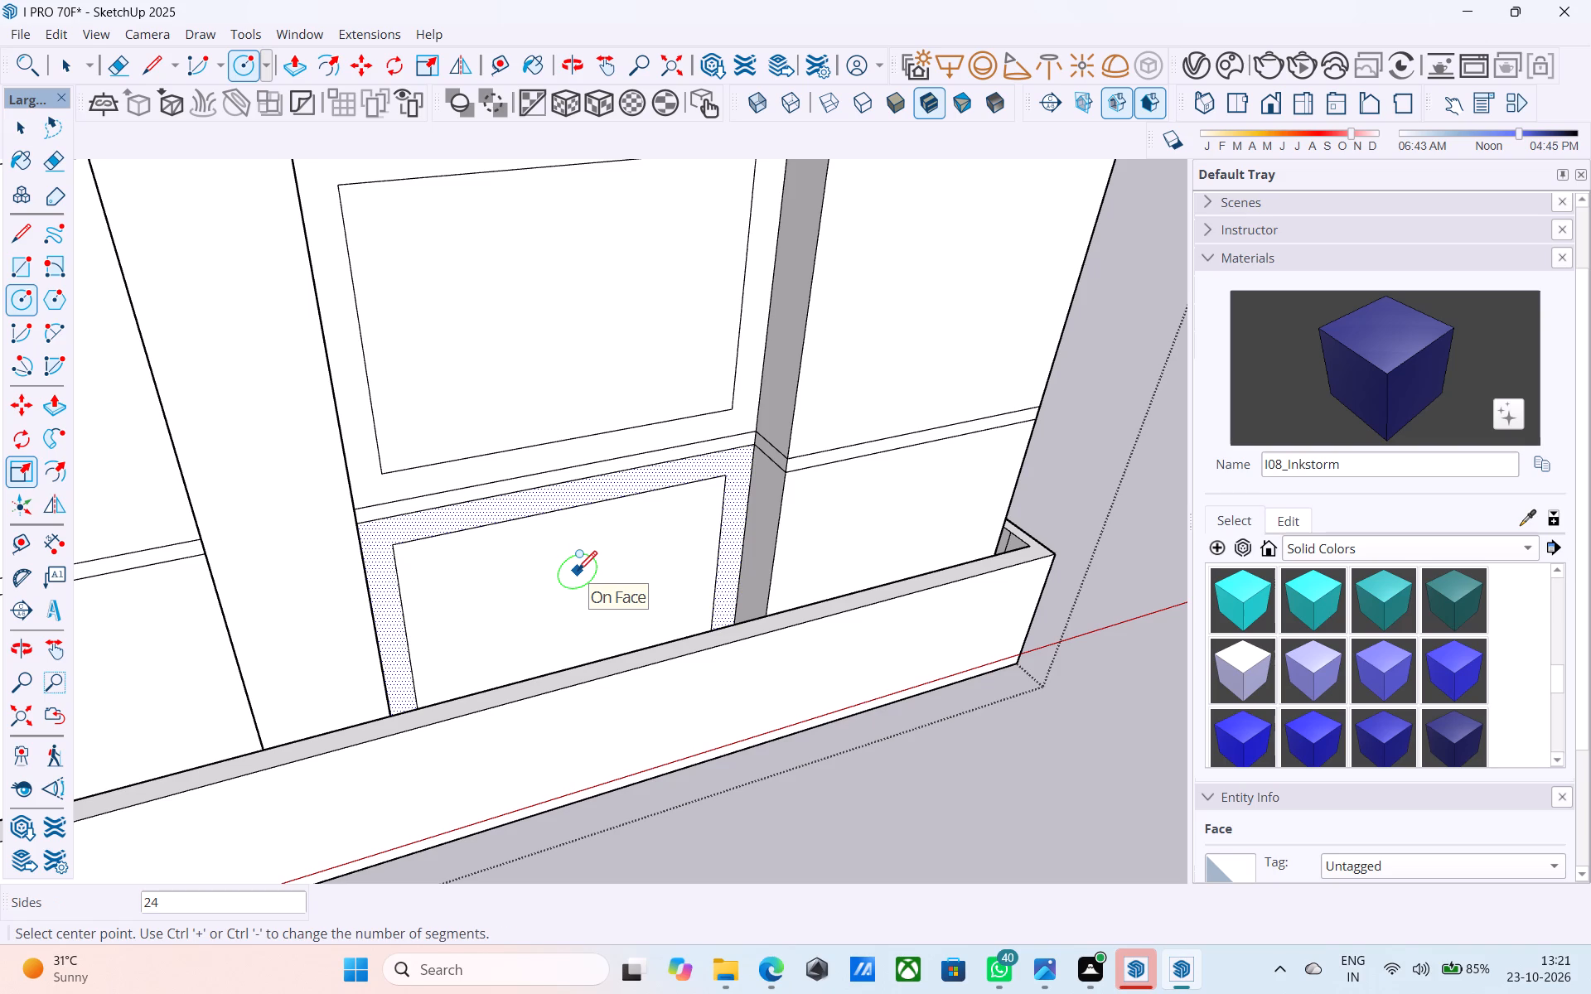
{"action": "key", "text": "space"}
Push the inner rectangles of the lowest, middle and top wall panels 6" inward to cut three window openings through the wall.
{"action": "scroll", "coordinate": [577, 570], "scroll_direction": "down", "scroll_amount": 8}
{"action": "scroll", "coordinate": [562, 562], "scroll_direction": "up", "scroll_amount": 7}
{"action": "left_click", "coordinate": [566, 570]}
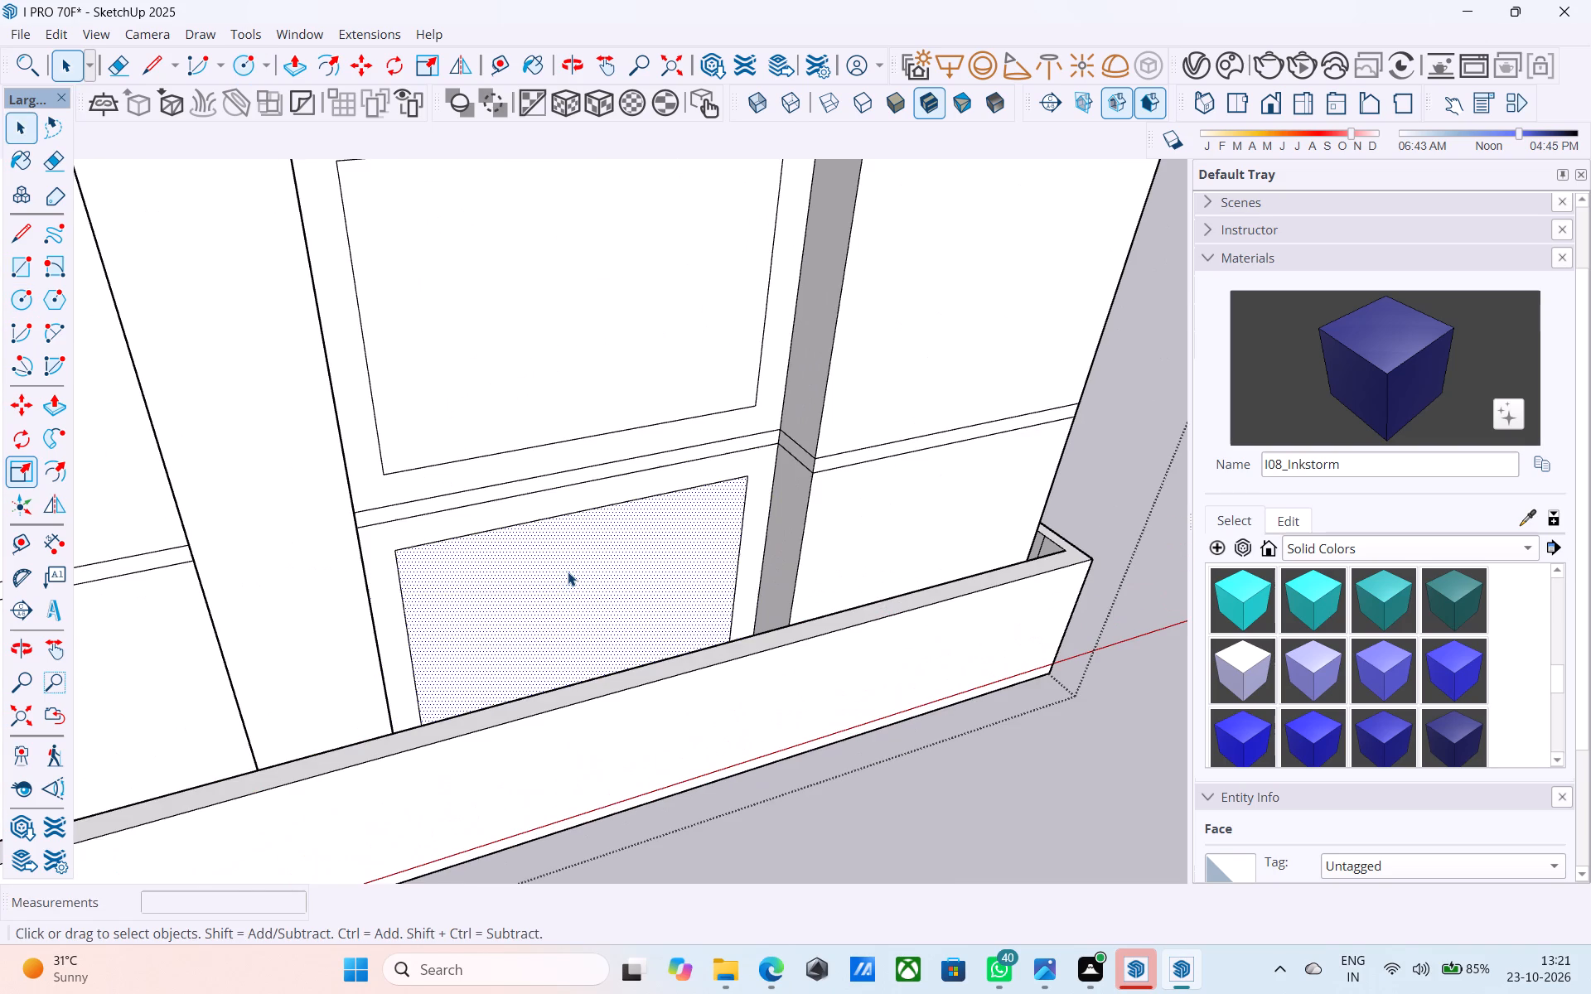
{"action": "key", "text": "p"}
{"action": "left_click", "coordinate": [560, 575]}
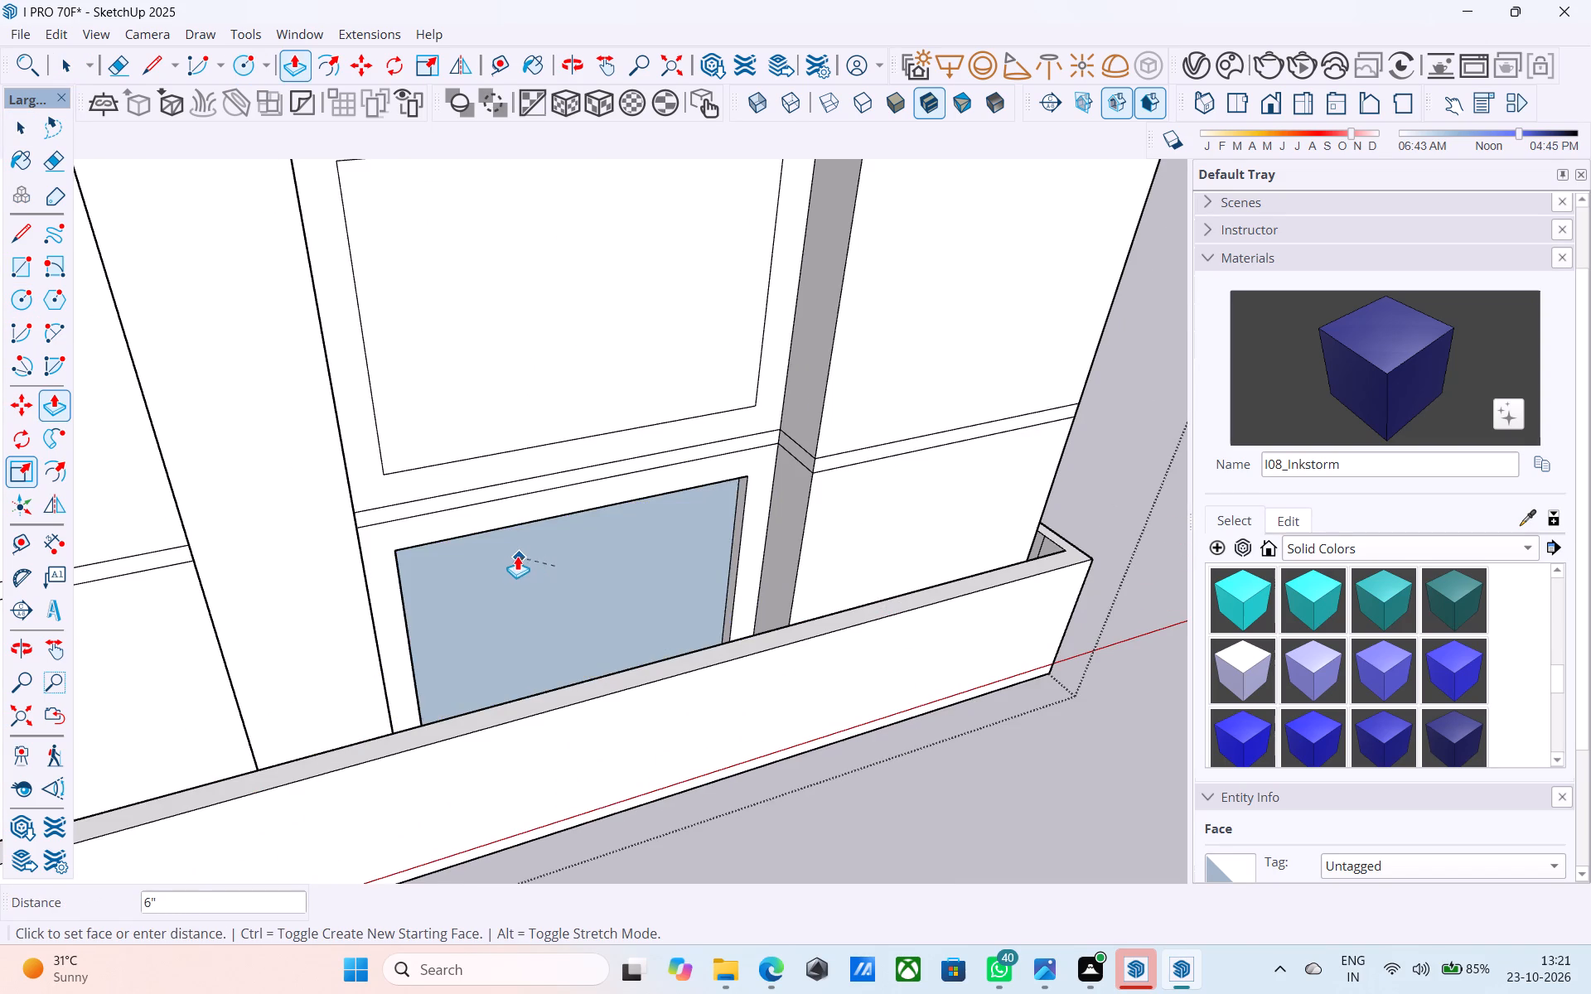
{"action": "scroll", "coordinate": [516, 556], "scroll_direction": "up", "scroll_amount": 5}
{"action": "left_click", "coordinate": [516, 556]}
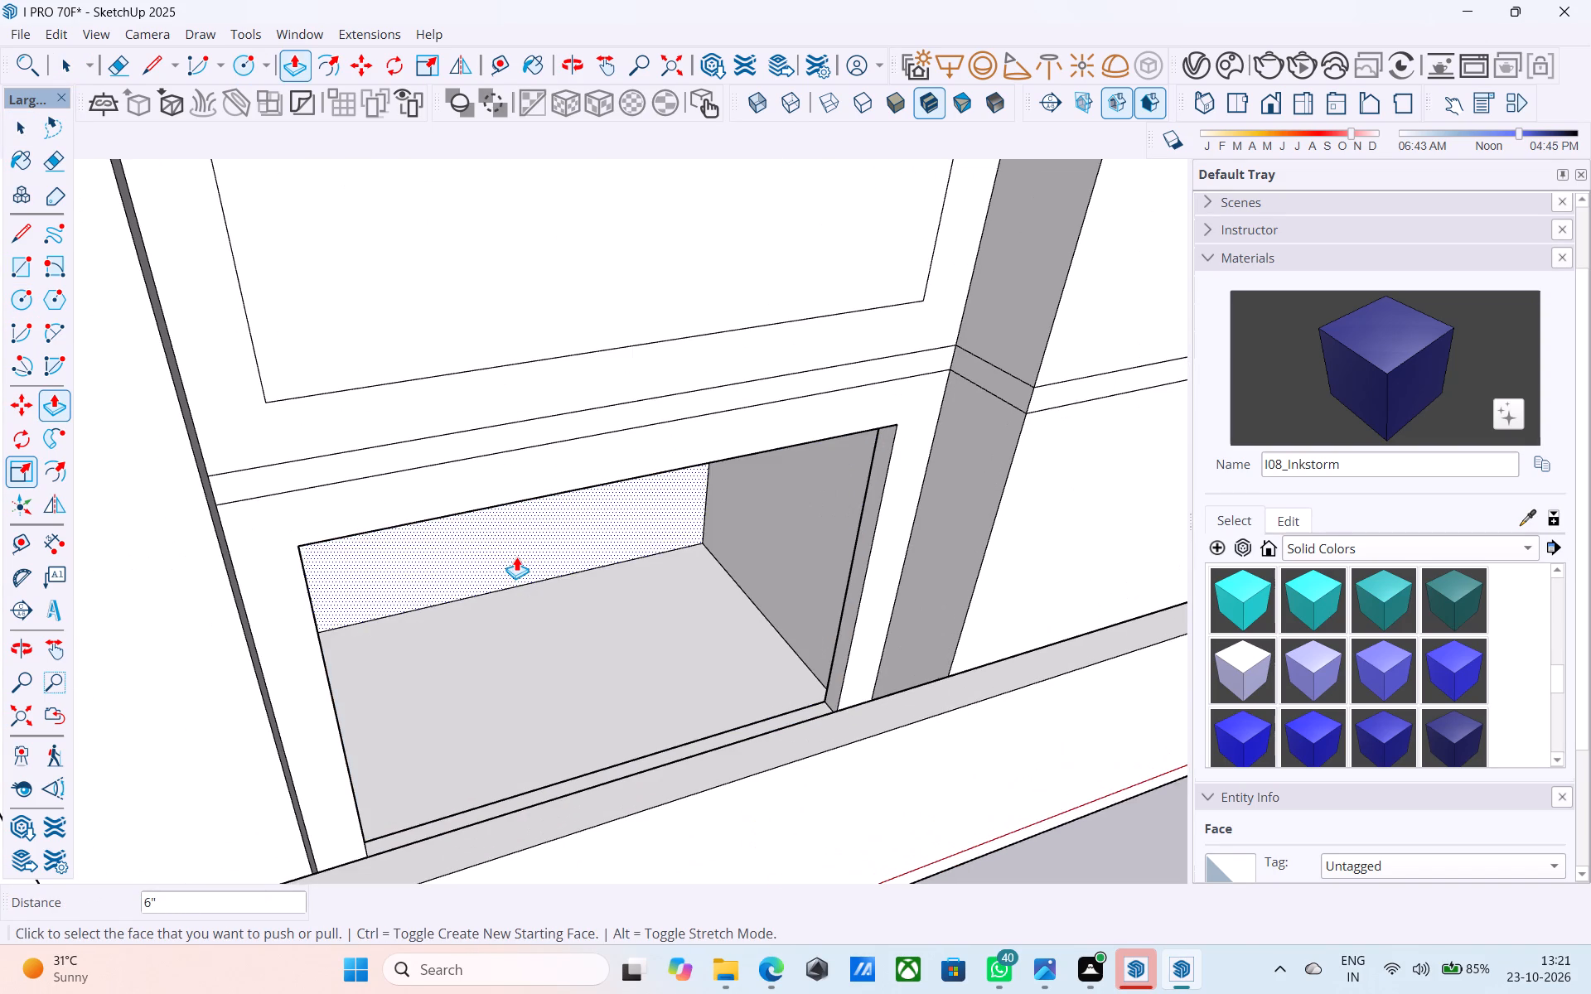
{"action": "scroll", "coordinate": [523, 562], "scroll_direction": "down", "scroll_amount": 11}
{"action": "double_click", "coordinate": [557, 427]}
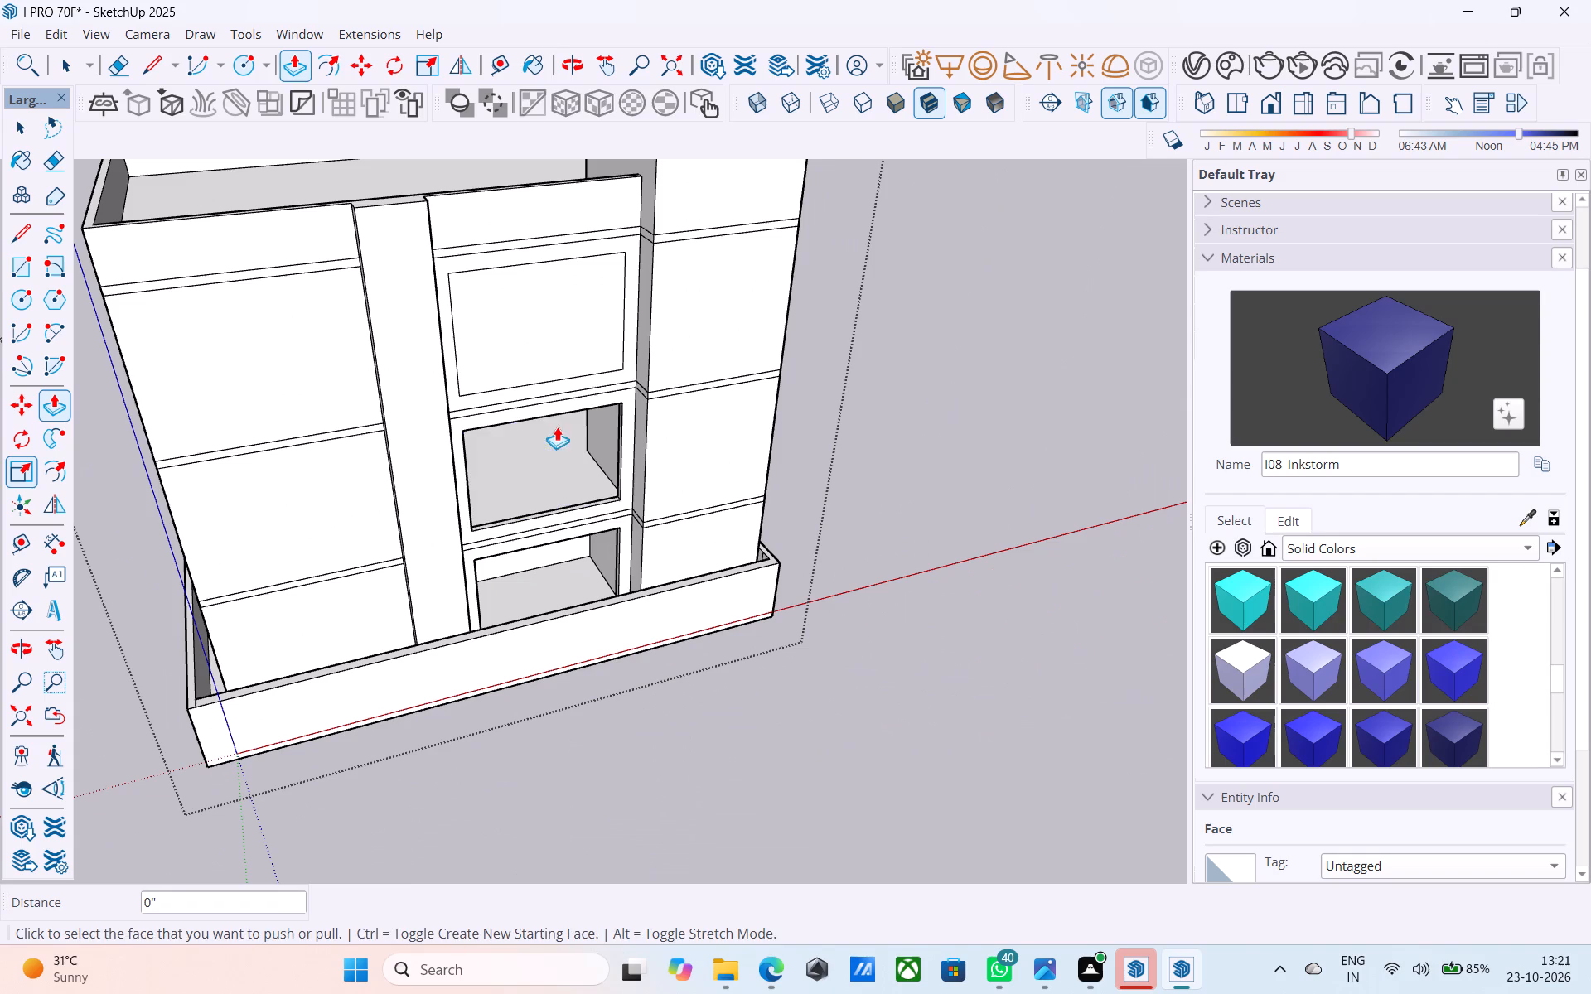
{"action": "double_click", "coordinate": [557, 328]}
Examine the three window openings and their side margins towards the vertical strip and the tower from both directions.
{"action": "middle_click_drag", "start_coordinate": [554, 357], "coordinate": [613, 433]}
{"action": "scroll", "coordinate": [578, 411], "scroll_direction": "up", "scroll_amount": 11}
{"action": "scroll", "coordinate": [521, 376], "scroll_direction": "down", "scroll_amount": 5}
{"action": "key", "text": "space"}
{"action": "middle_click_drag", "start_coordinate": [542, 408], "coordinate": [651, 596]}
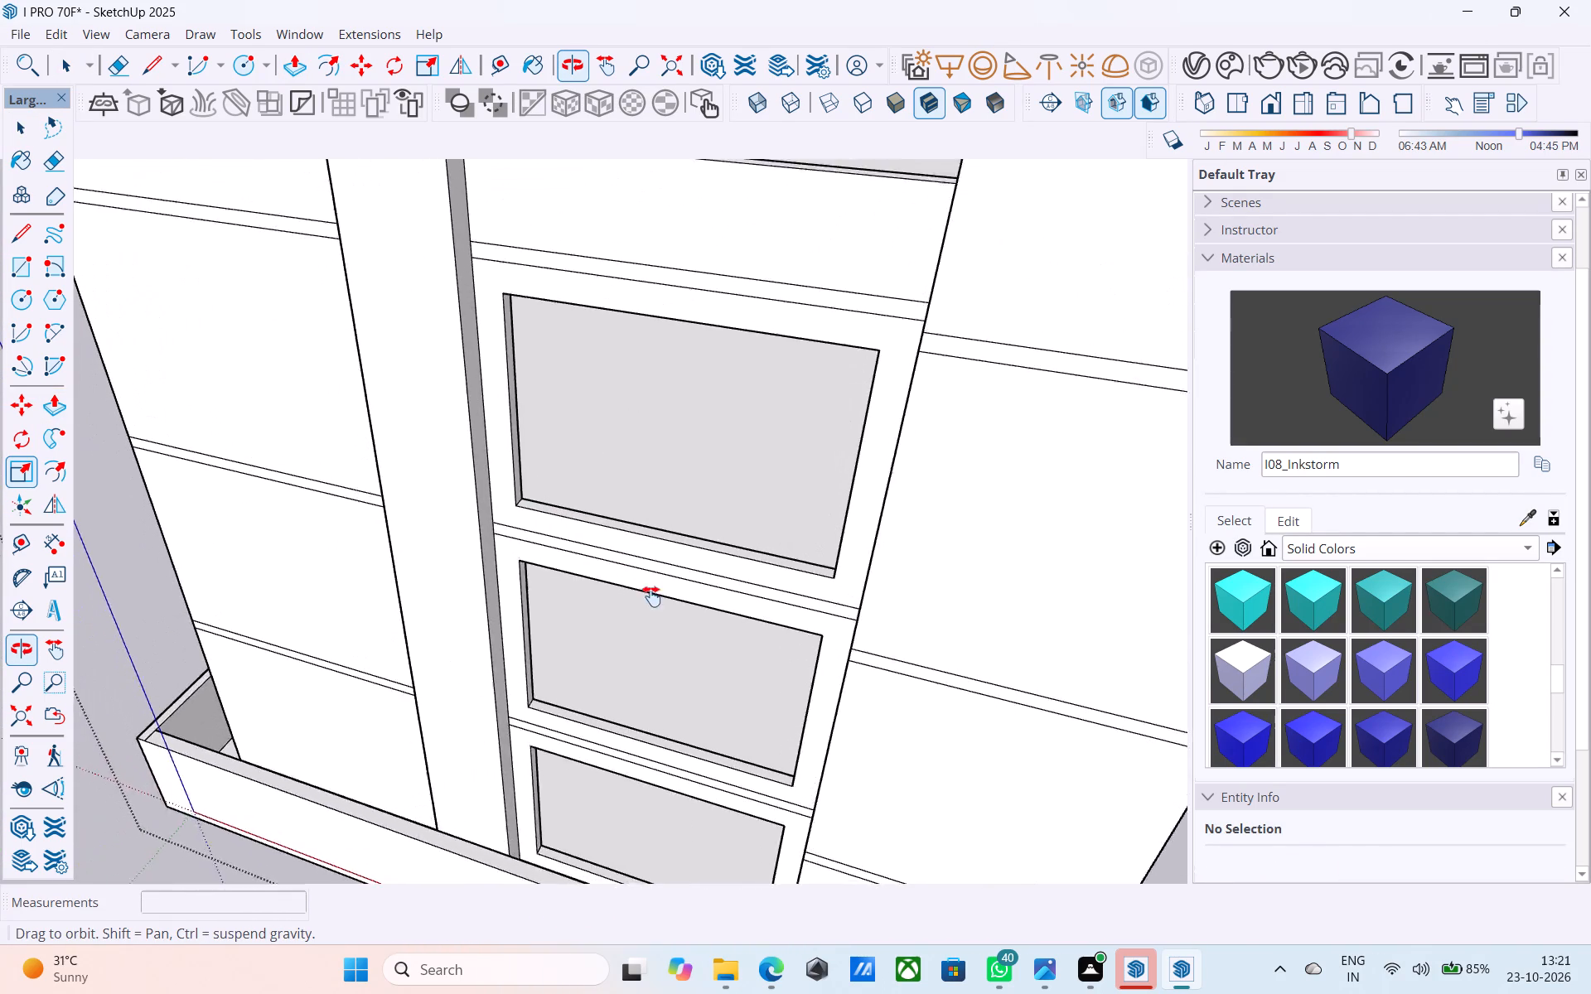
{"action": "middle_click_drag", "start_coordinate": [651, 596], "coordinate": [695, 669]}
{"action": "middle_click_drag", "start_coordinate": [671, 588], "coordinate": [654, 570]}
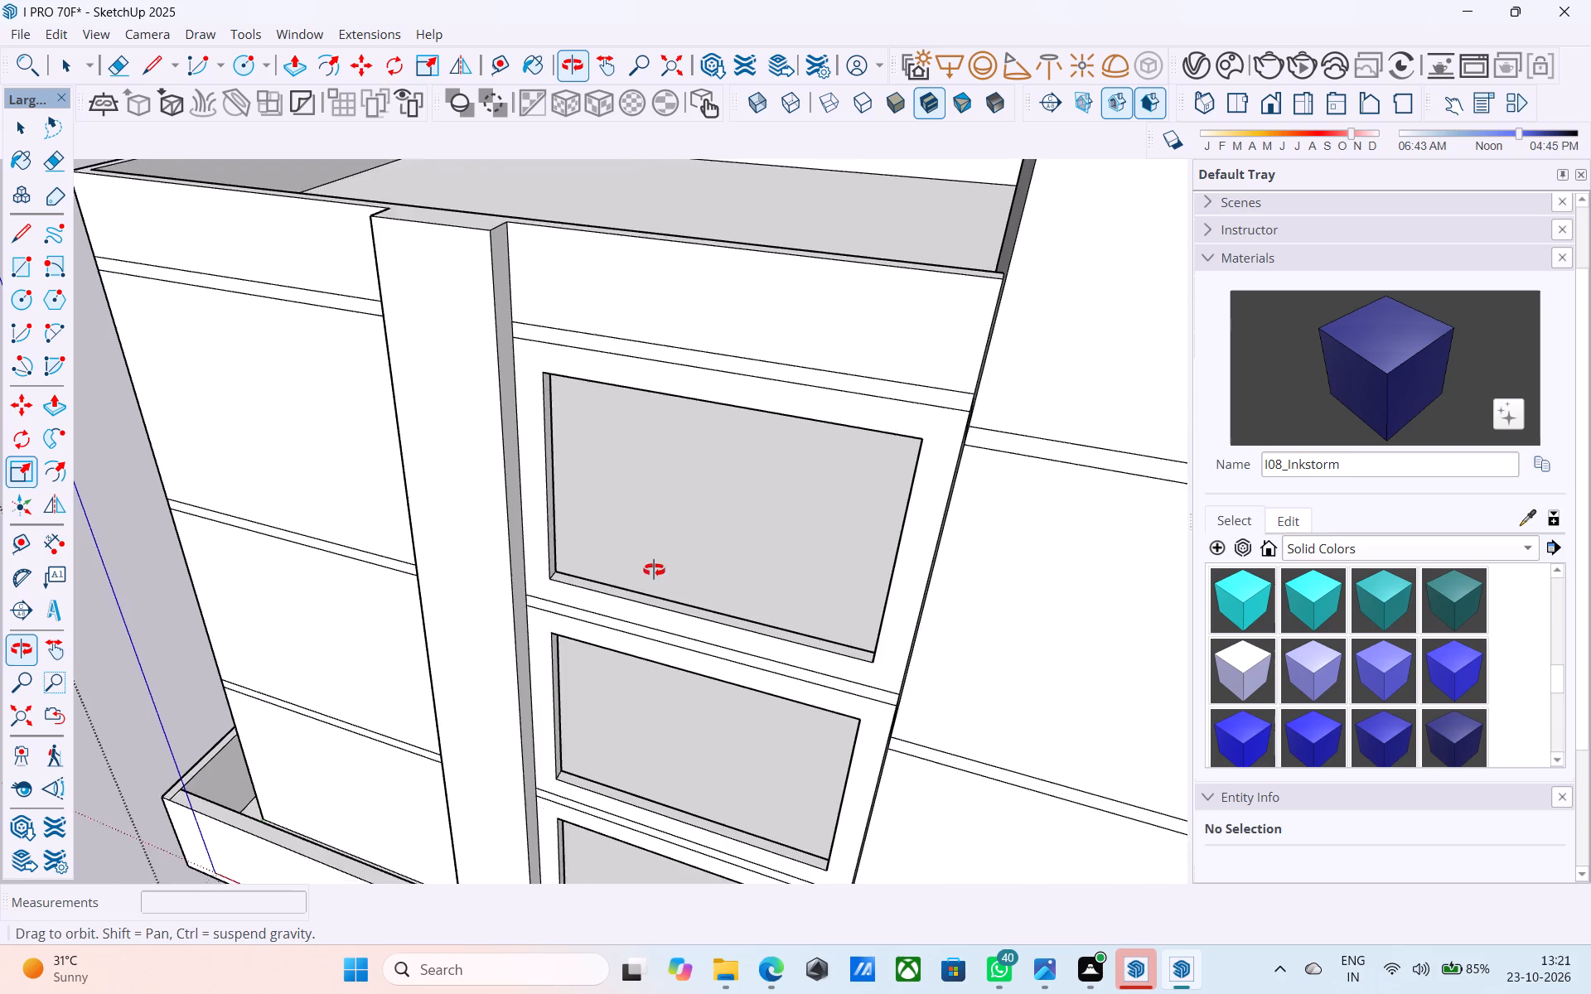
{"action": "middle_click_drag", "start_coordinate": [654, 570], "coordinate": [627, 504]}
{"action": "middle_click_drag", "start_coordinate": [612, 485], "coordinate": [599, 456]}
{"action": "scroll", "coordinate": [491, 428], "scroll_direction": "up", "scroll_amount": 3}
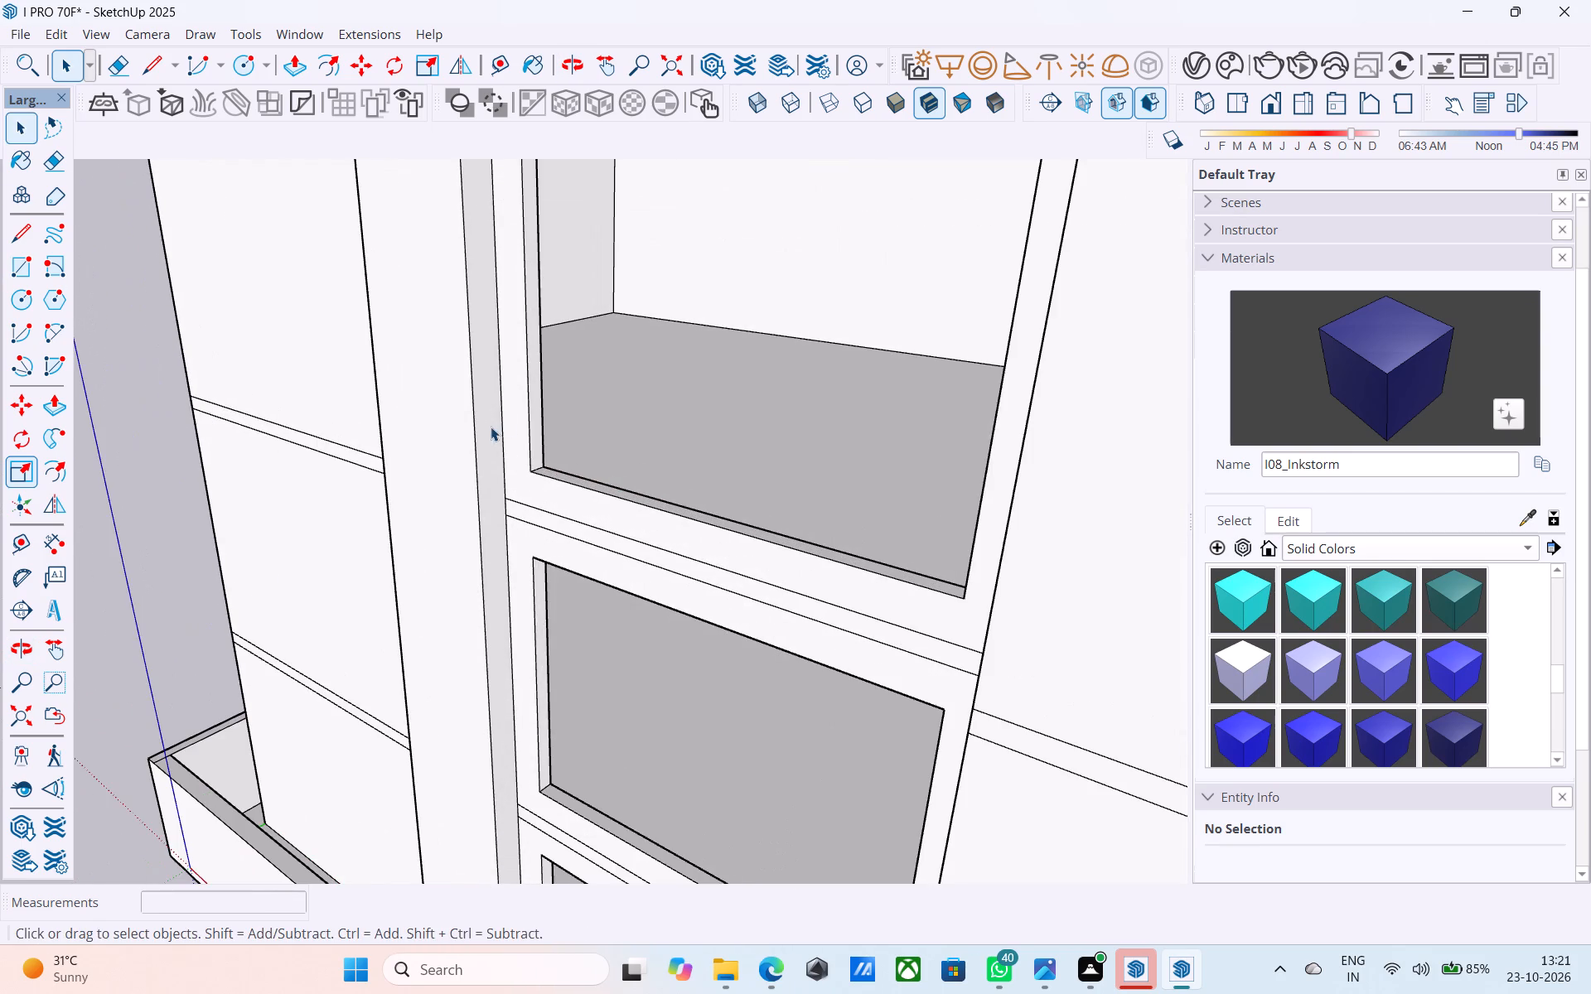
{"action": "middle_click_drag", "start_coordinate": [575, 448], "coordinate": [641, 499], "text": "shift"}
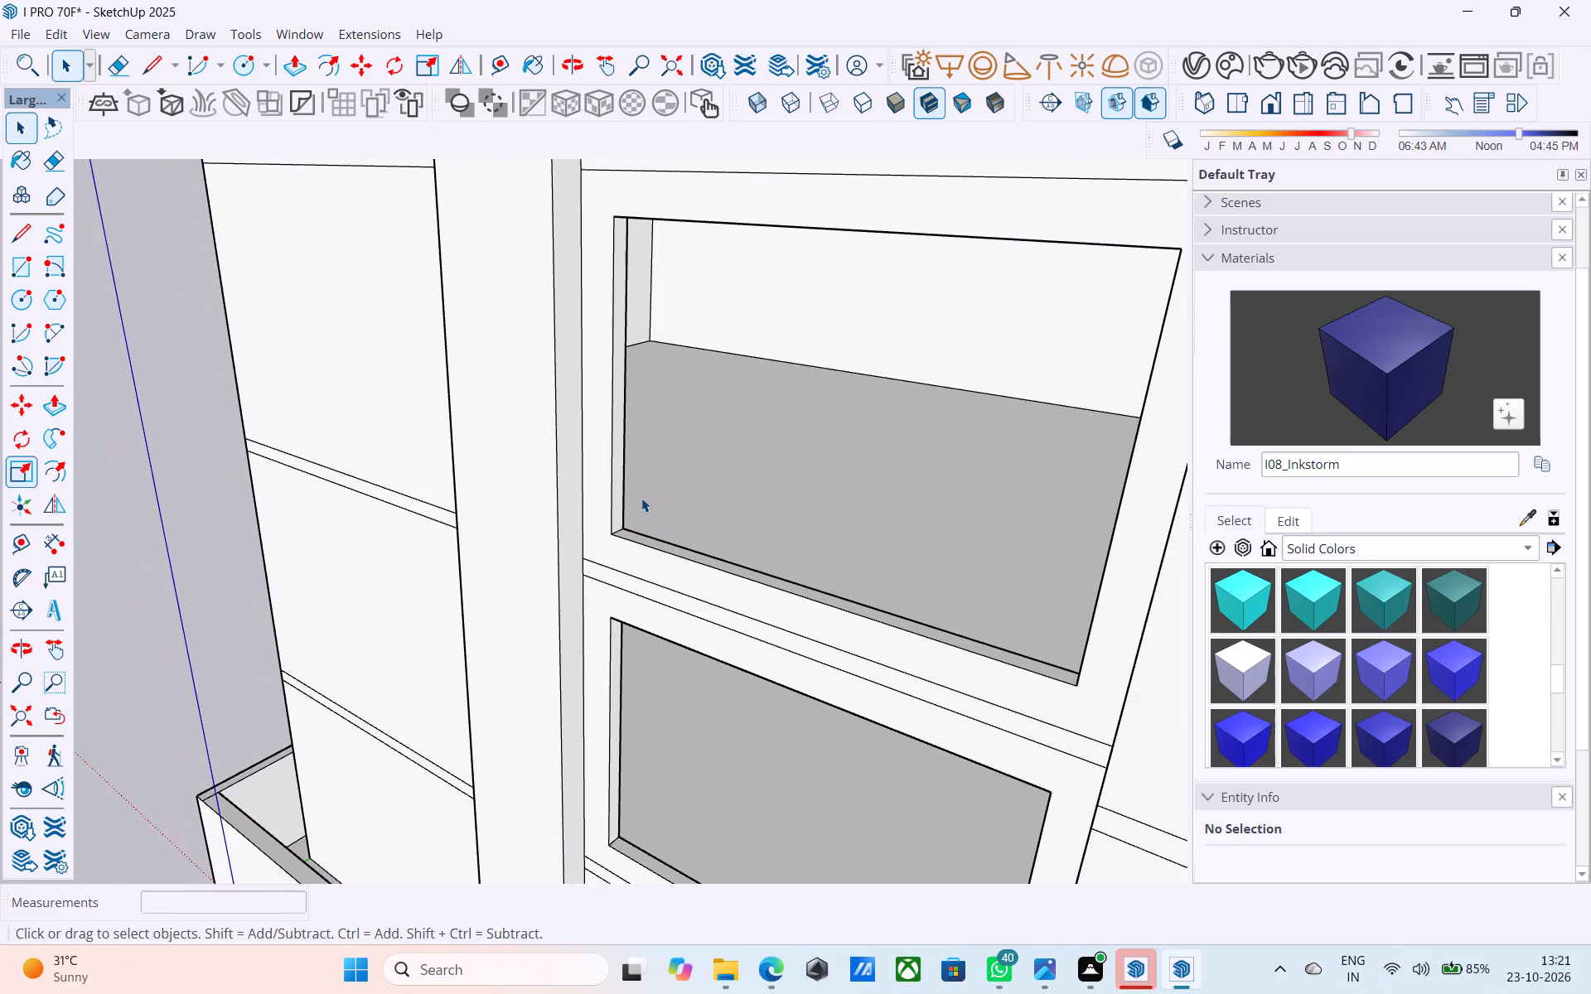
{"action": "middle_click_drag", "start_coordinate": [641, 495], "coordinate": [664, 495]}
{"action": "scroll", "coordinate": [535, 470], "scroll_direction": "down", "scroll_amount": 3}
{"action": "scroll", "coordinate": [534, 470], "scroll_direction": "up", "scroll_amount": 1}
{"action": "scroll", "coordinate": [534, 470], "scroll_direction": "down", "scroll_amount": 2}
{"action": "middle_click_drag", "start_coordinate": [539, 482], "coordinate": [605, 486]}
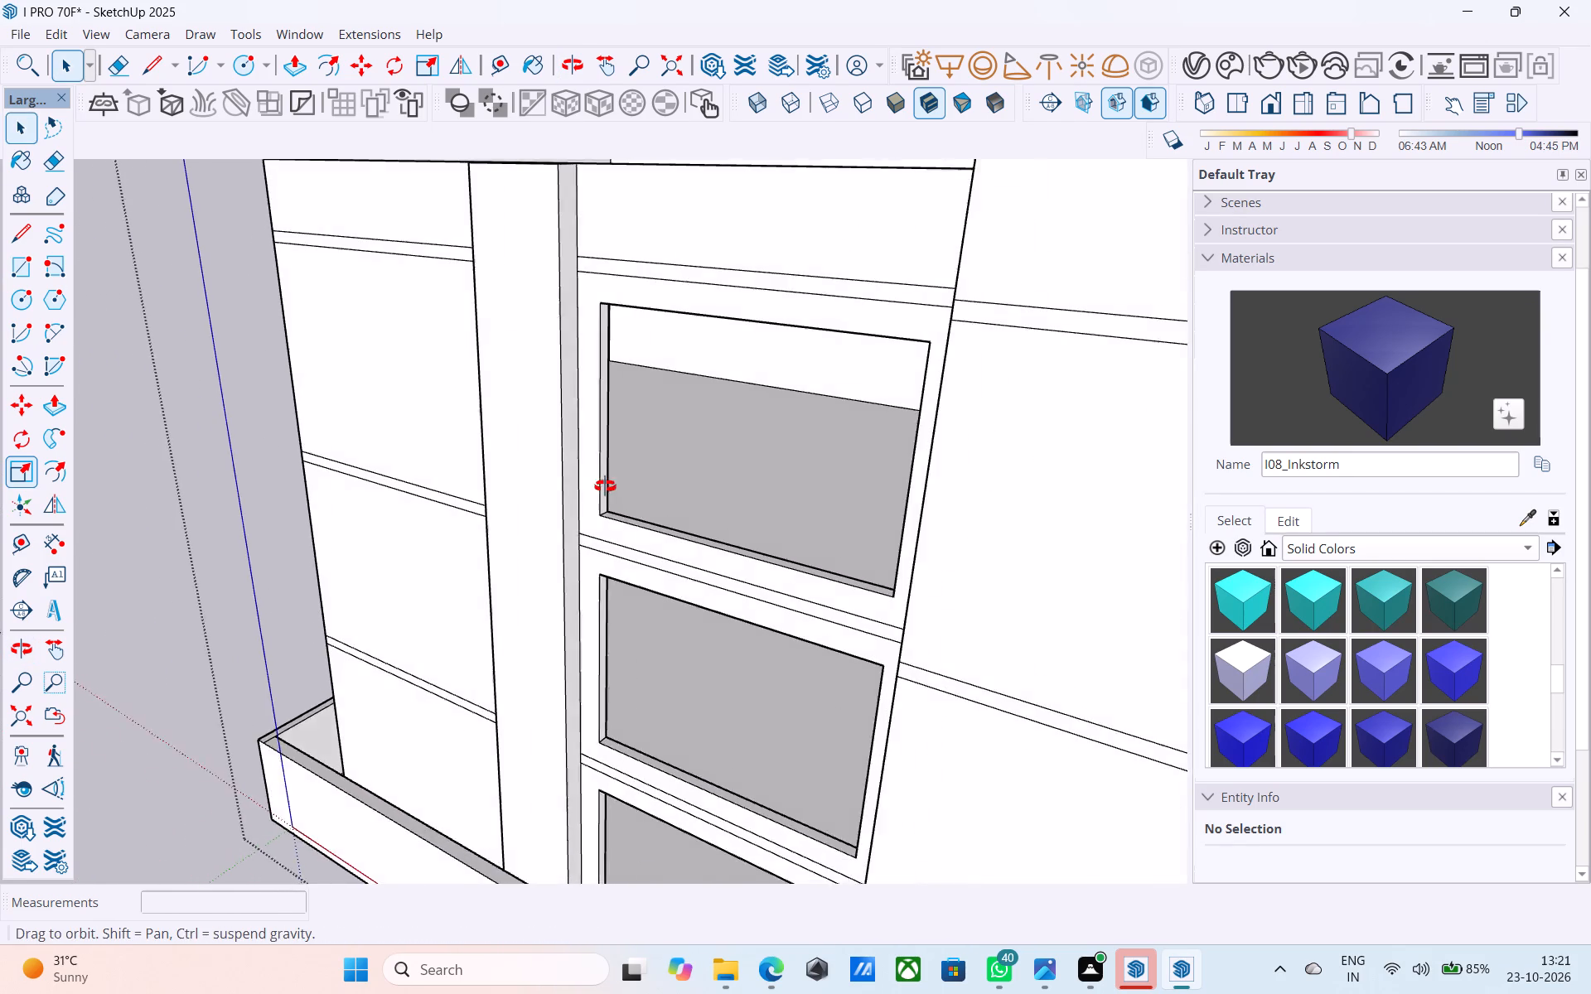
{"action": "middle_click_drag", "start_coordinate": [605, 486], "coordinate": [684, 486]}
{"action": "scroll", "coordinate": [387, 437], "scroll_direction": "down", "scroll_amount": 4}
{"action": "middle_click_drag", "start_coordinate": [699, 454], "coordinate": [837, 457]}
{"action": "scroll", "coordinate": [989, 407], "scroll_direction": "up", "scroll_amount": 5}
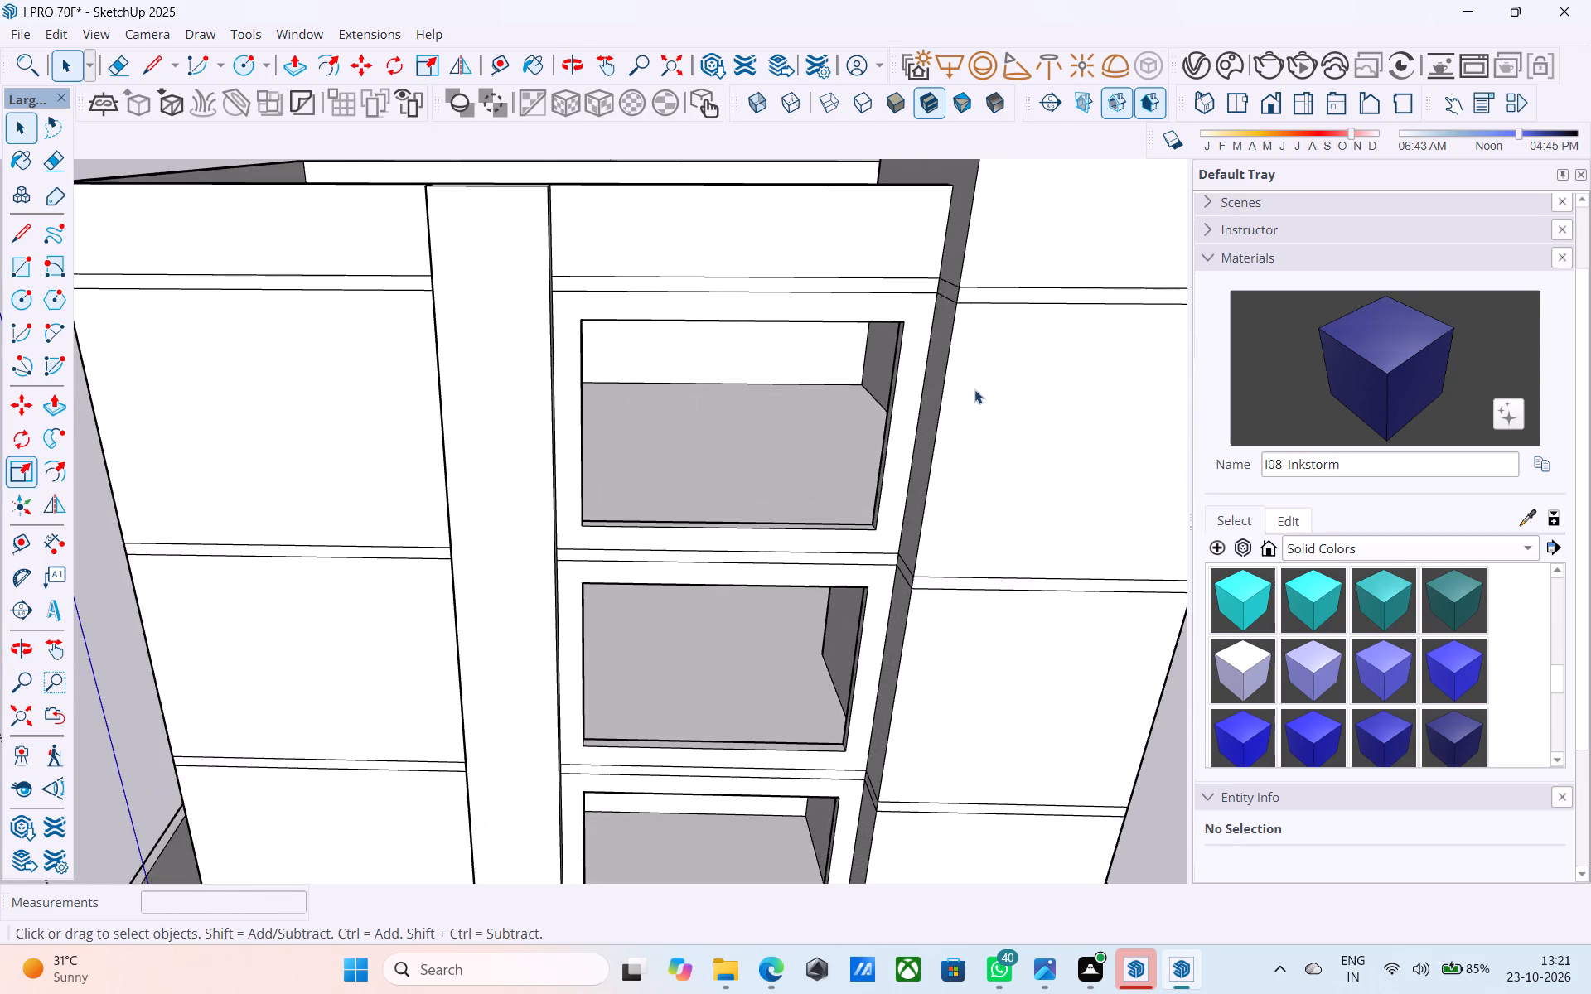
Push the top opening's tower-side jamb 1' outward so the opening reaches the tower wall.
{"action": "middle_click_drag", "start_coordinate": [974, 389], "coordinate": [1298, 411]}
{"action": "scroll", "coordinate": [839, 400], "scroll_direction": "up", "scroll_amount": 4}
{"action": "left_click", "coordinate": [808, 367]}
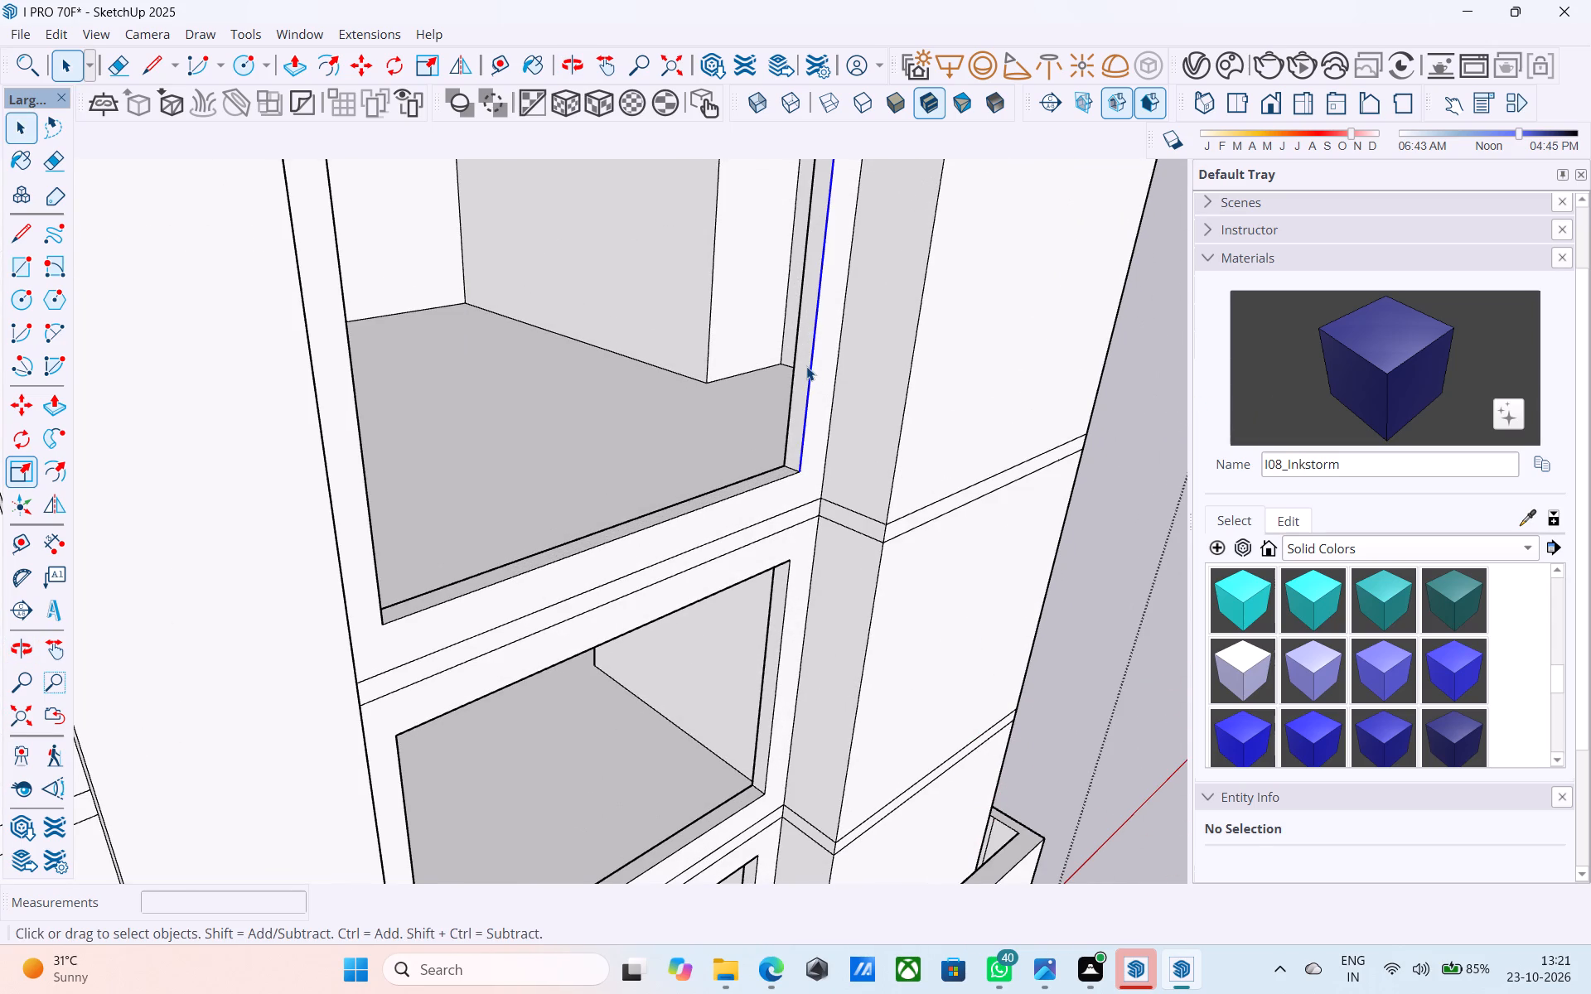
{"action": "left_click", "coordinate": [806, 365]}
{"action": "key", "text": "p"}
{"action": "left_click", "coordinate": [806, 365]}
{"action": "left_click", "coordinate": [855, 352]}
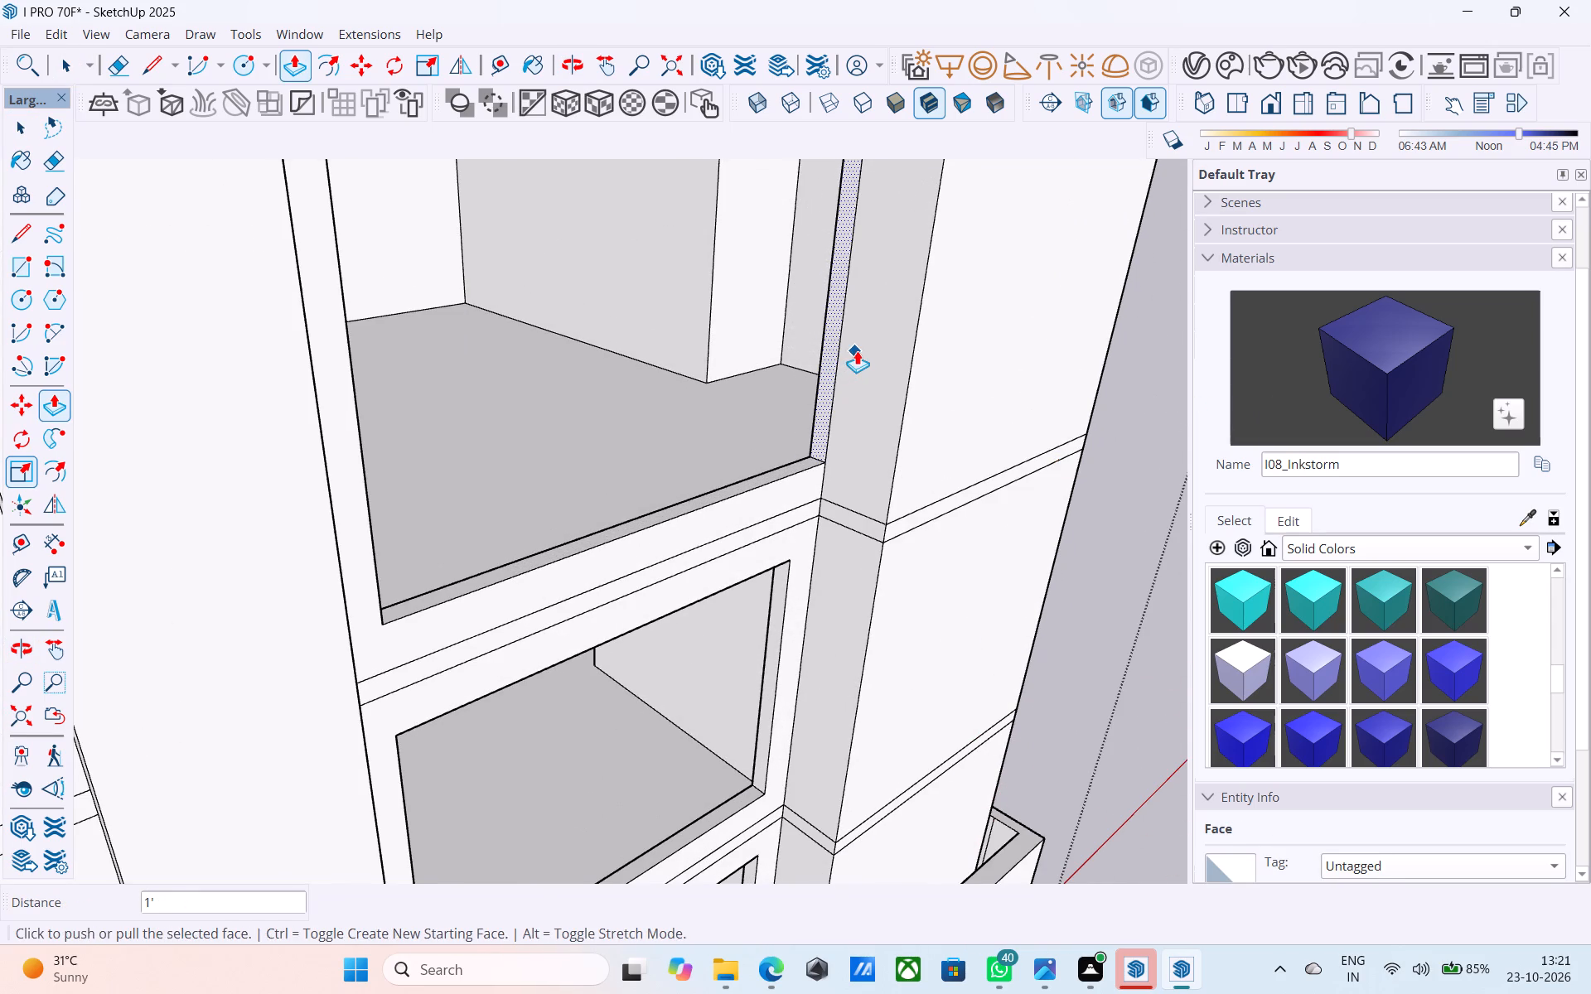
Push the top opening's opposite jamb 1' outward so the opening reaches the vertical strip.
{"action": "scroll", "coordinate": [971, 323], "scroll_direction": "down", "scroll_amount": 5}
{"action": "middle_click_drag", "start_coordinate": [974, 337], "coordinate": [724, 375]}
{"action": "middle_click_drag", "start_coordinate": [505, 394], "coordinate": [592, 380], "text": "shift"}
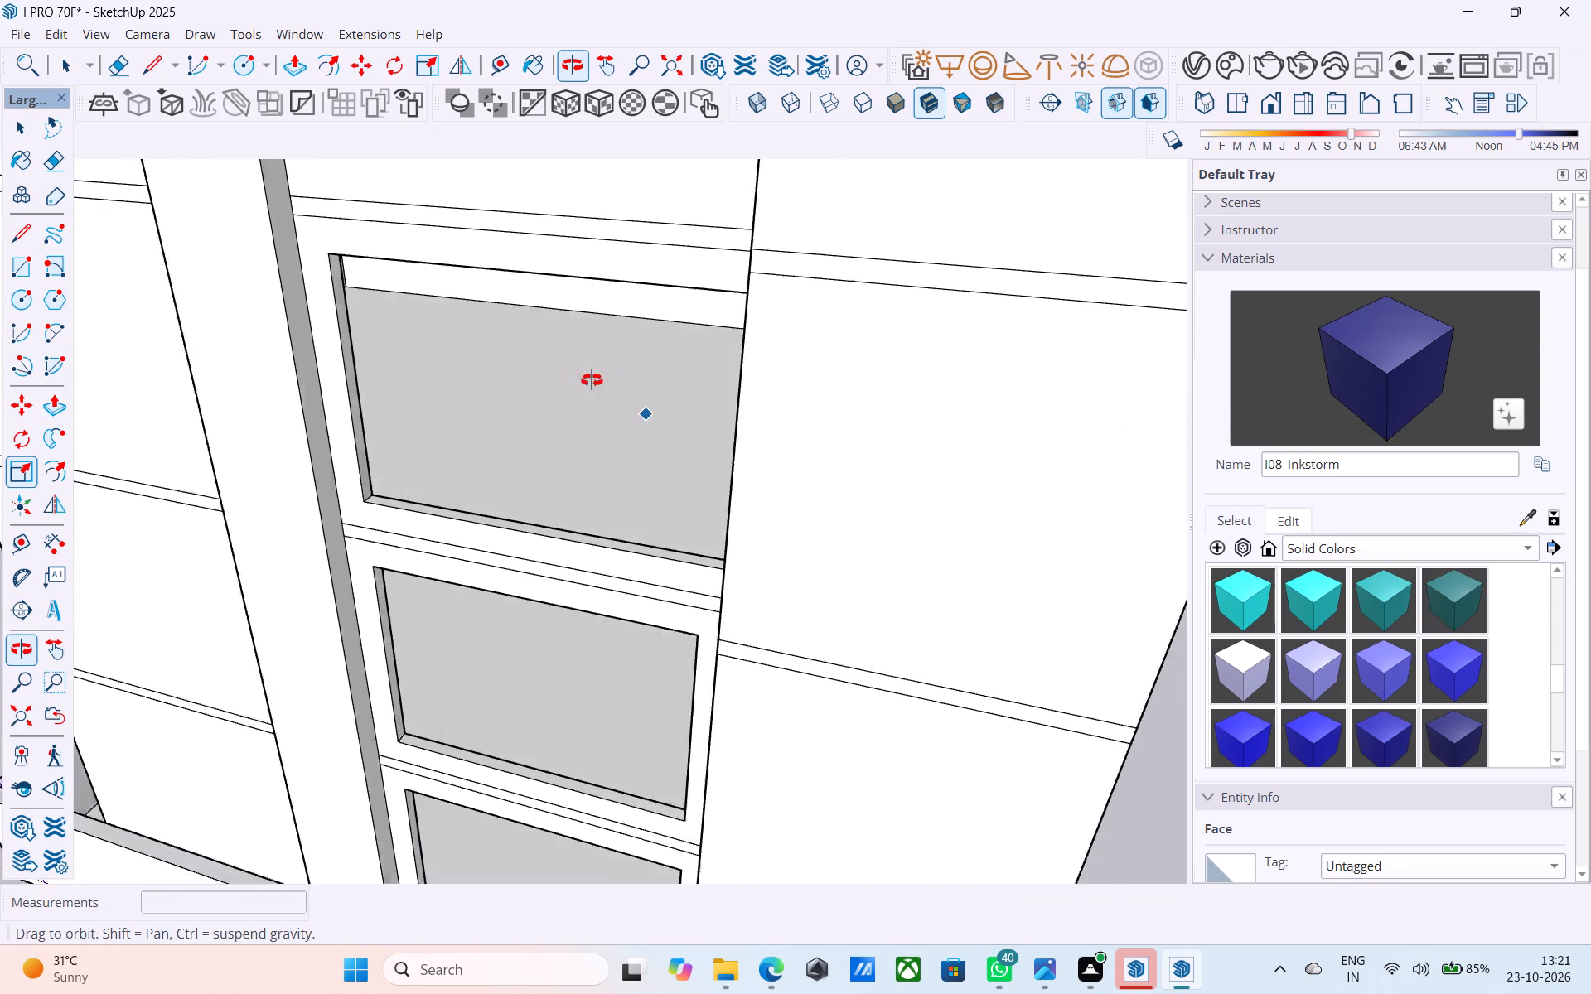
{"action": "middle_click_drag", "start_coordinate": [592, 380], "coordinate": [574, 377], "text": "shift"}
{"action": "scroll", "coordinate": [246, 379], "scroll_direction": "up", "scroll_amount": 6}
{"action": "key", "text": "space"}
{"action": "left_click", "coordinate": [262, 375]}
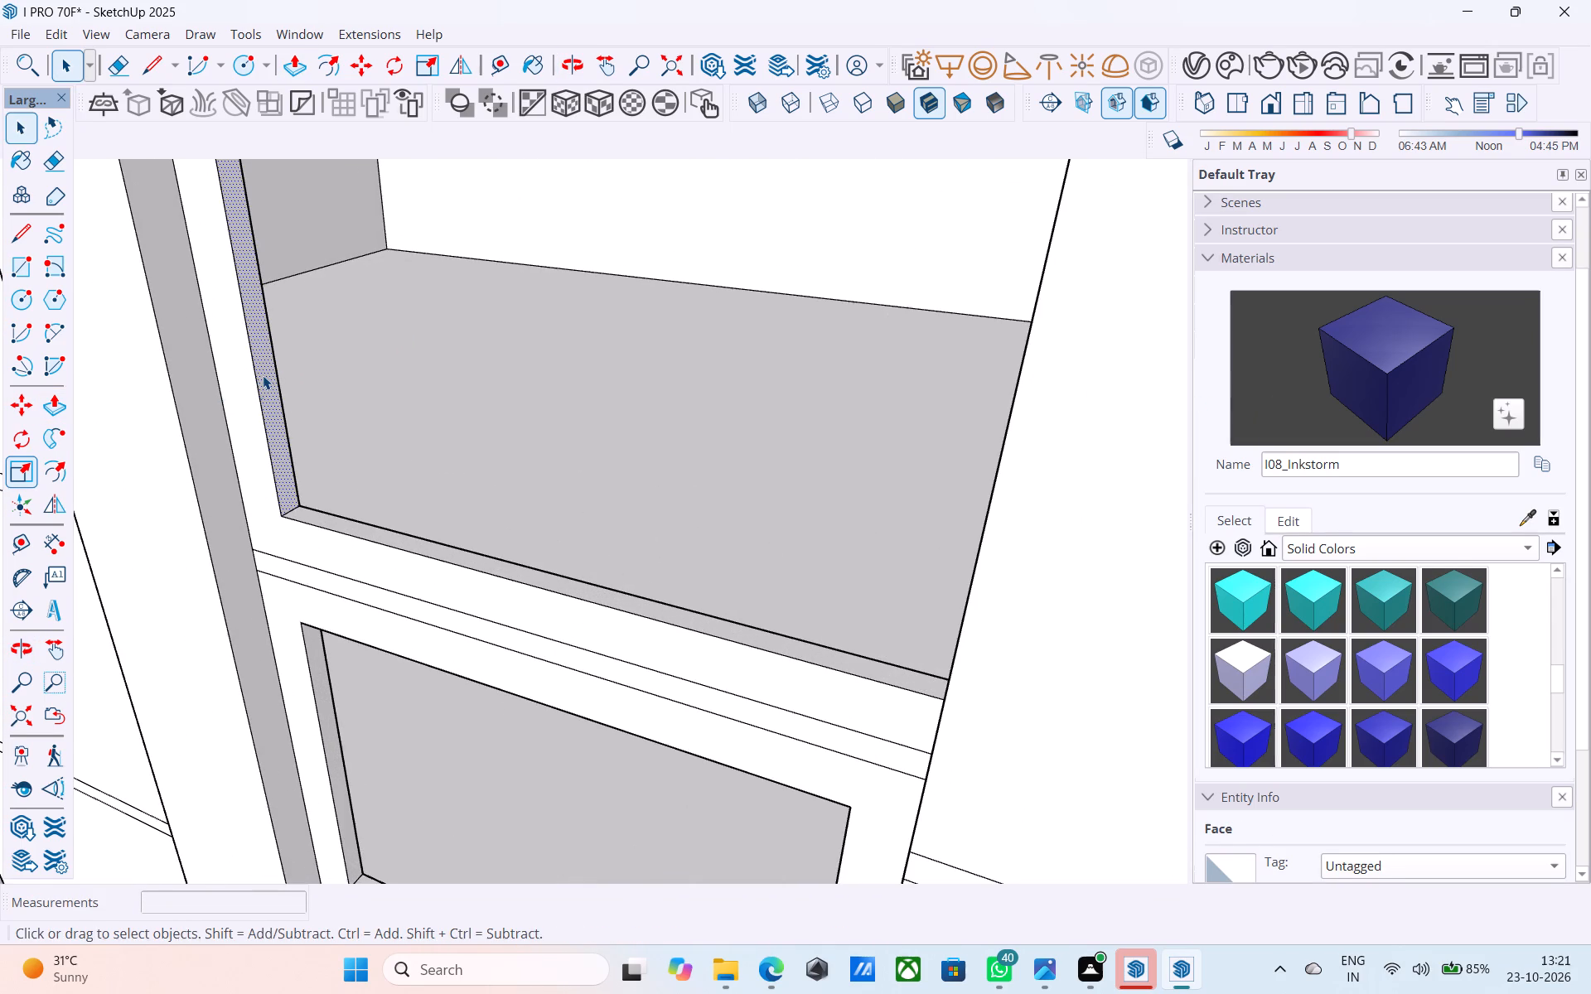
{"action": "key", "text": "p"}
{"action": "left_click", "coordinate": [263, 375]}
{"action": "left_click", "coordinate": [221, 367]}
Push the middle opening's strip-side jamb 1' outward so the opening reaches the vertical strip.
{"action": "scroll", "coordinate": [222, 364], "scroll_direction": "down", "scroll_amount": 11}
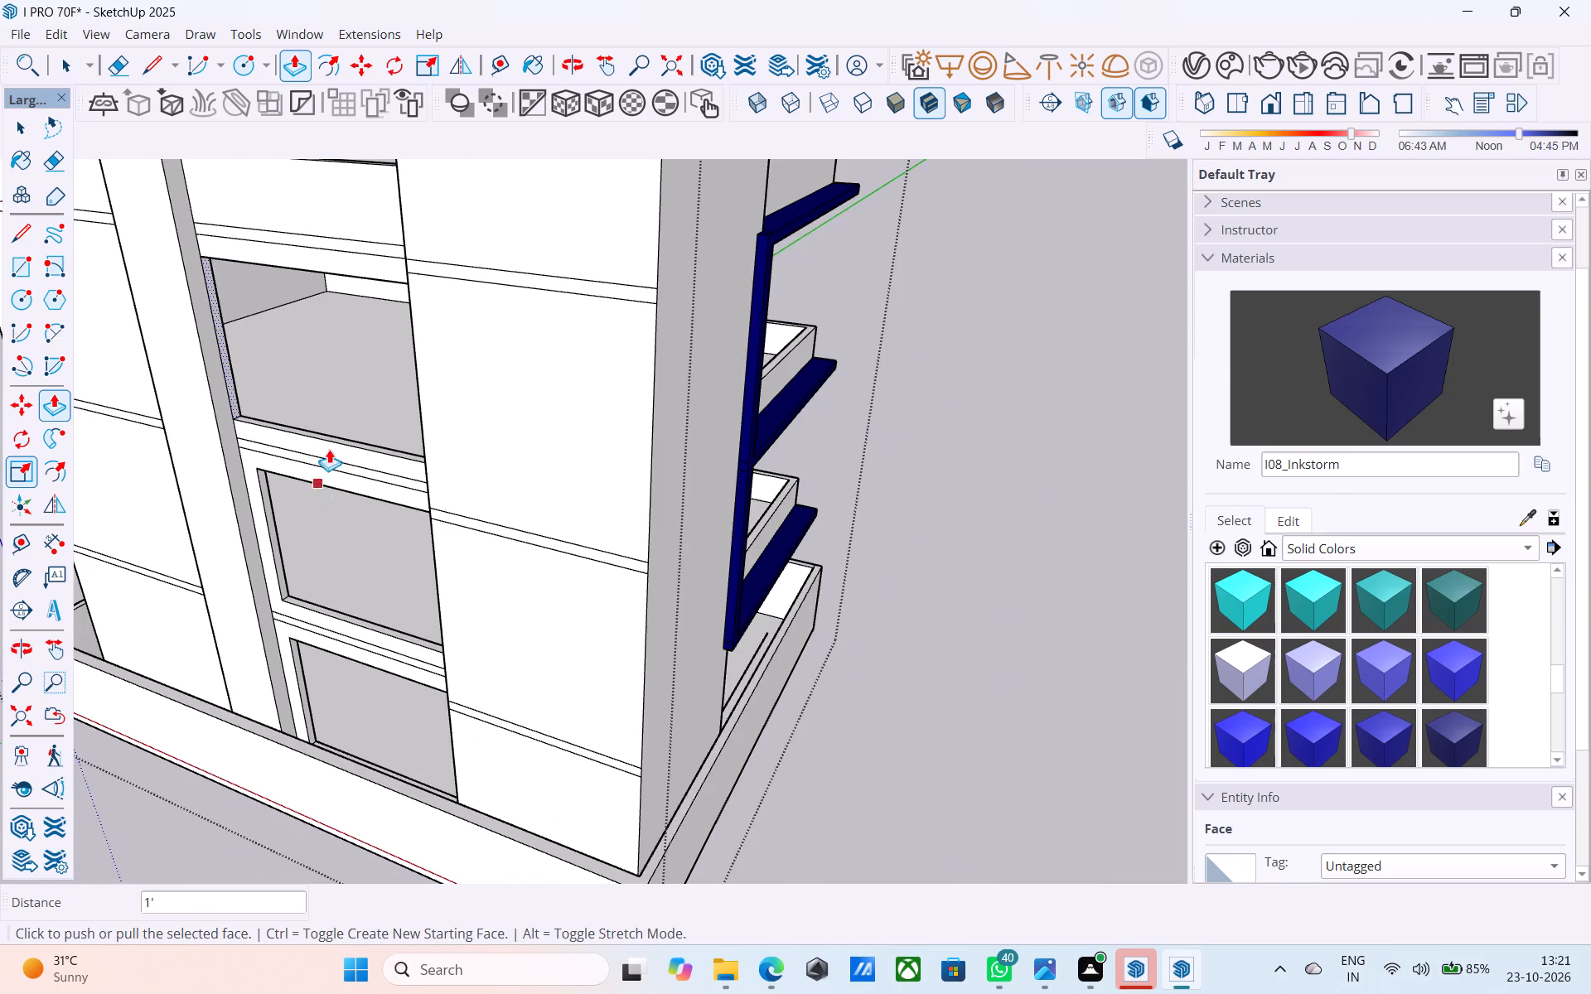
{"action": "scroll", "coordinate": [449, 361], "scroll_direction": "down", "scroll_amount": 4}
{"action": "middle_click_drag", "start_coordinate": [378, 449], "coordinate": [437, 371]}
{"action": "scroll", "coordinate": [341, 436], "scroll_direction": "up", "scroll_amount": 8}
{"action": "scroll", "coordinate": [559, 410], "scroll_direction": "down", "scroll_amount": 5}
{"action": "middle_click_drag", "start_coordinate": [495, 467], "coordinate": [481, 467]}
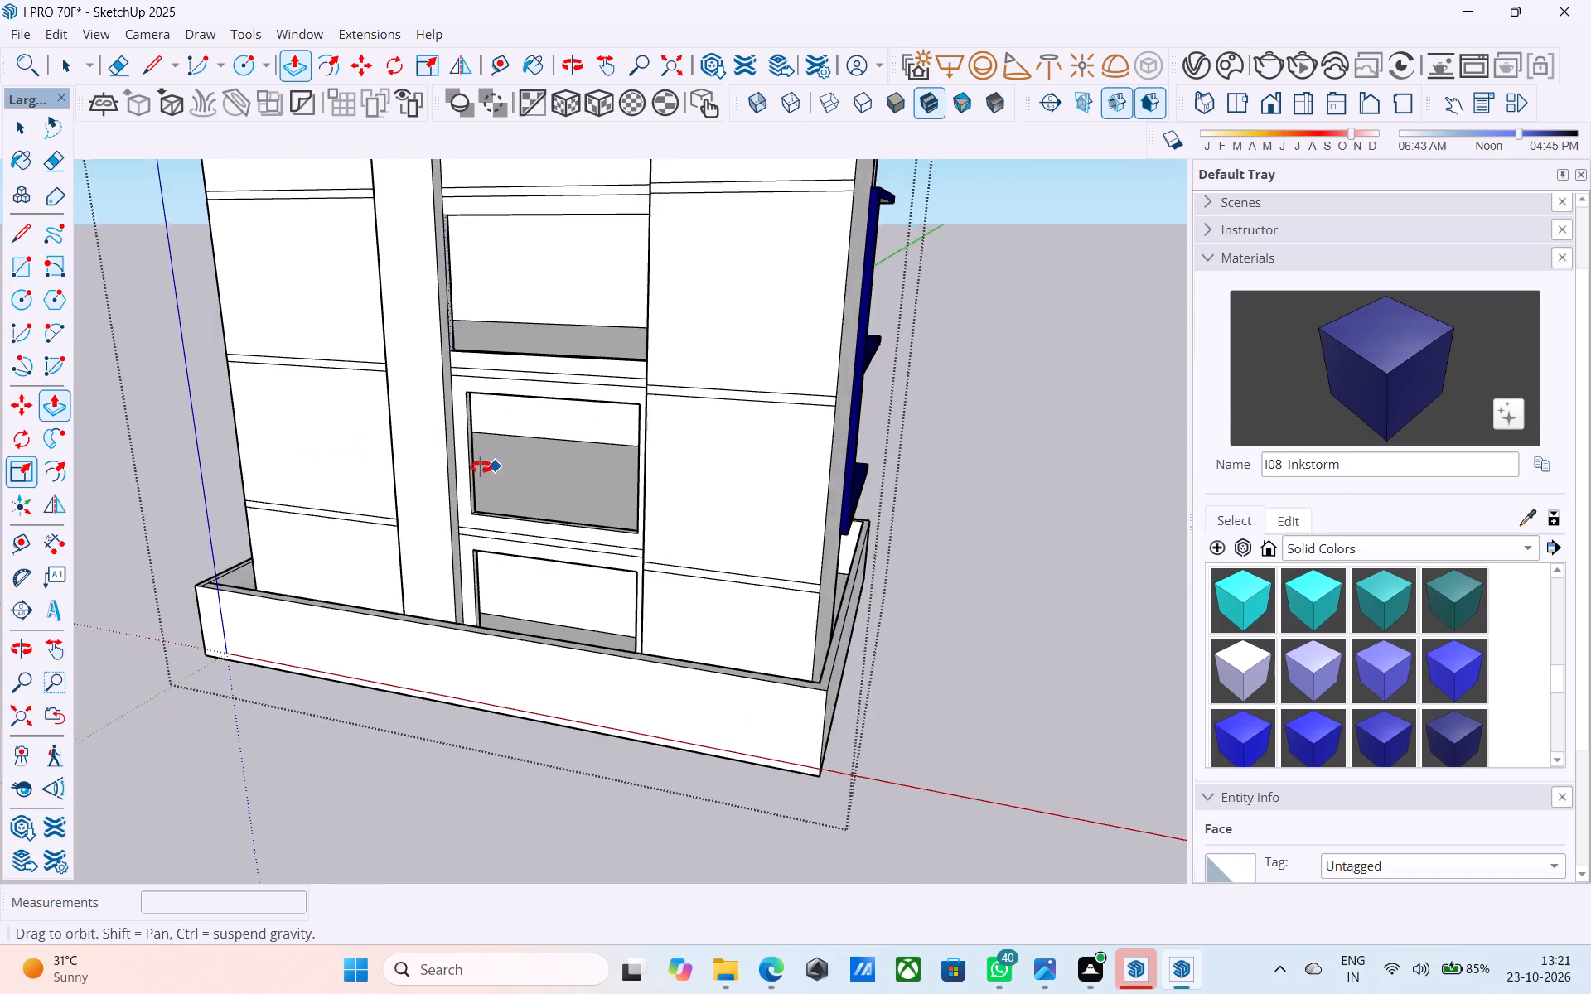
{"action": "middle_click_drag", "start_coordinate": [481, 467], "coordinate": [387, 492]}
{"action": "scroll", "coordinate": [413, 475], "scroll_direction": "up", "scroll_amount": 13}
{"action": "key", "text": "space"}
{"action": "middle_click_drag", "start_coordinate": [423, 463], "coordinate": [378, 463]}
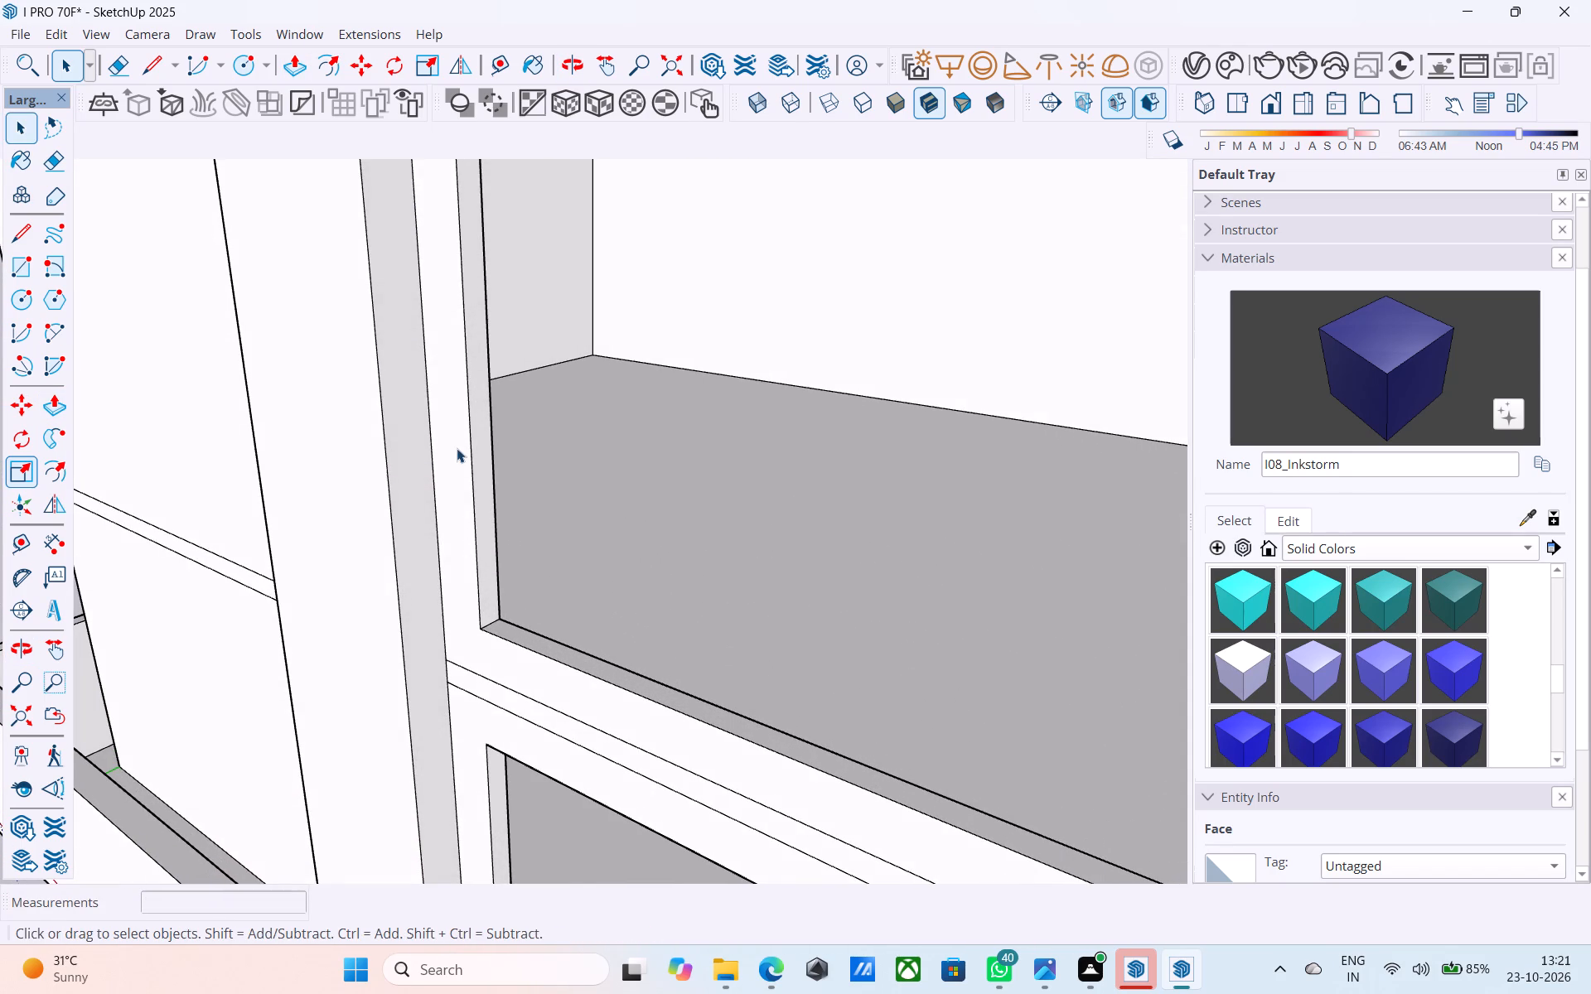
{"action": "left_click", "coordinate": [481, 449]}
{"action": "key", "text": "p"}
{"action": "left_click", "coordinate": [478, 448]}
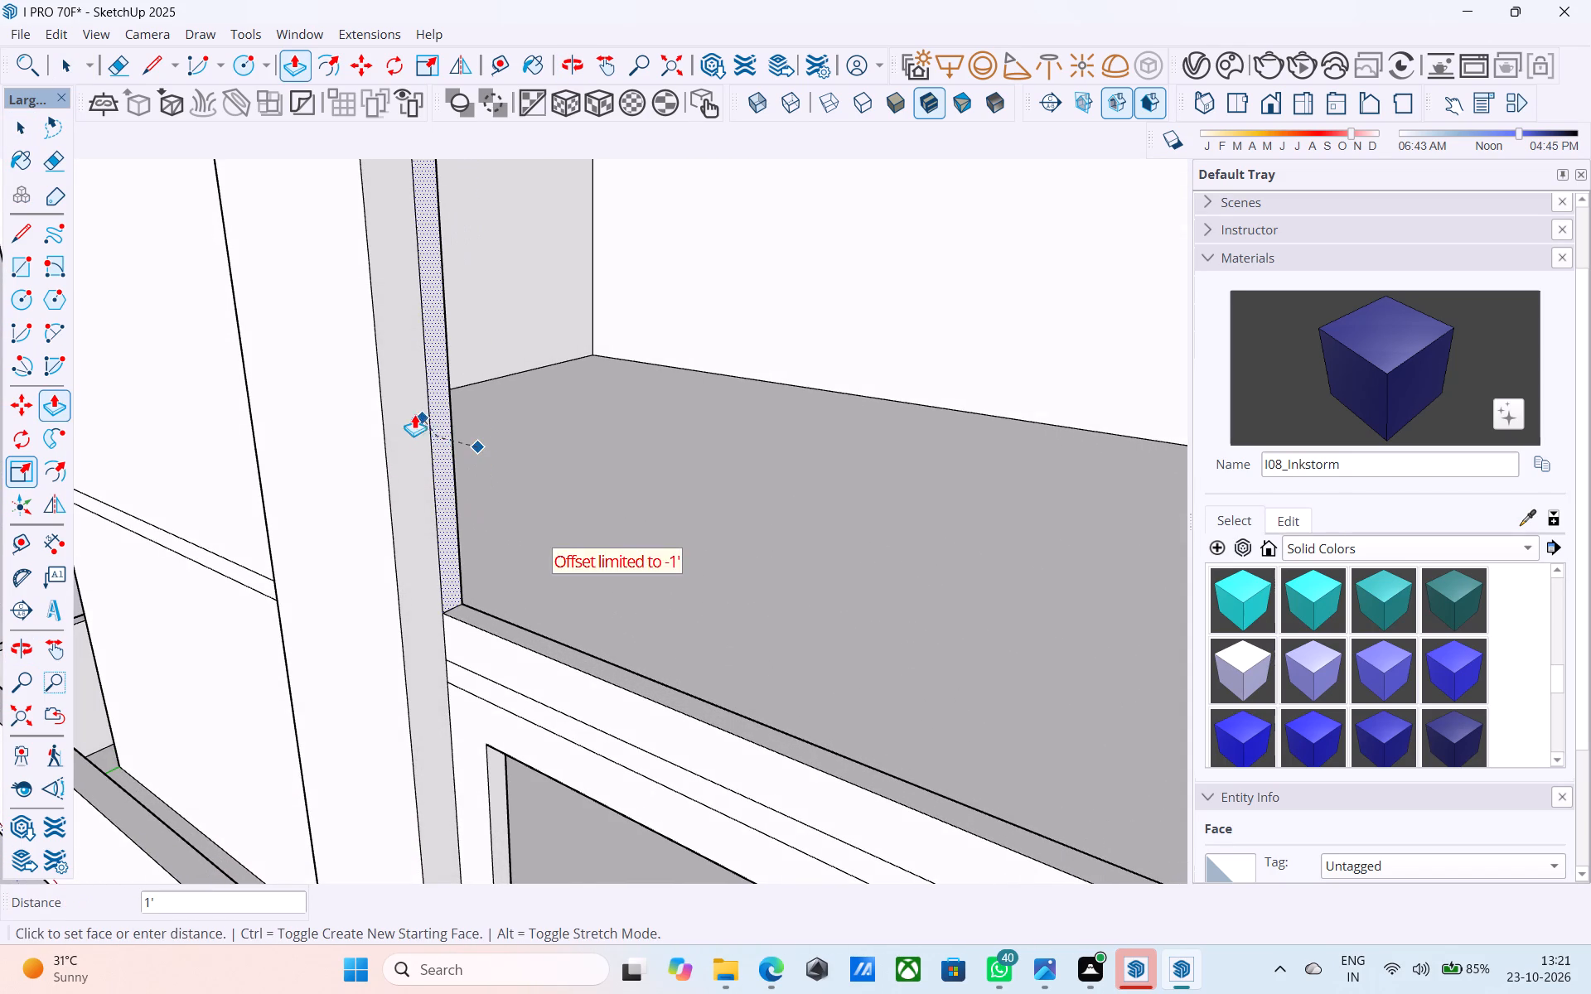
{"action": "left_click", "coordinate": [411, 412]}
Push the middle opening's tower-side jamb 1' outward so the opening reaches the tower wall.
{"action": "scroll", "coordinate": [234, 447], "scroll_direction": "down", "scroll_amount": 5}
{"action": "middle_click_drag", "start_coordinate": [264, 474], "coordinate": [644, 466]}
{"action": "scroll", "coordinate": [328, 423], "scroll_direction": "down", "scroll_amount": 5}
{"action": "scroll", "coordinate": [956, 385], "scroll_direction": "up", "scroll_amount": 4}
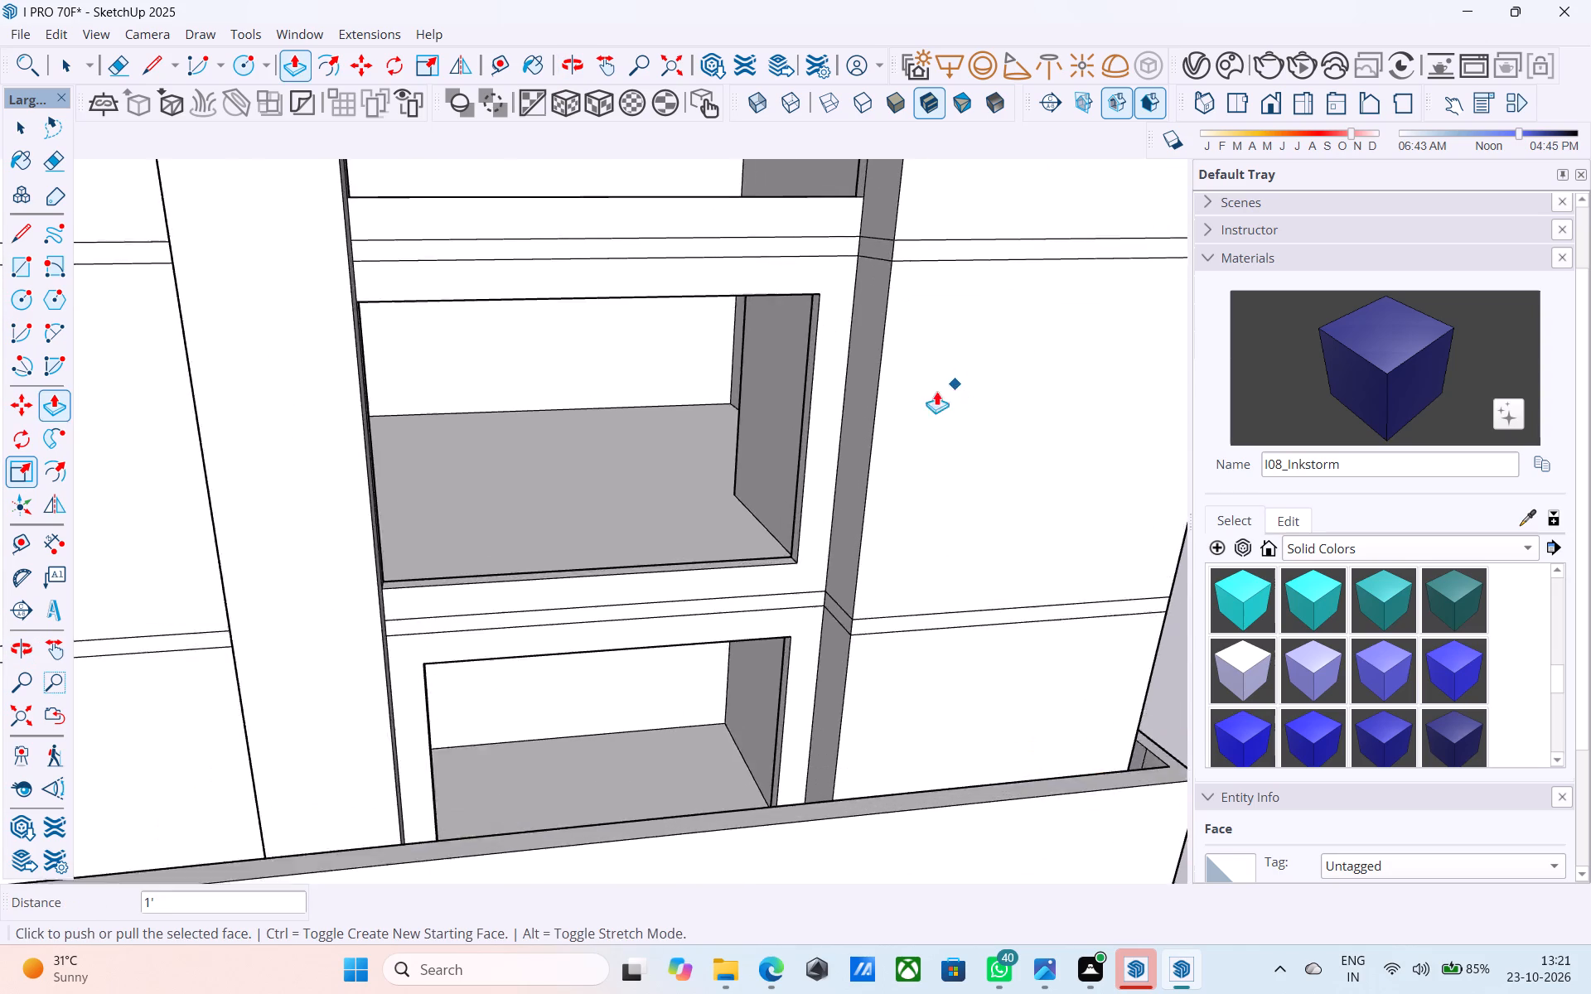
{"action": "scroll", "coordinate": [936, 391], "scroll_direction": "up", "scroll_amount": 4}
{"action": "middle_click_drag", "start_coordinate": [902, 400], "coordinate": [932, 393]}
{"action": "scroll", "coordinate": [477, 452], "scroll_direction": "down", "scroll_amount": 5}
{"action": "middle_click_drag", "start_coordinate": [603, 439], "coordinate": [729, 408]}
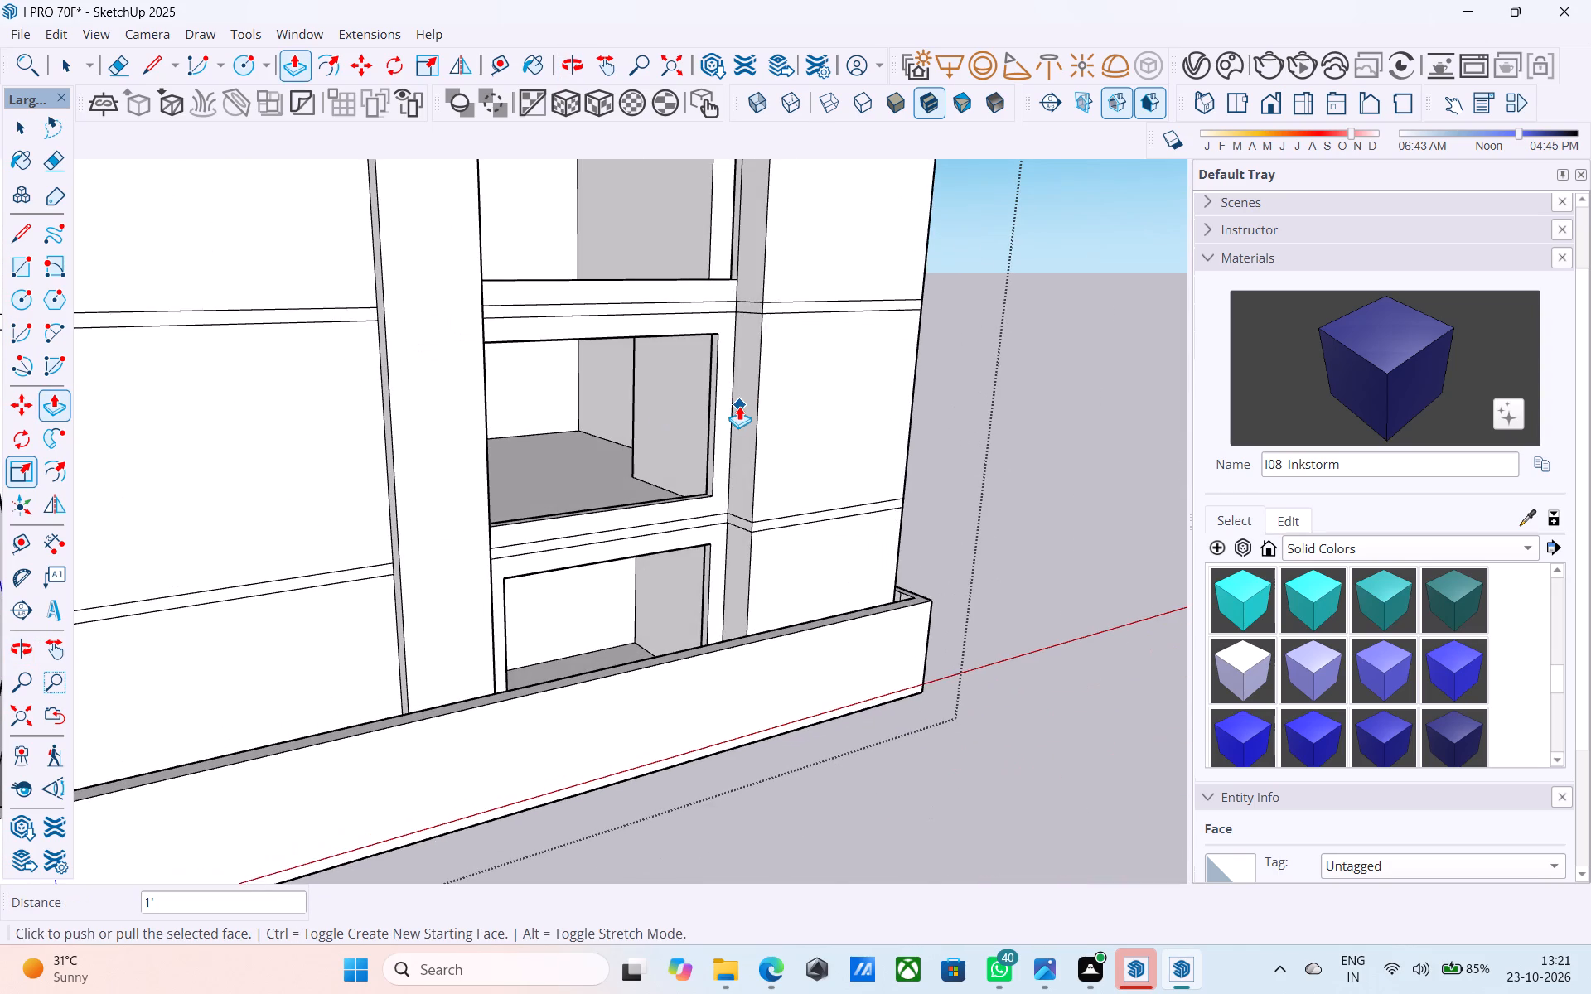
{"action": "scroll", "coordinate": [739, 405], "scroll_direction": "up", "scroll_amount": 4}
{"action": "middle_click_drag", "start_coordinate": [725, 412], "coordinate": [906, 441]}
{"action": "scroll", "coordinate": [798, 460], "scroll_direction": "up", "scroll_amount": 3}
{"action": "key", "text": "space"}
{"action": "left_click", "coordinate": [727, 427]}
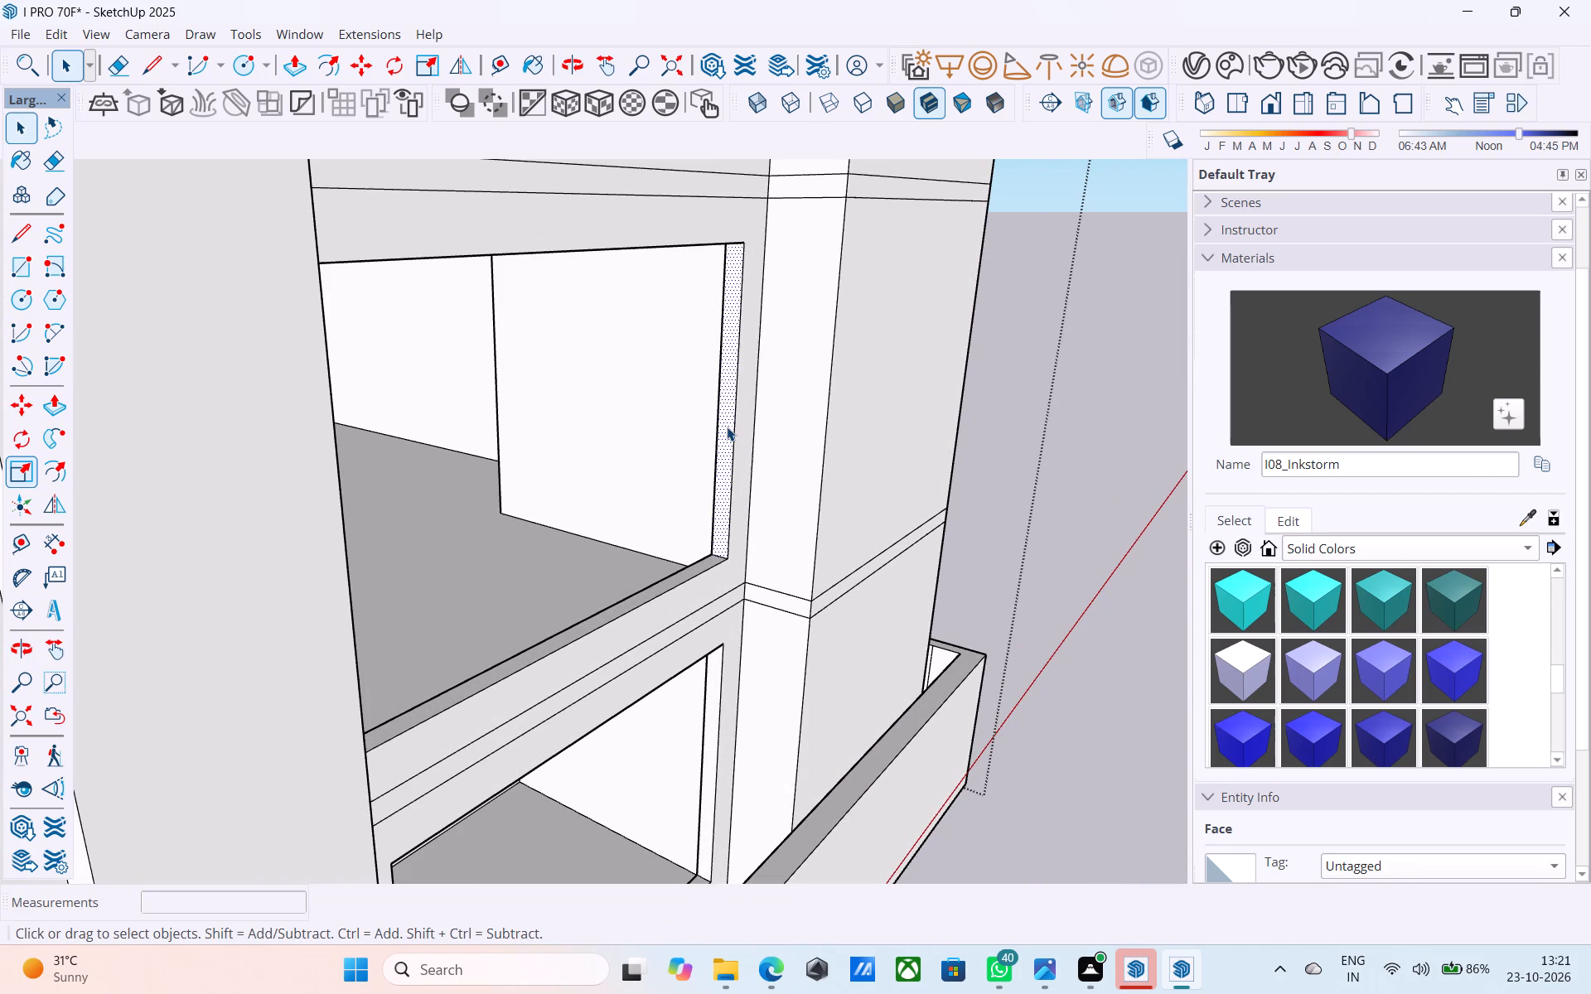
{"action": "key", "text": "p"}
{"action": "left_click", "coordinate": [726, 427]}
{"action": "left_click", "coordinate": [792, 392]}
{"action": "scroll", "coordinate": [822, 328], "scroll_direction": "down", "scroll_amount": 6}
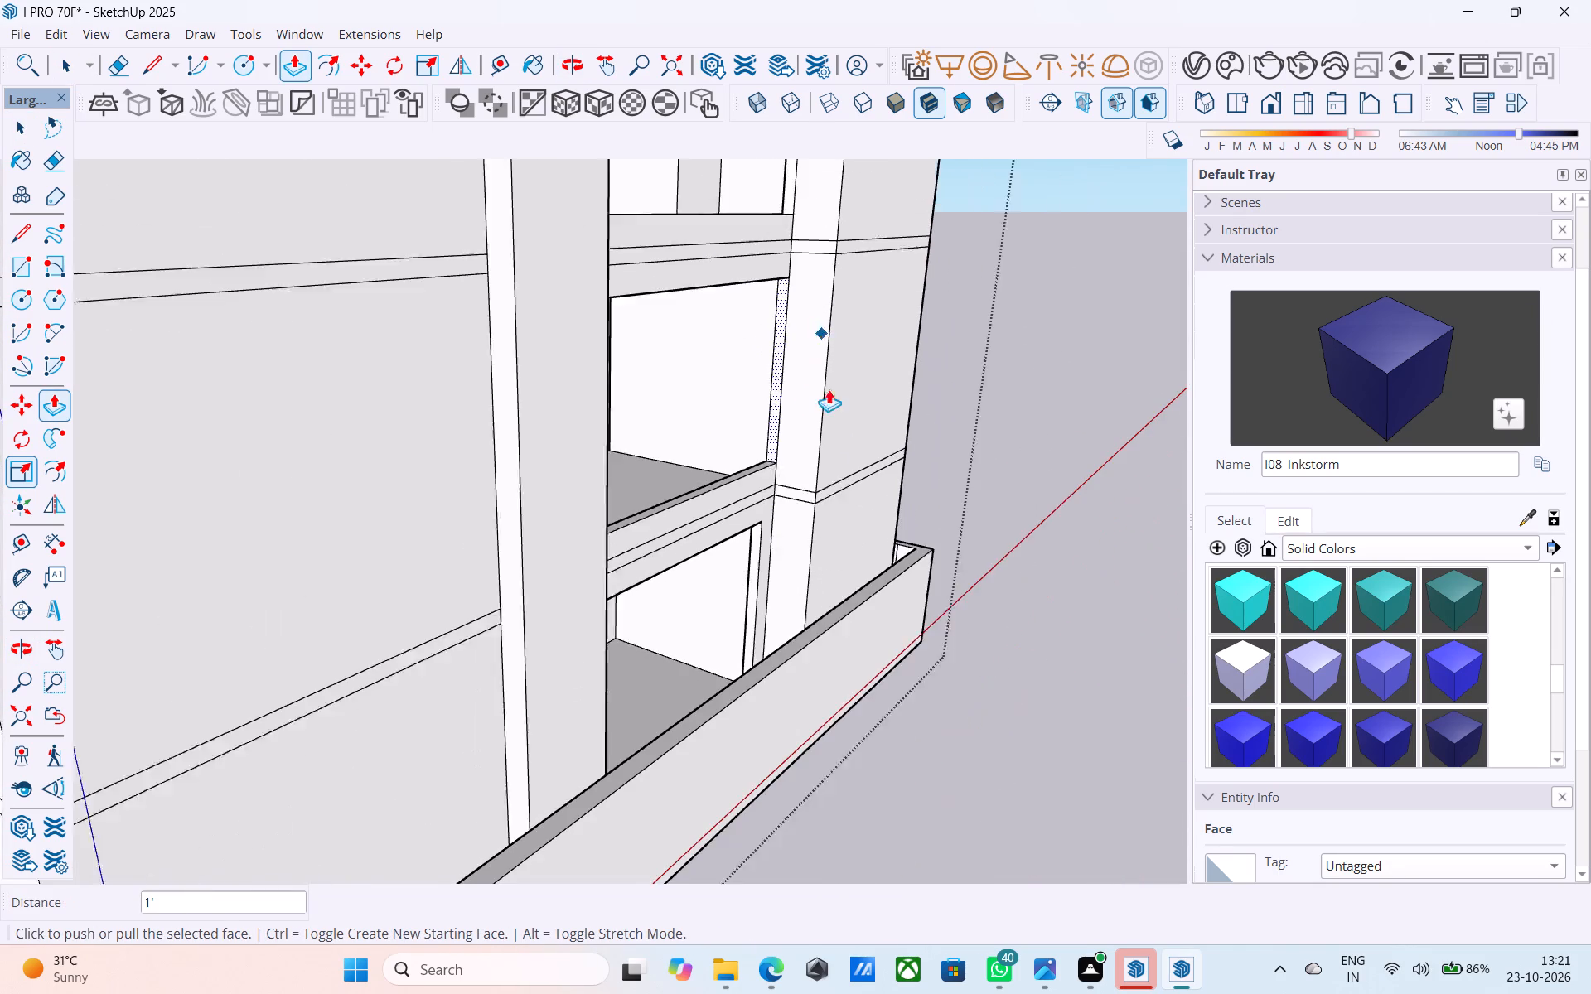
Push the bottom opening's tower-side jamb 1' outward so the opening reaches the tower wall.
{"action": "scroll", "coordinate": [829, 389], "scroll_direction": "down", "scroll_amount": 1}
{"action": "key", "text": "space"}
{"action": "scroll", "coordinate": [774, 531], "scroll_direction": "up", "scroll_amount": 6}
{"action": "left_click", "coordinate": [753, 538]}
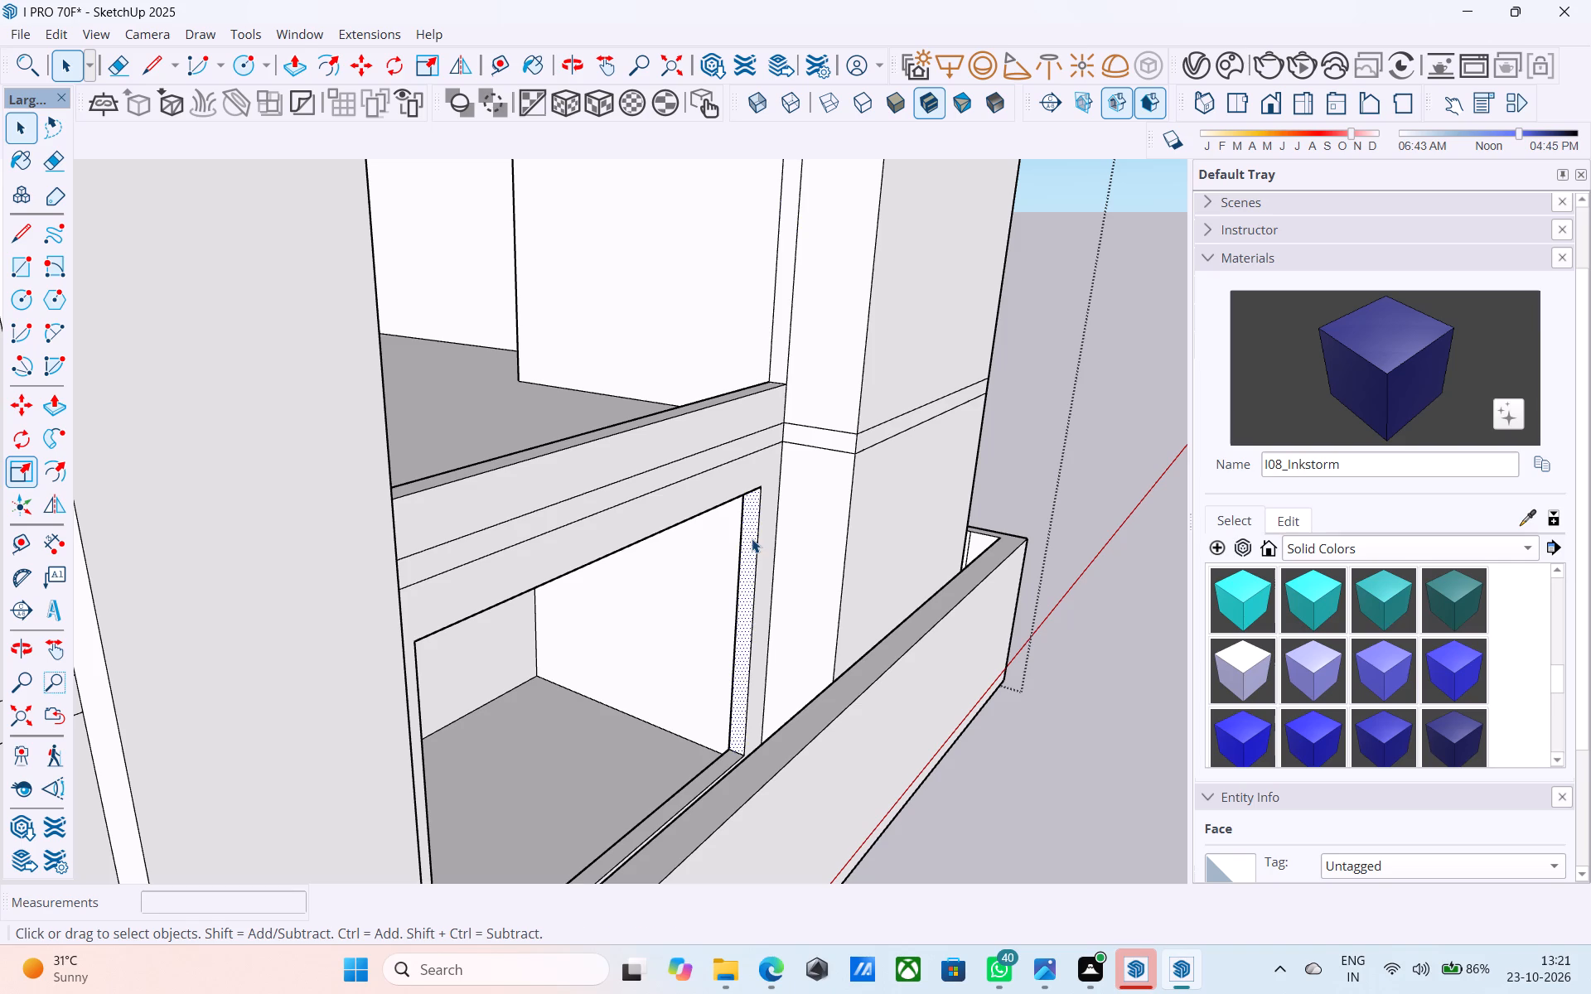
{"action": "key", "text": "p"}
{"action": "left_click", "coordinate": [752, 538]}
{"action": "left_click", "coordinate": [800, 510]}
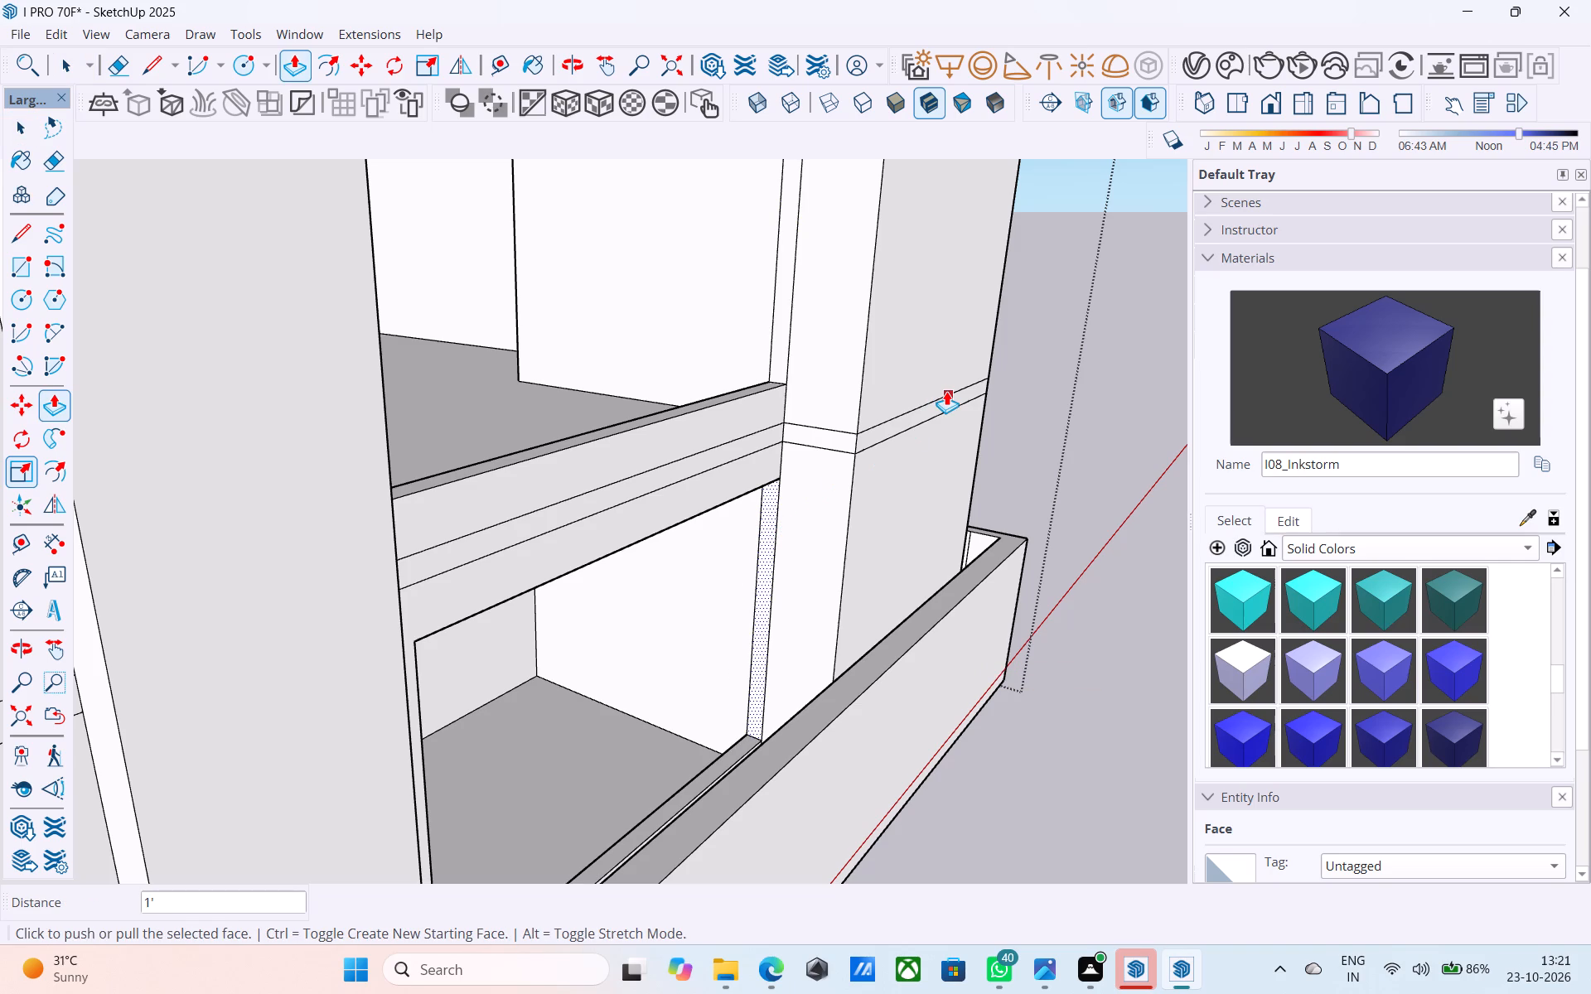
Push the bottom opening's strip-side jamb 1' outward so the opening reaches the vertical strip.
{"action": "scroll", "coordinate": [946, 391], "scroll_direction": "down", "scroll_amount": 13}
{"action": "middle_click_drag", "start_coordinate": [932, 432], "coordinate": [311, 444]}
{"action": "scroll", "coordinate": [504, 535], "scroll_direction": "up", "scroll_amount": 6}
{"action": "middle_click_drag", "start_coordinate": [574, 514], "coordinate": [491, 505]}
{"action": "scroll", "coordinate": [487, 502], "scroll_direction": "up", "scroll_amount": 5}
{"action": "key", "text": "space"}
{"action": "left_click", "coordinate": [452, 502]}
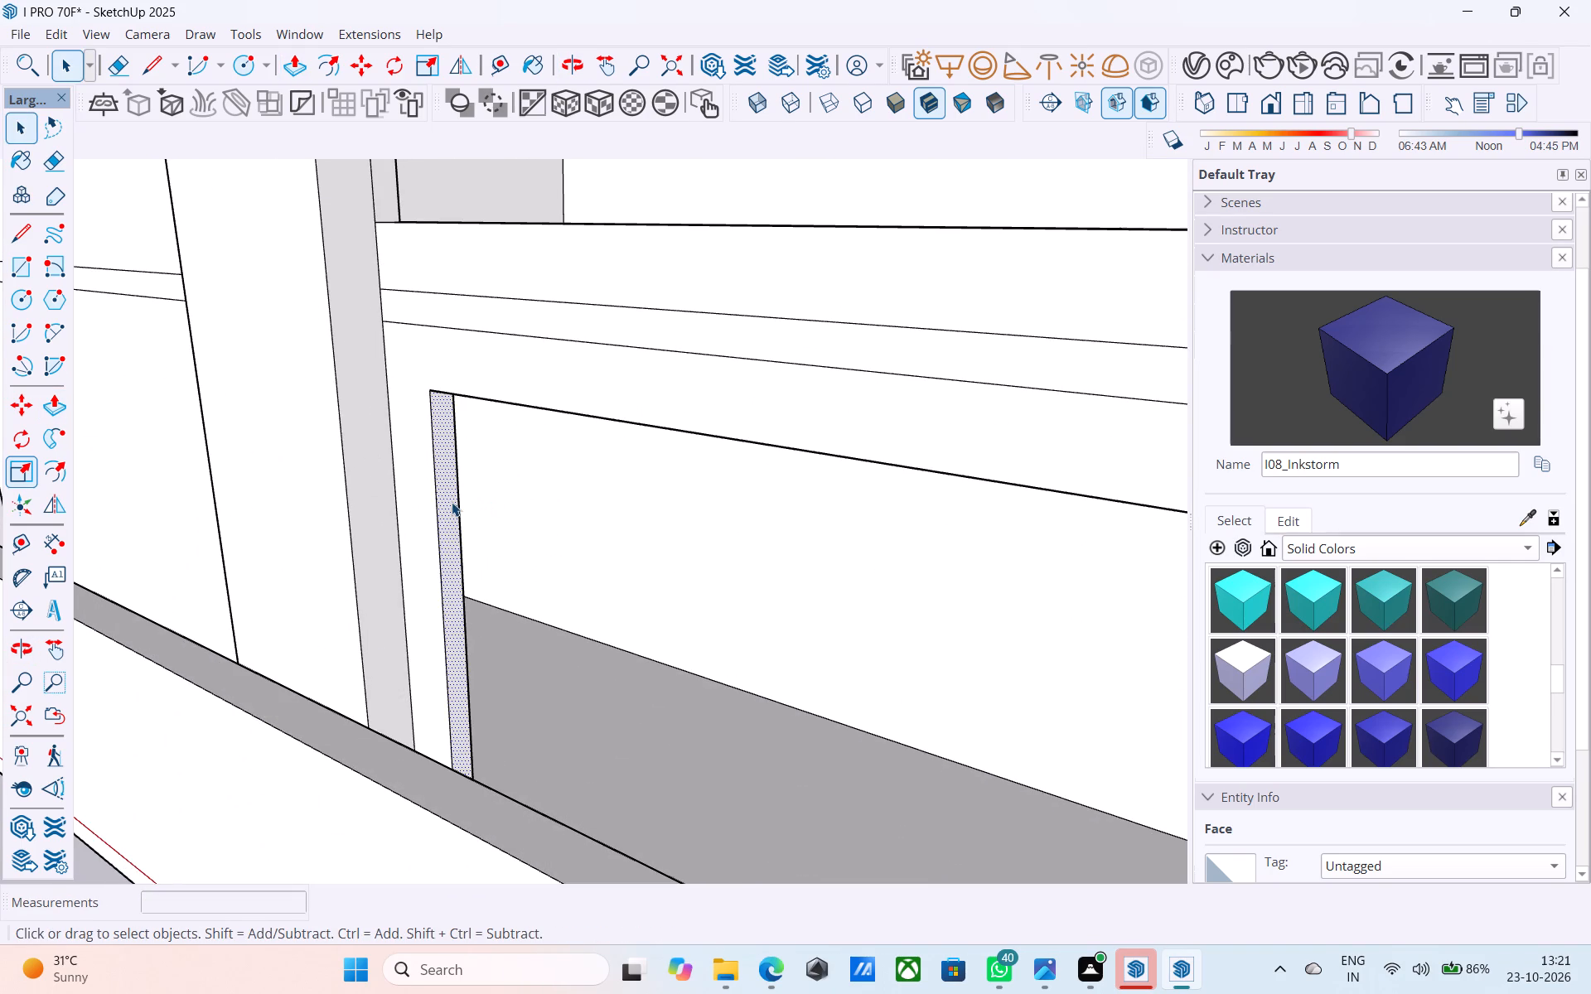
{"action": "key", "text": "p"}
{"action": "left_click", "coordinate": [452, 502]}
{"action": "left_click", "coordinate": [369, 427]}
{"action": "scroll", "coordinate": [375, 433], "scroll_direction": "down", "scroll_amount": 11}
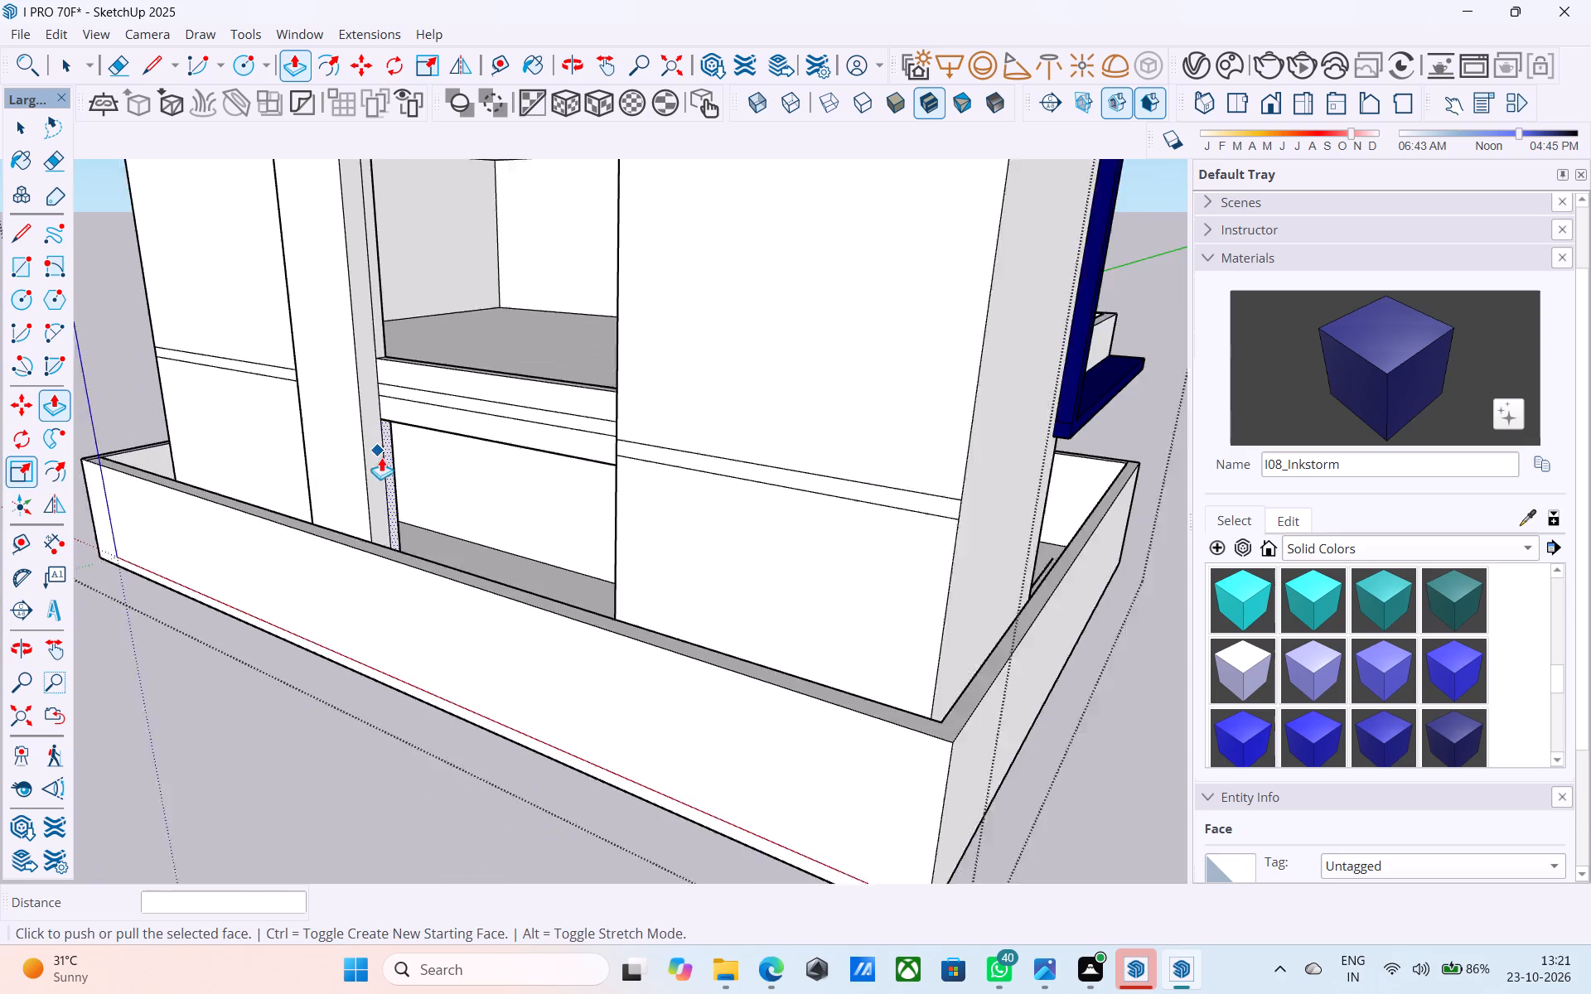
From inside the room, copy the window's inner jamb edge farther from the side wall 6" outward along the wall.
{"action": "middle_click_drag", "start_coordinate": [386, 483], "coordinate": [414, 556]}
{"action": "middle_click_drag", "start_coordinate": [437, 519], "coordinate": [414, 659]}
{"action": "scroll", "coordinate": [385, 589], "scroll_direction": "up", "scroll_amount": 5}
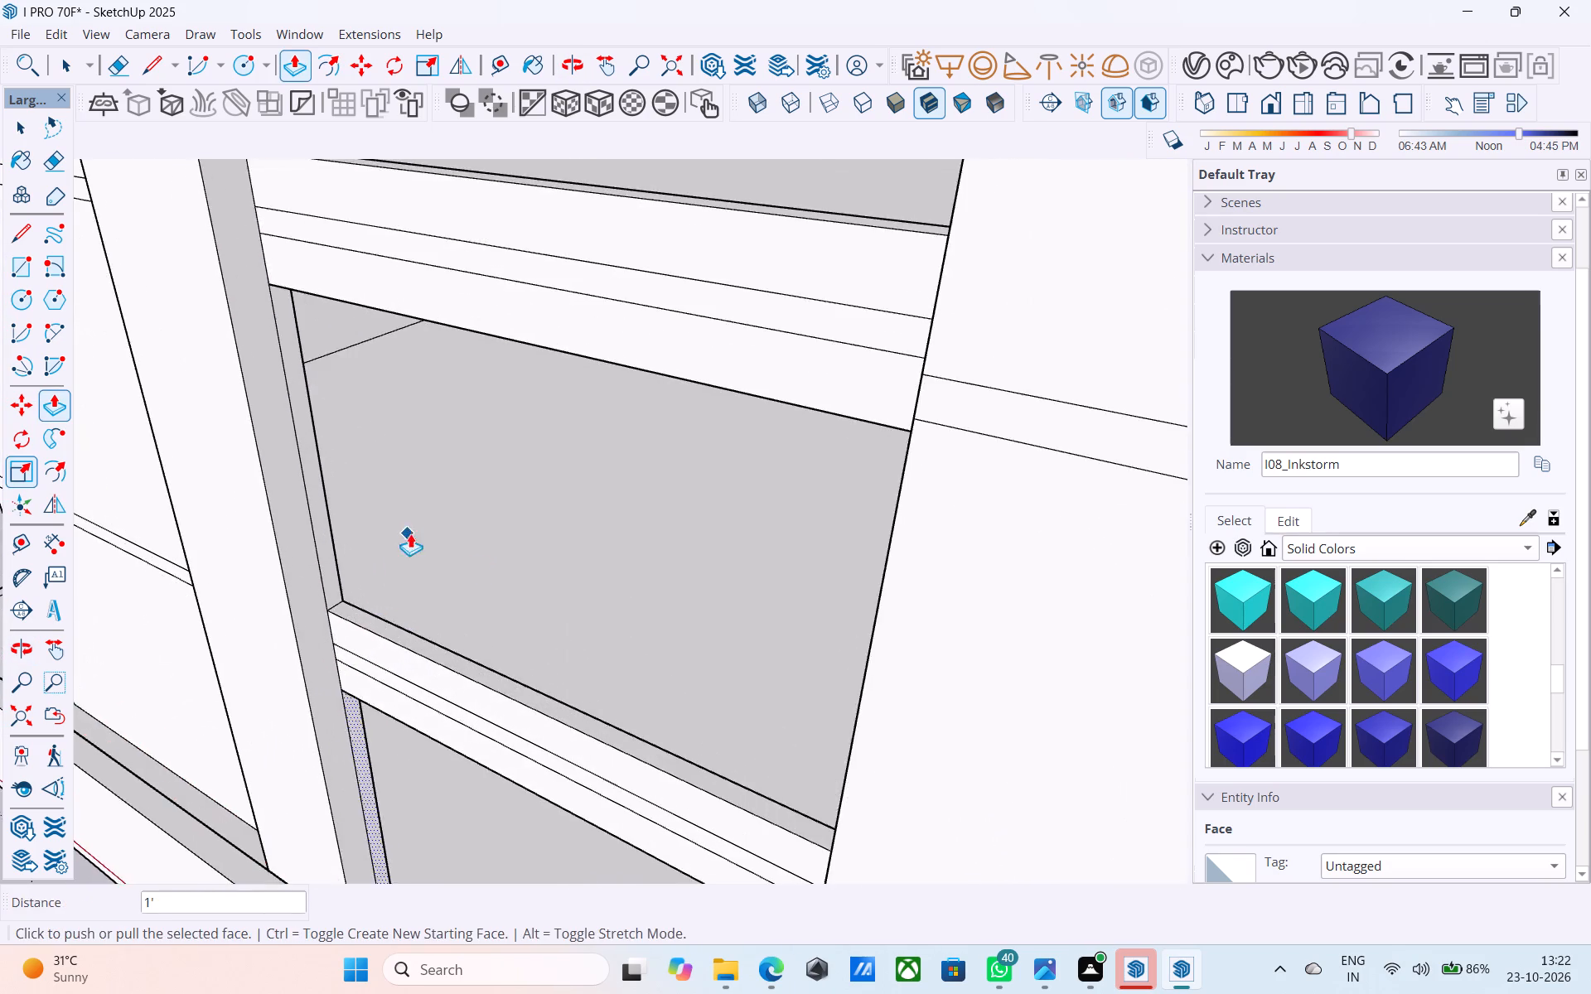
{"action": "middle_click_drag", "start_coordinate": [411, 533], "coordinate": [597, 580], "text": "shift"}
{"action": "scroll", "coordinate": [594, 588], "scroll_direction": "up", "scroll_amount": 13}
{"action": "middle_click_drag", "start_coordinate": [573, 566], "coordinate": [0, 591]}
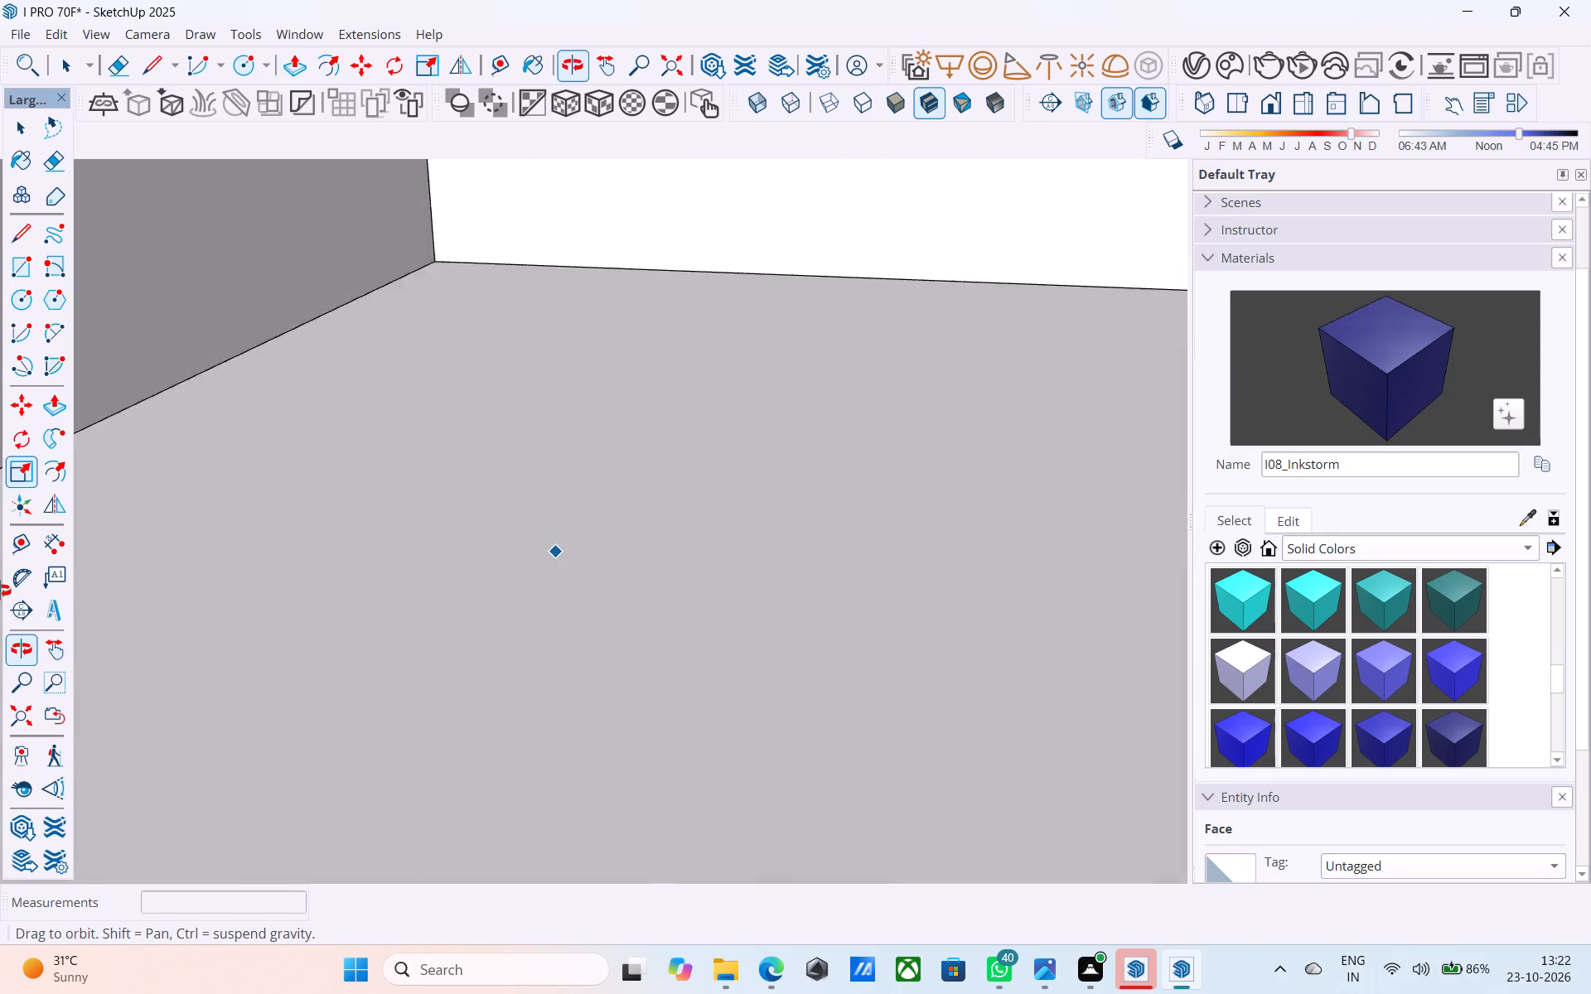
{"action": "middle_click_drag", "start_coordinate": [0, 591], "coordinate": [11, 583]}
{"action": "middle_click_drag", "start_coordinate": [330, 504], "coordinate": [937, 511], "text": "shift"}
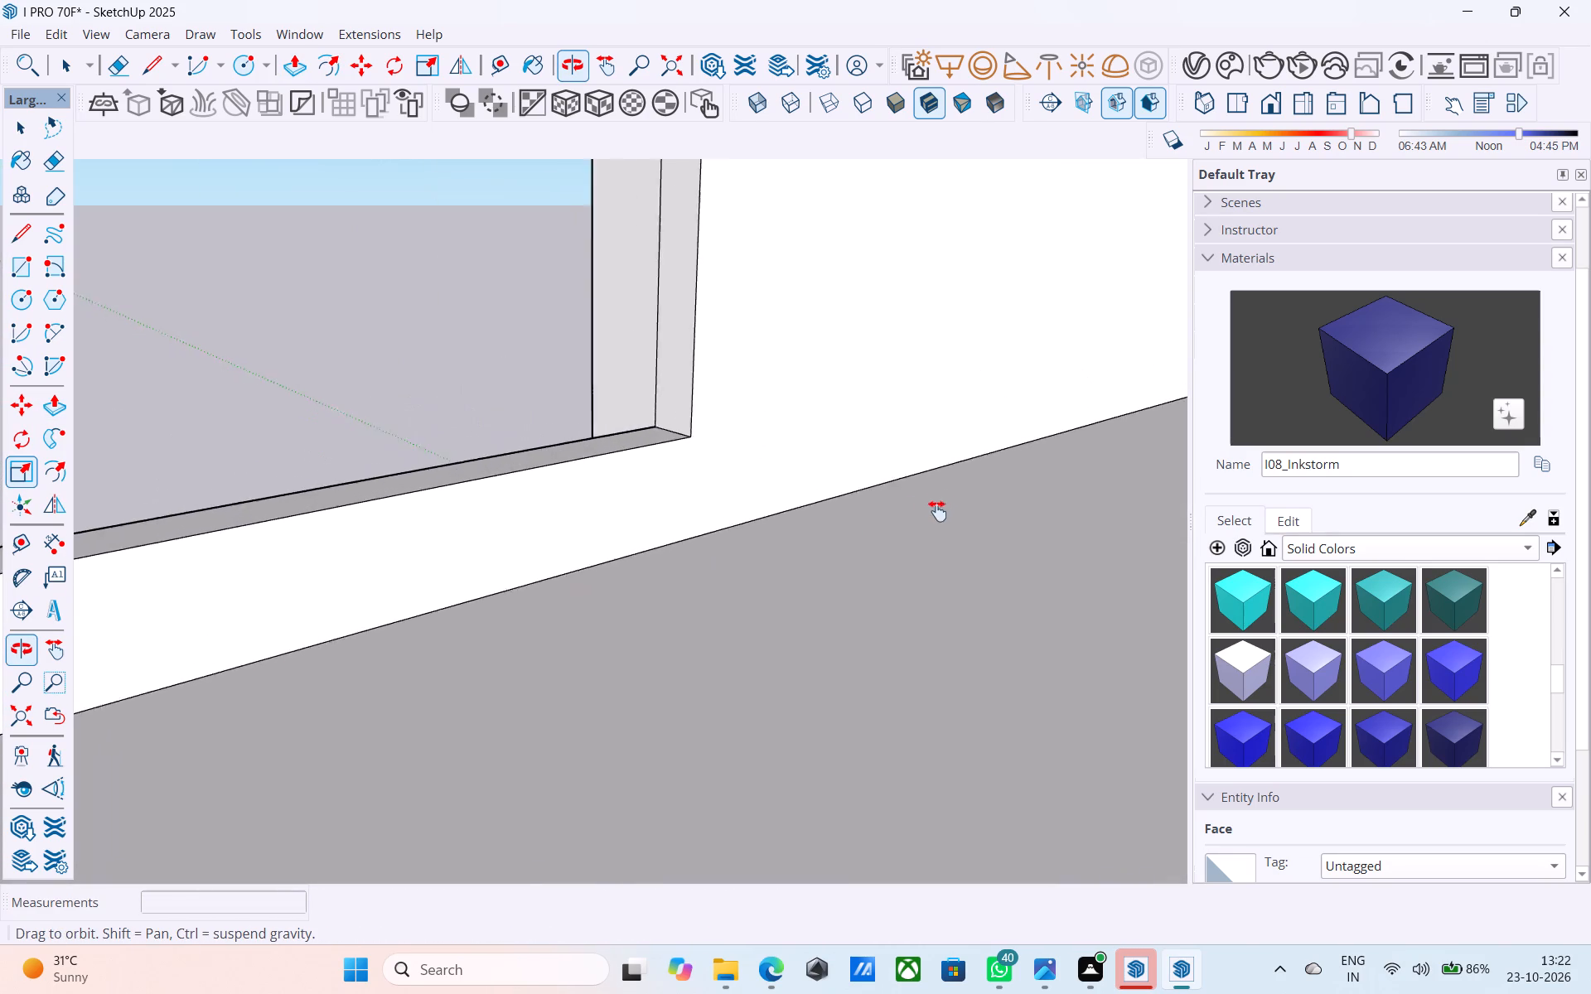
{"action": "middle_click_drag", "start_coordinate": [937, 511], "coordinate": [601, 420], "text": "shift"}
{"action": "middle_click_drag", "start_coordinate": [600, 420], "coordinate": [713, 586]}
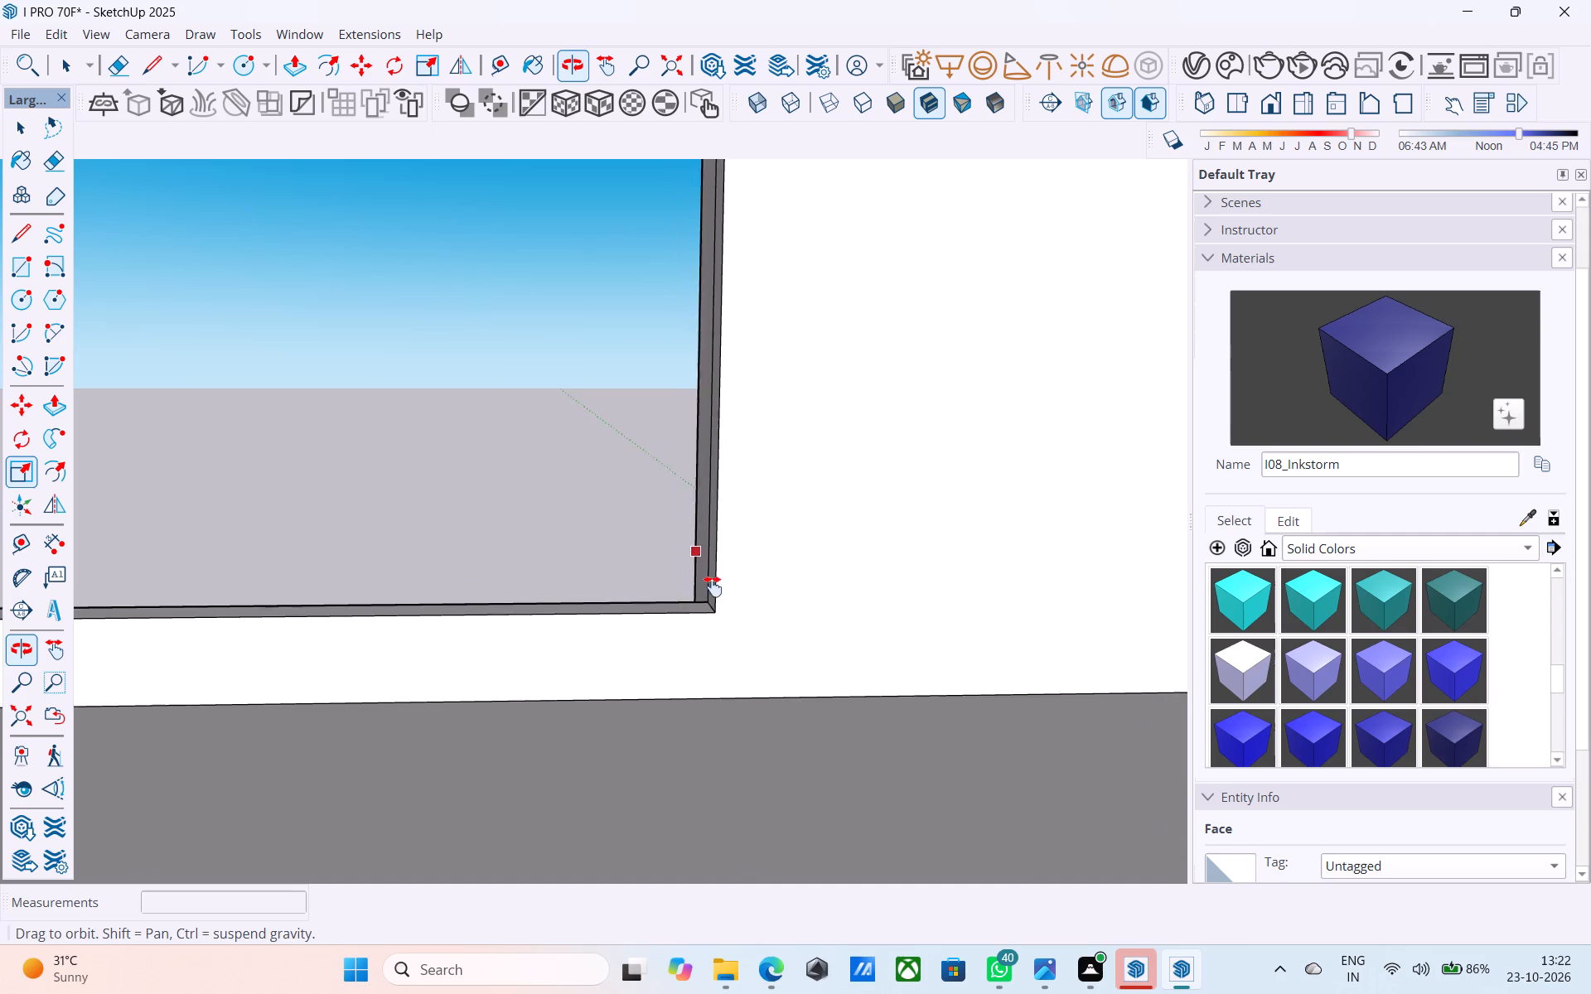
{"action": "middle_click_drag", "start_coordinate": [713, 586], "coordinate": [733, 635]}
{"action": "scroll", "coordinate": [748, 566], "scroll_direction": "down", "scroll_amount": 4}
{"action": "middle_click_drag", "start_coordinate": [750, 570], "coordinate": [844, 679], "text": "shift"}
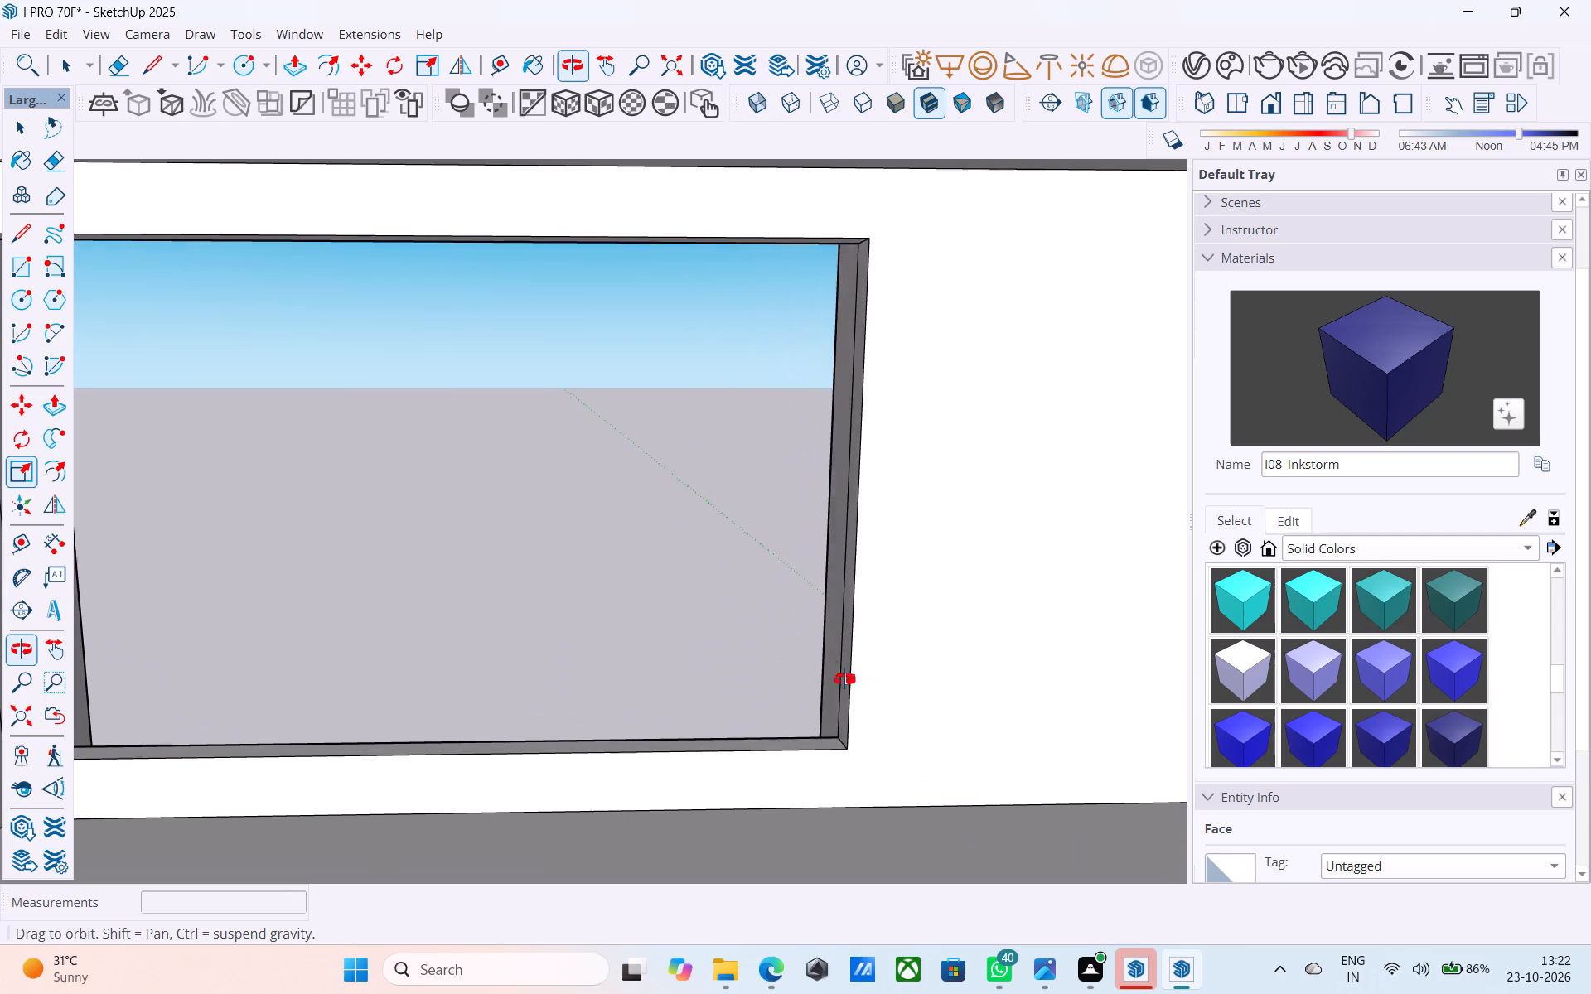
{"action": "middle_click_drag", "start_coordinate": [844, 679], "coordinate": [837, 677], "text": "shift"}
{"action": "middle_click_drag", "start_coordinate": [736, 635], "coordinate": [847, 639], "text": "shift"}
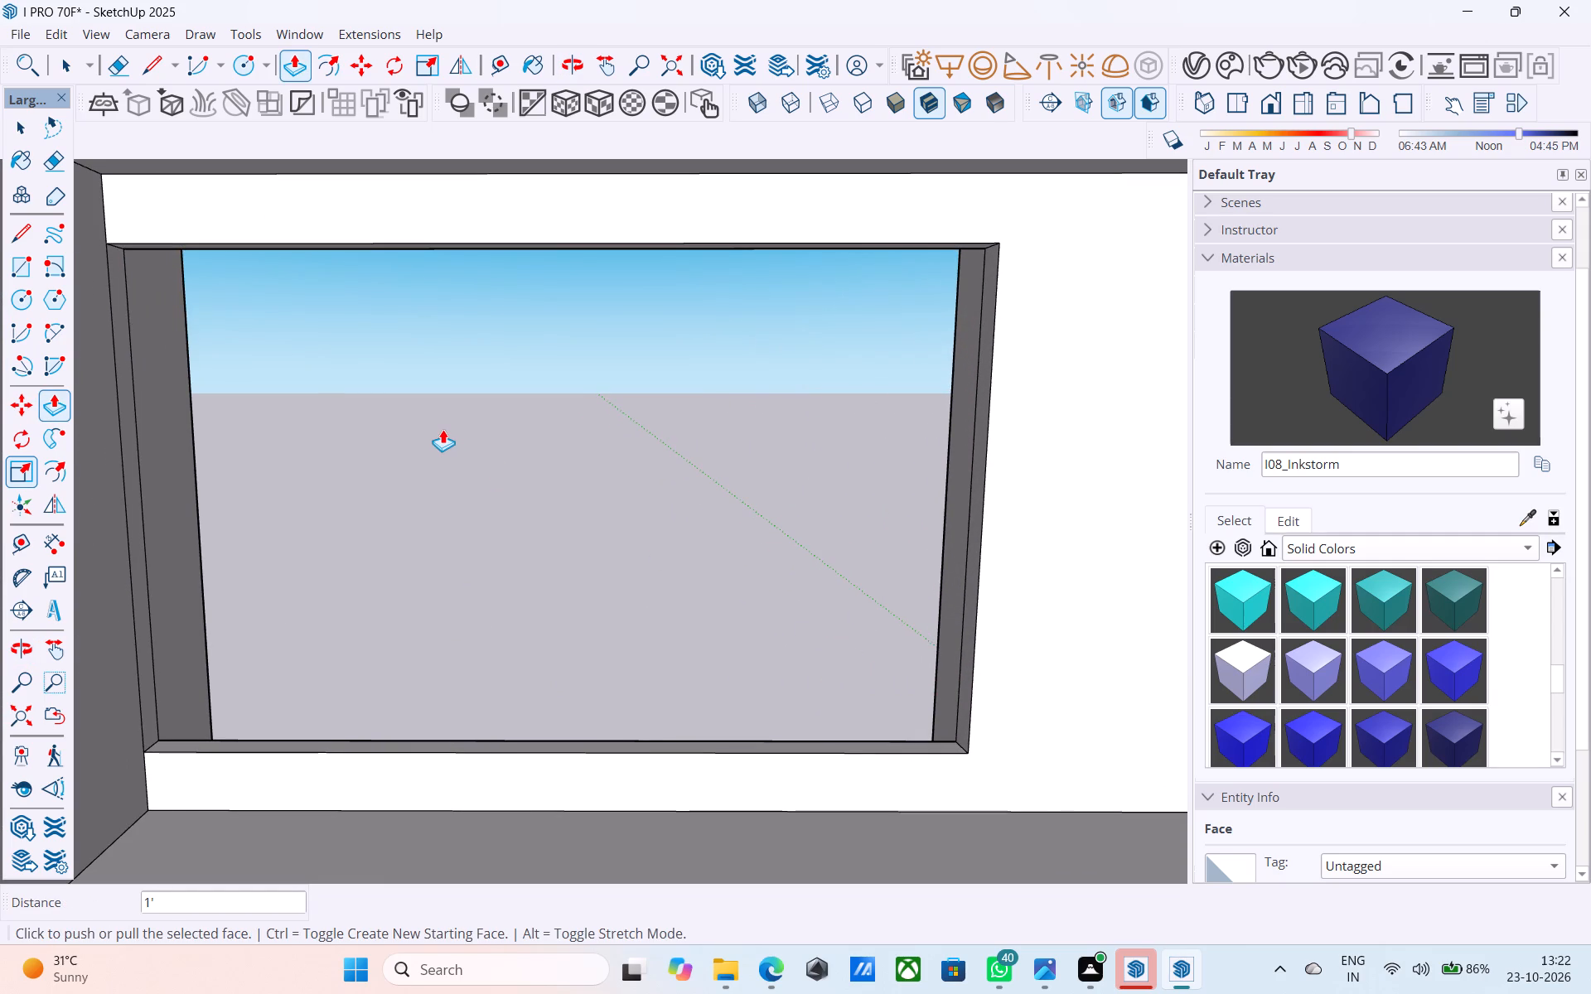
{"action": "key", "text": "space"}
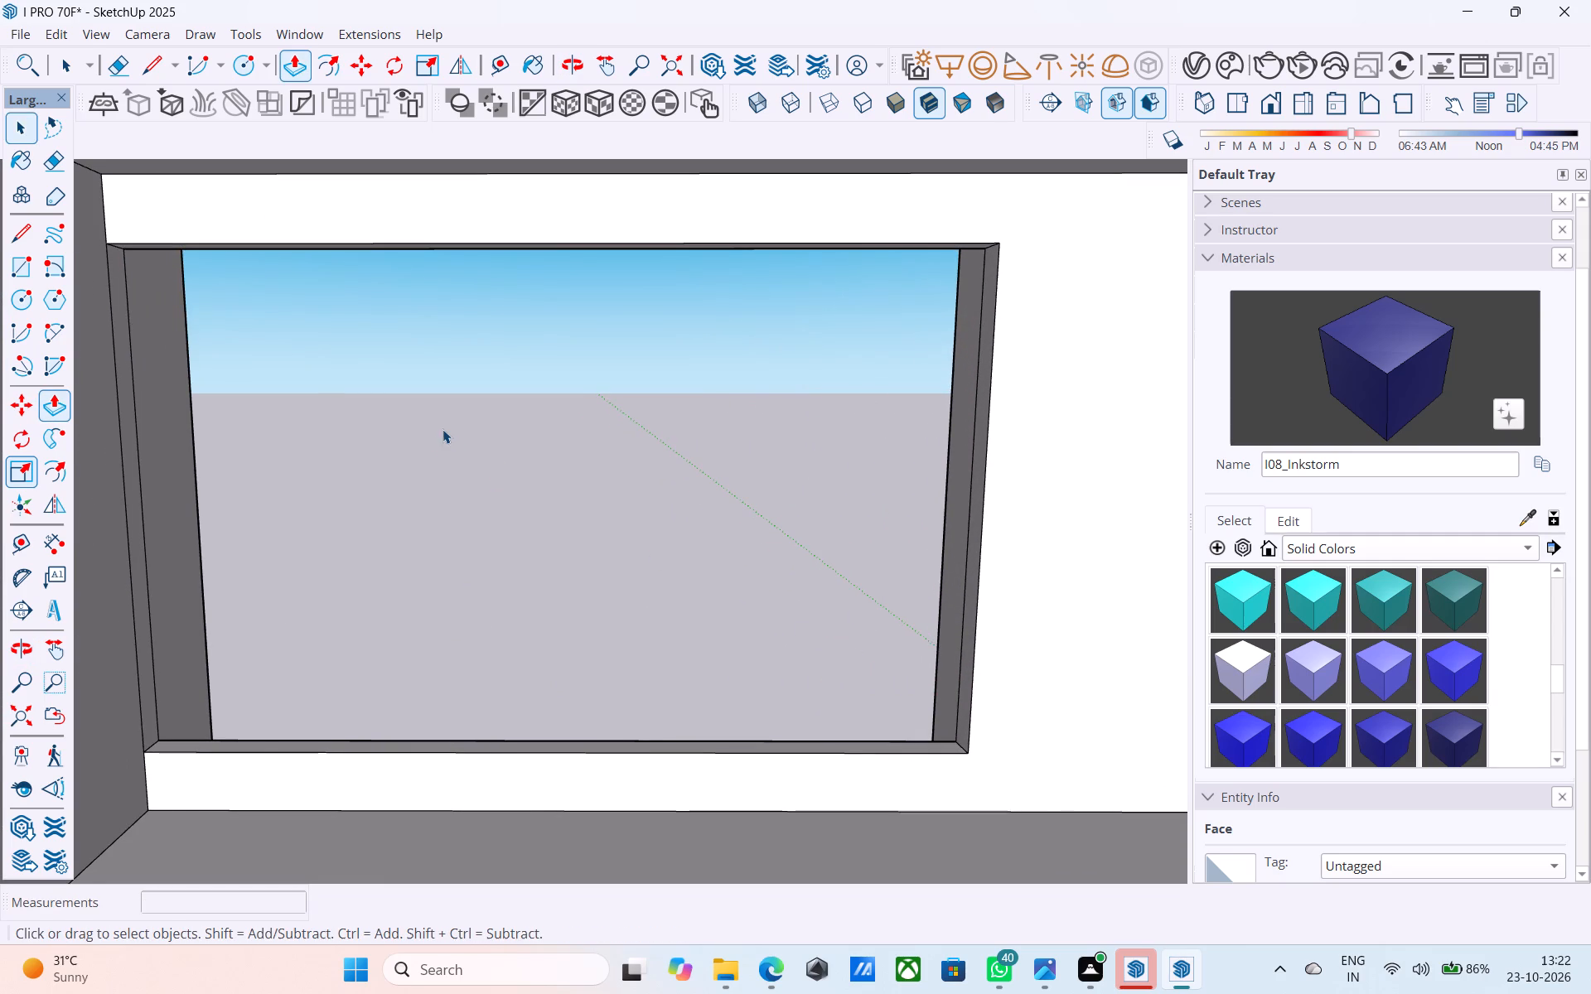
{"action": "scroll", "coordinate": [372, 410], "scroll_direction": "down", "scroll_amount": 1}
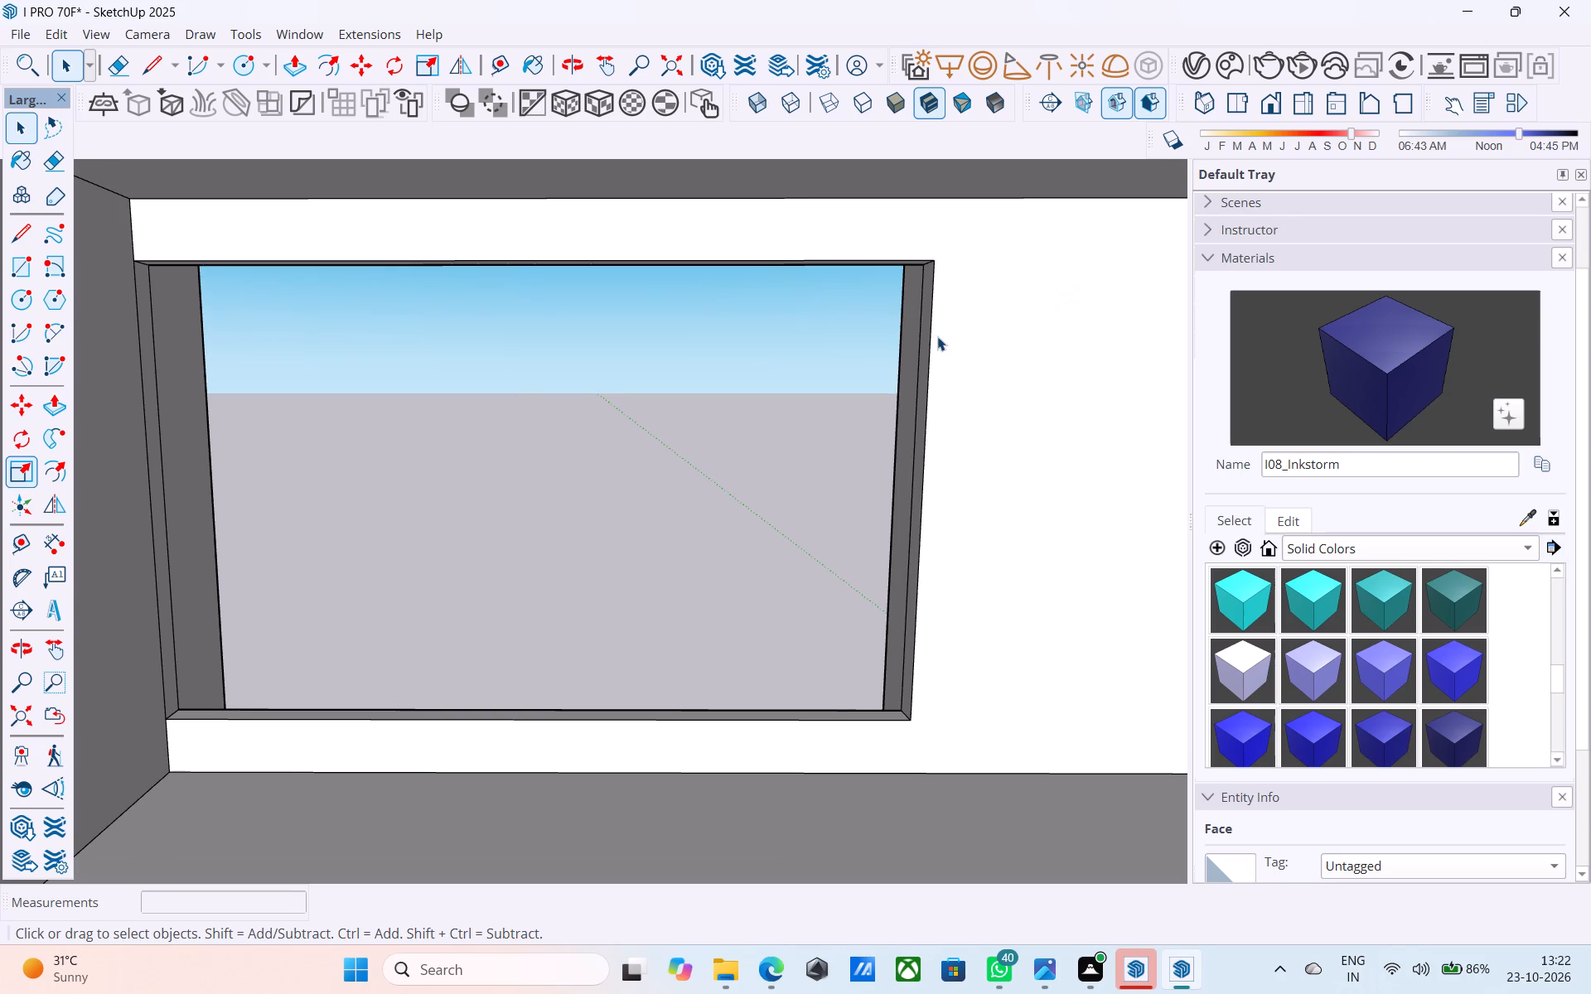
{"action": "left_click", "coordinate": [934, 336]}
{"action": "left_click", "coordinate": [932, 331]}
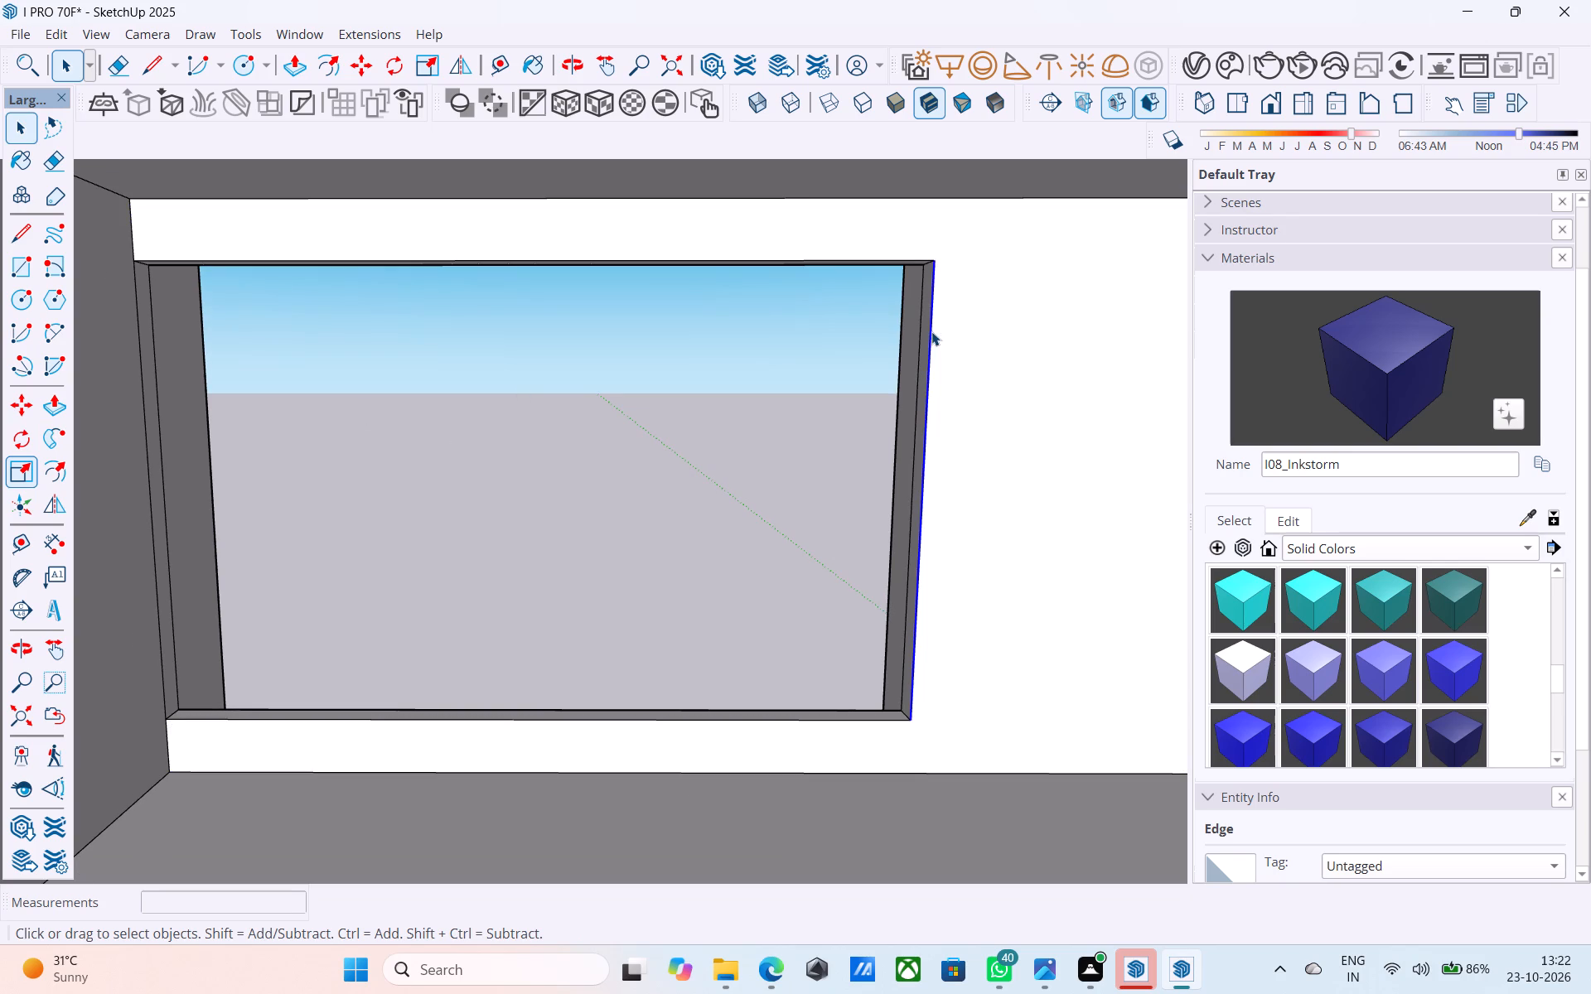
{"action": "key", "text": "m"}
{"action": "left_click", "coordinate": [930, 267]}
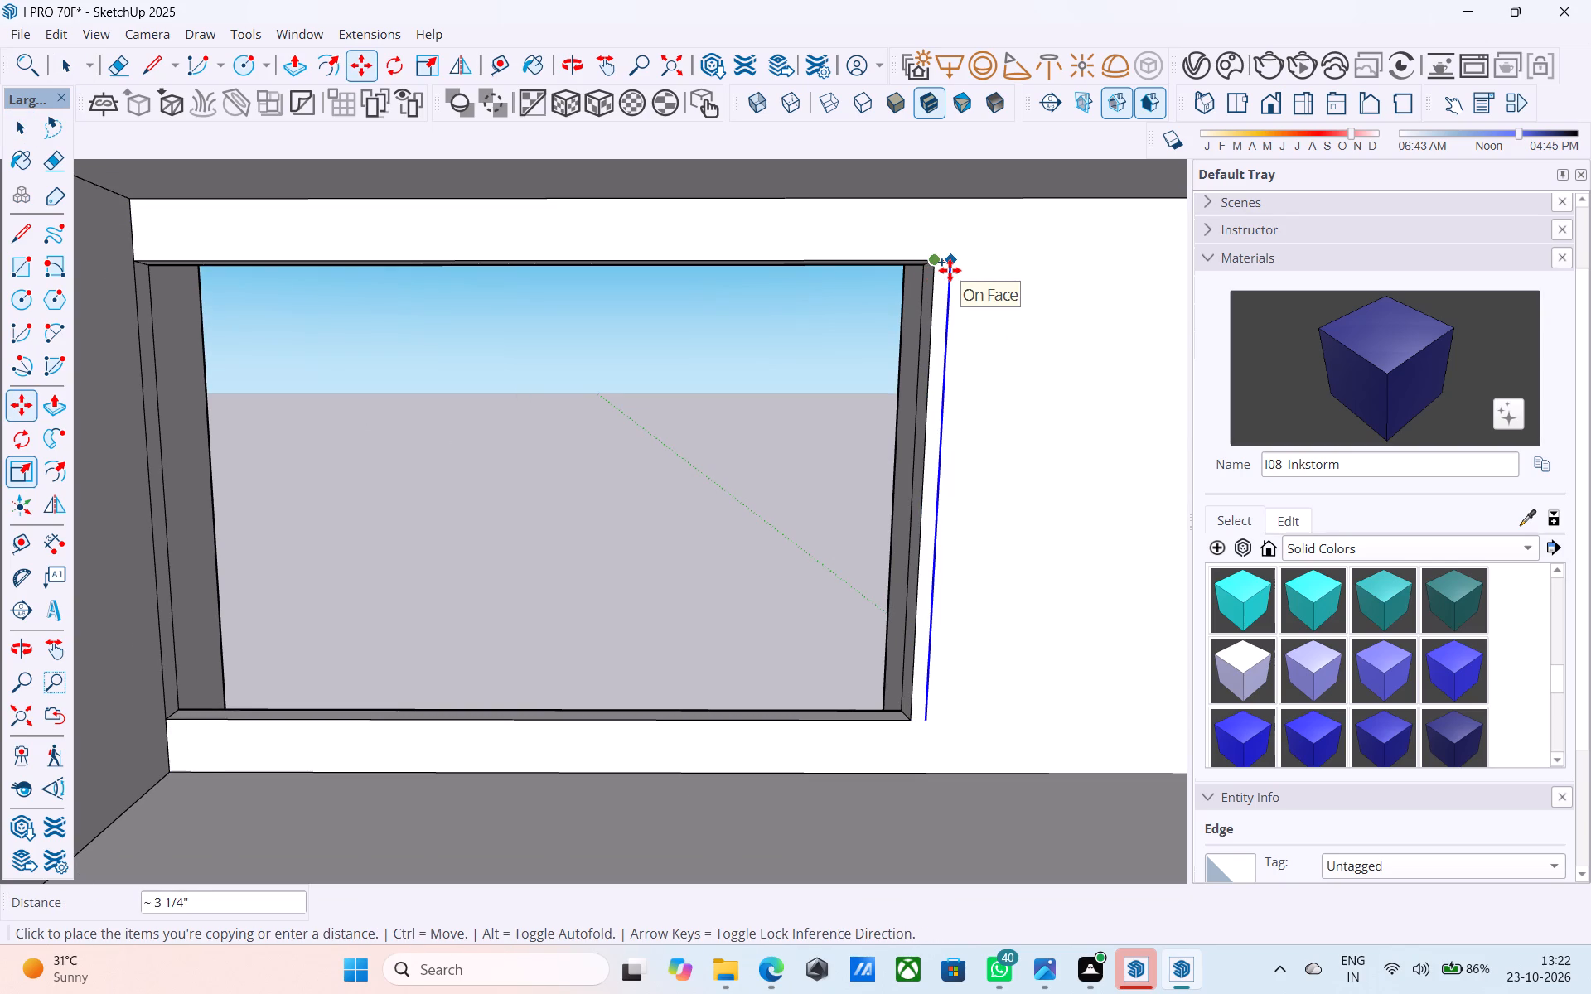
{"action": "type", "text": "6\""}
{"action": "key", "text": "Return"}
Draw lines extending the copied edge up to the ceiling and down to the floor.
{"action": "key", "text": "l"}
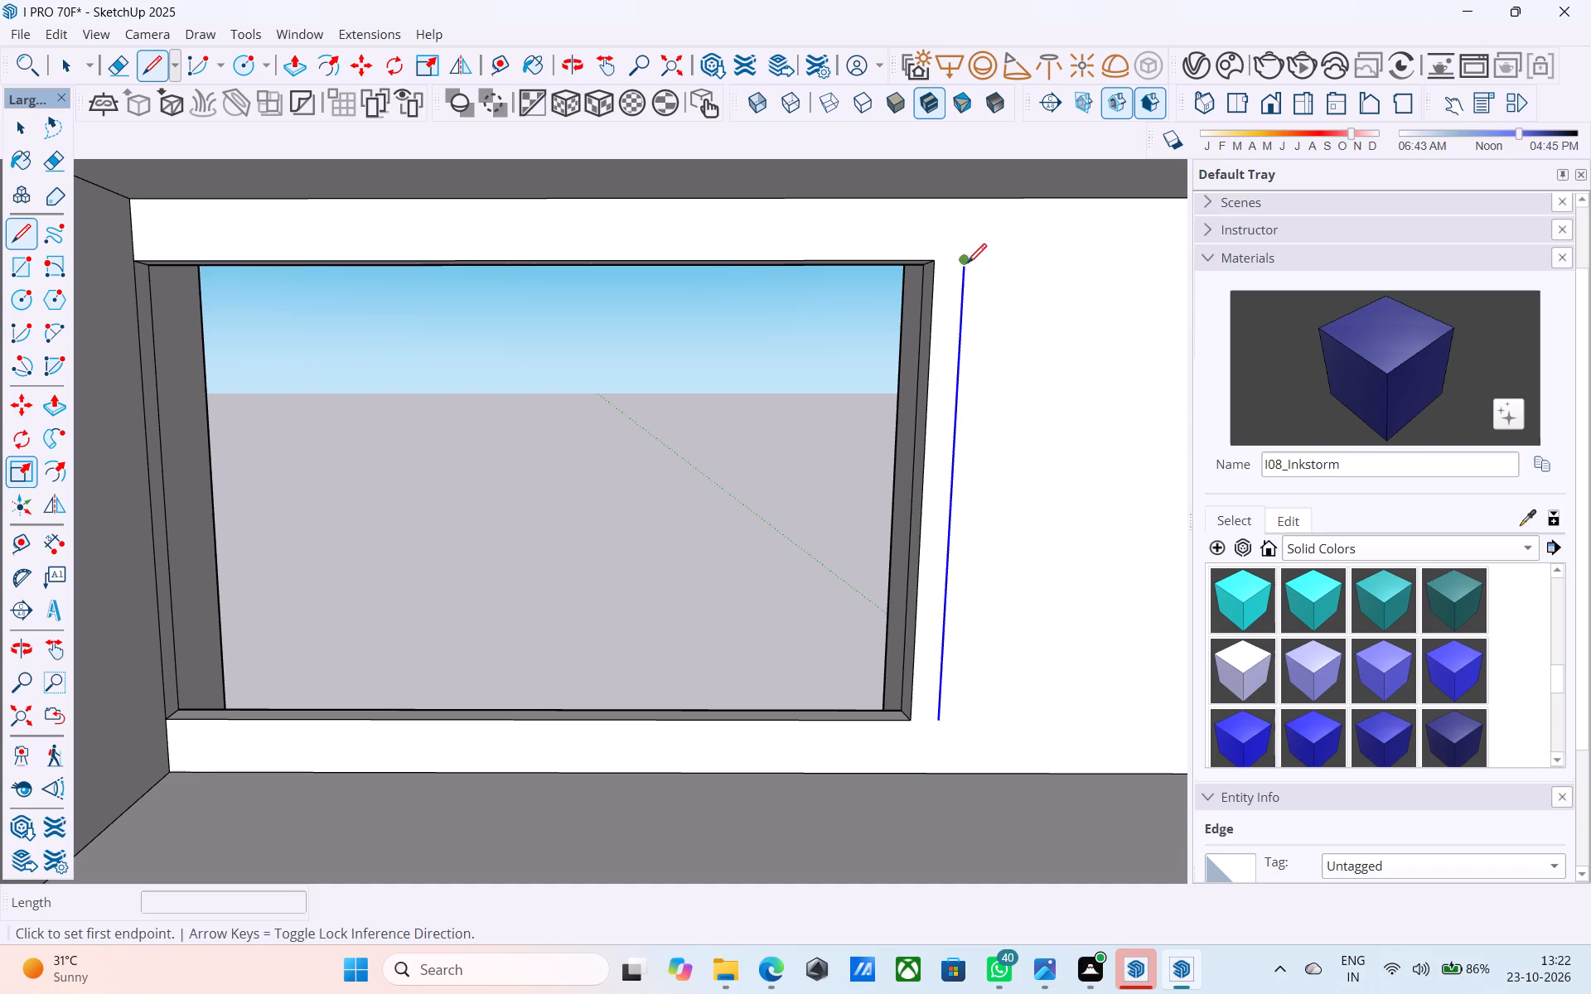
{"action": "left_click", "coordinate": [967, 263]}
{"action": "left_click", "coordinate": [965, 201]}
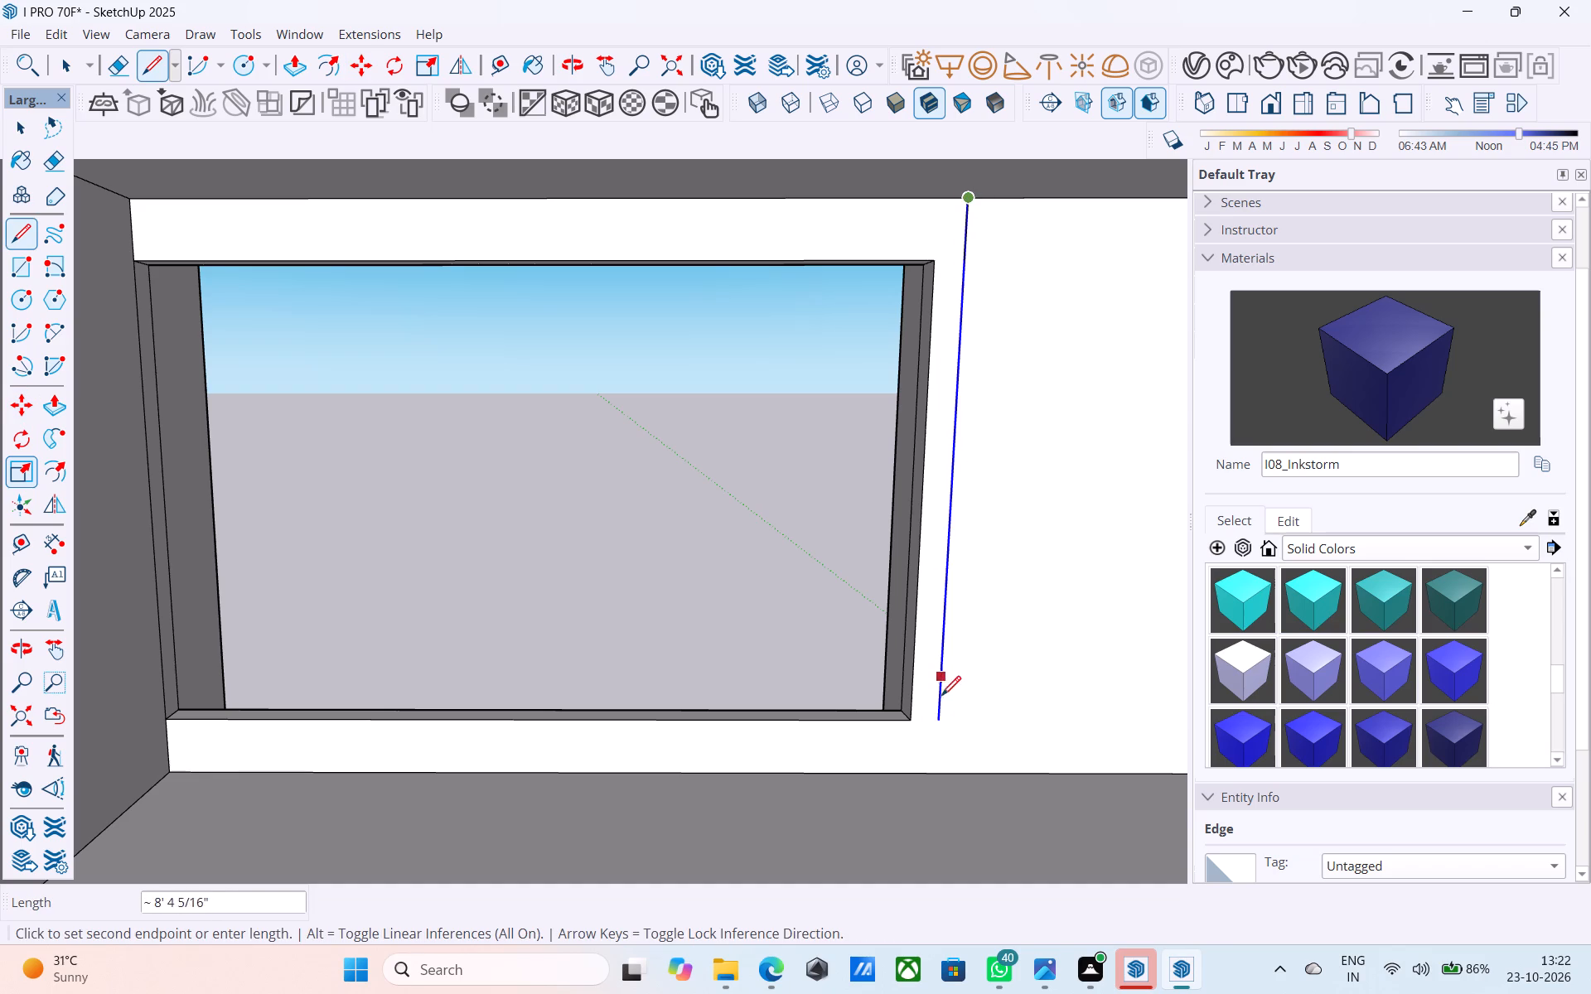
{"action": "left_click", "coordinate": [935, 716]}
{"action": "left_click", "coordinate": [943, 772]}
Copy the three-segment full-height line back onto the window's jamb edge to bound a 6" wide wall strip.
{"action": "key", "text": "space"}
{"action": "left_click", "coordinate": [937, 751]}
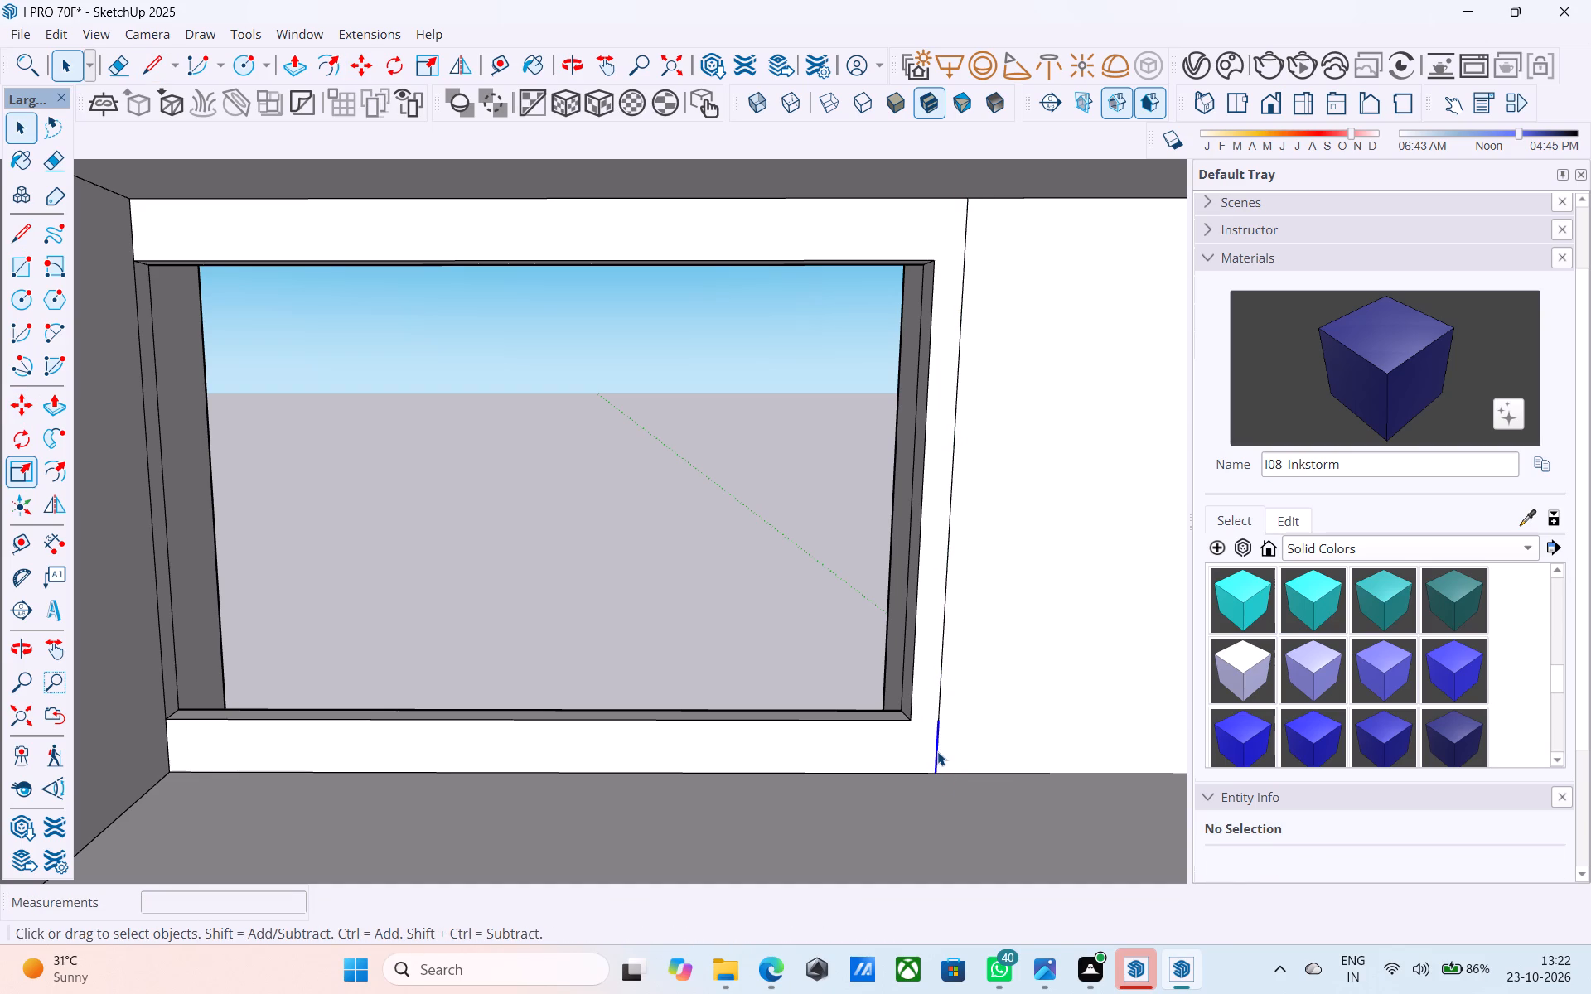
{"action": "left_click", "coordinate": [938, 702], "text": "shift"}
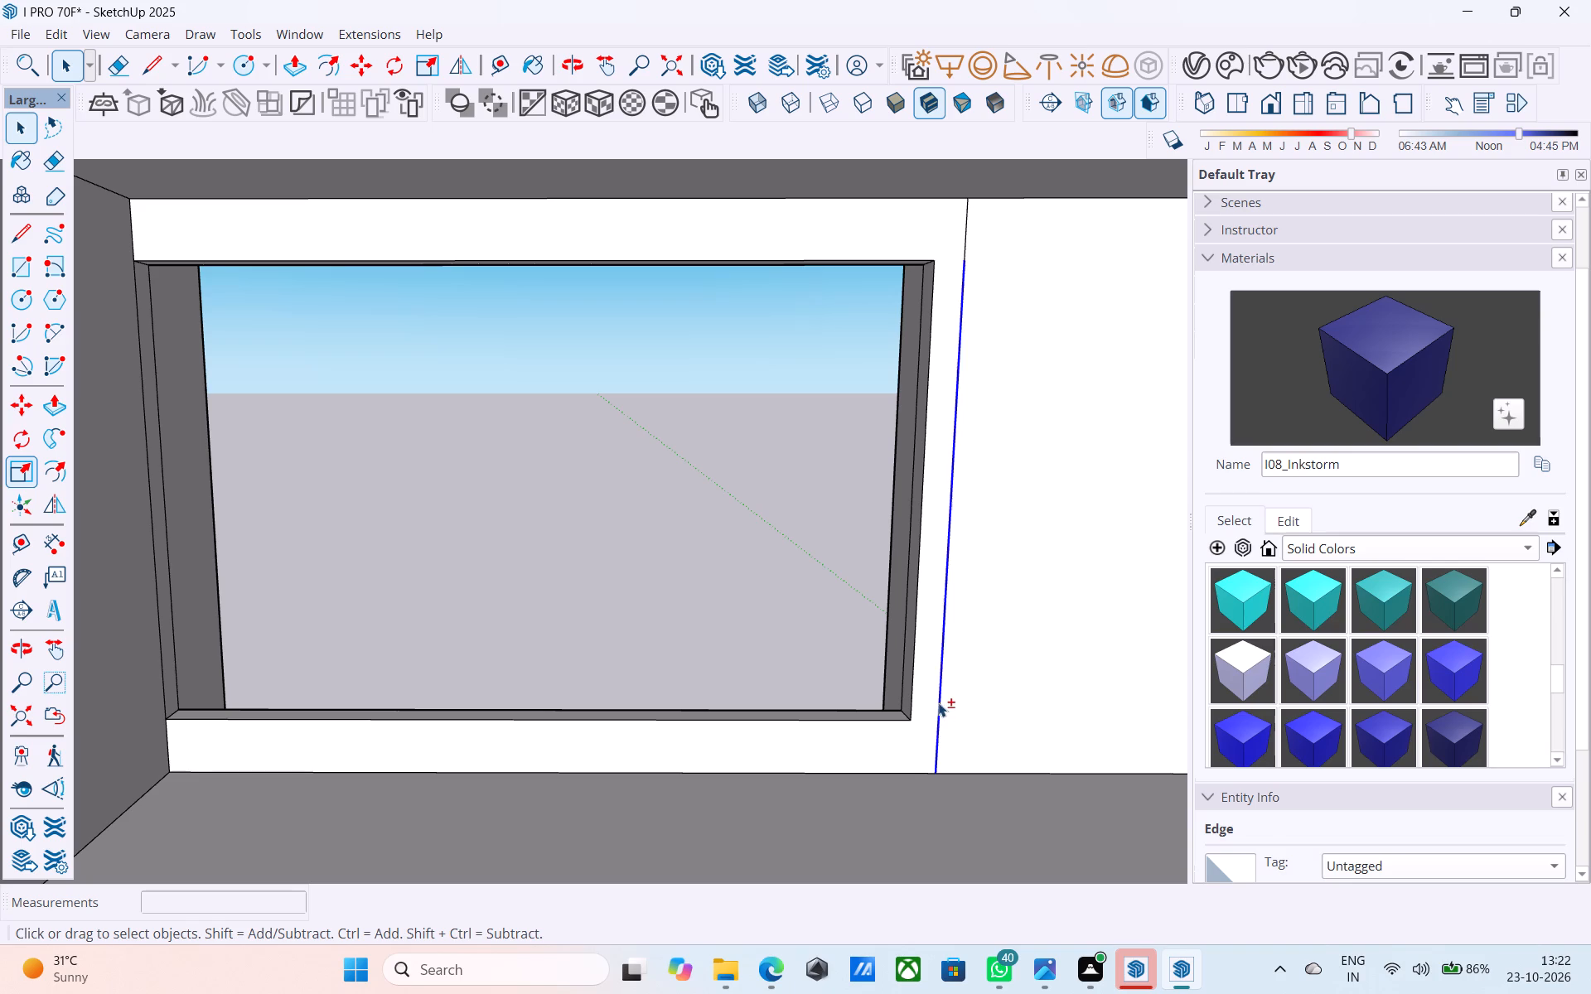
{"action": "left_click", "coordinate": [965, 233], "text": "shift"}
{"action": "key", "text": "m"}
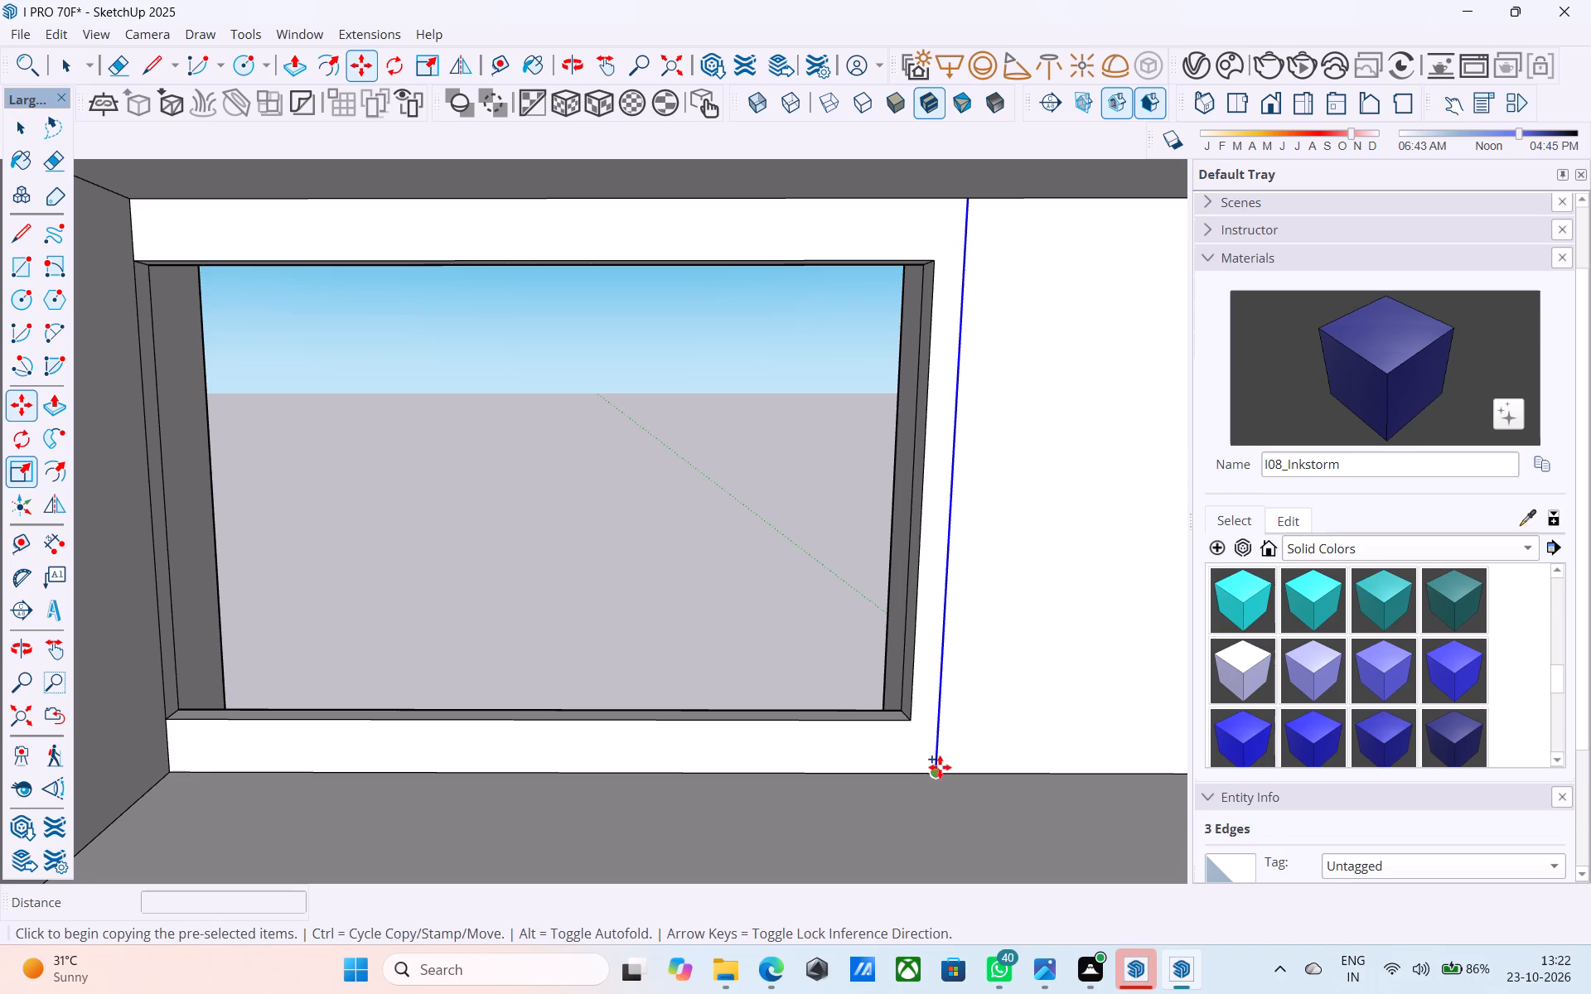
{"action": "left_click", "coordinate": [940, 767]}
{"action": "left_click", "coordinate": [912, 765]}
Pull the 6" wide strip 4' into the room, then a further 6", to form a partition wall.
{"action": "key", "text": "space"}
{"action": "left_click", "coordinate": [926, 695]}
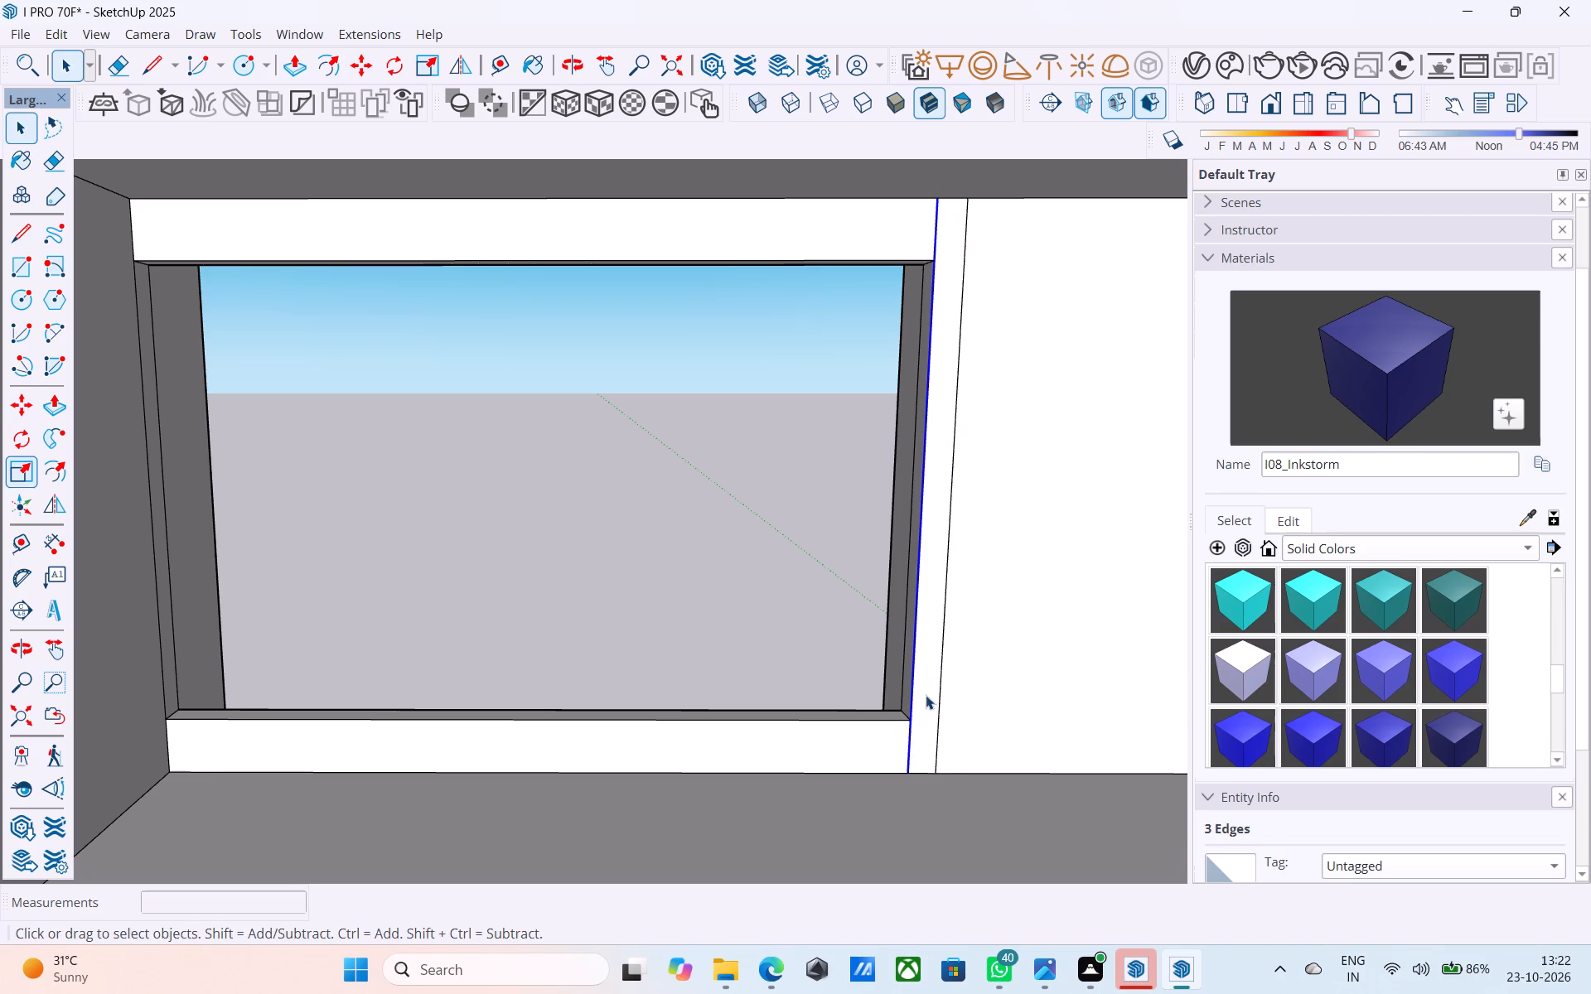
{"action": "key", "text": "p"}
{"action": "left_click", "coordinate": [923, 668]}
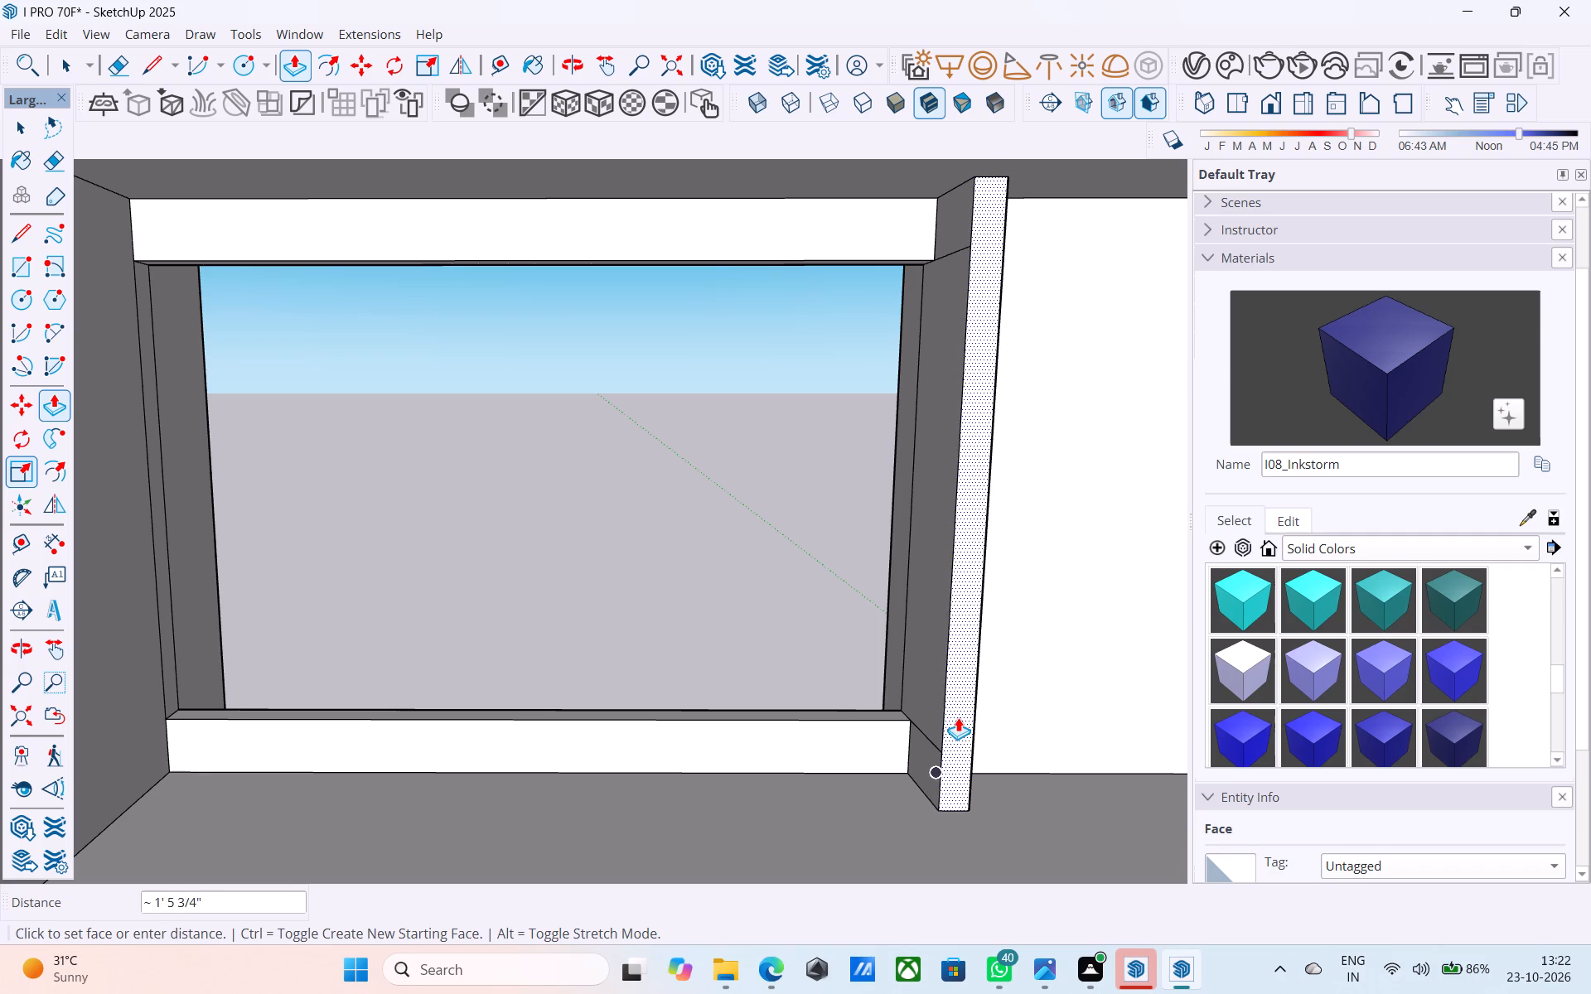
{"action": "type", "text": "4'"}
{"action": "key", "text": "Return"}
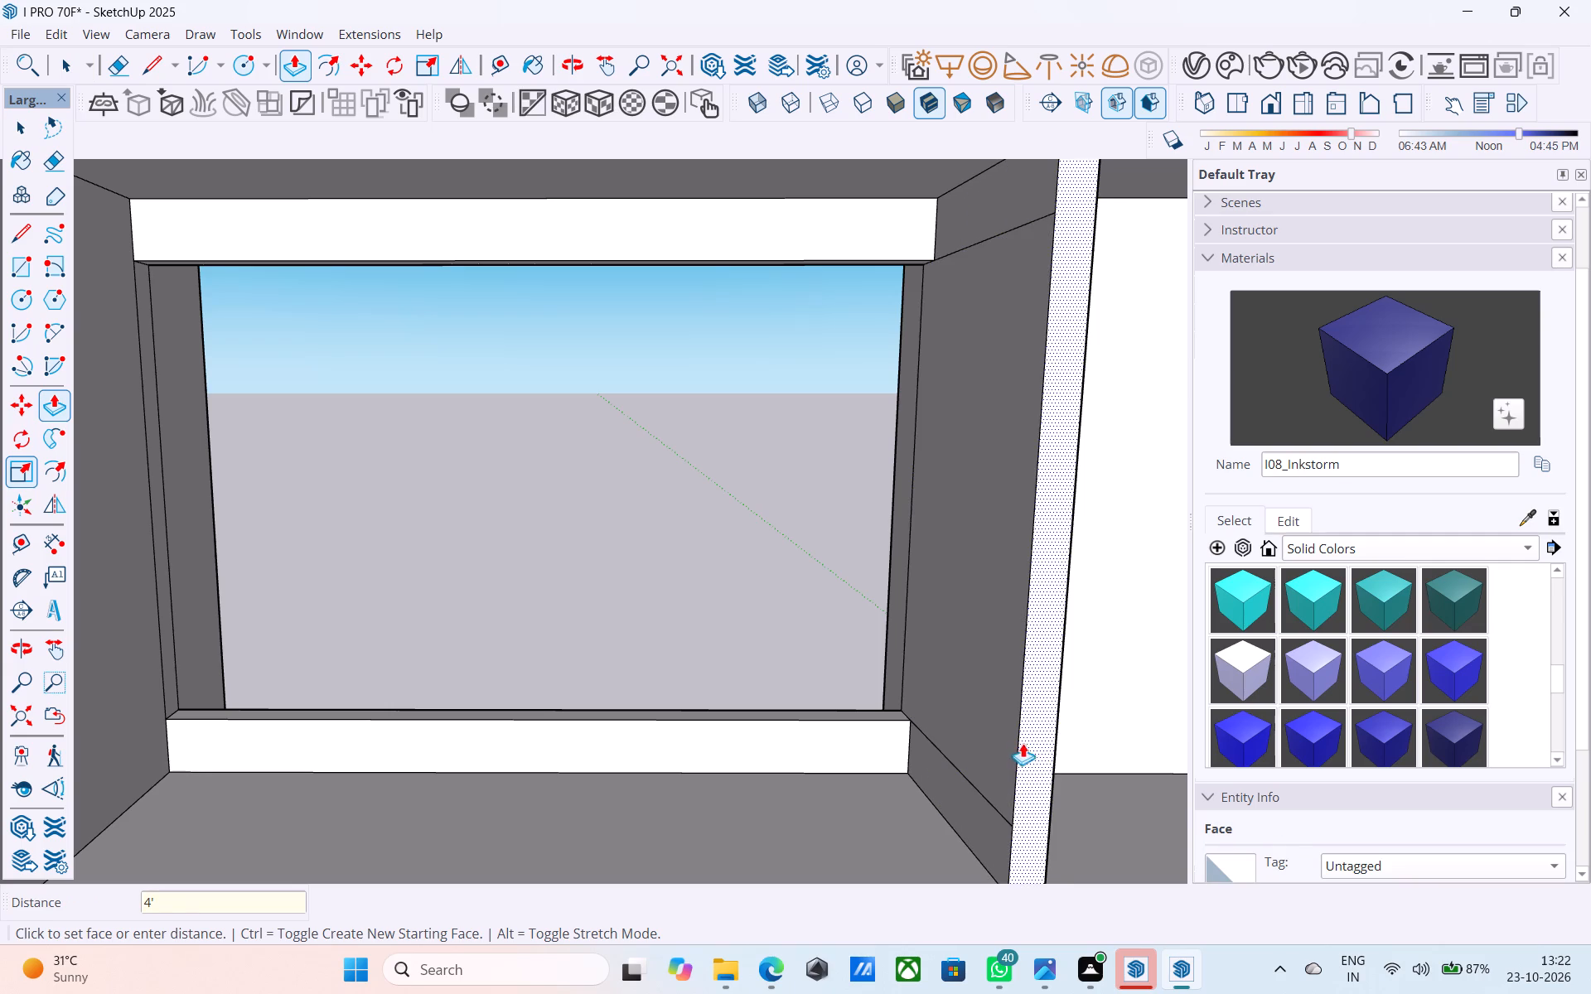
{"action": "left_click", "coordinate": [1025, 745]}
{"action": "type", "text": "6\""}
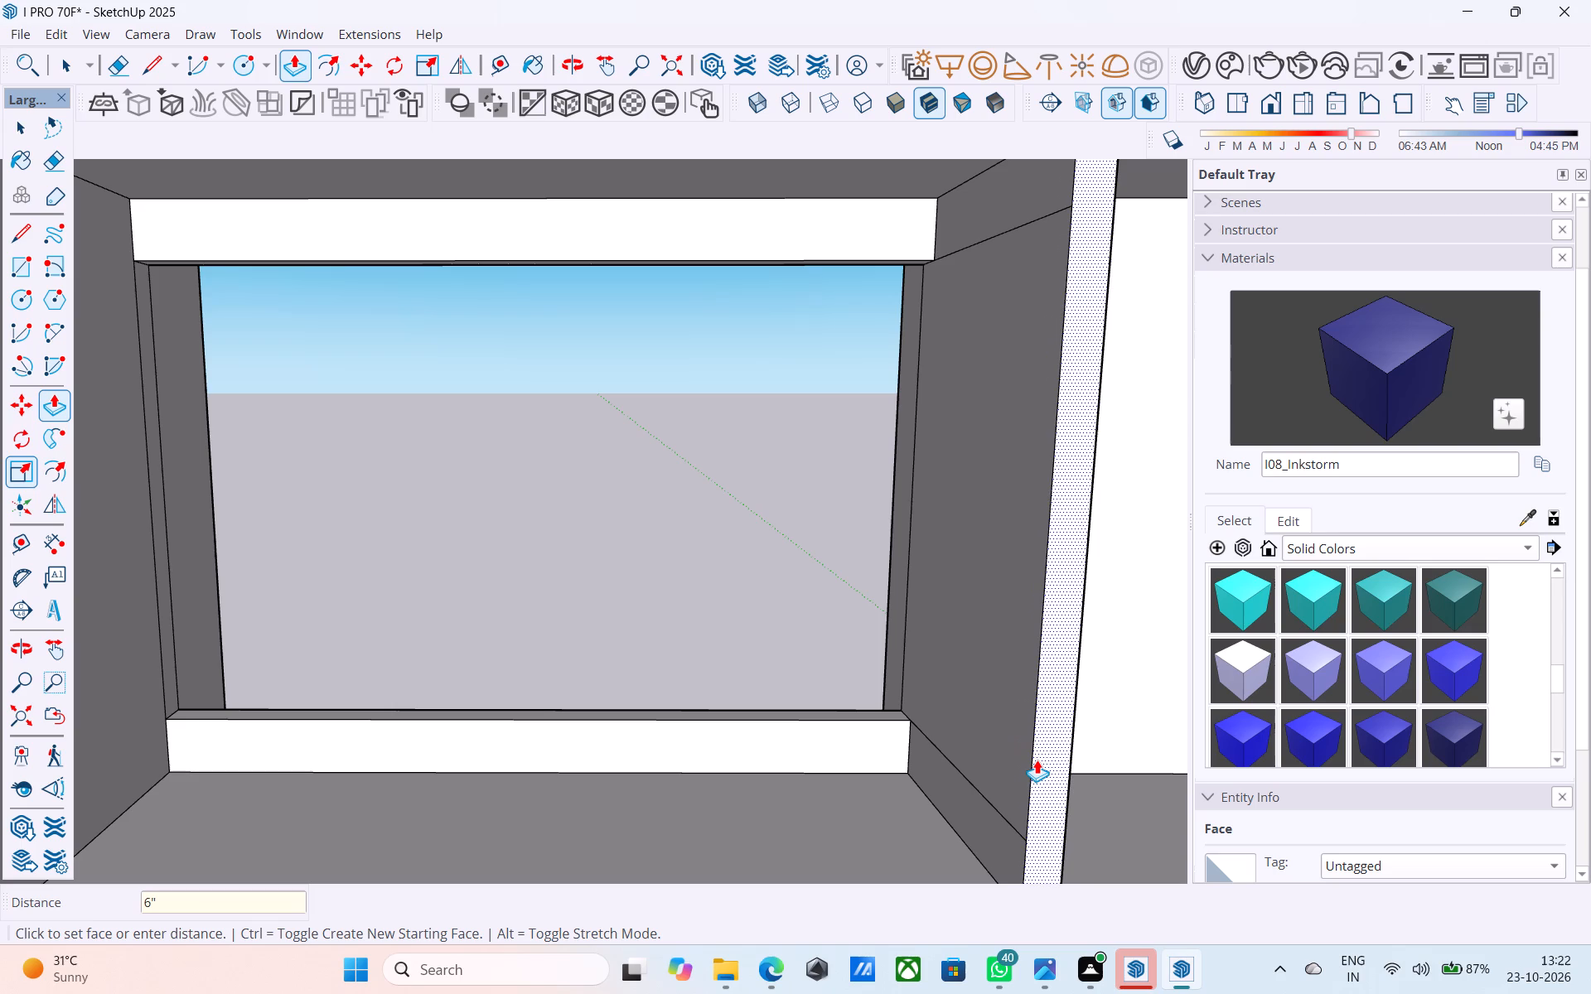
{"action": "key", "text": "Return"}
{"action": "key", "text": "space"}
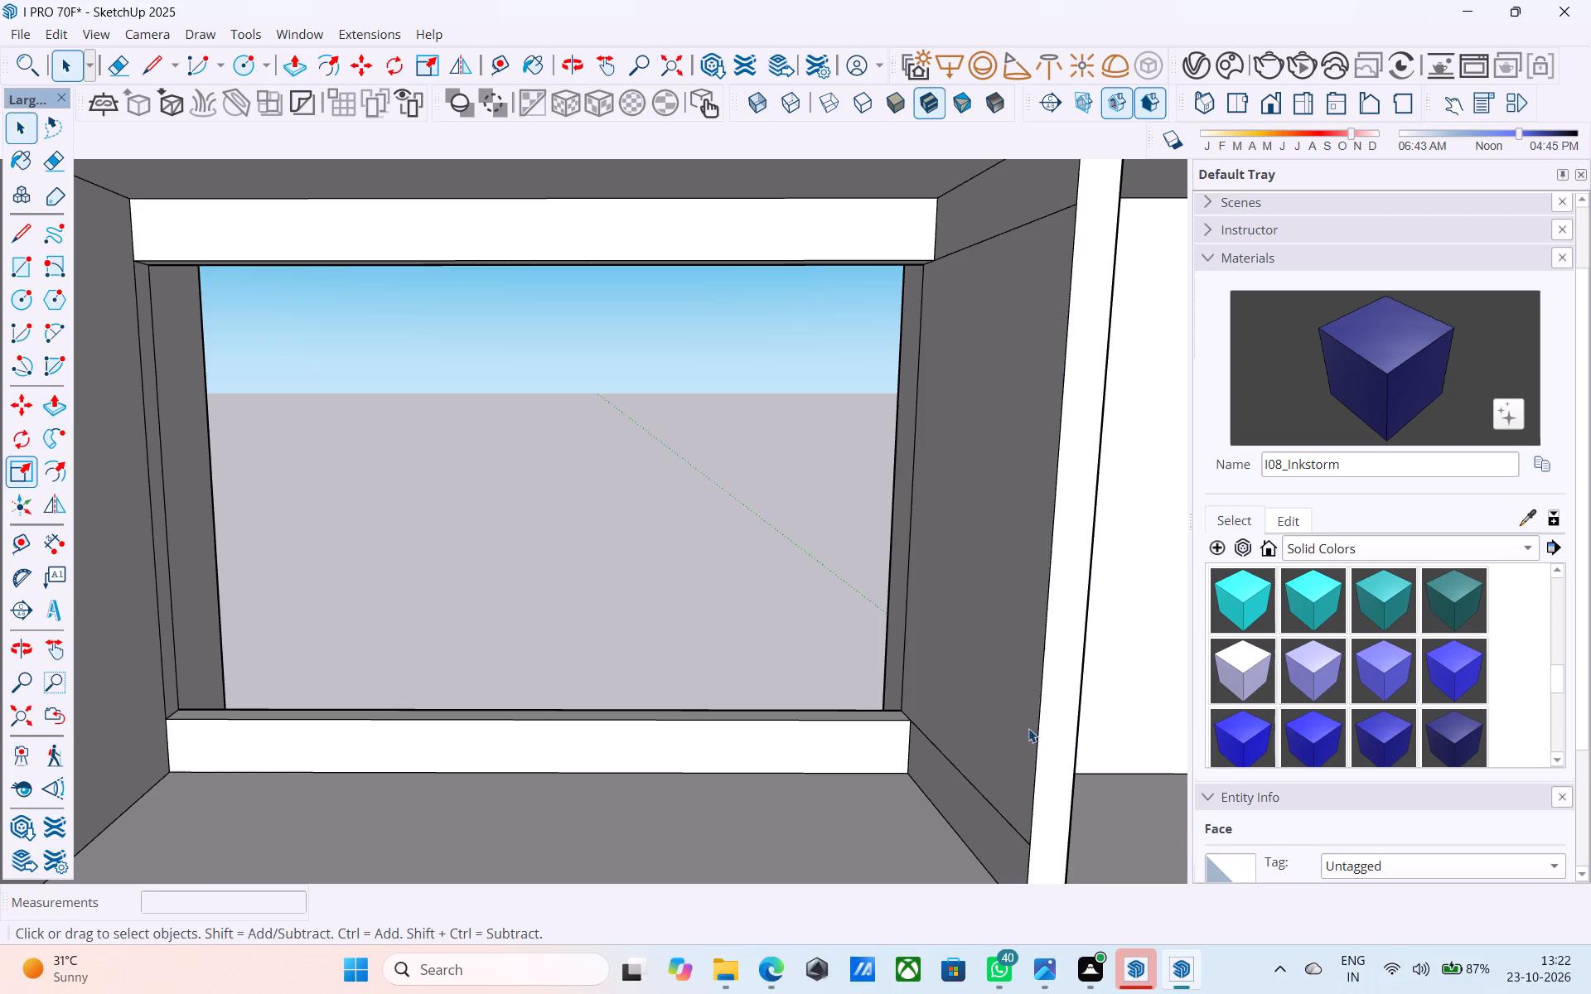
Erase the two horizontal seam lines across the new partition wall's side face.
{"action": "middle_click_drag", "start_coordinate": [1021, 731], "coordinate": [817, 758], "text": "shift"}
{"action": "scroll", "coordinate": [793, 712], "scroll_direction": "up", "scroll_amount": 7}
{"action": "middle_click_drag", "start_coordinate": [825, 691], "coordinate": [1318, 708]}
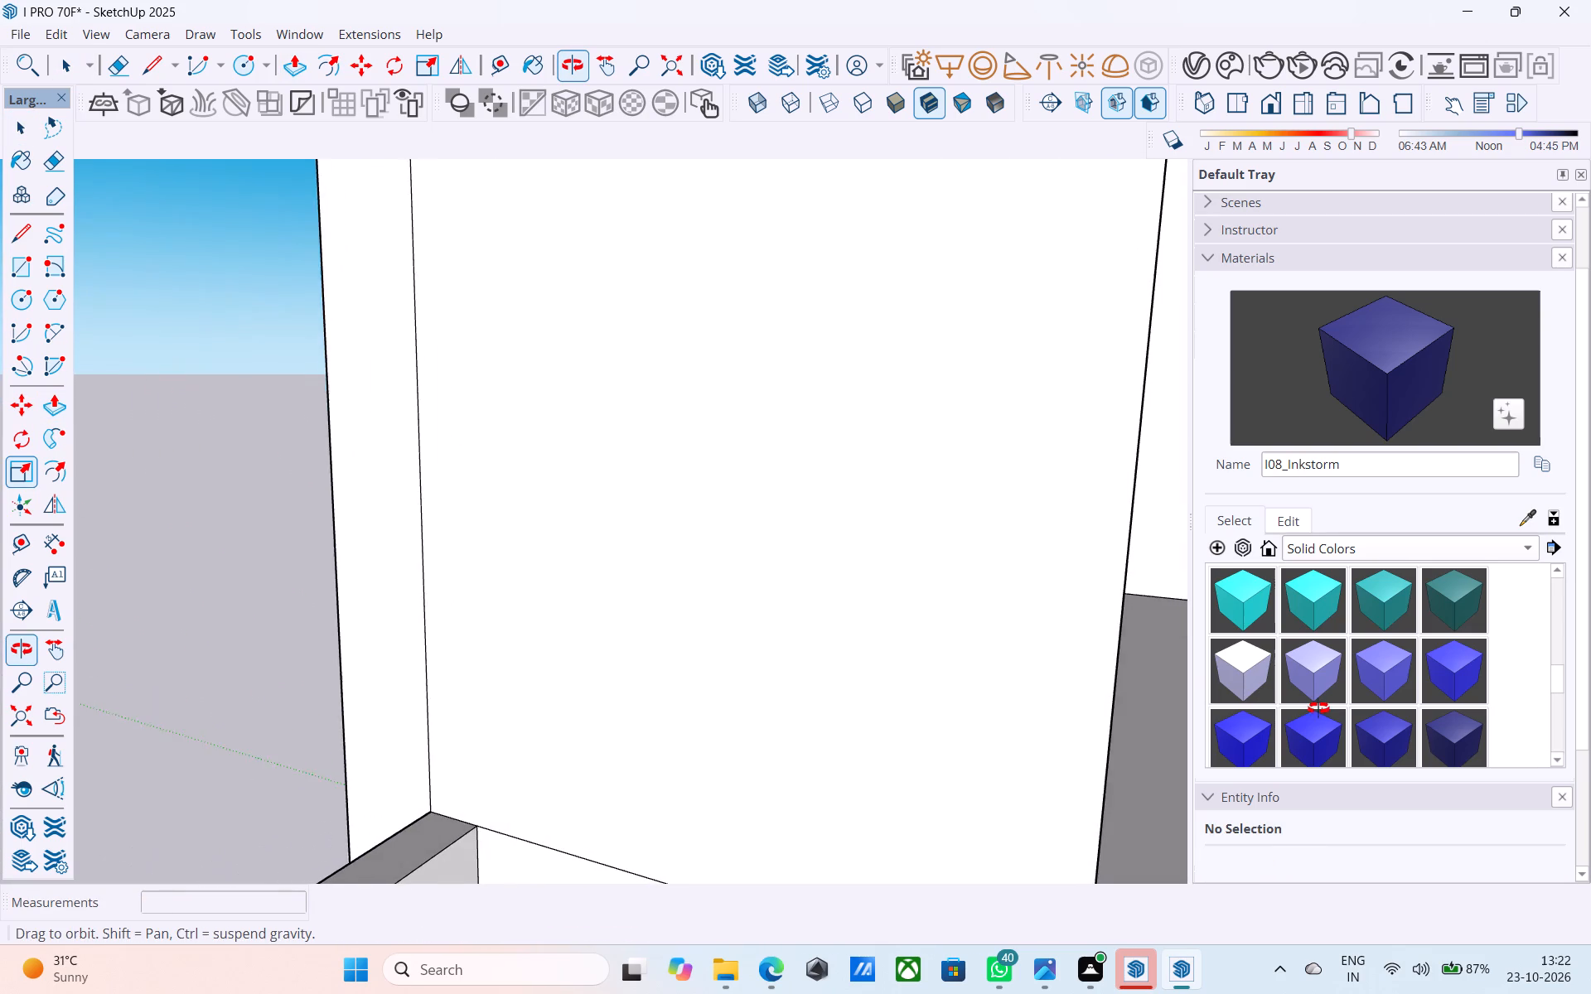
{"action": "middle_click_drag", "start_coordinate": [1318, 708], "coordinate": [1301, 694]}
{"action": "middle_click_drag", "start_coordinate": [1084, 658], "coordinate": [1134, 579], "text": "shift"}
{"action": "scroll", "coordinate": [1071, 536], "scroll_direction": "down", "scroll_amount": 3}
{"action": "middle_click_drag", "start_coordinate": [1053, 572], "coordinate": [1026, 591]}
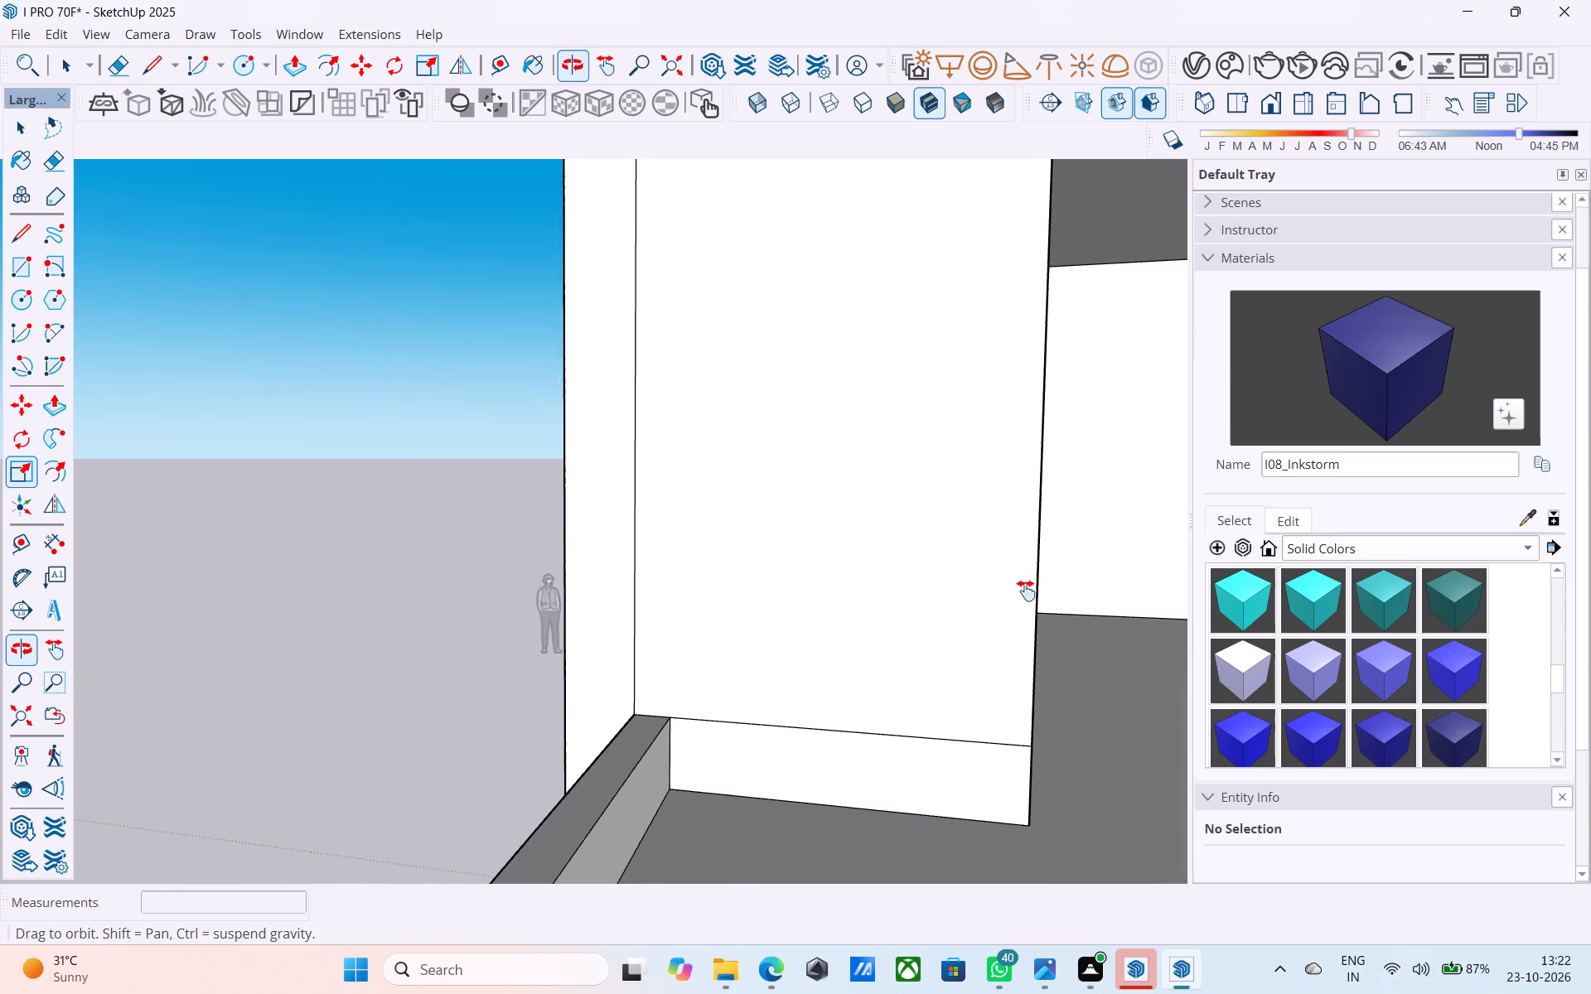
{"action": "middle_click_drag", "start_coordinate": [1026, 591], "coordinate": [1028, 688]}
{"action": "key", "text": "e"}
{"action": "left_click_drag", "start_coordinate": [946, 264], "coordinate": [946, 263]}
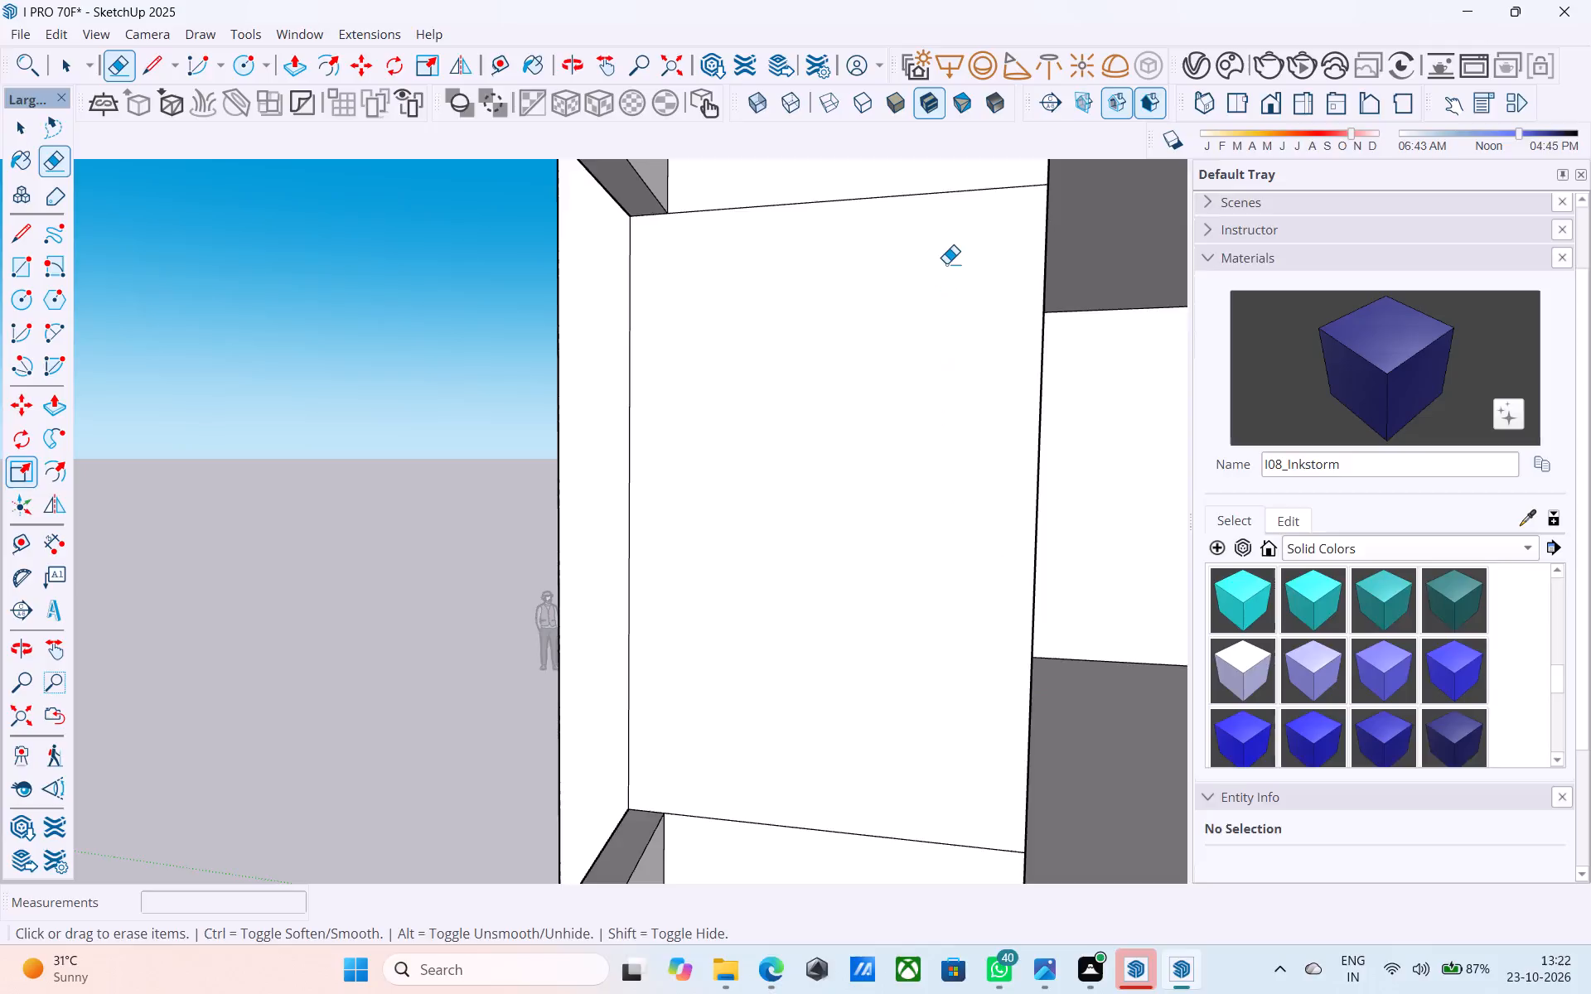
{"action": "left_click_drag", "start_coordinate": [946, 263], "coordinate": [936, 195]}
{"action": "left_click_drag", "start_coordinate": [897, 813], "coordinate": [889, 847]}
Copy the partition wall's free vertical end edge 6" inward along its side face.
{"action": "scroll", "coordinate": [975, 780], "scroll_direction": "up", "scroll_amount": 1}
{"action": "key", "text": "space"}
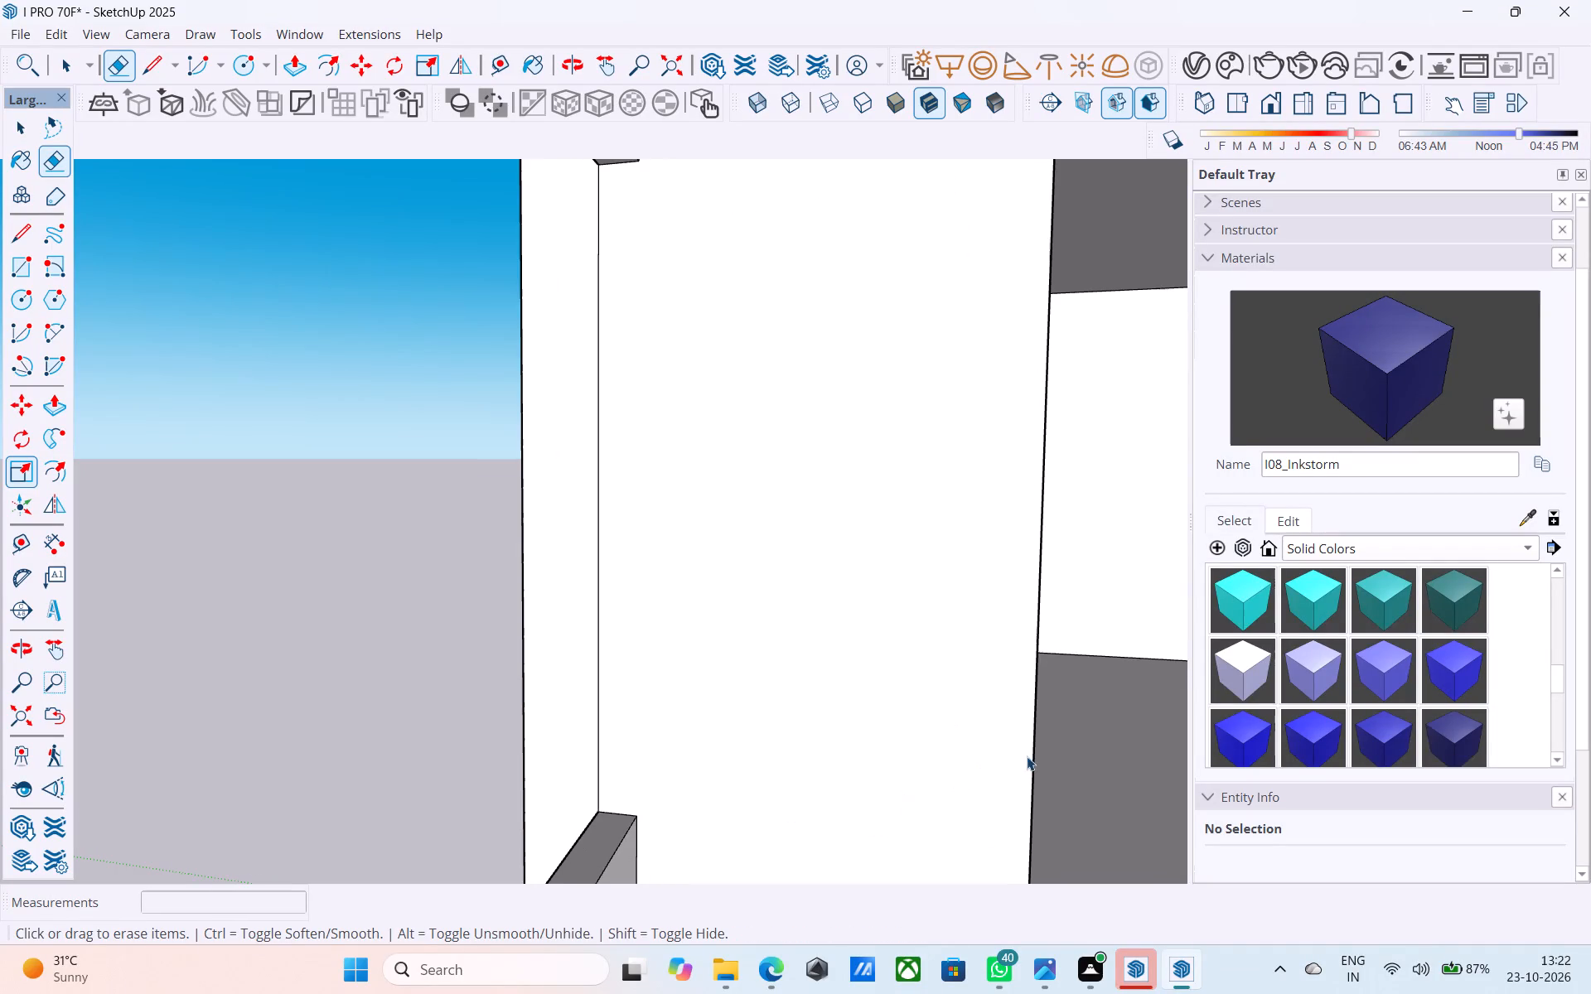
{"action": "left_click", "coordinate": [1034, 753]}
{"action": "key", "text": "m"}
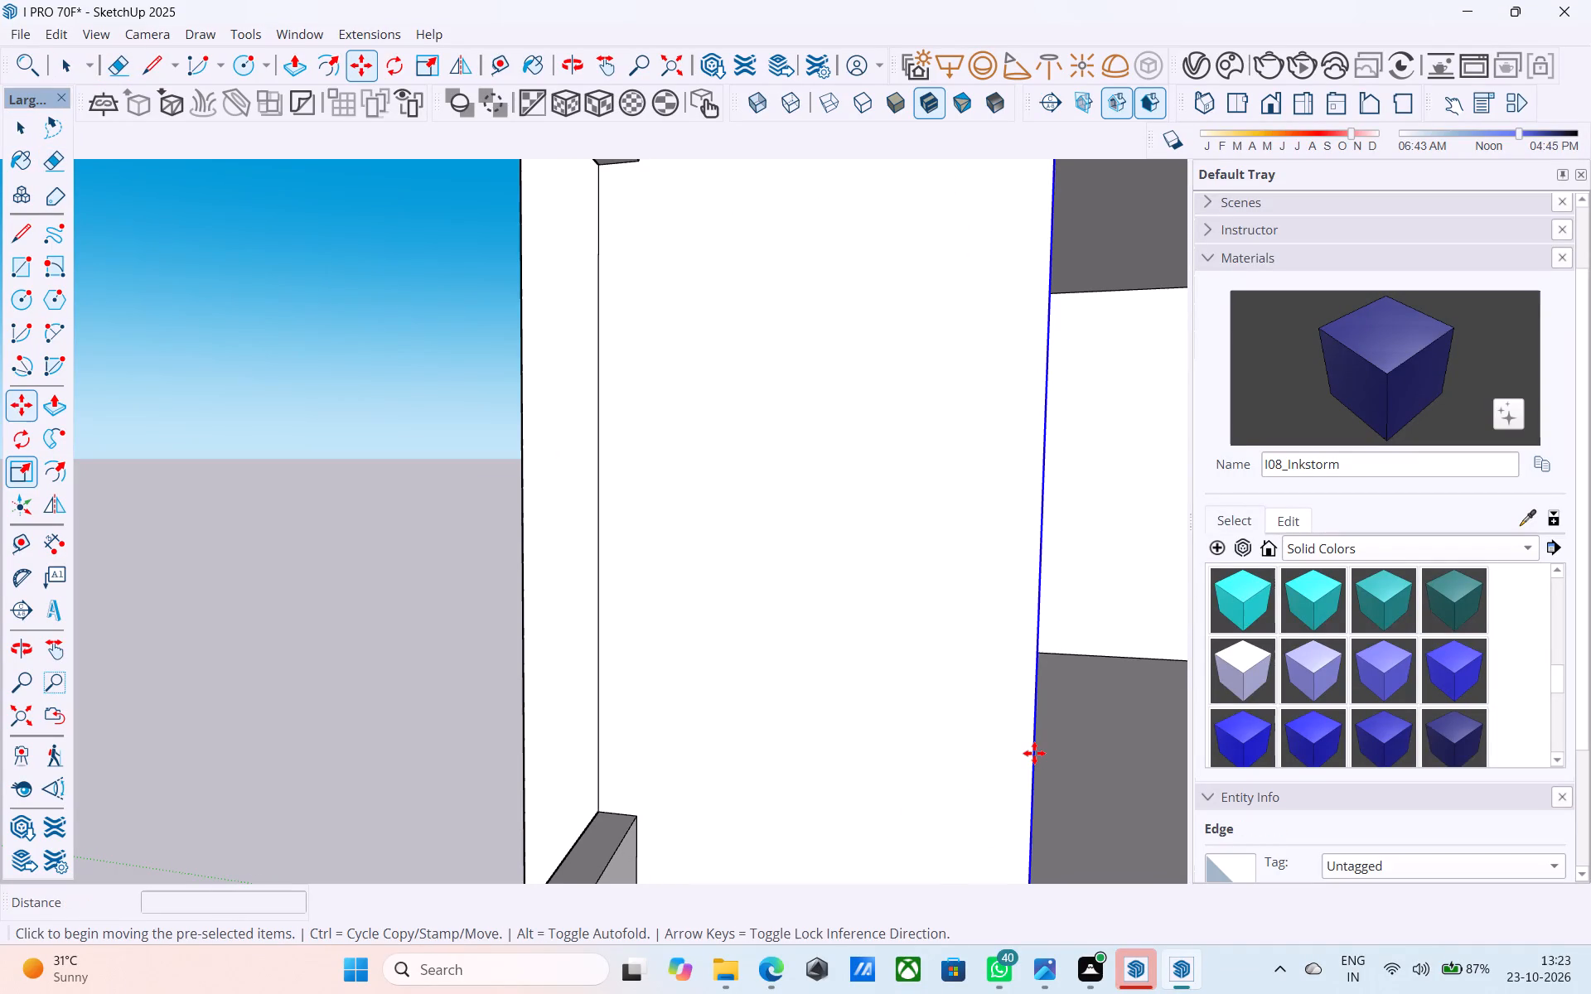
{"action": "left_click", "coordinate": [1032, 753]}
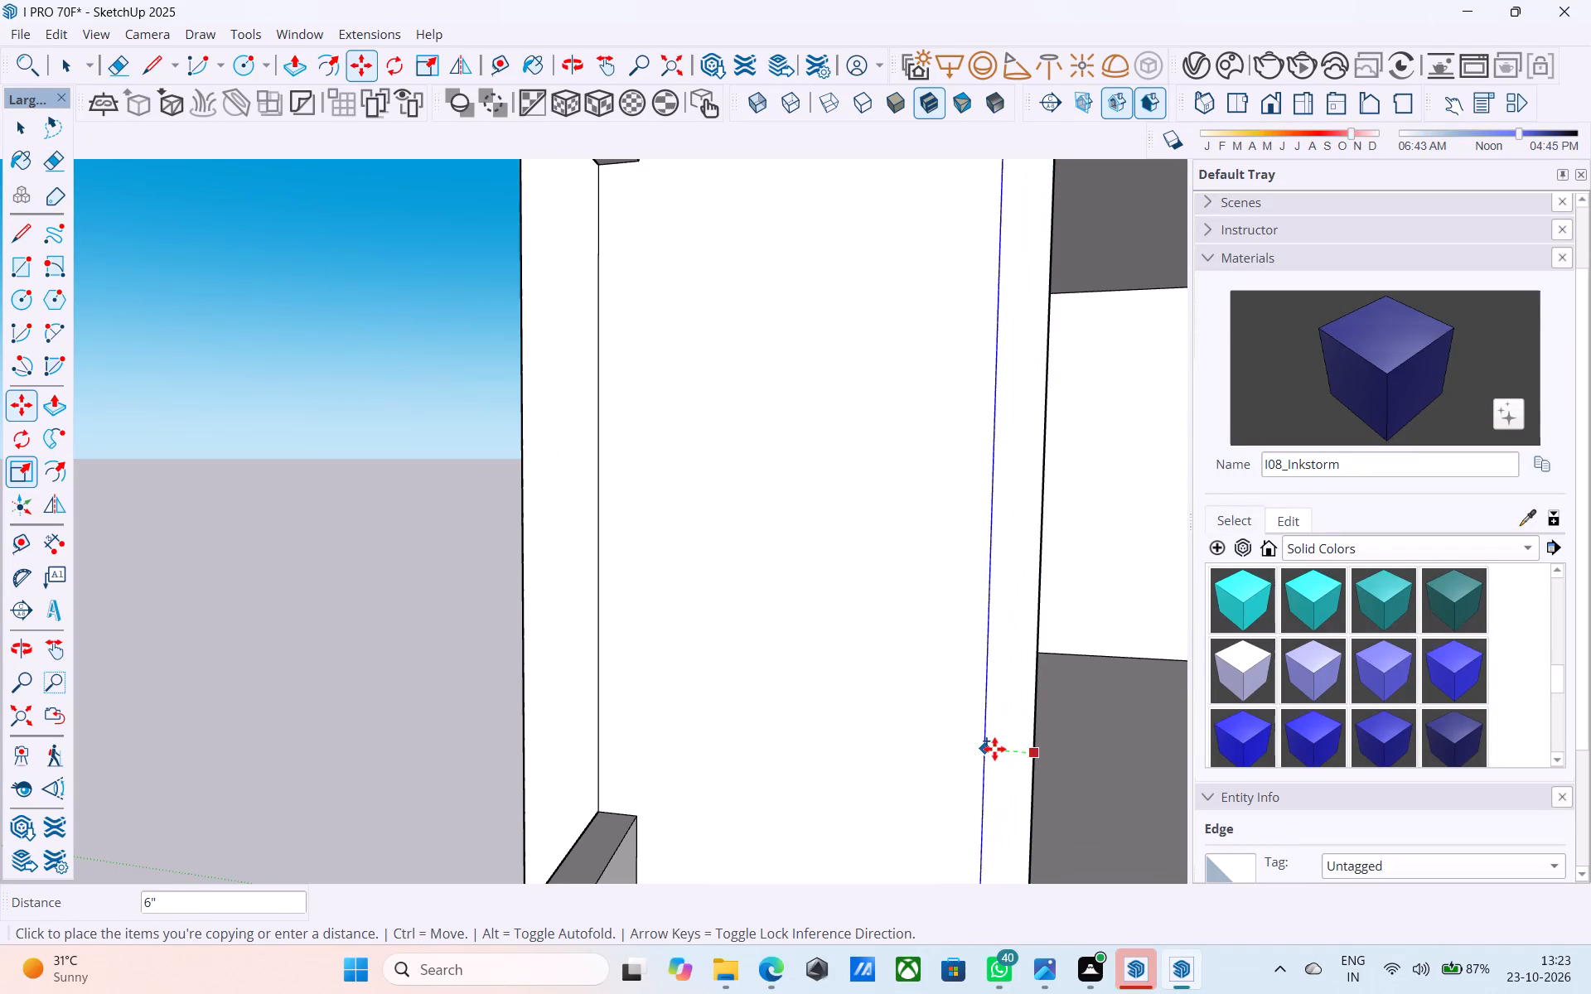
{"action": "left_click", "coordinate": [994, 749]}
{"action": "key", "text": "space"}
Pull the 6" wide strip at the partition's free end 13' 4 1/2" across the room to form a return wall.
{"action": "left_click", "coordinate": [1000, 749]}
{"action": "key", "text": "p"}
{"action": "left_click", "coordinate": [1000, 748]}
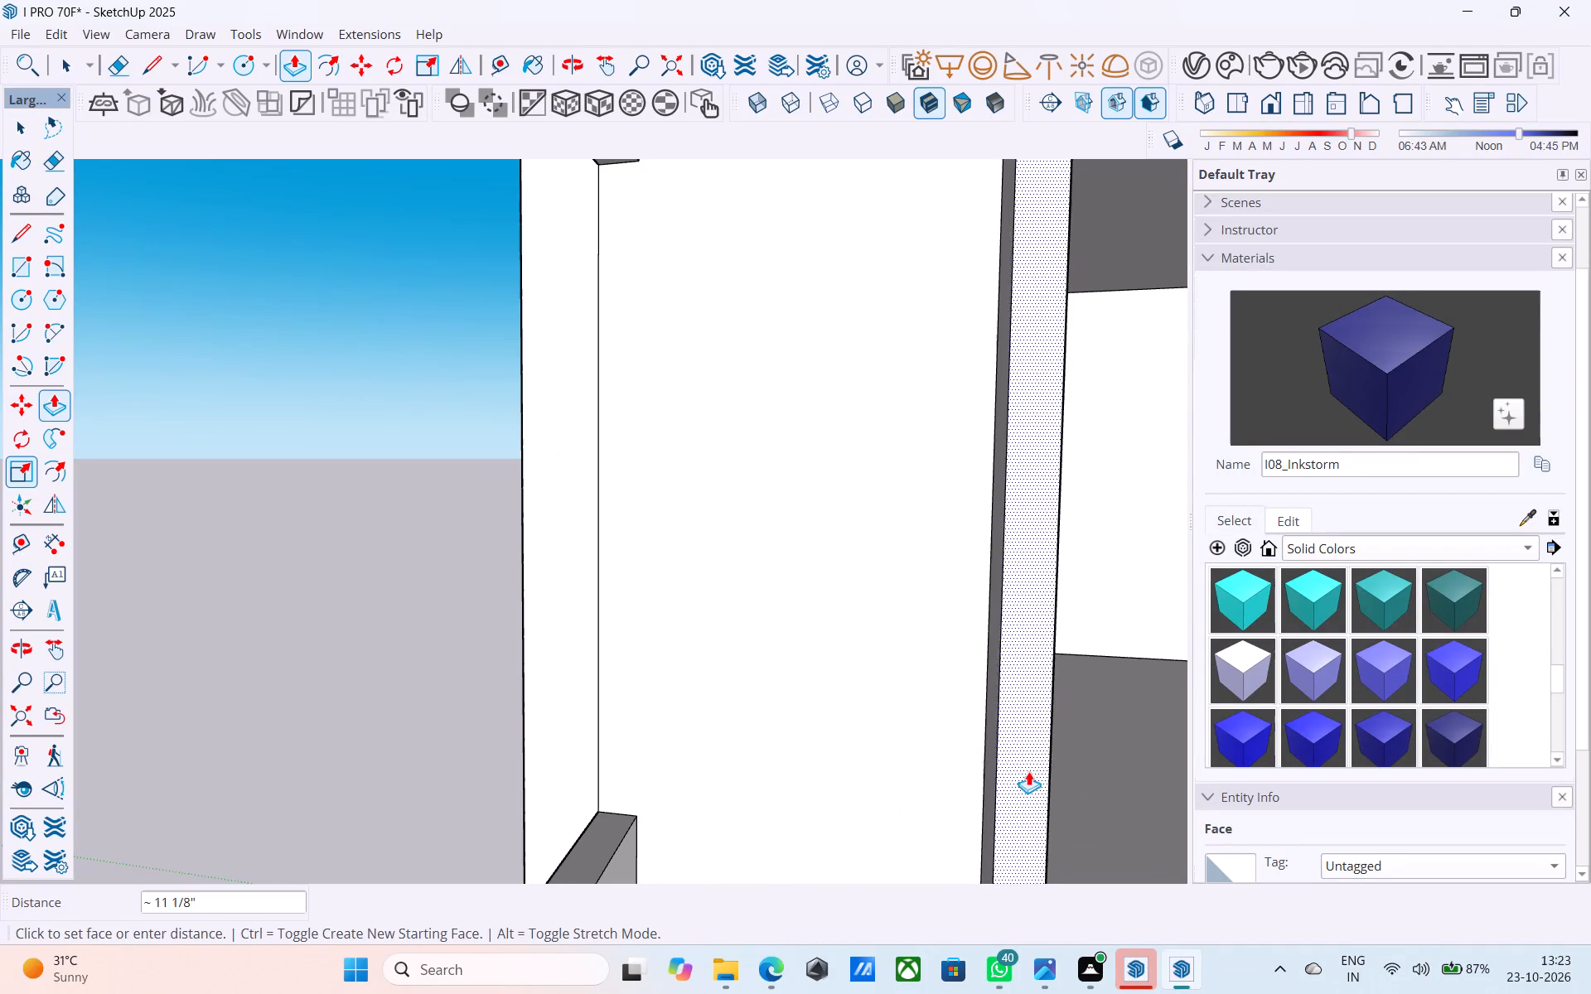
{"action": "middle_click_drag", "start_coordinate": [1032, 772], "coordinate": [1358, 776]}
{"action": "scroll", "coordinate": [950, 659], "scroll_direction": "down", "scroll_amount": 11}
{"action": "middle_click_drag", "start_coordinate": [870, 648], "coordinate": [1372, 736]}
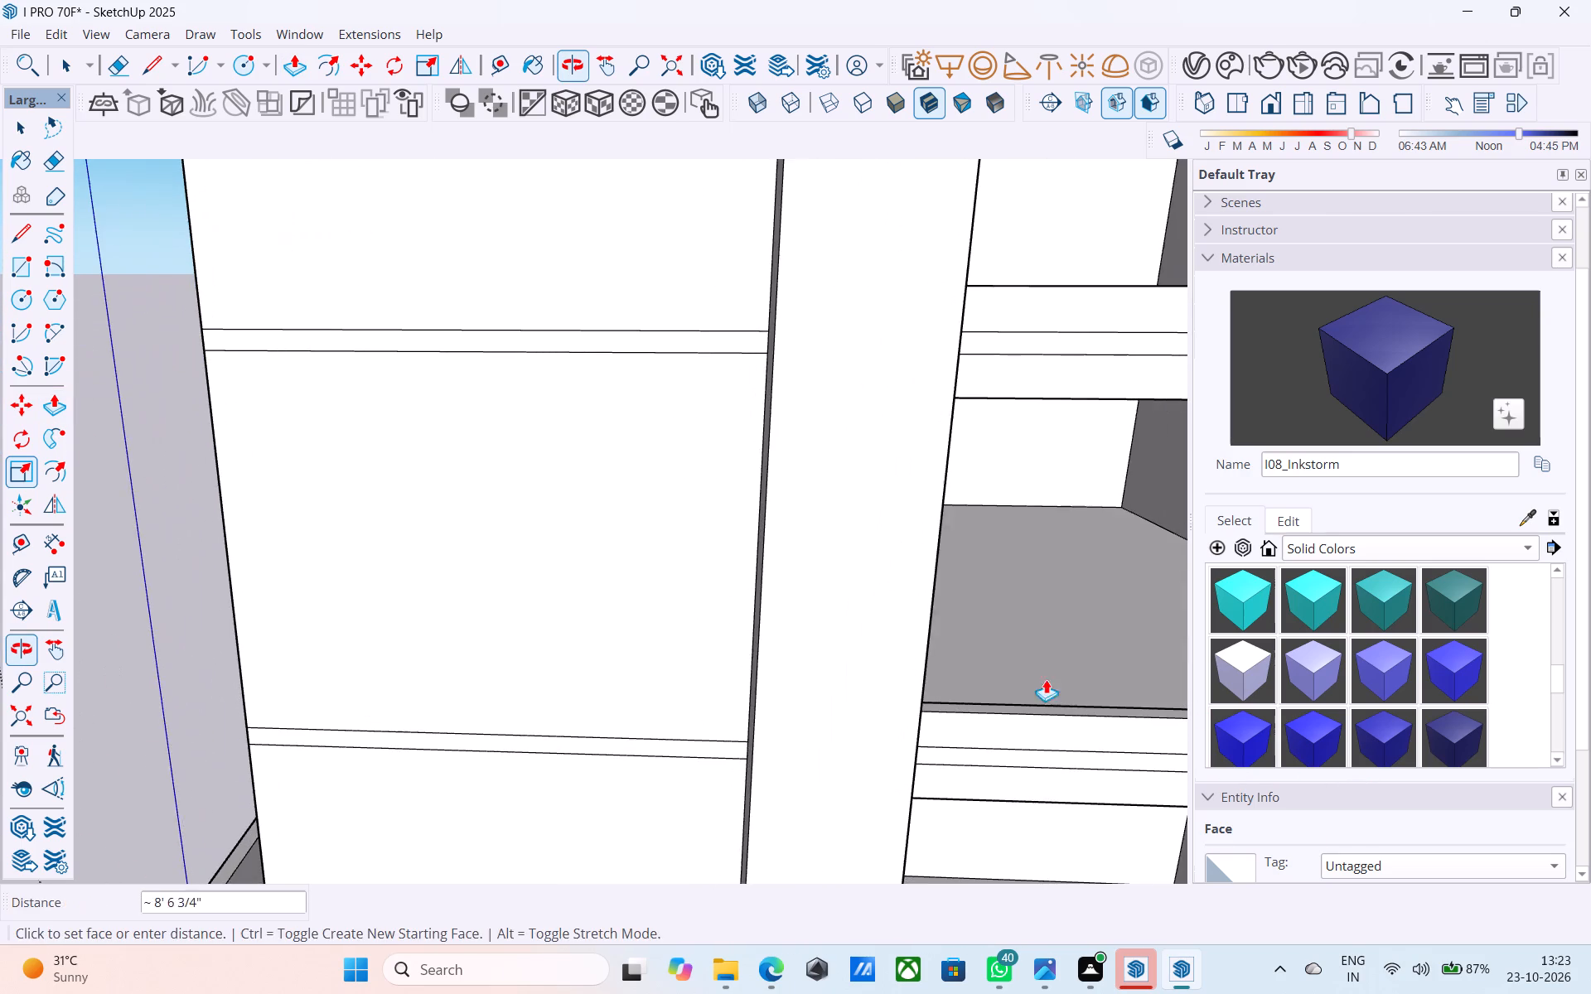
{"action": "middle_click_drag", "start_coordinate": [947, 653], "coordinate": [800, 670]}
{"action": "middle_click_drag", "start_coordinate": [960, 621], "coordinate": [630, 587]}
{"action": "left_click", "coordinate": [999, 524]}
Reverse the blue-grey back face of the ceiling strip above the wall beside the room's window.
{"action": "scroll", "coordinate": [997, 524], "scroll_direction": "down", "scroll_amount": 4}
{"action": "middle_click_drag", "start_coordinate": [987, 528], "coordinate": [892, 524]}
{"action": "scroll", "coordinate": [839, 555], "scroll_direction": "down", "scroll_amount": 2}
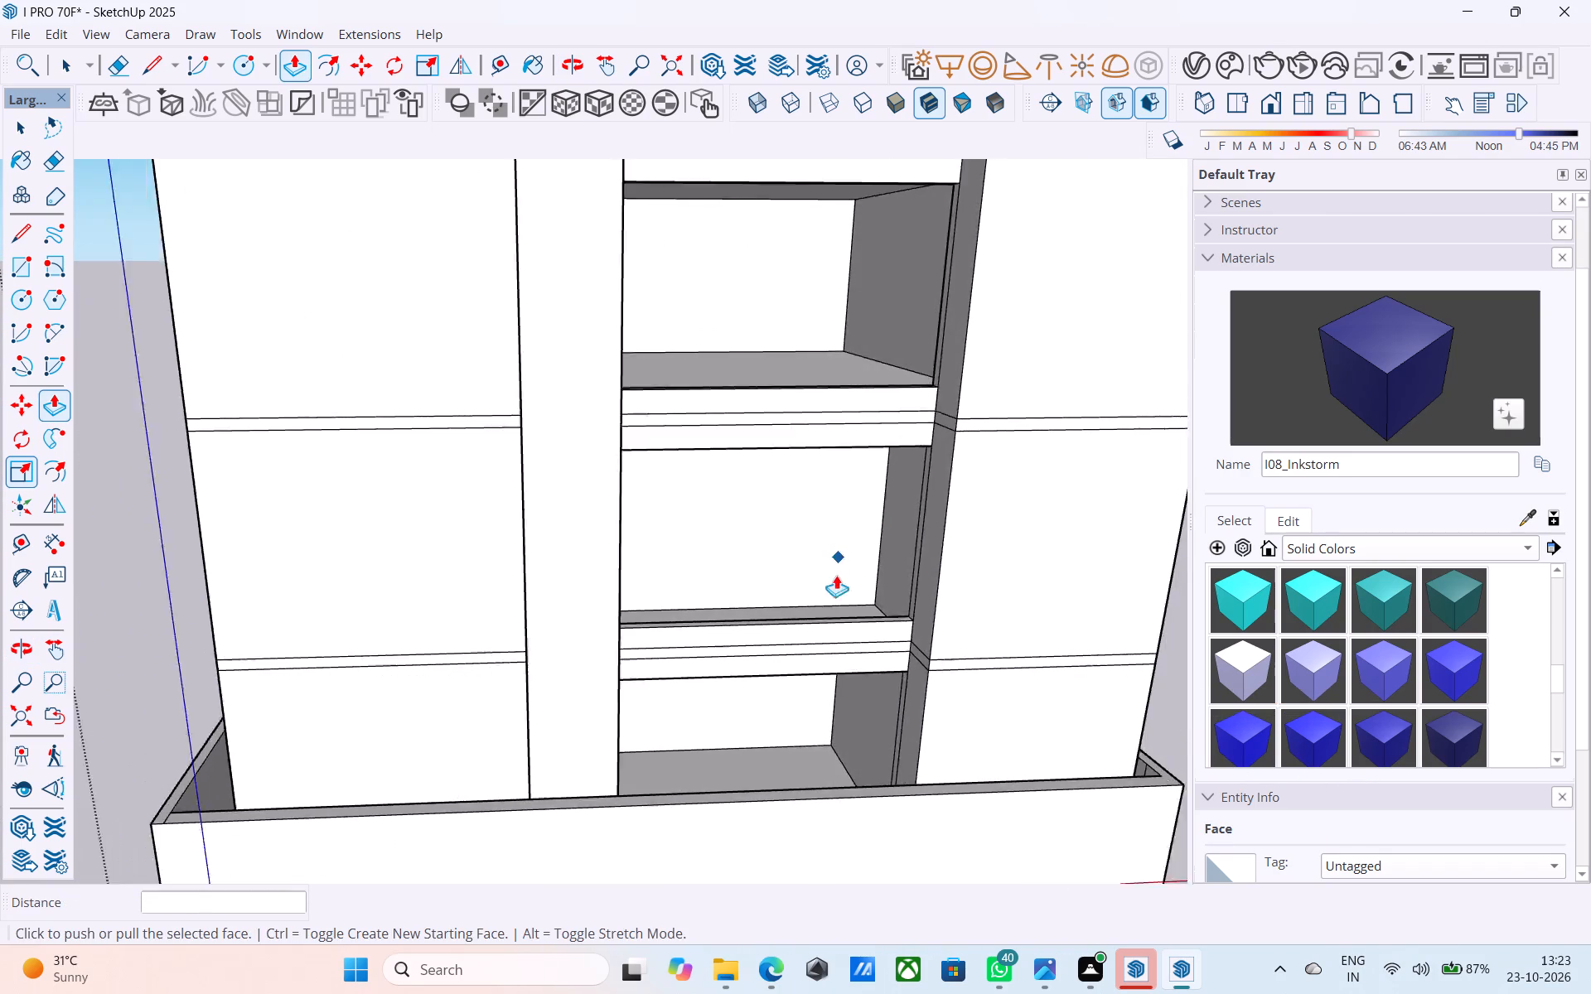
{"action": "scroll", "coordinate": [836, 575], "scroll_direction": "down", "scroll_amount": 6}
{"action": "middle_click_drag", "start_coordinate": [835, 584], "coordinate": [798, 601]}
{"action": "middle_click_drag", "start_coordinate": [795, 582], "coordinate": [801, 662], "text": "shift"}
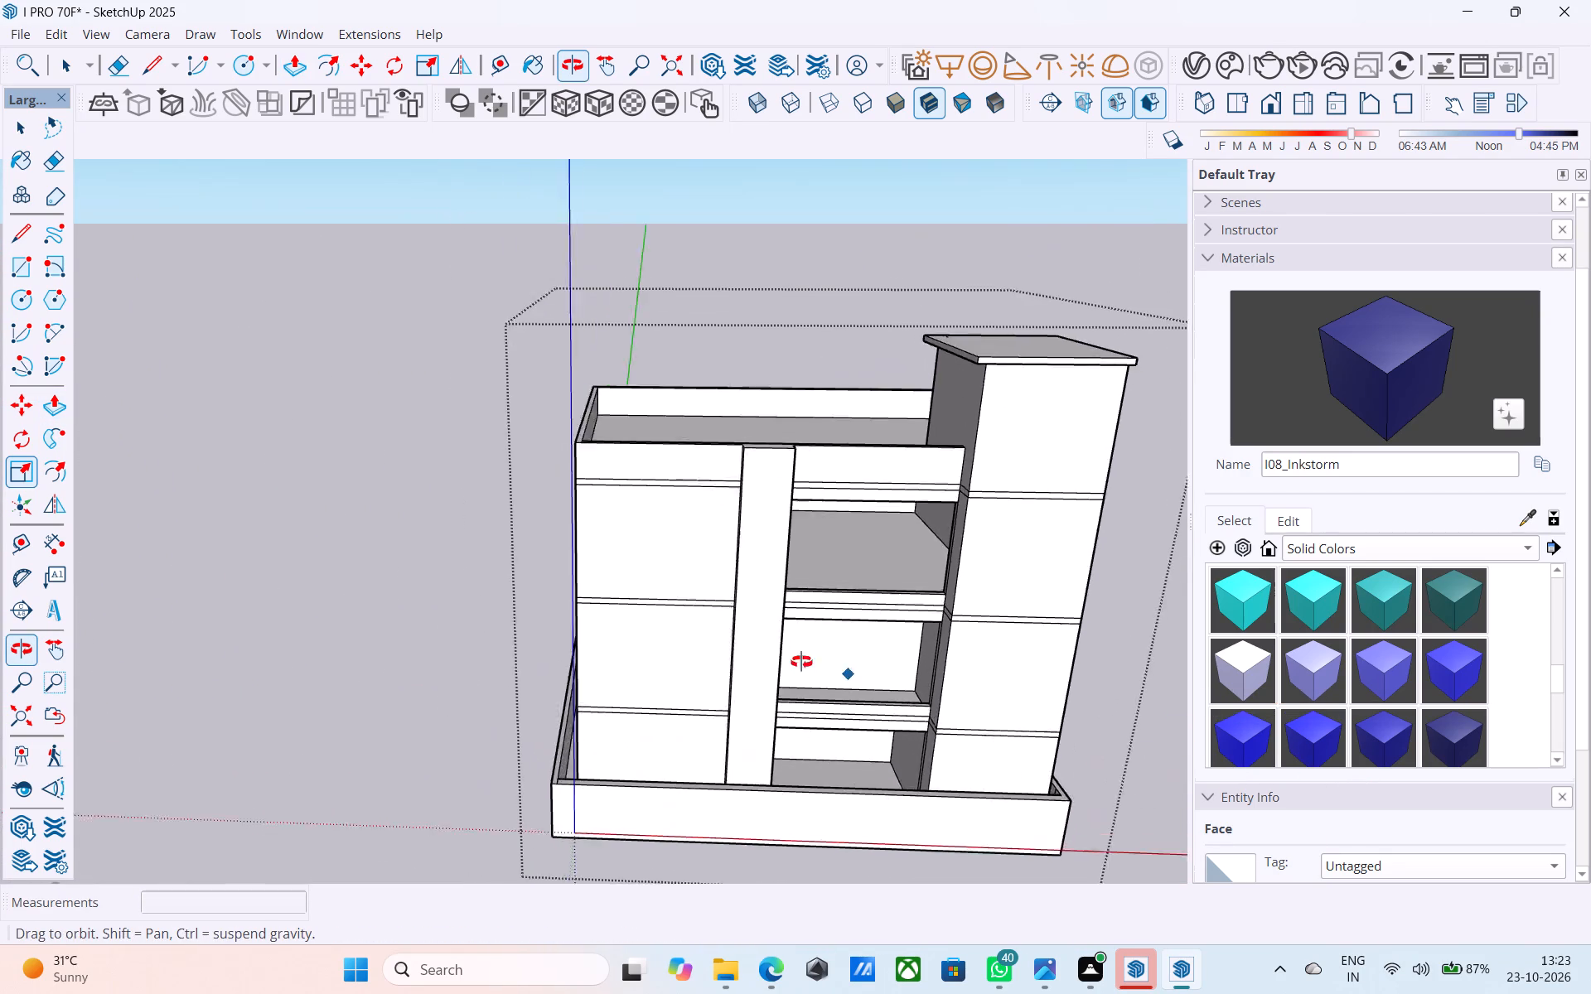
{"action": "middle_click_drag", "start_coordinate": [801, 662], "coordinate": [545, 659], "text": "shift"}
{"action": "middle_click_drag", "start_coordinate": [683, 619], "coordinate": [716, 654], "text": "shift"}
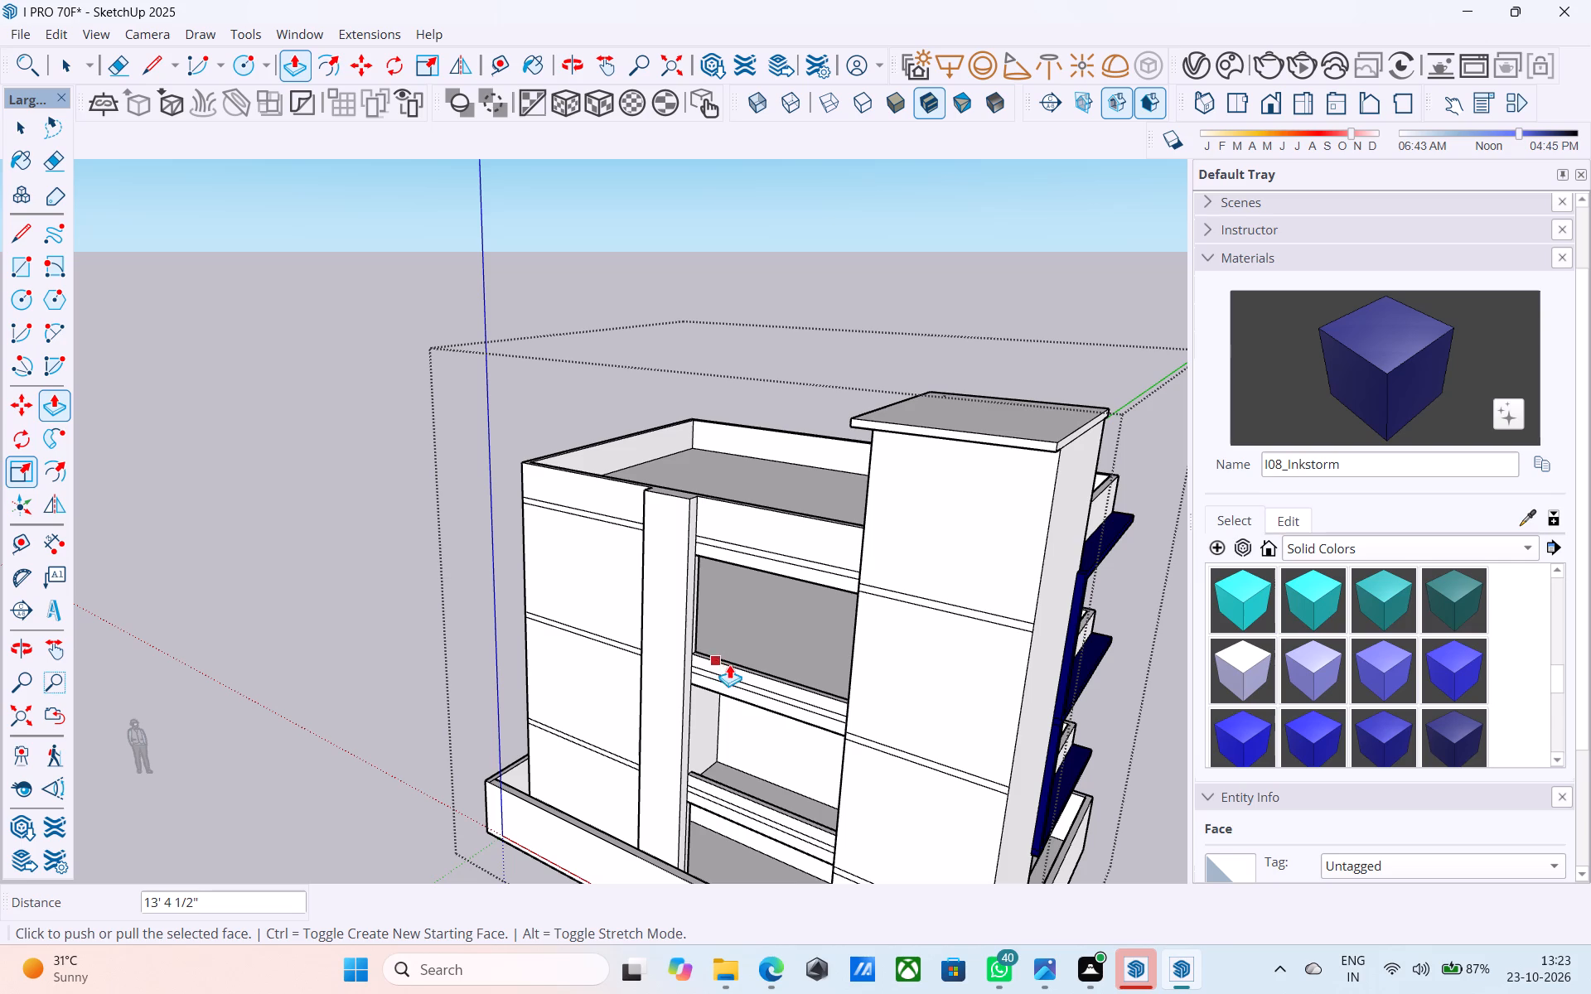
{"action": "key", "text": "space"}
{"action": "middle_click_drag", "start_coordinate": [810, 563], "coordinate": [934, 500]}
{"action": "scroll", "coordinate": [935, 498], "scroll_direction": "up", "scroll_amount": 9}
{"action": "middle_click_drag", "start_coordinate": [908, 606], "coordinate": [907, 604]}
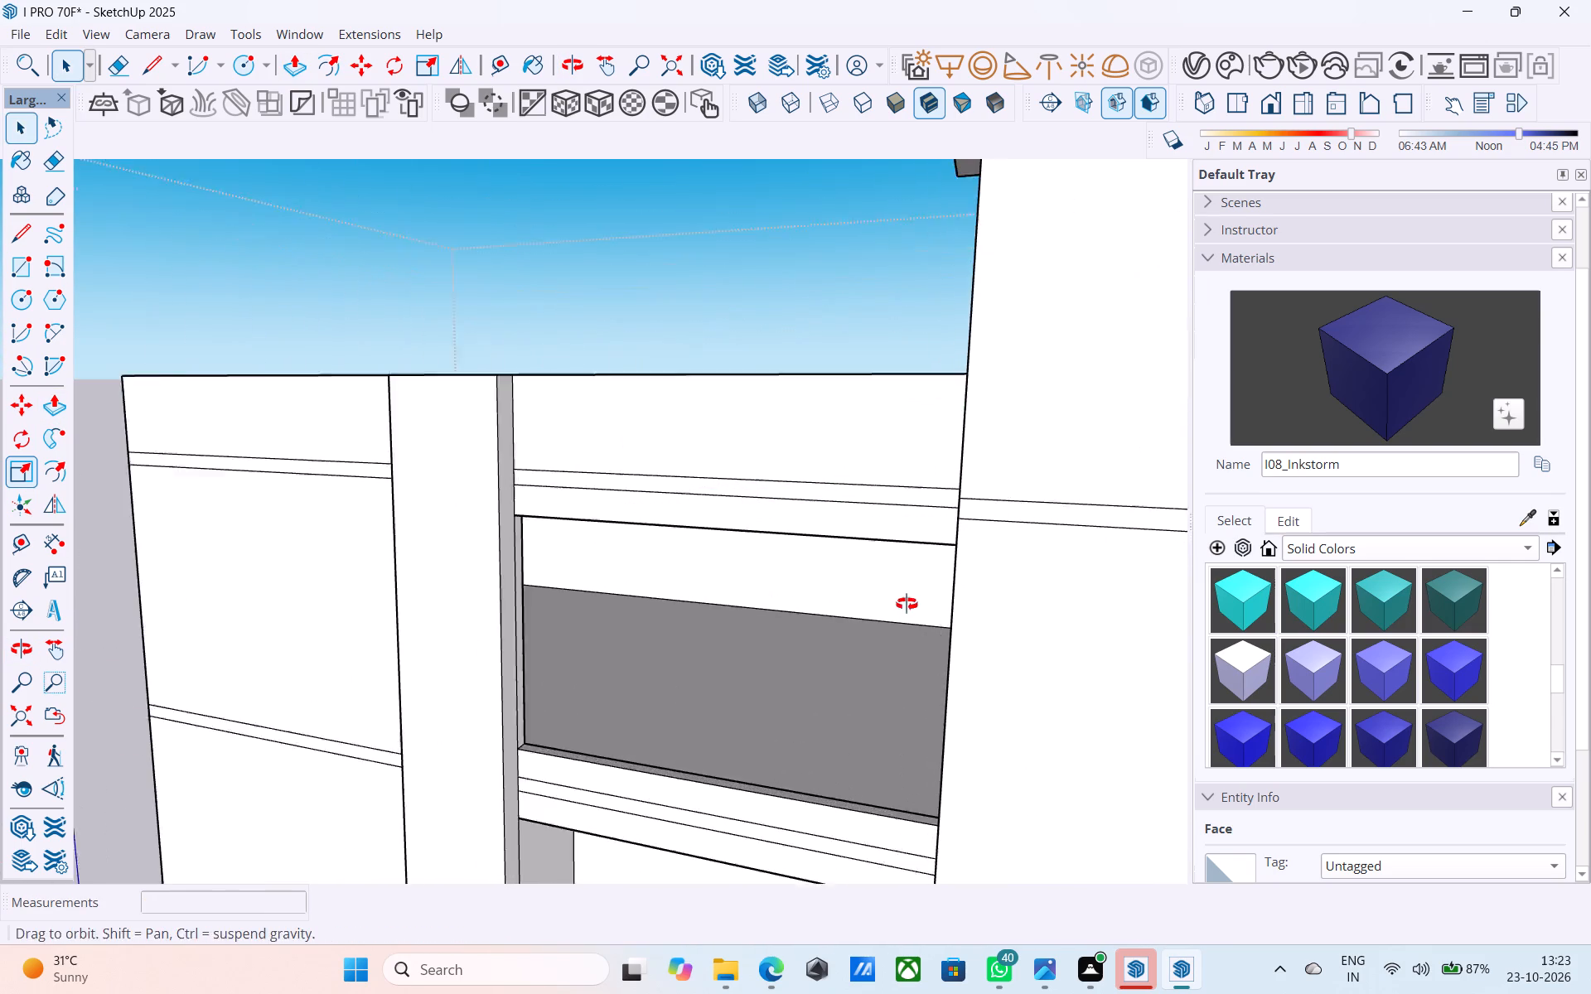
{"action": "middle_click_drag", "start_coordinate": [907, 604], "coordinate": [917, 582]}
{"action": "scroll", "coordinate": [882, 559], "scroll_direction": "up", "scroll_amount": 11}
{"action": "middle_click_drag", "start_coordinate": [915, 480], "coordinate": [955, 410]}
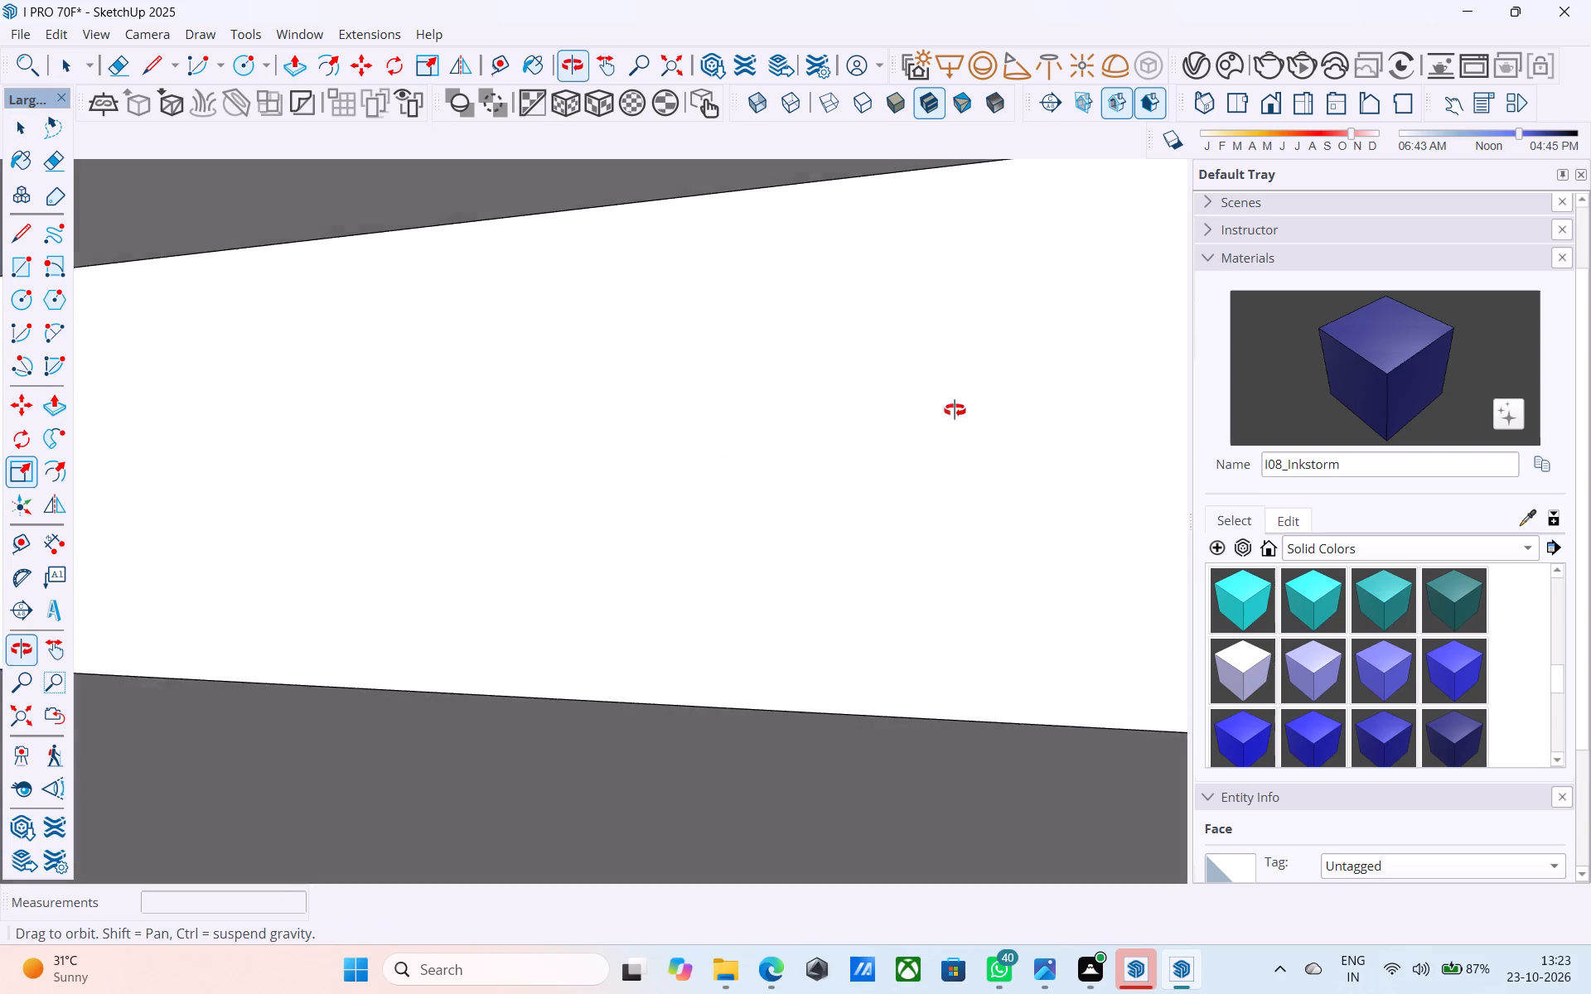
{"action": "middle_click_drag", "start_coordinate": [955, 410], "coordinate": [955, 405]}
{"action": "scroll", "coordinate": [974, 353], "scroll_direction": "up", "scroll_amount": 3}
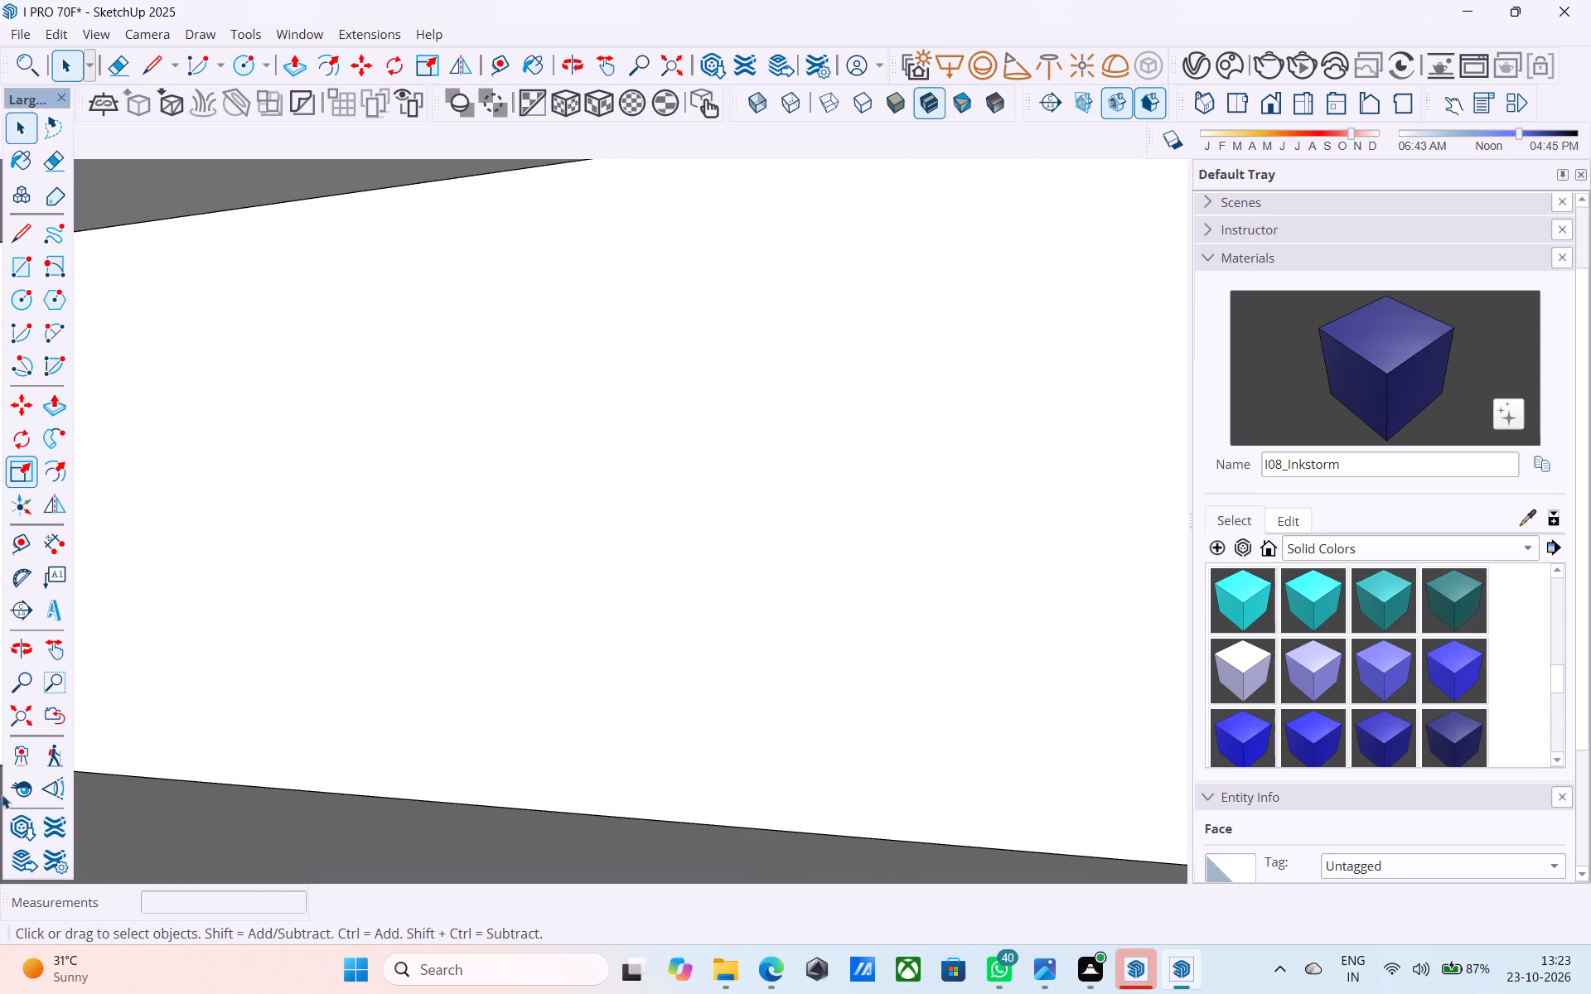
{"action": "left_click", "coordinate": [15, 788]}
{"action": "left_click_drag", "start_coordinate": [468, 613], "coordinate": [1296, 519]}
{"action": "left_click_drag", "start_coordinate": [434, 557], "coordinate": [1359, 556]}
{"action": "left_click_drag", "start_coordinate": [560, 554], "coordinate": [1335, 570]}
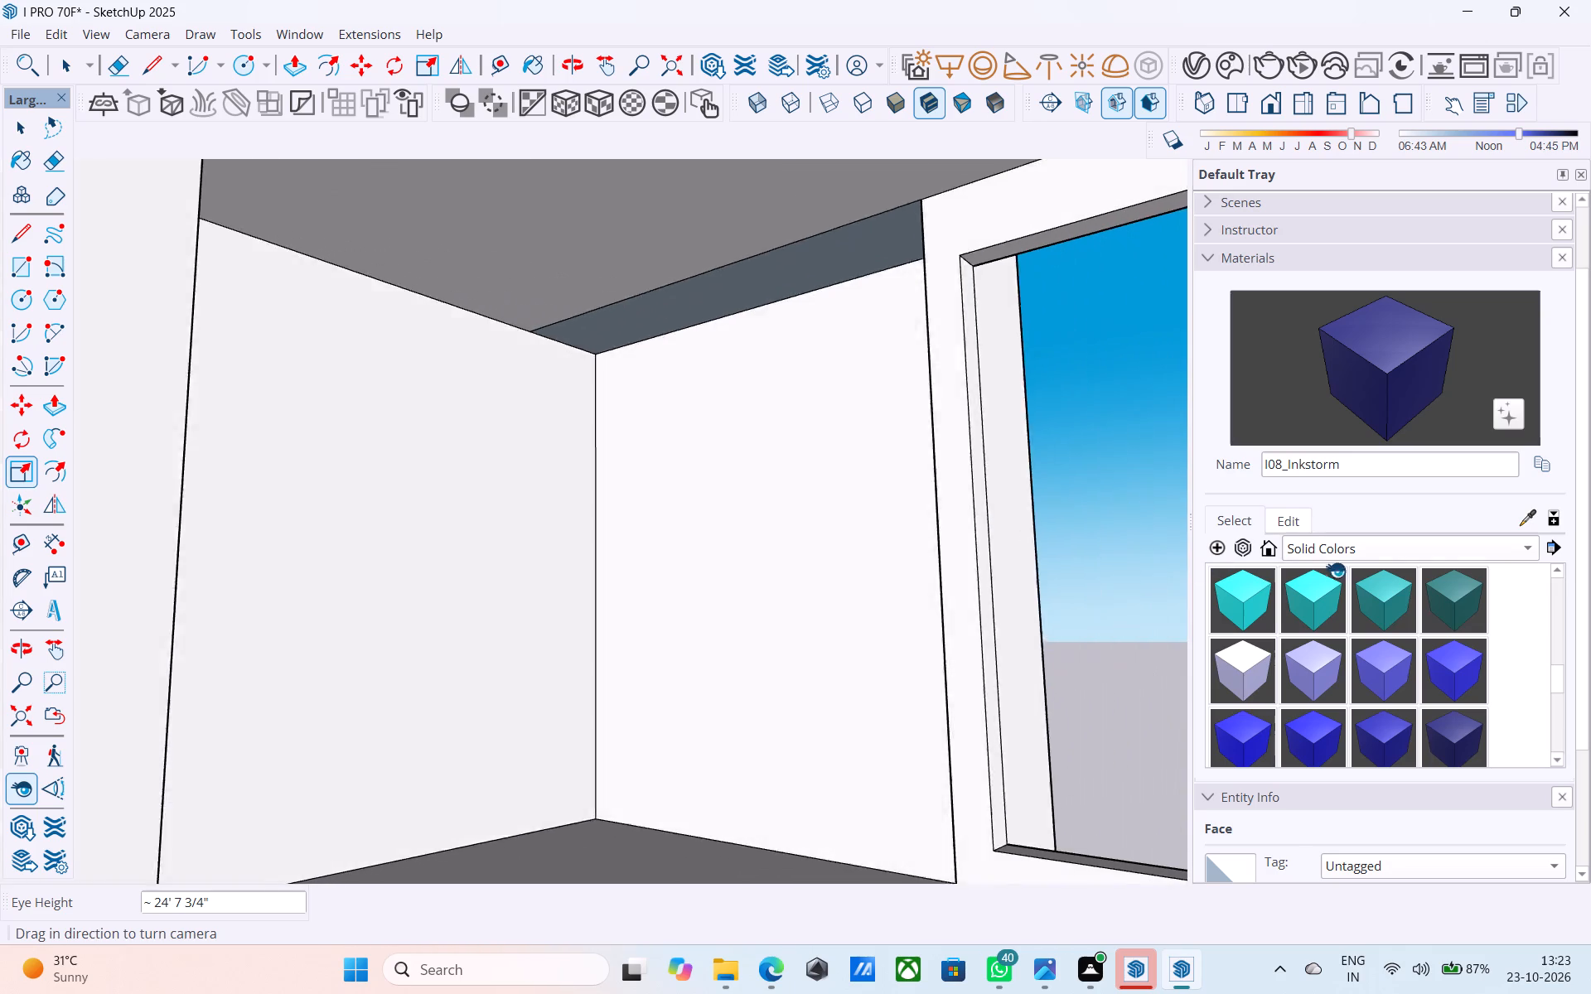
{"action": "left_click_drag", "start_coordinate": [1335, 570], "coordinate": [1389, 572]}
{"action": "left_click_drag", "start_coordinate": [662, 480], "coordinate": [769, 480]}
{"action": "key", "text": "space"}
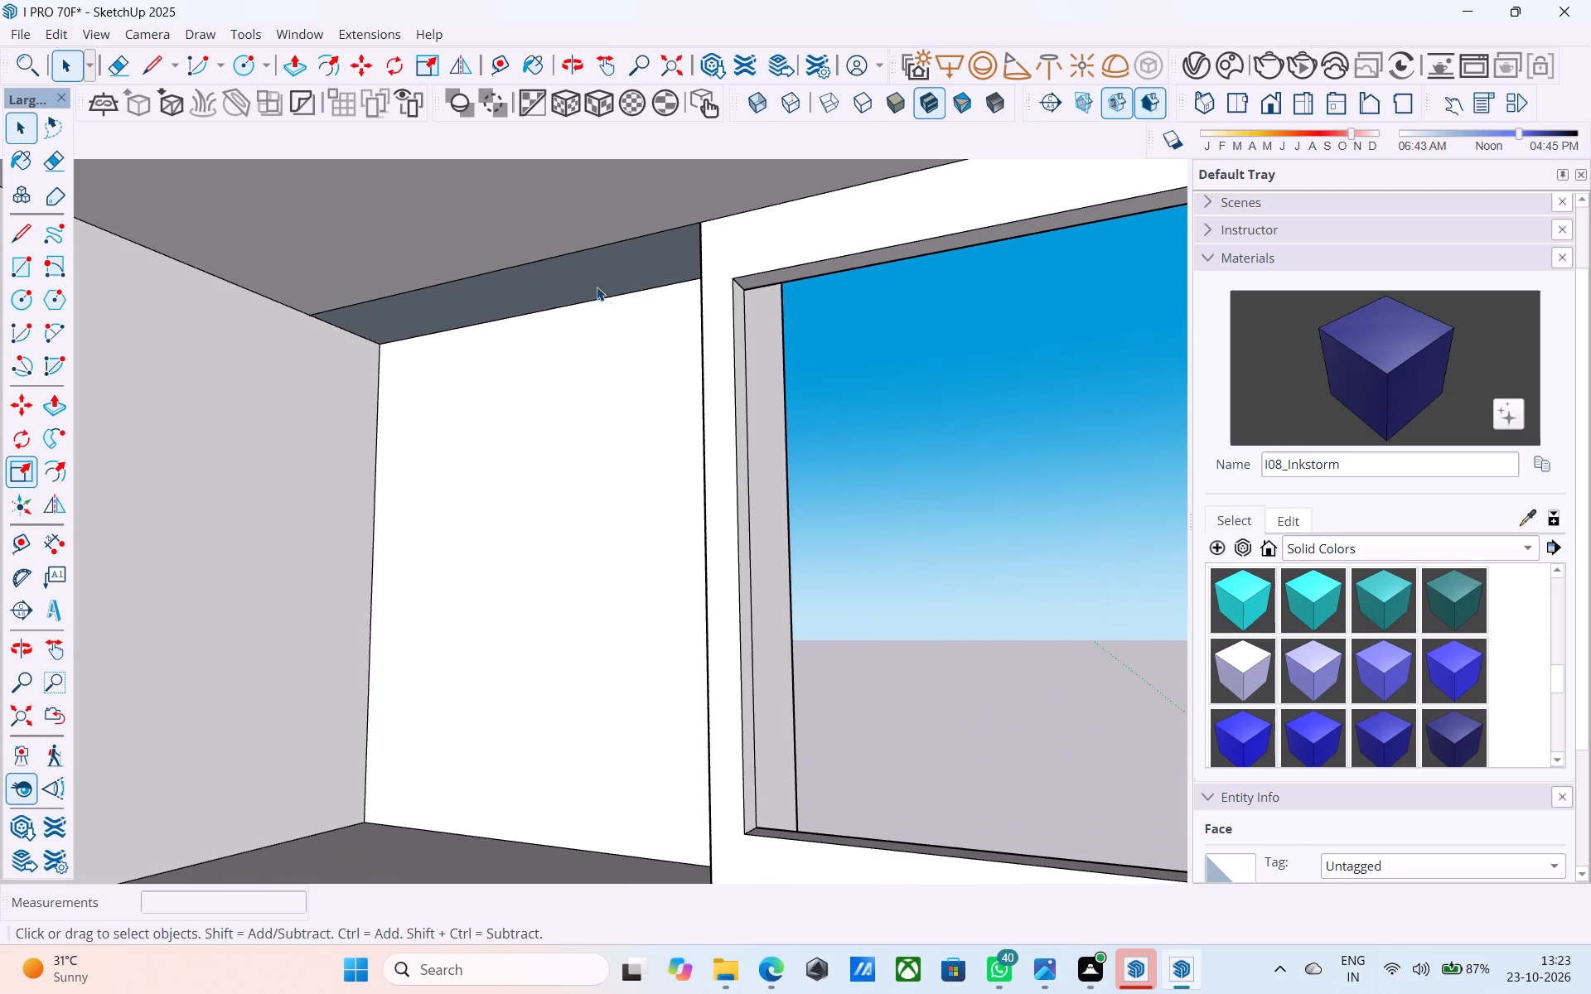
{"action": "left_click", "coordinate": [590, 273]}
{"action": "right_click", "coordinate": [590, 272]}
{"action": "left_click", "coordinate": [704, 550]}
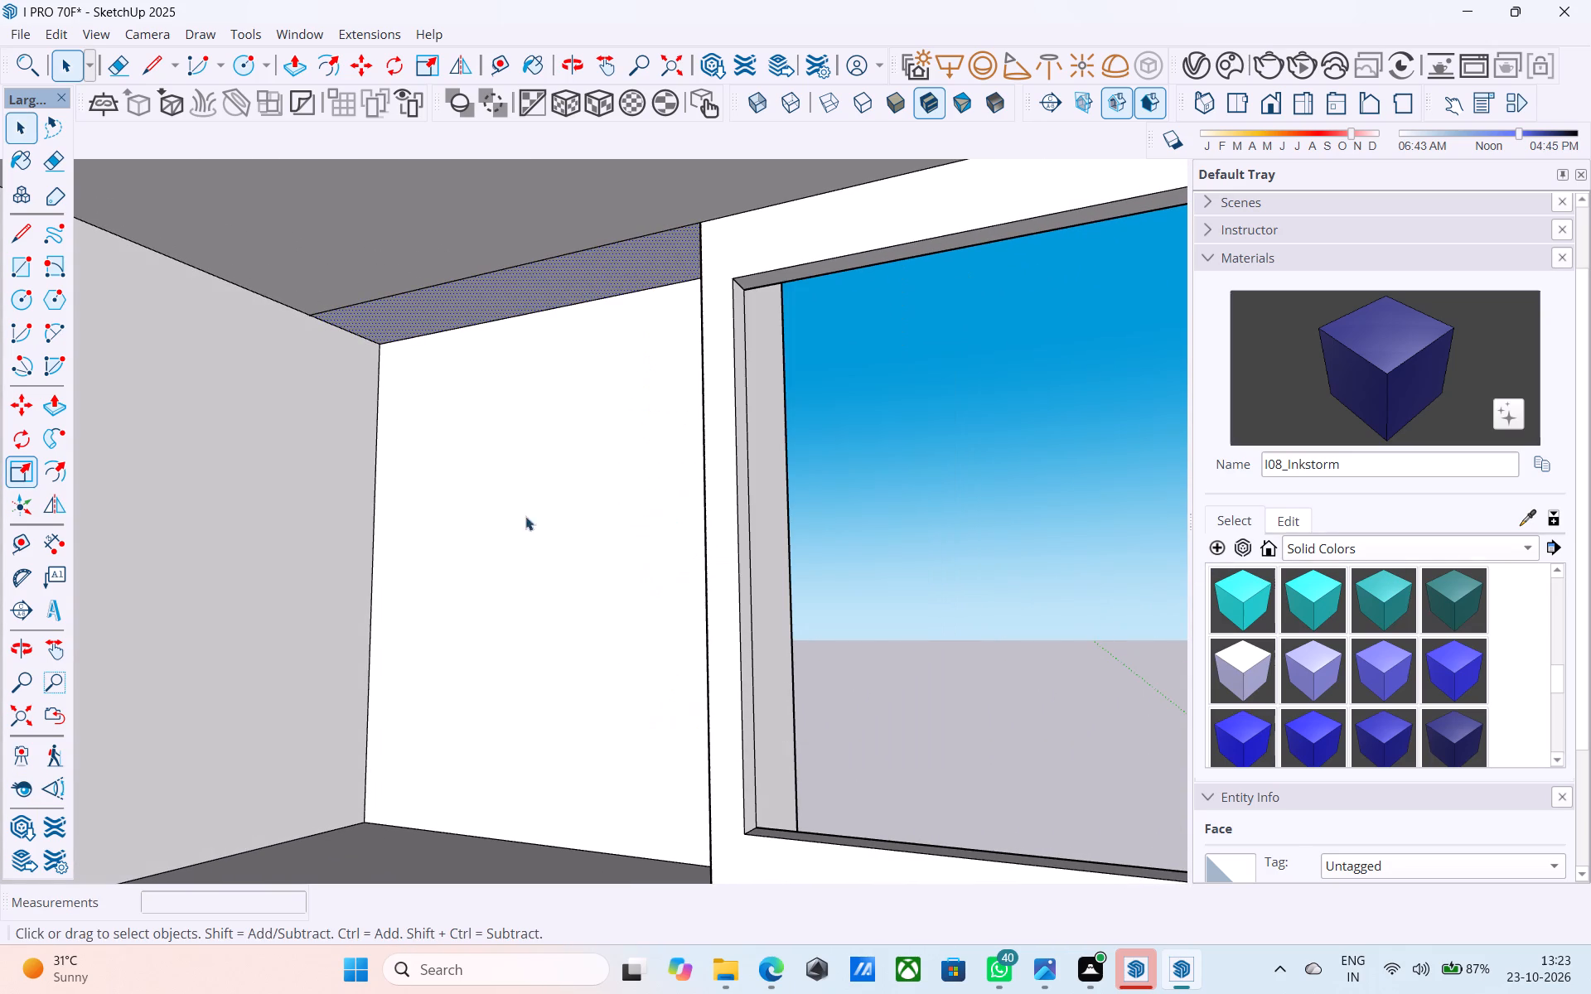
Copy the inner vertical edge of the window's opposite jamb 6" outward along the wall face.
{"action": "middle_click", "coordinate": [516, 454]}
{"action": "left_click", "coordinate": [27, 792]}
{"action": "left_click_drag", "start_coordinate": [250, 709], "coordinate": [754, 657]}
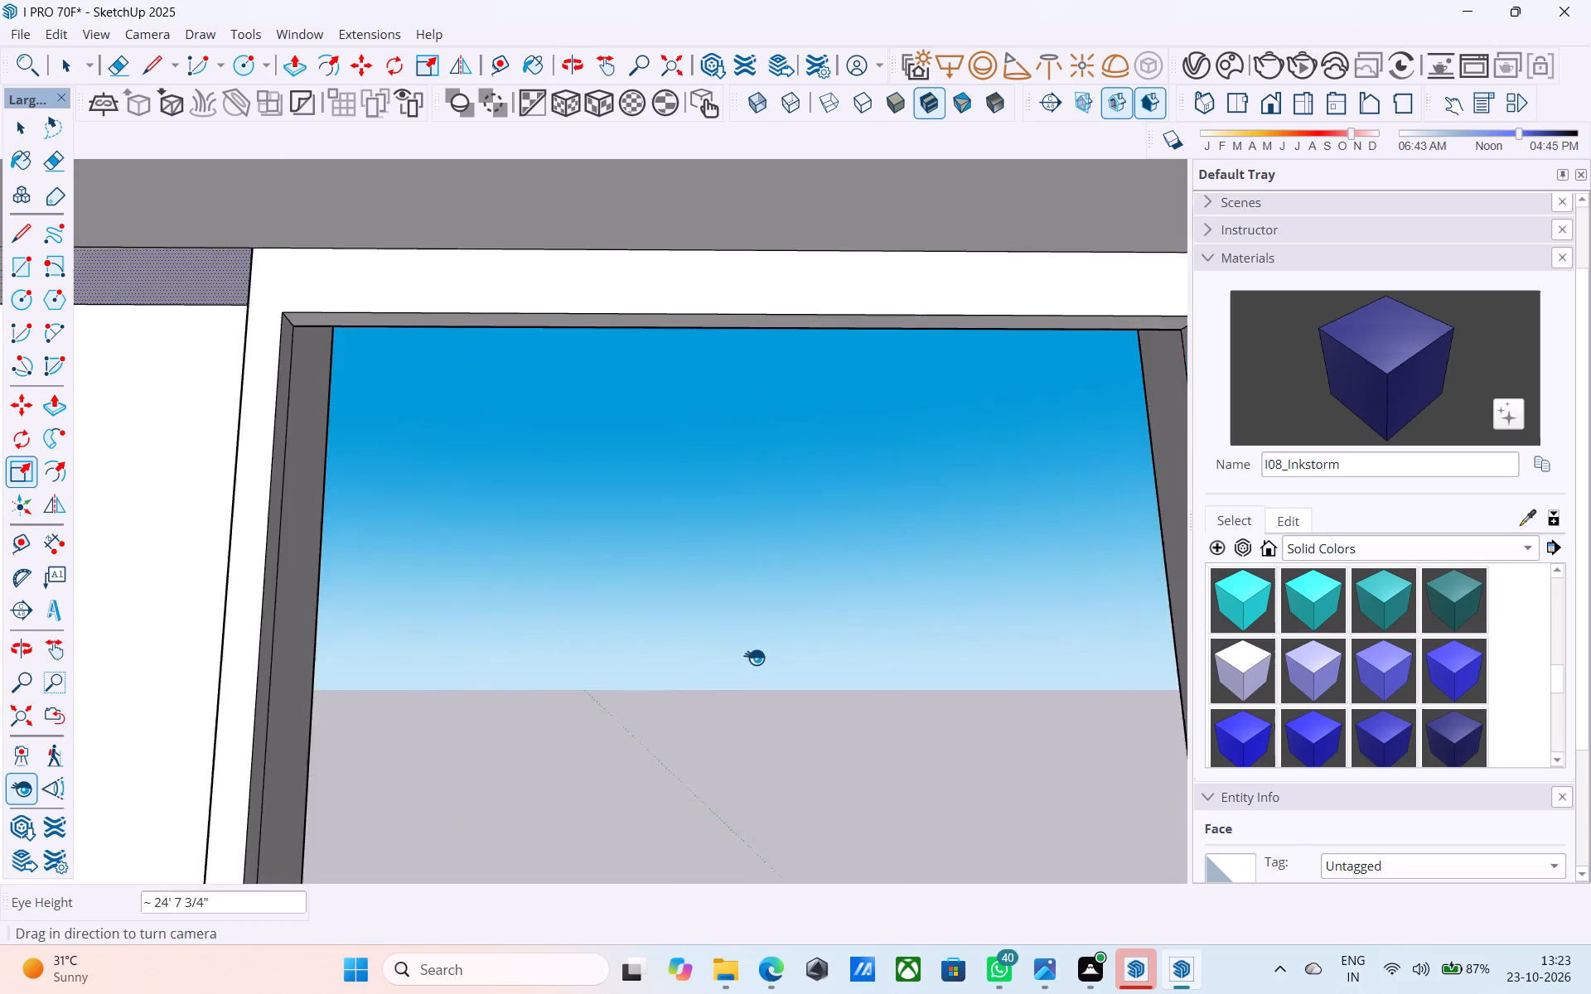
{"action": "left_click_drag", "start_coordinate": [754, 657], "coordinate": [916, 748]}
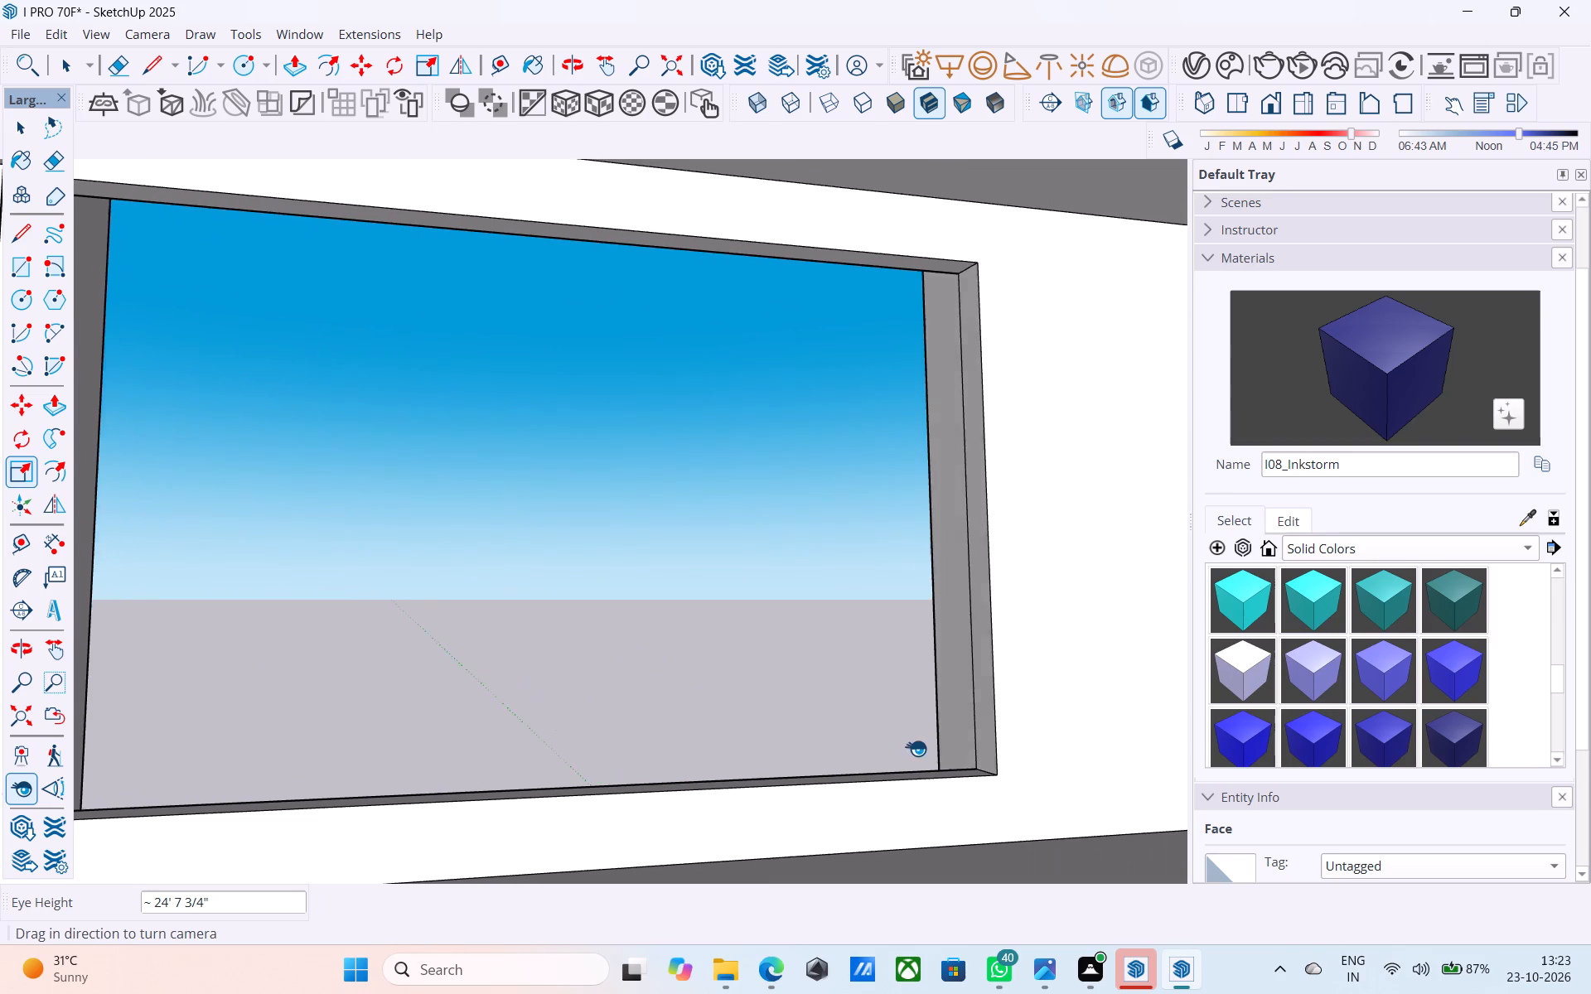
{"action": "left_click_drag", "start_coordinate": [916, 748], "coordinate": [920, 749]}
{"action": "key", "text": "space"}
{"action": "left_click", "coordinate": [980, 677]}
{"action": "key", "text": "m"}
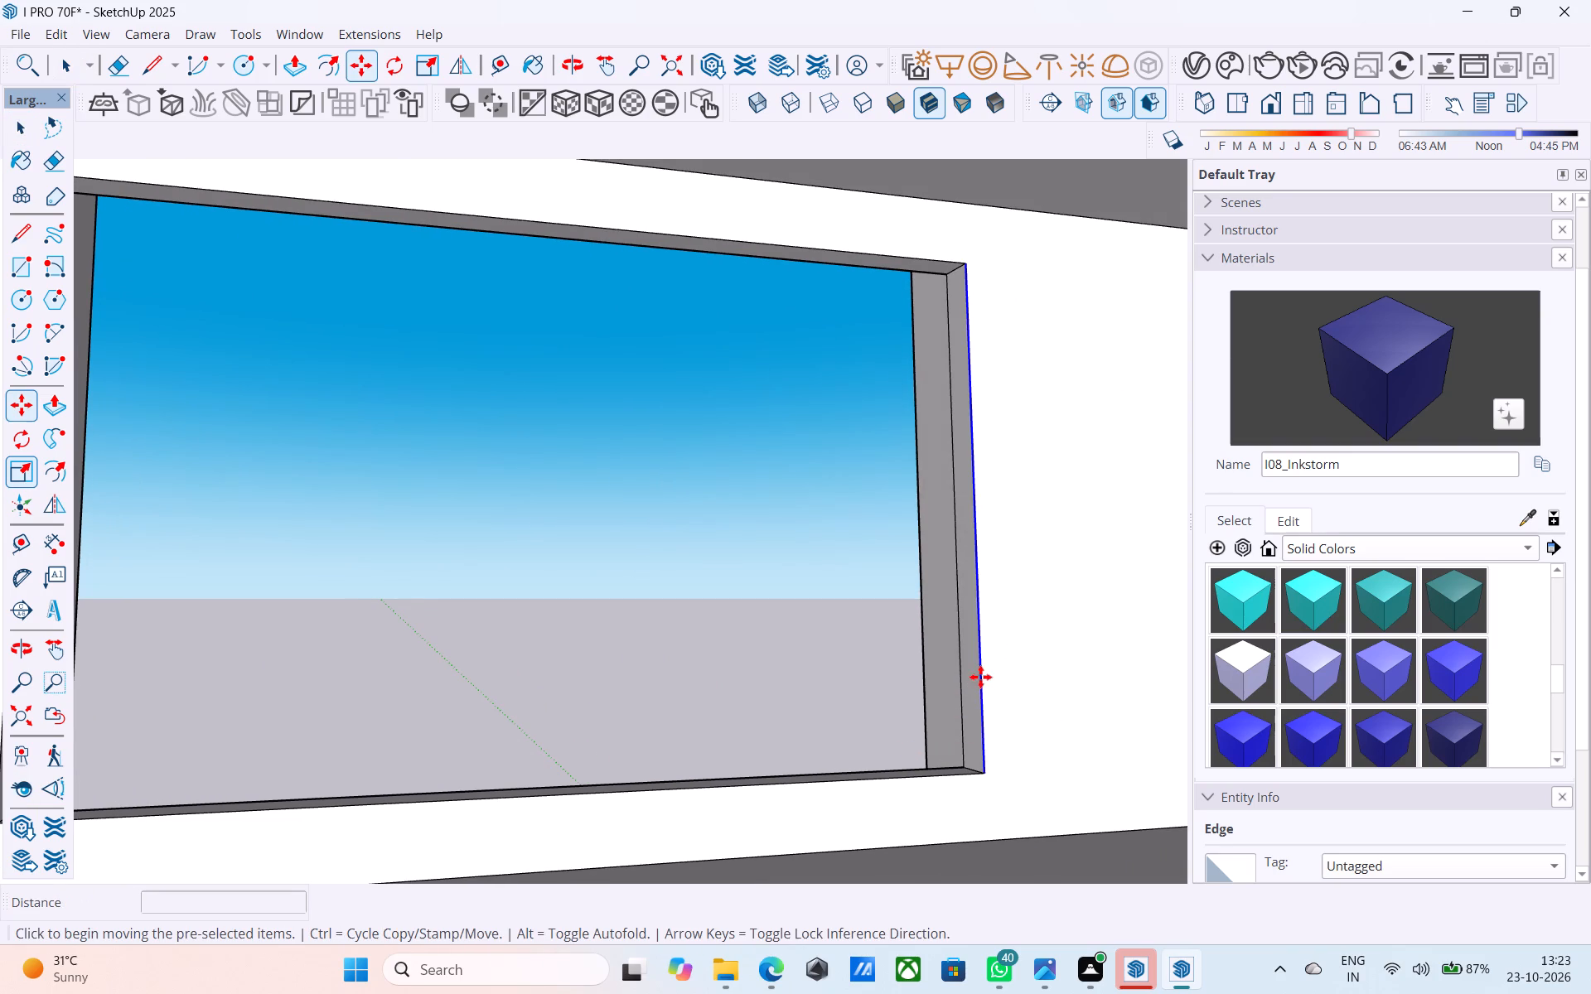
{"action": "left_click", "coordinate": [968, 260]}
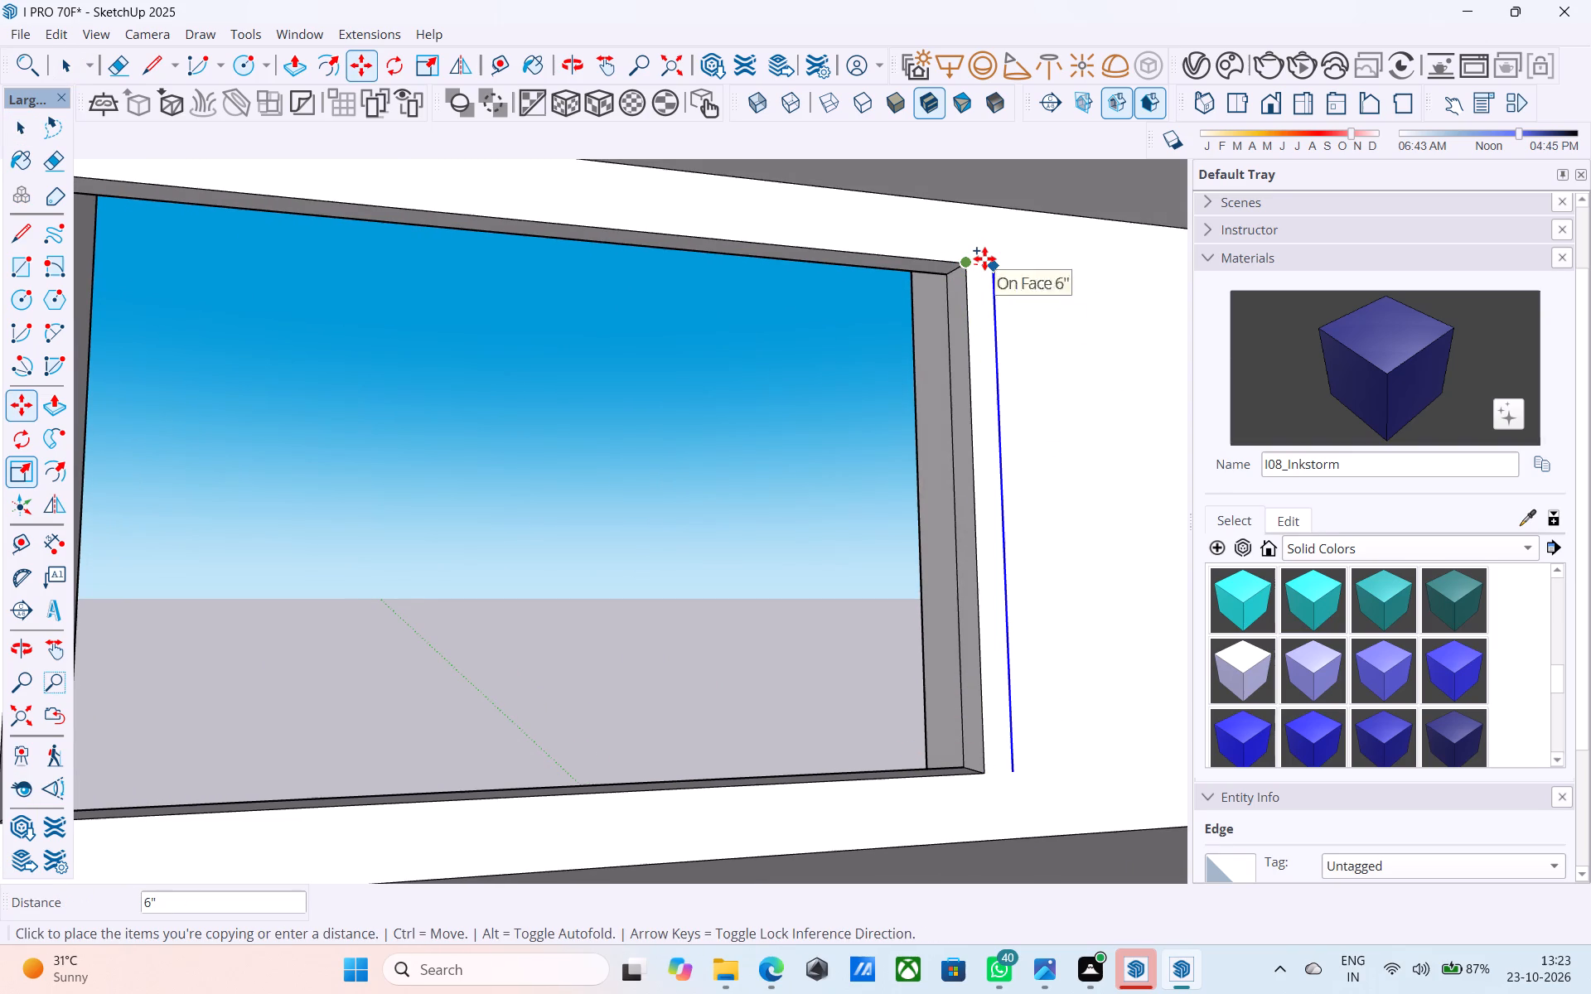
{"action": "left_click", "coordinate": [984, 258]}
{"action": "scroll", "coordinate": [989, 263], "scroll_direction": "up", "scroll_amount": 2}
{"action": "key", "text": "space"}
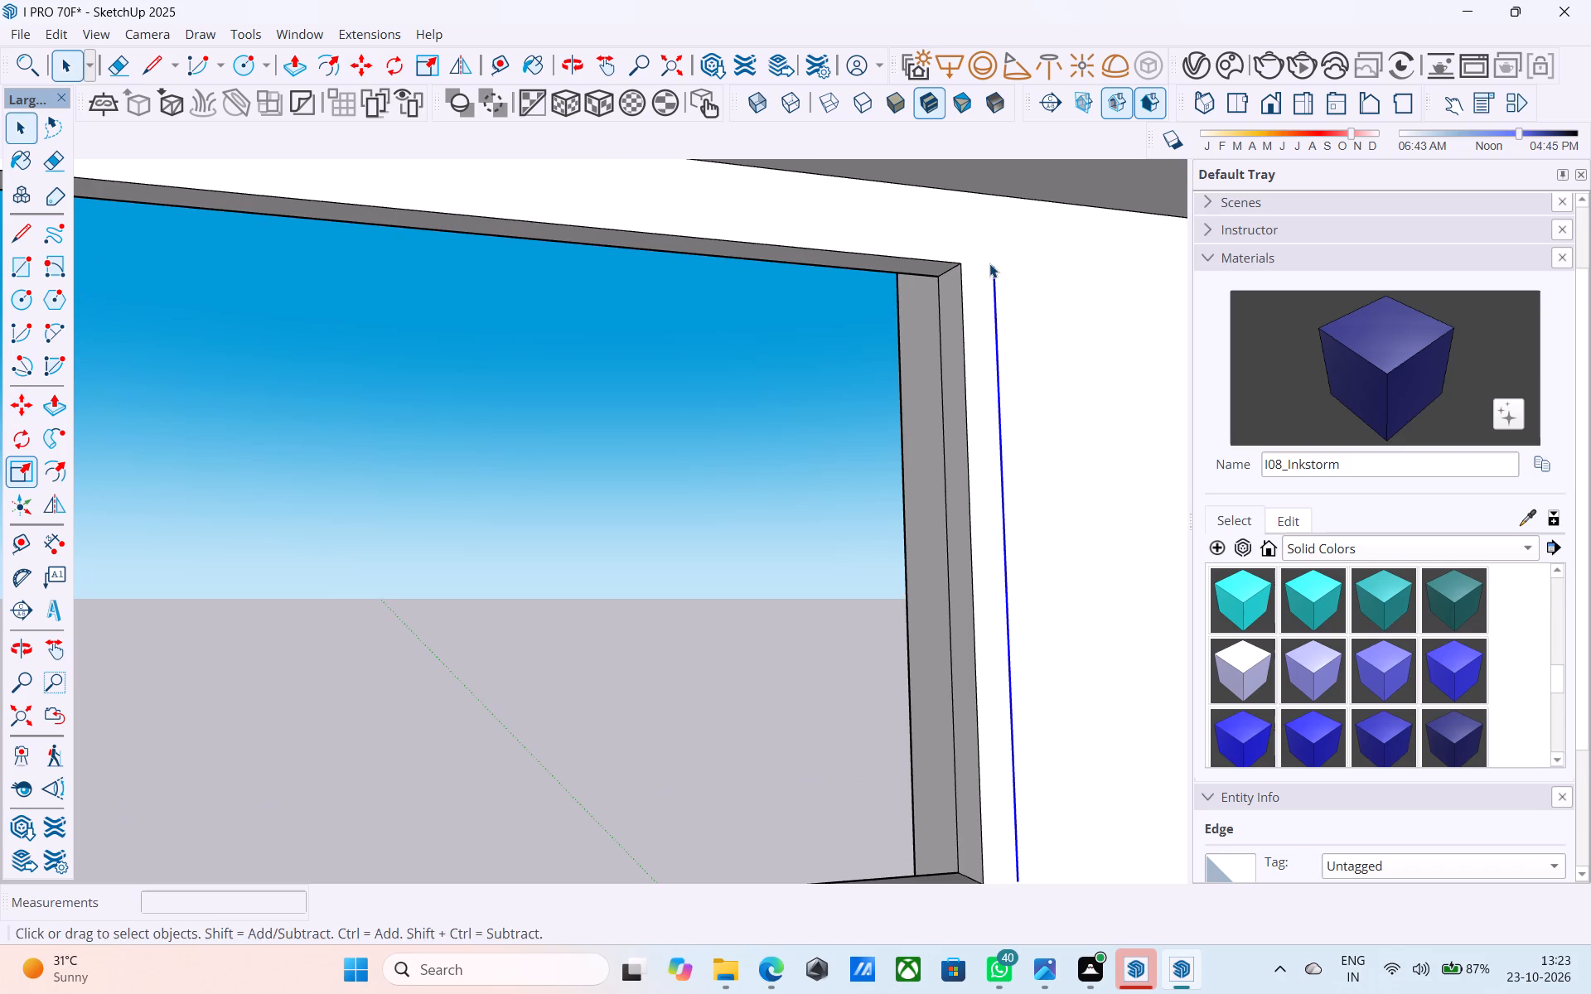
Draw 1' lines extending the jamb edge and its copy up to the ceiling and down to the floor.
{"action": "type", "text": "L"}
{"action": "scroll", "coordinate": [989, 263], "scroll_direction": "down", "scroll_amount": 1}
{"action": "left_click", "coordinate": [993, 267]}
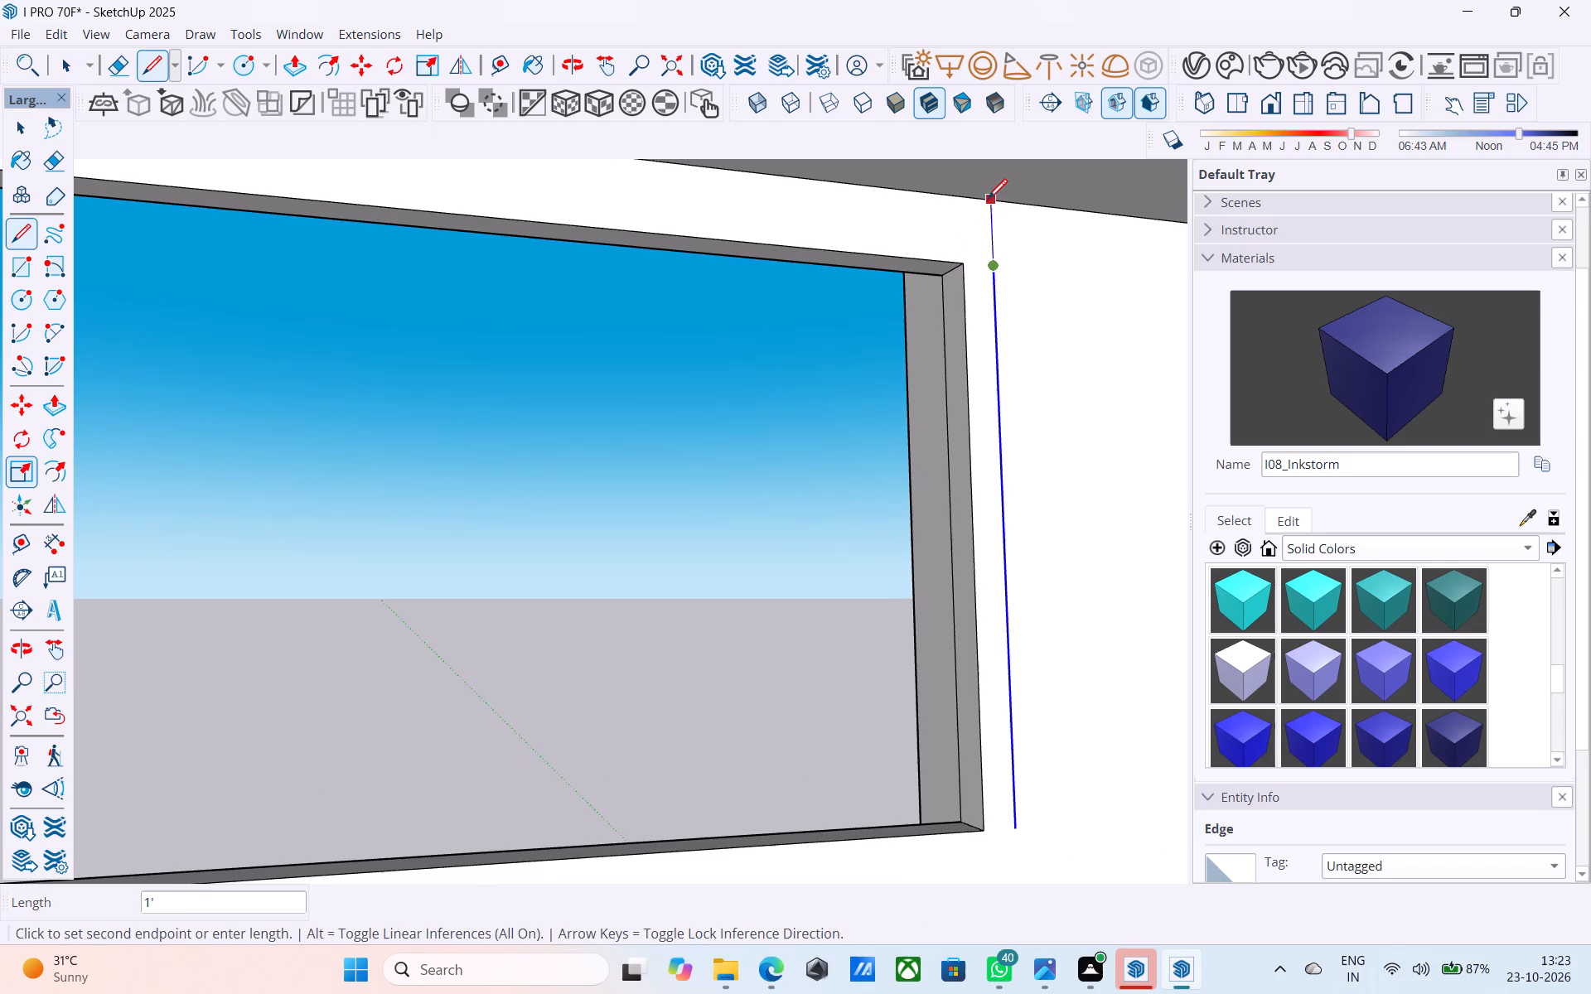
{"action": "left_click", "coordinate": [988, 200]}
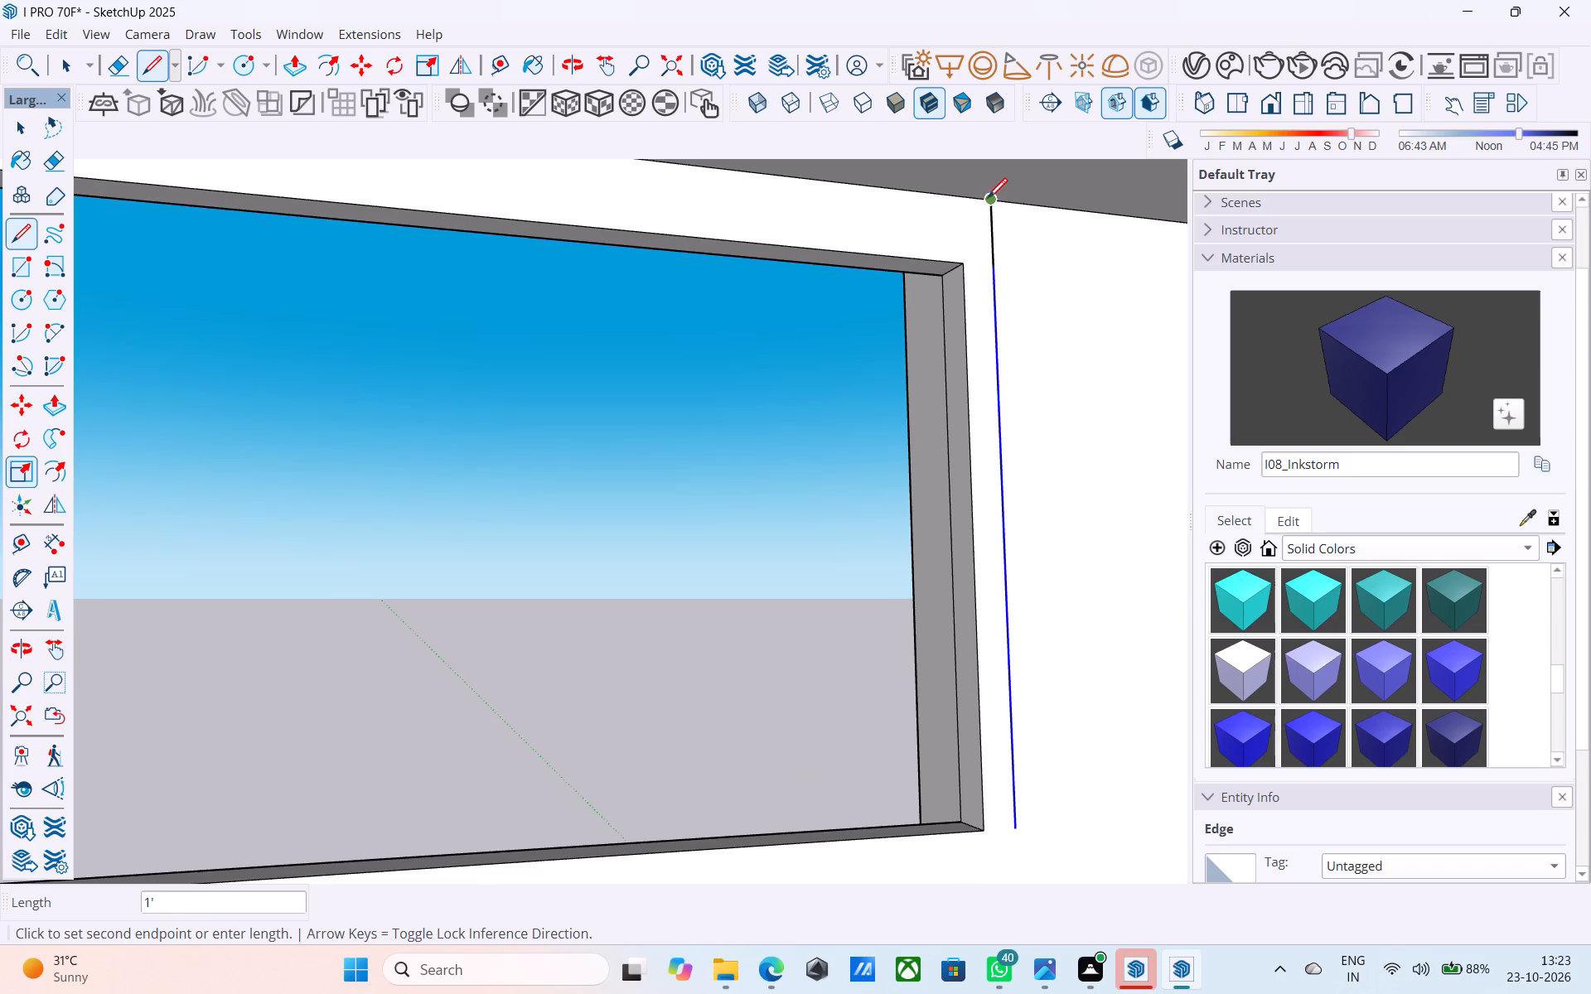
{"action": "key", "text": "l"}
{"action": "left_click", "coordinate": [963, 263]}
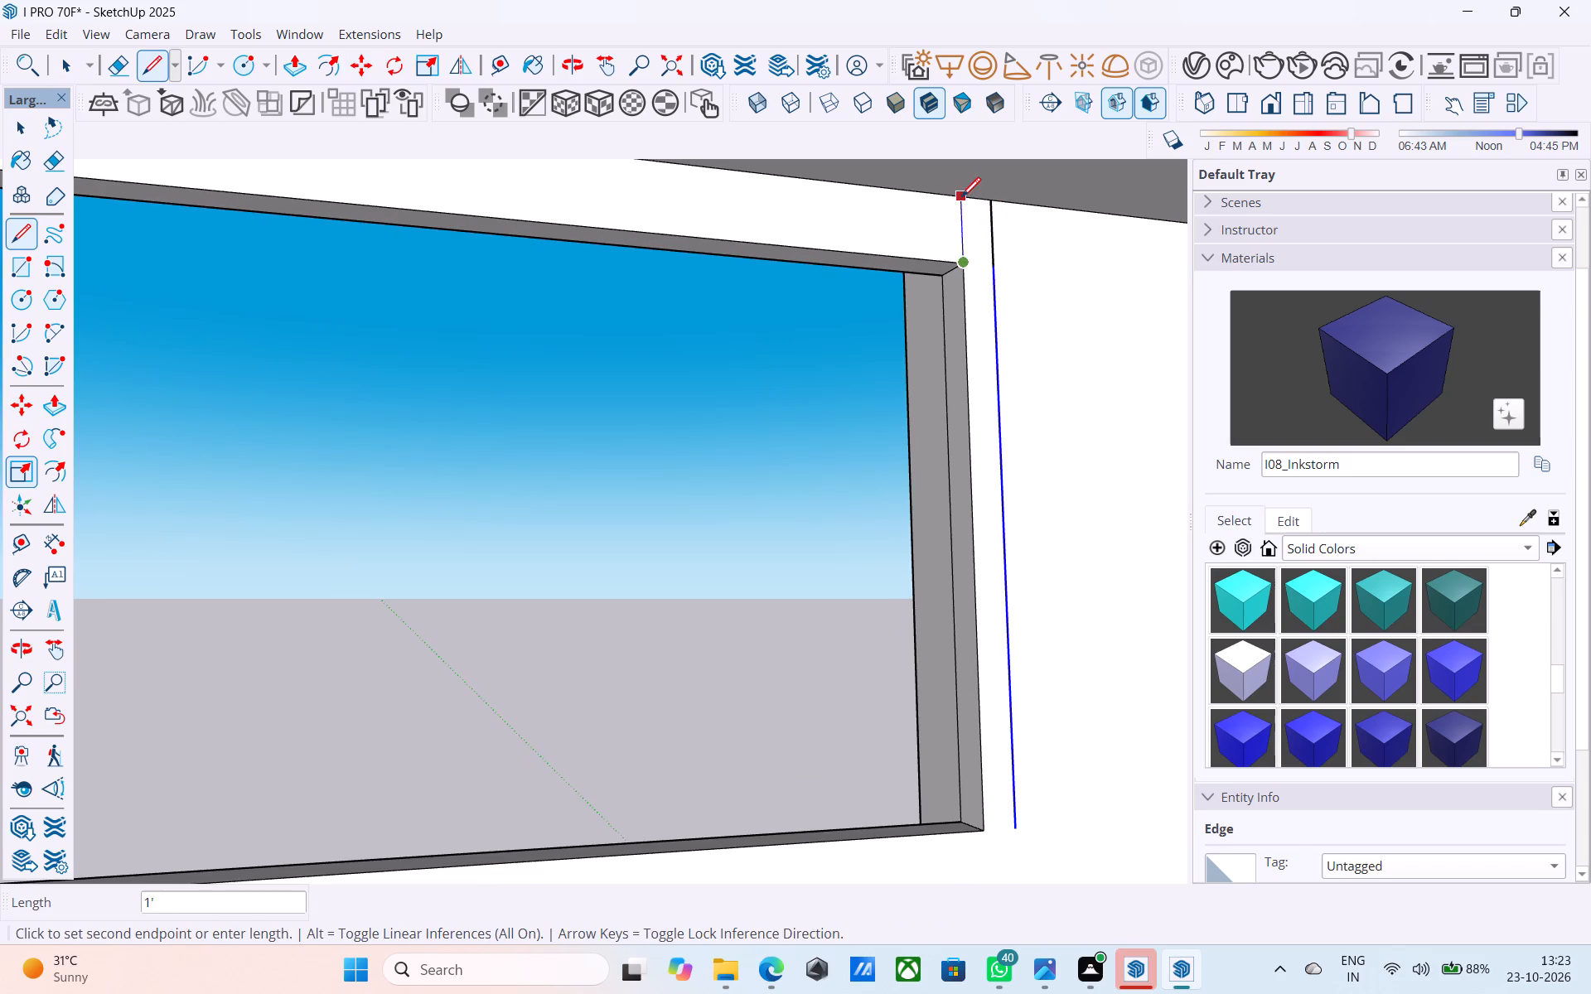
{"action": "left_click", "coordinate": [961, 198]}
{"action": "key", "text": "space"}
{"action": "scroll", "coordinate": [960, 200], "scroll_direction": "down", "scroll_amount": 1}
{"action": "key", "text": "l"}
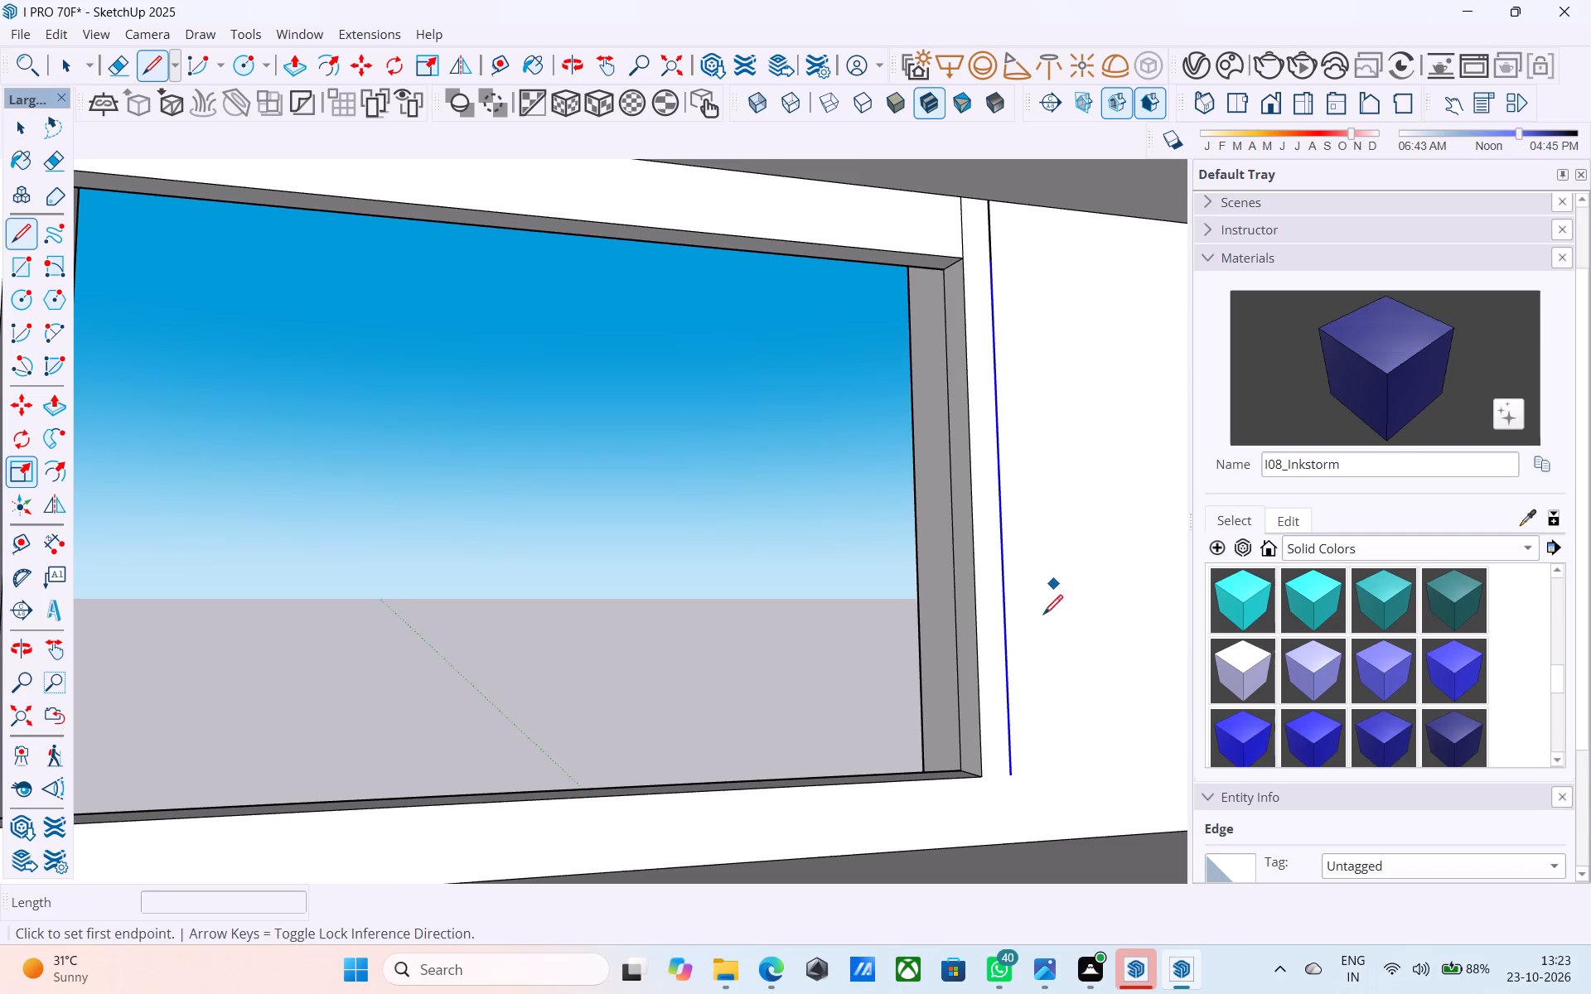
{"action": "left_click", "coordinate": [1009, 768]}
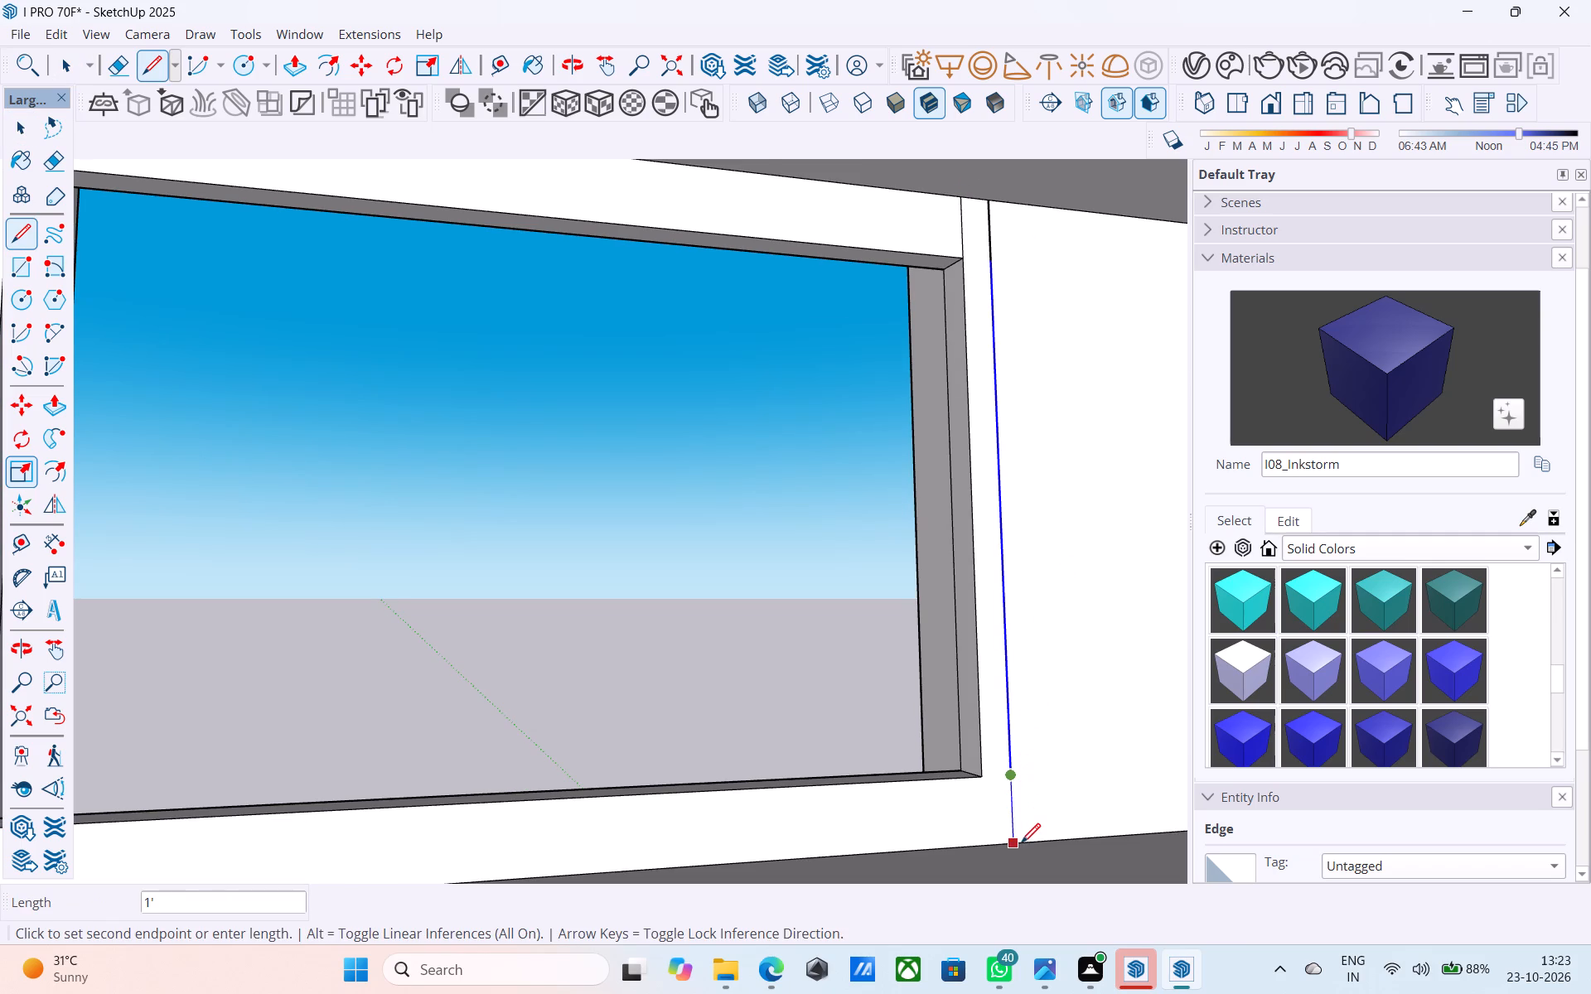
{"action": "left_click", "coordinate": [1021, 845]}
{"action": "left_click", "coordinate": [978, 776]}
{"action": "left_click", "coordinate": [994, 852]}
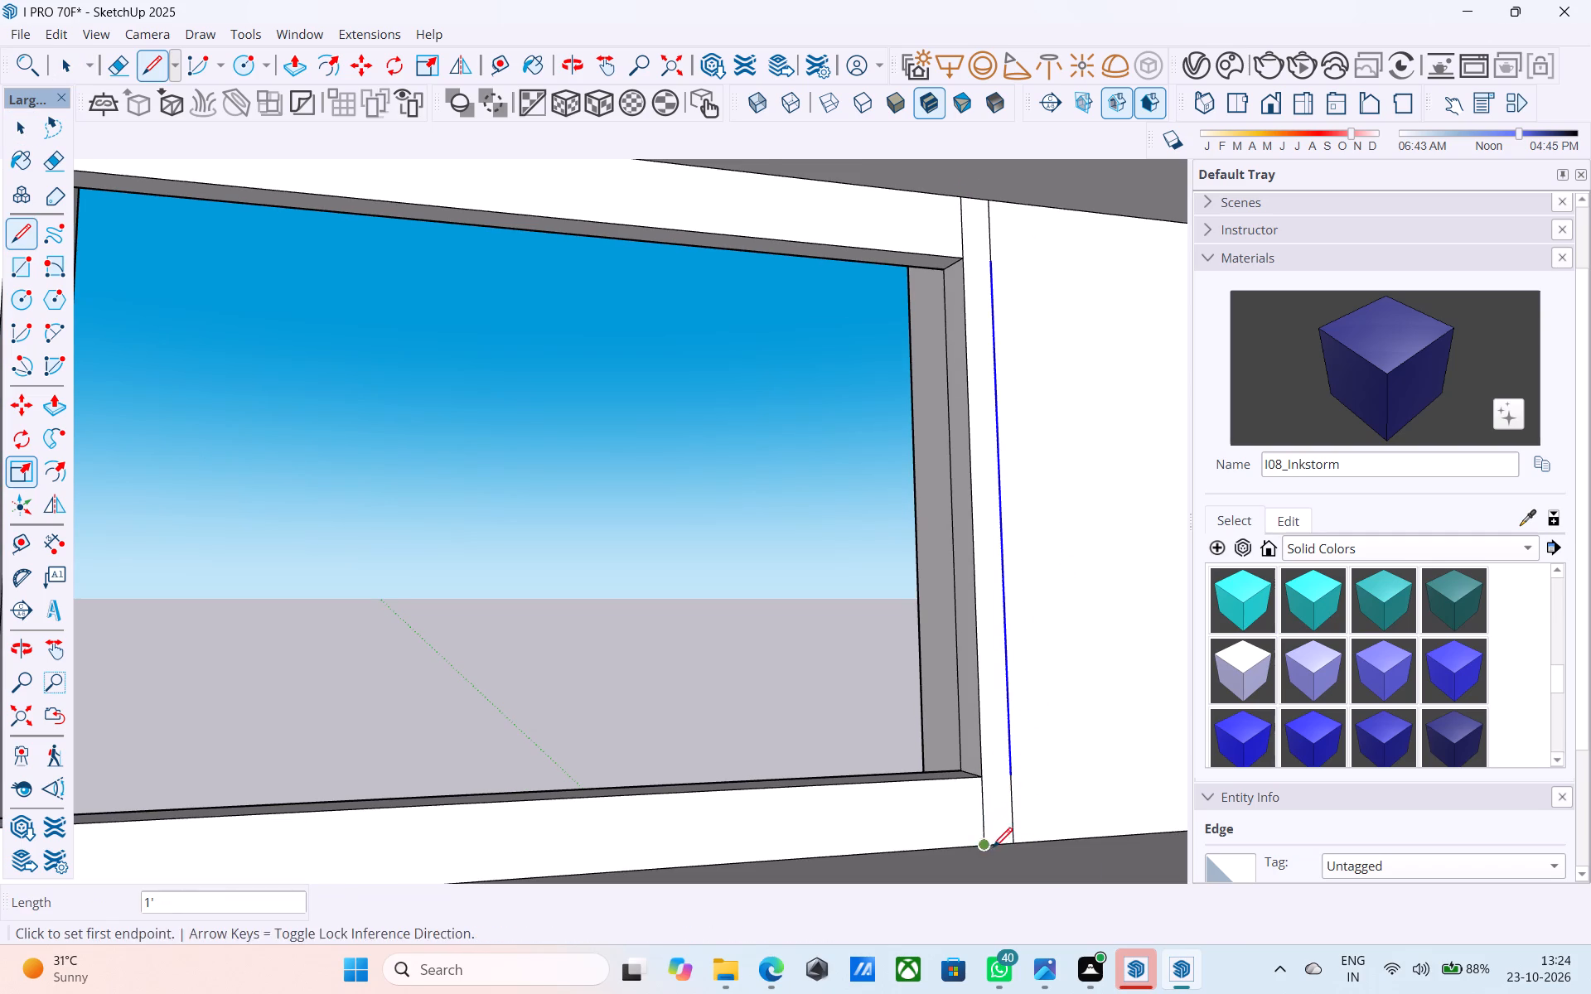
{"action": "key", "text": "space"}
Pull the 6" wide strip beside the window 4' into the room, then a further 6", to form a second partition wall.
{"action": "left_click", "coordinate": [989, 809]}
{"action": "key", "text": "p"}
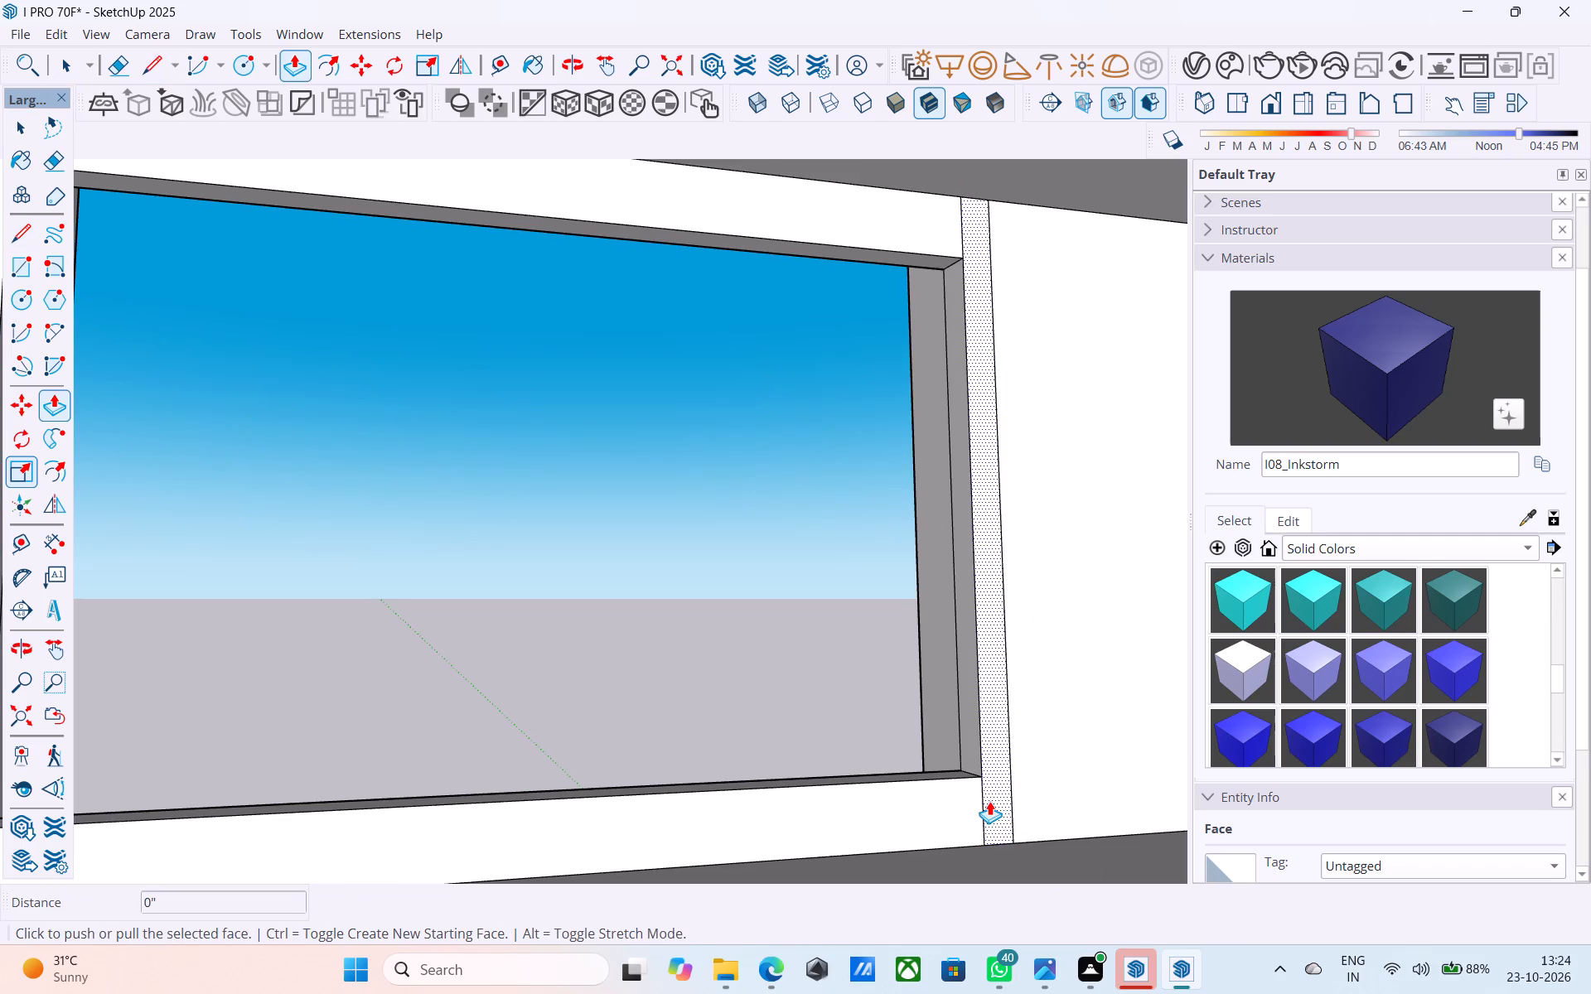
{"action": "left_click", "coordinate": [989, 784]}
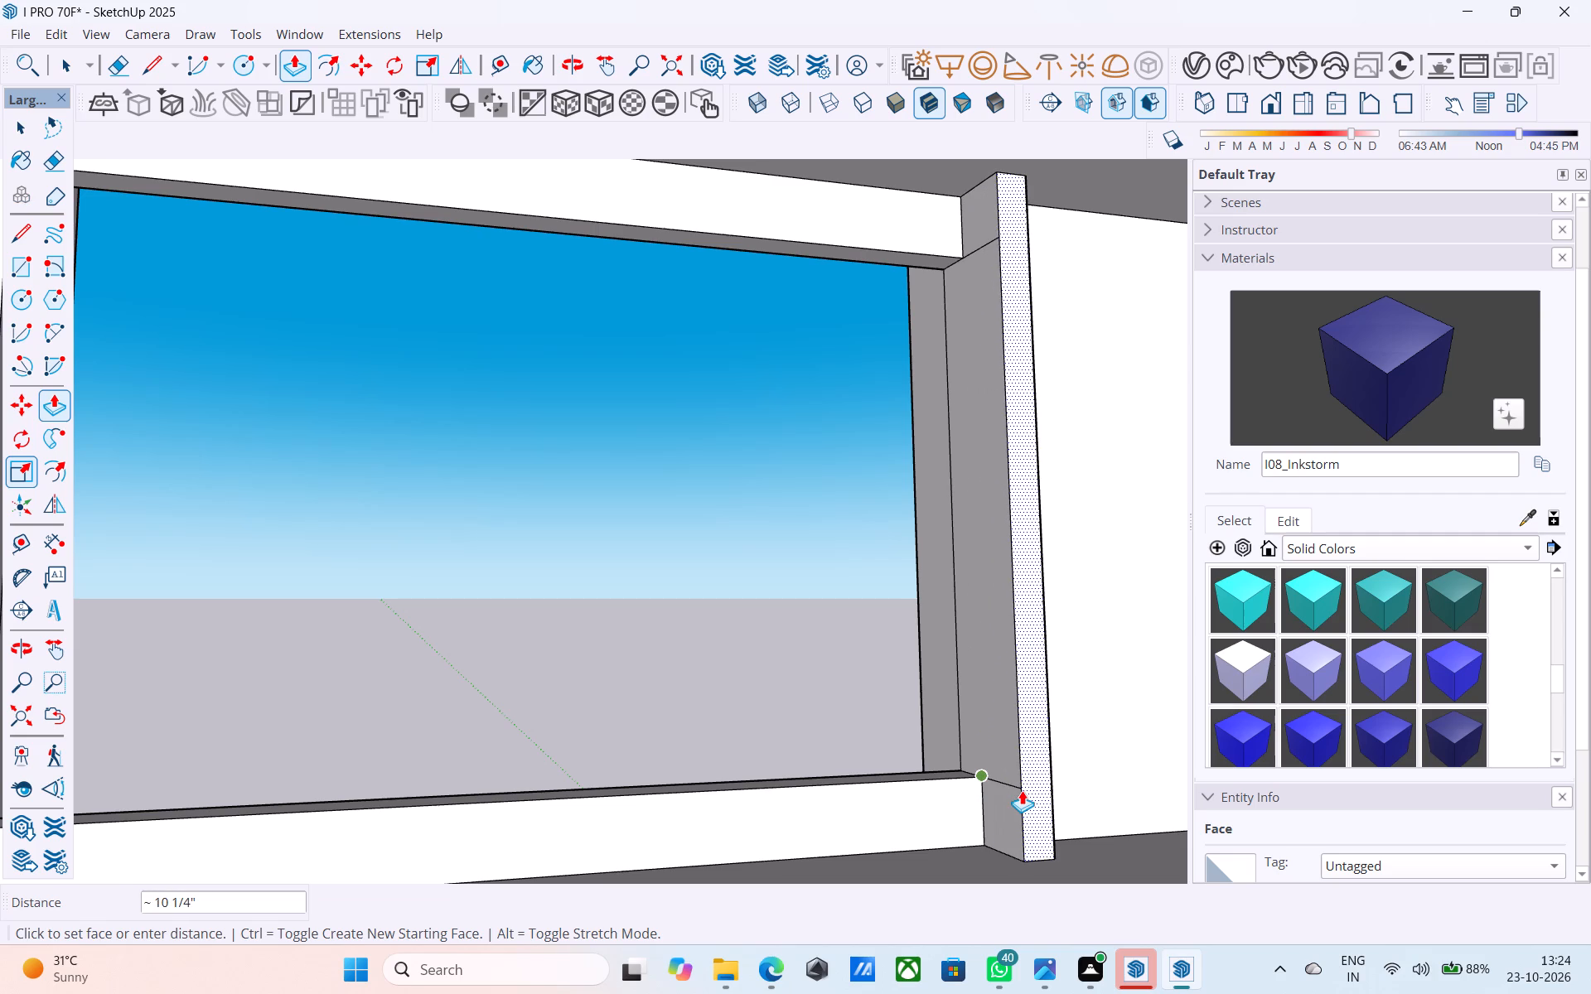
{"action": "type", "text": "4'"}
{"action": "key", "text": "Return"}
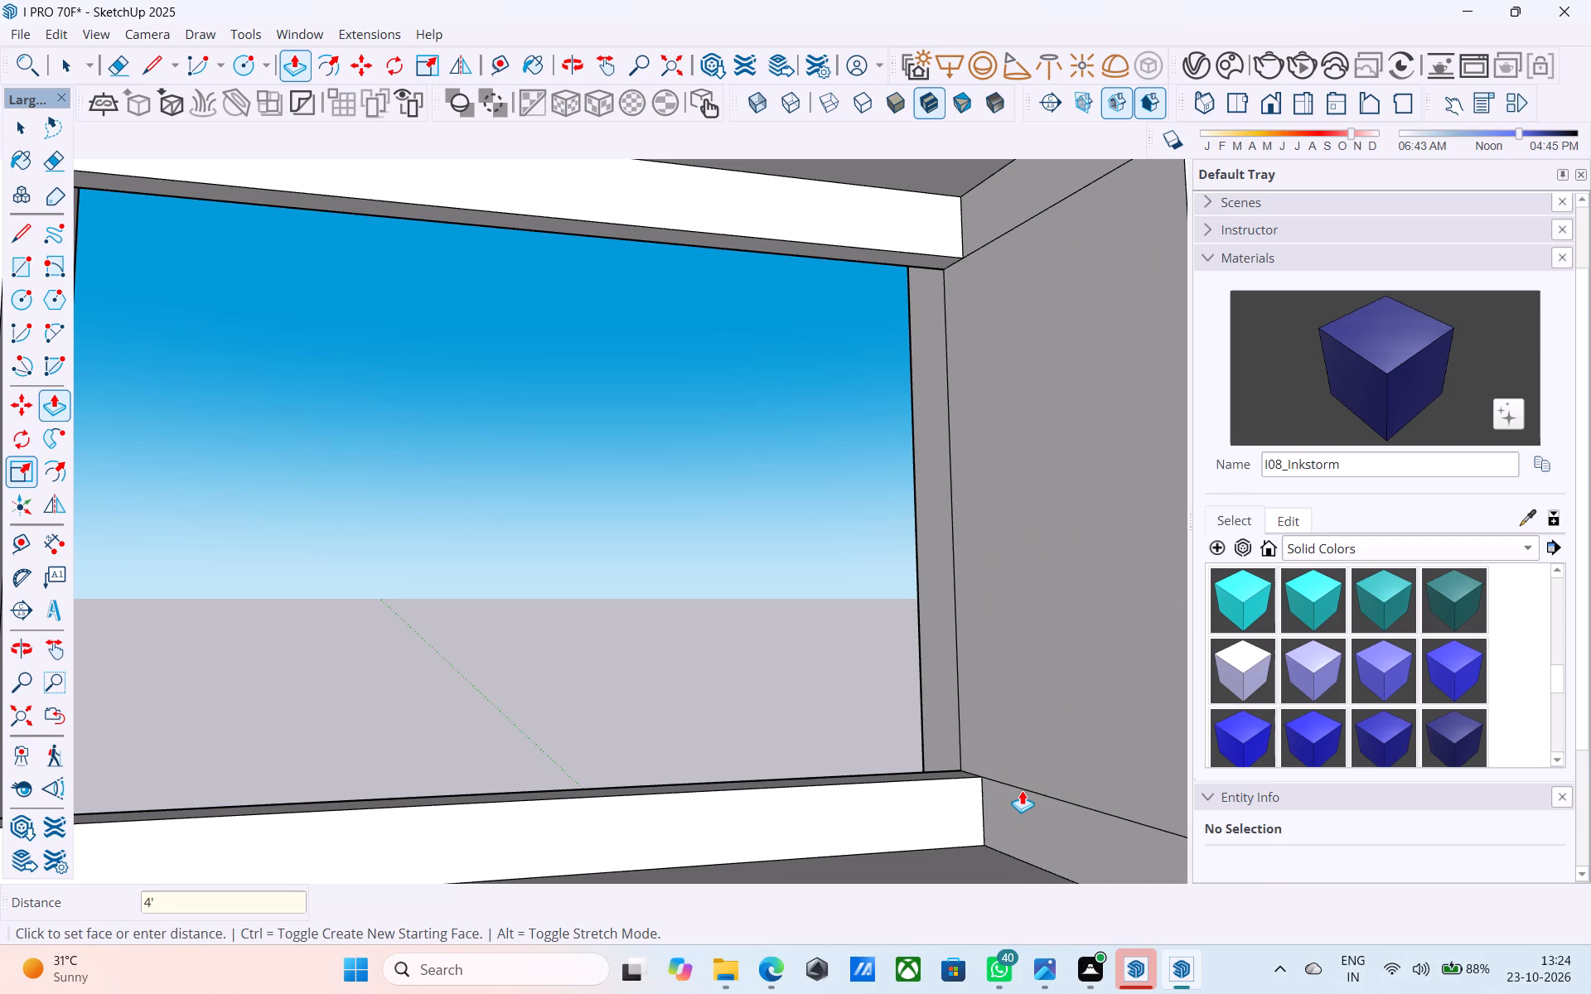
{"action": "scroll", "coordinate": [1022, 790], "scroll_direction": "down", "scroll_amount": 2}
{"action": "scroll", "coordinate": [691, 773], "scroll_direction": "down", "scroll_amount": 1}
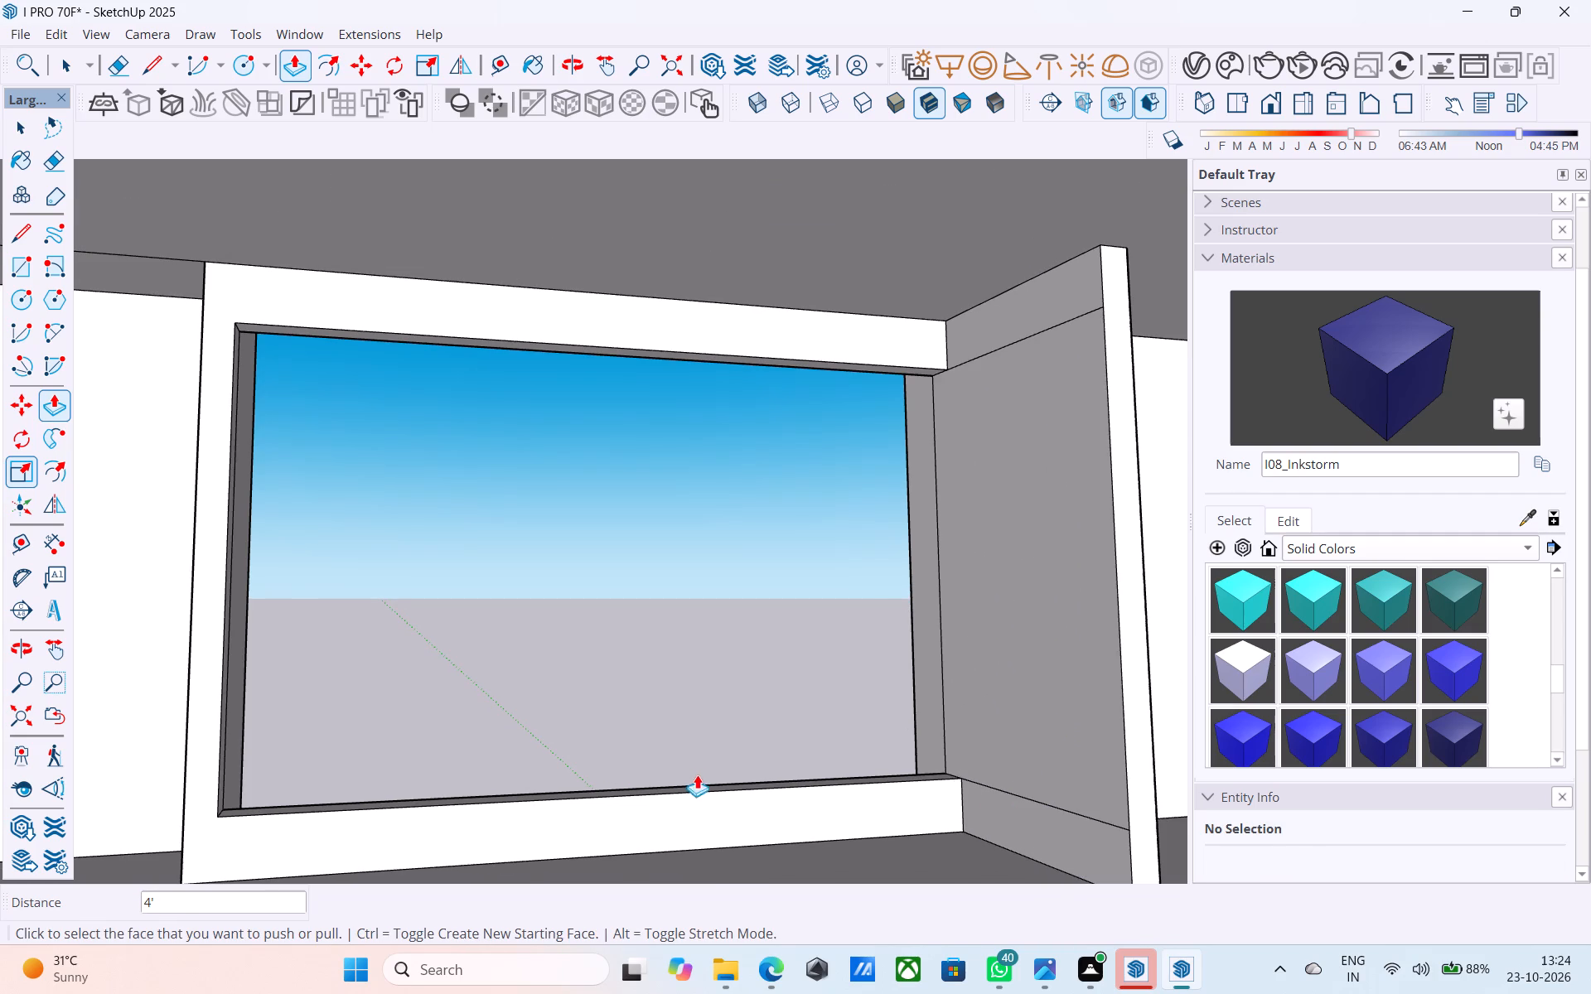
{"action": "left_click", "coordinate": [1142, 692]}
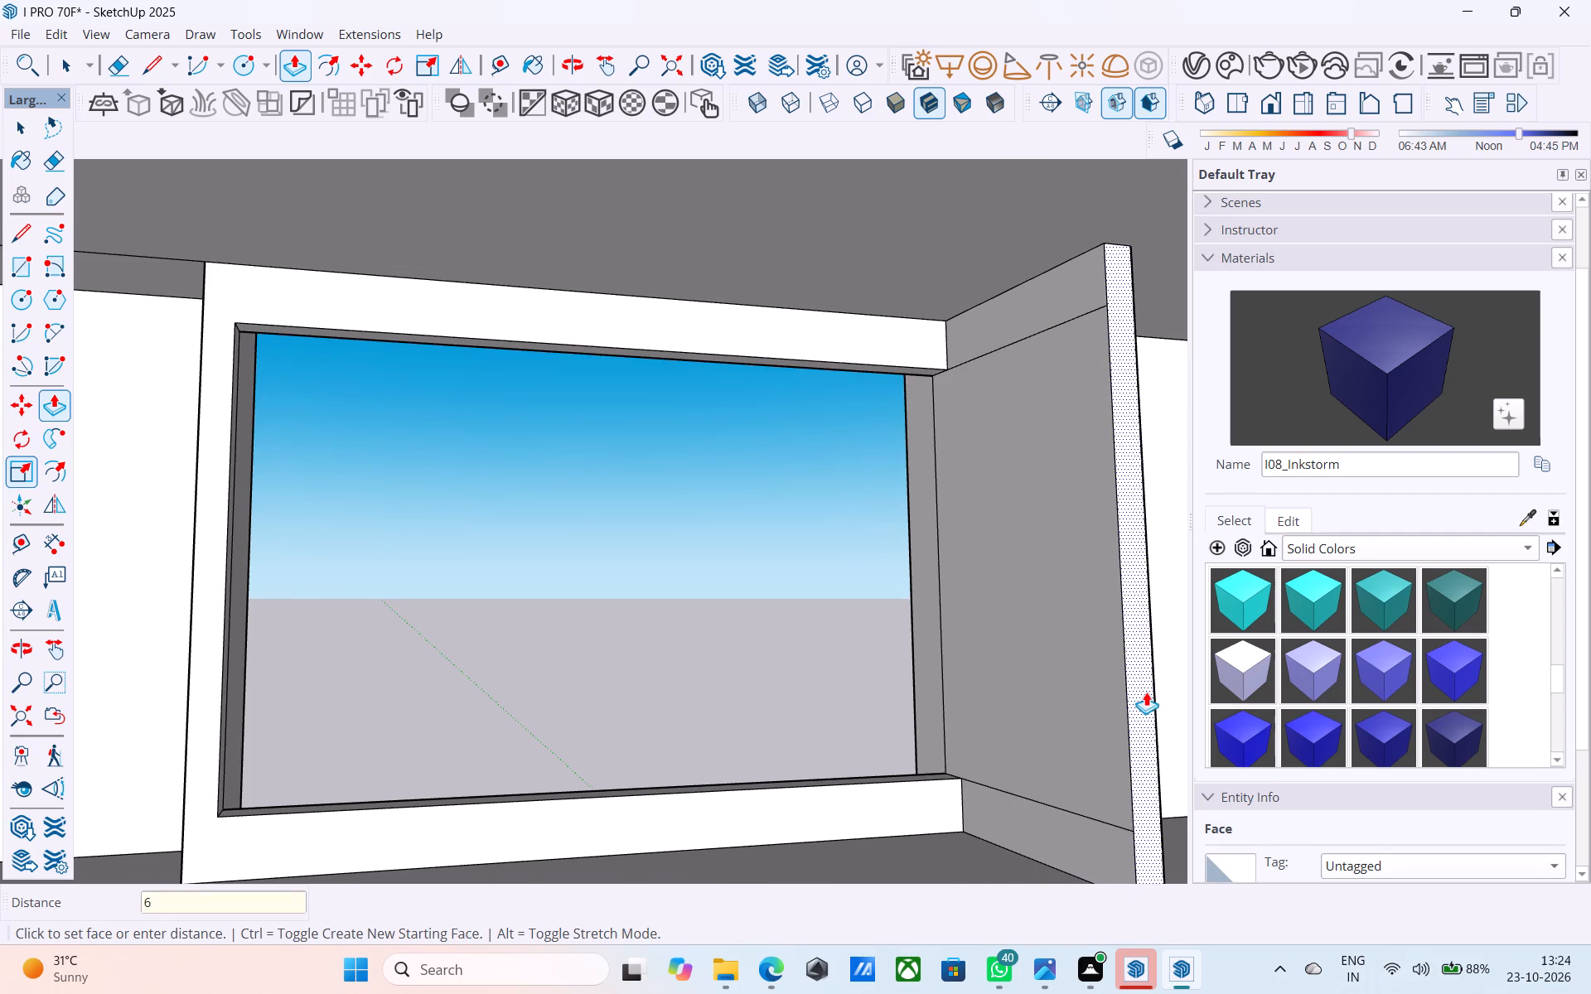
{"action": "key", "text": "6"}
{"action": "key", "text": "shift+quotedbl"}
{"action": "key", "text": "Return"}
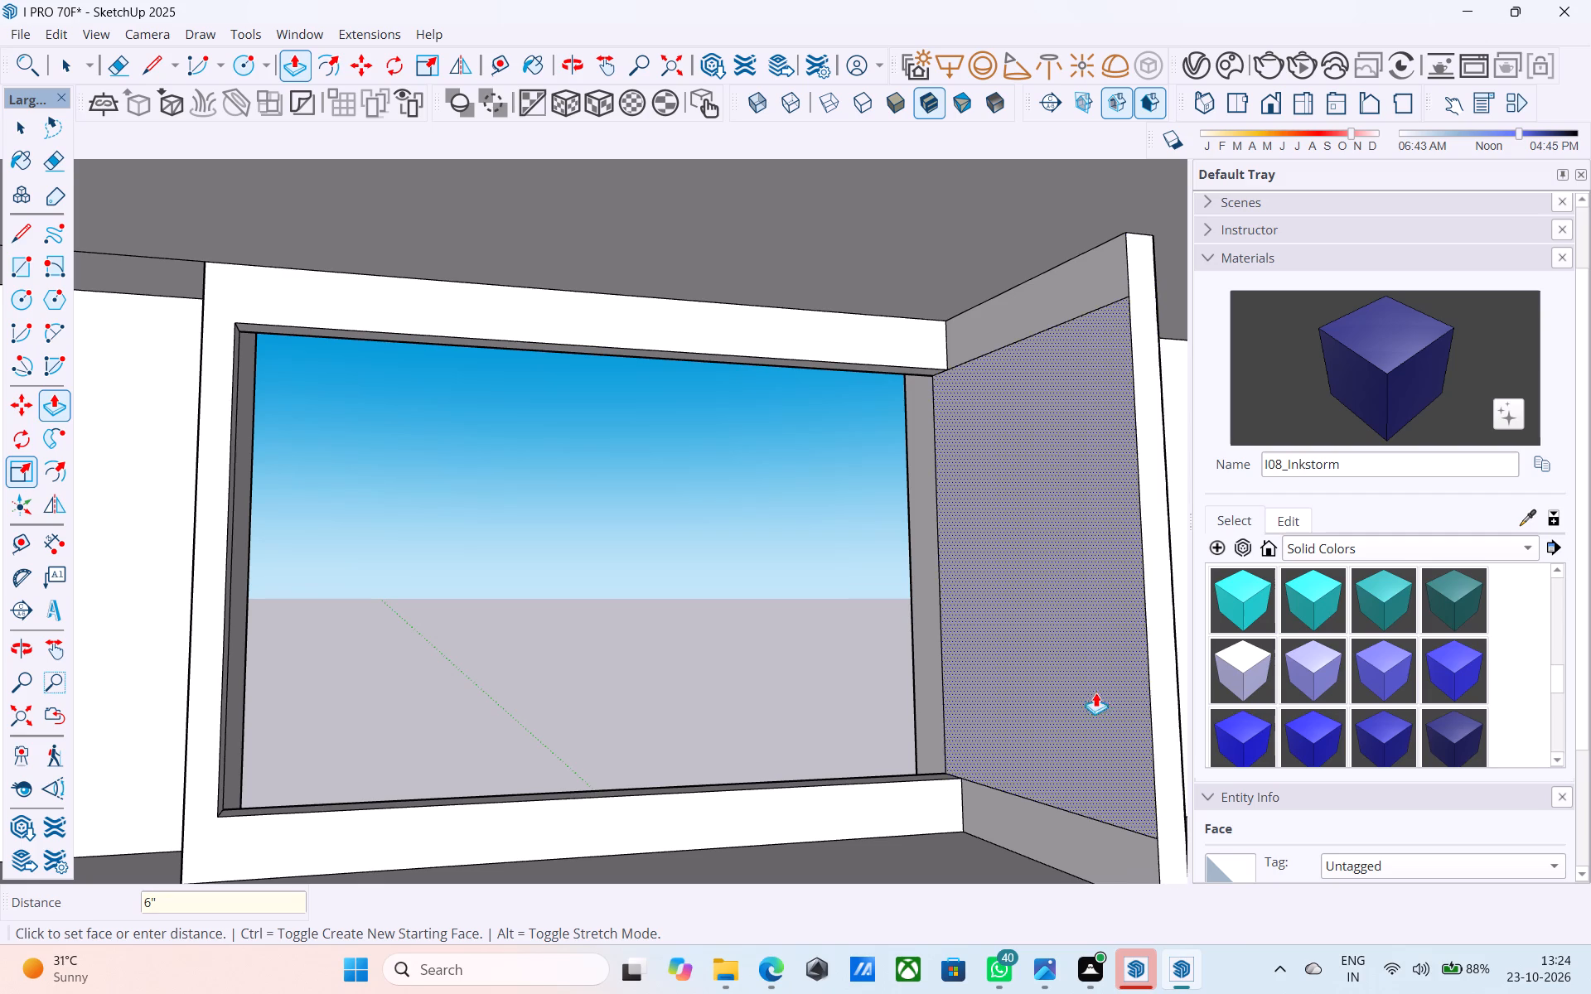
Erase the two horizontal seam lines across the second partition wall's window-side face.
{"action": "middle_click_drag", "start_coordinate": [1066, 694], "coordinate": [954, 696], "text": "shift"}
{"action": "key", "text": "e"}
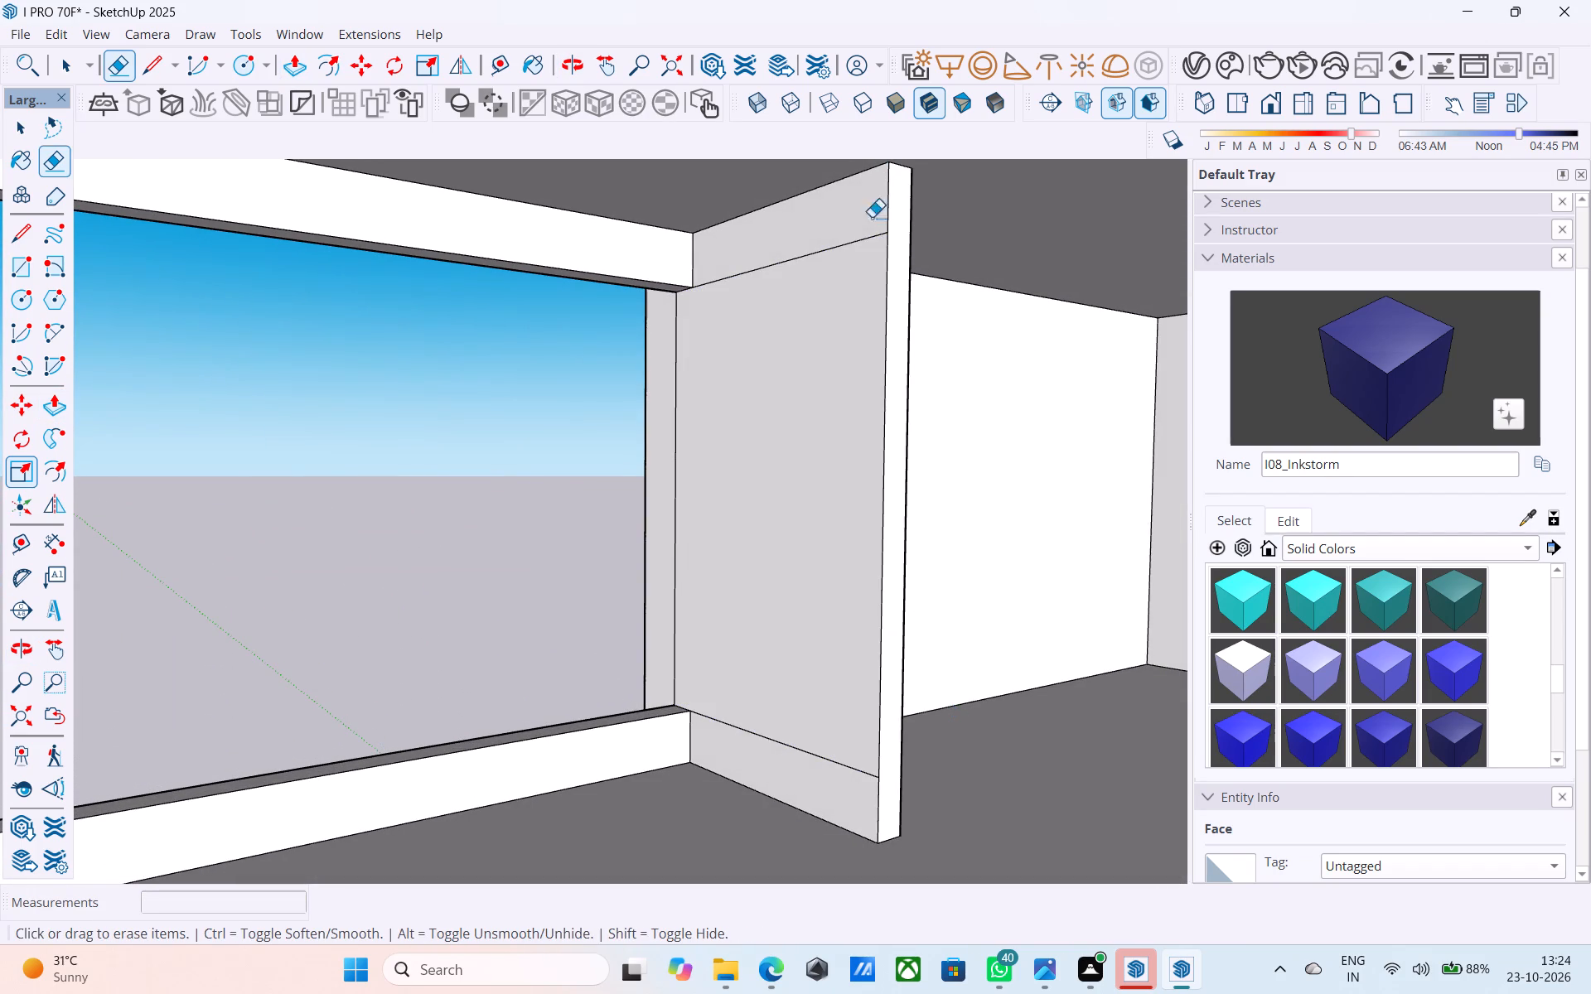
{"action": "left_click", "coordinate": [854, 235]}
{"action": "left_click", "coordinate": [791, 749]}
{"action": "key", "text": "space"}
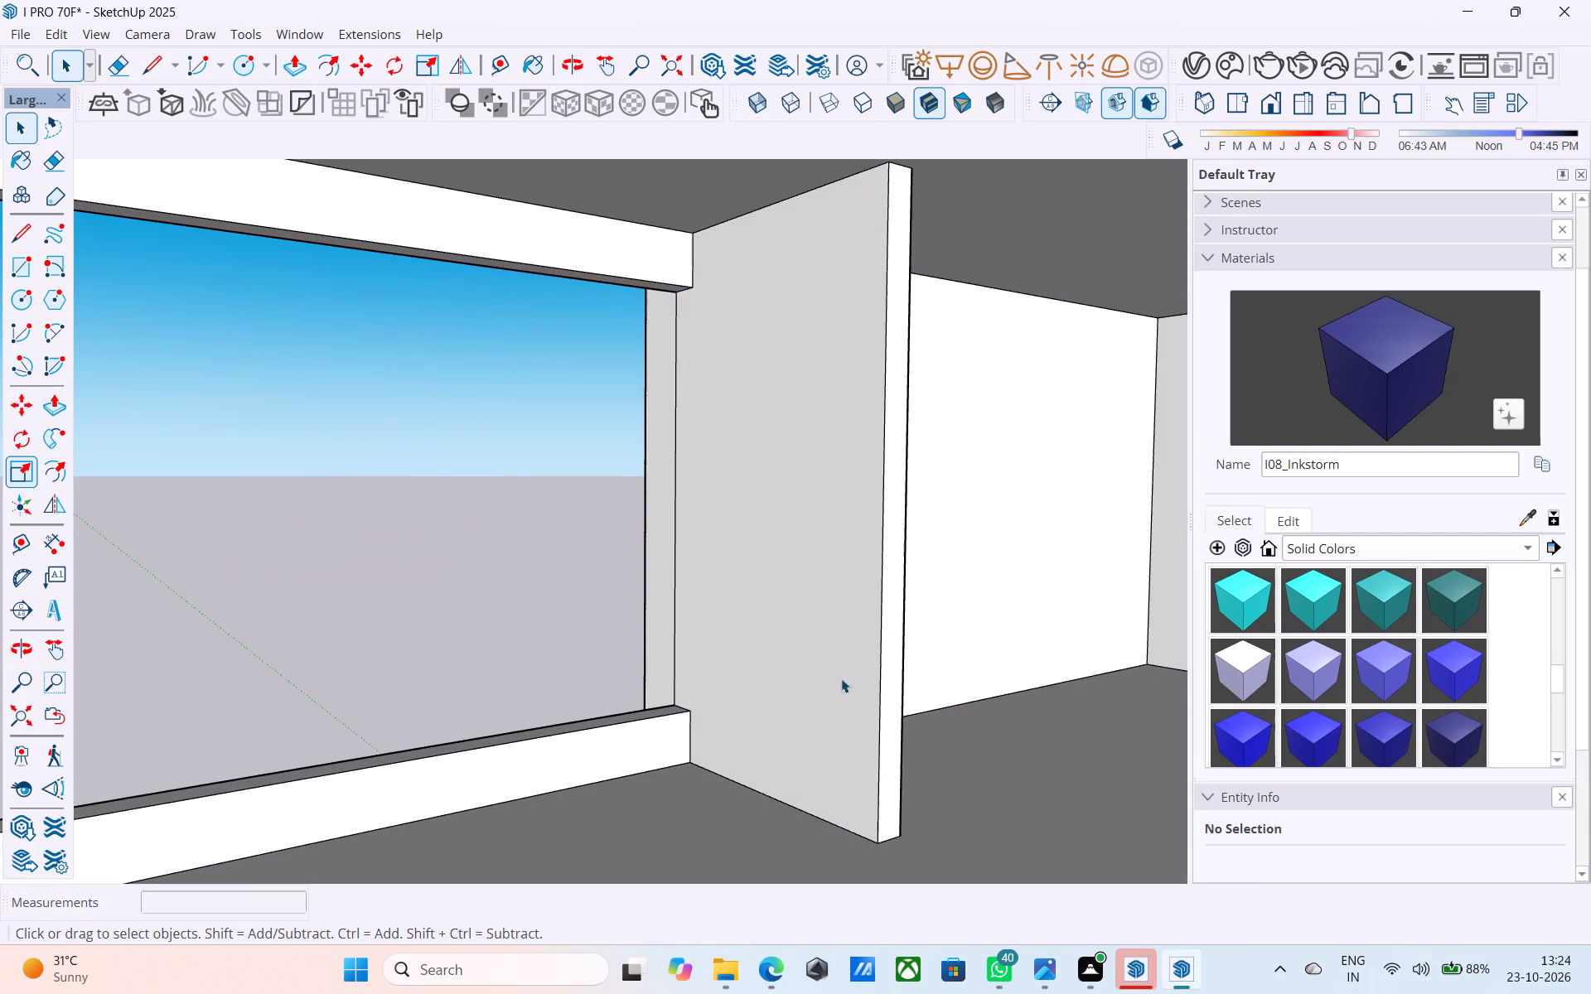
Copy the window-side vertical edge at the partition wall's free end a short distance back toward the window, marking a narrow end strip.
{"action": "left_click", "coordinate": [879, 678]}
{"action": "left_click", "coordinate": [879, 686]}
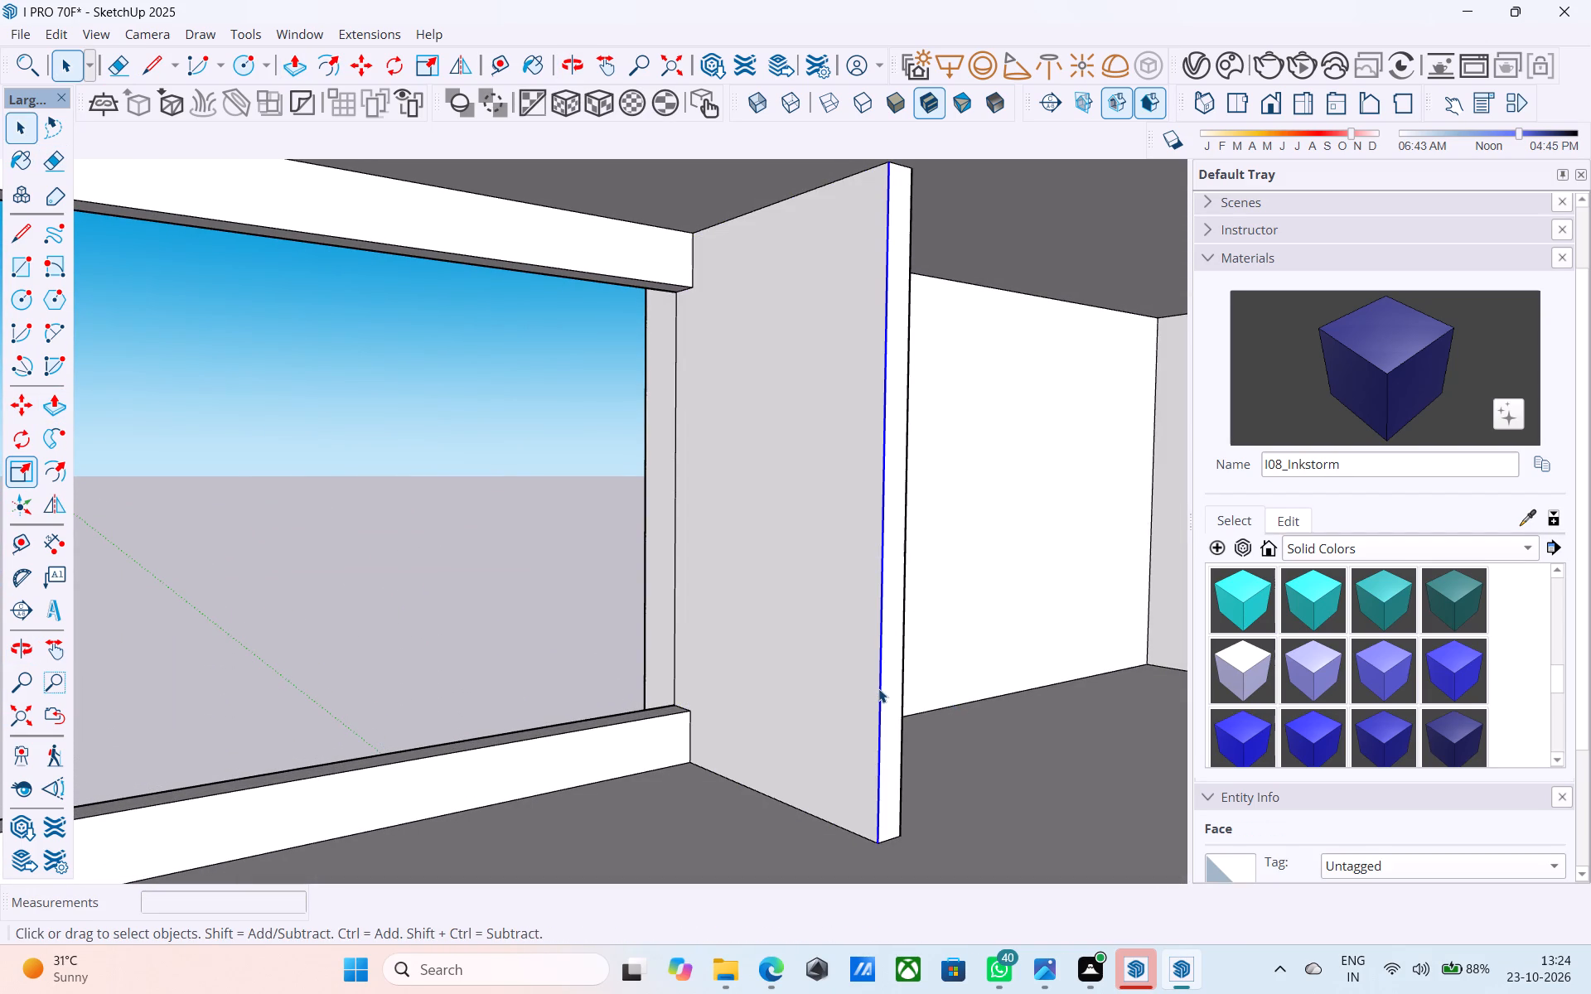
{"action": "key", "text": "m"}
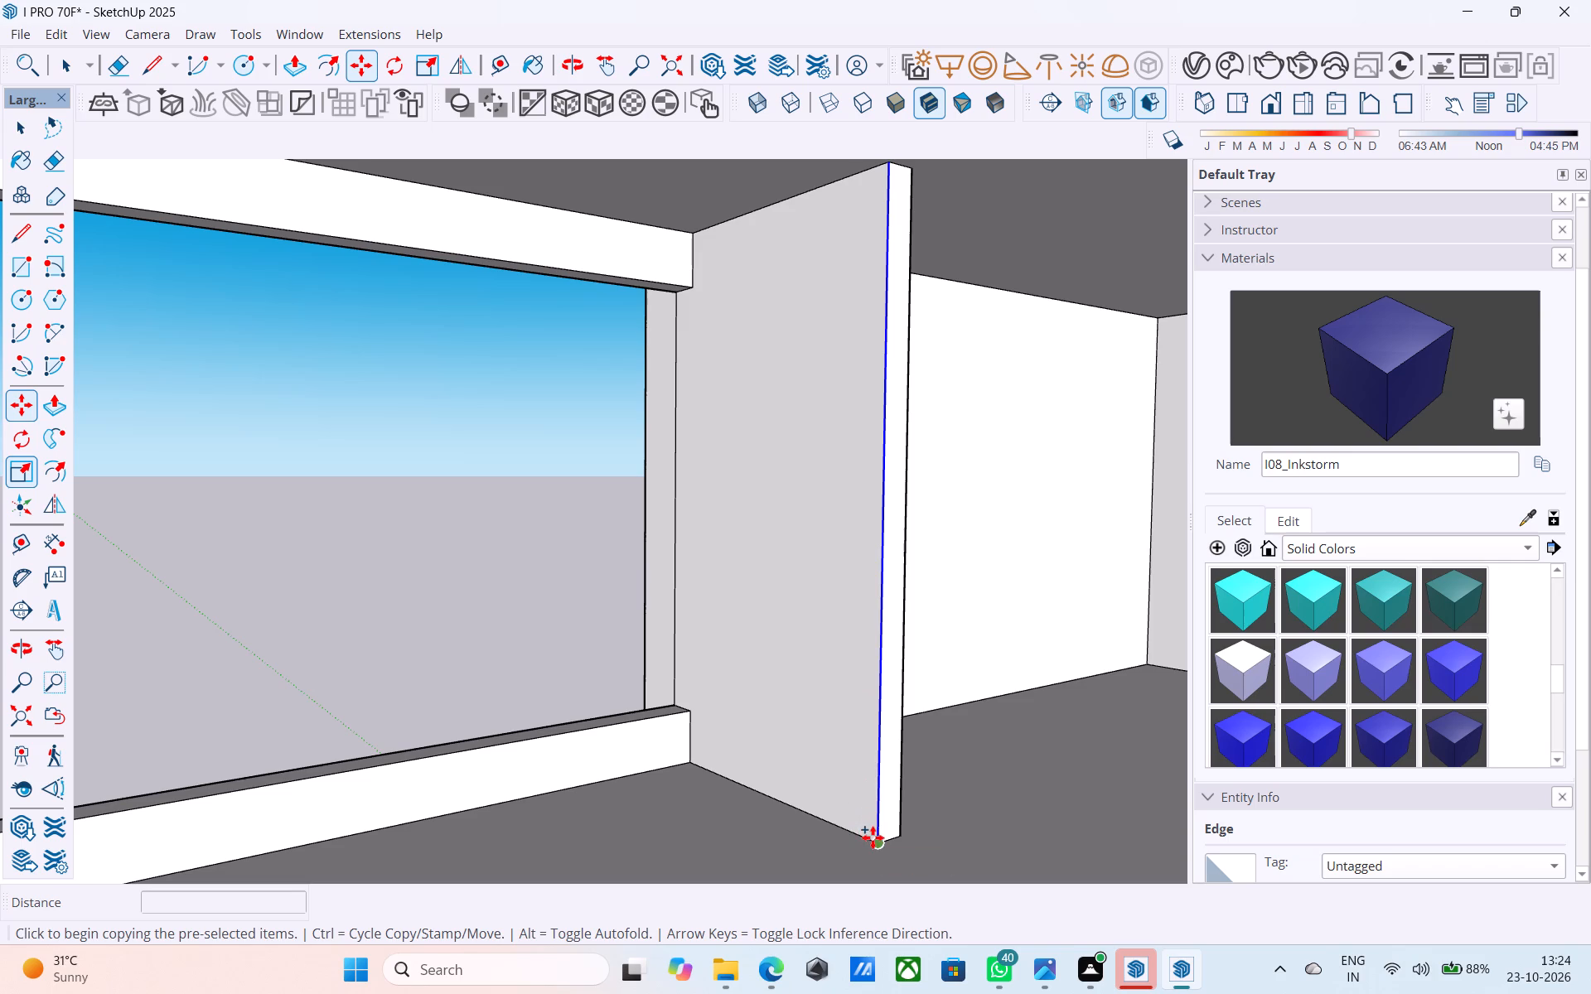
{"action": "left_click", "coordinate": [870, 838]}
{"action": "left_click", "coordinate": [856, 839]}
{"action": "key", "text": "space"}
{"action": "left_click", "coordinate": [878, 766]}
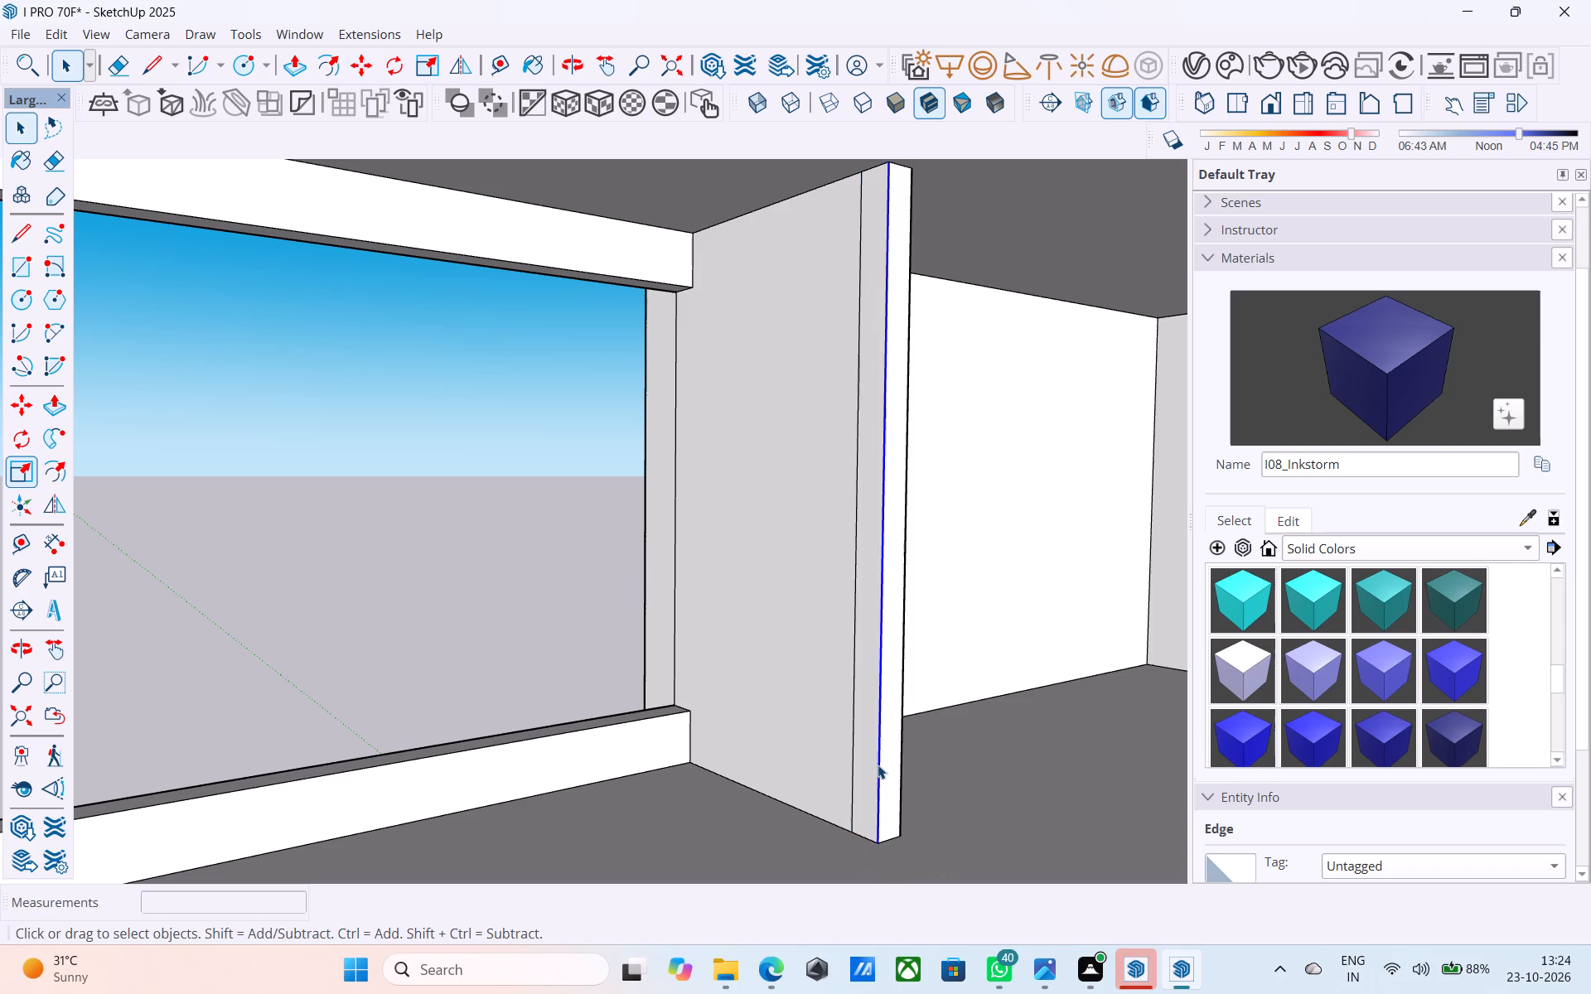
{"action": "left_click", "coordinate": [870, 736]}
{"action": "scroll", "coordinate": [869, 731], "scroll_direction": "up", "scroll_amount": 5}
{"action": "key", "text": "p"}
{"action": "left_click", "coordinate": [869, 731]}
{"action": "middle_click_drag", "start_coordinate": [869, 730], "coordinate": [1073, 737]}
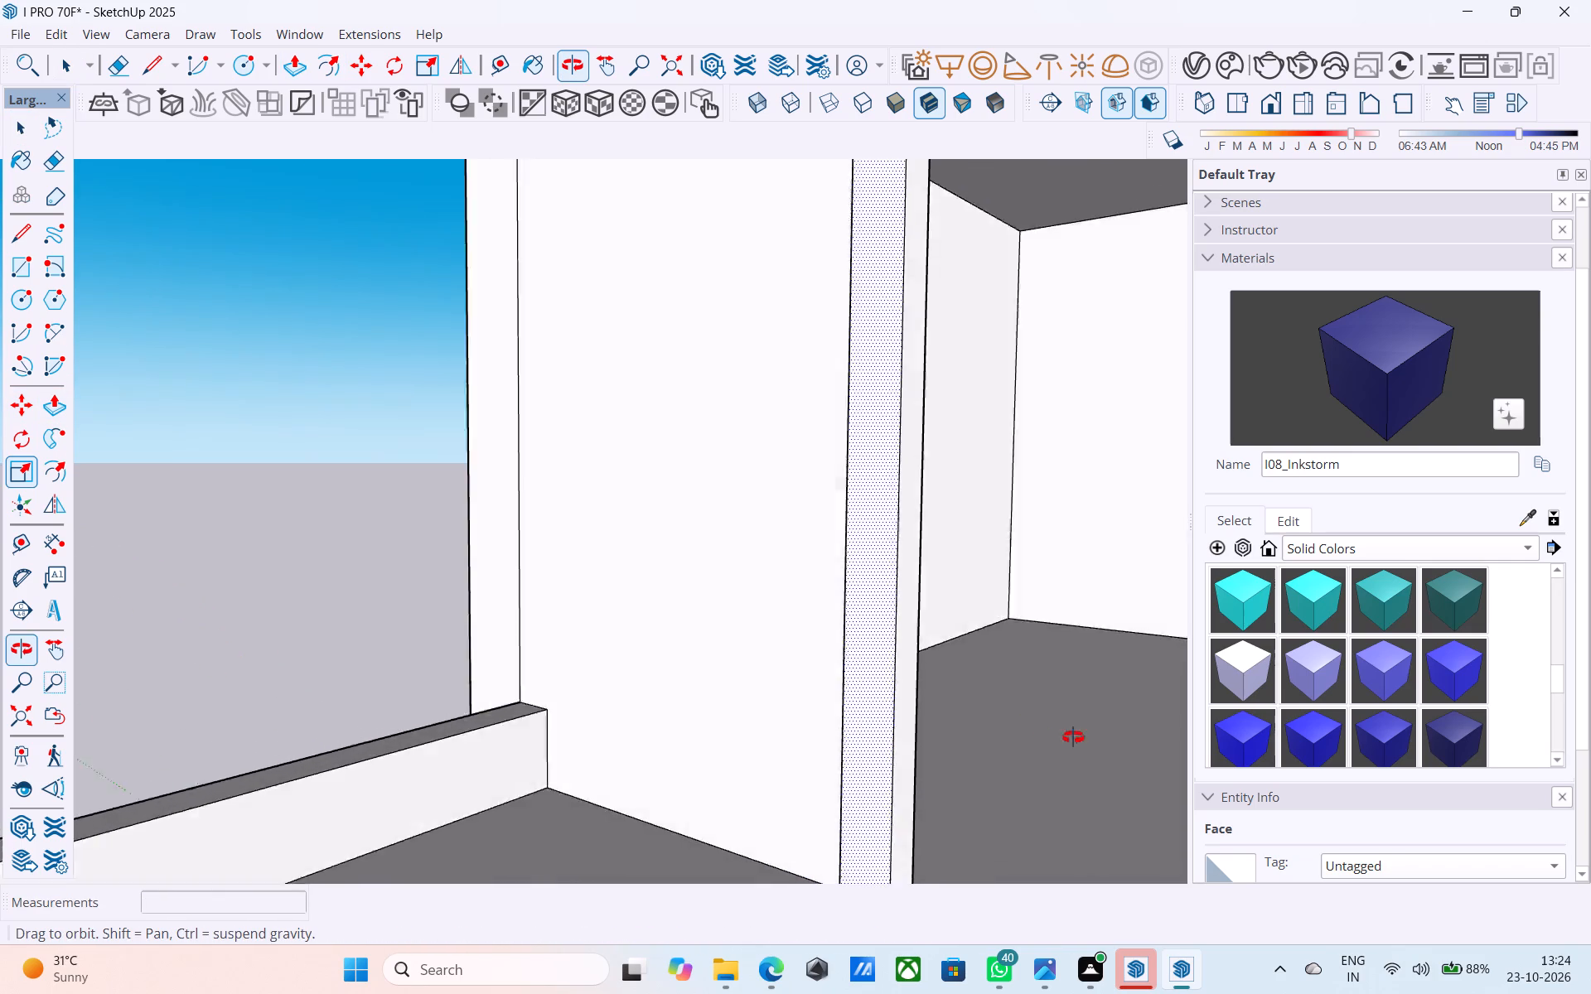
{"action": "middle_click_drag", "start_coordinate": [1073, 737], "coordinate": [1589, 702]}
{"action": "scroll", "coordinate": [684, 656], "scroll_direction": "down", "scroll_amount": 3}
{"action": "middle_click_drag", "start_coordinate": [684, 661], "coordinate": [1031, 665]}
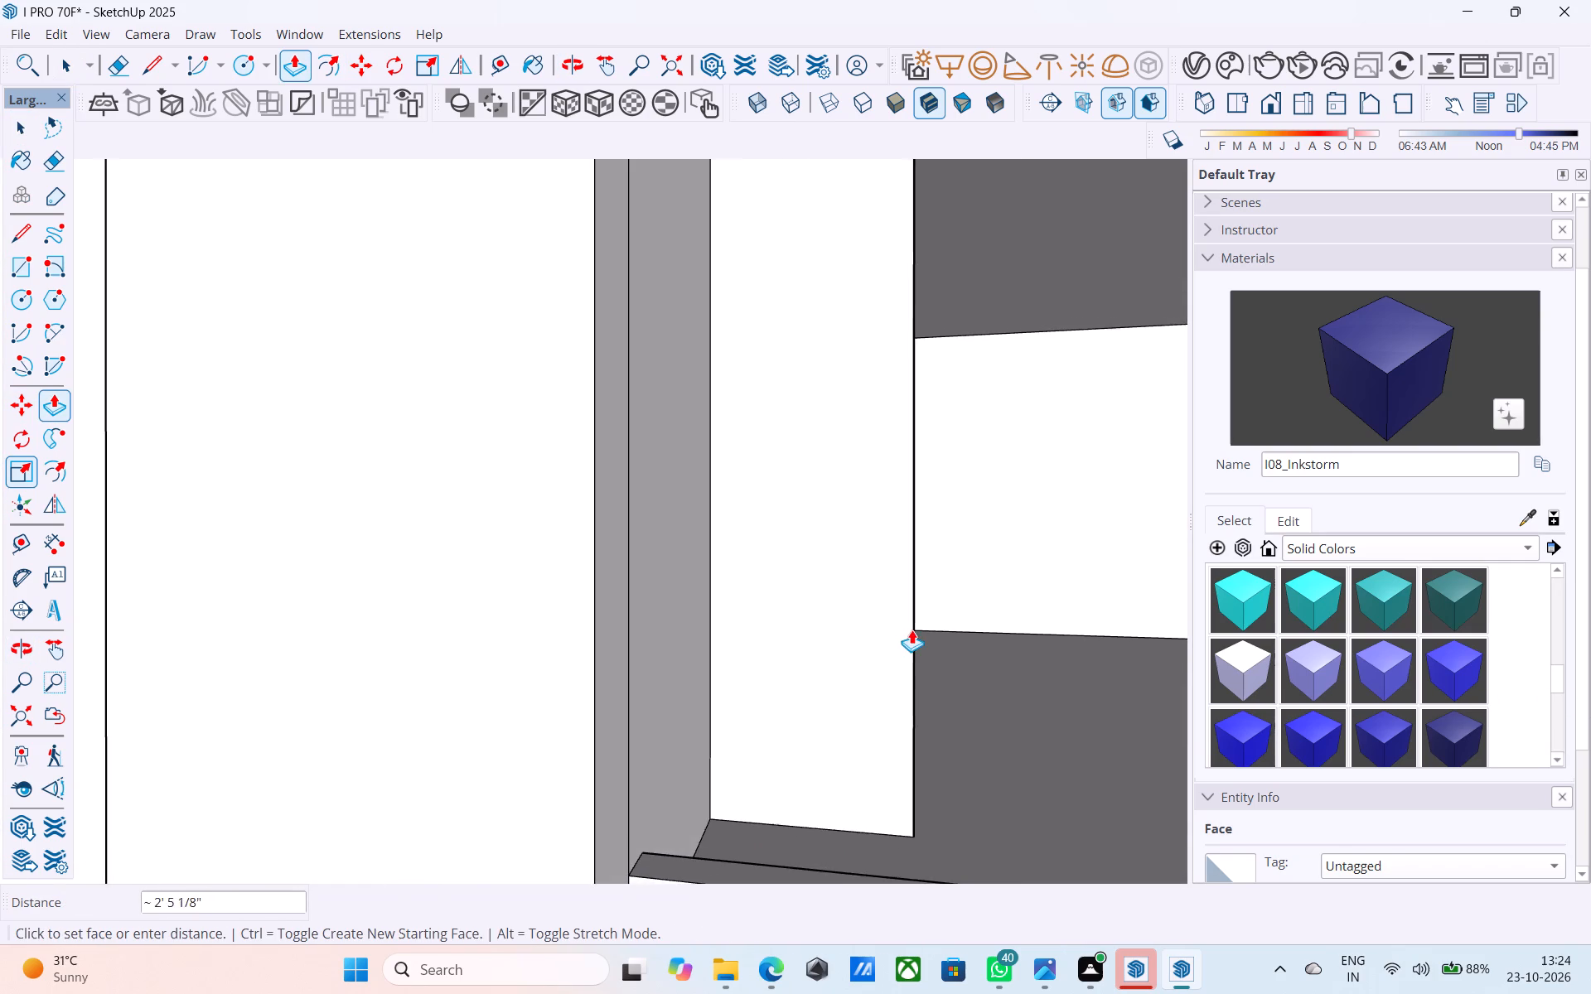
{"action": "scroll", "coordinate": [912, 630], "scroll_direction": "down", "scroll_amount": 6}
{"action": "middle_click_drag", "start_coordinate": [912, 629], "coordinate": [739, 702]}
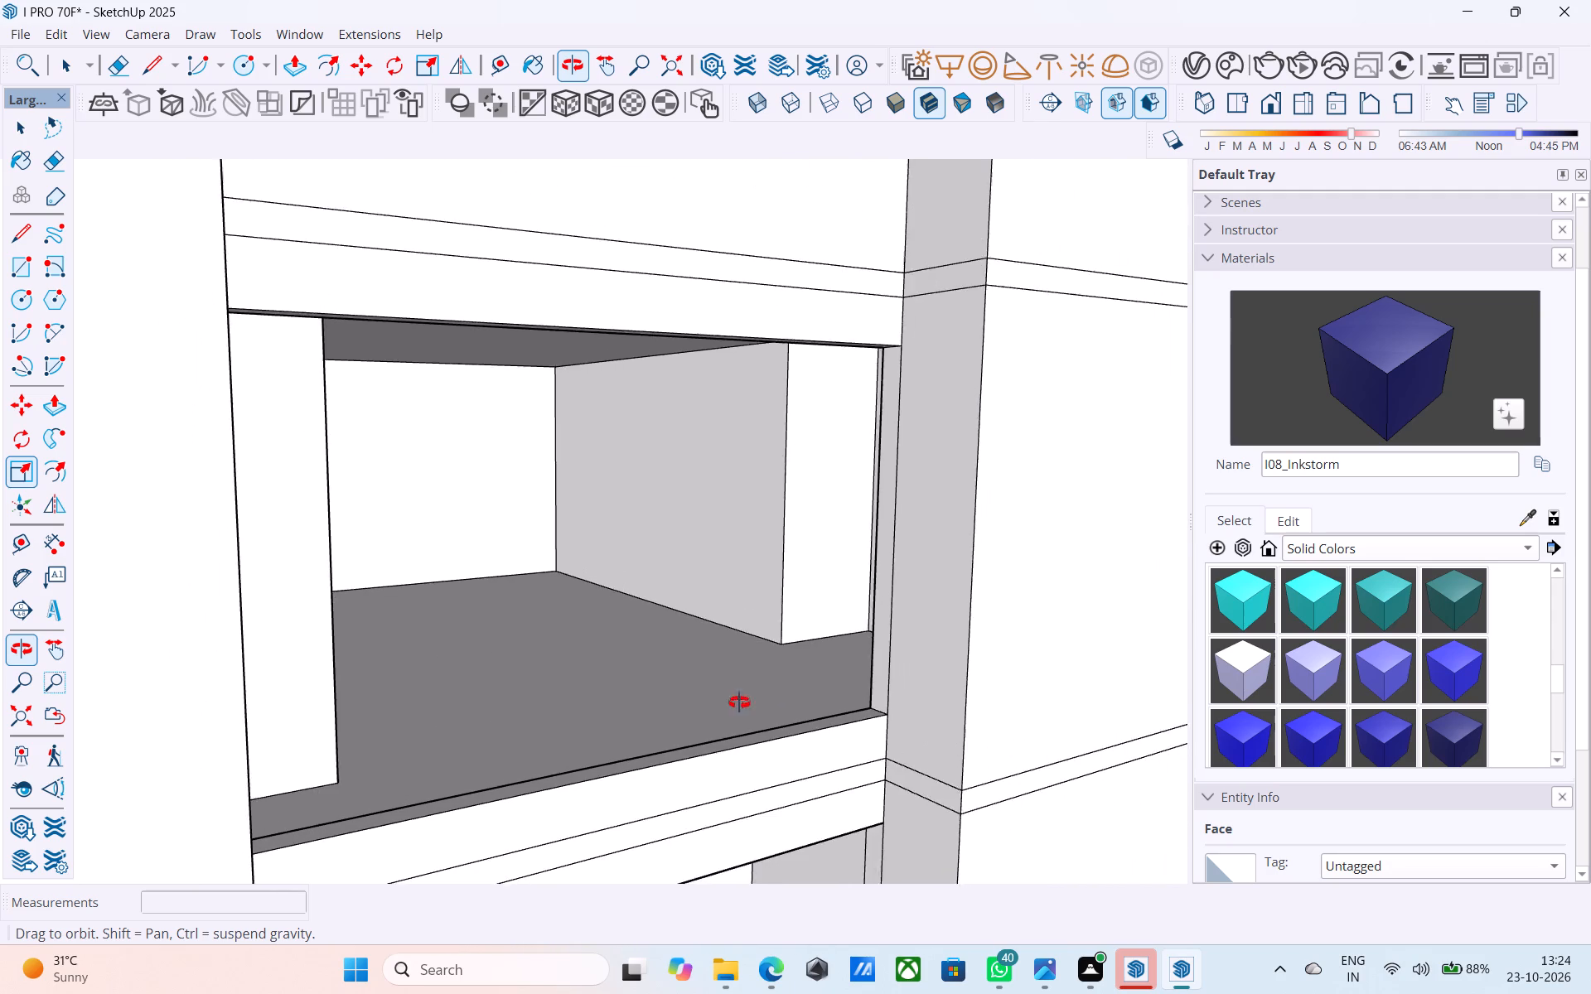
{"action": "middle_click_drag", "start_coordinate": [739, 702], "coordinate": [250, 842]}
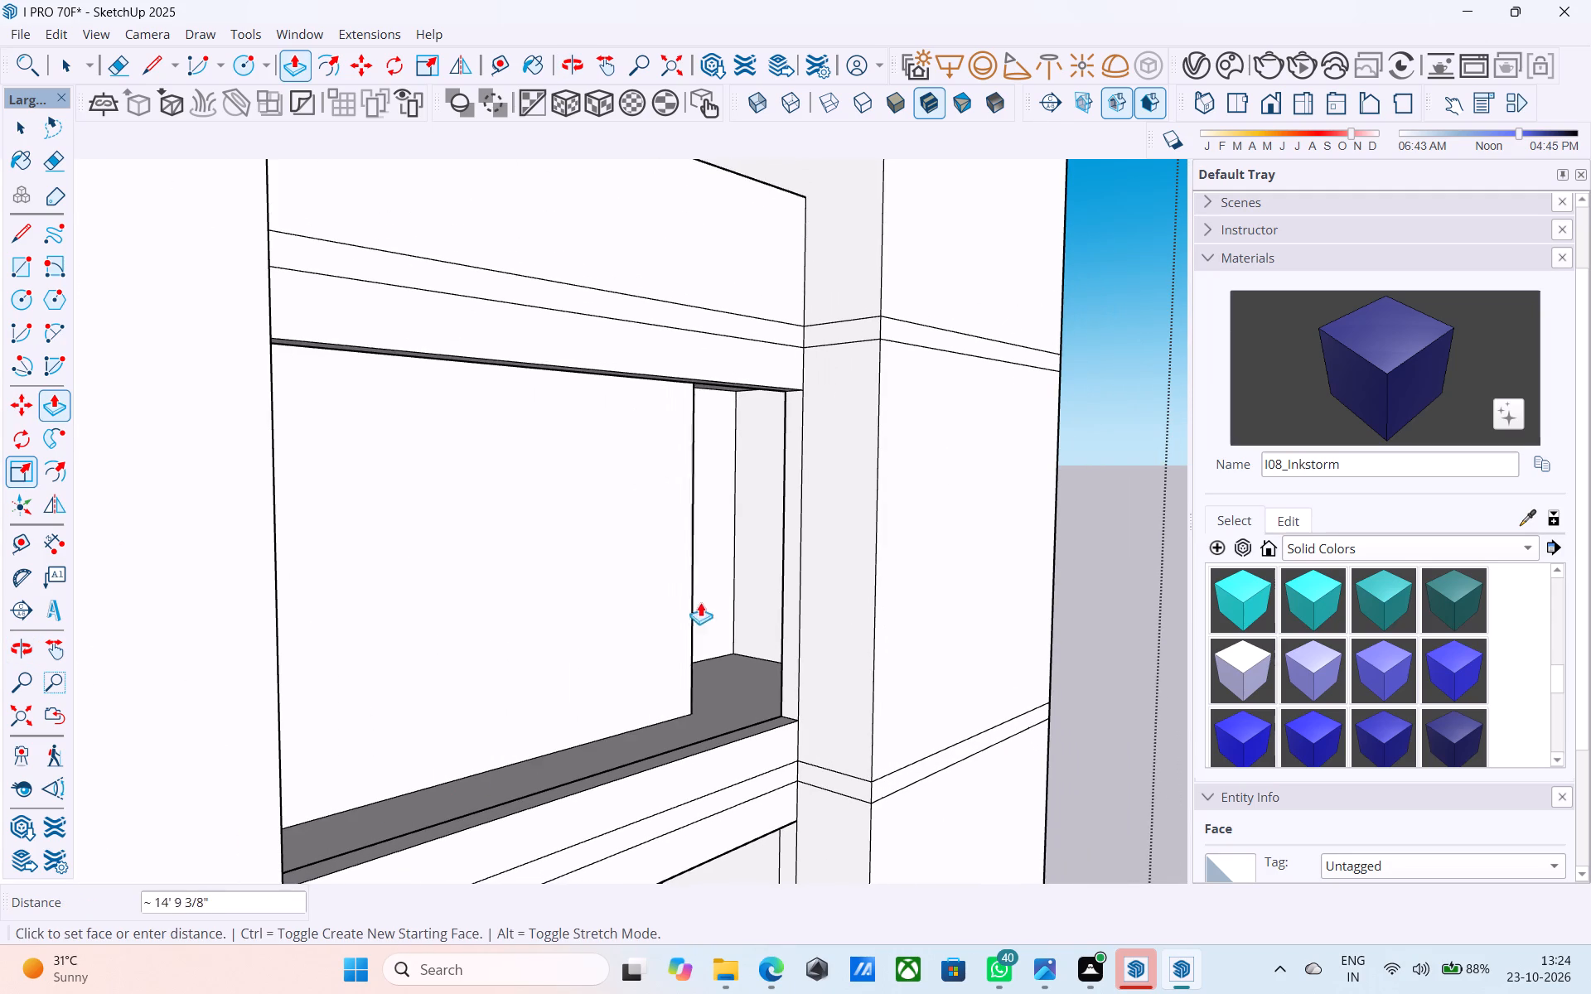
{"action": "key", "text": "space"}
Draw a 1' line from the other window jamb's lower inner corner to the floor and another line from its upper corner to the ceiling.
{"action": "scroll", "coordinate": [751, 593], "scroll_direction": "up", "scroll_amount": 8}
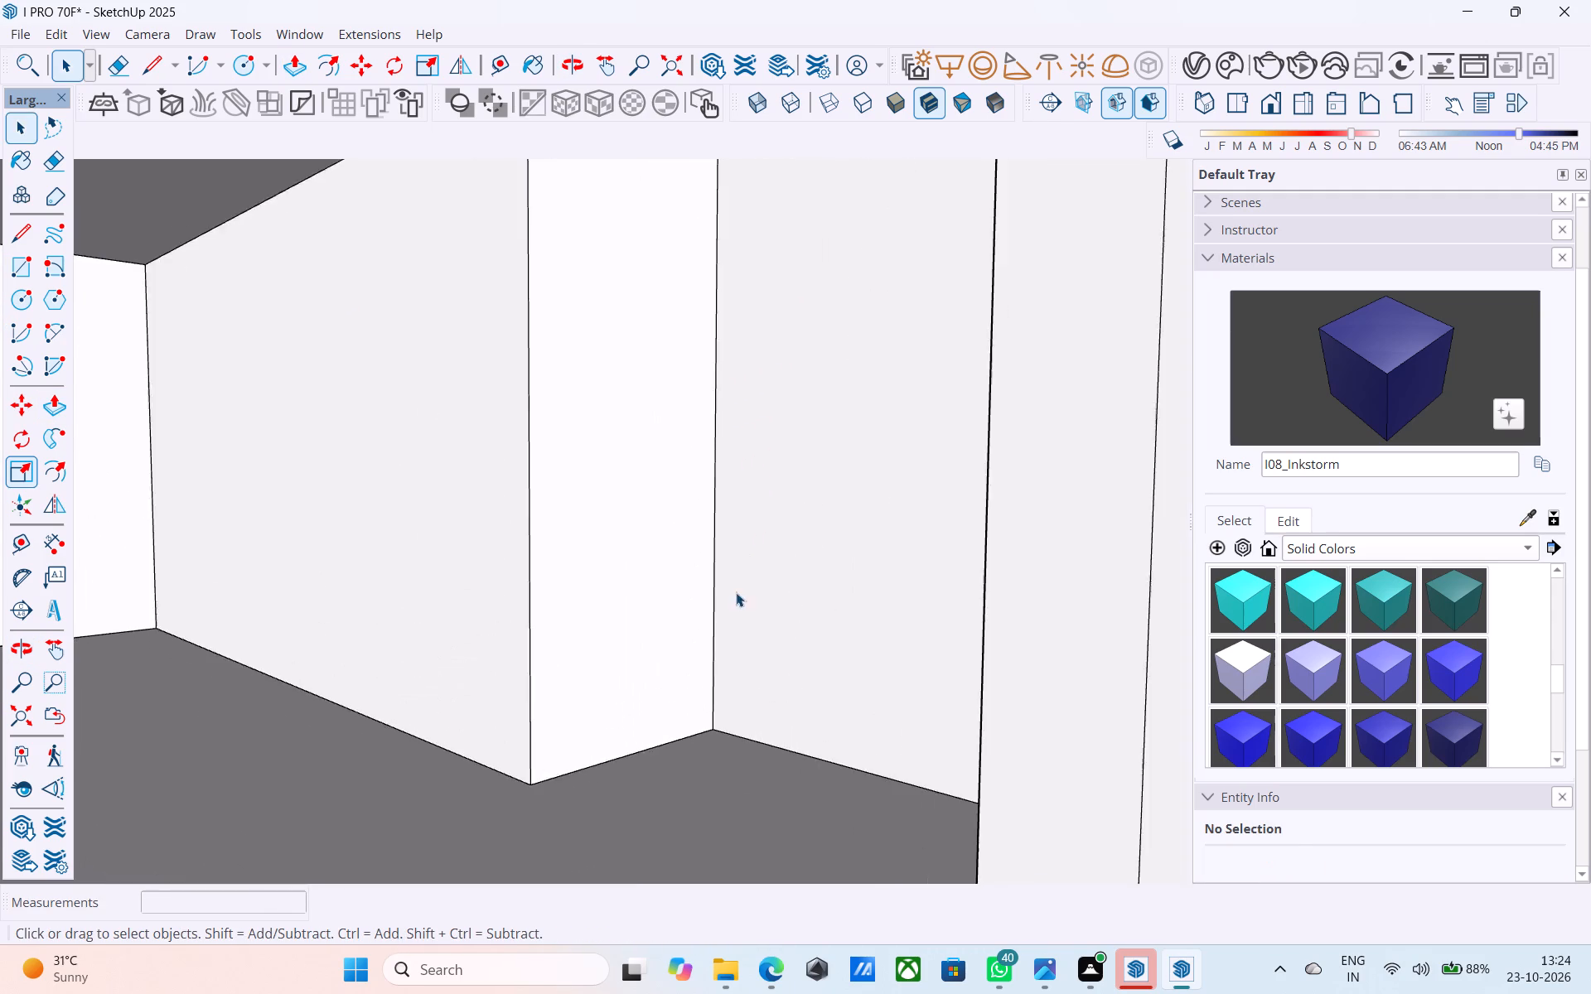
{"action": "middle_click_drag", "start_coordinate": [731, 597], "coordinate": [713, 630]}
{"action": "middle_click_drag", "start_coordinate": [700, 624], "coordinate": [399, 552]}
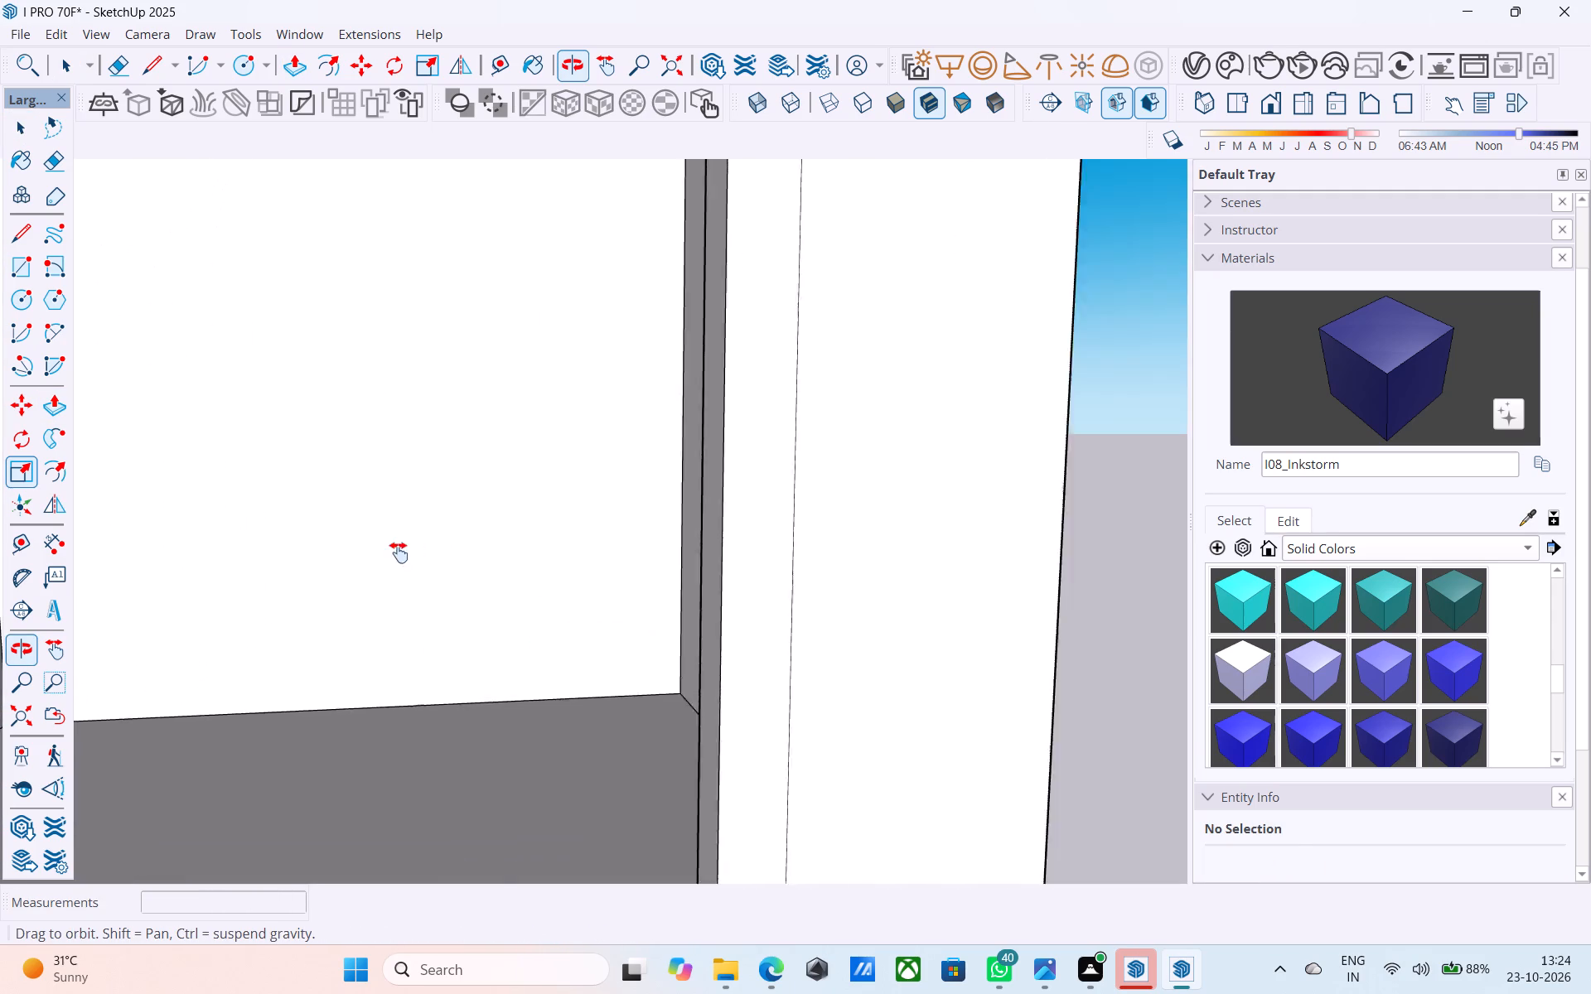
{"action": "middle_click_drag", "start_coordinate": [399, 552], "coordinate": [534, 554]}
{"action": "scroll", "coordinate": [538, 550], "scroll_direction": "down", "scroll_amount": 2}
{"action": "middle_click_drag", "start_coordinate": [534, 563], "coordinate": [565, 564], "text": "shift"}
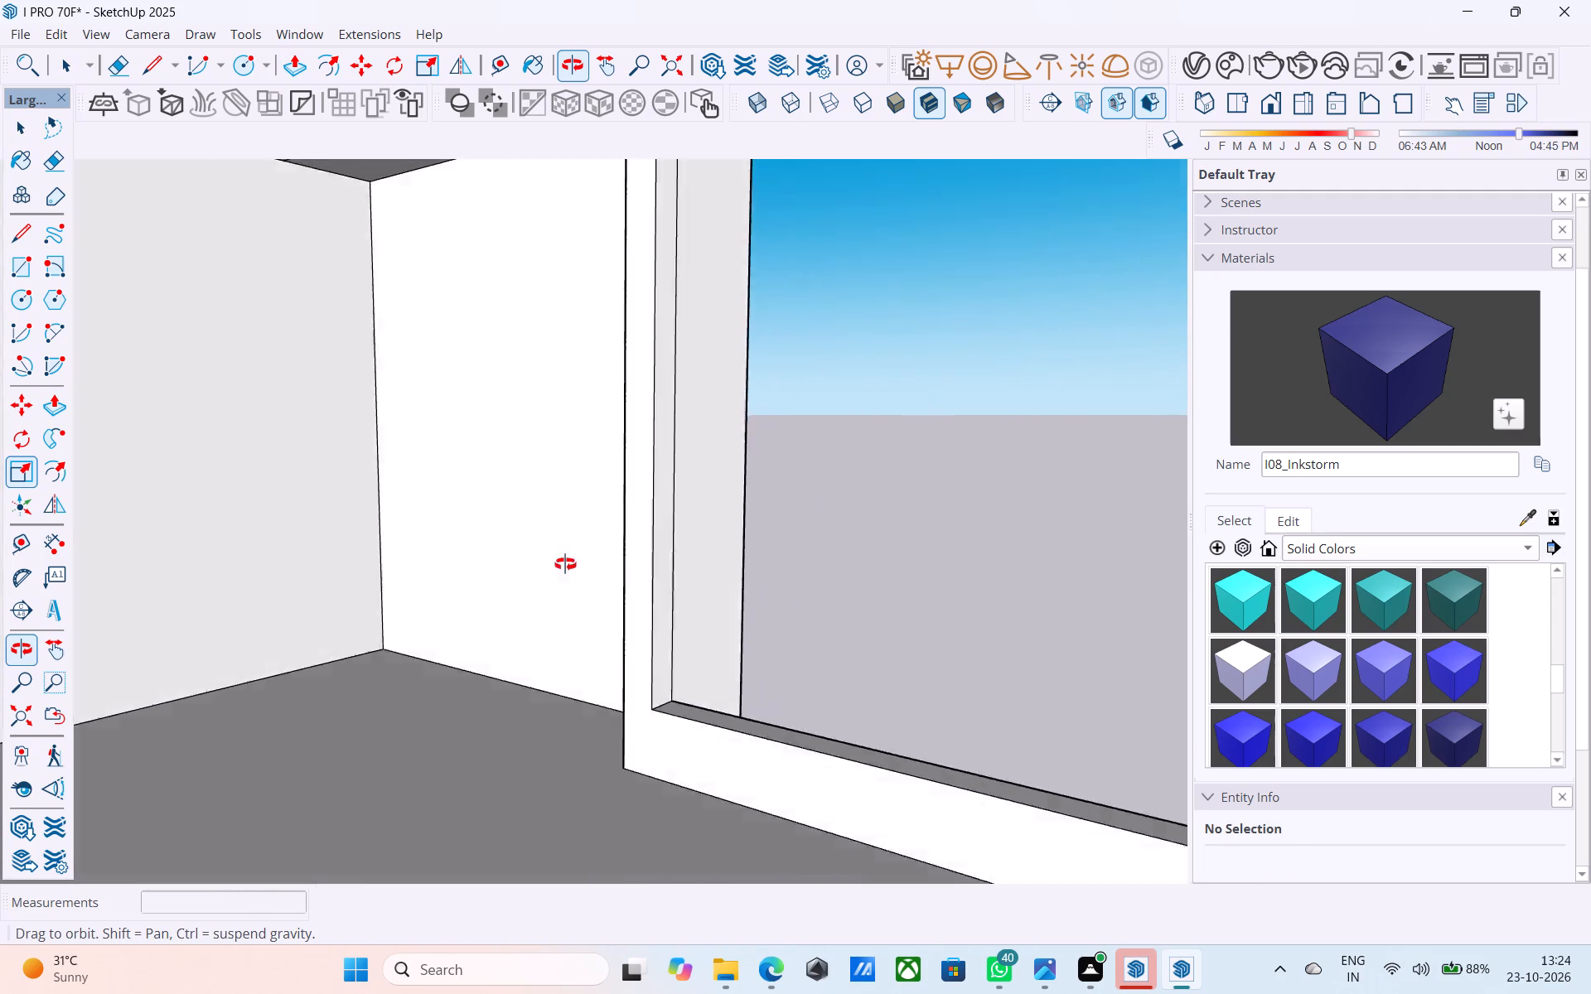
{"action": "middle_click_drag", "start_coordinate": [565, 564], "coordinate": [608, 619], "text": "shift"}
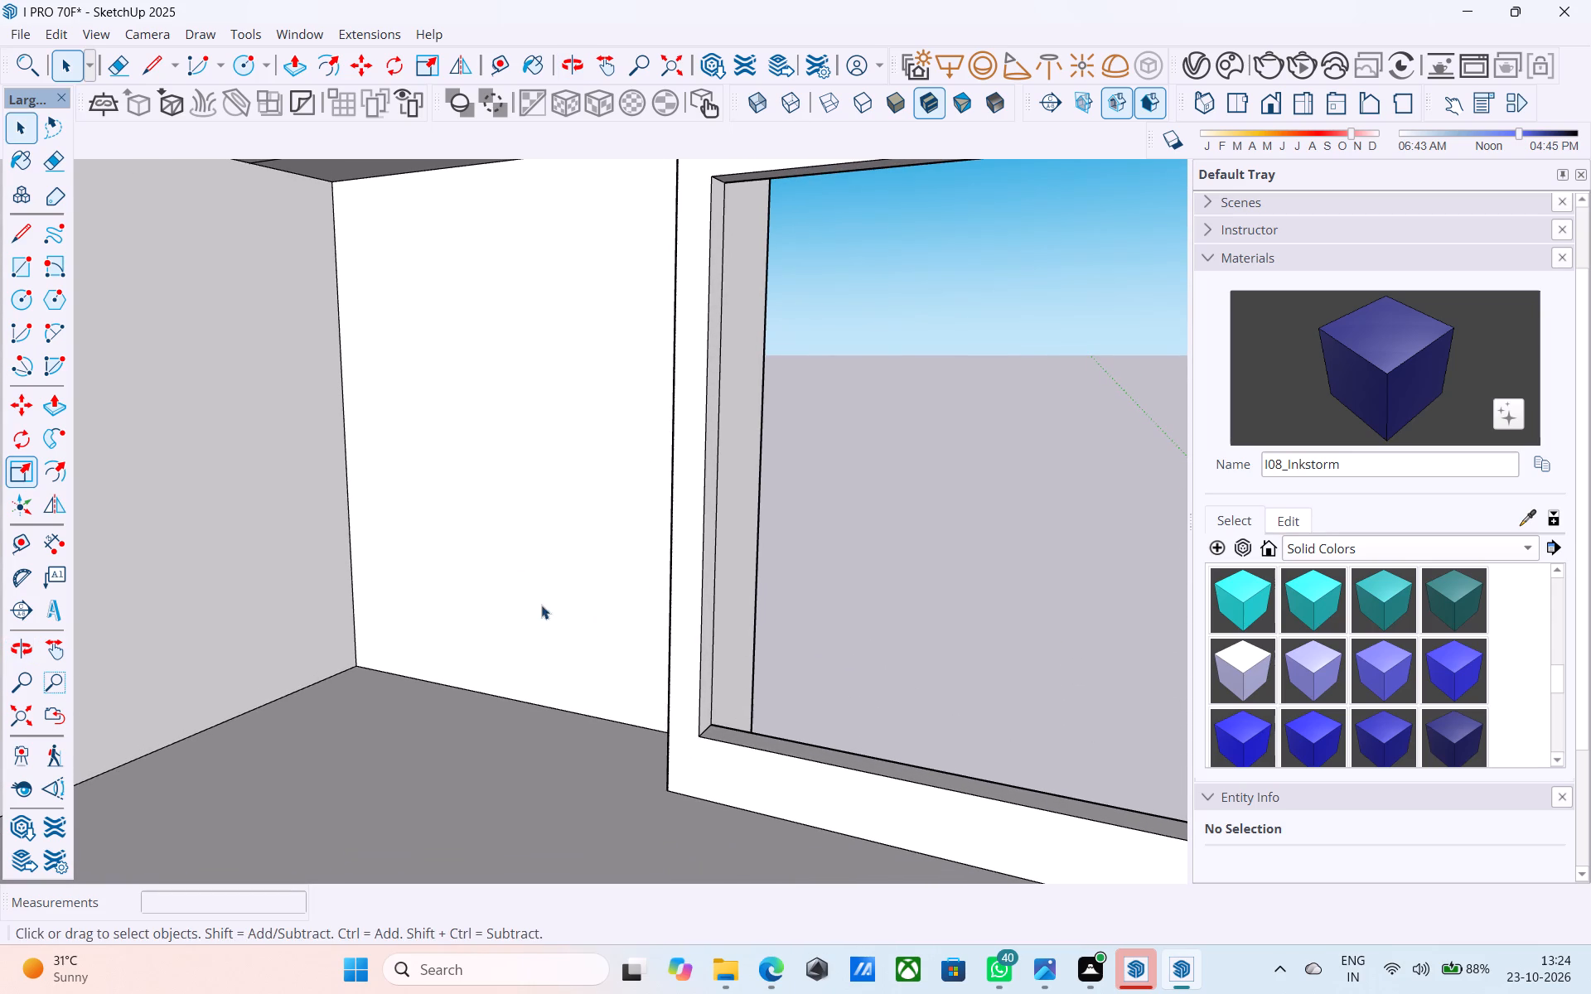
{"action": "key", "text": "l"}
{"action": "left_click", "coordinate": [700, 735]}
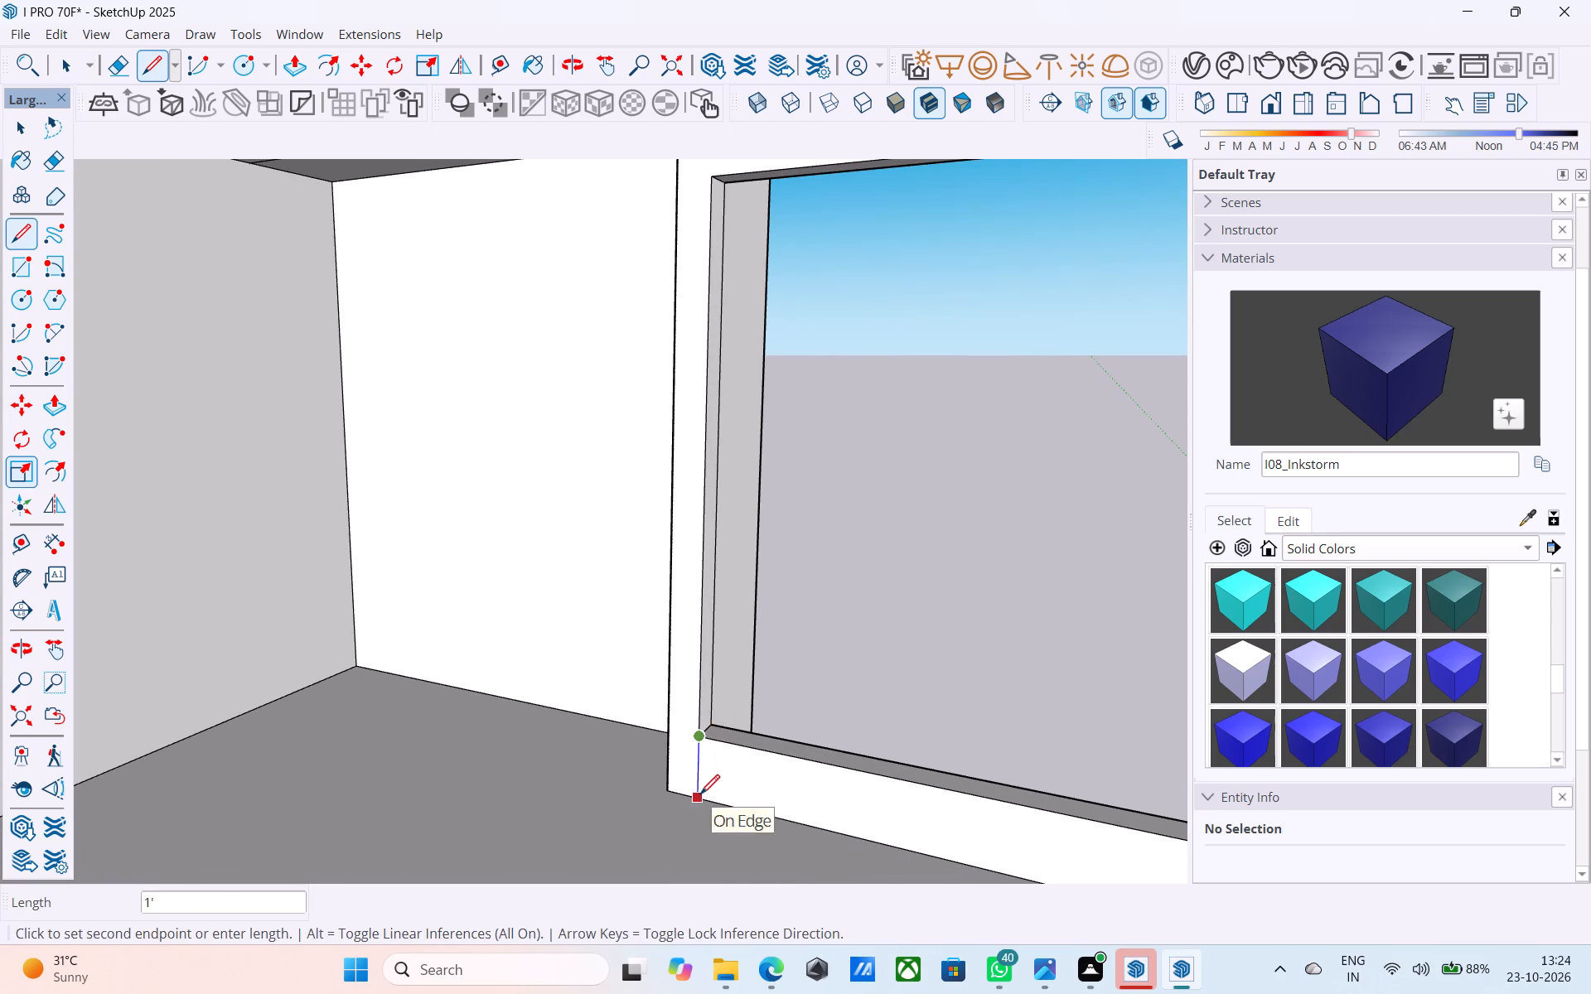
{"action": "left_click", "coordinate": [700, 796]}
{"action": "scroll", "coordinate": [696, 798], "scroll_direction": "down", "scroll_amount": 3}
{"action": "left_click", "coordinate": [713, 345]}
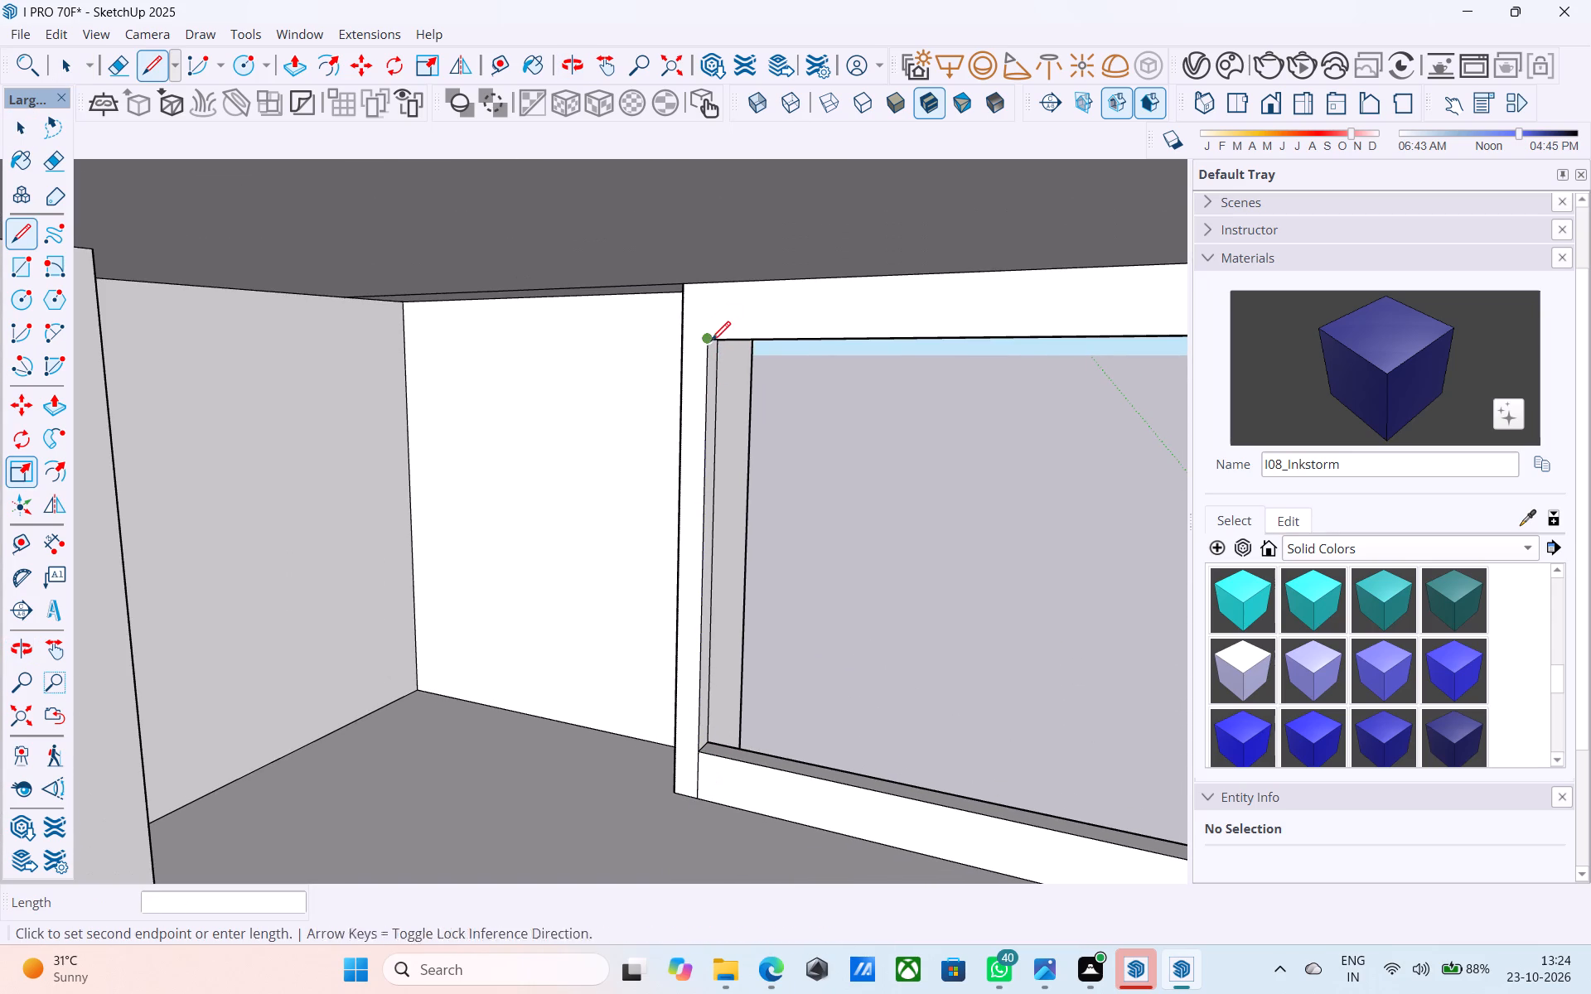
{"action": "left_click", "coordinate": [718, 287]}
{"action": "key", "text": "space"}
Pull the narrow full-height strip beside that window jamb 4' 6" into the room to form the facing partition wall.
{"action": "left_click", "coordinate": [698, 292]}
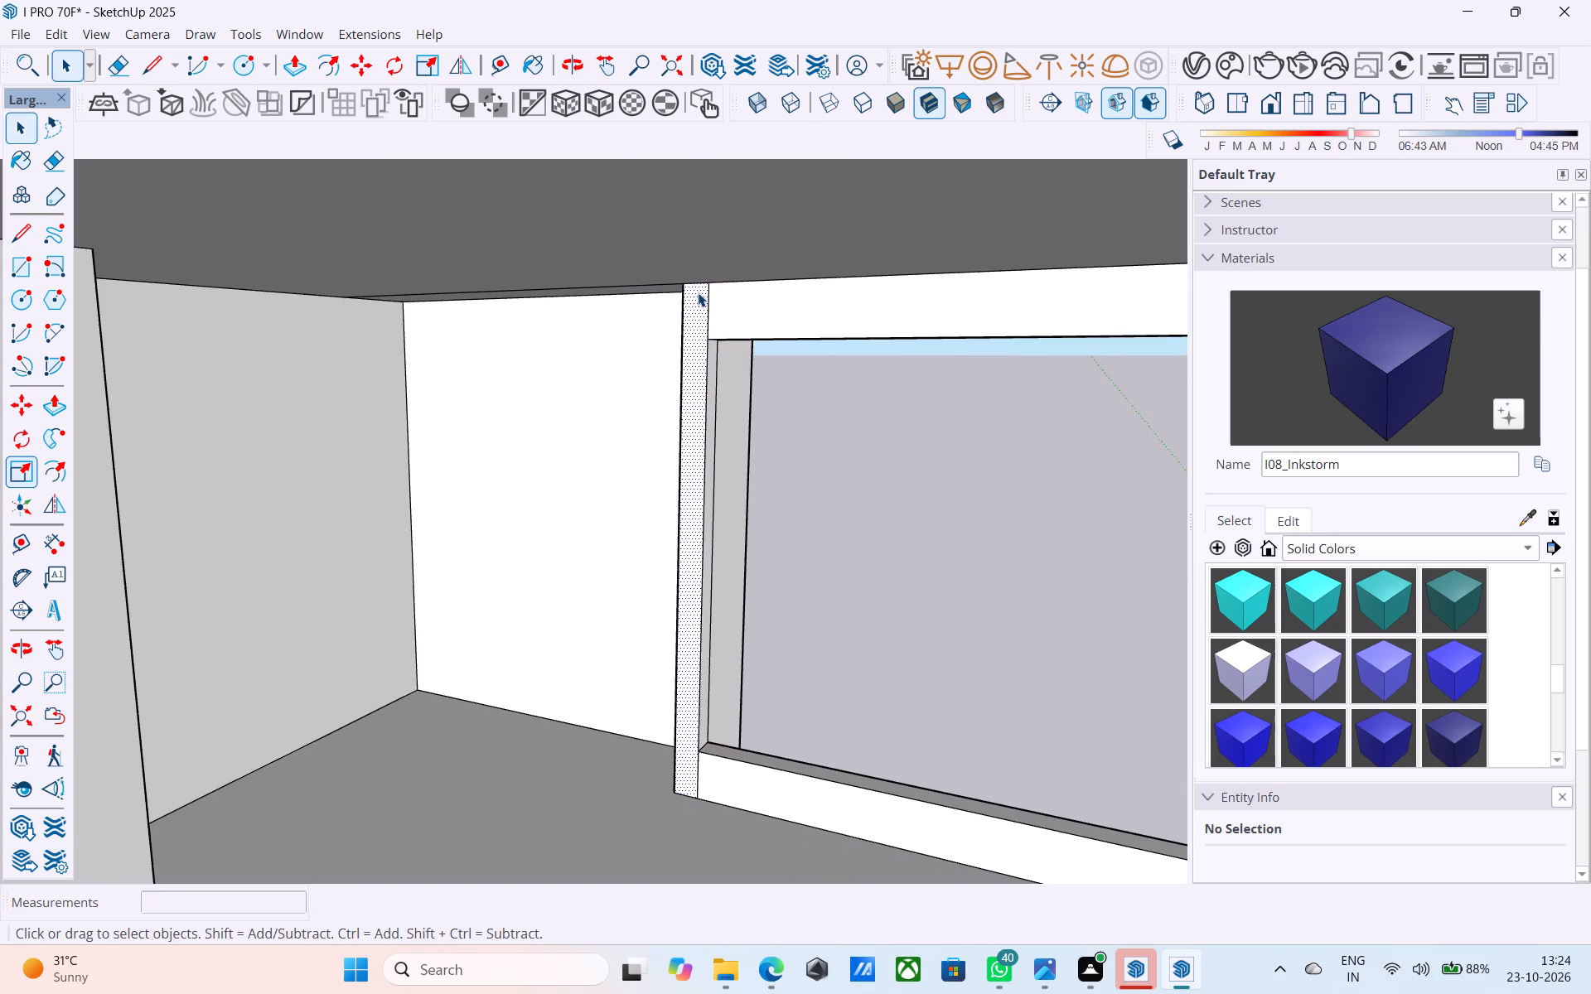
{"action": "key", "text": "p"}
{"action": "left_click", "coordinate": [698, 292]}
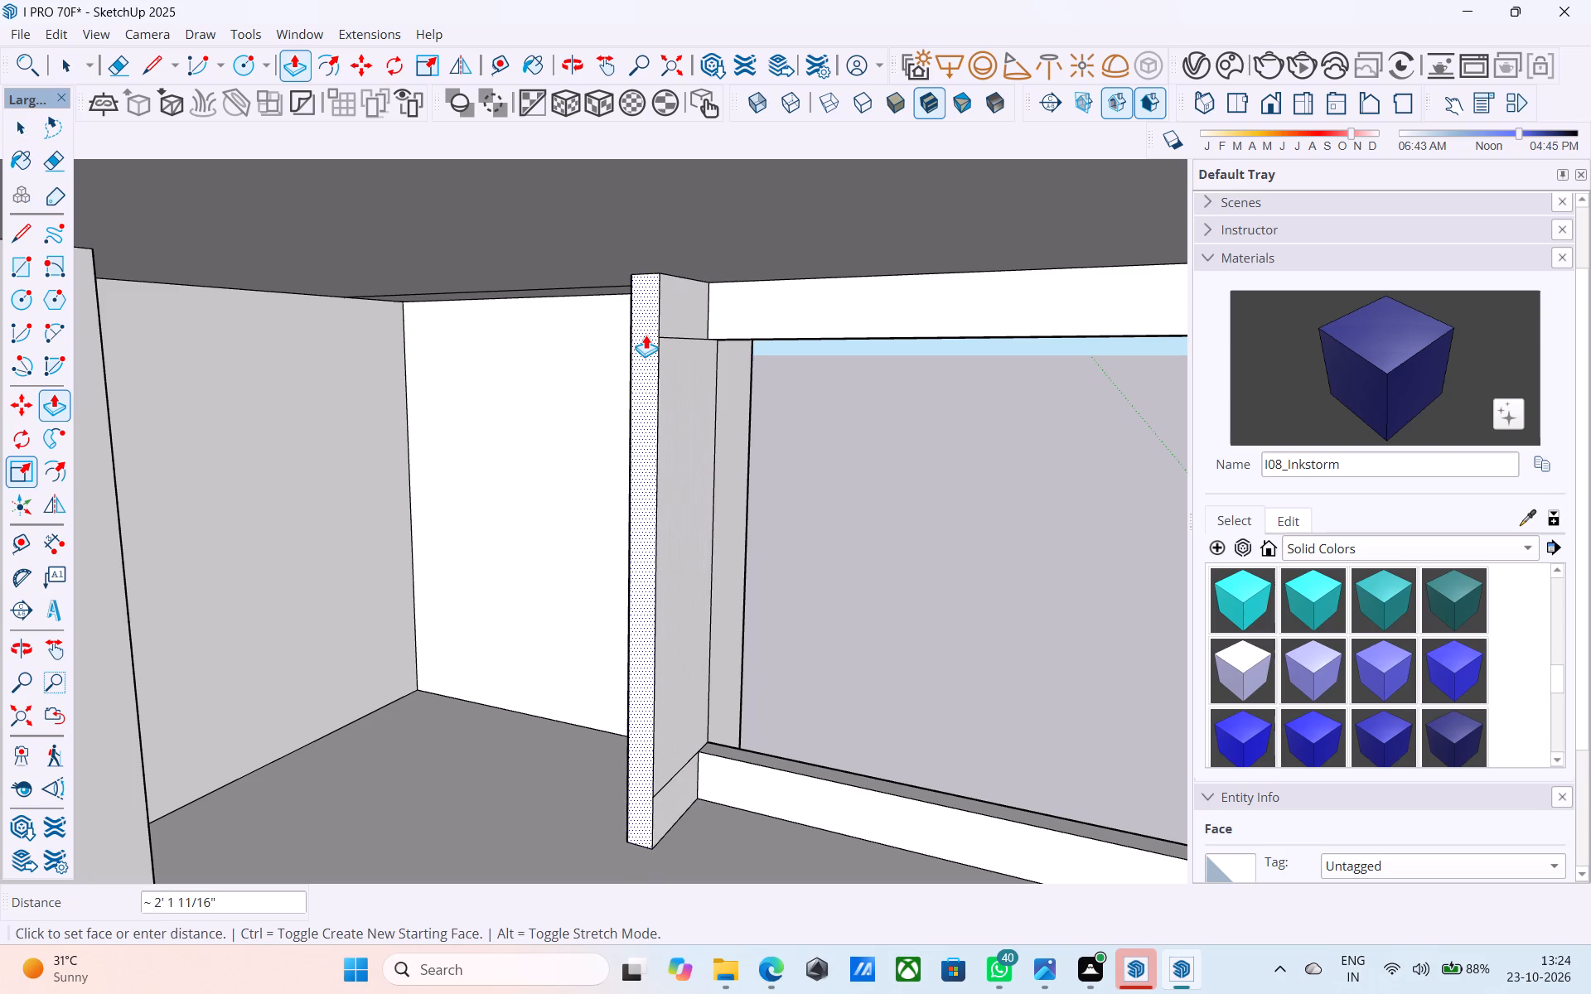
{"action": "key", "text": "4"}
{"action": "key", "text": "apostrophe"}
{"action": "key", "text": "6"}
{"action": "key", "text": "shift+quotedbl"}
{"action": "key", "text": "Return"}
Erase the upper and lower seam lines across the new partition wall's window-side face.
{"action": "middle_click_drag", "start_coordinate": [643, 333], "coordinate": [630, 349]}
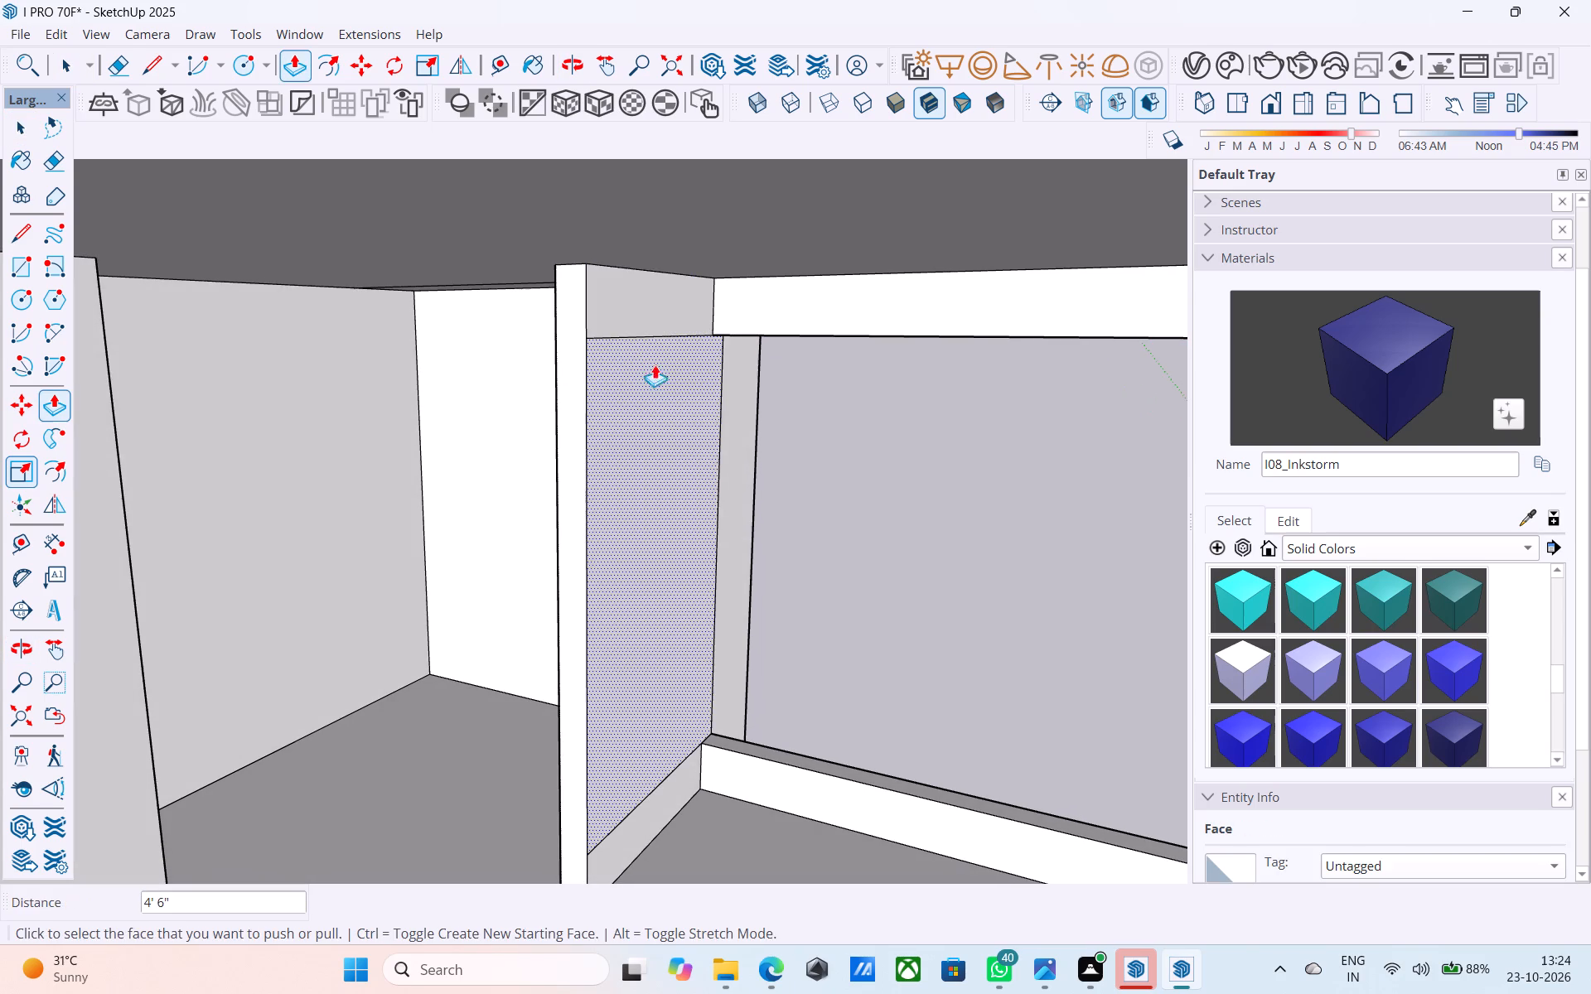
{"action": "key", "text": "e"}
{"action": "left_click_drag", "start_coordinate": [649, 321], "coordinate": [645, 364]}
{"action": "left_click_drag", "start_coordinate": [624, 801], "coordinate": [631, 818]}
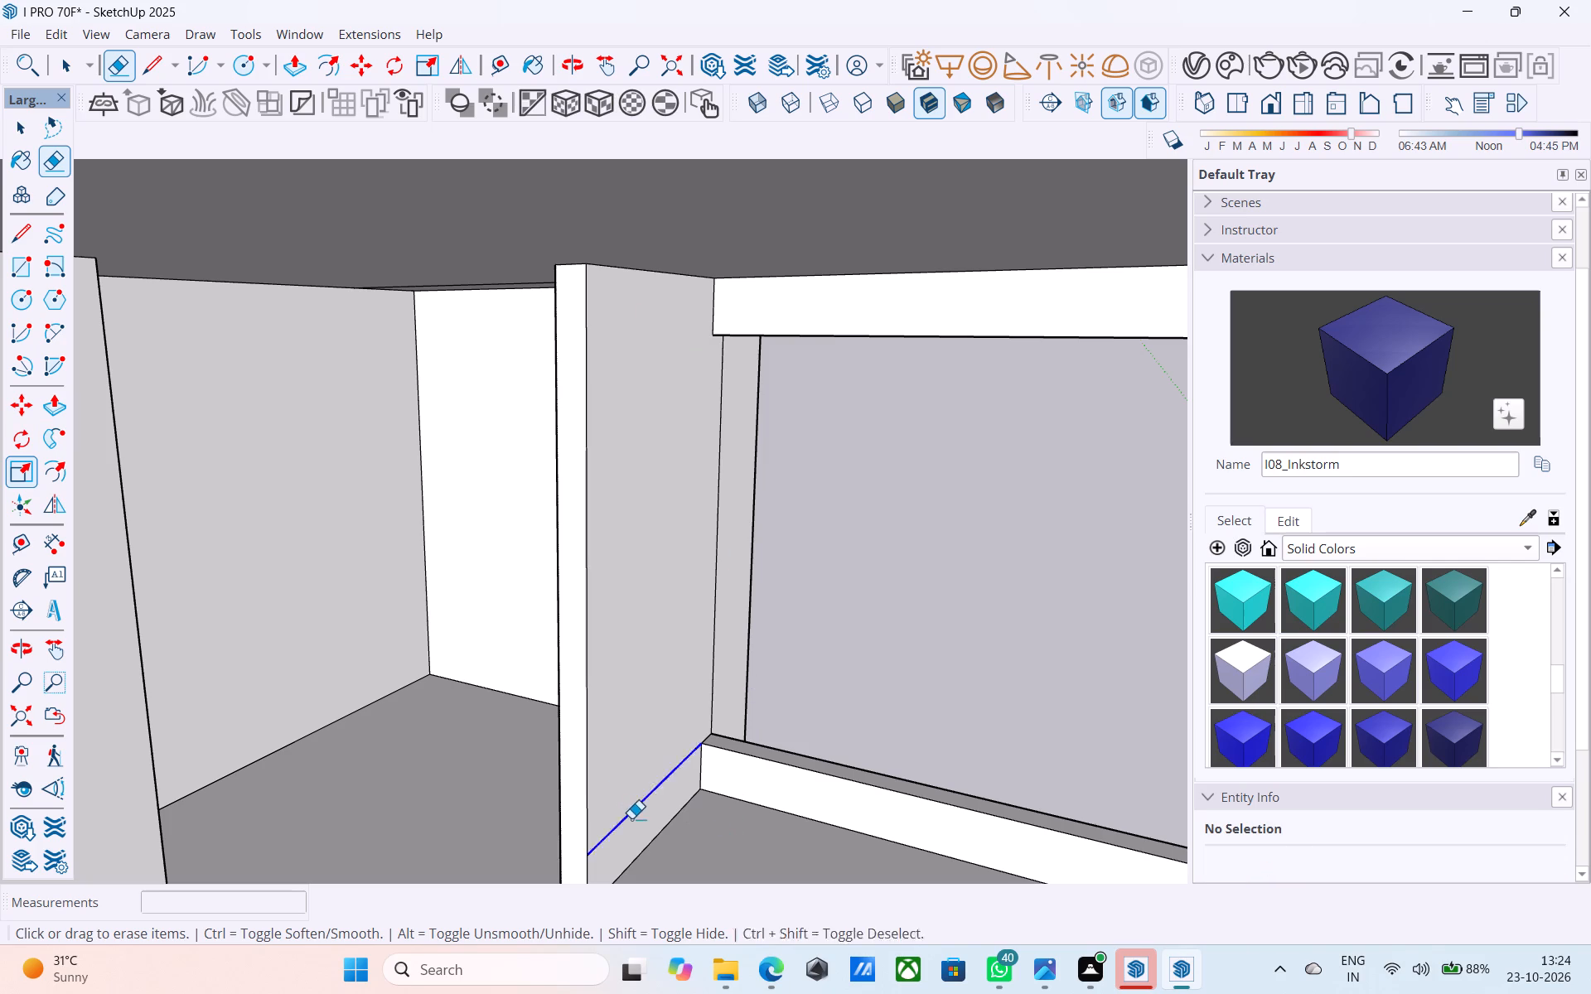
{"action": "left_click_drag", "start_coordinate": [631, 818], "coordinate": [632, 821]}
{"action": "key", "text": "space"}
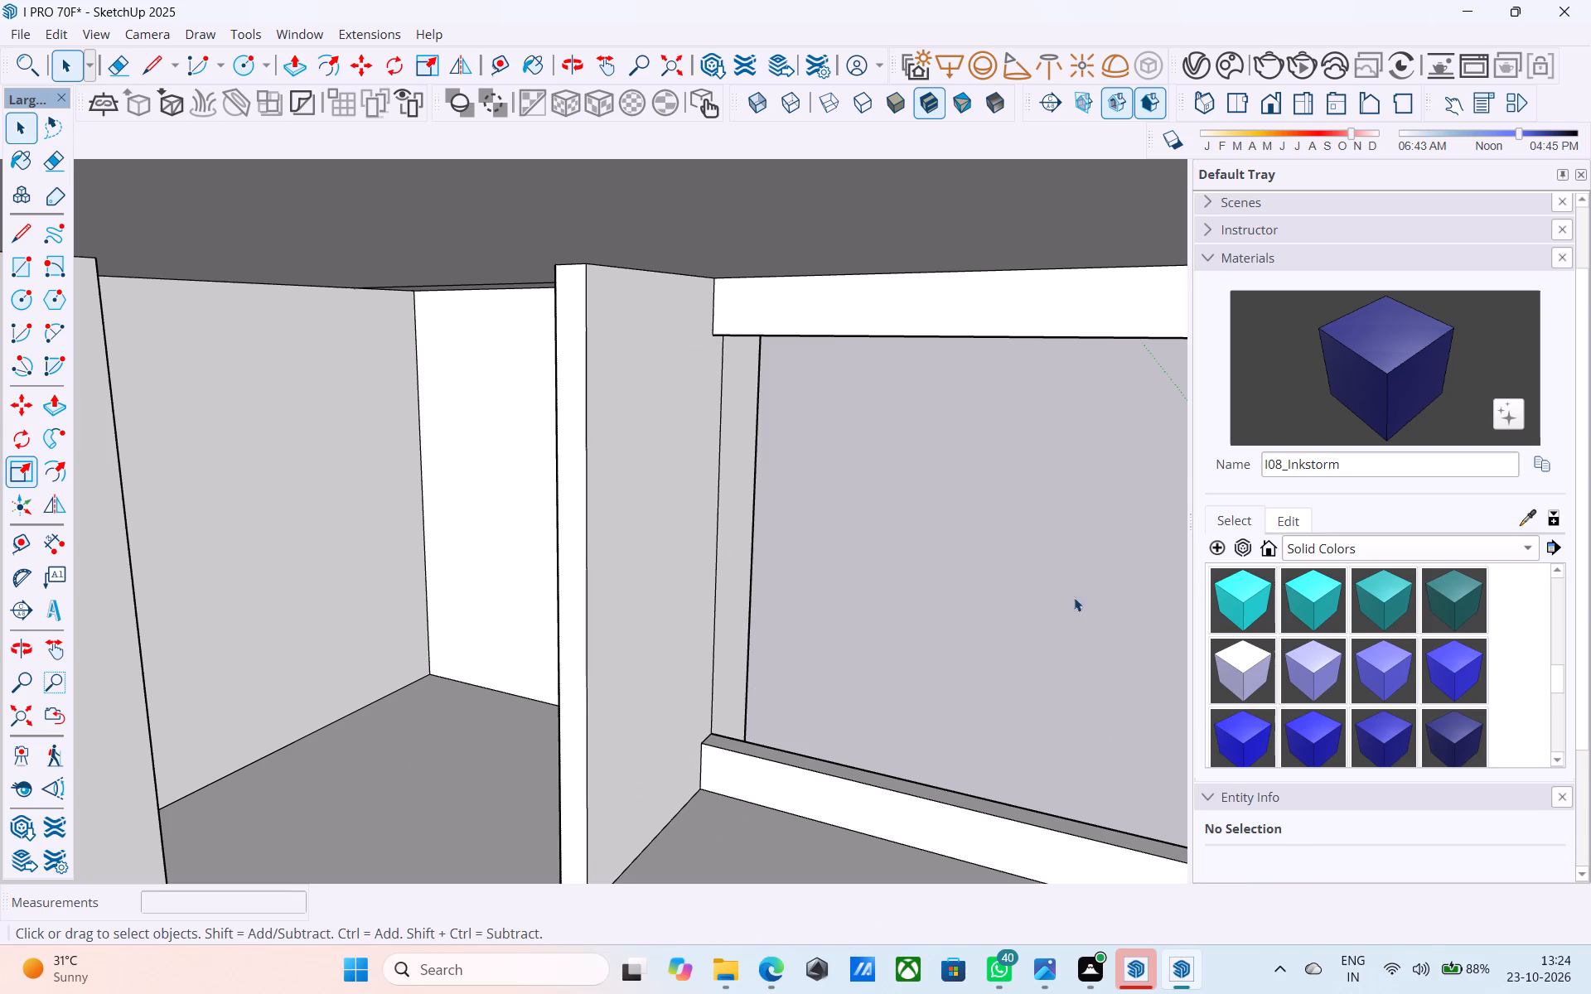
Look around from the room and inspect the window openings and the partition walls behind them from outside the facade.
{"action": "scroll", "coordinate": [1118, 565], "scroll_direction": "up", "scroll_amount": 20}
{"action": "scroll", "coordinate": [1118, 565], "scroll_direction": "up", "scroll_amount": 1}
{"action": "scroll", "coordinate": [994, 606], "scroll_direction": "down", "scroll_amount": 1}
{"action": "middle_click_drag", "start_coordinate": [993, 607], "coordinate": [985, 622]}
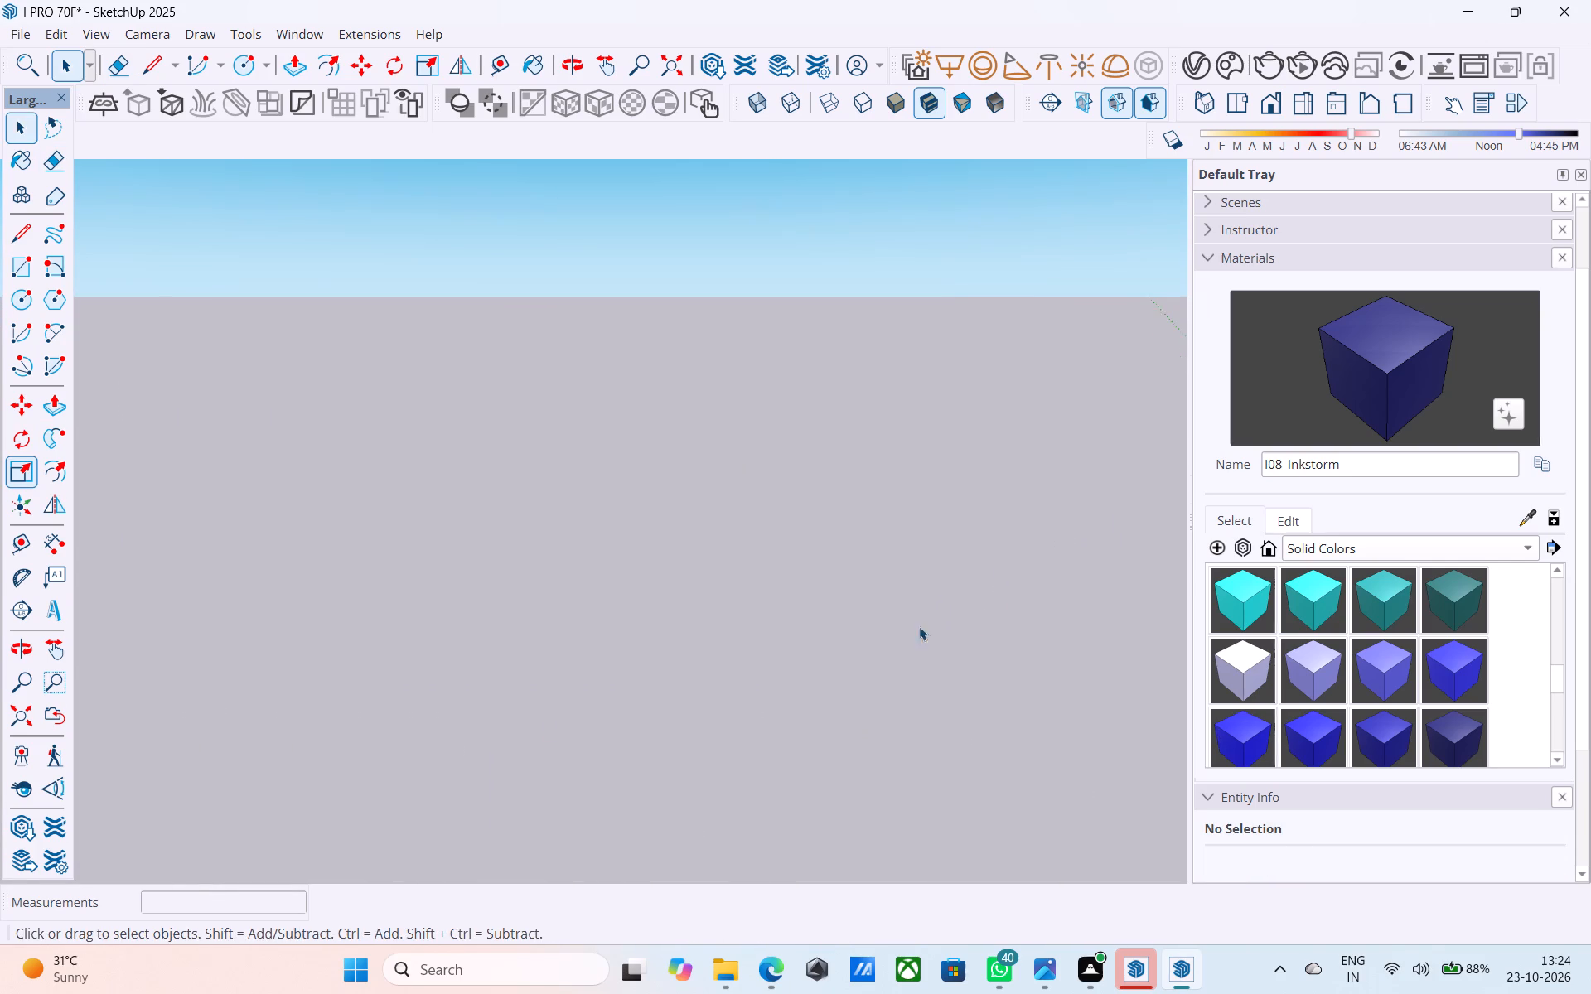
{"action": "left_click", "coordinate": [24, 787]}
{"action": "left_click_drag", "start_coordinate": [1342, 479], "coordinate": [674, 478]}
{"action": "left_click_drag", "start_coordinate": [1174, 456], "coordinate": [510, 475]}
{"action": "left_click_drag", "start_coordinate": [746, 450], "coordinate": [444, 476]}
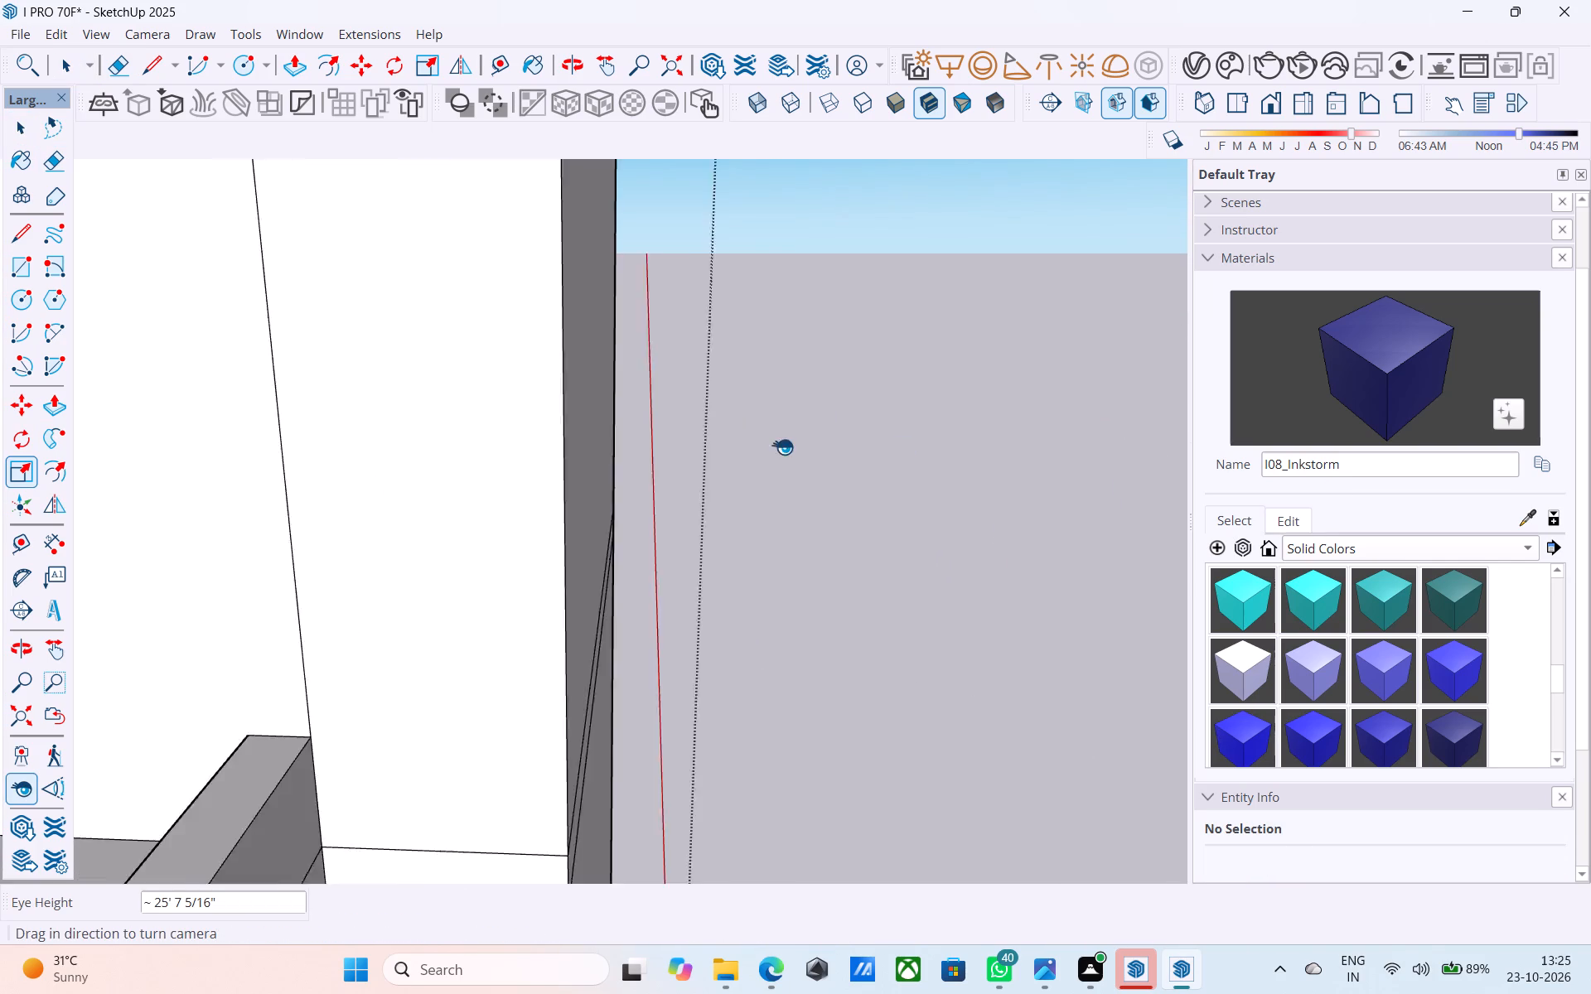
{"action": "left_click_drag", "start_coordinate": [904, 446], "coordinate": [155, 480]}
{"action": "left_click_drag", "start_coordinate": [805, 420], "coordinate": [302, 439]}
{"action": "scroll", "coordinate": [301, 432], "scroll_direction": "down", "scroll_amount": 14}
{"action": "scroll", "coordinate": [998, 500], "scroll_direction": "down", "scroll_amount": 7}
{"action": "middle_click_drag", "start_coordinate": [873, 587], "coordinate": [863, 561]}
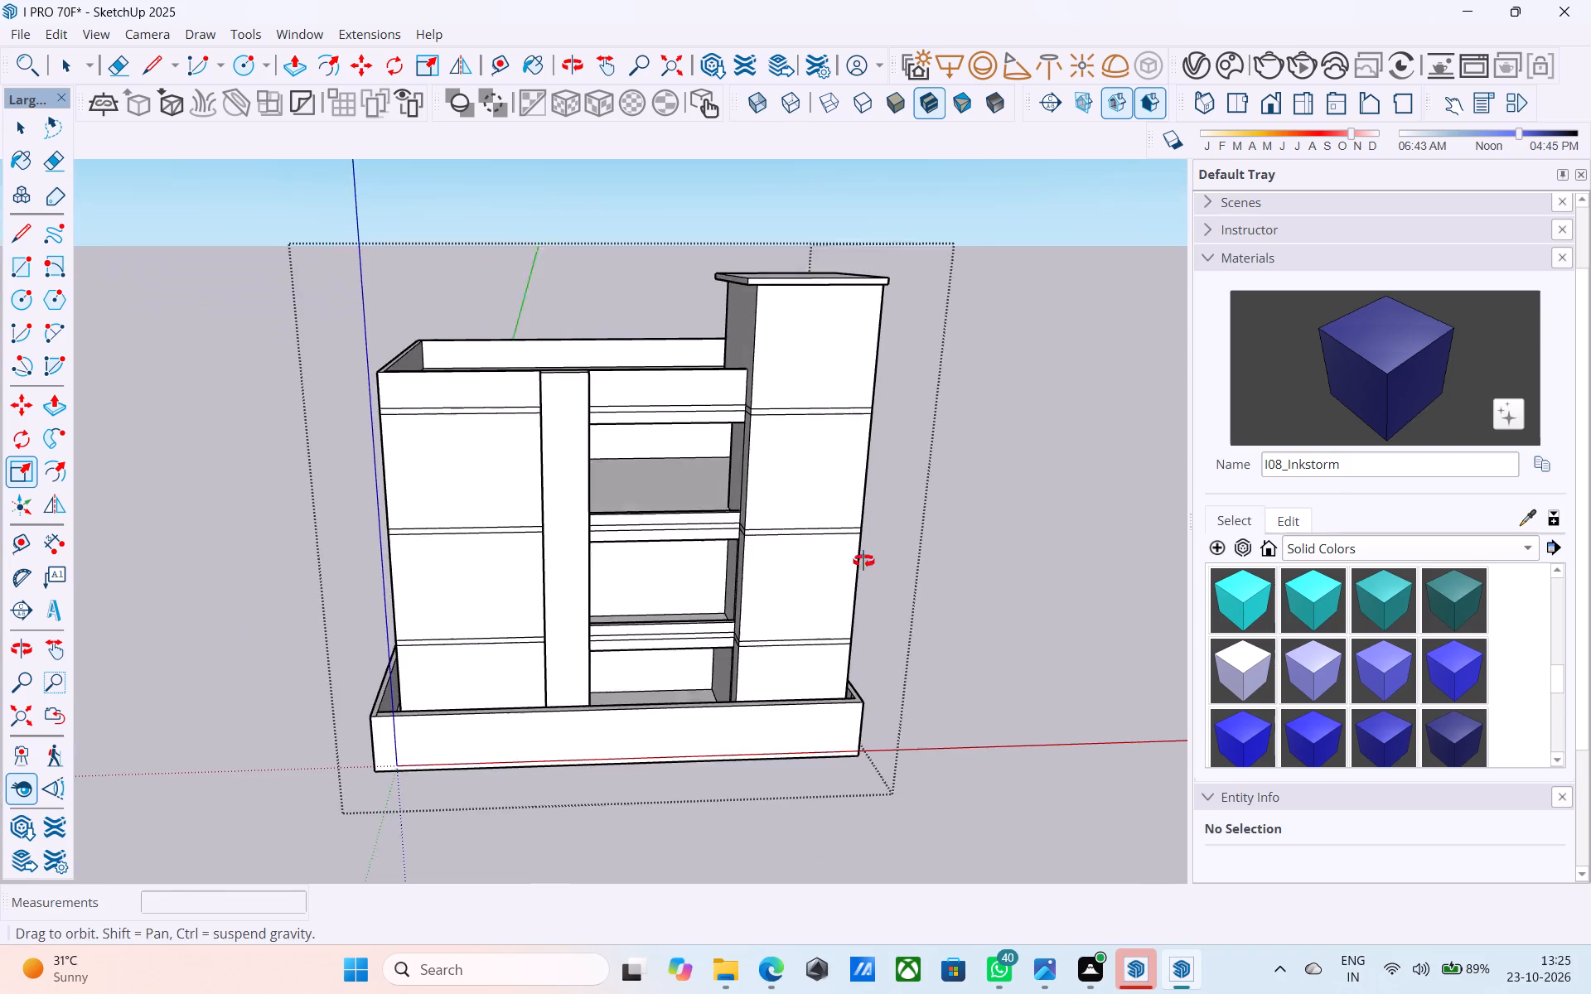
{"action": "middle_click_drag", "start_coordinate": [863, 561], "coordinate": [863, 558]}
{"action": "left_click_drag", "start_coordinate": [764, 646], "coordinate": [698, 486]}
{"action": "scroll", "coordinate": [690, 476], "scroll_direction": "down", "scroll_amount": 3}
{"action": "scroll", "coordinate": [687, 476], "scroll_direction": "up", "scroll_amount": 1}
{"action": "scroll", "coordinate": [687, 476], "scroll_direction": "down", "scroll_amount": 2}
{"action": "scroll", "coordinate": [714, 613], "scroll_direction": "up", "scroll_amount": 5}
{"action": "middle_click_drag", "start_coordinate": [721, 581], "coordinate": [545, 465]}
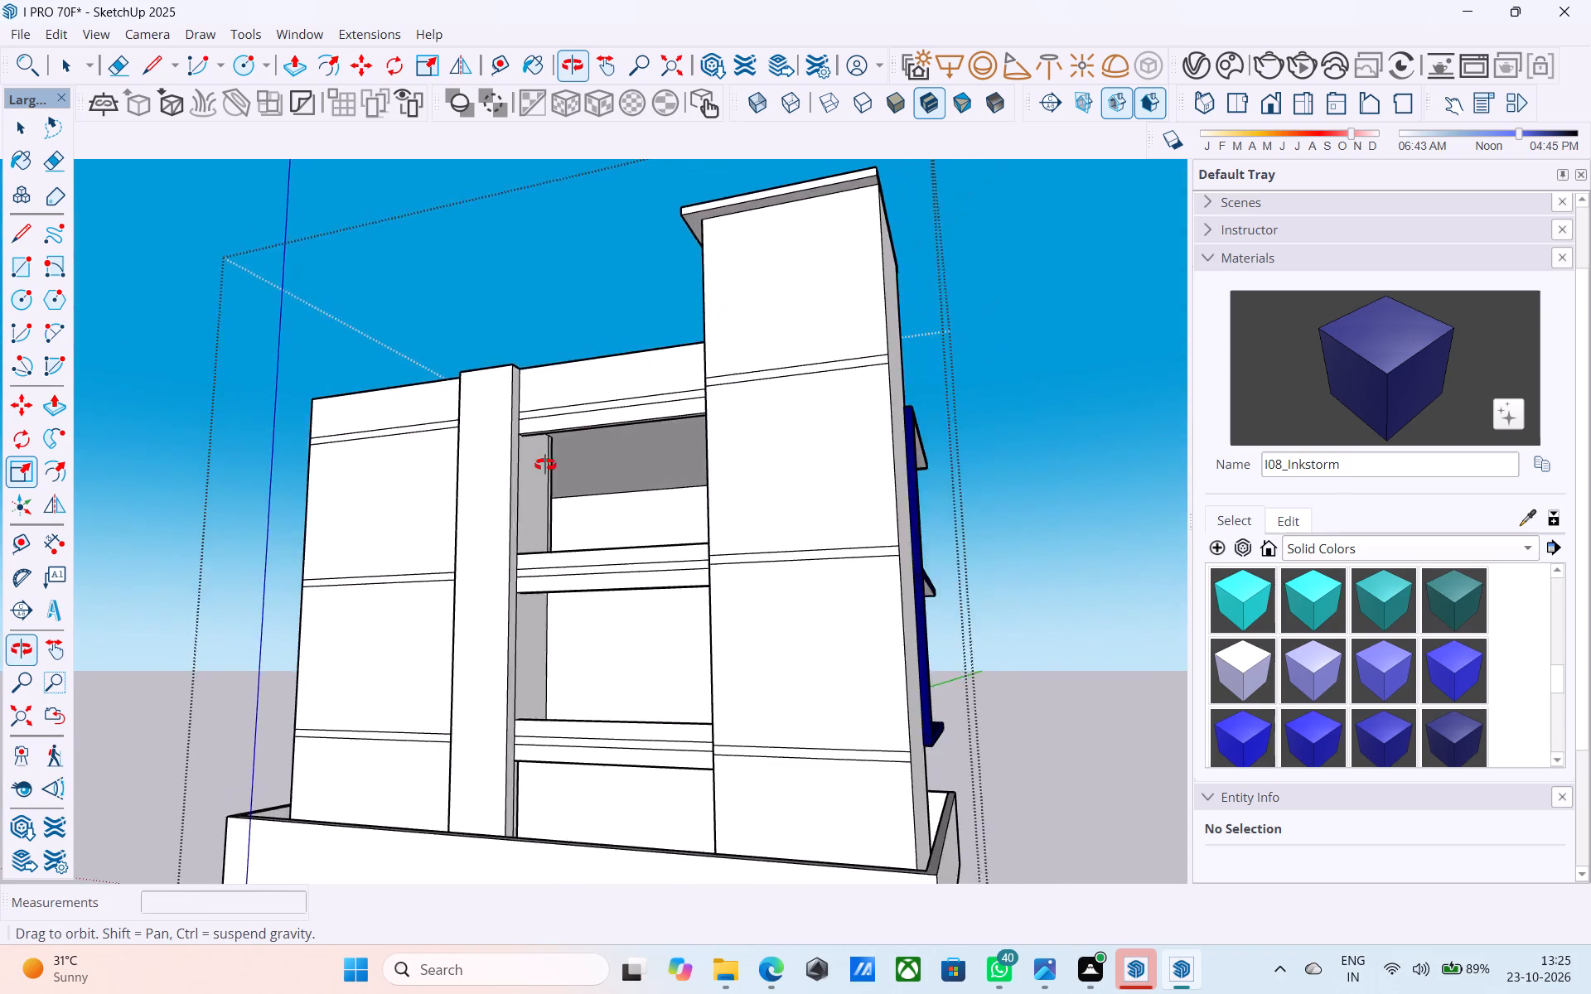
{"action": "middle_click_drag", "start_coordinate": [545, 465], "coordinate": [549, 470]}
{"action": "scroll", "coordinate": [545, 465], "scroll_direction": "up", "scroll_amount": 4}
{"action": "scroll", "coordinate": [549, 470], "scroll_direction": "down", "scroll_amount": 2}
{"action": "middle_click_drag", "start_coordinate": [554, 479], "coordinate": [568, 504]}
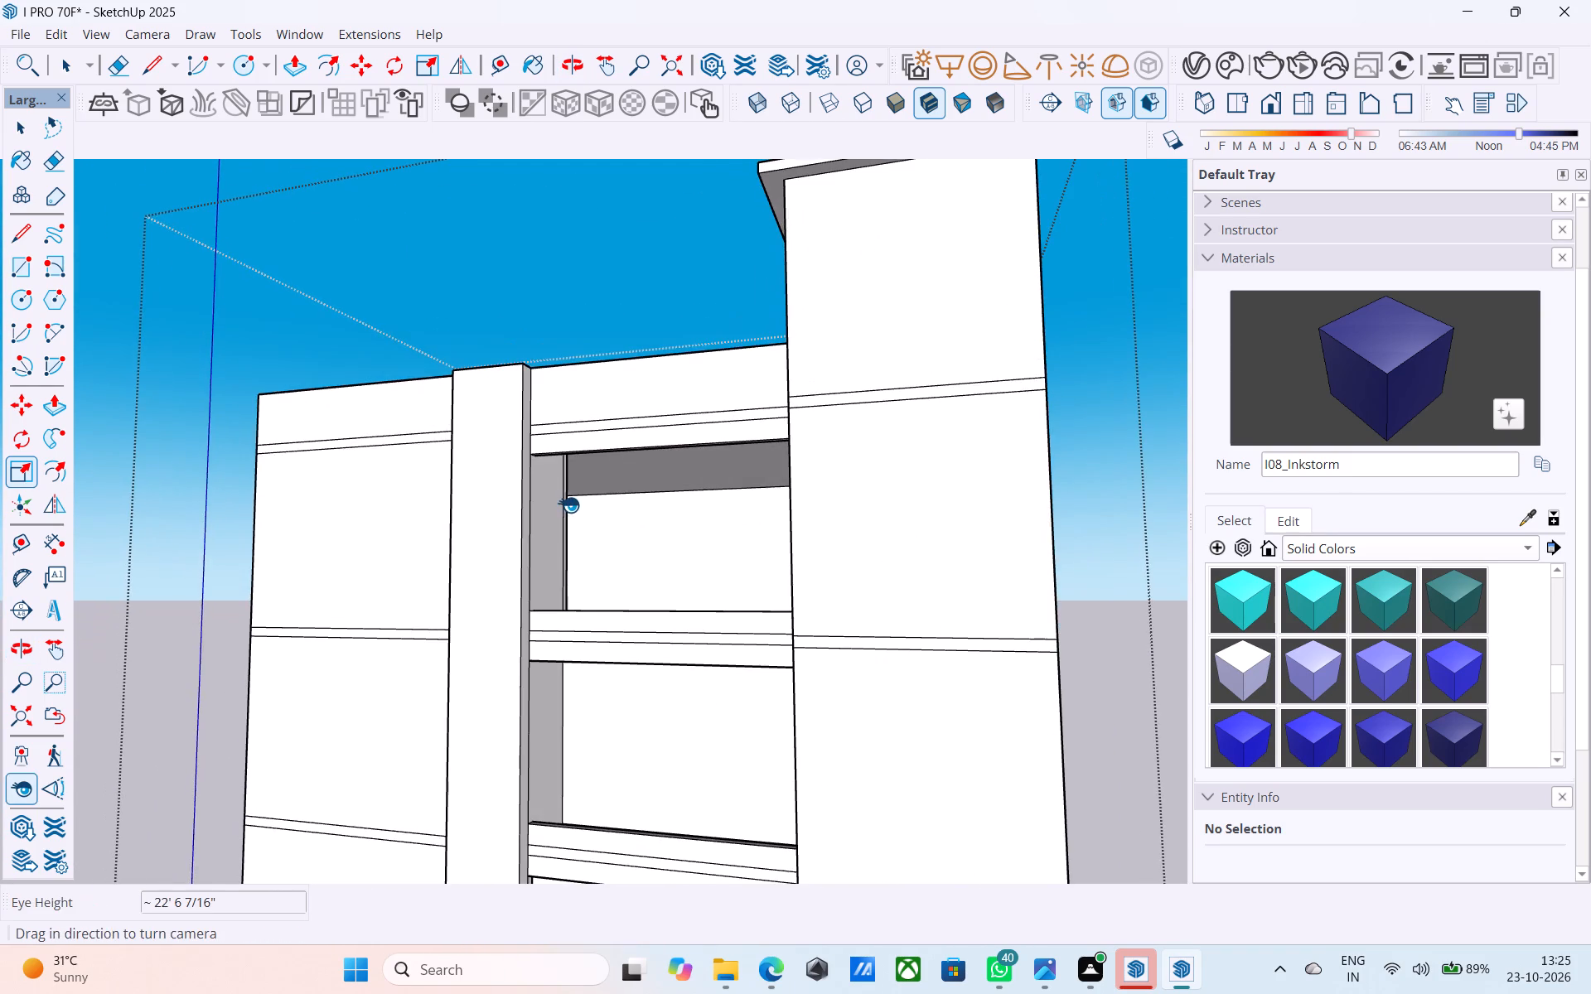
{"action": "middle_click_drag", "start_coordinate": [572, 506], "coordinate": [581, 524]}
{"action": "middle_click_drag", "start_coordinate": [885, 534], "coordinate": [972, 540]}
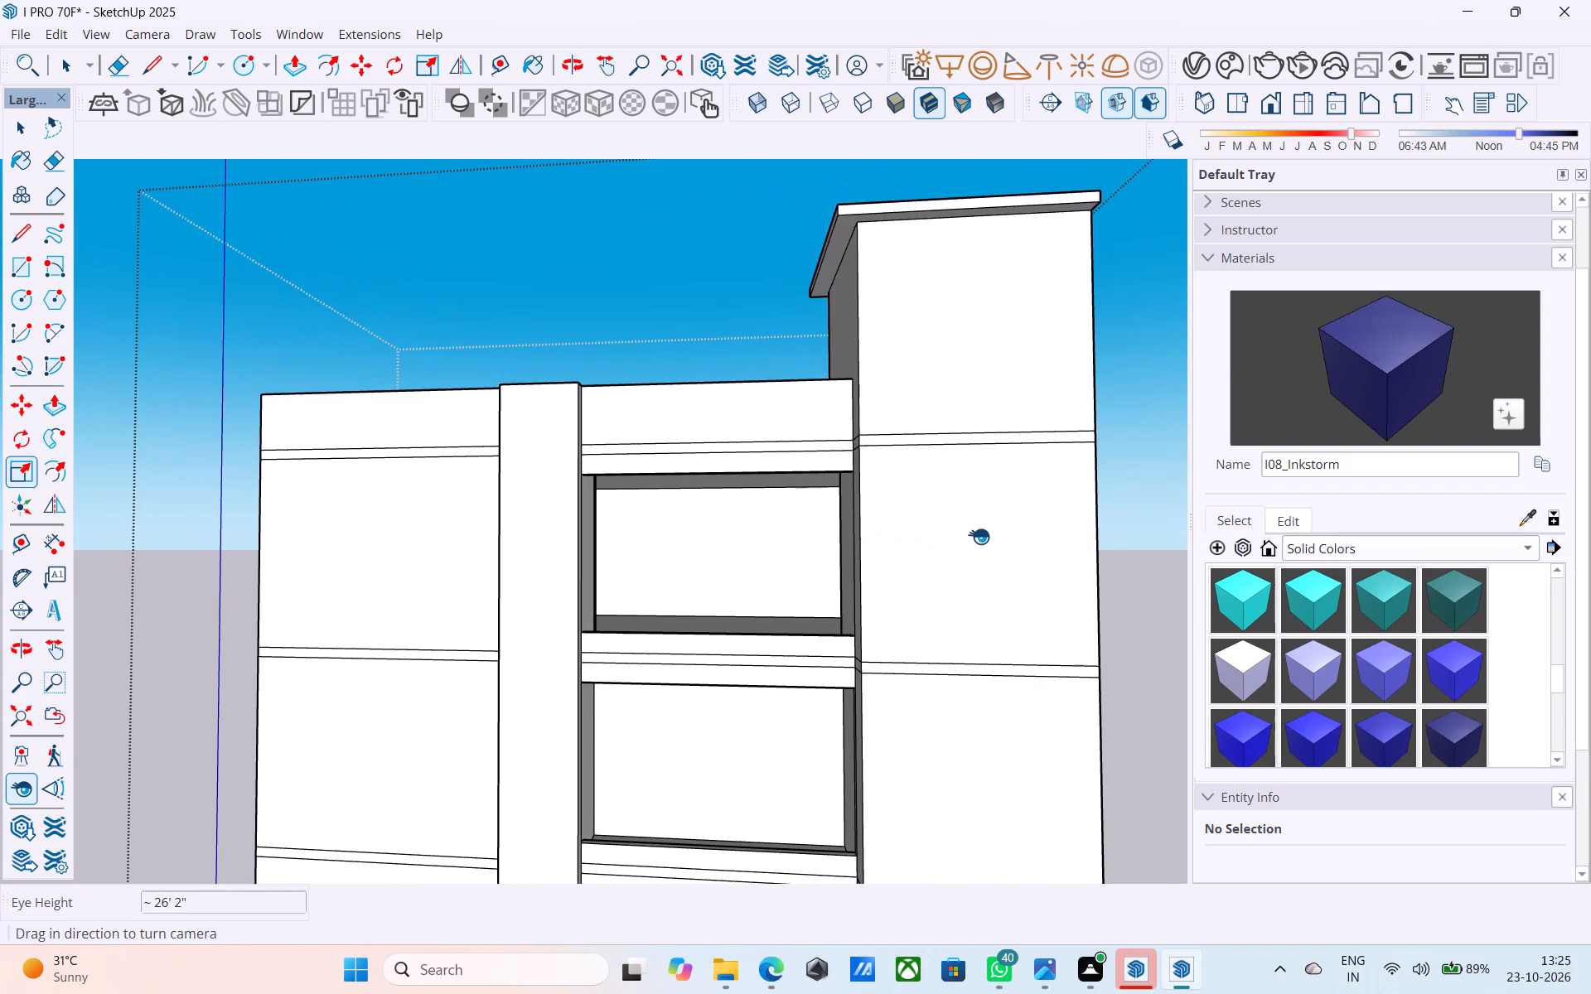
Pull the partition wall's narrow end strip 13' 4 1/2" across behind the top-floor window to meet the facing partition wall.
{"action": "scroll", "coordinate": [979, 536], "scroll_direction": "down", "scroll_amount": 4}
{"action": "middle_click_drag", "start_coordinate": [936, 545], "coordinate": [748, 572]}
{"action": "scroll", "coordinate": [710, 575], "scroll_direction": "up", "scroll_amount": 4}
{"action": "scroll", "coordinate": [559, 545], "scroll_direction": "up", "scroll_amount": 4}
{"action": "key", "text": "space"}
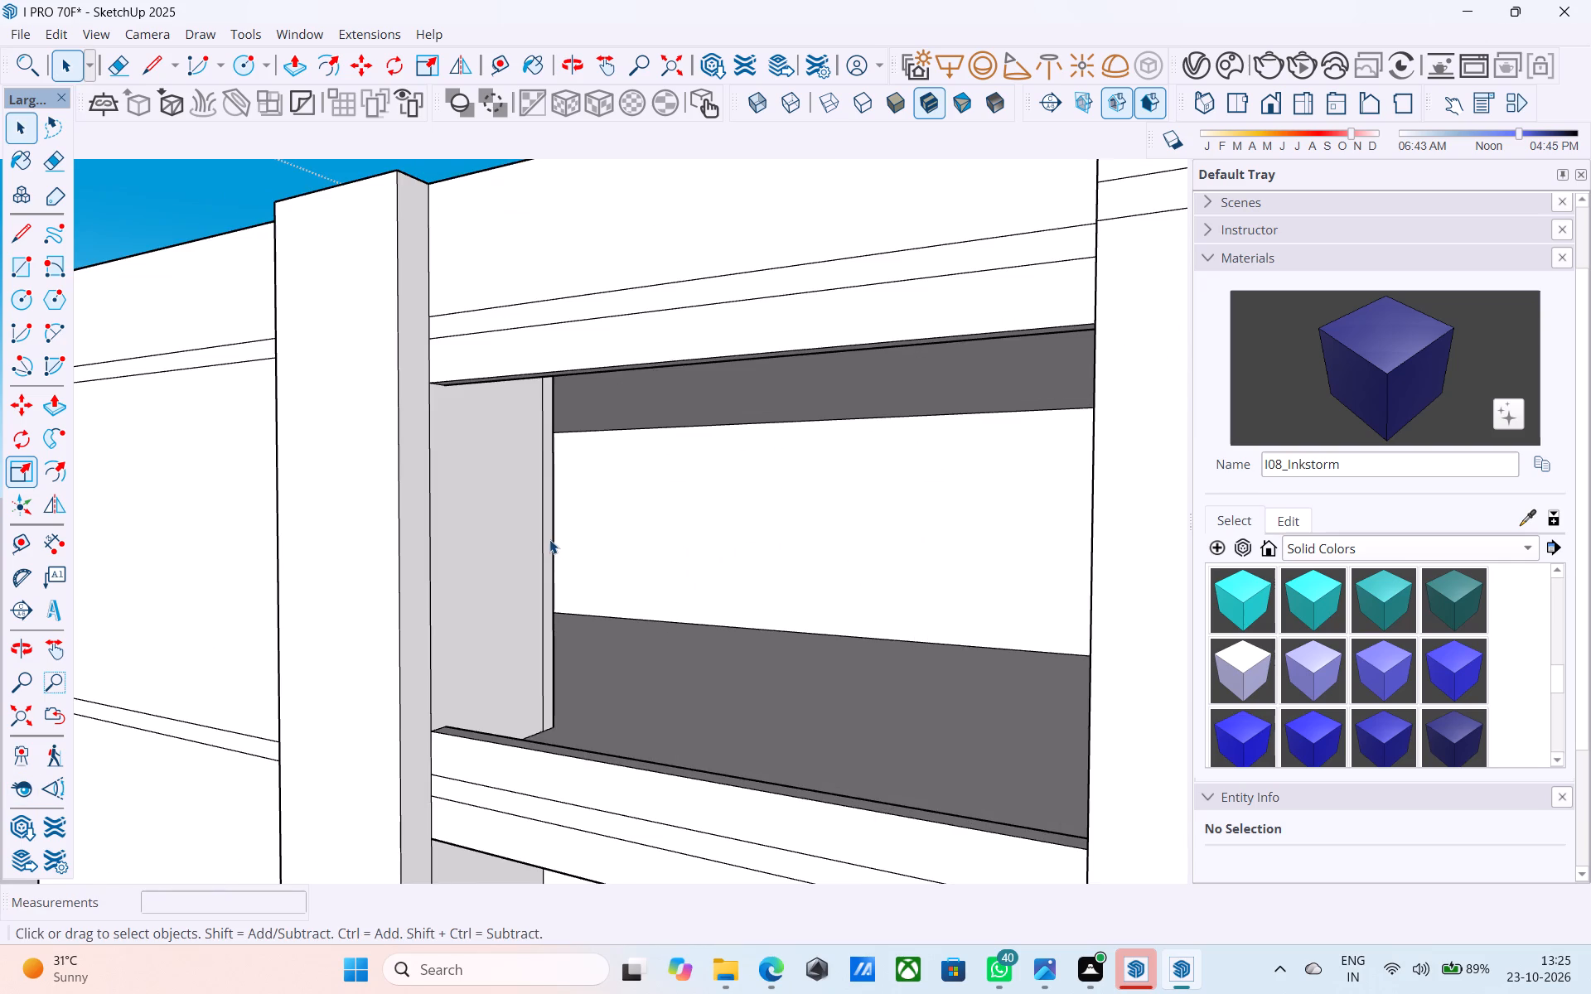
{"action": "left_click", "coordinate": [549, 538]}
{"action": "scroll", "coordinate": [549, 538], "scroll_direction": "up", "scroll_amount": 4}
{"action": "key", "text": "p"}
{"action": "left_click", "coordinate": [549, 537]}
{"action": "middle_click_drag", "start_coordinate": [583, 554], "coordinate": [1086, 586]}
{"action": "left_click", "coordinate": [1087, 584]}
{"action": "middle_click_drag", "start_coordinate": [1086, 581], "coordinate": [867, 561]}
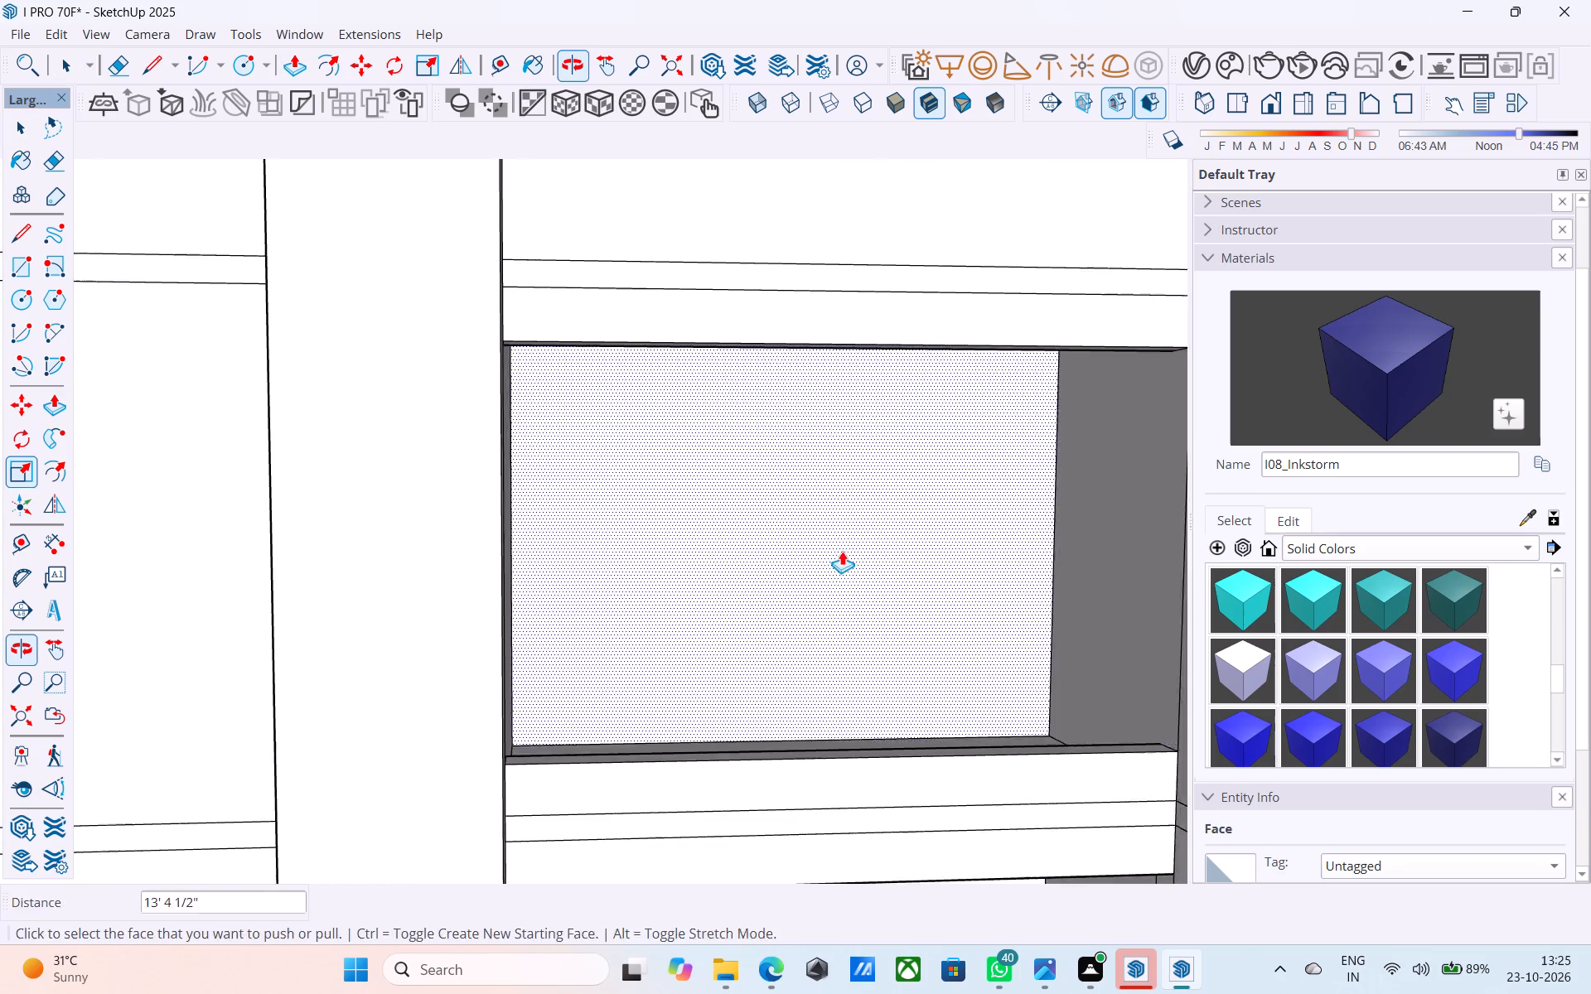
{"action": "scroll", "coordinate": [836, 548], "scroll_direction": "down", "scroll_amount": 6}
{"action": "key", "text": "space"}
Examine the whole facade from outside, checking the window openings down to the lowest floor.
{"action": "scroll", "coordinate": [836, 548], "scroll_direction": "down", "scroll_amount": 4}
{"action": "middle_click_drag", "start_coordinate": [836, 548], "coordinate": [796, 576]}
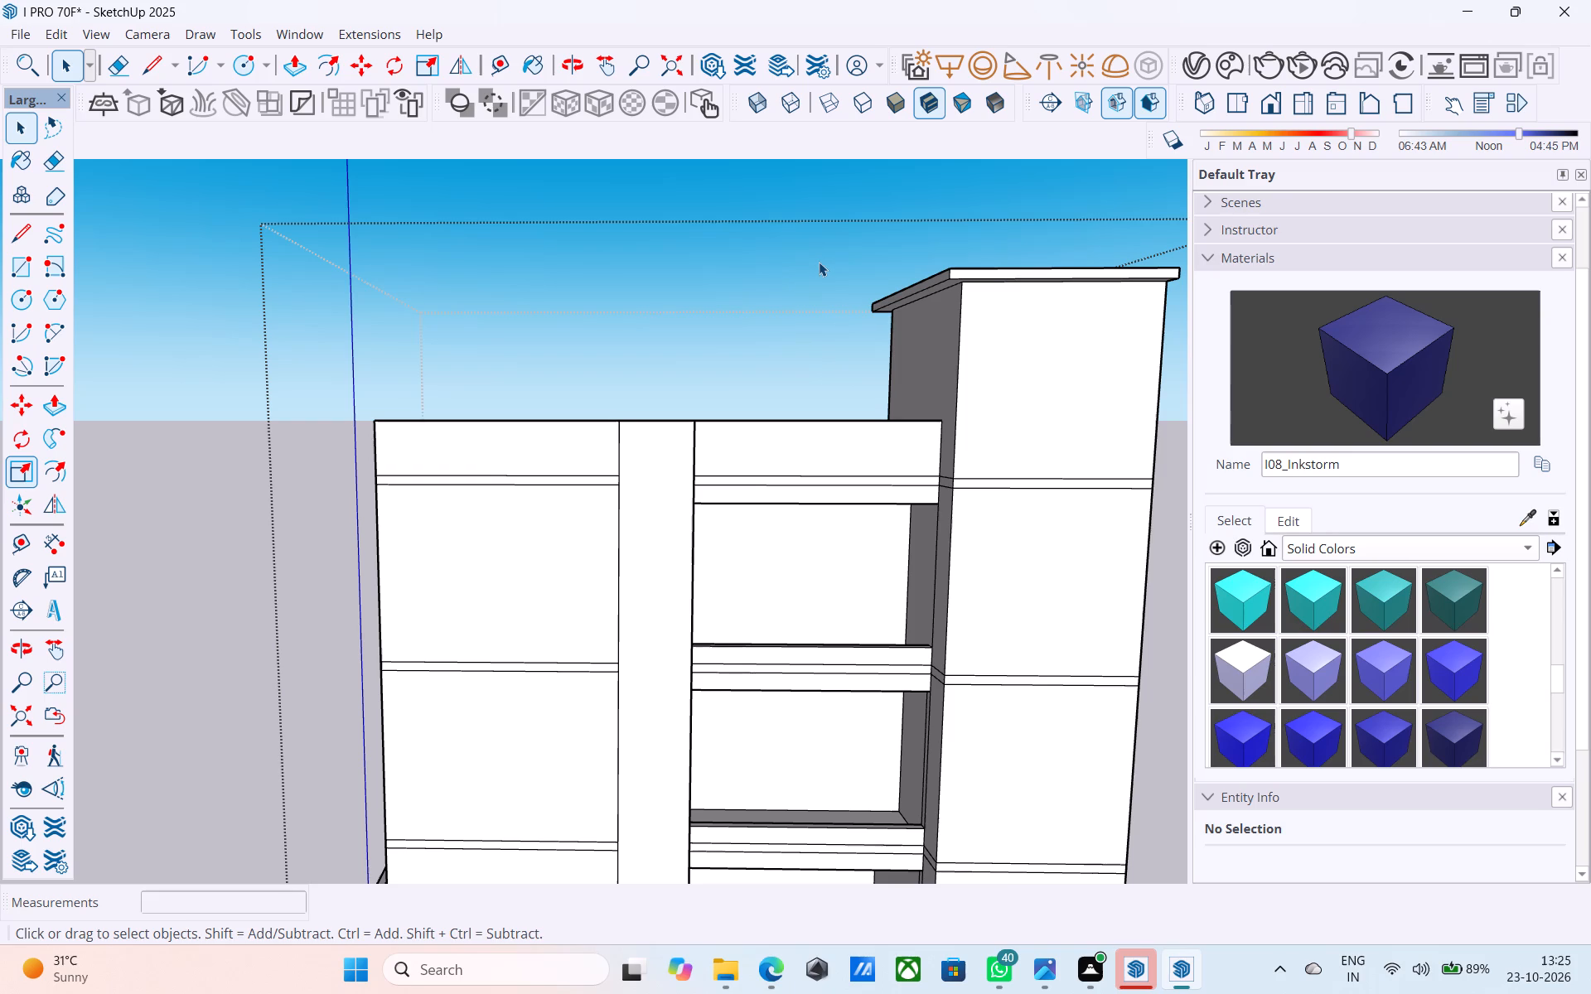
{"action": "scroll", "coordinate": [817, 258], "scroll_direction": "down", "scroll_amount": 1}
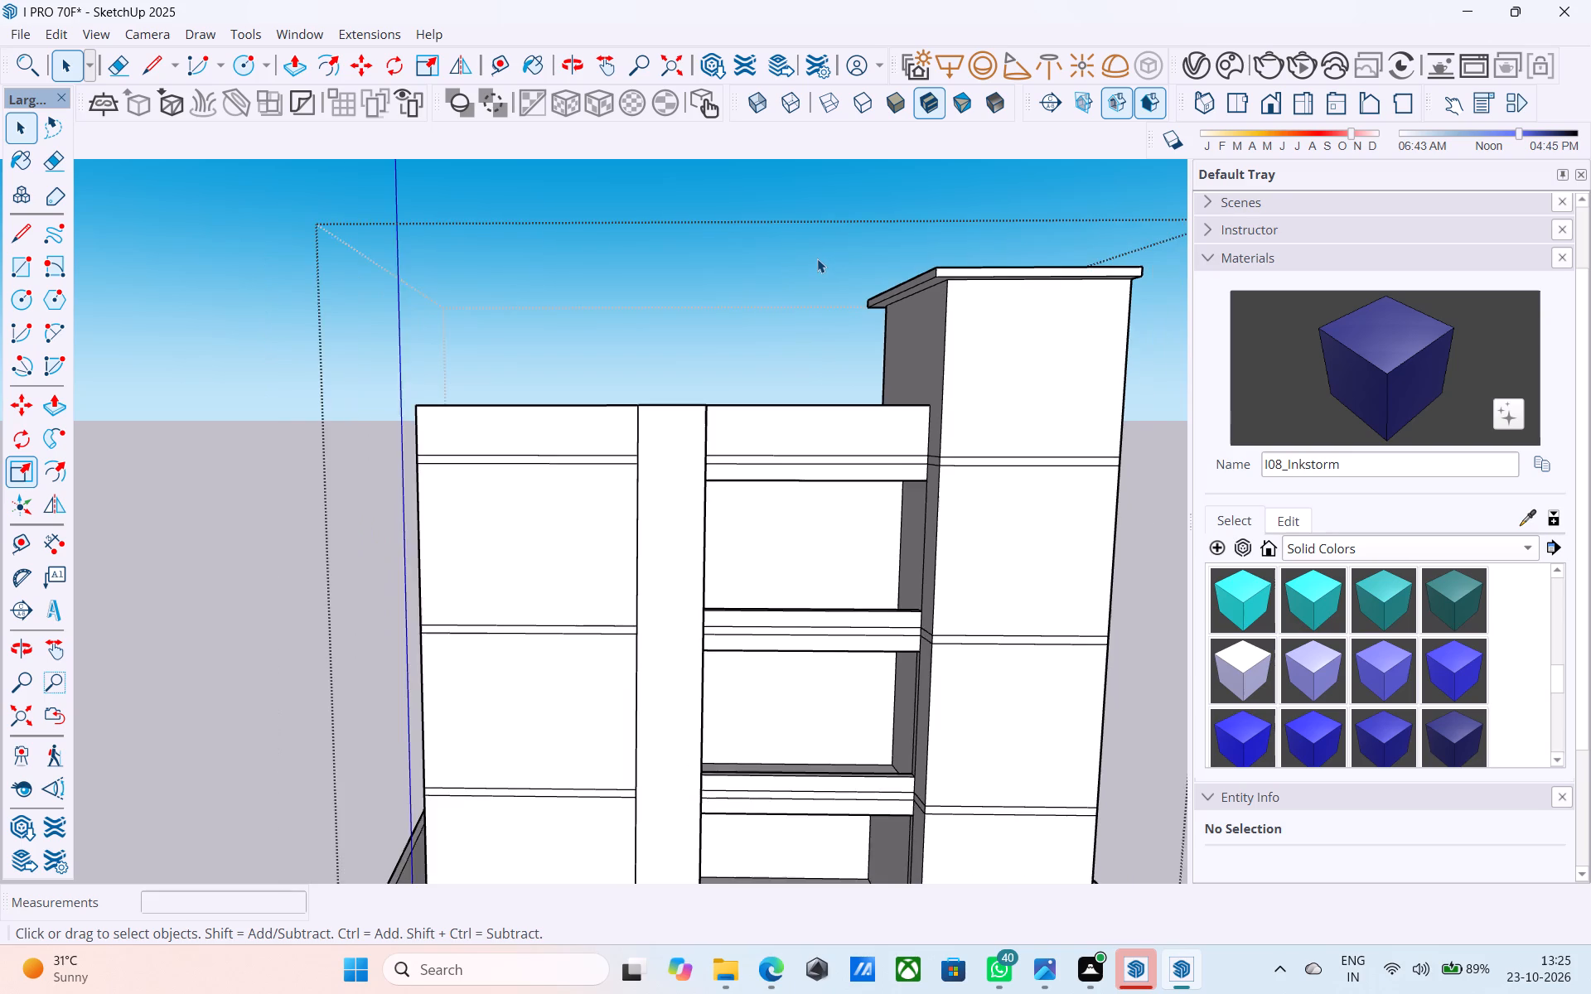
{"action": "scroll", "coordinate": [817, 258], "scroll_direction": "down", "scroll_amount": 3}
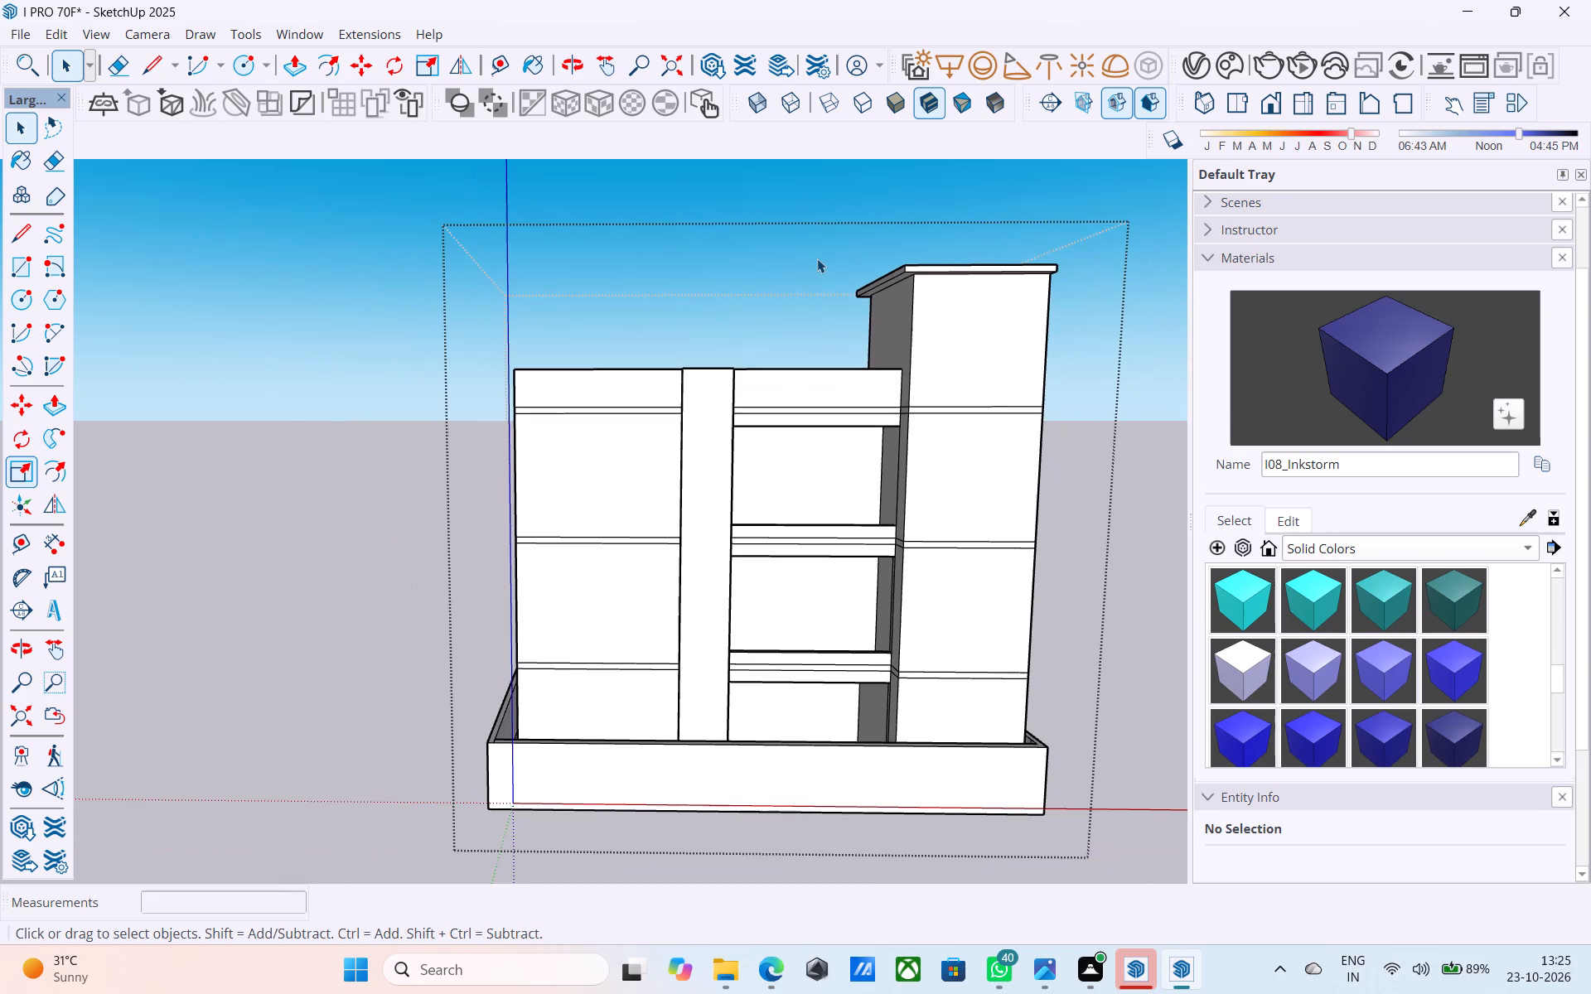
{"action": "scroll", "coordinate": [817, 258], "scroll_direction": "down", "scroll_amount": 3}
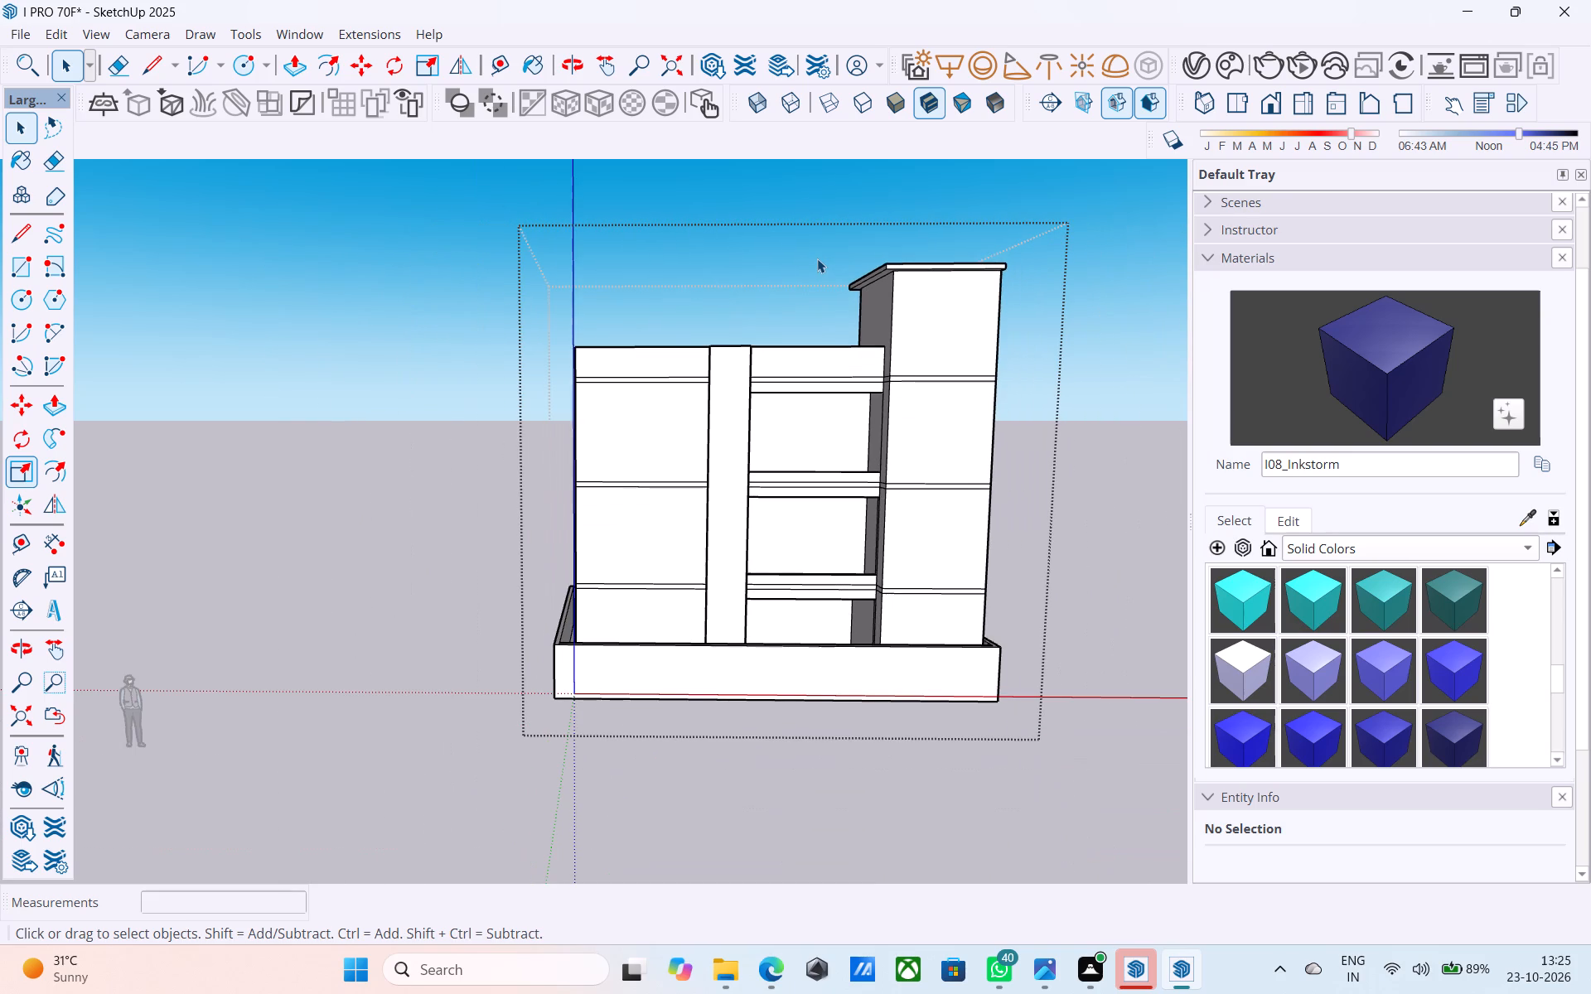
{"action": "scroll", "coordinate": [817, 258], "scroll_direction": "down", "scroll_amount": 4}
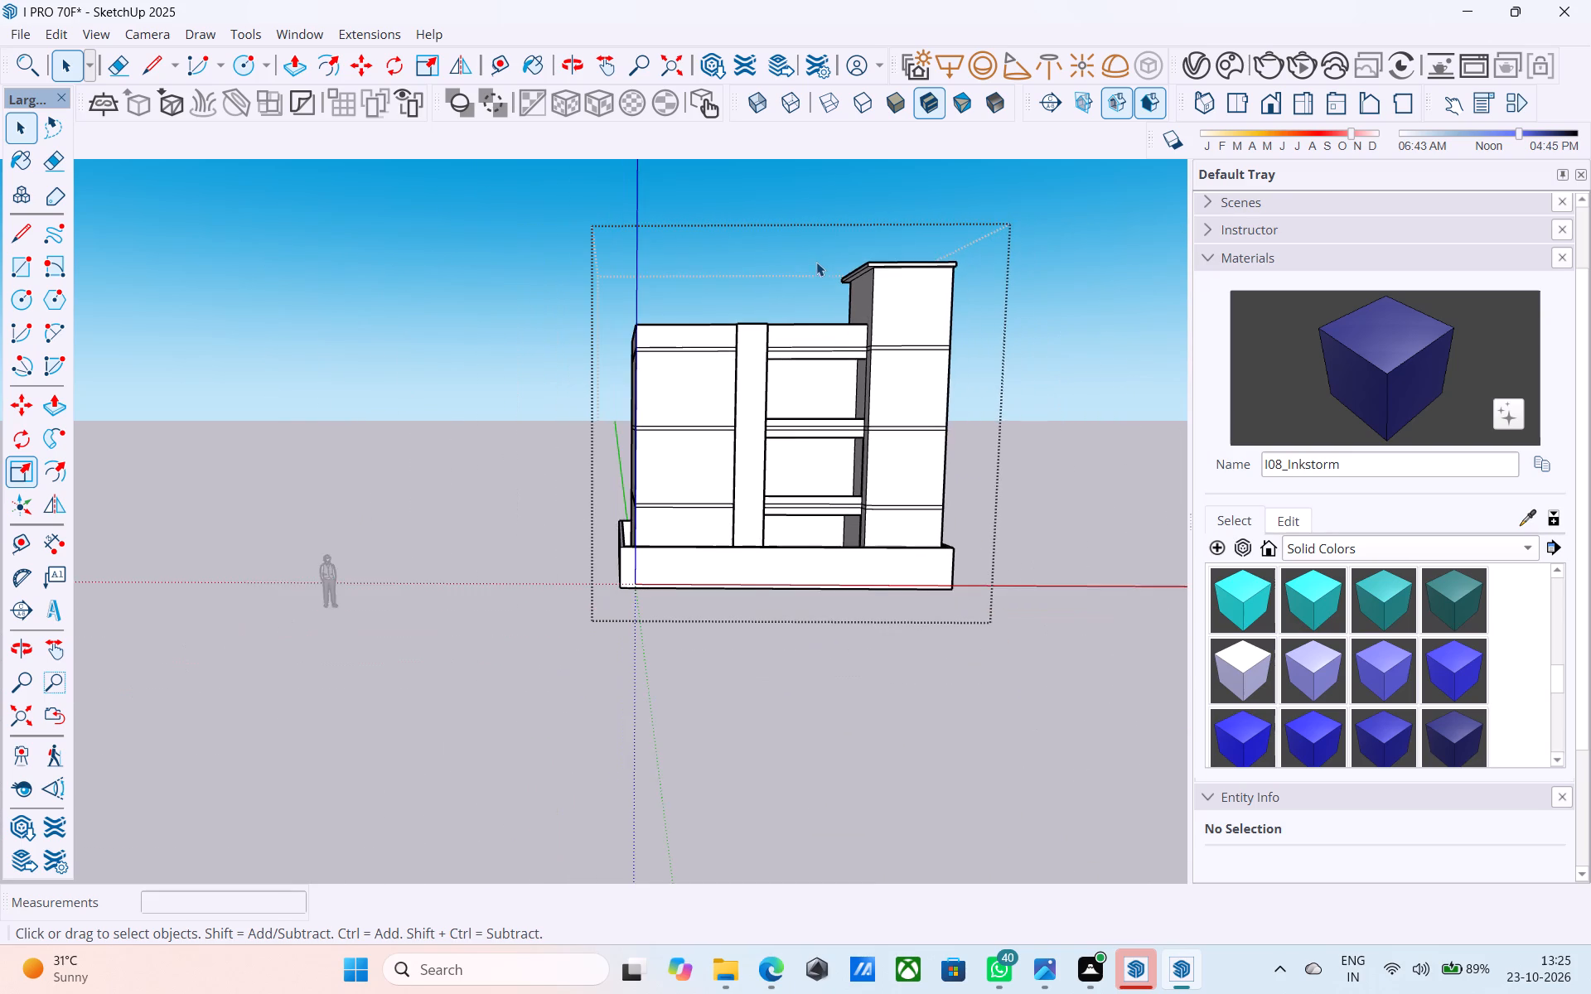
{"action": "middle_click_drag", "start_coordinate": [816, 266], "coordinate": [619, 343]}
{"action": "middle_click_drag", "start_coordinate": [747, 356], "coordinate": [829, 370]}
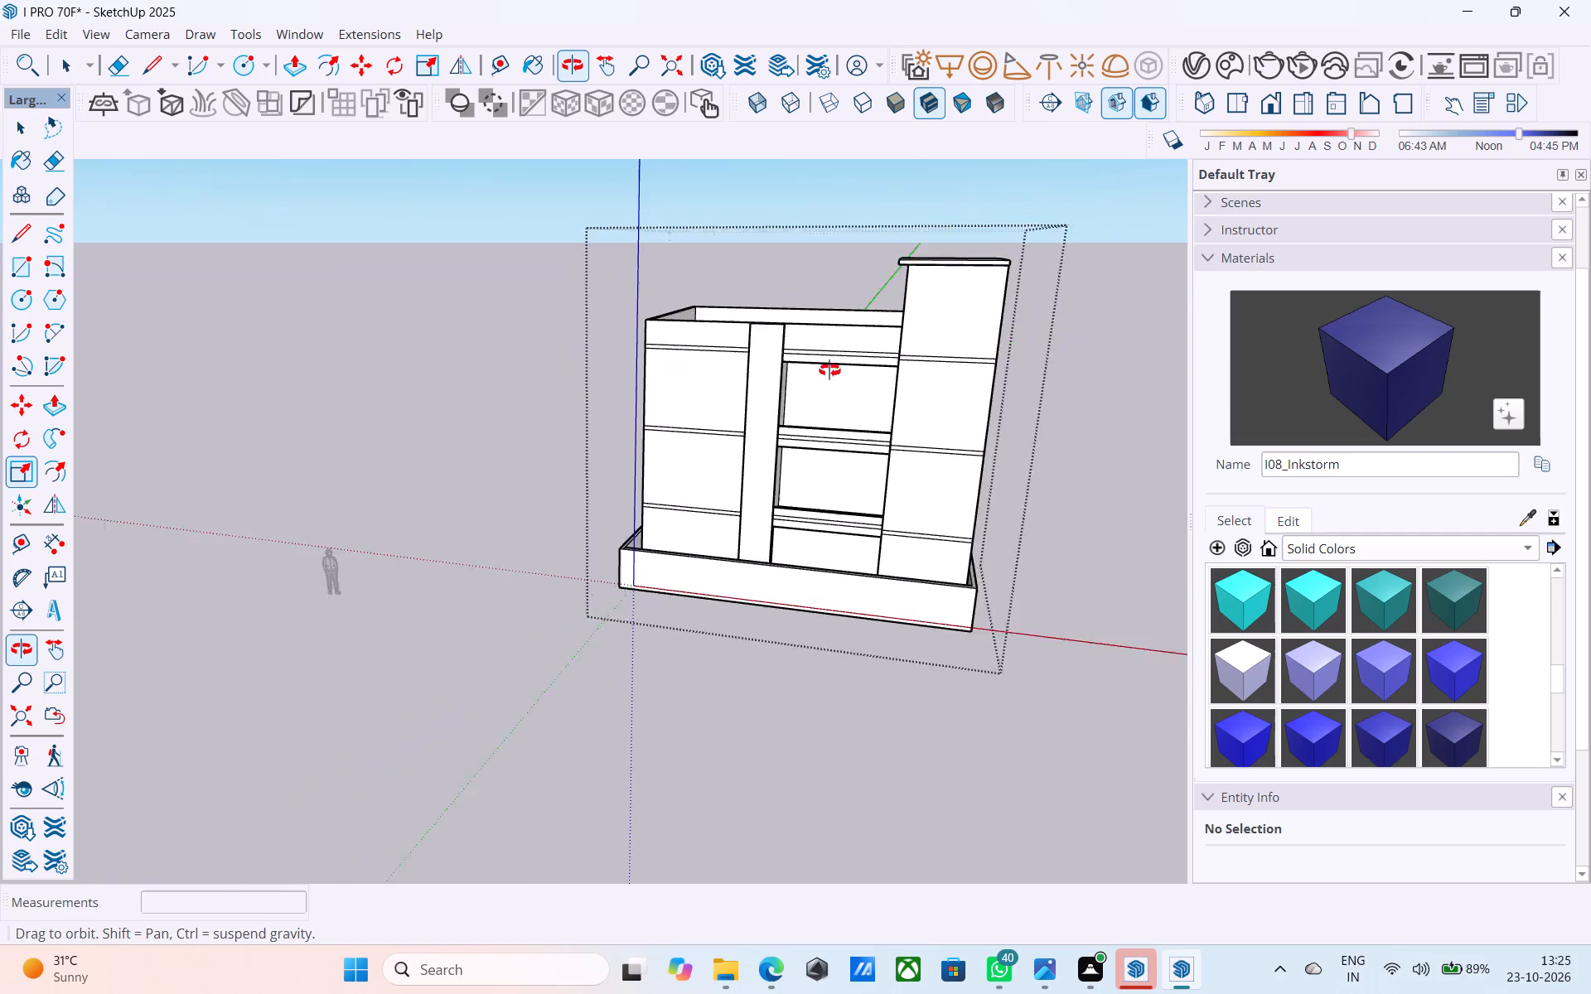
{"action": "middle_click_drag", "start_coordinate": [829, 370], "coordinate": [937, 369]}
{"action": "middle_click_drag", "start_coordinate": [712, 500], "coordinate": [700, 538]}
{"action": "scroll", "coordinate": [891, 585], "scroll_direction": "up", "scroll_amount": 13}
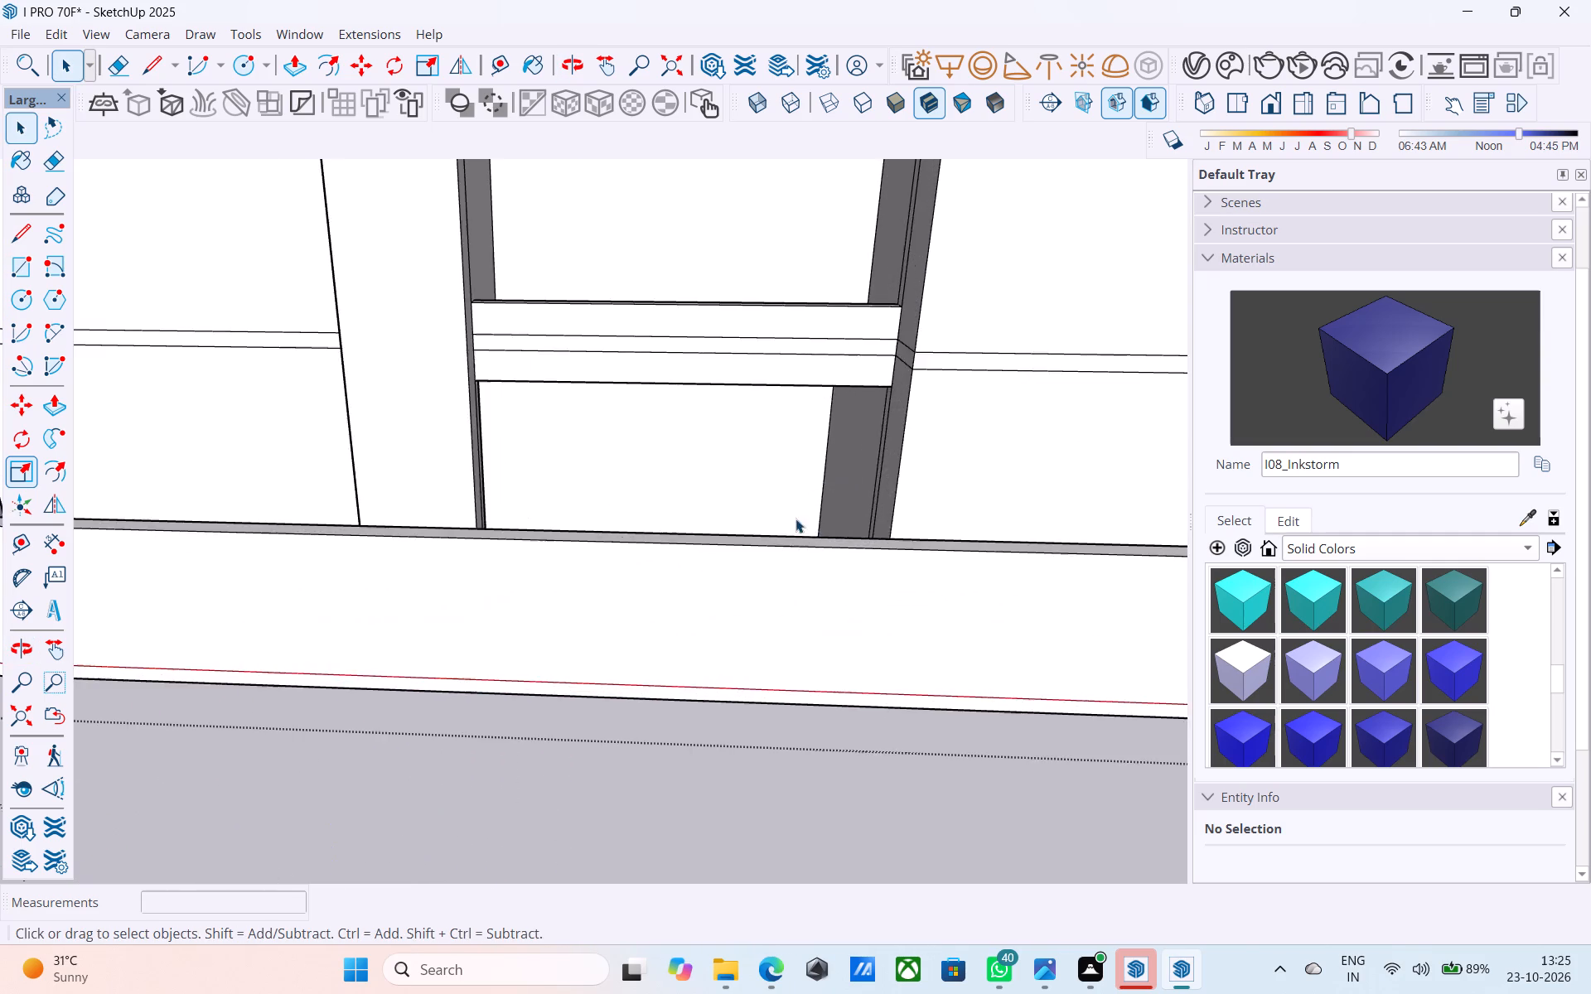
Copy the vertical edge of the lowest-floor window opening 6" sideways onto the interior wall face.
{"action": "middle_click_drag", "start_coordinate": [786, 527], "coordinate": [757, 611]}
{"action": "middle_click_drag", "start_coordinate": [737, 598], "coordinate": [781, 605], "text": "shift"}
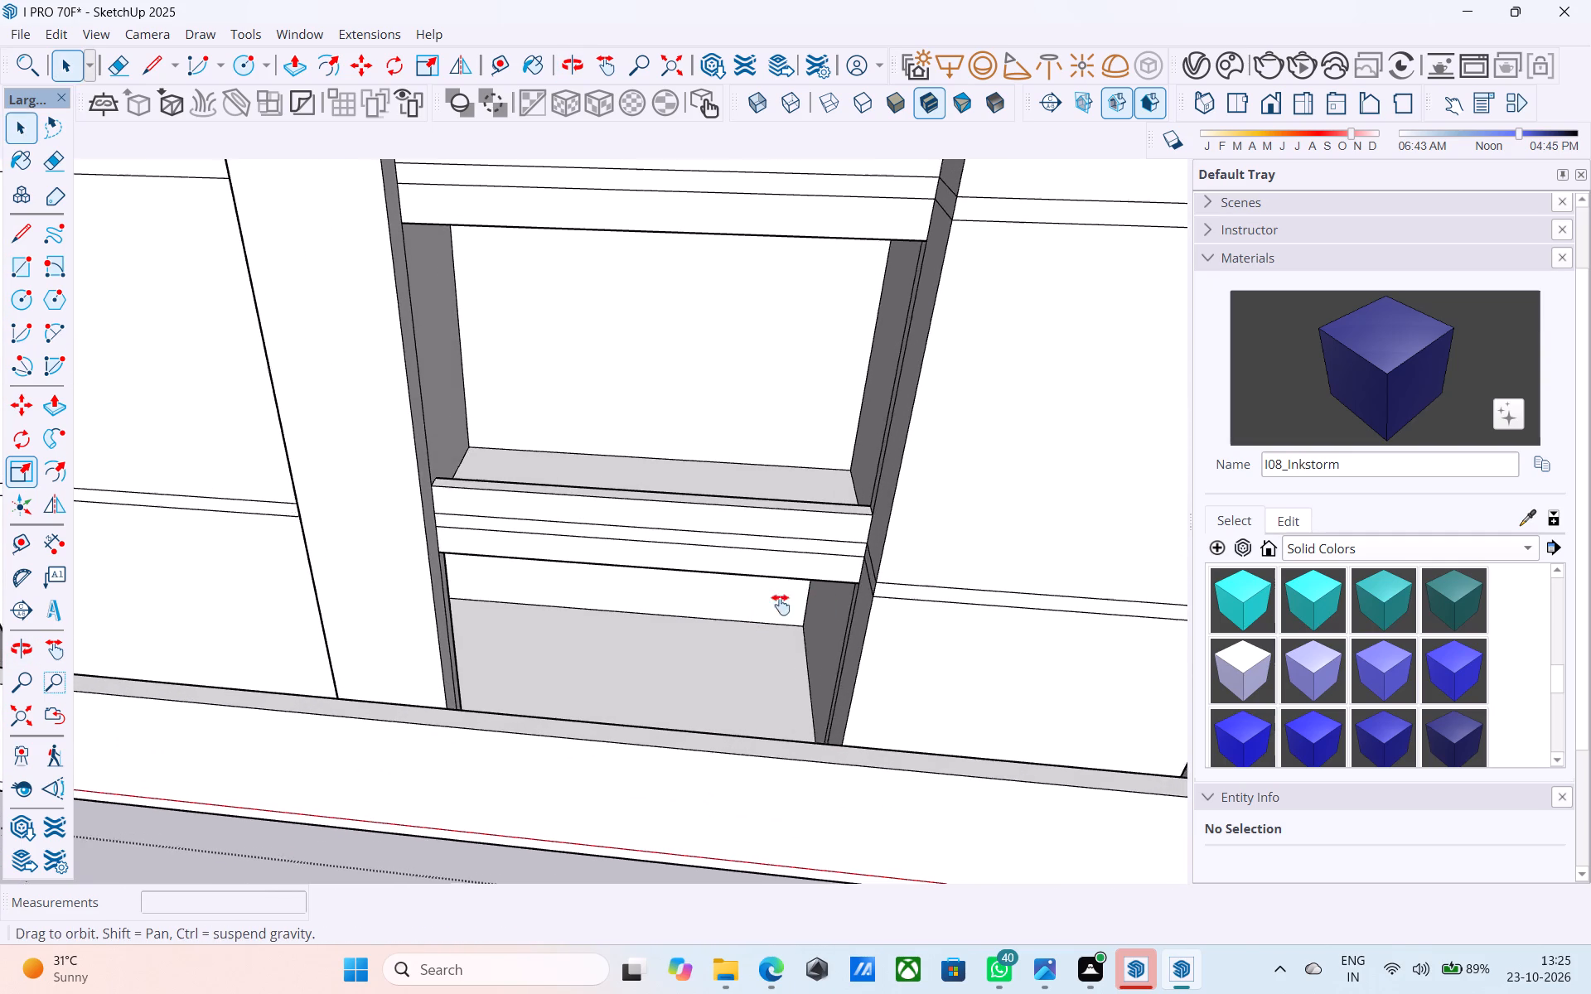
{"action": "middle_click_drag", "start_coordinate": [781, 605], "coordinate": [559, 506], "text": "shift"}
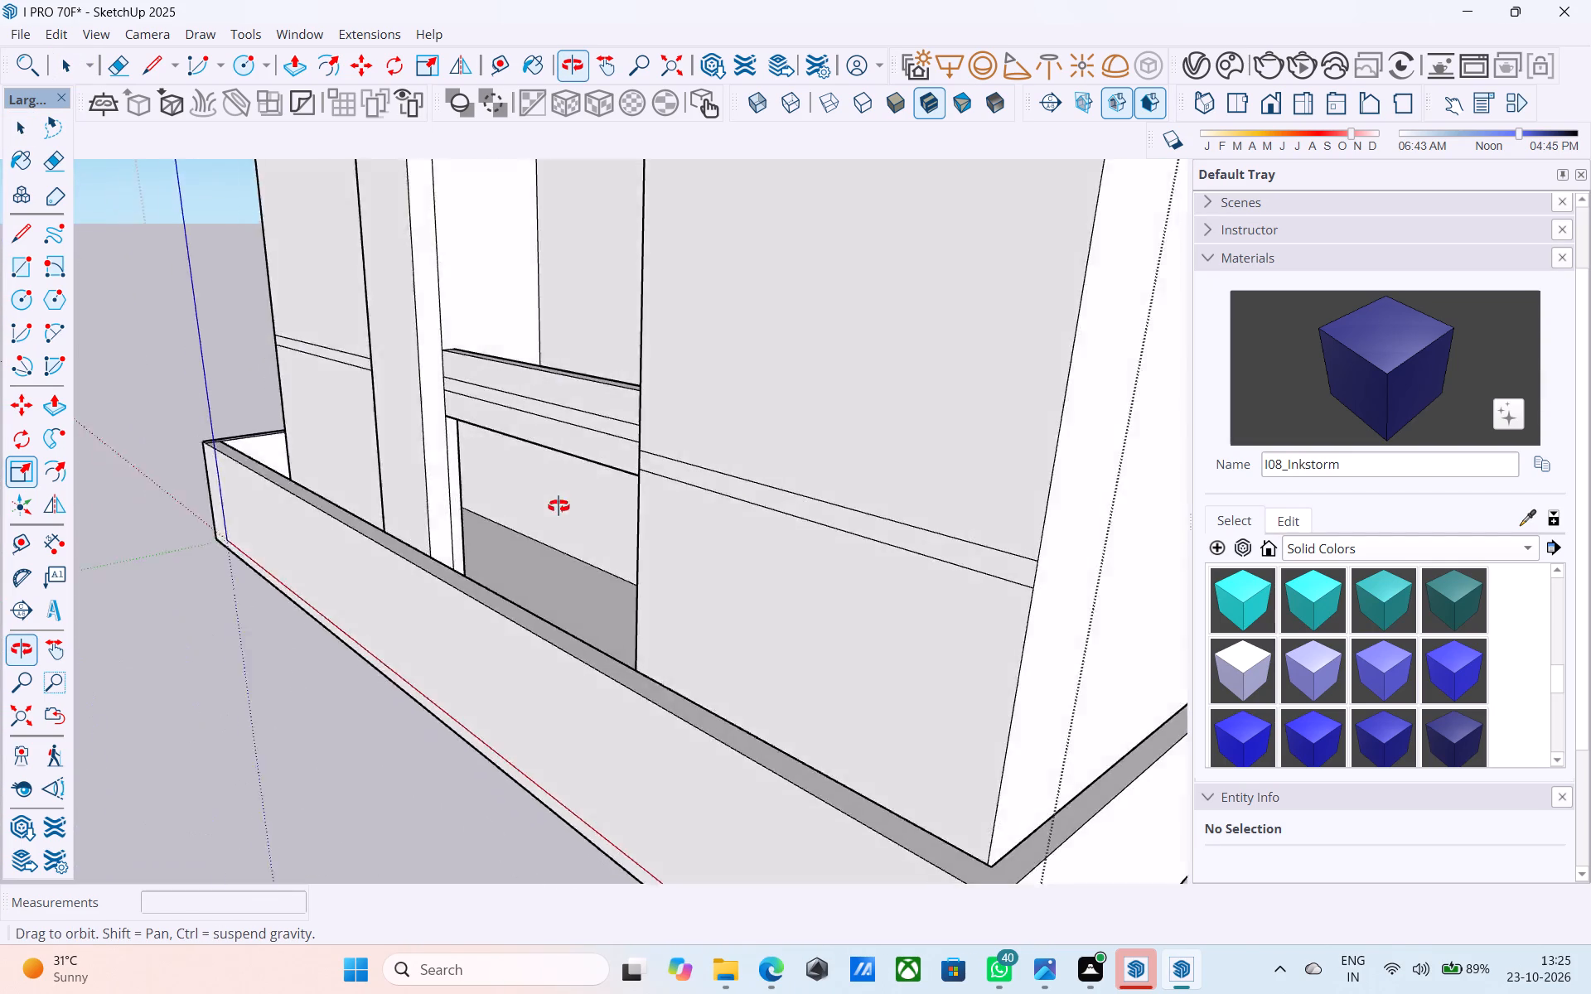
{"action": "middle_click_drag", "start_coordinate": [559, 506], "coordinate": [754, 504], "text": "shift"}
{"action": "scroll", "coordinate": [747, 522], "scroll_direction": "up", "scroll_amount": 11}
{"action": "middle_click_drag", "start_coordinate": [751, 478], "coordinate": [533, 489]}
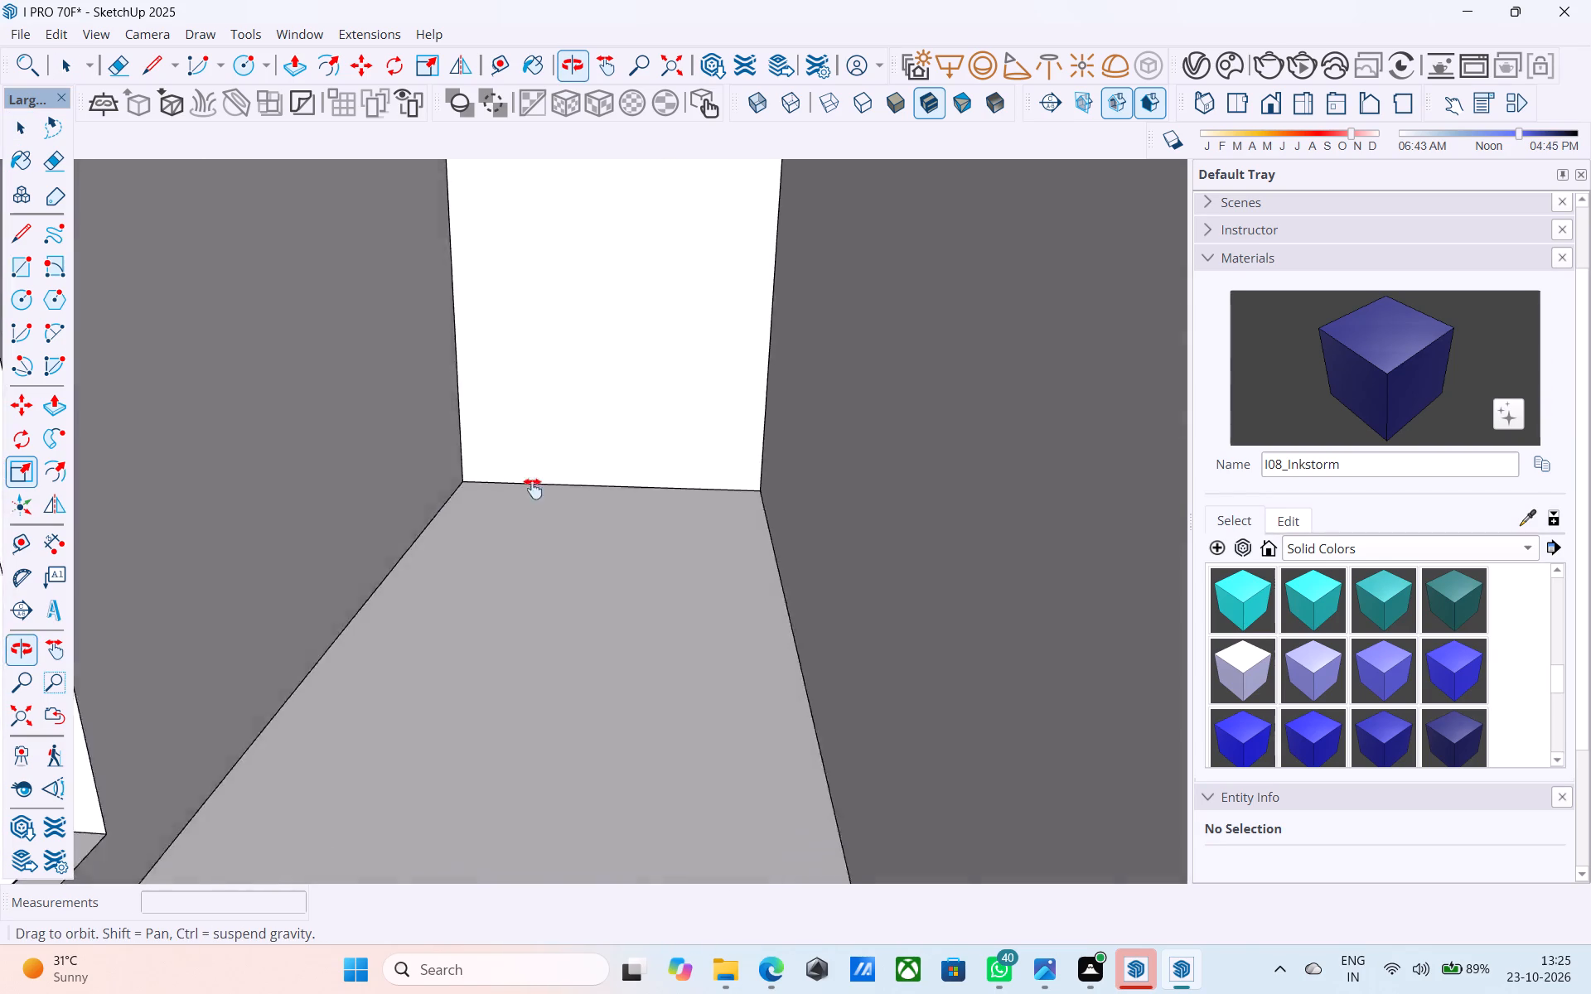
{"action": "middle_click_drag", "start_coordinate": [533, 489], "coordinate": [626, 517]}
{"action": "left_click", "coordinate": [495, 508]}
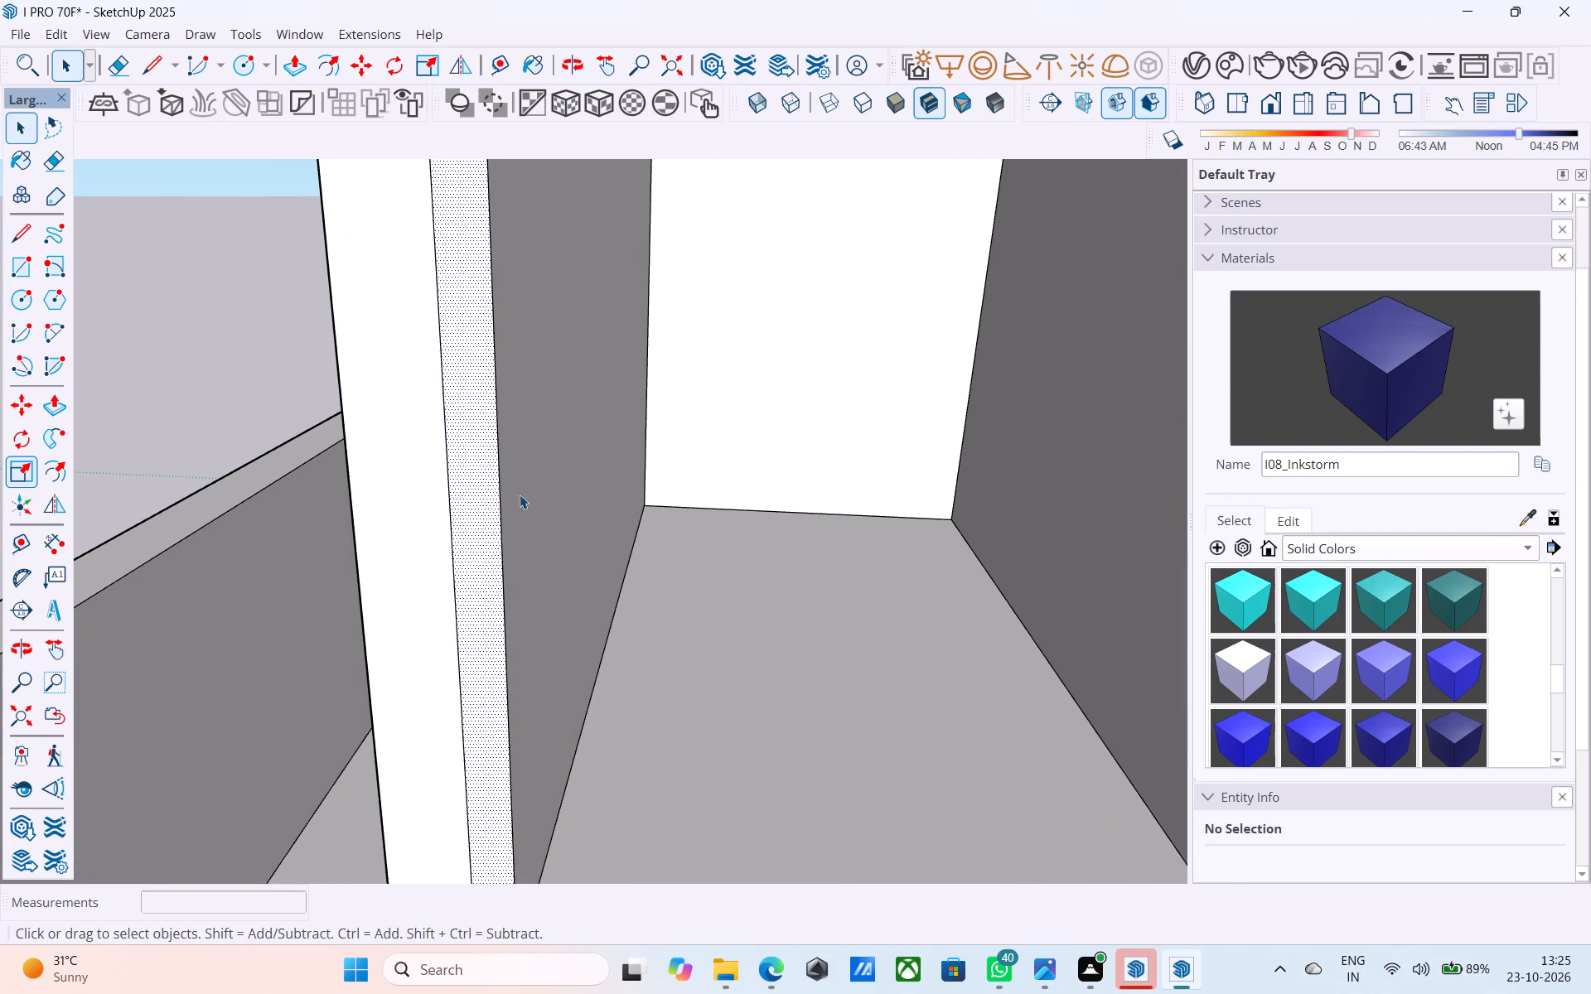
{"action": "middle_click_drag", "start_coordinate": [554, 485], "coordinate": [560, 566], "text": "shift"}
{"action": "left_click", "coordinate": [508, 335]}
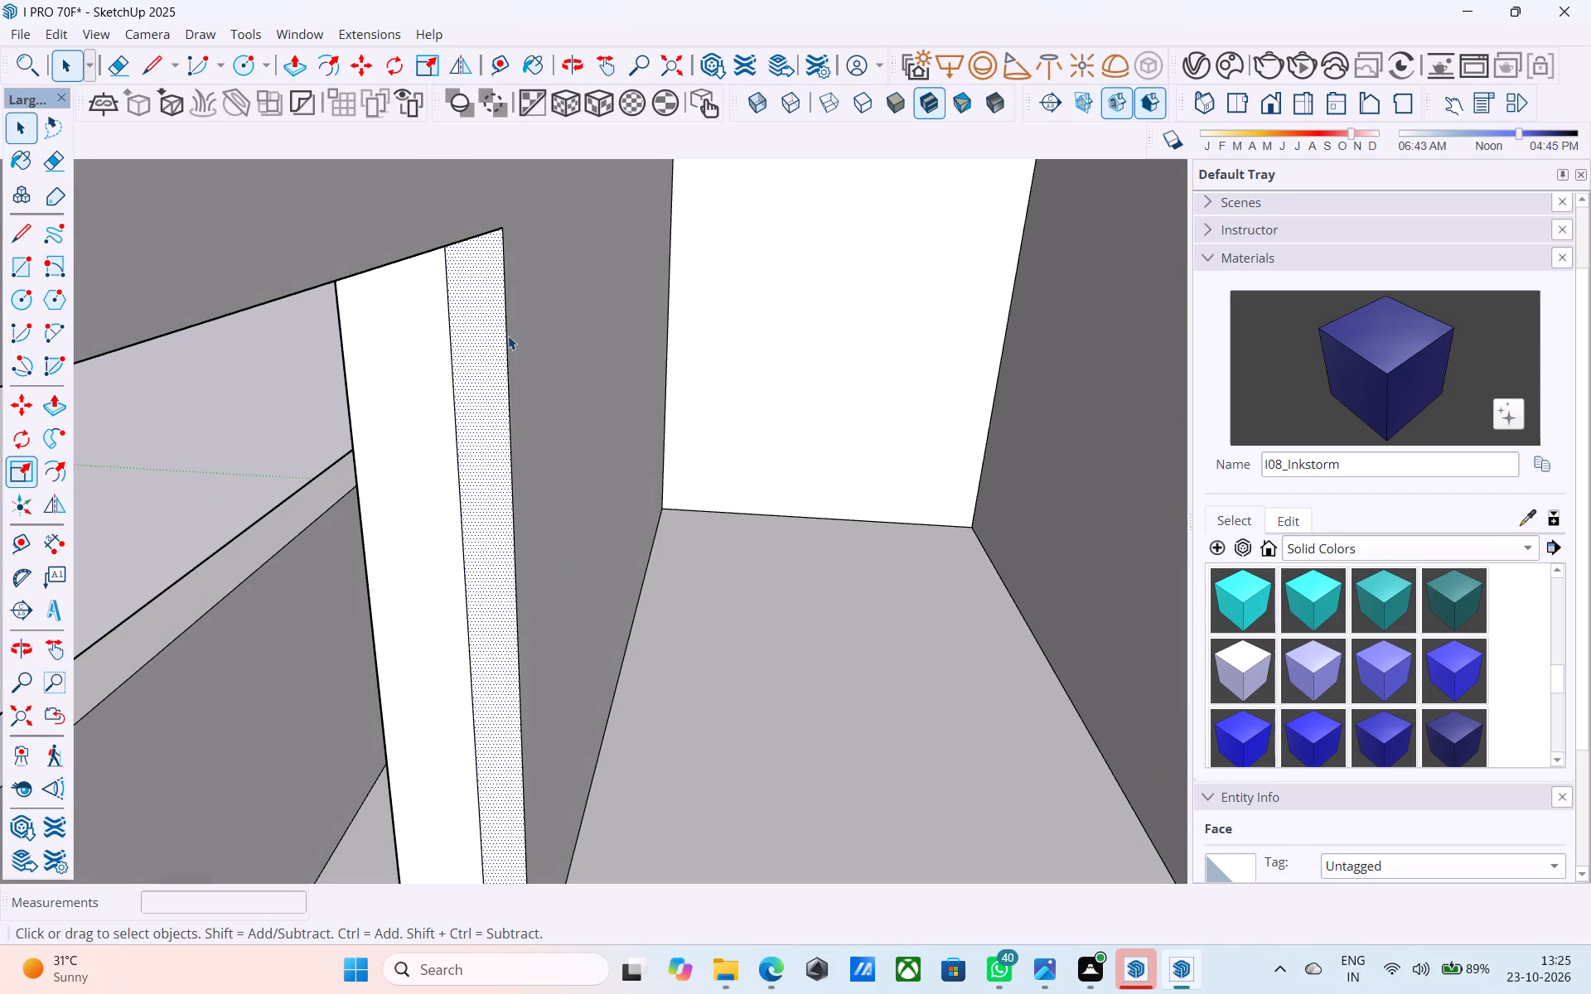
{"action": "key", "text": "m"}
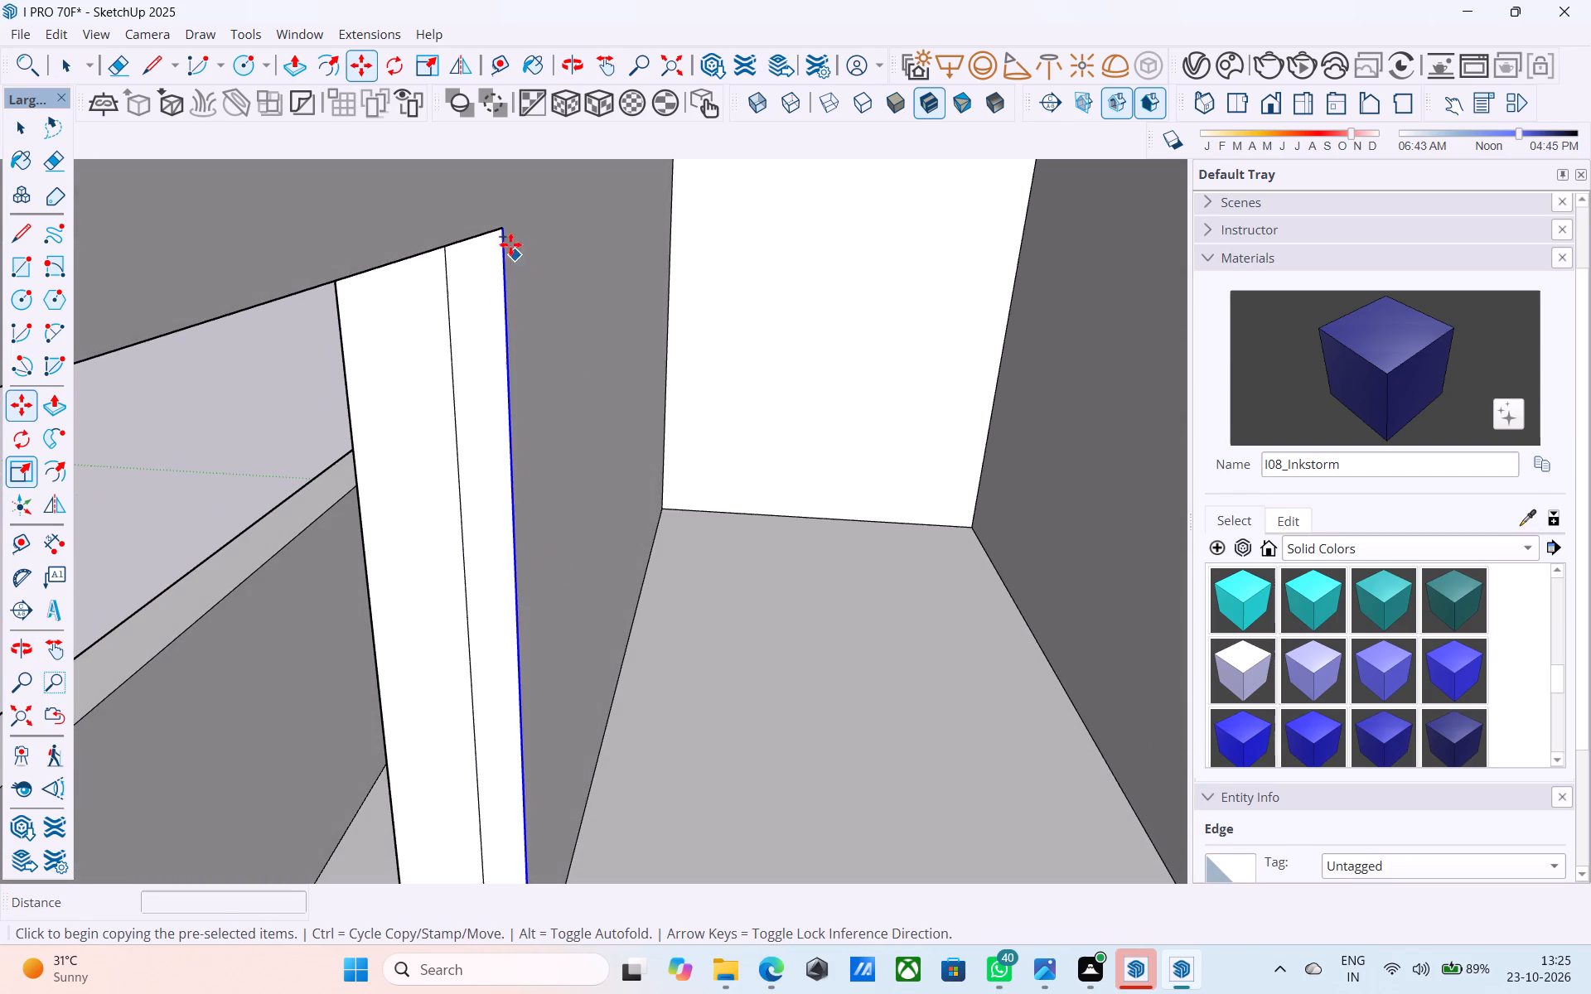
{"action": "left_click", "coordinate": [507, 234]}
{"action": "left_click", "coordinate": [517, 220]}
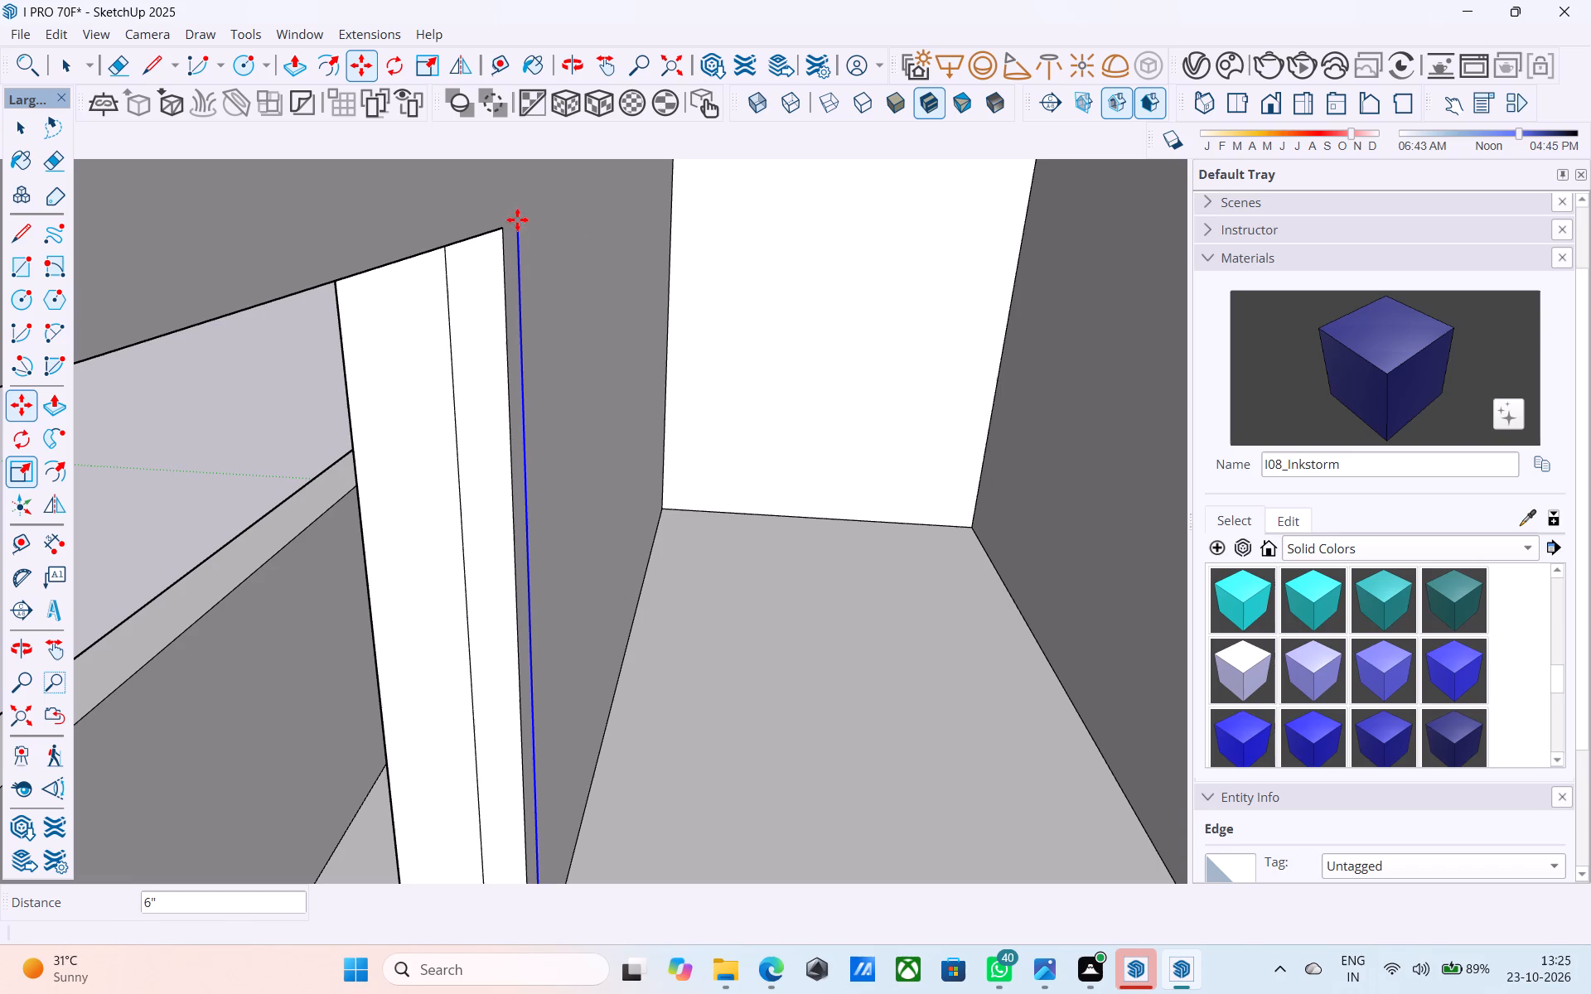
{"action": "key", "text": "space"}
Draw 1' vertical lines from the copied edge's upper end and the window opening's upper corner to the ceiling.
{"action": "middle_click_drag", "start_coordinate": [514, 220], "coordinate": [503, 244]}
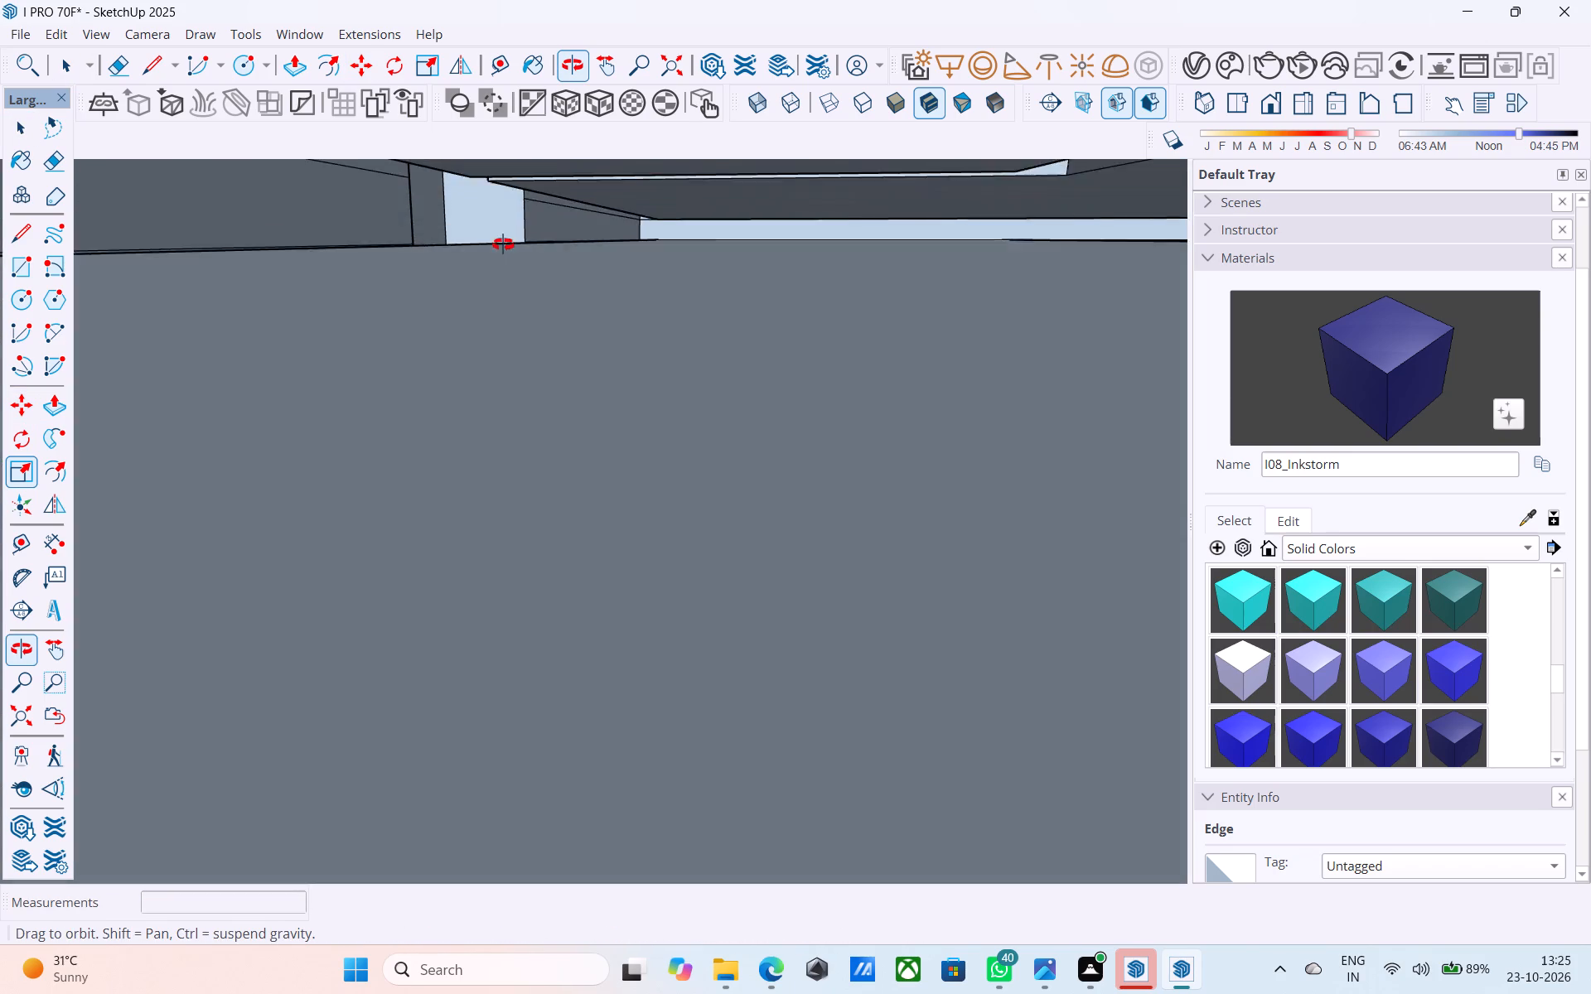
{"action": "middle_click_drag", "start_coordinate": [503, 244], "coordinate": [511, 263]}
{"action": "middle_click_drag", "start_coordinate": [554, 384], "coordinate": [539, 157], "text": "shift"}
{"action": "scroll", "coordinate": [539, 165], "scroll_direction": "up", "scroll_amount": 1, "text": "shift"}
{"action": "middle_click_drag", "start_coordinate": [539, 316], "coordinate": [546, 343], "text": "shift"}
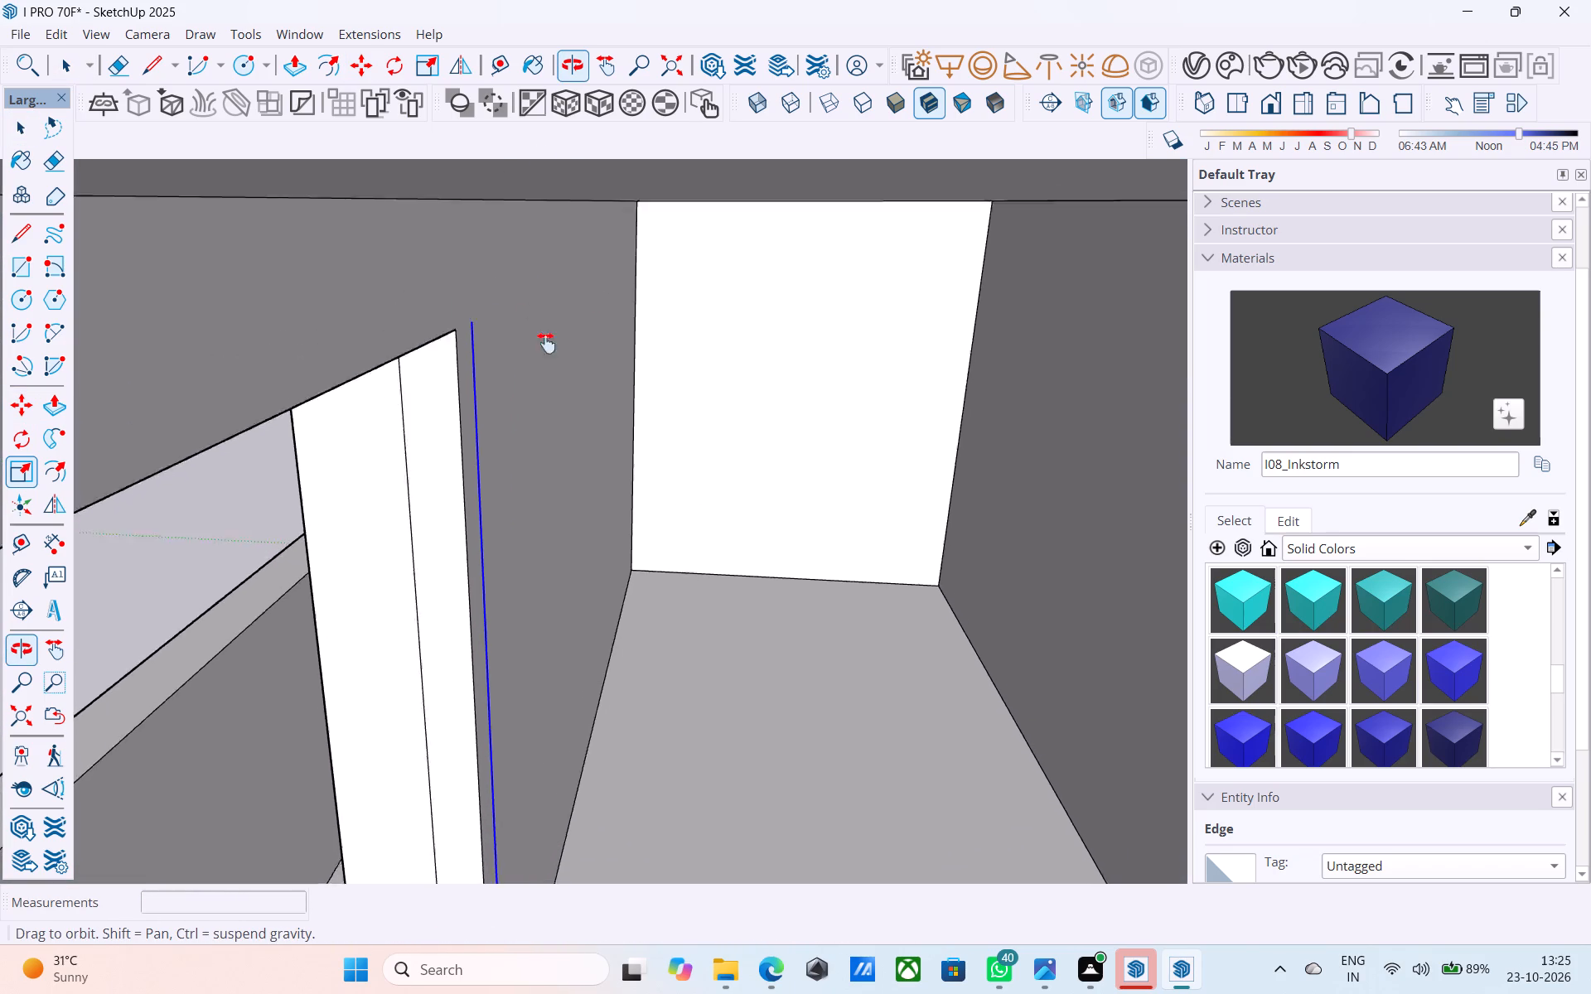
{"action": "middle_click_drag", "start_coordinate": [546, 343], "coordinate": [526, 283], "text": "shift"}
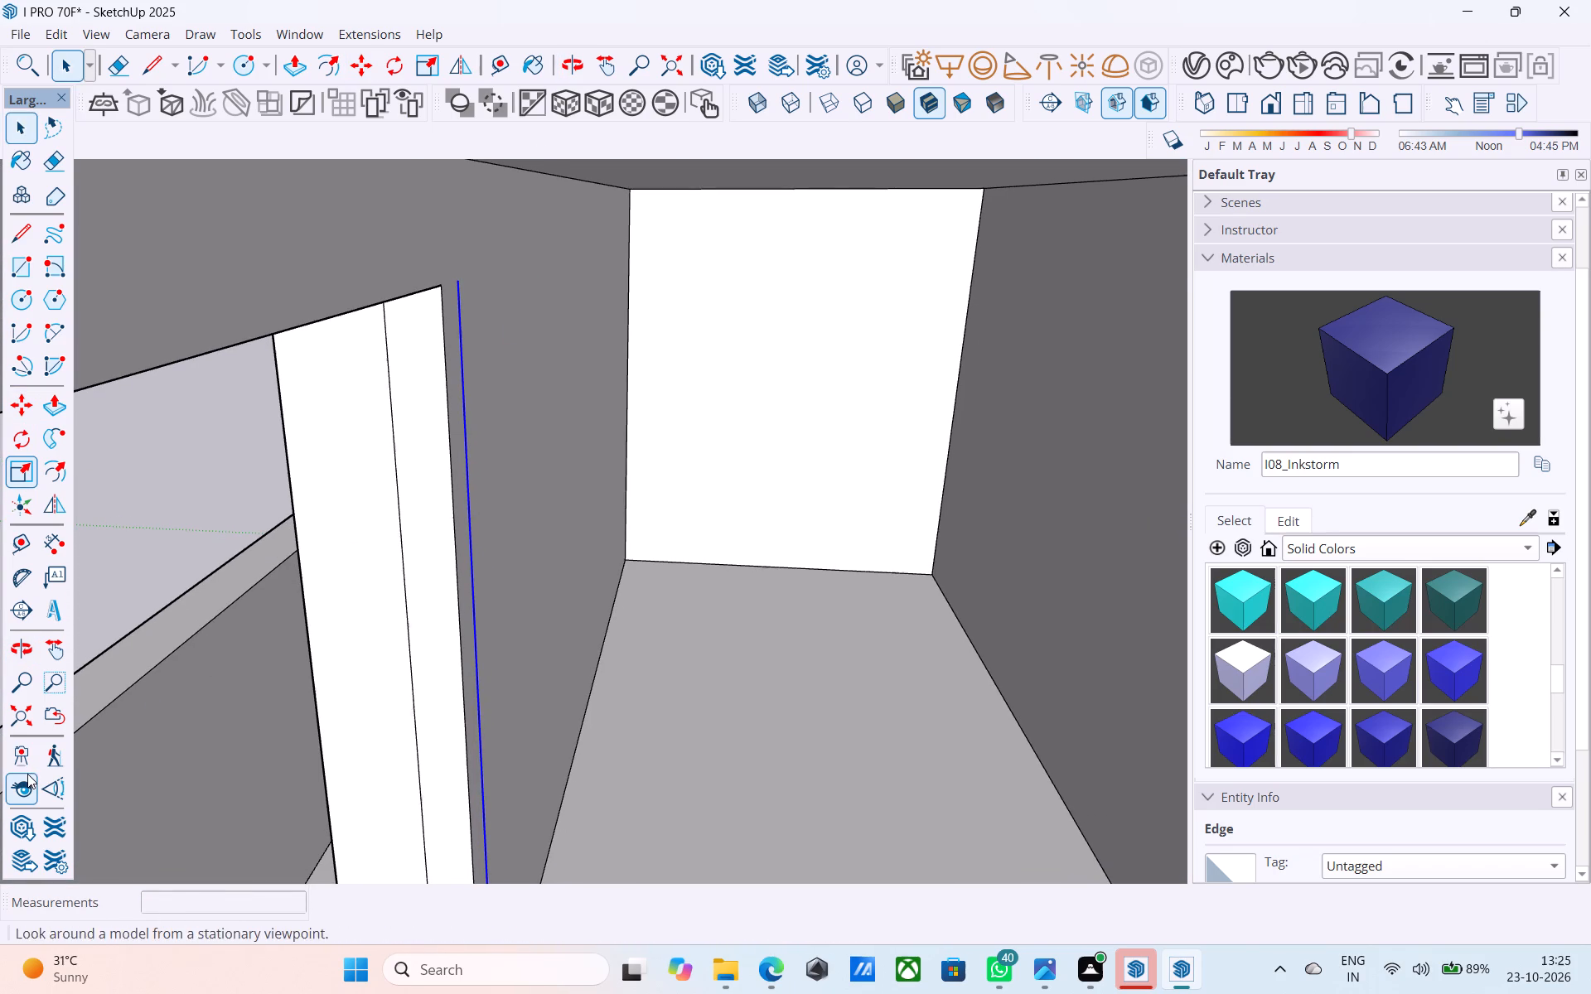
{"action": "left_click", "coordinate": [27, 774]}
{"action": "left_click_drag", "start_coordinate": [302, 665], "coordinate": [214, 427]}
{"action": "left_click_drag", "start_coordinate": [393, 502], "coordinate": [337, 591]}
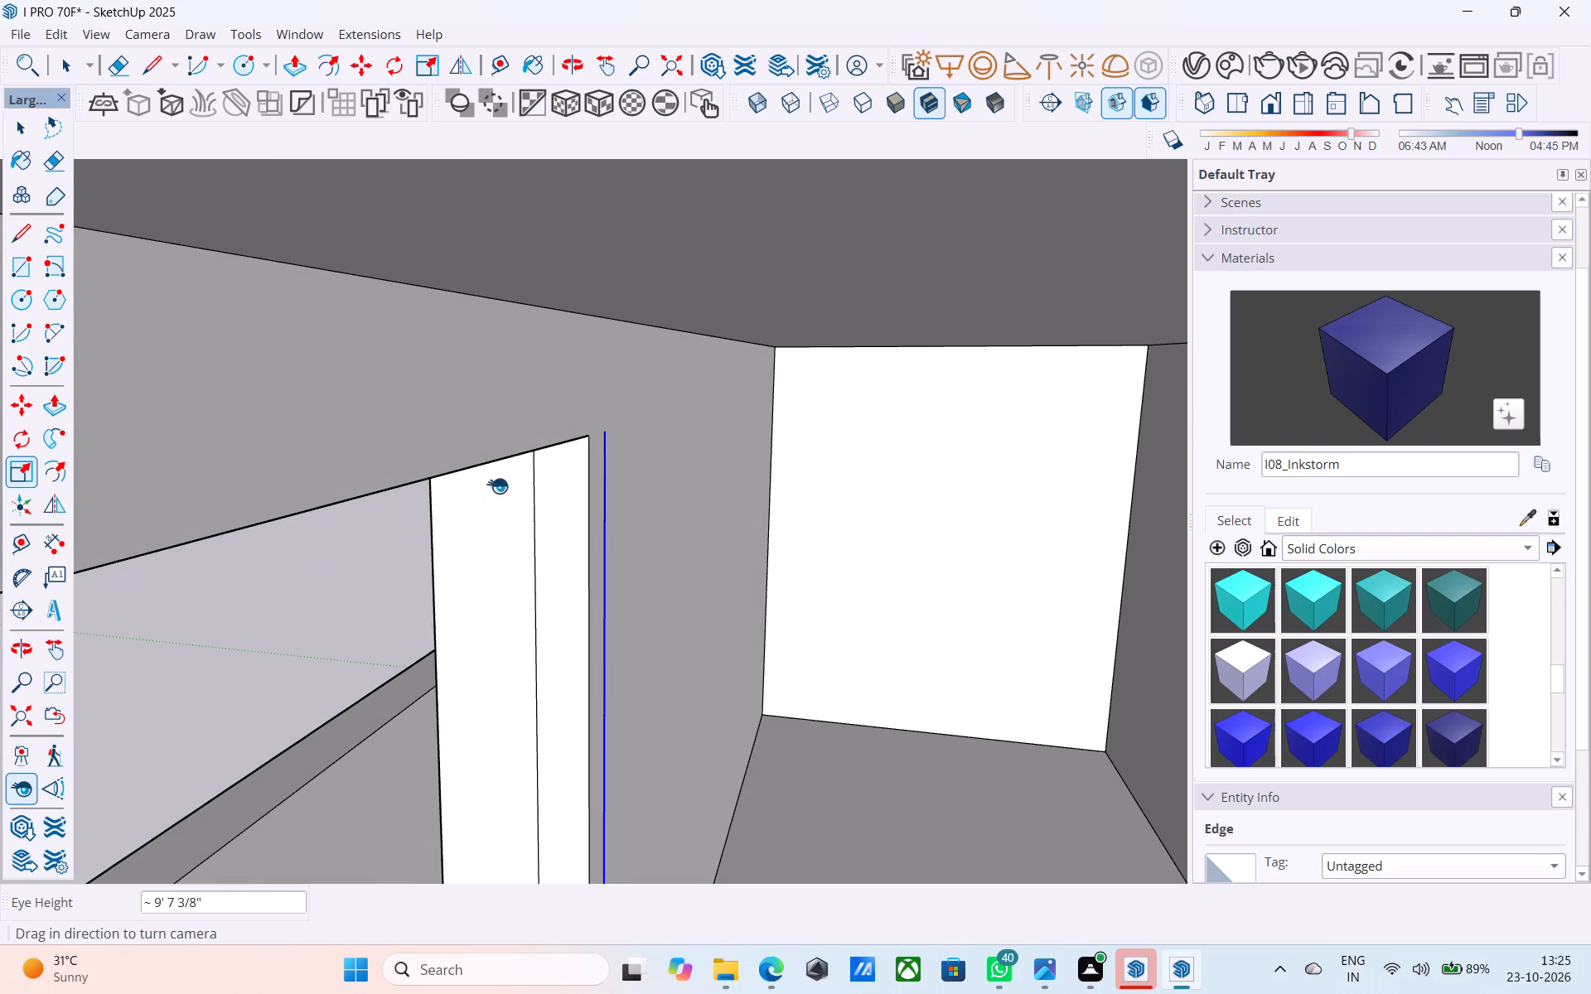
{"action": "key", "text": "l"}
{"action": "left_click", "coordinate": [602, 435]}
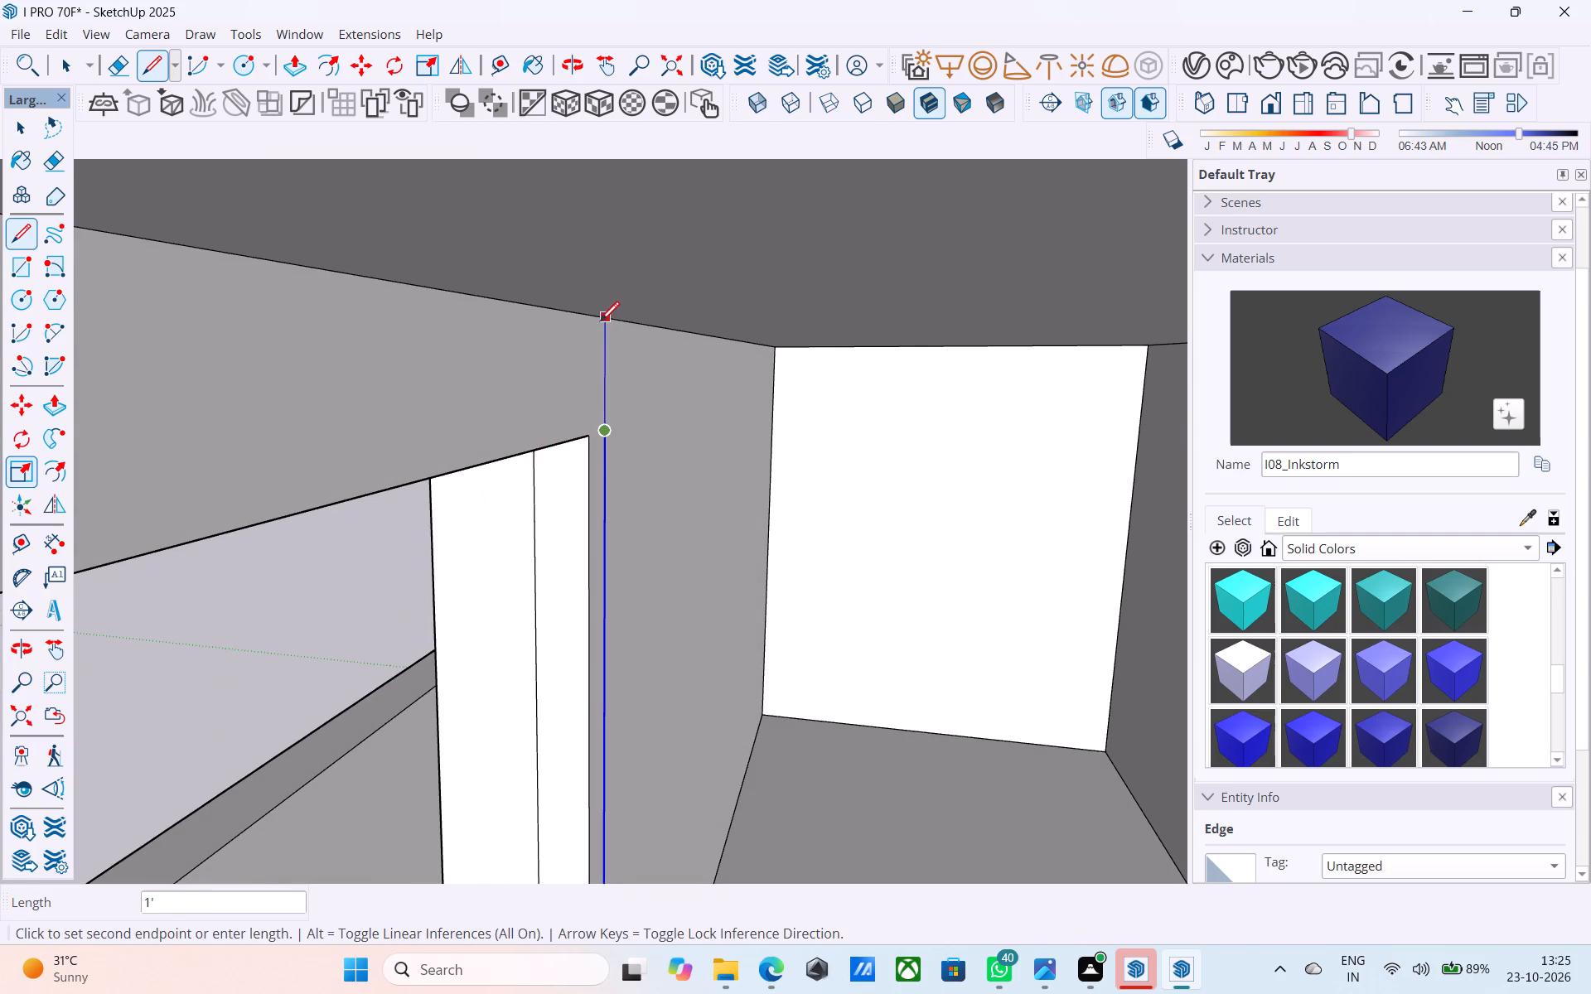
{"action": "left_click", "coordinate": [600, 321]}
{"action": "key", "text": "l"}
{"action": "left_click", "coordinate": [591, 437]}
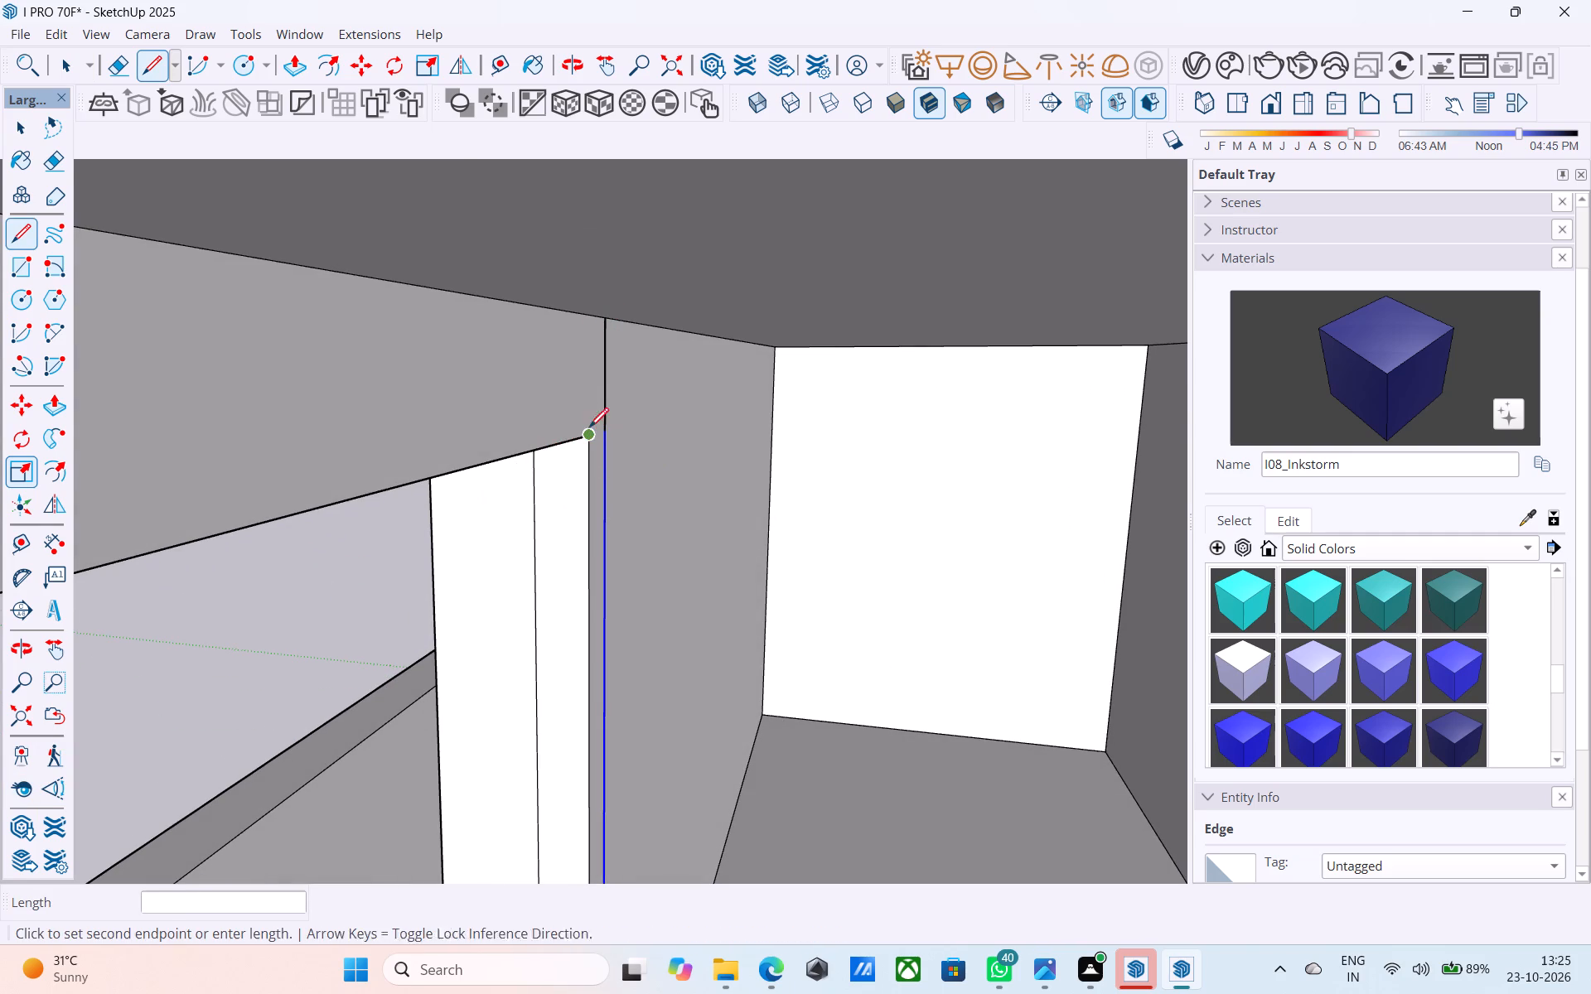
{"action": "left_click", "coordinate": [592, 318]}
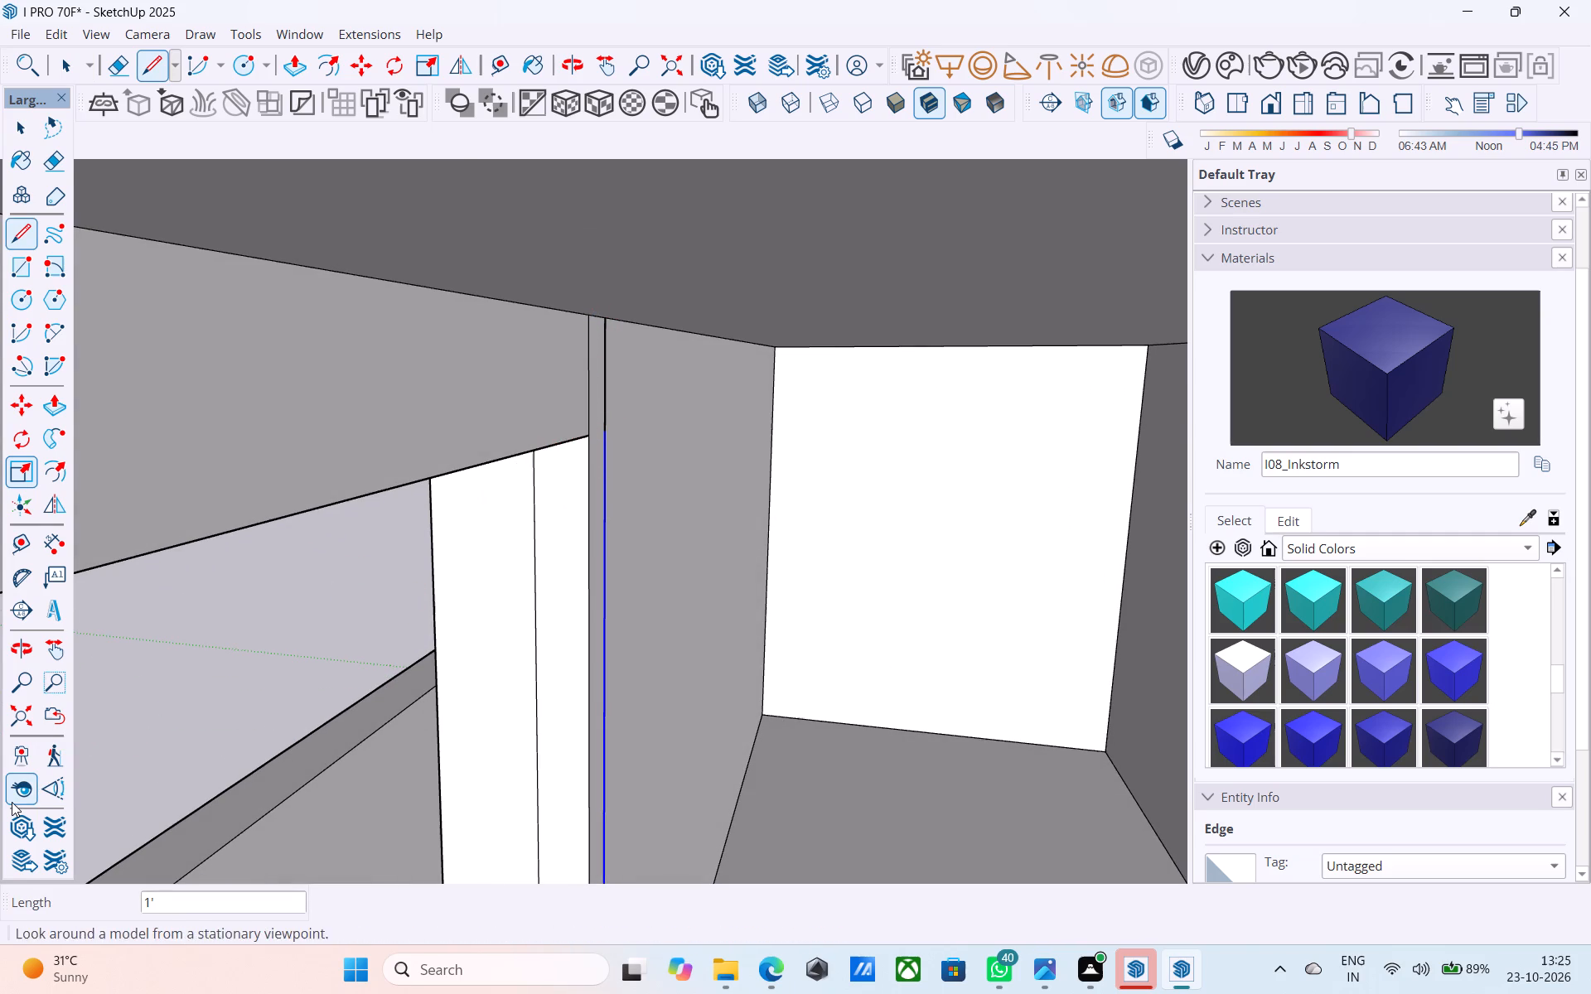
Draw vertical lines about 1' long from the copied edge's lower end and the window opening's lower corner to the floor.
{"action": "left_click", "coordinate": [12, 802]}
{"action": "left_click_drag", "start_coordinate": [534, 456], "coordinate": [475, 791]}
{"action": "left_click_drag", "start_coordinate": [791, 480], "coordinate": [707, 673]}
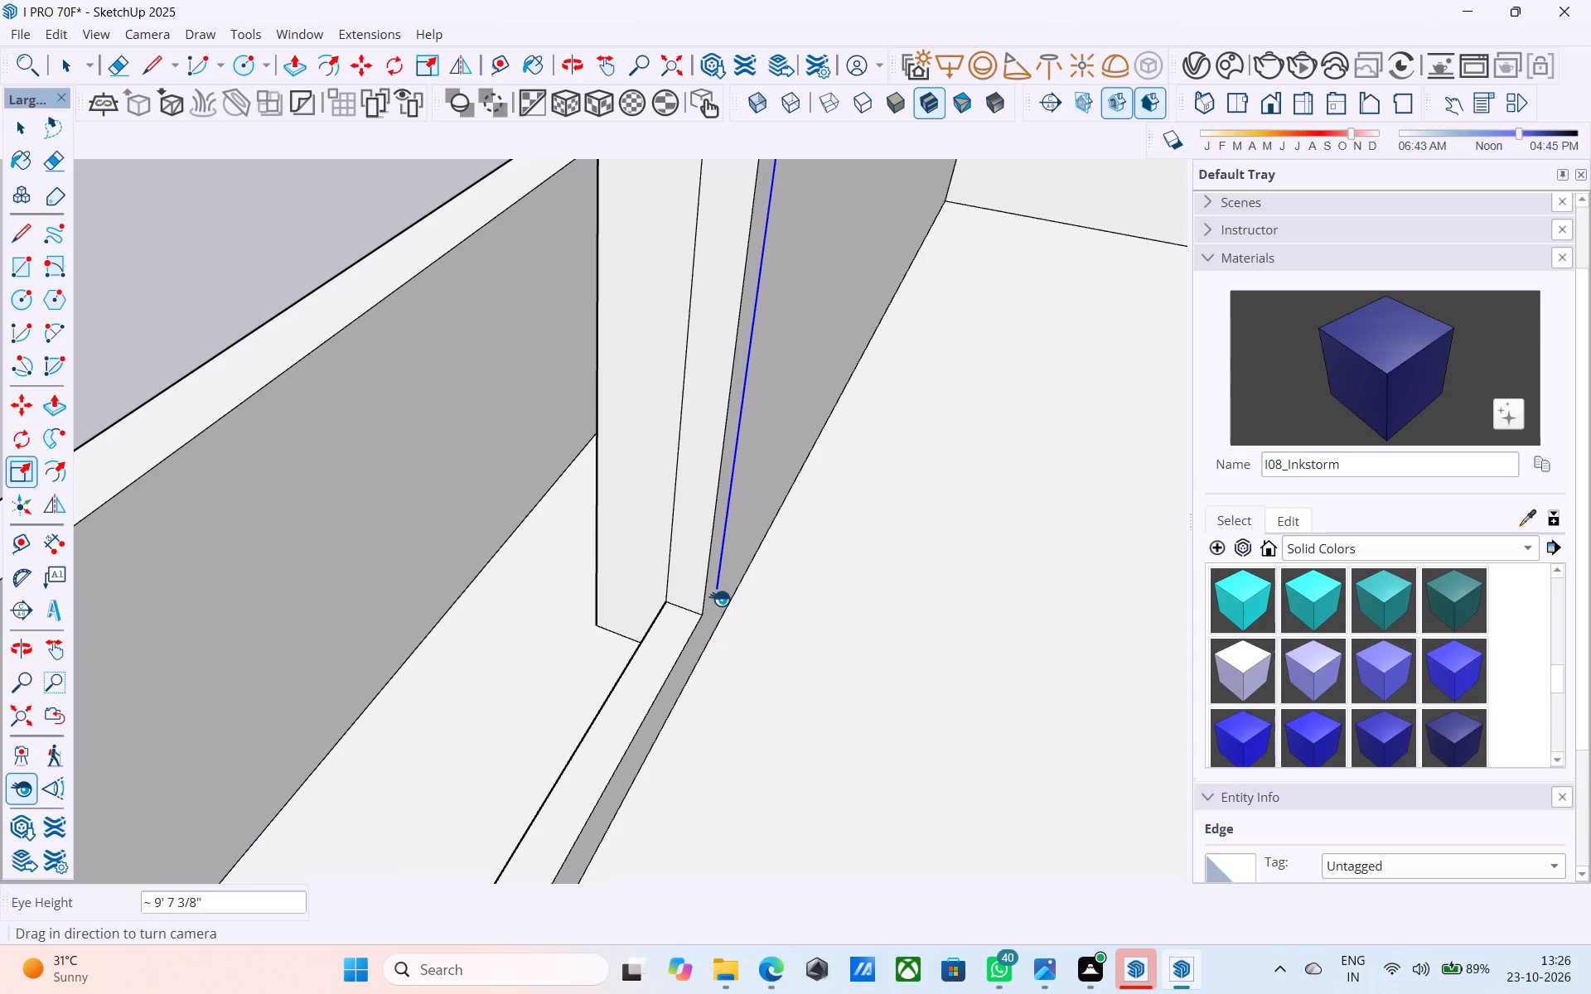
{"action": "key", "text": "l"}
{"action": "left_click", "coordinate": [717, 590]}
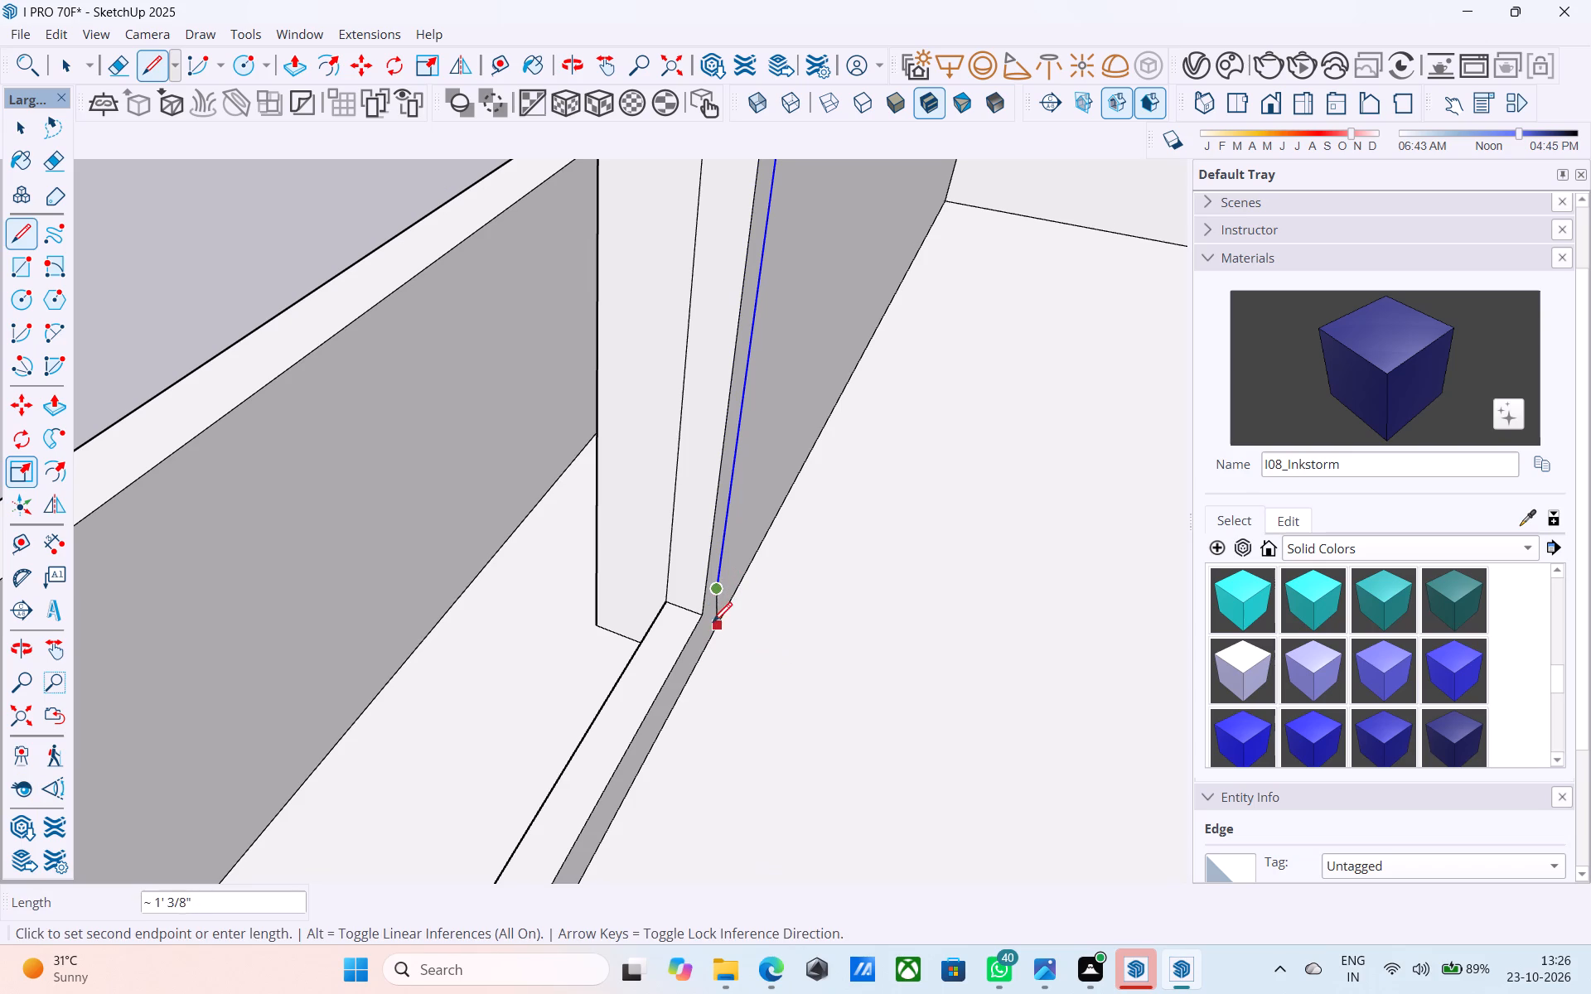
{"action": "scroll", "coordinate": [712, 637], "scroll_direction": "up", "scroll_amount": 2}
{"action": "left_click", "coordinate": [712, 637]}
{"action": "left_click", "coordinate": [699, 611]}
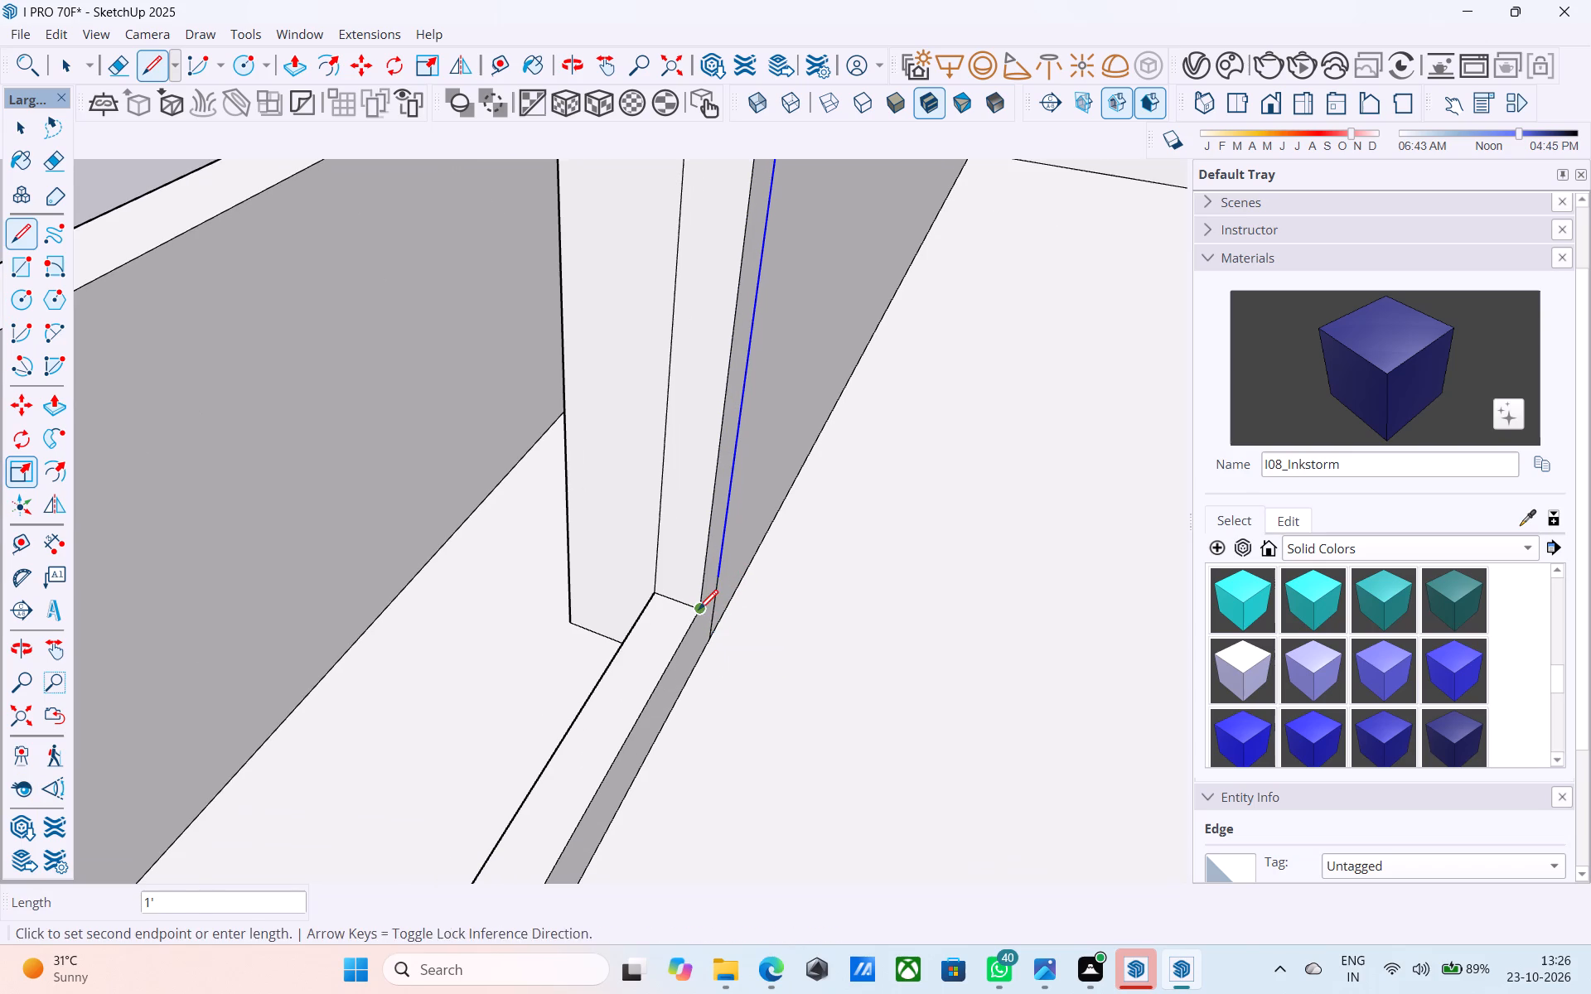
{"action": "left_click", "coordinate": [689, 673]}
Pull the narrow floor-to-ceiling strip beside the lowest-floor window across the room to the far wall, forming a partition wall.
{"action": "key", "text": "space"}
{"action": "left_click", "coordinate": [720, 522]}
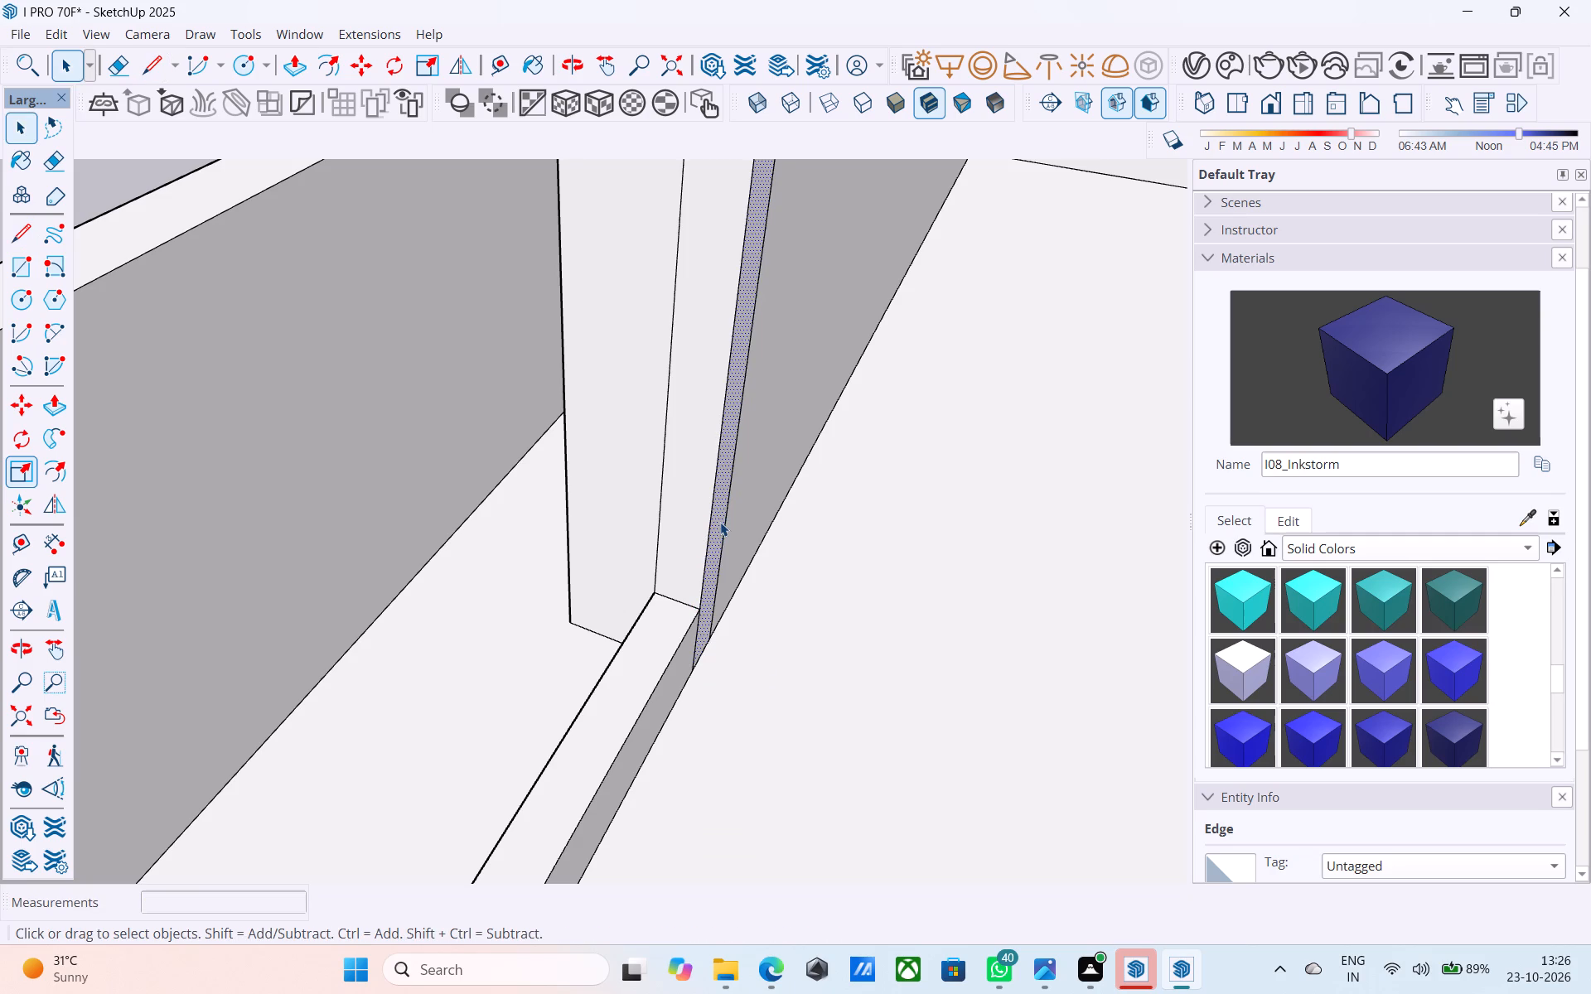
{"action": "key", "text": "p"}
{"action": "left_click", "coordinate": [720, 522]}
{"action": "middle_click_drag", "start_coordinate": [800, 534], "coordinate": [1240, 435]}
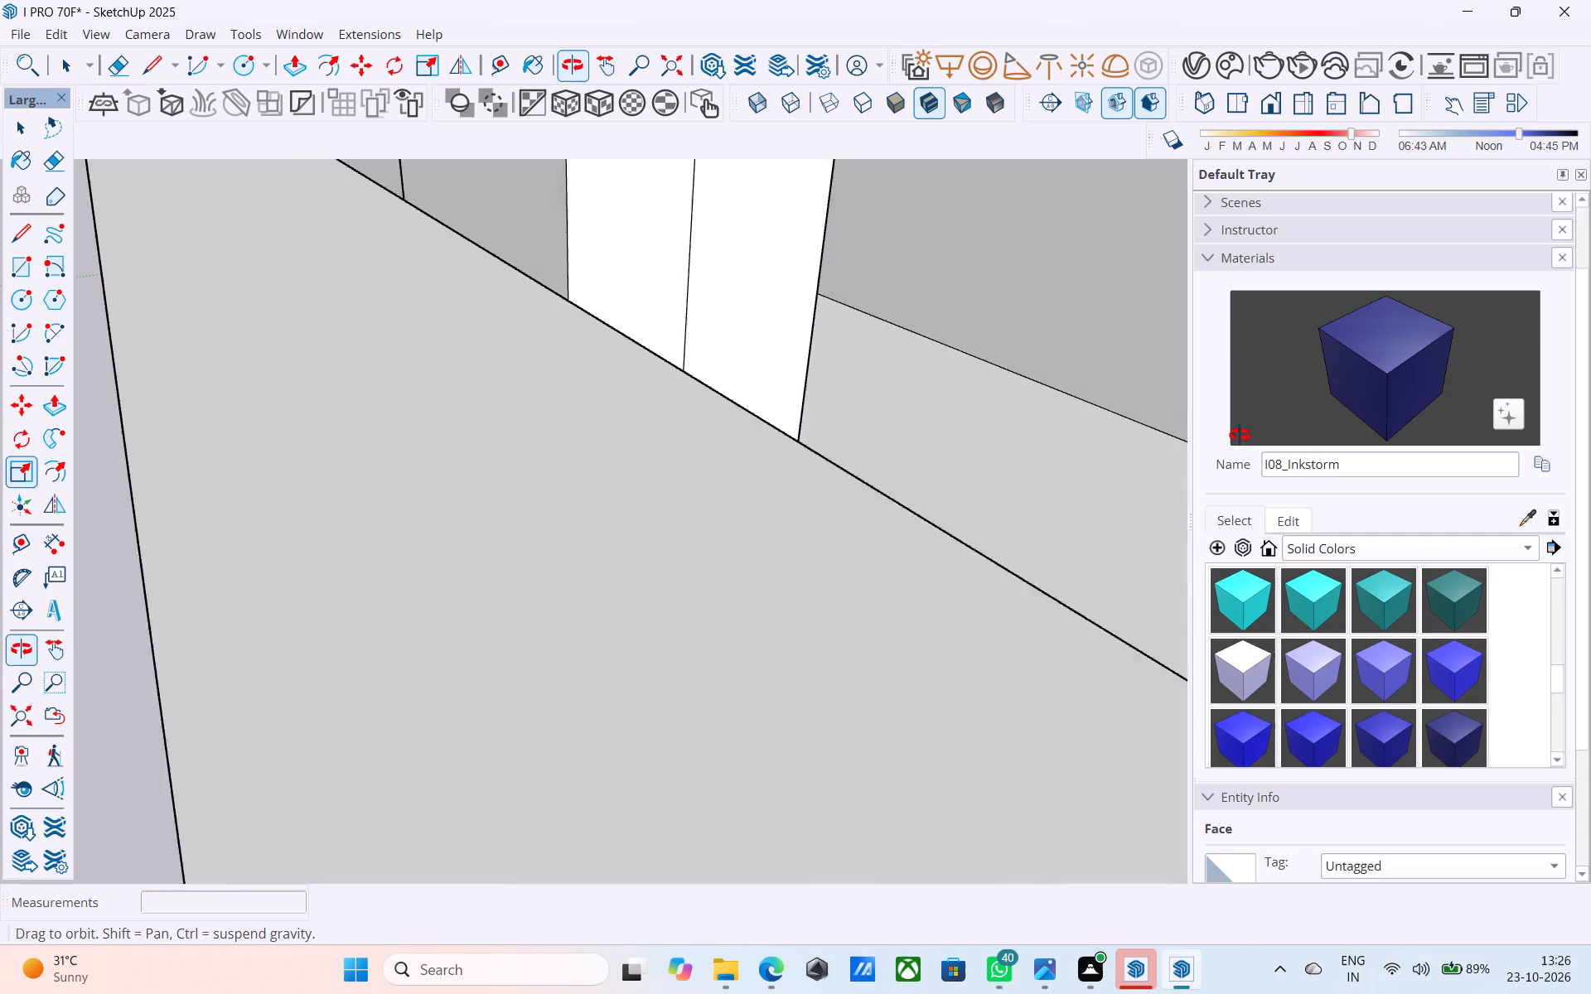
{"action": "middle_click_drag", "start_coordinate": [1240, 435], "coordinate": [1159, 436]}
{"action": "middle_click_drag", "start_coordinate": [1054, 434], "coordinate": [690, 673]}
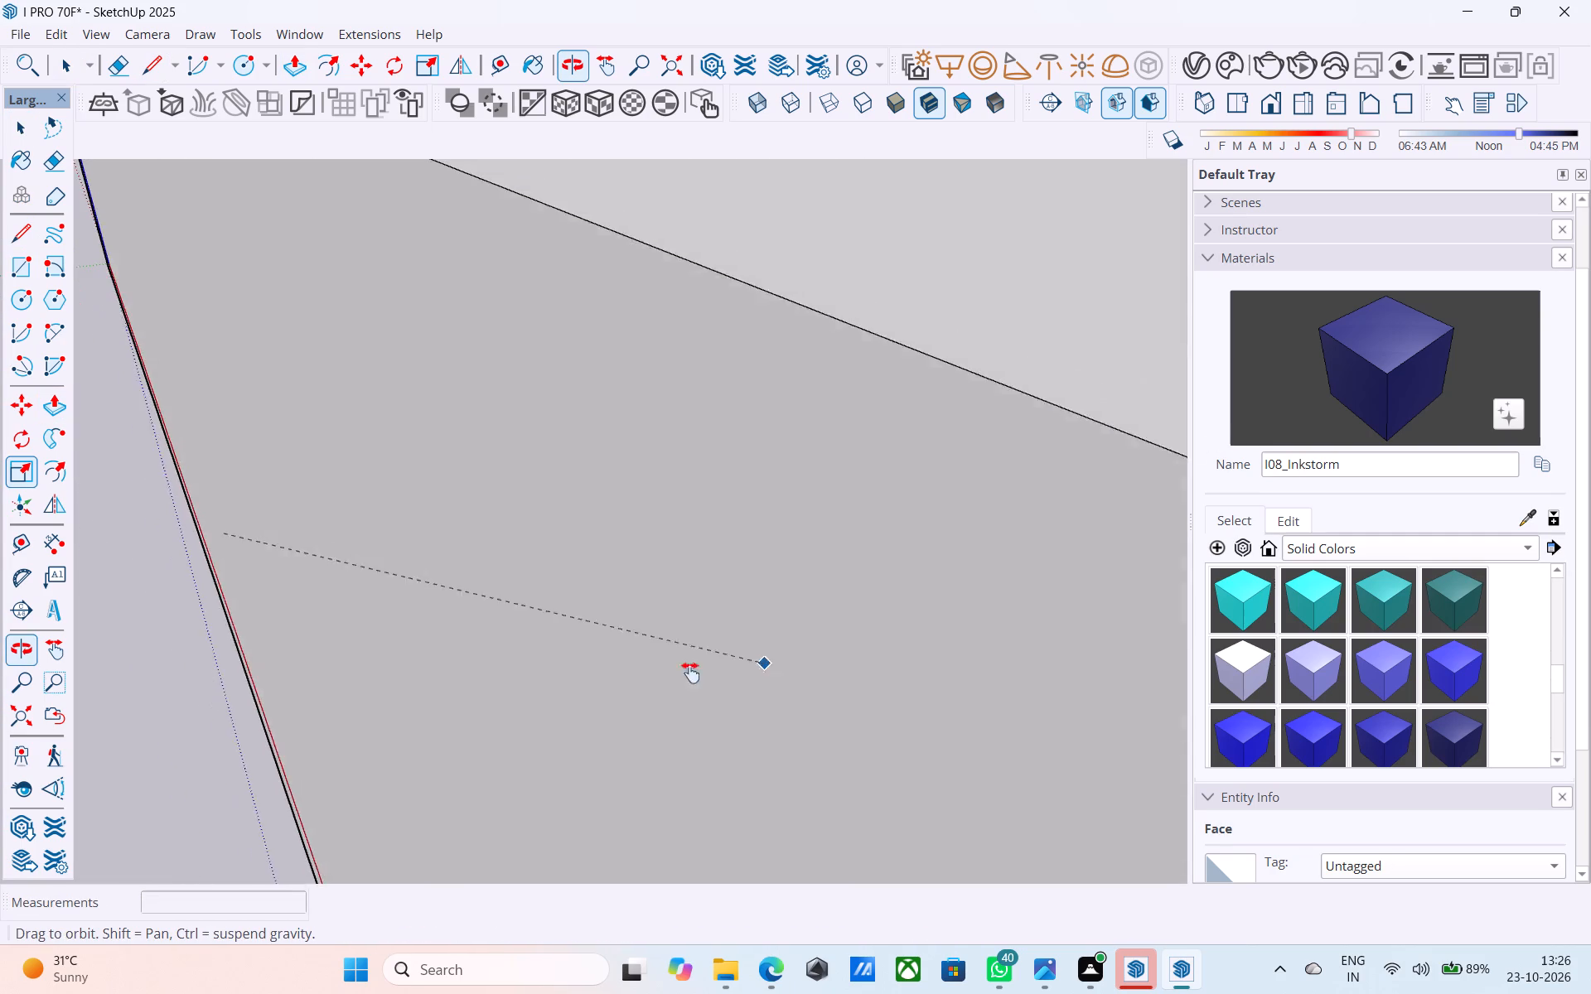
{"action": "middle_click_drag", "start_coordinate": [690, 673], "coordinate": [630, 712]}
{"action": "scroll", "coordinate": [636, 649], "scroll_direction": "down", "scroll_amount": 20}
{"action": "scroll", "coordinate": [636, 649], "scroll_direction": "down", "scroll_amount": 6}
{"action": "middle_click_drag", "start_coordinate": [850, 460], "coordinate": [709, 666], "text": "shift"}
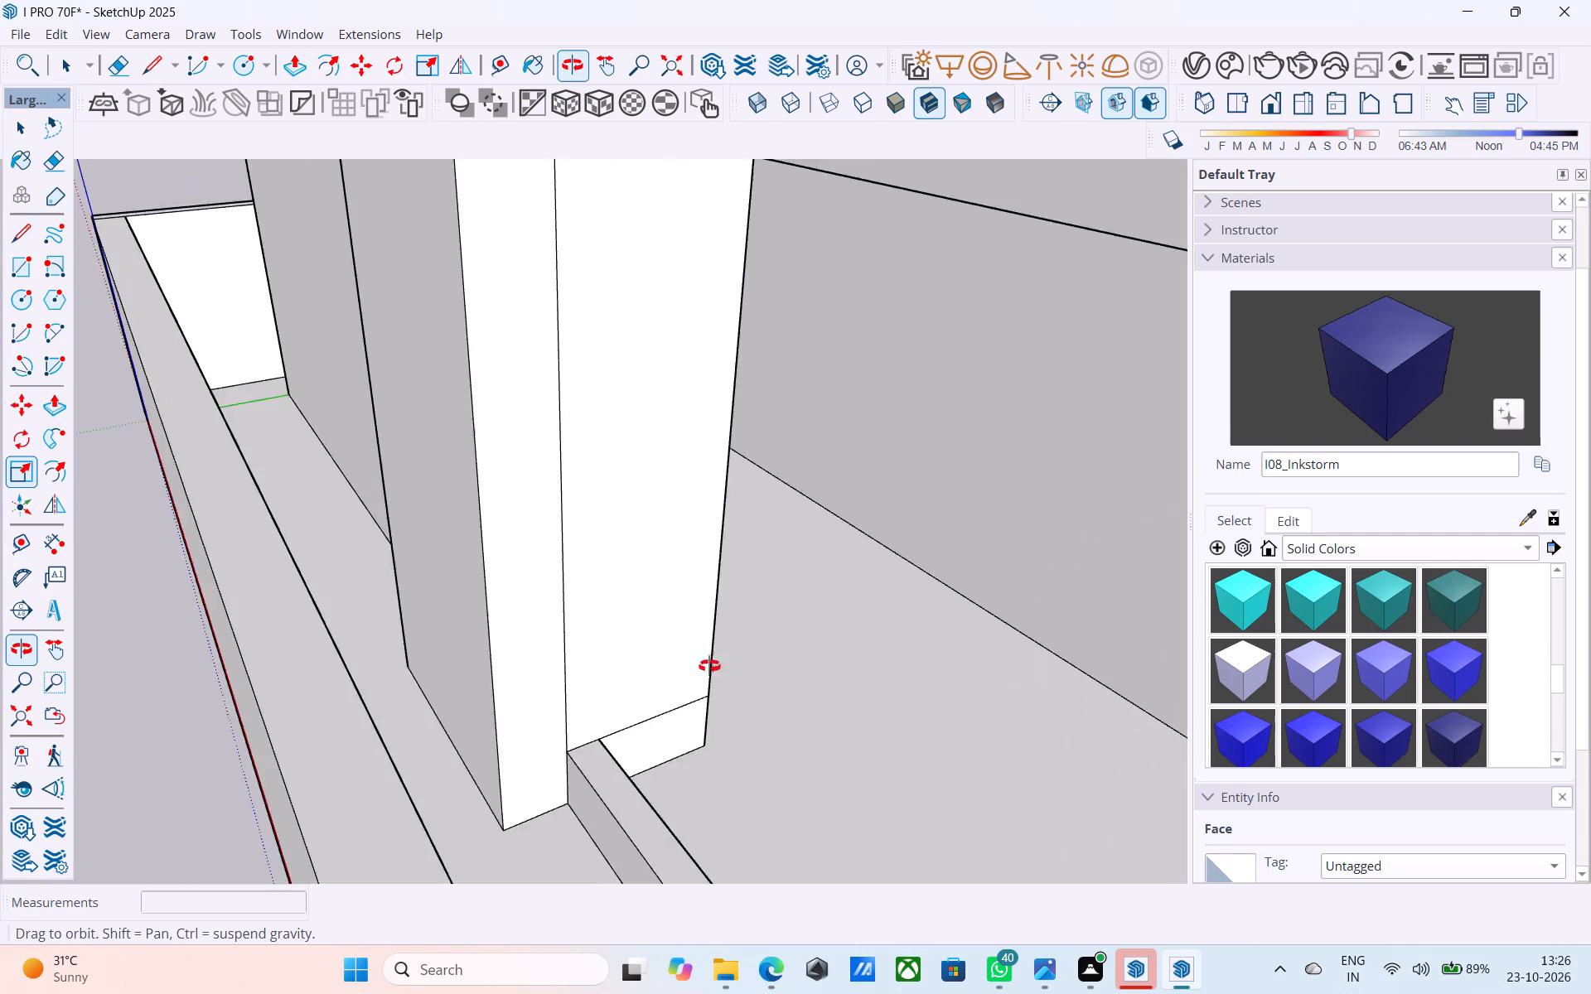
{"action": "middle_click_drag", "start_coordinate": [709, 666], "coordinate": [917, 638], "text": "shift"}
{"action": "left_click", "coordinate": [1027, 442]}
Erase the leftover seam lines on the new partition wall's face beside the lowest-floor window.
{"action": "scroll", "coordinate": [824, 467], "scroll_direction": "down", "scroll_amount": 9}
{"action": "middle_click_drag", "start_coordinate": [820, 517], "coordinate": [747, 548], "text": "shift"}
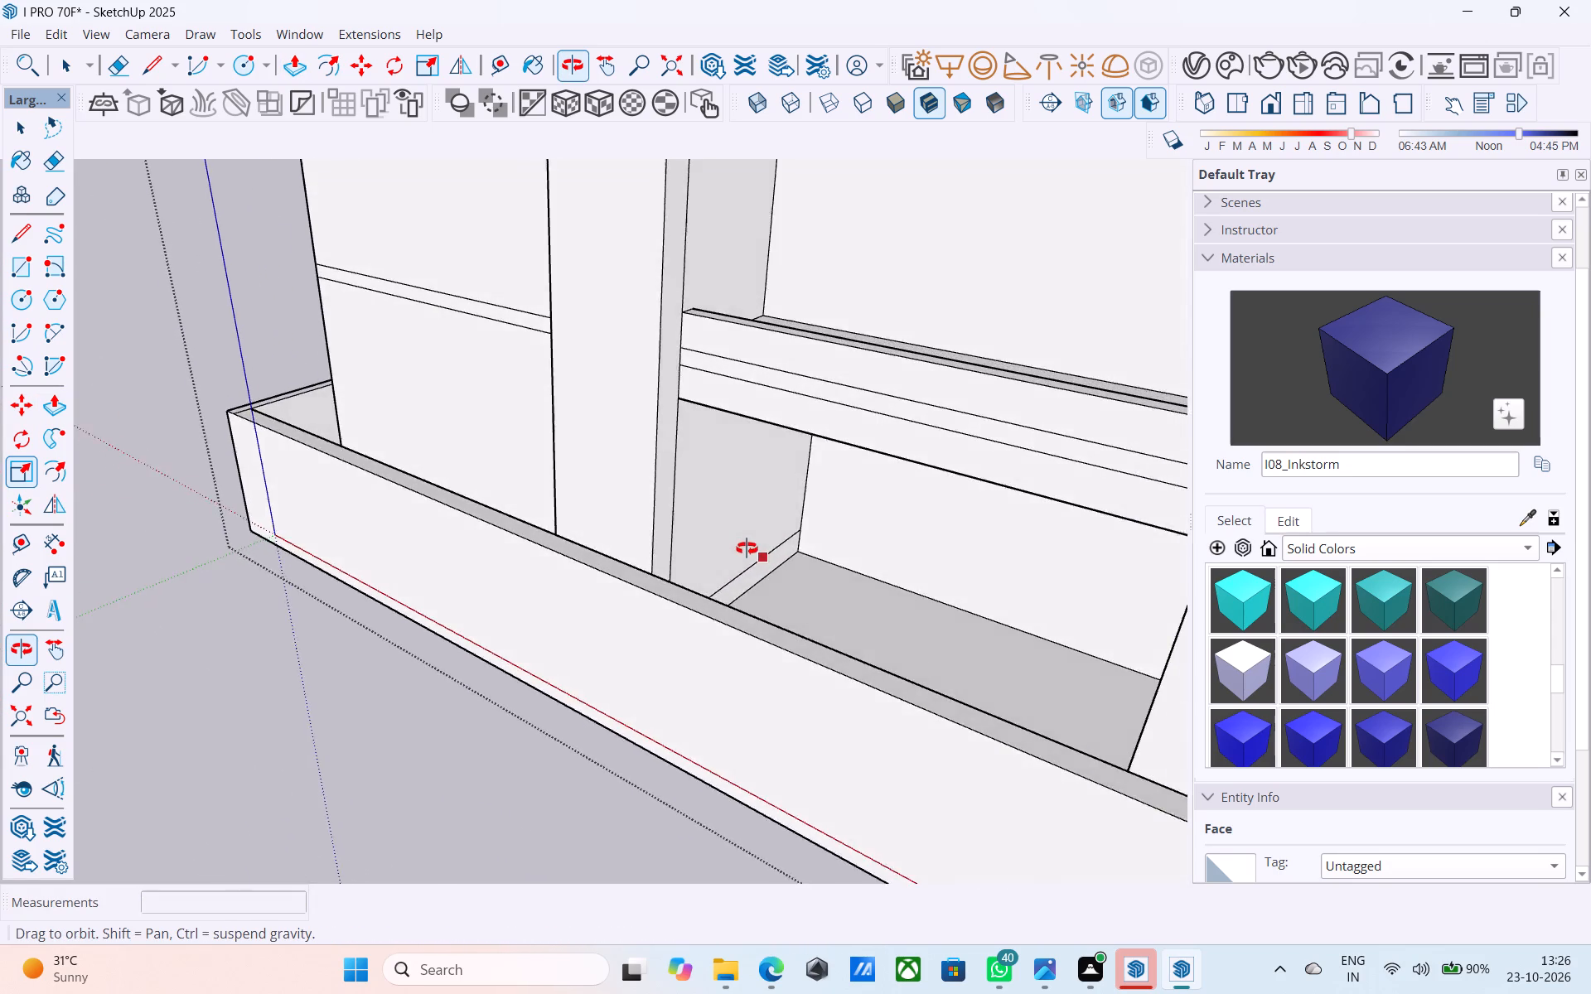
{"action": "middle_click_drag", "start_coordinate": [747, 548], "coordinate": [714, 504], "text": "shift"}
{"action": "key", "text": "e"}
{"action": "scroll", "coordinate": [722, 503], "scroll_direction": "up", "scroll_amount": 4}
{"action": "left_click", "coordinate": [738, 534]}
{"action": "middle_click_drag", "start_coordinate": [740, 527], "coordinate": [749, 563], "text": "shift"}
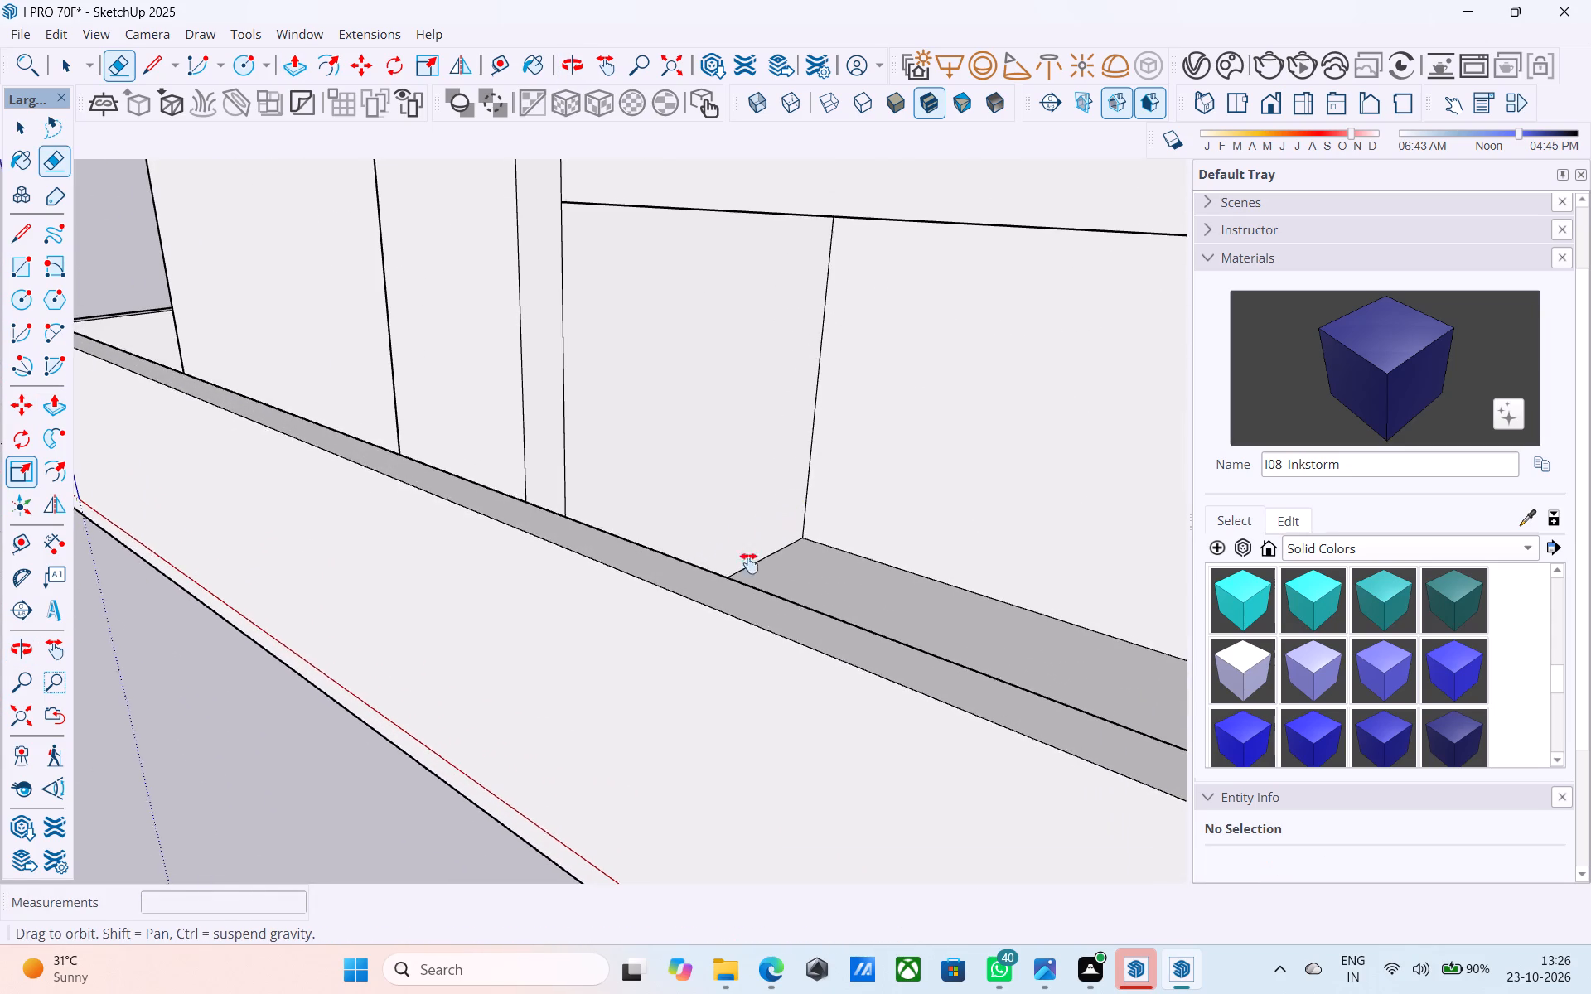
{"action": "middle_click_drag", "start_coordinate": [749, 563], "coordinate": [752, 519], "text": "shift"}
{"action": "scroll", "coordinate": [744, 277], "scroll_direction": "up", "scroll_amount": 1}
{"action": "left_click_drag", "start_coordinate": [771, 215], "coordinate": [762, 254]}
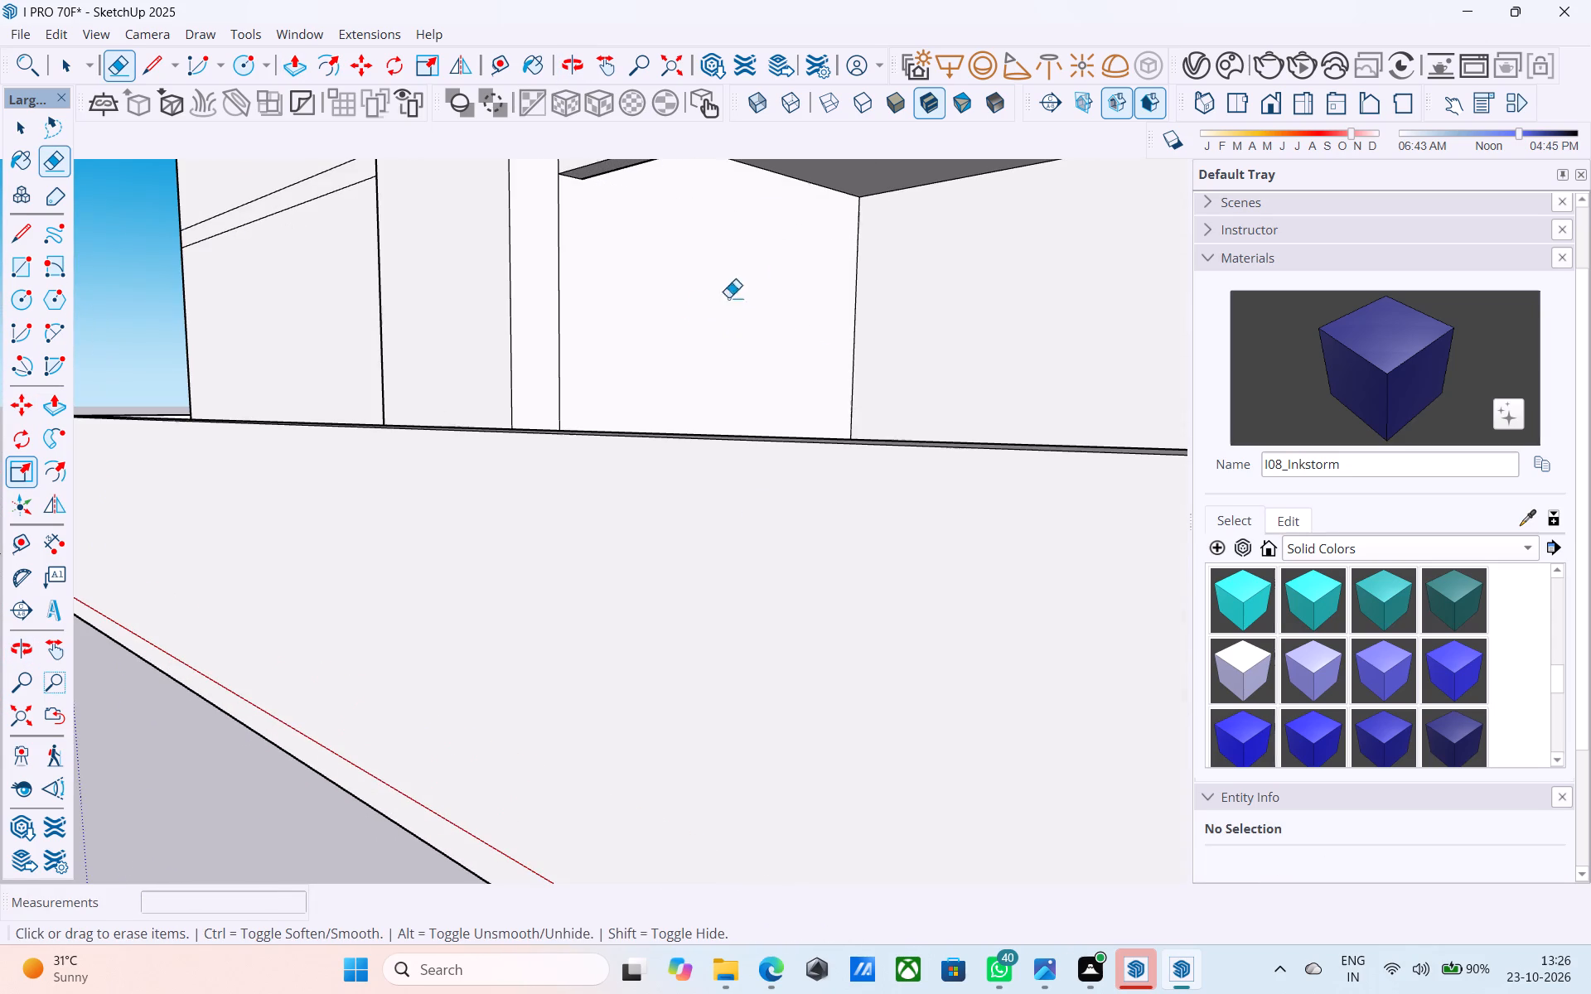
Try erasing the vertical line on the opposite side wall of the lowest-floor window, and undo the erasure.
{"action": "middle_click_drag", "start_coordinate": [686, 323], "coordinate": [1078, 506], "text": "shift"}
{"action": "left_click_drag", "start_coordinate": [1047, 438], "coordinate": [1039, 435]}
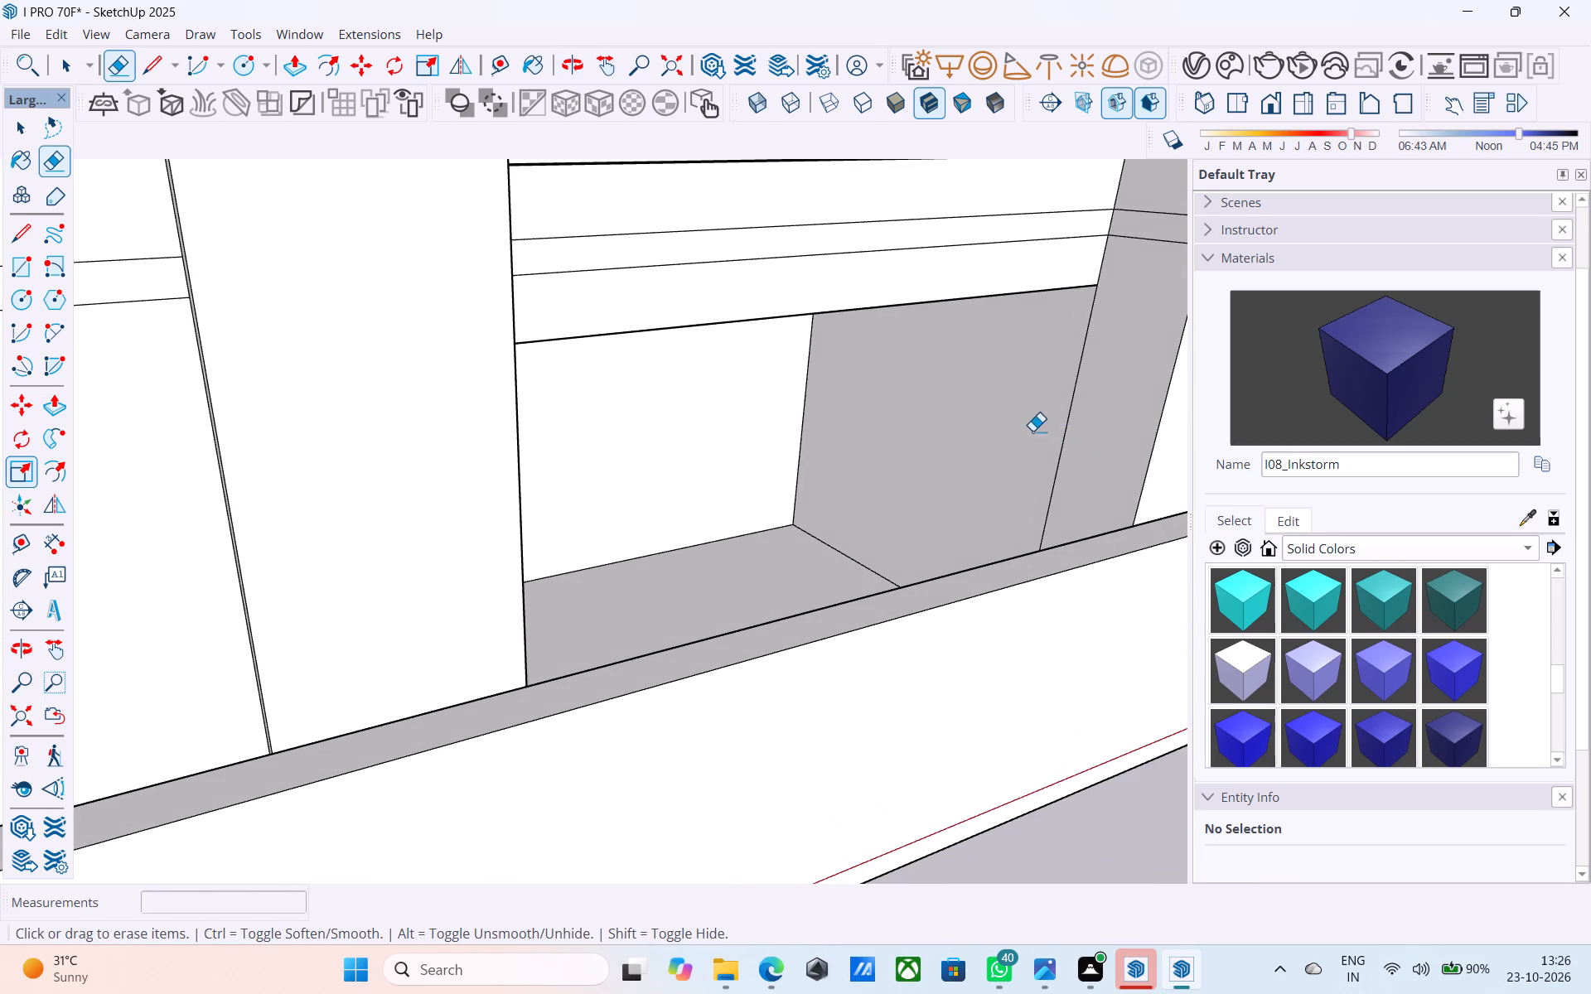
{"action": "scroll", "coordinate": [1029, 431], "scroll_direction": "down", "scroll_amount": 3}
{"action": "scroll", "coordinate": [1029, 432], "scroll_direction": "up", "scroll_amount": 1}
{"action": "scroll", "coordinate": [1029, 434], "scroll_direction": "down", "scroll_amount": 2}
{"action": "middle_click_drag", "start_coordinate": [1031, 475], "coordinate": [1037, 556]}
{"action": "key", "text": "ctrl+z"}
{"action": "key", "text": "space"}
Save the model.
{"action": "scroll", "coordinate": [1016, 543], "scroll_direction": "down", "scroll_amount": 6}
{"action": "middle_click_drag", "start_coordinate": [985, 560], "coordinate": [930, 548]}
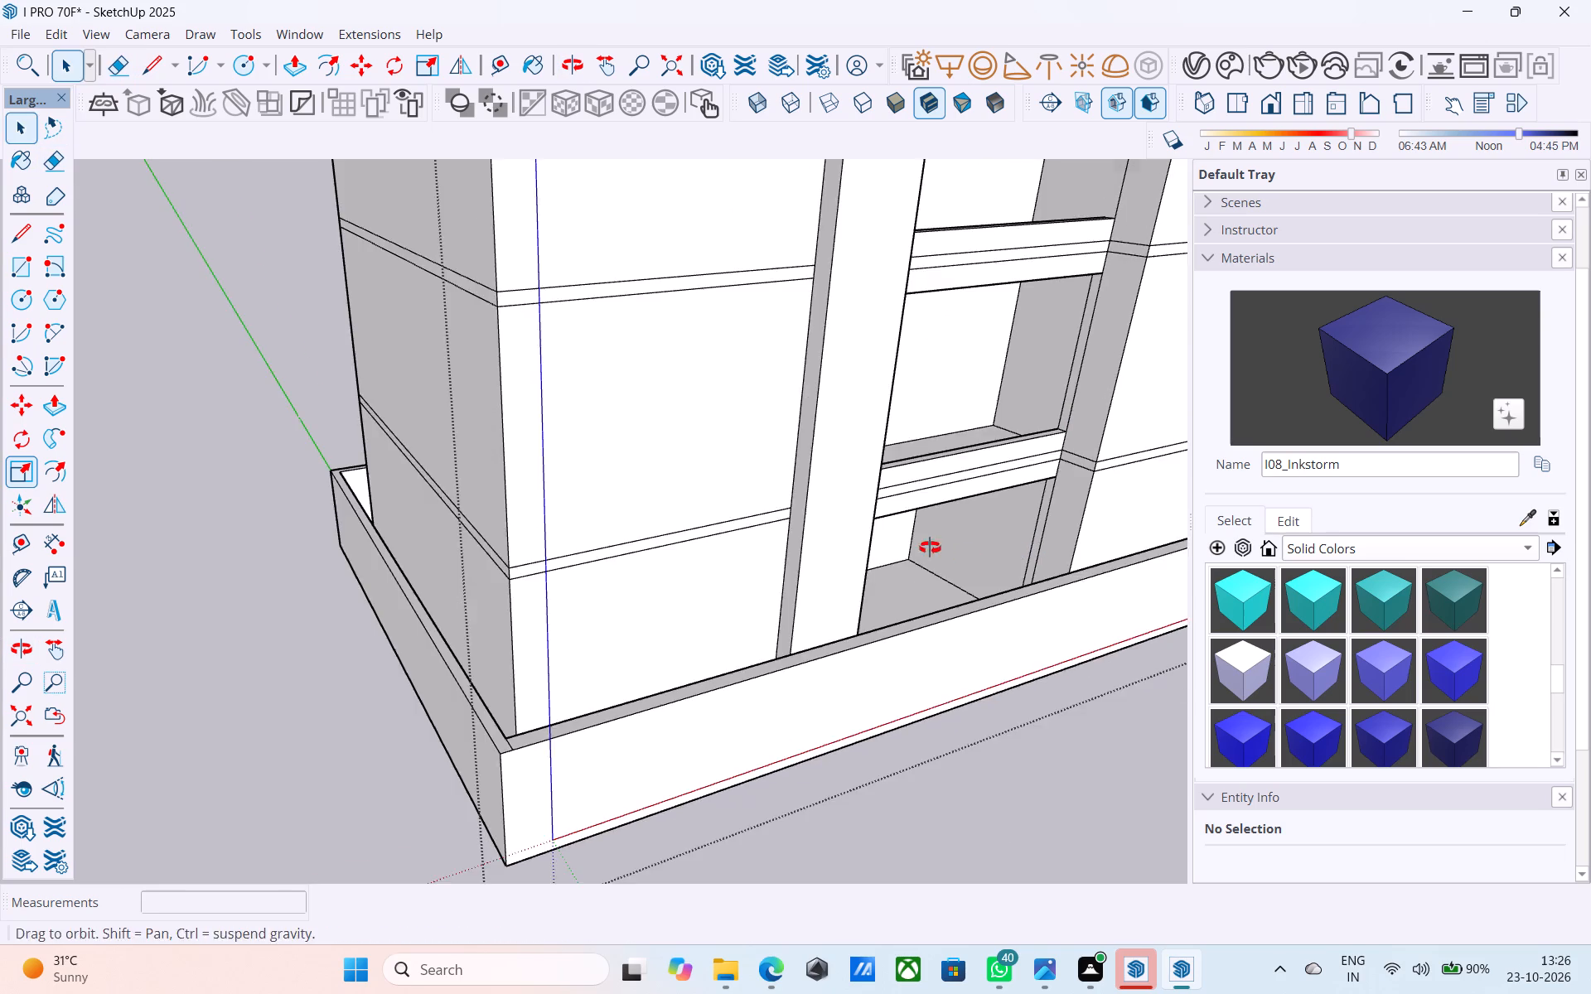
{"action": "middle_click_drag", "start_coordinate": [930, 548], "coordinate": [909, 548]}
{"action": "key", "text": "ctrl+s"}
{"action": "key", "text": "space"}
Examine the whole building from outside, from the window facade with its partition walls around to the Inkstorm-framed elevation.
{"action": "scroll", "coordinate": [891, 587], "scroll_direction": "up", "scroll_amount": 2}
{"action": "scroll", "coordinate": [860, 593], "scroll_direction": "down", "scroll_amount": 8}
{"action": "middle_click_drag", "start_coordinate": [849, 605], "coordinate": [814, 598]}
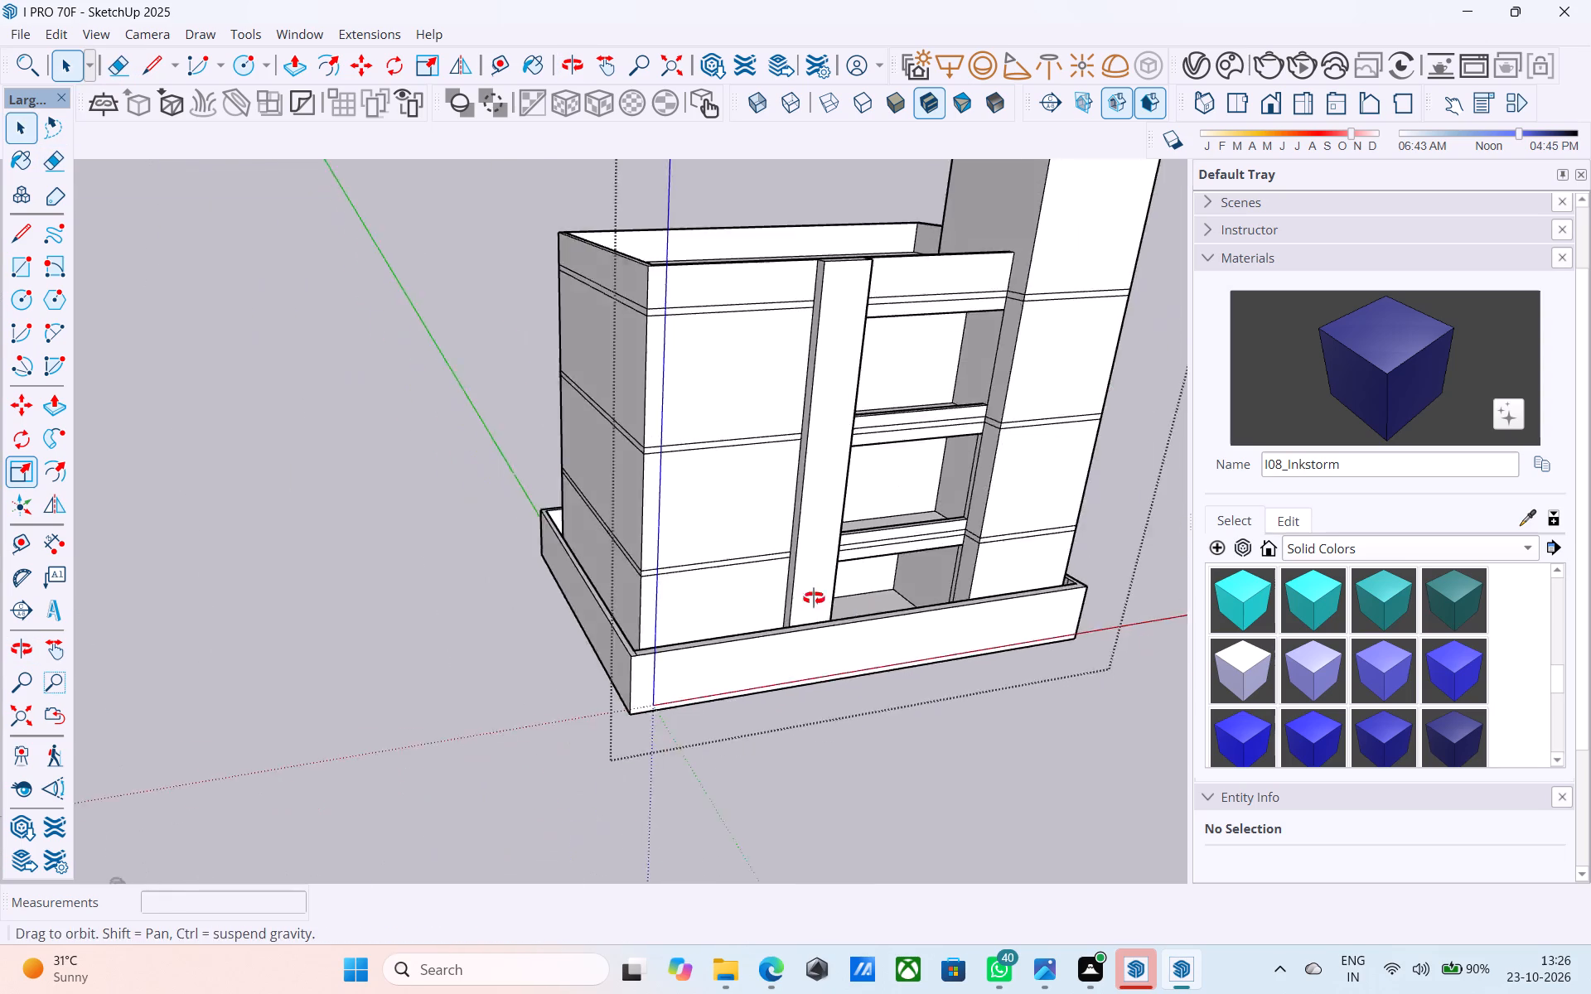
{"action": "middle_click_drag", "start_coordinate": [814, 598], "coordinate": [670, 557]}
{"action": "scroll", "coordinate": [689, 548], "scroll_direction": "down", "scroll_amount": 4}
{"action": "middle_click_drag", "start_coordinate": [689, 552], "coordinate": [370, 517]}
{"action": "middle_click_drag", "start_coordinate": [970, 451], "coordinate": [809, 497]}
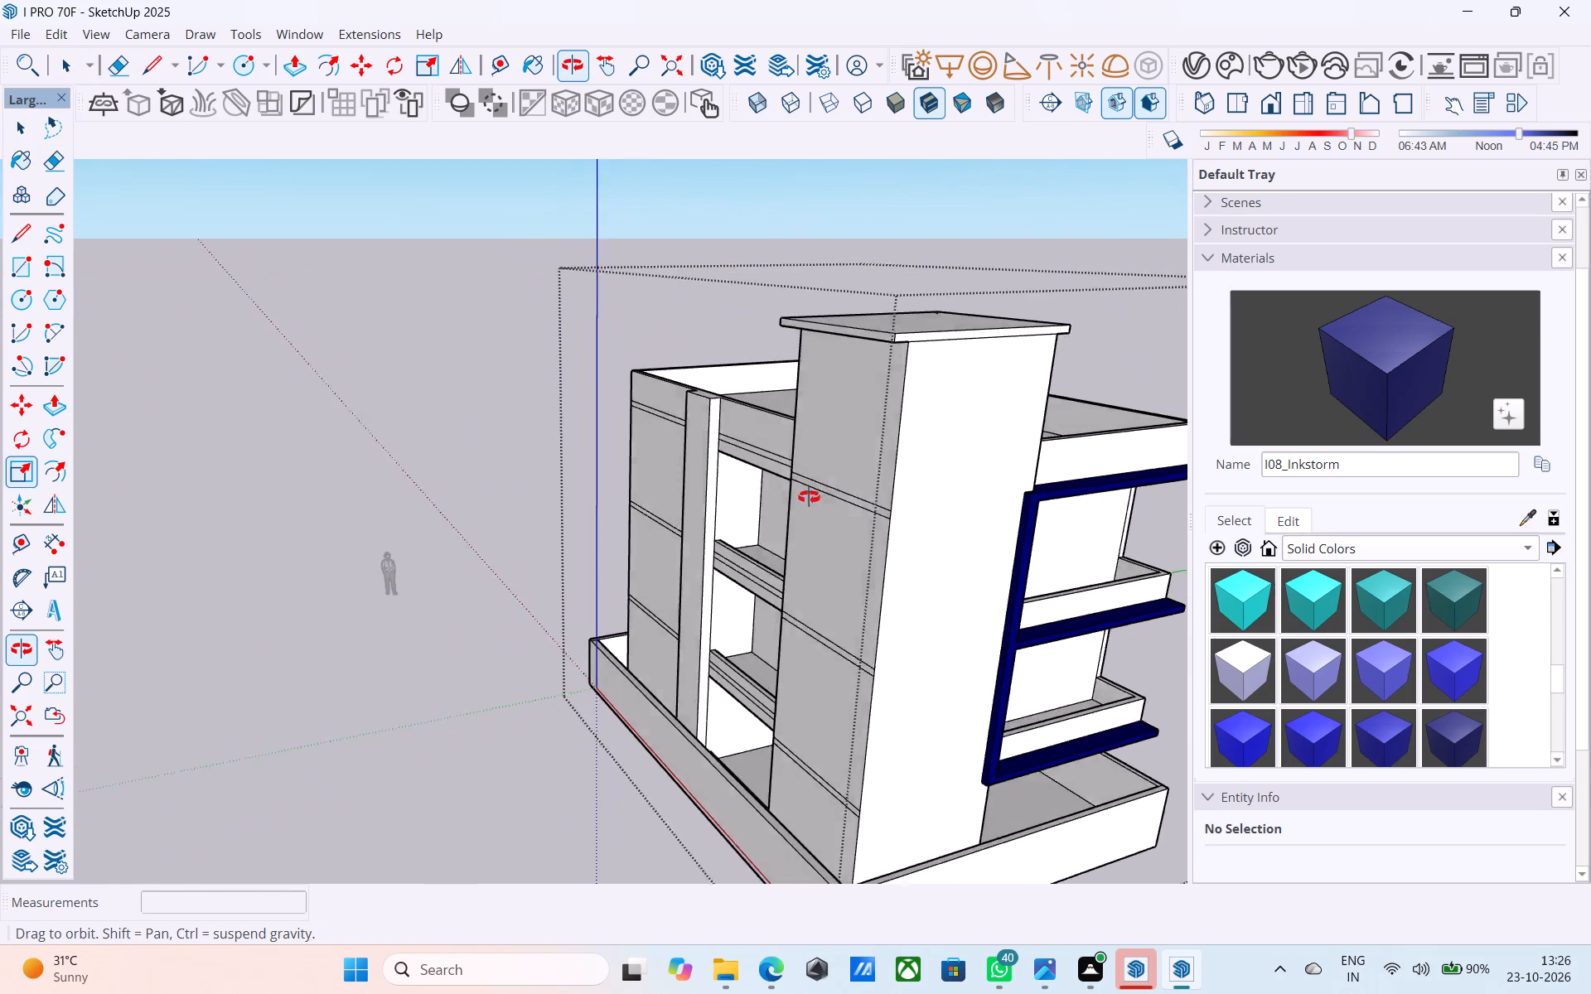
{"action": "middle_click_drag", "start_coordinate": [809, 497], "coordinate": [1039, 493]}
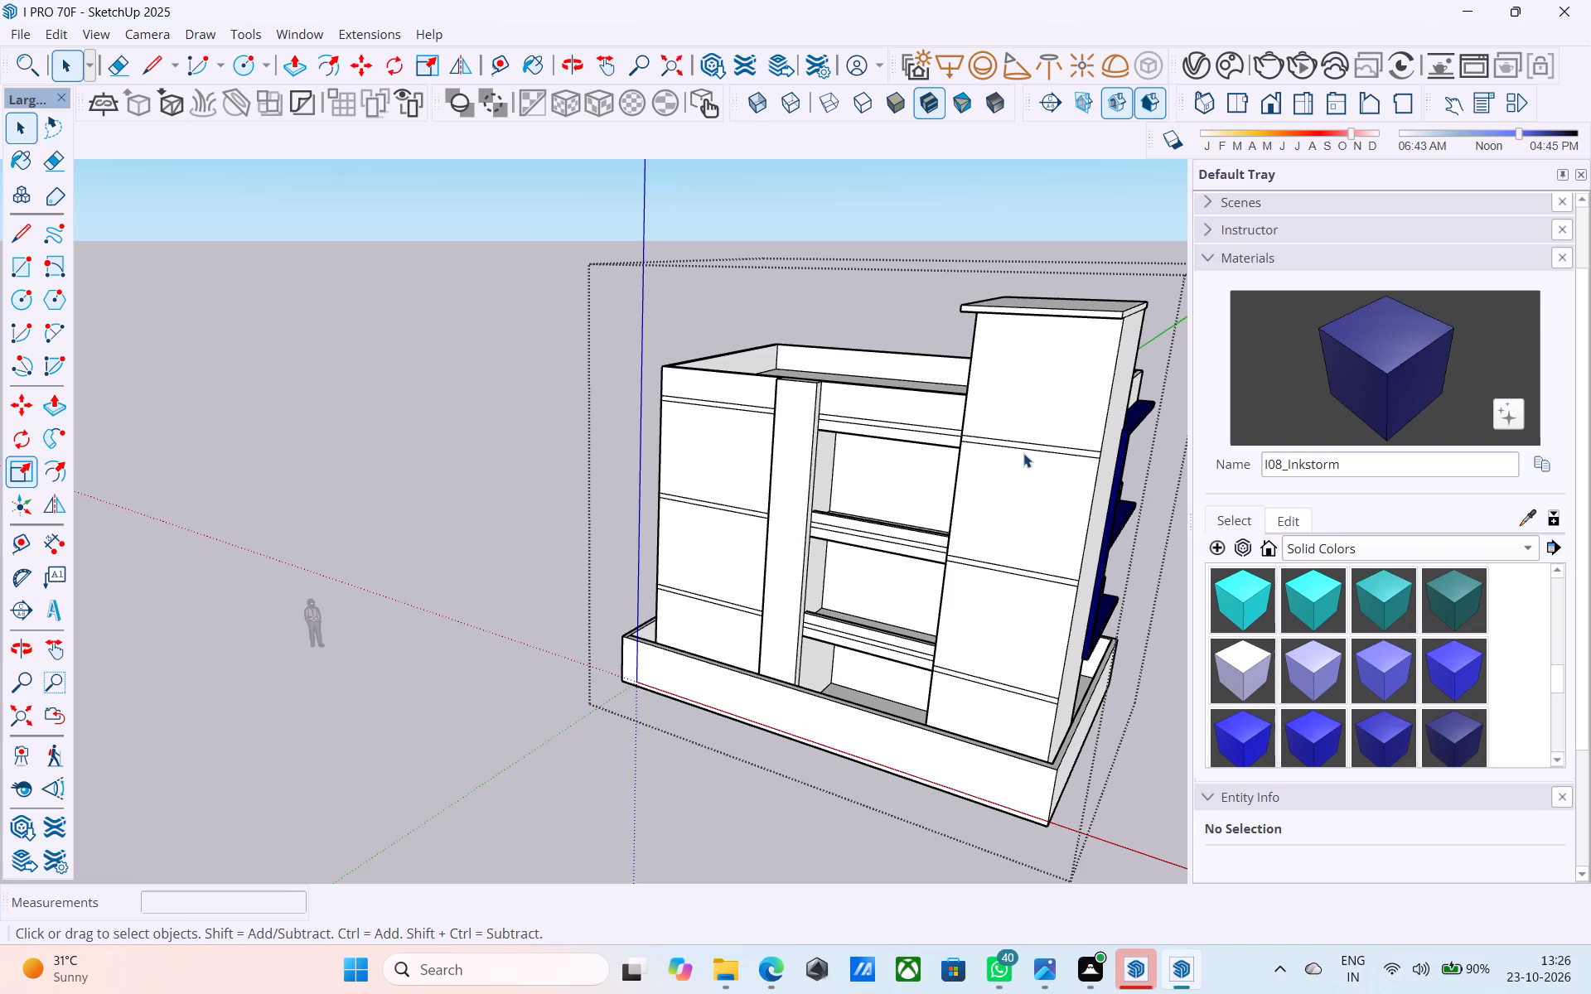
{"action": "scroll", "coordinate": [1023, 453], "scroll_direction": "down", "scroll_amount": 1}
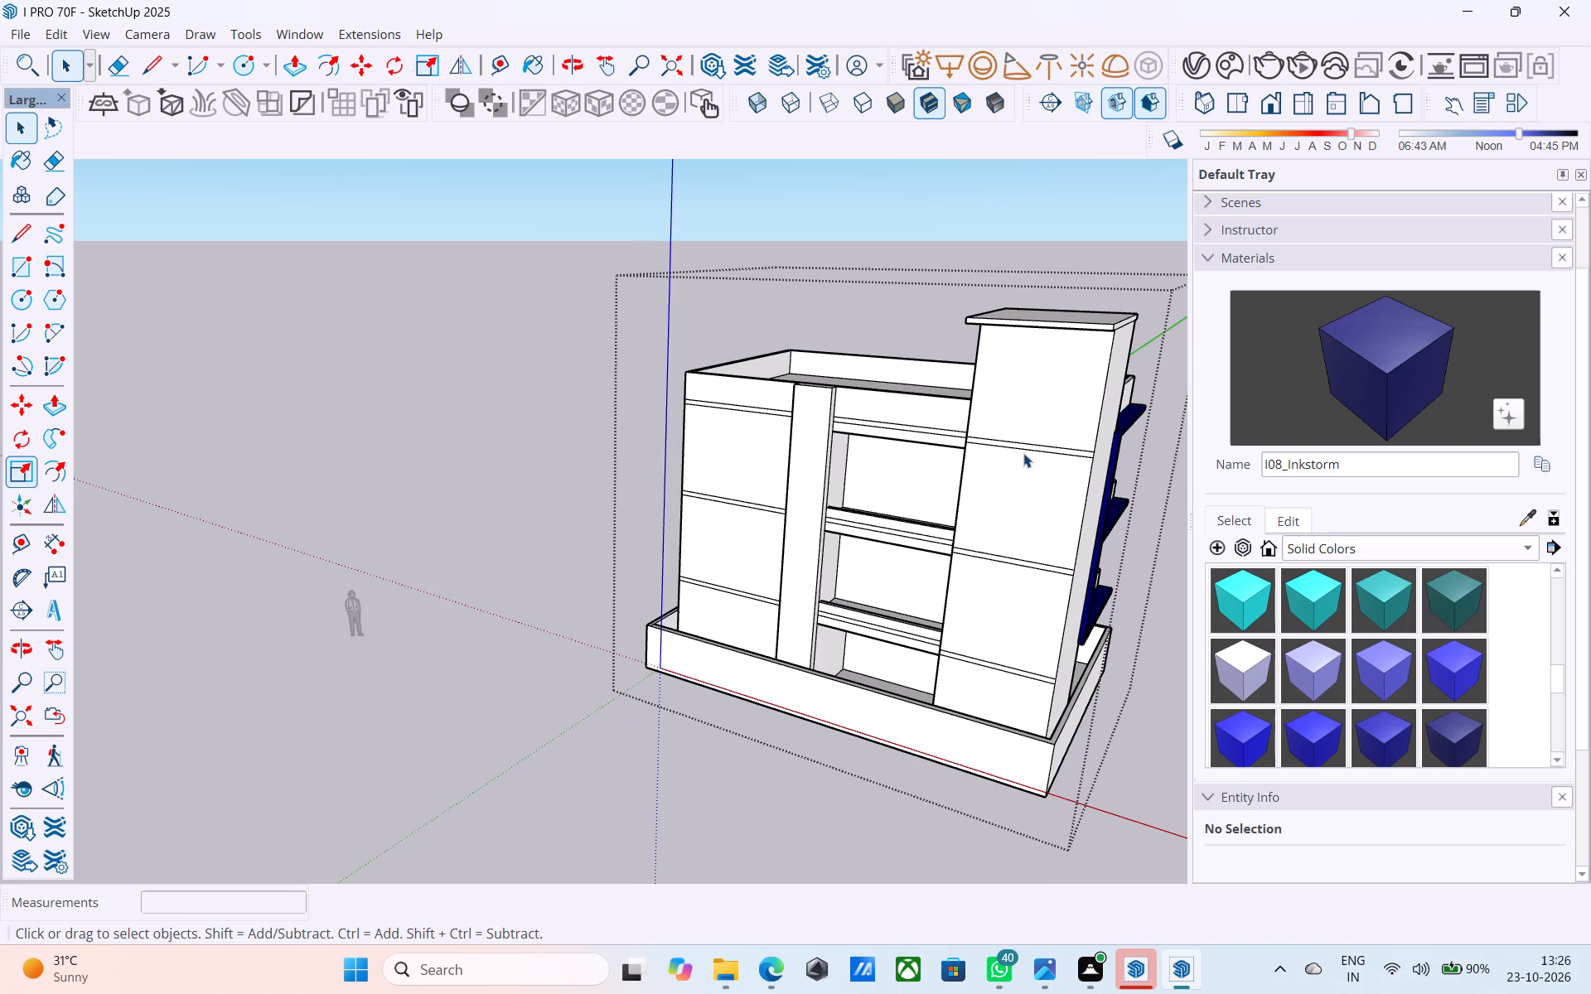
{"action": "scroll", "coordinate": [1023, 453], "scroll_direction": "down", "scroll_amount": 3}
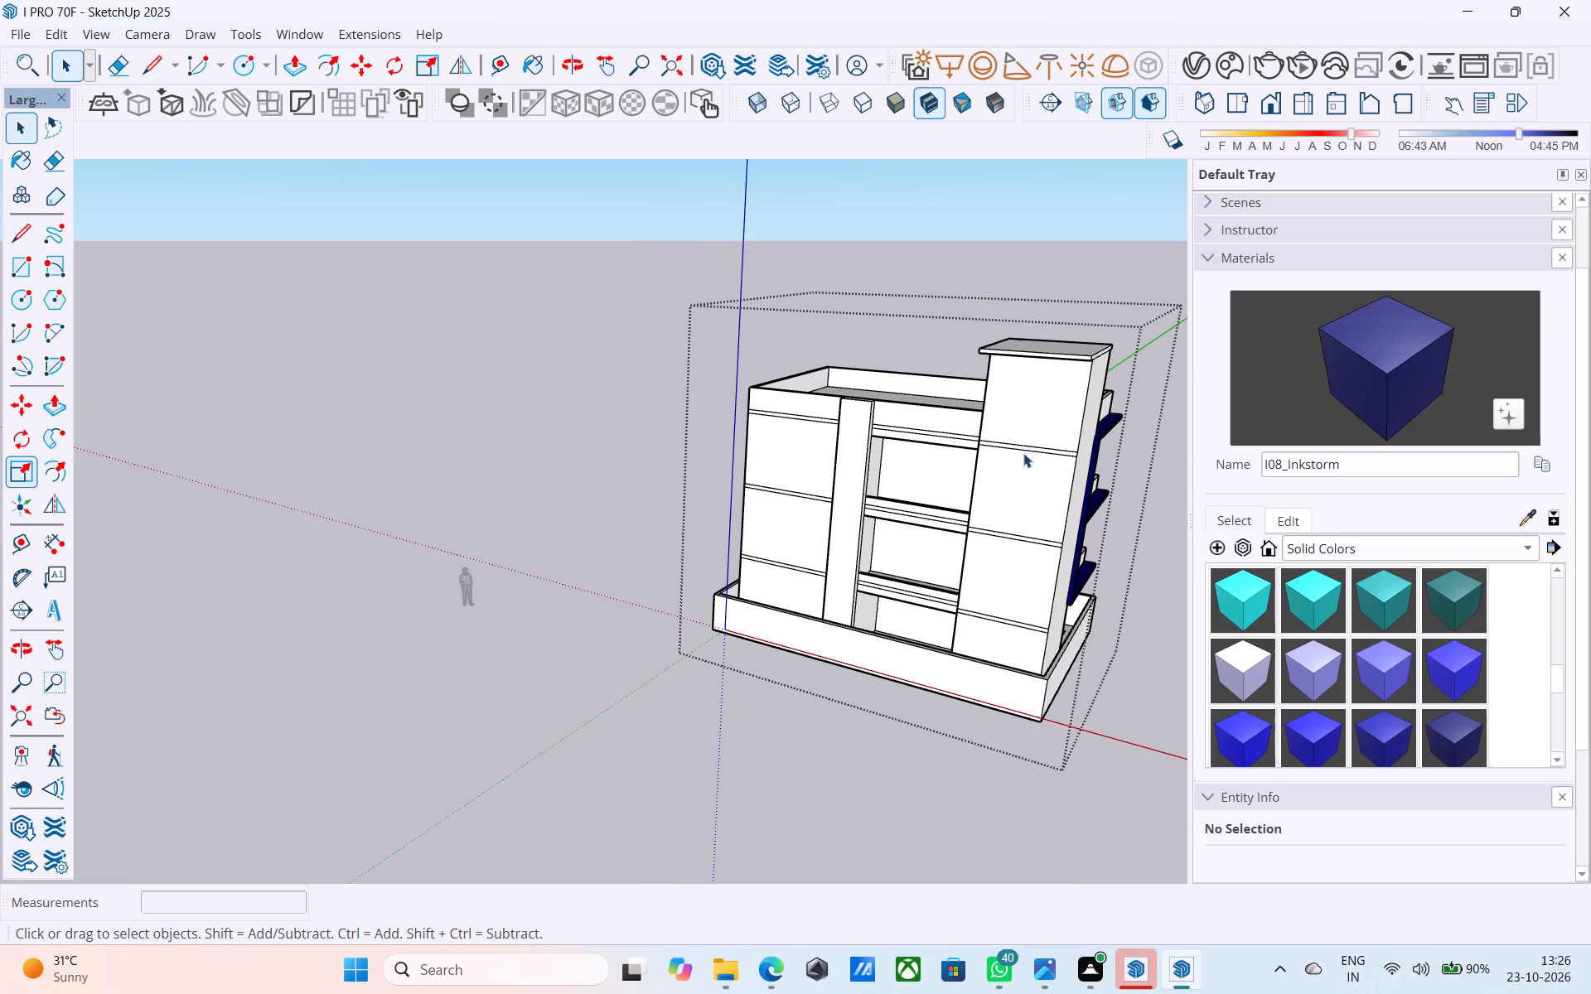
{"action": "scroll", "coordinate": [1023, 453], "scroll_direction": "down", "scroll_amount": 3}
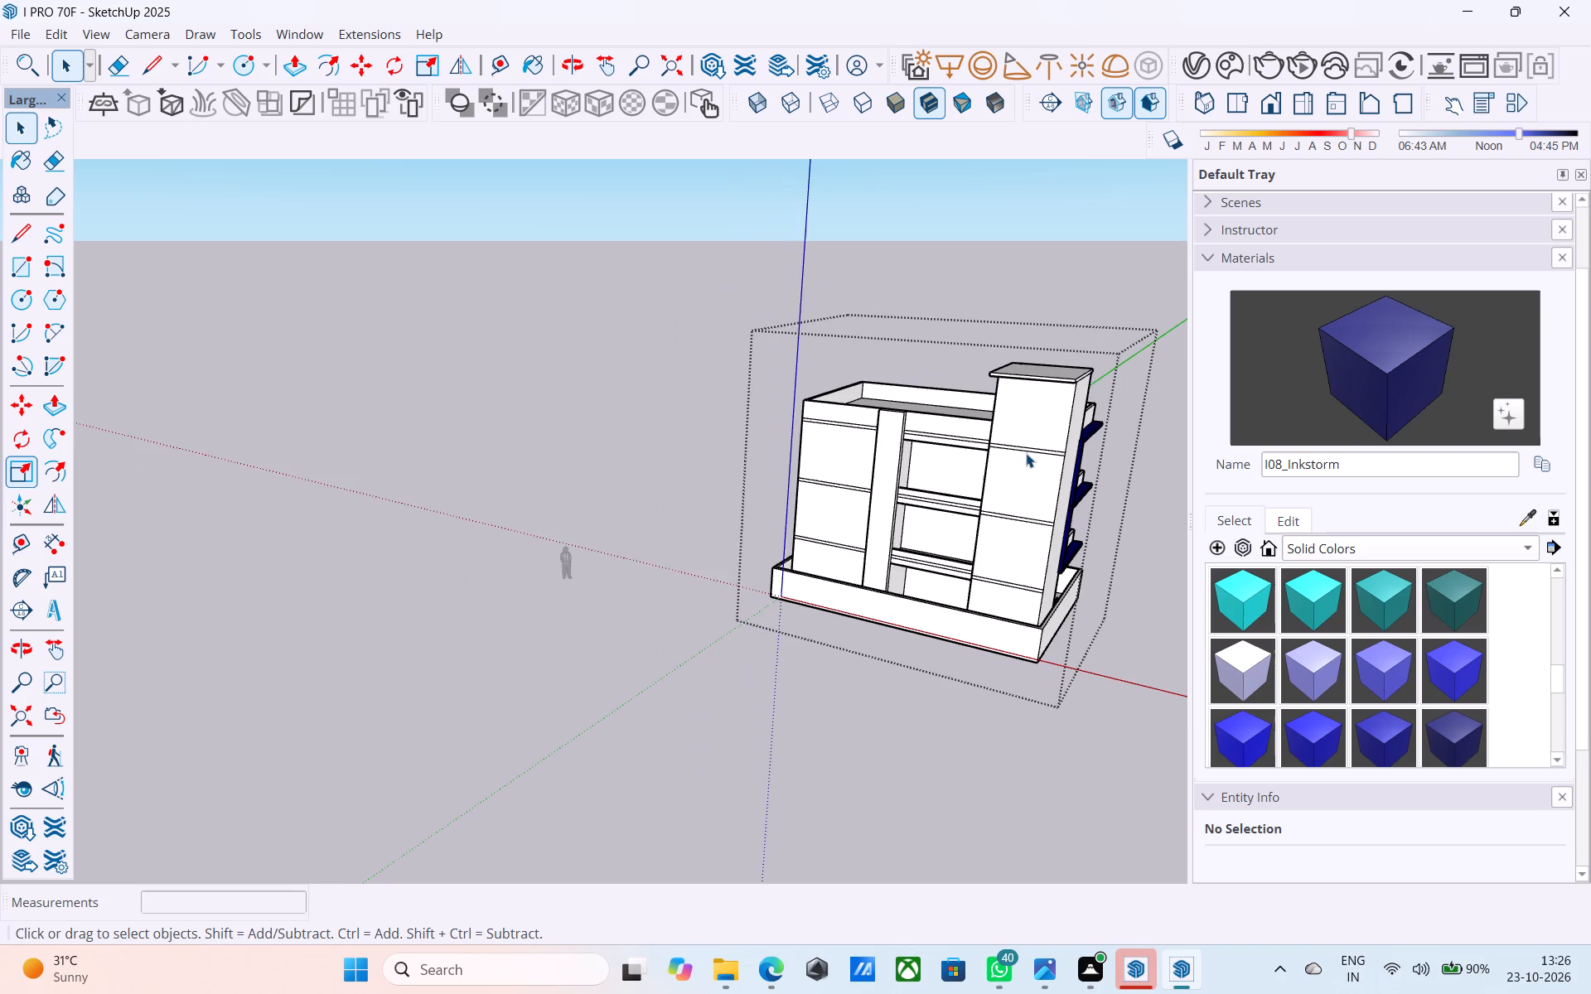
{"action": "scroll", "coordinate": [1026, 453], "scroll_direction": "down", "scroll_amount": 5}
{"action": "middle_click_drag", "start_coordinate": [1086, 453], "coordinate": [1242, 458]}
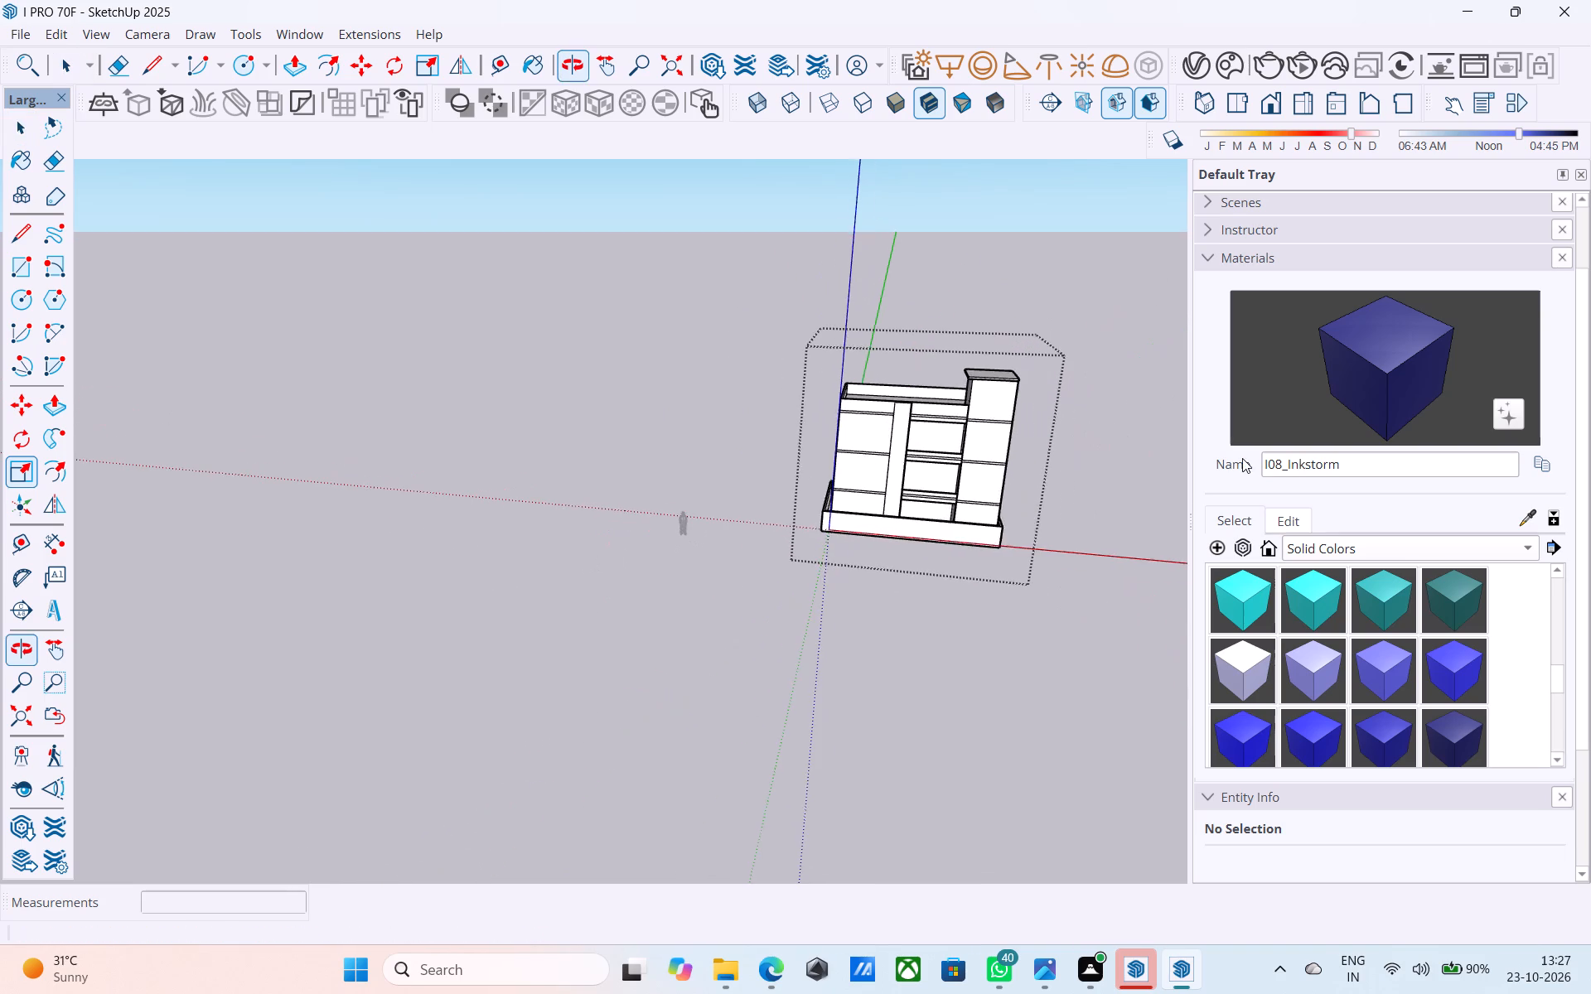
{"action": "scroll", "coordinate": [687, 472], "scroll_direction": "down", "scroll_amount": 4}
{"action": "middle_click_drag", "start_coordinate": [1105, 451], "coordinate": [433, 444]}
{"action": "middle_click_drag", "start_coordinate": [737, 461], "coordinate": [795, 401]}
{"action": "scroll", "coordinate": [824, 405], "scroll_direction": "down", "scroll_amount": 2}
{"action": "middle_click_drag", "start_coordinate": [727, 527], "coordinate": [686, 464]}
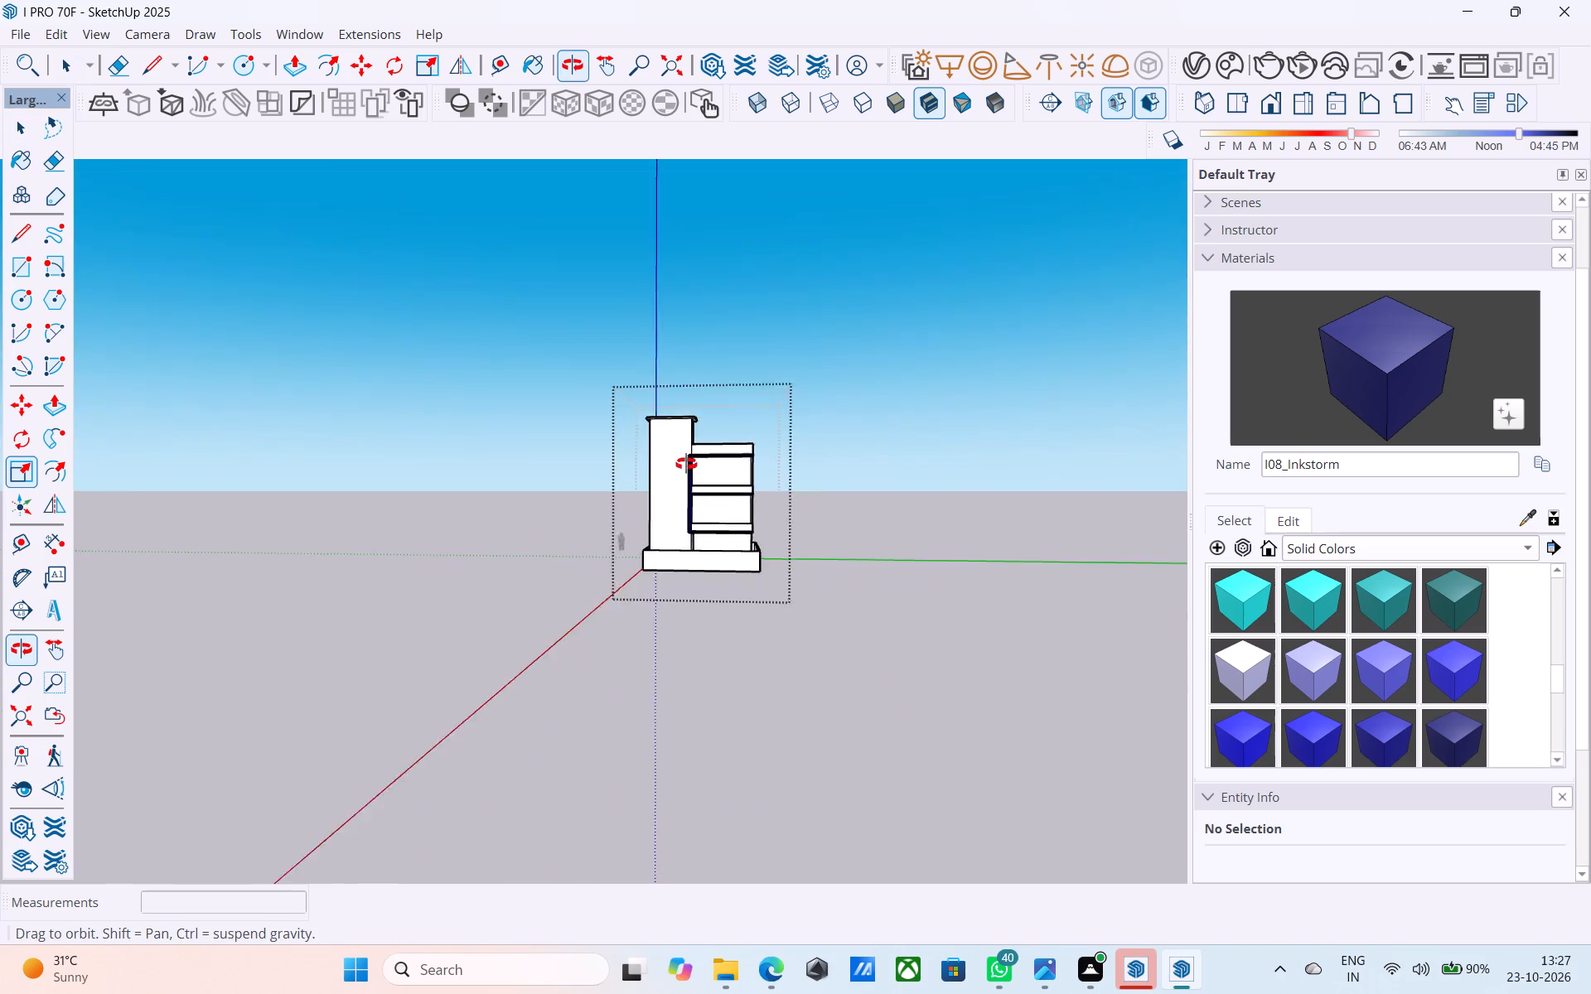
{"action": "middle_click_drag", "start_coordinate": [686, 464], "coordinate": [687, 457]}
{"action": "scroll", "coordinate": [684, 459], "scroll_direction": "up", "scroll_amount": 13}
{"action": "middle_click_drag", "start_coordinate": [694, 479], "coordinate": [482, 585]}
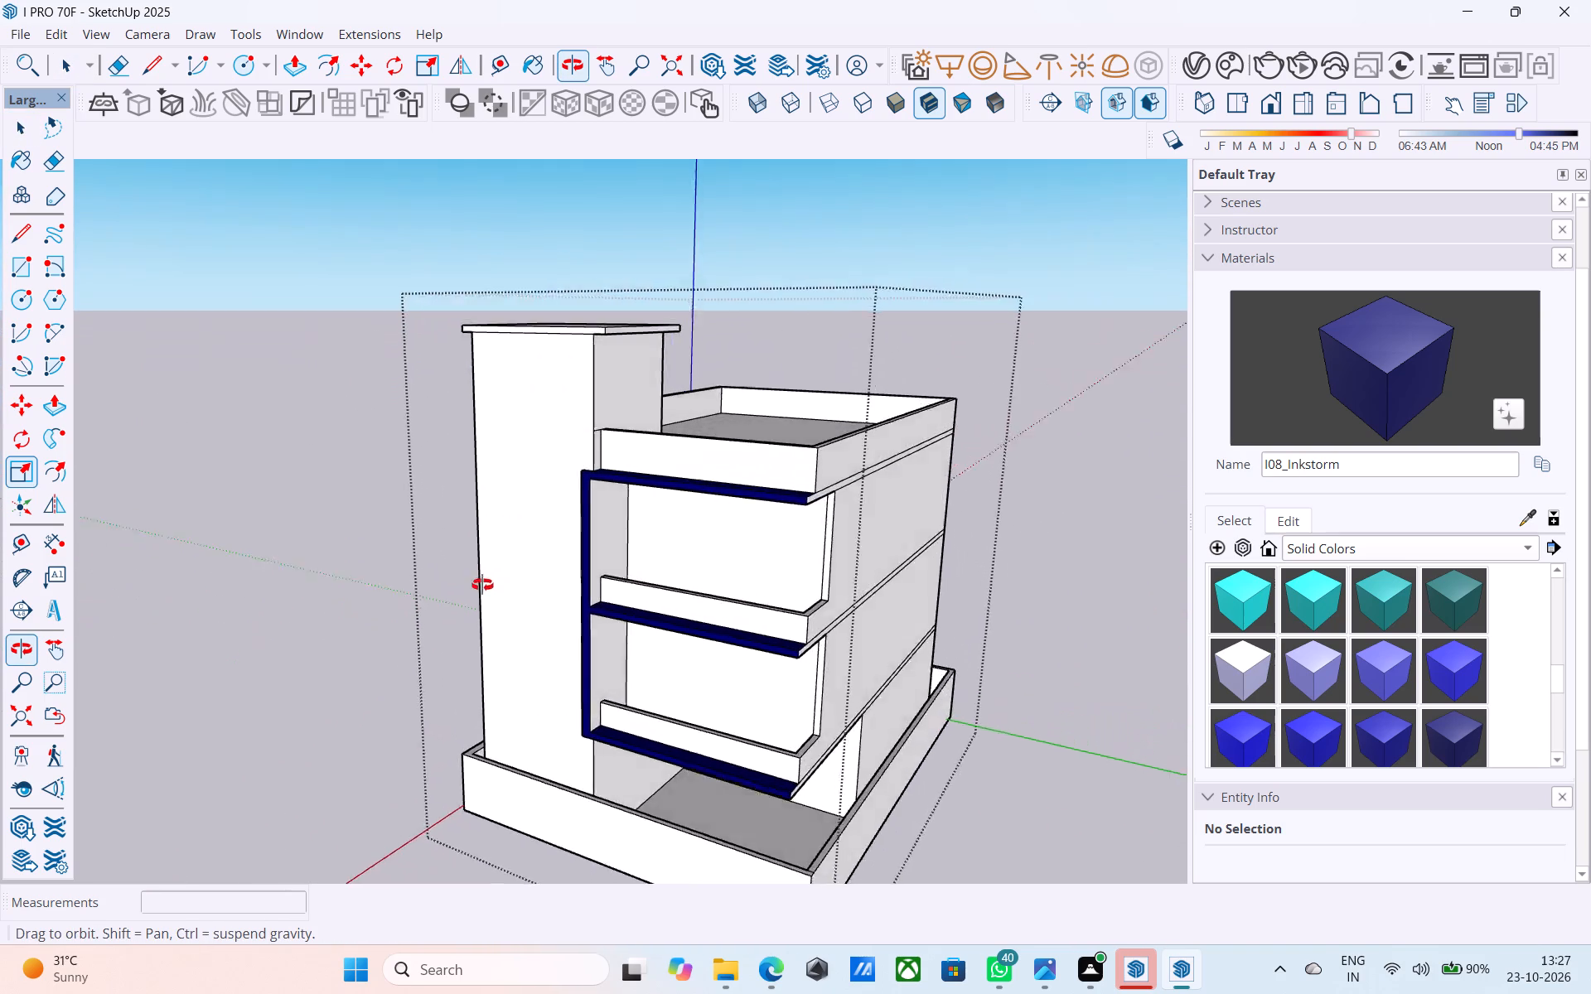
Push/Pull the front face of the roof parapet above the Inkstorm frame flush with the stair tower's front face.
{"action": "middle_click_drag", "start_coordinate": [482, 585], "coordinate": [418, 593]}
{"action": "middle_click_drag", "start_coordinate": [501, 549], "coordinate": [564, 540]}
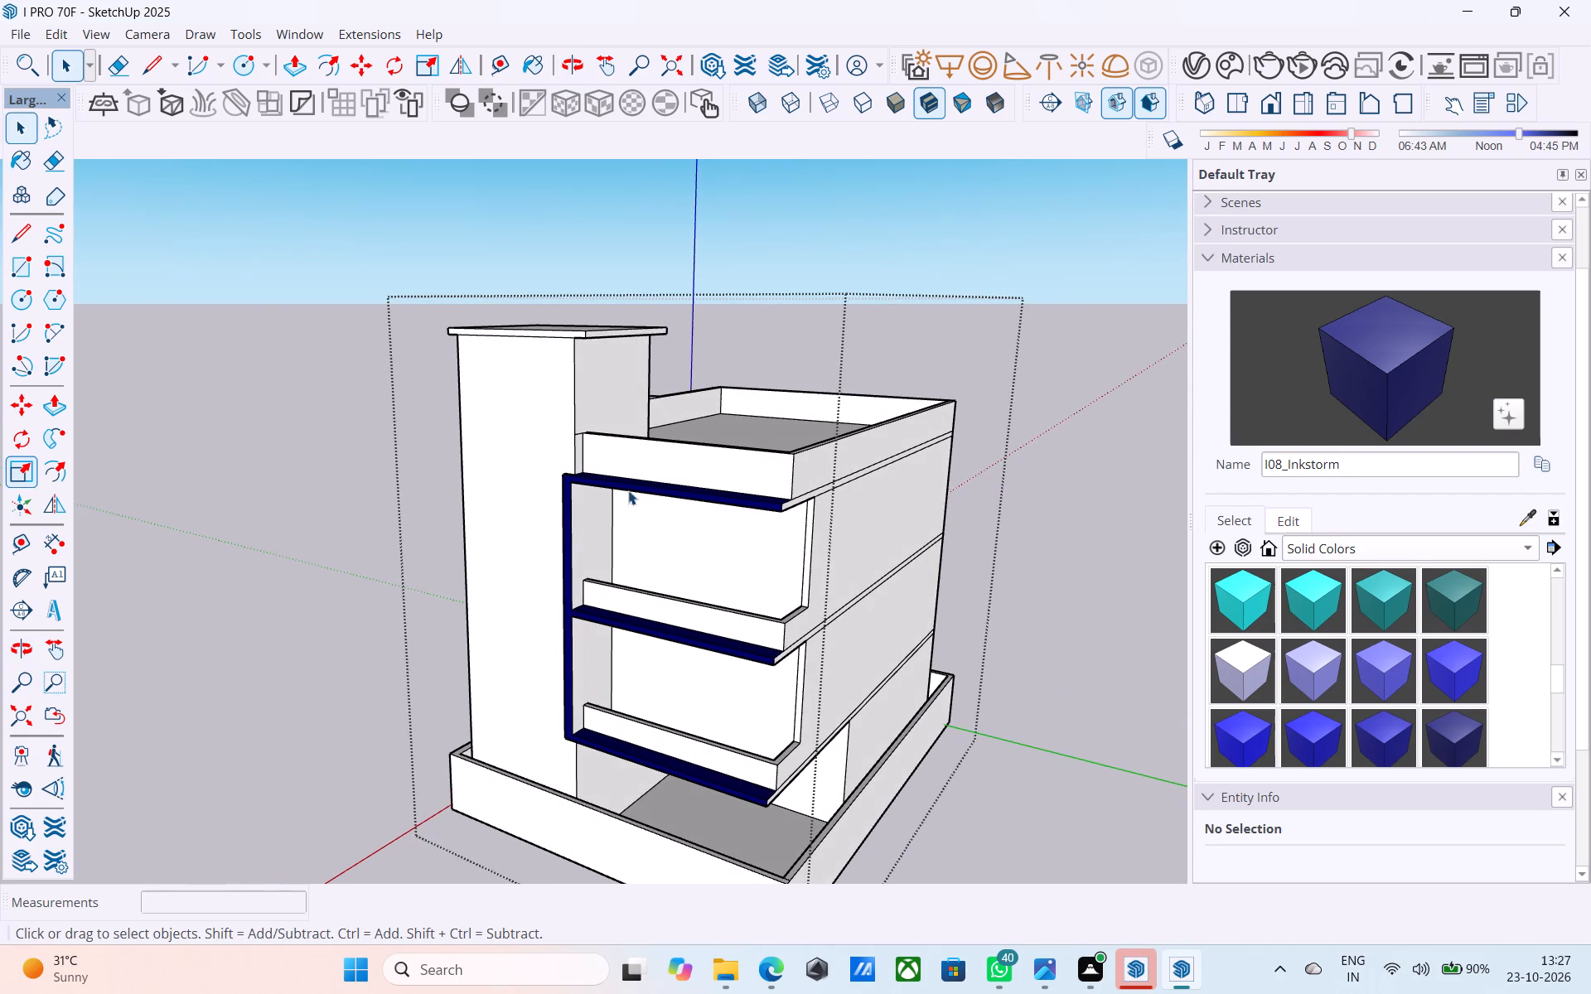
{"action": "scroll", "coordinate": [652, 454], "scroll_direction": "up", "scroll_amount": 8}
{"action": "left_click", "coordinate": [653, 452]}
{"action": "key", "text": "p"}
{"action": "left_click", "coordinate": [653, 452]}
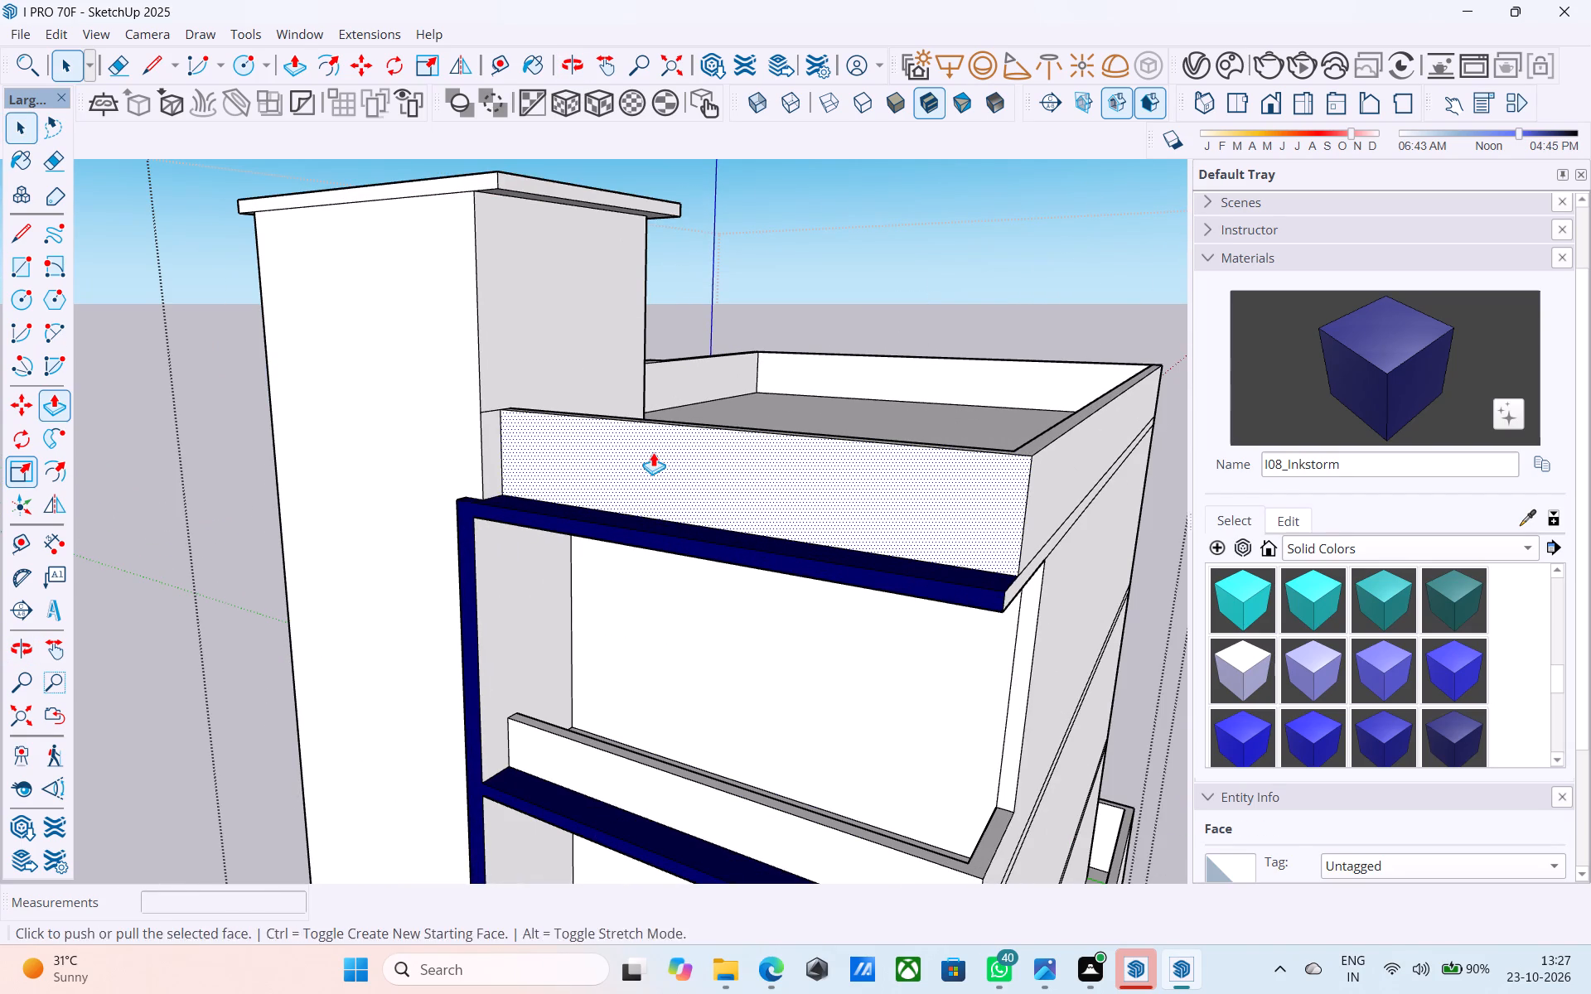
{"action": "left_click", "coordinate": [429, 337]}
Push/Pull the inner roof-side face of the same front parapet outward to thin the parapet wall.
{"action": "scroll", "coordinate": [611, 406], "scroll_direction": "down", "scroll_amount": 3}
{"action": "middle_click_drag", "start_coordinate": [616, 448], "coordinate": [597, 460]}
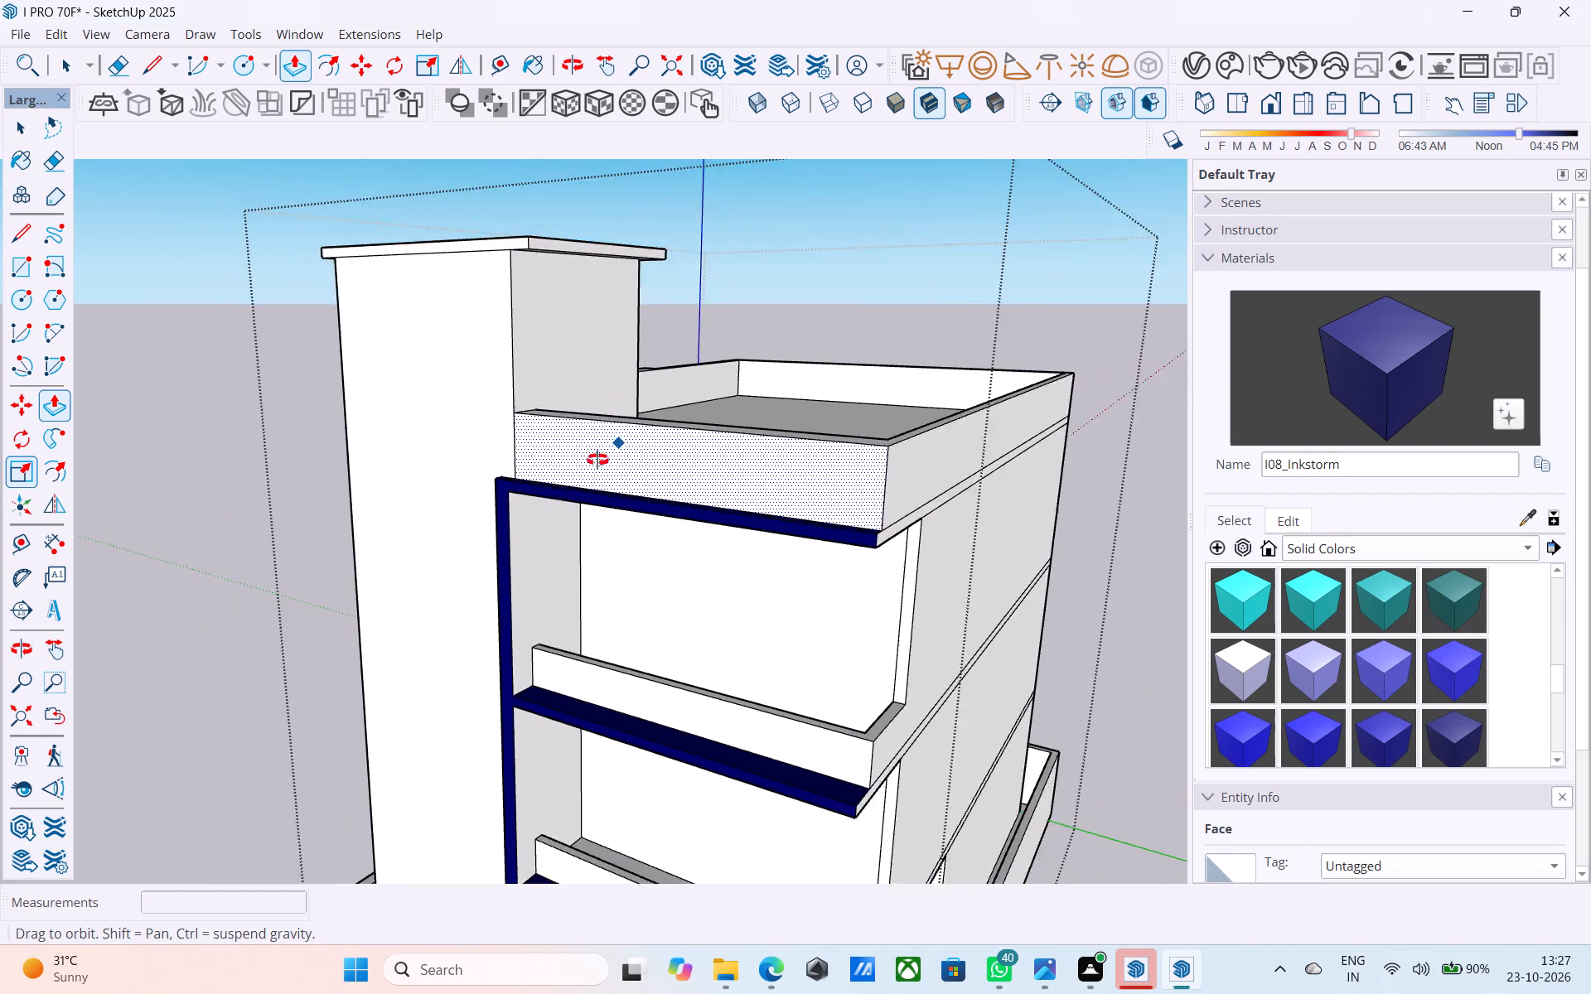
{"action": "middle_click_drag", "start_coordinate": [597, 460], "coordinate": [197, 562]}
{"action": "middle_click_drag", "start_coordinate": [384, 522], "coordinate": [373, 519]}
{"action": "key", "text": "space"}
{"action": "scroll", "coordinate": [384, 529], "scroll_direction": "up", "scroll_amount": 3}
{"action": "left_click", "coordinate": [389, 543]}
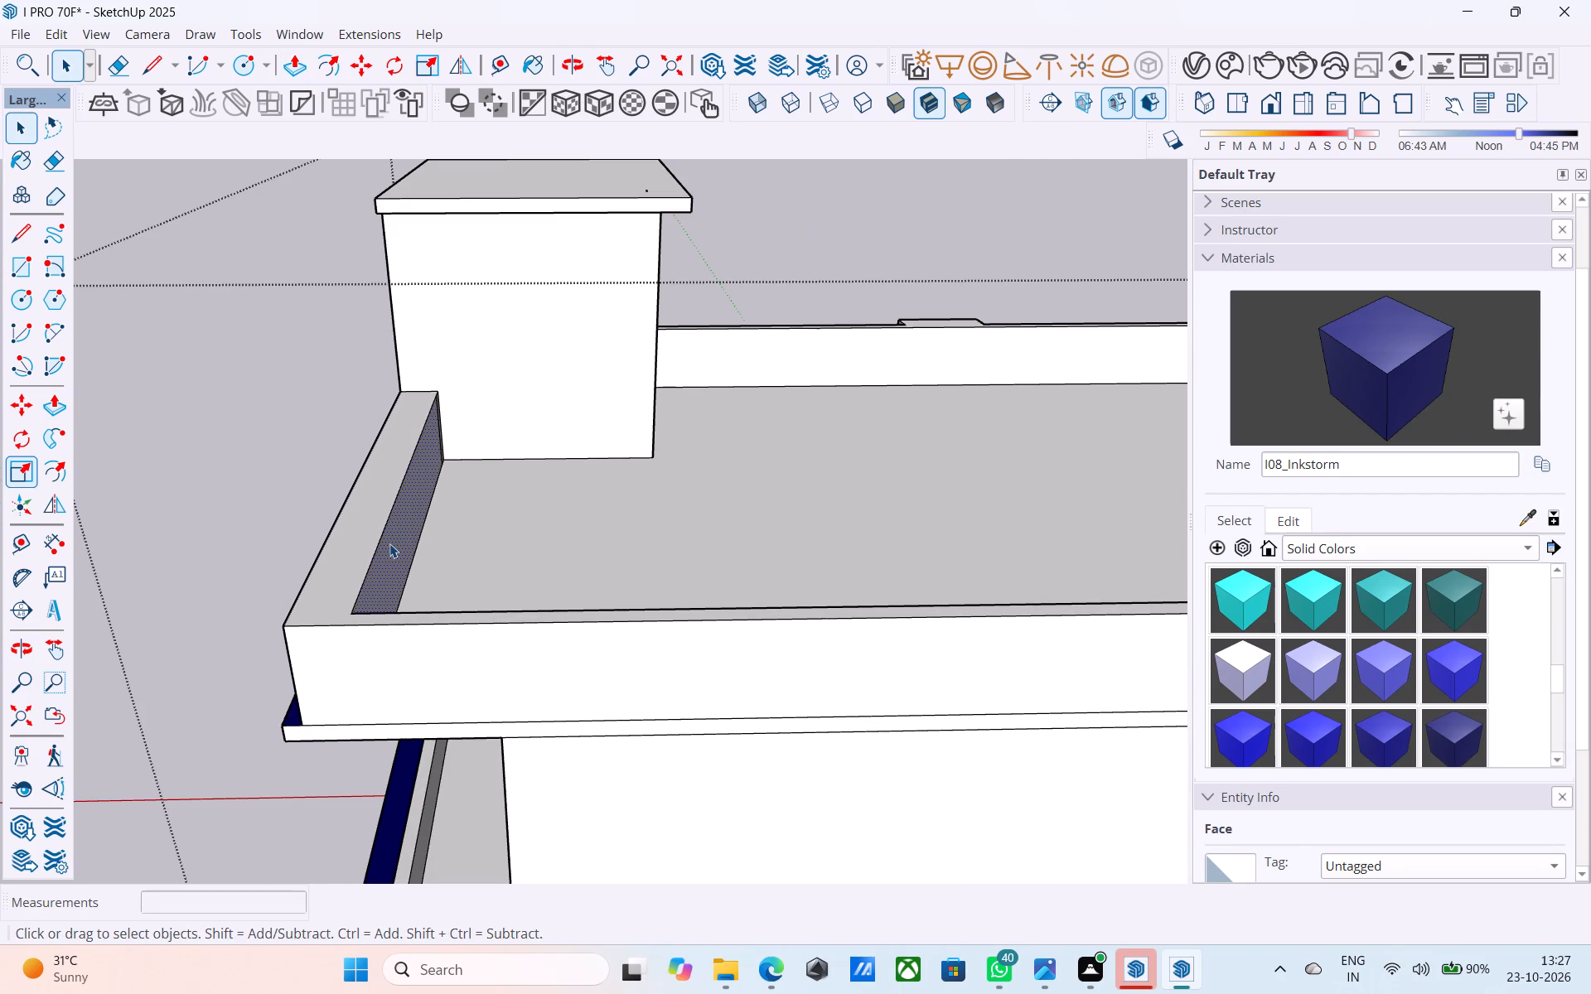
{"action": "key", "text": "p"}
{"action": "left_click", "coordinate": [389, 543]}
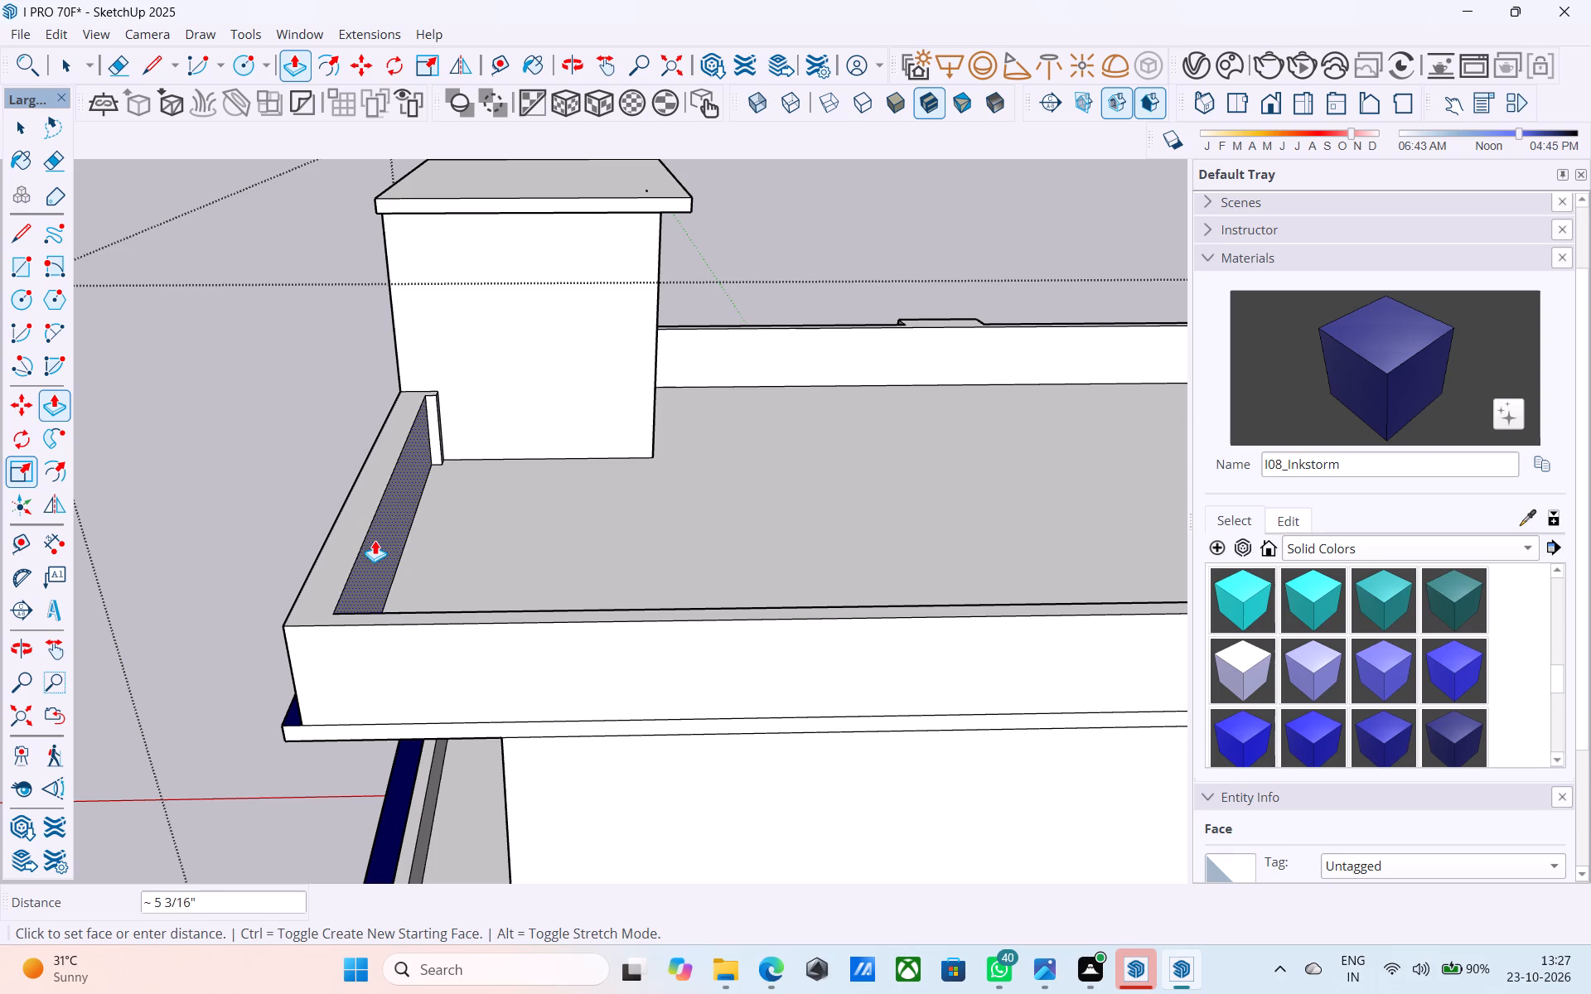
{"action": "left_click", "coordinate": [367, 536]}
Examine the roof parapet and the Inkstorm-framed elevation from above and from the front.
{"action": "middle_click_drag", "start_coordinate": [368, 535], "coordinate": [400, 798]}
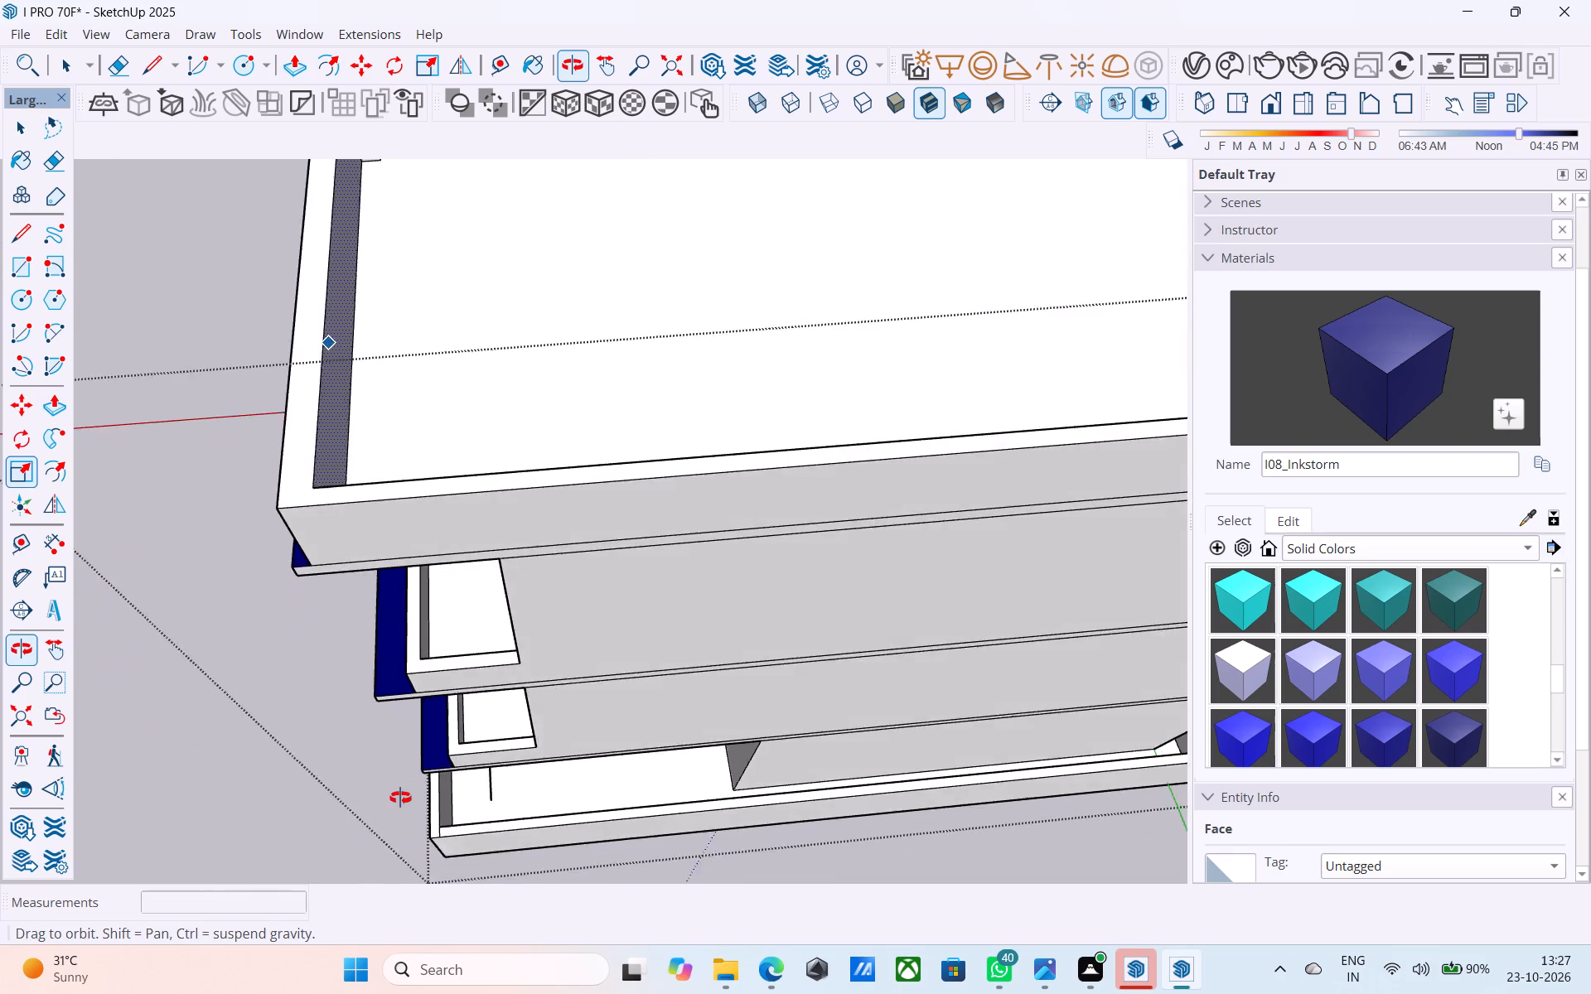
{"action": "middle_click_drag", "start_coordinate": [400, 798], "coordinate": [919, 597]}
{"action": "key", "text": "space"}
{"action": "scroll", "coordinate": [925, 569], "scroll_direction": "down", "scroll_amount": 6}
{"action": "middle_click_drag", "start_coordinate": [870, 610], "coordinate": [983, 531]}
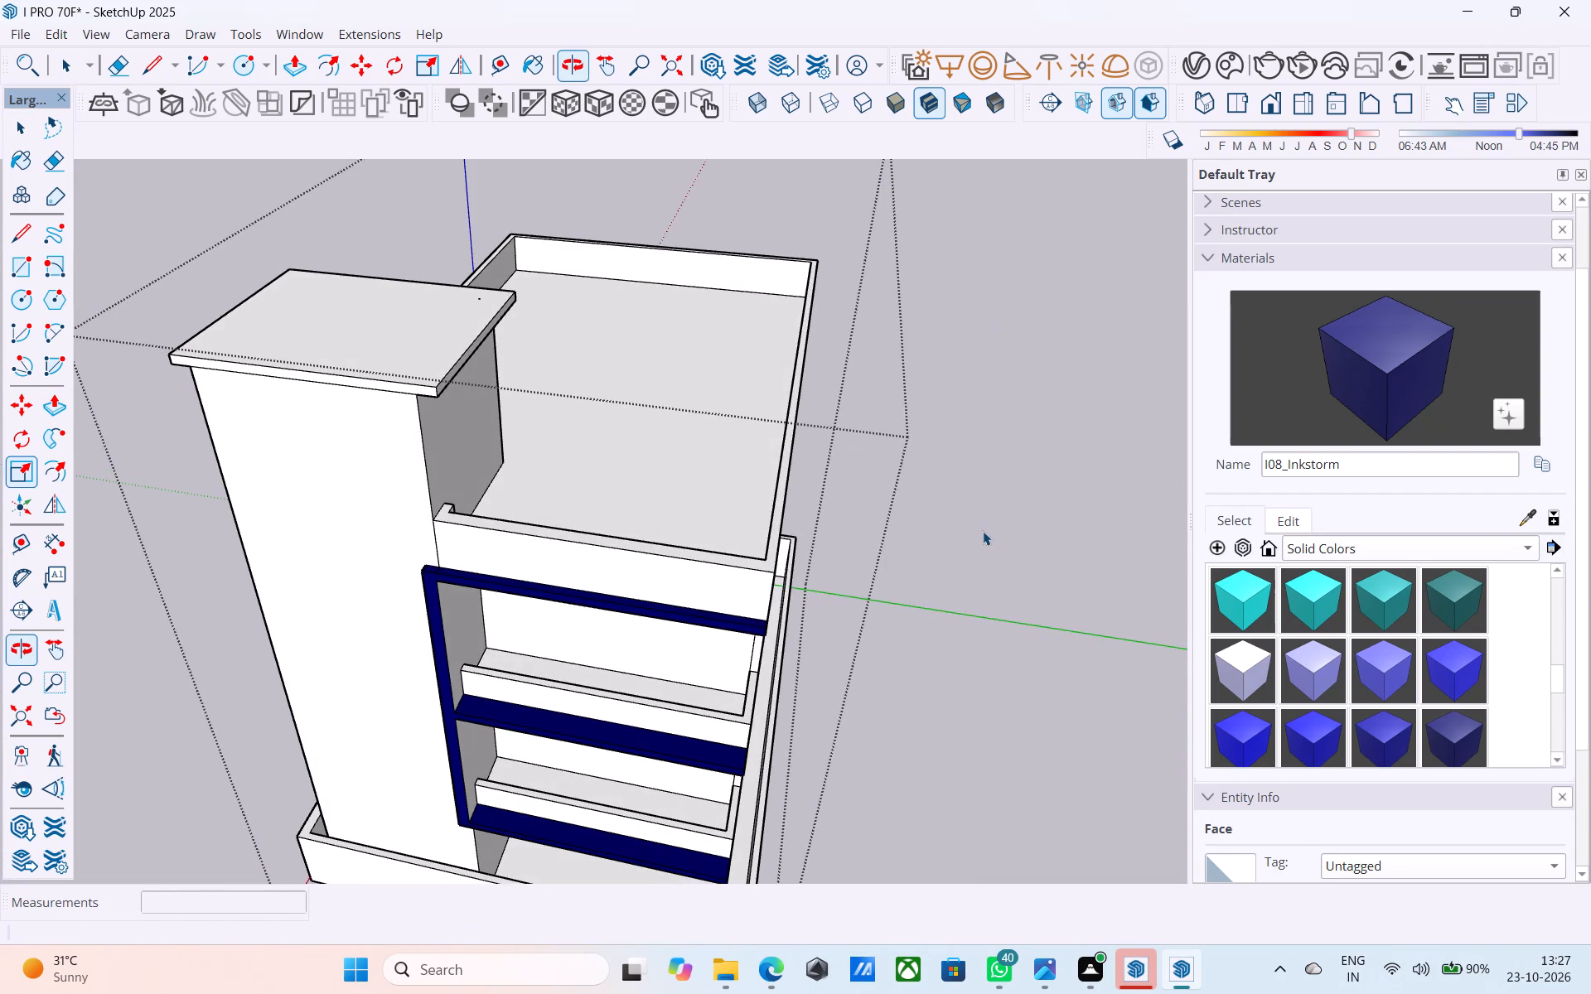
{"action": "scroll", "coordinate": [989, 522], "scroll_direction": "up", "scroll_amount": 1}
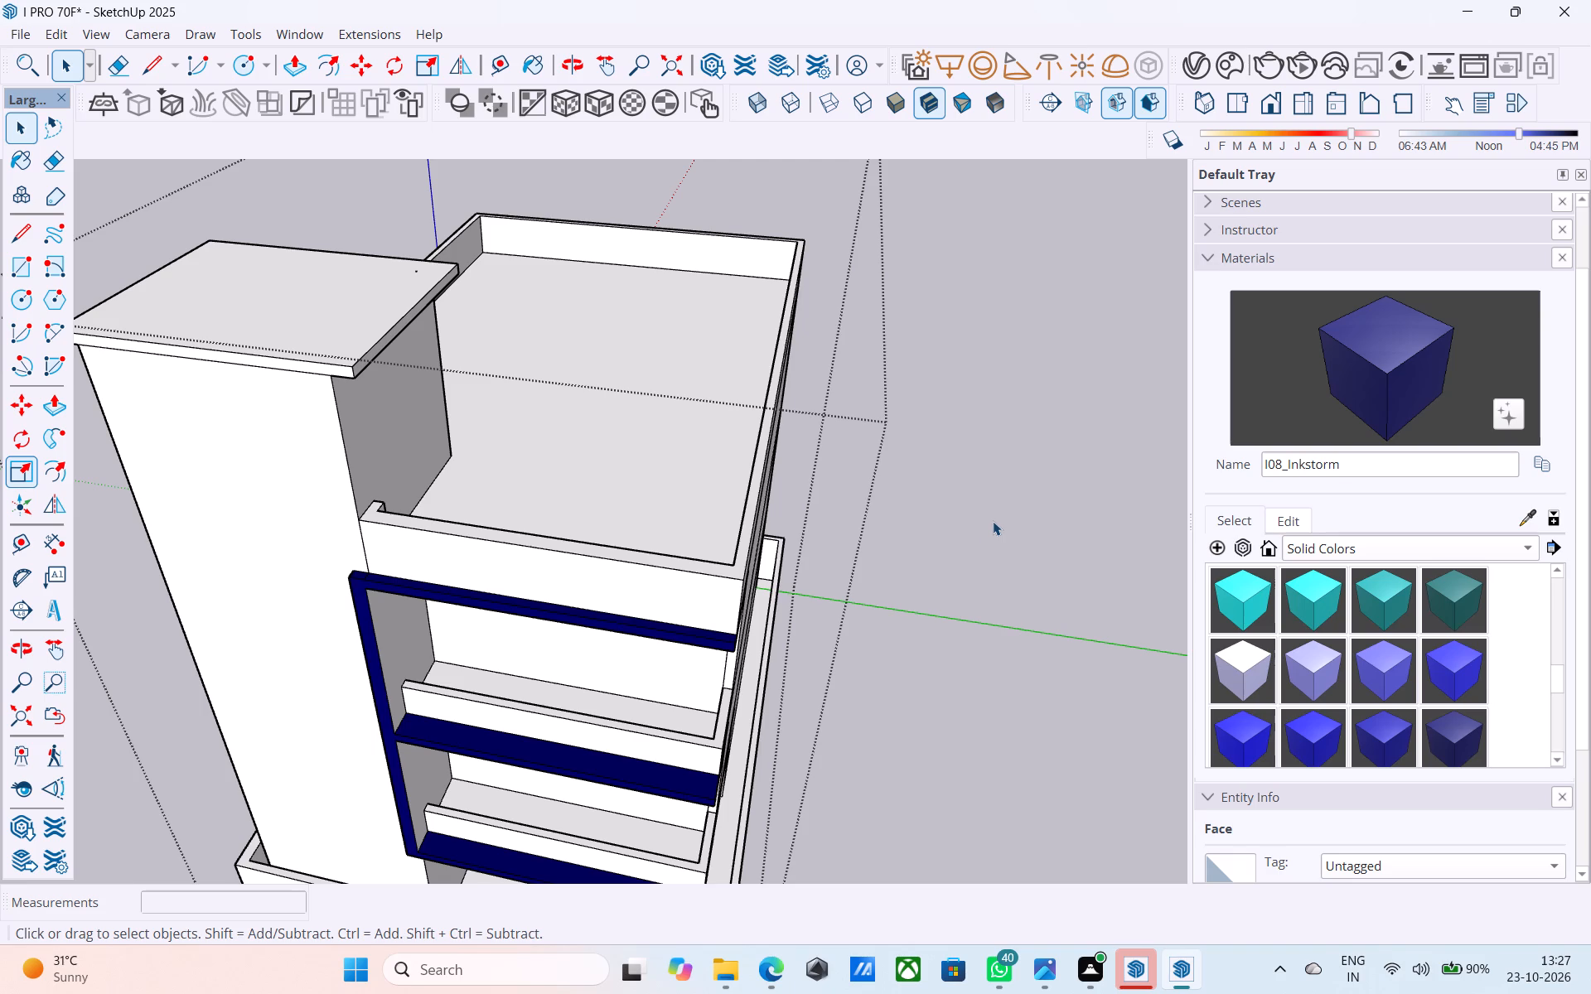
{"action": "scroll", "coordinate": [993, 521], "scroll_direction": "down", "scroll_amount": 1}
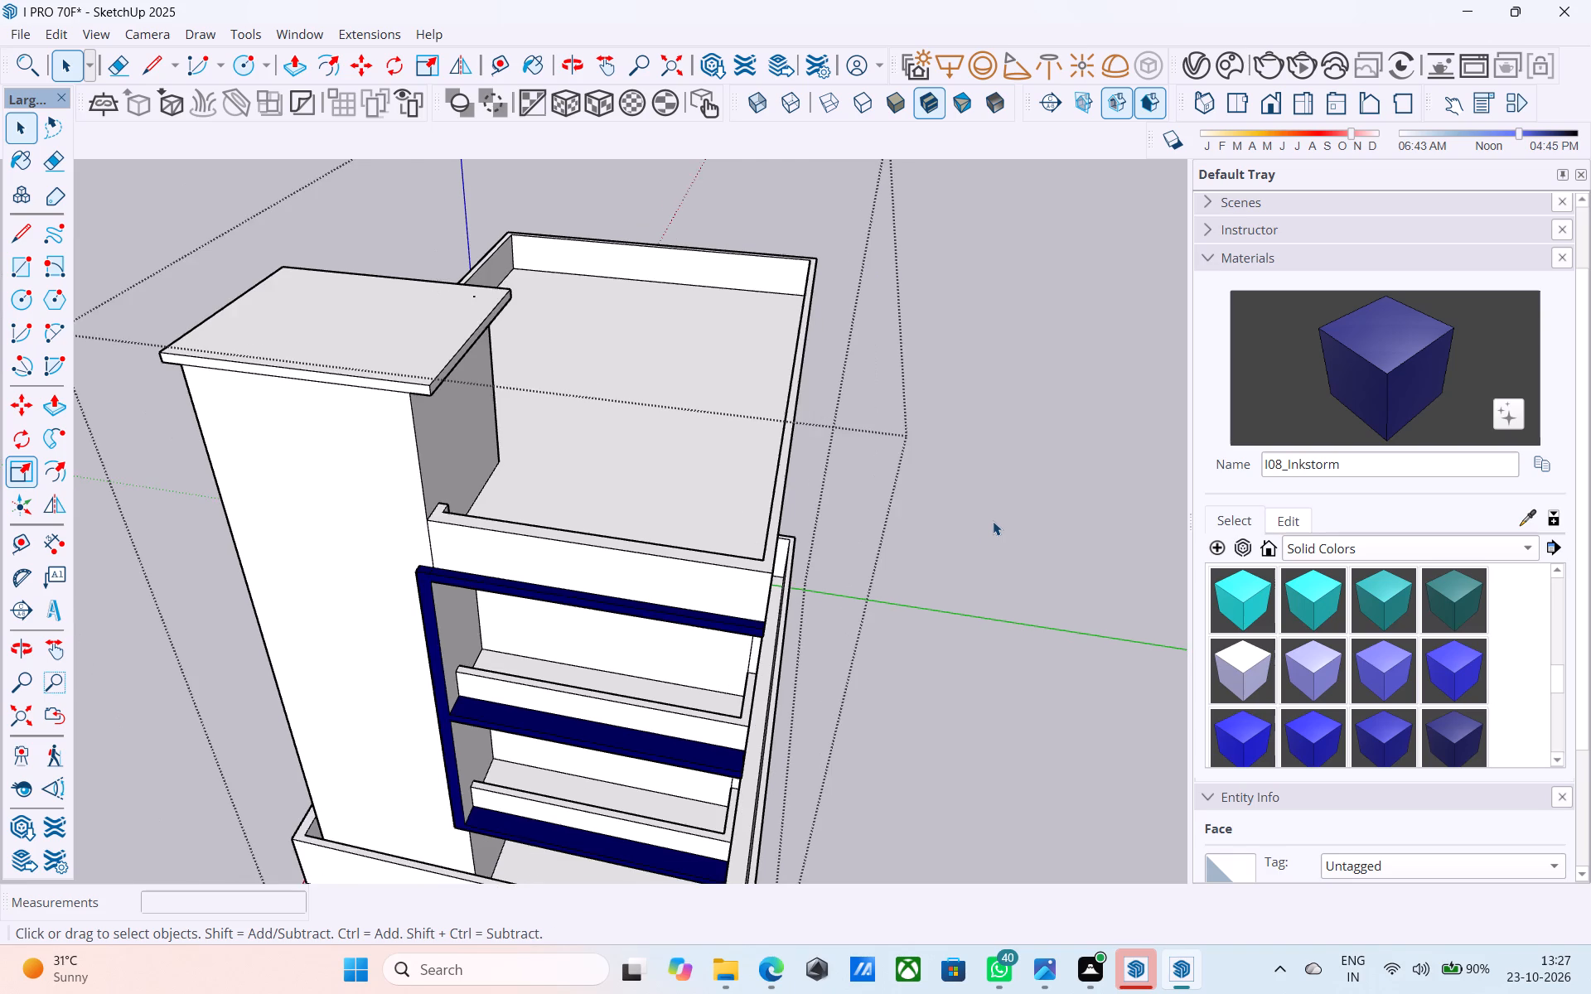
{"action": "scroll", "coordinate": [993, 521], "scroll_direction": "down", "scroll_amount": 6}
{"action": "middle_click_drag", "start_coordinate": [993, 521], "coordinate": [999, 490]}
{"action": "scroll", "coordinate": [897, 512], "scroll_direction": "down", "scroll_amount": 1}
{"action": "middle_click_drag", "start_coordinate": [766, 660], "coordinate": [825, 476]}
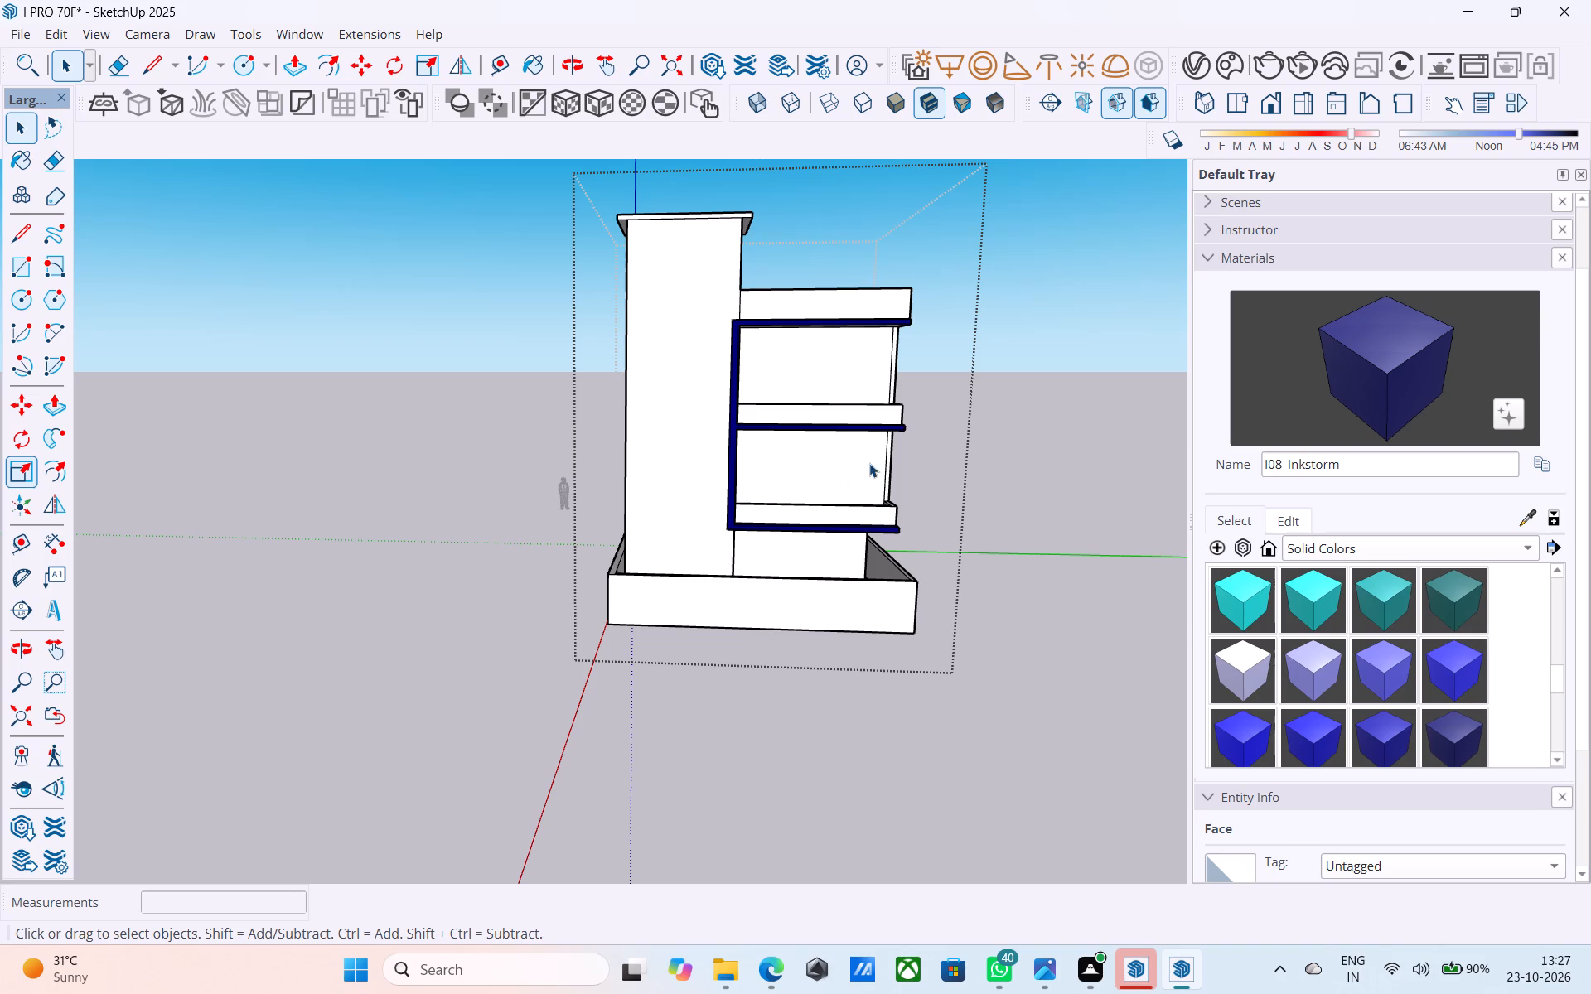
{"action": "middle_click_drag", "start_coordinate": [866, 454], "coordinate": [811, 448]}
{"action": "scroll", "coordinate": [815, 444], "scroll_direction": "down", "scroll_amount": 3}
{"action": "middle_click_drag", "start_coordinate": [815, 444], "coordinate": [867, 486]}
{"action": "scroll", "coordinate": [785, 450], "scroll_direction": "up", "scroll_amount": 9}
{"action": "middle_click_drag", "start_coordinate": [758, 453], "coordinate": [754, 495]}
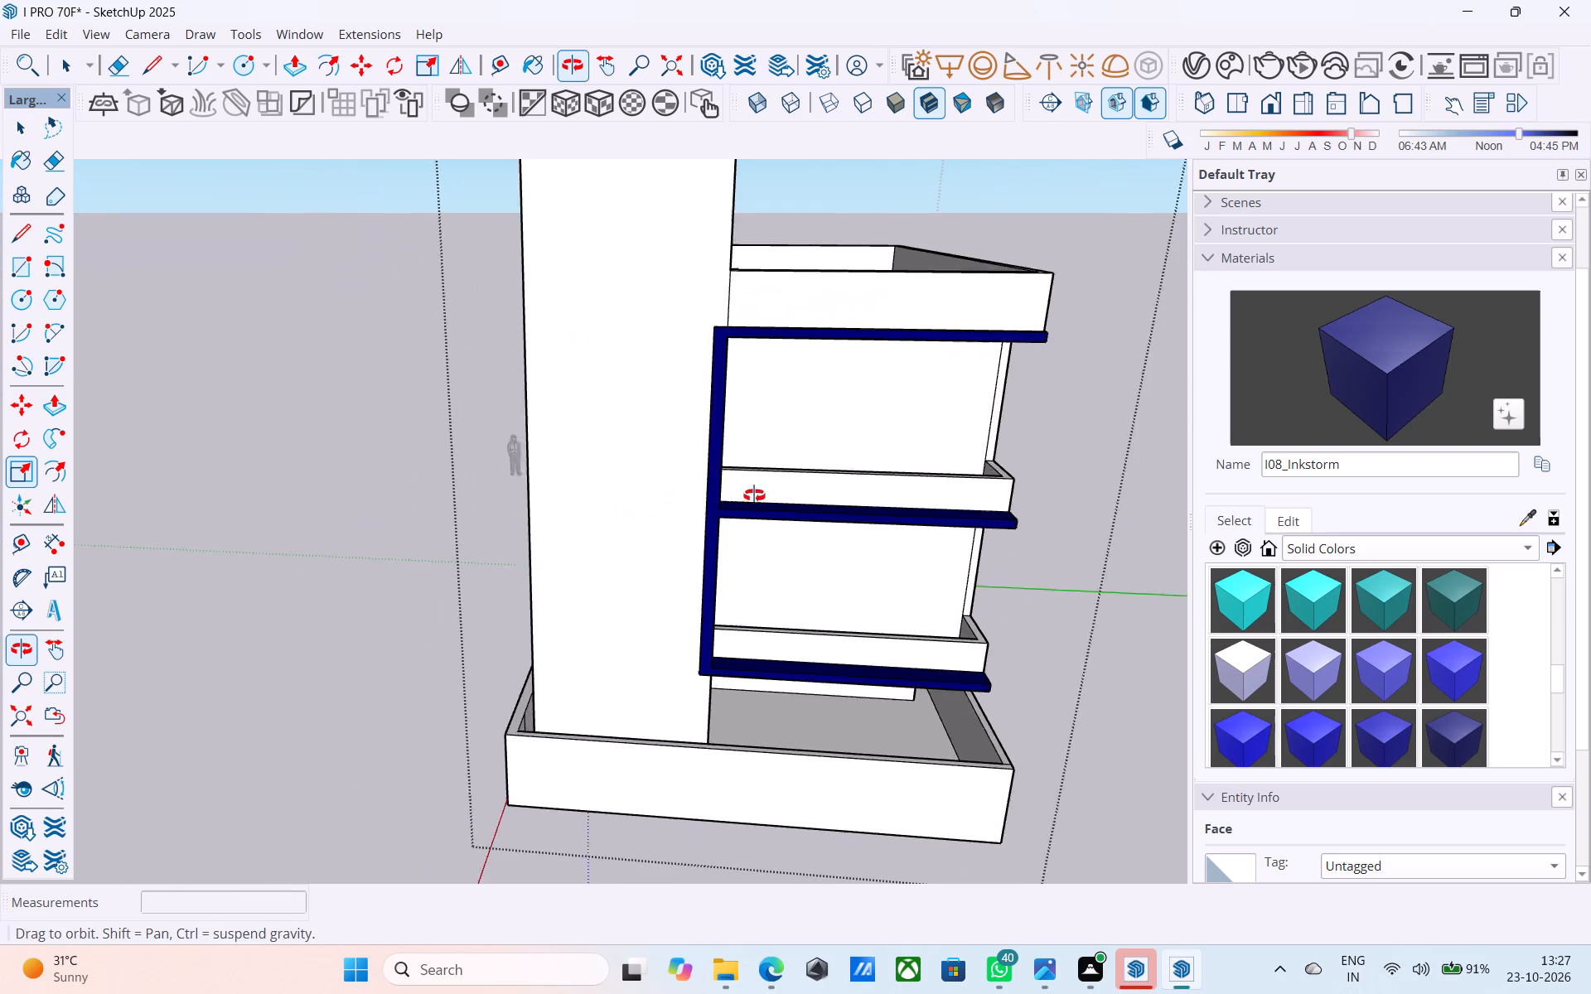
{"action": "middle_click_drag", "start_coordinate": [754, 495], "coordinate": [742, 495]}
{"action": "scroll", "coordinate": [641, 497], "scroll_direction": "up", "scroll_amount": 5}
{"action": "scroll", "coordinate": [612, 503], "scroll_direction": "down", "scroll_amount": 5}
Draw a horizontal 10' 9" line across the tower's front face from the lower corner of the Inkstorm frame.
{"action": "middle_click_drag", "start_coordinate": [627, 507], "coordinate": [820, 485]}
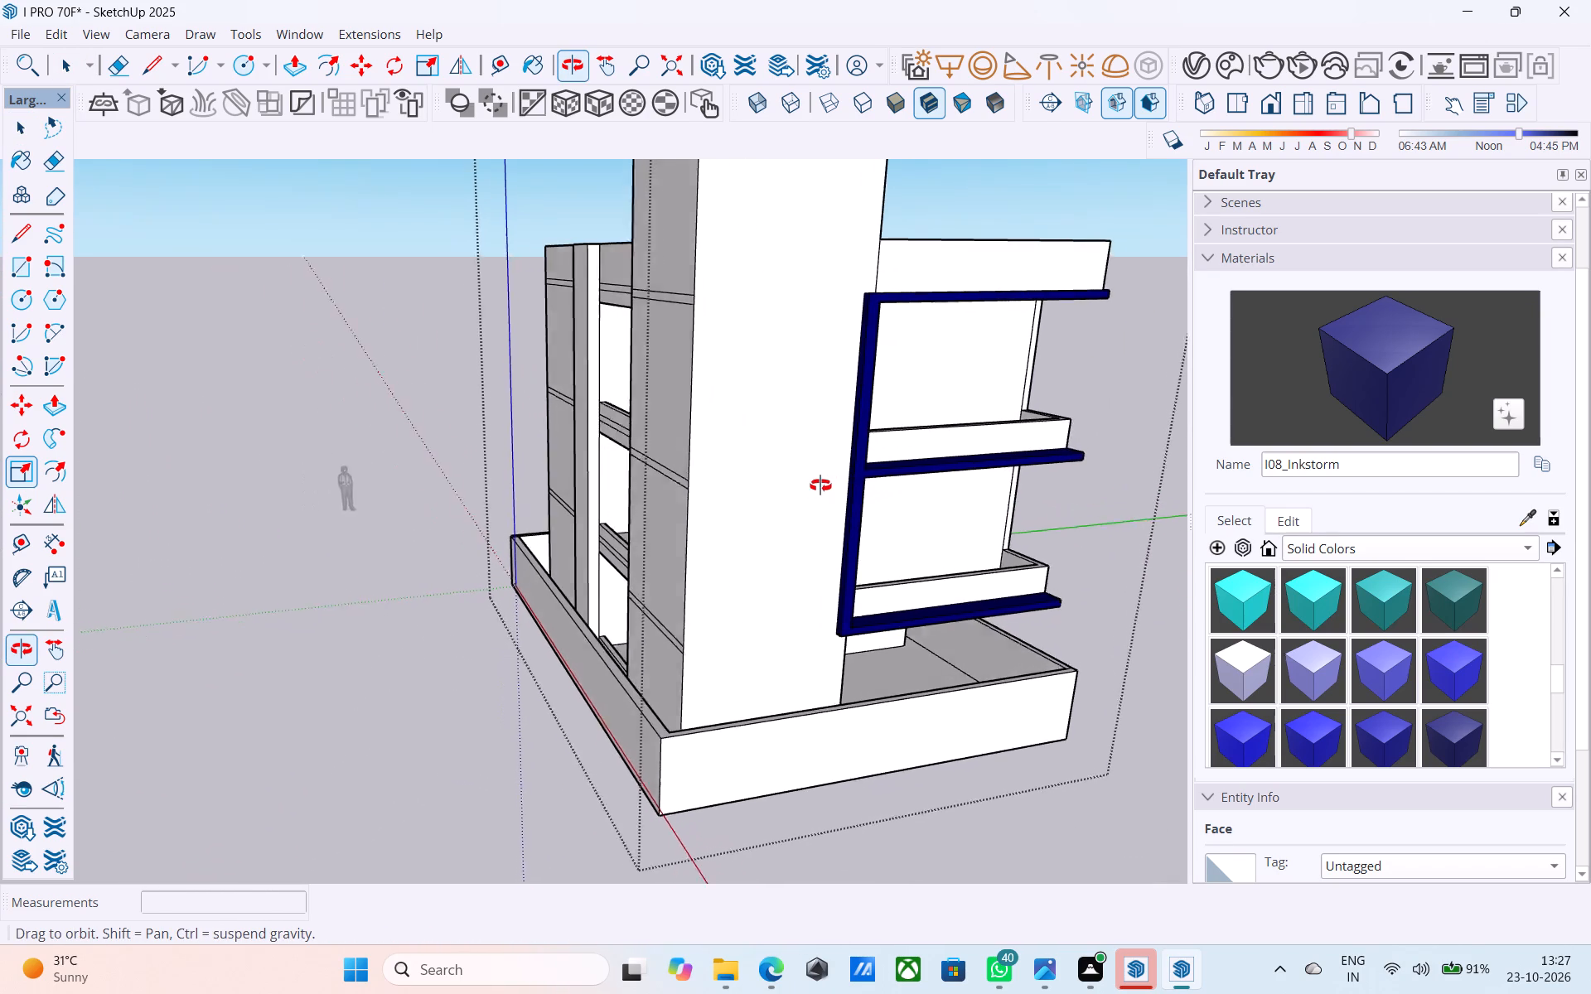
{"action": "middle_click_drag", "start_coordinate": [820, 485], "coordinate": [779, 485]}
{"action": "middle_click_drag", "start_coordinate": [793, 615], "coordinate": [825, 454]}
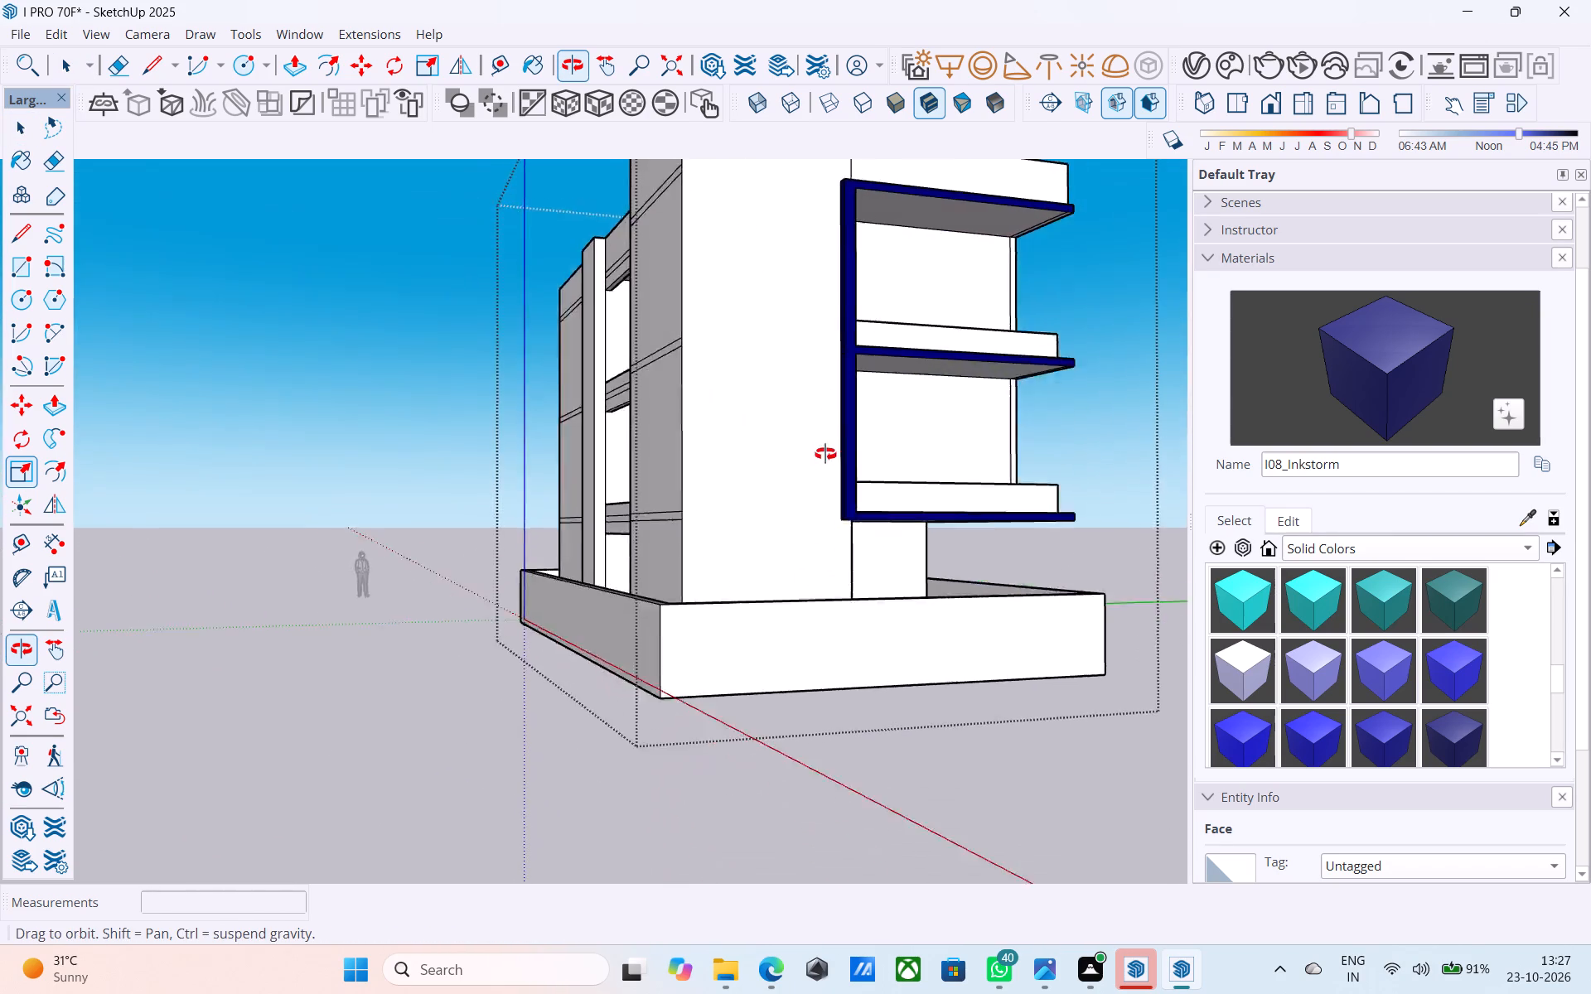
{"action": "middle_click_drag", "start_coordinate": [825, 454], "coordinate": [802, 423]}
{"action": "key", "text": "l"}
{"action": "scroll", "coordinate": [813, 461], "scroll_direction": "up", "scroll_amount": 8}
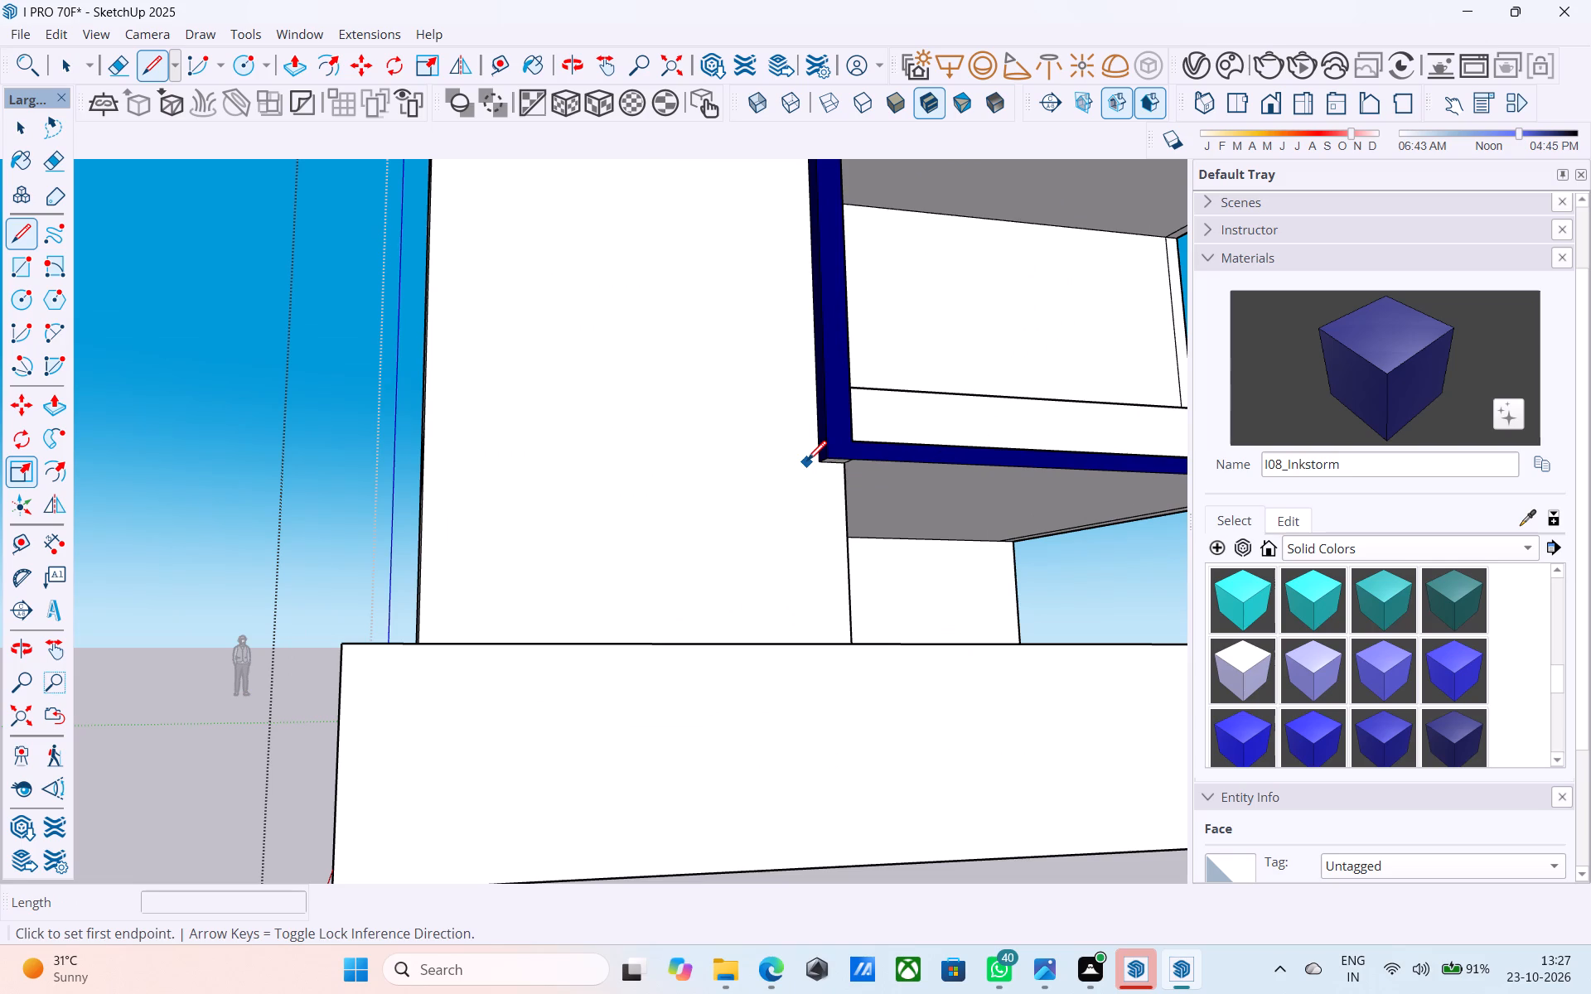
{"action": "left_click", "coordinate": [816, 461]}
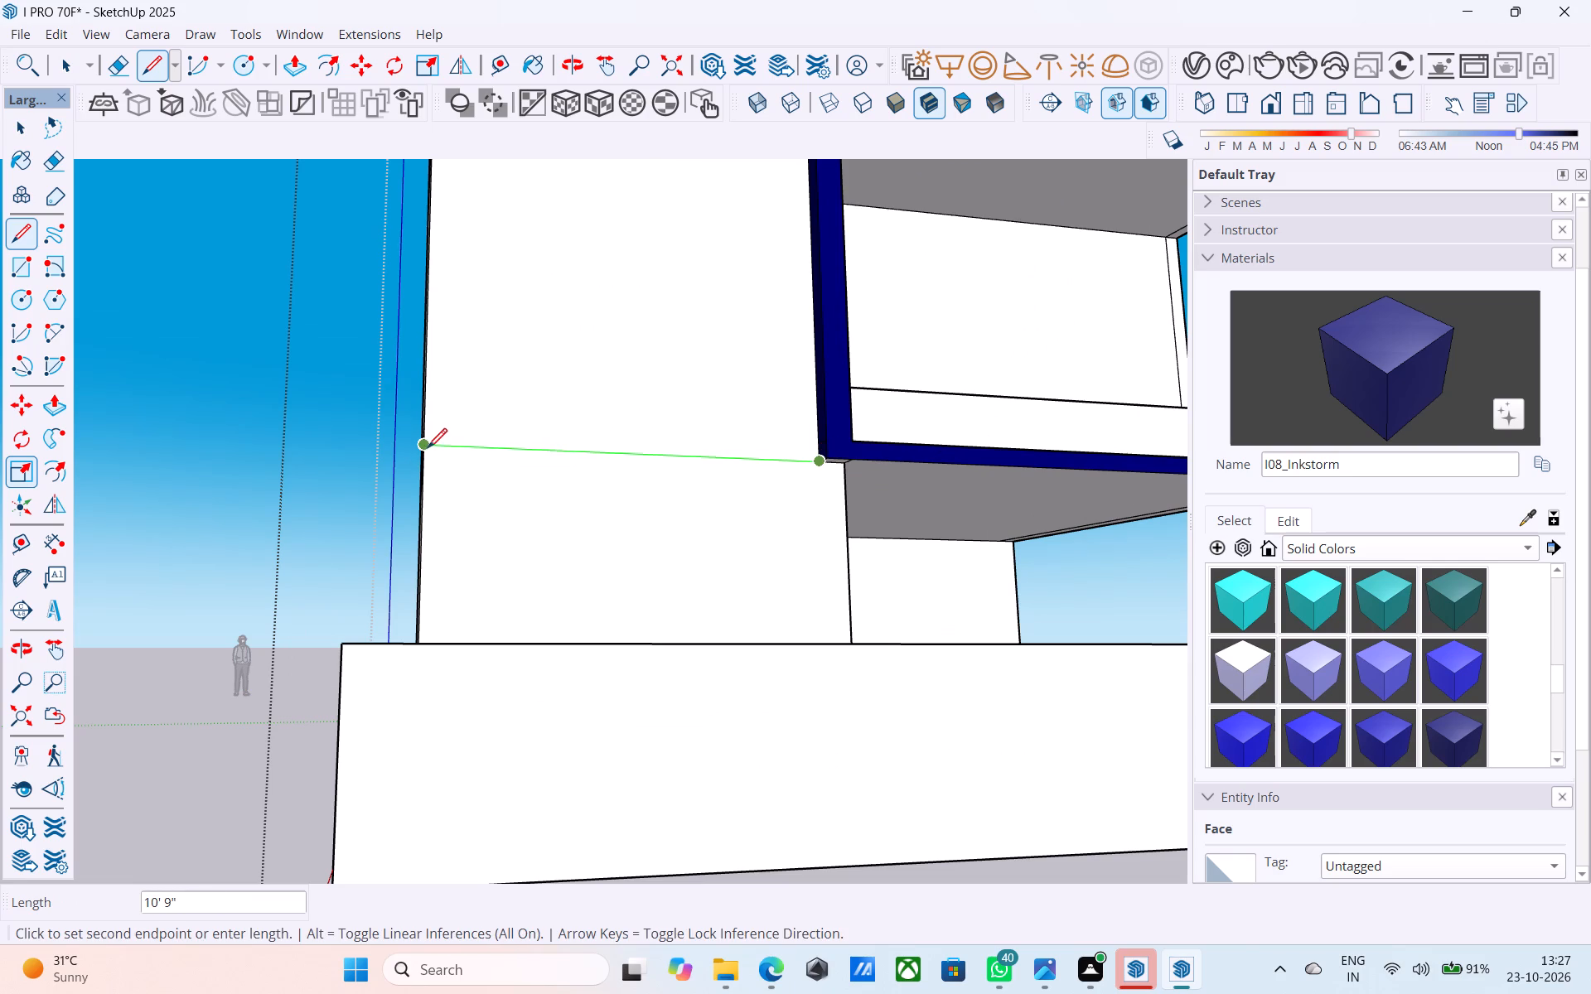
{"action": "left_click", "coordinate": [428, 448]}
{"action": "middle_click_drag", "start_coordinate": [566, 420], "coordinate": [670, 528]}
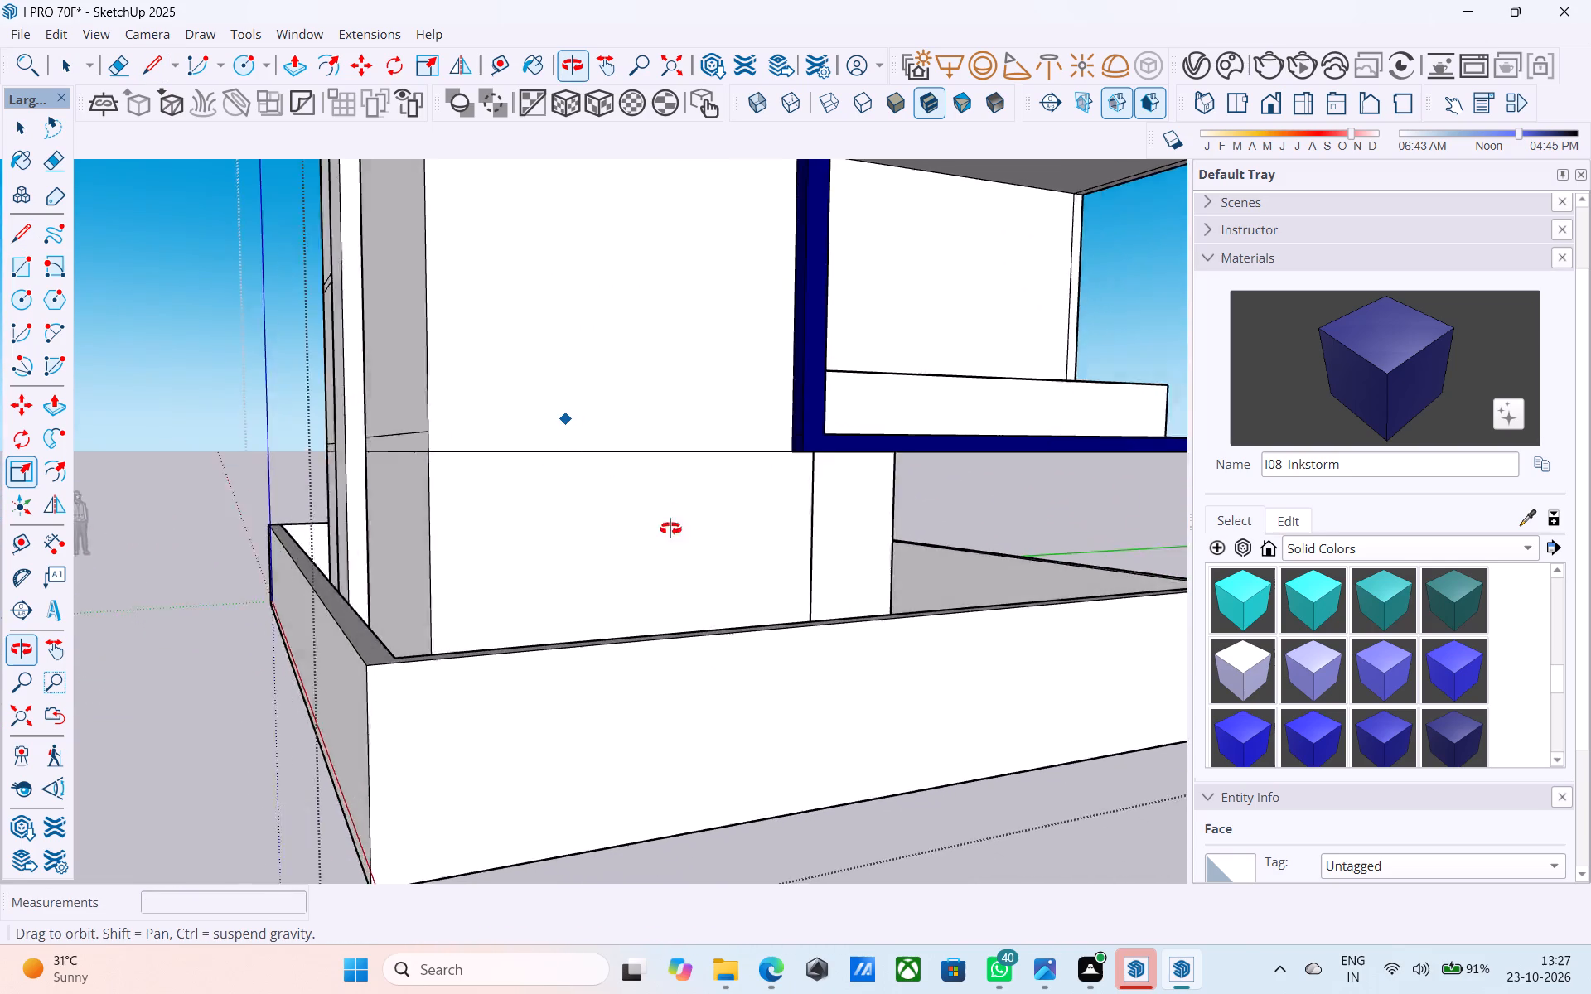
{"action": "middle_click_drag", "start_coordinate": [670, 528], "coordinate": [703, 596]}
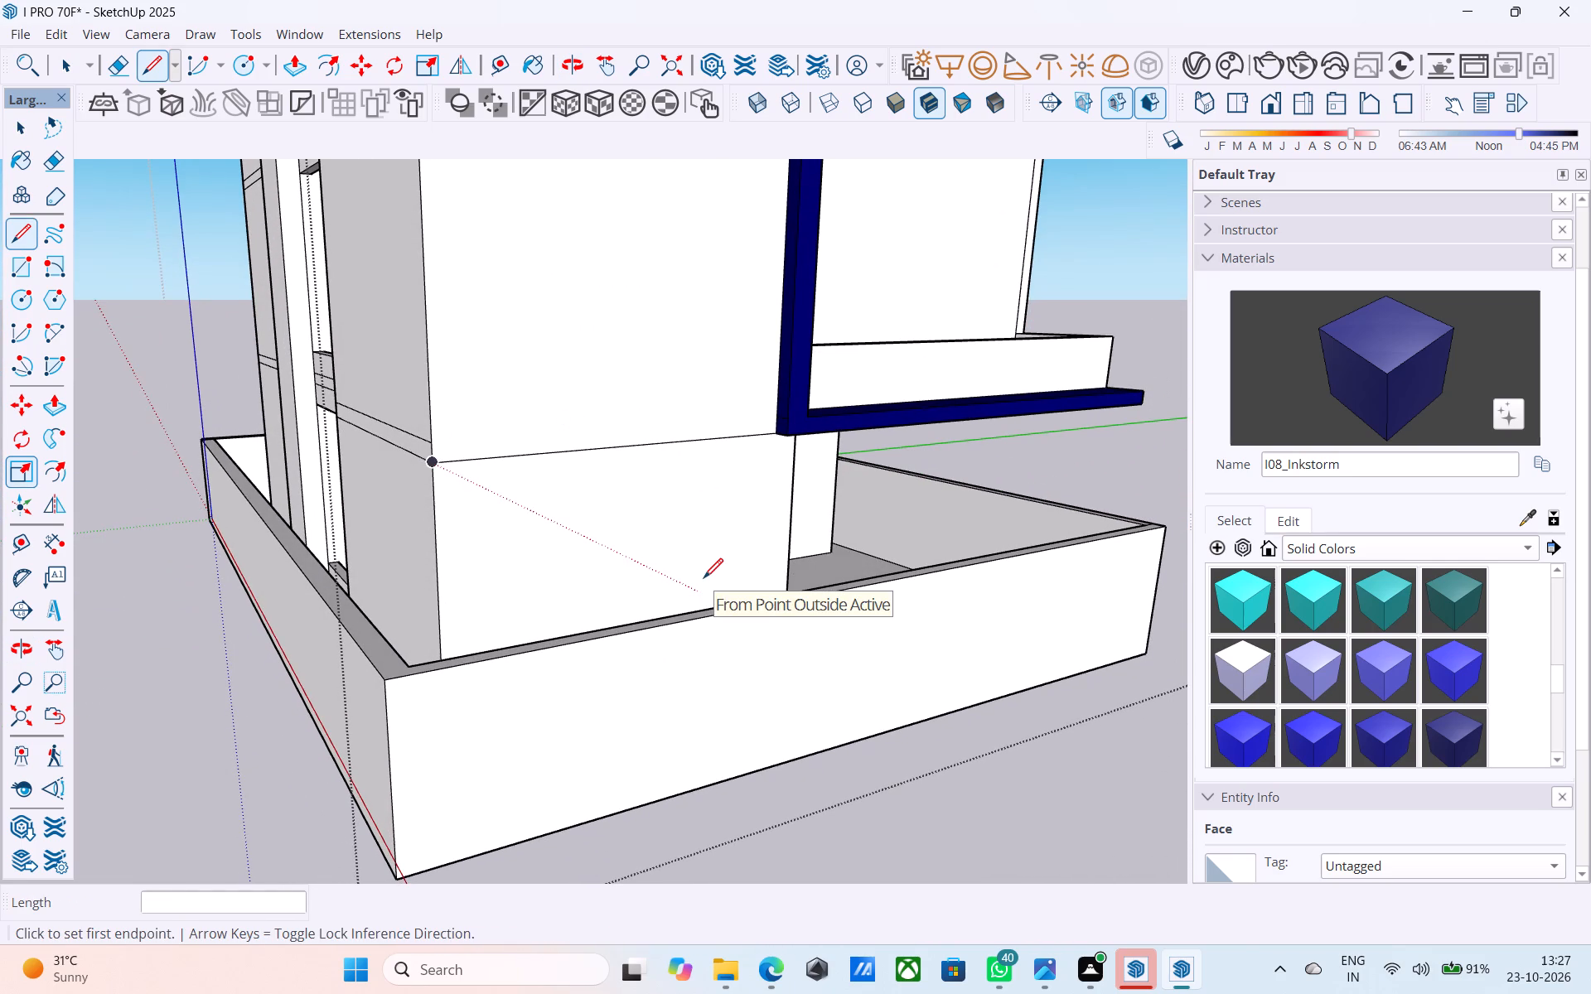
Copy the new horizontal line 10'6" up the tower's front face.
{"action": "key", "text": "space"}
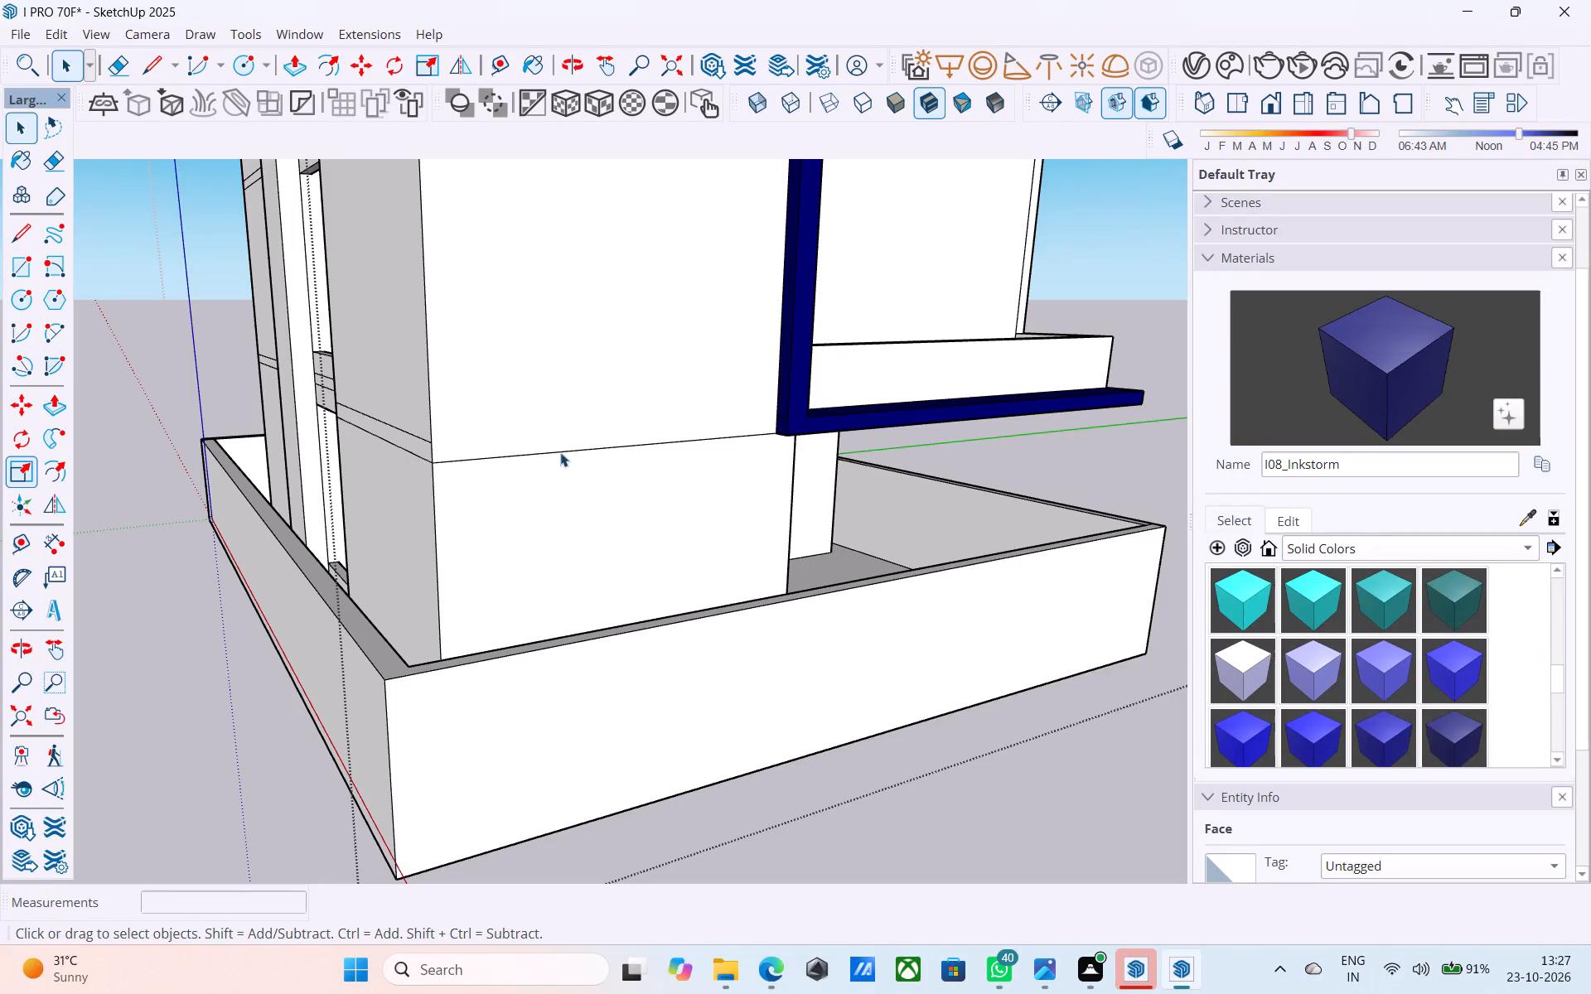
{"action": "left_click", "coordinate": [560, 451]}
{"action": "key", "text": "m"}
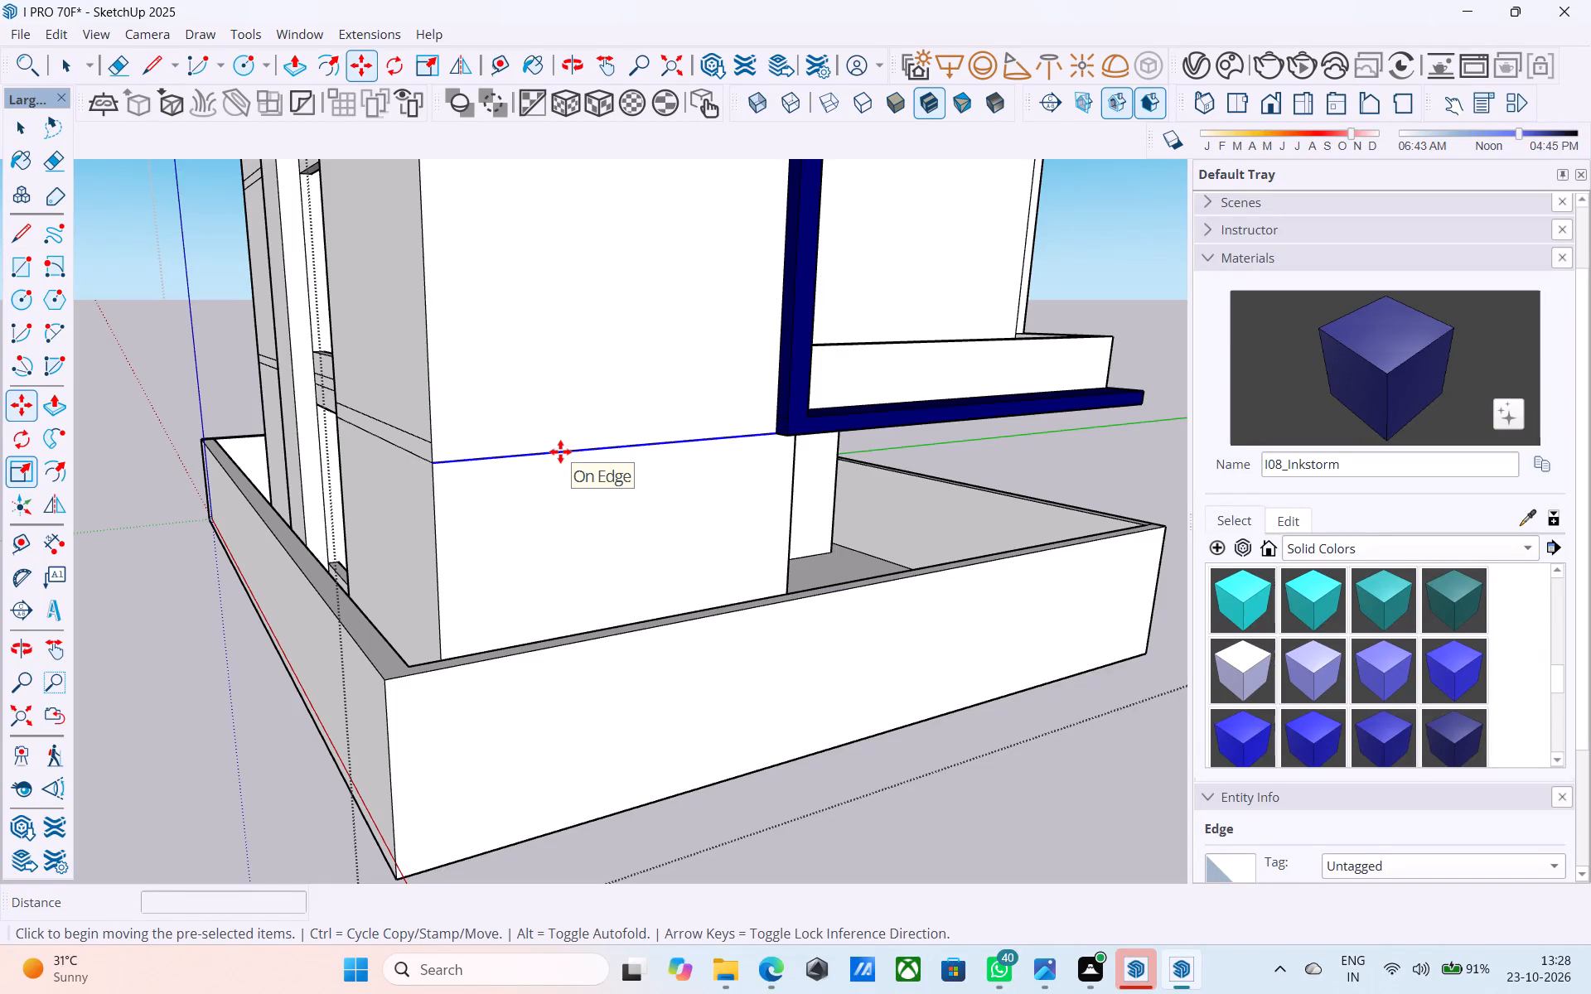
{"action": "middle_click_drag", "start_coordinate": [543, 456], "coordinate": [718, 500], "text": "shift"}
{"action": "scroll", "coordinate": [701, 512], "scroll_direction": "up", "scroll_amount": 3}
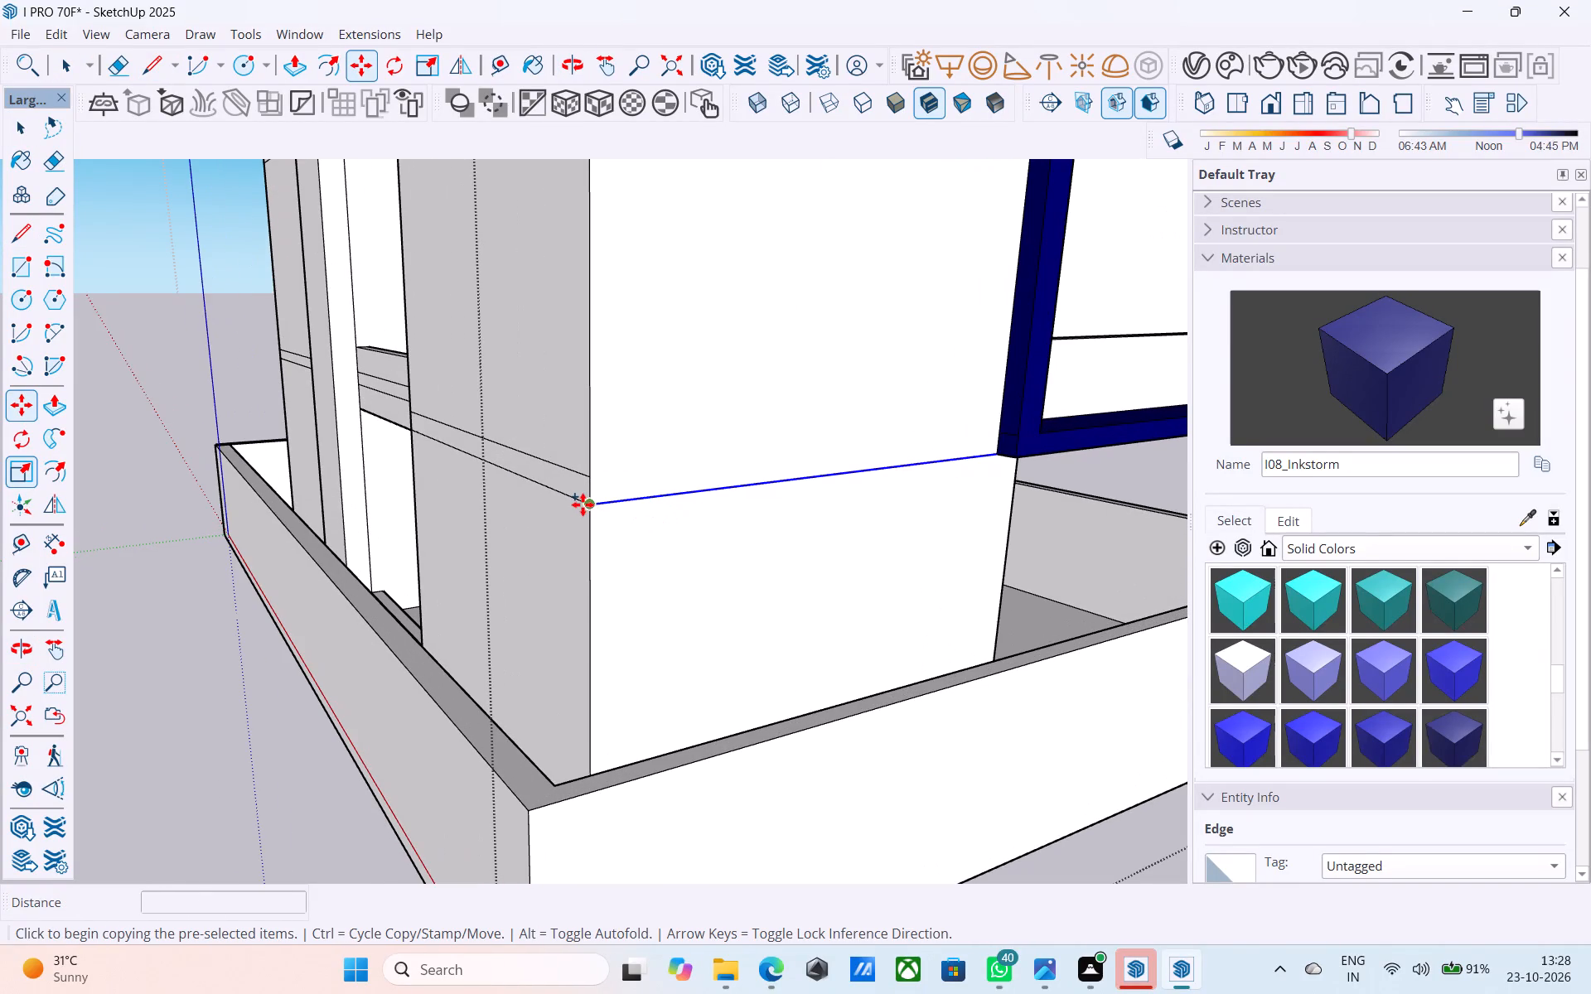
{"action": "left_click", "coordinate": [583, 504]}
{"action": "scroll", "coordinate": [620, 354], "scroll_direction": "down", "scroll_amount": 3}
{"action": "middle_click_drag", "start_coordinate": [620, 361], "coordinate": [636, 647], "text": "shift"}
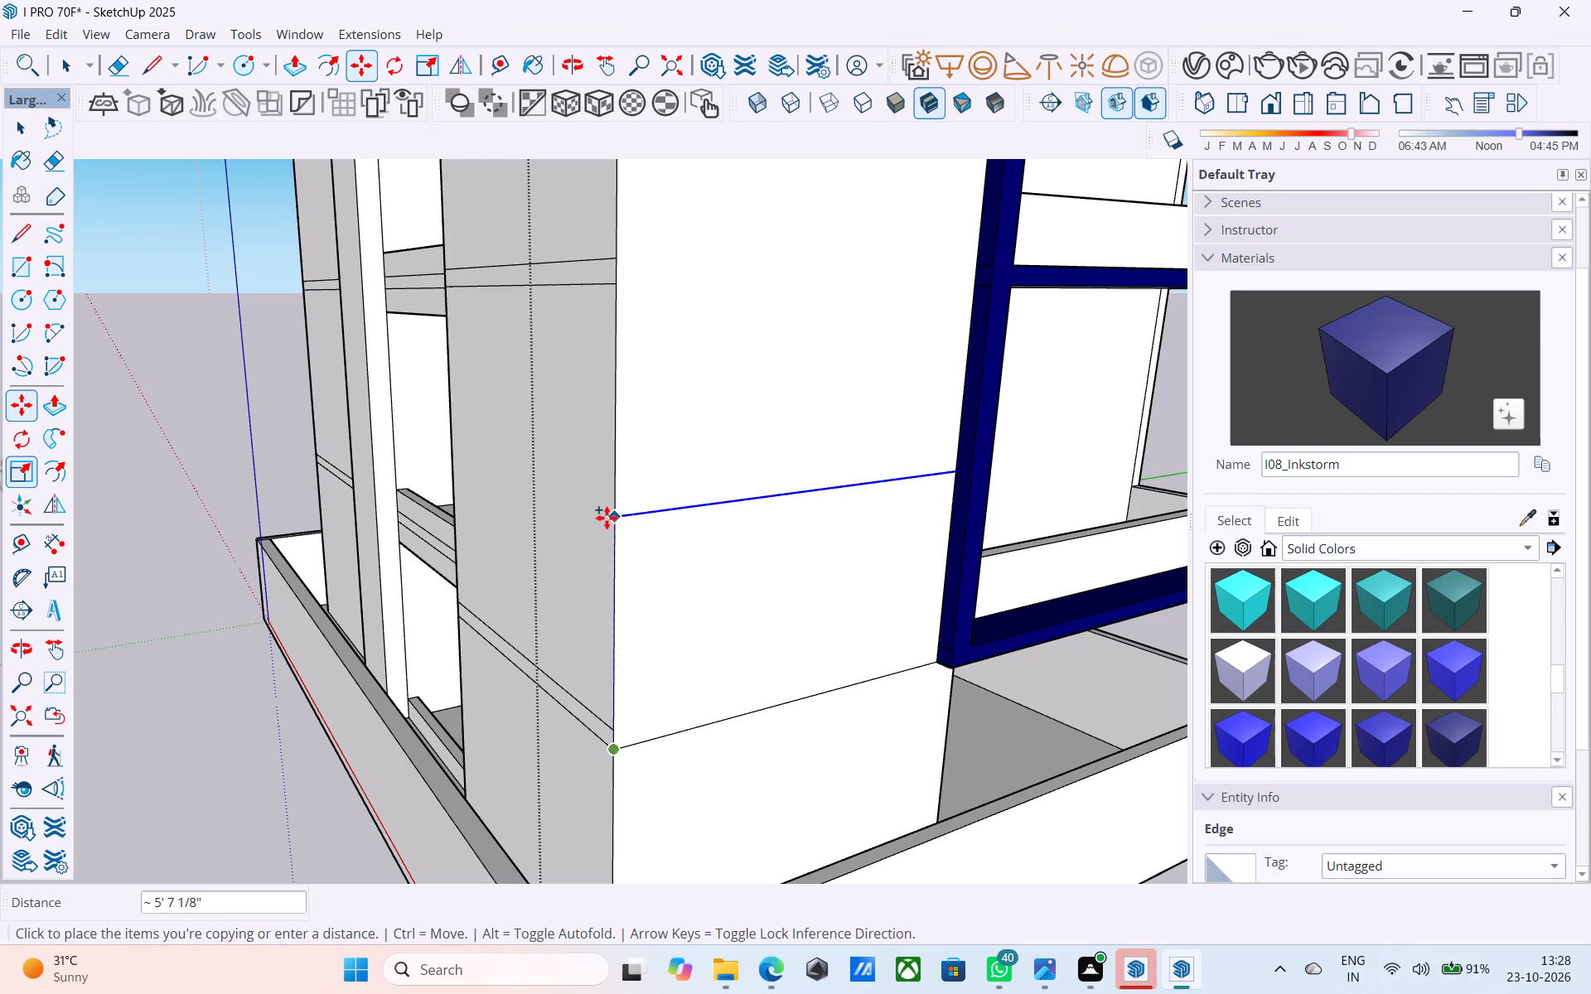
{"action": "type", "text": "10'6"}
{"action": "key", "text": "shift+quotedbl"}
{"action": "key", "text": "Return"}
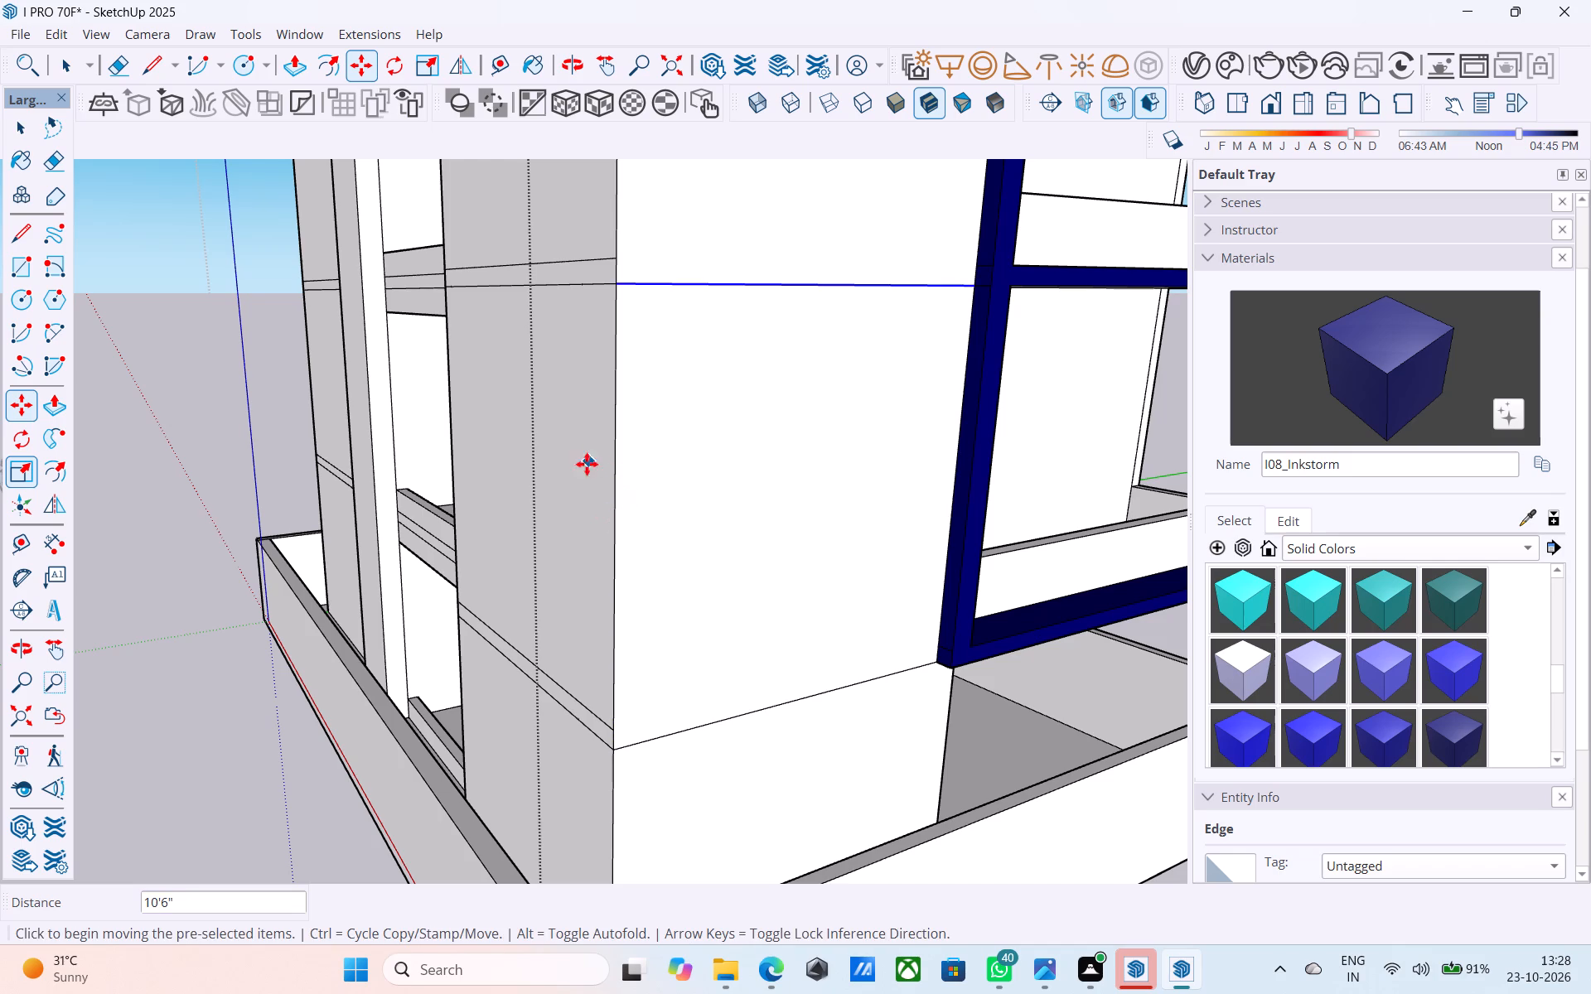
Copy the raised line another 1' up the tower front to mark a floor band.
{"action": "scroll", "coordinate": [546, 504], "scroll_direction": "down", "scroll_amount": 3}
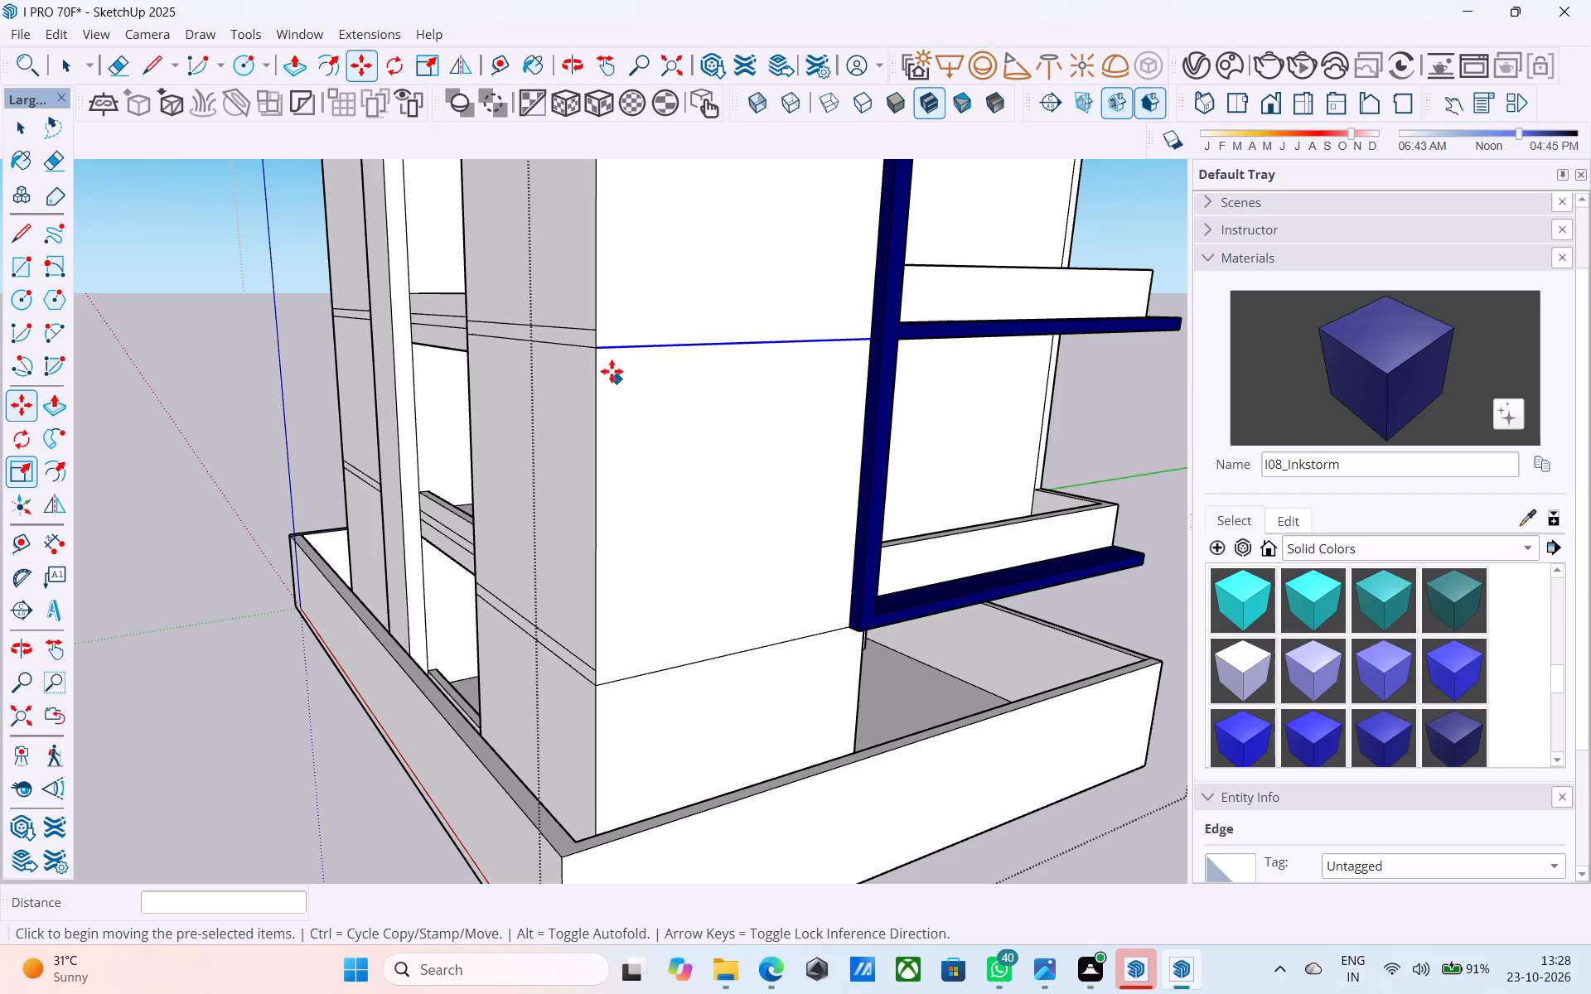
{"action": "left_click", "coordinate": [597, 353]}
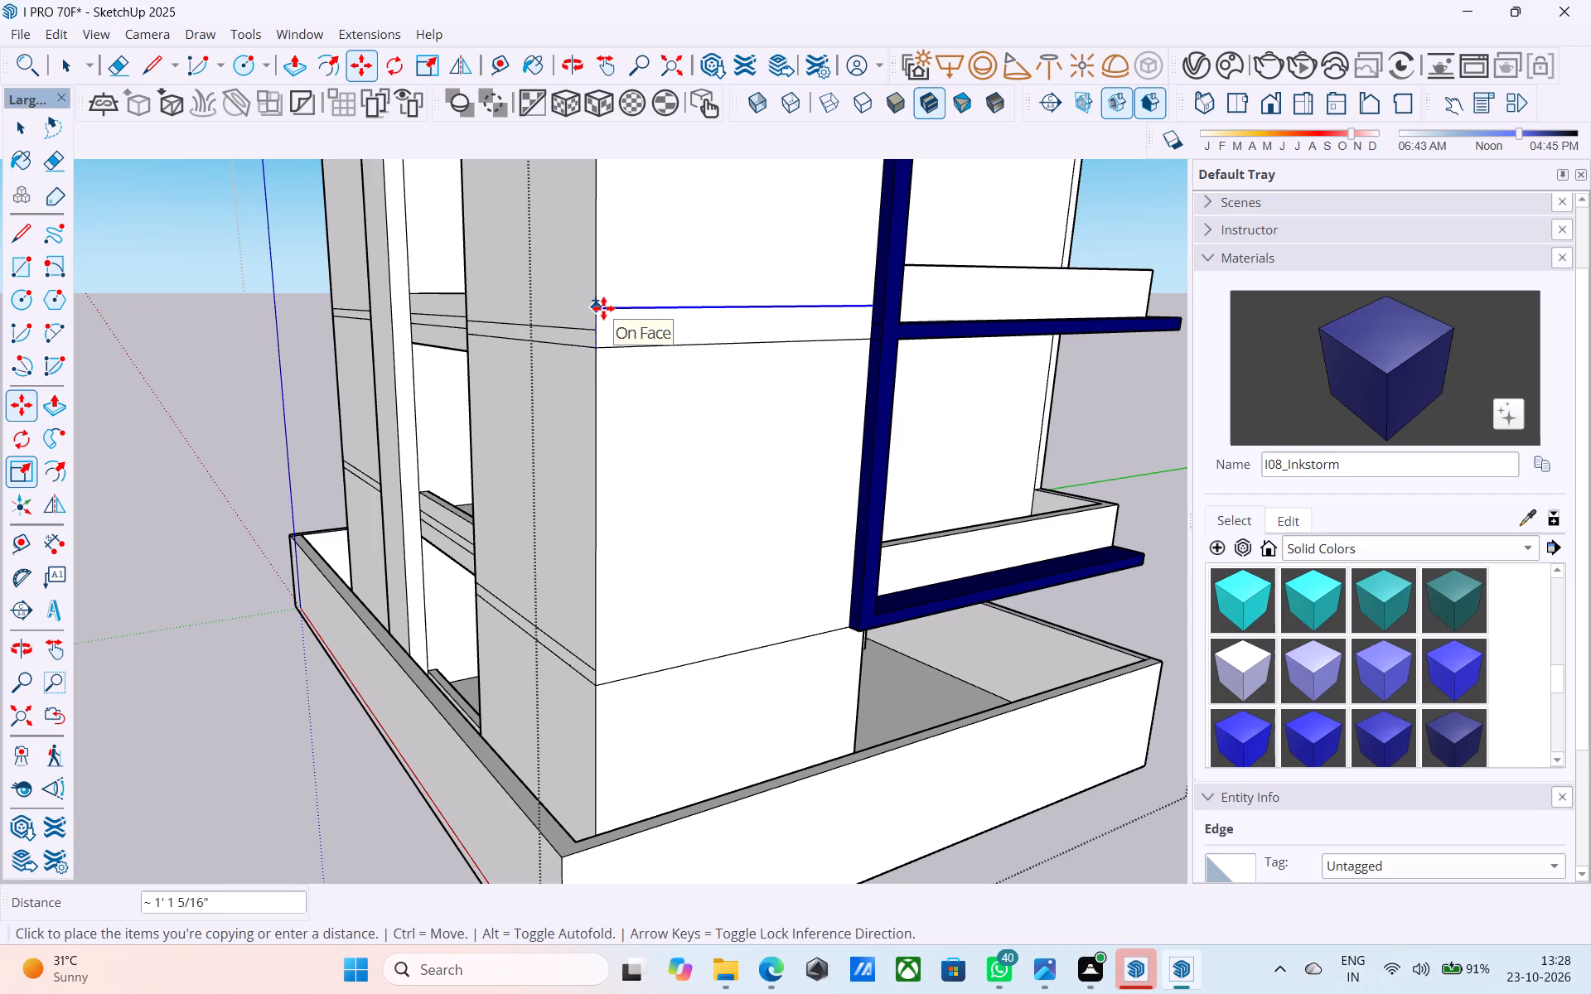
{"action": "type", "text": "1'"}
{"action": "key", "text": "Return"}
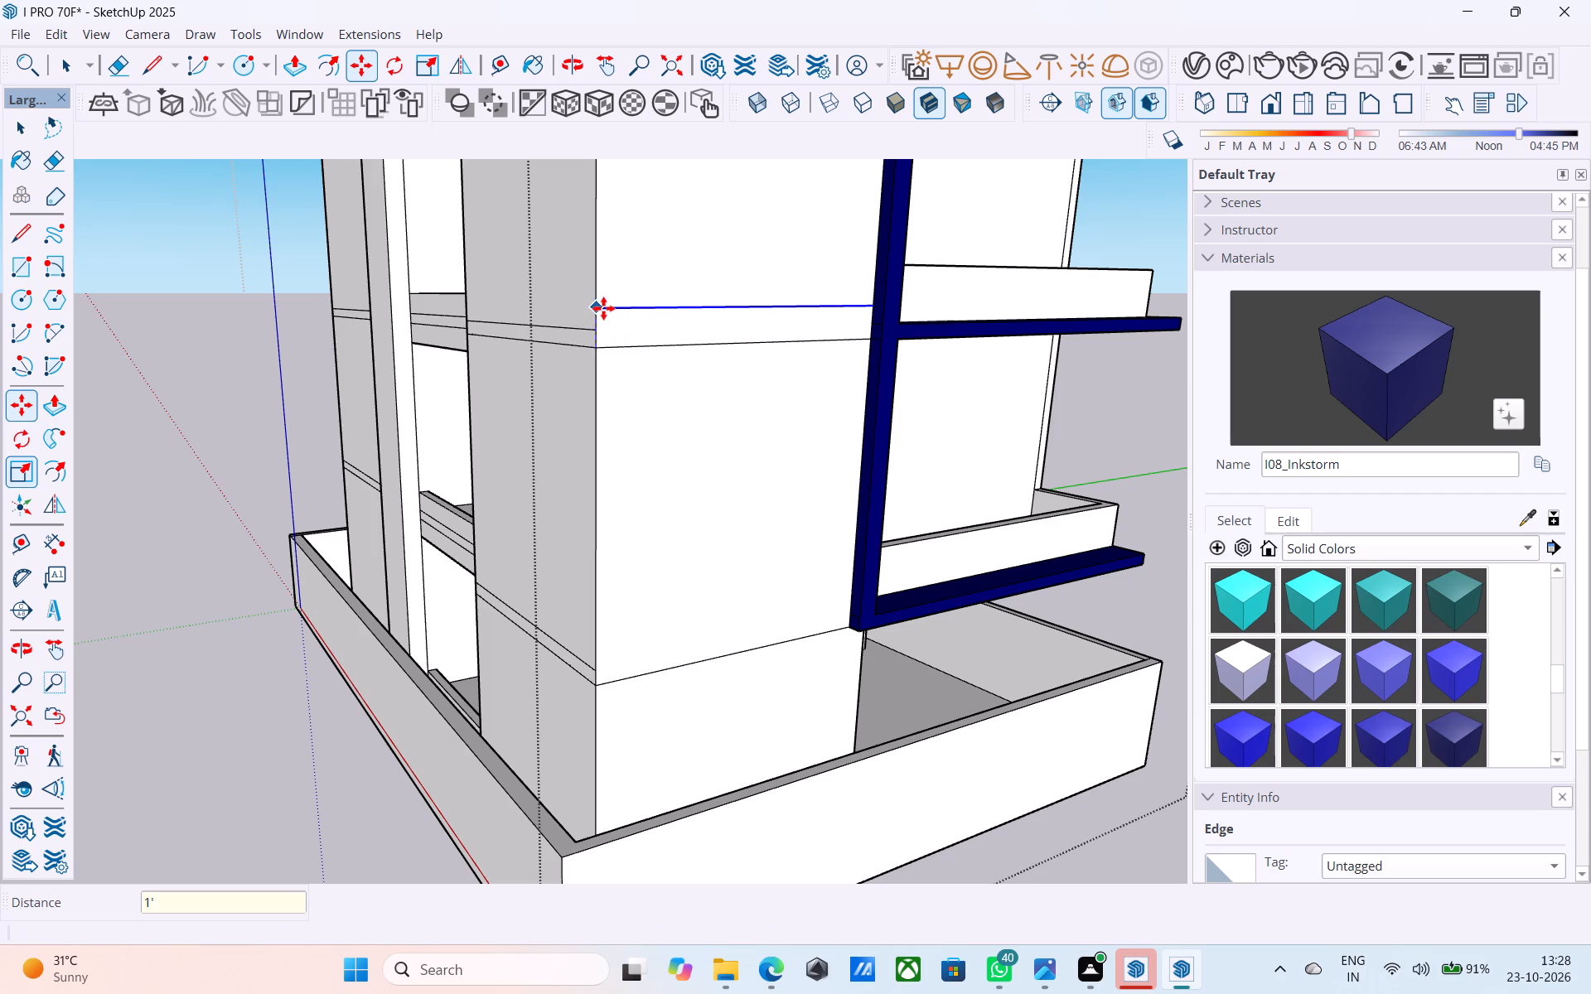
Copy the band's upper line 9' 6" up the tower front and repeat it 1' higher to mark the next floor band.
{"action": "left_click", "coordinate": [603, 310]}
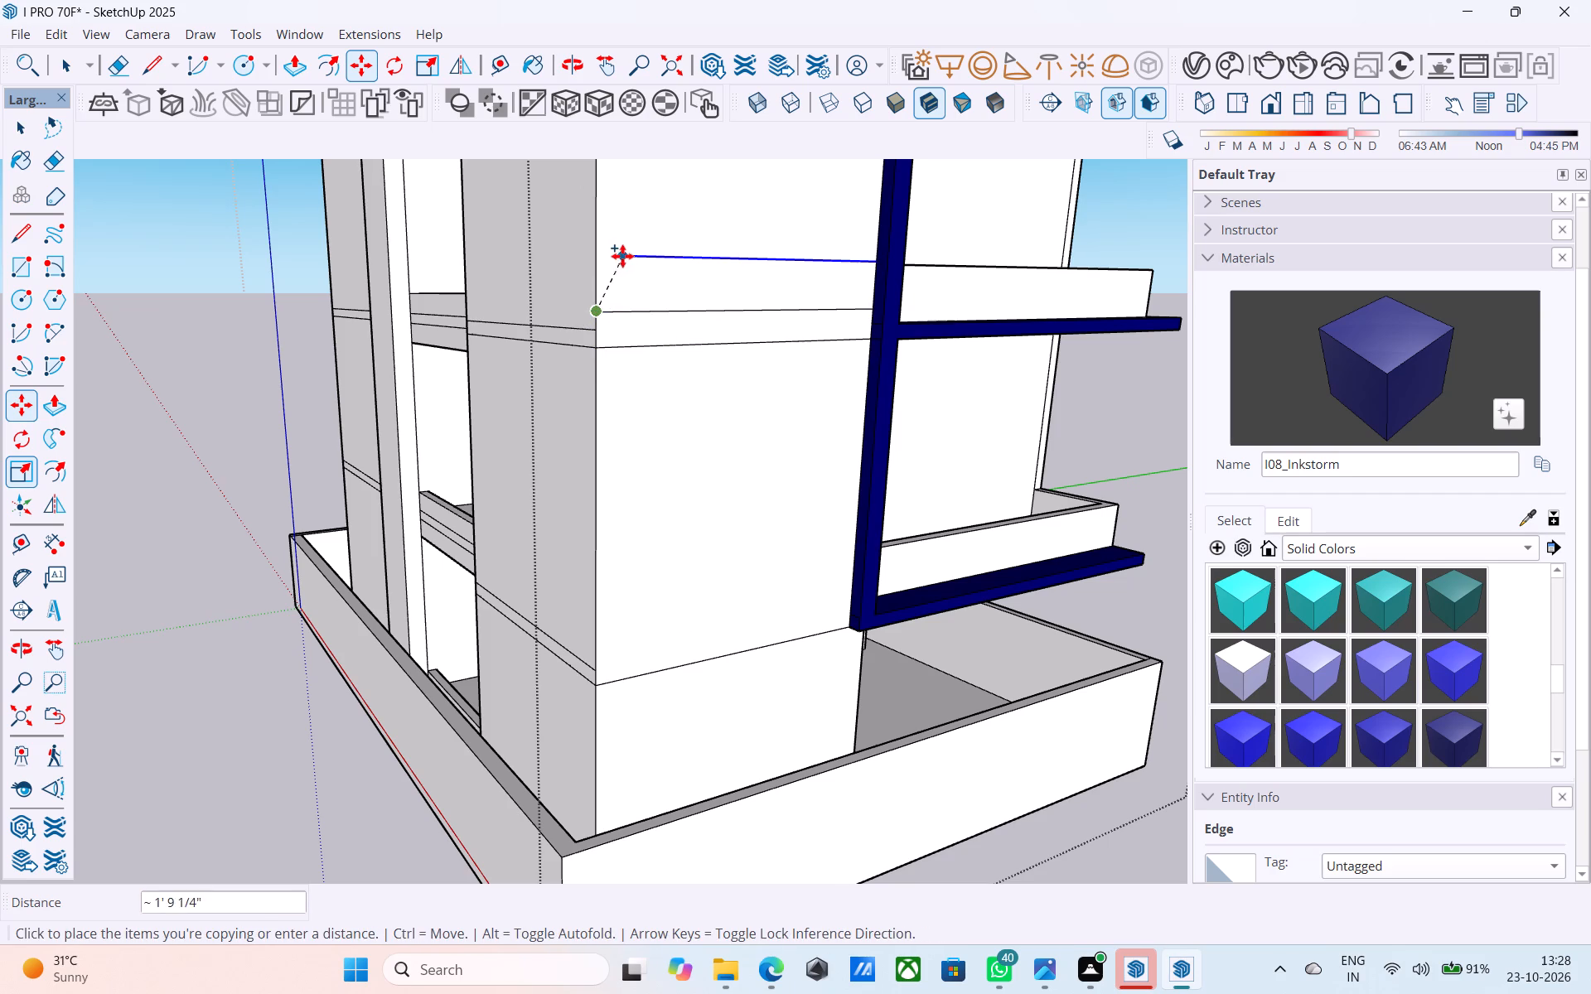
{"action": "middle_click_drag", "start_coordinate": [620, 254], "coordinate": [678, 577], "text": "shift"}
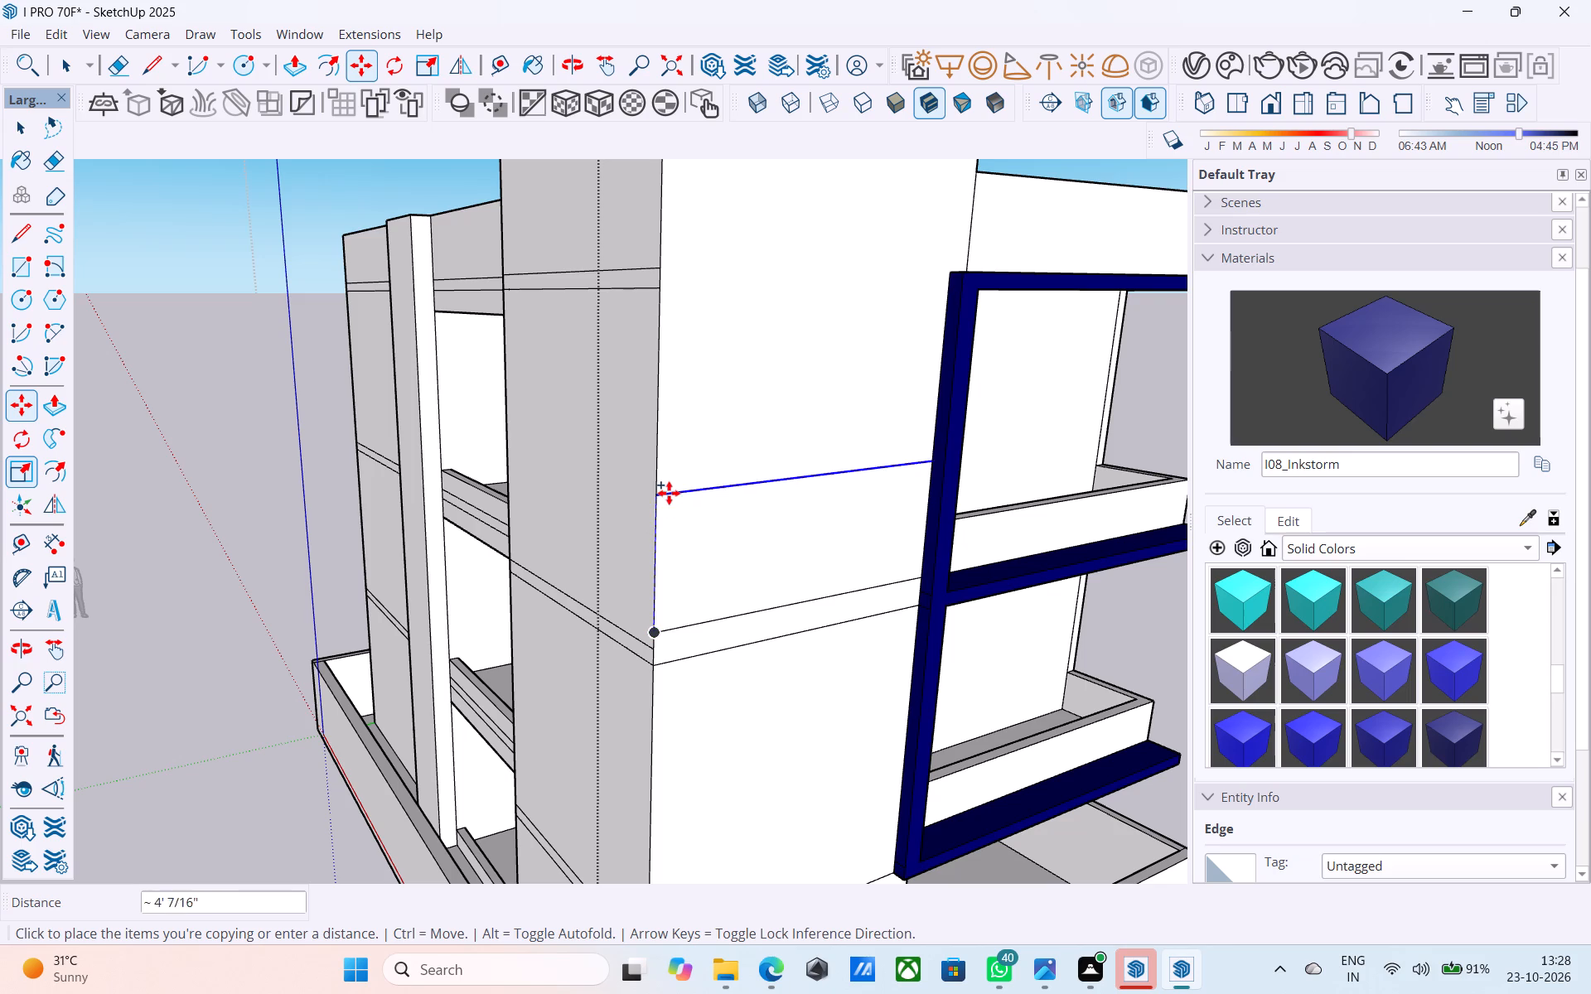
{"action": "left_click", "coordinate": [657, 288]}
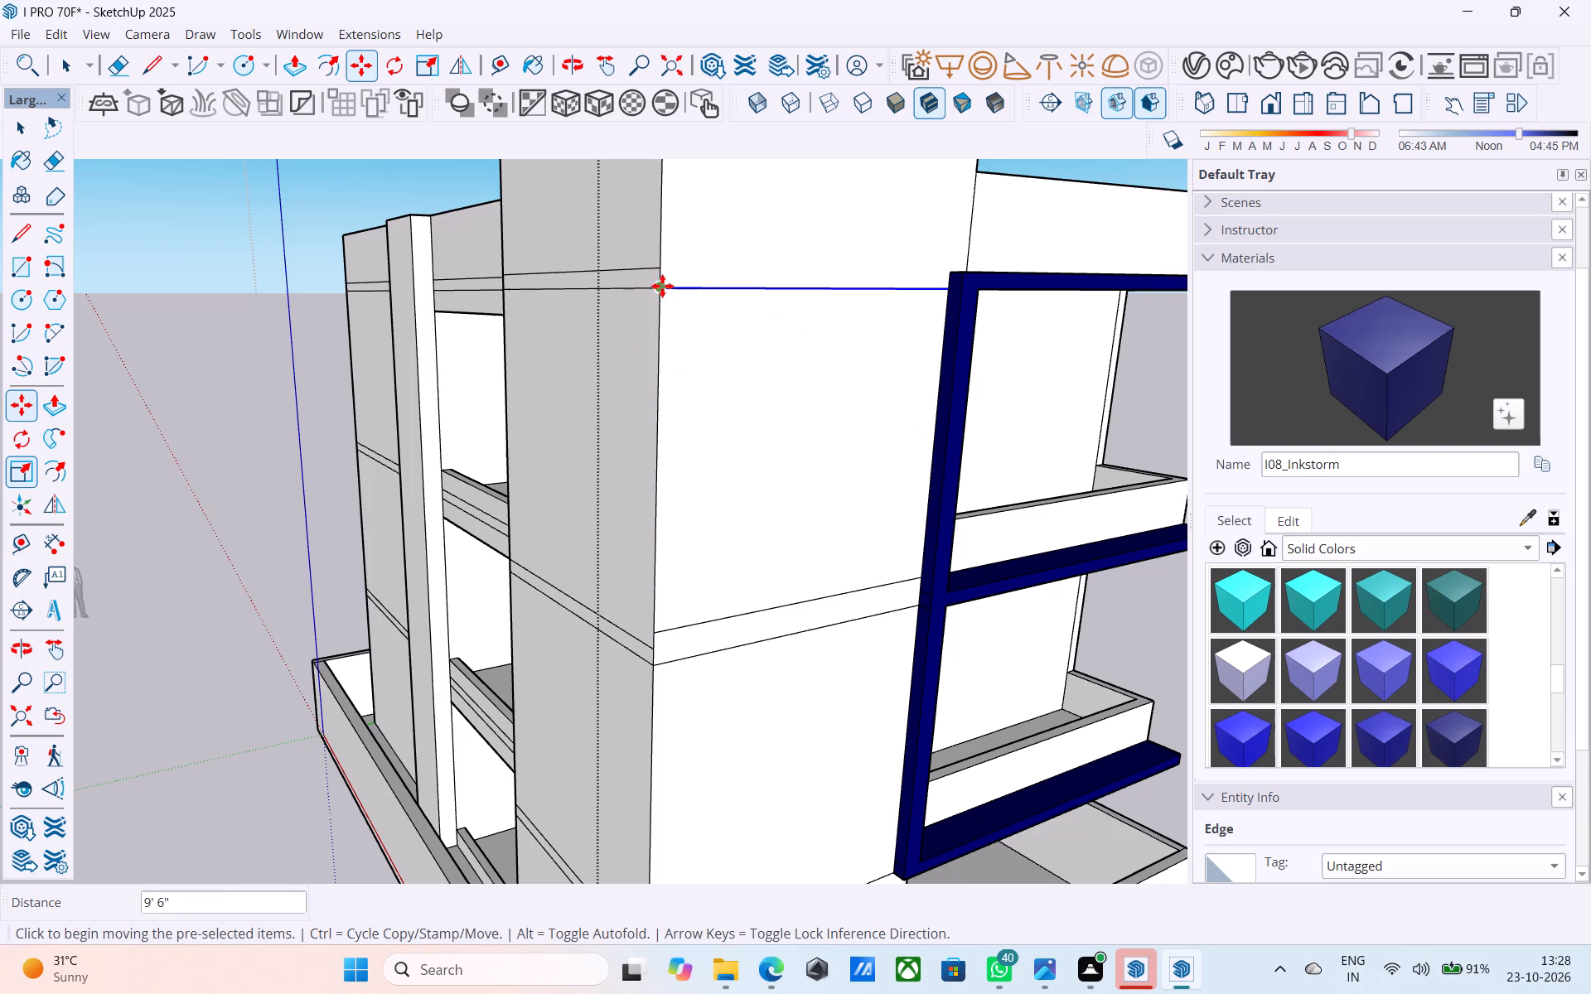
{"action": "left_click", "coordinate": [662, 286]}
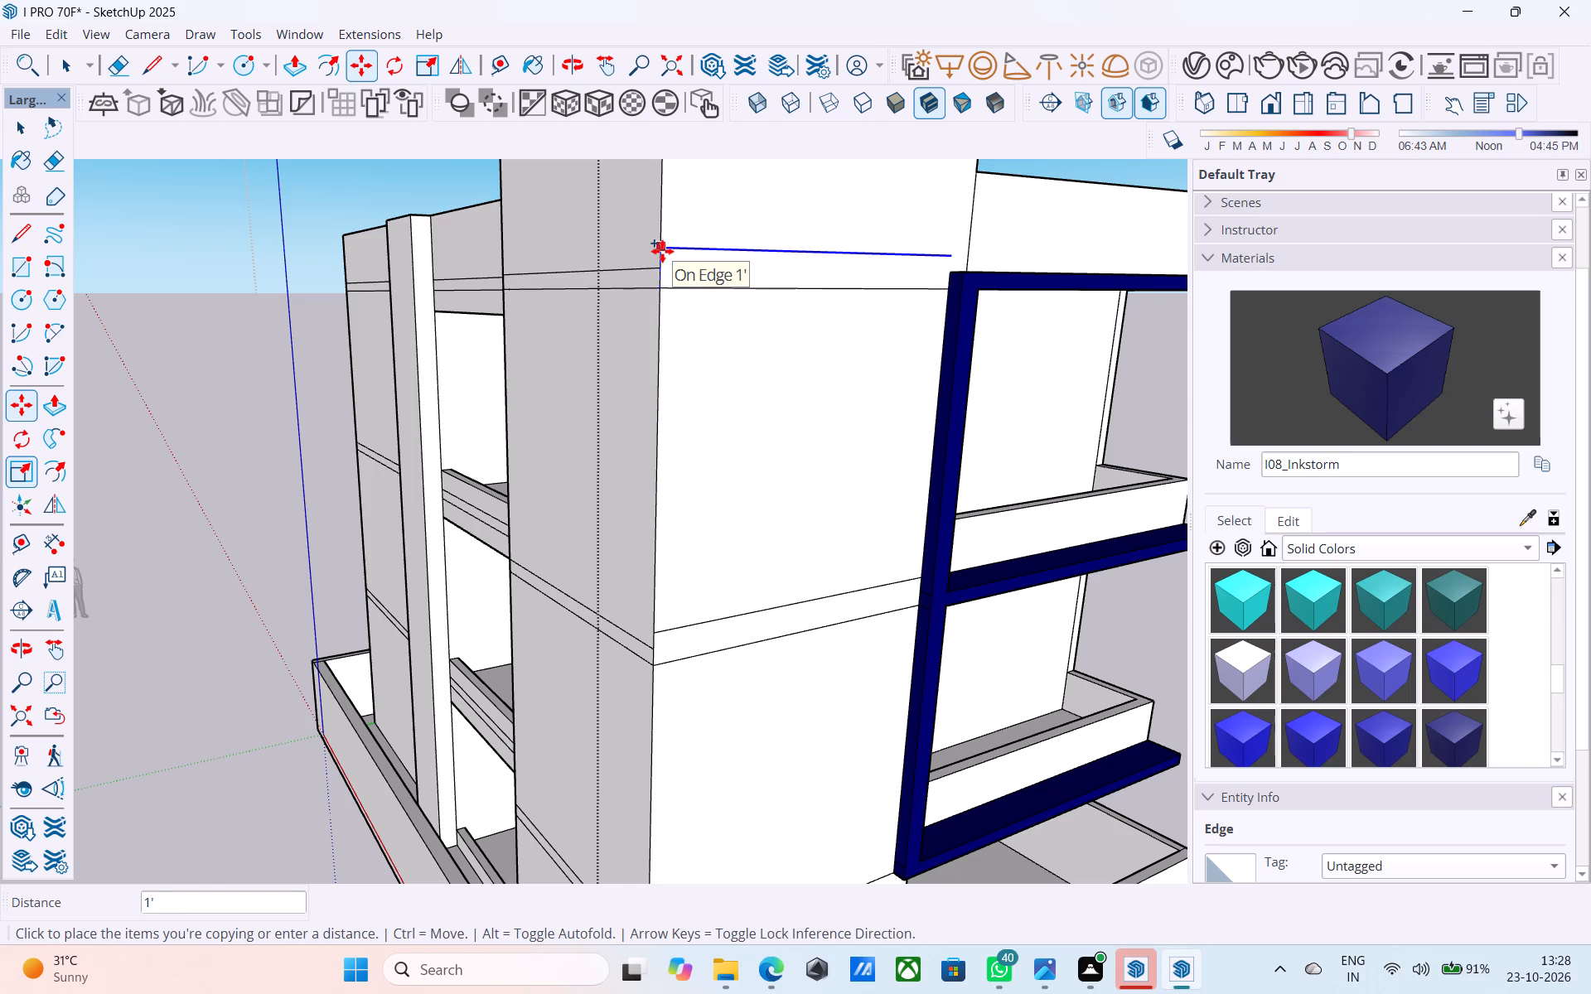
{"action": "left_click", "coordinate": [663, 248]}
Extend the topmost band line 9" with the Line tool to the tower front's edge beside the roof parapet.
{"action": "key", "text": "space"}
{"action": "scroll", "coordinate": [558, 267], "scroll_direction": "down", "scroll_amount": 4}
{"action": "middle_click_drag", "start_coordinate": [535, 270], "coordinate": [462, 268]}
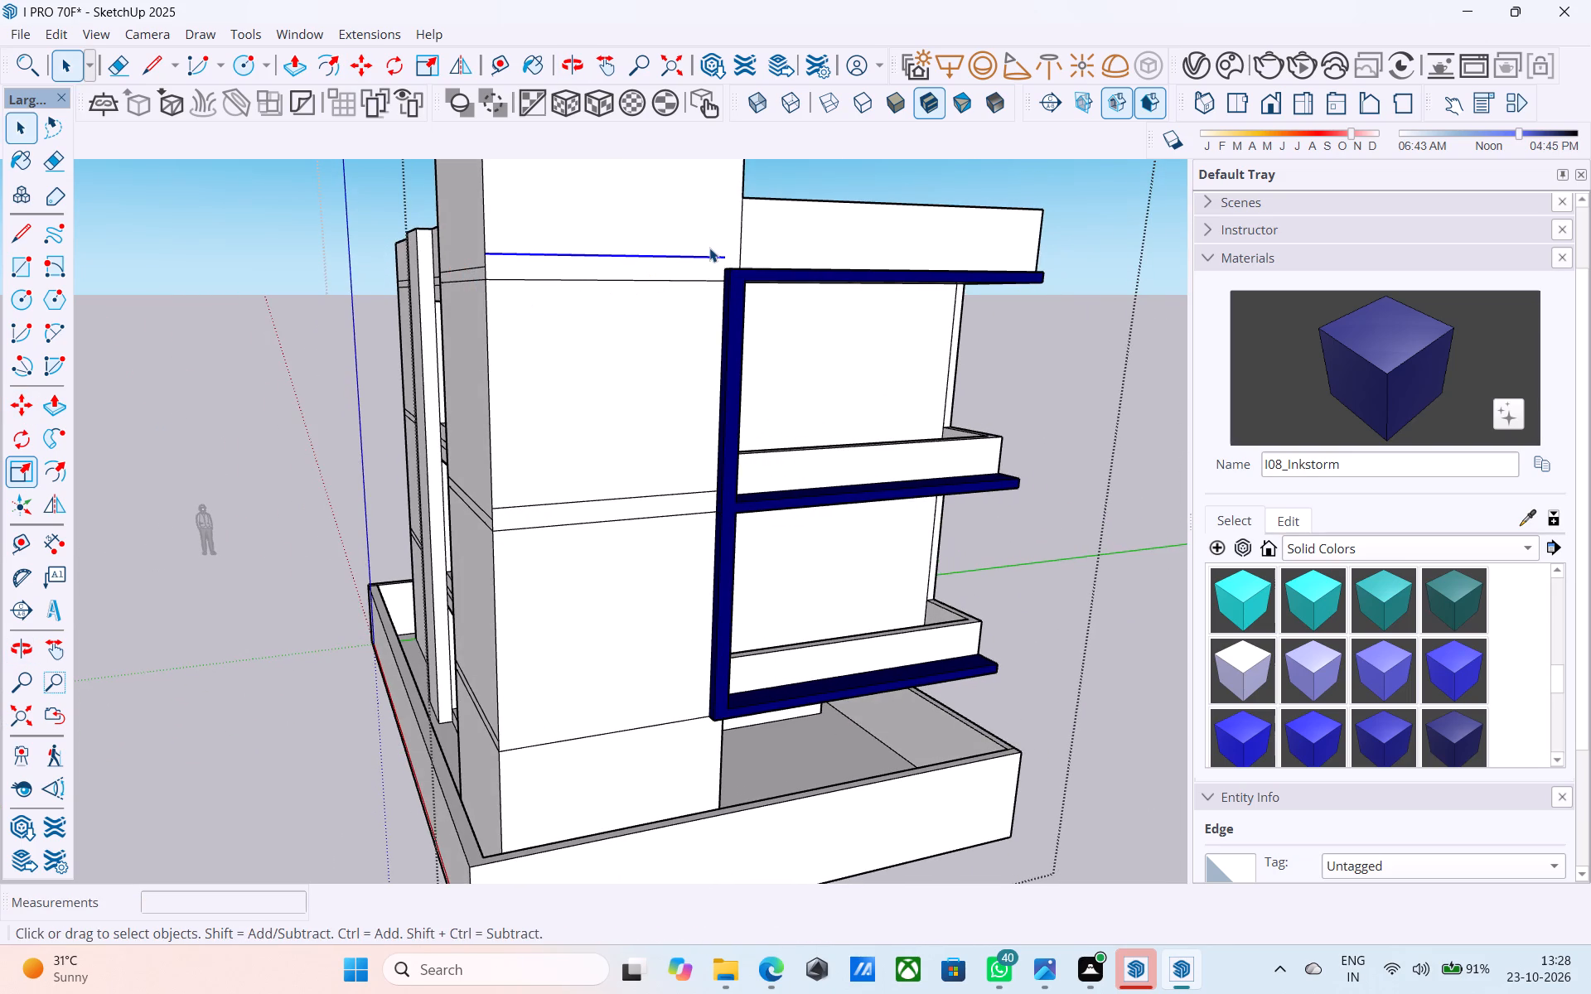
{"action": "middle_click", "coordinate": [709, 247]}
{"action": "scroll", "coordinate": [705, 247], "scroll_direction": "up", "scroll_amount": 2}
{"action": "key", "text": "l"}
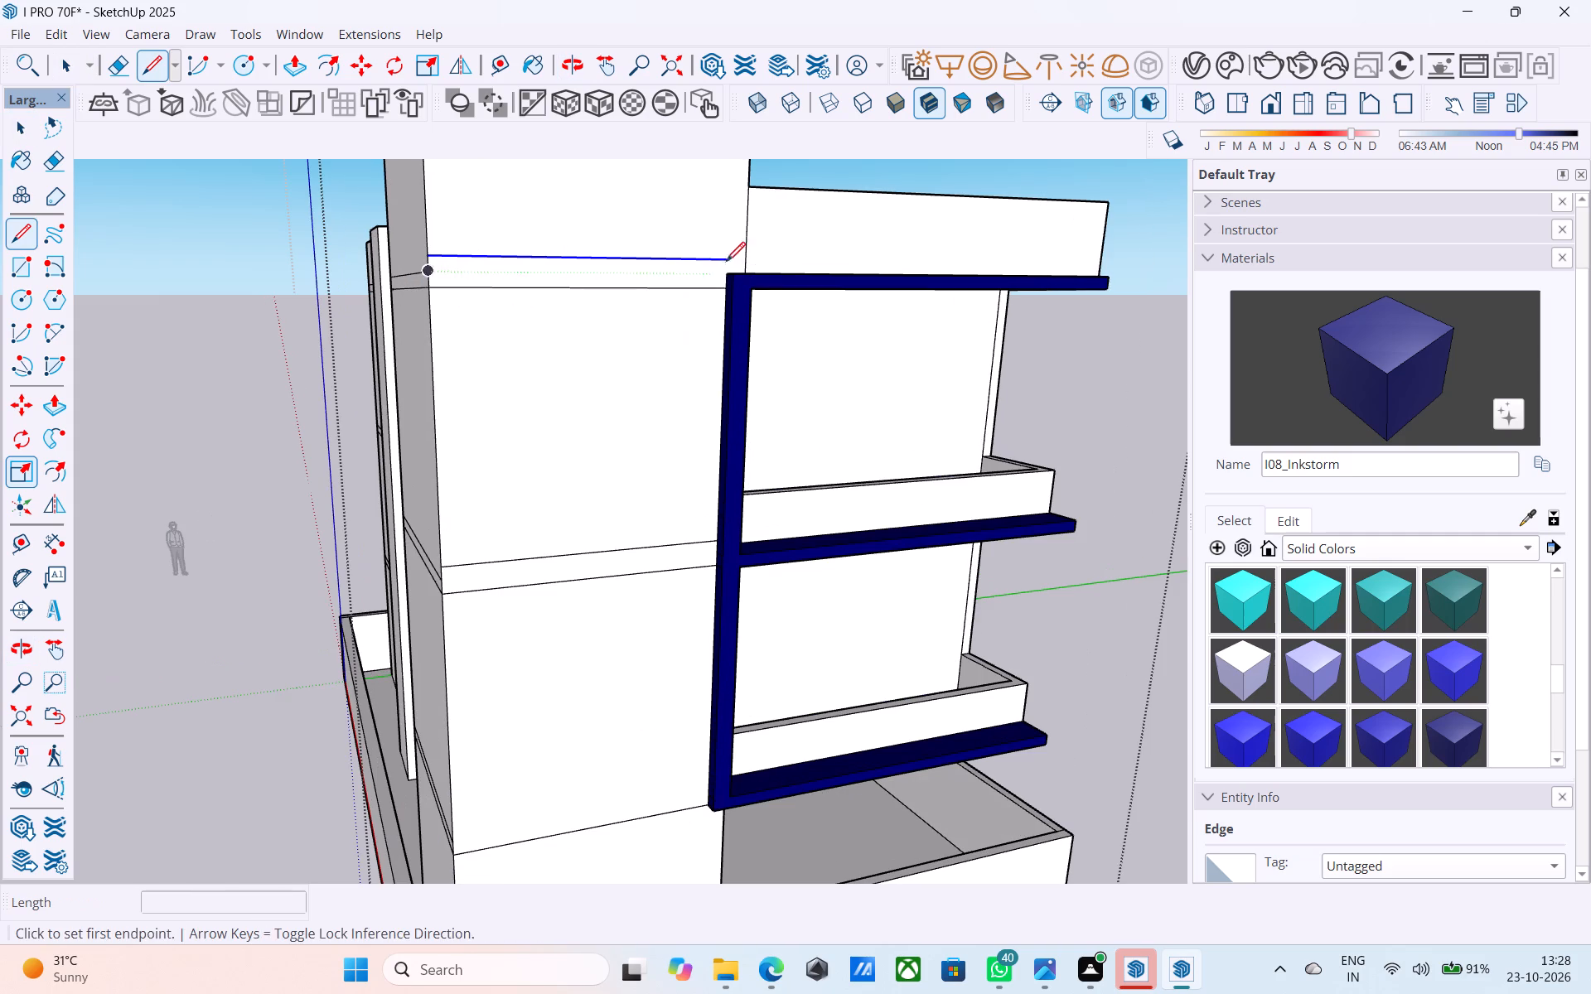
{"action": "left_click", "coordinate": [728, 264]}
{"action": "left_click", "coordinate": [743, 265]}
{"action": "scroll", "coordinate": [731, 222], "scroll_direction": "down", "scroll_amount": 5}
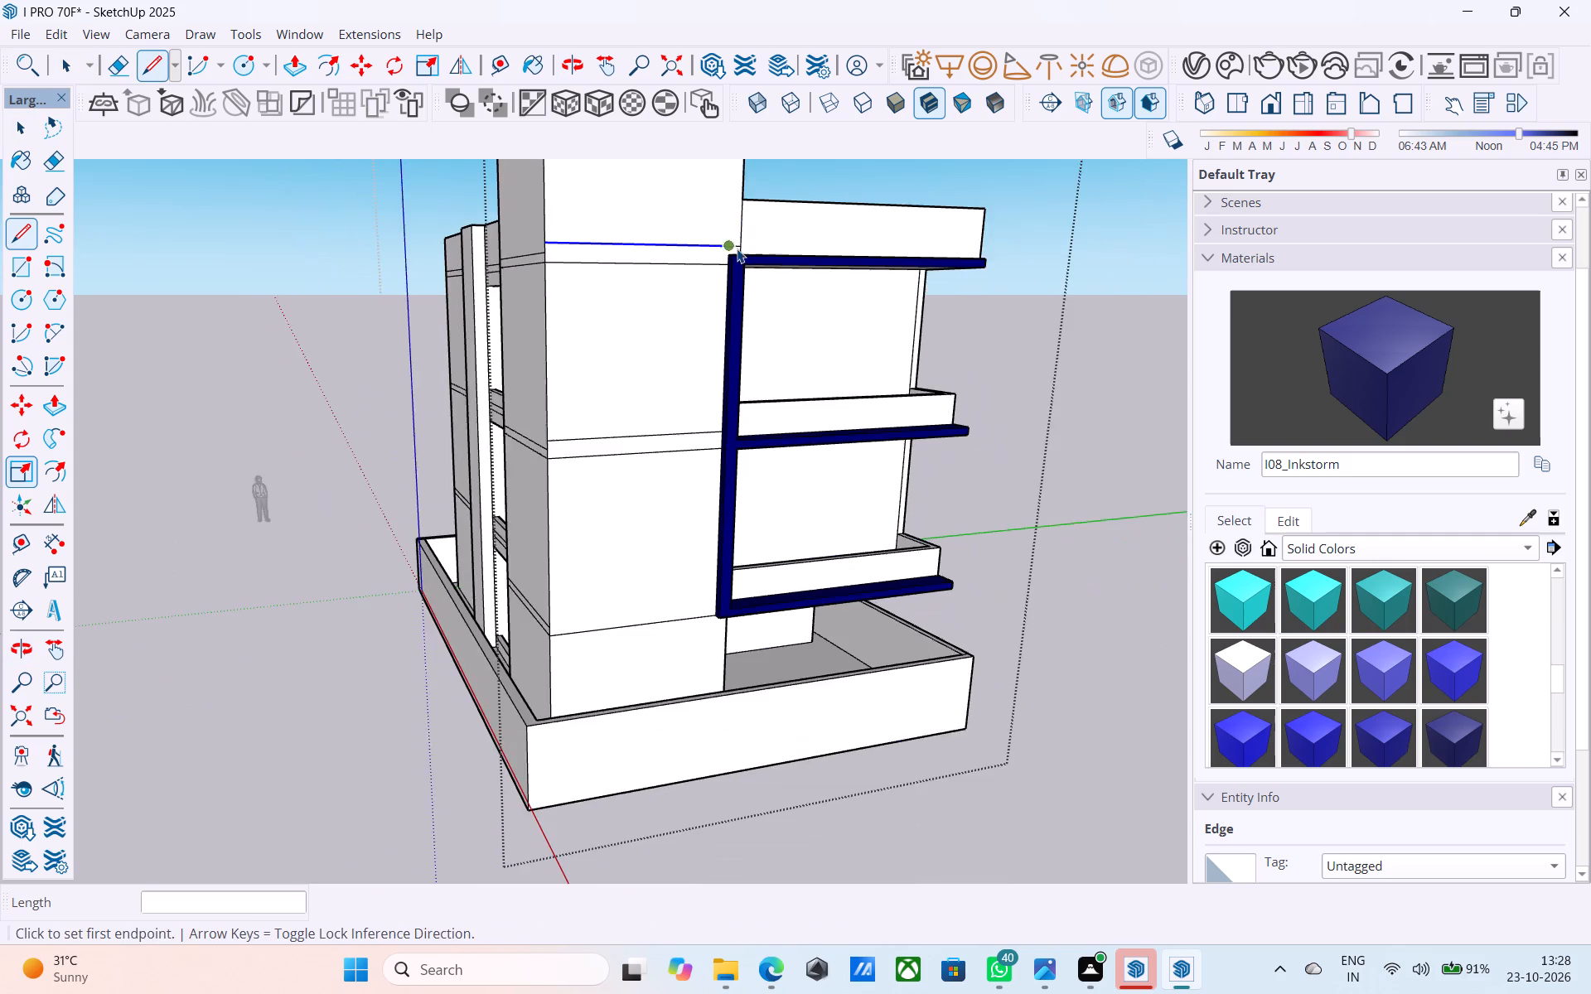
{"action": "key", "text": "space"}
{"action": "scroll", "coordinate": [737, 248], "scroll_direction": "up", "scroll_amount": 8}
{"action": "key", "text": "l"}
{"action": "left_click", "coordinate": [723, 243]}
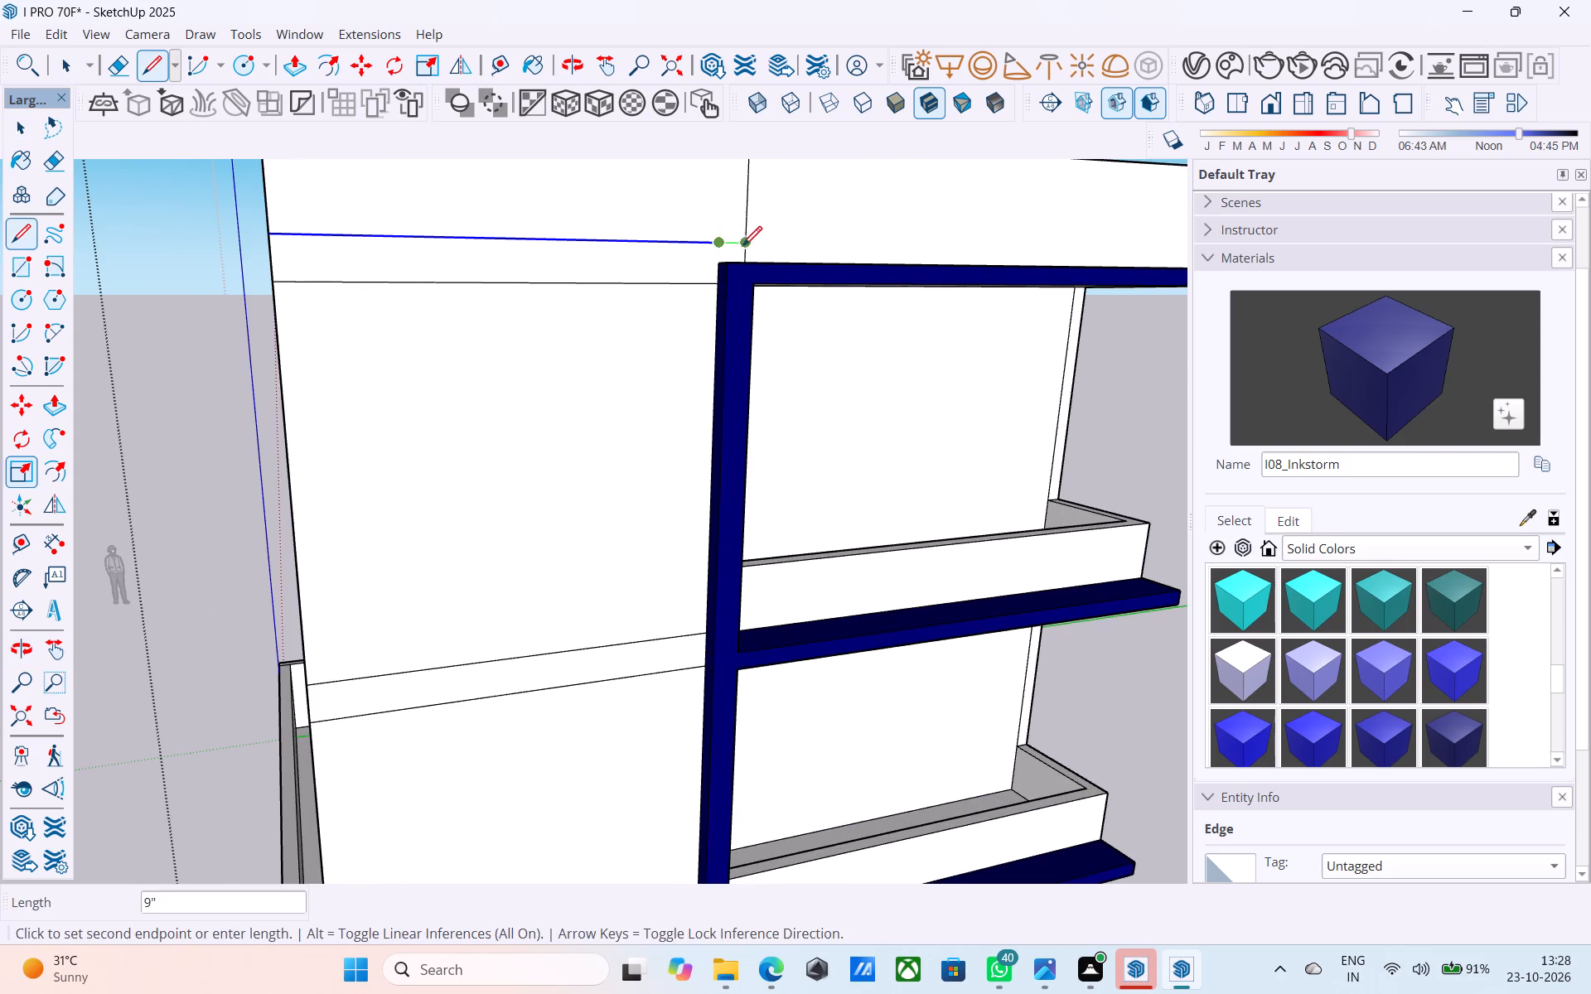
{"action": "key", "text": "space"}
{"action": "scroll", "coordinate": [744, 248], "scroll_direction": "down", "scroll_amount": 5}
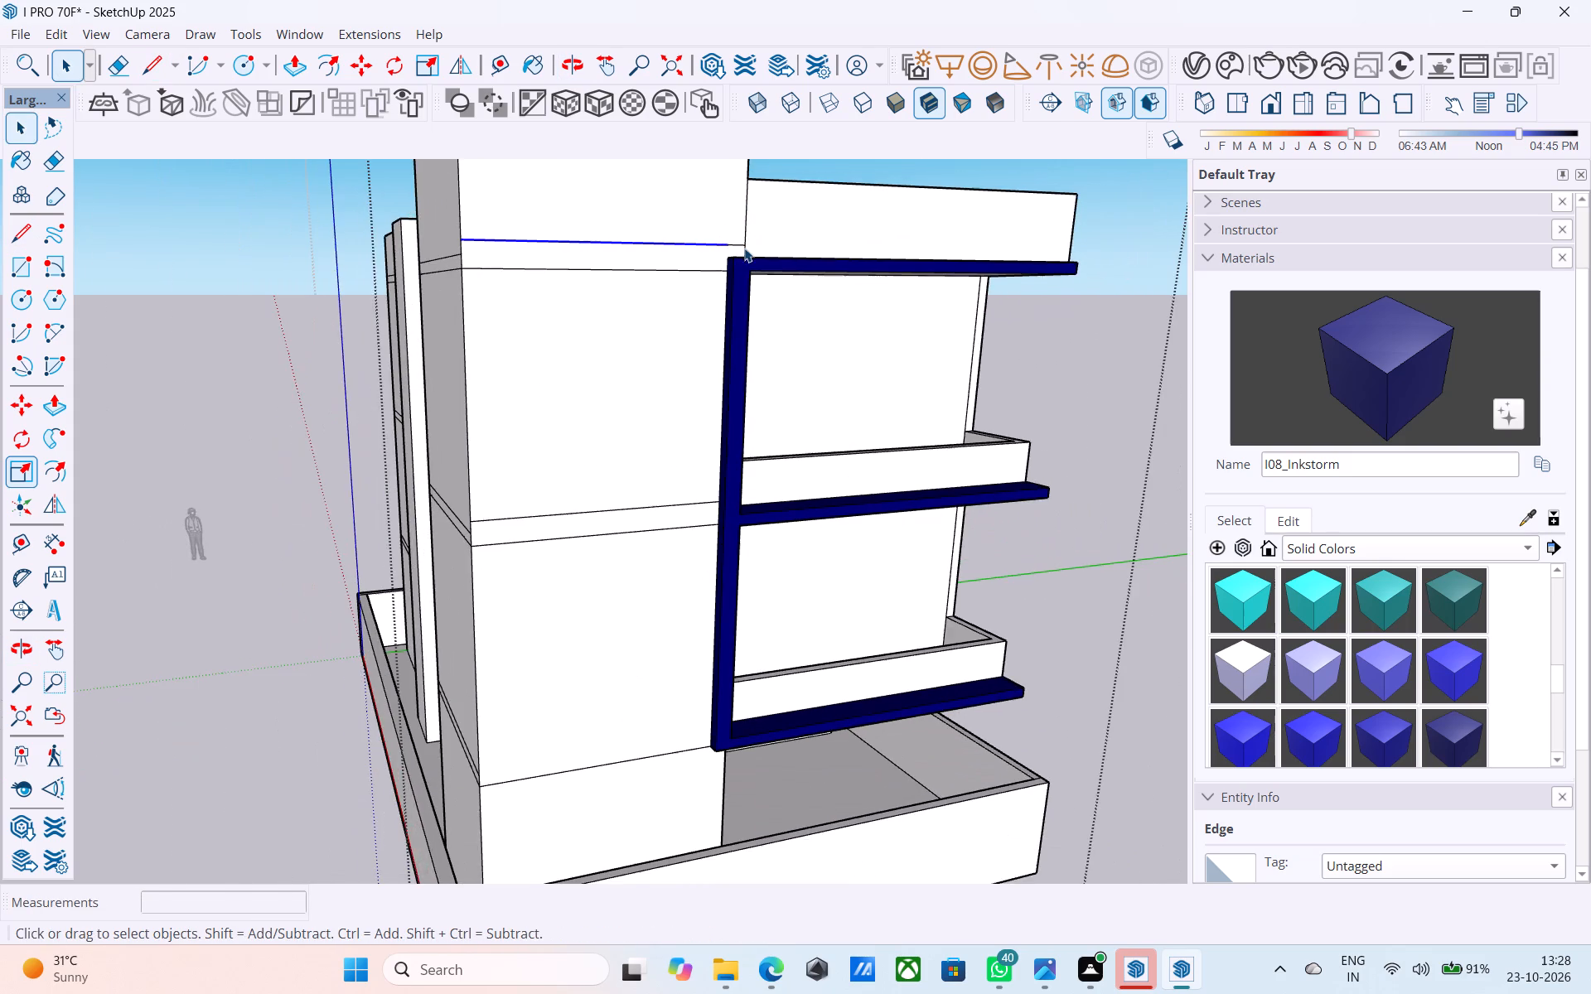
Copy the upper floor band's lower line 9' 6" down the tower front and divide the spacing into 20 equal parts.
{"action": "middle_click_drag", "start_coordinate": [741, 398], "coordinate": [716, 302]}
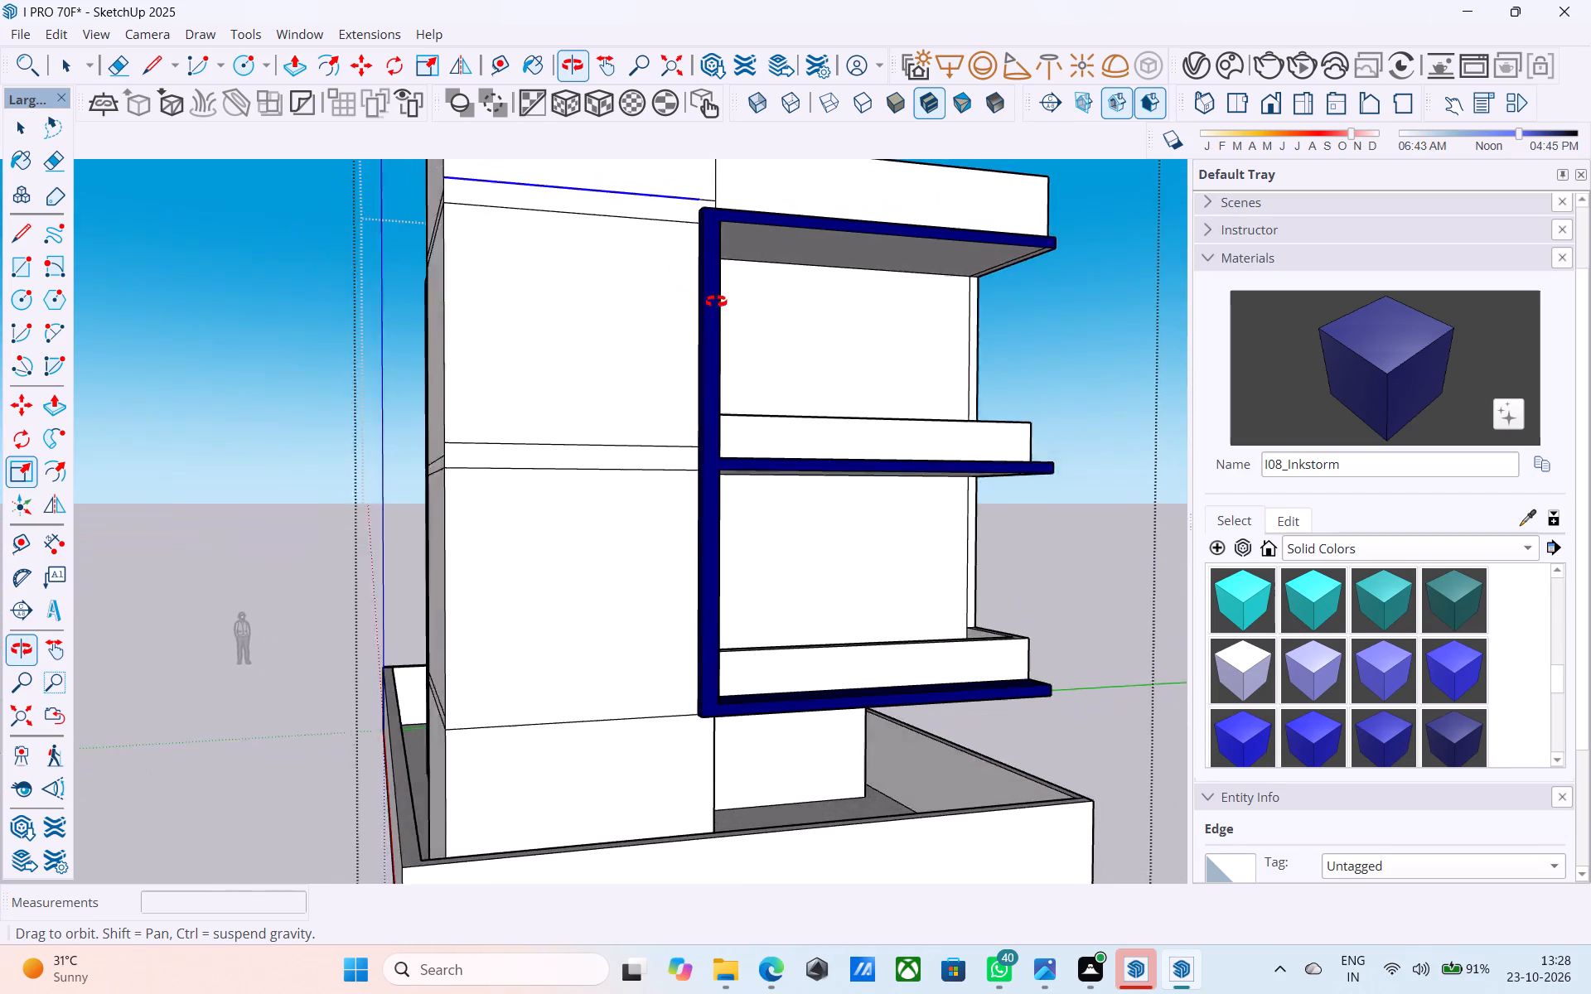
{"action": "middle_click_drag", "start_coordinate": [716, 302], "coordinate": [807, 316]}
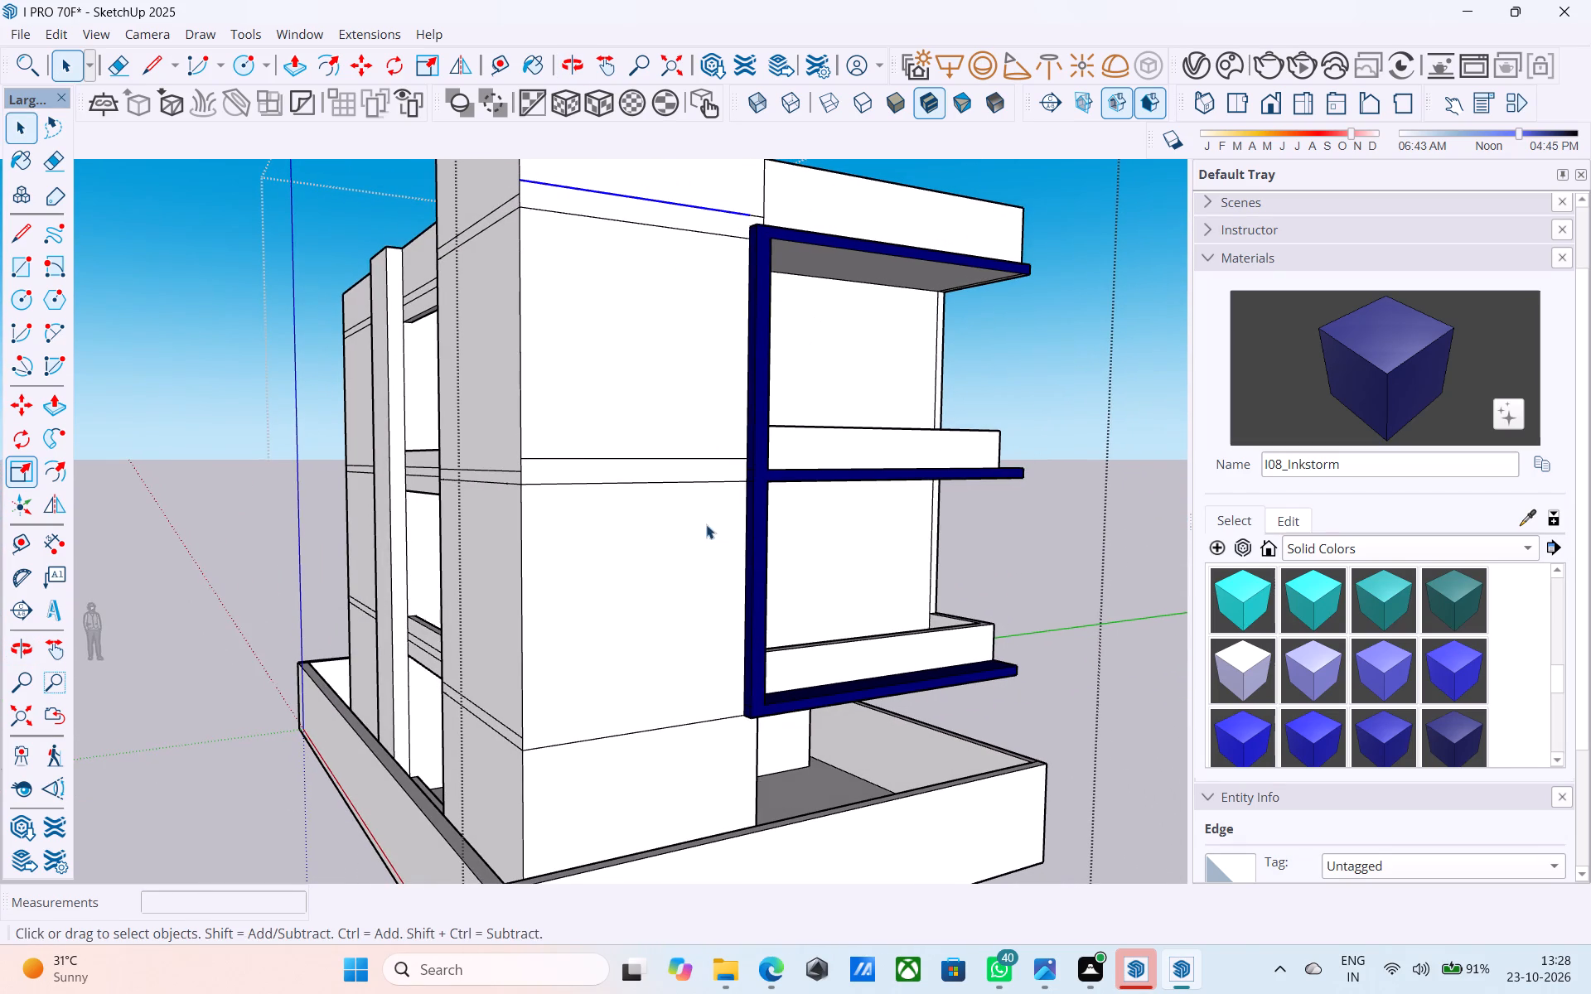
{"action": "middle_click_drag", "start_coordinate": [716, 525], "coordinate": [747, 543]}
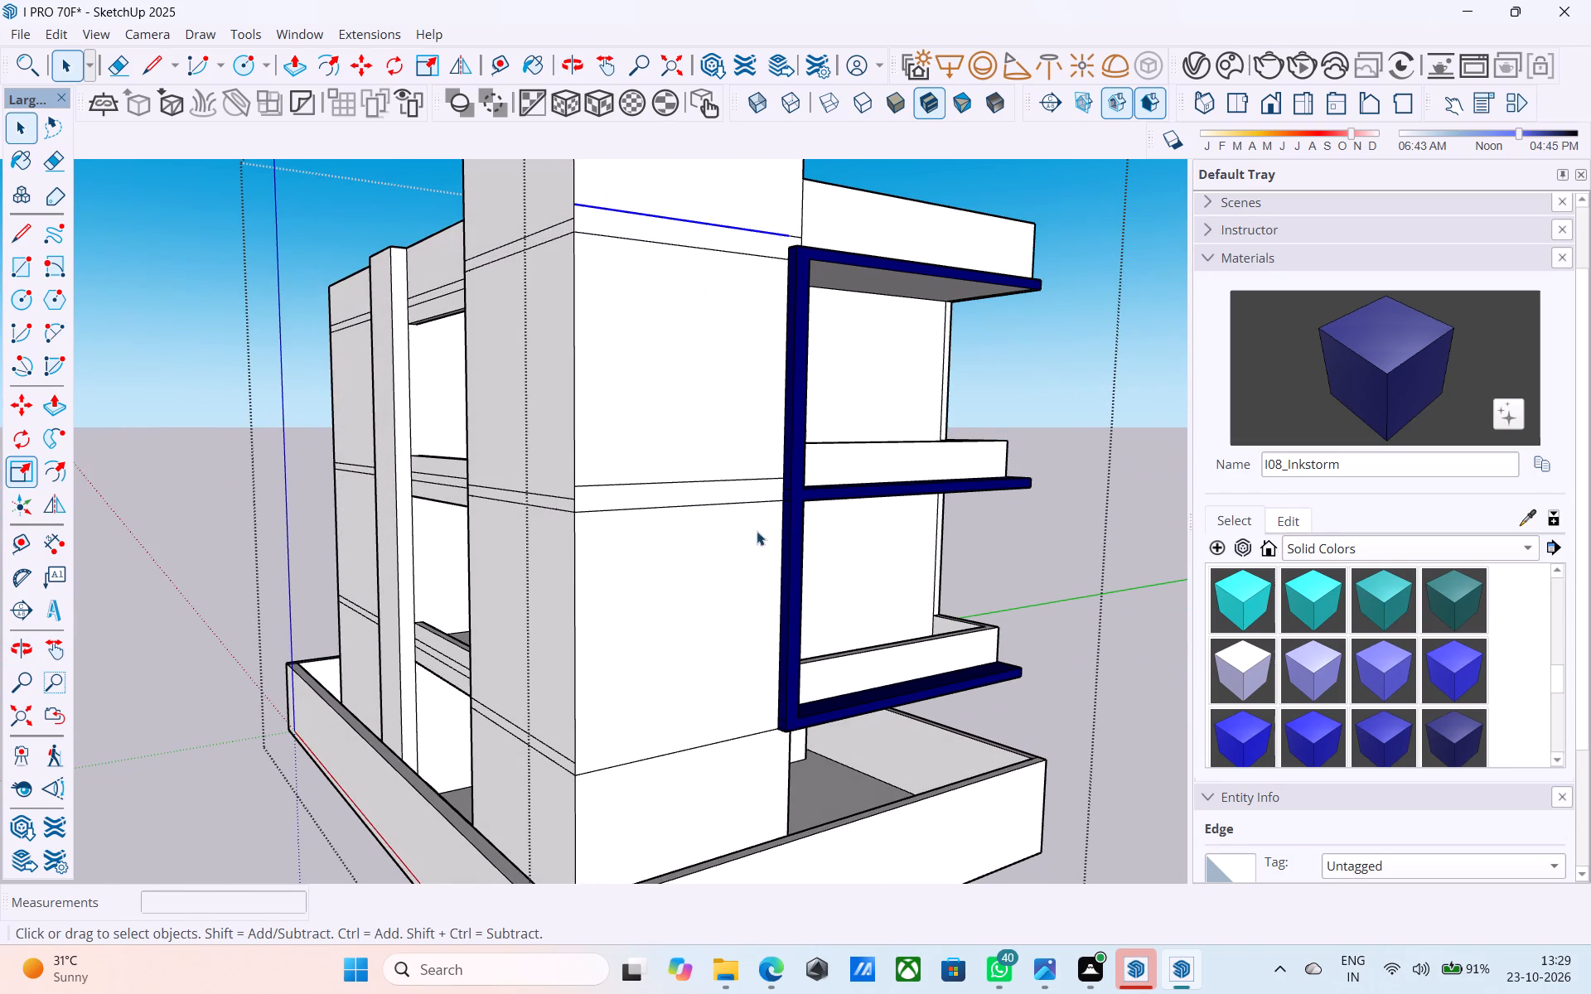
{"action": "middle_click_drag", "start_coordinate": [753, 541], "coordinate": [756, 585]}
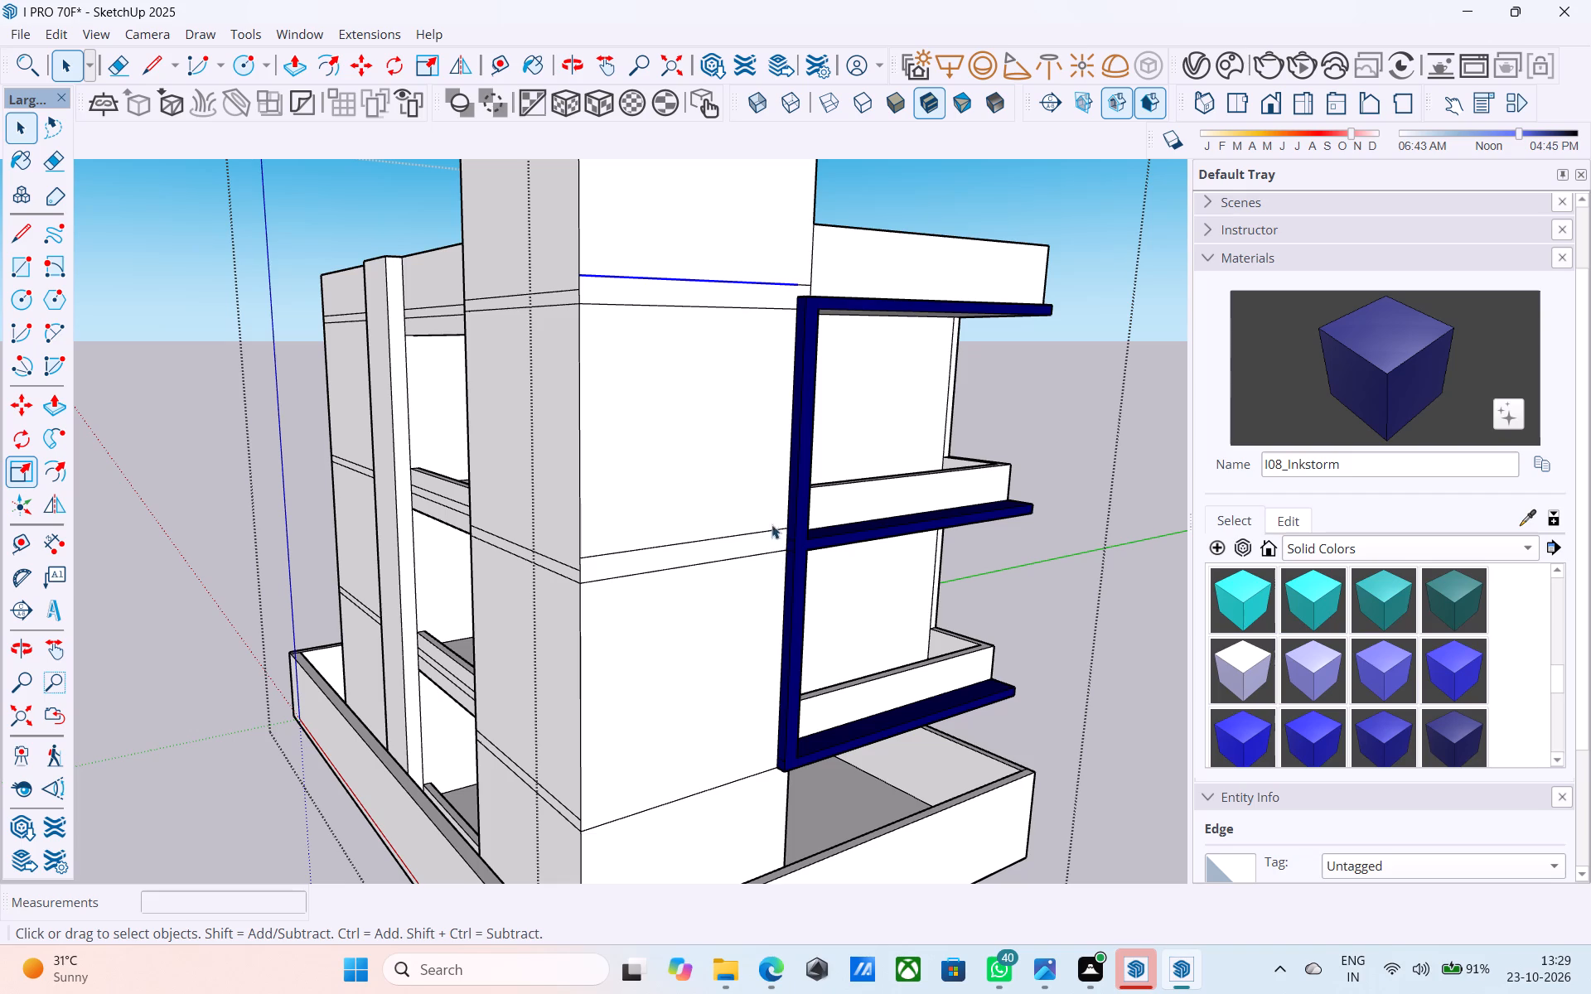
{"action": "middle_click_drag", "start_coordinate": [707, 414], "coordinate": [764, 488]}
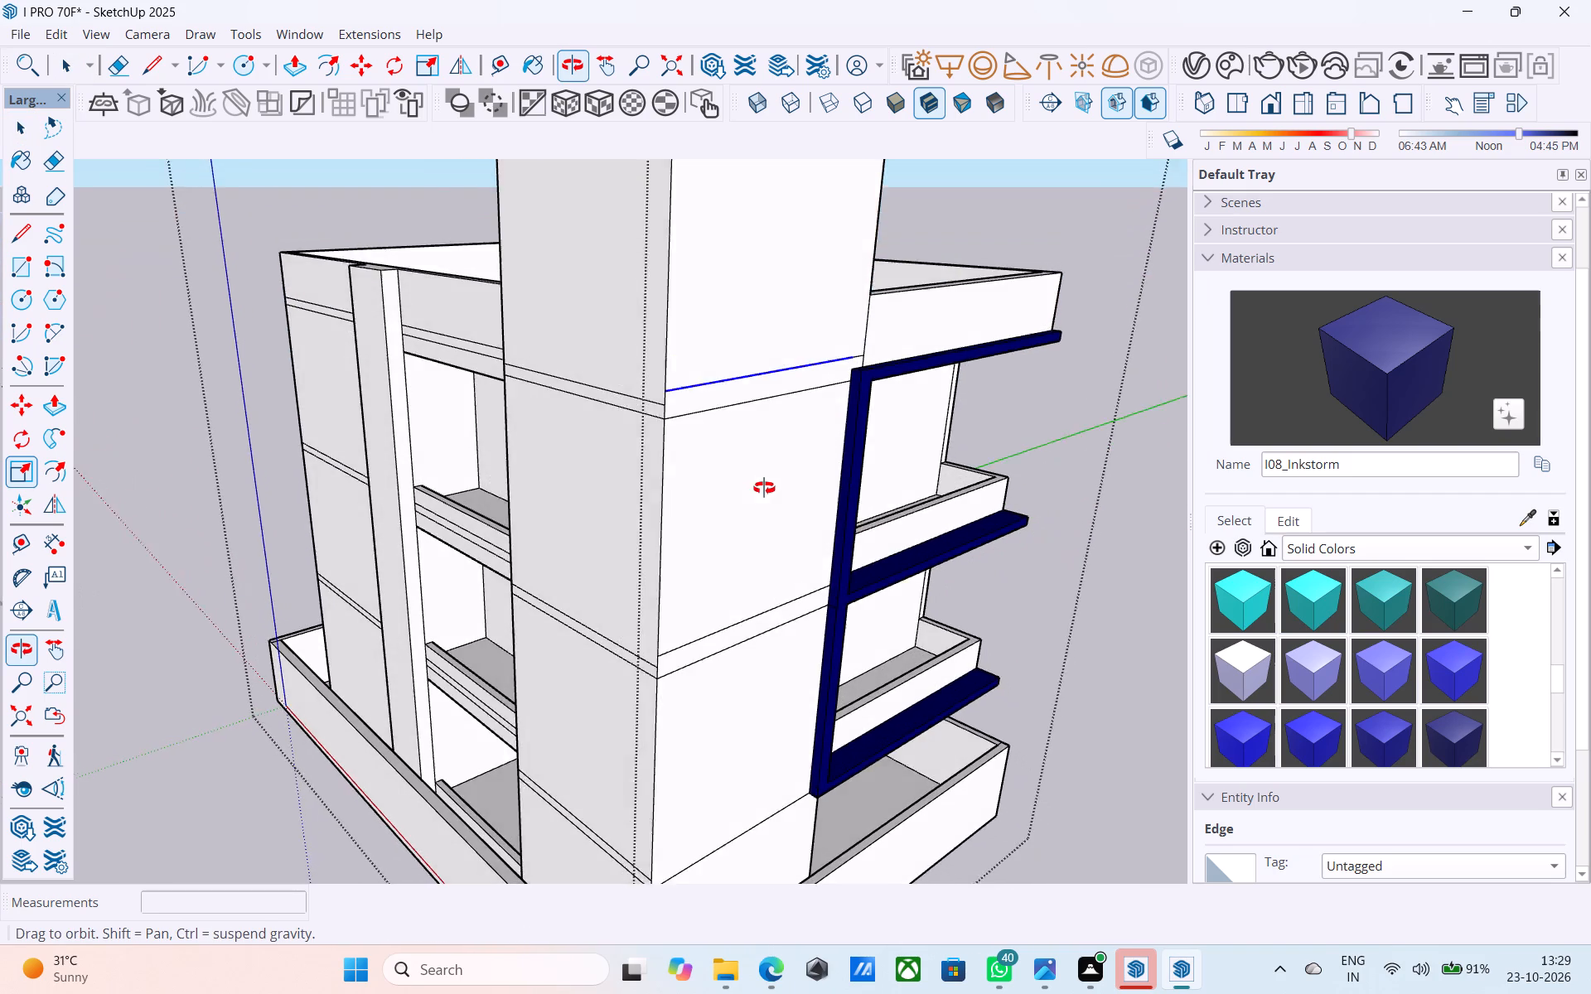
{"action": "middle_click_drag", "start_coordinate": [764, 488], "coordinate": [724, 447]}
{"action": "left_click", "coordinate": [636, 352]}
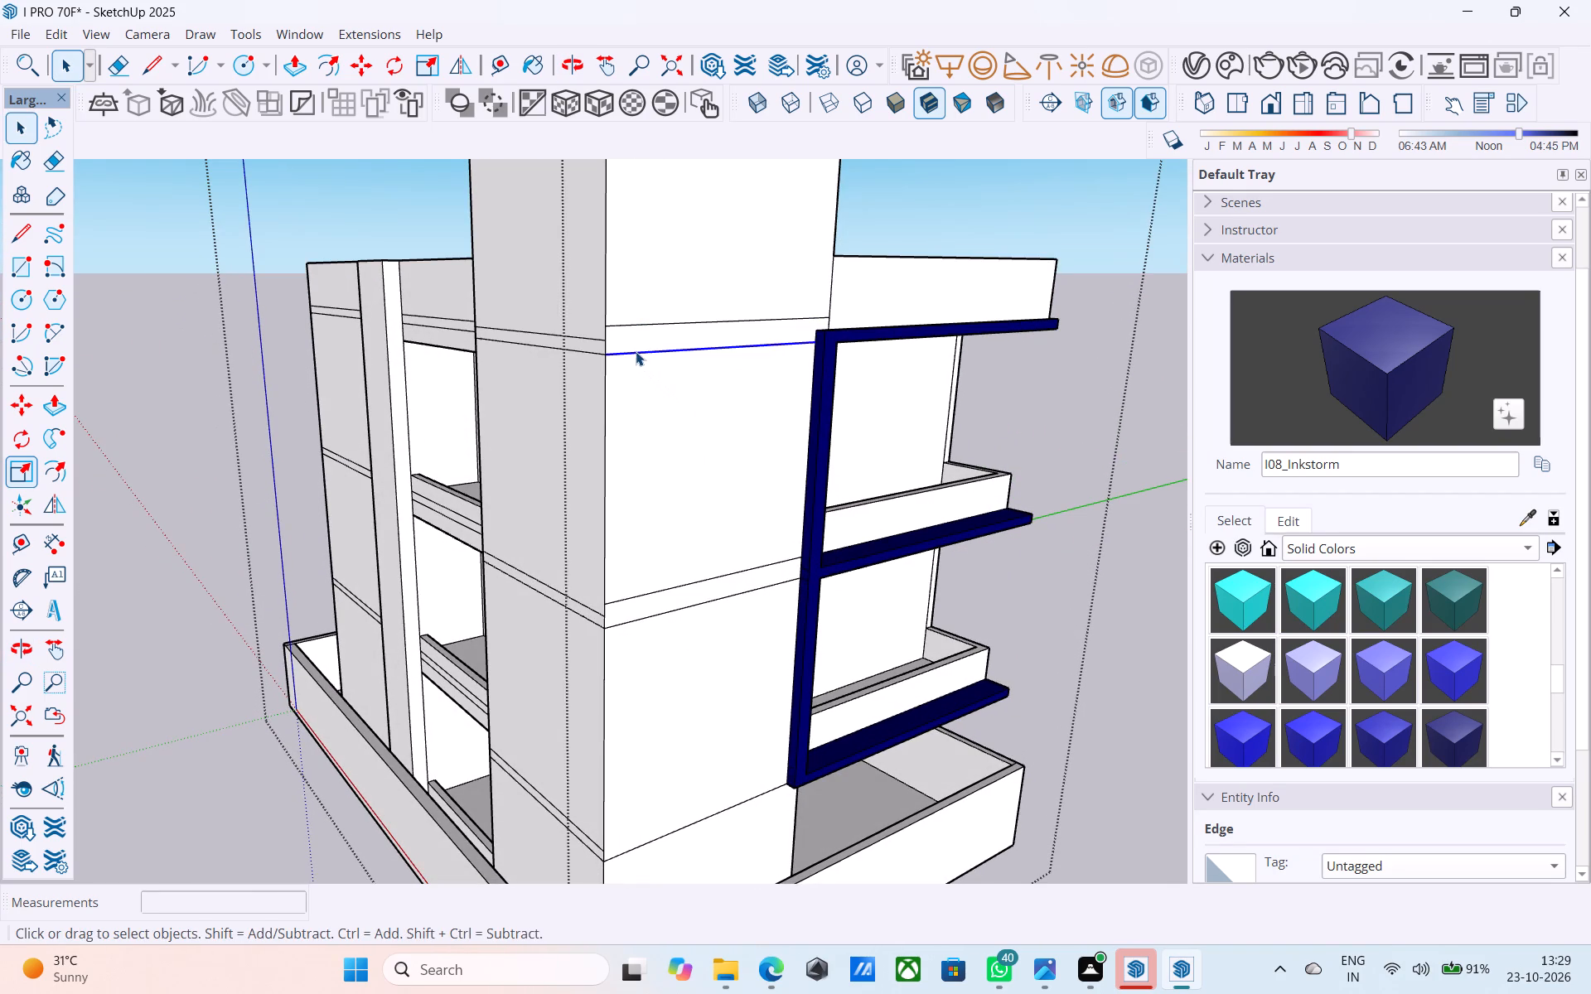
{"action": "key", "text": "m"}
{"action": "left_click", "coordinate": [612, 350]}
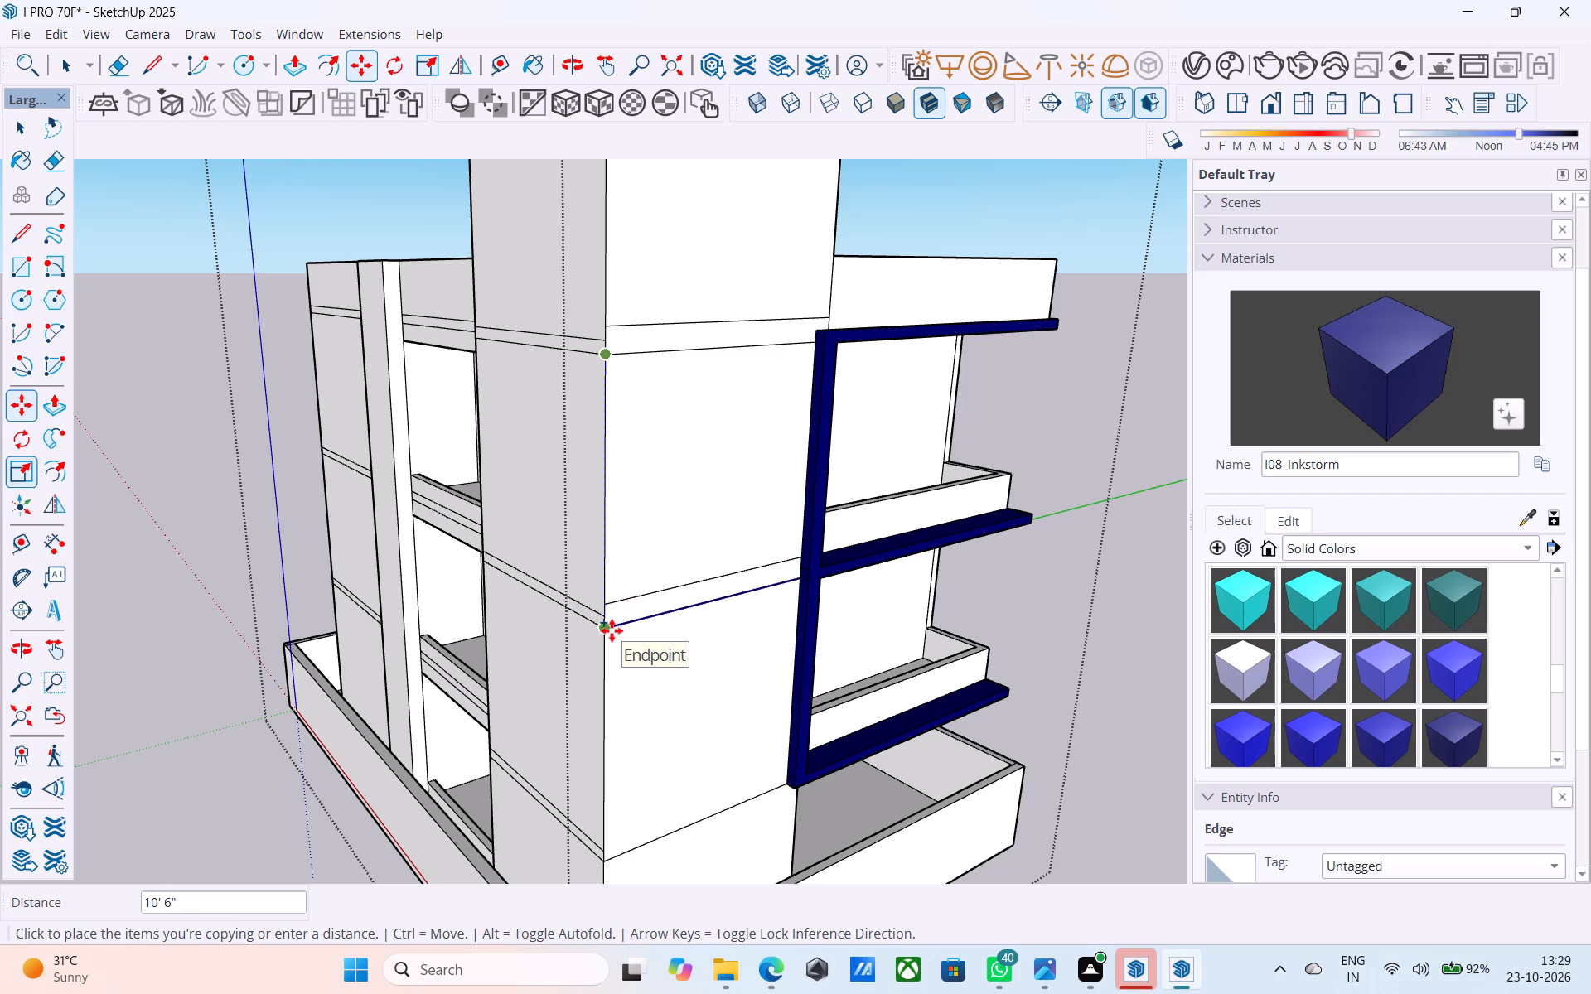
{"action": "left_click", "coordinate": [609, 607]}
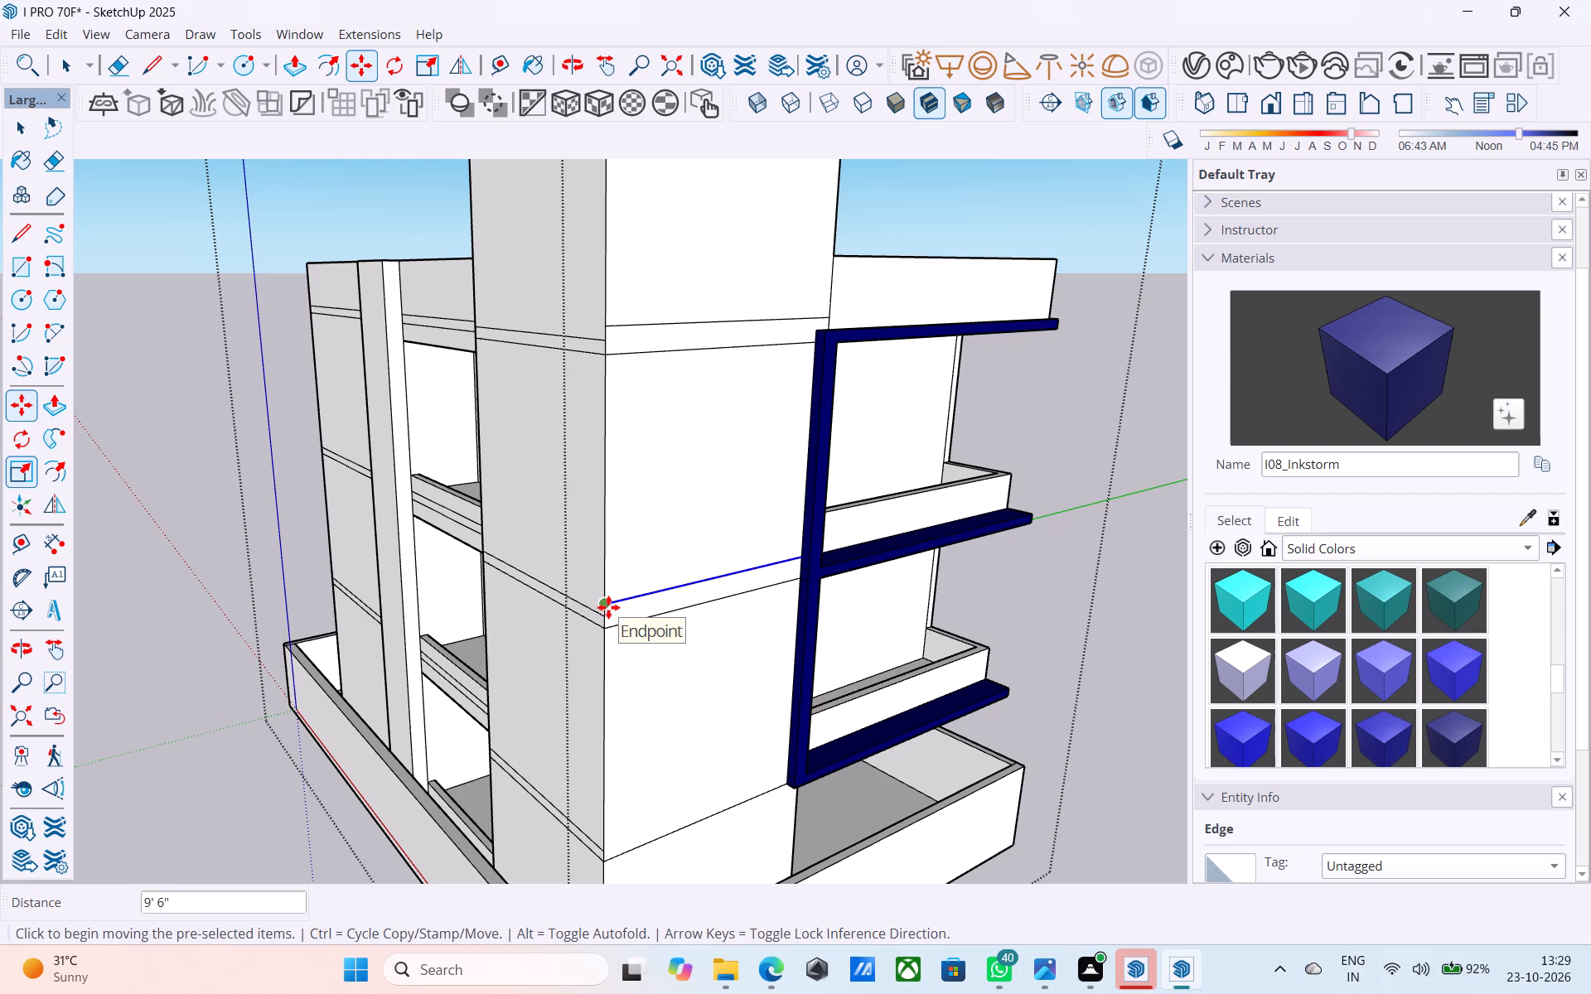
{"action": "key", "text": "slash"}
{"action": "type", "text": "10"}
{"action": "key", "text": "Return"}
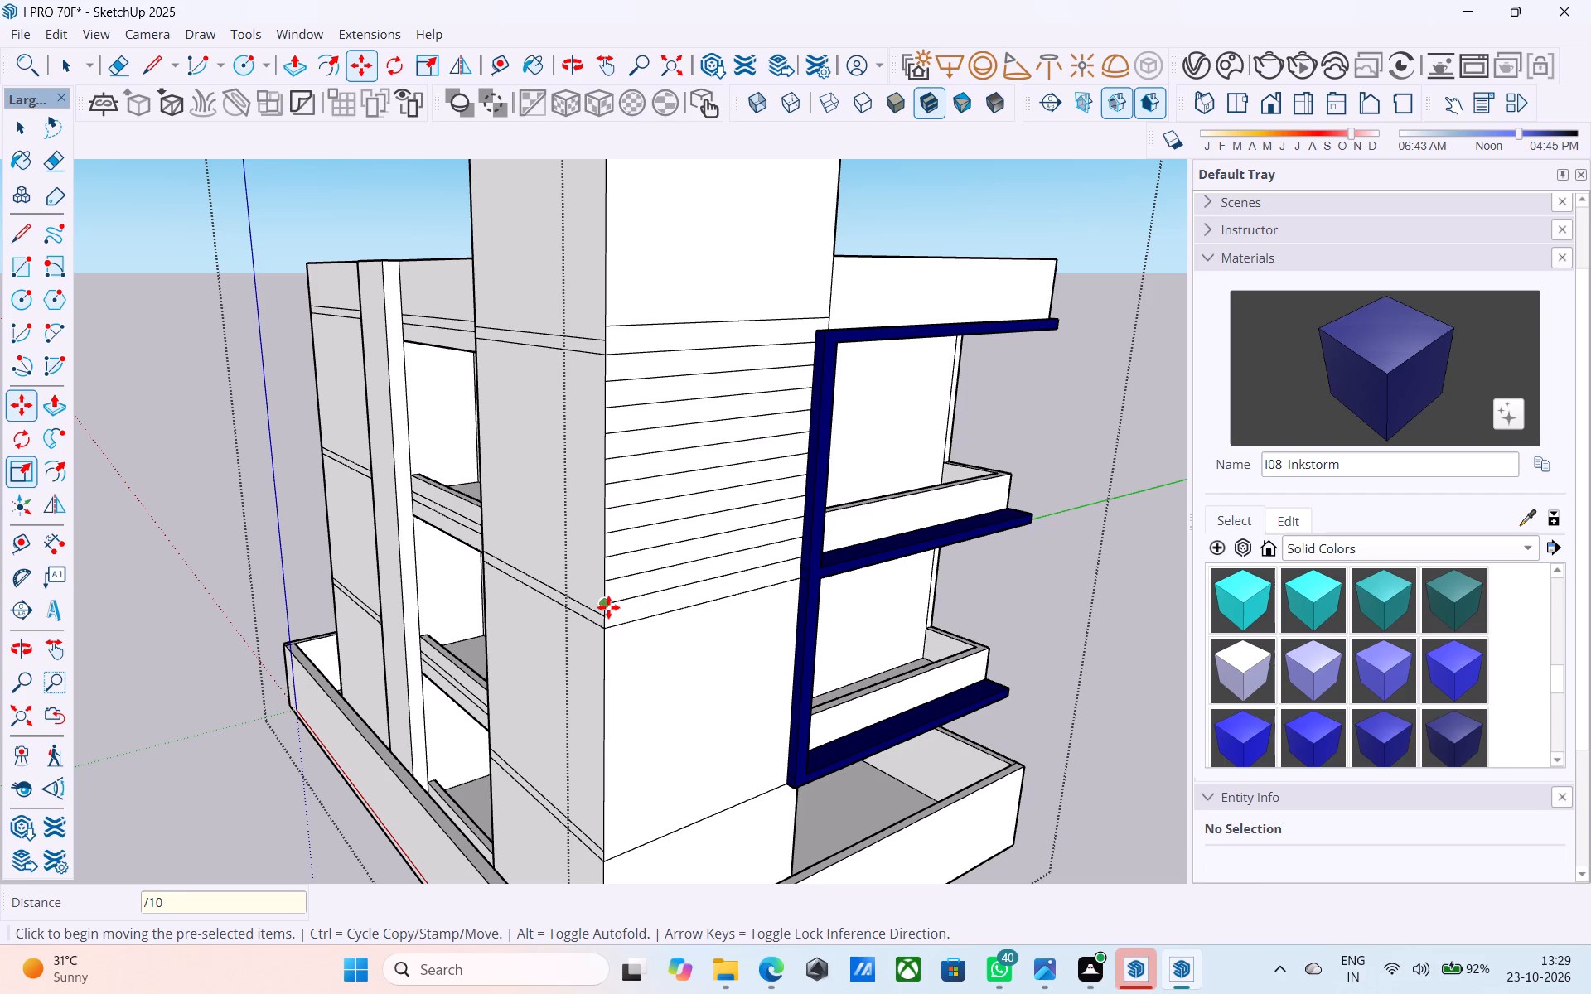
{"action": "type", "text": "/20"}
{"action": "key", "text": "Return"}
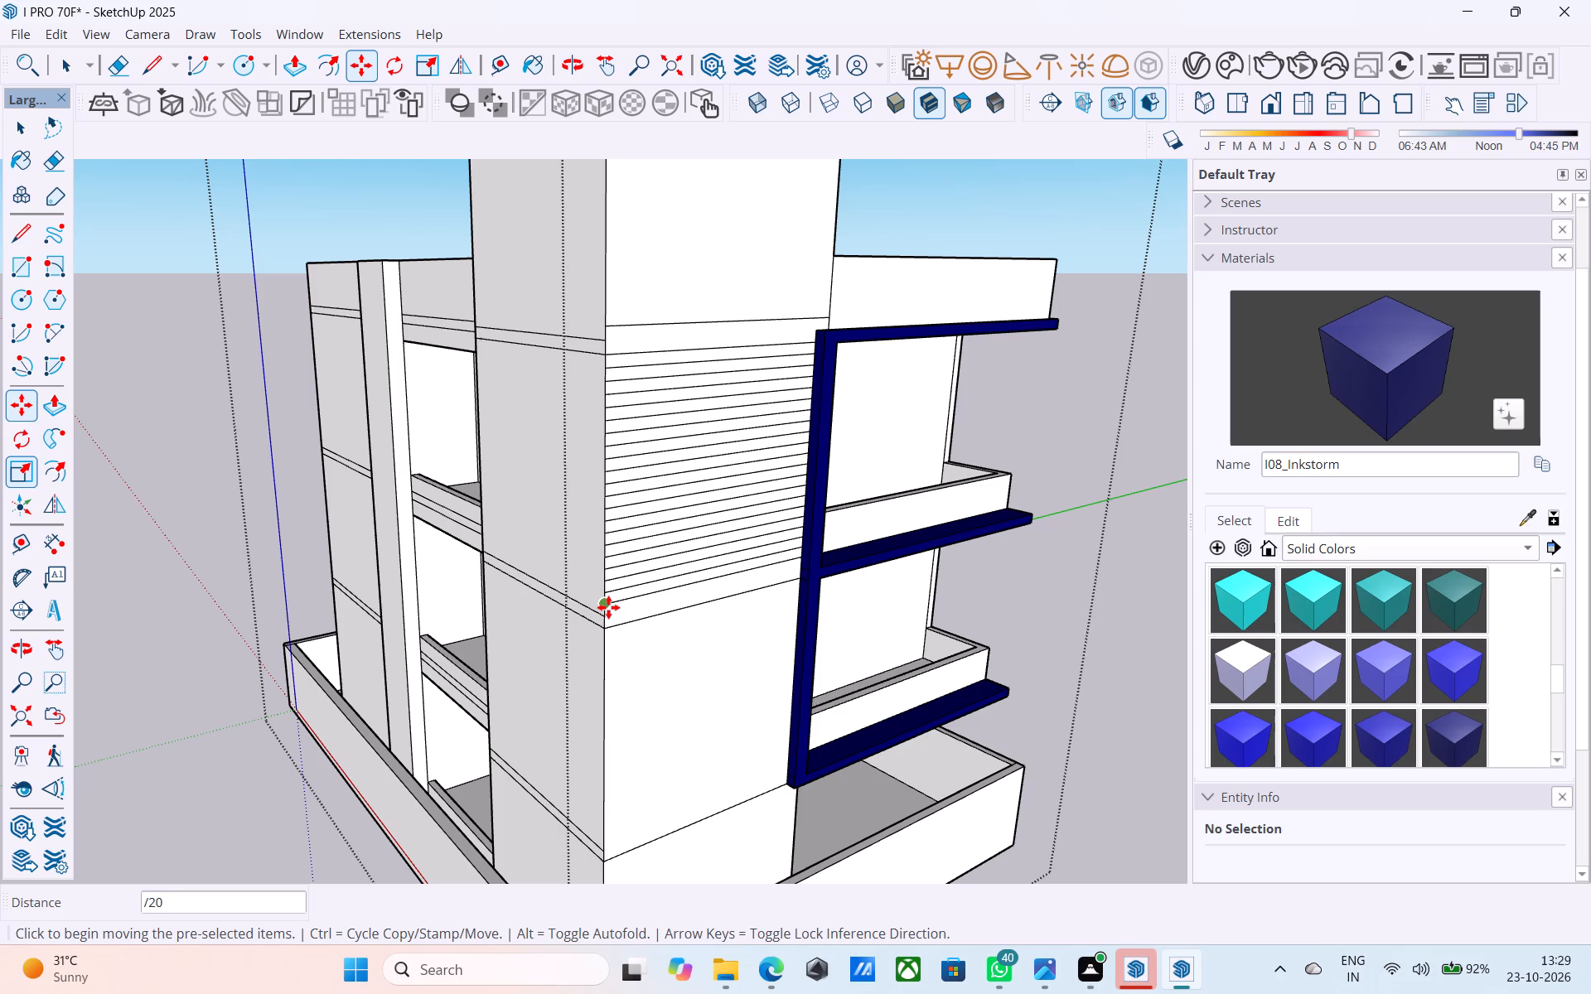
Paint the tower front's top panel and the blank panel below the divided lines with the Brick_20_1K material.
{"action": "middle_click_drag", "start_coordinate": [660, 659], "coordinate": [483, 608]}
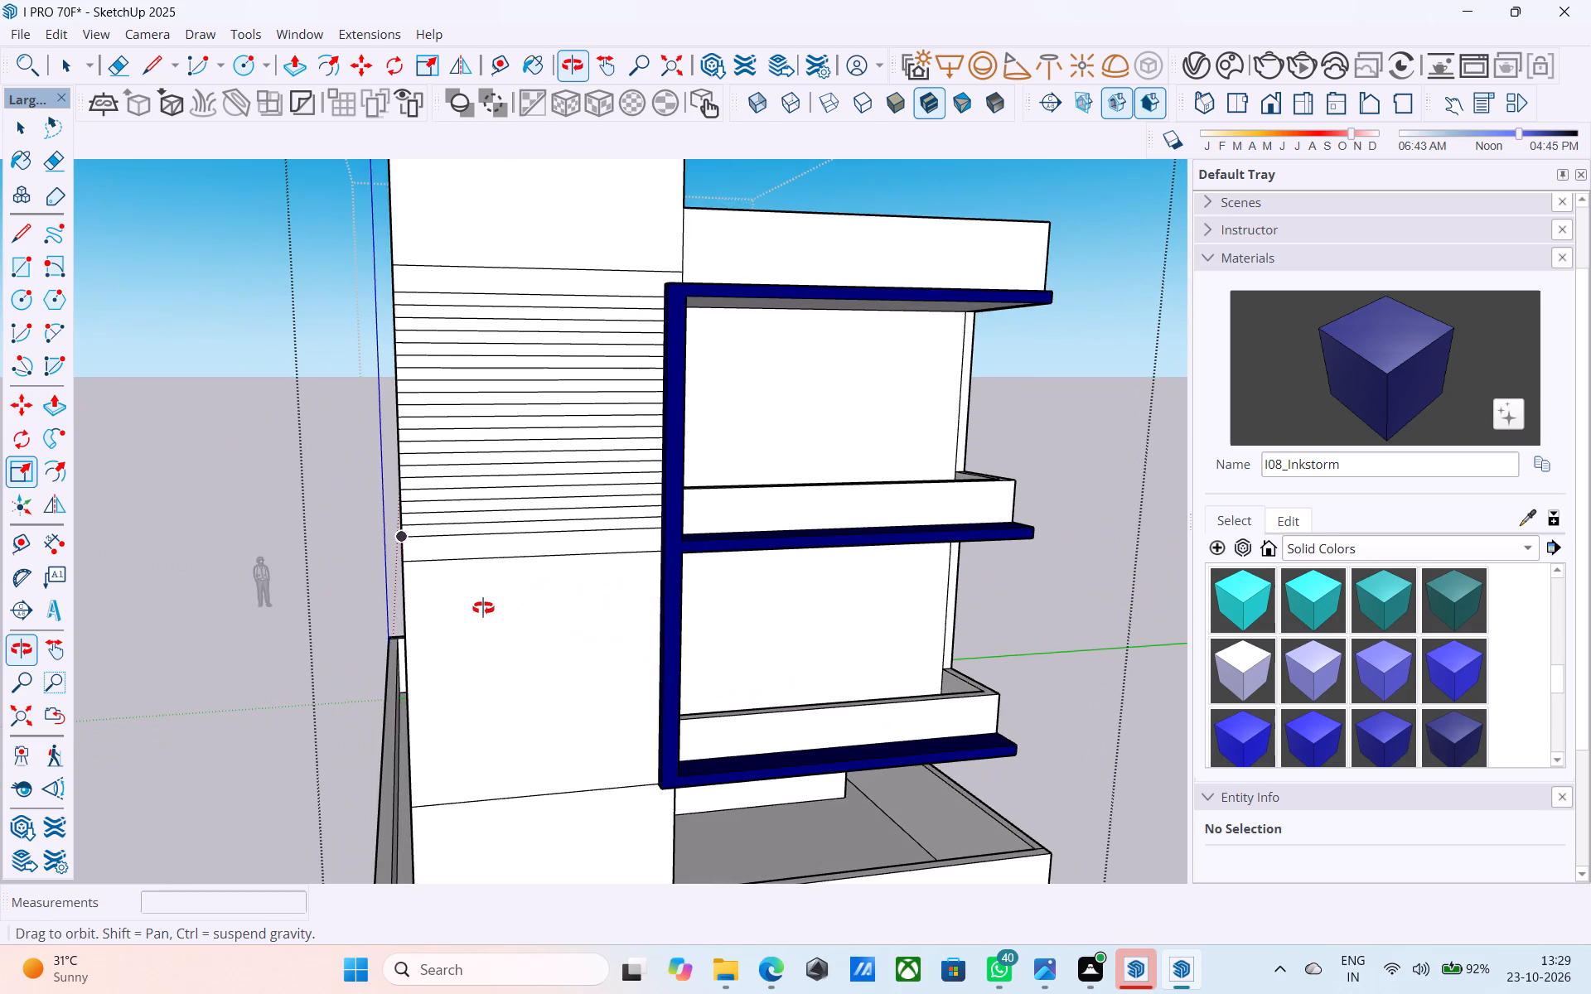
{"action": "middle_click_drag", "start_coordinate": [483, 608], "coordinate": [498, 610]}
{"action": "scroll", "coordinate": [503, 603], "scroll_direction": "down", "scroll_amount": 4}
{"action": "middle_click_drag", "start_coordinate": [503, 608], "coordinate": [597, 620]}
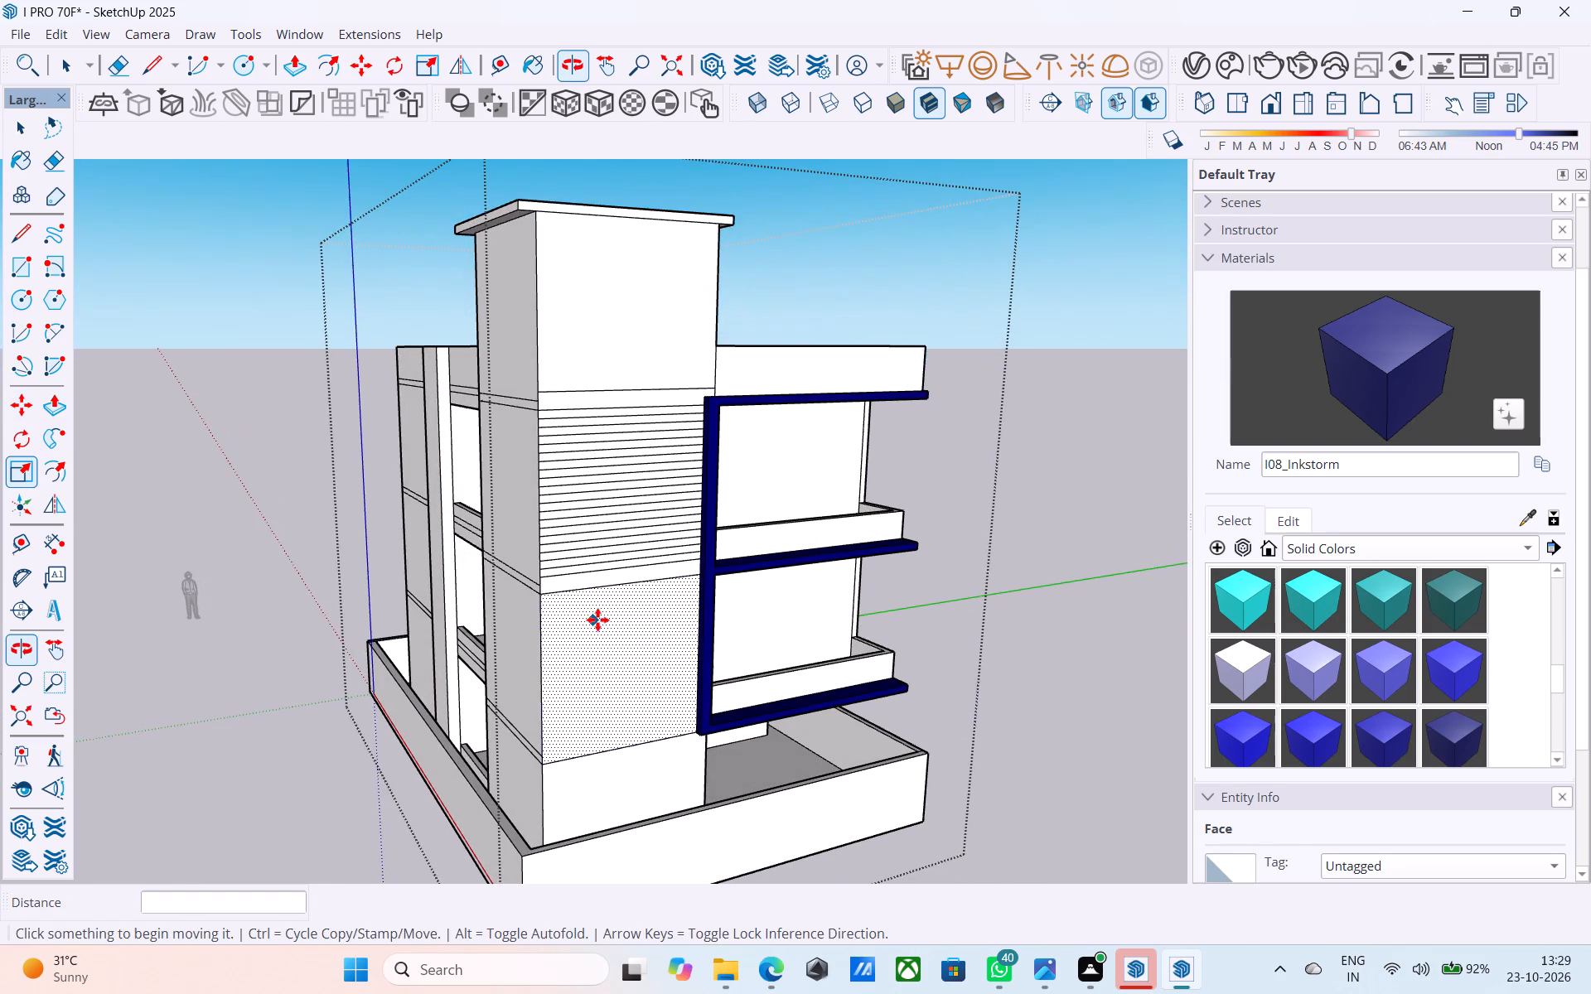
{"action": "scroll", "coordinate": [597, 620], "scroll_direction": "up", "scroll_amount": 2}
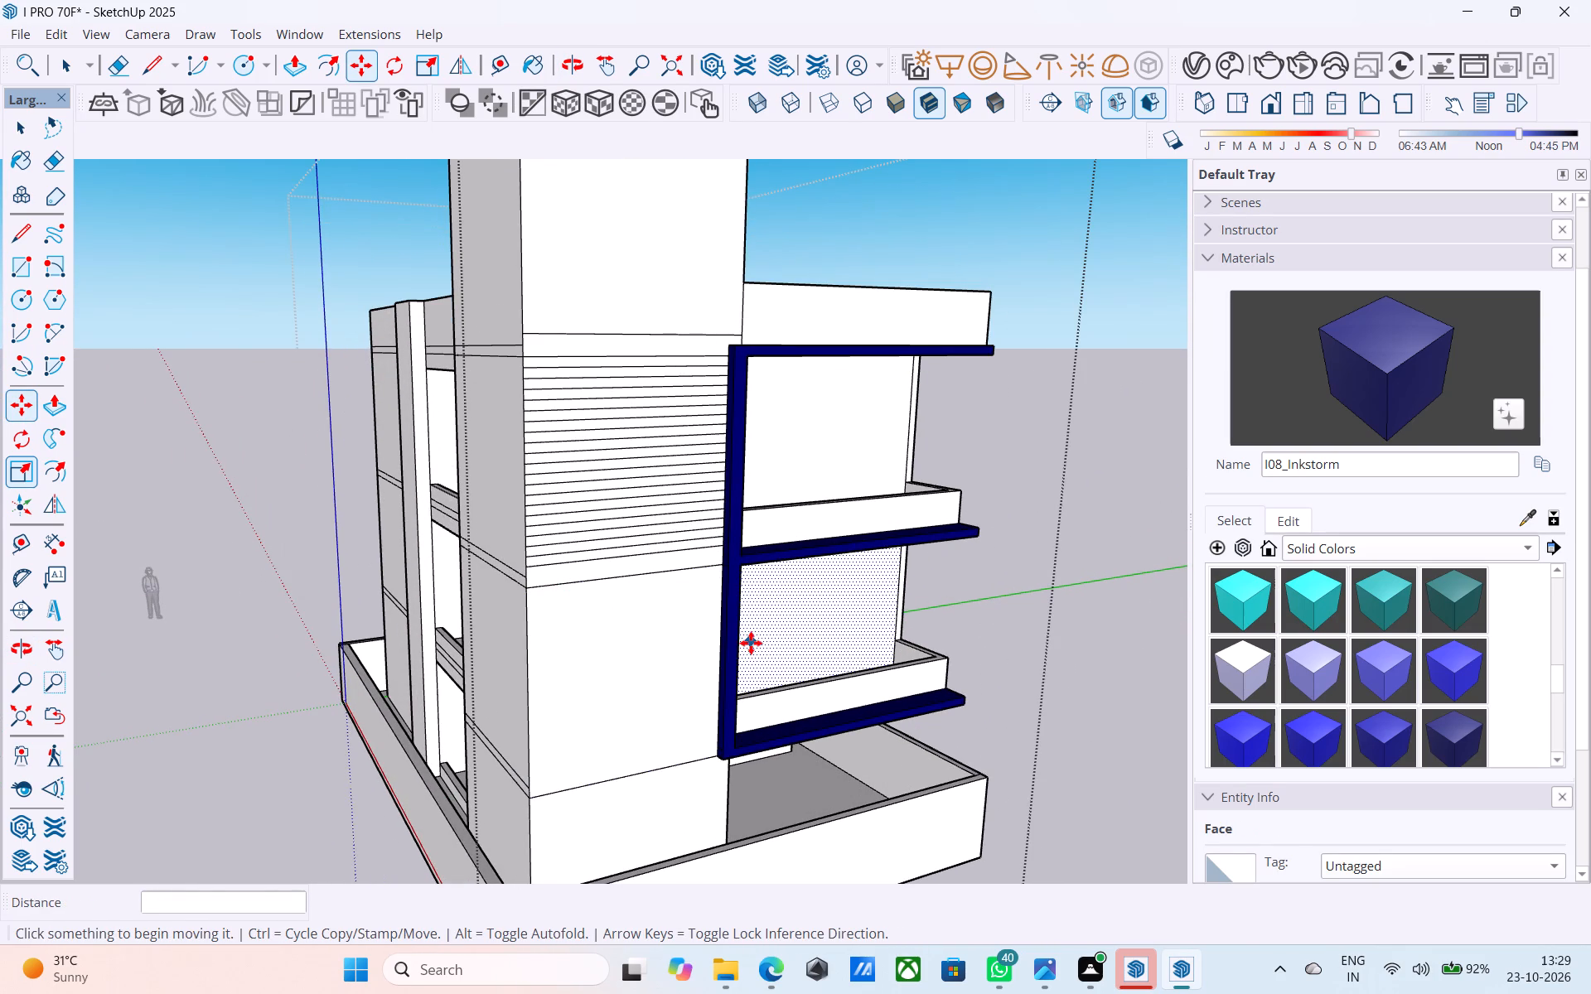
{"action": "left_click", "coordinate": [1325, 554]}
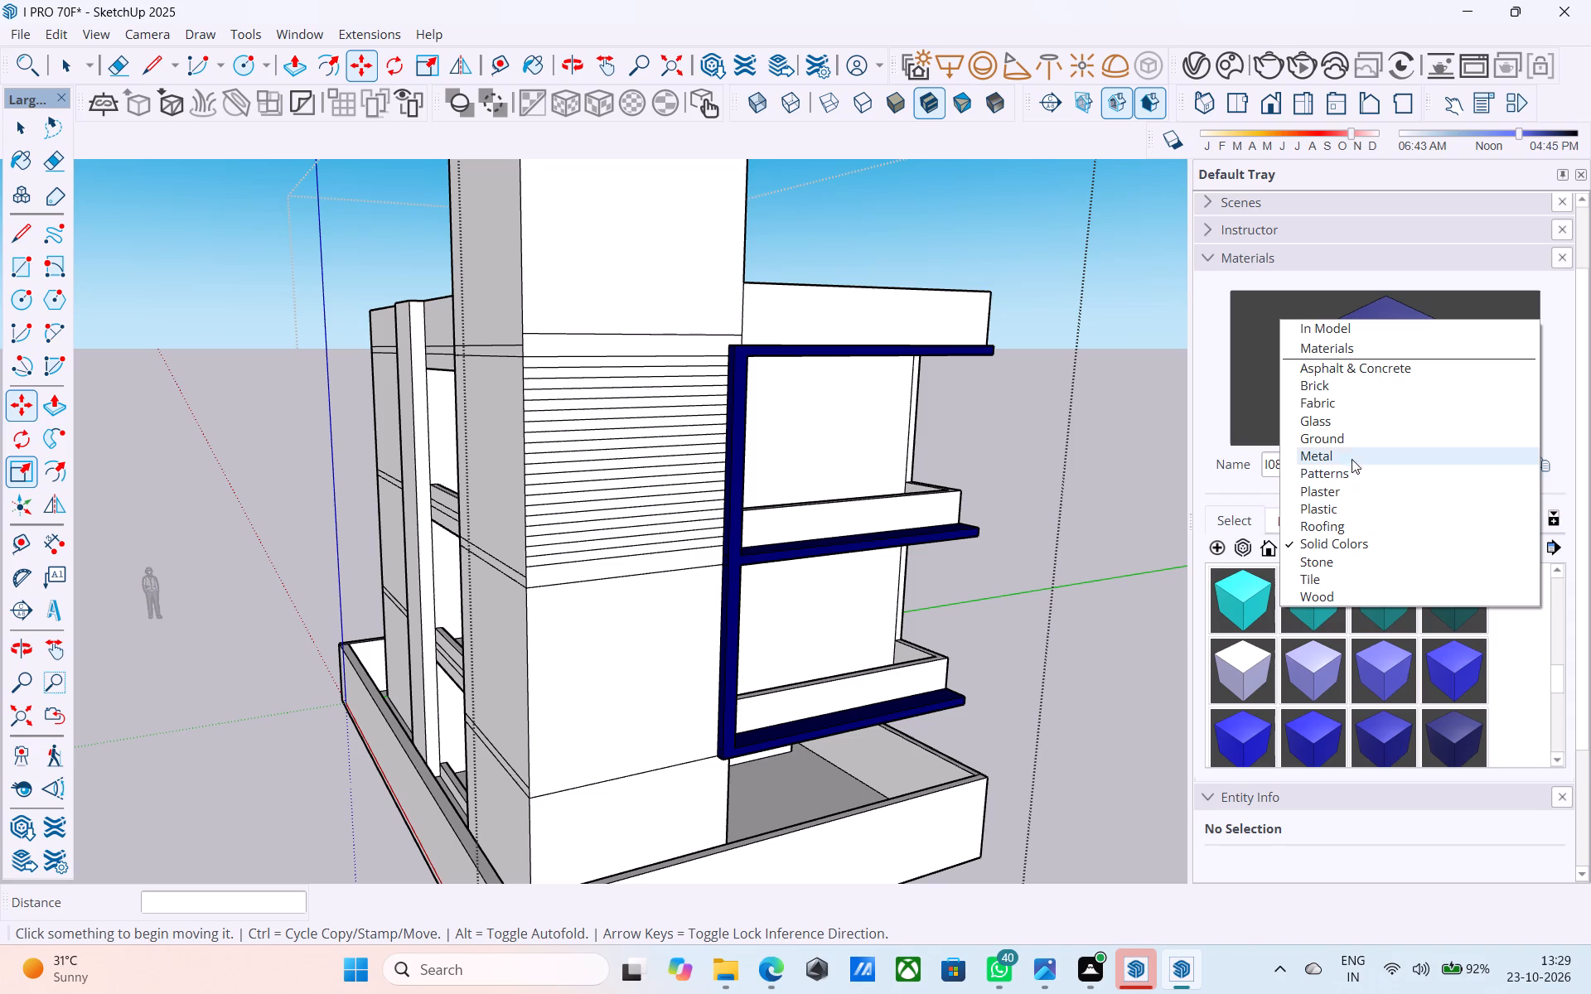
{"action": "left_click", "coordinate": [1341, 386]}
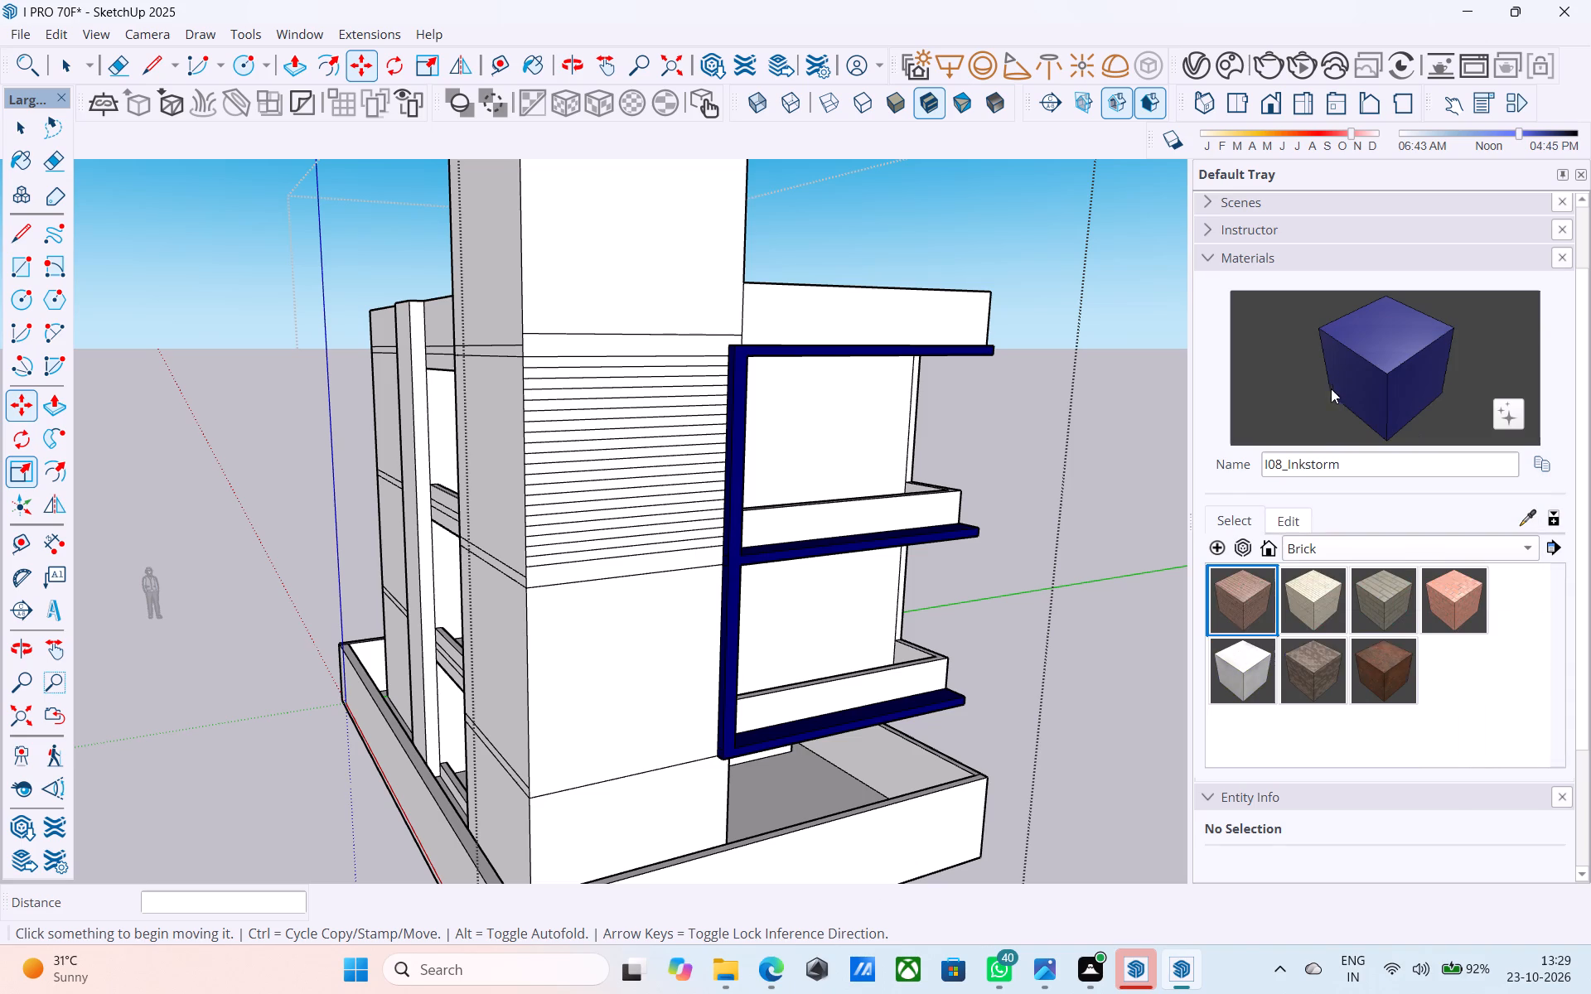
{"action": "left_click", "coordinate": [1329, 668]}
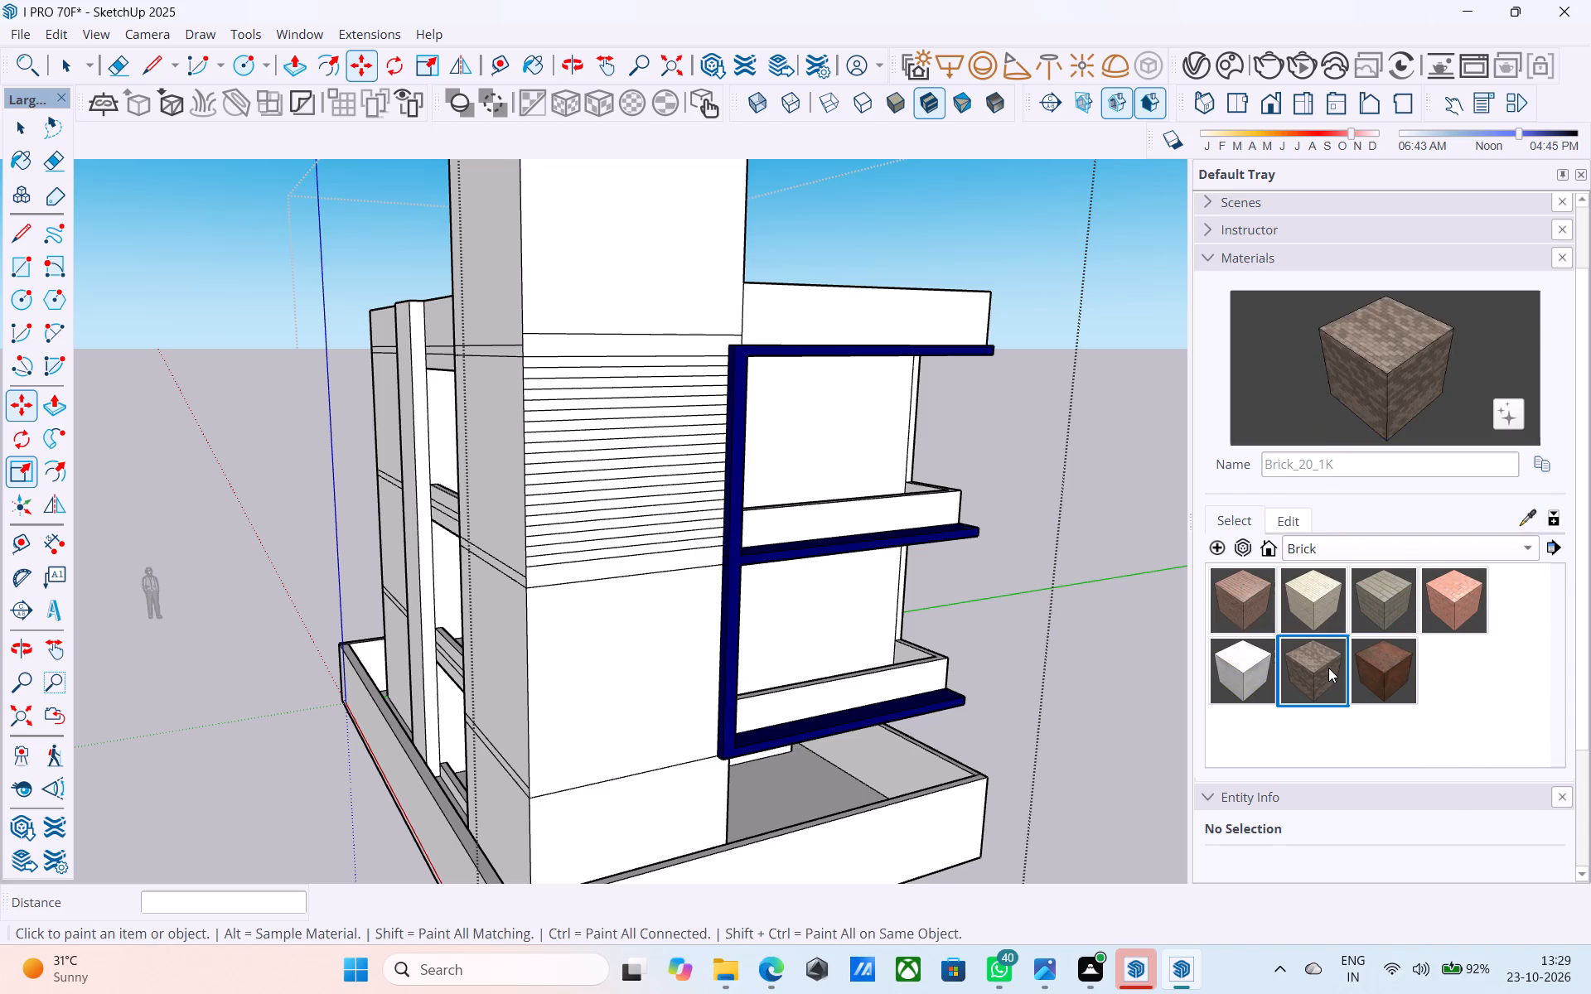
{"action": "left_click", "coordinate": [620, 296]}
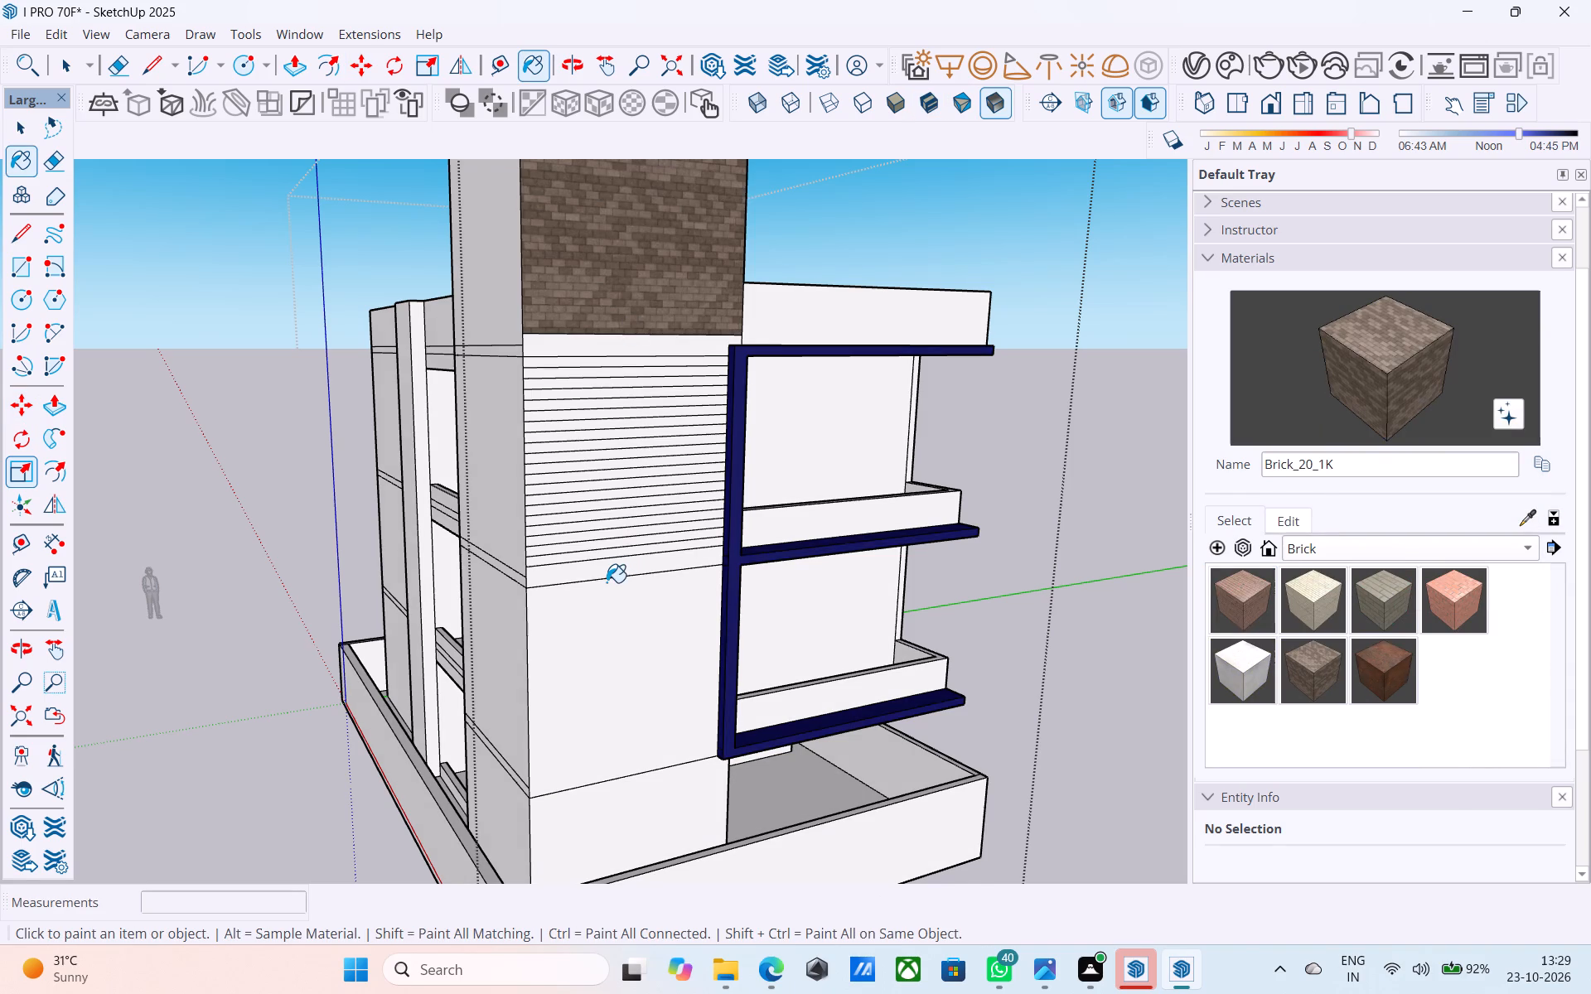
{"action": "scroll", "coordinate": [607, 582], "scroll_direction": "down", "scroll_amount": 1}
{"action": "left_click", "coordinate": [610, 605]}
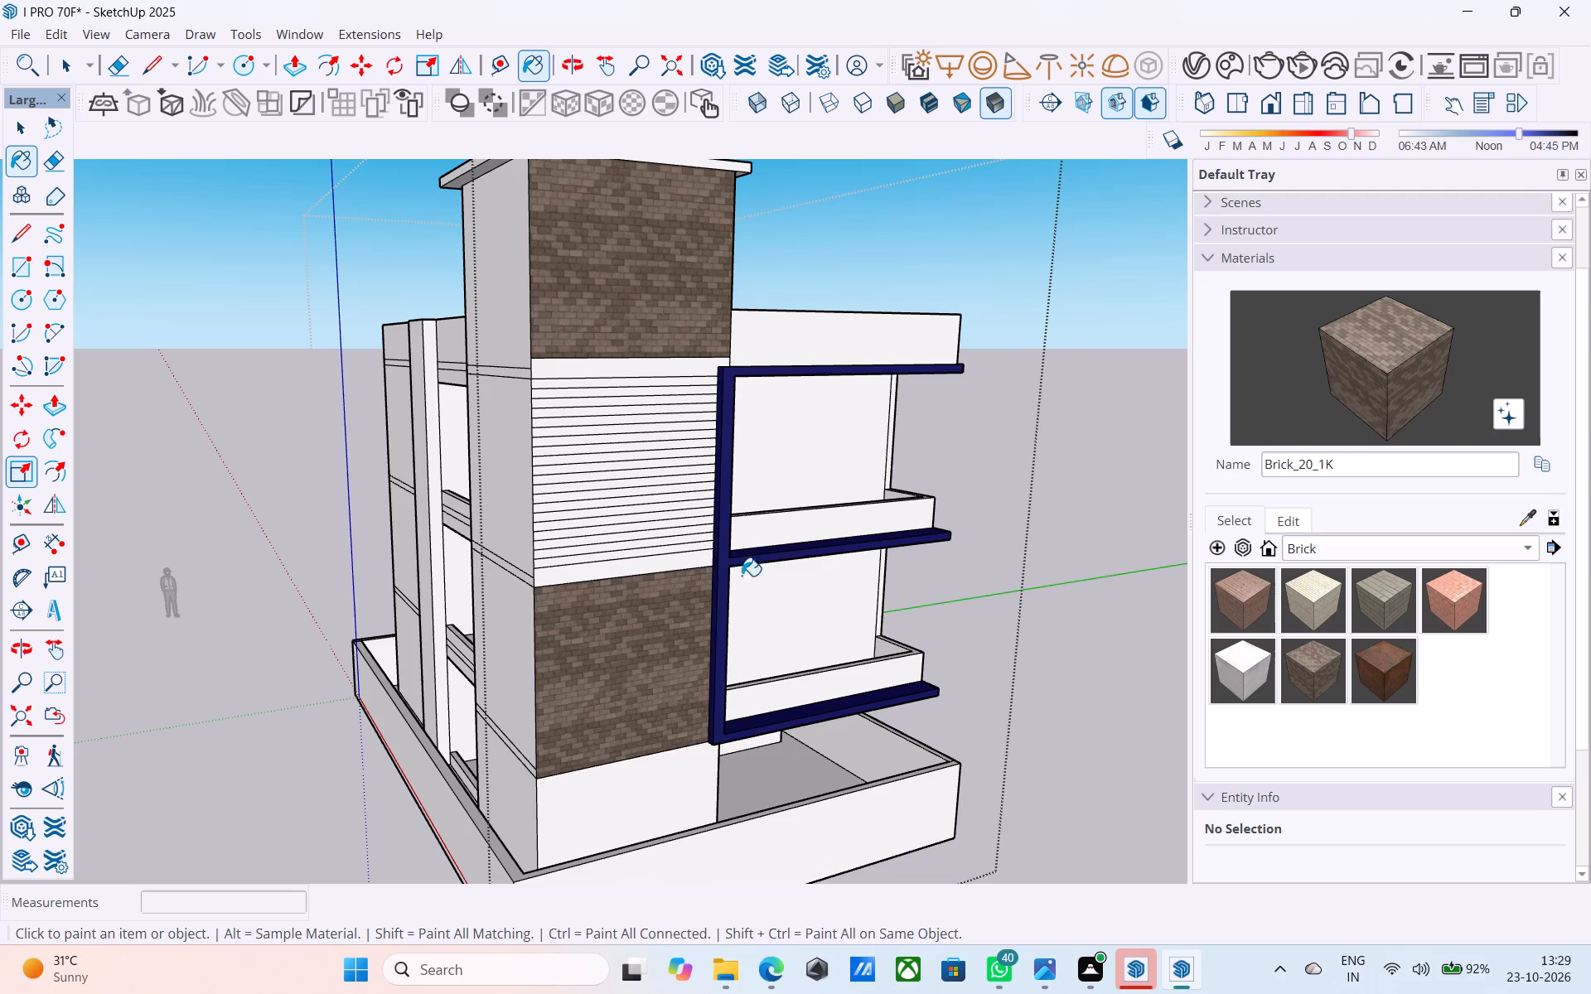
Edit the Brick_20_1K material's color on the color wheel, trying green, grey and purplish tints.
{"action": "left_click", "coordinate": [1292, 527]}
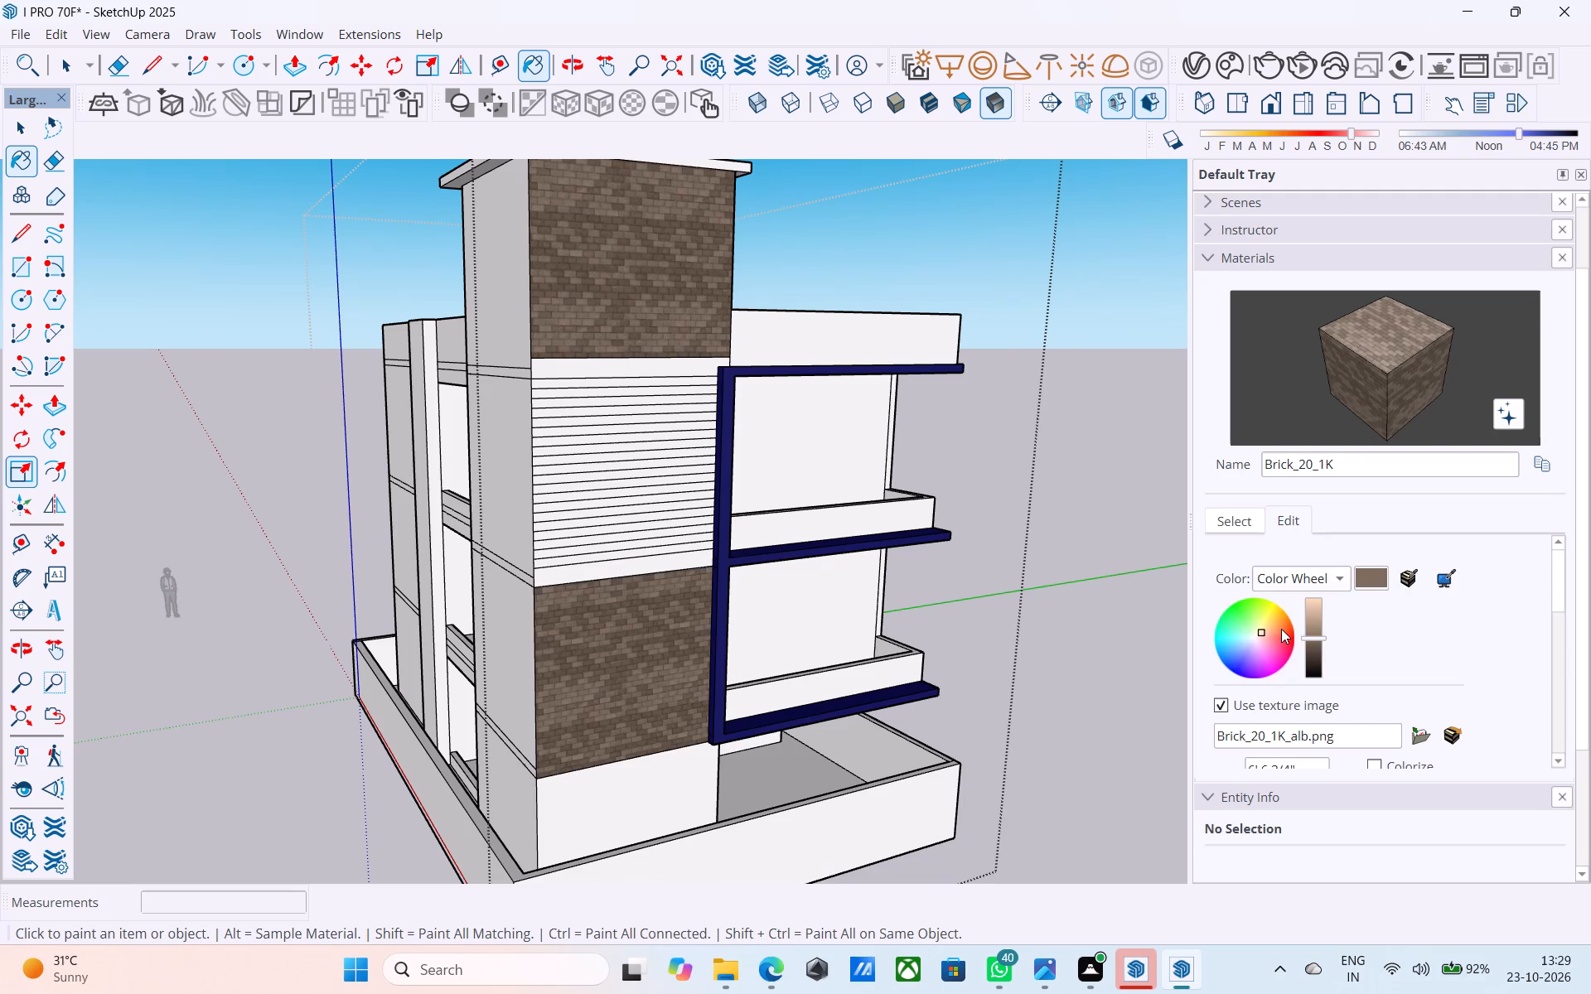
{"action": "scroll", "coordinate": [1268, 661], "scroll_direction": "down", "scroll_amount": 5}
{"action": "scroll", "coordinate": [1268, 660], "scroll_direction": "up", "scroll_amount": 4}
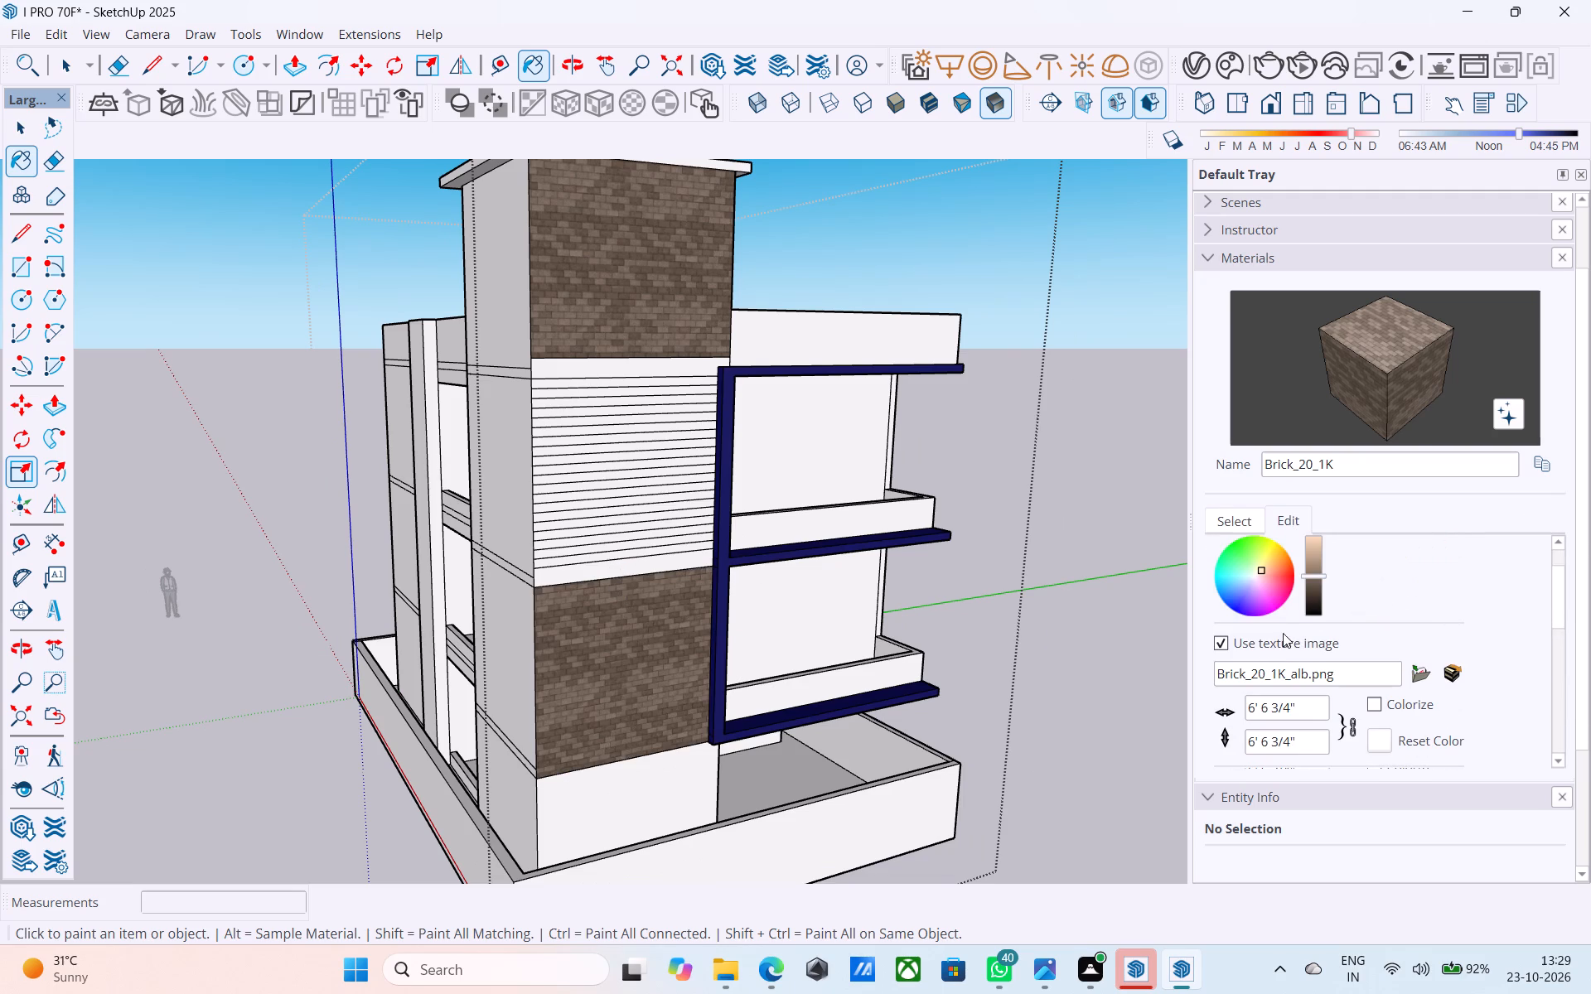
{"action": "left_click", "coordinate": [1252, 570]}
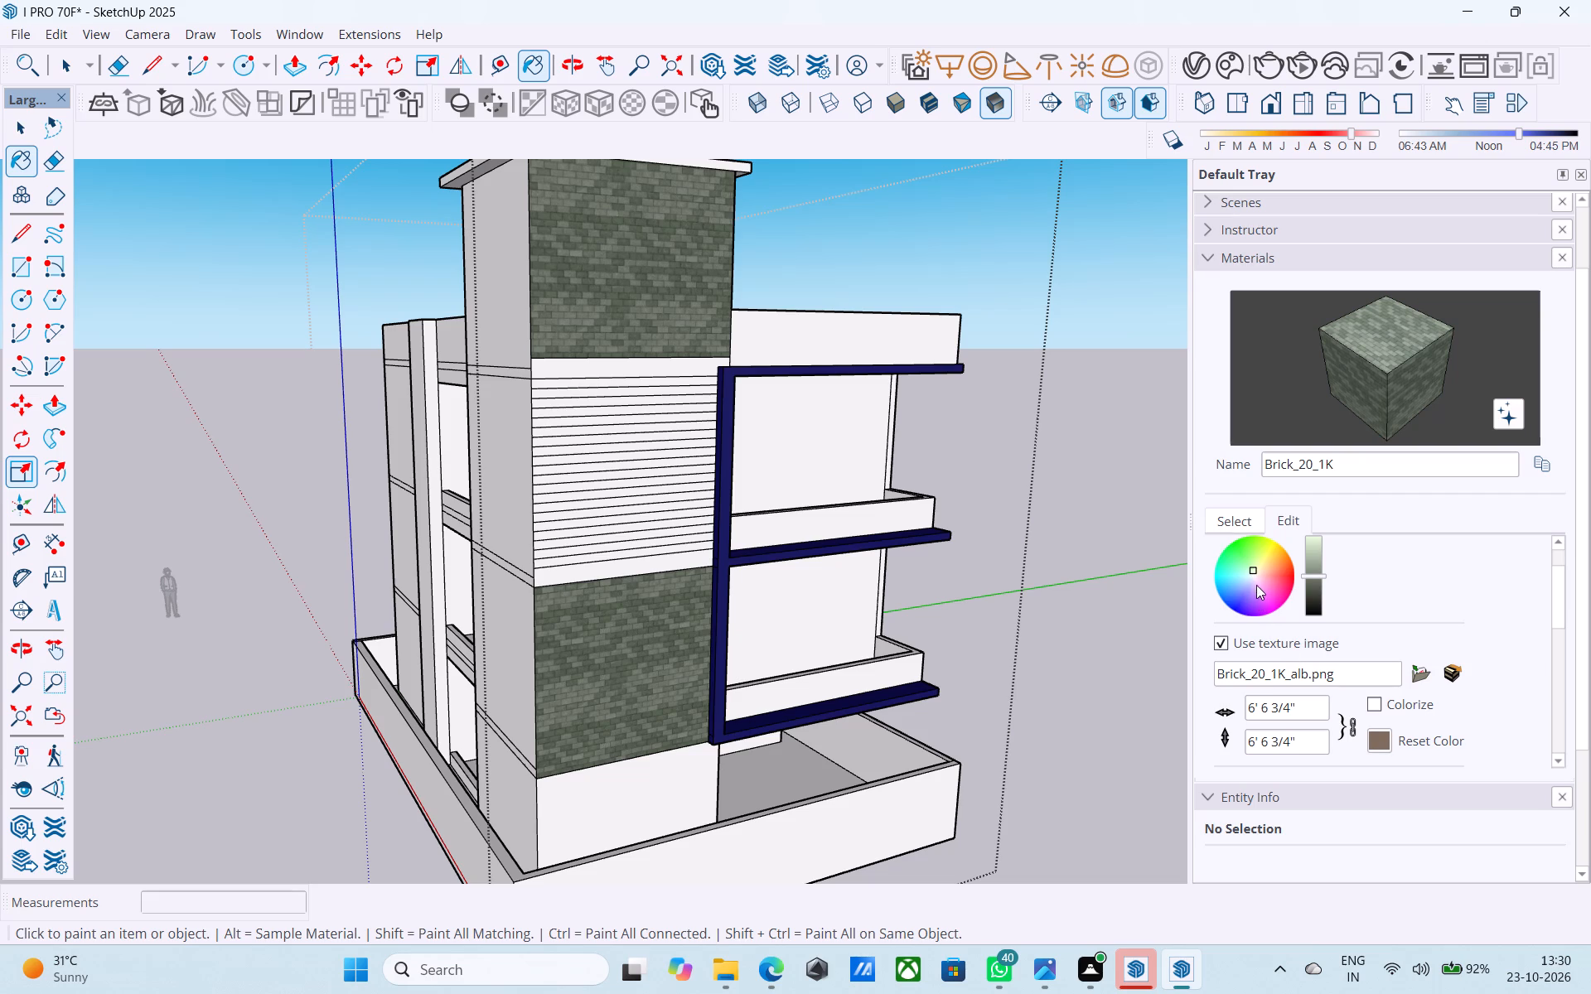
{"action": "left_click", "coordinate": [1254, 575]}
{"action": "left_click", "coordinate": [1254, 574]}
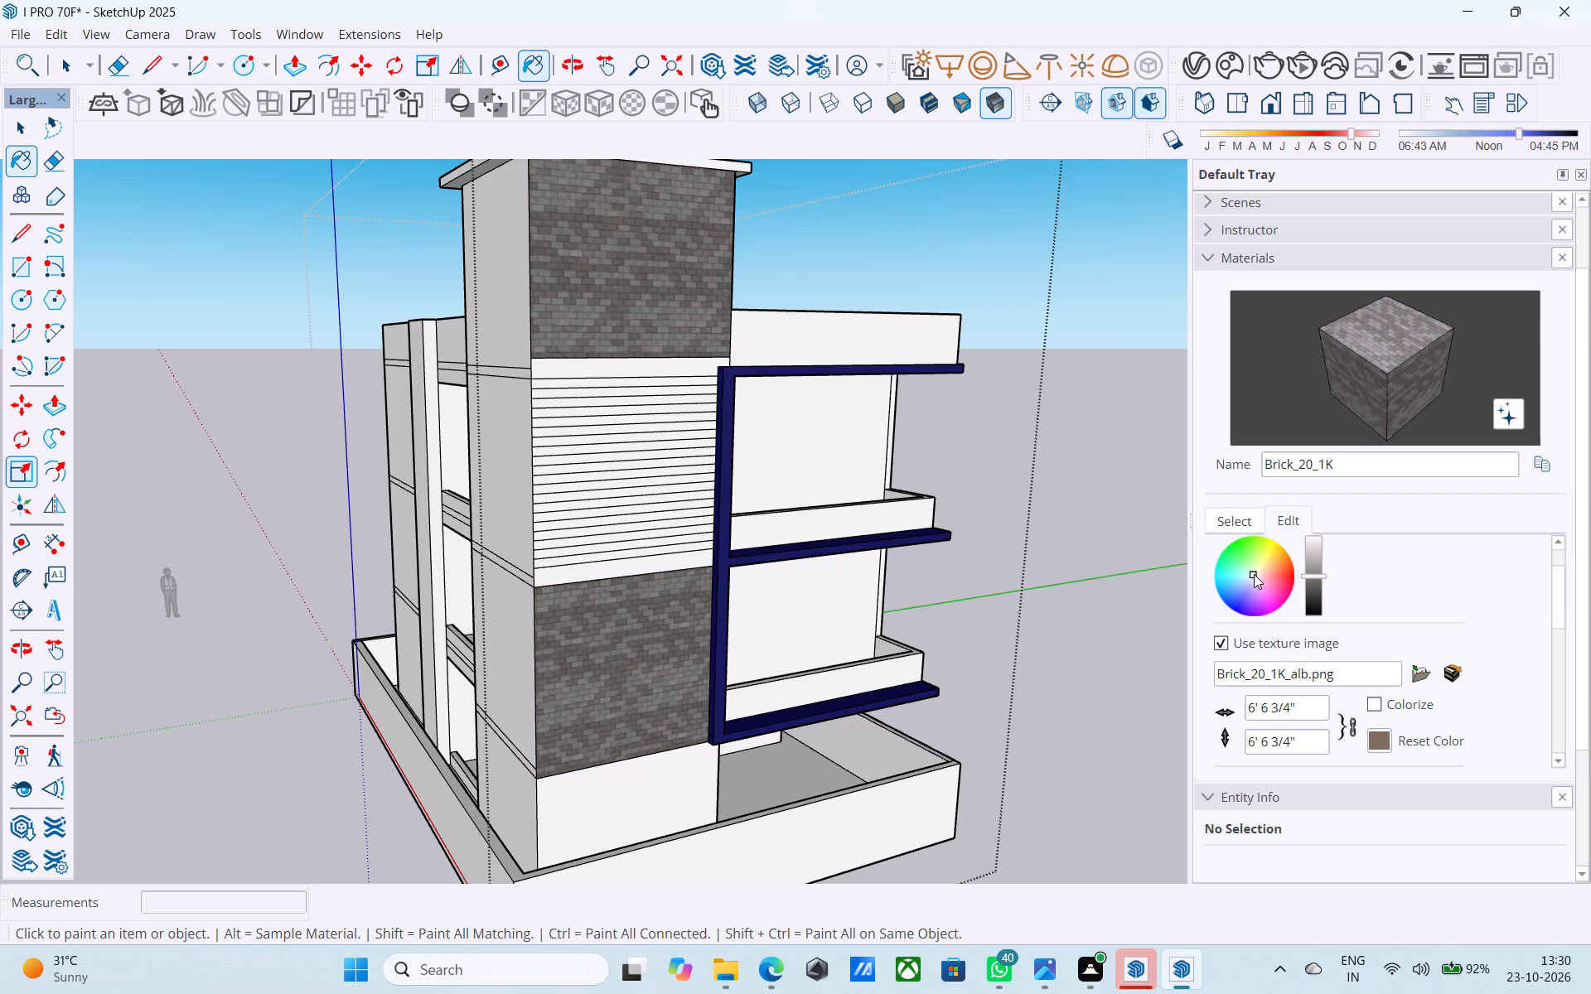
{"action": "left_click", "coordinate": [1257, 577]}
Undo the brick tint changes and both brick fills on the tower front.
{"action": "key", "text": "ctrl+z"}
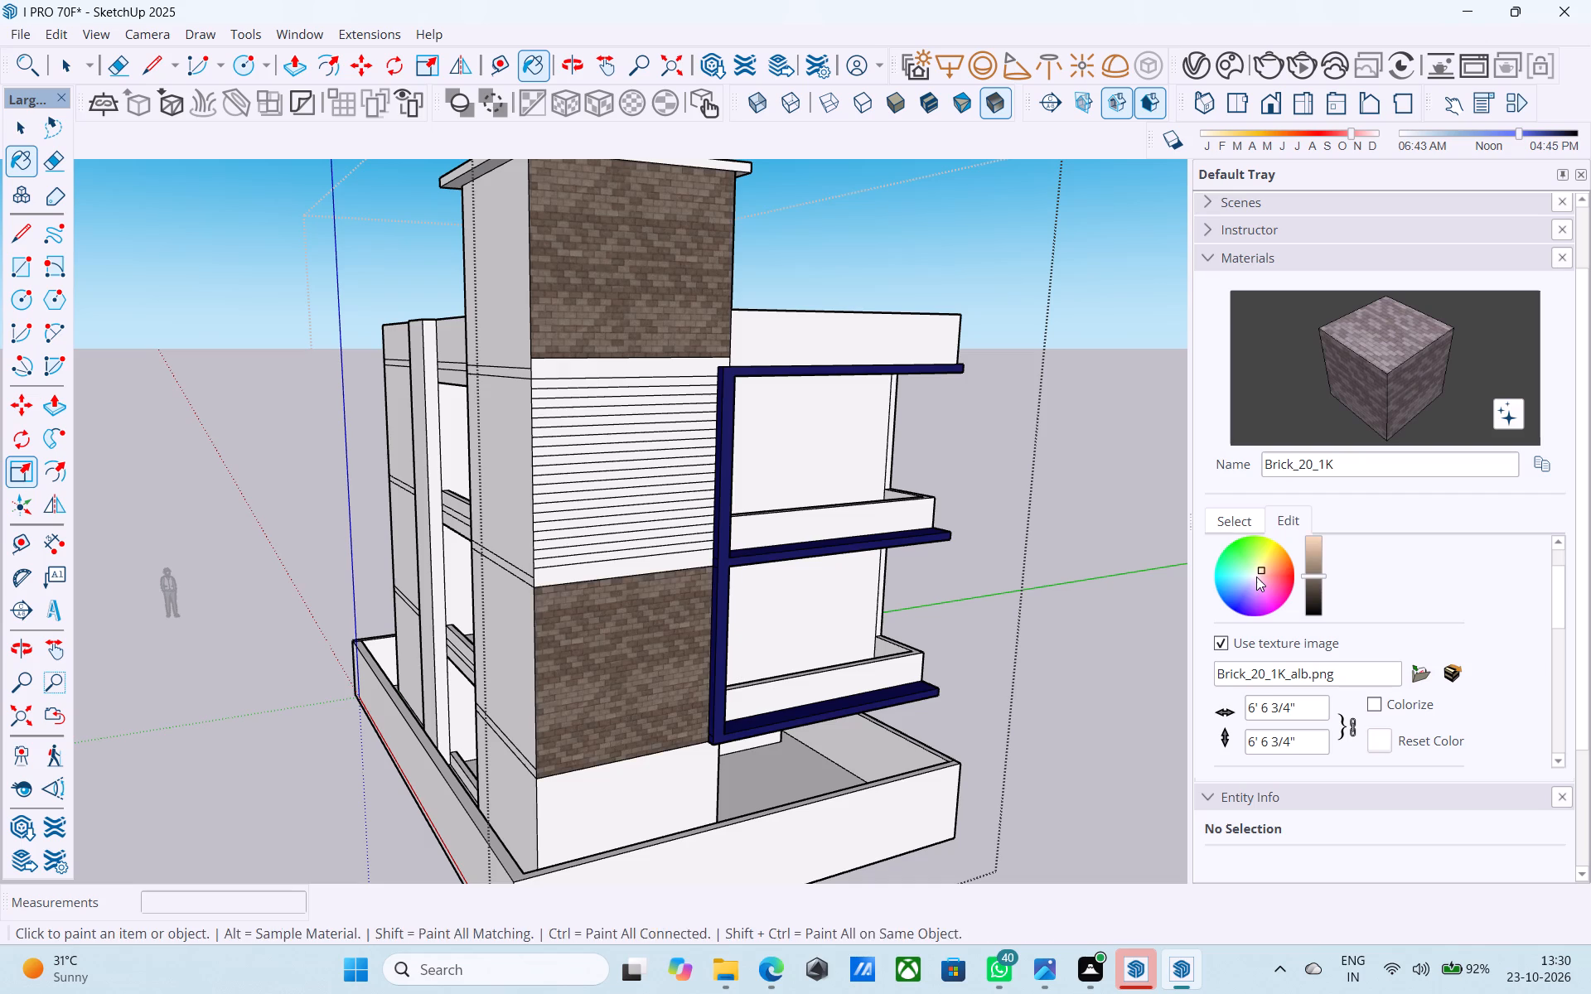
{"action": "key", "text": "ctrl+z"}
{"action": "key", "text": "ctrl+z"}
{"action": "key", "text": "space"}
Copy the lower panel's vertical corner edge 10' 9" across the tower front to the blue frame and start dividing the spacing.
{"action": "middle_click_drag", "start_coordinate": [952, 608], "coordinate": [934, 605]}
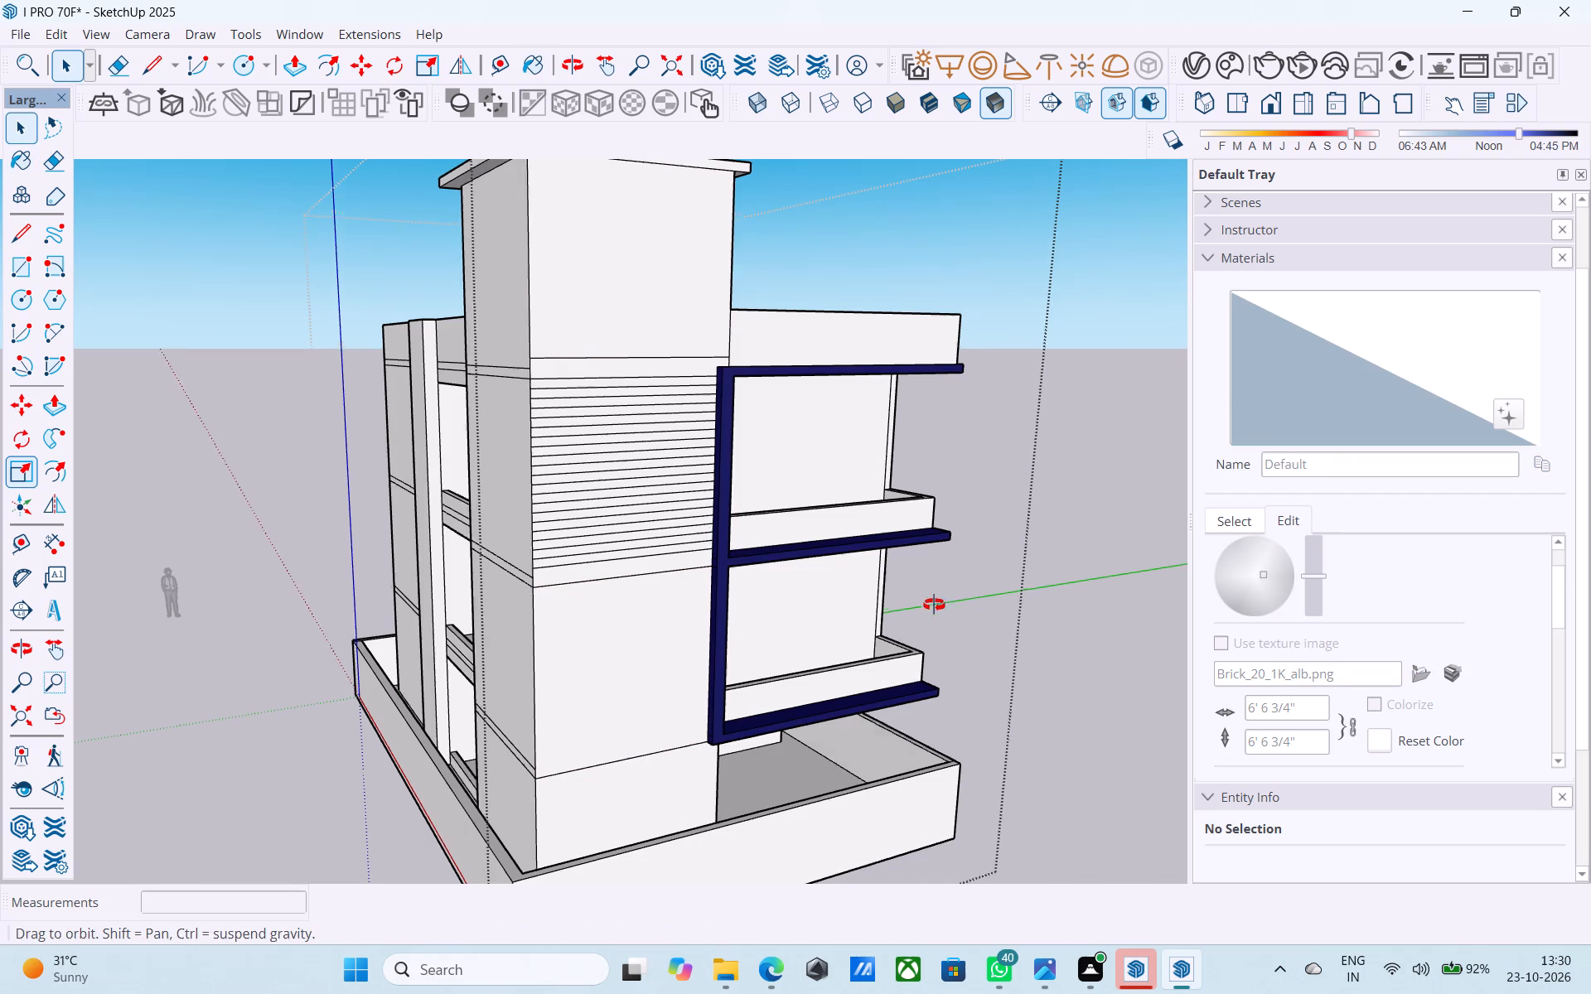
{"action": "middle_click_drag", "start_coordinate": [934, 605], "coordinate": [928, 604]}
{"action": "scroll", "coordinate": [863, 601], "scroll_direction": "down", "scroll_amount": 2}
{"action": "middle_click_drag", "start_coordinate": [621, 624], "coordinate": [580, 624]}
{"action": "scroll", "coordinate": [572, 623], "scroll_direction": "up", "scroll_amount": 4}
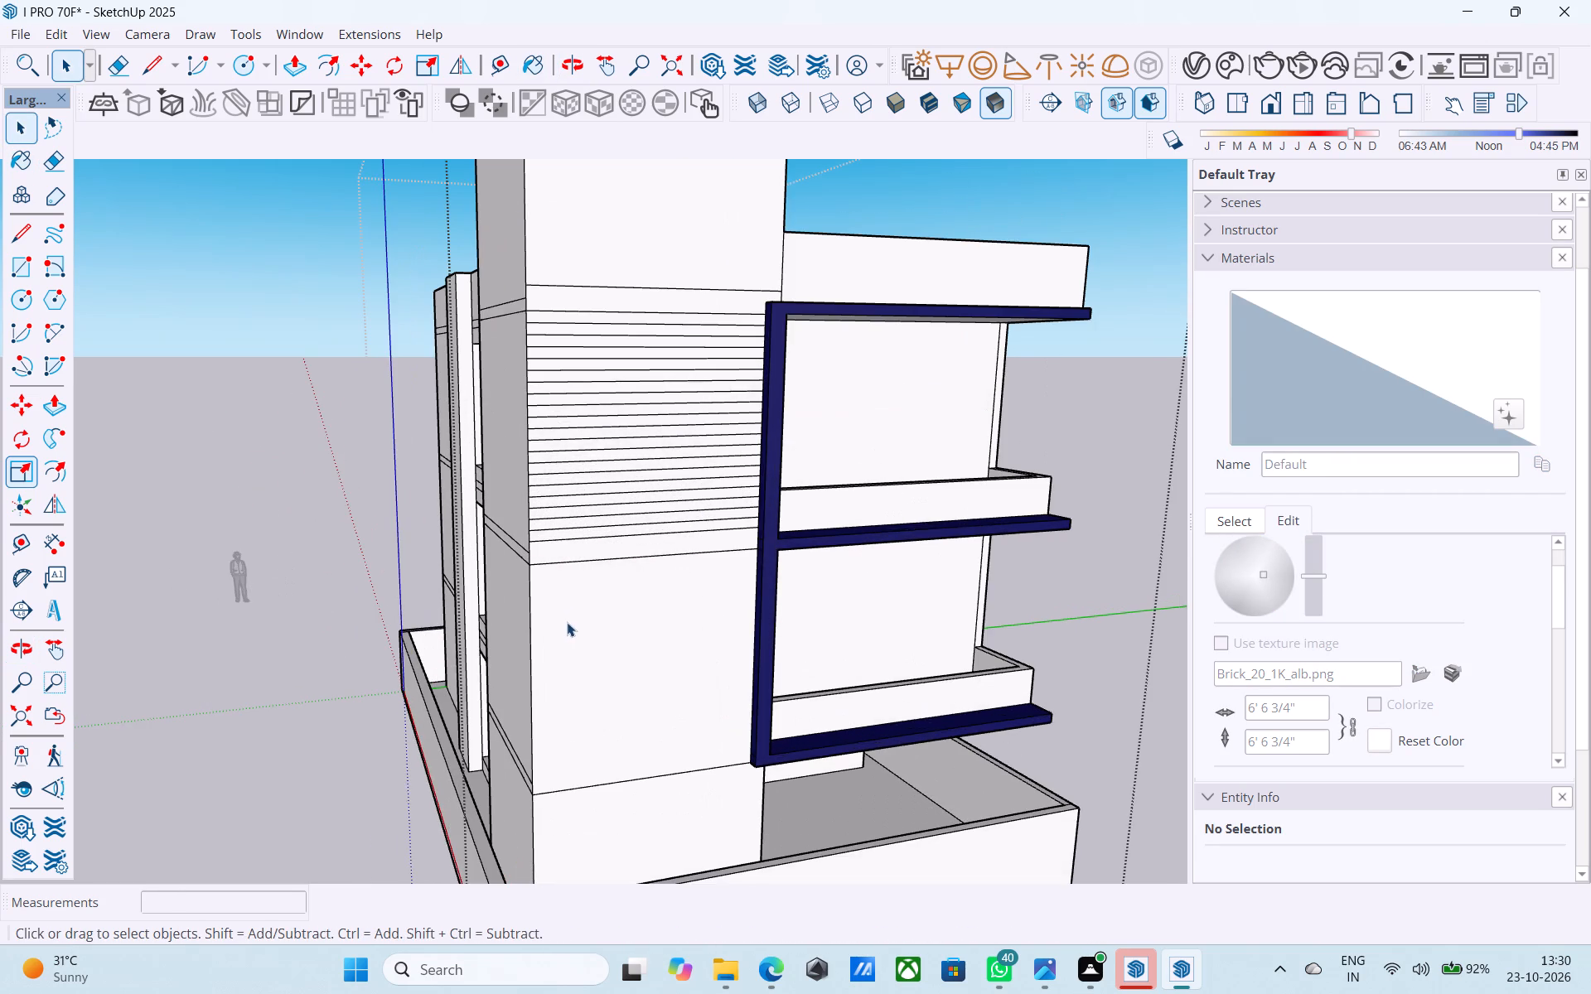
{"action": "middle_click_drag", "start_coordinate": [563, 619], "coordinate": [625, 589], "text": "shift"}
{"action": "scroll", "coordinate": [598, 579], "scroll_direction": "up", "scroll_amount": 4}
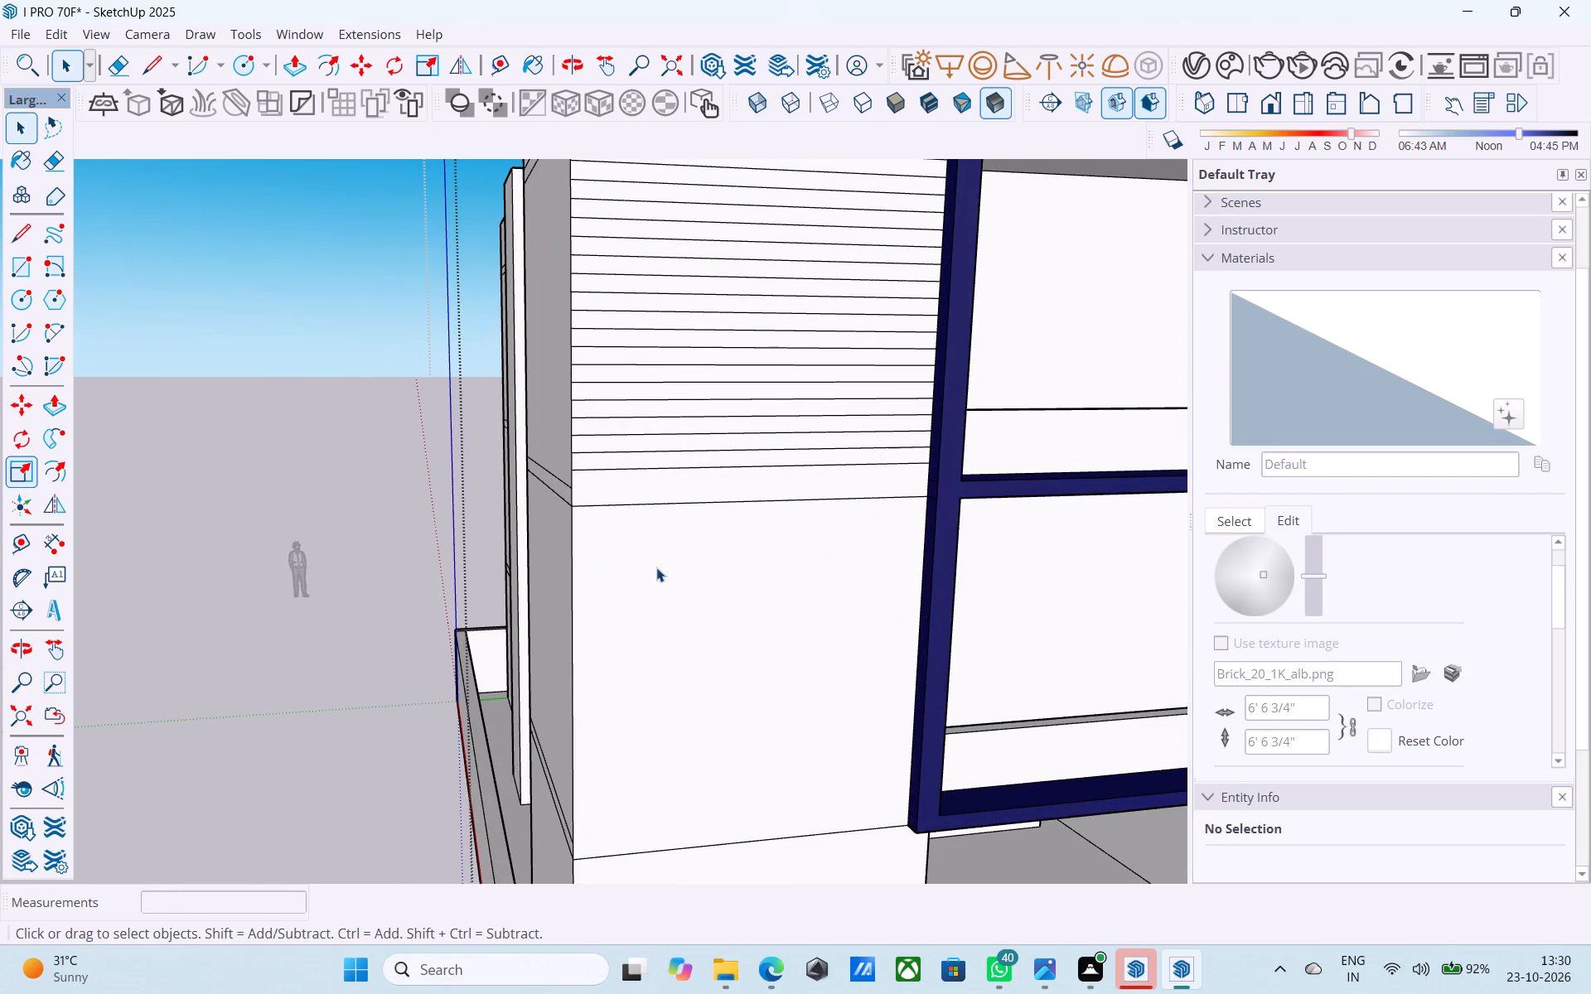
{"action": "left_click", "coordinate": [656, 567]}
{"action": "middle_click_drag", "start_coordinate": [622, 591], "coordinate": [590, 586], "text": "shift"}
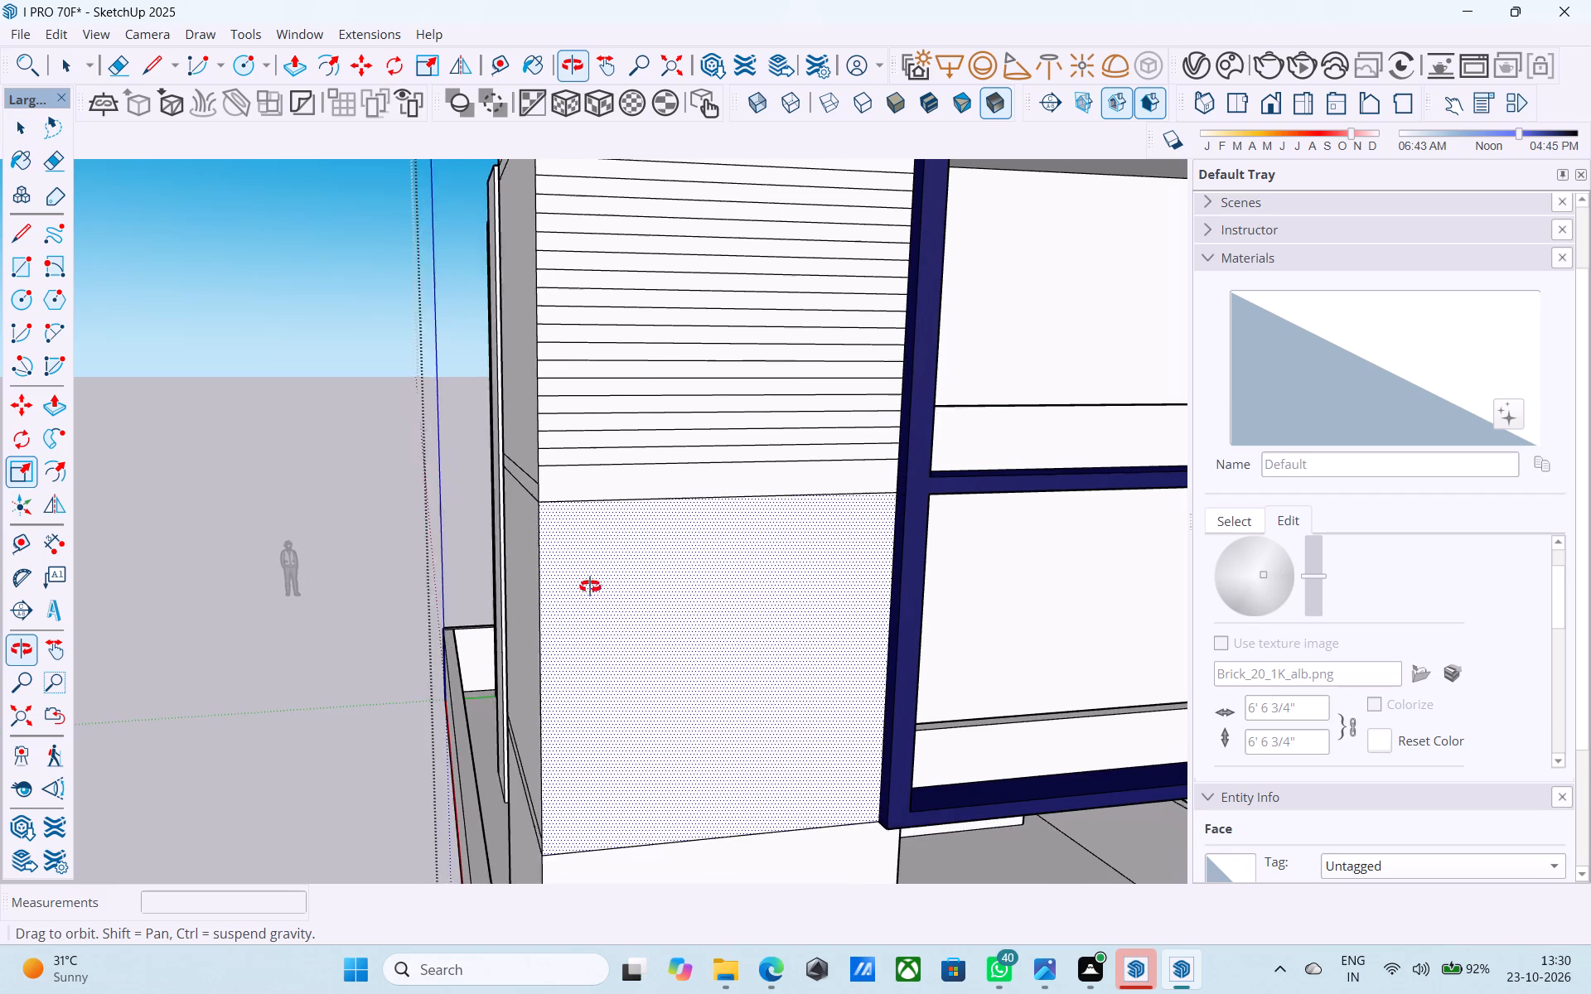
{"action": "middle_click_drag", "start_coordinate": [590, 586], "coordinate": [634, 597], "text": "shift"}
{"action": "left_click", "coordinate": [544, 540]}
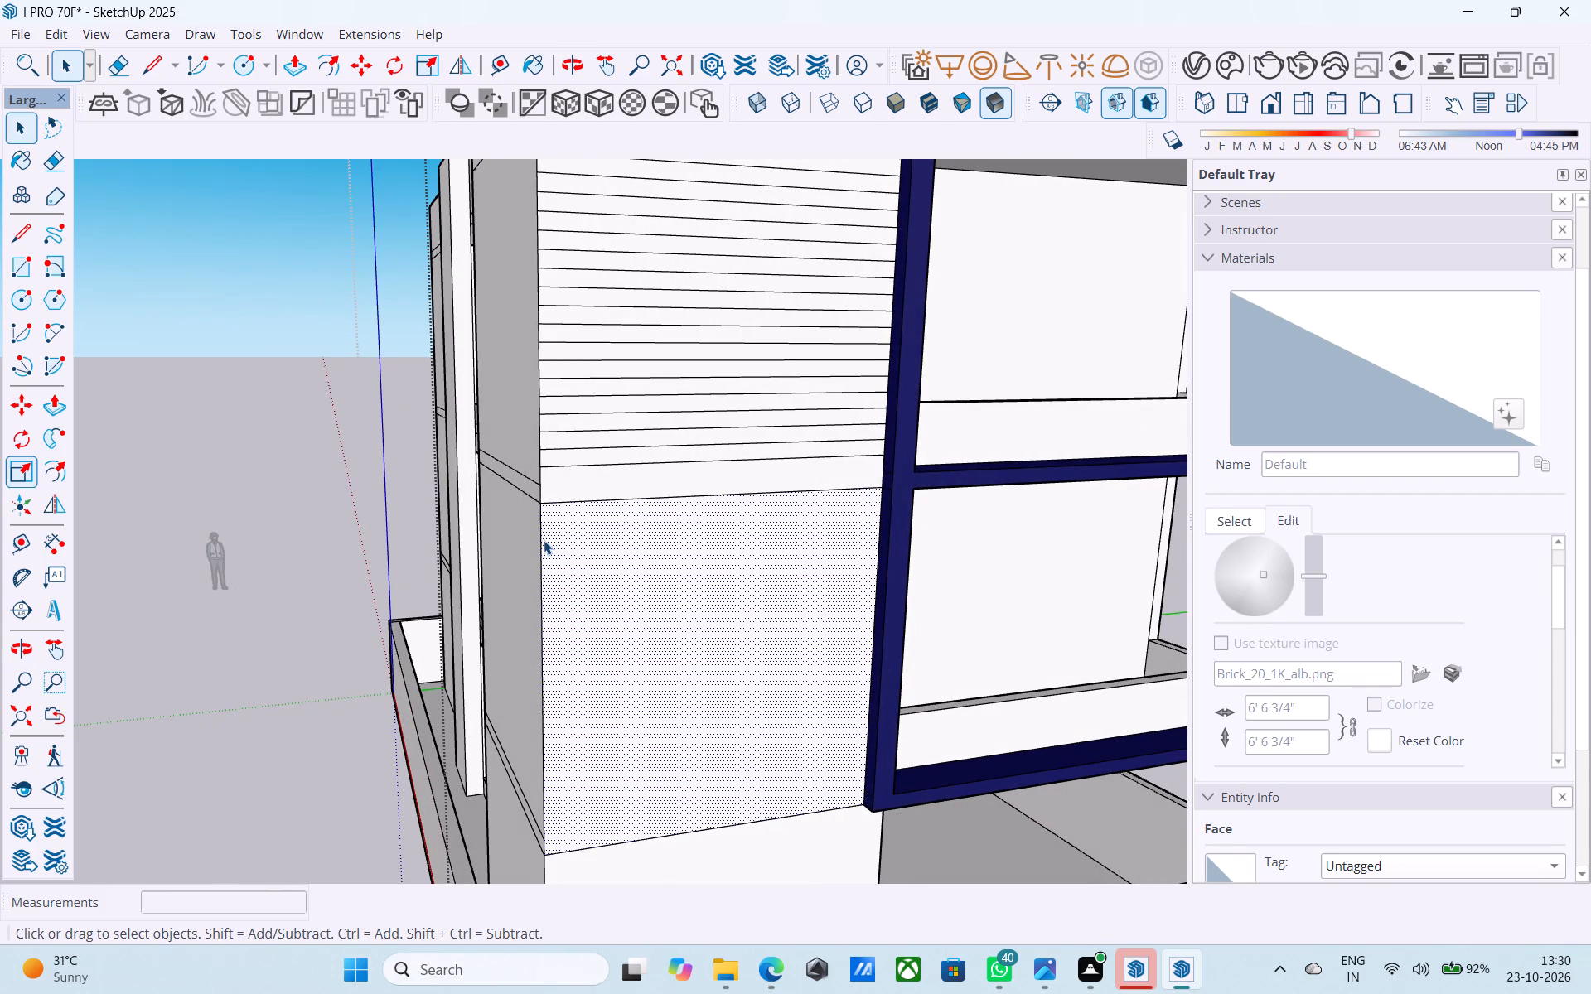
{"action": "scroll", "coordinate": [544, 540], "scroll_direction": "up", "scroll_amount": 3}
{"action": "key", "text": "m"}
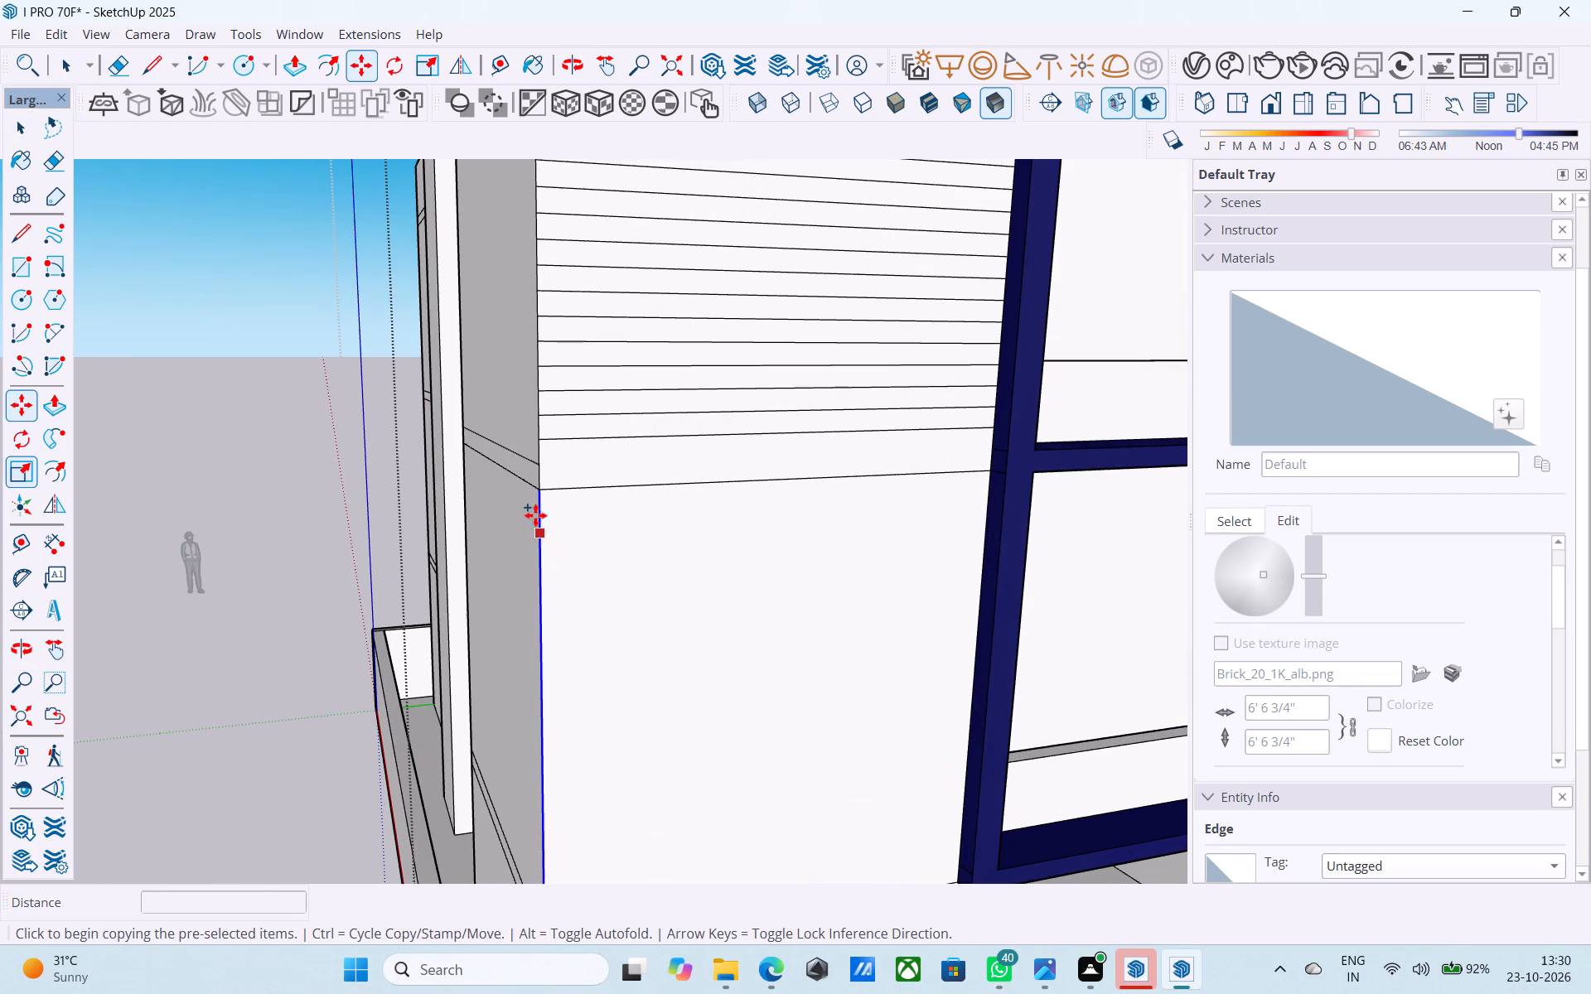
{"action": "left_click", "coordinate": [538, 498]}
{"action": "left_click", "coordinate": [984, 475]}
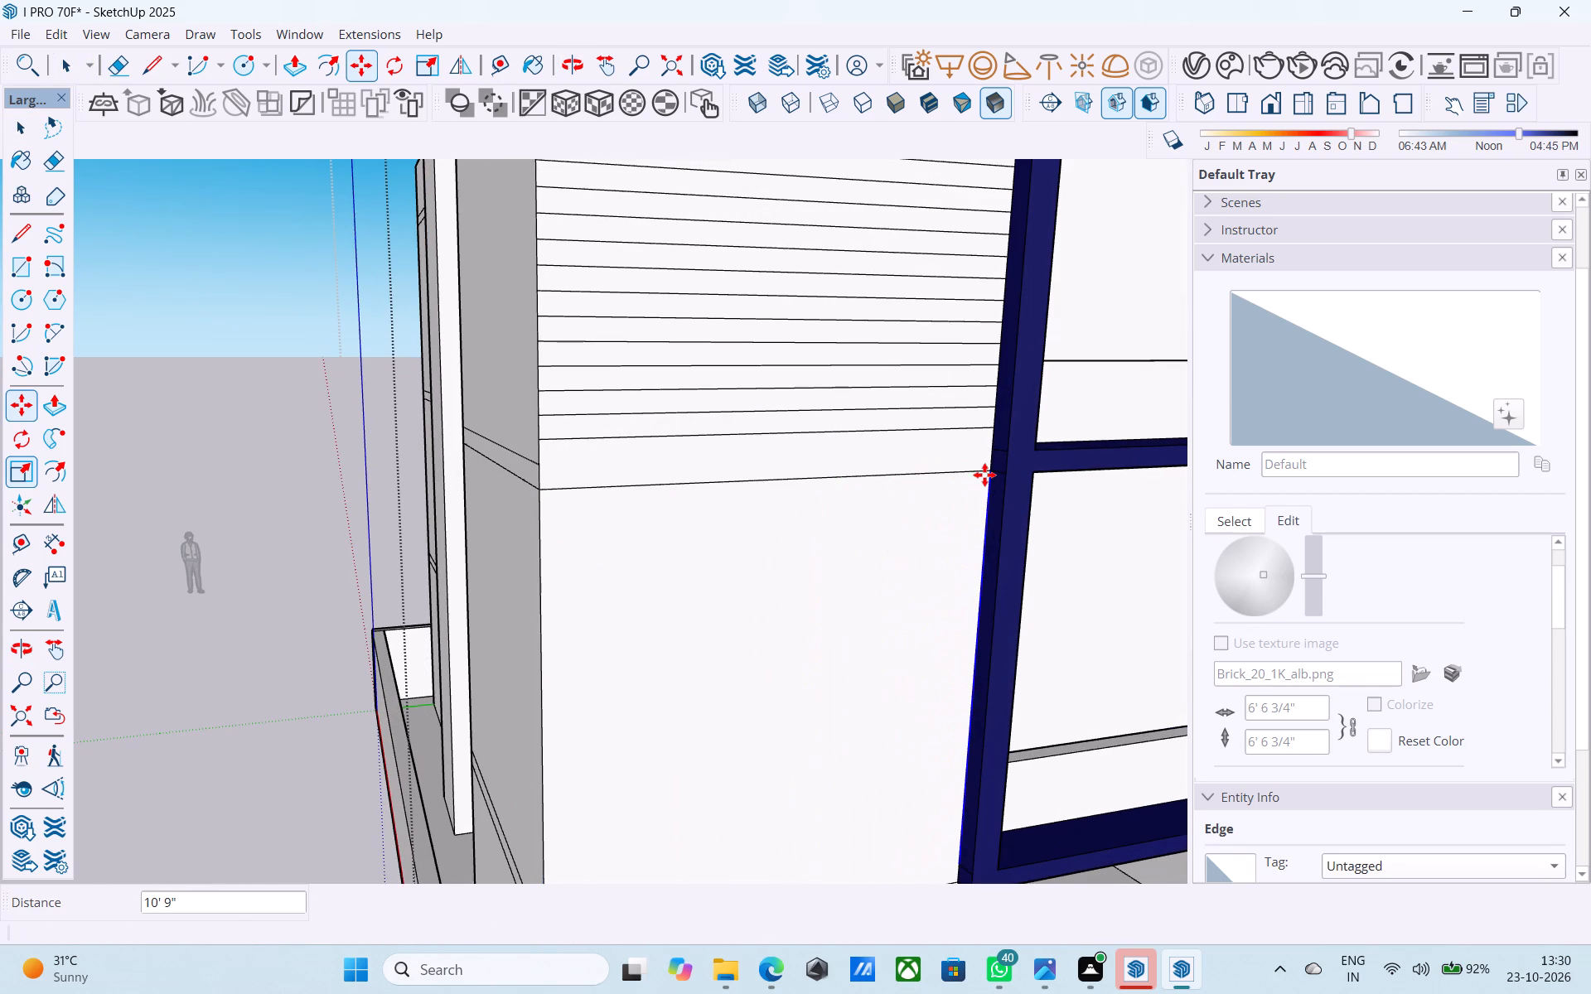
{"action": "key", "text": "slash"}
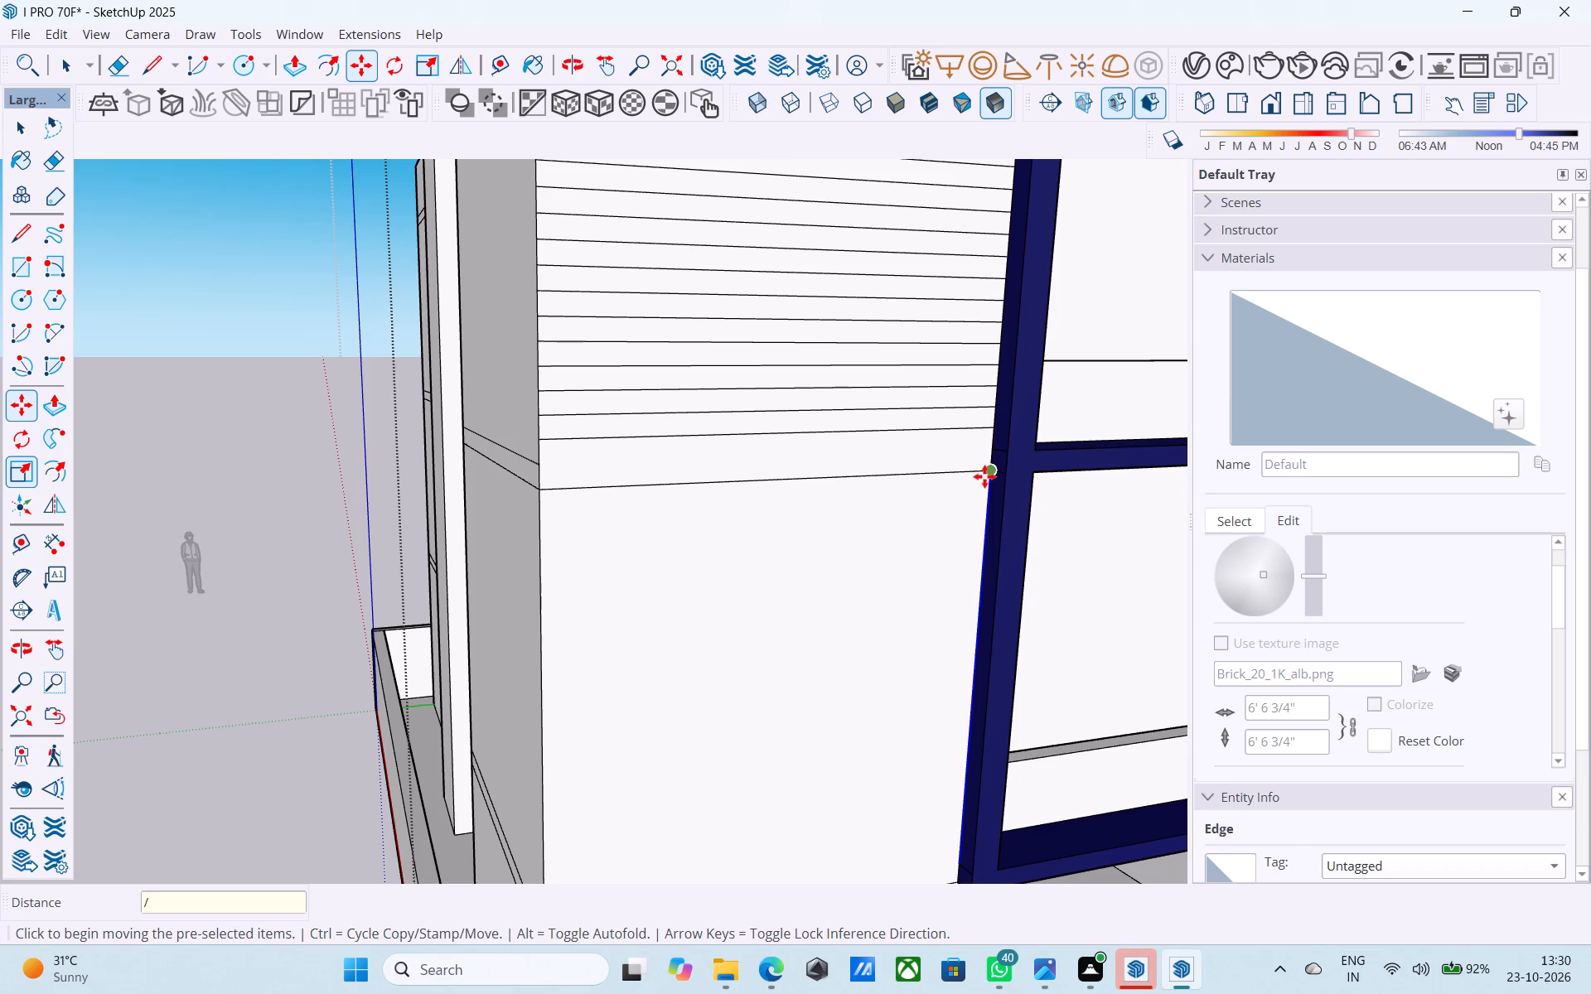
{"action": "key", "text": "space"}
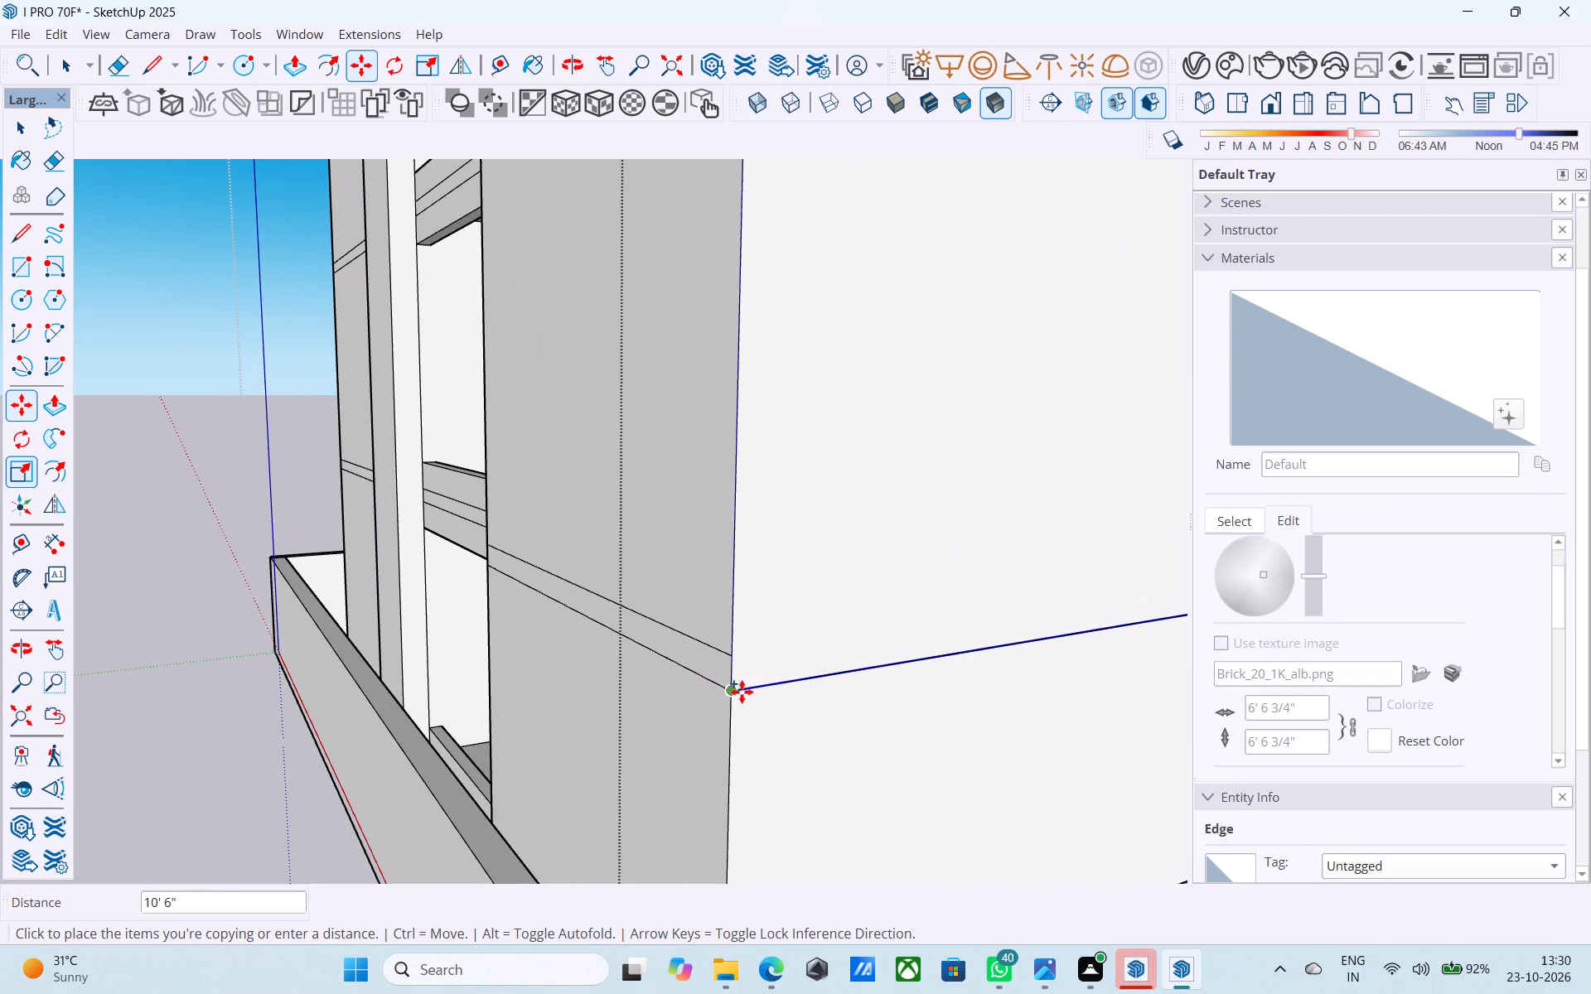
Place the horizontal line's copy 10' 6" down at the lower panel's bottom edge and divide the spacing into 10 equal parts.
{"action": "left_click", "coordinate": [742, 692]}
{"action": "type", "text": "/10"}
{"action": "key", "text": "Return"}
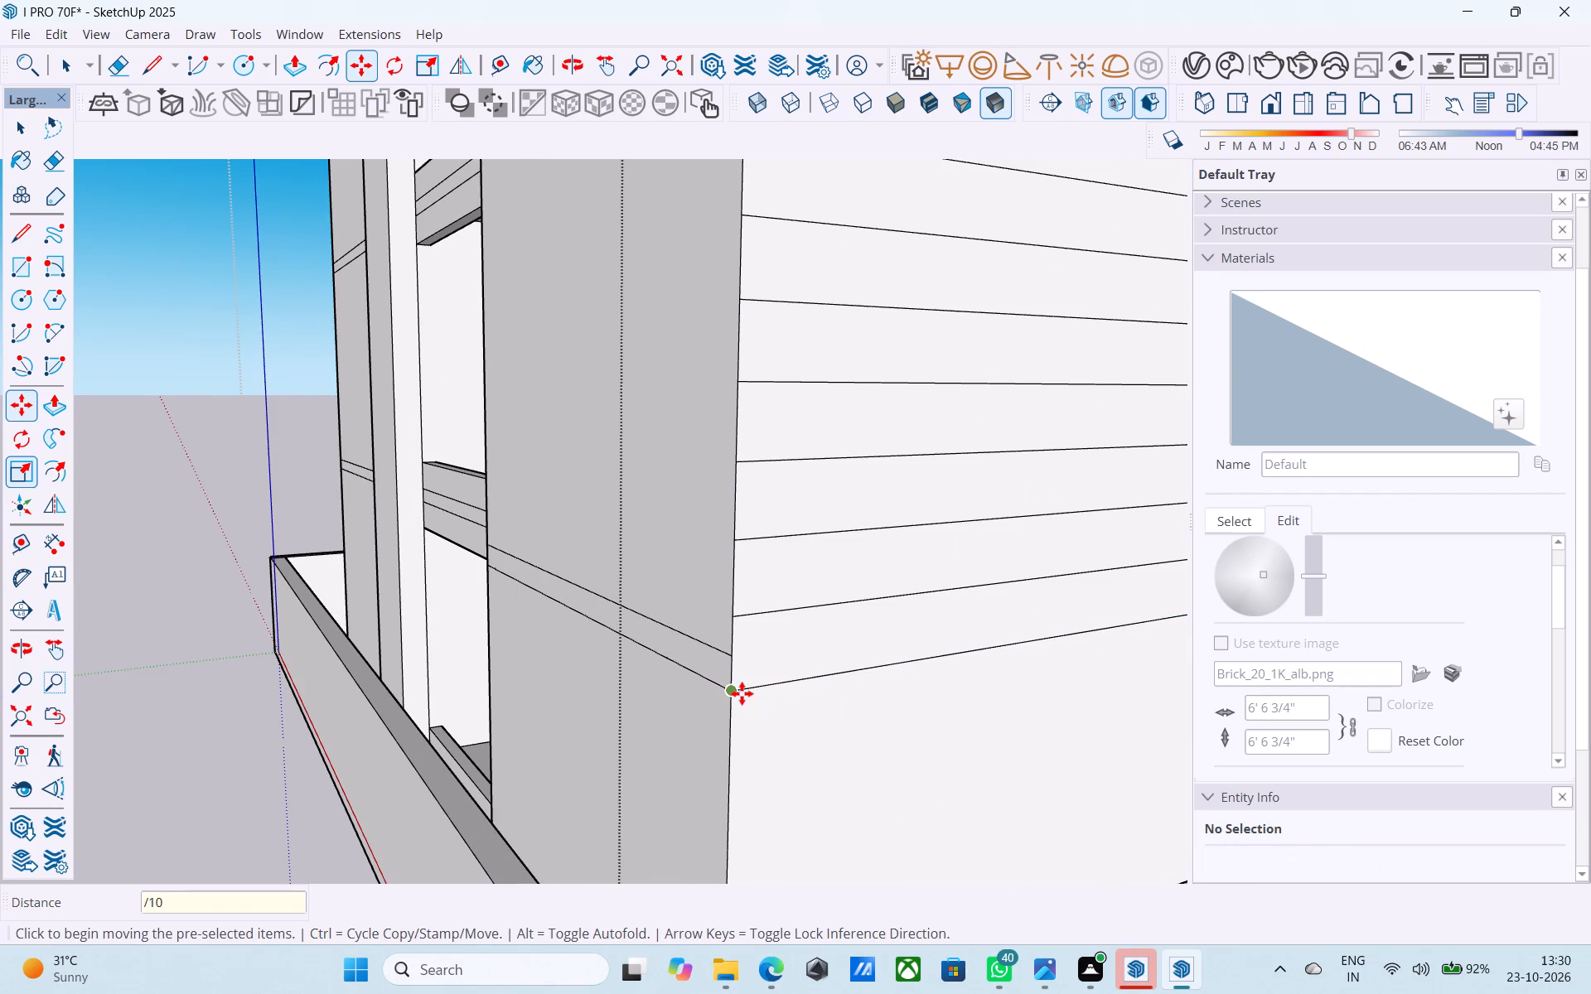
Change the horizontal line array on the tower's lower panel to 20 equal divisions.
{"action": "type", "text": "/20"}
{"action": "key", "text": "Return"}
{"action": "key", "text": "space"}
Copy the top course's corner edge segment 10' 9" across the lower panel to the blue frame, divided into 10 equal parts.
{"action": "scroll", "coordinate": [679, 688], "scroll_direction": "down", "scroll_amount": 6}
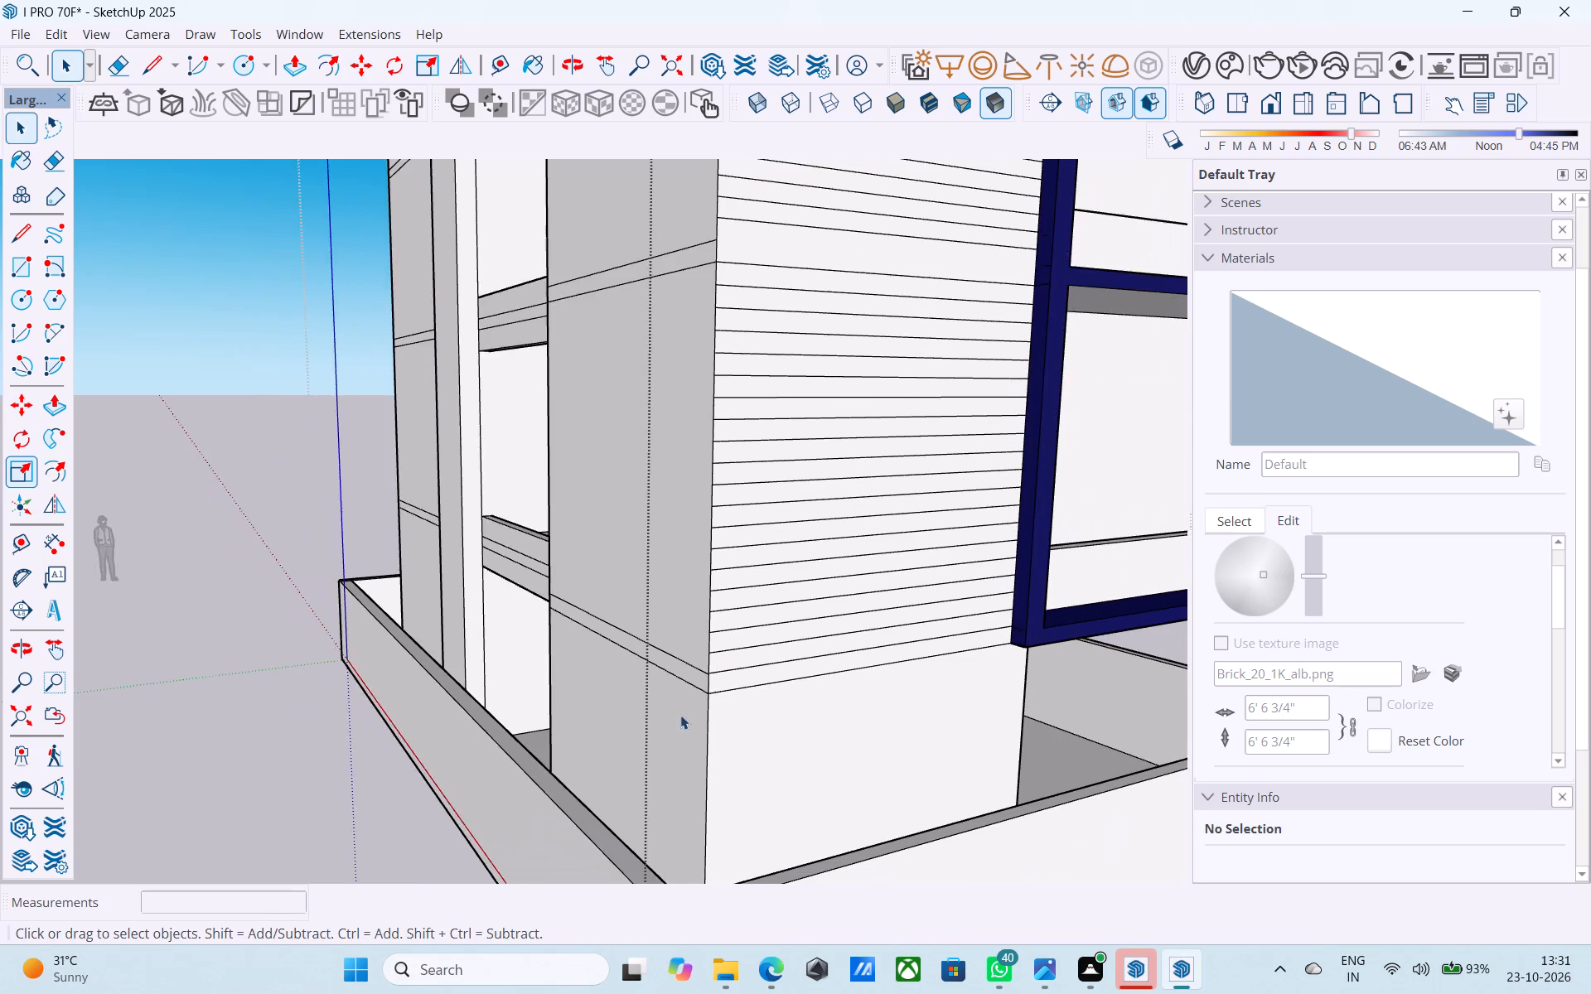
{"action": "middle_click_drag", "start_coordinate": [677, 721], "coordinate": [634, 794]}
{"action": "middle_click_drag", "start_coordinate": [774, 693], "coordinate": [638, 853]}
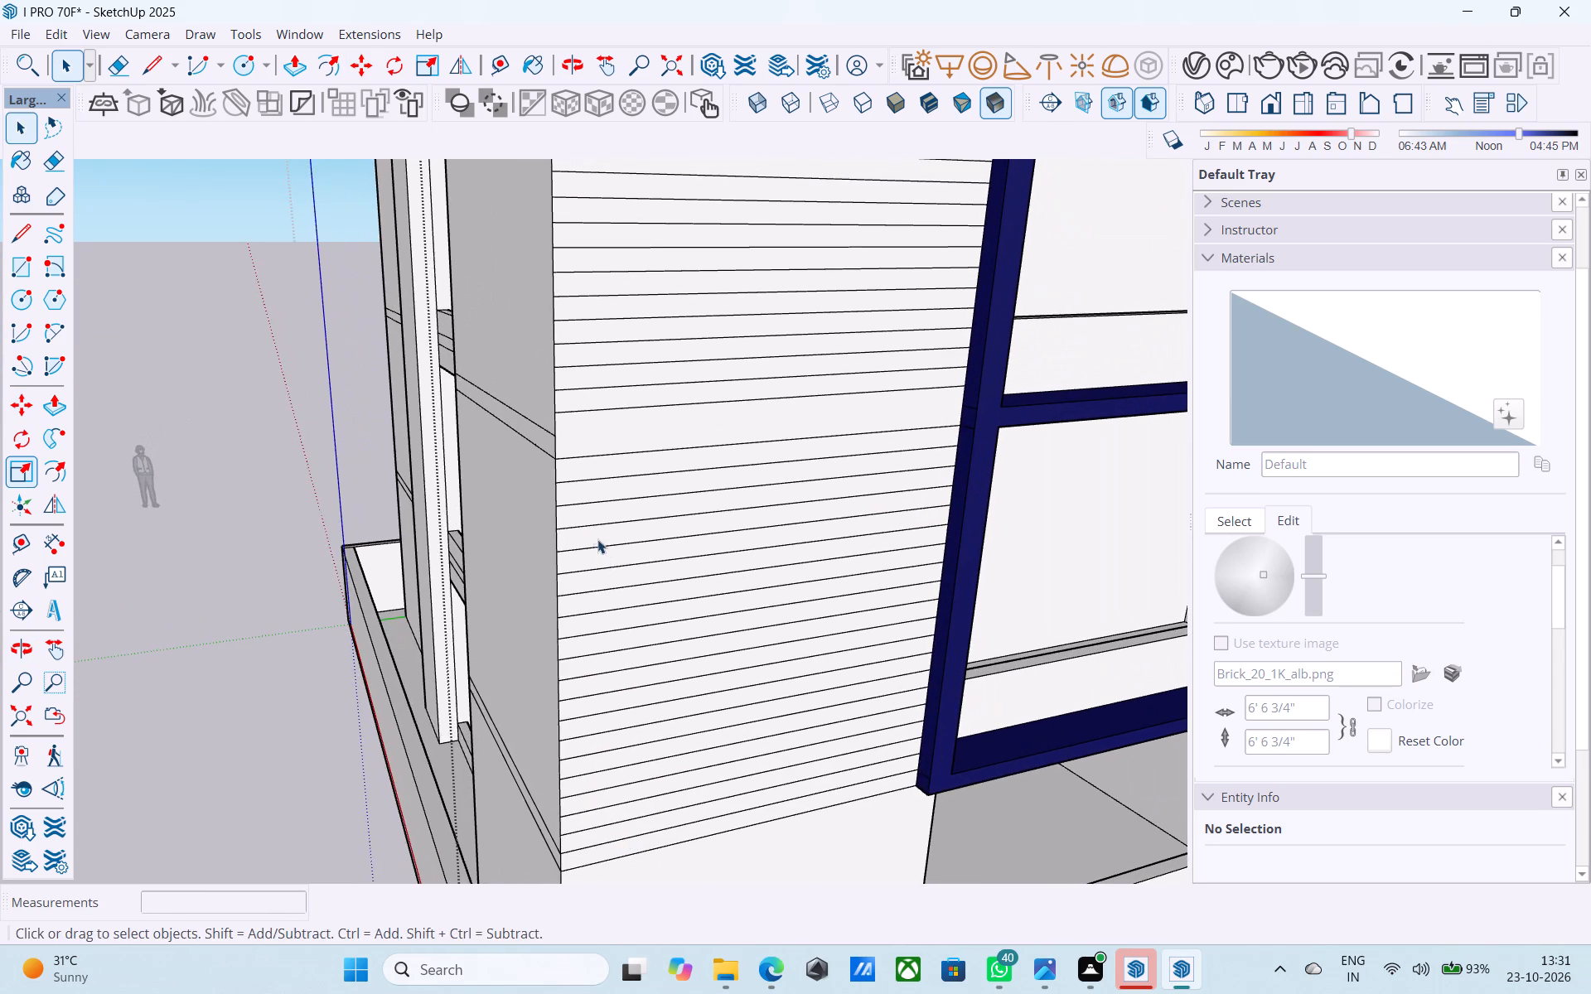
{"action": "middle_click_drag", "start_coordinate": [591, 526], "coordinate": [623, 594], "text": "shift"}
{"action": "scroll", "coordinate": [613, 586], "scroll_direction": "up", "scroll_amount": 8}
{"action": "left_click", "coordinate": [576, 507]}
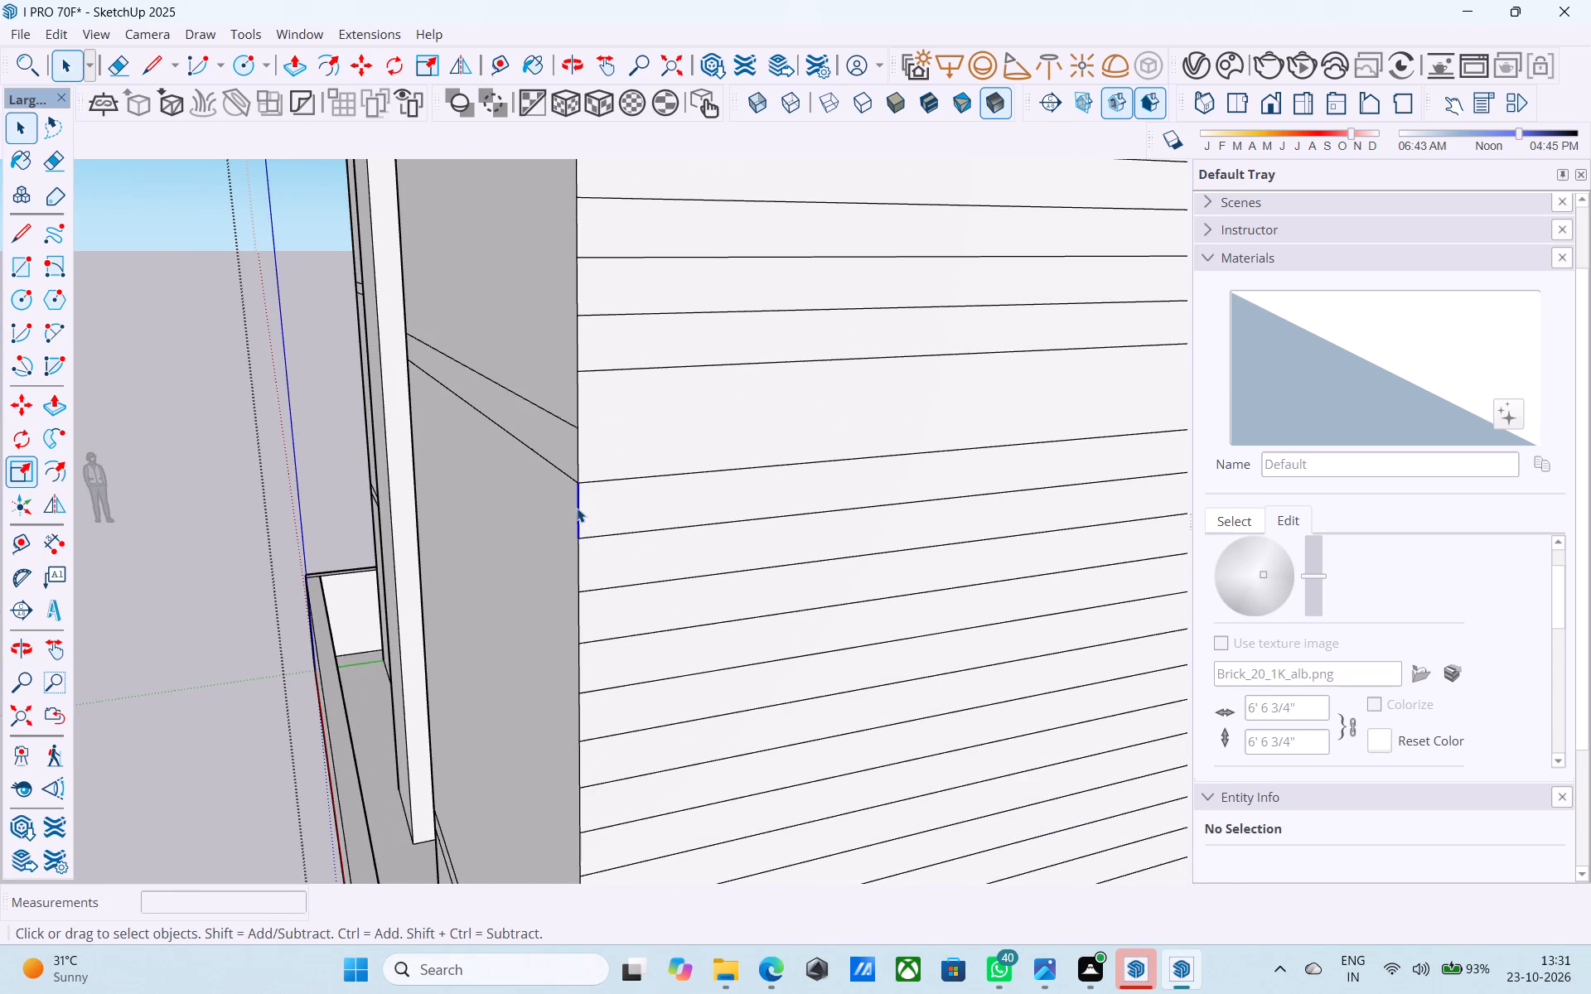
{"action": "key", "text": "m"}
{"action": "left_click", "coordinate": [582, 487]}
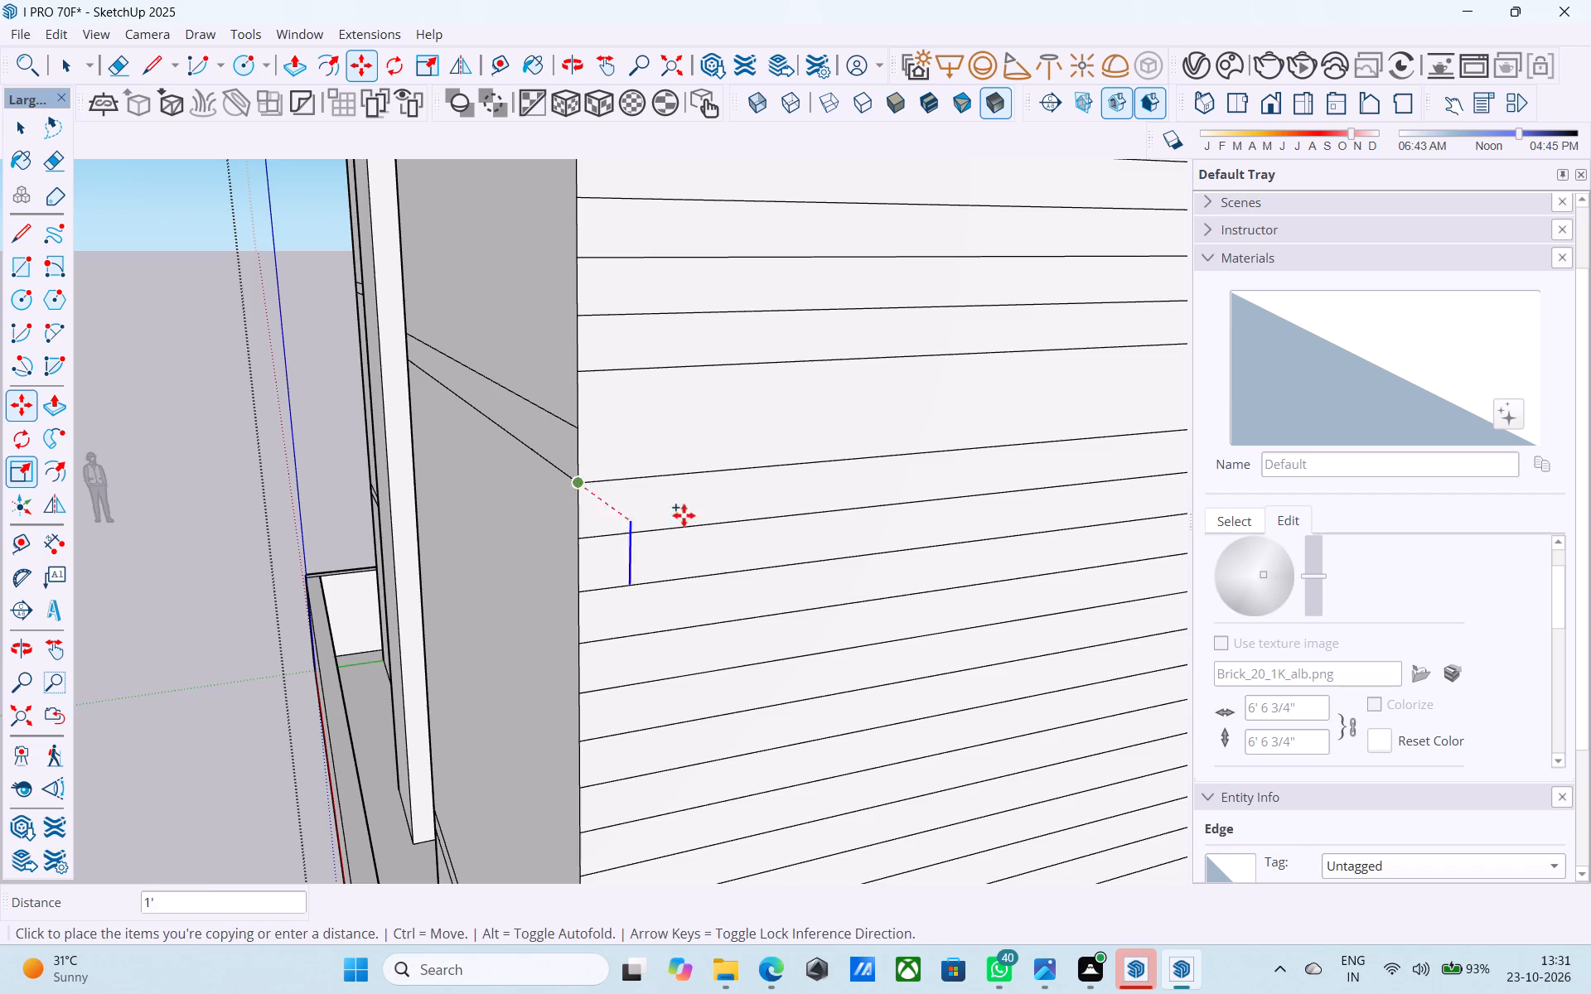
{"action": "scroll", "coordinate": [708, 515], "scroll_direction": "down", "scroll_amount": 4}
{"action": "middle_click_drag", "start_coordinate": [712, 515], "coordinate": [391, 588], "text": "shift"}
{"action": "middle_click_drag", "start_coordinate": [747, 551], "coordinate": [897, 538]}
{"action": "scroll", "coordinate": [871, 502], "scroll_direction": "up", "scroll_amount": 7}
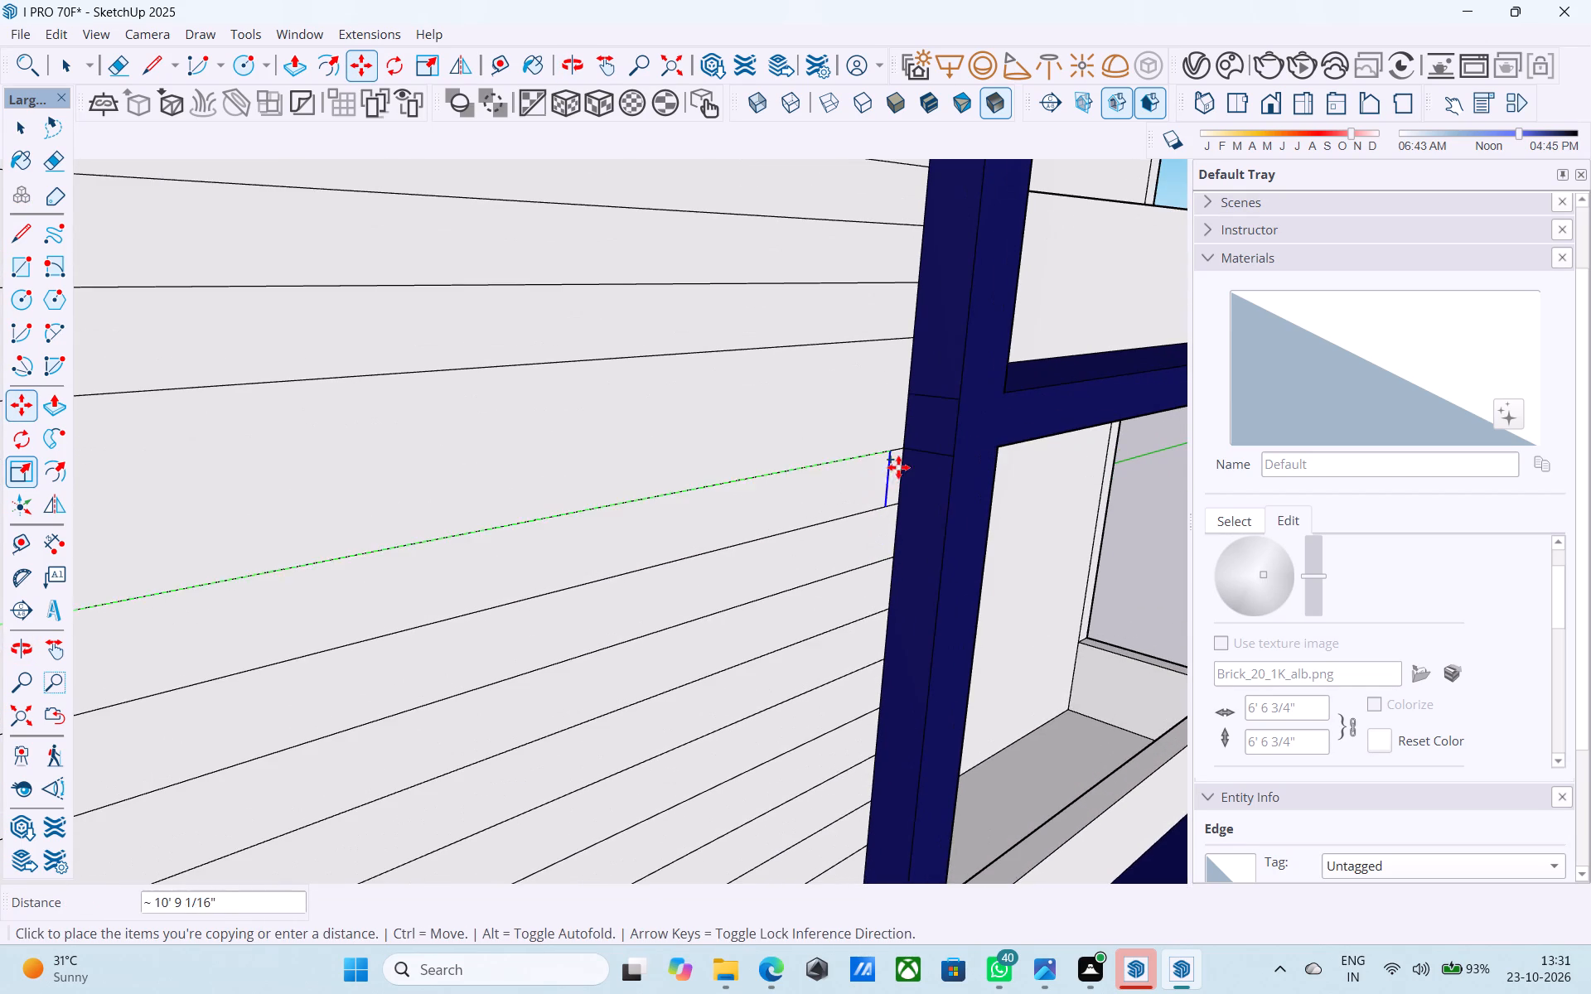
{"action": "left_click", "coordinate": [904, 454]}
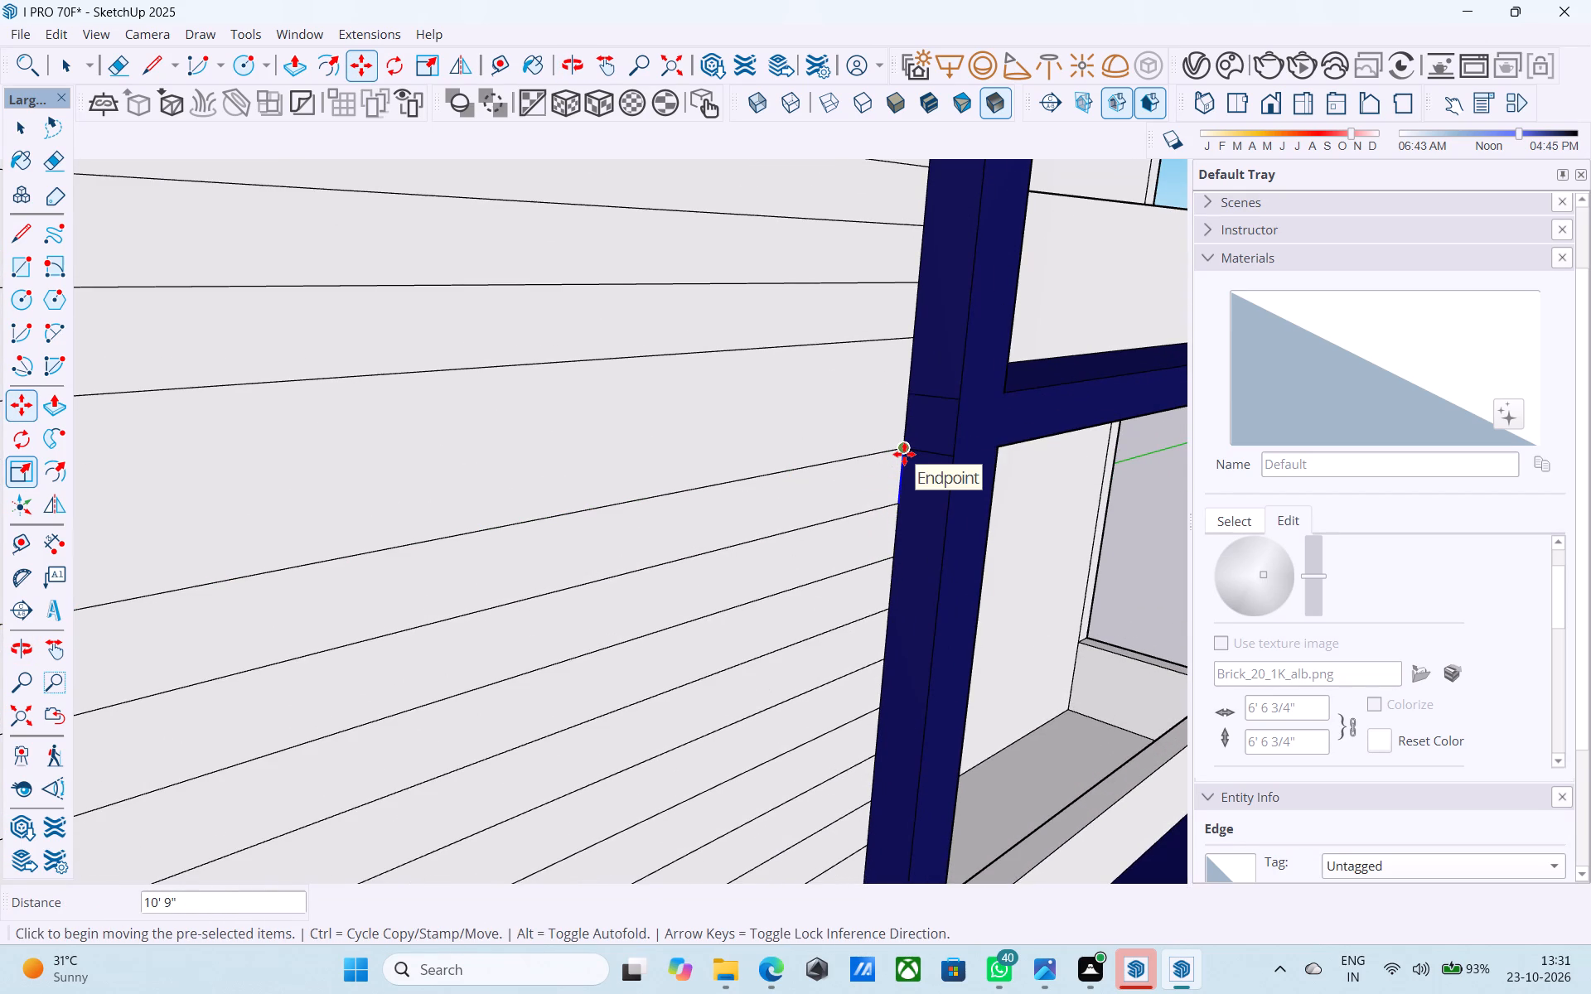
{"action": "key", "text": "slash"}
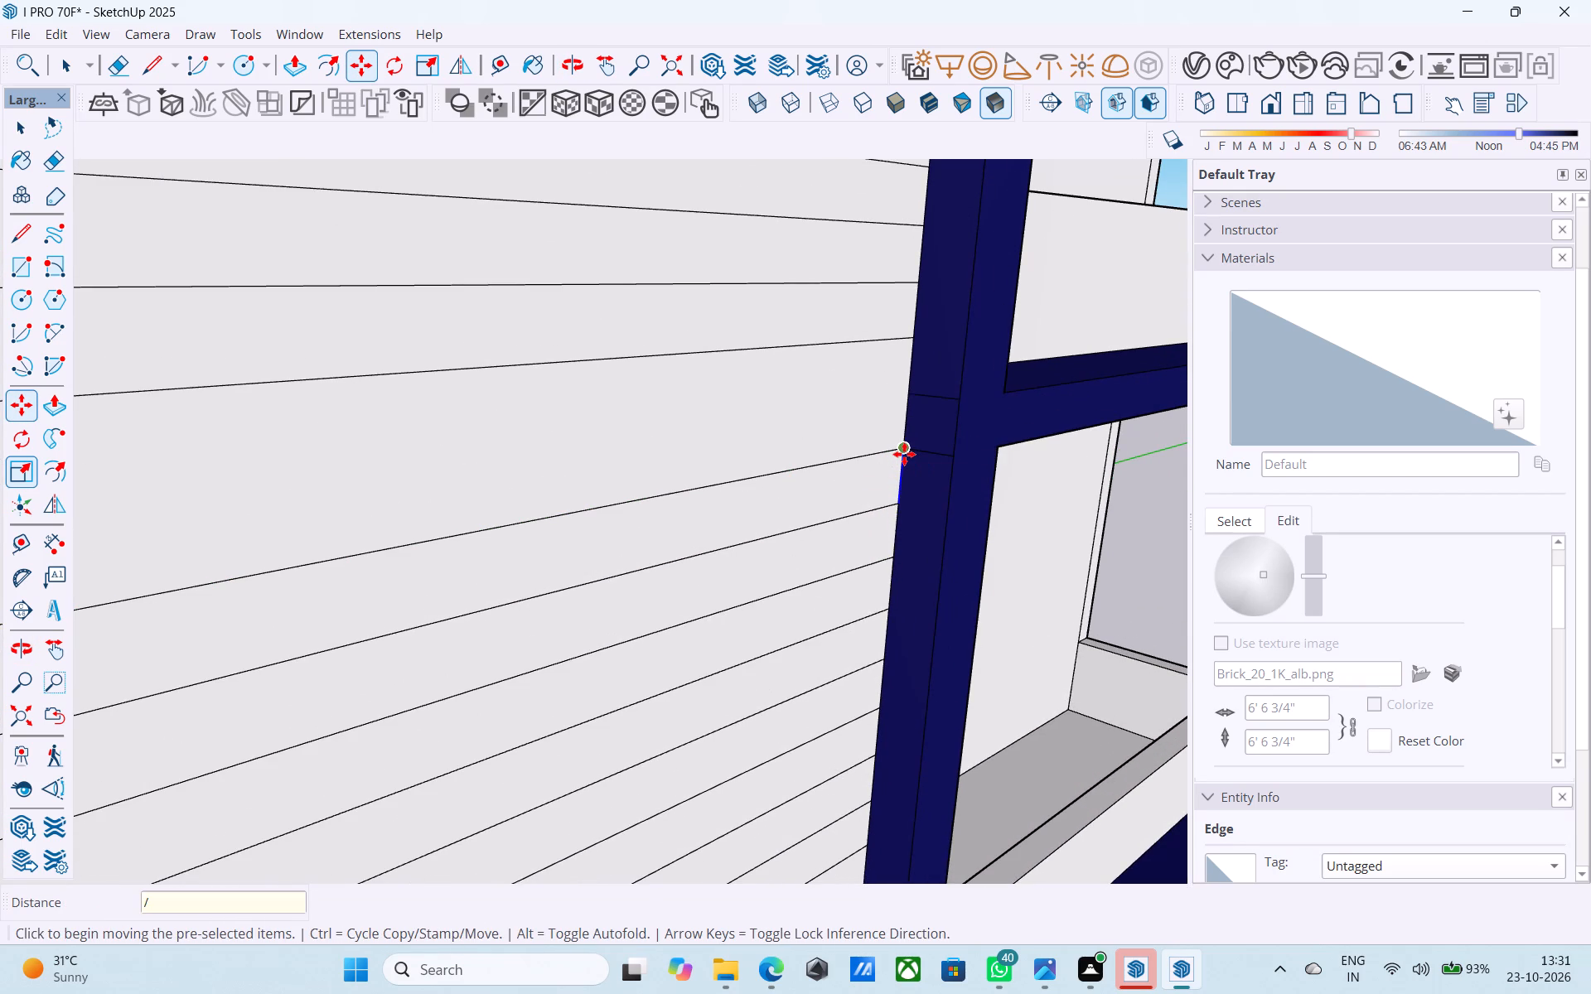
{"action": "type", "text": "10"}
{"action": "key", "text": "Return"}
Draw a vertical joint line across the second course, below the middle of the top course's first brick at the corner.
{"action": "scroll", "coordinate": [904, 455], "scroll_direction": "down", "scroll_amount": 6}
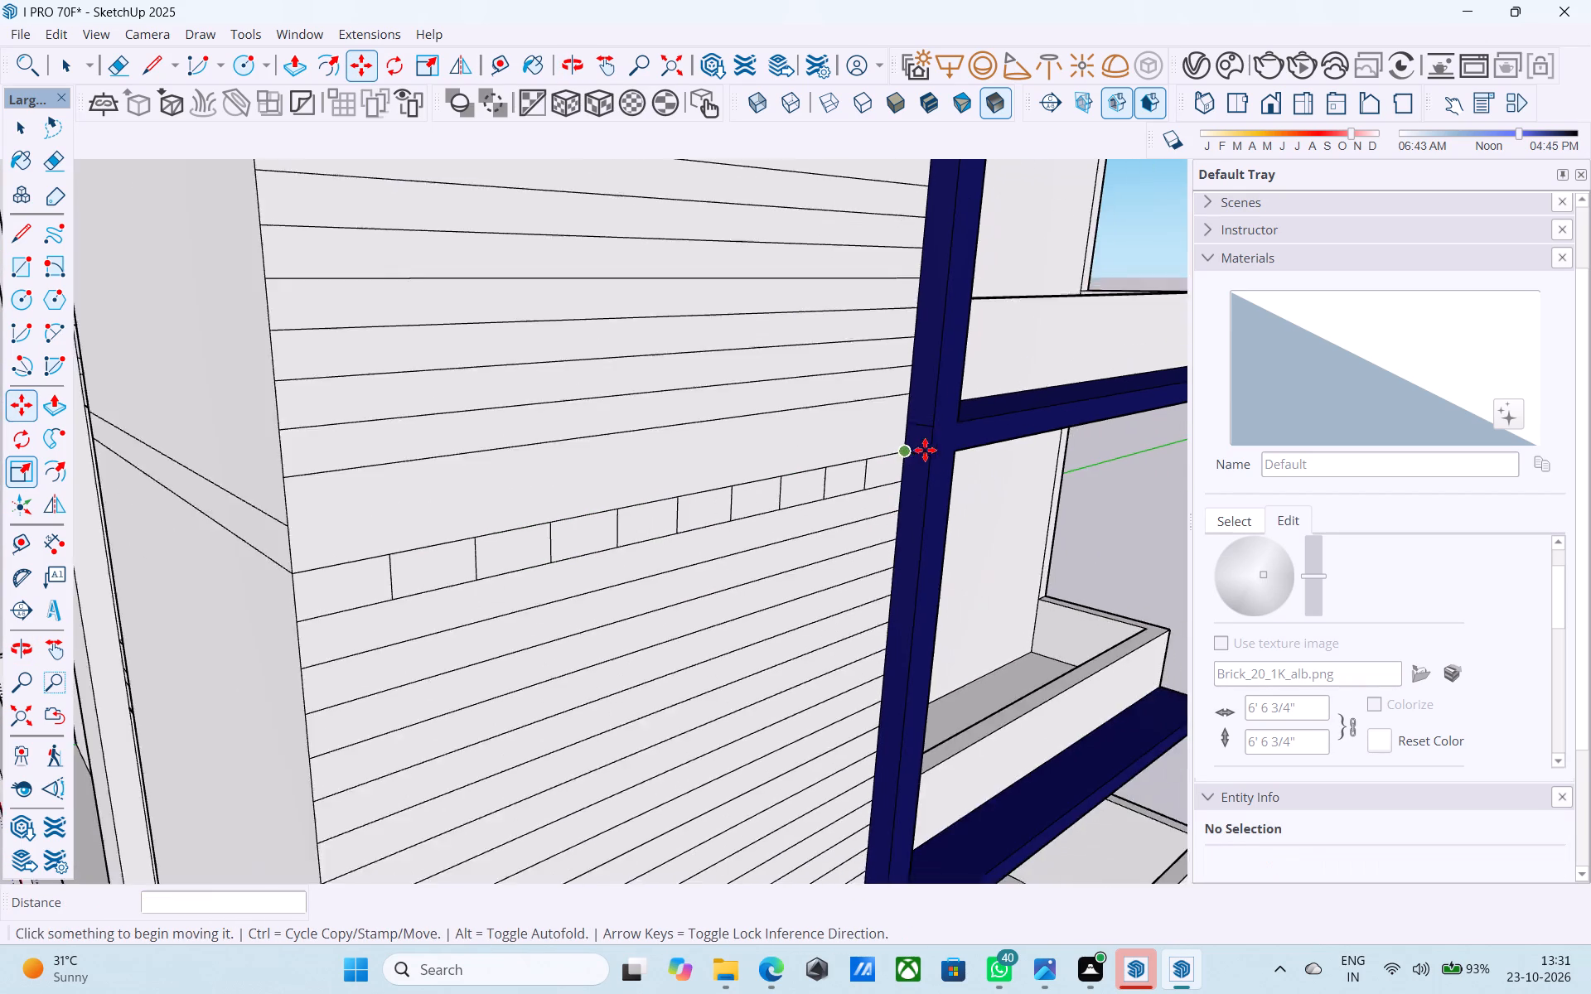
{"action": "scroll", "coordinate": [925, 450], "scroll_direction": "down", "scroll_amount": 6}
{"action": "middle_click_drag", "start_coordinate": [929, 466], "coordinate": [852, 447]}
{"action": "scroll", "coordinate": [886, 453], "scroll_direction": "down", "scroll_amount": 4}
{"action": "middle_click_drag", "start_coordinate": [838, 468], "coordinate": [750, 464]}
{"action": "scroll", "coordinate": [544, 490], "scroll_direction": "up", "scroll_amount": 7}
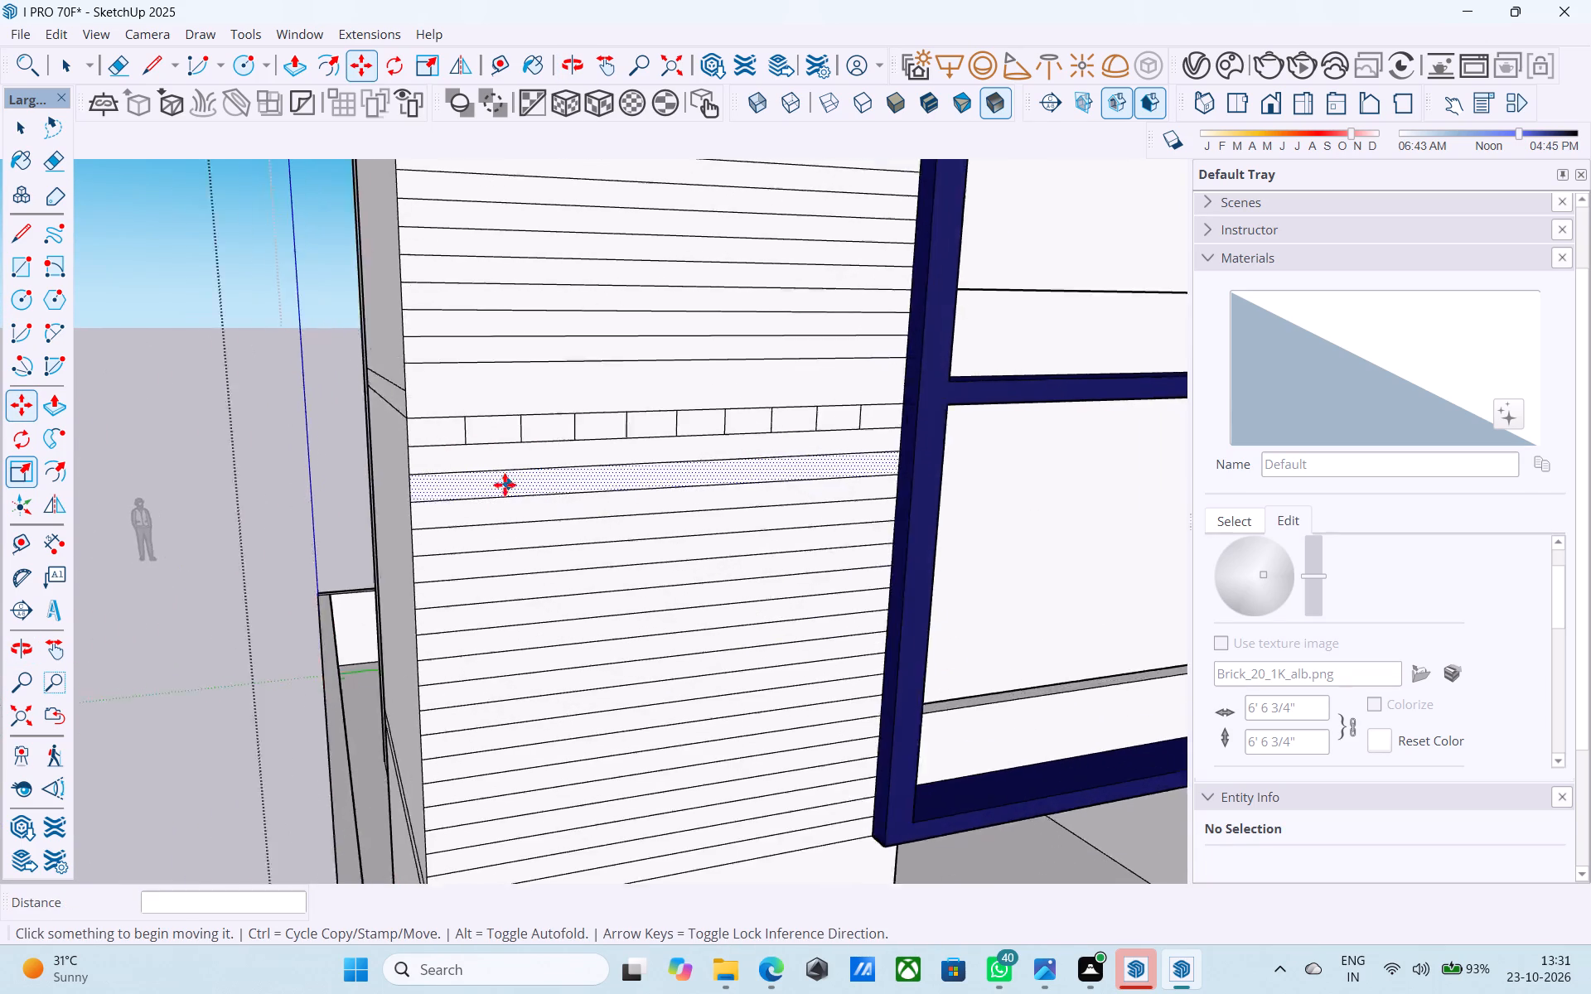
{"action": "scroll", "coordinate": [505, 485], "scroll_direction": "up", "scroll_amount": 1}
{"action": "key", "text": "space"}
{"action": "scroll", "coordinate": [426, 462], "scroll_direction": "up", "scroll_amount": 3}
{"action": "key", "text": "l"}
{"action": "left_click", "coordinate": [415, 432]}
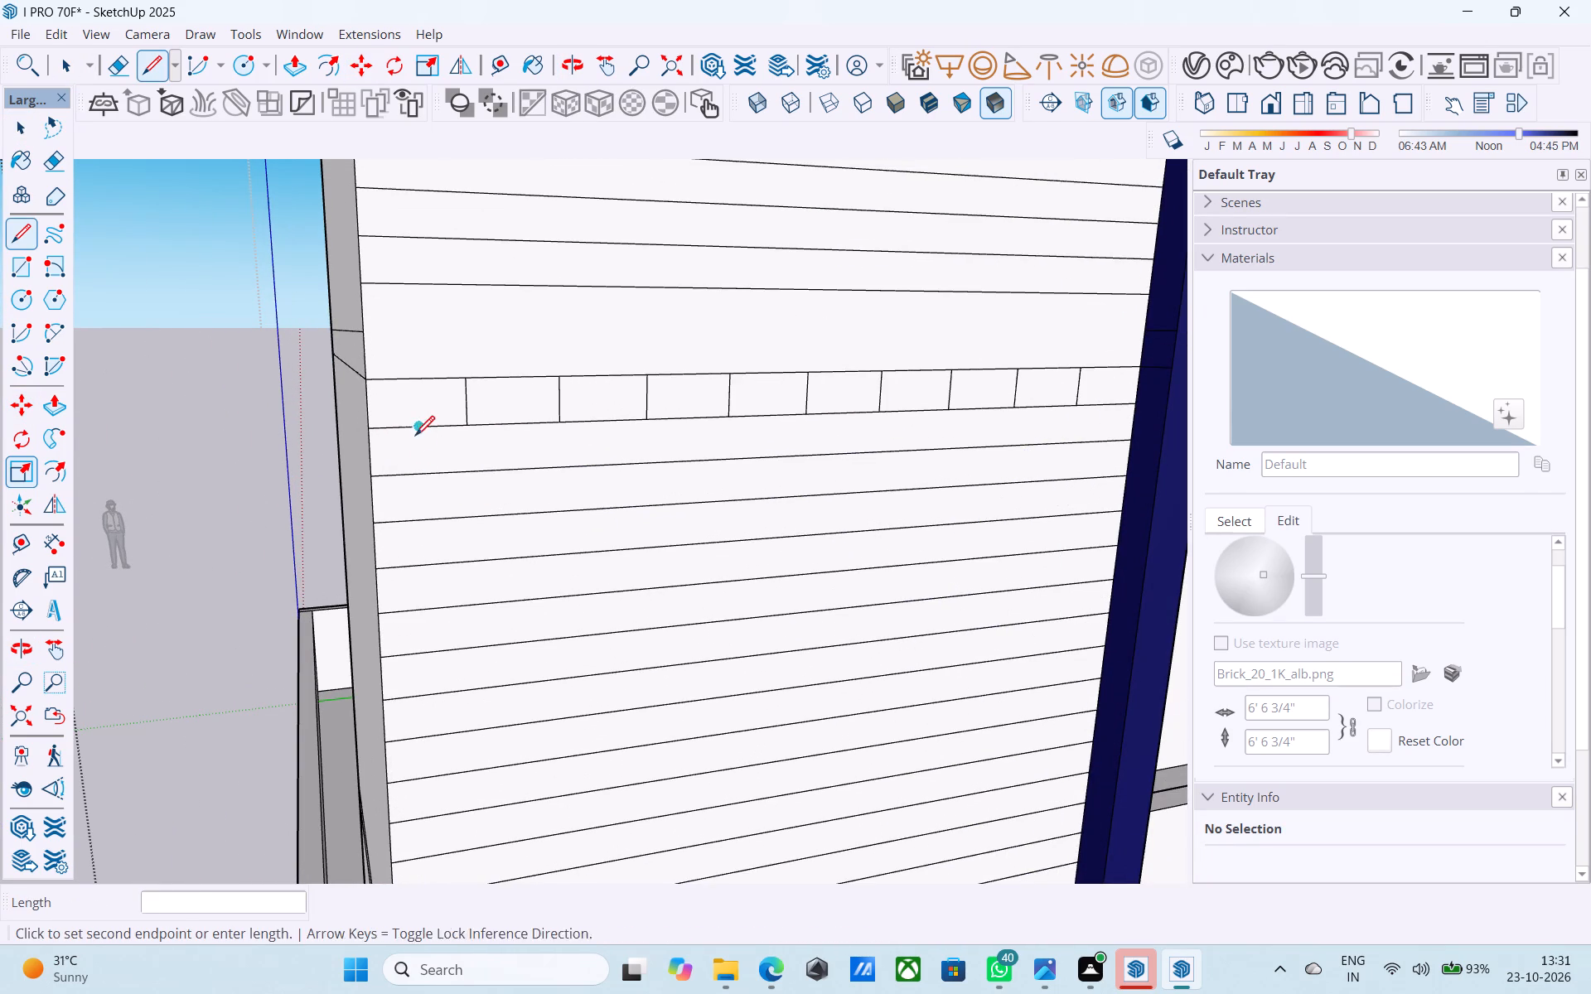
{"action": "left_click", "coordinate": [417, 479]}
{"action": "key", "text": "space"}
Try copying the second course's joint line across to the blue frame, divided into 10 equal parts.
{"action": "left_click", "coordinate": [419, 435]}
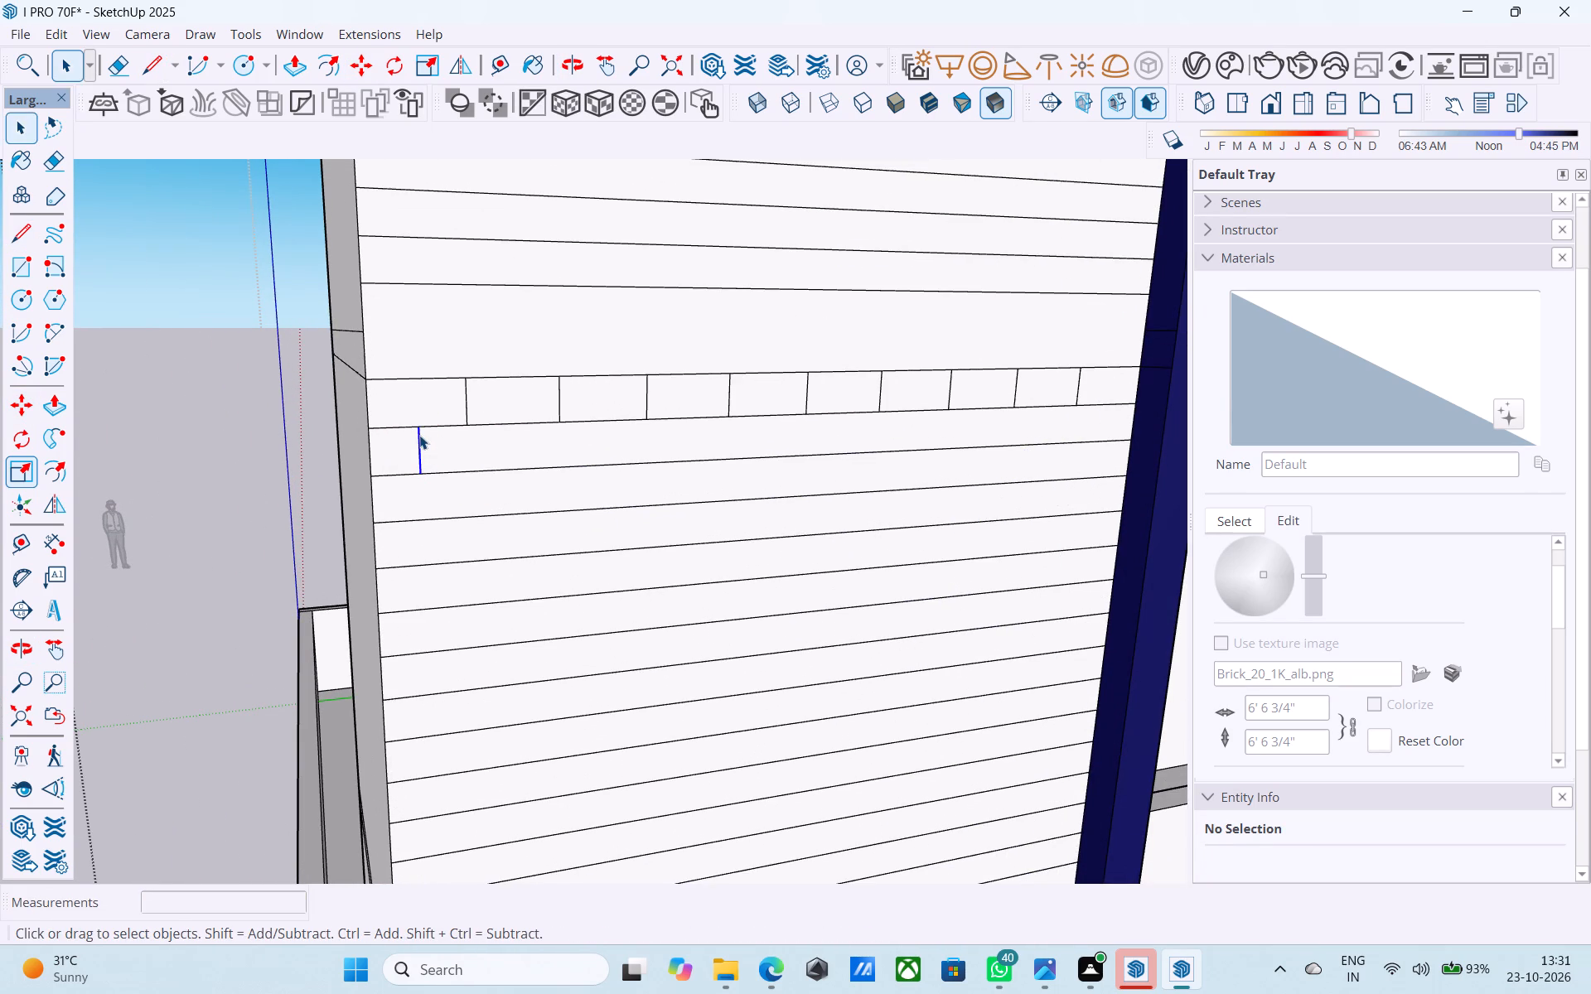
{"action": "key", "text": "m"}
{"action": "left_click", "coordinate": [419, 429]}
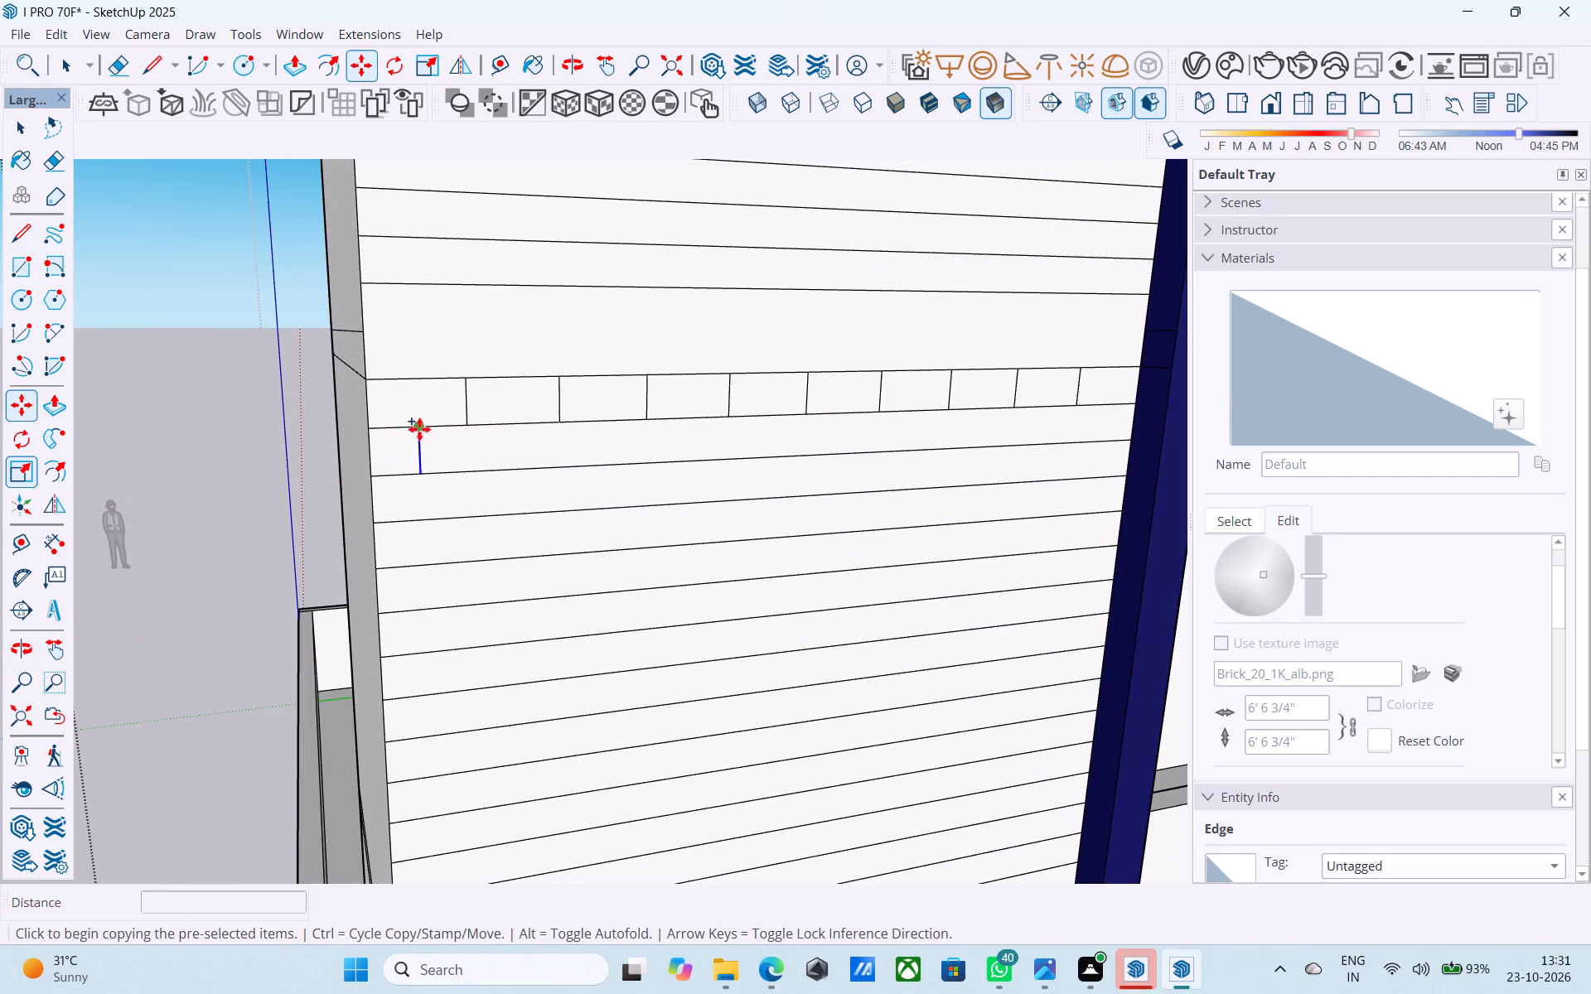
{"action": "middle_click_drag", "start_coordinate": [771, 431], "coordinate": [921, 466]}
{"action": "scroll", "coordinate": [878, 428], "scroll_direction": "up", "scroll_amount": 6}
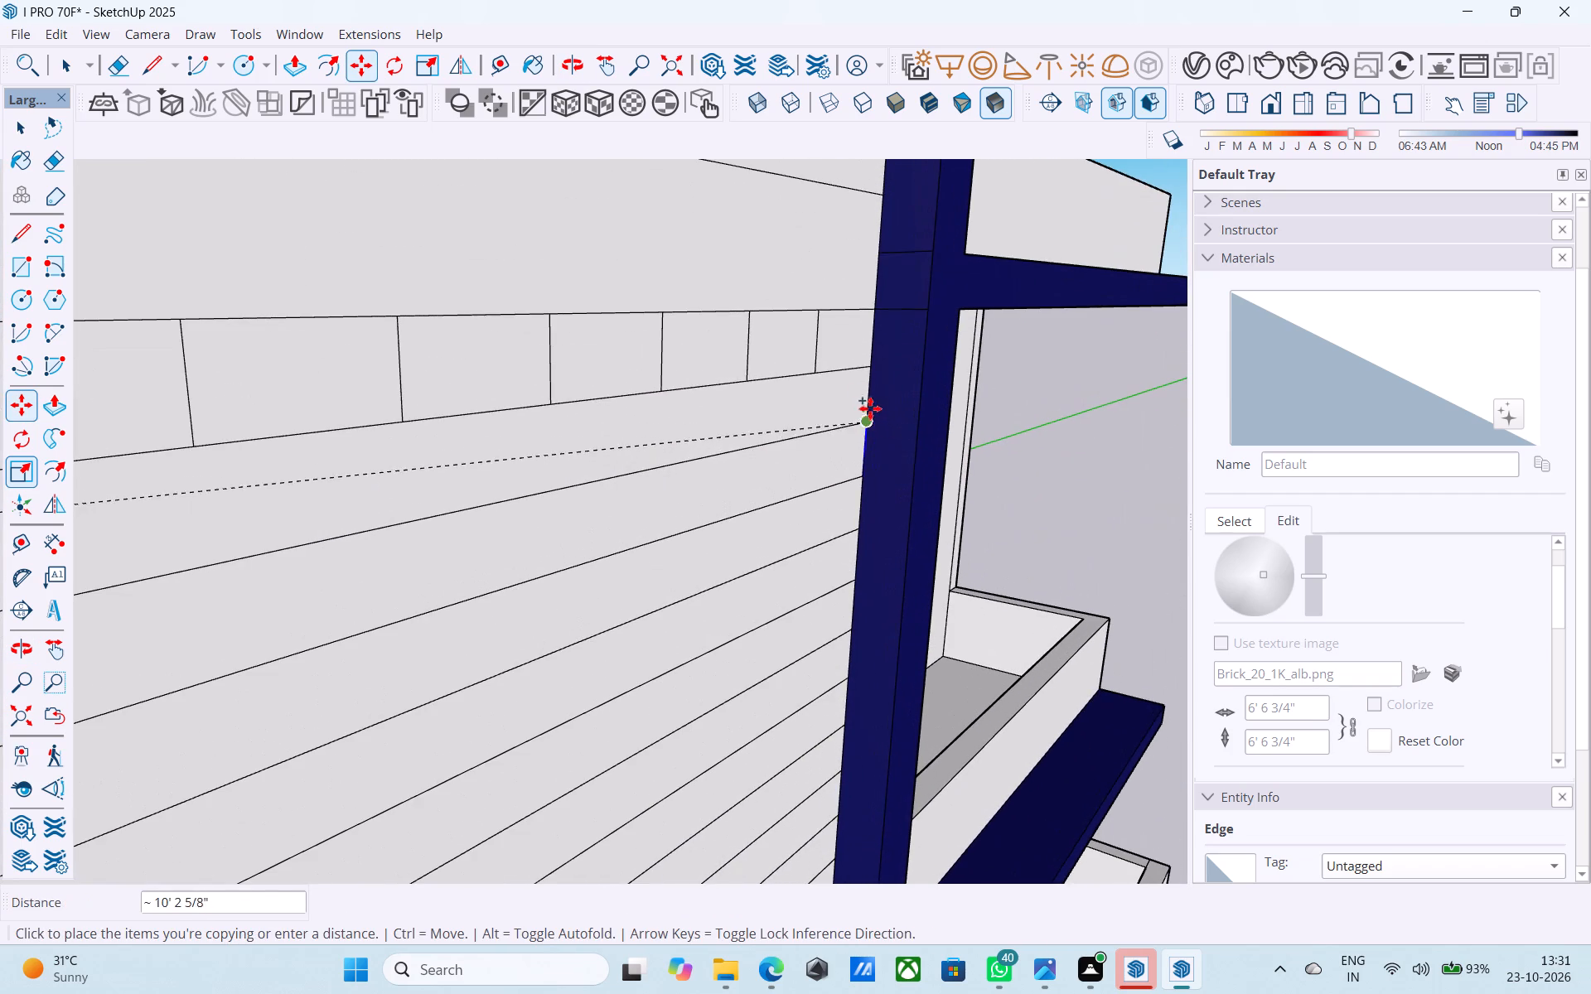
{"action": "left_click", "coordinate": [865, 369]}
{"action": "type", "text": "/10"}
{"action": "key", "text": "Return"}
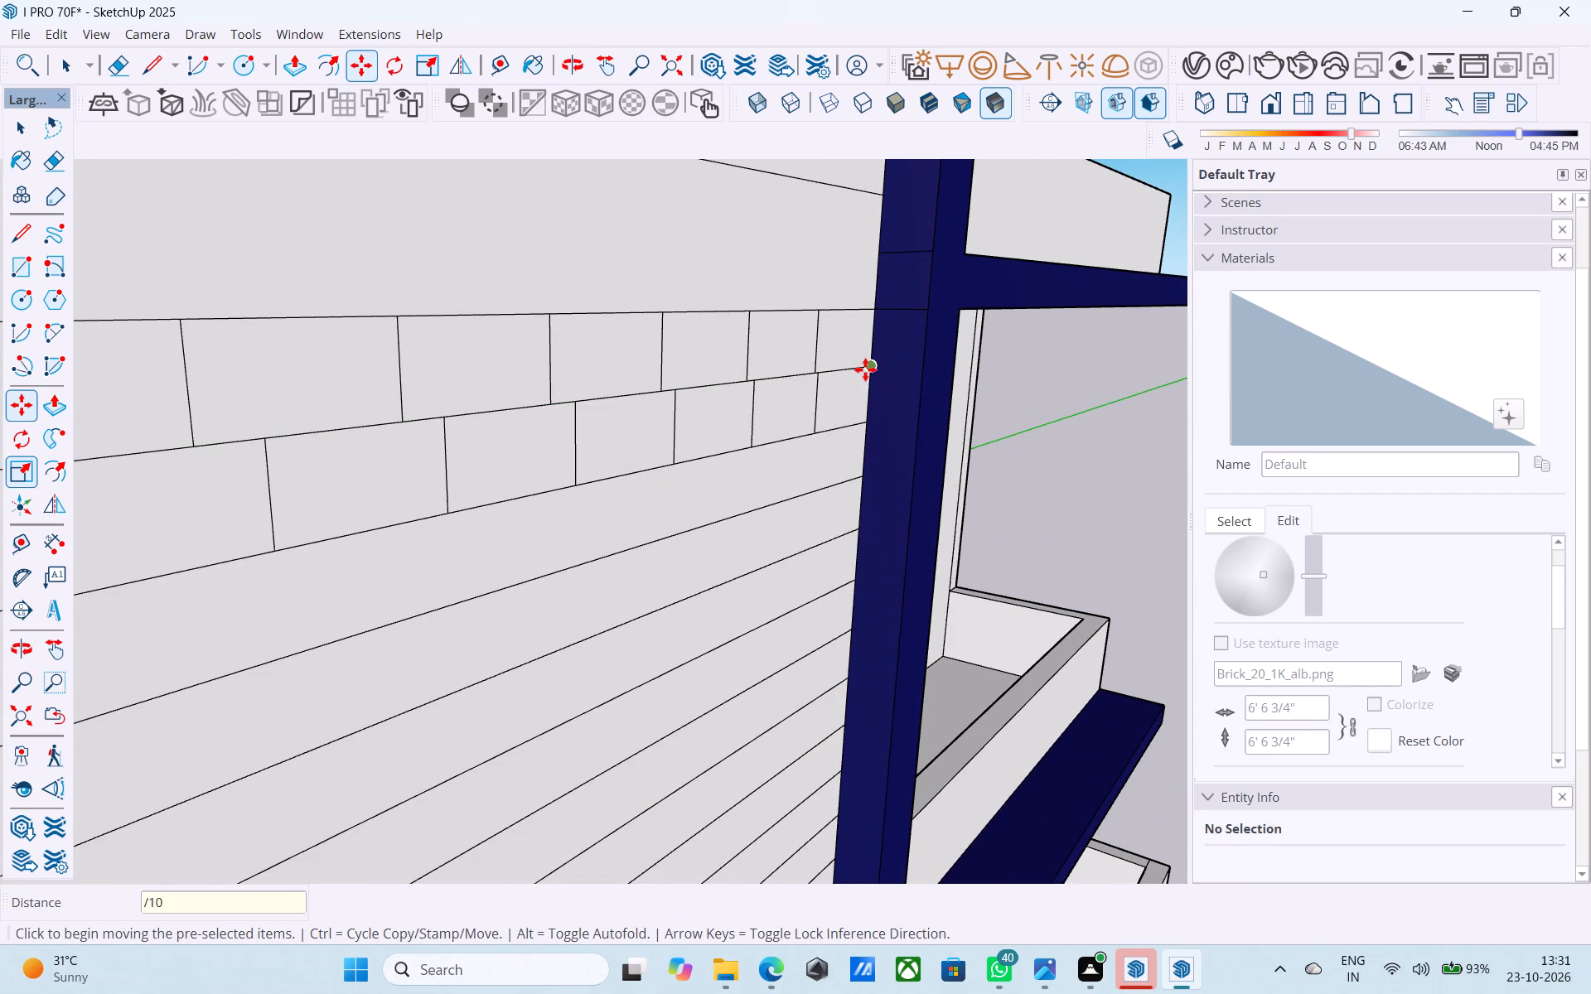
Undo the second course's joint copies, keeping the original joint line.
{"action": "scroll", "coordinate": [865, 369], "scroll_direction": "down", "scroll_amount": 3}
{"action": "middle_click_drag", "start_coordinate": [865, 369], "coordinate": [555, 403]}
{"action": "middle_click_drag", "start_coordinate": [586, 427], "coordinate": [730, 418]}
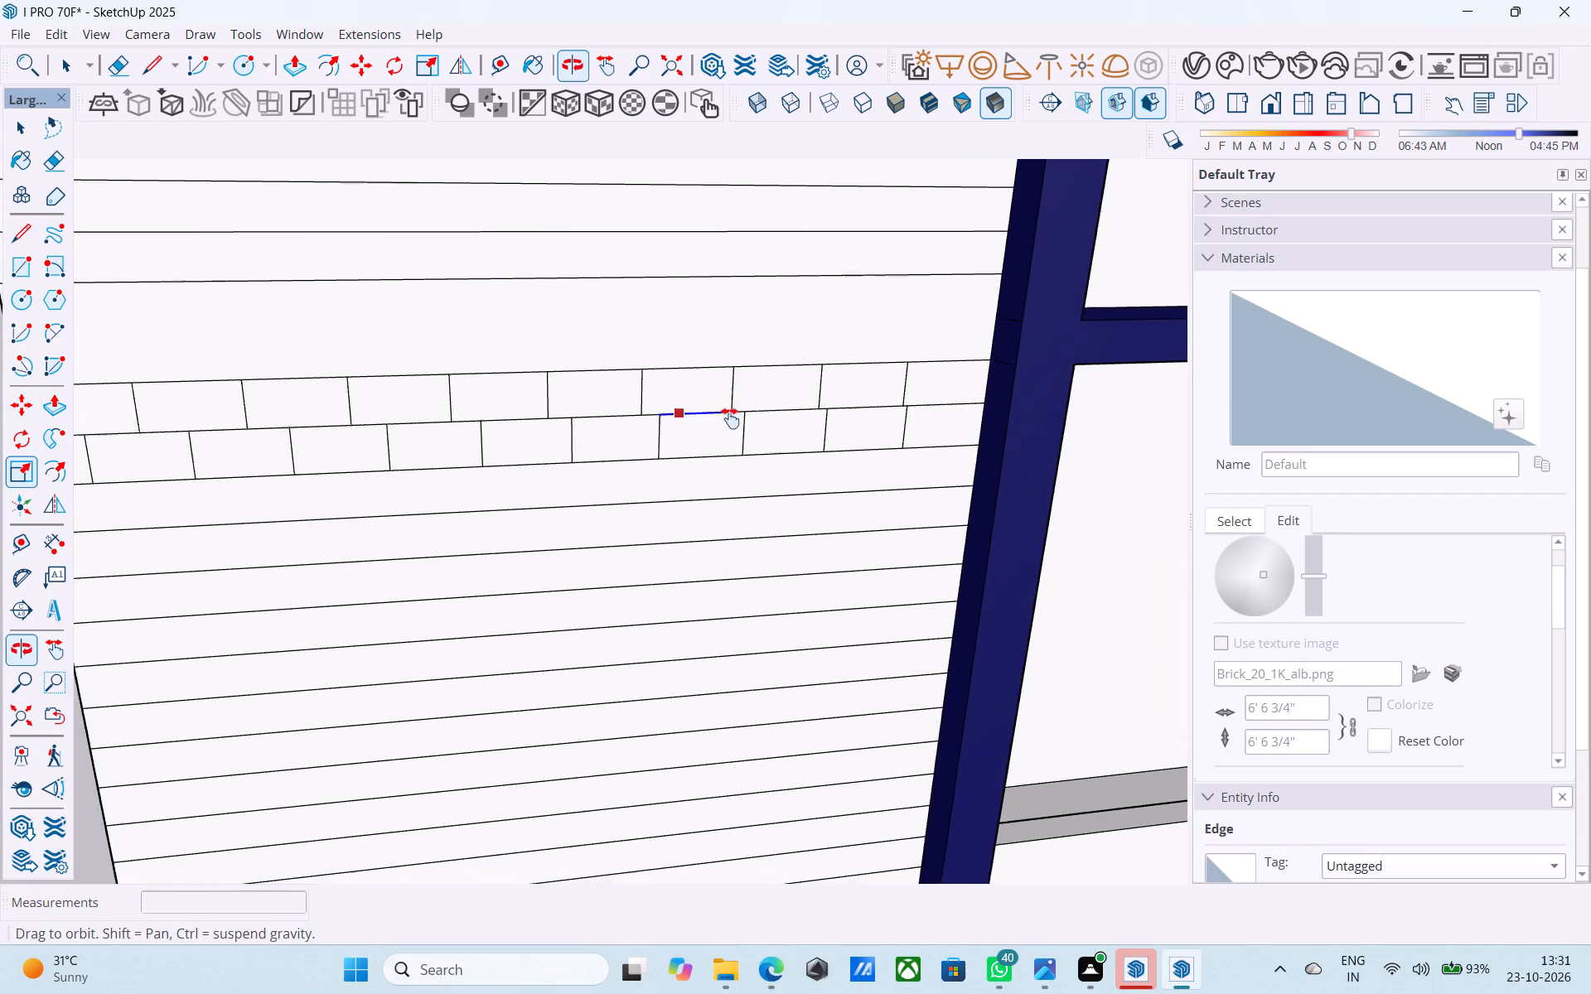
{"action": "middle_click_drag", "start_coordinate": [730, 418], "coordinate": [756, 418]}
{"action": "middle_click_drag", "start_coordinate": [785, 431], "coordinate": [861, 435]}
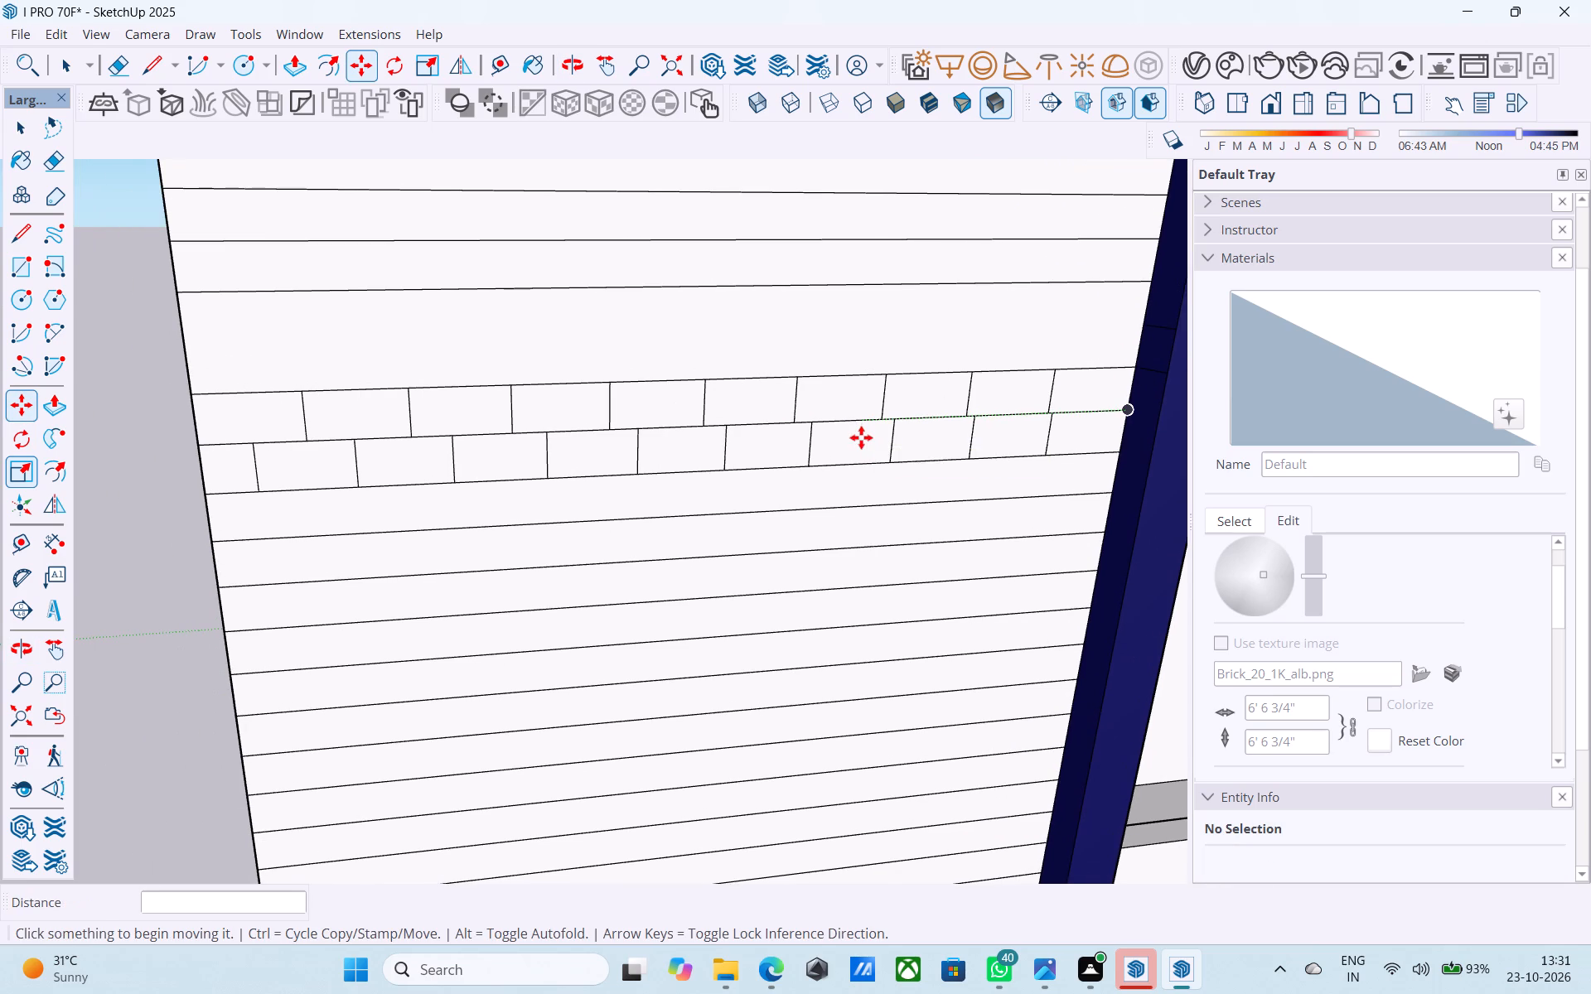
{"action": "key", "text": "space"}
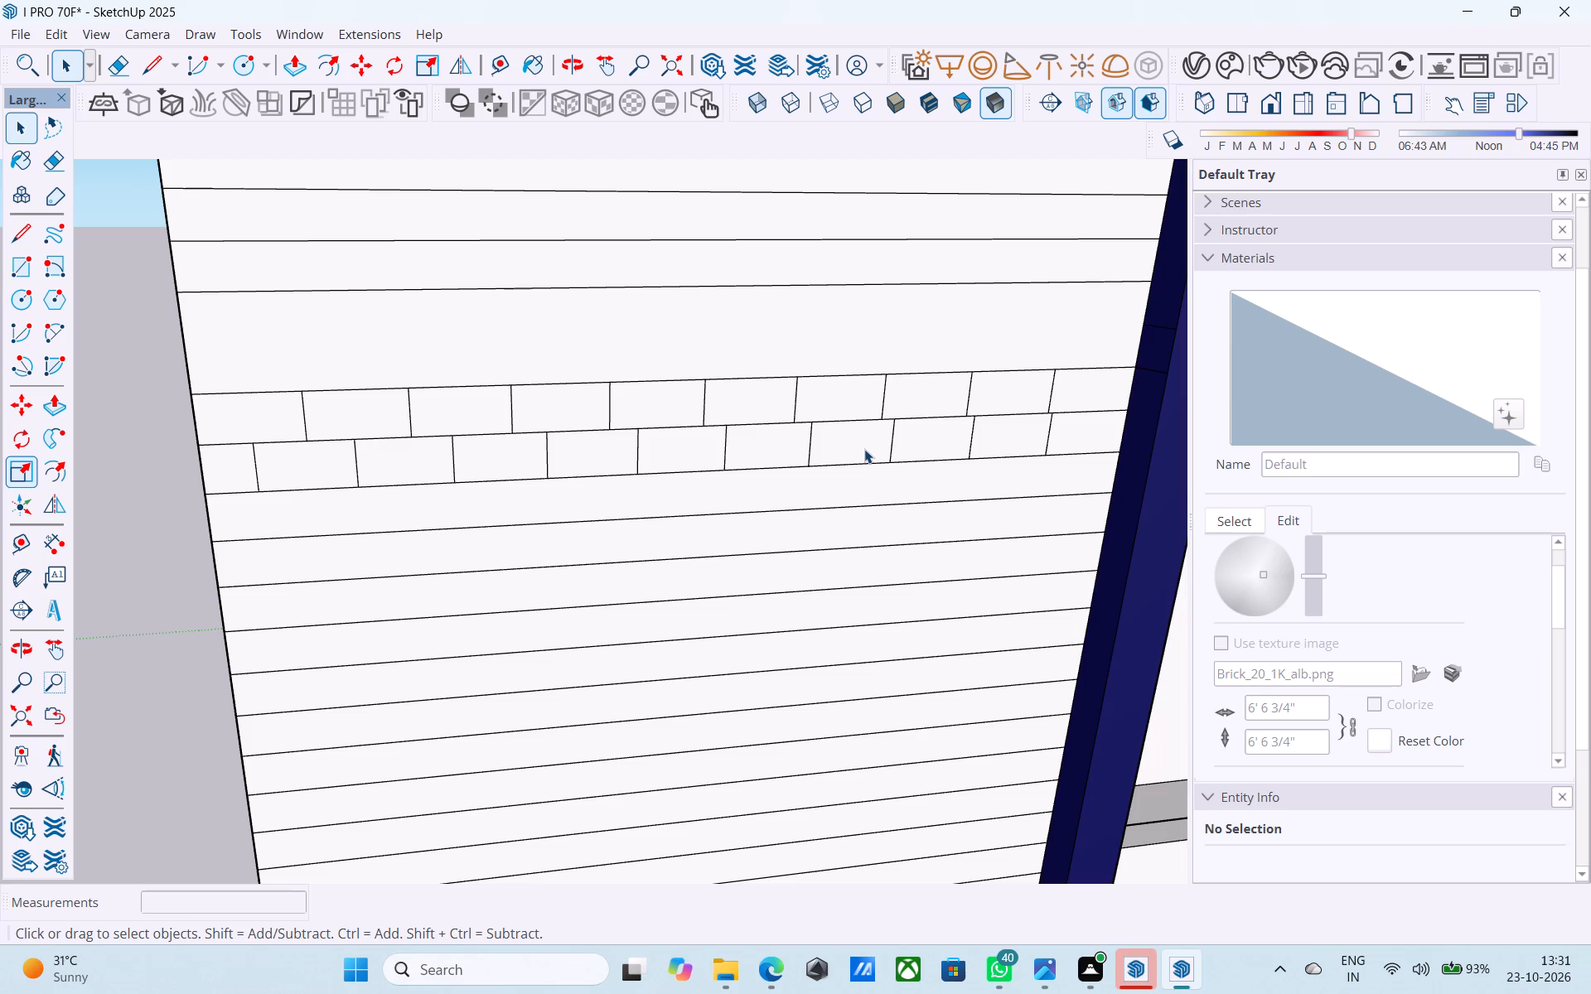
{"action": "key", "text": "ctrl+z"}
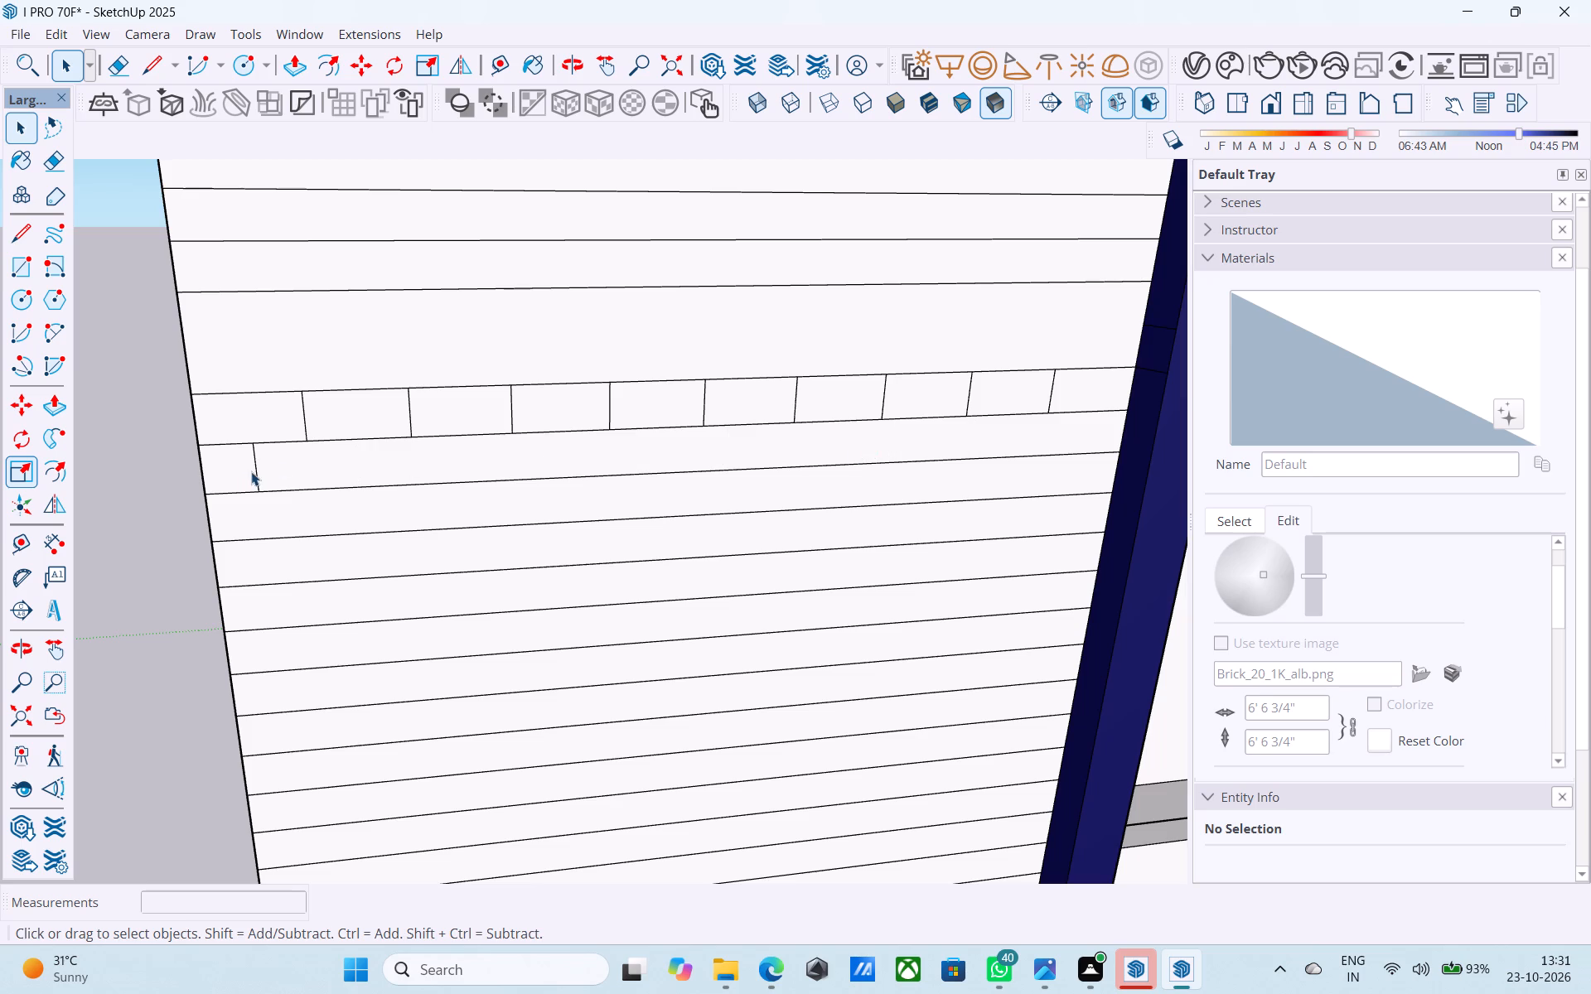
Copy the second course's joint line across to the blue frame, trying 9 divisions and settling on 8 equal parts.
{"action": "left_click", "coordinate": [254, 473]}
{"action": "key", "text": "m"}
{"action": "left_click", "coordinate": [250, 447]}
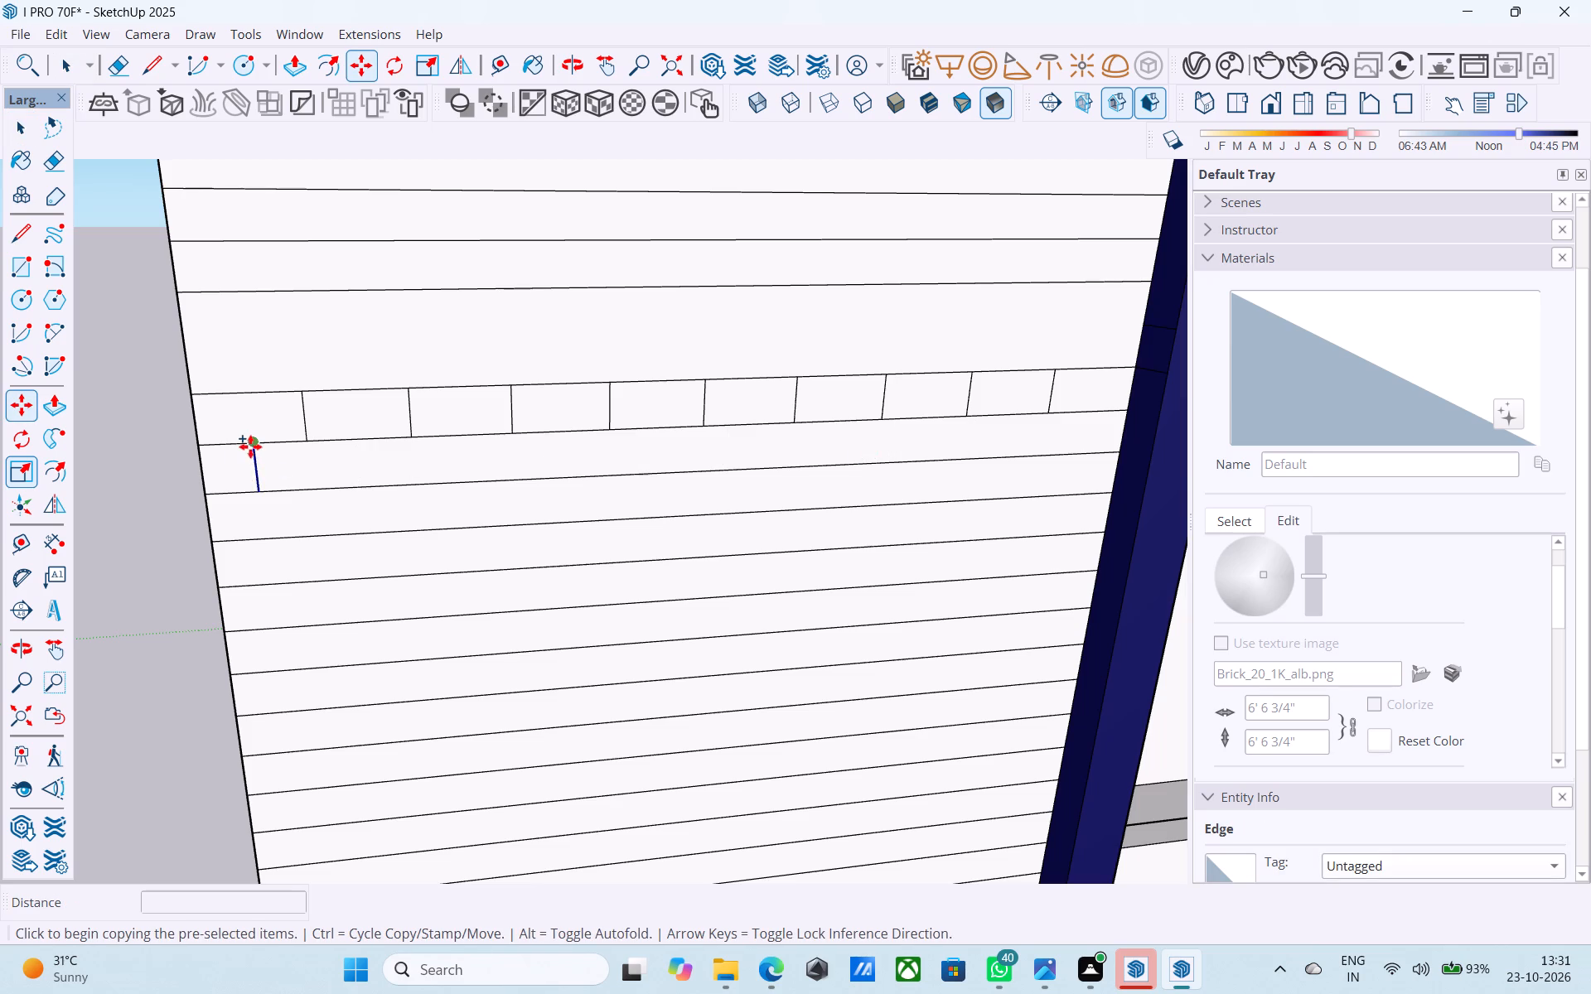
{"action": "middle_click_drag", "start_coordinate": [598, 466], "coordinate": [856, 443], "text": "shift"}
{"action": "scroll", "coordinate": [861, 432], "scroll_direction": "up", "scroll_amount": 7}
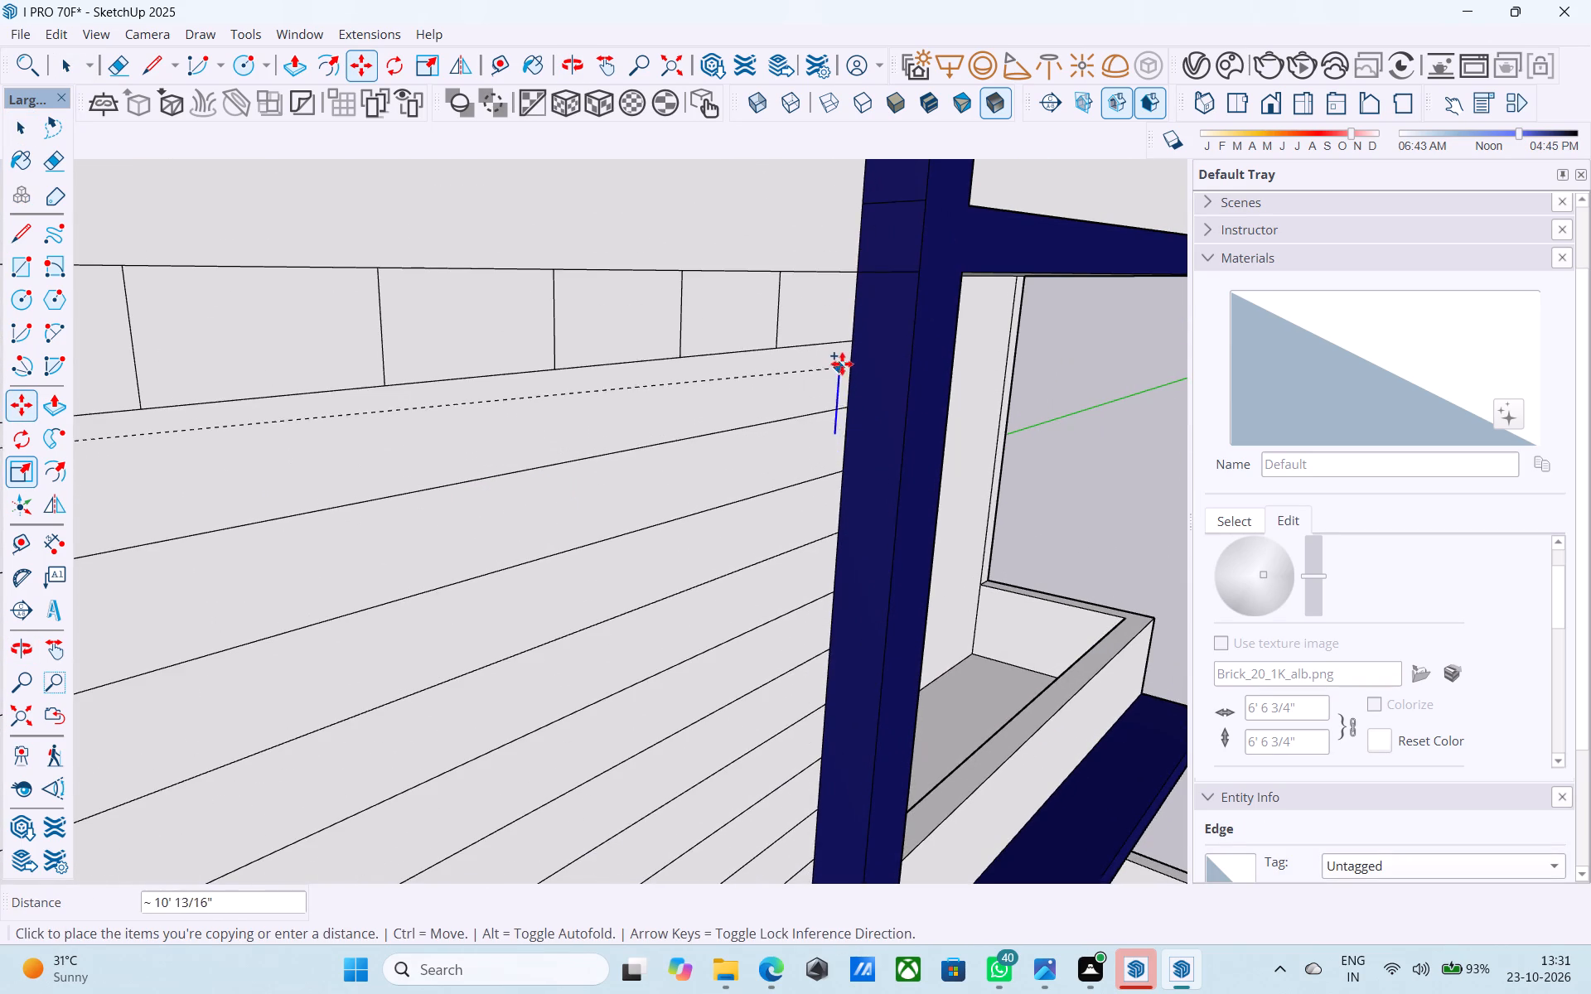
{"action": "left_click", "coordinate": [852, 346]}
{"action": "type", "text": "/9"}
{"action": "key", "text": "Return"}
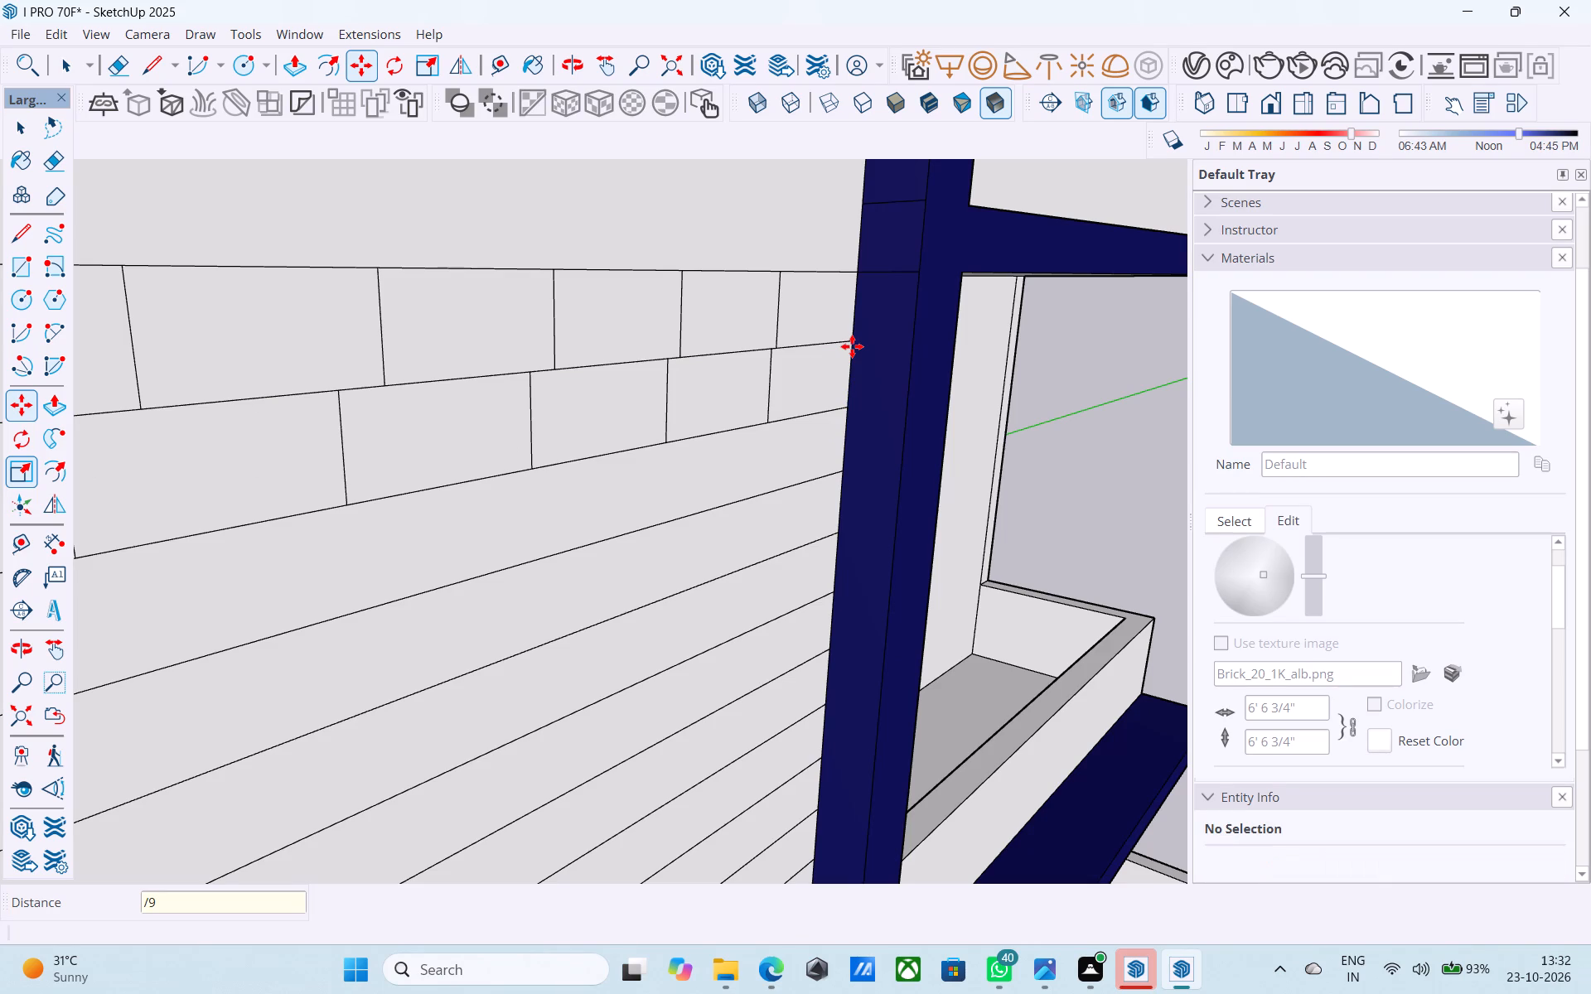
{"action": "type", "text": "/8"}
{"action": "key", "text": "Return"}
Select all brick faces in the top two courses of the lower panel and copy them directly below as the next two courses.
{"action": "scroll", "coordinate": [858, 356], "scroll_direction": "down", "scroll_amount": 3}
{"action": "middle_click_drag", "start_coordinate": [876, 403], "coordinate": [785, 413]}
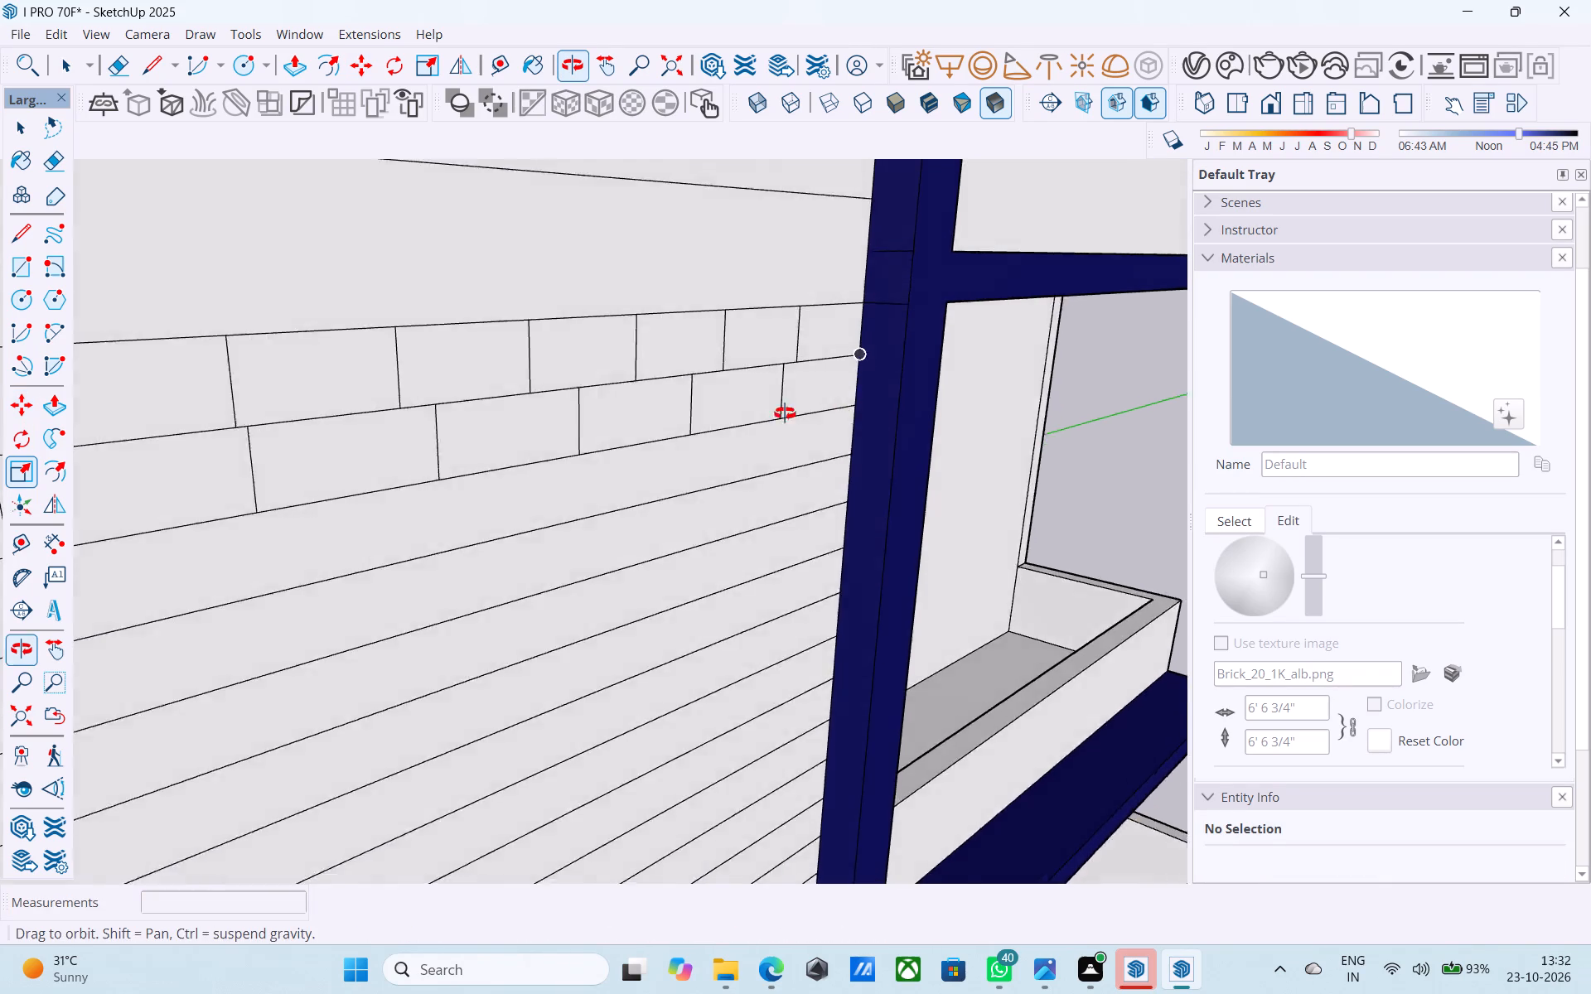
{"action": "middle_click_drag", "start_coordinate": [785, 413], "coordinate": [655, 417]}
{"action": "scroll", "coordinate": [651, 417], "scroll_direction": "down", "scroll_amount": 4}
{"action": "scroll", "coordinate": [508, 454], "scroll_direction": "down", "scroll_amount": 3}
{"action": "middle_click_drag", "start_coordinate": [508, 454], "coordinate": [790, 430]}
{"action": "key", "text": "space"}
{"action": "scroll", "coordinate": [510, 433], "scroll_direction": "up", "scroll_amount": 4}
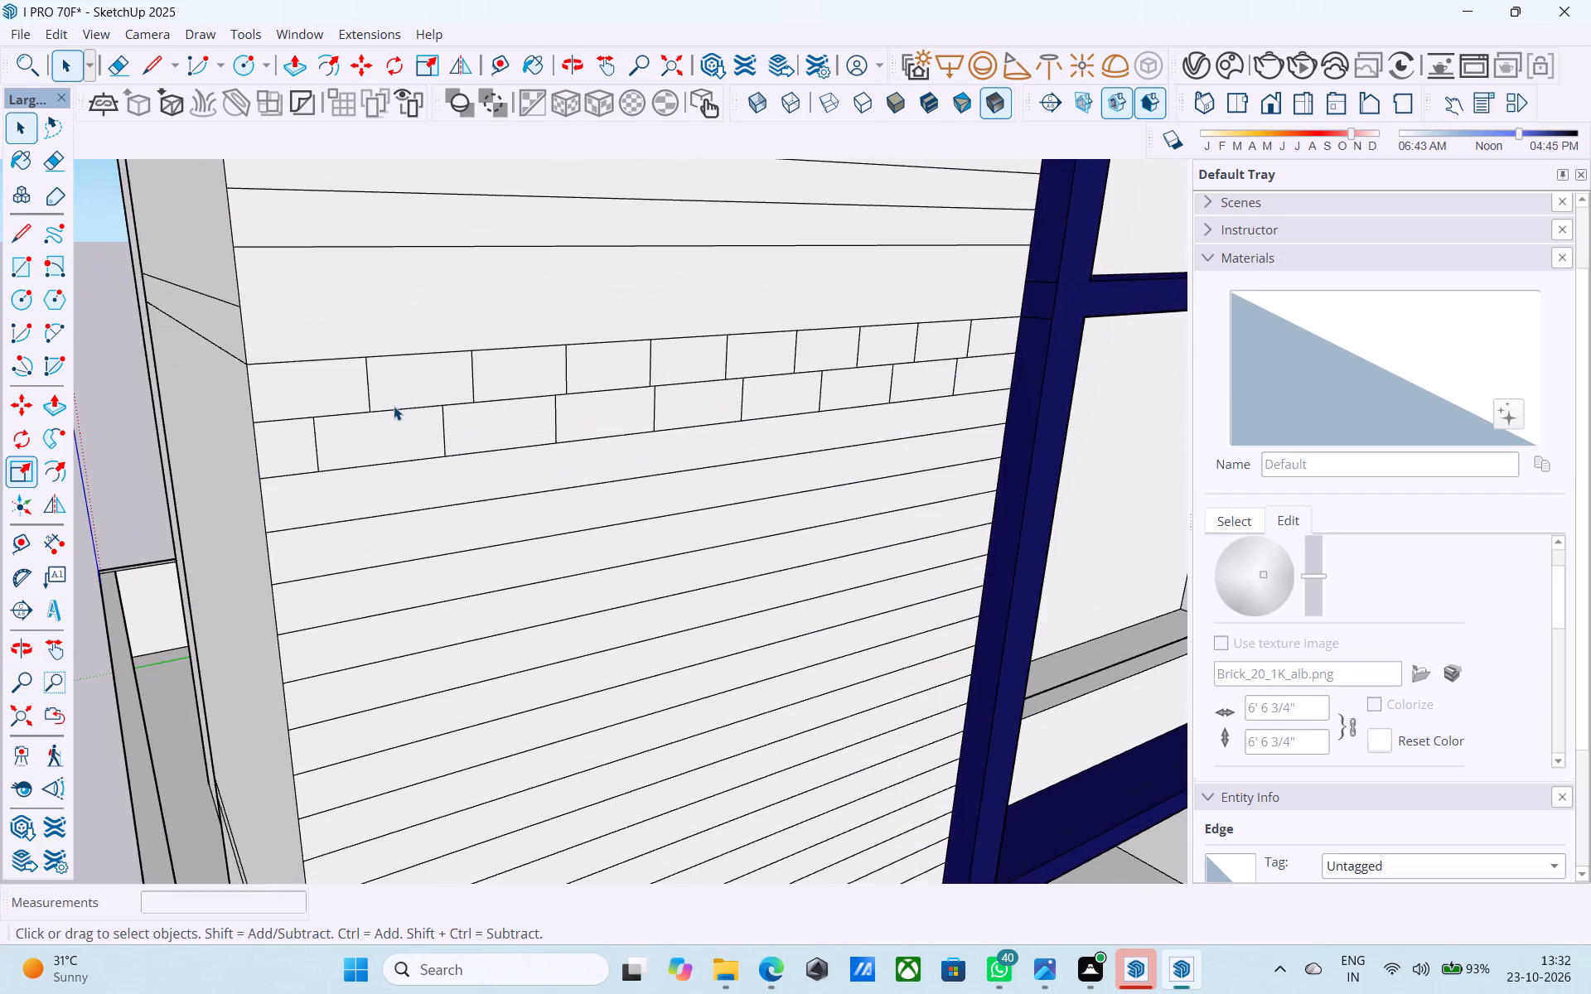
{"action": "middle_click_drag", "start_coordinate": [389, 404], "coordinate": [556, 419]}
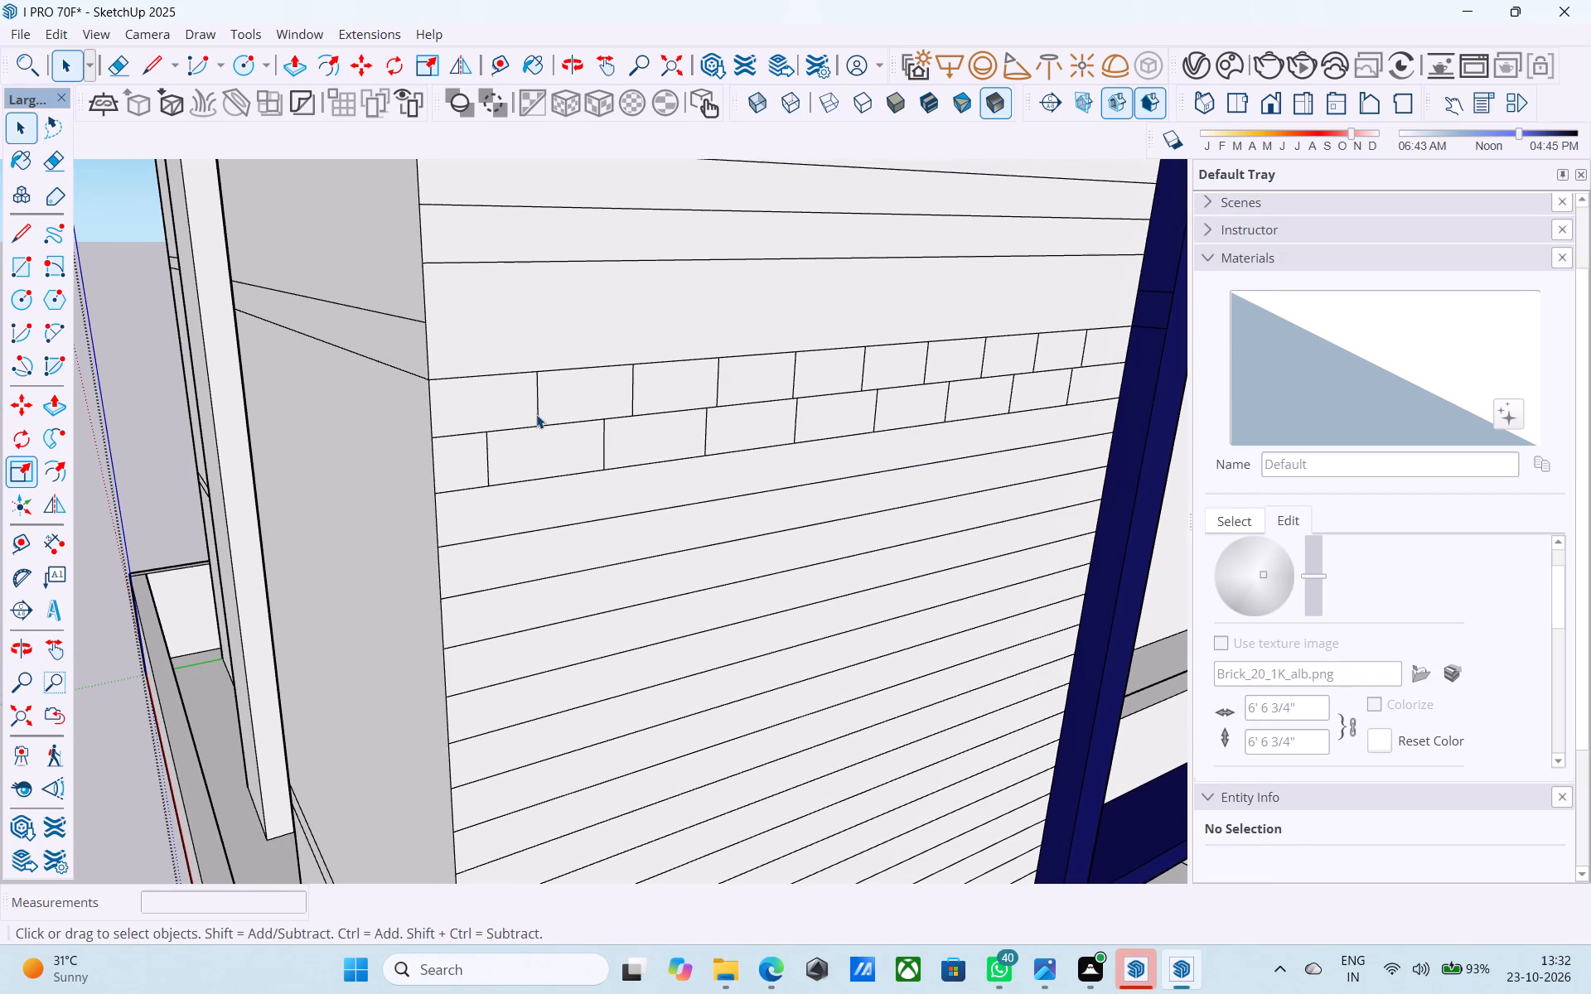
{"action": "left_click", "coordinate": [530, 408]}
{"action": "left_click", "coordinate": [552, 399], "text": "shift"}
{"action": "left_click", "coordinate": [700, 398], "text": "shift"}
{"action": "left_click", "coordinate": [583, 453], "text": "shift"}
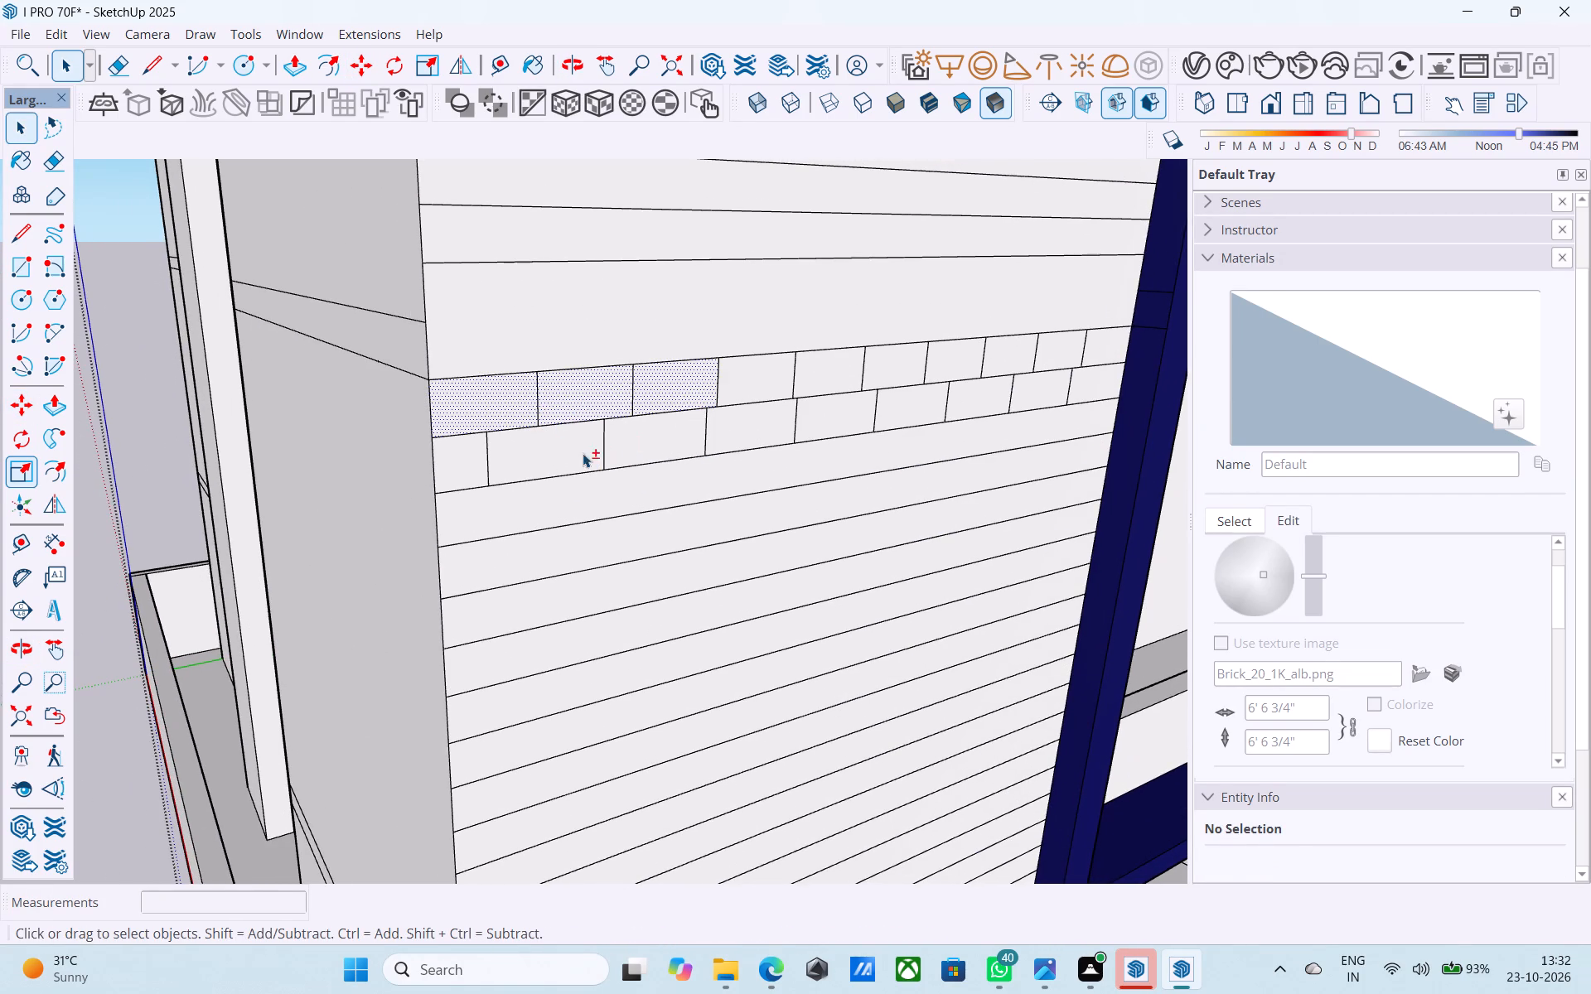
{"action": "left_click", "coordinate": [457, 462], "text": "shift"}
{"action": "left_click", "coordinate": [636, 446], "text": "shift"}
{"action": "left_click", "coordinate": [785, 381], "text": "shift"}
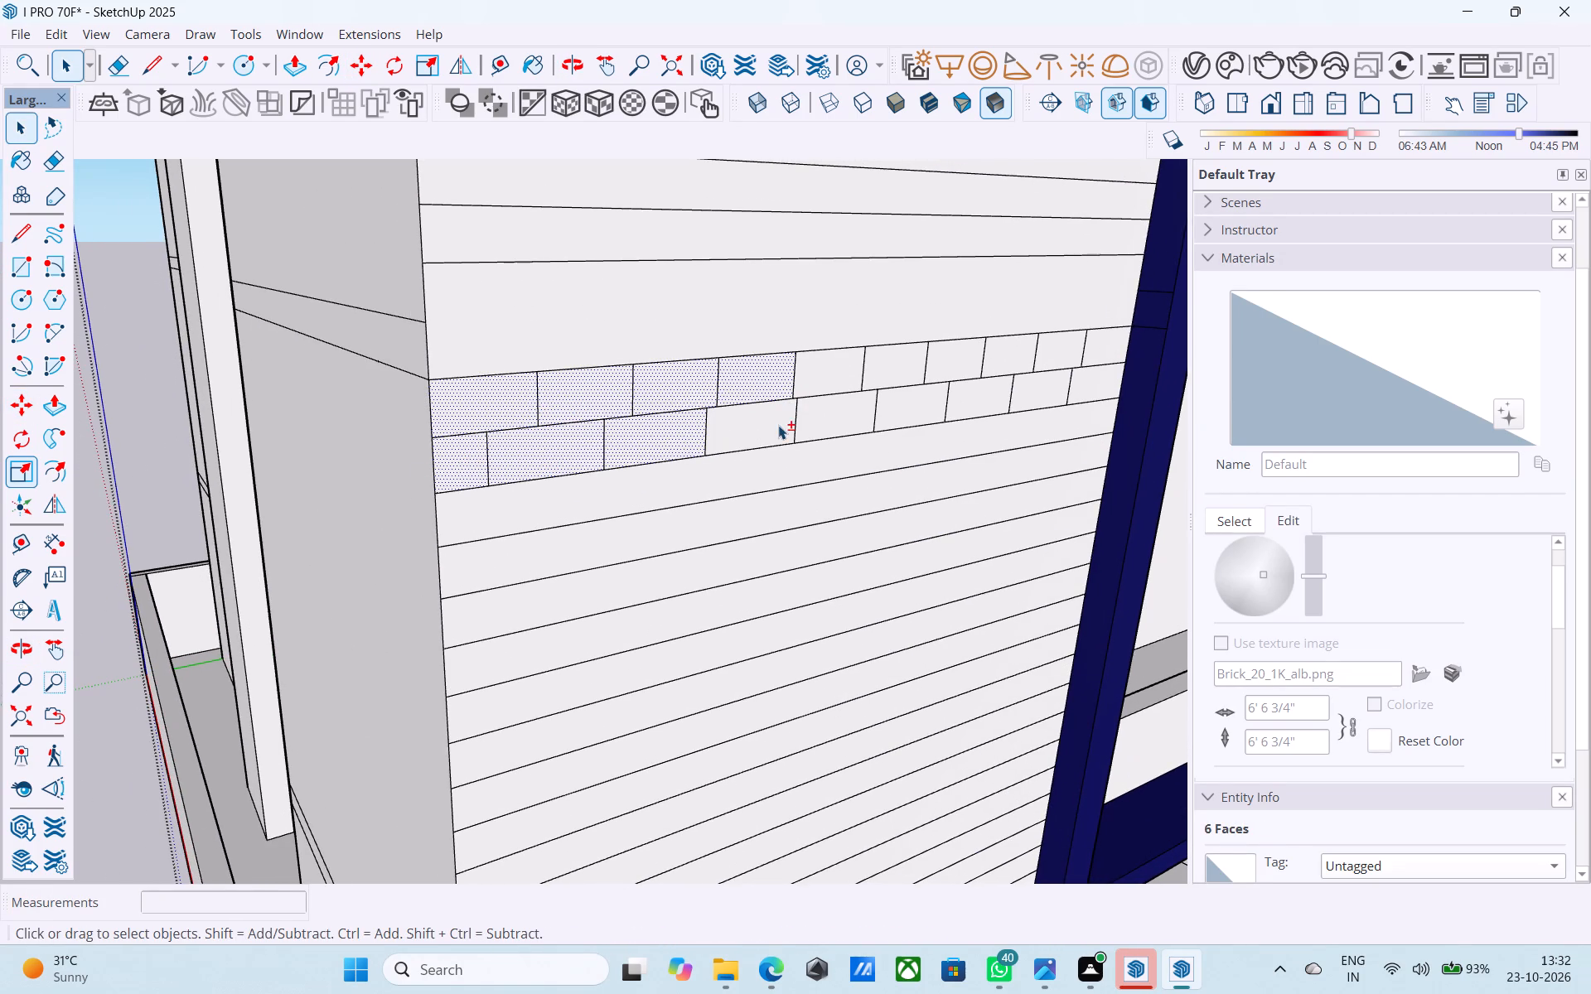
{"action": "left_click", "coordinate": [778, 425], "text": "shift"}
{"action": "left_click", "coordinate": [808, 421], "text": "shift"}
{"action": "left_click", "coordinate": [814, 379], "text": "shift"}
{"action": "left_click", "coordinate": [905, 355], "text": "shift"}
{"action": "left_click", "coordinate": [918, 397], "text": "shift"}
{"action": "left_click", "coordinate": [953, 363], "text": "shift"}
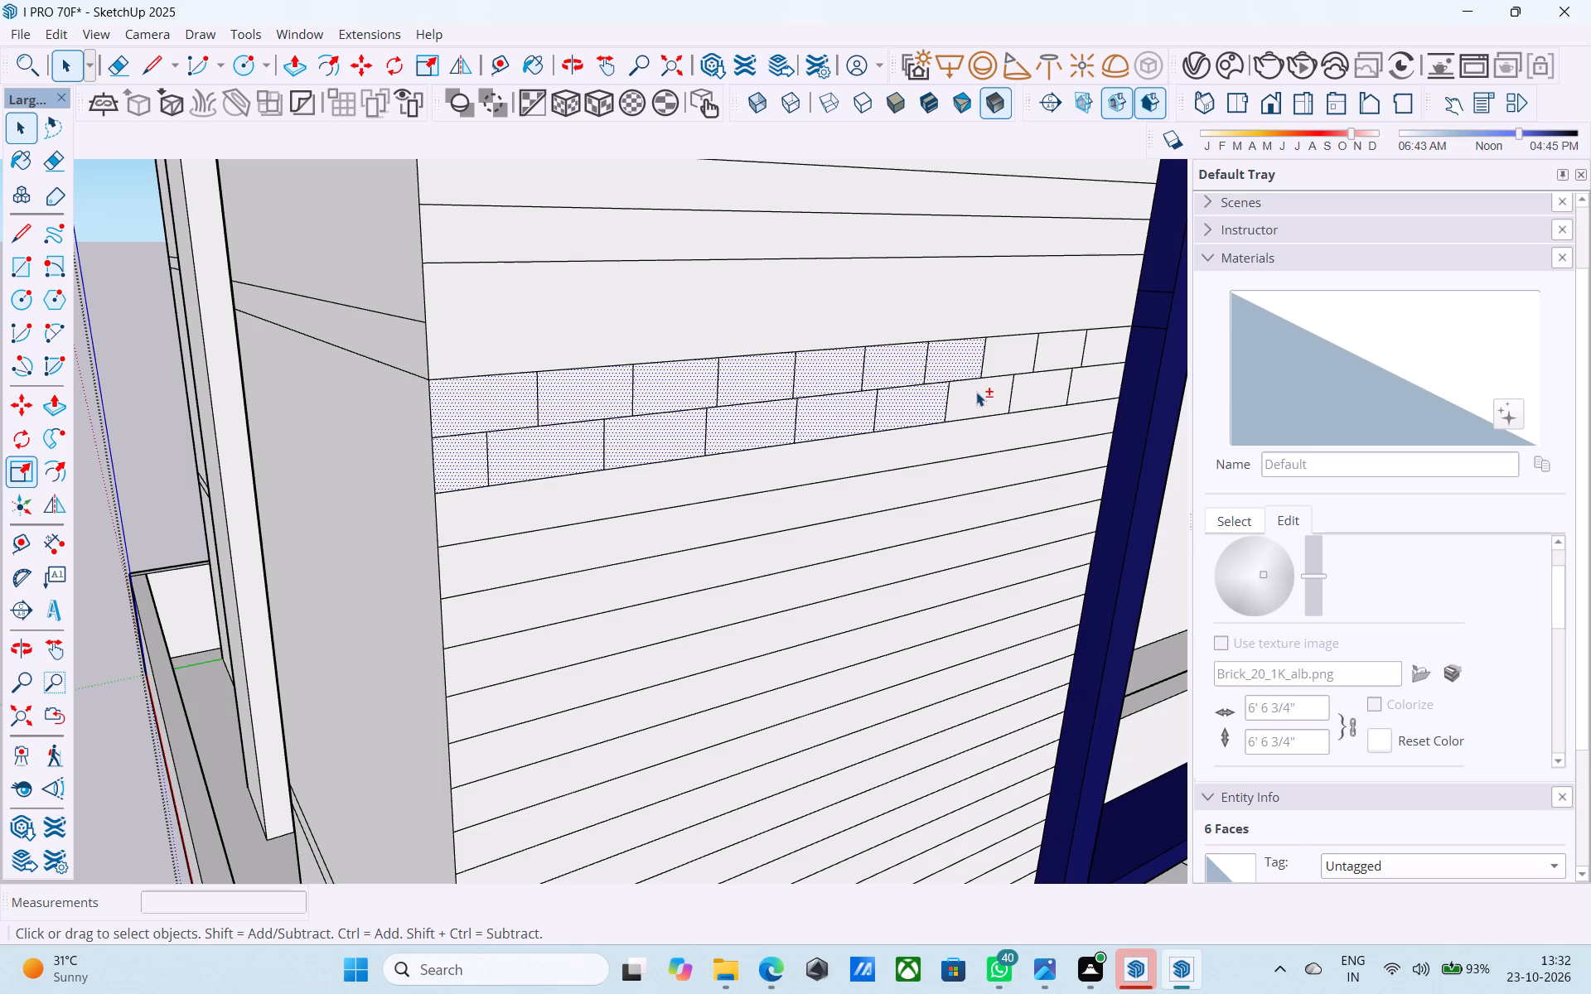
{"action": "left_click", "coordinate": [976, 392], "text": "shift"}
{"action": "left_click", "coordinate": [1019, 353], "text": "shift"}
{"action": "left_click", "coordinate": [1039, 380], "text": "shift"}
{"action": "left_click", "coordinate": [1053, 355], "text": "shift"}
{"action": "left_click", "coordinate": [1111, 341], "text": "shift"}
{"action": "left_click", "coordinate": [1103, 375], "text": "shift"}
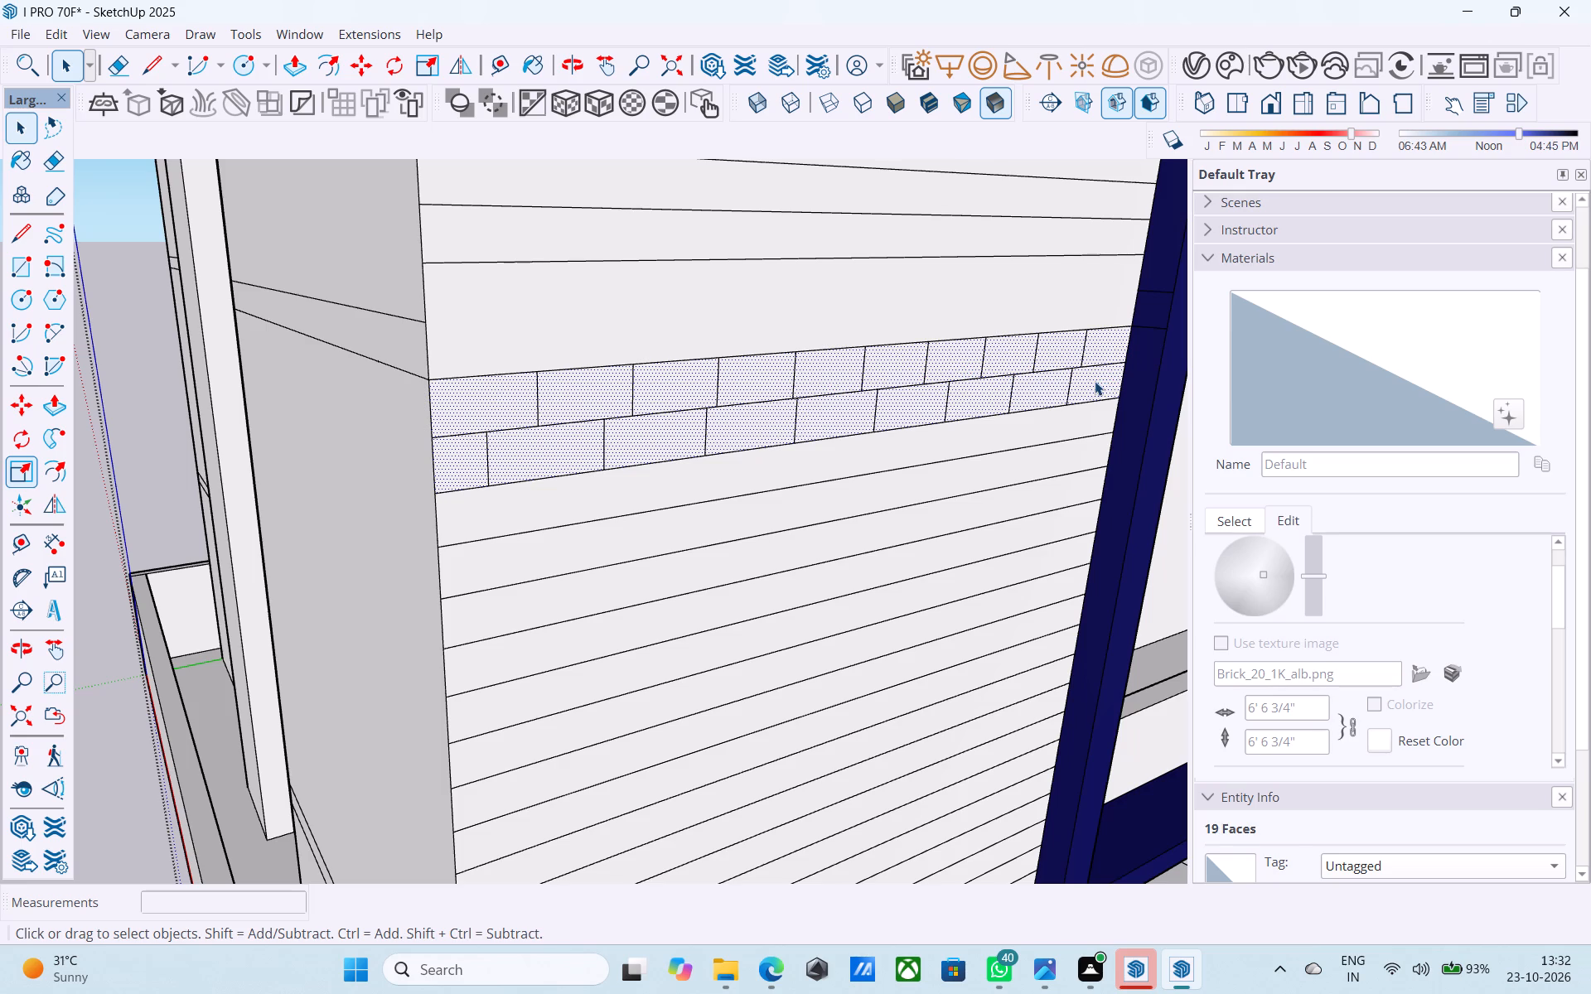
{"action": "key", "text": "m"}
{"action": "middle_click_drag", "start_coordinate": [898, 440], "coordinate": [1092, 377], "text": "shift"}
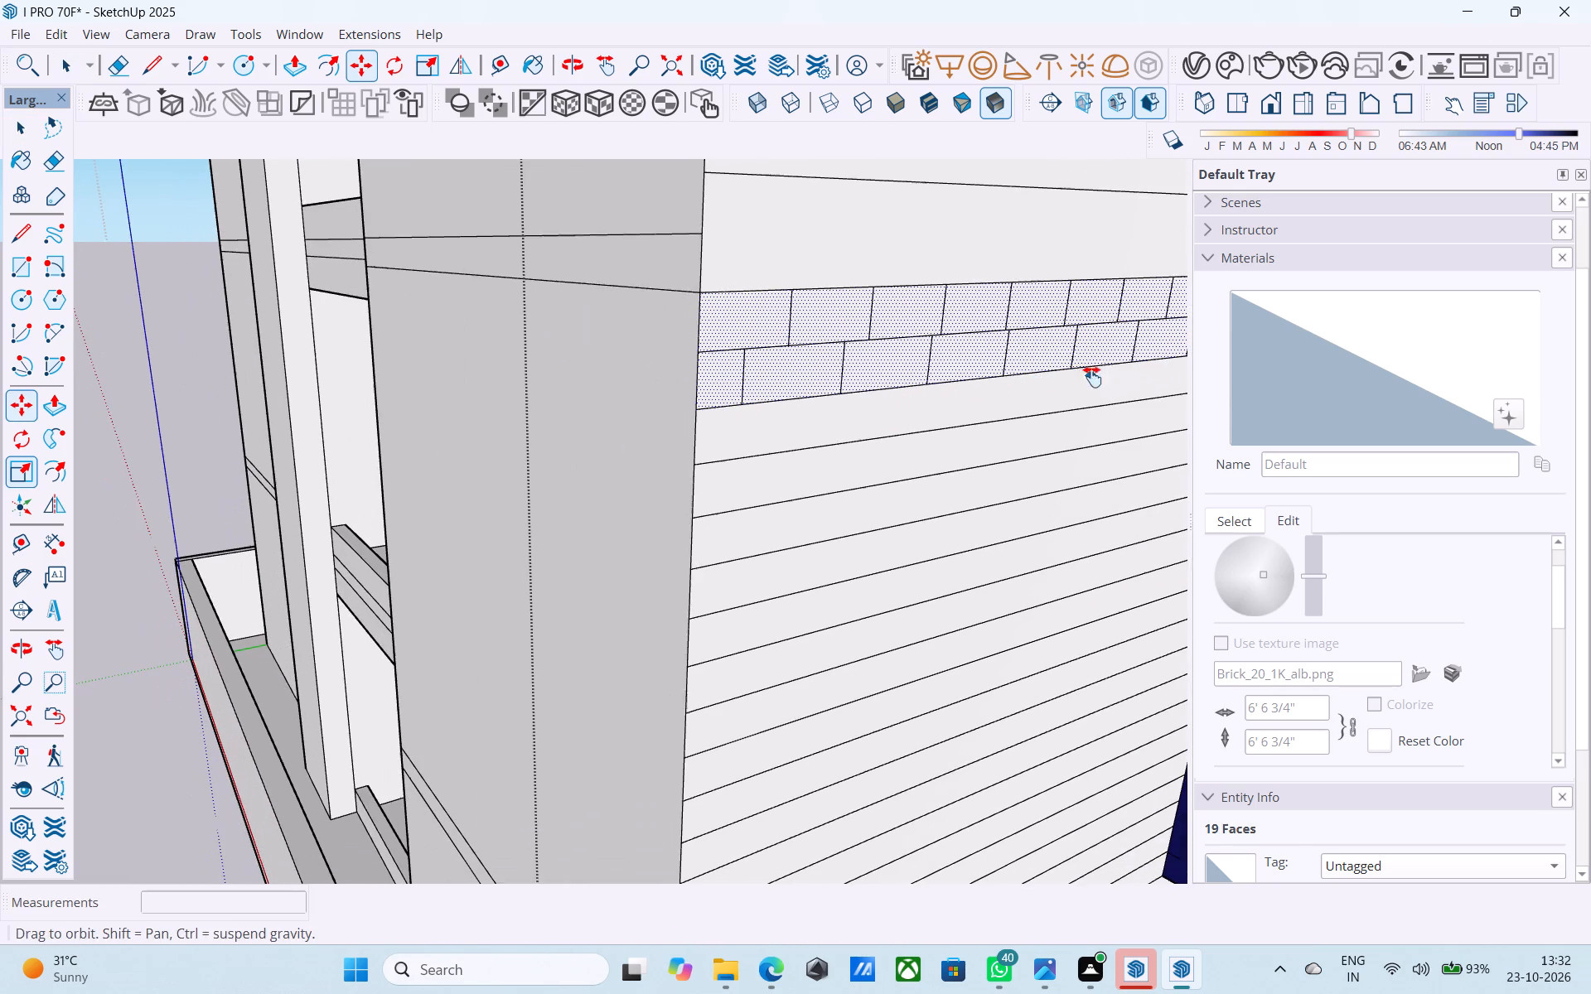
{"action": "middle_click_drag", "start_coordinate": [1092, 377], "coordinate": [1093, 377], "text": "shift"}
{"action": "left_click", "coordinate": [704, 292]}
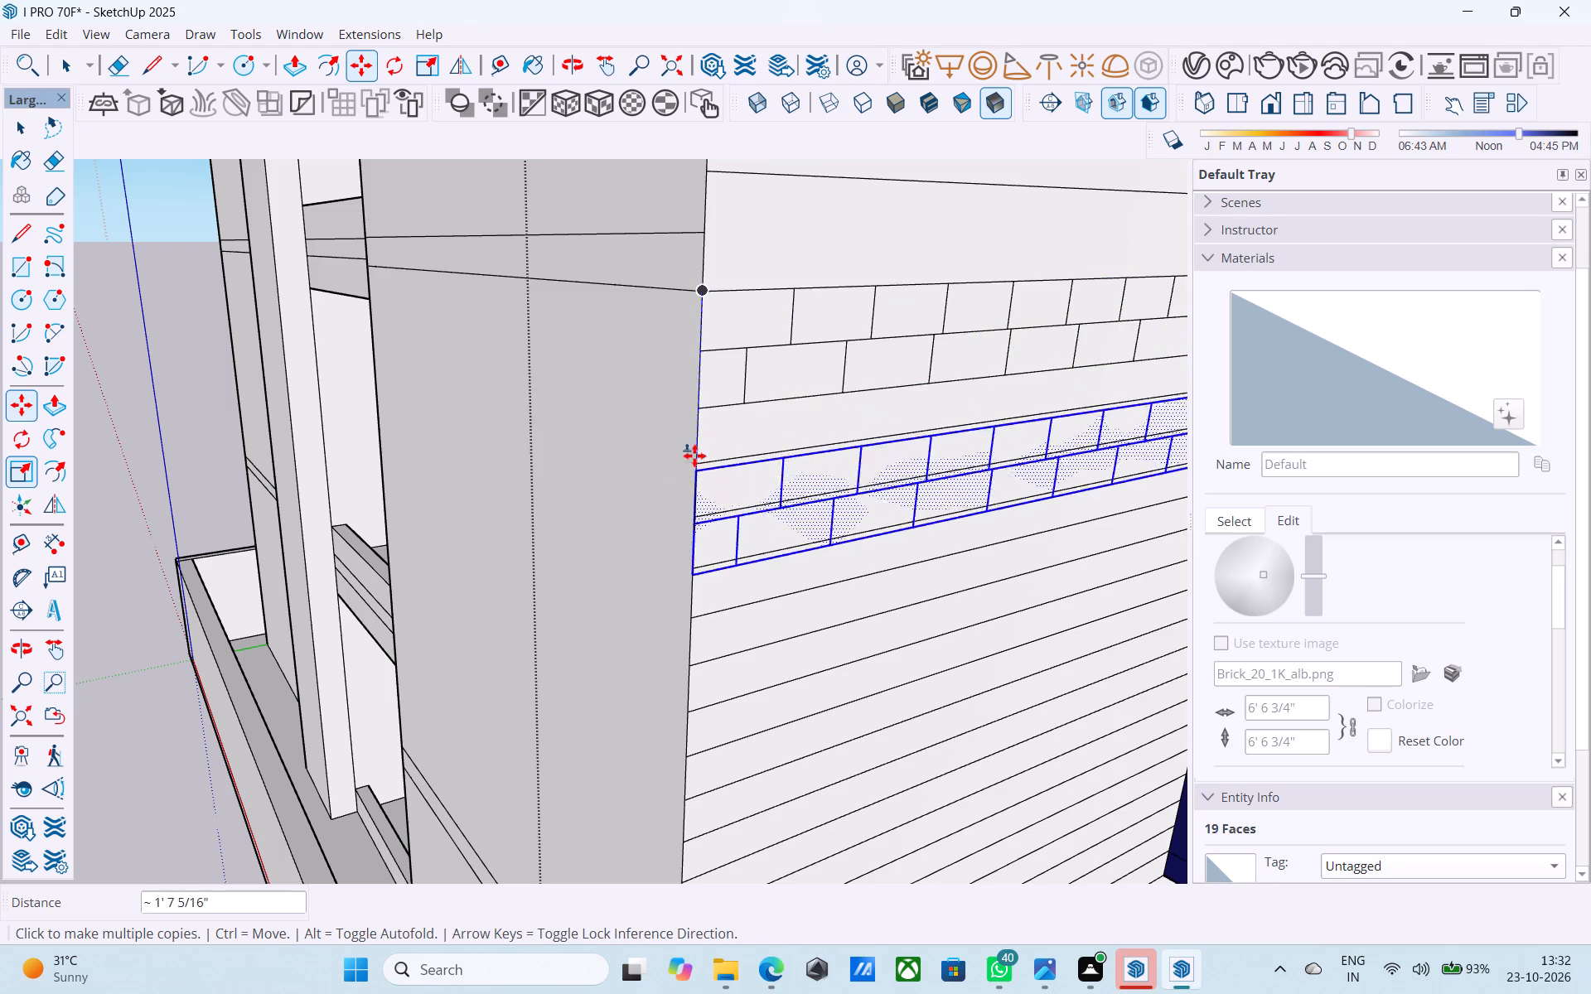
{"action": "left_click", "coordinate": [708, 413]}
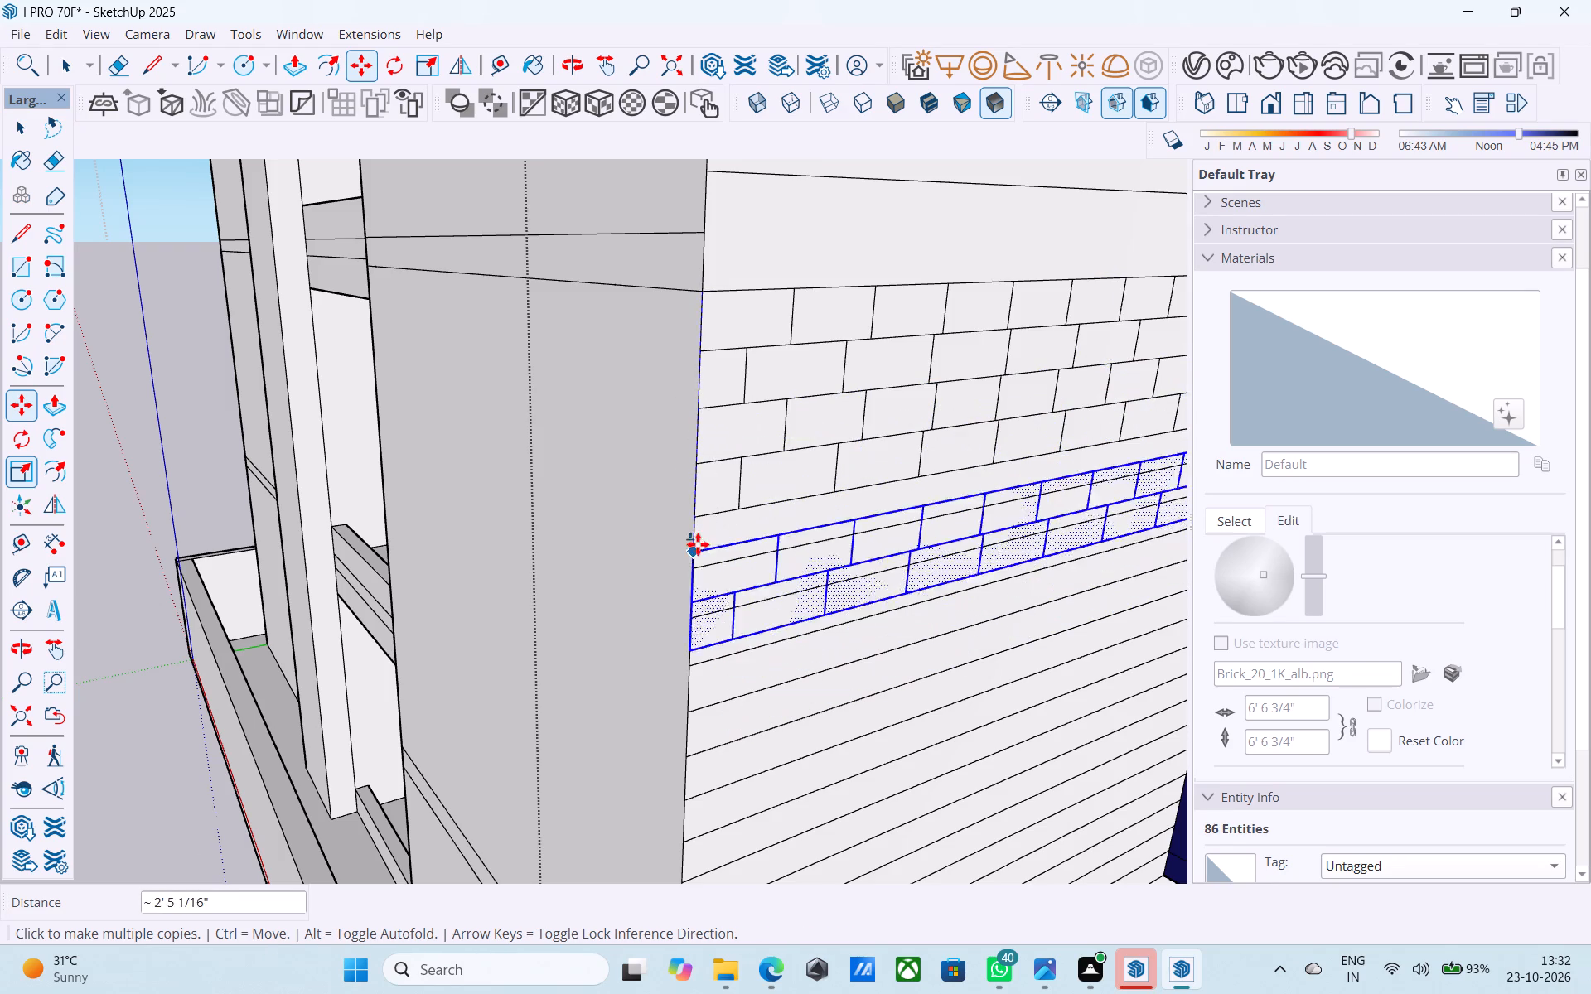
Place four more copies of the two-course brick band down the tower's lower panel, each directly beneath the previous one.
{"action": "left_click", "coordinate": [694, 525]}
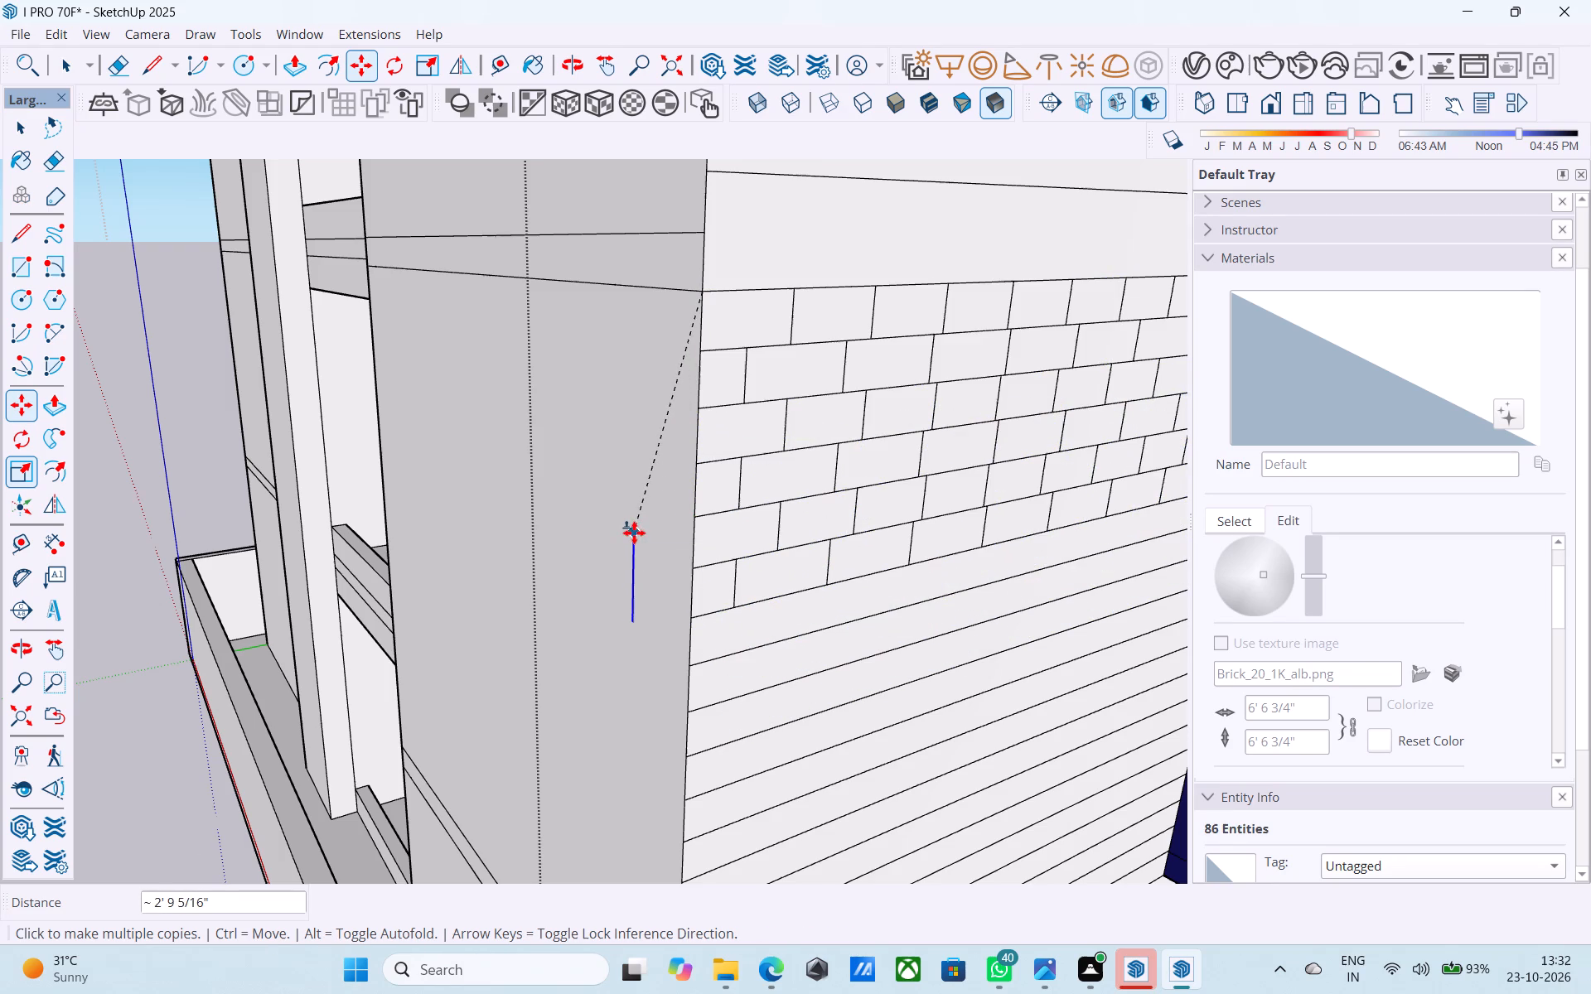
{"action": "scroll", "coordinate": [536, 482], "scroll_direction": "down", "scroll_amount": 7}
{"action": "scroll", "coordinate": [595, 615], "scroll_direction": "up", "scroll_amount": 9}
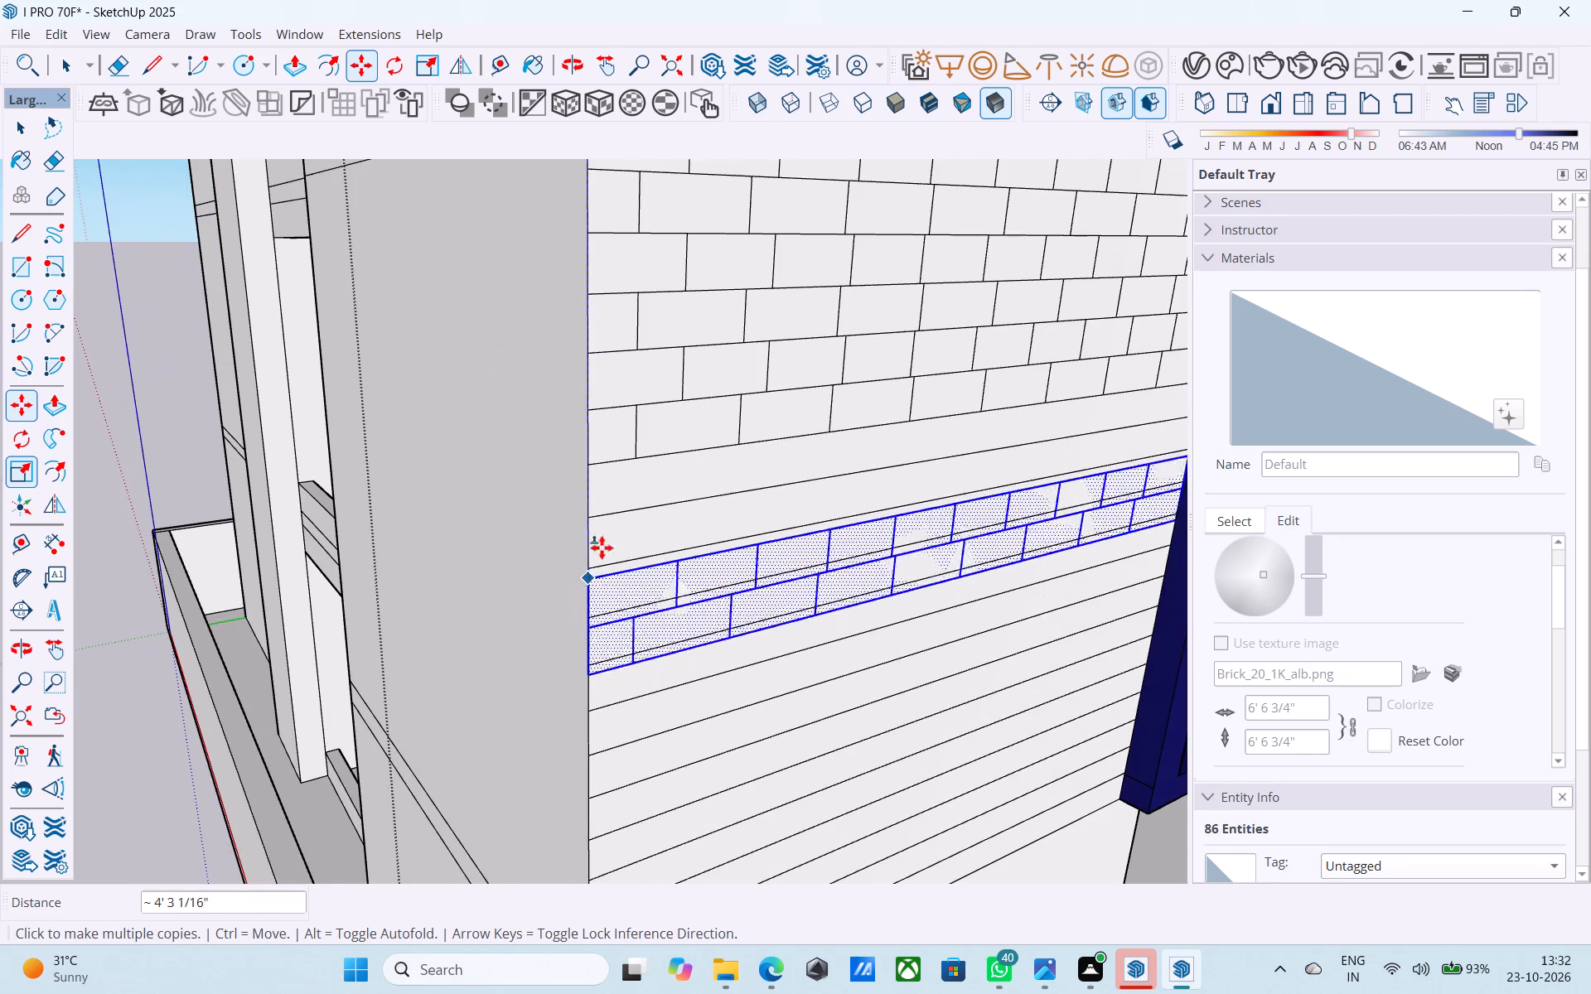
{"action": "left_click", "coordinate": [600, 468]}
{"action": "scroll", "coordinate": [588, 401], "scroll_direction": "down", "scroll_amount": 2}
{"action": "scroll", "coordinate": [579, 612], "scroll_direction": "up", "scroll_amount": 3}
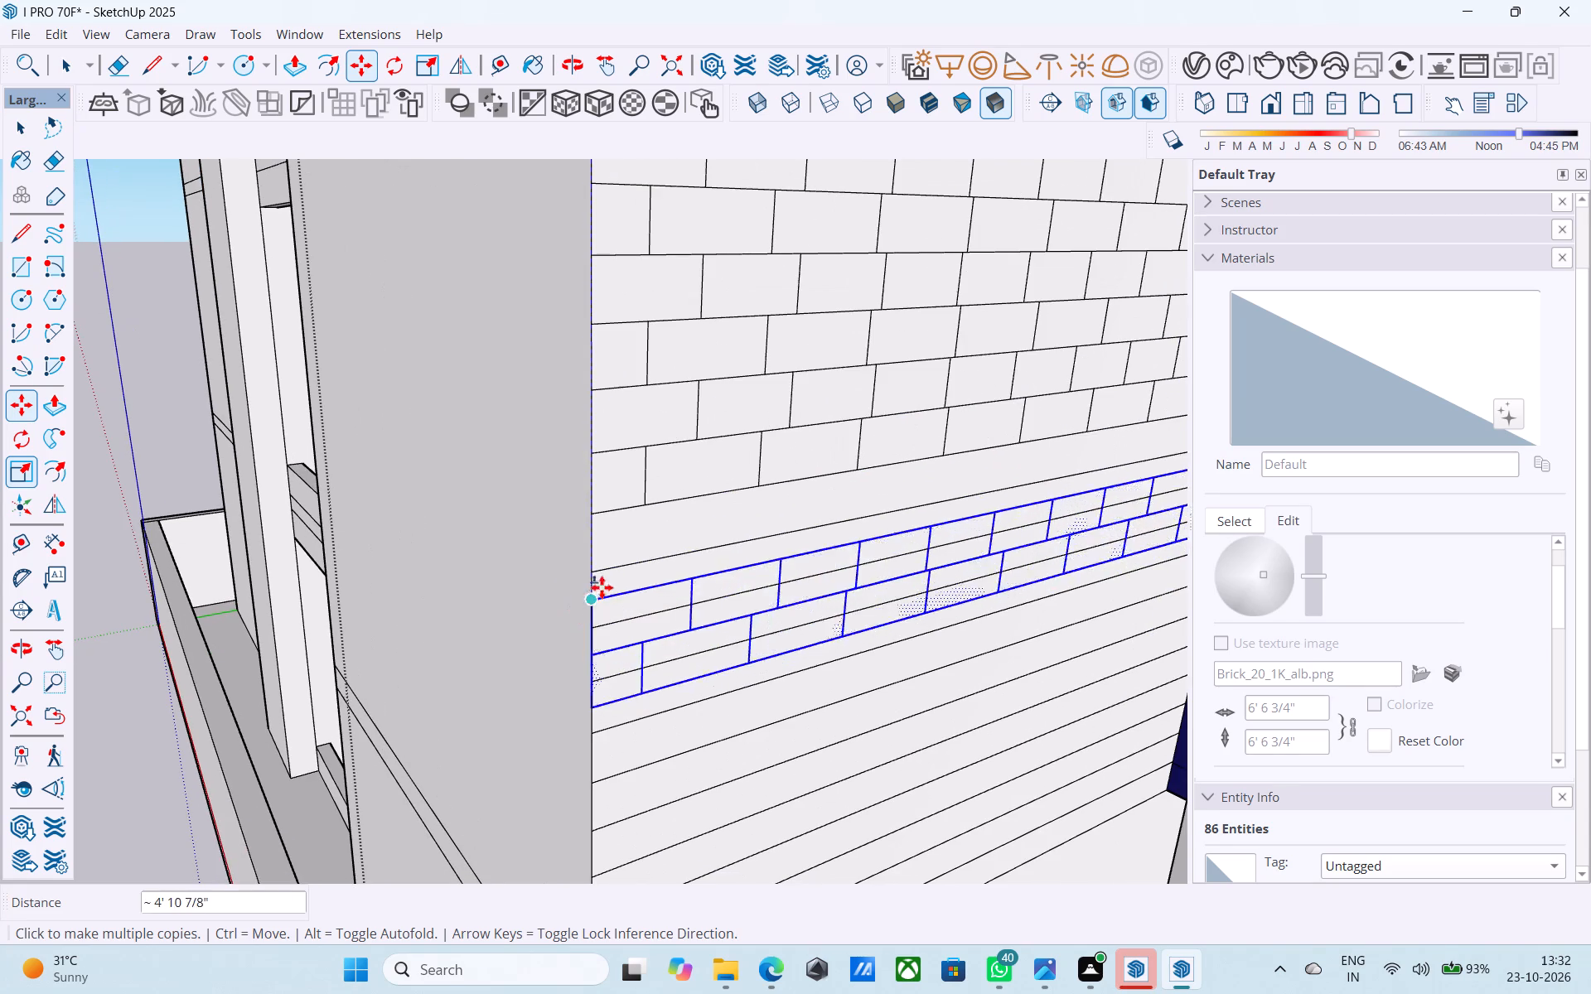
{"action": "left_click", "coordinate": [603, 518]}
{"action": "scroll", "coordinate": [556, 460], "scroll_direction": "down", "scroll_amount": 6}
{"action": "scroll", "coordinate": [584, 615], "scroll_direction": "up", "scroll_amount": 6}
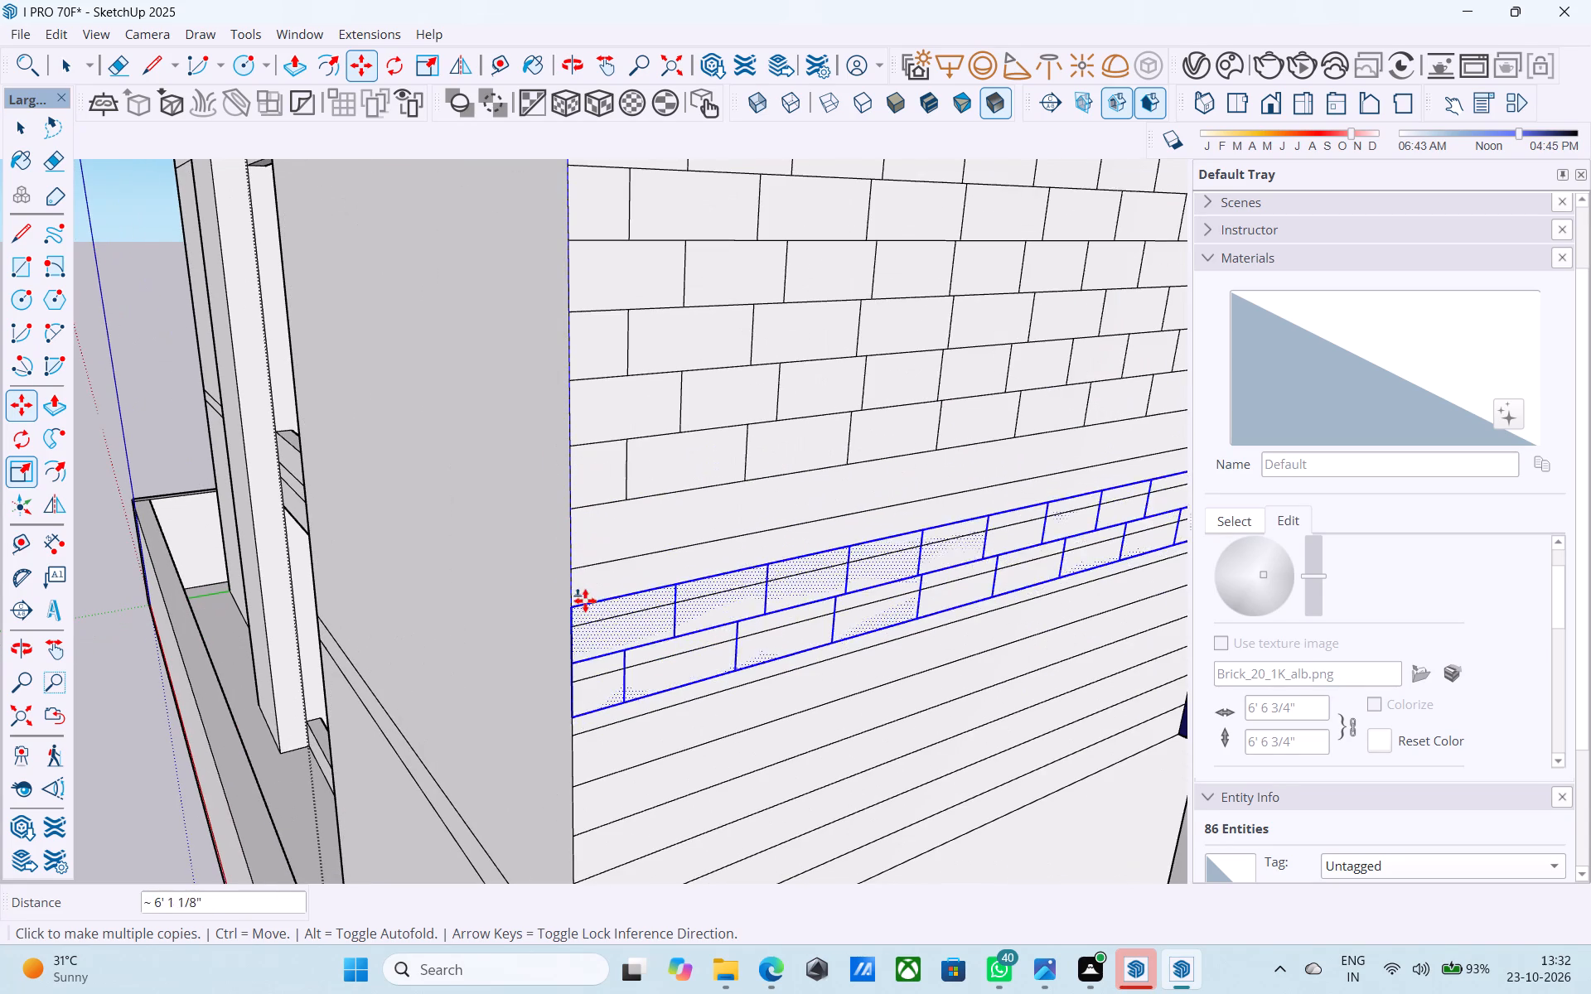
{"action": "left_click", "coordinate": [578, 507]}
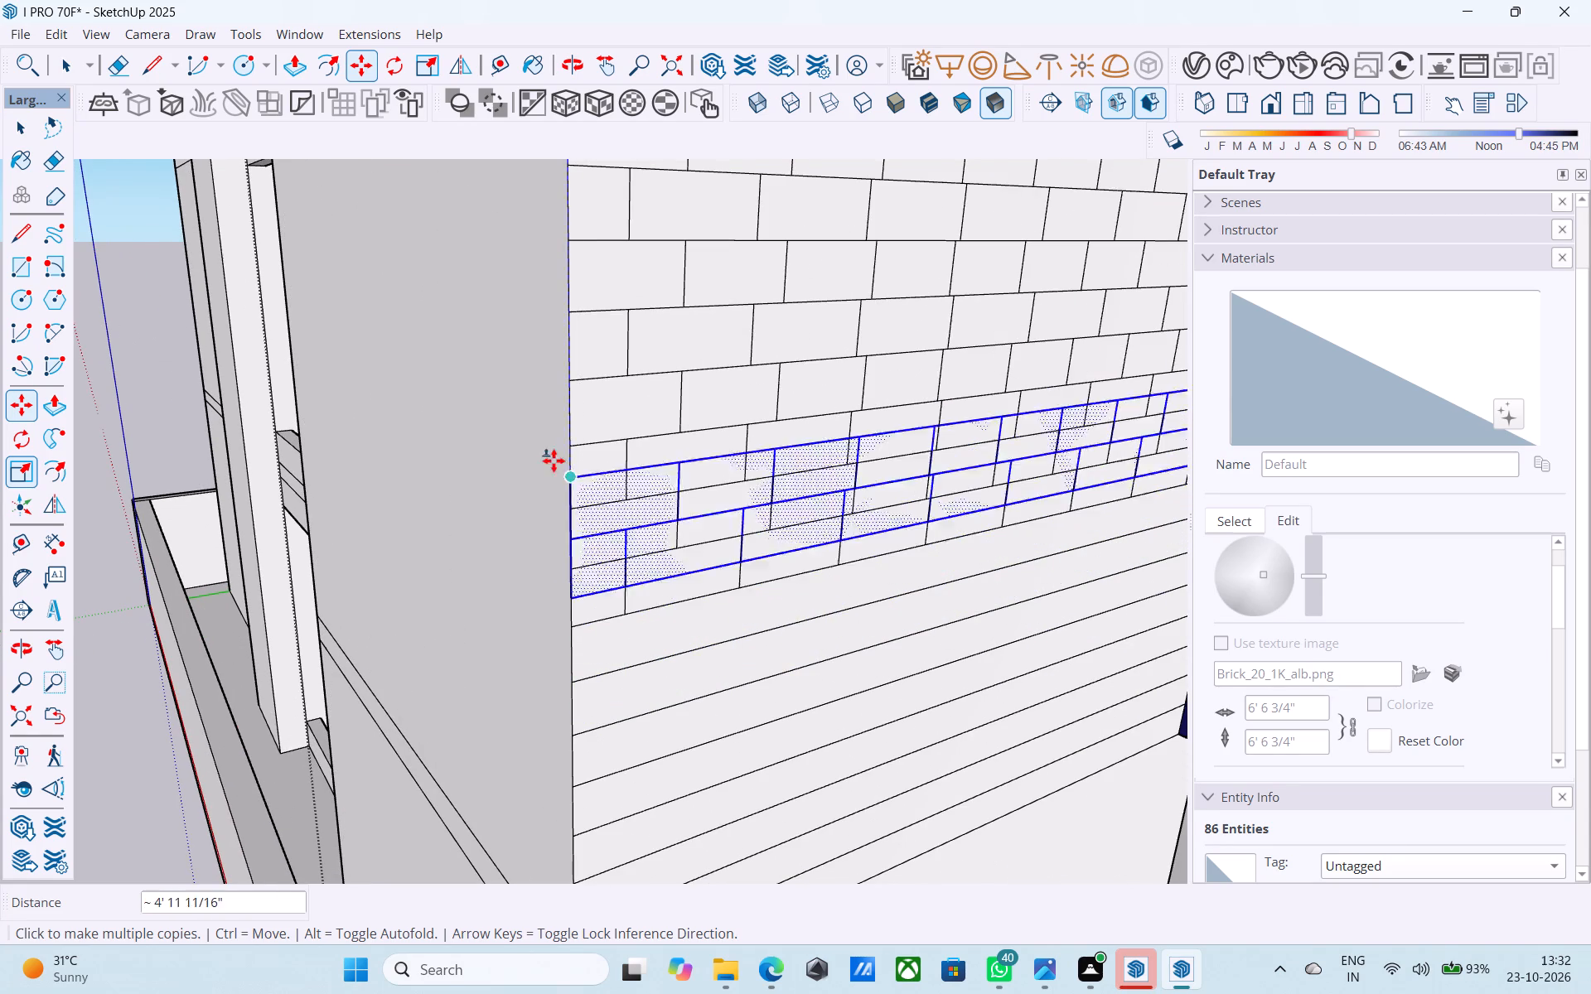
Repeat the two-course brick band four more times below the last copy, filling the lower panel to its bottom edge.
{"action": "scroll", "coordinate": [546, 452], "scroll_direction": "down", "scroll_amount": 5}
{"action": "scroll", "coordinate": [567, 603], "scroll_direction": "up", "scroll_amount": 5}
{"action": "left_click", "coordinate": [565, 544]}
{"action": "scroll", "coordinate": [553, 516], "scroll_direction": "down", "scroll_amount": 5}
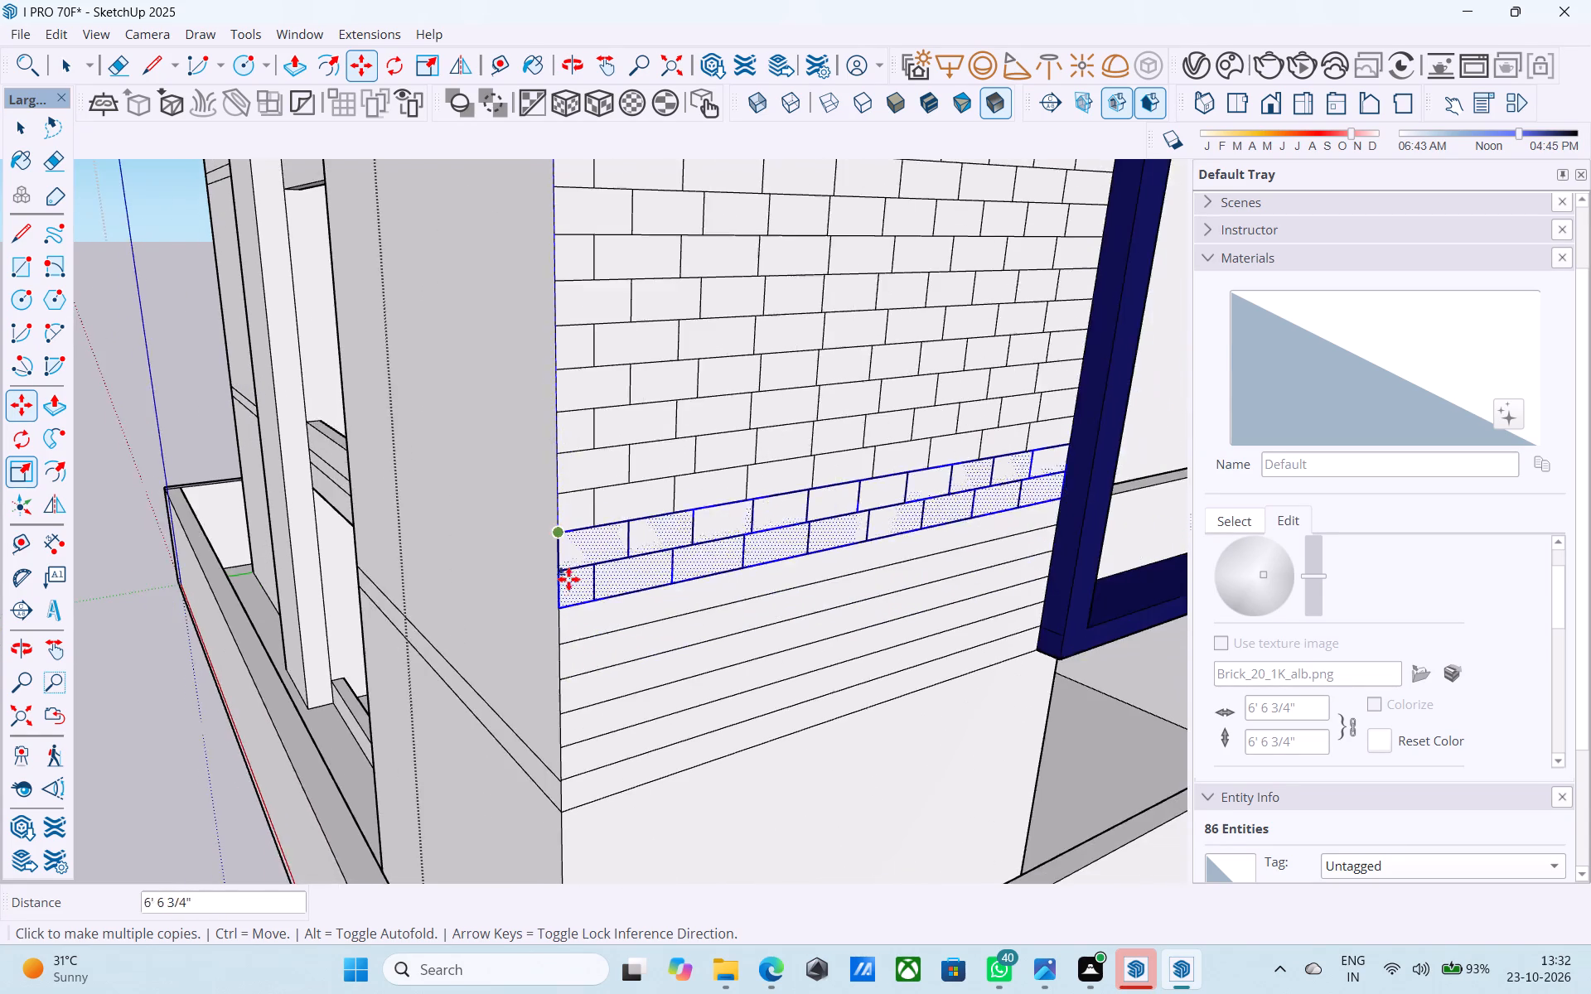
{"action": "scroll", "coordinate": [583, 646], "scroll_direction": "up", "scroll_amount": 5}
{"action": "left_click", "coordinate": [545, 582]}
{"action": "scroll", "coordinate": [528, 525], "scroll_direction": "down", "scroll_amount": 6}
{"action": "scroll", "coordinate": [550, 662], "scroll_direction": "up", "scroll_amount": 6}
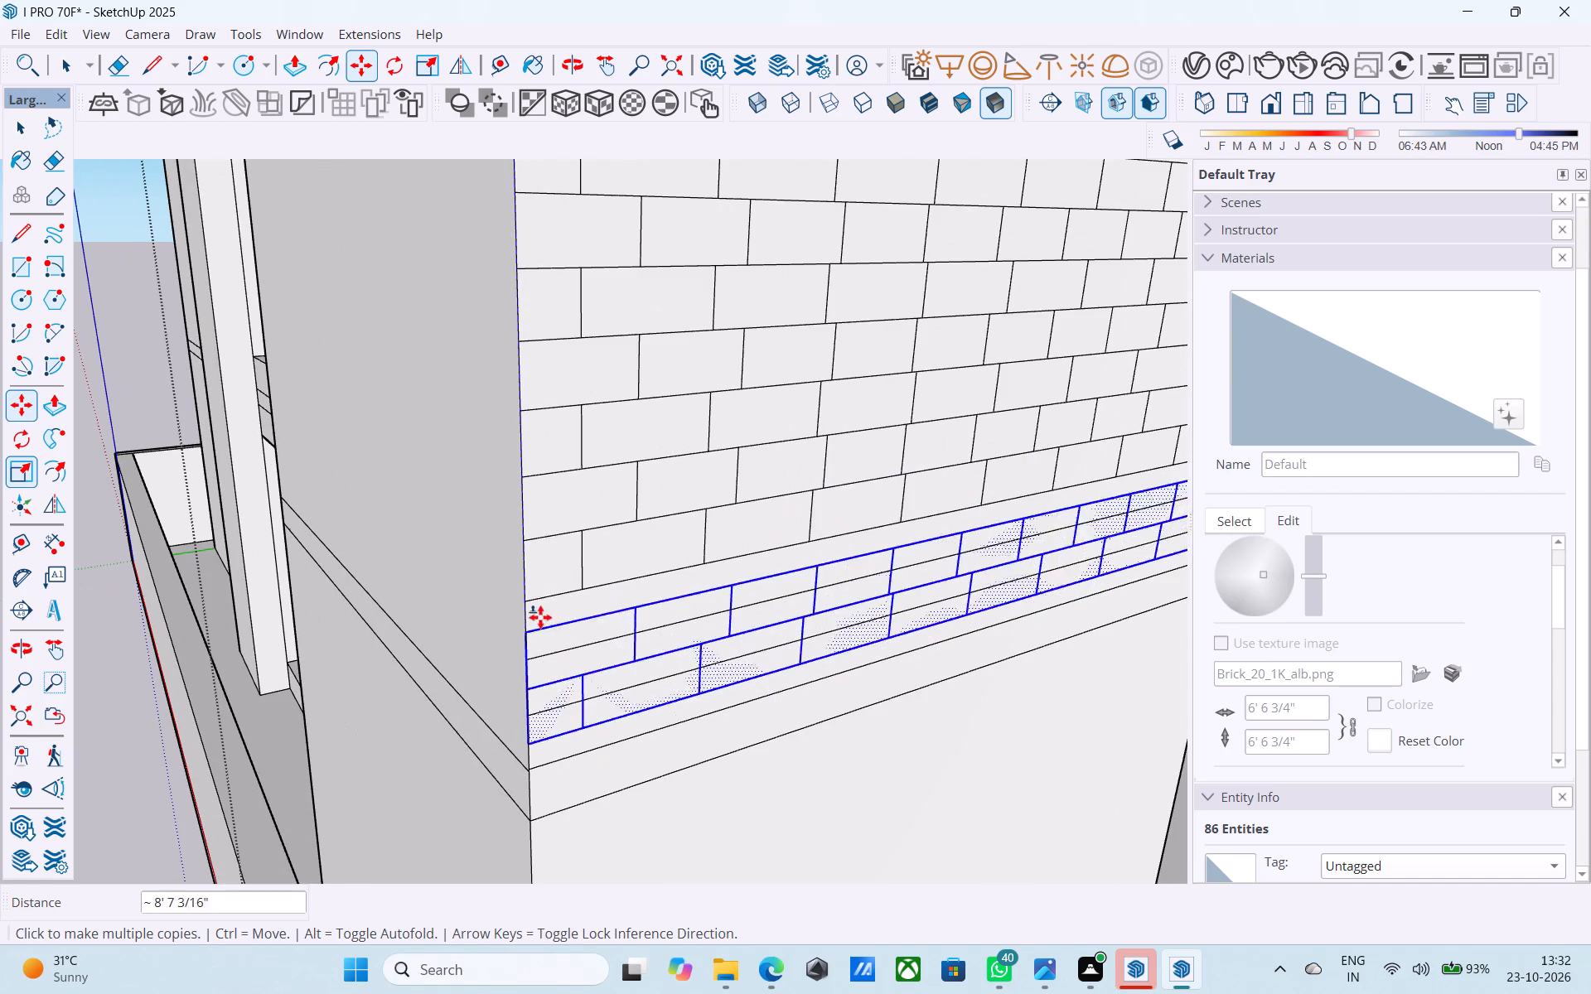
{"action": "left_click", "coordinate": [534, 606]}
{"action": "scroll", "coordinate": [538, 523], "scroll_direction": "down", "scroll_amount": 5}
{"action": "scroll", "coordinate": [530, 718], "scroll_direction": "up", "scroll_amount": 8}
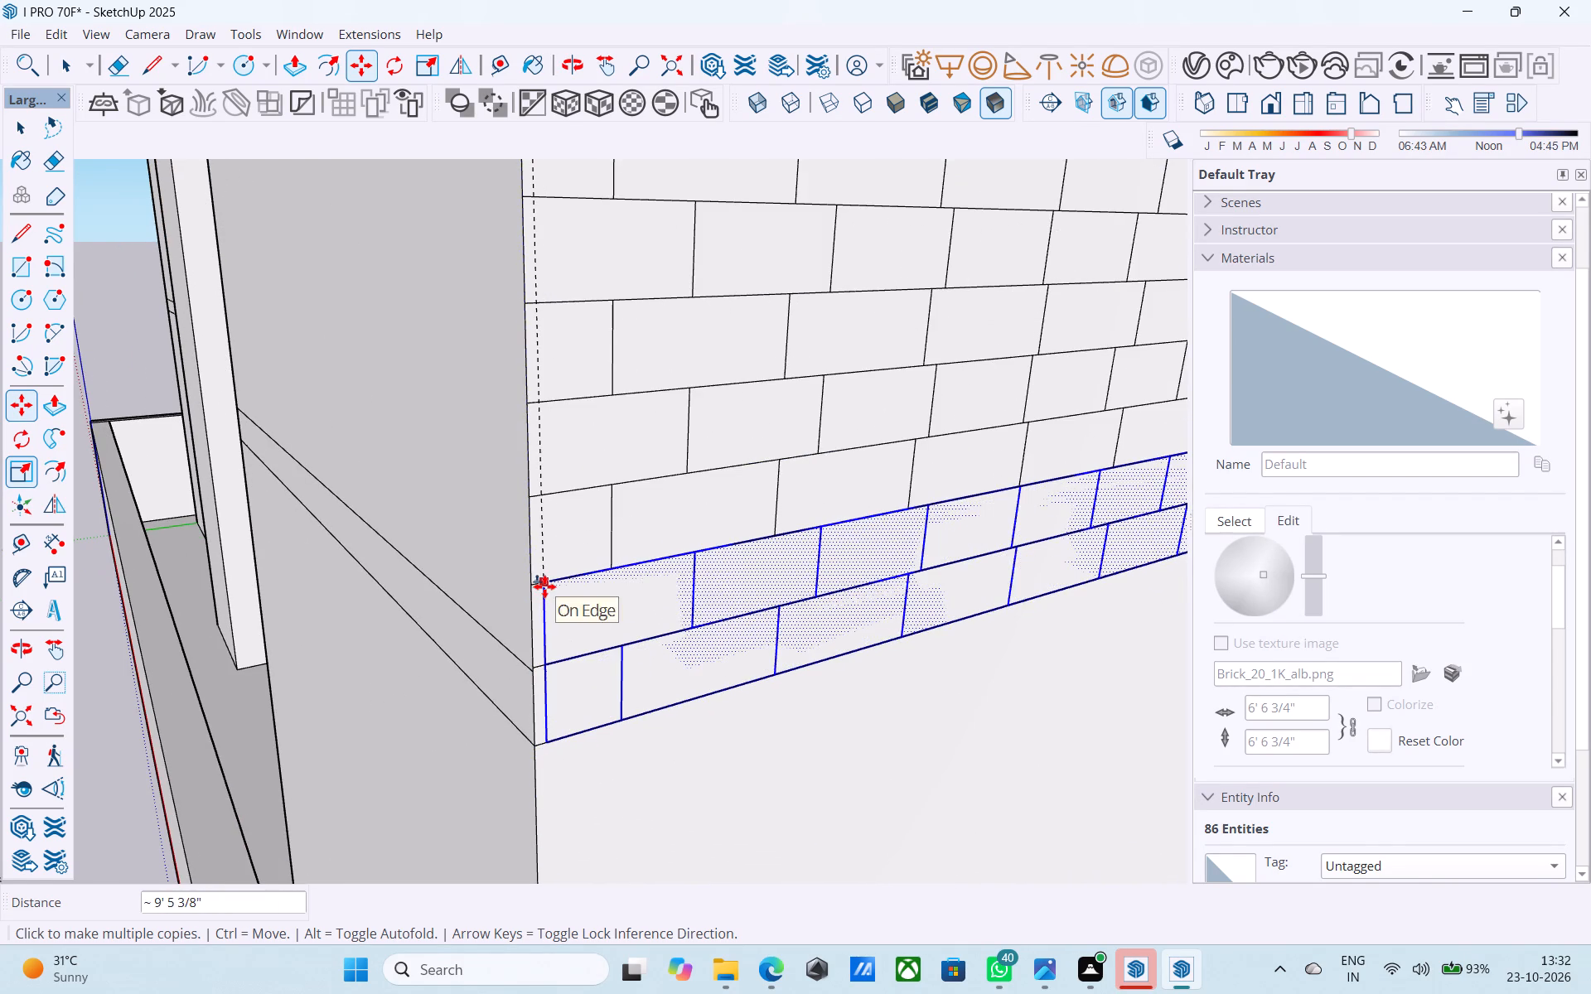
{"action": "left_click", "coordinate": [536, 586]}
{"action": "scroll", "coordinate": [536, 534], "scroll_direction": "down", "scroll_amount": 20}
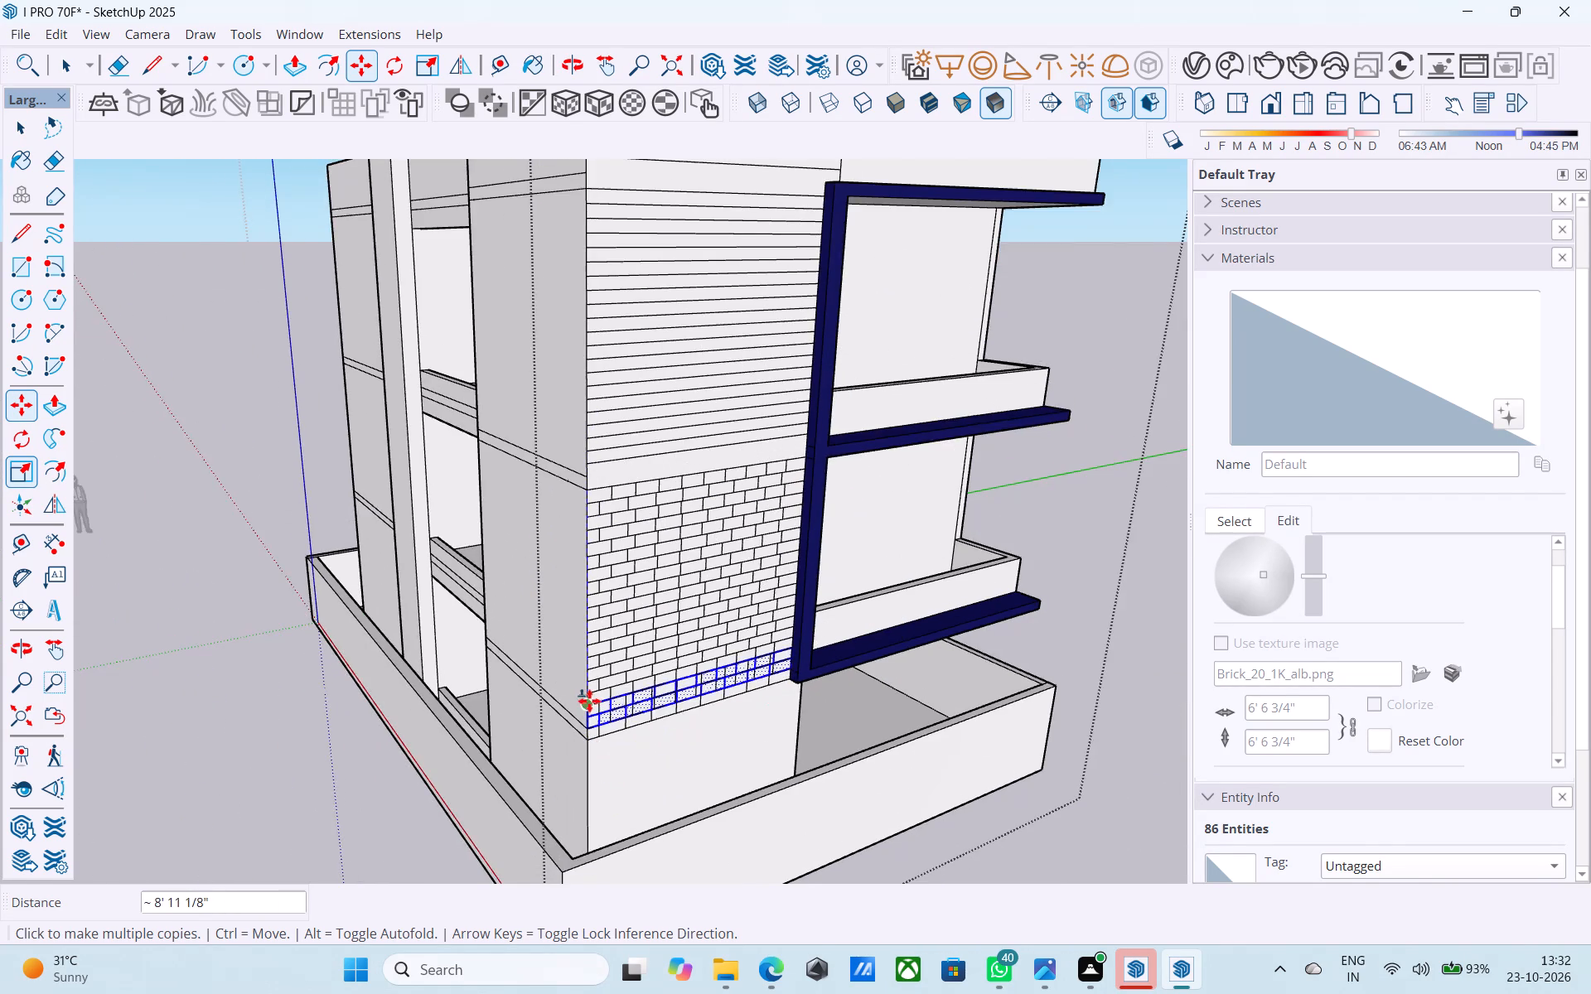
Examine the brick coursing across the tower's lower panel up to the blue frame from several angles.
{"action": "middle_click_drag", "start_coordinate": [577, 697], "coordinate": [400, 698]}
{"action": "scroll", "coordinate": [518, 636], "scroll_direction": "up", "scroll_amount": 8}
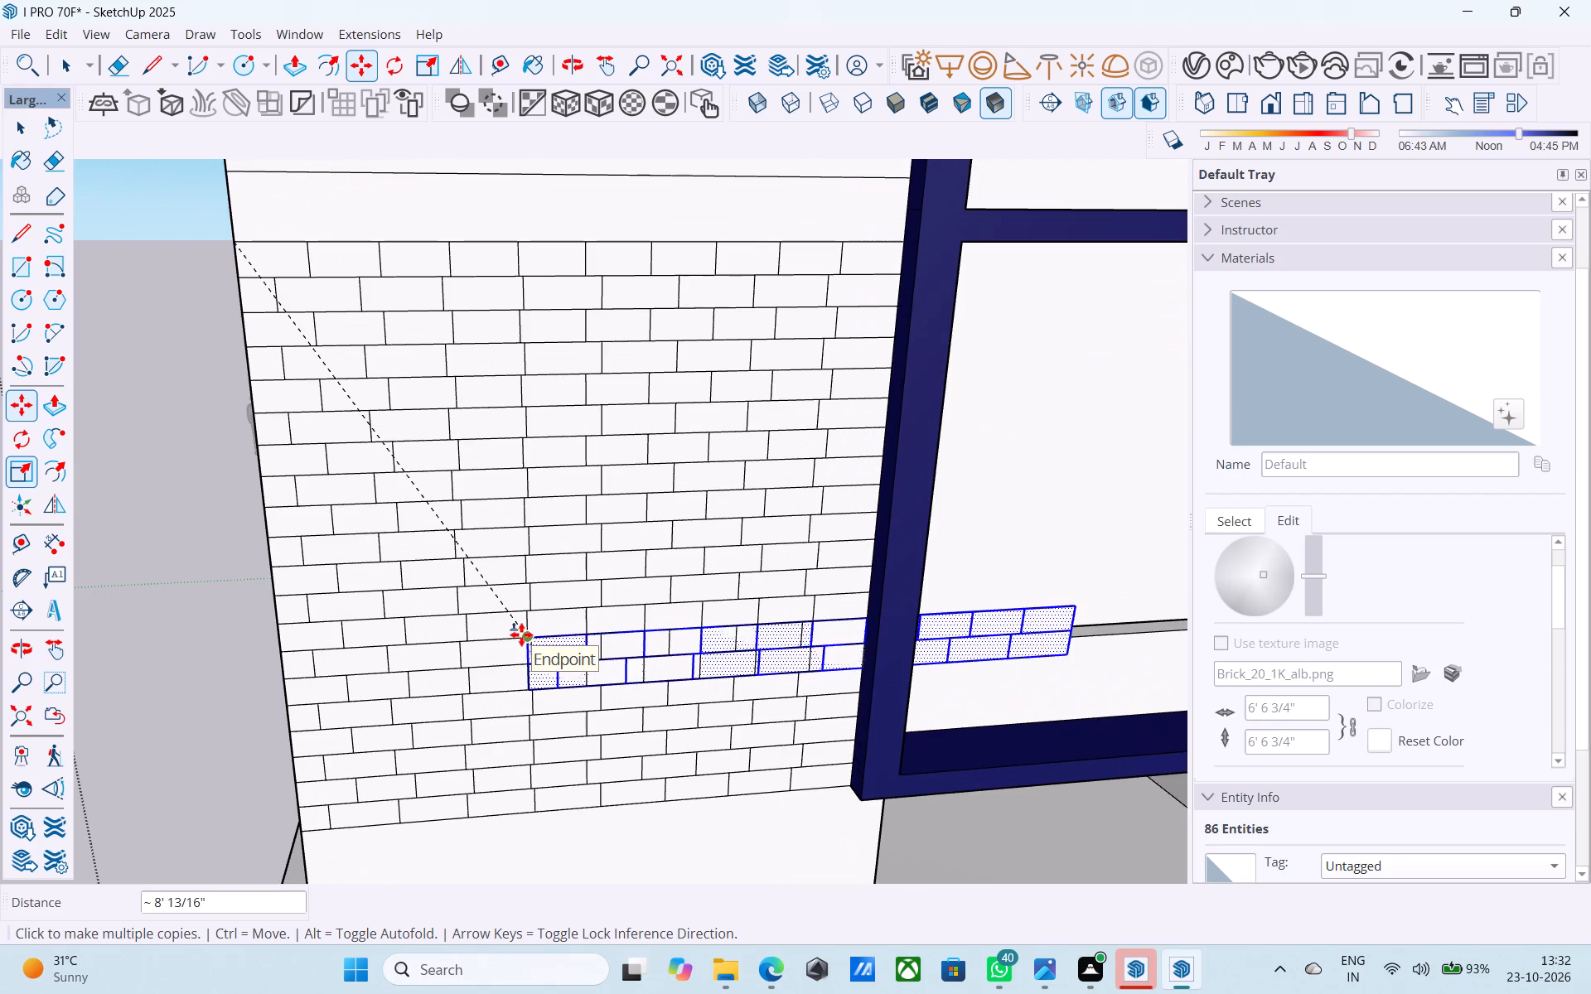
{"action": "middle_click_drag", "start_coordinate": [521, 635], "coordinate": [622, 546]}
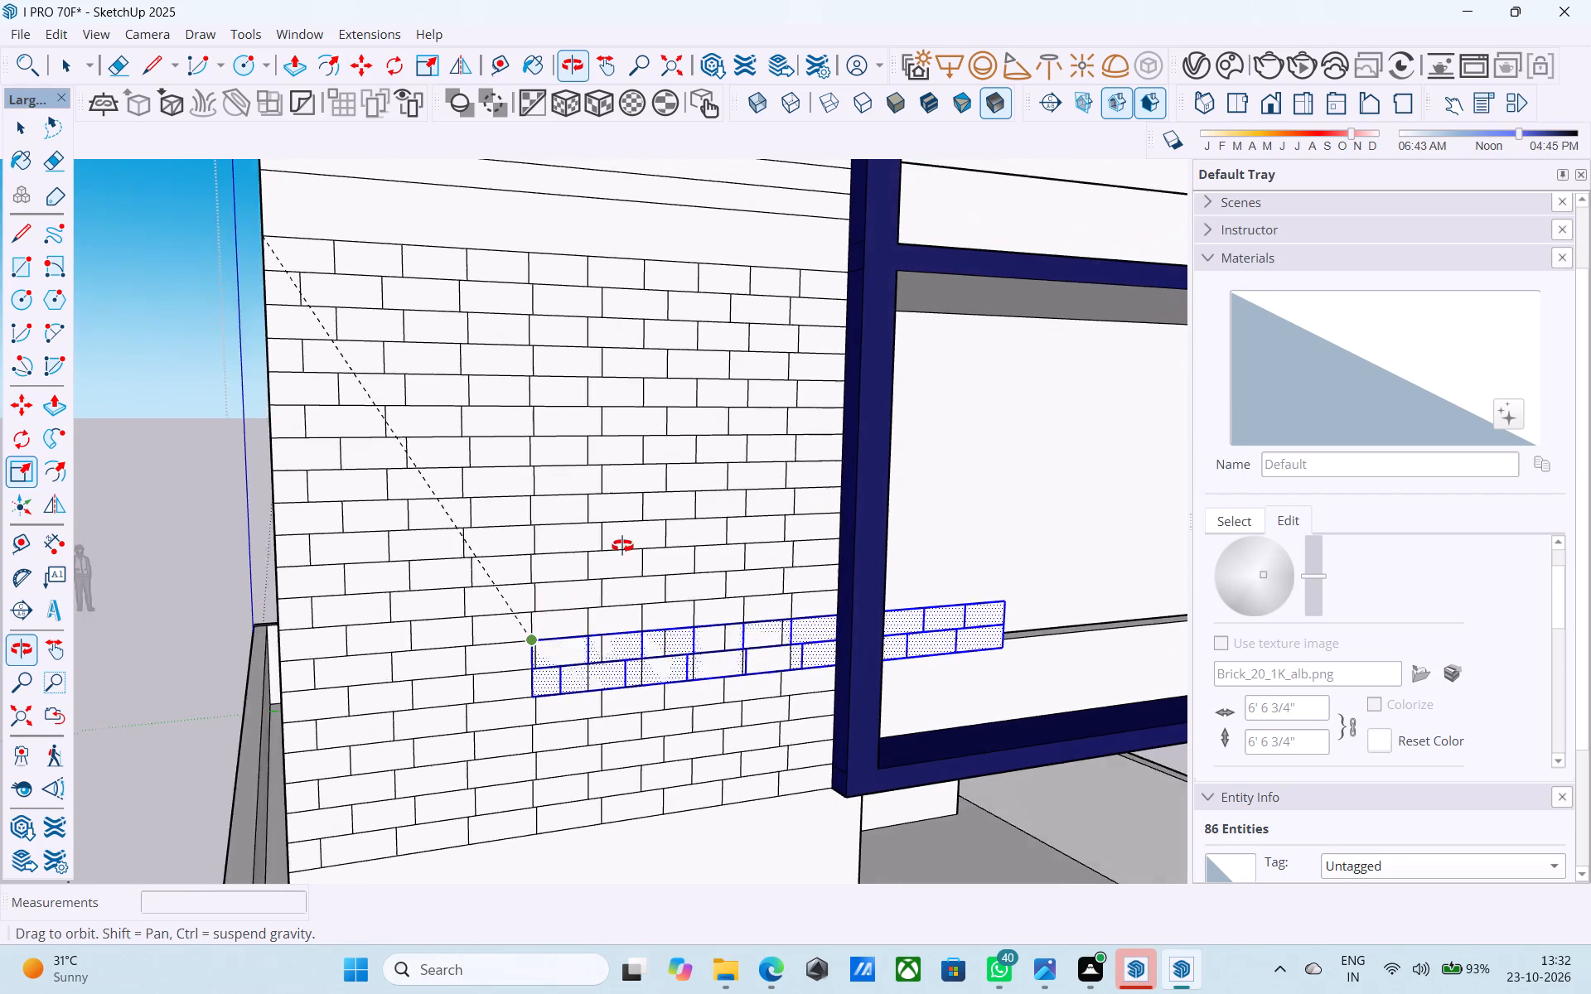
{"action": "middle_click_drag", "start_coordinate": [622, 546], "coordinate": [624, 545]}
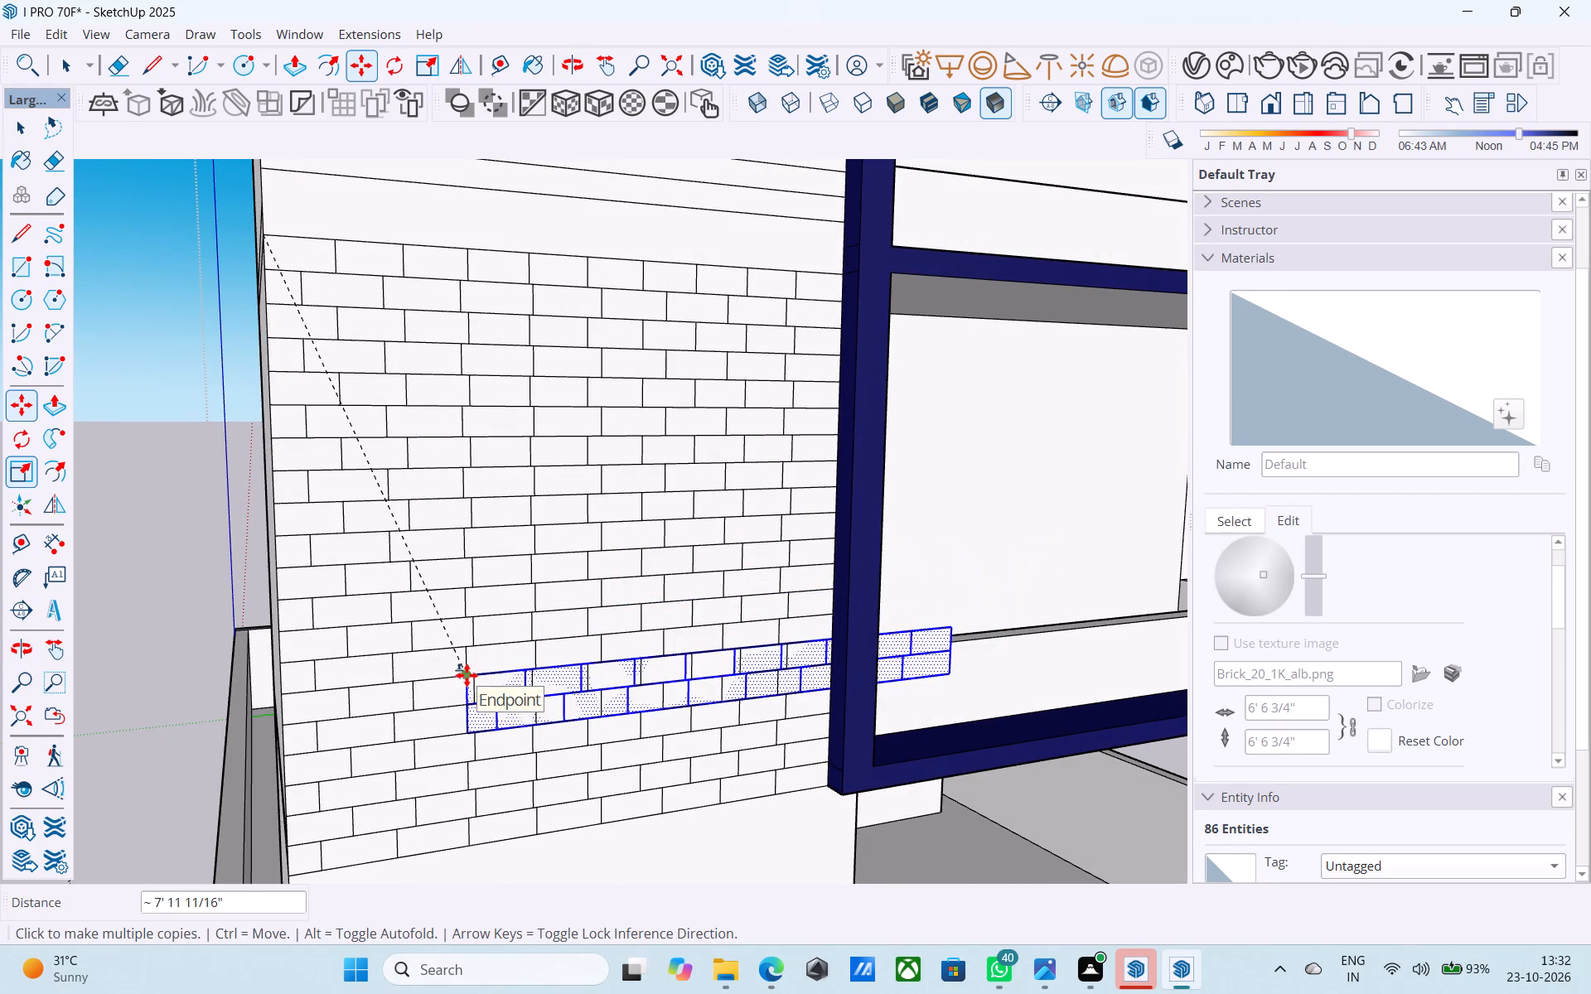
{"action": "middle_click_drag", "start_coordinate": [556, 610], "coordinate": [404, 618]}
{"action": "scroll", "coordinate": [536, 605], "scroll_direction": "up", "scroll_amount": 1}
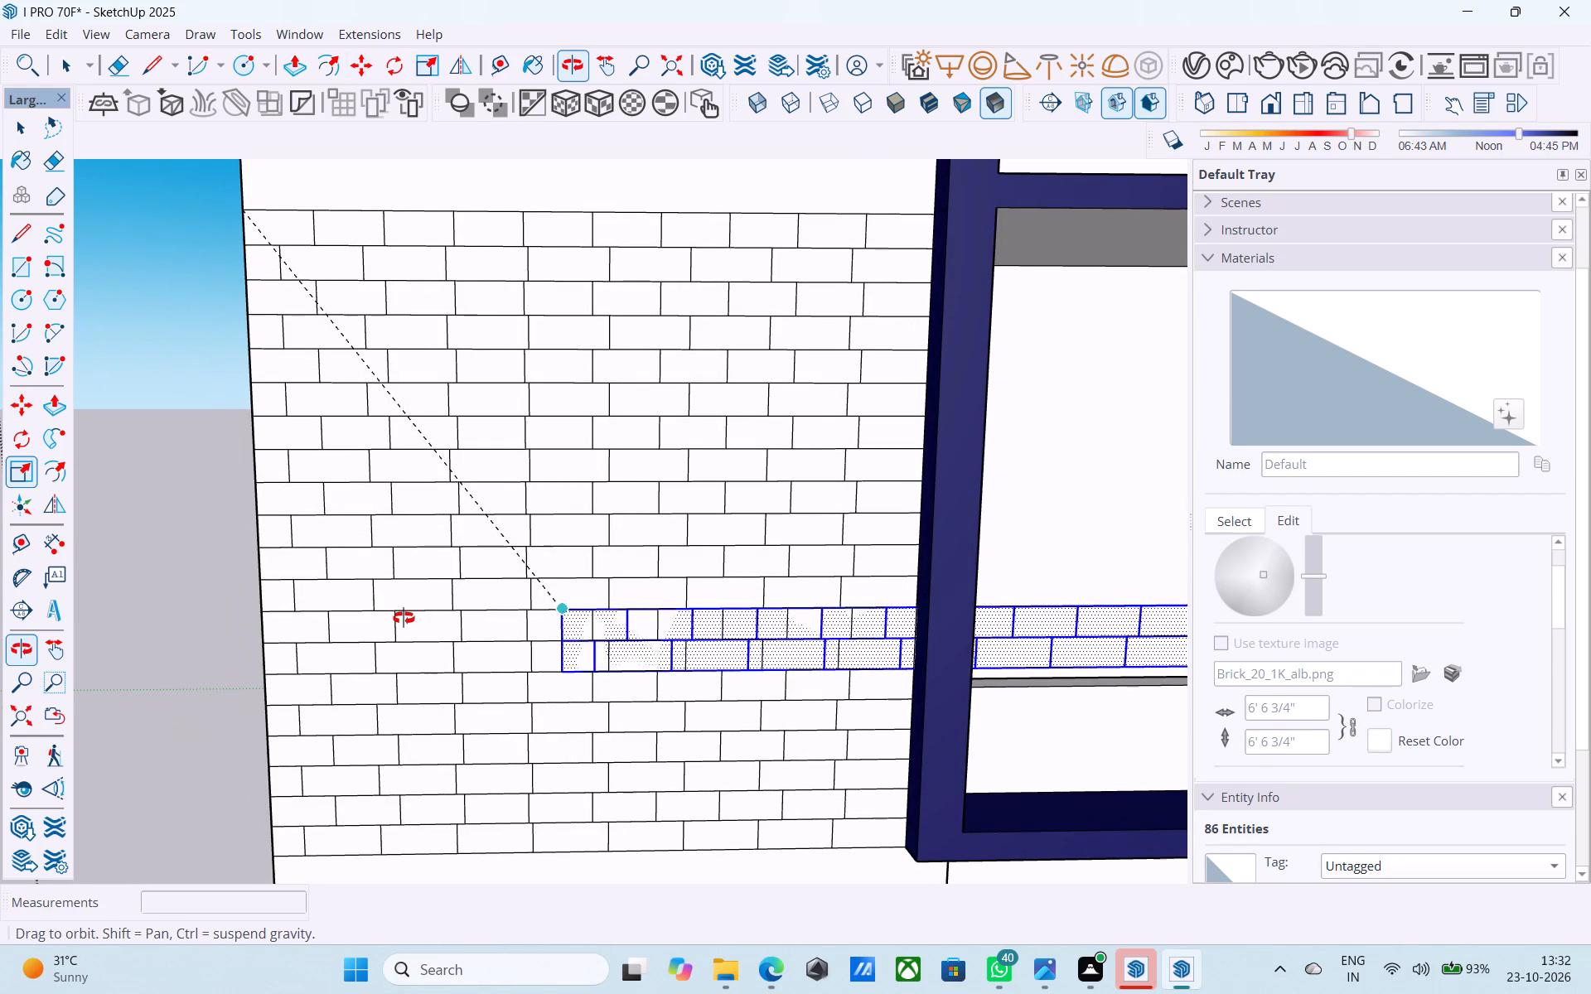
{"action": "middle_click_drag", "start_coordinate": [404, 618], "coordinate": [506, 627]}
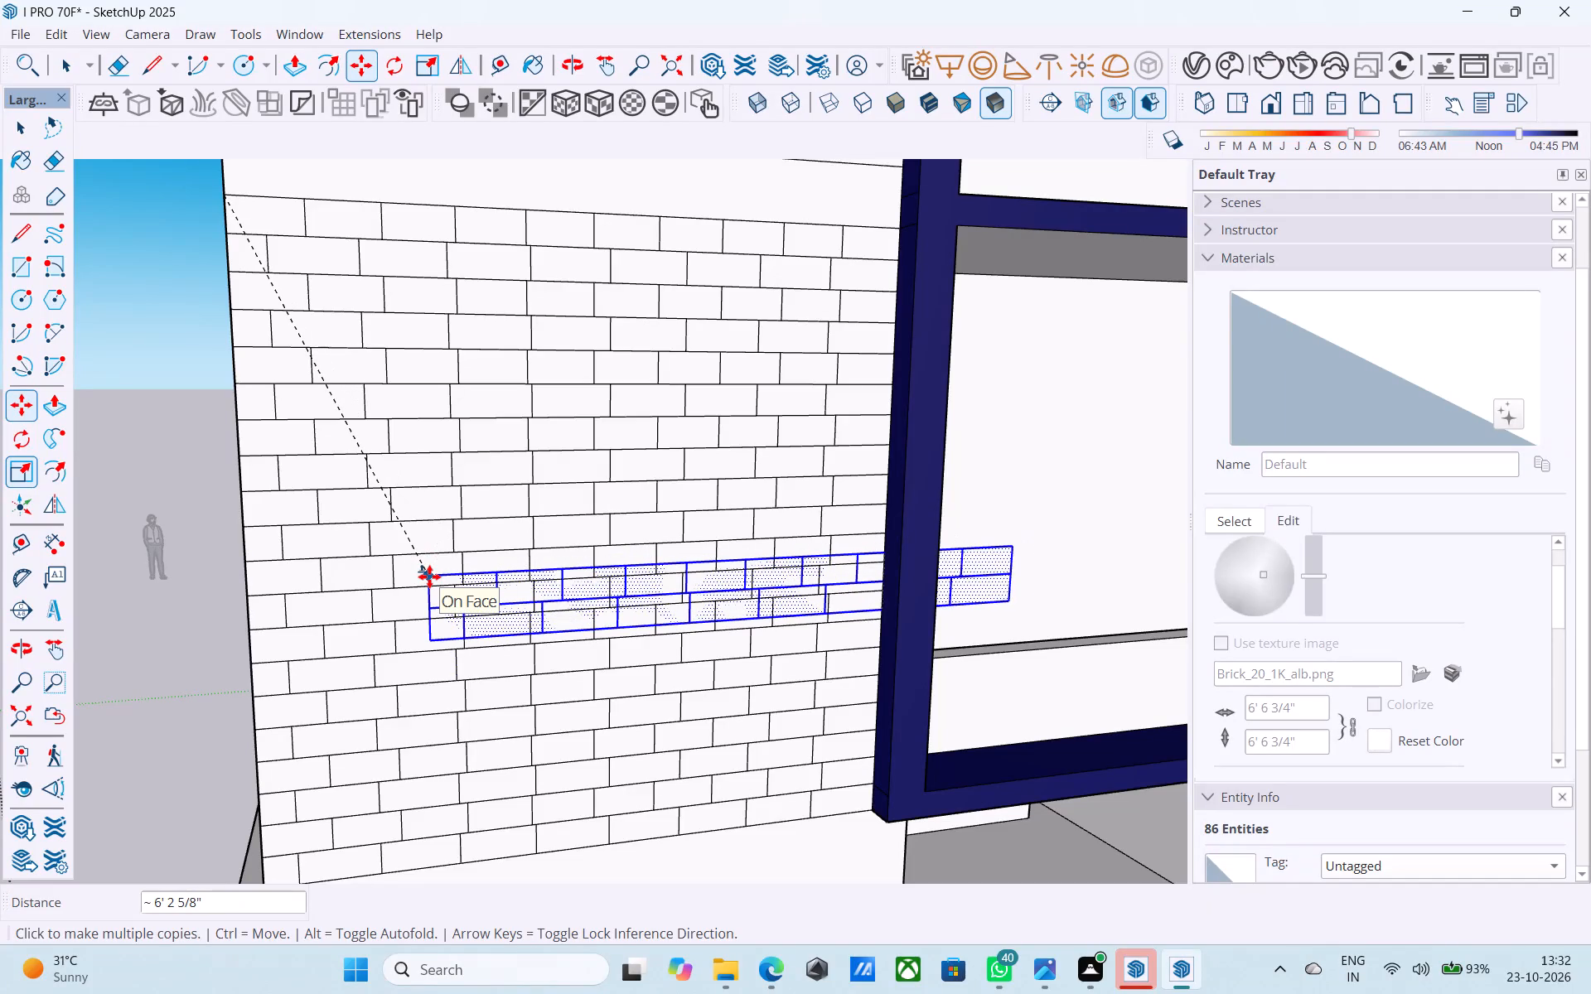
{"action": "middle_click_drag", "start_coordinate": [429, 583], "coordinate": [445, 610]}
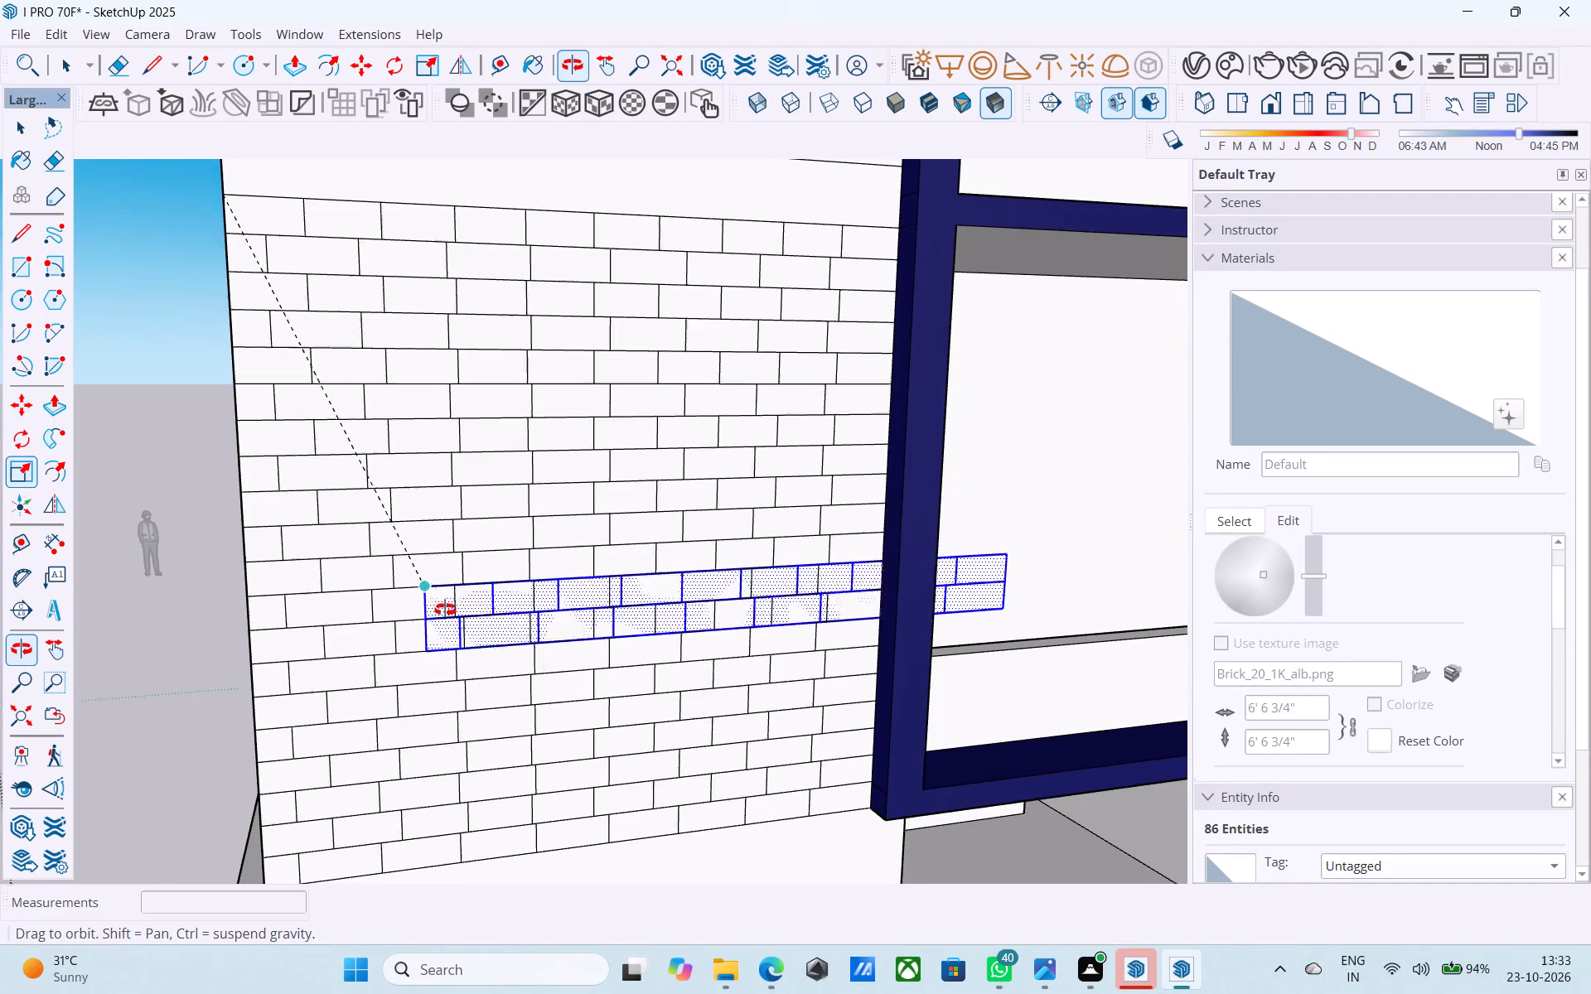
{"action": "middle_click_drag", "start_coordinate": [445, 610], "coordinate": [529, 678]}
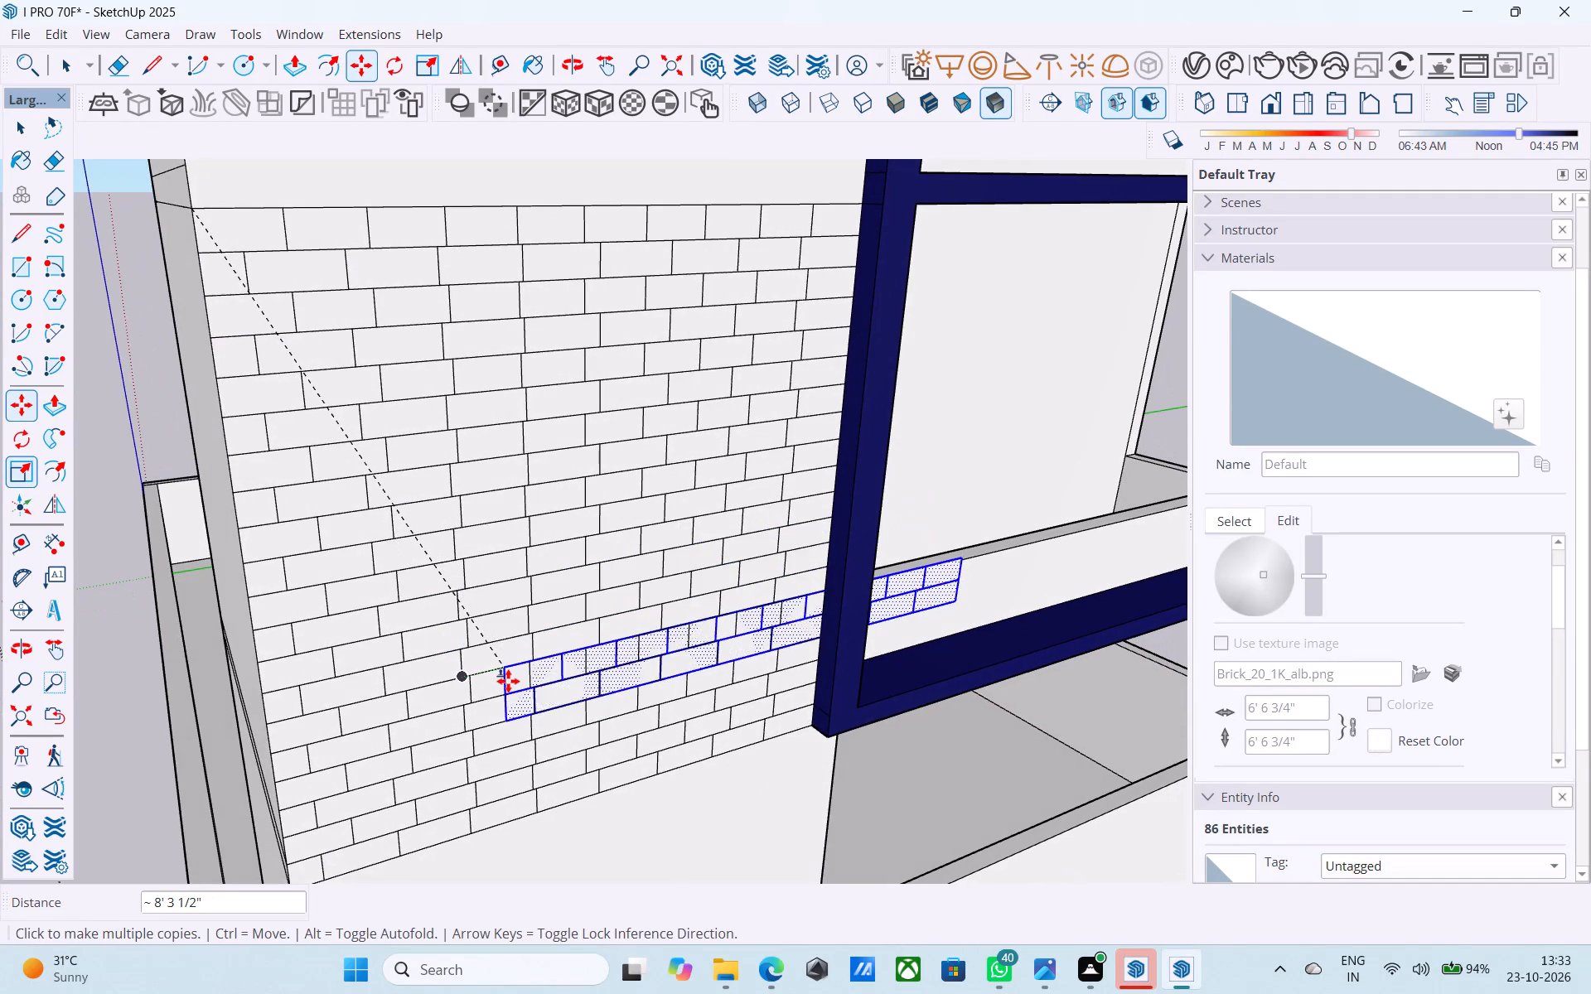
{"action": "scroll", "coordinate": [508, 681], "scroll_direction": "up", "scroll_amount": 1}
Copy the two-course brick band to the top of the tower's uppermost wall under the roof slab, and again directly below it.
{"action": "scroll", "coordinate": [505, 678], "scroll_direction": "down", "scroll_amount": 13}
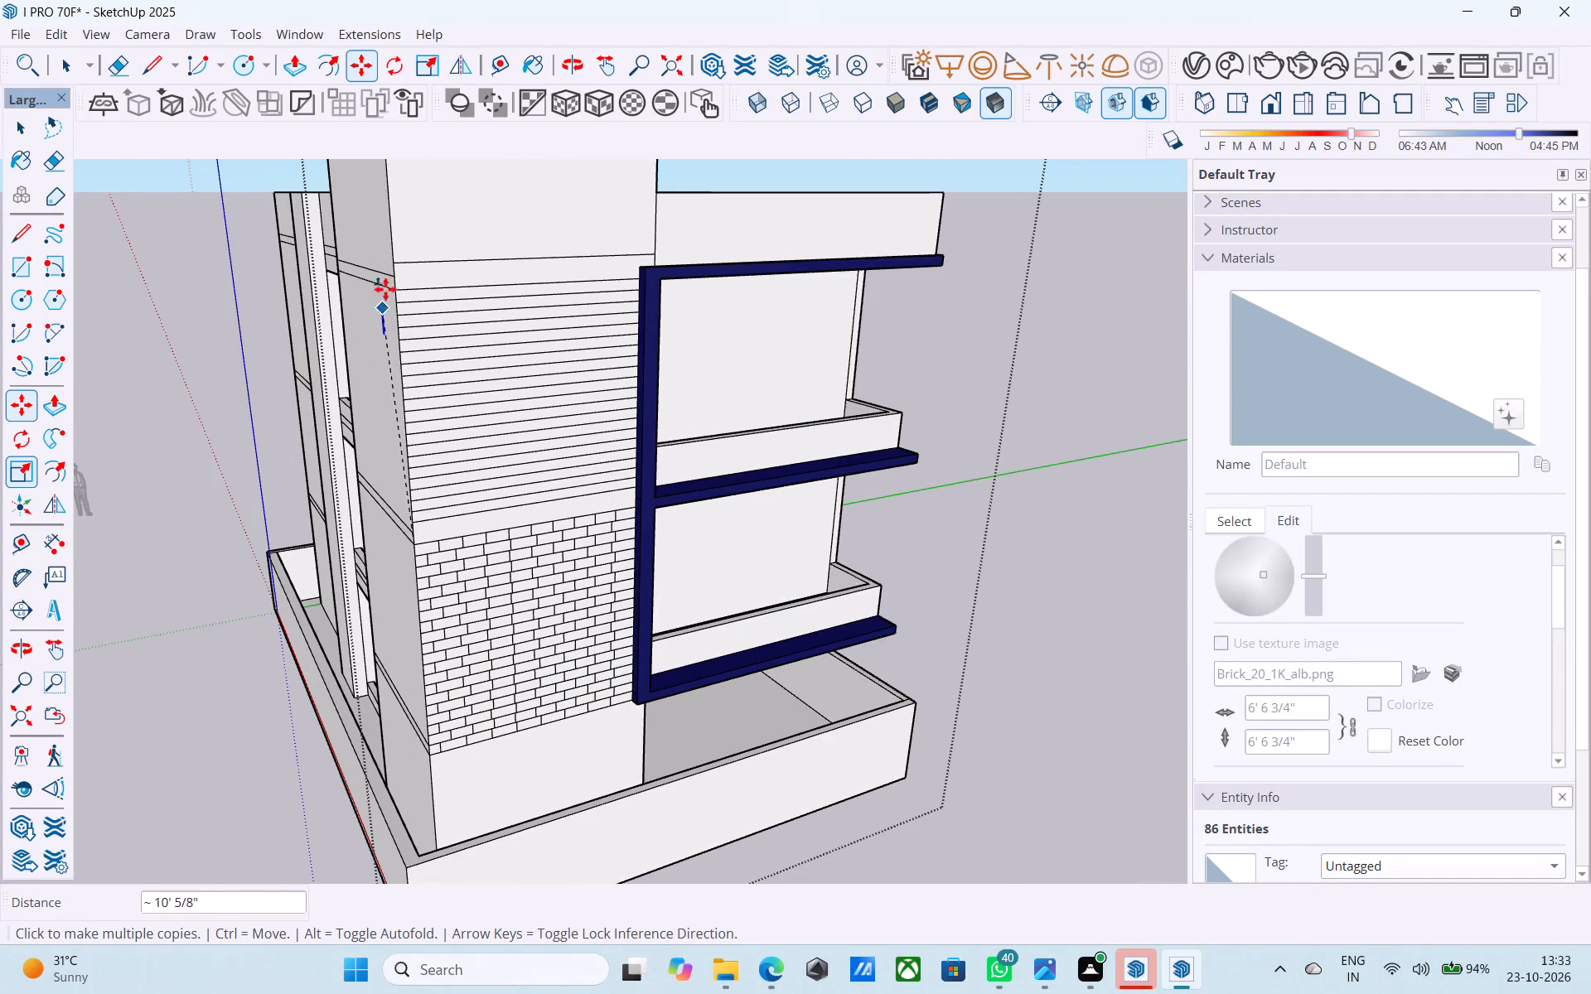
{"action": "scroll", "coordinate": [396, 244], "scroll_direction": "up", "scroll_amount": 4}
{"action": "scroll", "coordinate": [399, 244], "scroll_direction": "down", "scroll_amount": 4}
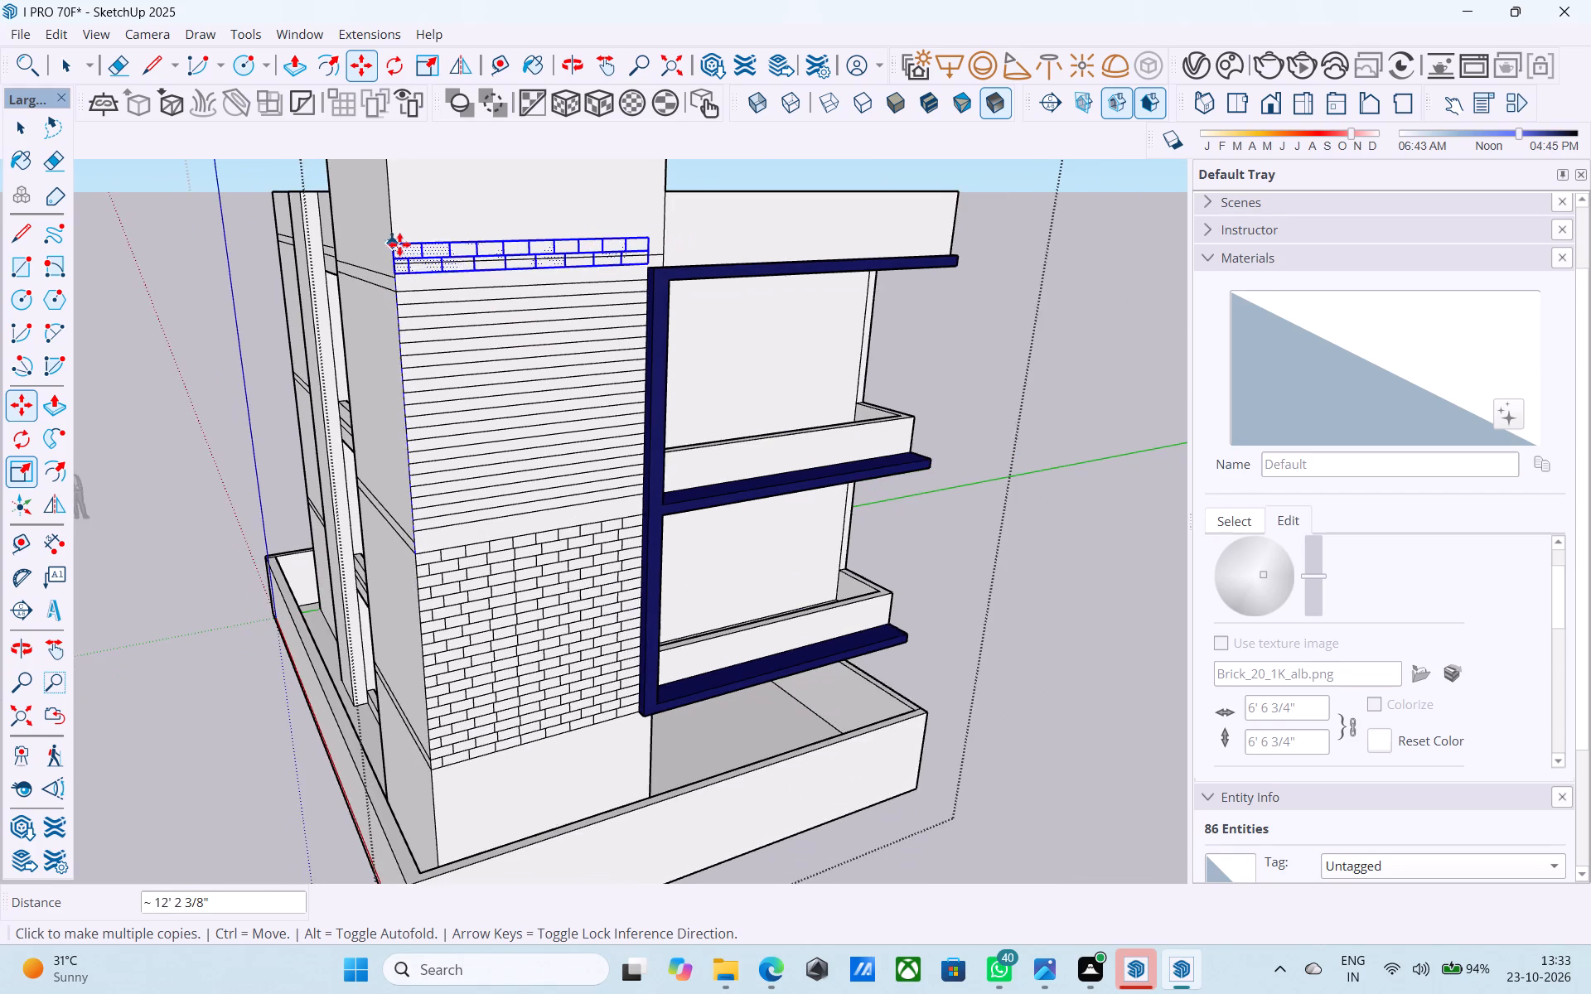
{"action": "middle_click_drag", "start_coordinate": [406, 248], "coordinate": [486, 605]}
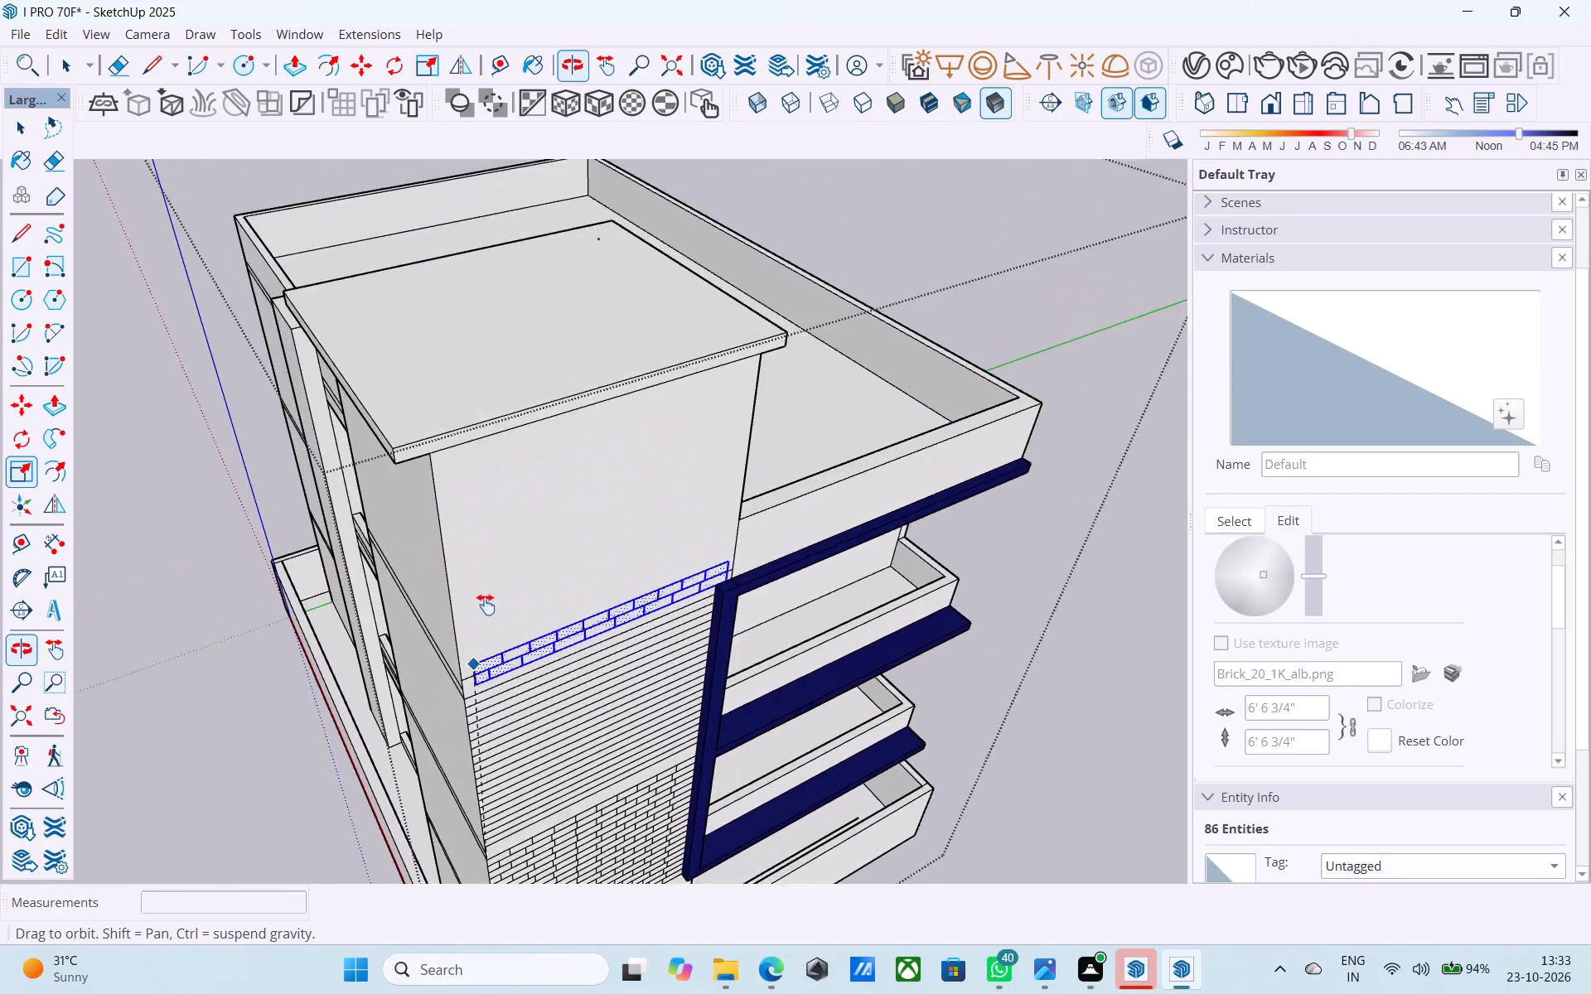
{"action": "middle_click_drag", "start_coordinate": [486, 605], "coordinate": [434, 432]}
{"action": "scroll", "coordinate": [434, 432], "scroll_direction": "up", "scroll_amount": 10}
{"action": "middle_click_drag", "start_coordinate": [432, 419], "coordinate": [442, 350]}
{"action": "scroll", "coordinate": [423, 392], "scroll_direction": "up", "scroll_amount": 9}
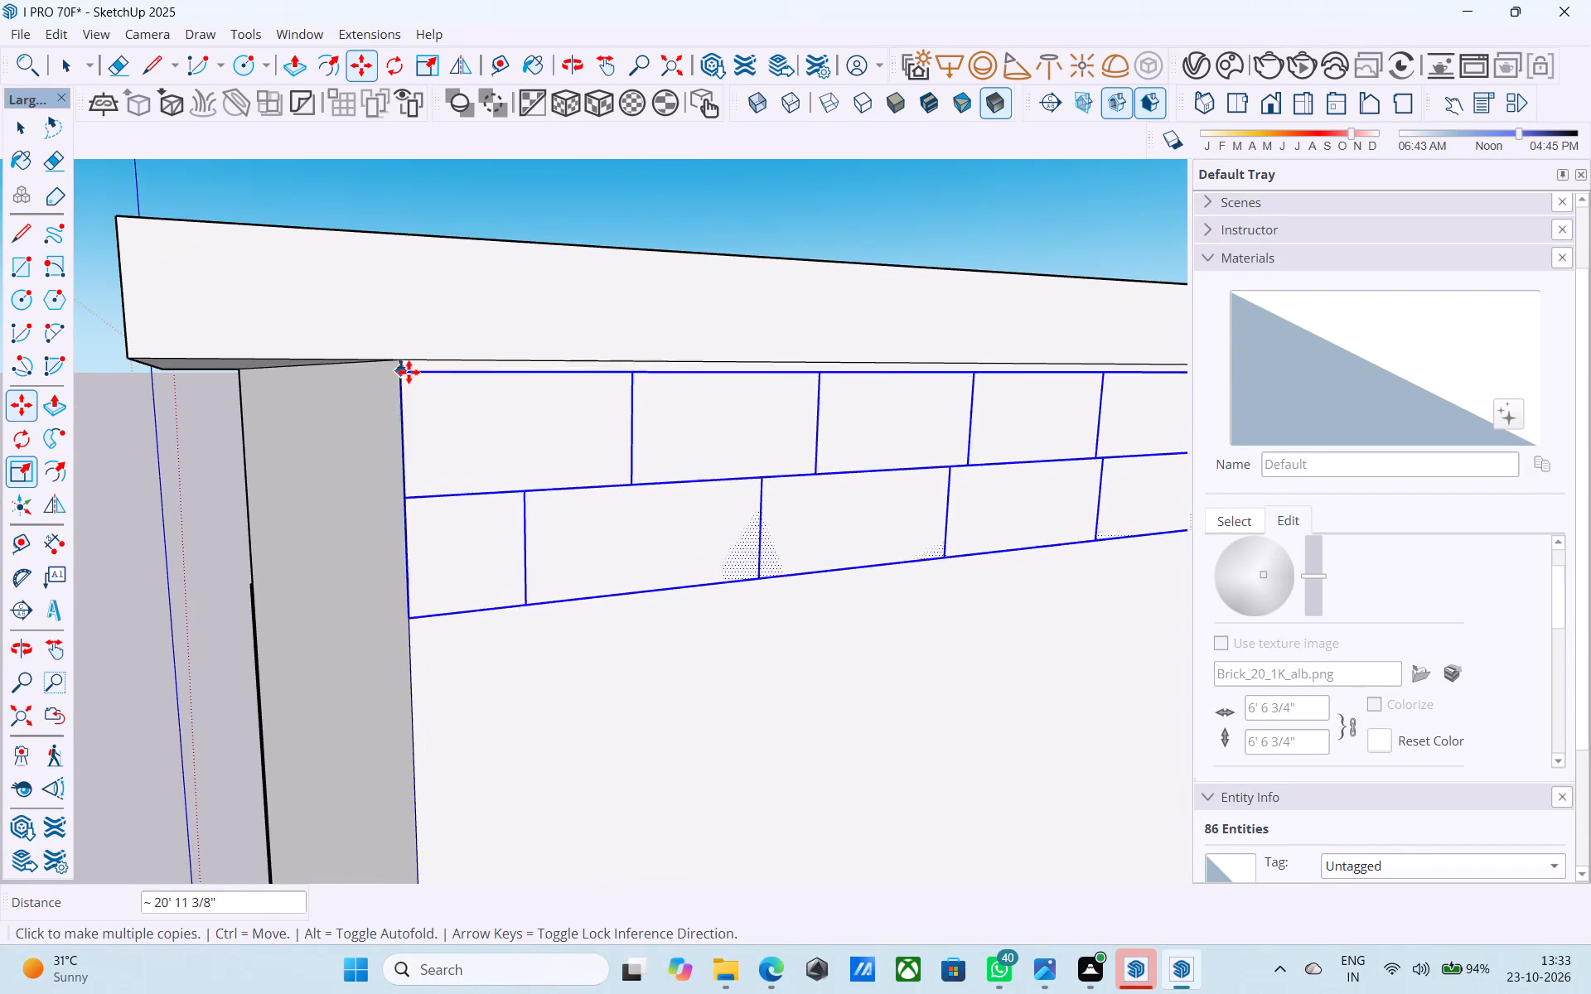
{"action": "left_click", "coordinate": [404, 363]}
{"action": "left_click", "coordinate": [409, 605]}
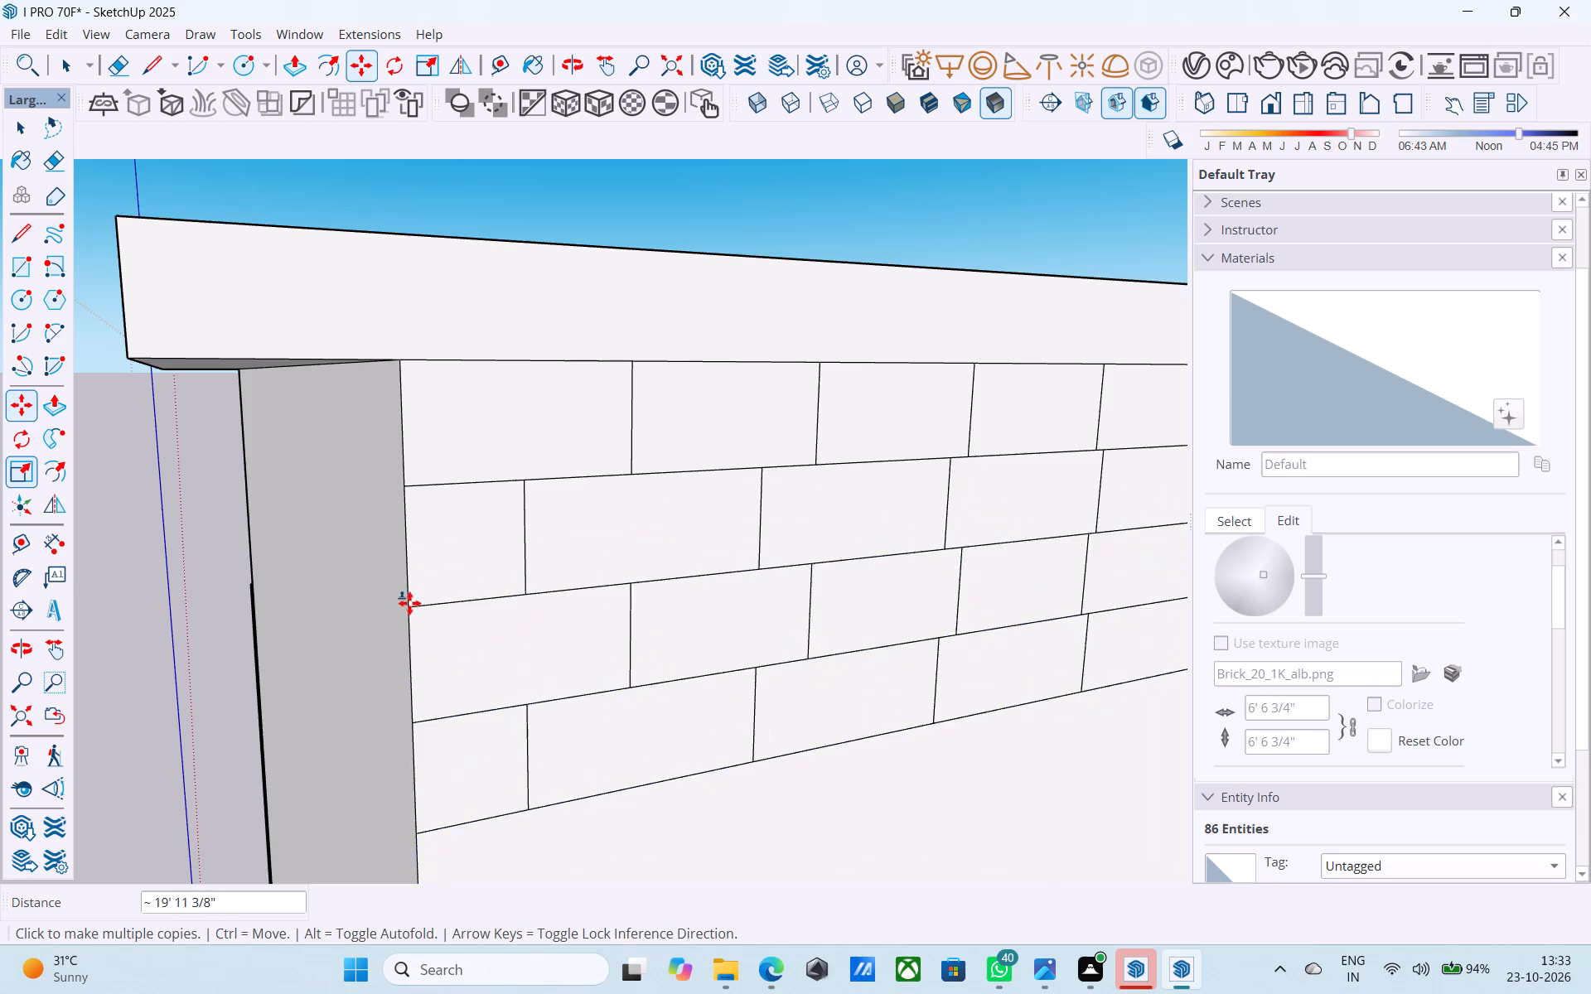
Place four more copies of the two-course brick band down the uppermost wall, each starting at the previous band's lower corner.
{"action": "scroll", "coordinate": [423, 337], "scroll_direction": "down", "scroll_amount": 11}
{"action": "scroll", "coordinate": [447, 598], "scroll_direction": "up", "scroll_amount": 4}
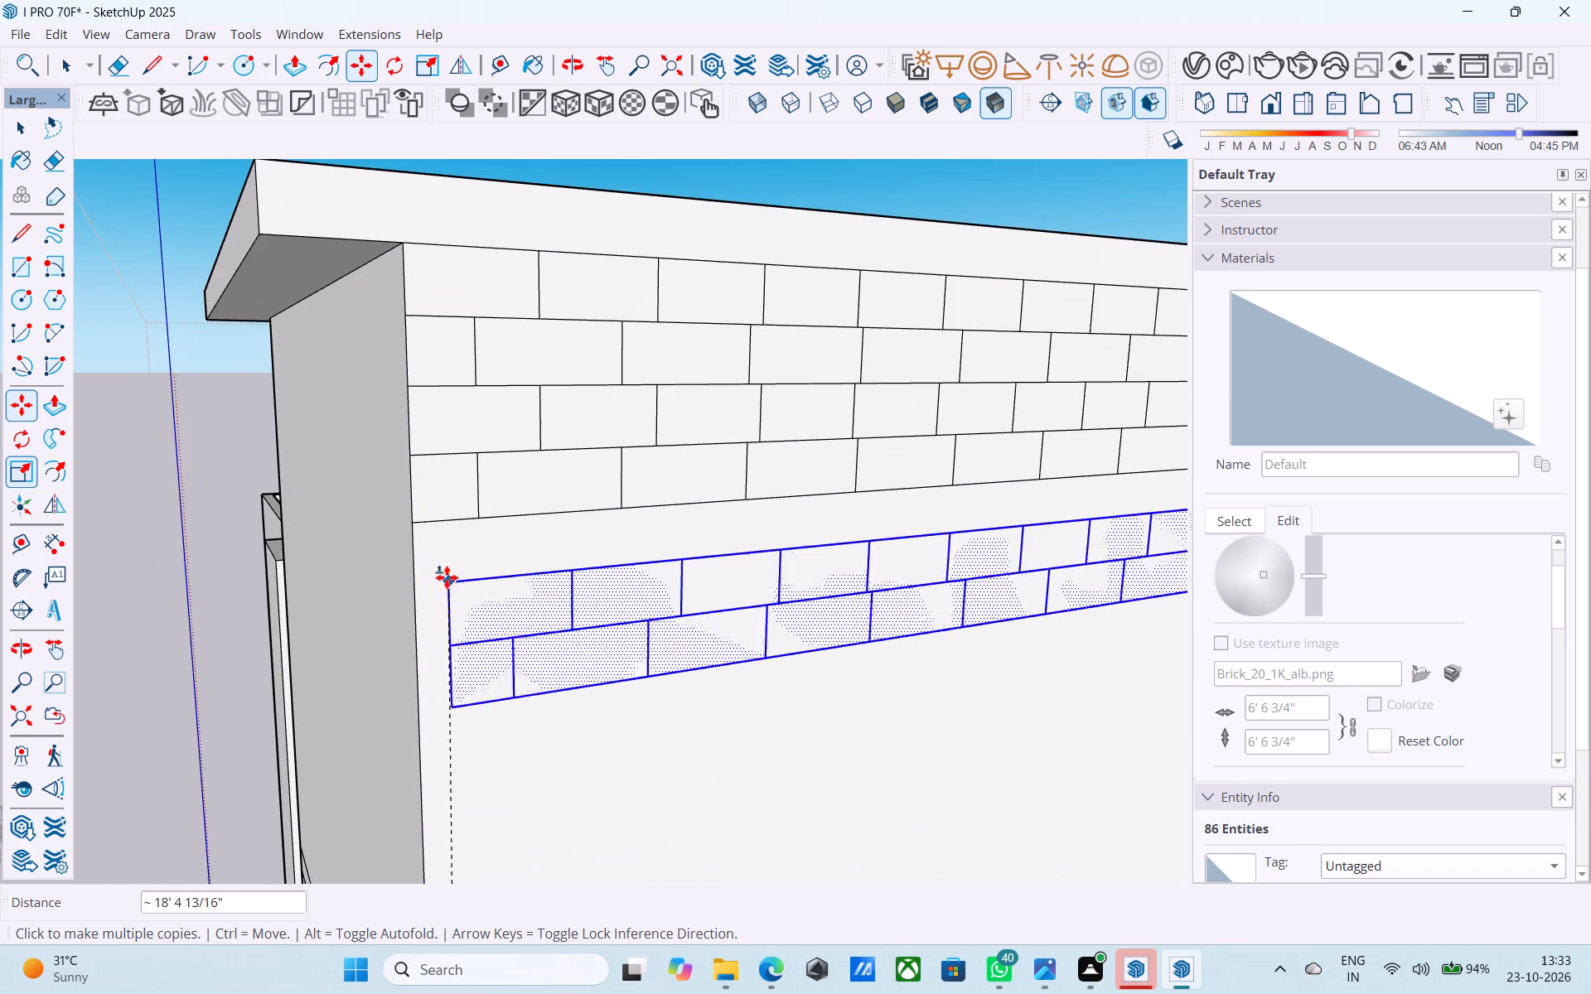
{"action": "left_click", "coordinate": [413, 531]}
{"action": "scroll", "coordinate": [404, 347], "scroll_direction": "down", "scroll_amount": 6}
{"action": "scroll", "coordinate": [426, 590], "scroll_direction": "up", "scroll_amount": 6}
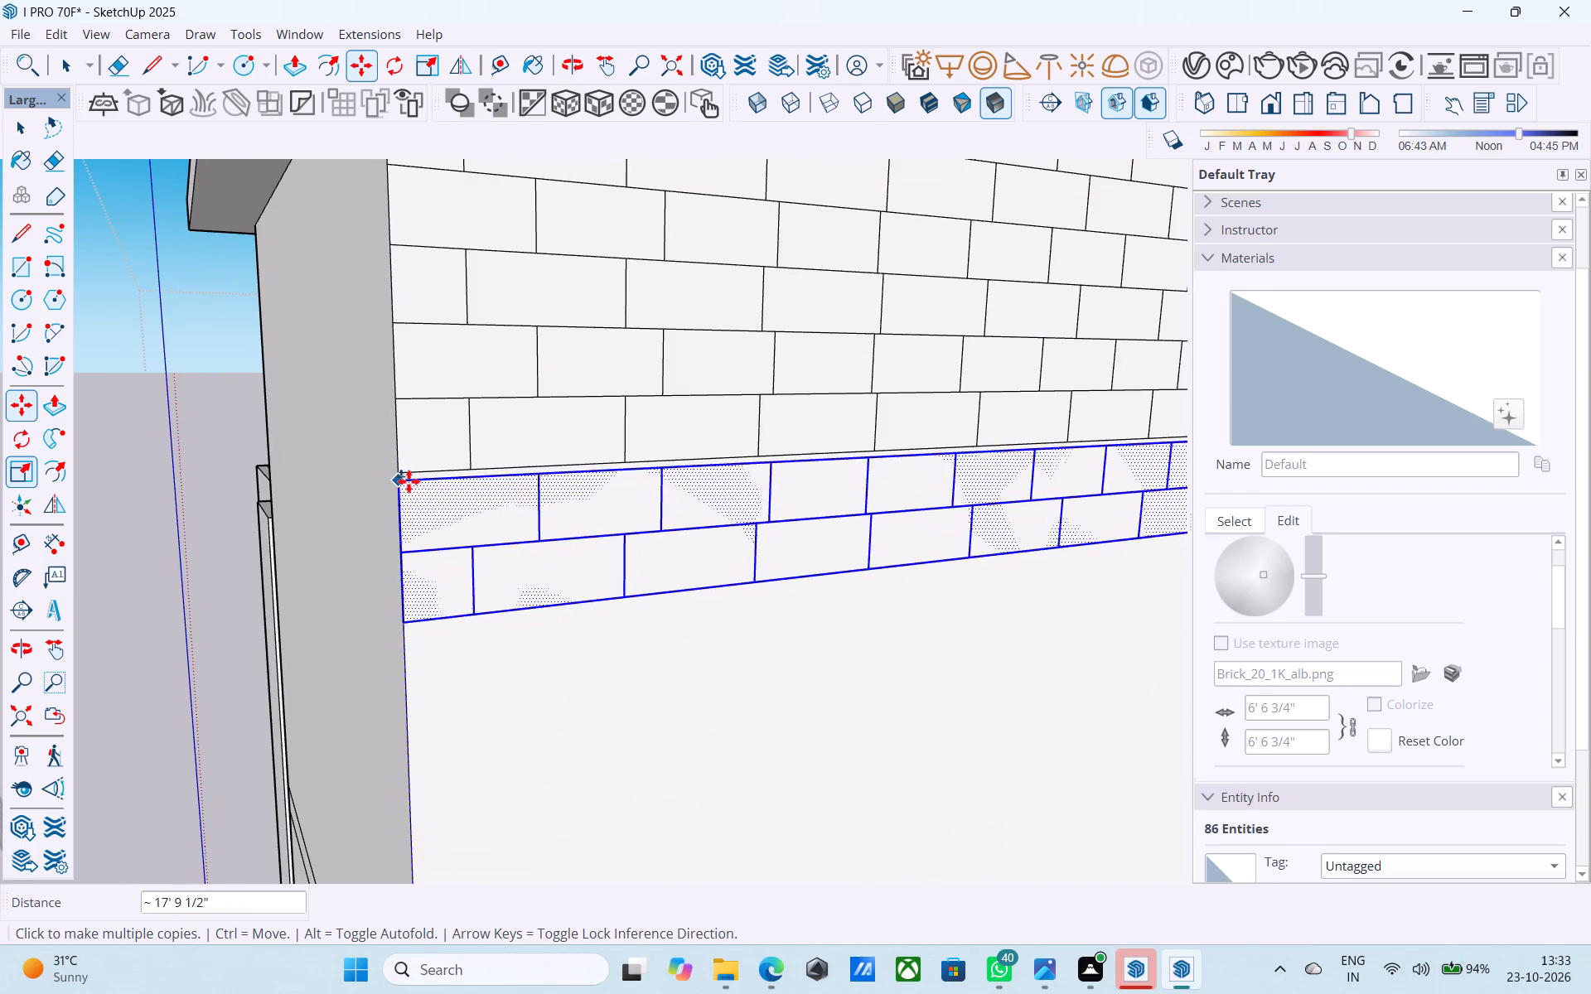
{"action": "left_click", "coordinate": [409, 475]}
{"action": "scroll", "coordinate": [409, 357], "scroll_direction": "down", "scroll_amount": 6}
{"action": "scroll", "coordinate": [437, 594], "scroll_direction": "up", "scroll_amount": 6}
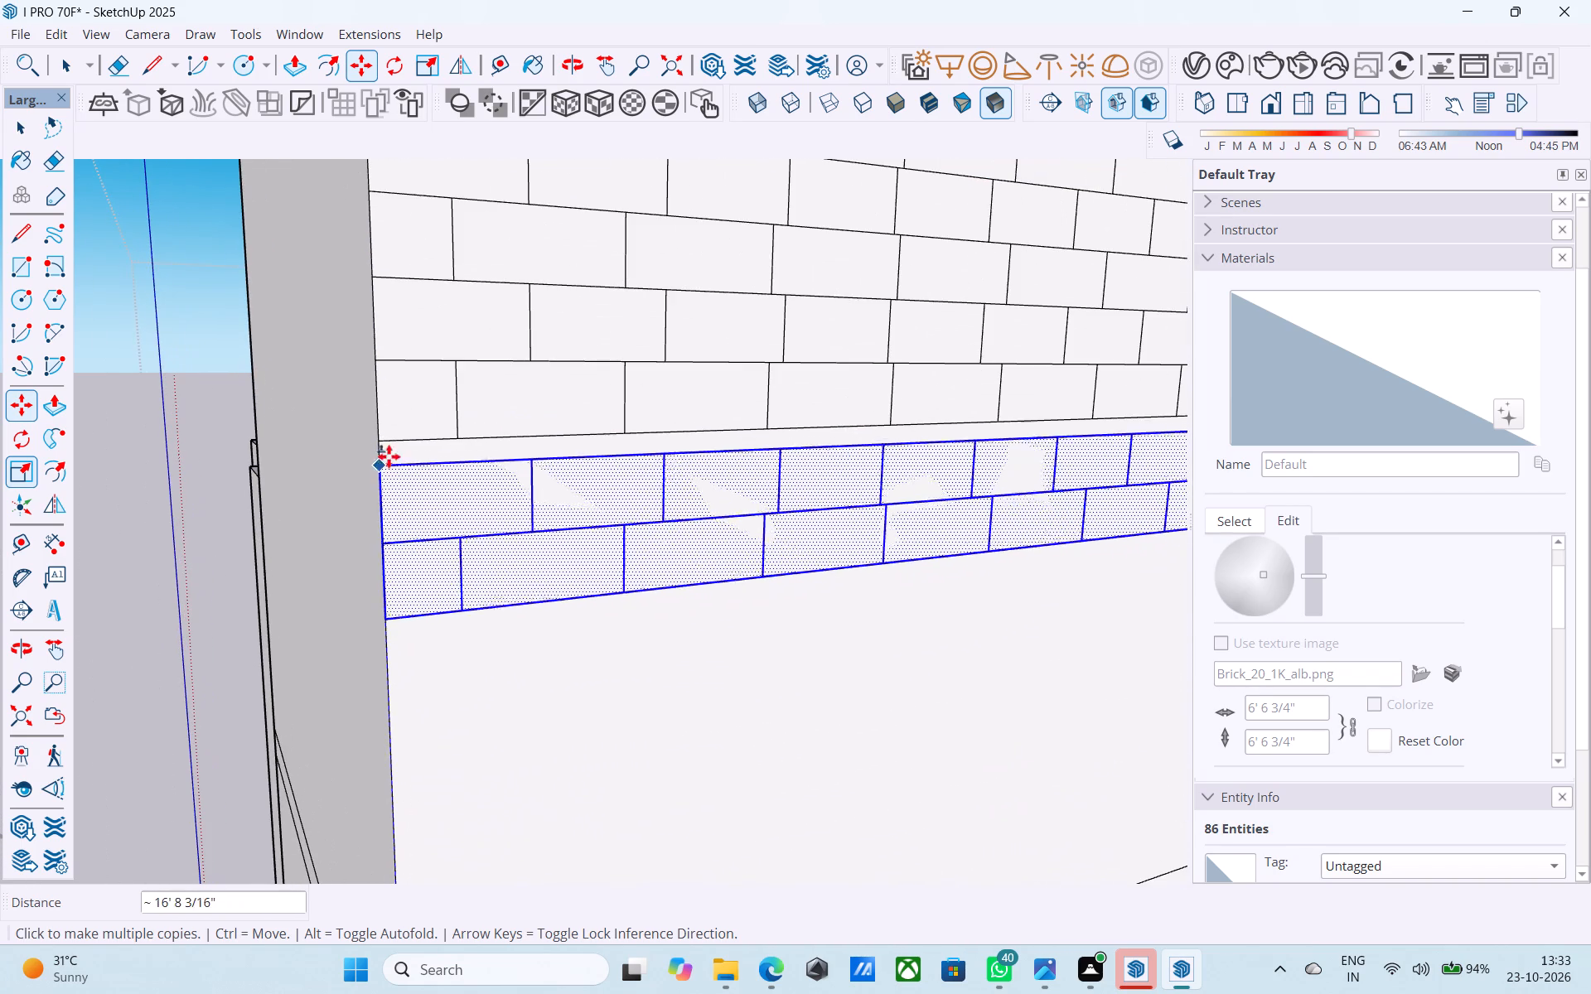
{"action": "left_click", "coordinate": [386, 443]}
{"action": "scroll", "coordinate": [394, 264], "scroll_direction": "down", "scroll_amount": 5}
{"action": "scroll", "coordinate": [430, 551], "scroll_direction": "up", "scroll_amount": 5}
{"action": "left_click", "coordinate": [369, 424]}
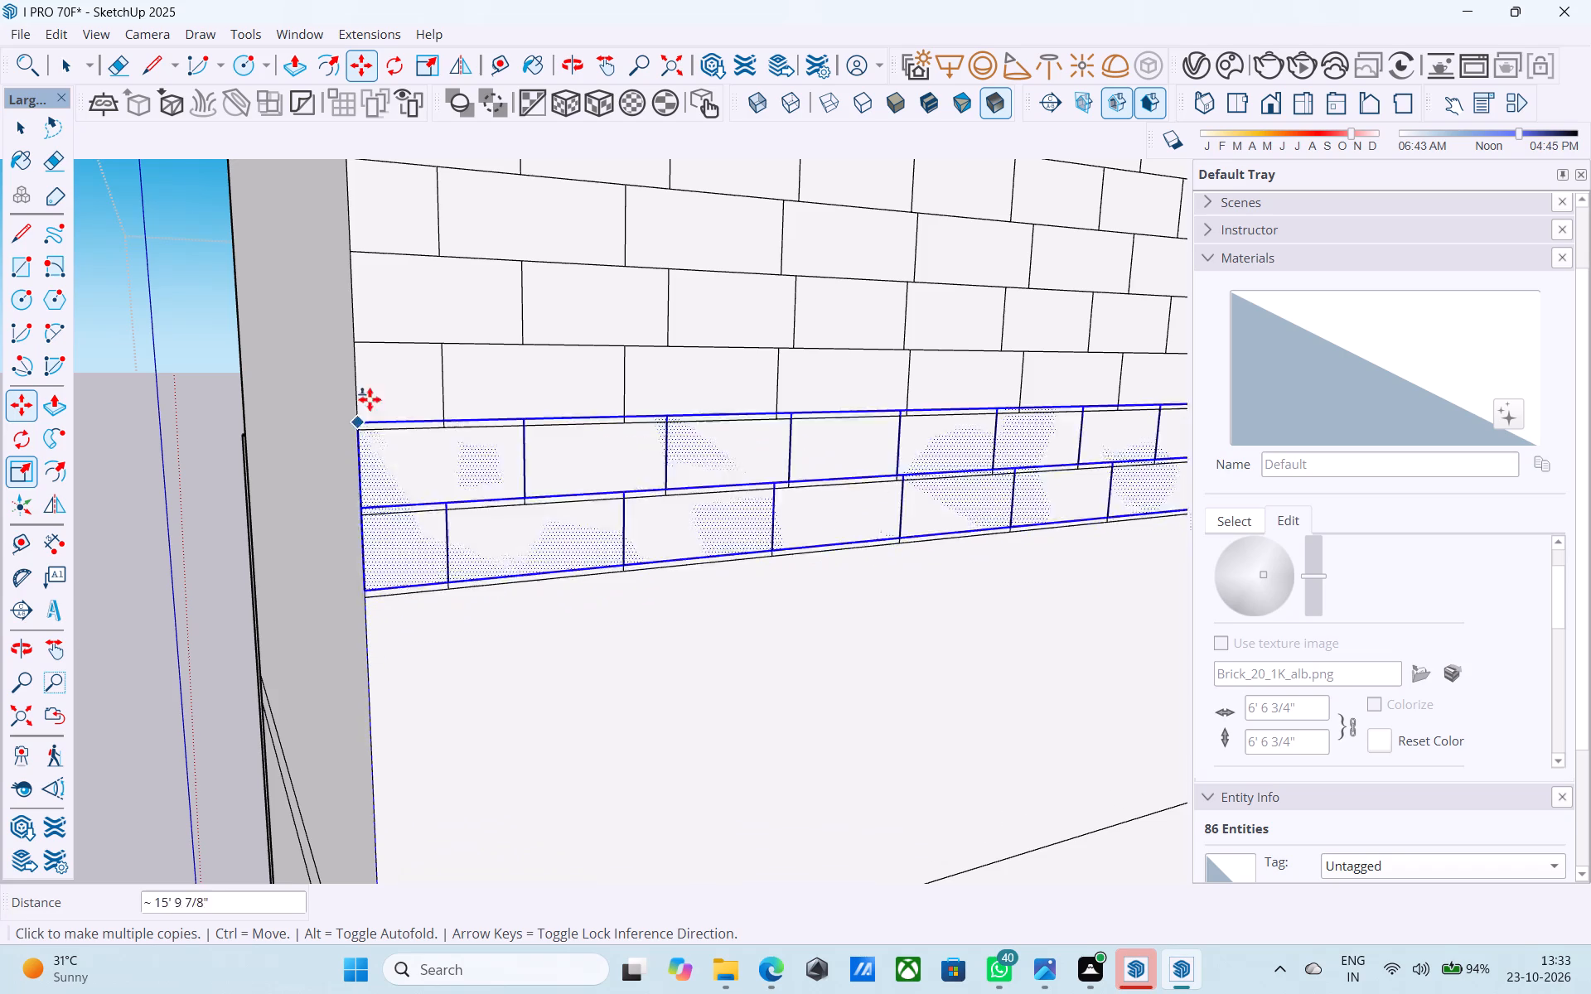
Place three more copies of the two-course brick band to fill the uppermost wall down to the floor band, ending the copying.
{"action": "scroll", "coordinate": [380, 342], "scroll_direction": "down", "scroll_amount": 4}
{"action": "scroll", "coordinate": [437, 645], "scroll_direction": "up", "scroll_amount": 5}
{"action": "left_click", "coordinate": [333, 432]}
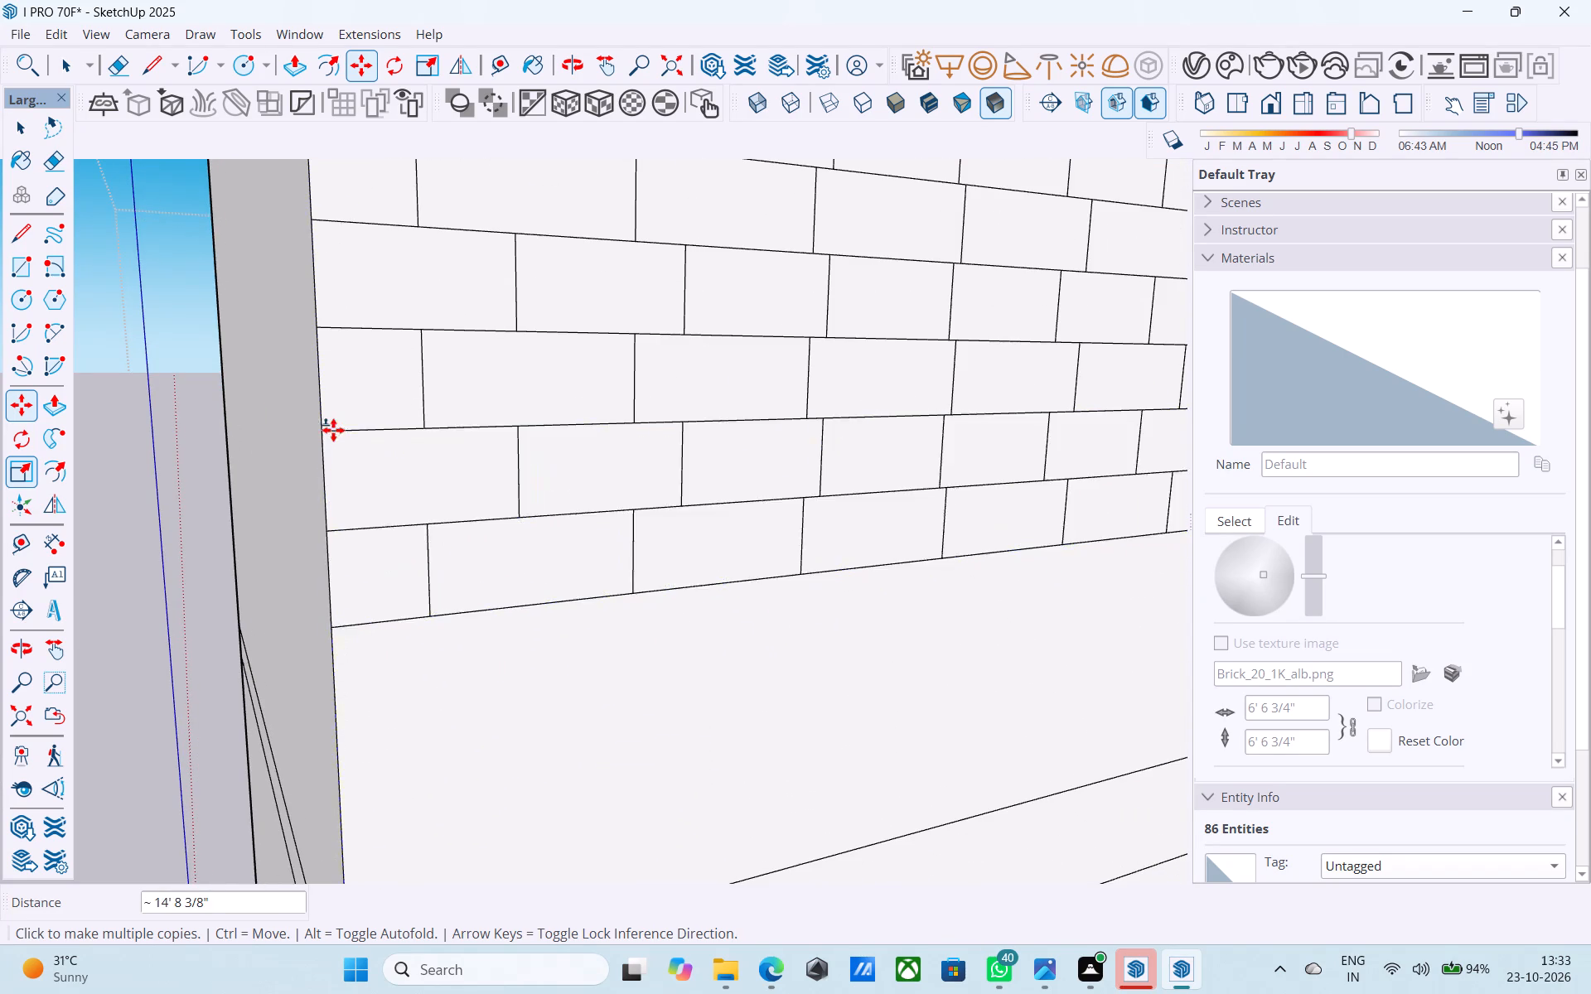
{"action": "scroll", "coordinate": [329, 336], "scroll_direction": "down", "scroll_amount": 7}
{"action": "scroll", "coordinate": [364, 640], "scroll_direction": "up", "scroll_amount": 6}
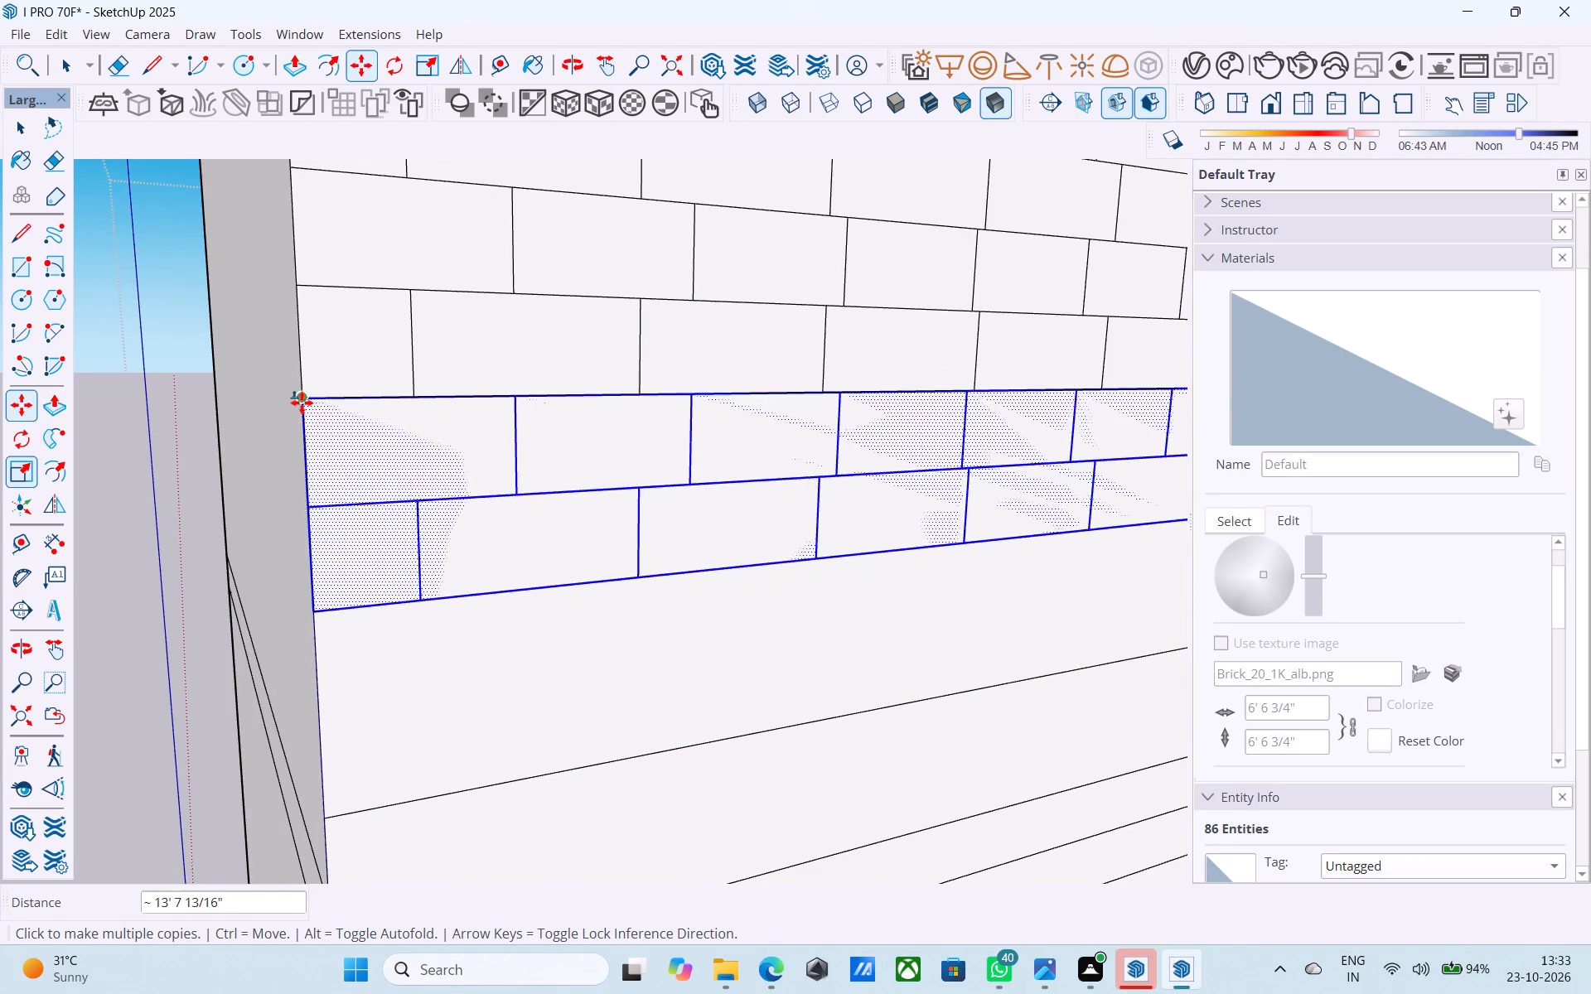
{"action": "left_click", "coordinate": [302, 403]}
{"action": "scroll", "coordinate": [345, 275], "scroll_direction": "down", "scroll_amount": 5}
{"action": "scroll", "coordinate": [395, 615], "scroll_direction": "up", "scroll_amount": 5}
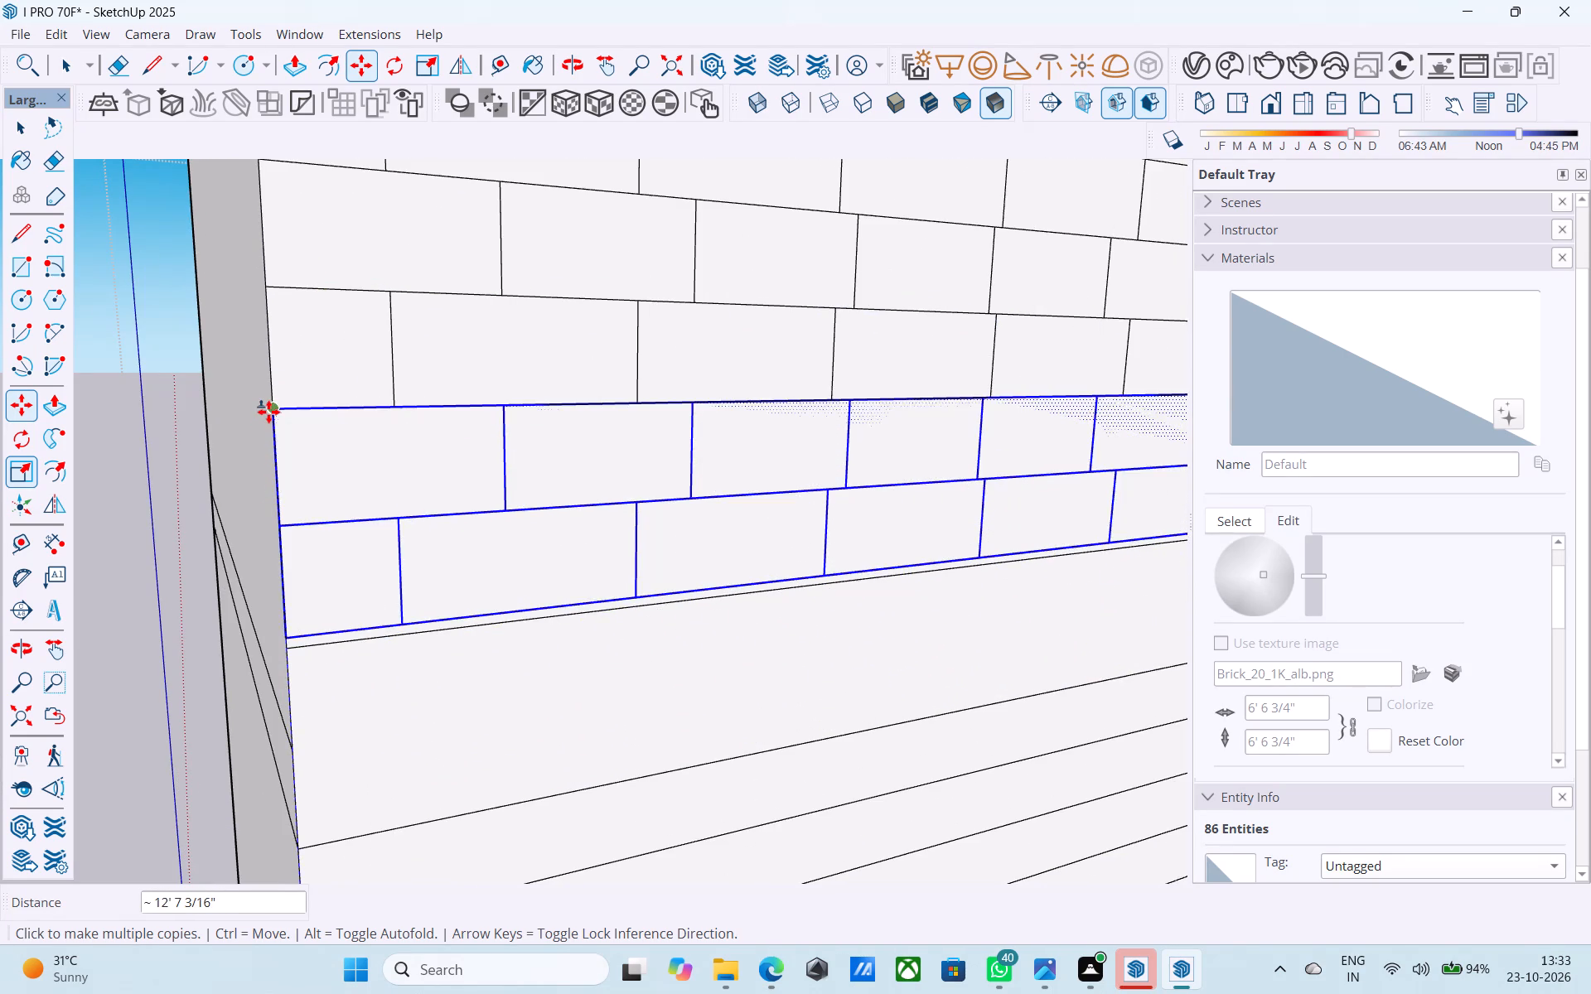
{"action": "left_click", "coordinate": [268, 412]}
{"action": "scroll", "coordinate": [256, 194], "scroll_direction": "down", "scroll_amount": 17}
{"action": "middle_click_drag", "start_coordinate": [378, 609], "coordinate": [499, 616]}
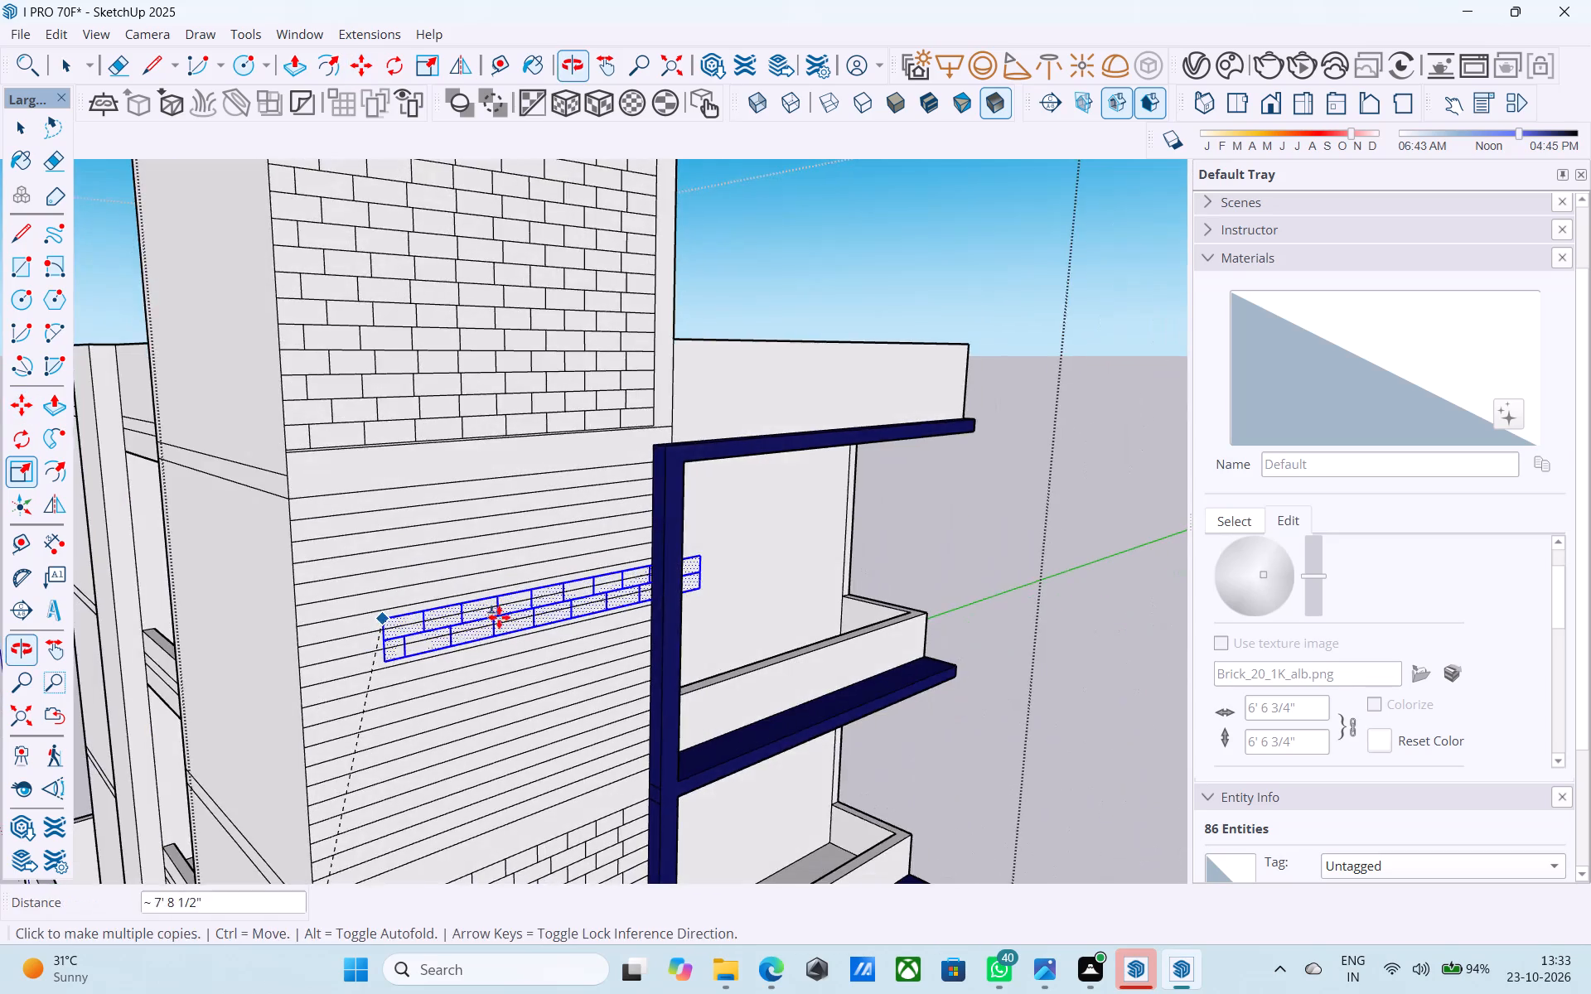
{"action": "scroll", "coordinate": [507, 591], "scroll_direction": "down", "scroll_amount": 6}
{"action": "middle_click_drag", "start_coordinate": [476, 625], "coordinate": [426, 607]}
{"action": "scroll", "coordinate": [390, 560], "scroll_direction": "down", "scroll_amount": 5}
{"action": "middle_click_drag", "start_coordinate": [393, 571], "coordinate": [317, 584]}
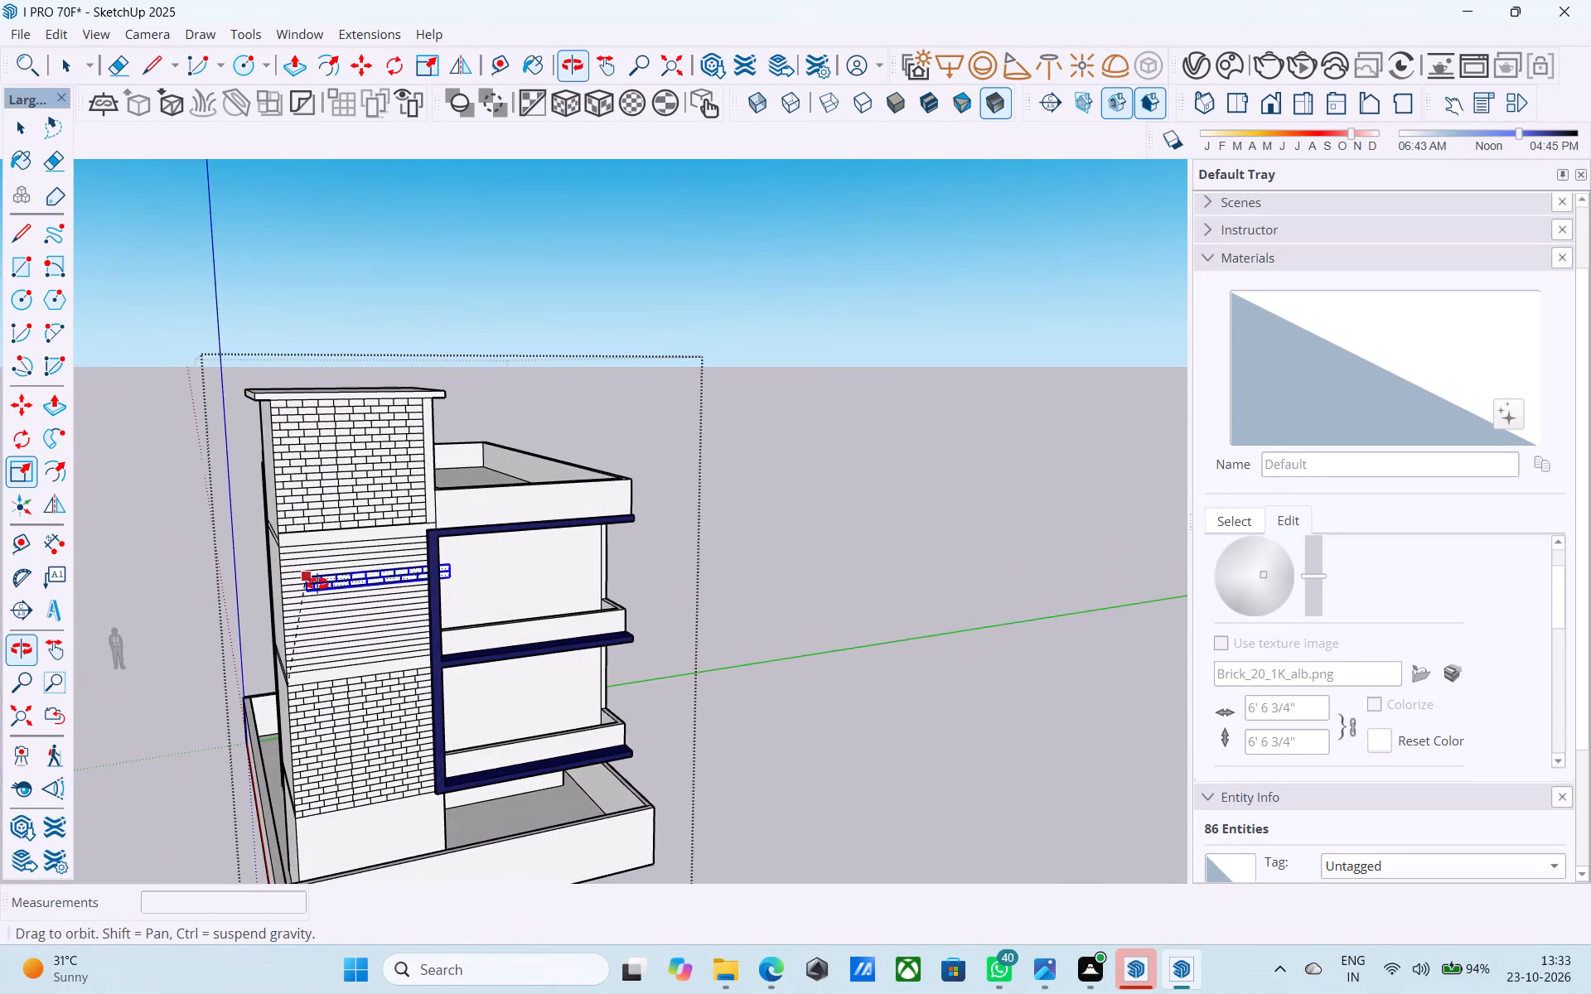
{"action": "middle_click_drag", "start_coordinate": [317, 584], "coordinate": [455, 607]}
{"action": "scroll", "coordinate": [469, 615], "scroll_direction": "up", "scroll_amount": 5}
{"action": "key", "text": "space"}
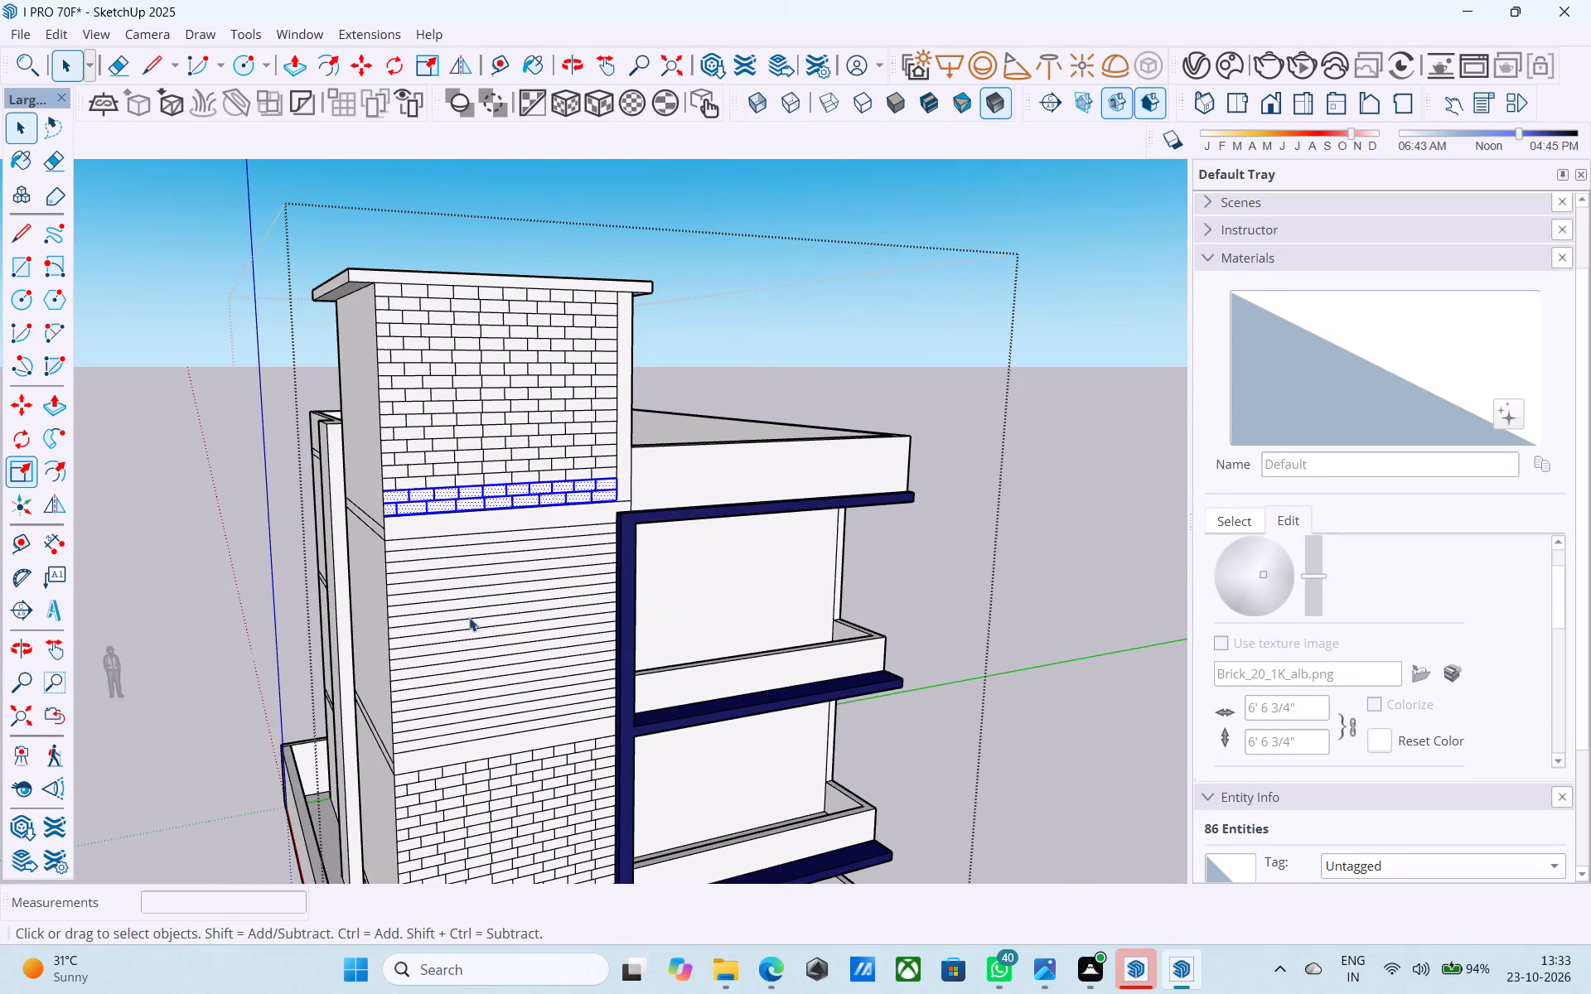
Copy the middle vertical joint of the uppermost wall's second brick course about 3 5/16" along the course toward the blue-frame side.
{"action": "middle_click_drag", "start_coordinate": [473, 620], "coordinate": [534, 667], "text": "shift"}
{"action": "left_click", "coordinate": [505, 504]}
{"action": "scroll", "coordinate": [526, 498], "scroll_direction": "up", "scroll_amount": 7}
{"action": "middle_click_drag", "start_coordinate": [539, 499], "coordinate": [579, 540], "text": "shift"}
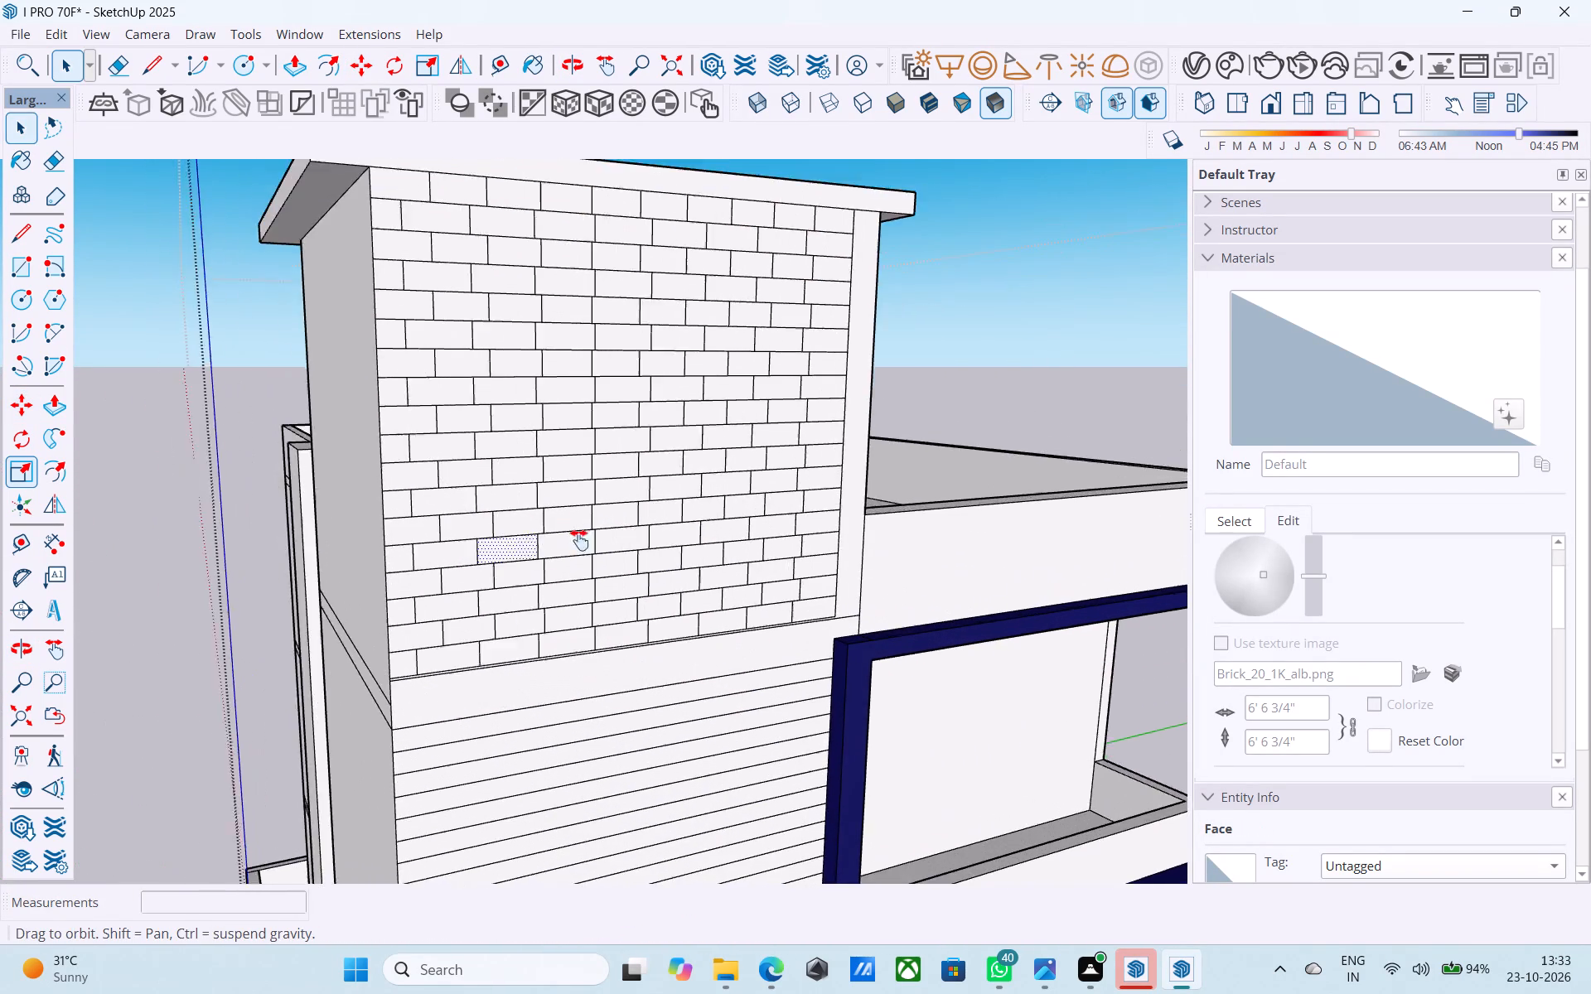
{"action": "middle_click_drag", "start_coordinate": [579, 540], "coordinate": [486, 587], "text": "shift"}
{"action": "middle_click_drag", "start_coordinate": [568, 461], "coordinate": [567, 712], "text": "shift"}
{"action": "scroll", "coordinate": [563, 530], "scroll_direction": "up", "scroll_amount": 5}
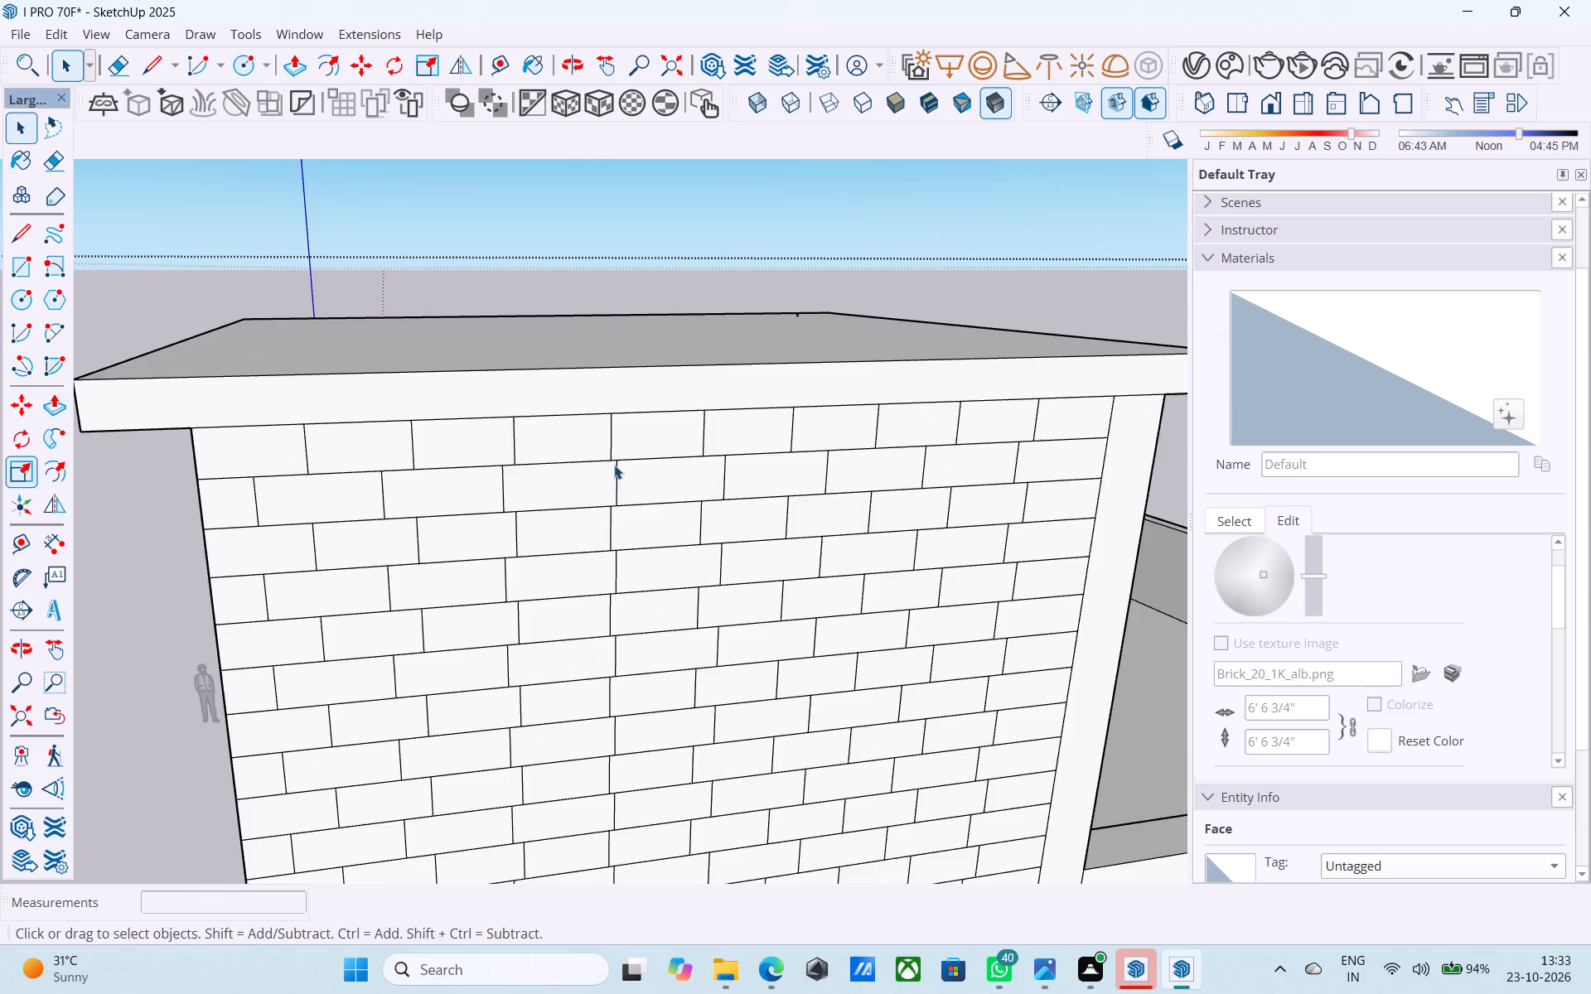
{"action": "middle_click_drag", "start_coordinate": [614, 465], "coordinate": [610, 499], "text": "shift"}
{"action": "scroll", "coordinate": [618, 515], "scroll_direction": "up", "scroll_amount": 2}
{"action": "left_click", "coordinate": [612, 511]}
{"action": "key", "text": "m"}
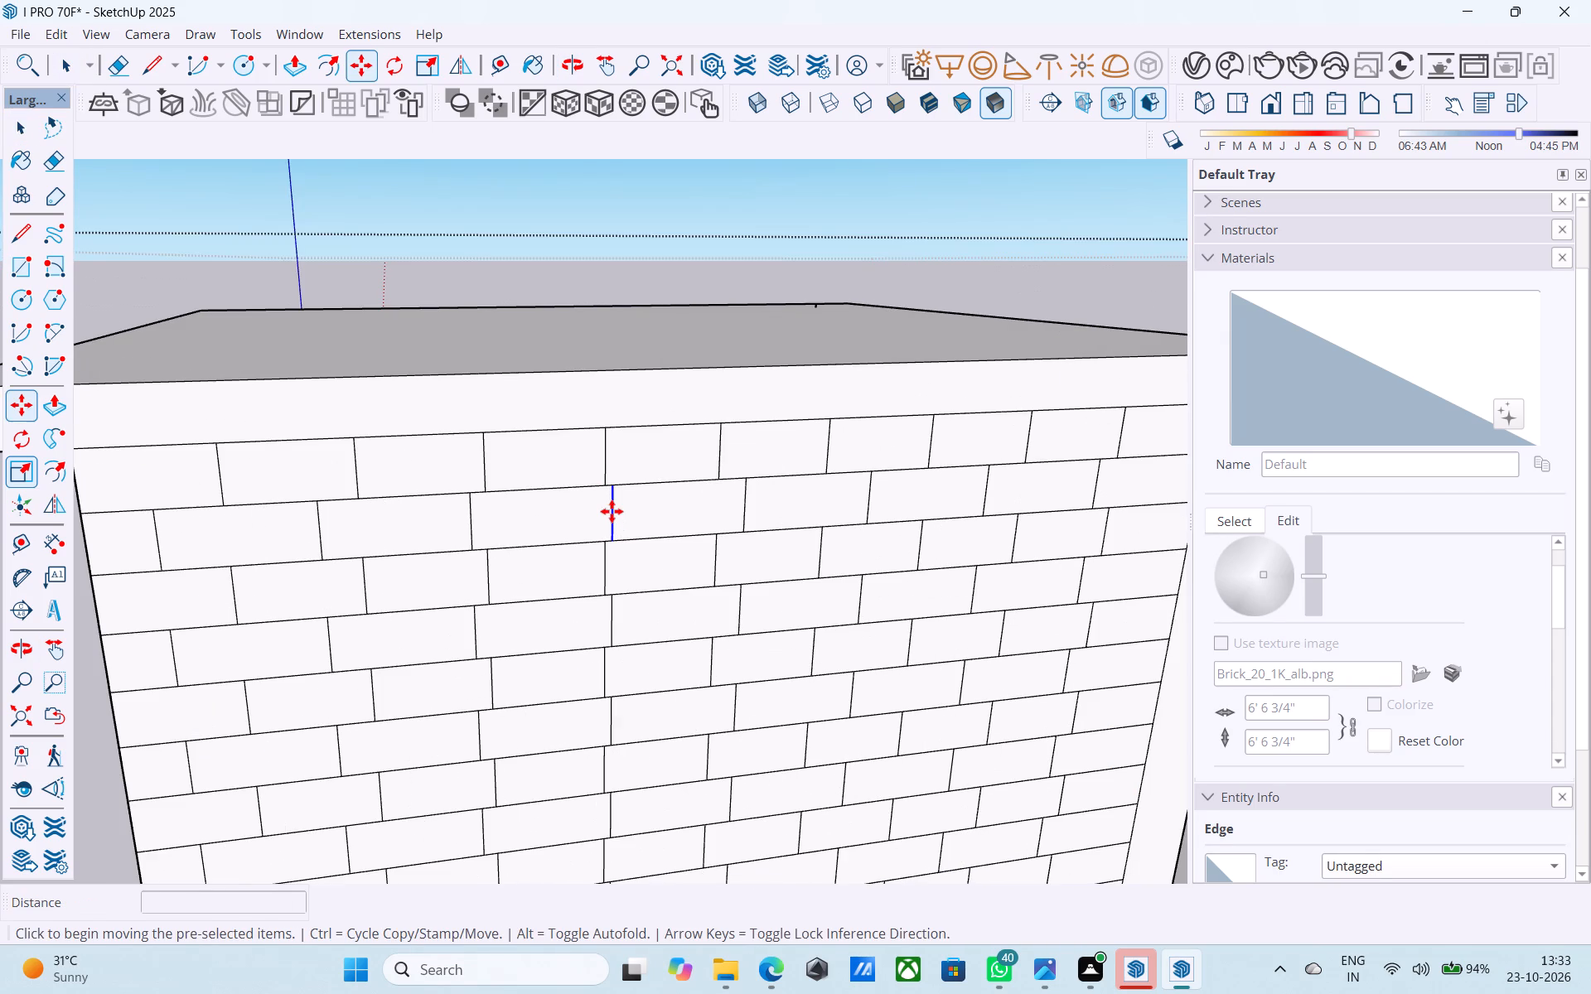
{"action": "scroll", "coordinate": [607, 506], "scroll_direction": "up", "scroll_amount": 4}
{"action": "left_click", "coordinate": [616, 471]}
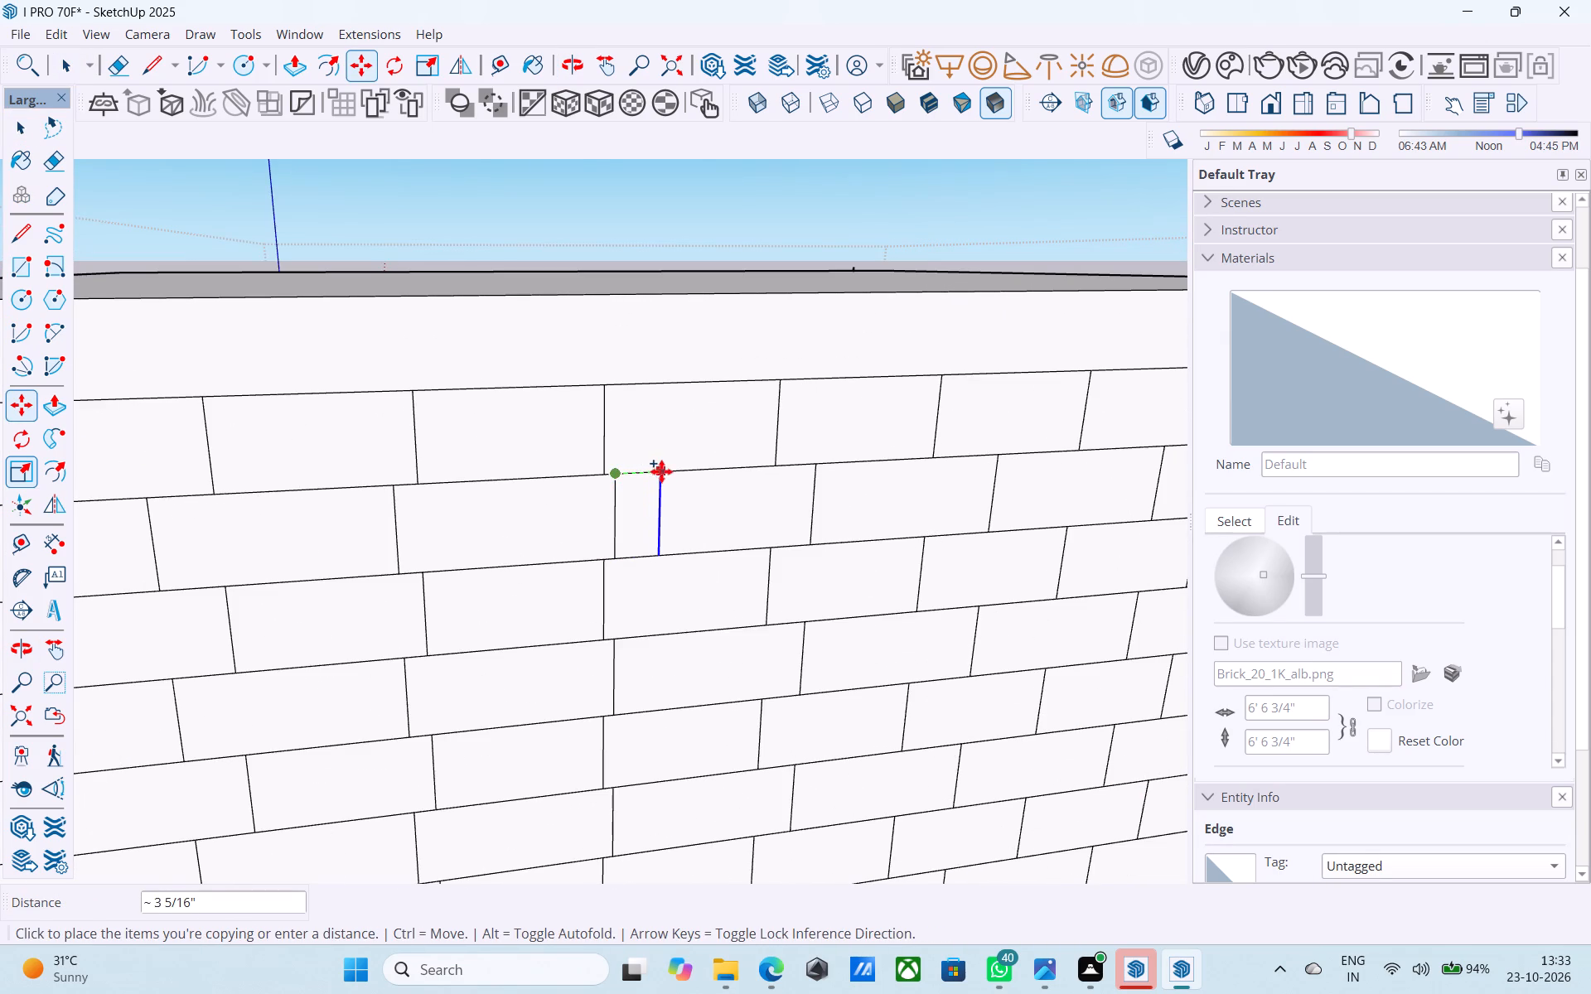
{"action": "left_click", "coordinate": [661, 470]}
Copy the same vertical joint a few inches to its other side, and erase the original joint between the two copies.
{"action": "key", "text": "space"}
{"action": "left_click", "coordinate": [610, 501]}
{"action": "left_click", "coordinate": [616, 503]}
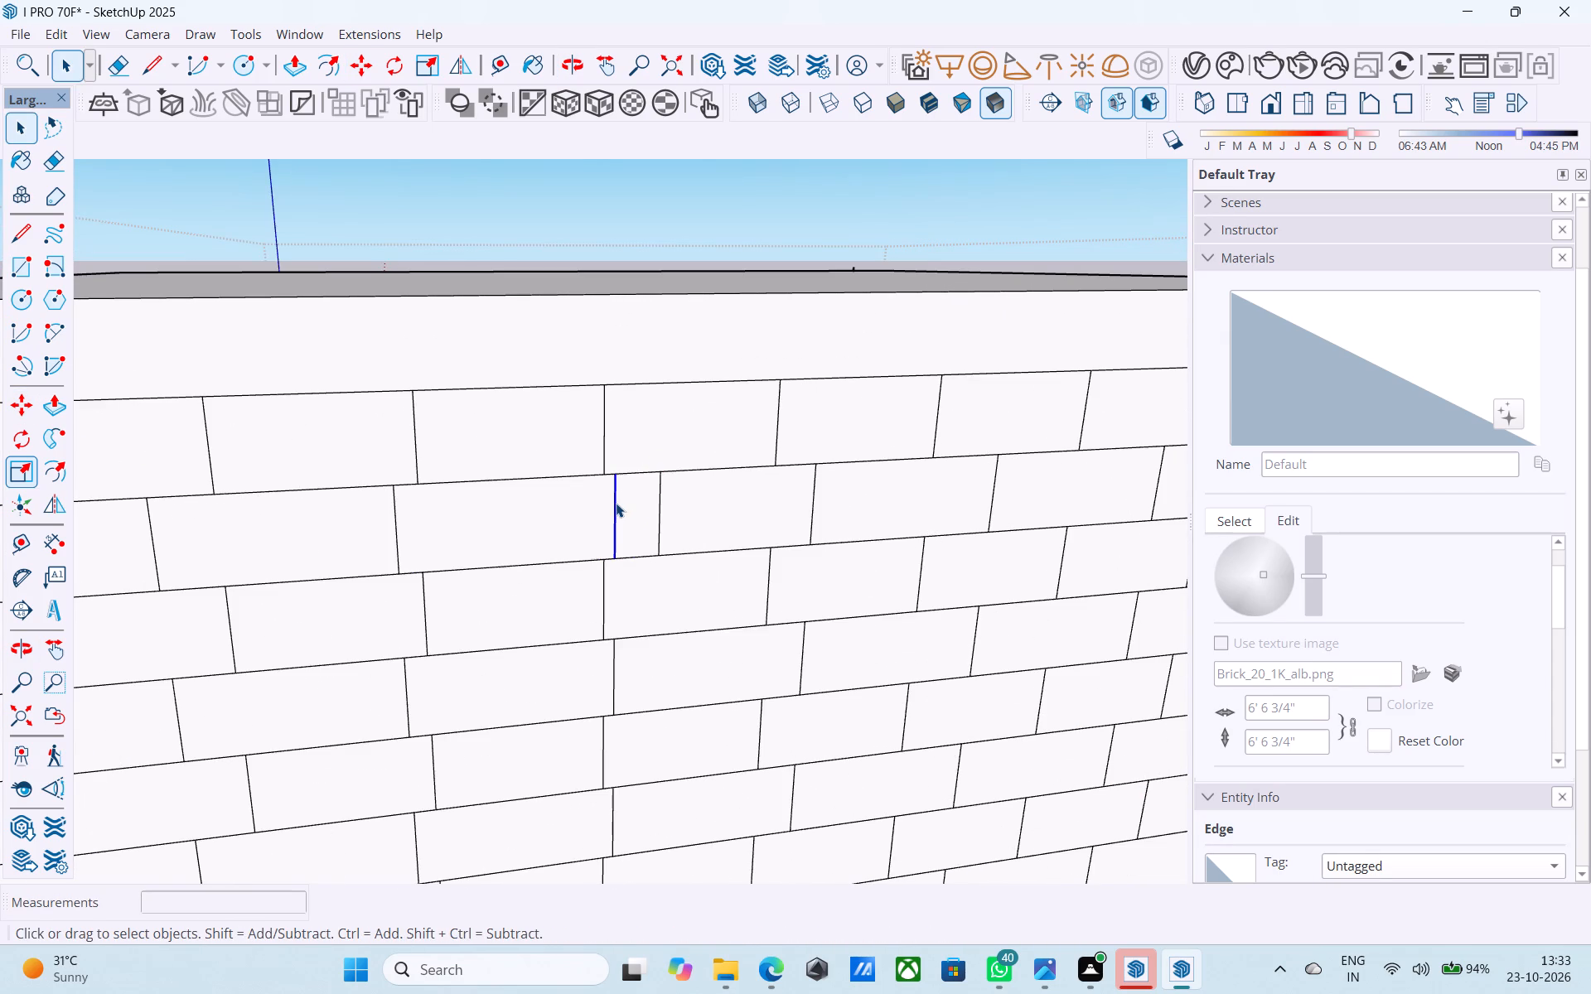
{"action": "key", "text": "m"}
{"action": "left_click", "coordinate": [621, 478]}
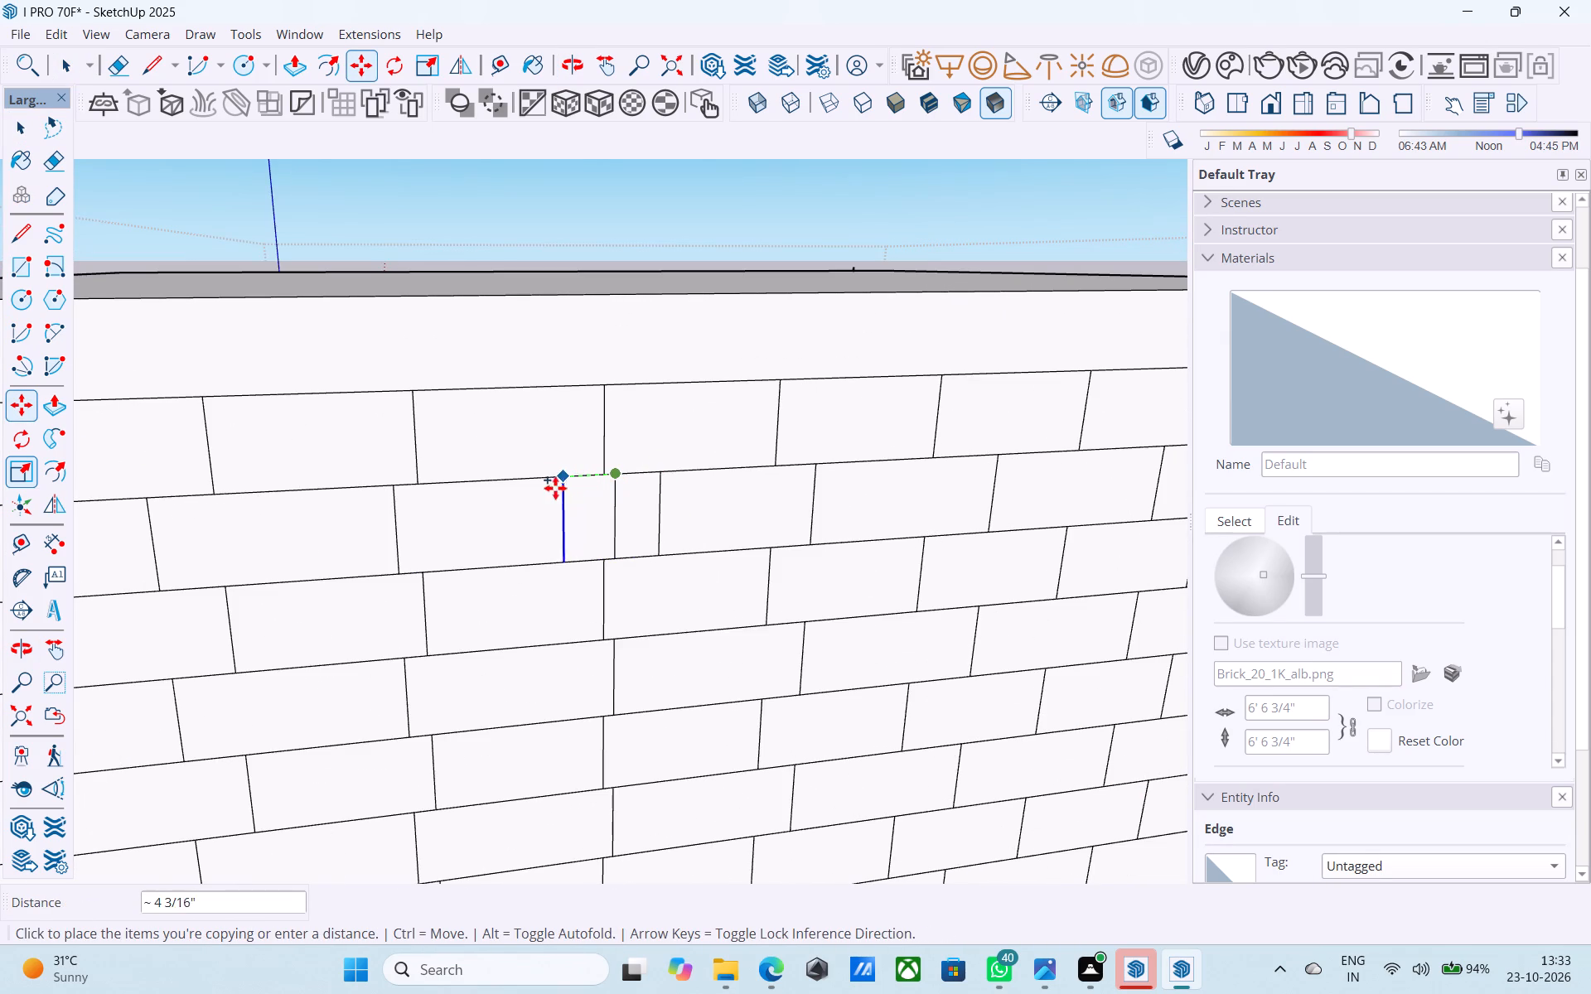
{"action": "left_click", "coordinate": [546, 488]}
{"action": "key", "text": "v"}
{"action": "key", "text": "space"}
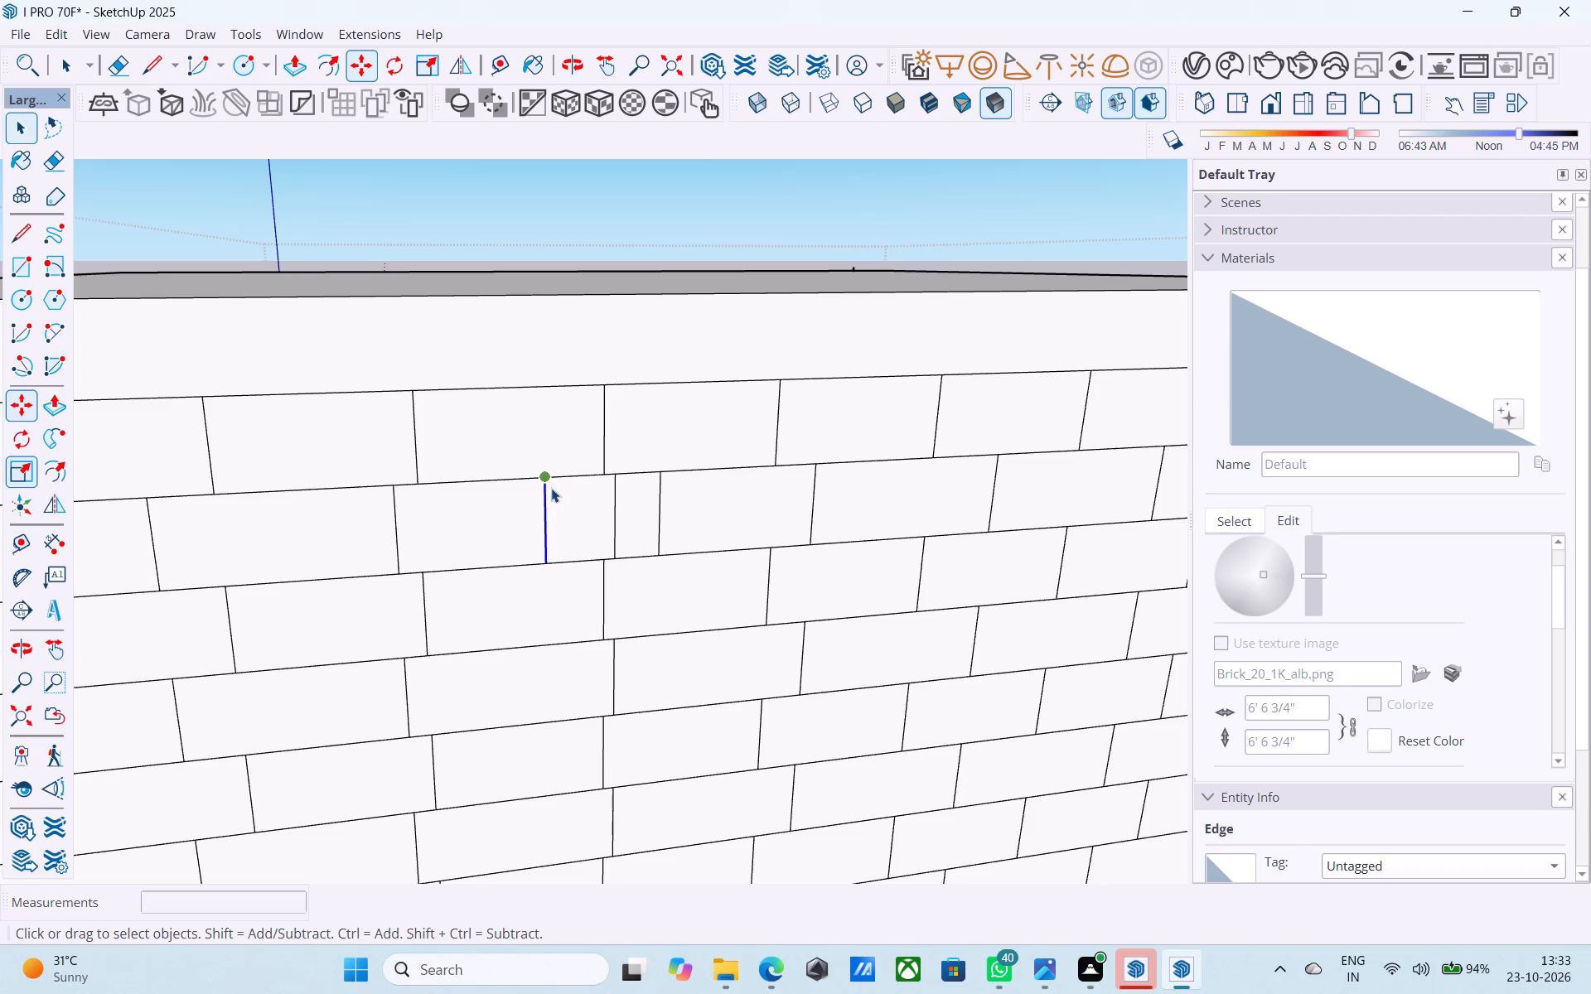
{"action": "key", "text": "e"}
{"action": "left_click_drag", "start_coordinate": [627, 519], "coordinate": [600, 524]}
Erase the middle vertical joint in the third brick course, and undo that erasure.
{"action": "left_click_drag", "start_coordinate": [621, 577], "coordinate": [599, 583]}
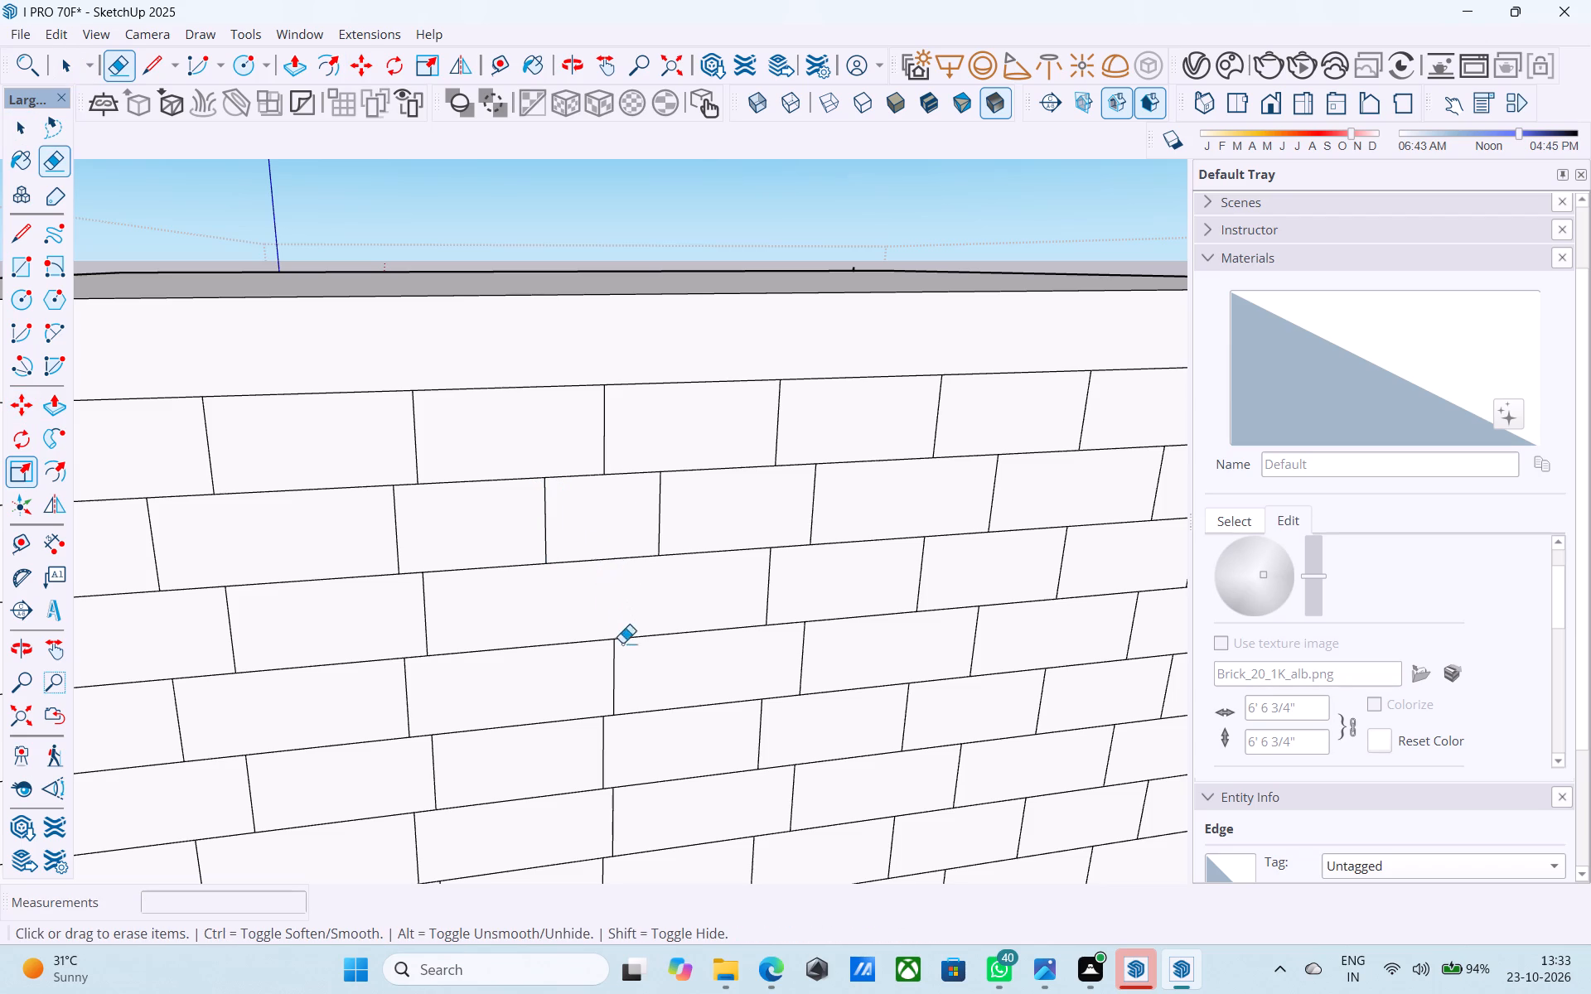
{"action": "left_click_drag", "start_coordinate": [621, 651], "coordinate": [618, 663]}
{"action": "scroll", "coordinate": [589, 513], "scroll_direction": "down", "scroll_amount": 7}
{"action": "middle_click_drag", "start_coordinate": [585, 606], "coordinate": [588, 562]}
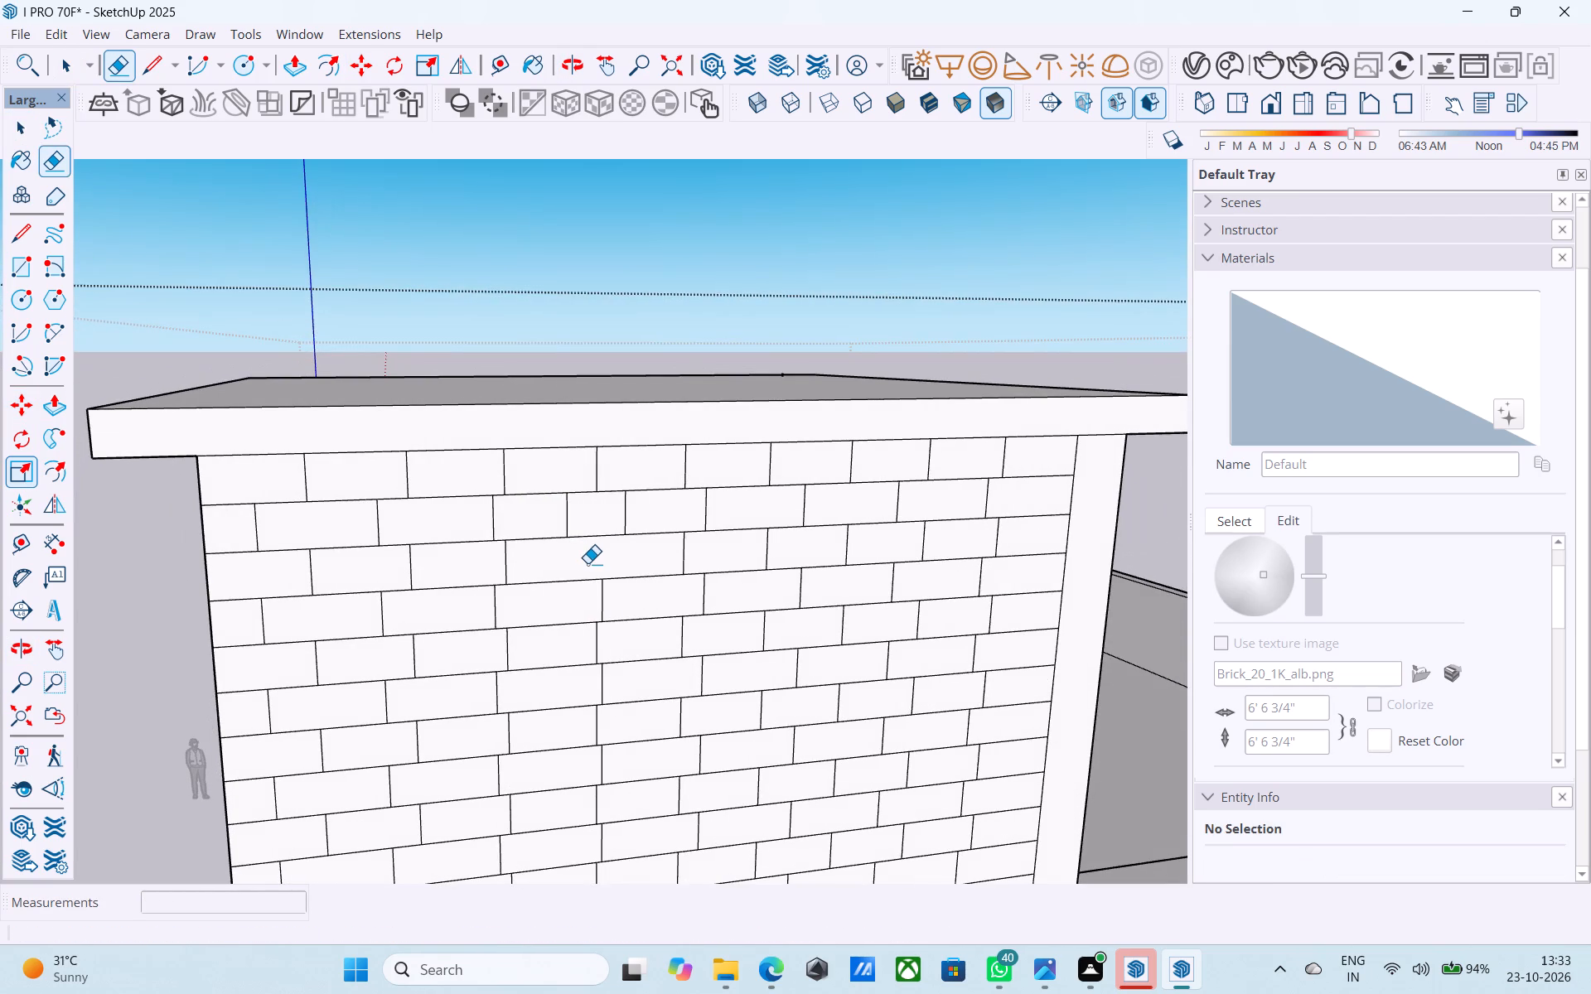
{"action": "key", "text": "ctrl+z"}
Erase the middle vertical joints in the fourth, sixth, eighth and tenth brick courses of the uppermost wall.
{"action": "scroll", "coordinate": [607, 610], "scroll_direction": "up", "scroll_amount": 4}
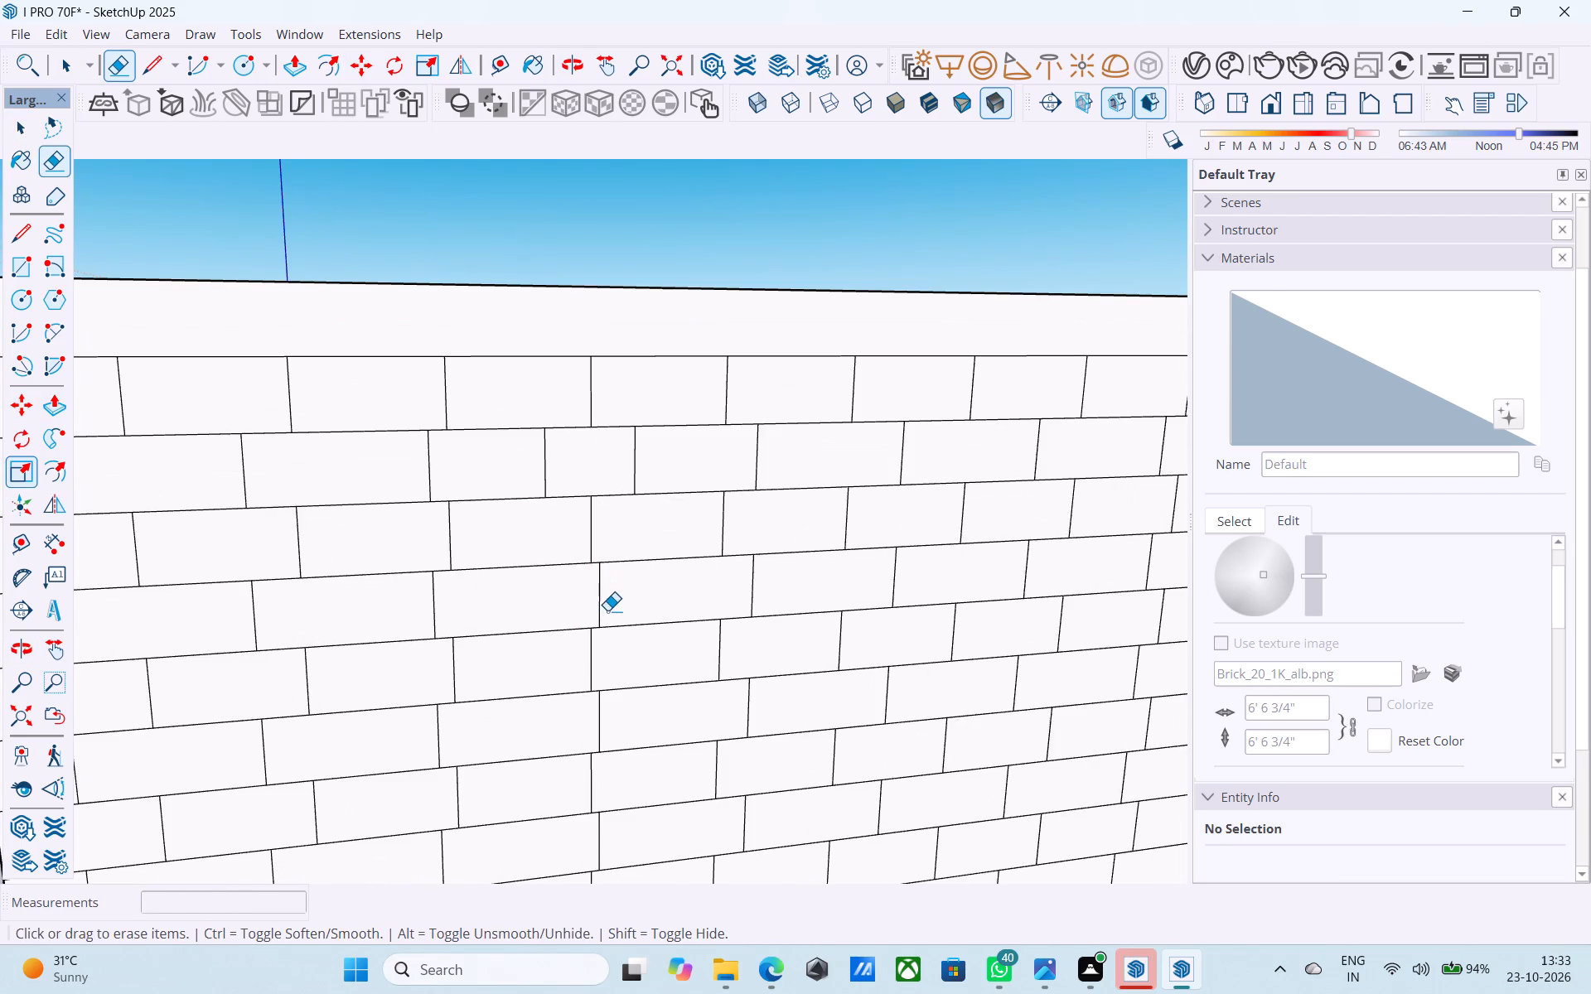
{"action": "left_click_drag", "start_coordinate": [607, 610], "coordinate": [586, 610]}
{"action": "left_click_drag", "start_coordinate": [614, 719], "coordinate": [602, 721]}
{"action": "scroll", "coordinate": [583, 451], "scroll_direction": "down", "scroll_amount": 2}
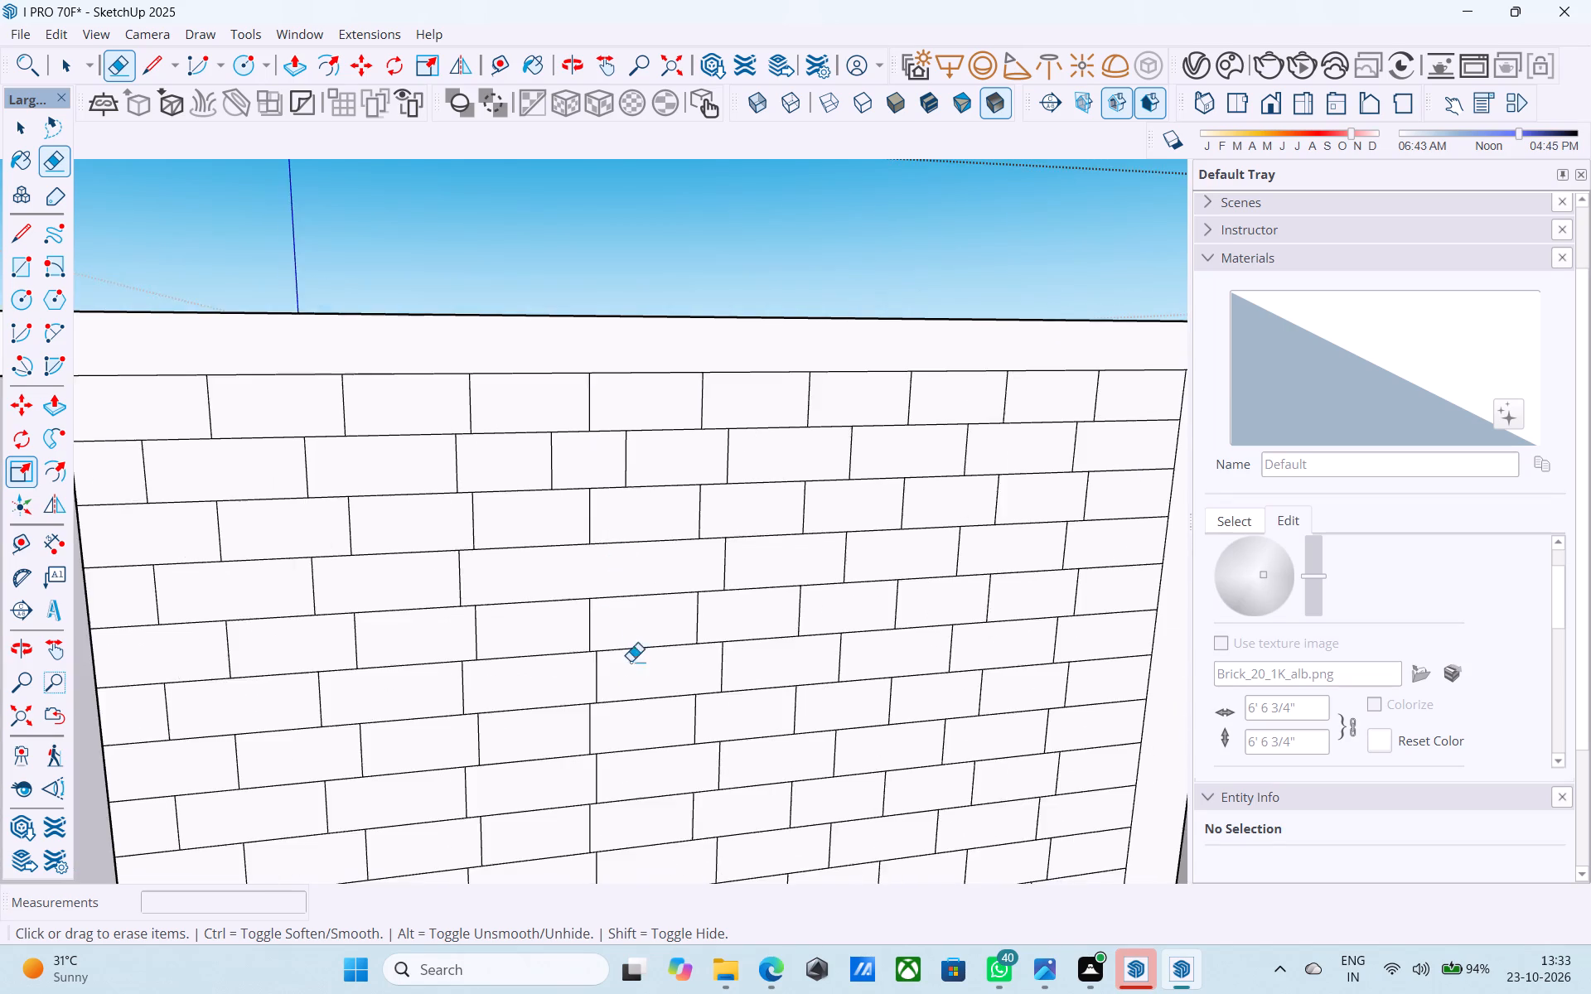
{"action": "scroll", "coordinate": [628, 672], "scroll_direction": "up", "scroll_amount": 2}
{"action": "left_click_drag", "start_coordinate": [605, 673], "coordinate": [593, 678]}
{"action": "left_click_drag", "start_coordinate": [579, 685], "coordinate": [602, 678]}
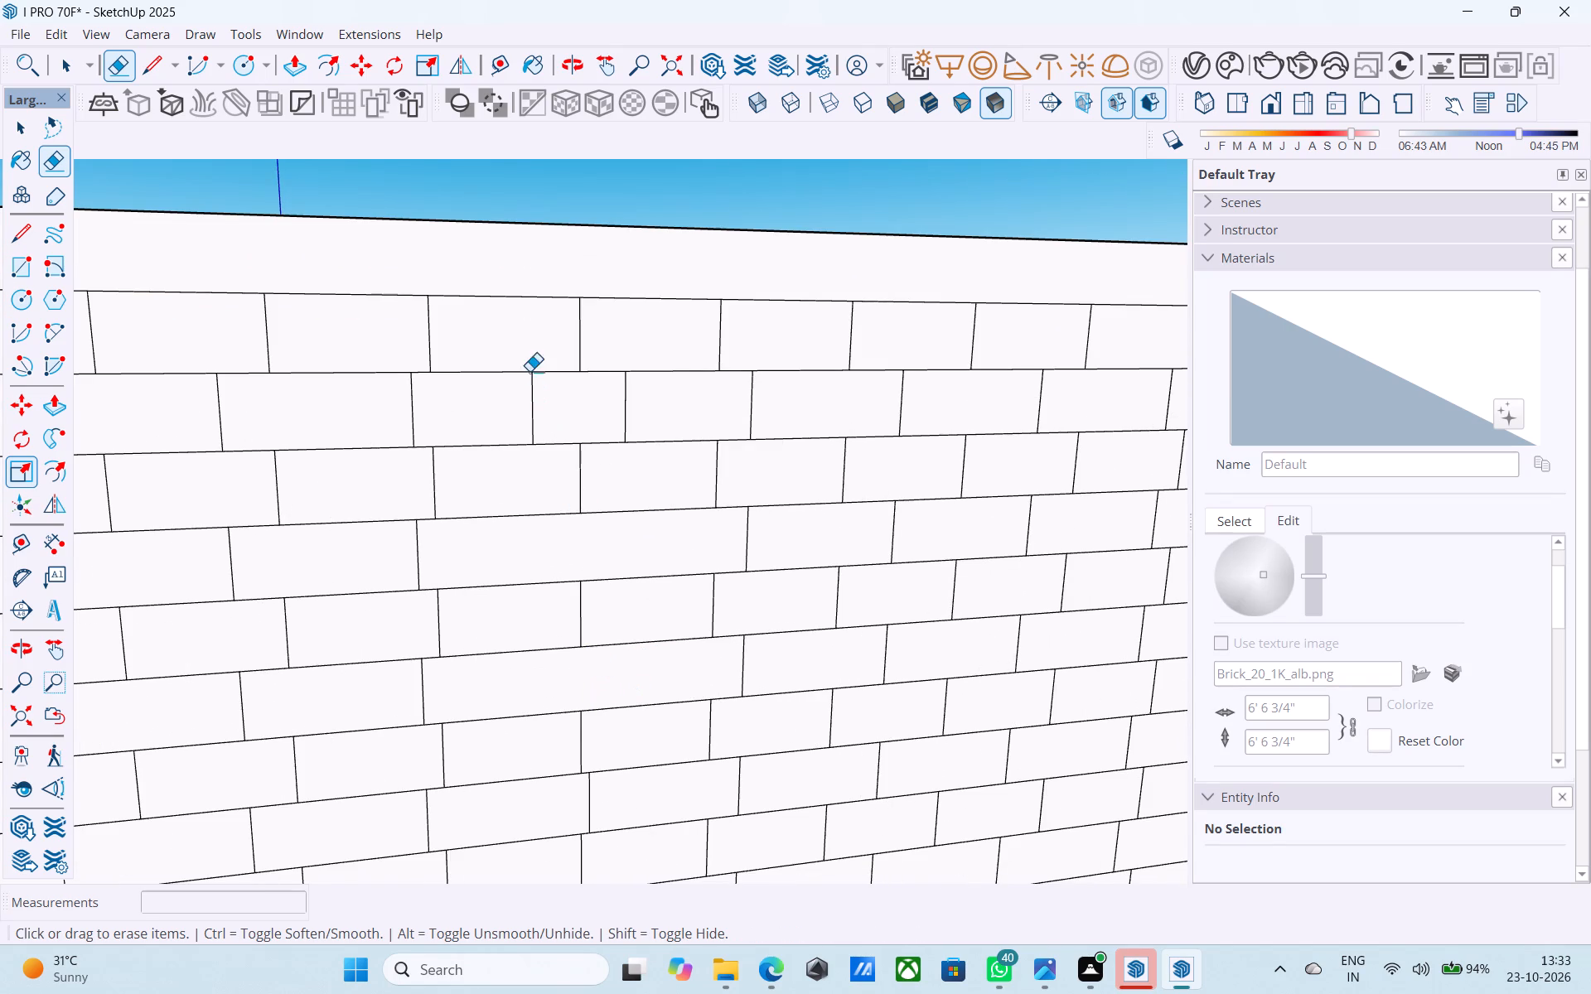
{"action": "scroll", "coordinate": [530, 370], "scroll_direction": "down", "scroll_amount": 6}
{"action": "scroll", "coordinate": [560, 678], "scroll_direction": "up", "scroll_amount": 5}
{"action": "left_click_drag", "start_coordinate": [575, 596], "coordinate": [560, 598]}
{"action": "left_click_drag", "start_coordinate": [582, 721], "coordinate": [560, 717]}
Erase the middle vertical joints in the remaining alternate courses, from the twelfth down to the bottom course above the floor band.
{"action": "scroll", "coordinate": [611, 366], "scroll_direction": "down", "scroll_amount": 7}
{"action": "scroll", "coordinate": [609, 701], "scroll_direction": "up", "scroll_amount": 5}
{"action": "left_click_drag", "start_coordinate": [590, 583], "coordinate": [571, 578]}
{"action": "scroll", "coordinate": [559, 422], "scroll_direction": "down", "scroll_amount": 4}
{"action": "scroll", "coordinate": [597, 598], "scroll_direction": "up", "scroll_amount": 5}
{"action": "left_click_drag", "start_coordinate": [587, 635], "coordinate": [548, 630]}
{"action": "scroll", "coordinate": [546, 417], "scroll_direction": "down", "scroll_amount": 5}
{"action": "scroll", "coordinate": [592, 637], "scroll_direction": "up", "scroll_amount": 5}
{"action": "left_click_drag", "start_coordinate": [556, 630], "coordinate": [521, 630]}
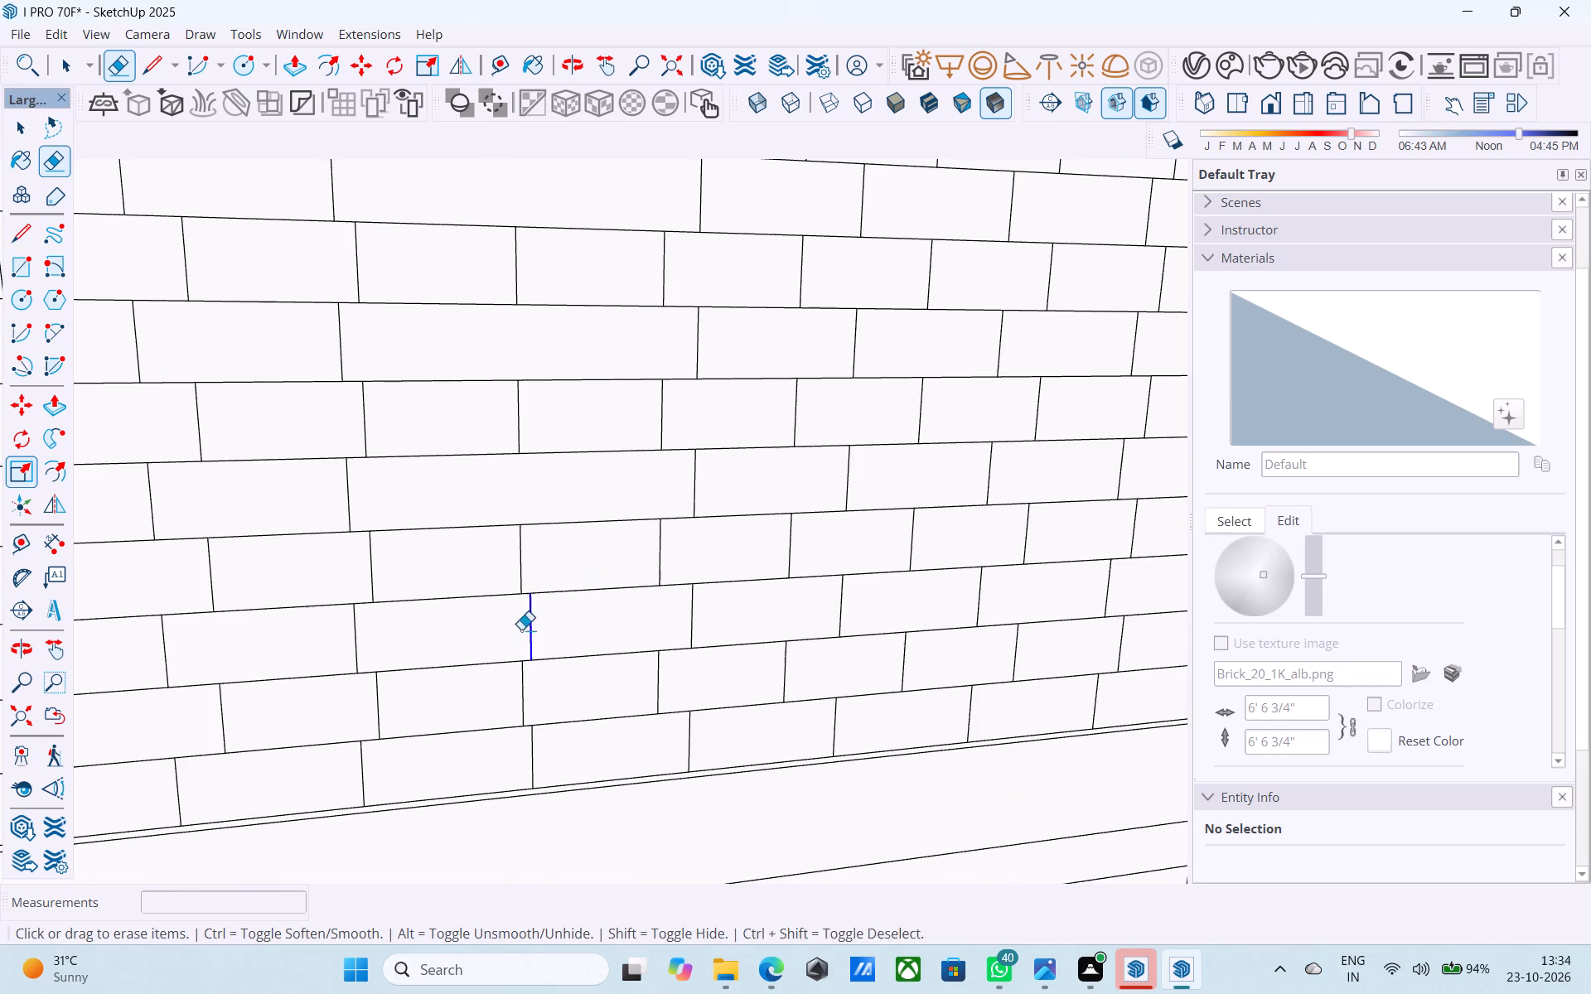
{"action": "left_click_drag", "start_coordinate": [549, 754], "coordinate": [485, 754]}
{"action": "scroll", "coordinate": [543, 746], "scroll_direction": "down", "scroll_amount": 20}
{"action": "scroll", "coordinate": [543, 746], "scroll_direction": "down", "scroll_amount": 3}
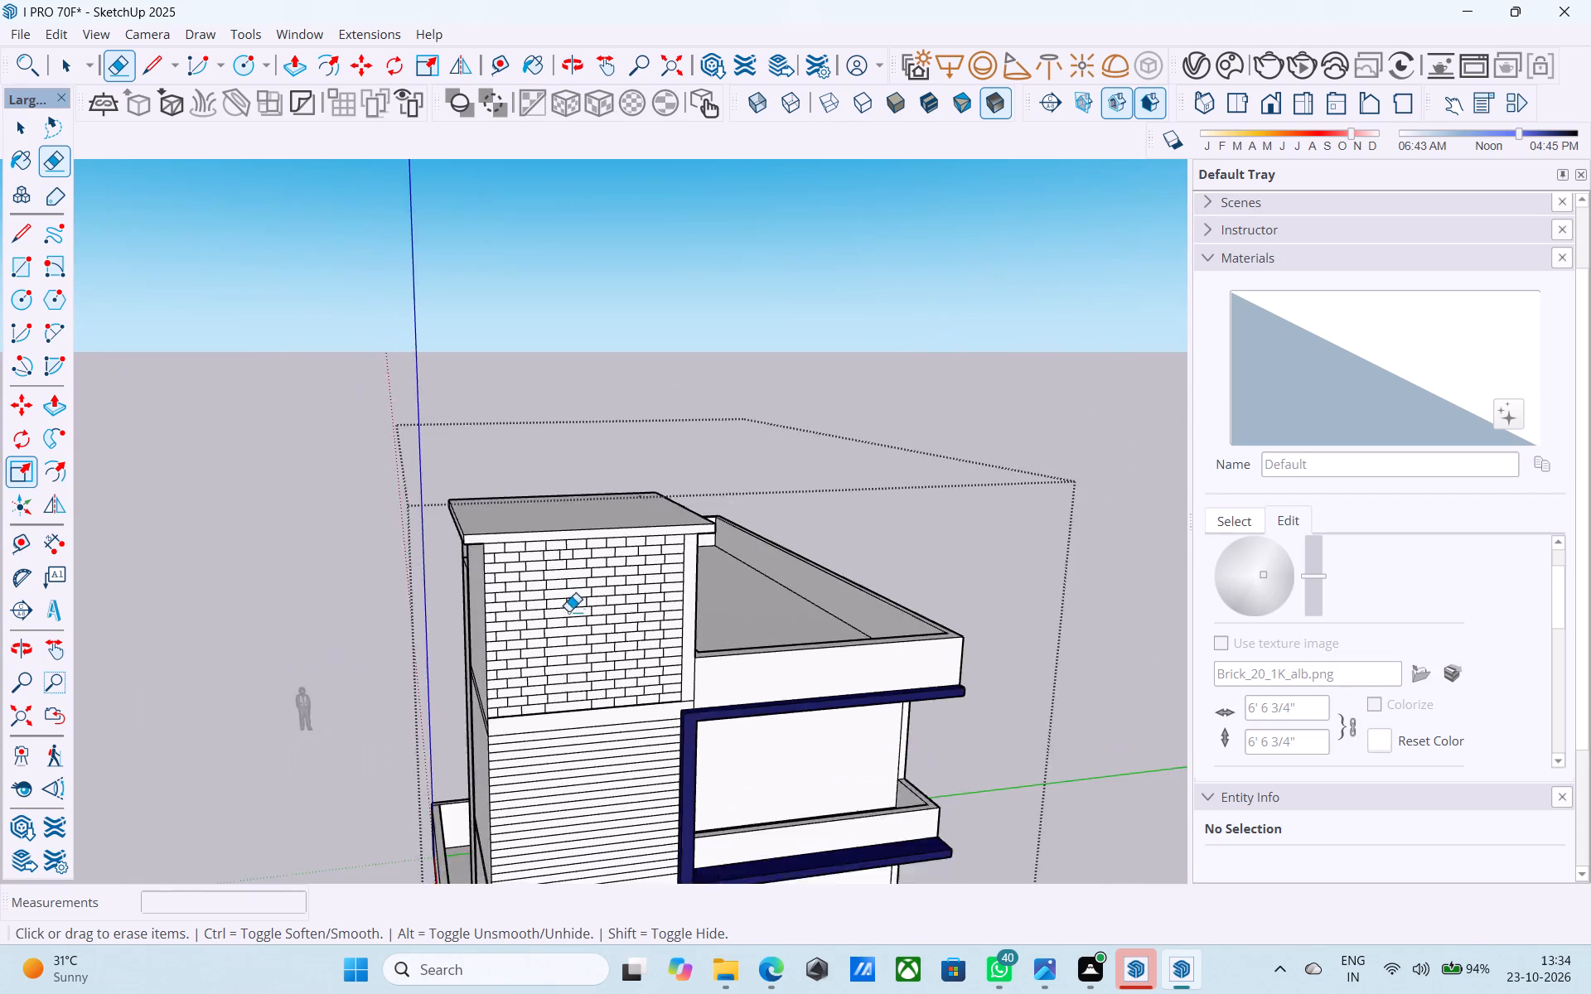
Copy the second course's pair of middle joints down to the fourth and sixth courses, aligned along the wall's outer corner.
{"action": "scroll", "coordinate": [567, 611], "scroll_direction": "up", "scroll_amount": 20}
{"action": "scroll", "coordinate": [567, 611], "scroll_direction": "up", "scroll_amount": 2}
{"action": "key", "text": "space"}
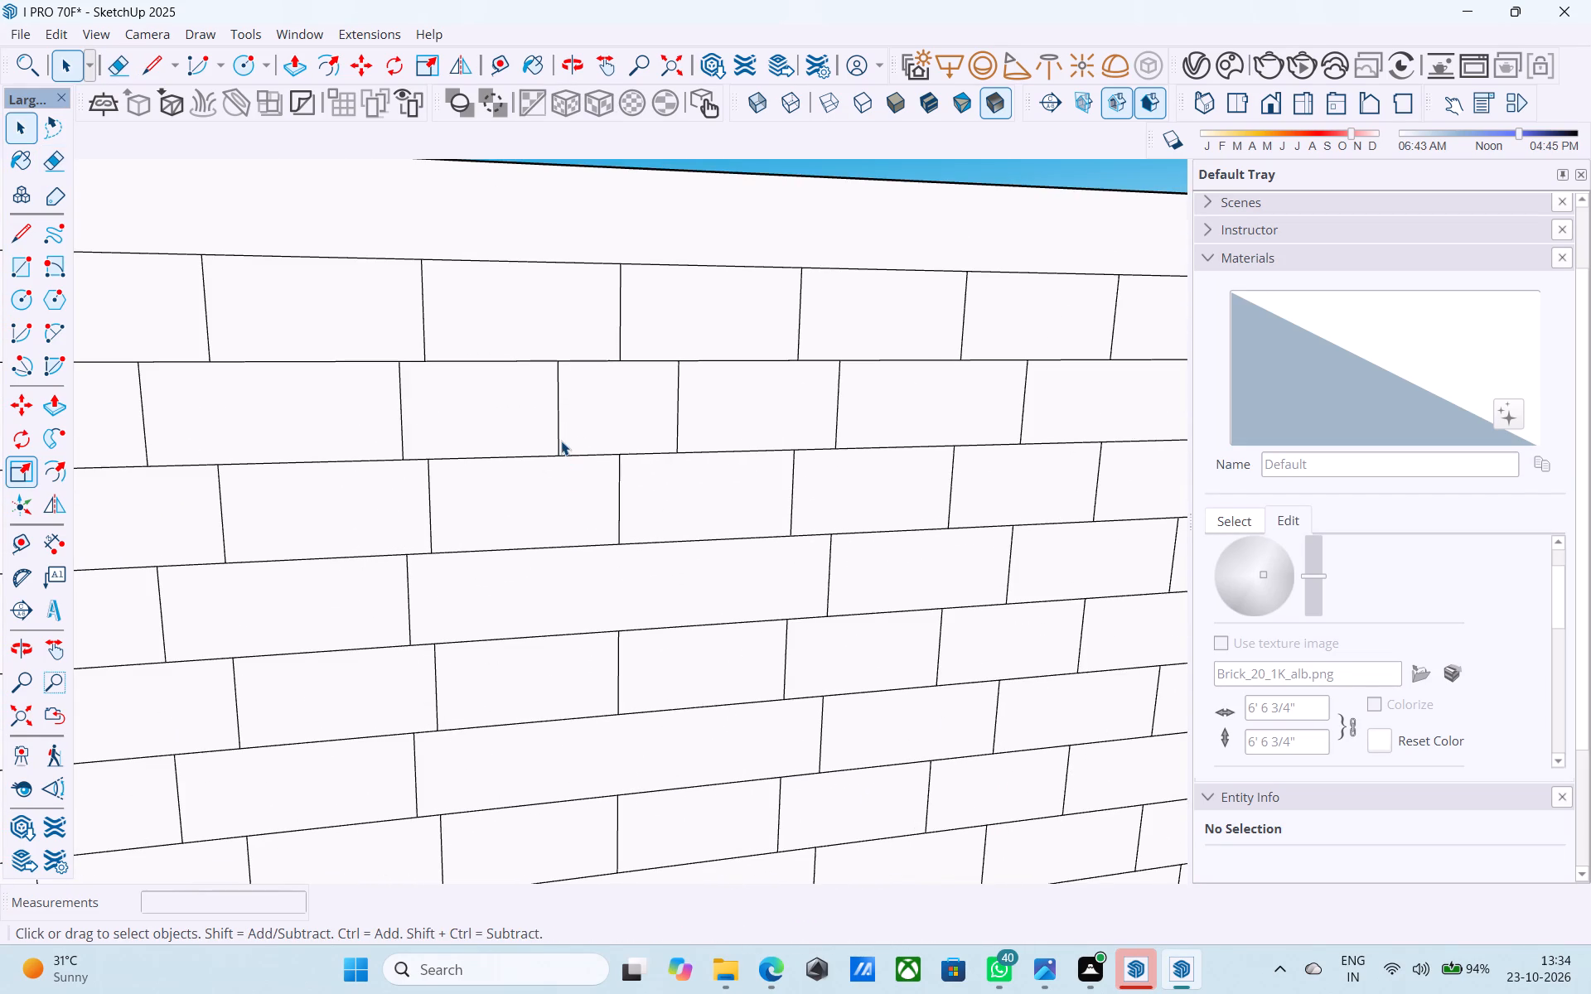
{"action": "left_click", "coordinate": [561, 441]}
{"action": "left_click", "coordinate": [676, 438], "text": "shift"}
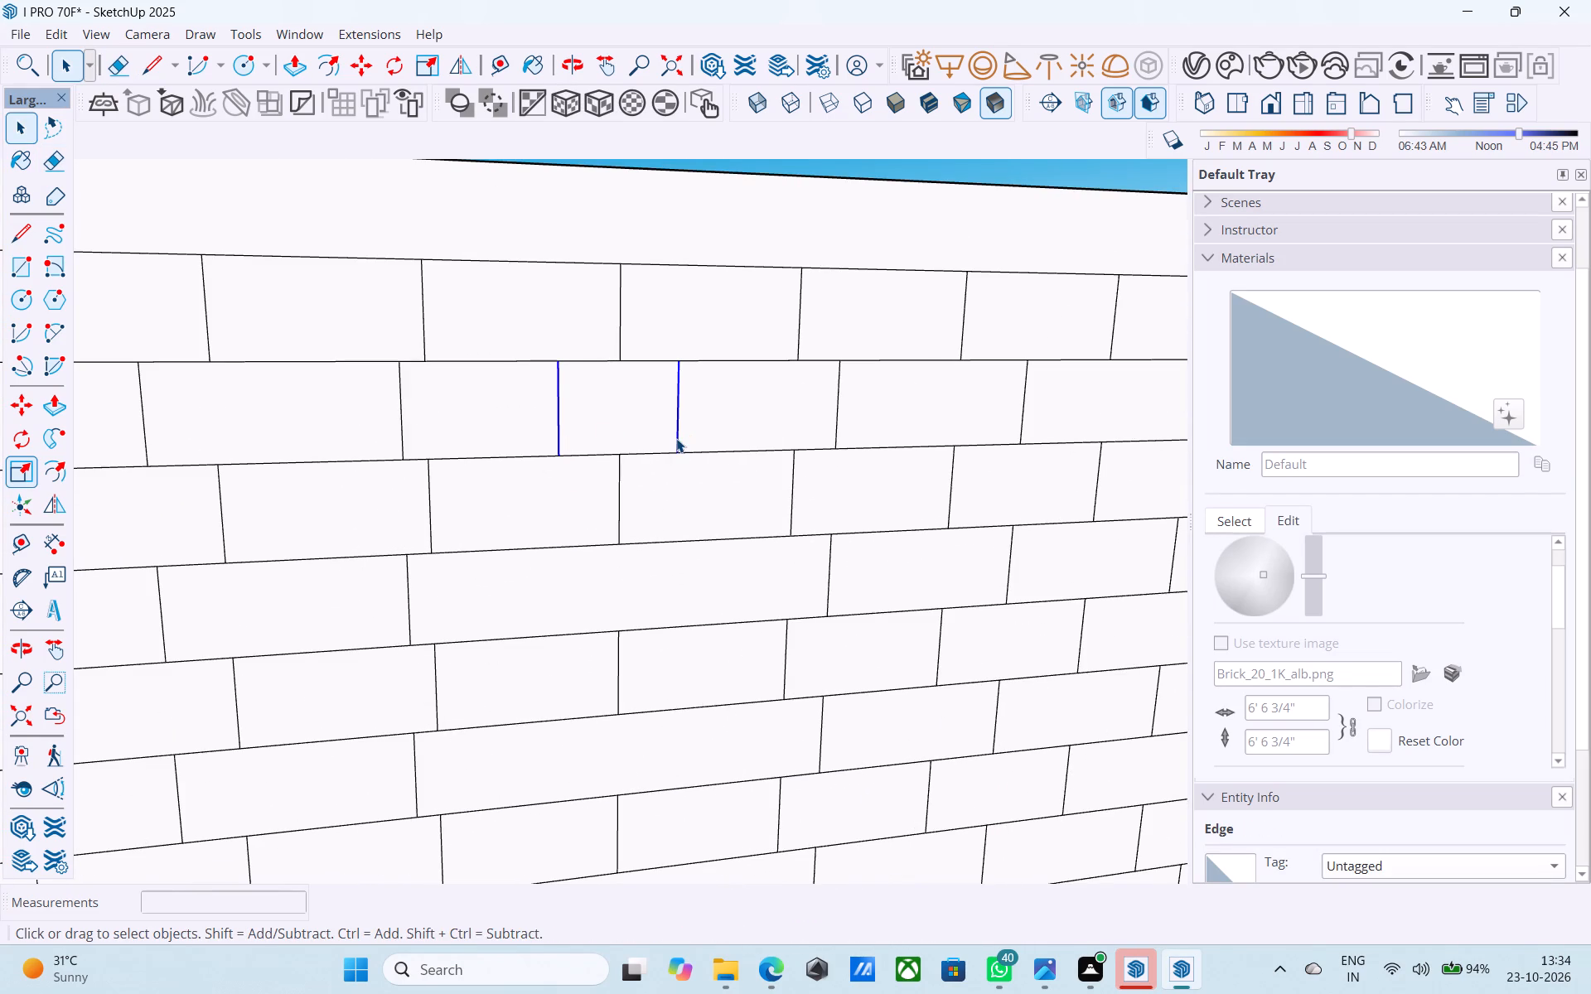
{"action": "key", "text": "m"}
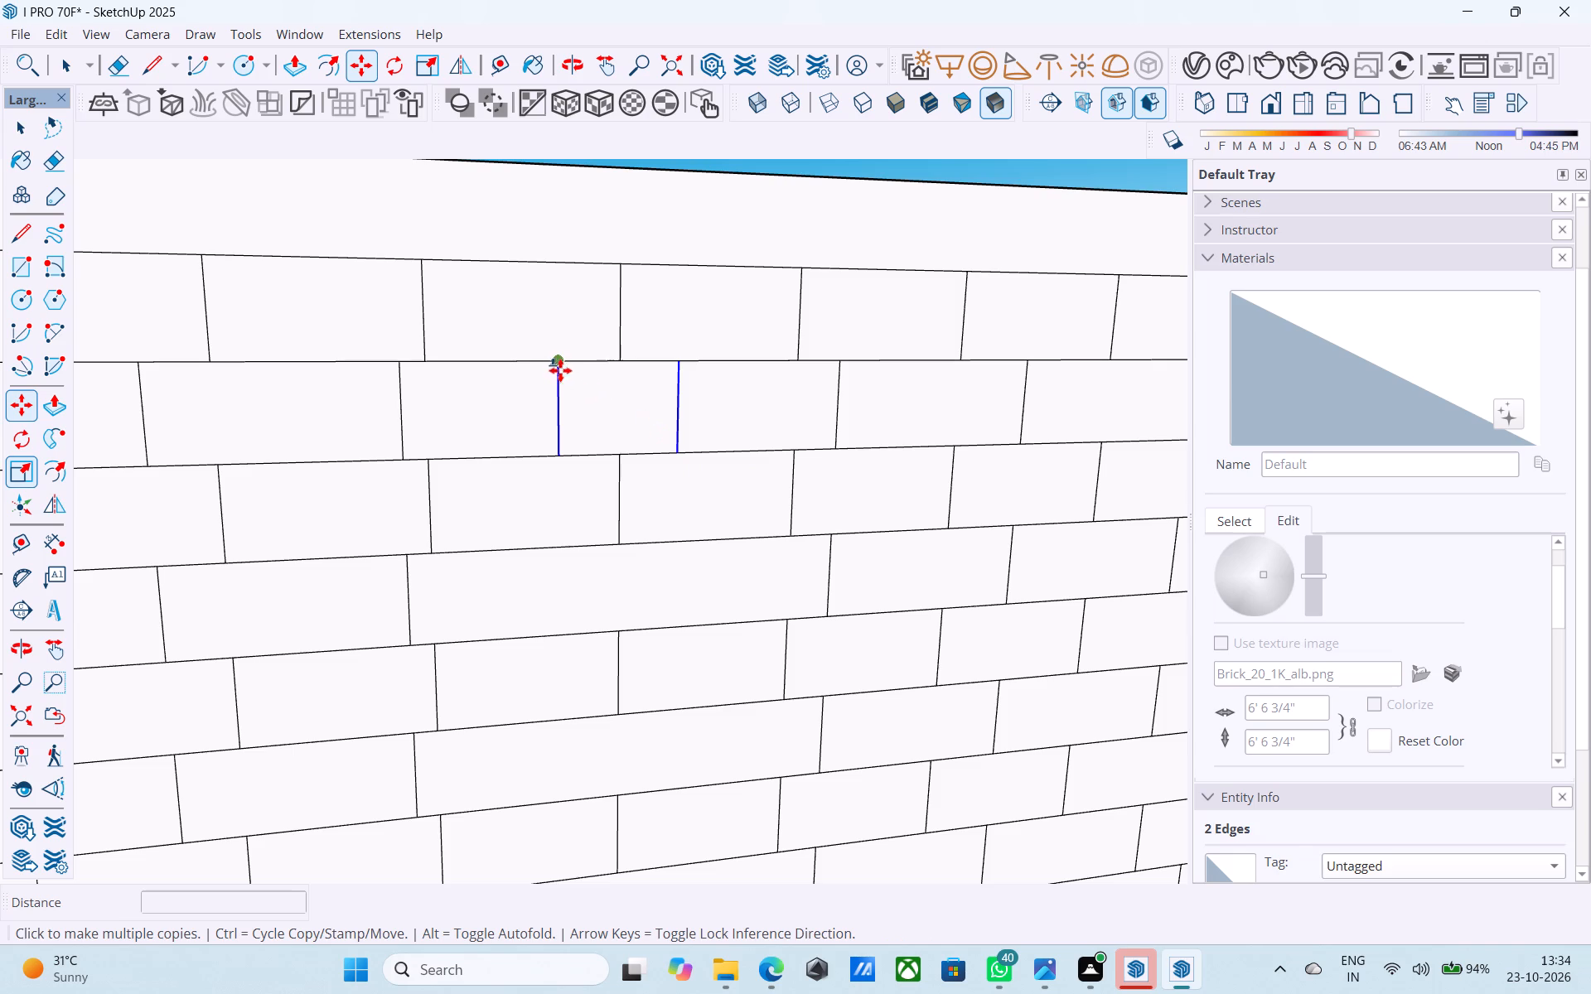
{"action": "scroll", "coordinate": [854, 490], "scroll_direction": "down", "scroll_amount": 10}
{"action": "middle_click_drag", "start_coordinate": [677, 512], "coordinate": [696, 519]}
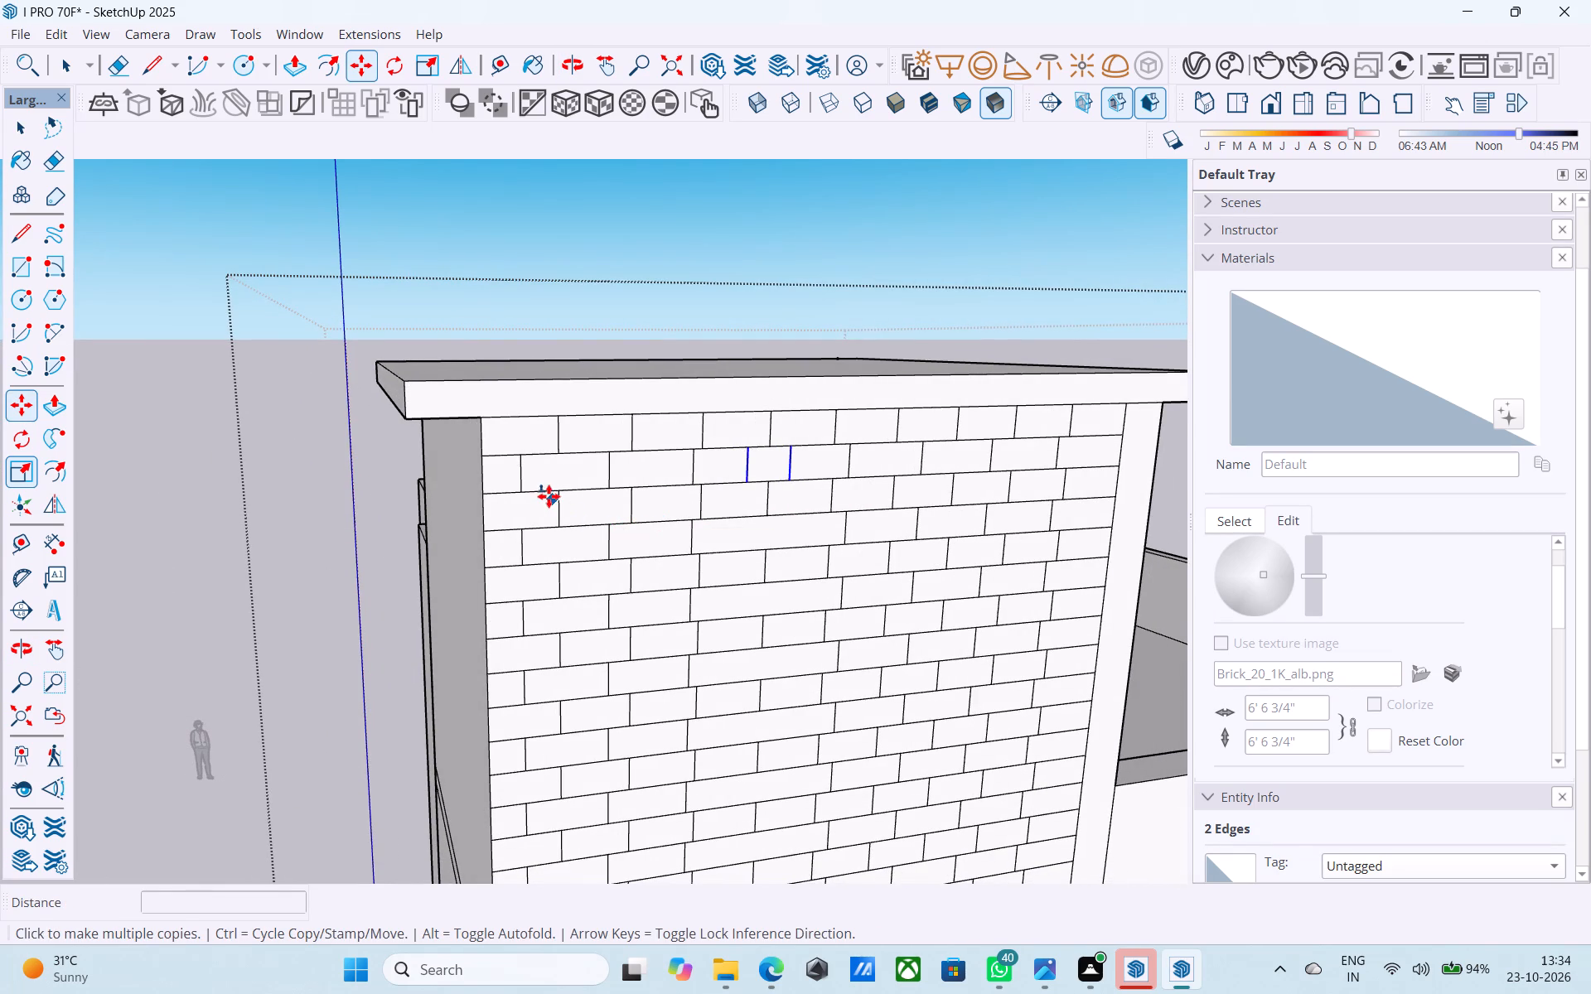
{"action": "left_click", "coordinate": [482, 458]}
{"action": "left_click", "coordinate": [488, 539]}
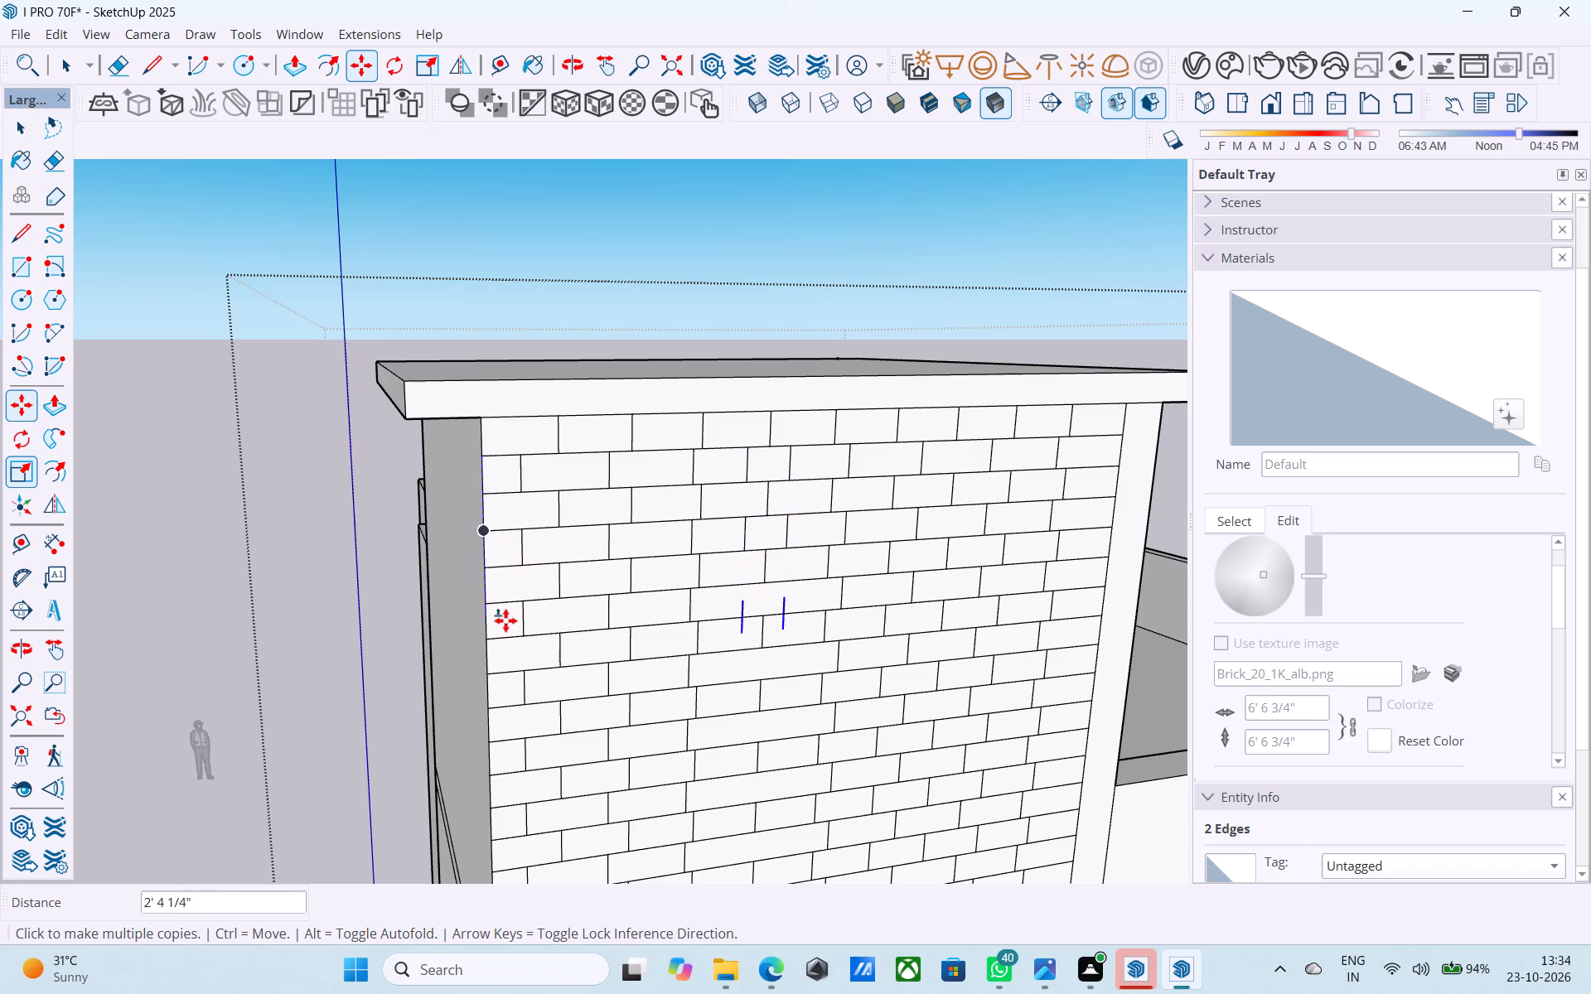
{"action": "left_click", "coordinate": [490, 608]}
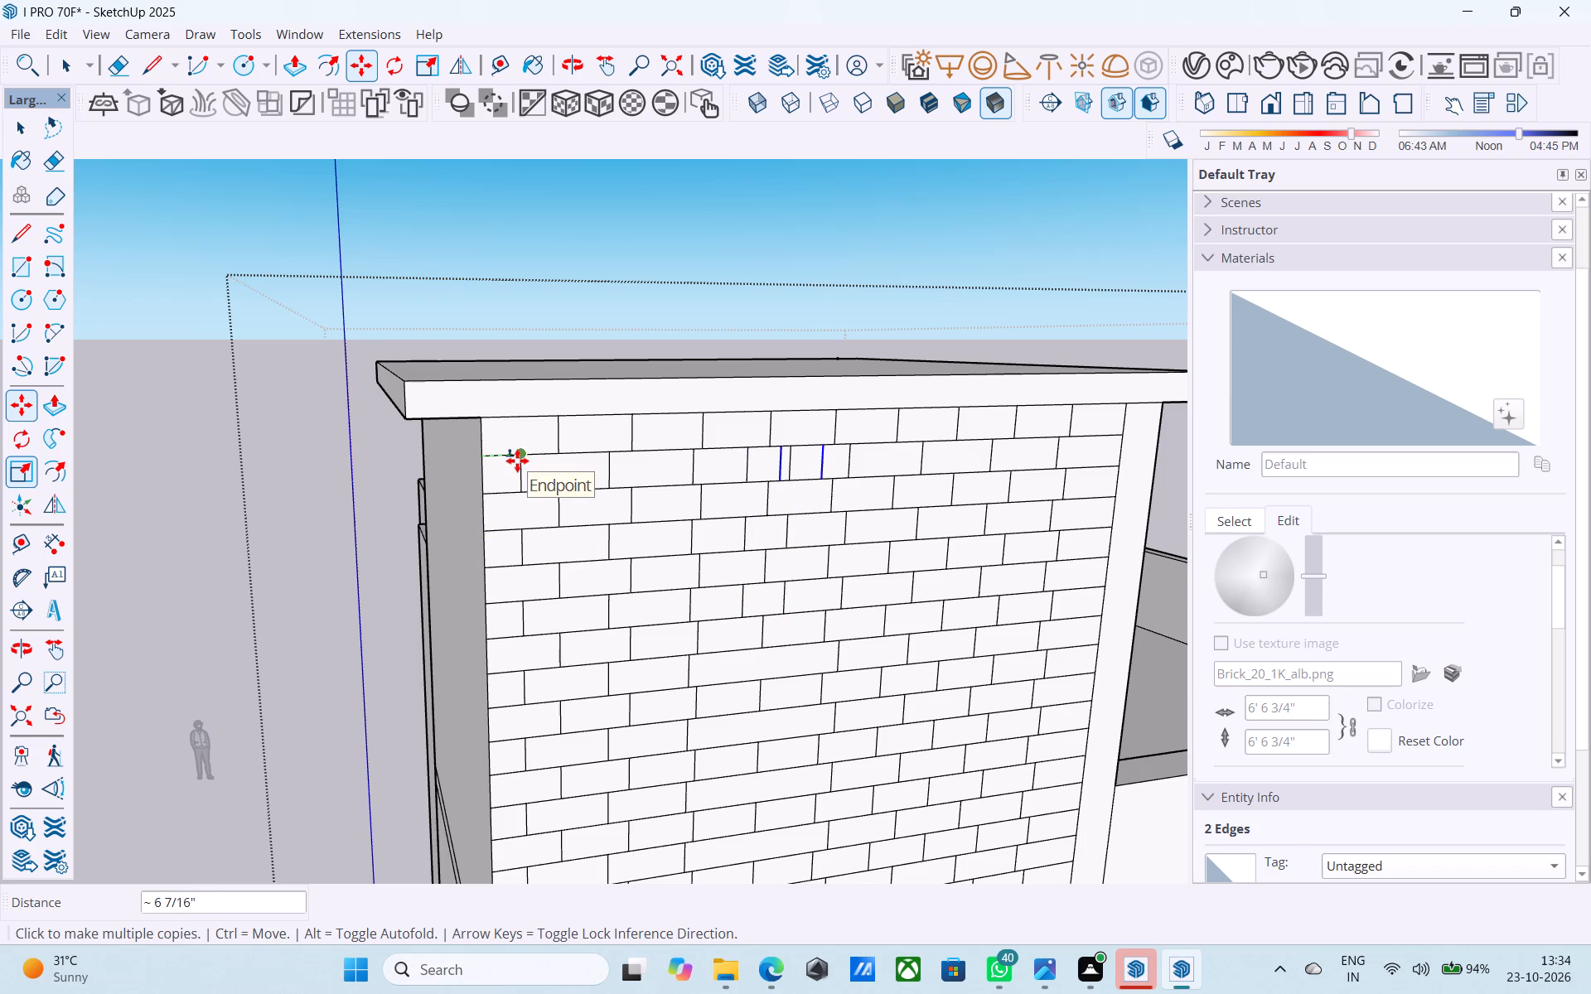
Place five more copies of the joint pair in every second course, from the eighth down to the sixteenth.
{"action": "middle_click_drag", "start_coordinate": [537, 601], "coordinate": [535, 528]}
{"action": "scroll", "coordinate": [540, 545], "scroll_direction": "down", "scroll_amount": 3}
{"action": "scroll", "coordinate": [555, 653], "scroll_direction": "up", "scroll_amount": 4}
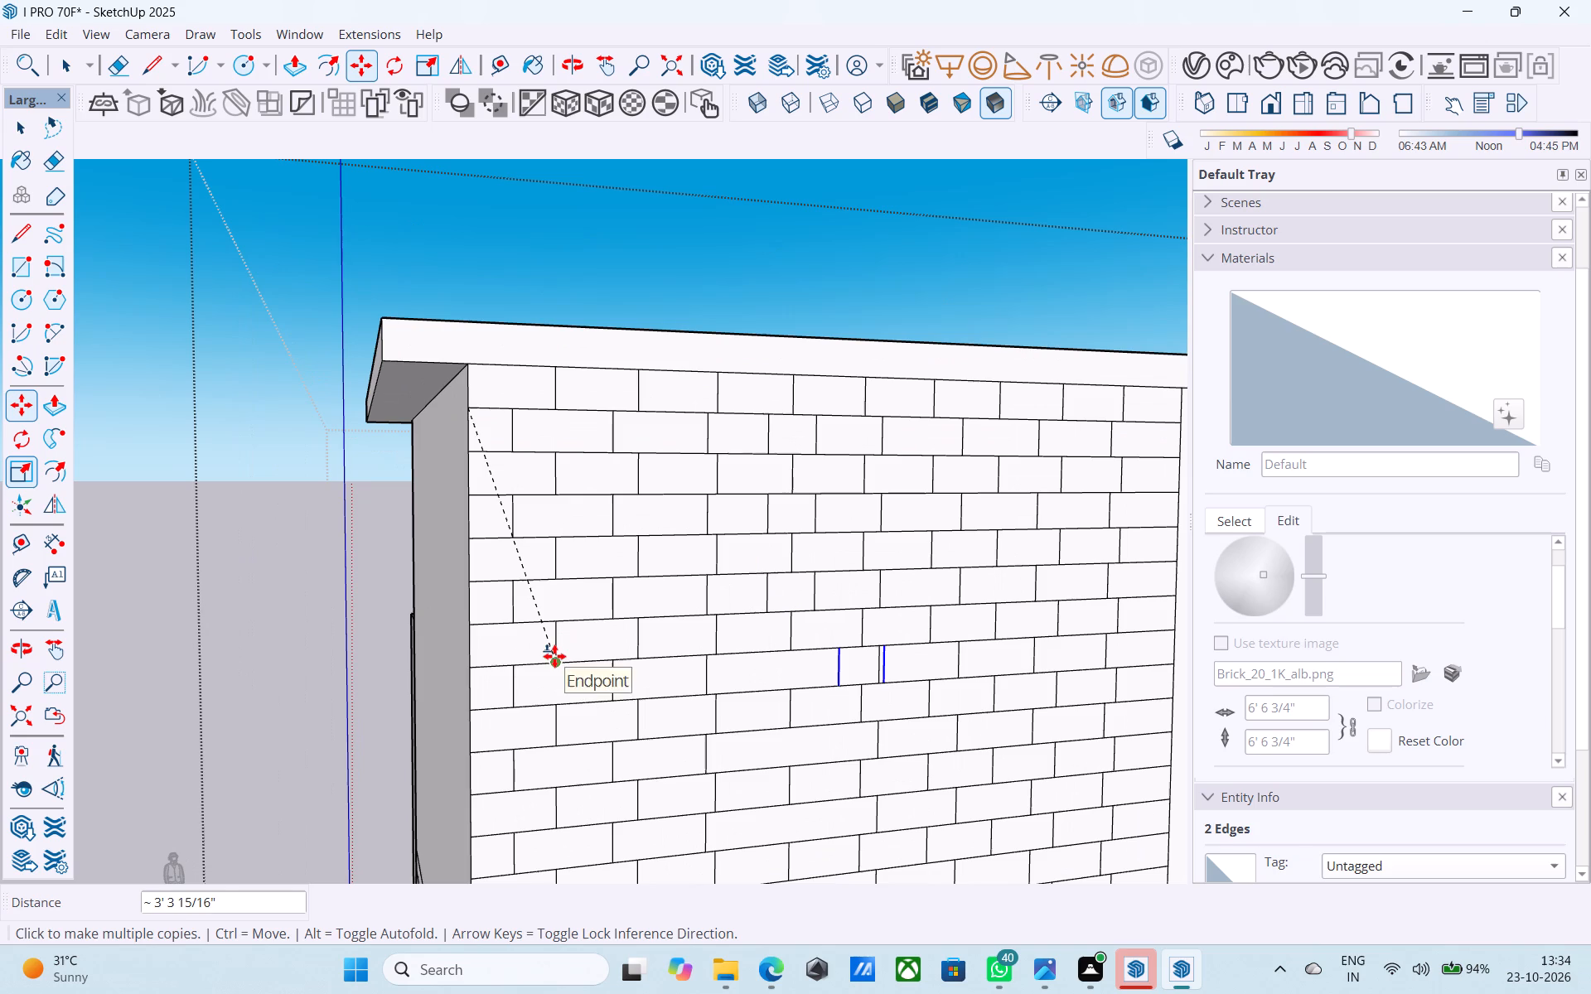
{"action": "left_click", "coordinate": [472, 670]}
{"action": "left_click", "coordinate": [476, 755]}
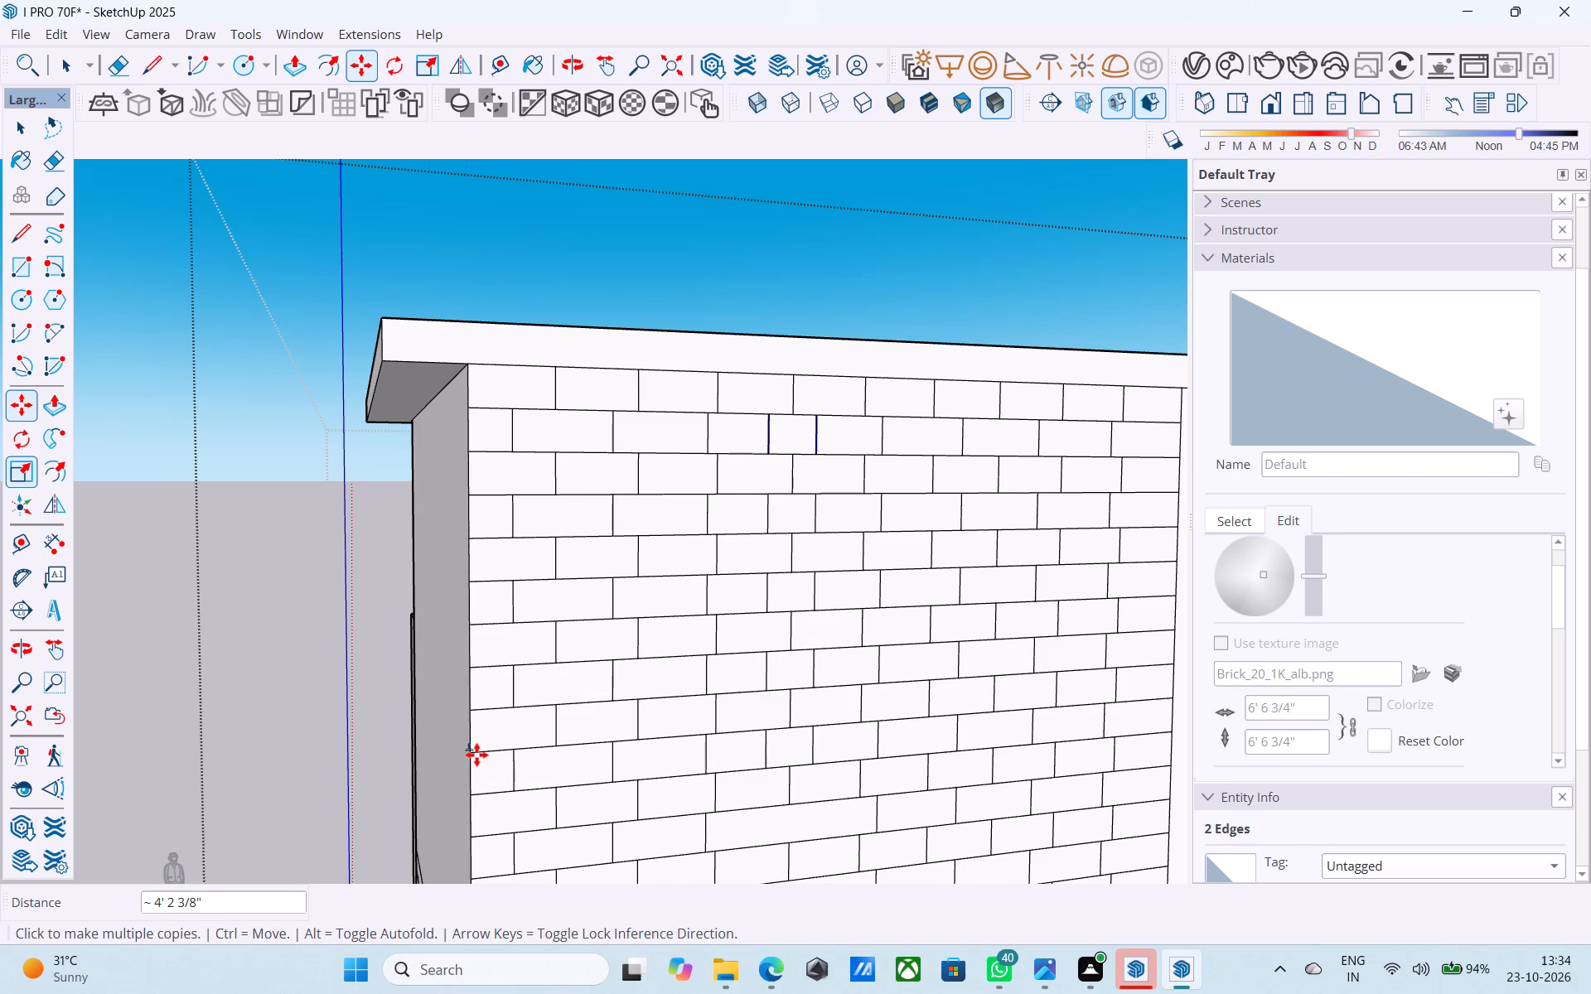
{"action": "scroll", "coordinate": [502, 657], "scroll_direction": "down", "scroll_amount": 7}
{"action": "scroll", "coordinate": [487, 786], "scroll_direction": "up", "scroll_amount": 7}
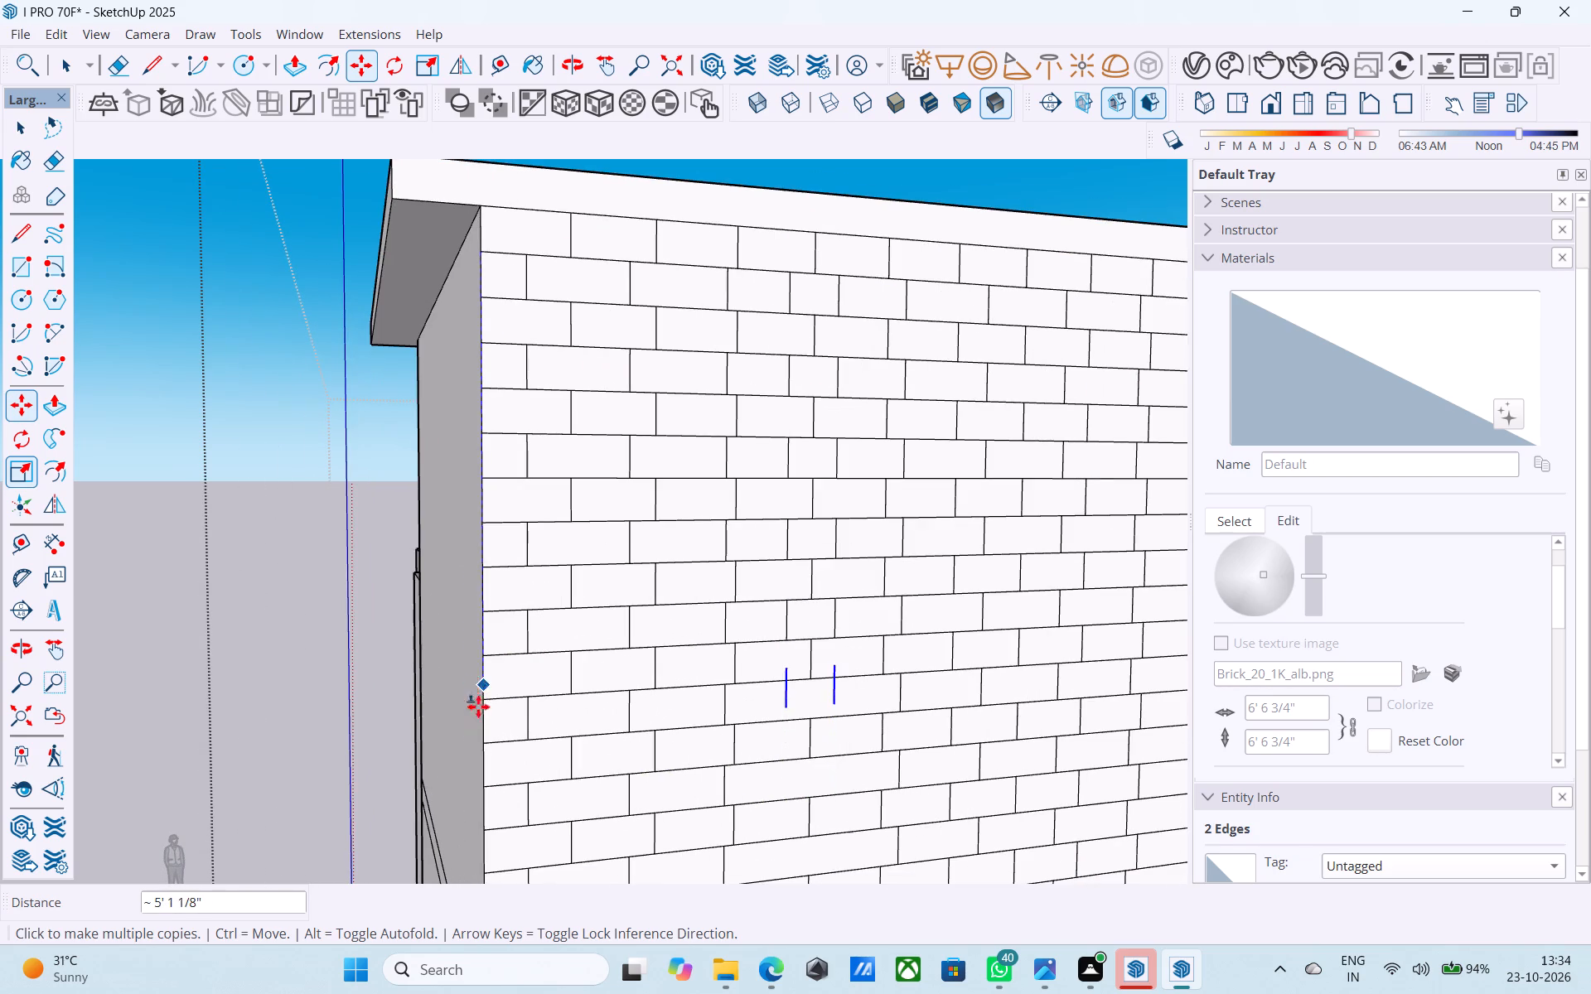
{"action": "left_click", "coordinate": [487, 697]}
{"action": "left_click", "coordinate": [491, 786]}
{"action": "scroll", "coordinate": [543, 507], "scroll_direction": "down", "scroll_amount": 7}
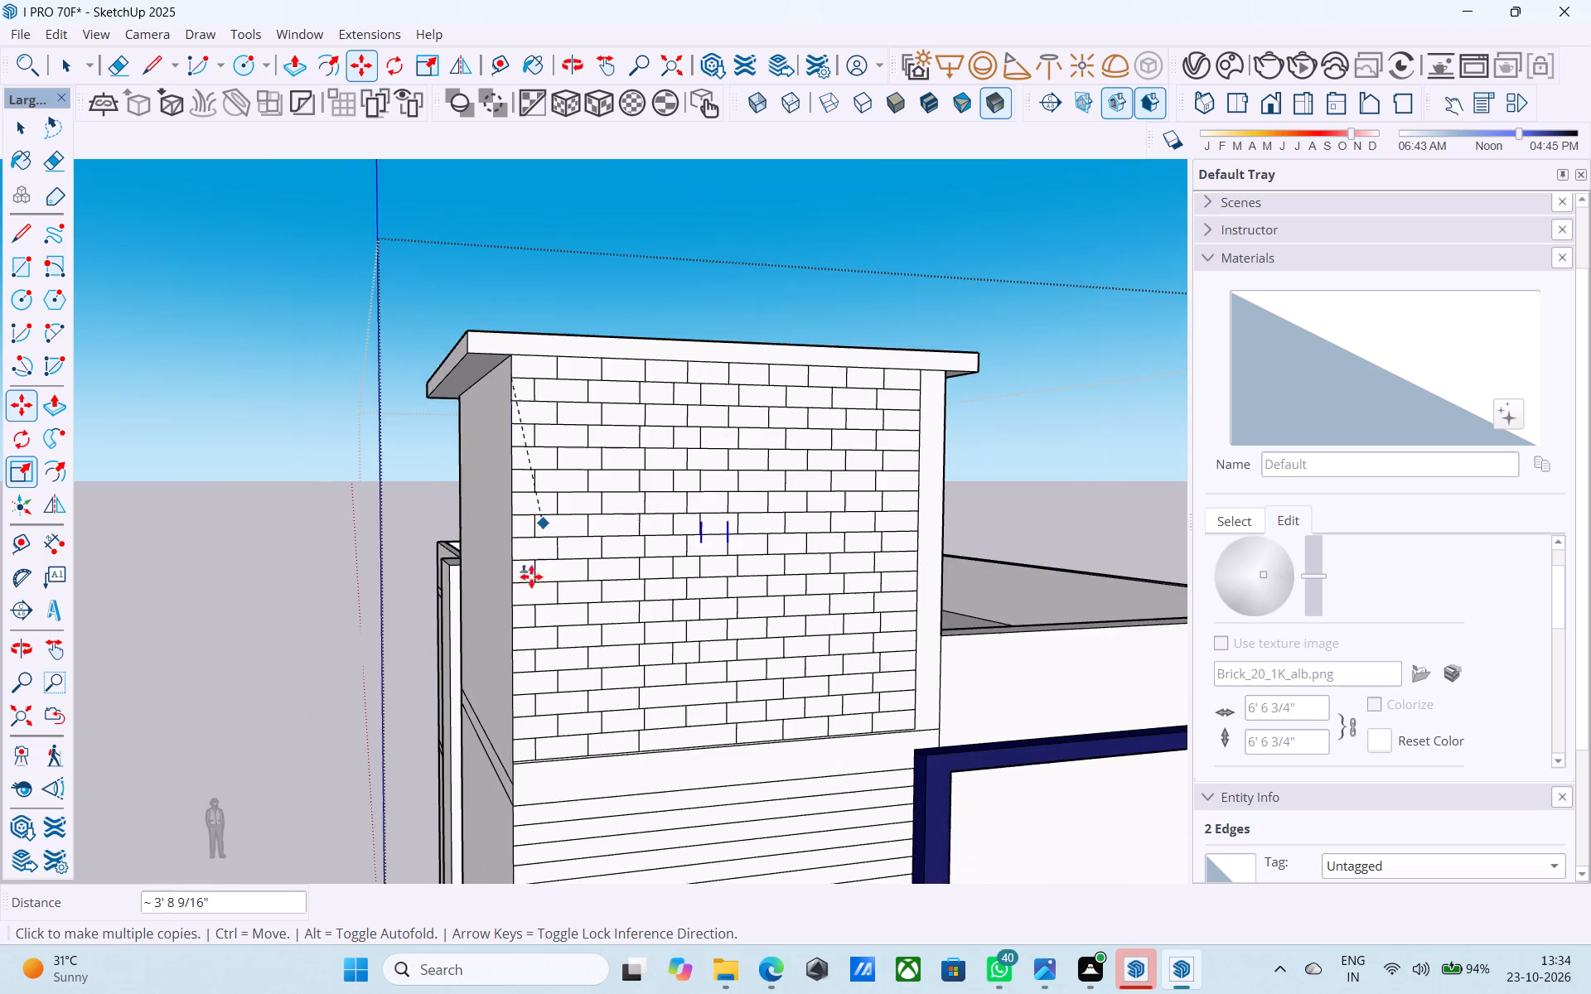
{"action": "scroll", "coordinate": [502, 635], "scroll_direction": "up", "scroll_amount": 7}
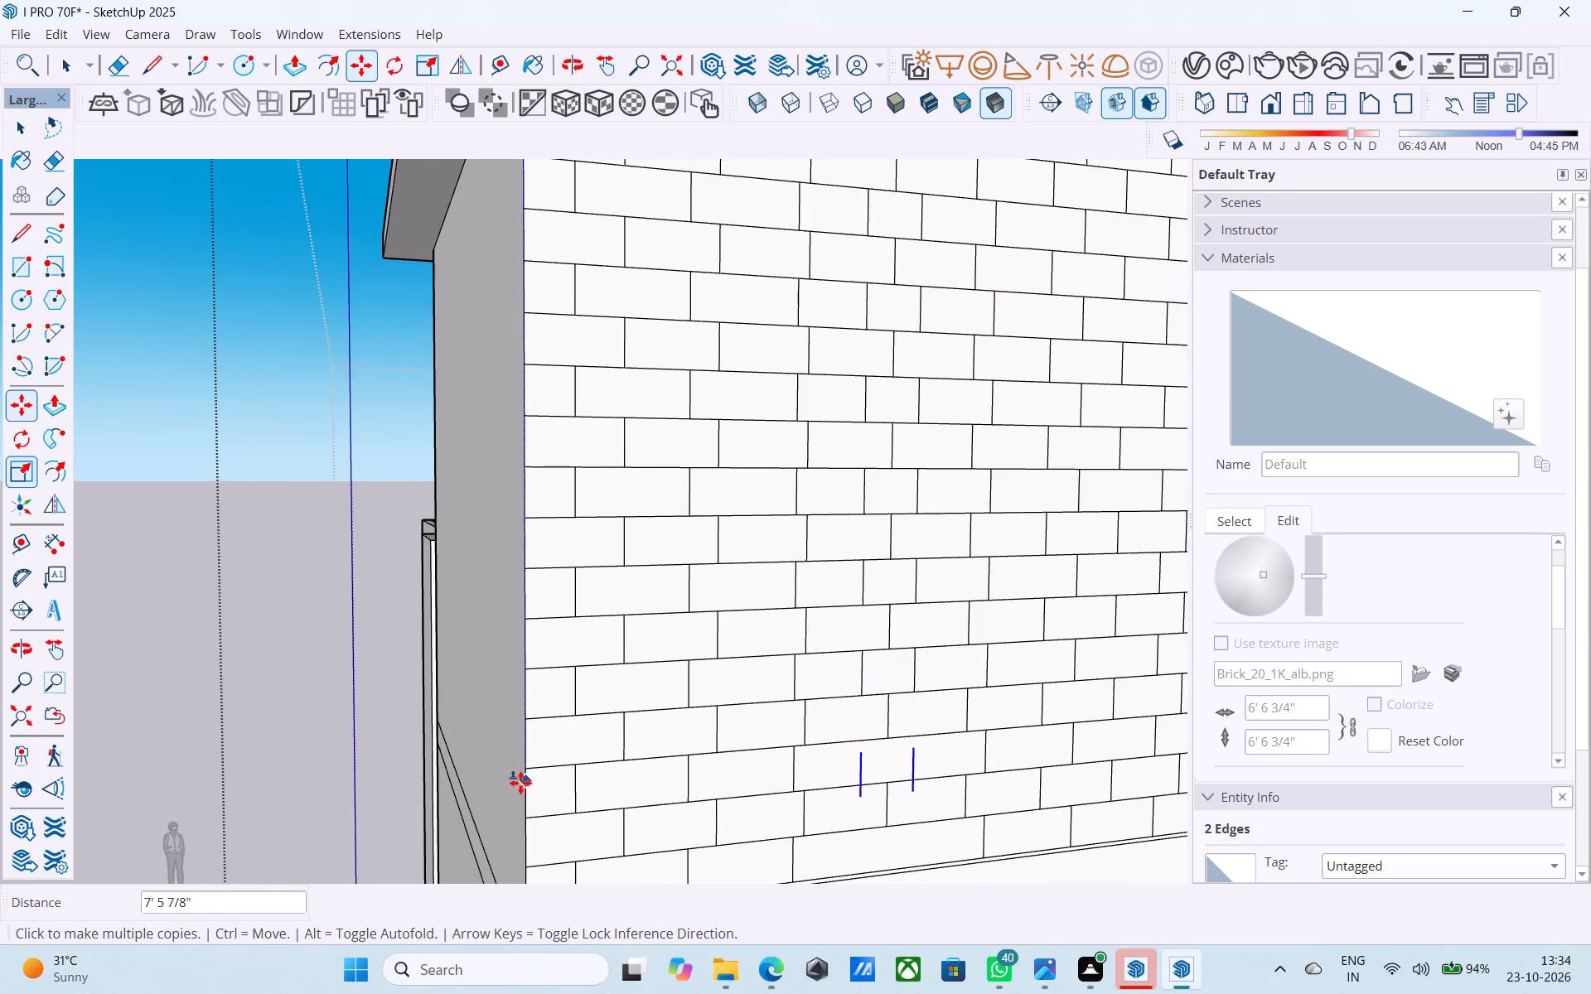
{"action": "left_click", "coordinate": [525, 771]}
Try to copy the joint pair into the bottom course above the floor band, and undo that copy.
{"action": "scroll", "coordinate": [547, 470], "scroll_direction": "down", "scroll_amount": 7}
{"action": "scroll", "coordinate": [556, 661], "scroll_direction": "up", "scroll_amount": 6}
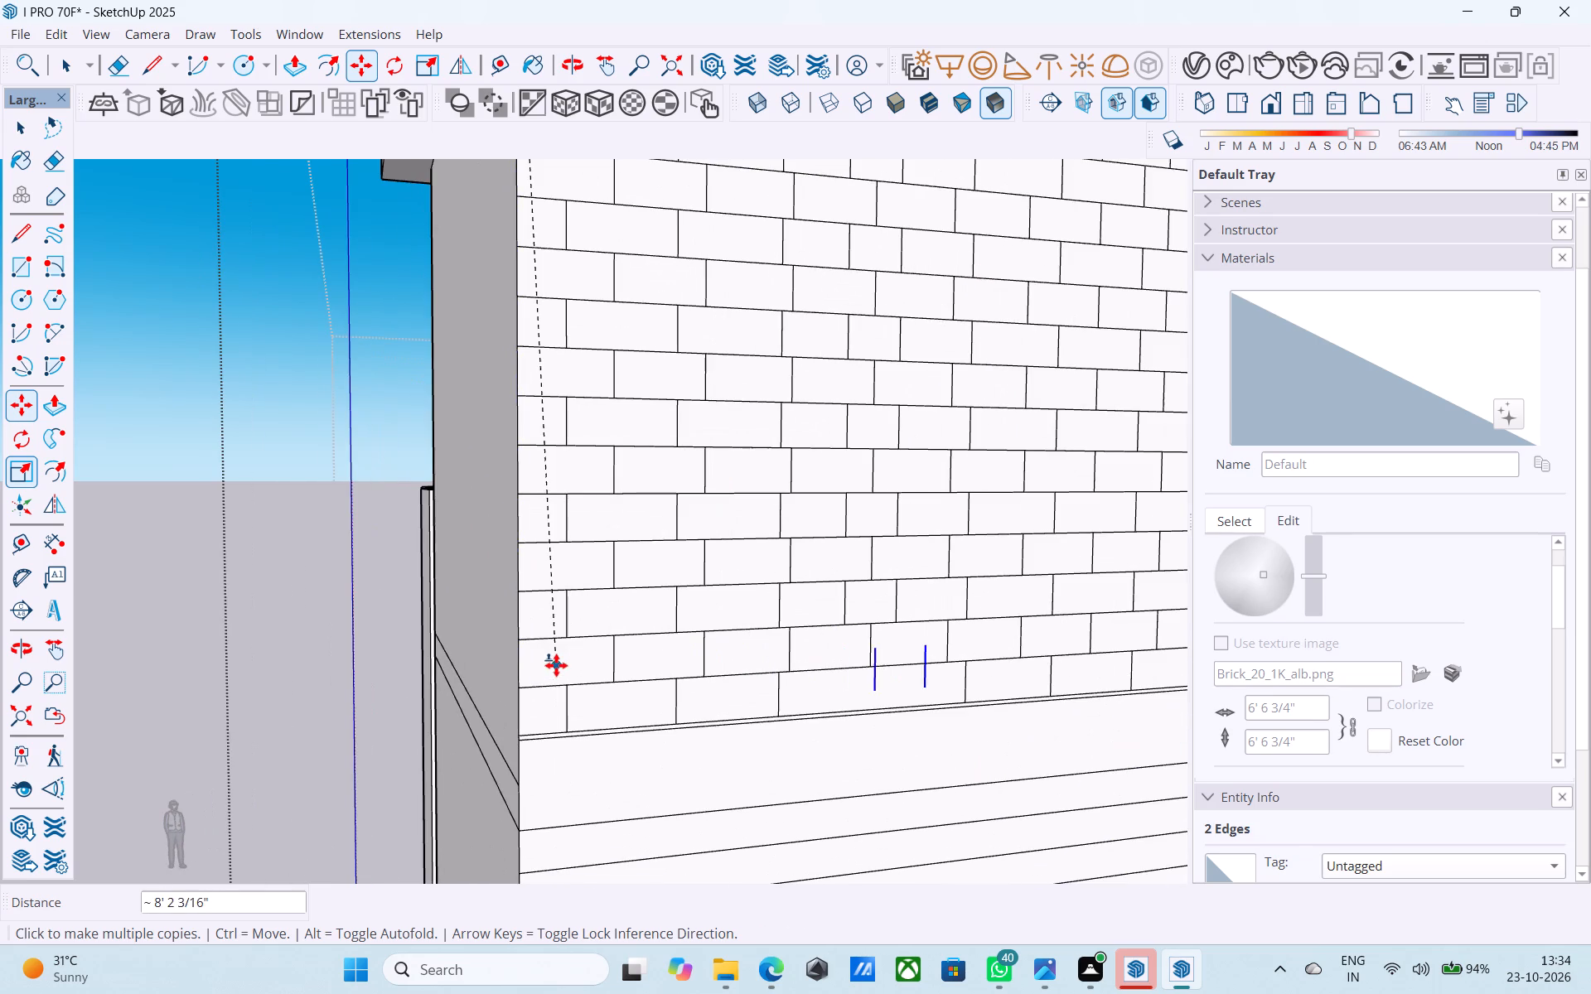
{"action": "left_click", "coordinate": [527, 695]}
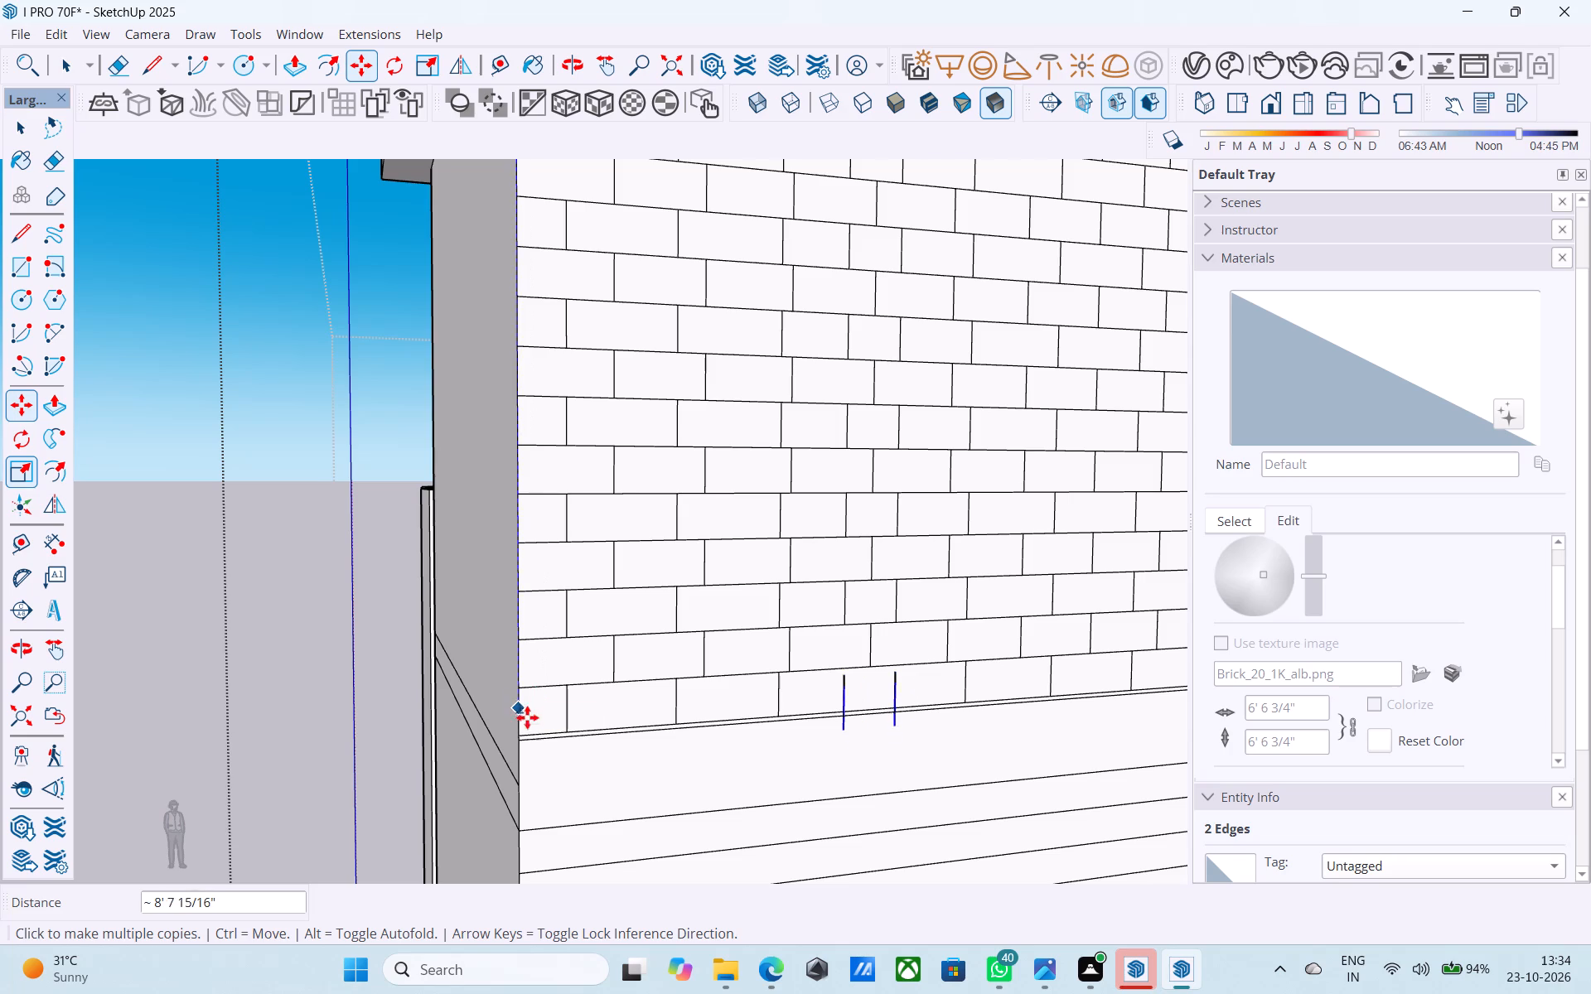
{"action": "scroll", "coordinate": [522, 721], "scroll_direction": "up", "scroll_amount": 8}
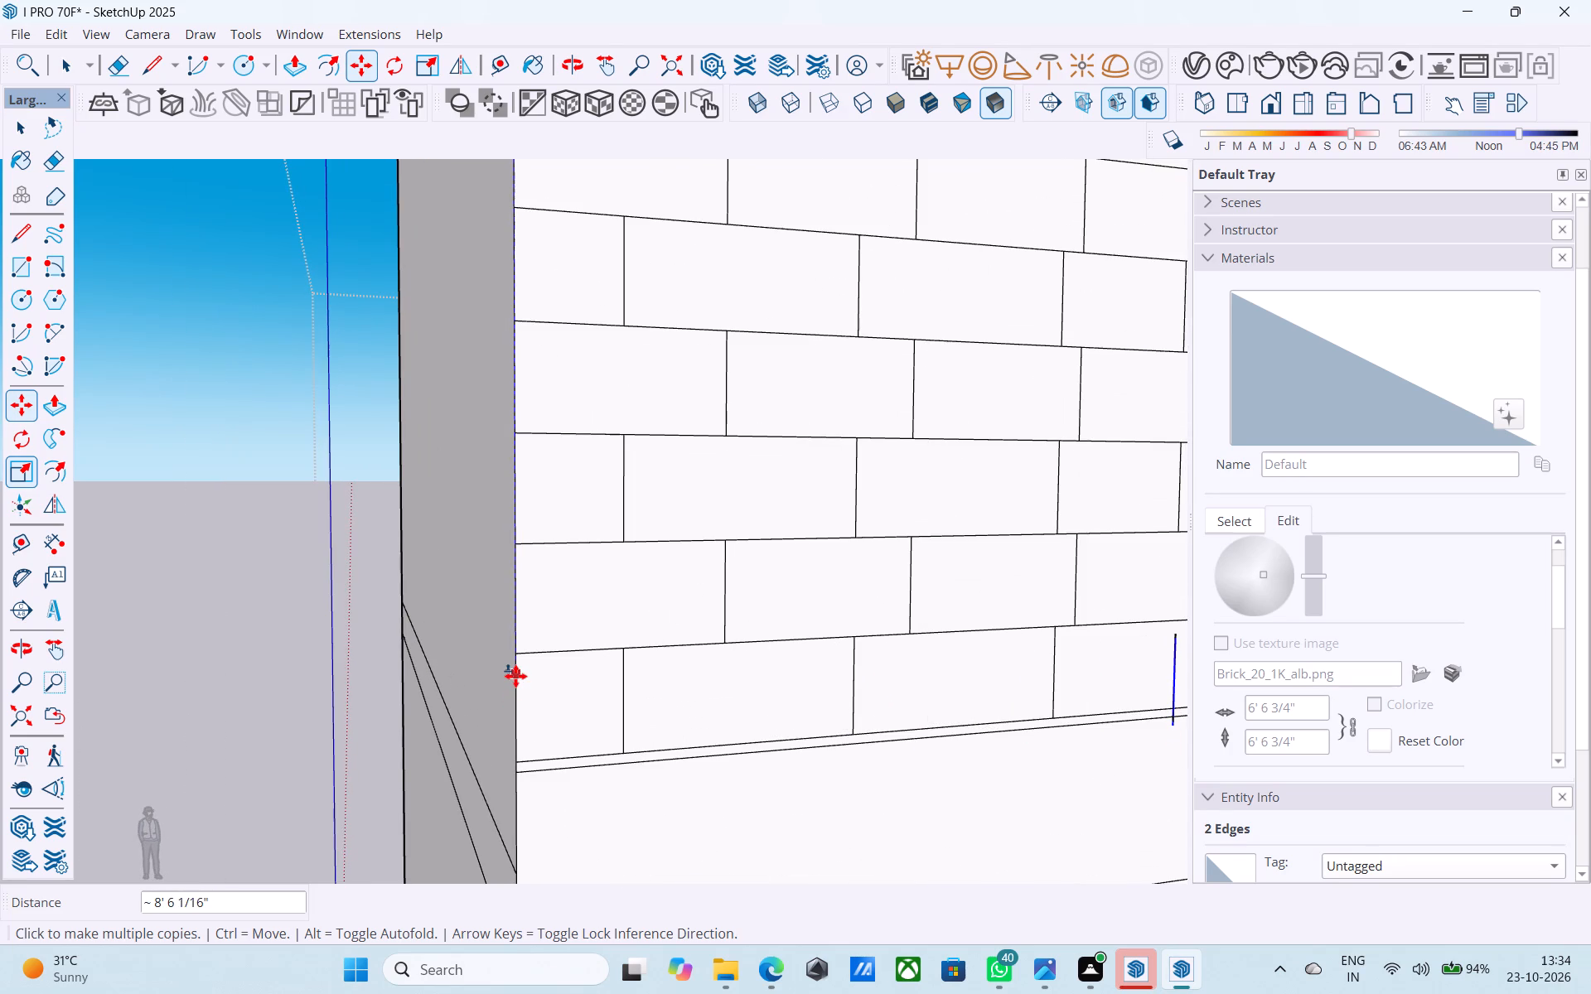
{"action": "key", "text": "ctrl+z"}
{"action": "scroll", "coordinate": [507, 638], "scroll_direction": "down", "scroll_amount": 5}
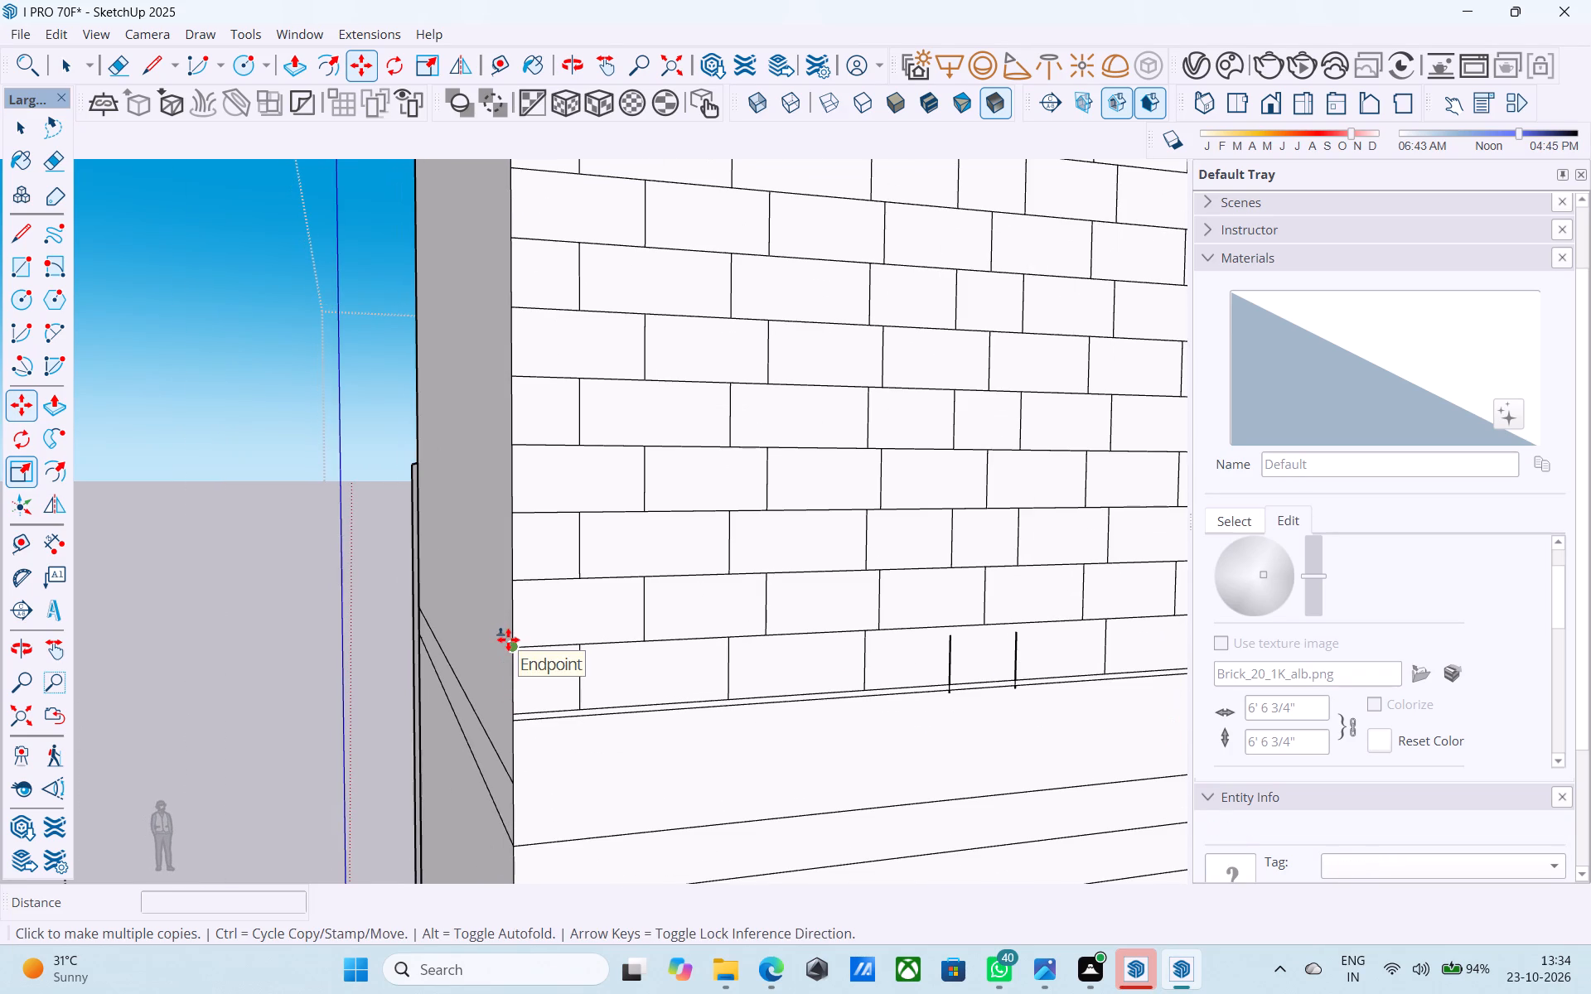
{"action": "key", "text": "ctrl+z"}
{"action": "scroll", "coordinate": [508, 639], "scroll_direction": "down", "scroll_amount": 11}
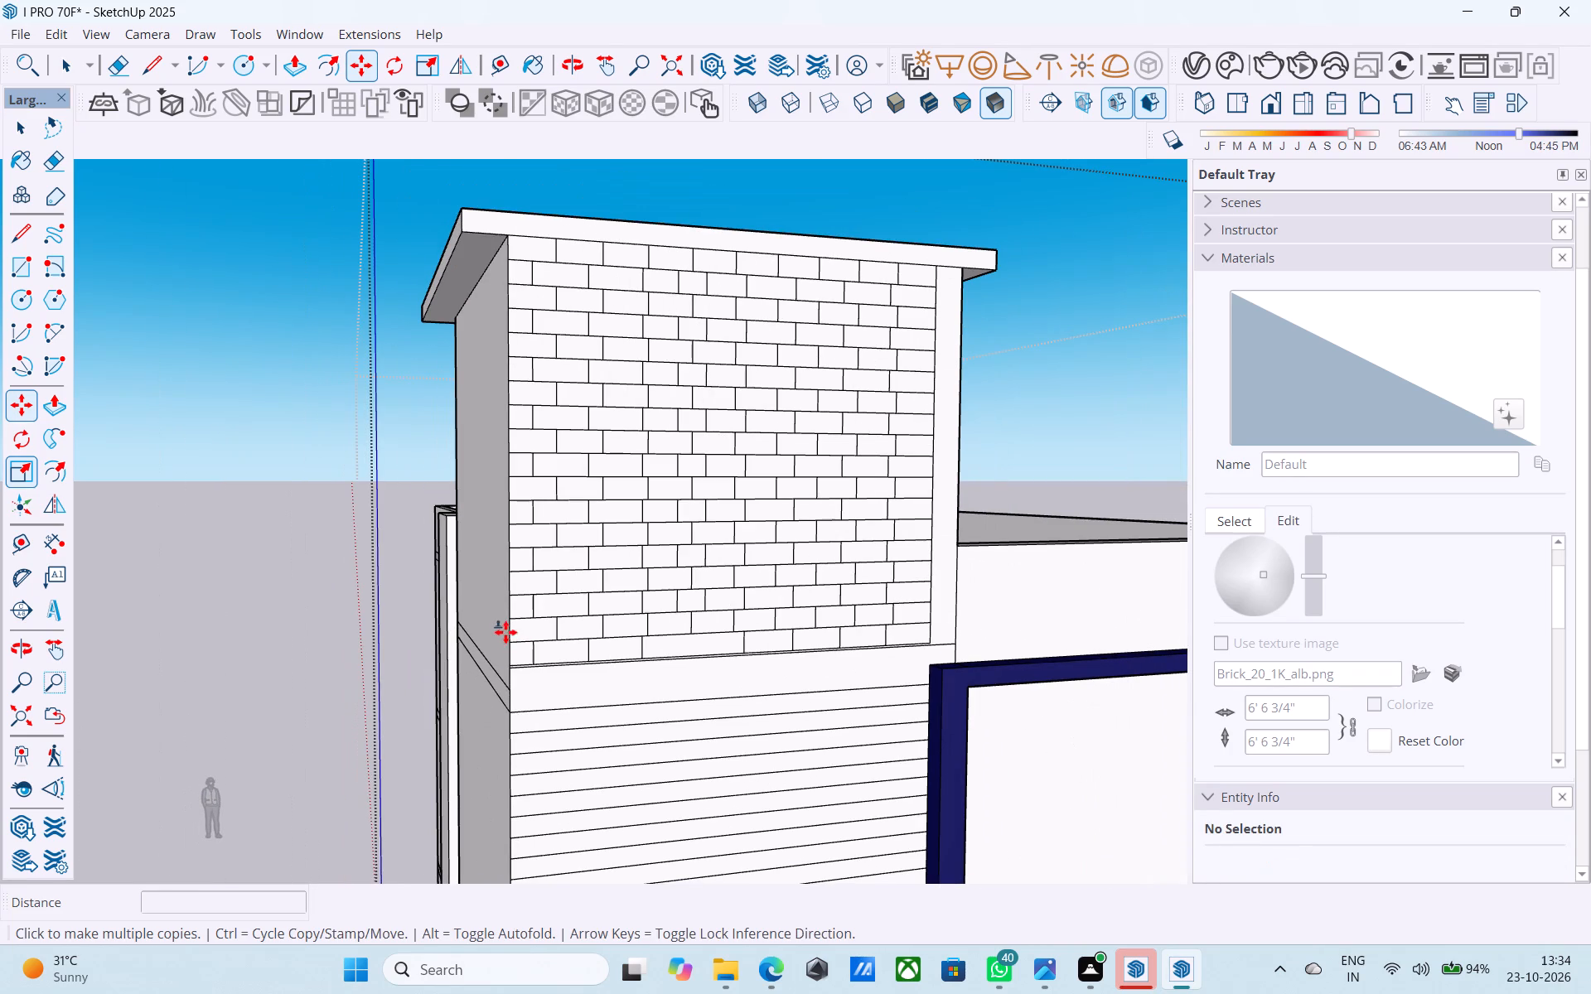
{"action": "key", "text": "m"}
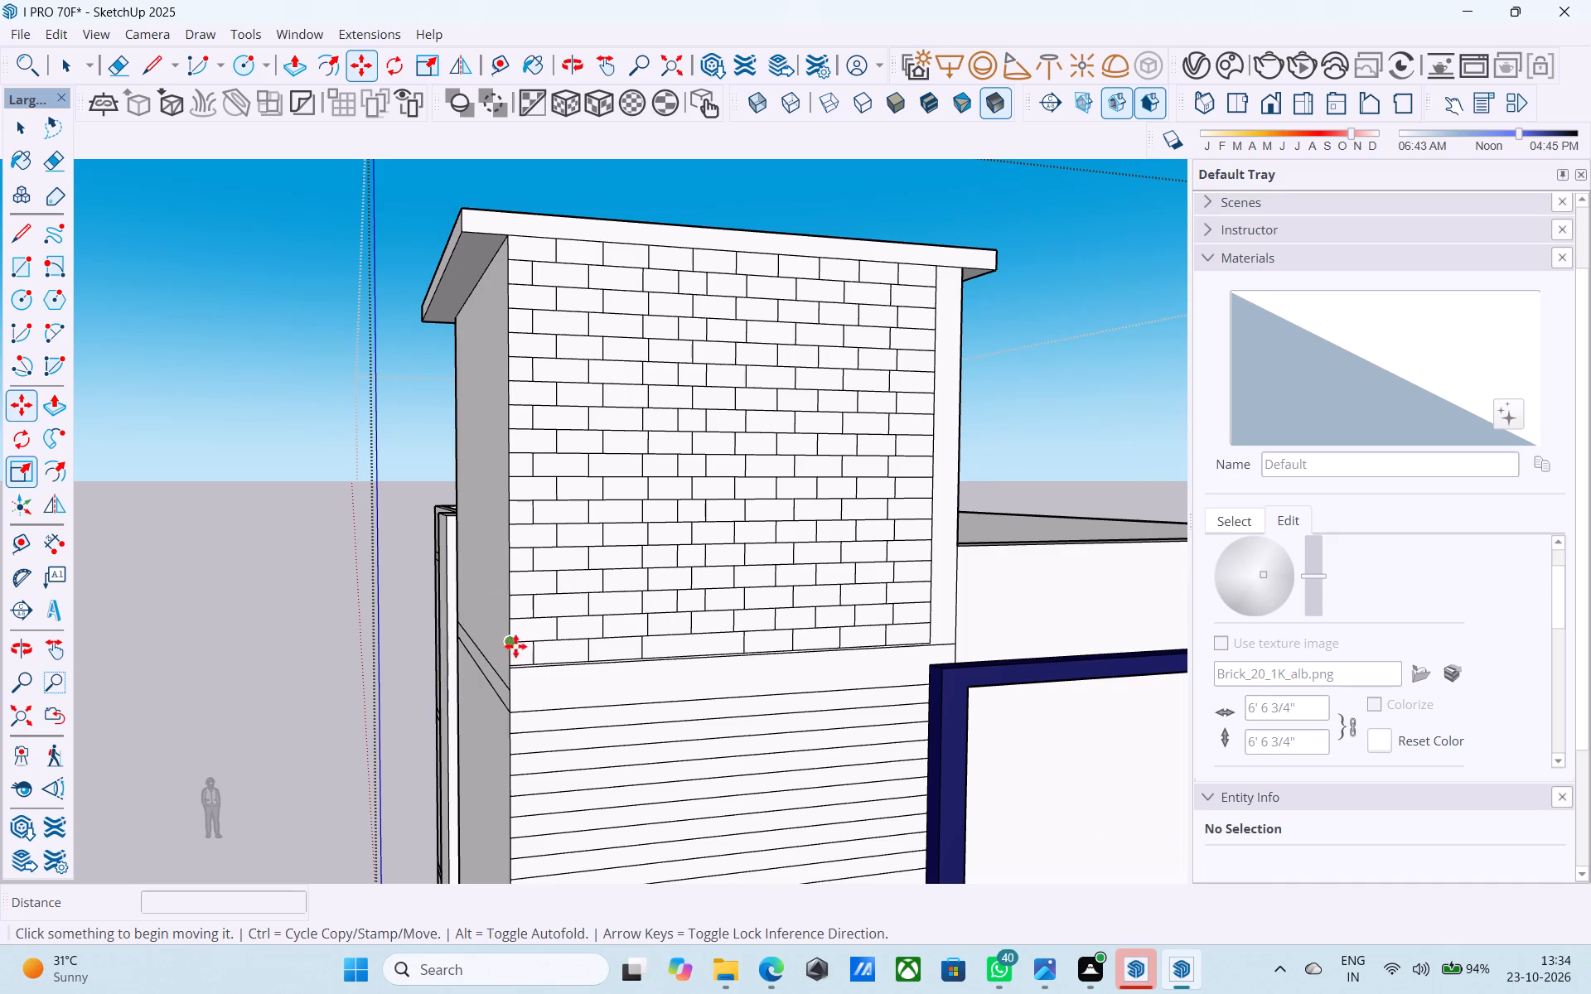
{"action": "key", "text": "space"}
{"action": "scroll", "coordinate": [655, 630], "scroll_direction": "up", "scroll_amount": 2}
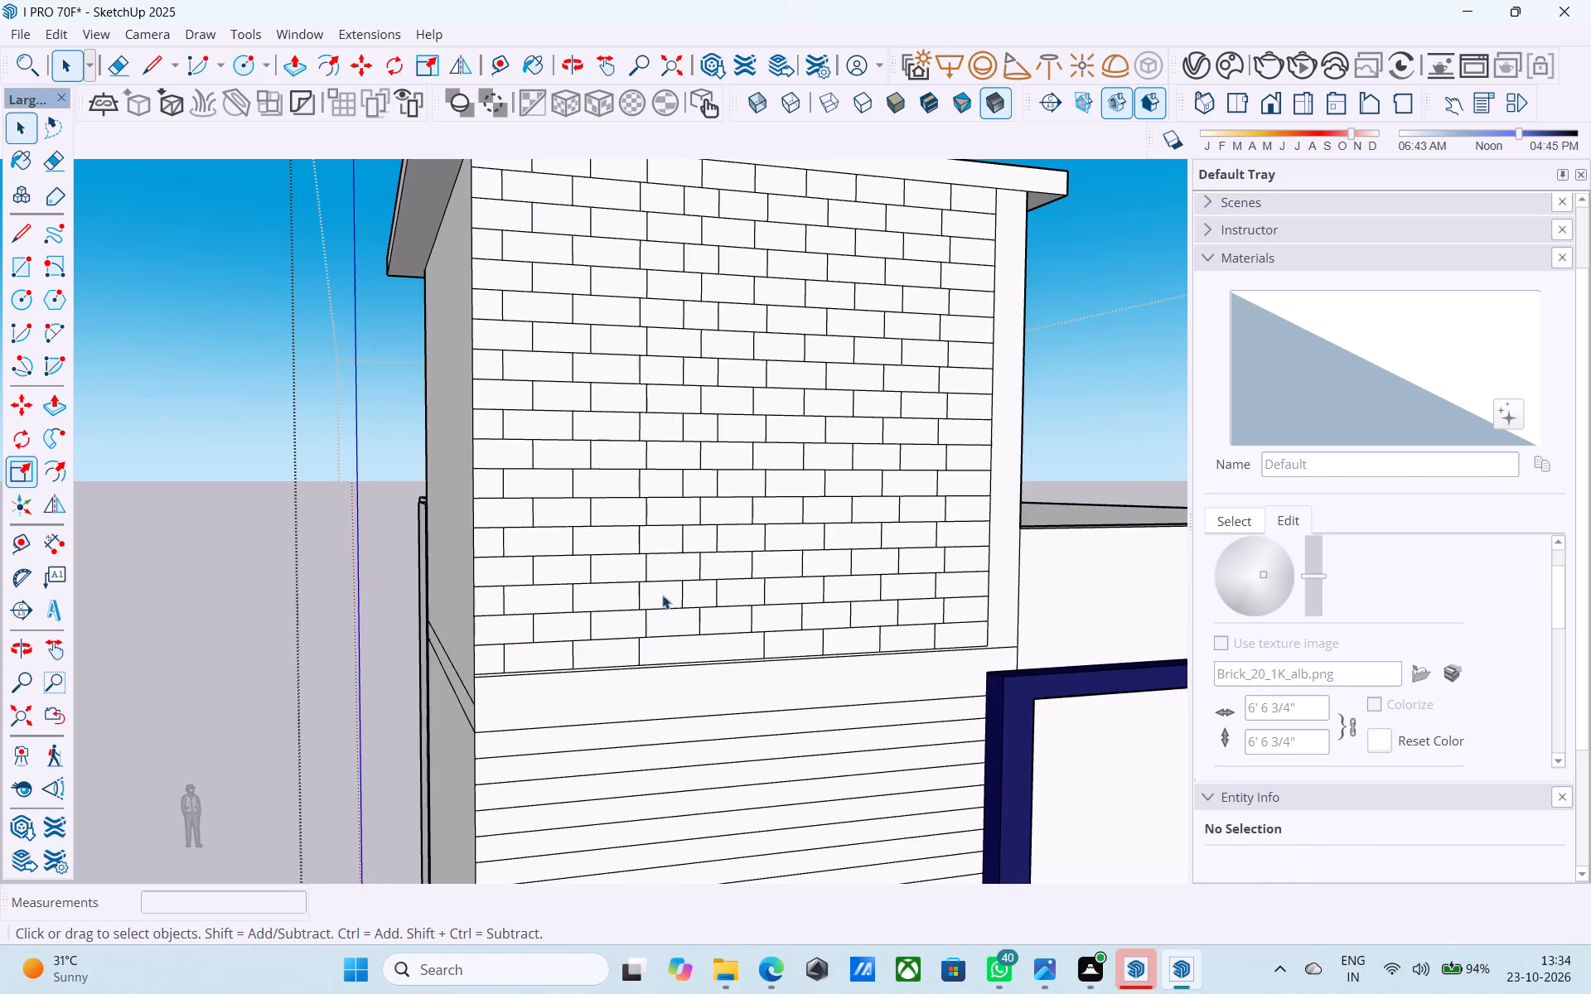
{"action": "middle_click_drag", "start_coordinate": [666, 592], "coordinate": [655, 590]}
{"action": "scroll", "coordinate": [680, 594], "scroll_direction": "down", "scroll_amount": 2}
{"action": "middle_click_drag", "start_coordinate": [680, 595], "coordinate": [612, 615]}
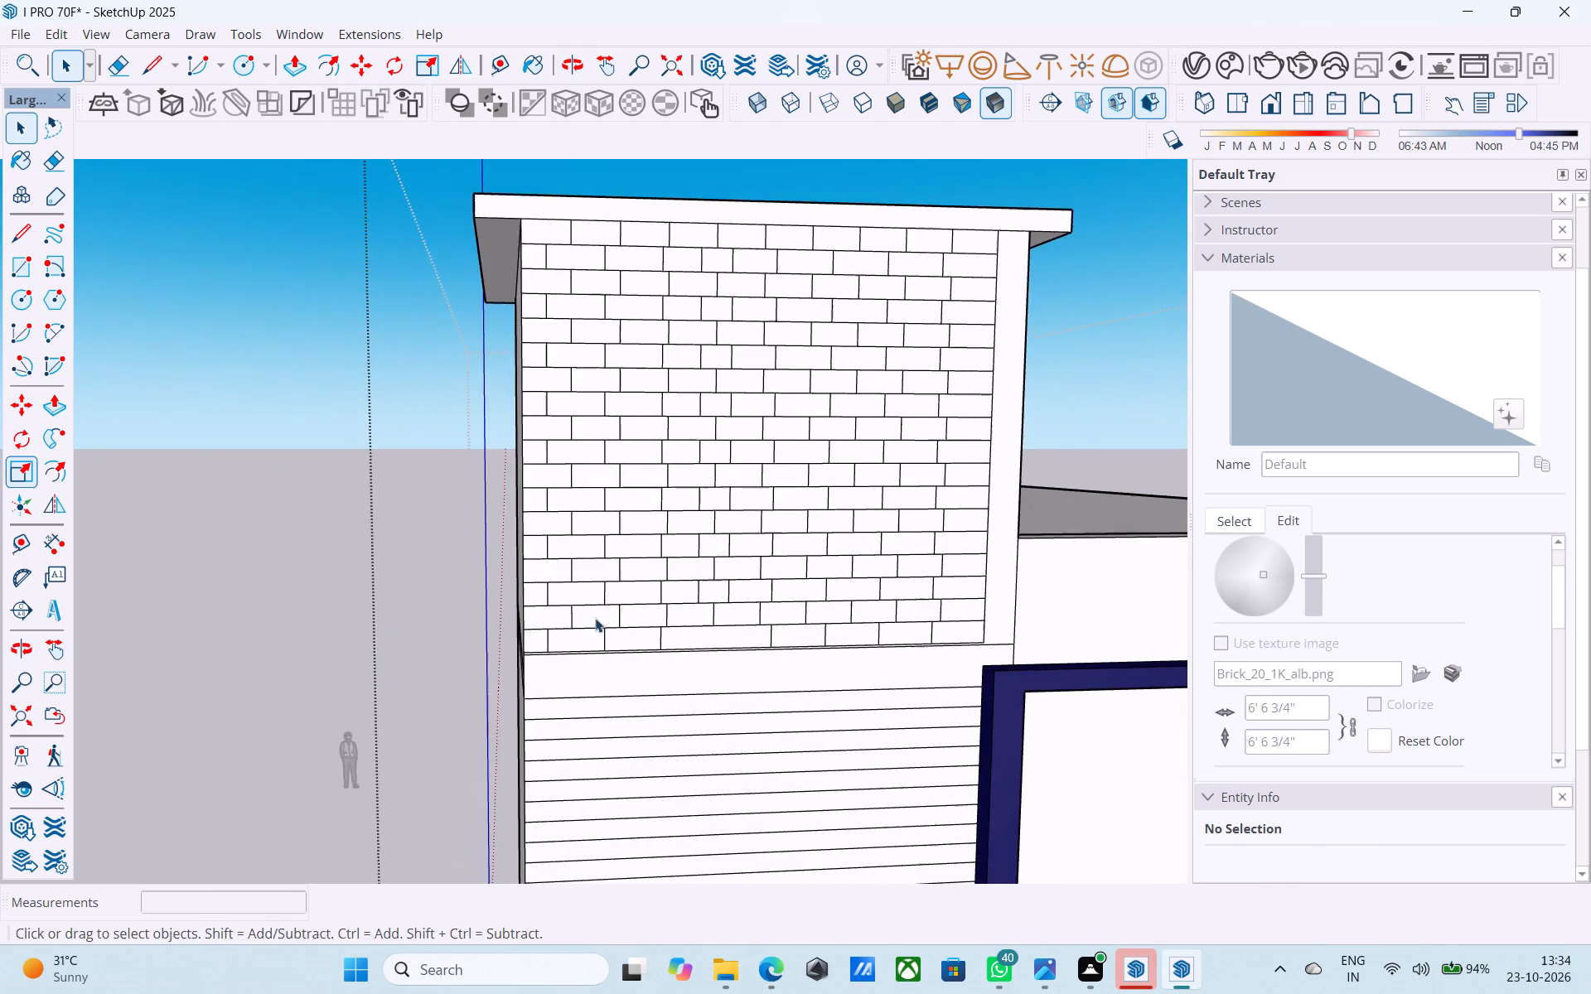
Copy the pair of middle joints two courses down into the bottom course above the floor band, aligned along the wall's outer corner.
{"action": "scroll", "coordinate": [505, 627], "scroll_direction": "down", "scroll_amount": 3}
{"action": "middle_click_drag", "start_coordinate": [504, 629], "coordinate": [549, 644]}
{"action": "scroll", "coordinate": [612, 614], "scroll_direction": "up", "scroll_amount": 4}
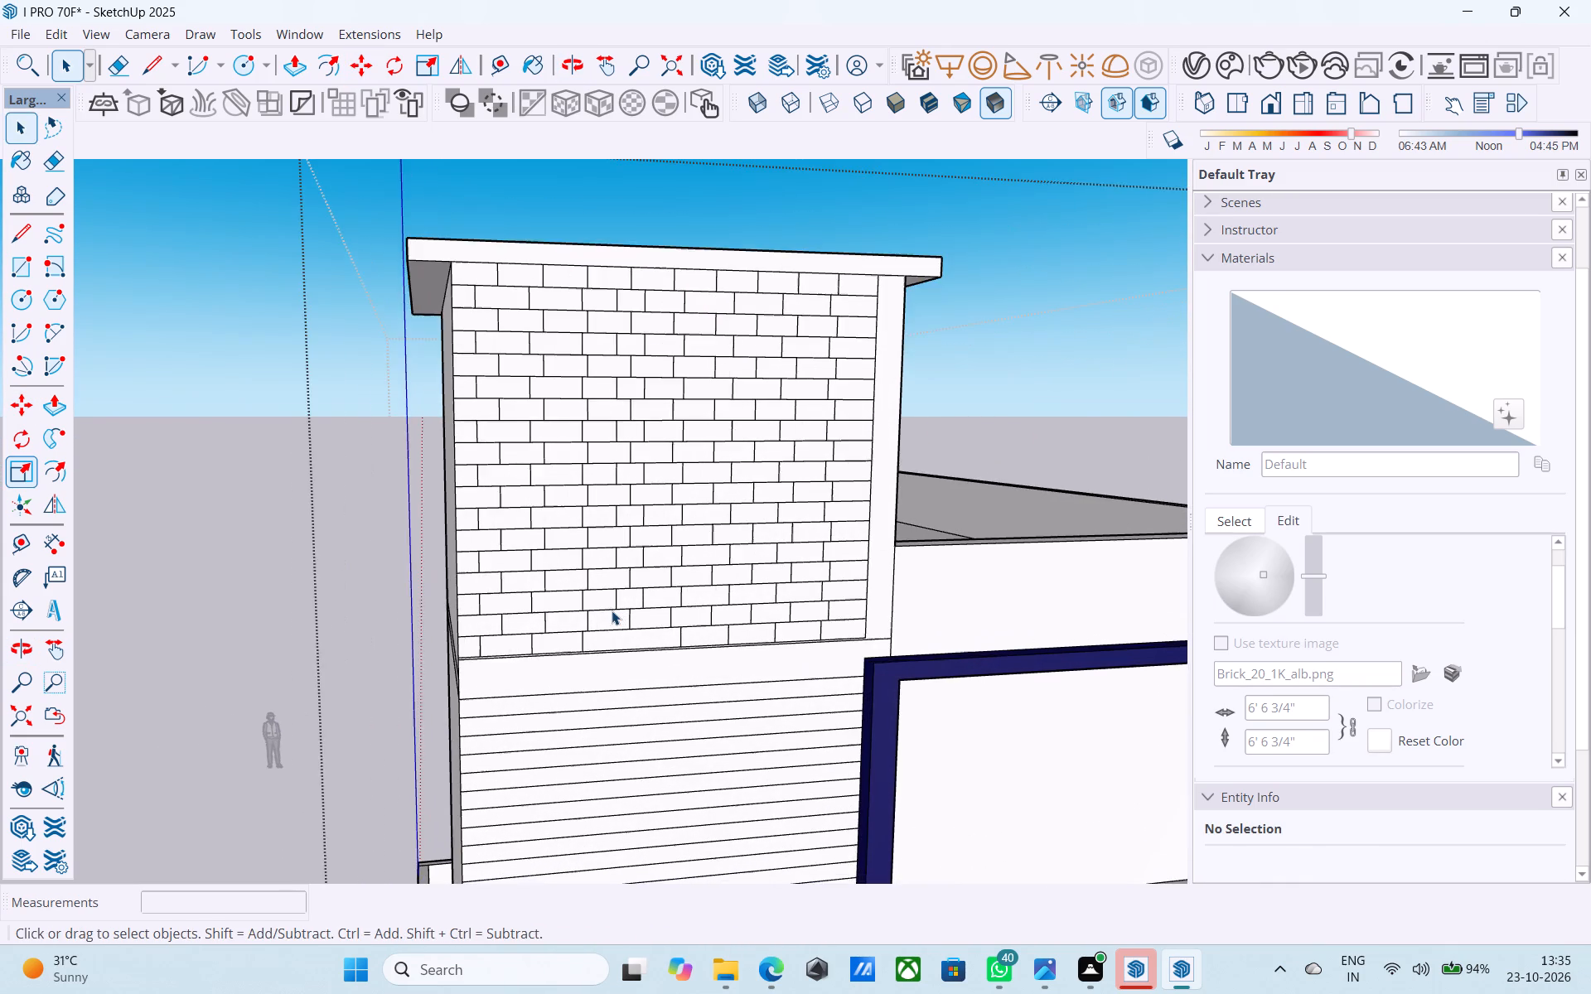
{"action": "scroll", "coordinate": [615, 591], "scroll_direction": "up", "scroll_amount": 4}
{"action": "left_click", "coordinate": [618, 598]}
{"action": "left_click", "coordinate": [657, 601]}
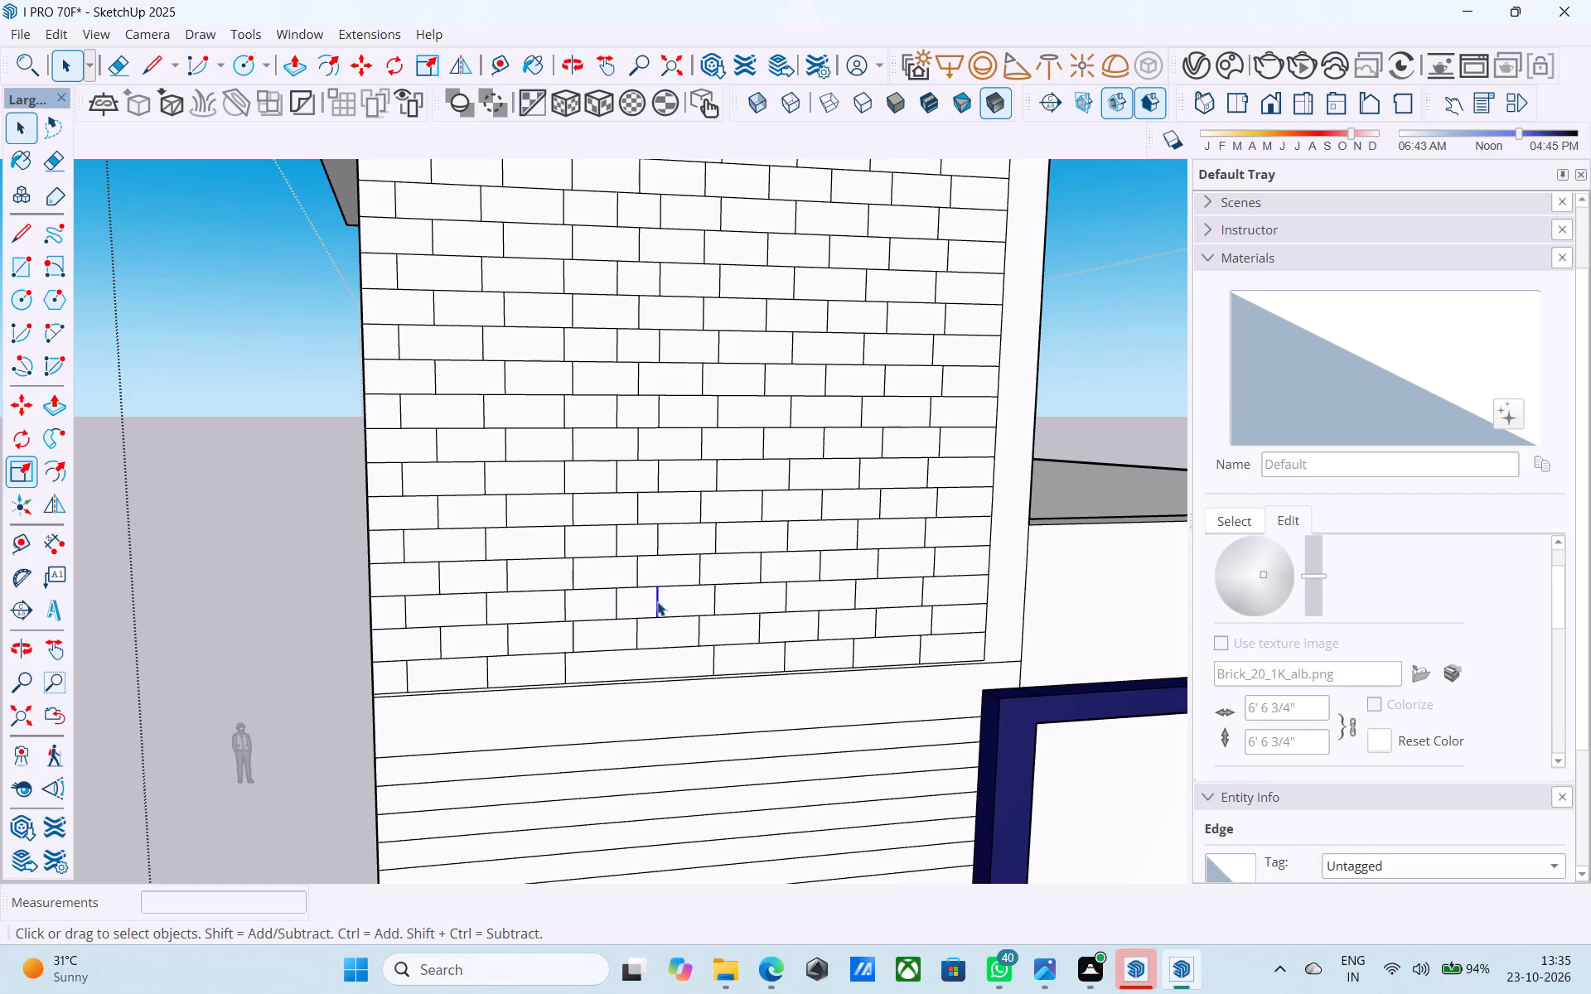
{"action": "key", "text": "m"}
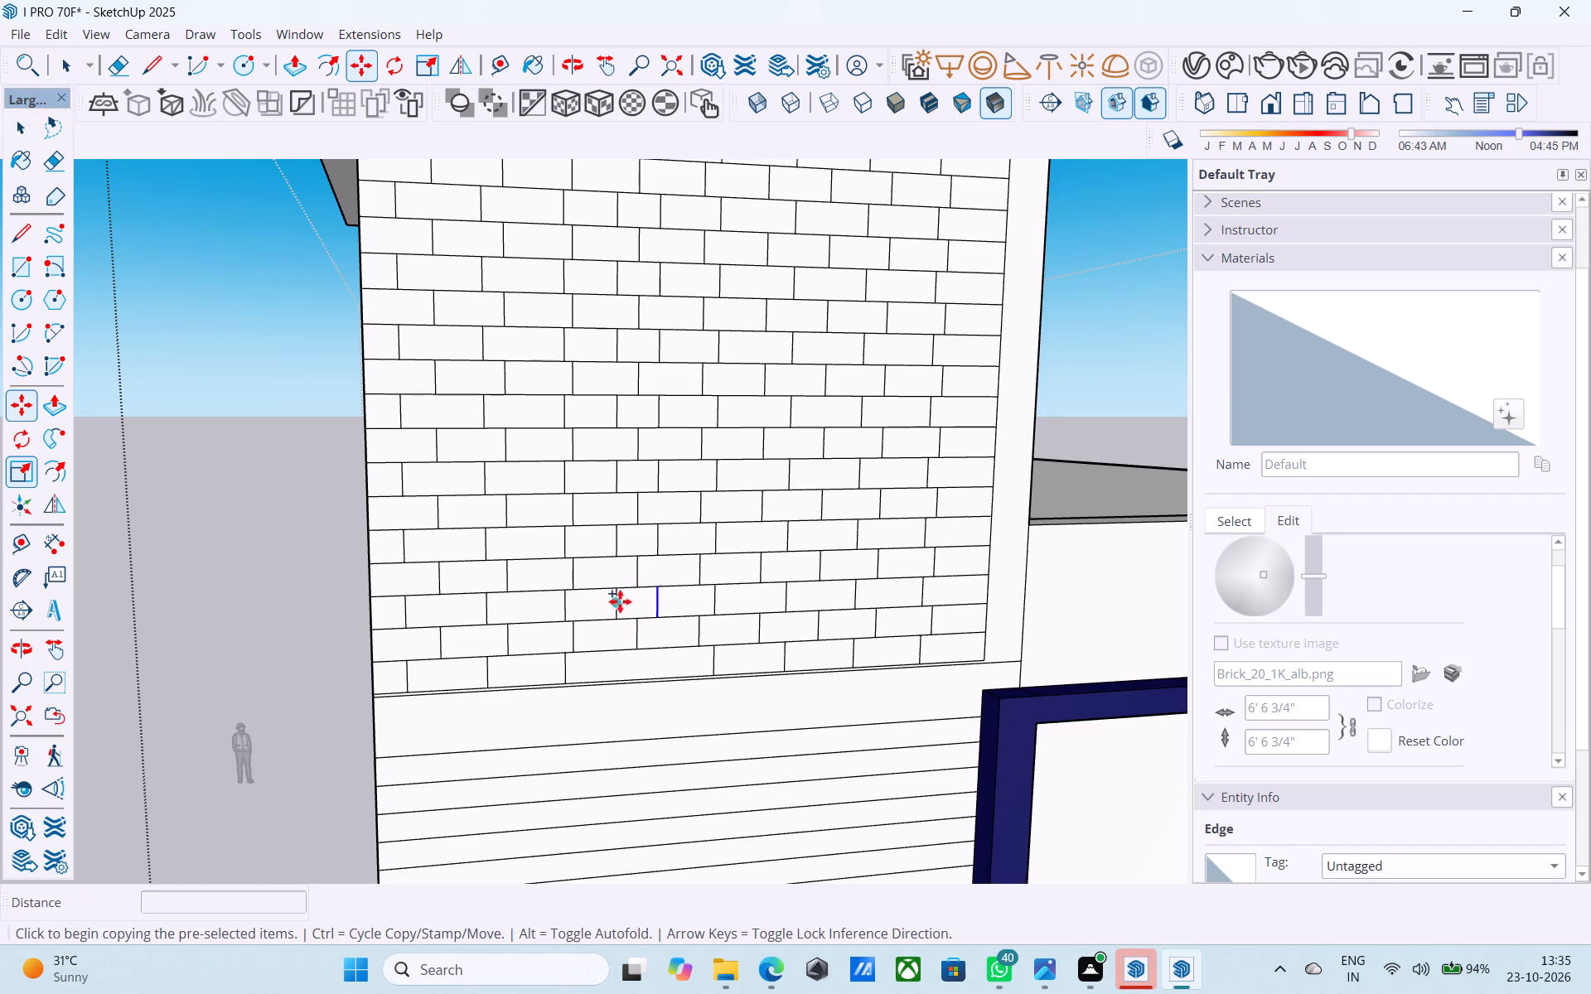
{"action": "key", "text": "space"}
{"action": "left_click", "coordinate": [617, 609]}
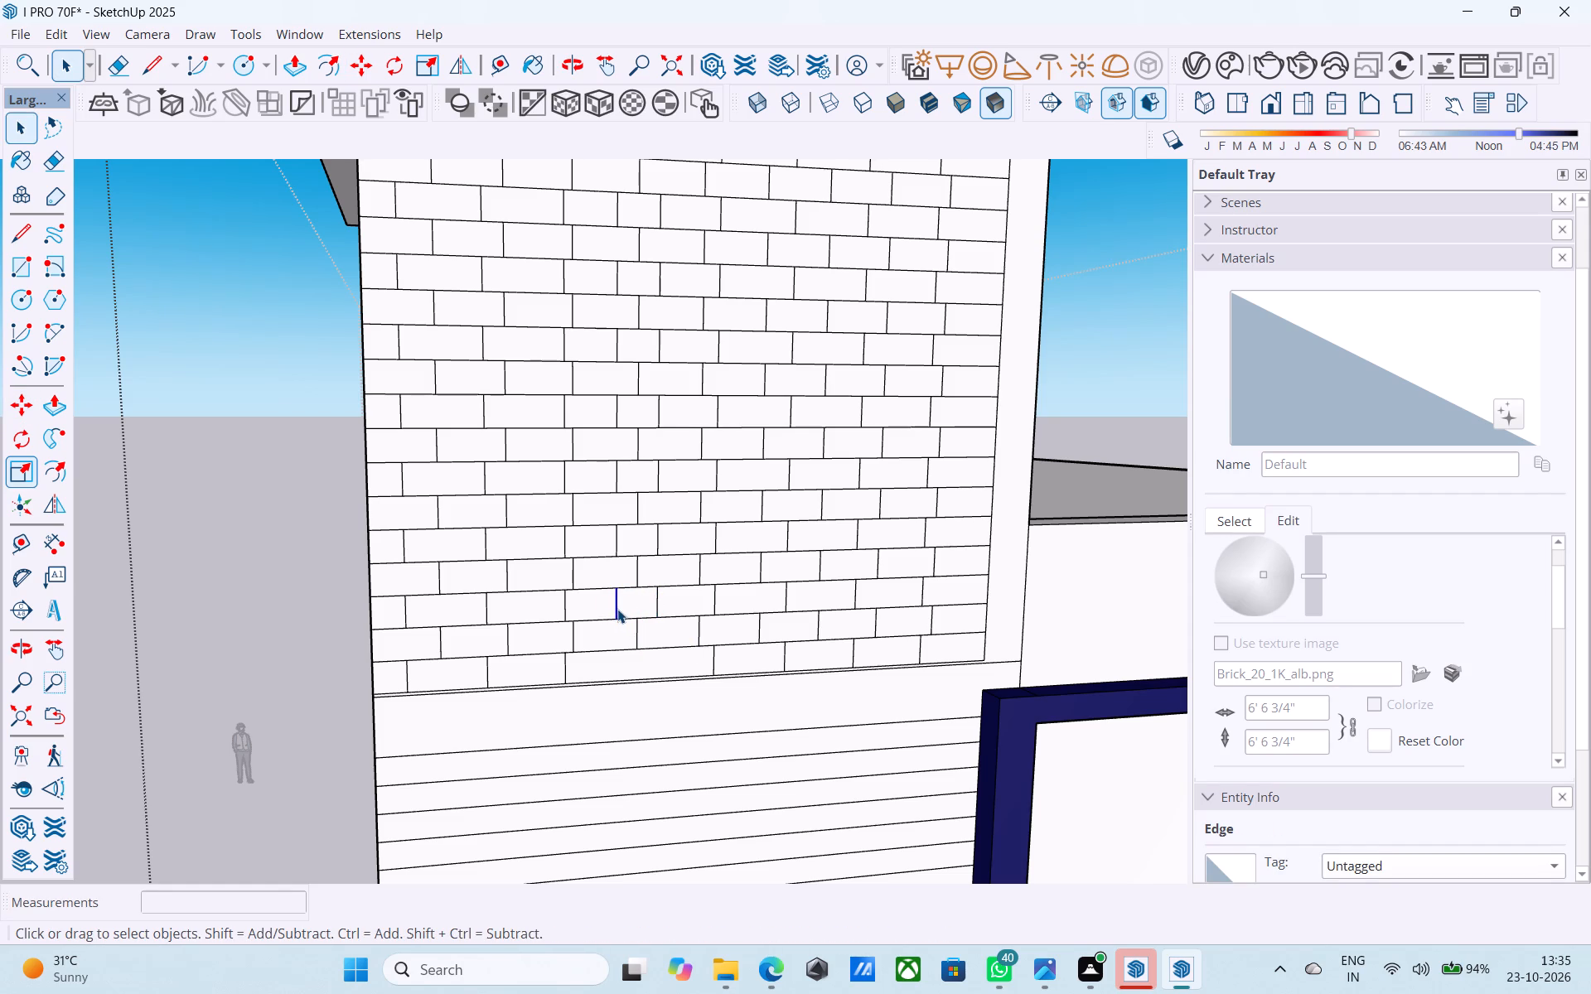
{"action": "left_click", "coordinate": [655, 606], "text": "shift"}
{"action": "key", "text": "m"}
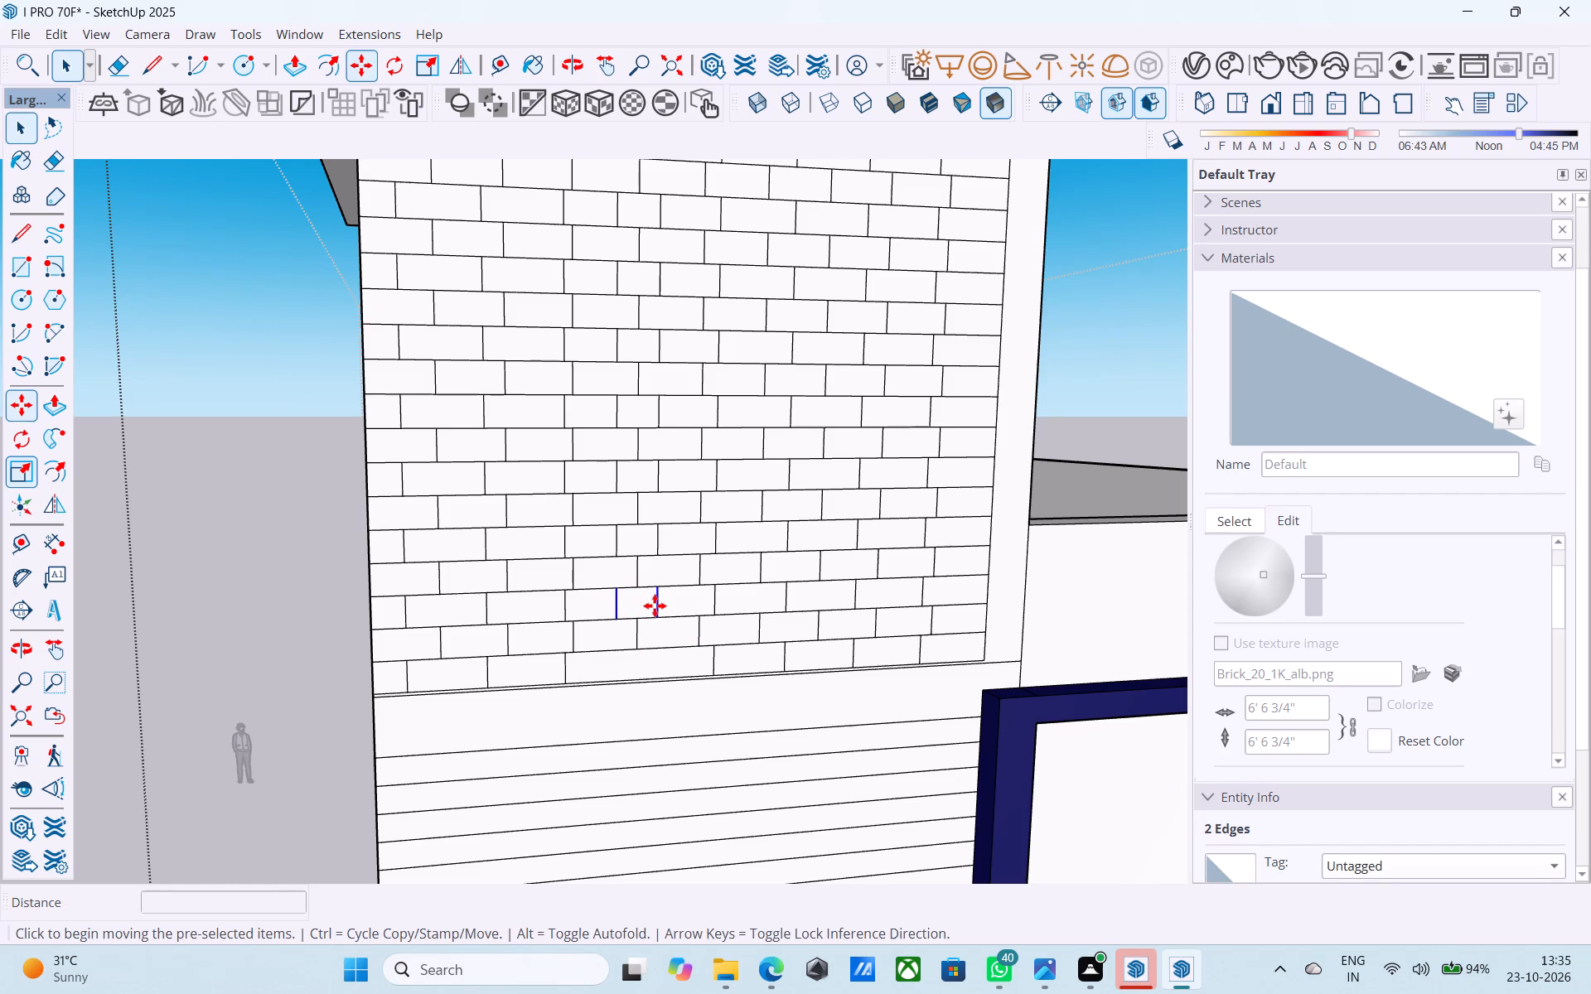
{"action": "left_click", "coordinate": [364, 601]}
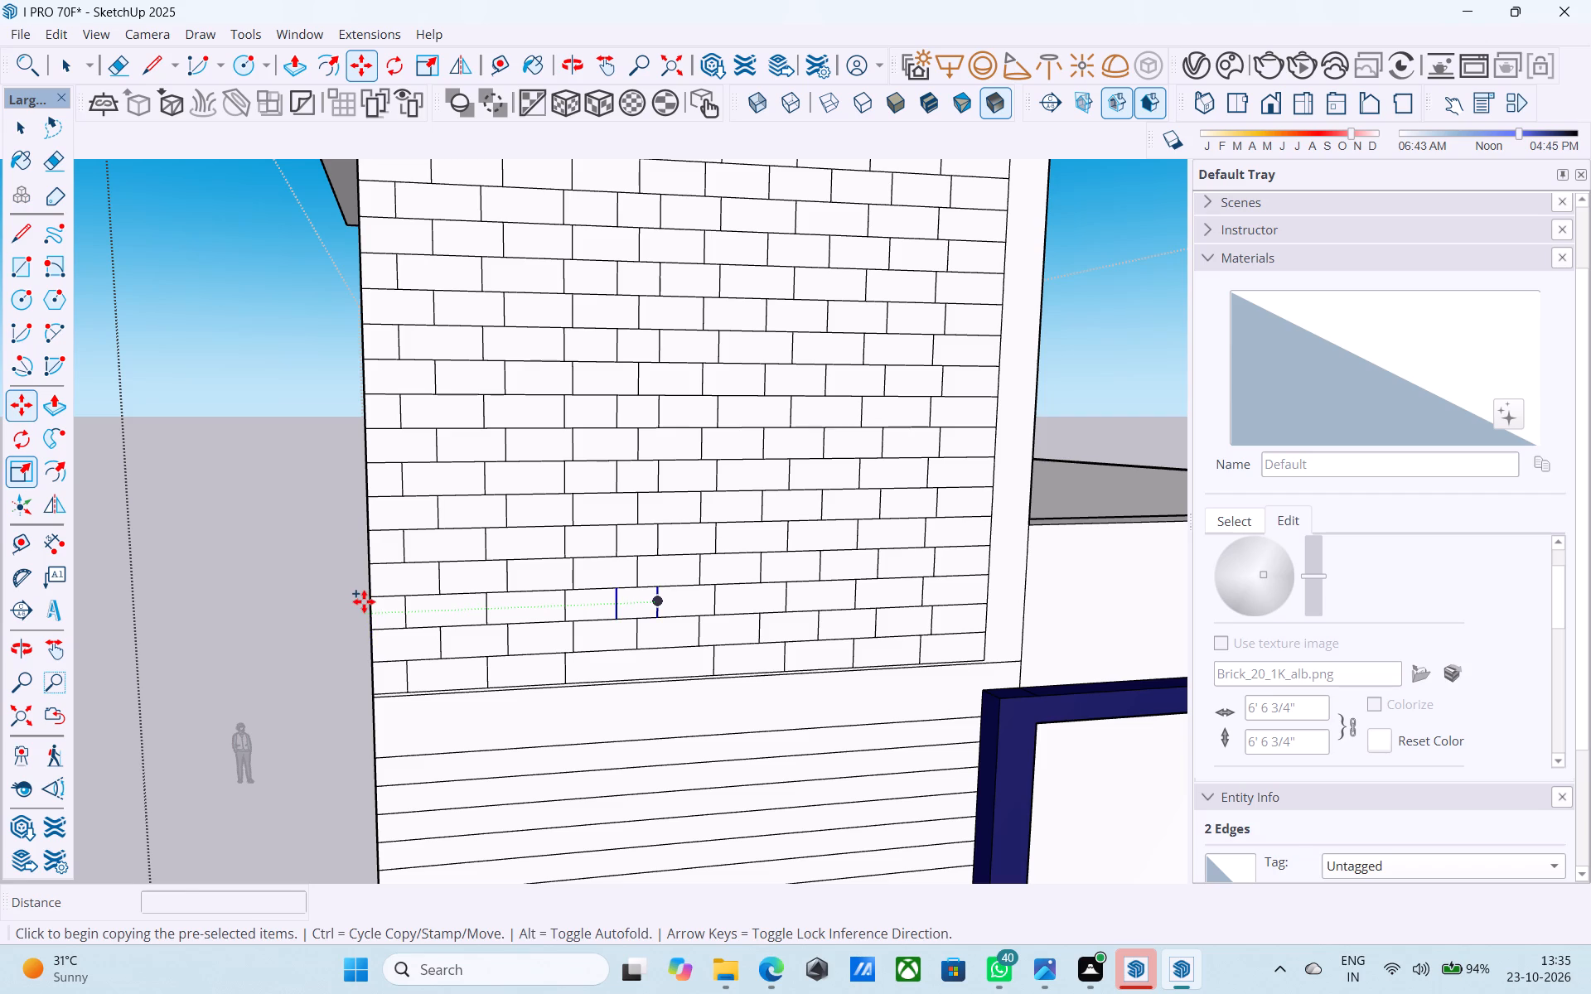
{"action": "left_click", "coordinate": [371, 675]}
{"action": "key", "text": "space"}
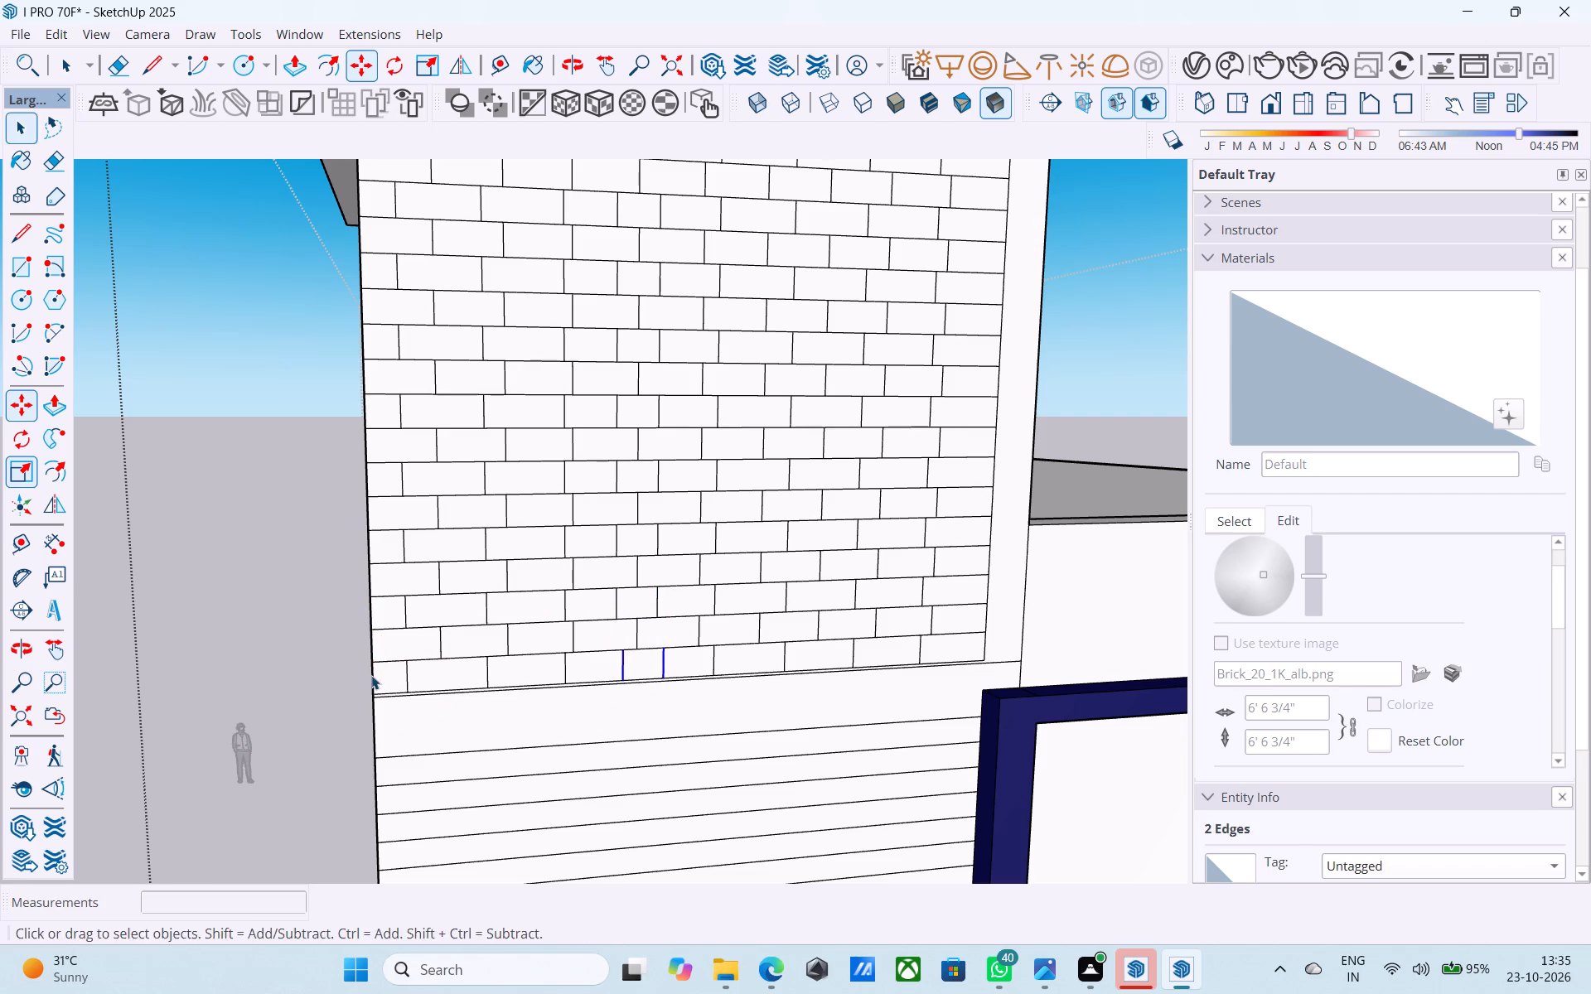
Examine the uppermost wall's brick pattern alongside the tower's lower brick wall.
{"action": "middle_click_drag", "start_coordinate": [371, 673], "coordinate": [268, 591]}
{"action": "scroll", "coordinate": [408, 634], "scroll_direction": "down", "scroll_amount": 4}
{"action": "middle_click_drag", "start_coordinate": [411, 636], "coordinate": [433, 682]}
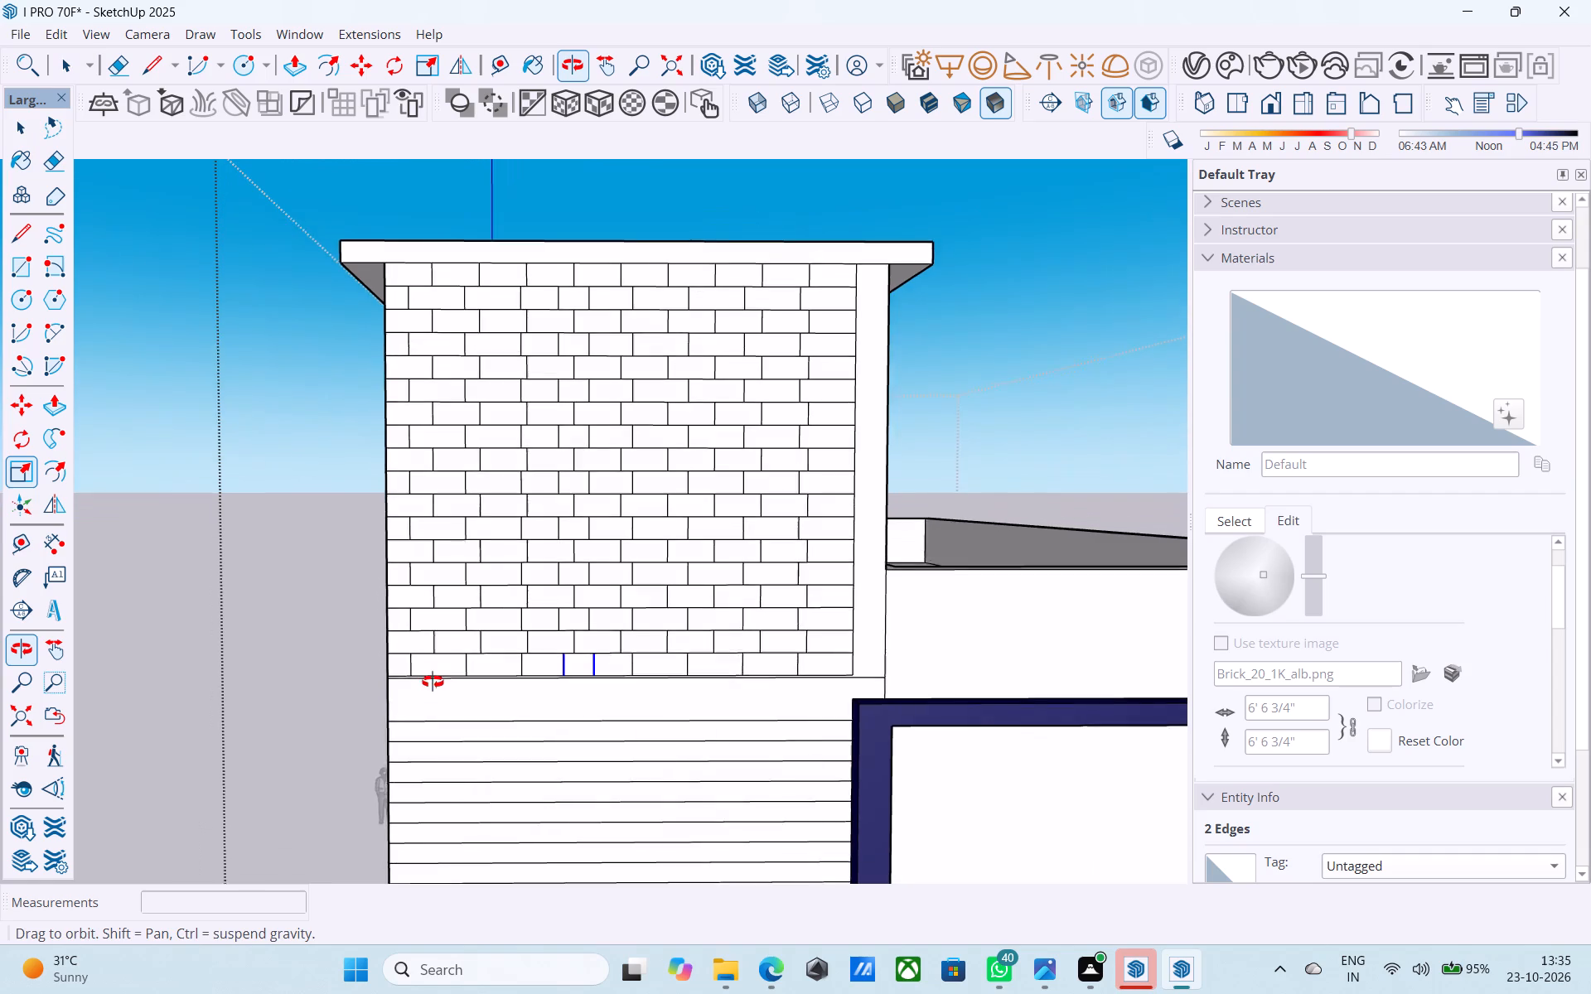
{"action": "middle_click_drag", "start_coordinate": [433, 682], "coordinate": [553, 652]}
{"action": "scroll", "coordinate": [546, 548], "scroll_direction": "down", "scroll_amount": 18}
{"action": "scroll", "coordinate": [530, 693], "scroll_direction": "up", "scroll_amount": 7}
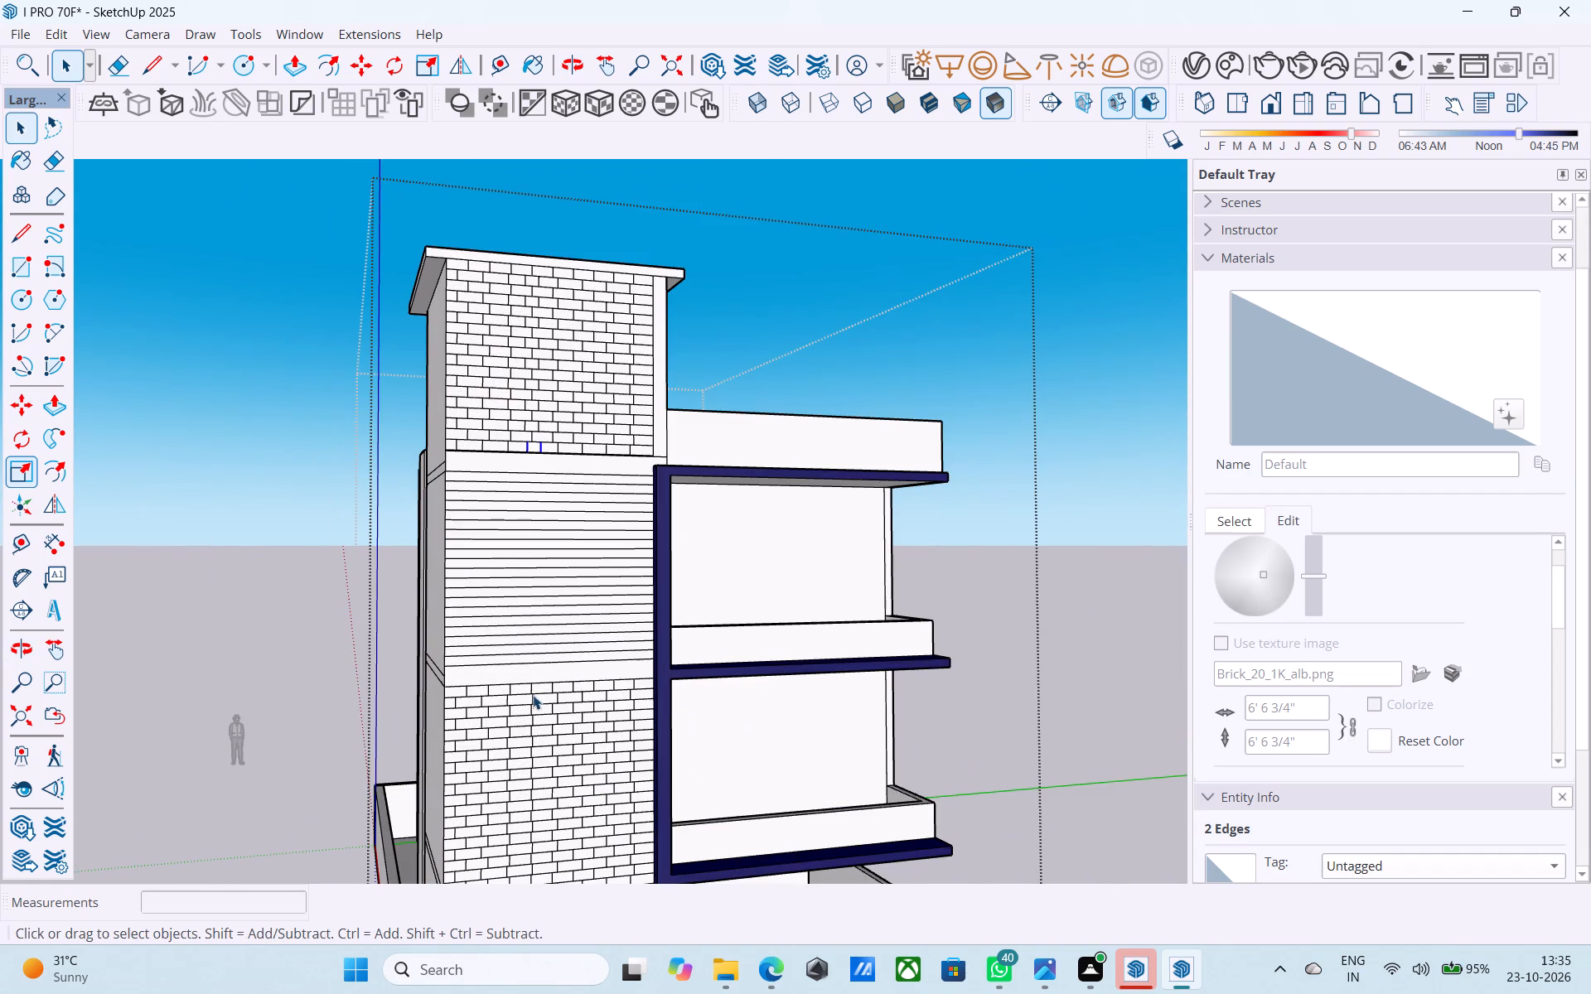
{"action": "middle_click_drag", "start_coordinate": [524, 616], "coordinate": [592, 782], "text": "shift"}
{"action": "middle_click_drag", "start_coordinate": [582, 631], "coordinate": [596, 756], "text": "shift"}
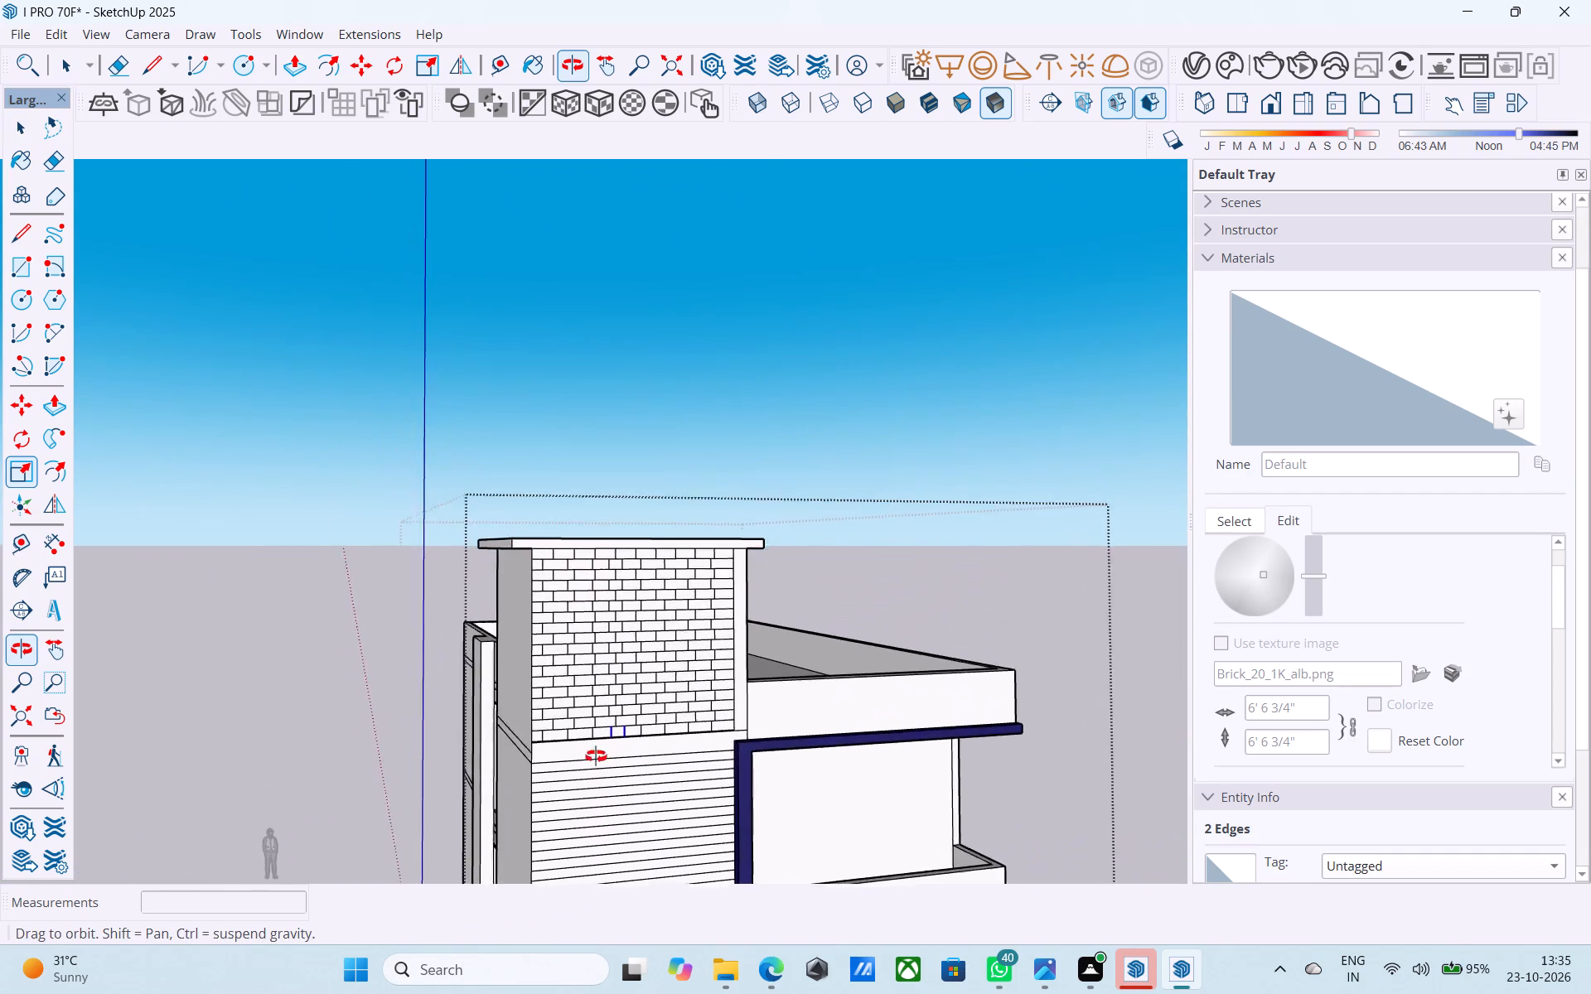
{"action": "middle_click_drag", "start_coordinate": [596, 756], "coordinate": [554, 745], "text": "shift"}
Copy the joint nearer the outer corner in all nine paired courses, second to bottom, about 5 5/8" along the courses toward that corner.
{"action": "scroll", "coordinate": [544, 630], "scroll_direction": "up", "scroll_amount": 5}
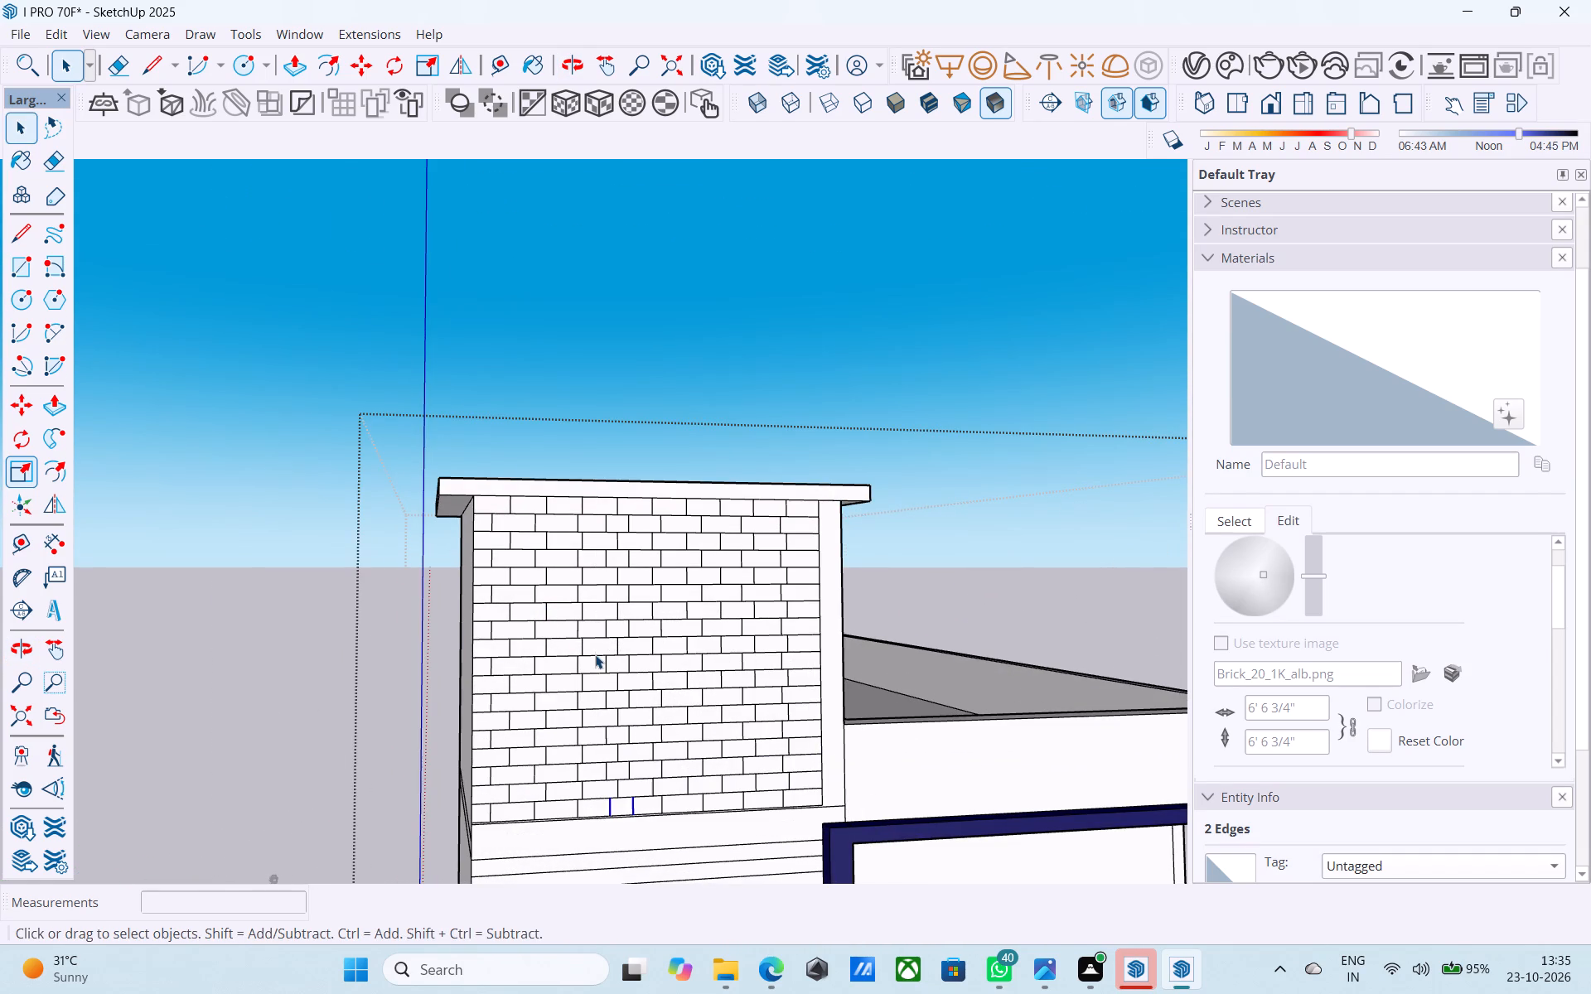
{"action": "middle_click_drag", "start_coordinate": [597, 654], "coordinate": [583, 698], "text": "shift"}
{"action": "middle_click_drag", "start_coordinate": [583, 697], "coordinate": [585, 696]}
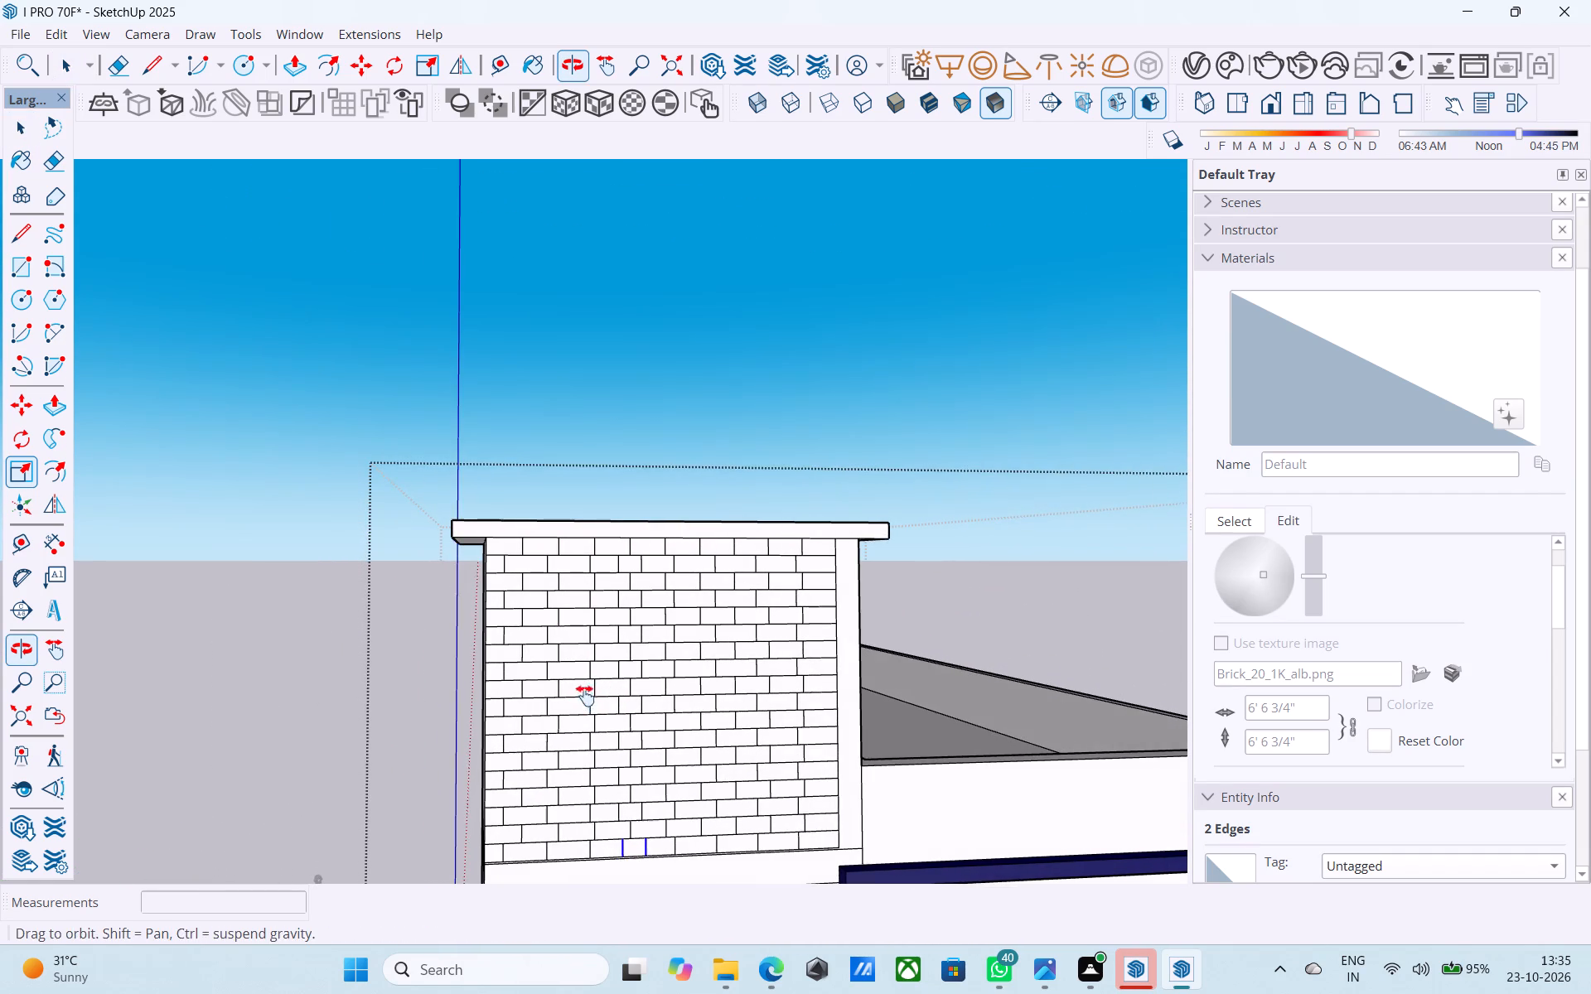
{"action": "middle_click_drag", "start_coordinate": [585, 696], "coordinate": [605, 673]}
{"action": "scroll", "coordinate": [605, 673], "scroll_direction": "up", "scroll_amount": 4}
{"action": "left_click", "coordinate": [614, 625]}
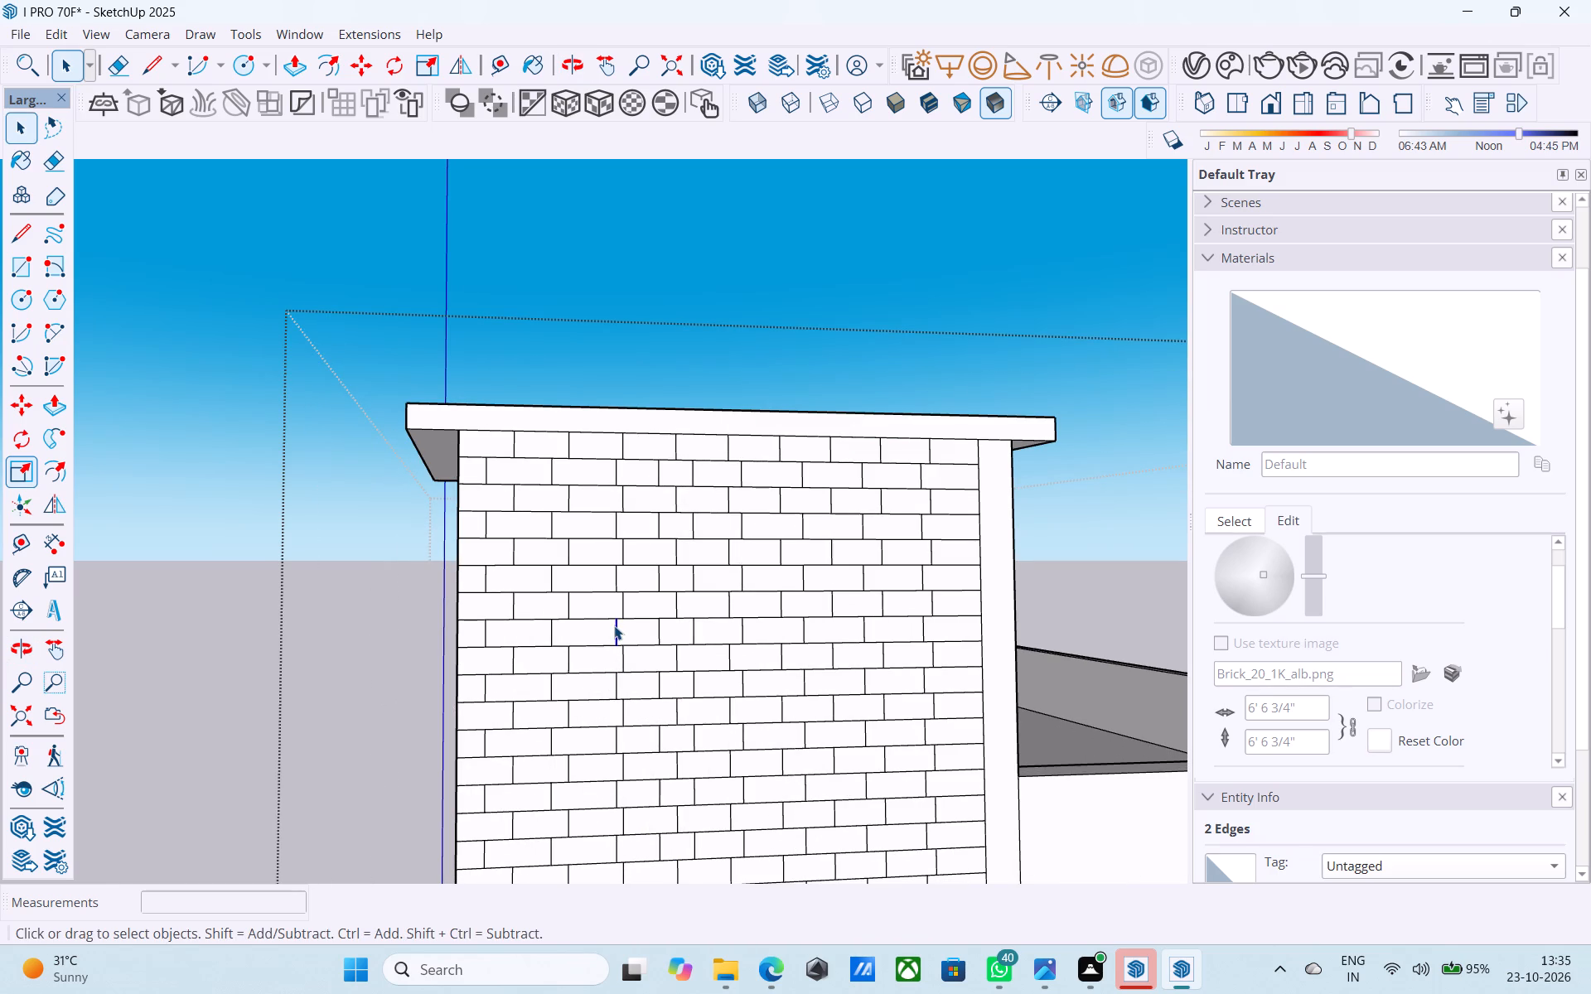
{"action": "left_click", "coordinate": [613, 577], "text": "shift"}
{"action": "left_click", "coordinate": [612, 574], "text": "shift"}
{"action": "left_click", "coordinate": [616, 576], "text": "shift"}
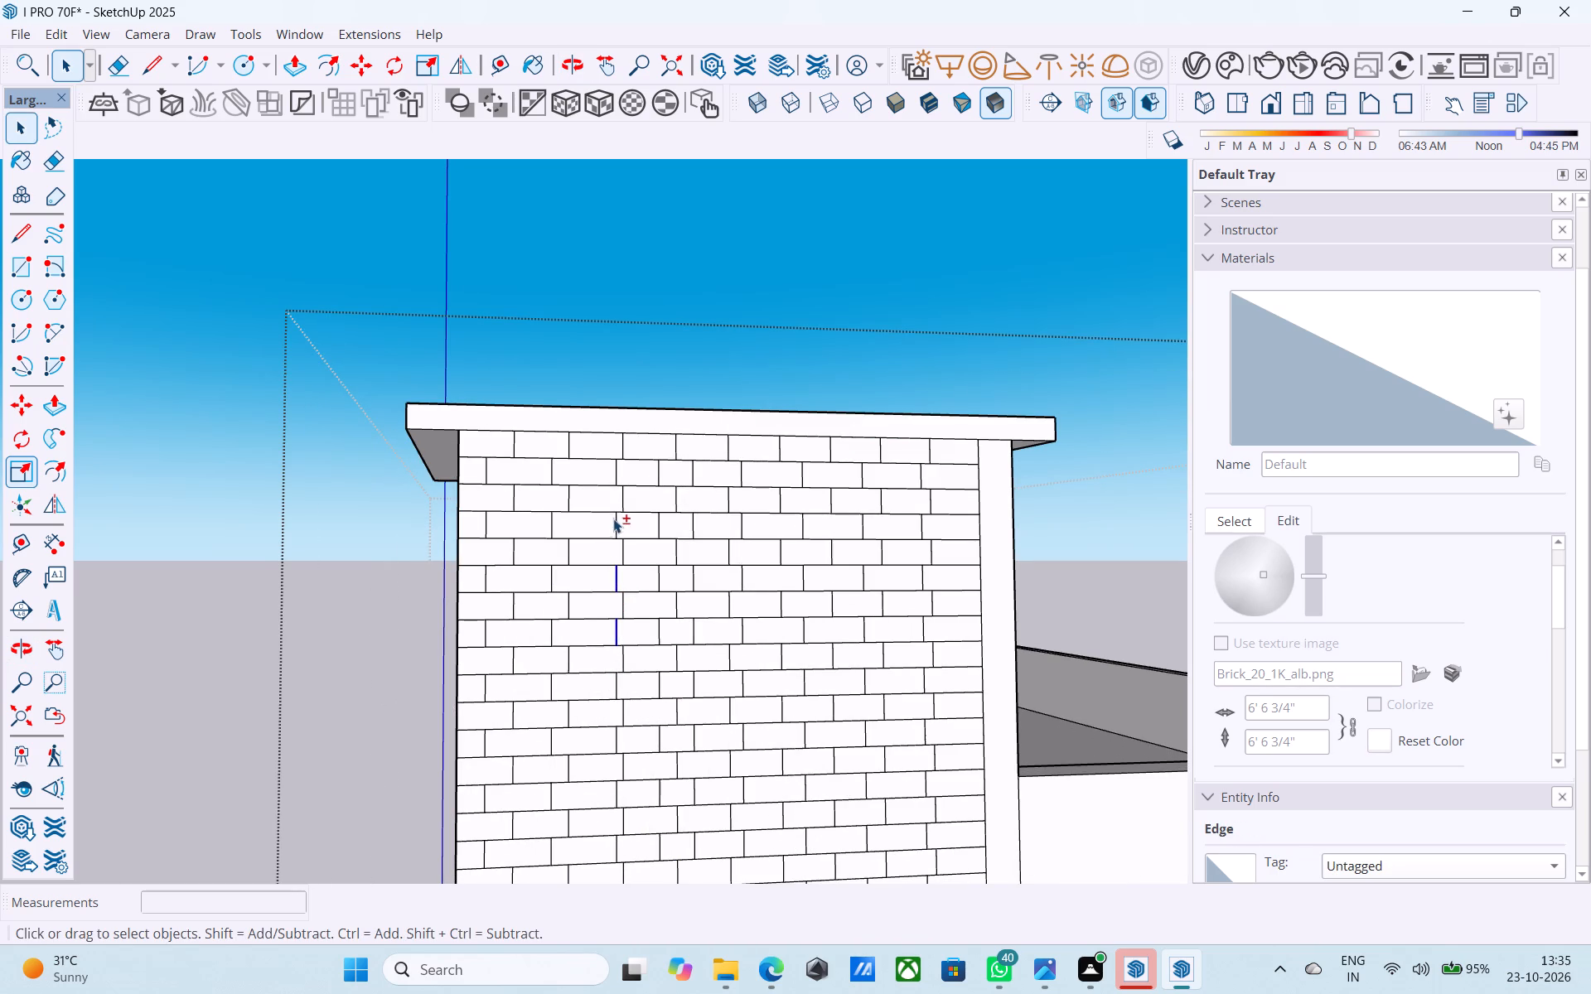
{"action": "left_click", "coordinate": [616, 519], "text": "shift"}
{"action": "left_click", "coordinate": [617, 471], "text": "shift"}
{"action": "scroll", "coordinate": [626, 413], "scroll_direction": "down", "scroll_amount": 6, "text": "shift"}
{"action": "scroll", "coordinate": [638, 644], "scroll_direction": "up", "scroll_amount": 6, "text": "shift"}
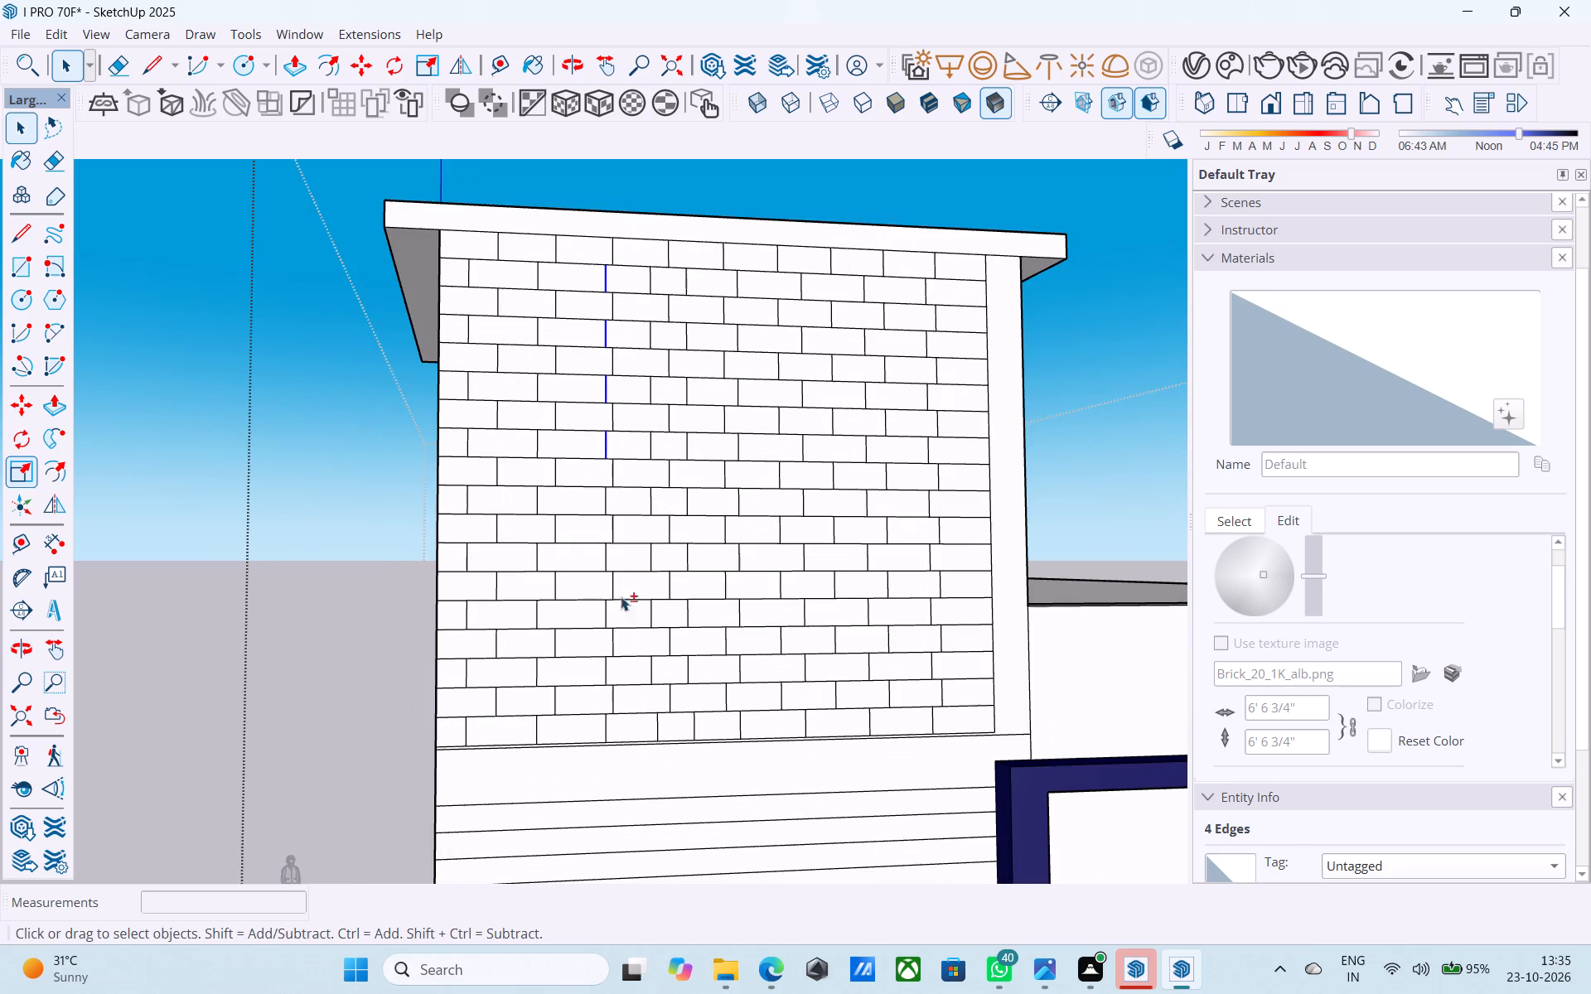
{"action": "scroll", "coordinate": [608, 510], "scroll_direction": "up", "scroll_amount": 1, "text": "shift"}
{"action": "left_click", "coordinate": [607, 504], "text": "shift"}
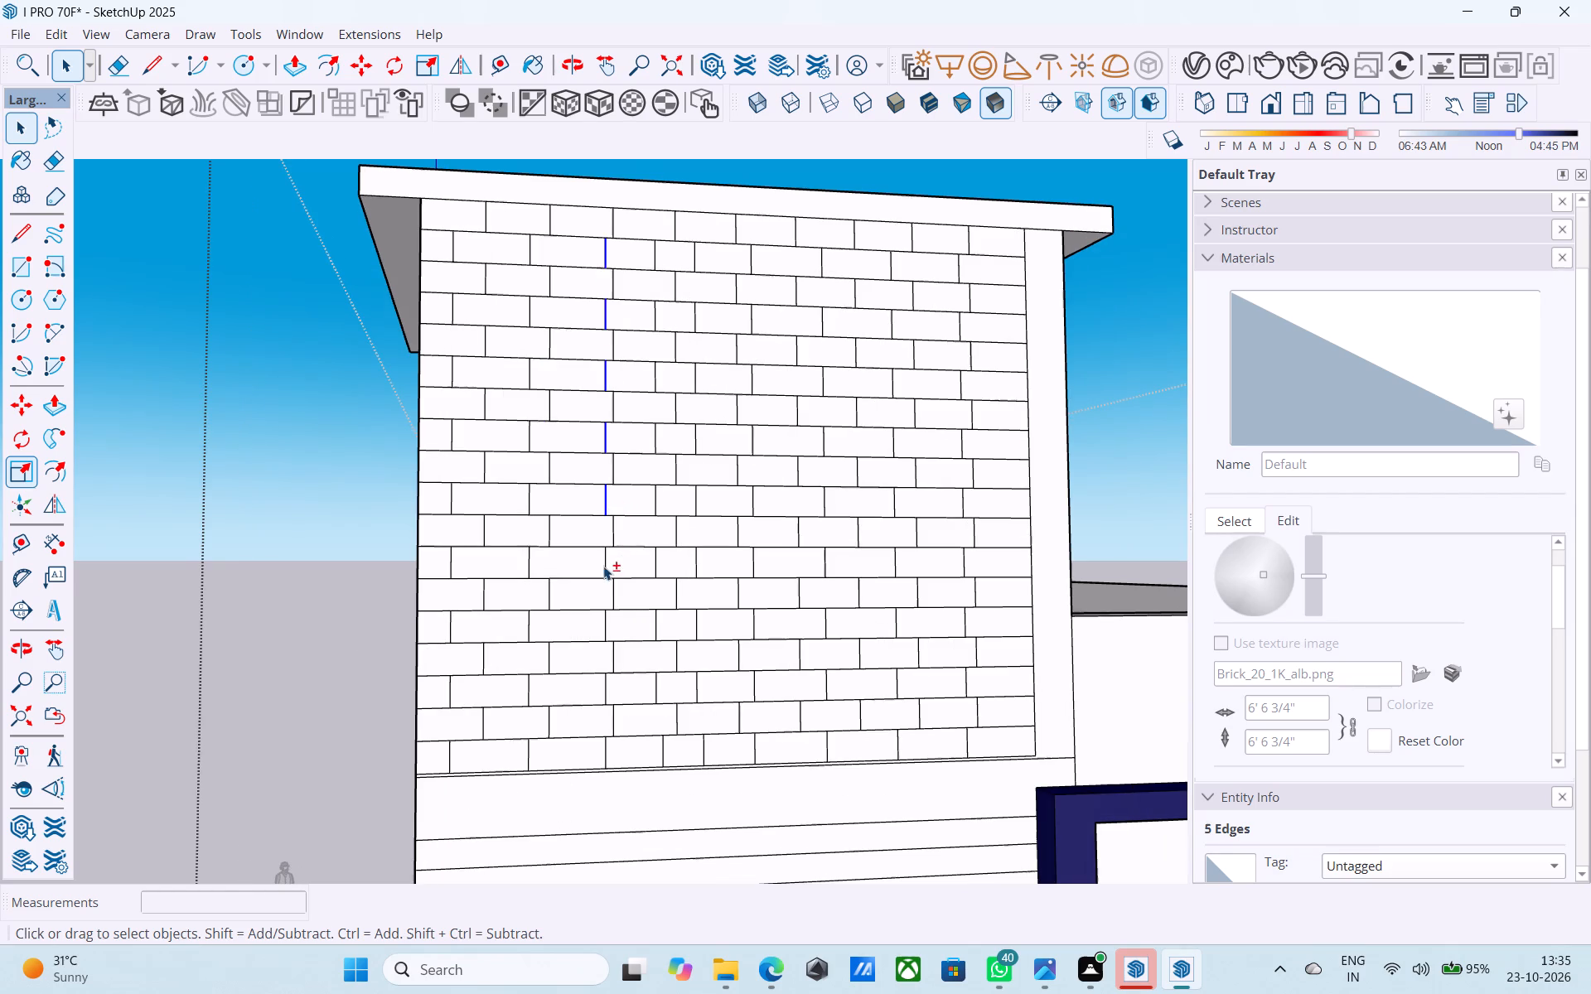
{"action": "left_click", "coordinate": [603, 566], "text": "shift"}
{"action": "left_click", "coordinate": [601, 577], "text": "shift"}
{"action": "left_click", "coordinate": [603, 565], "text": "shift"}
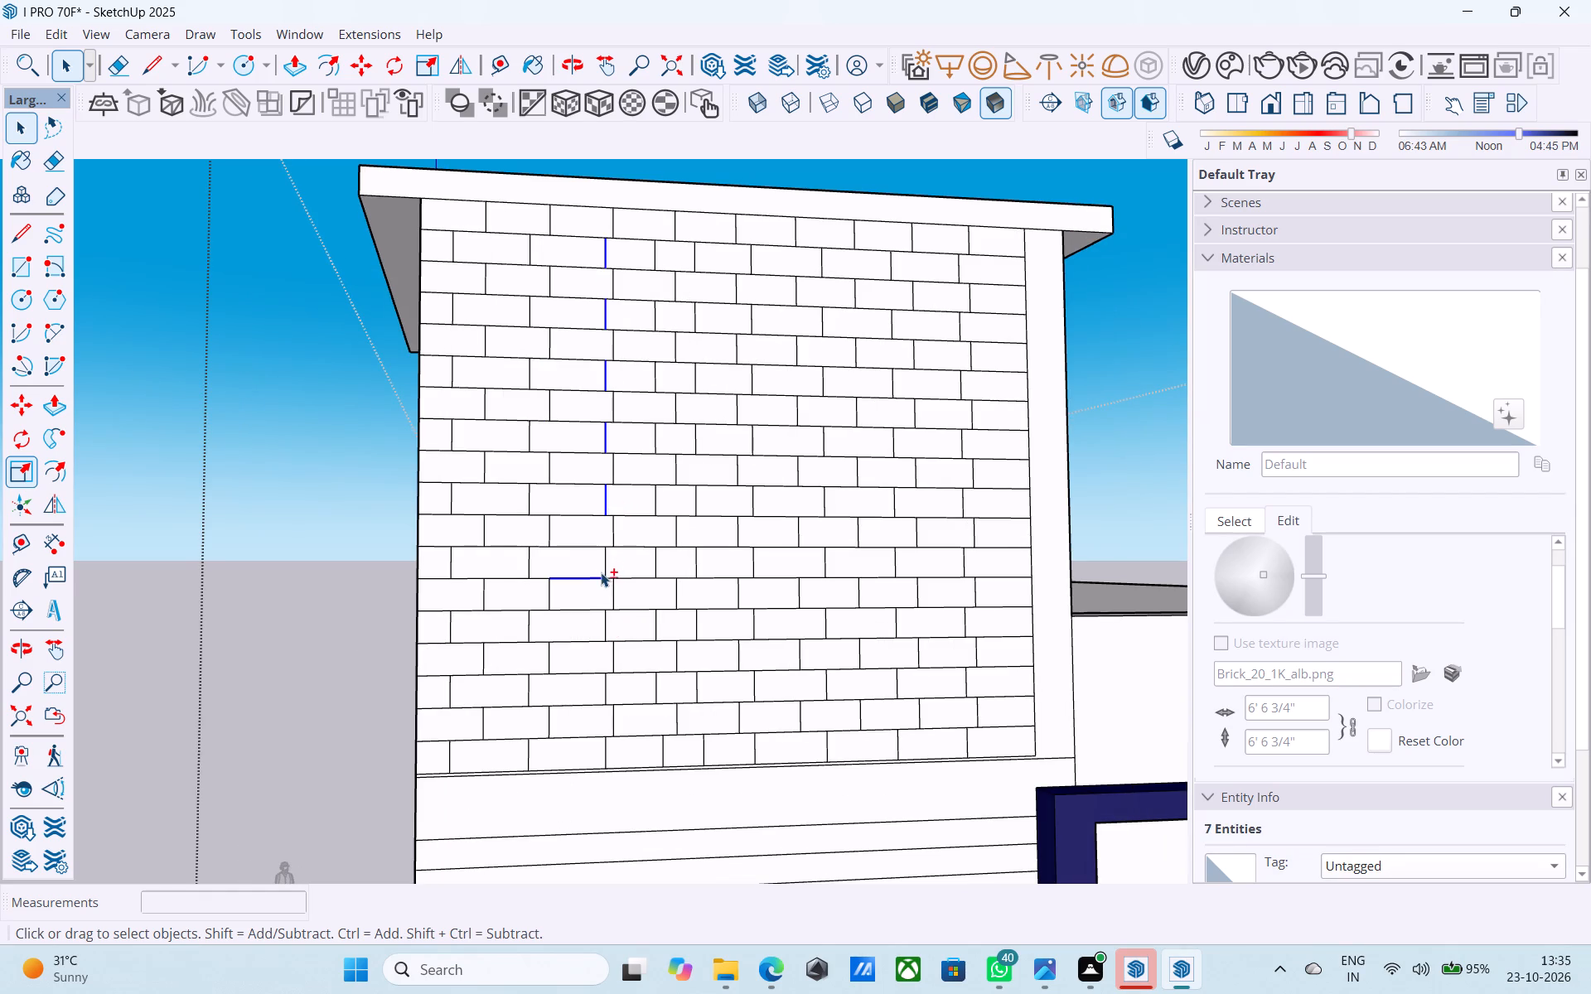
{"action": "left_click", "coordinate": [602, 579], "text": "shift"}
{"action": "left_click", "coordinate": [604, 562], "text": "shift"}
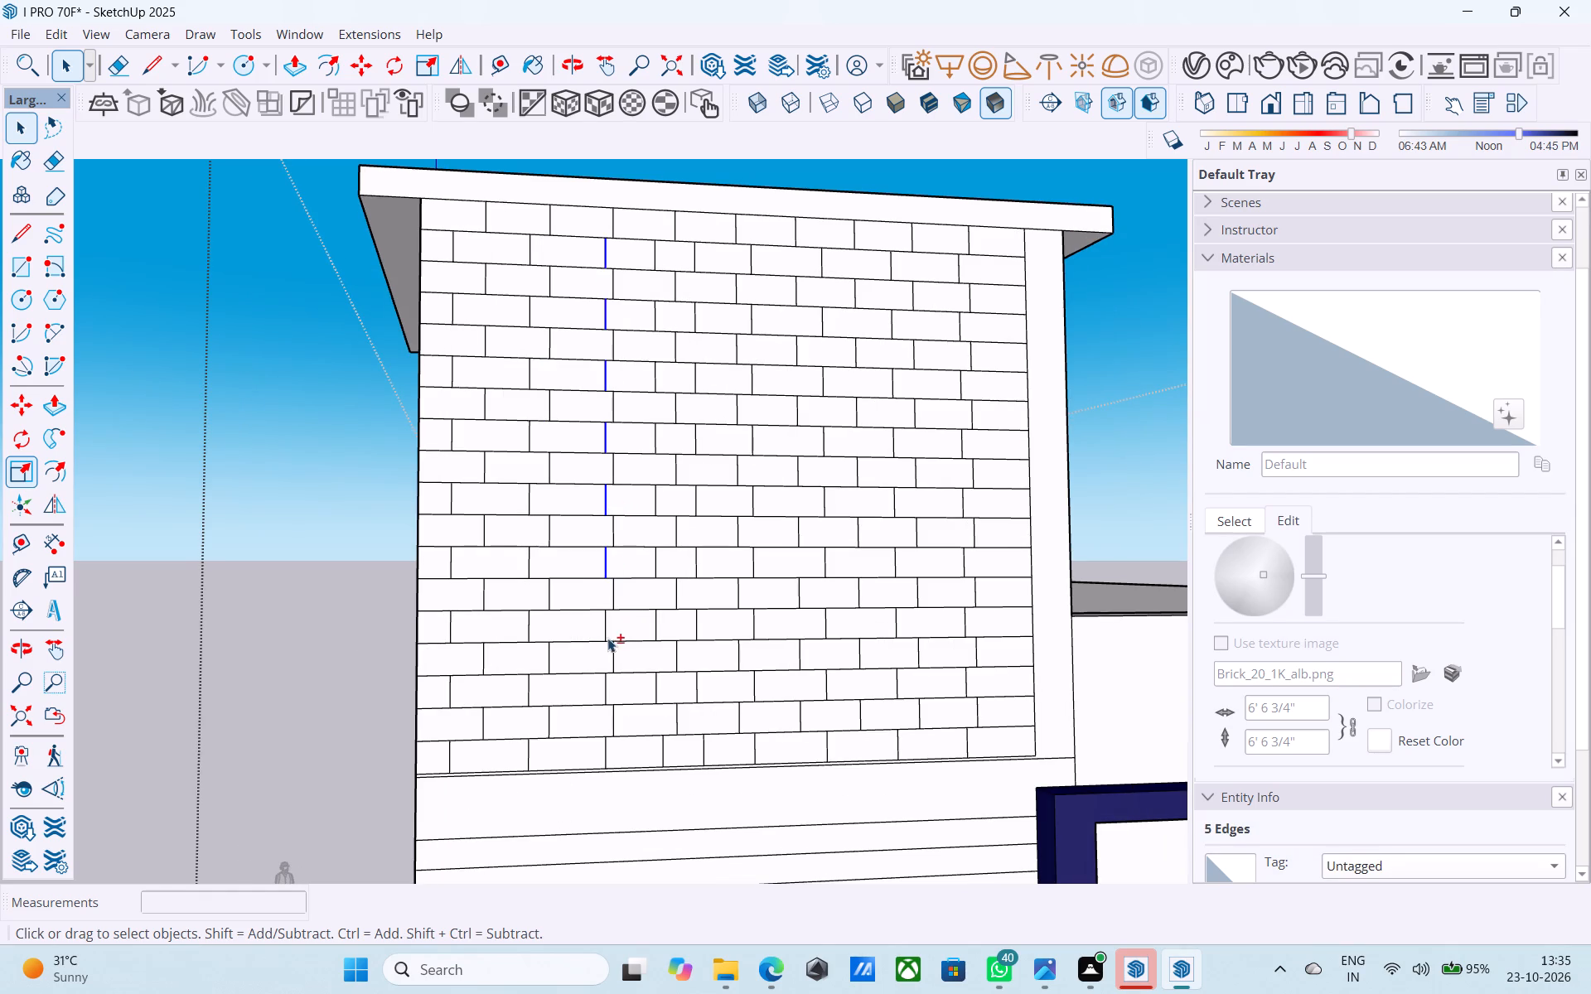
{"action": "left_click", "coordinate": [606, 630], "text": "shift"}
{"action": "left_click", "coordinate": [603, 690], "text": "shift"}
{"action": "left_click", "coordinate": [568, 677], "text": "shift"}
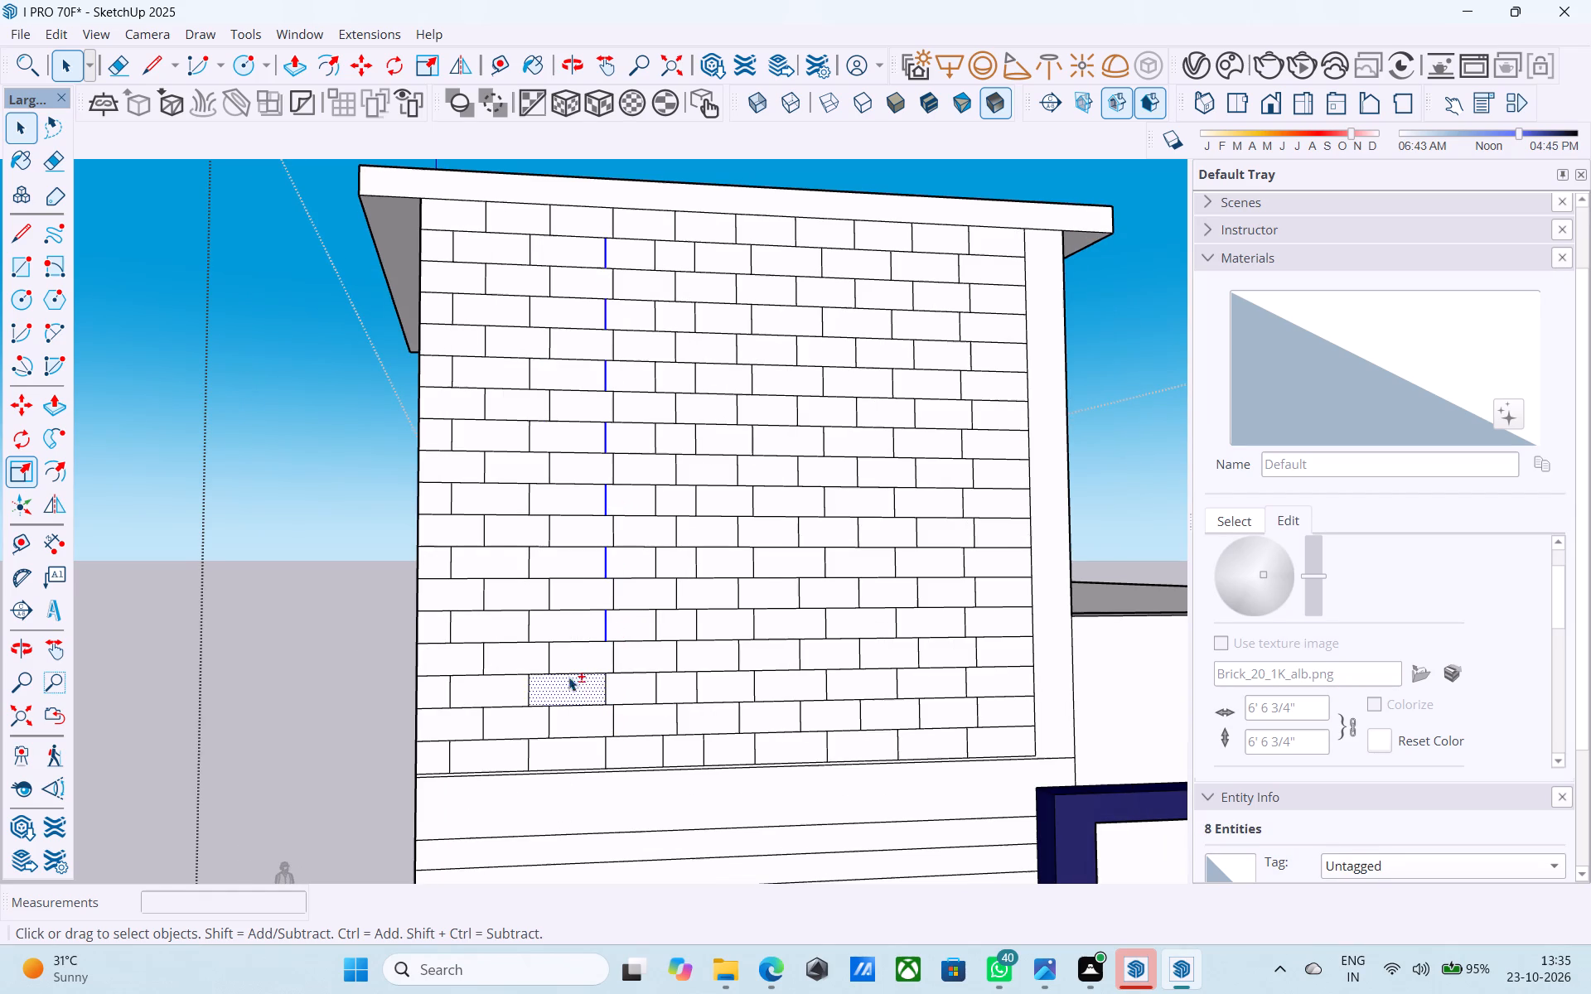
{"action": "left_click", "coordinate": [603, 692], "text": "shift"}
{"action": "left_click", "coordinate": [607, 694], "text": "shift"}
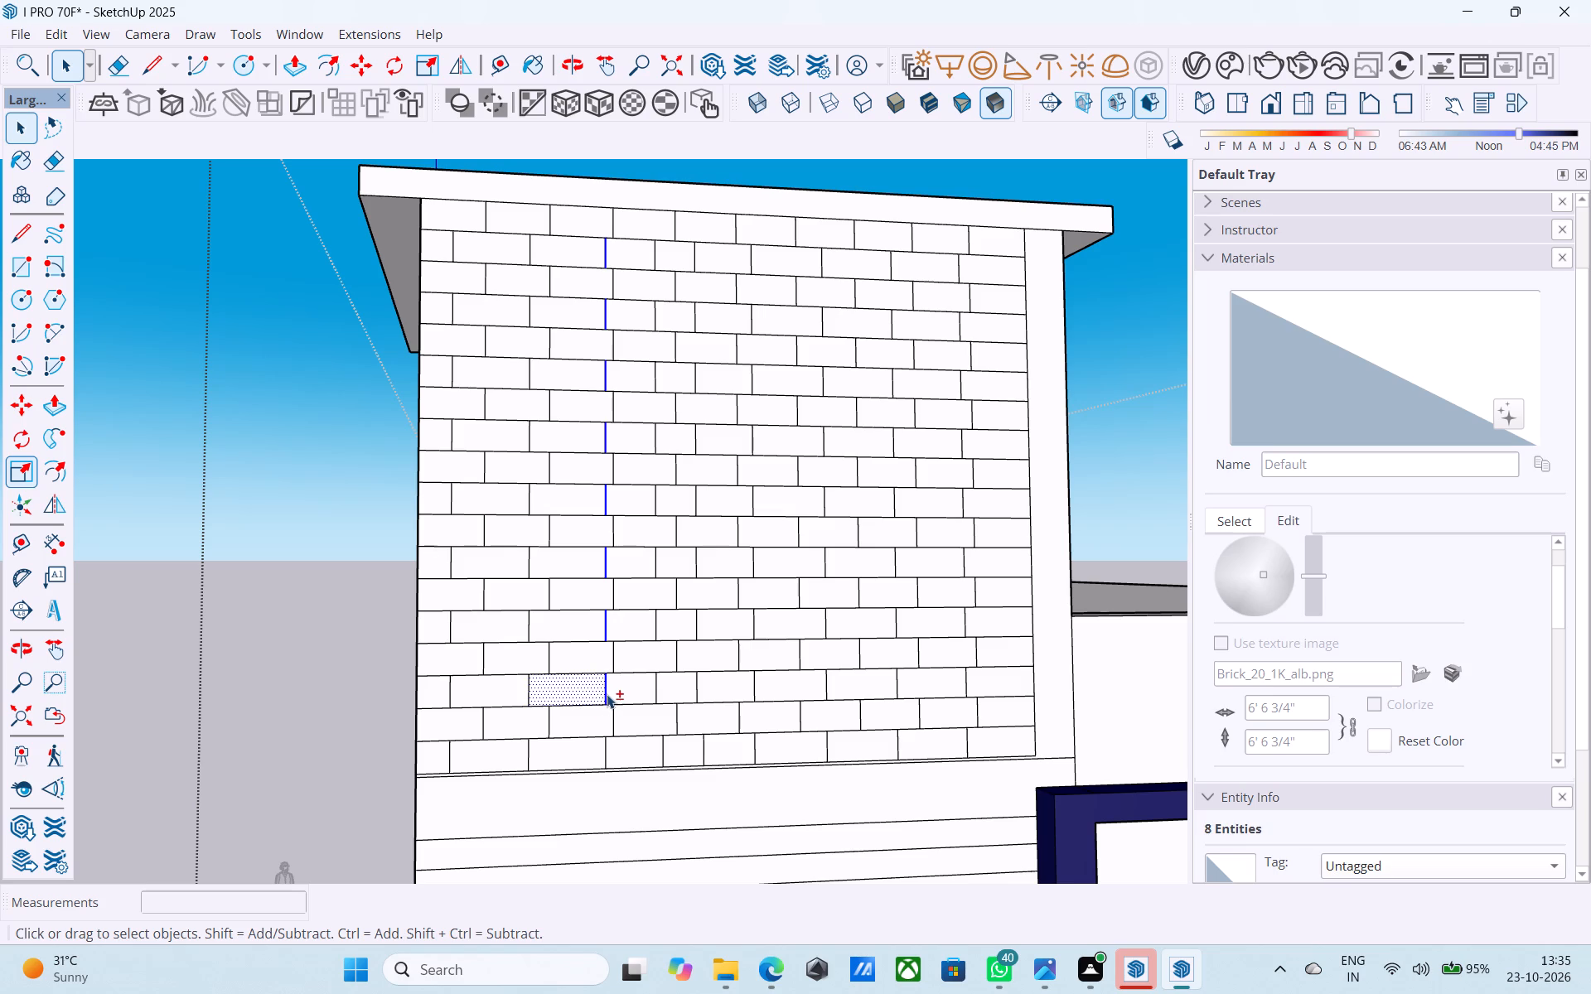
{"action": "left_click", "coordinate": [584, 692], "text": "shift"}
{"action": "left_click", "coordinate": [606, 752], "text": "shift"}
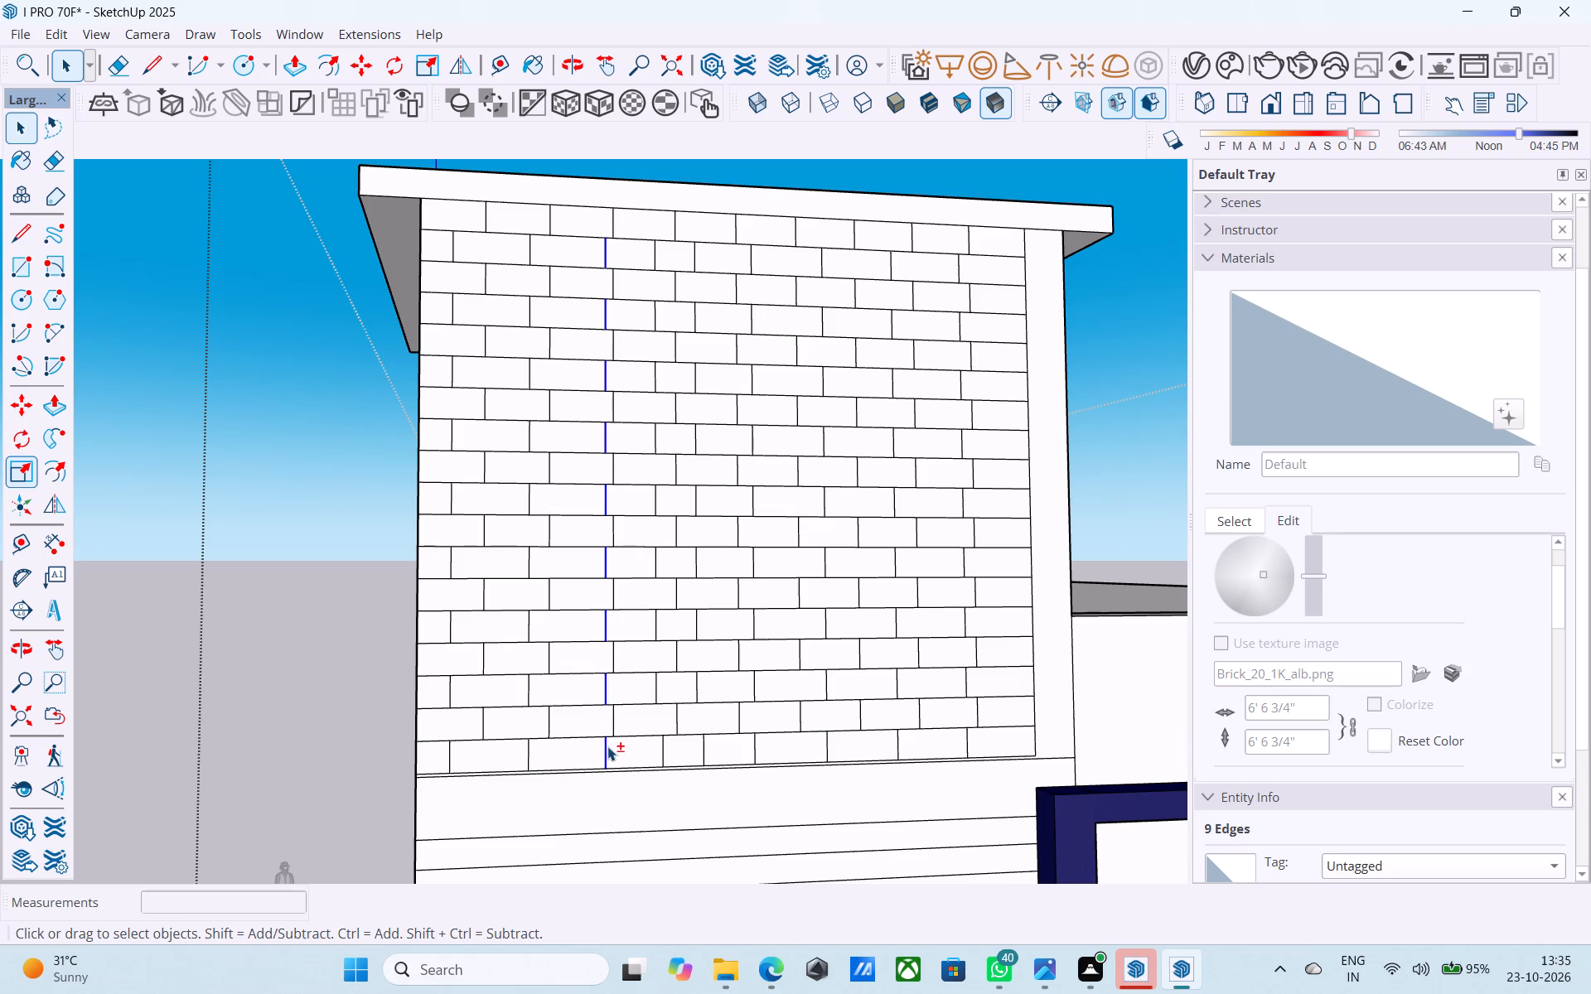
{"action": "key", "text": "m"}
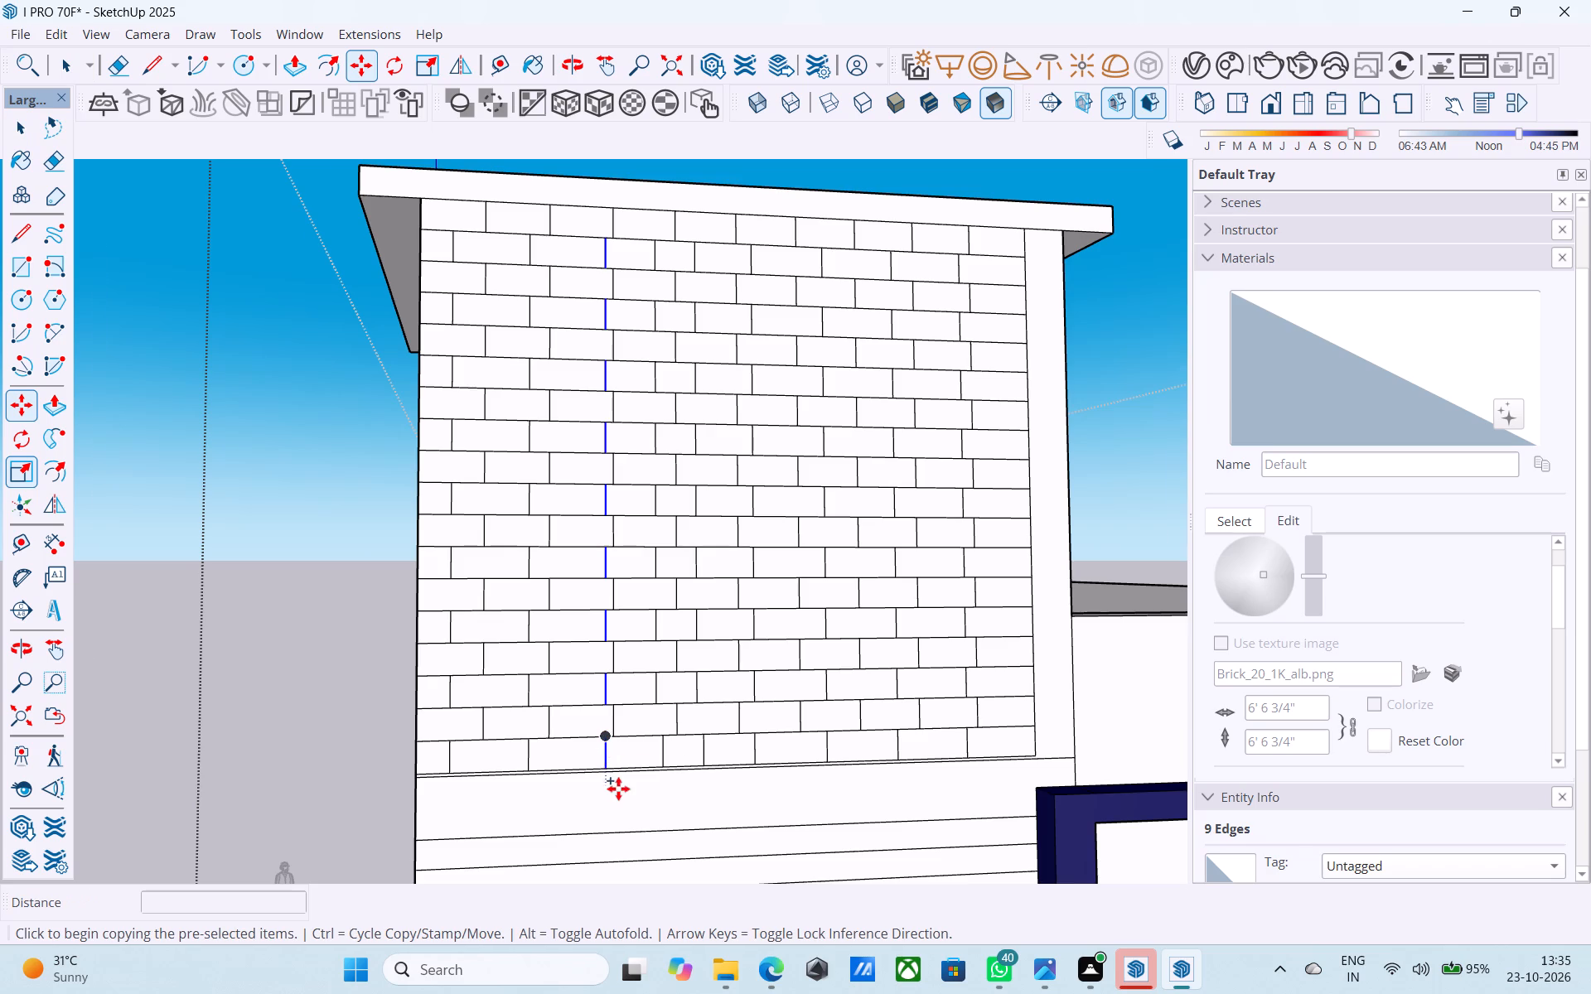
{"action": "scroll", "coordinate": [618, 789], "scroll_direction": "up", "scroll_amount": 3}
{"action": "left_click", "coordinate": [608, 769]}
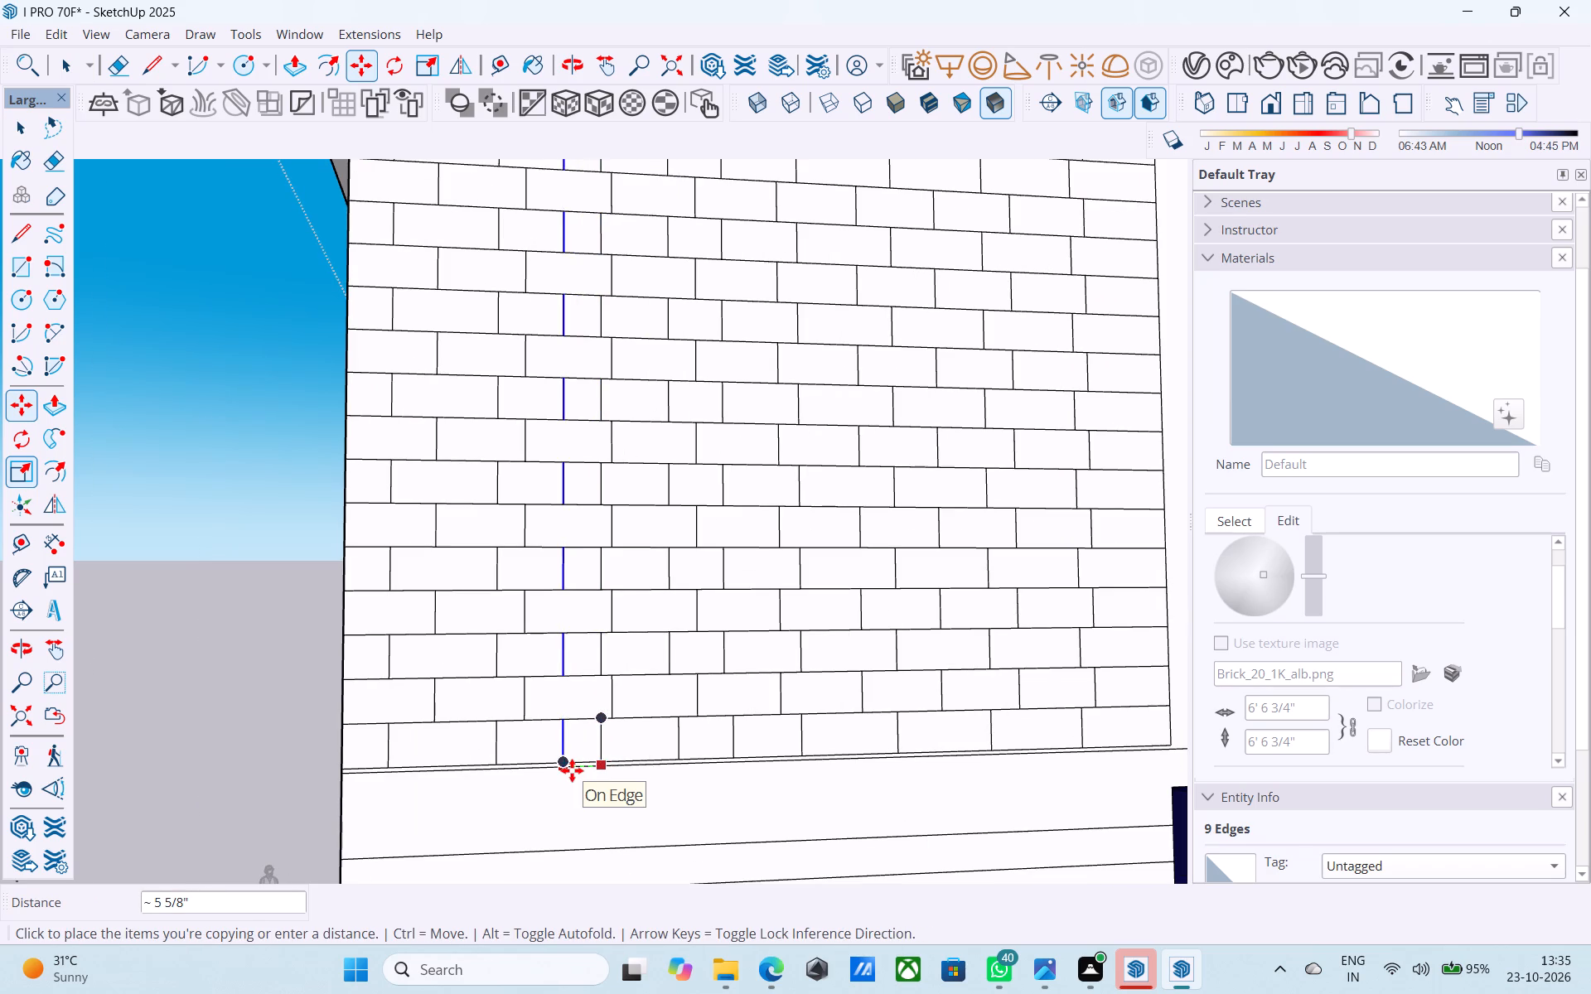
{"action": "left_click", "coordinate": [572, 770]}
Erase the nine original joints beside the new copies, from the bottom course up to the second course.
{"action": "key", "text": "e"}
{"action": "left_click_drag", "start_coordinate": [602, 754], "coordinate": [602, 753]}
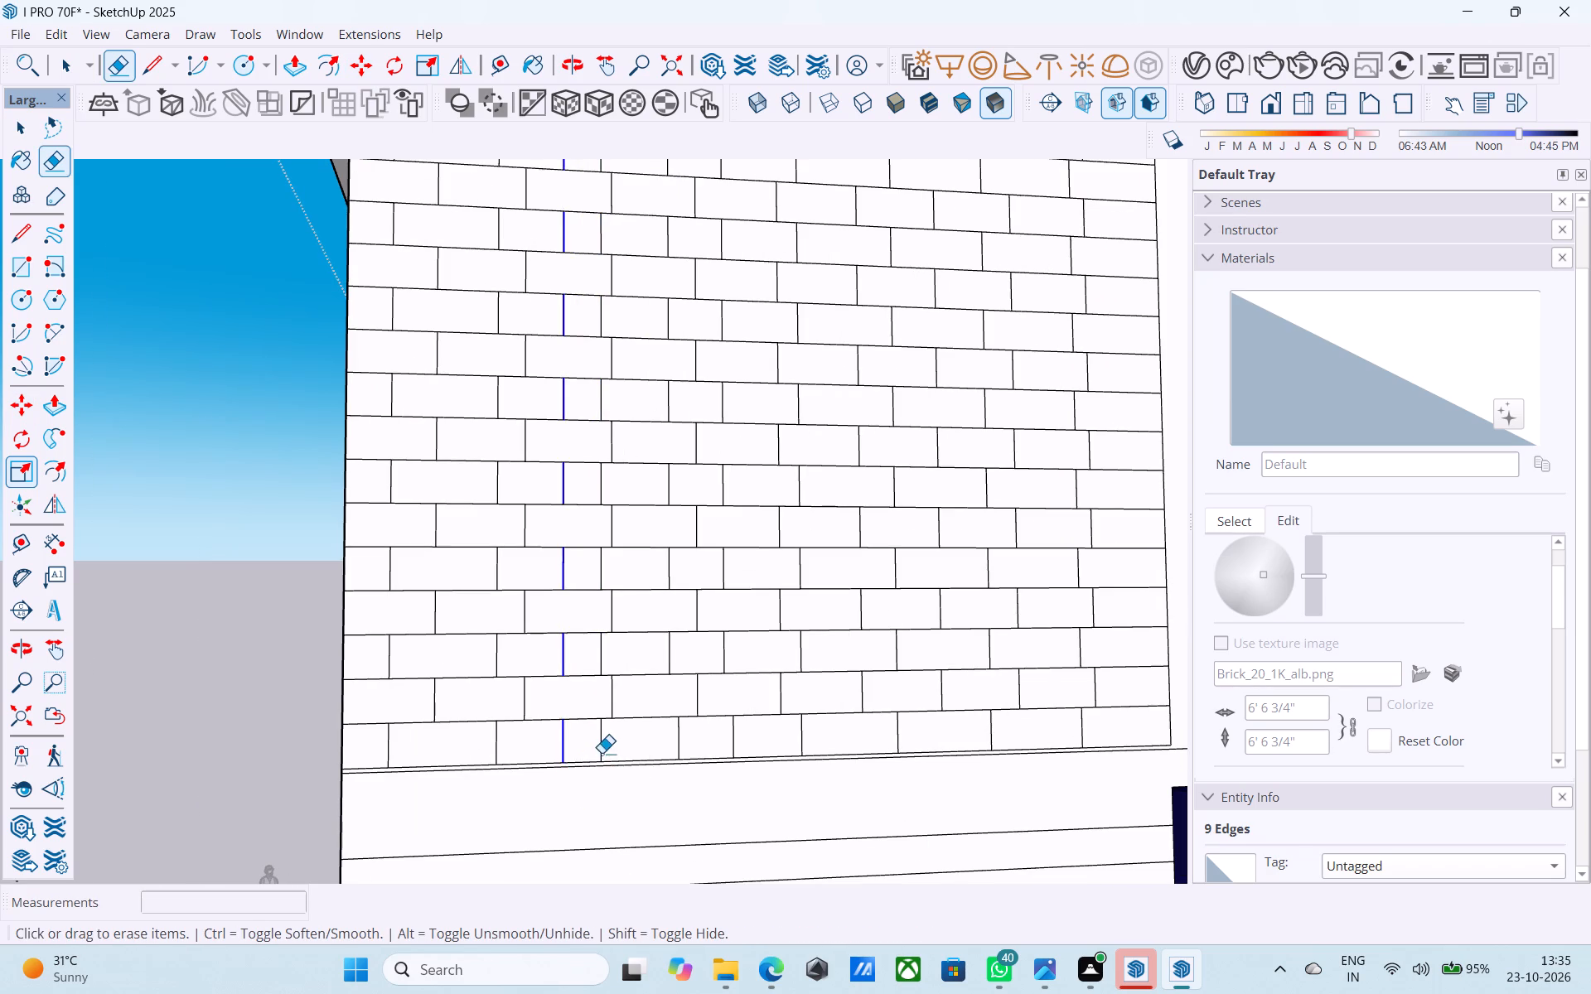
{"action": "left_click_drag", "start_coordinate": [602, 753], "coordinate": [594, 749]}
{"action": "left_click", "coordinate": [603, 659]}
{"action": "left_click", "coordinate": [598, 567]}
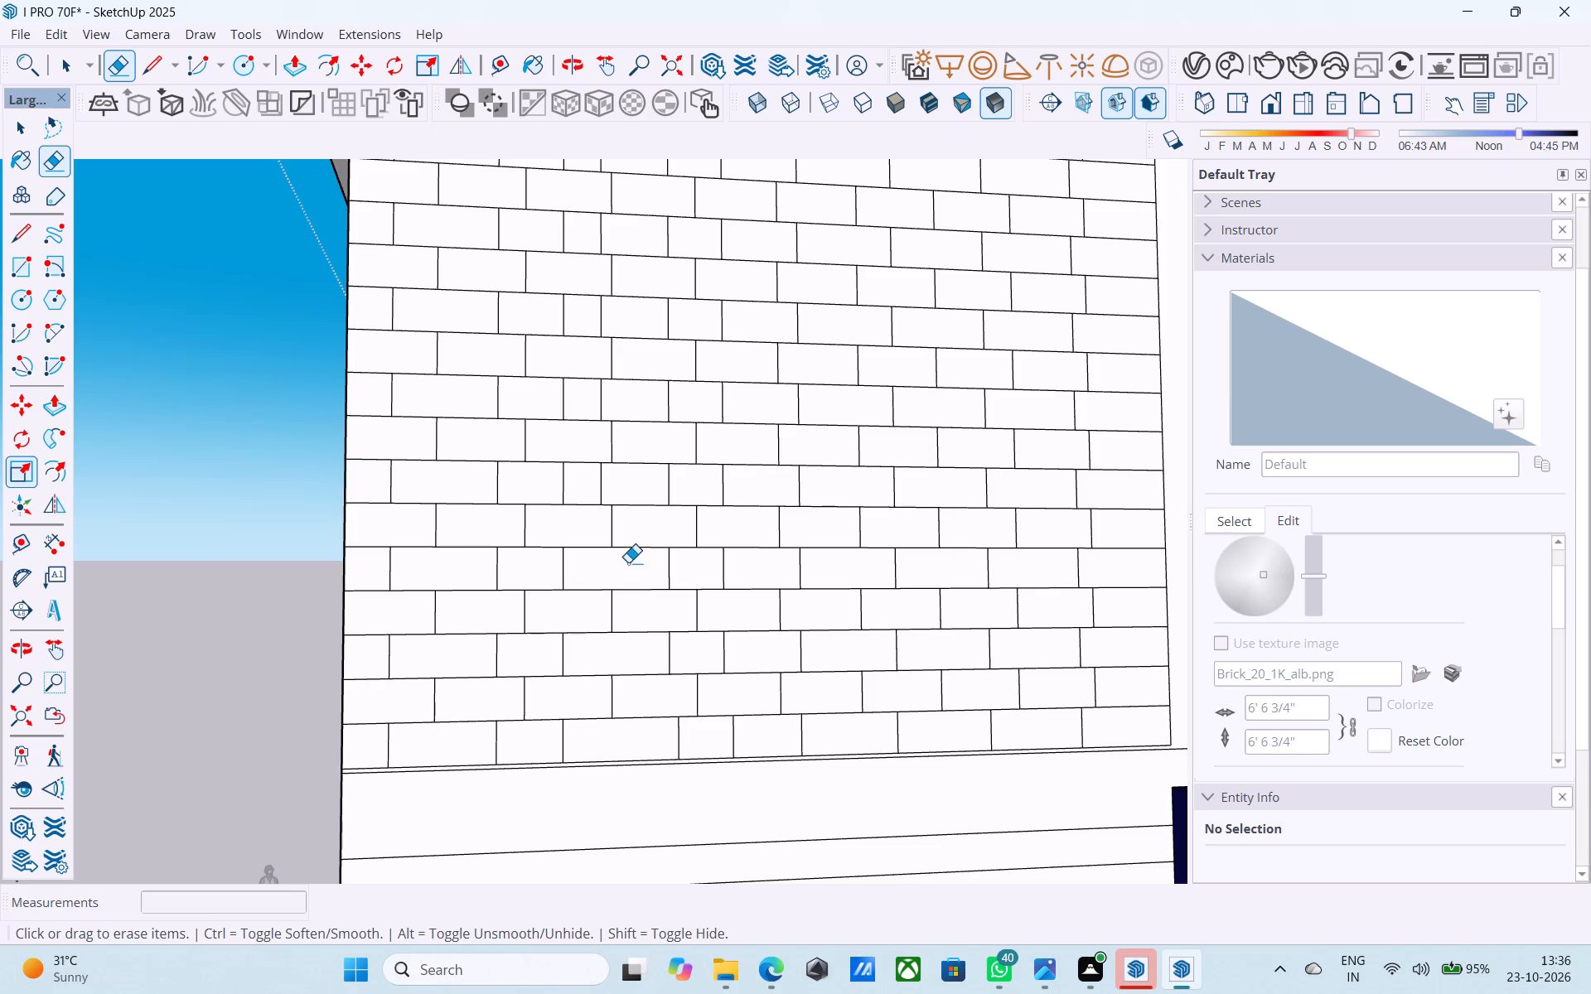
{"action": "left_click_drag", "start_coordinate": [597, 490], "coordinate": [612, 489]}
{"action": "left_click", "coordinate": [598, 408]}
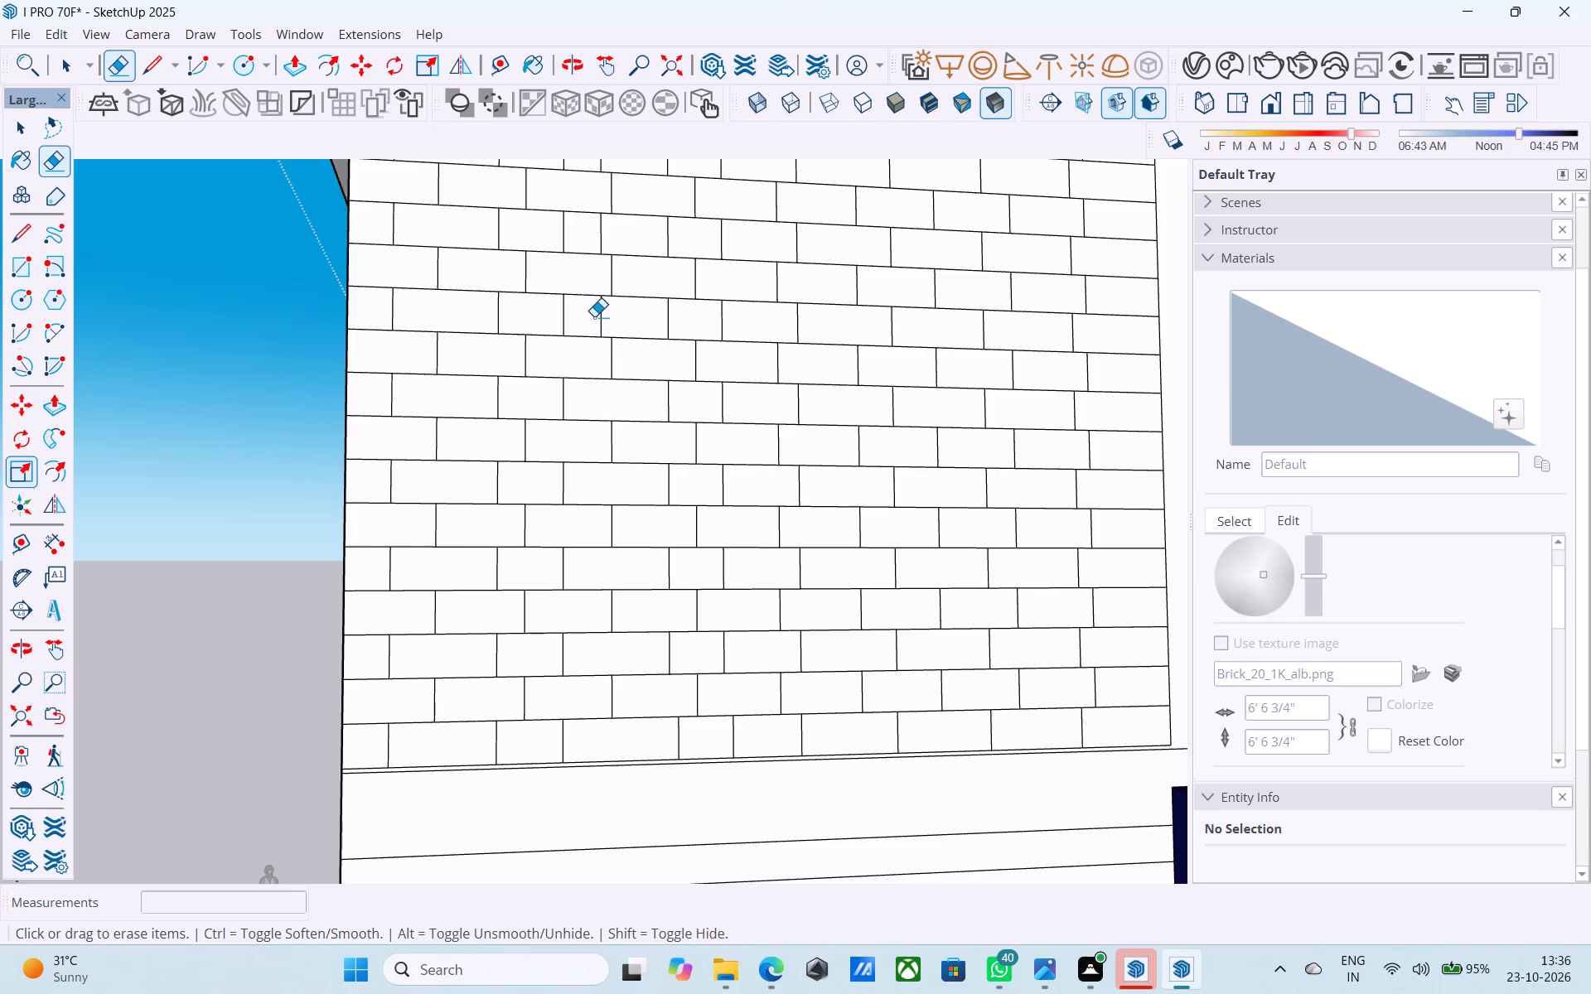
{"action": "left_click", "coordinate": [596, 316]}
{"action": "left_click", "coordinate": [594, 230]}
{"action": "scroll", "coordinate": [530, 604], "scroll_direction": "down", "scroll_amount": 2}
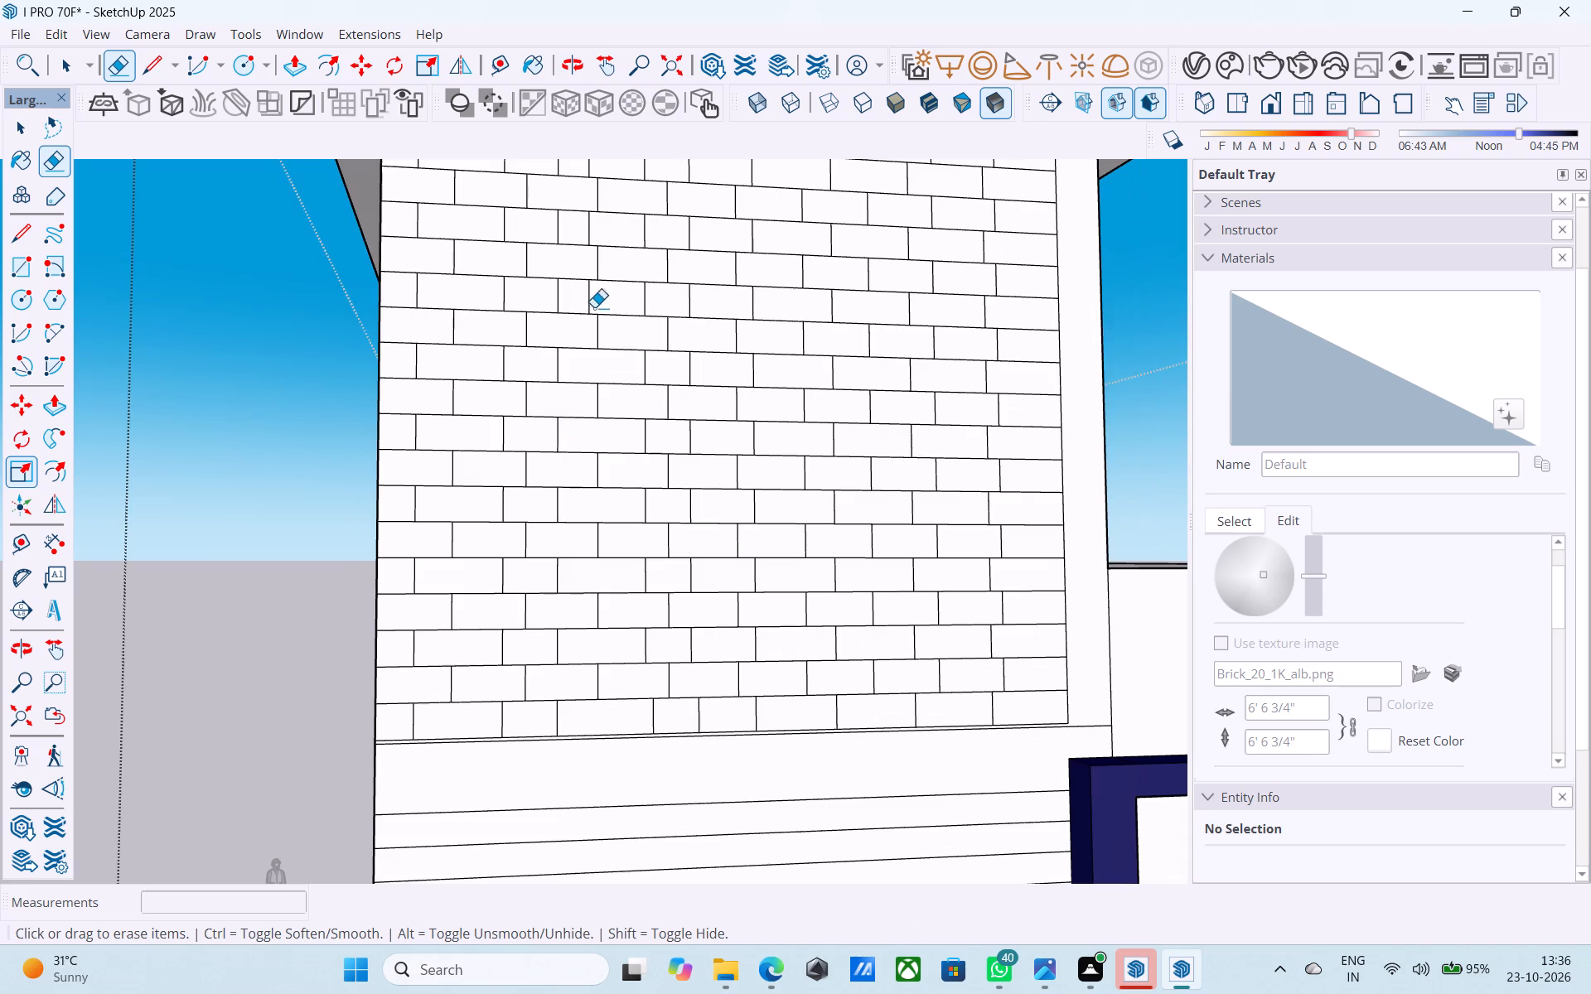
{"action": "left_click", "coordinate": [592, 292]}
{"action": "left_click_drag", "start_coordinate": [597, 228], "coordinate": [583, 223]}
{"action": "scroll", "coordinate": [502, 755], "scroll_direction": "down", "scroll_amount": 4}
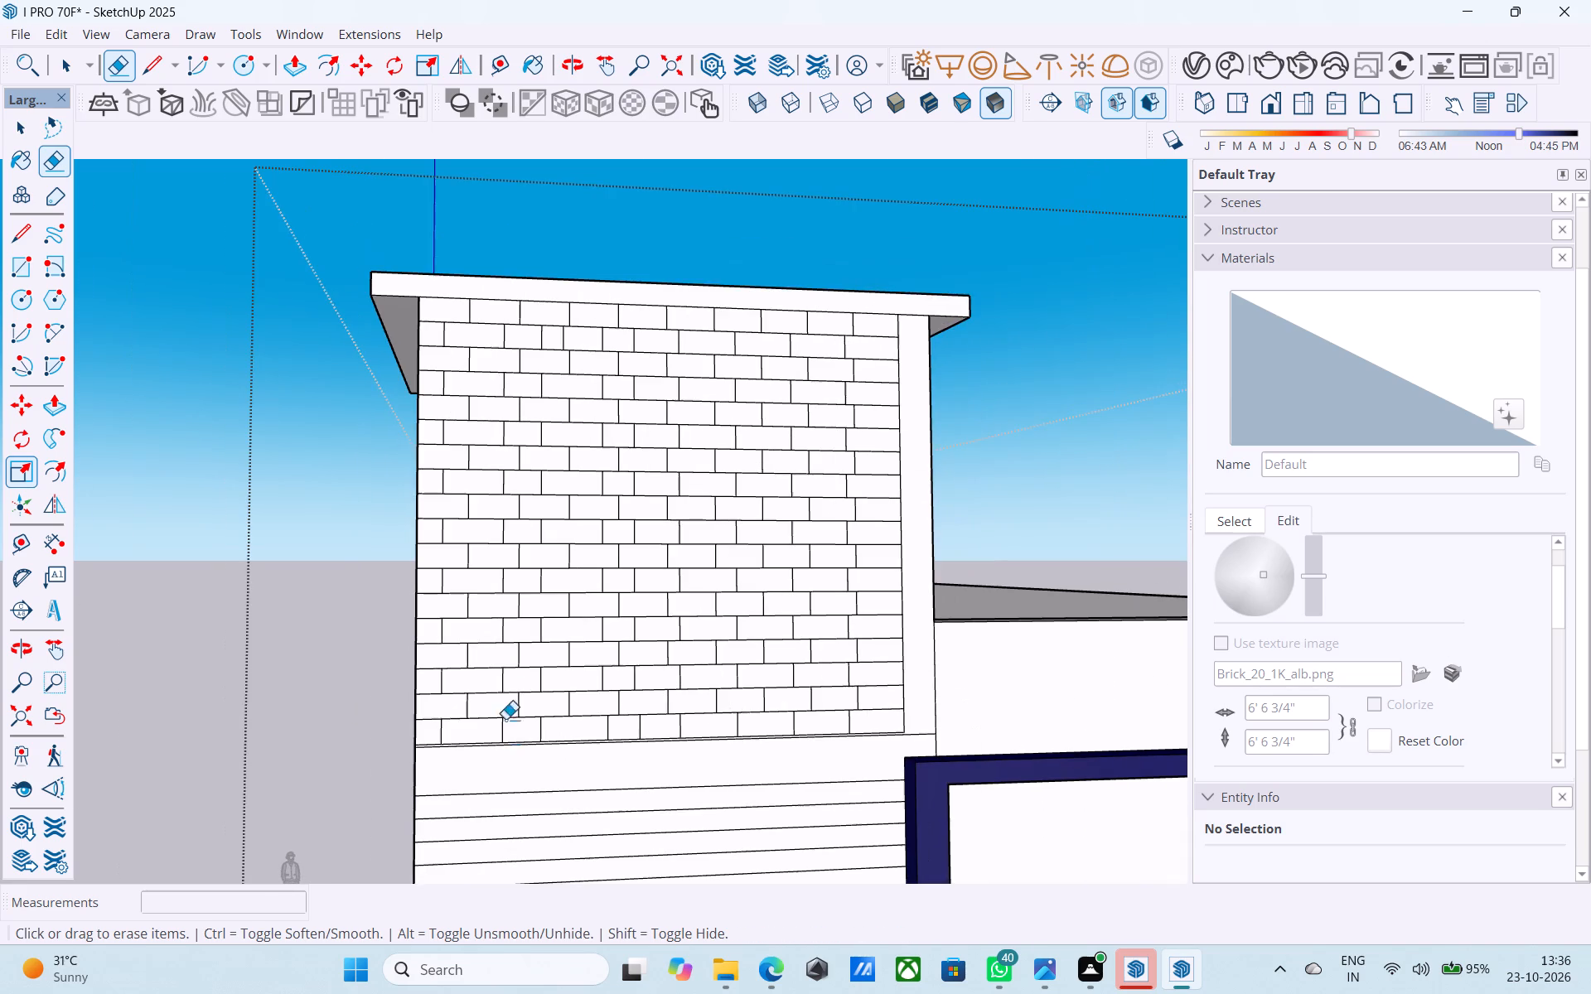
{"action": "scroll", "coordinate": [534, 313], "scroll_direction": "up", "scroll_amount": 7}
{"action": "left_click", "coordinate": [592, 359]}
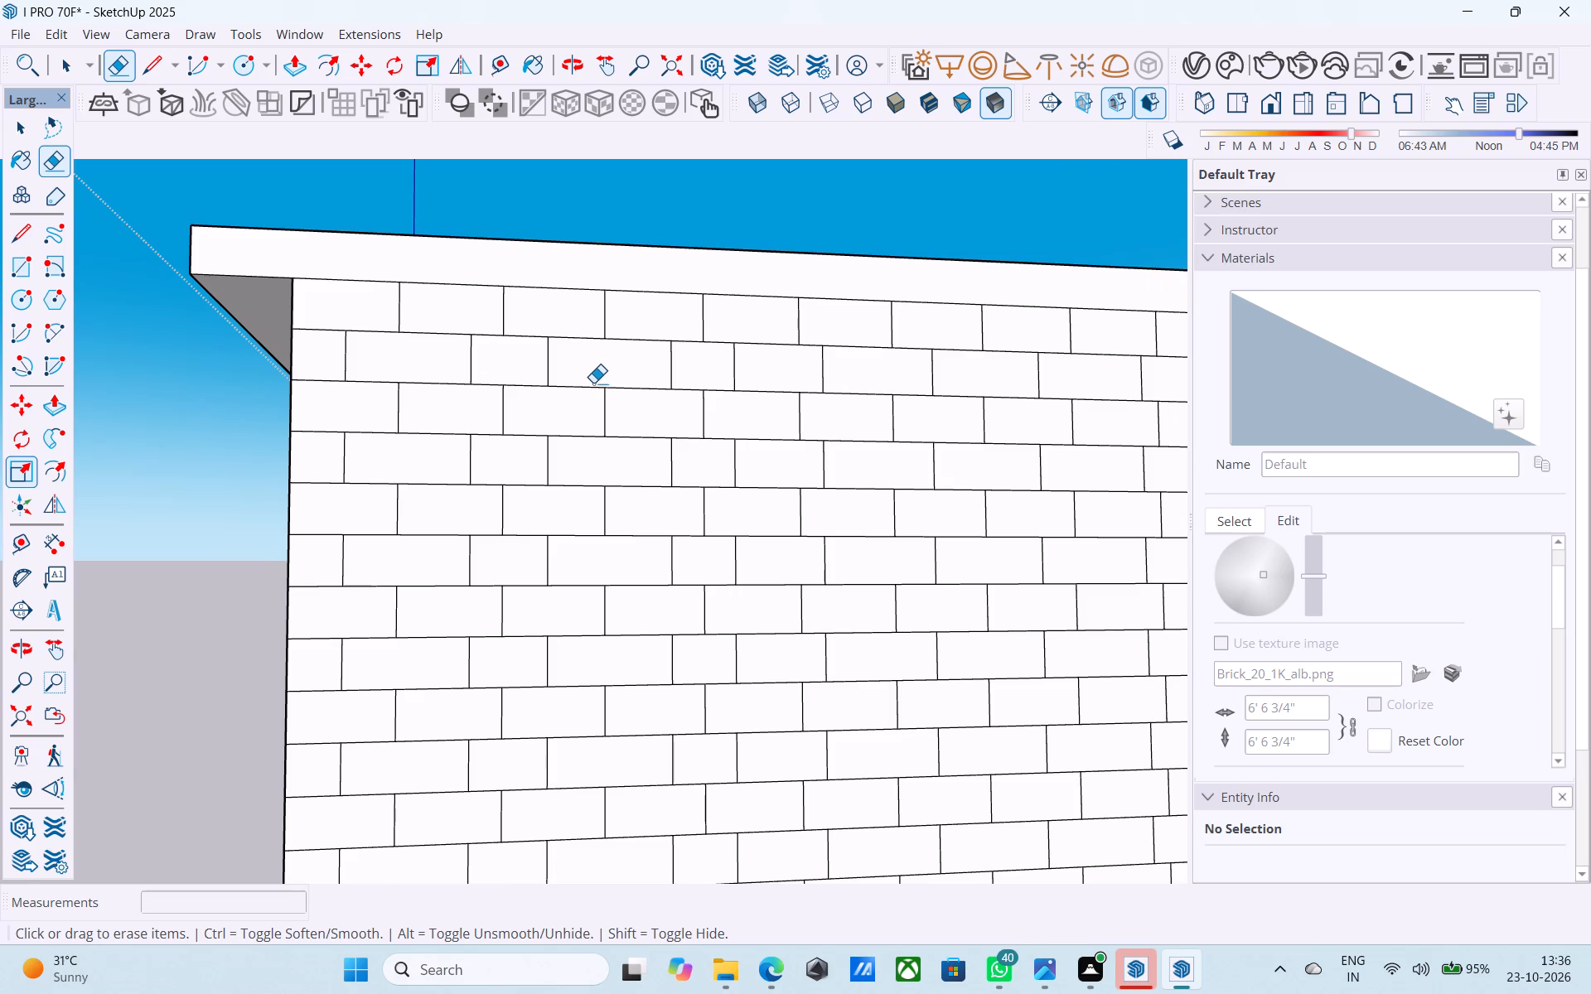
Save the model.
{"action": "scroll", "coordinate": [593, 383], "scroll_direction": "down", "scroll_amount": 8}
{"action": "middle_click_drag", "start_coordinate": [580, 388], "coordinate": [638, 492]}
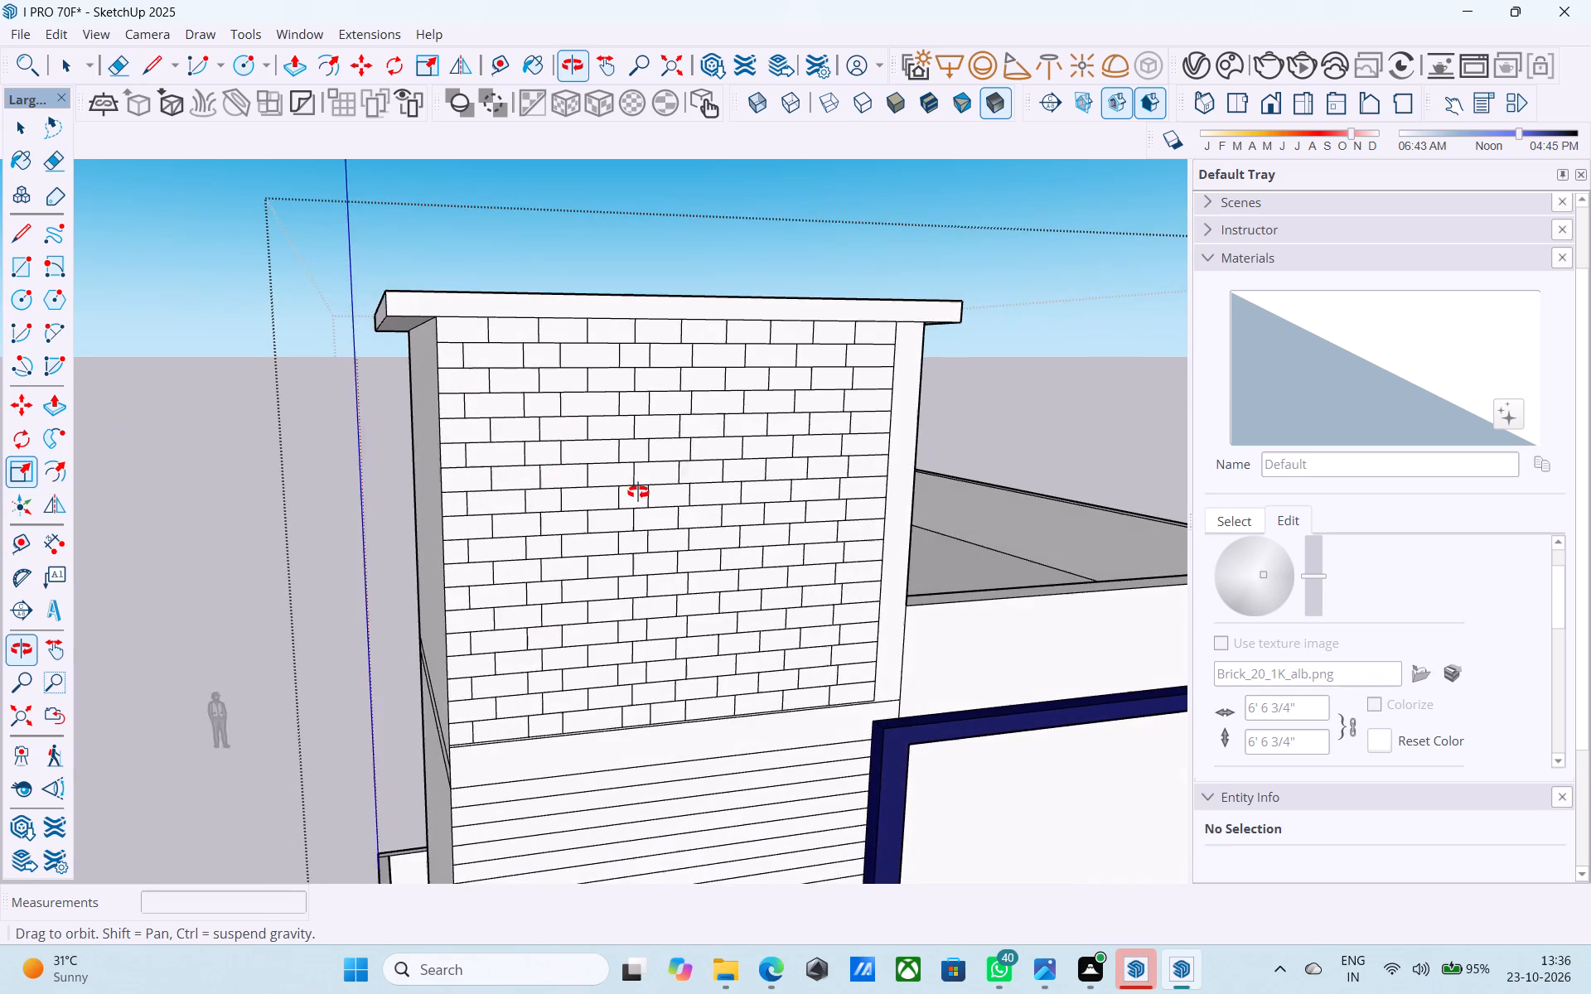
{"action": "middle_click_drag", "start_coordinate": [638, 492], "coordinate": [682, 492]}
{"action": "key", "text": "space"}
{"action": "key", "text": "ctrl+s"}
Examine the whole building and the tower's brick and grooved walls from the corner.
{"action": "scroll", "coordinate": [692, 485], "scroll_direction": "down", "scroll_amount": 5}
{"action": "middle_click_drag", "start_coordinate": [687, 504], "coordinate": [683, 427]}
{"action": "scroll", "coordinate": [641, 364], "scroll_direction": "down", "scroll_amount": 6}
{"action": "middle_click_drag", "start_coordinate": [622, 400], "coordinate": [613, 434]}
{"action": "scroll", "coordinate": [668, 563], "scroll_direction": "down", "scroll_amount": 4}
{"action": "middle_click_drag", "start_coordinate": [643, 675], "coordinate": [593, 672]}
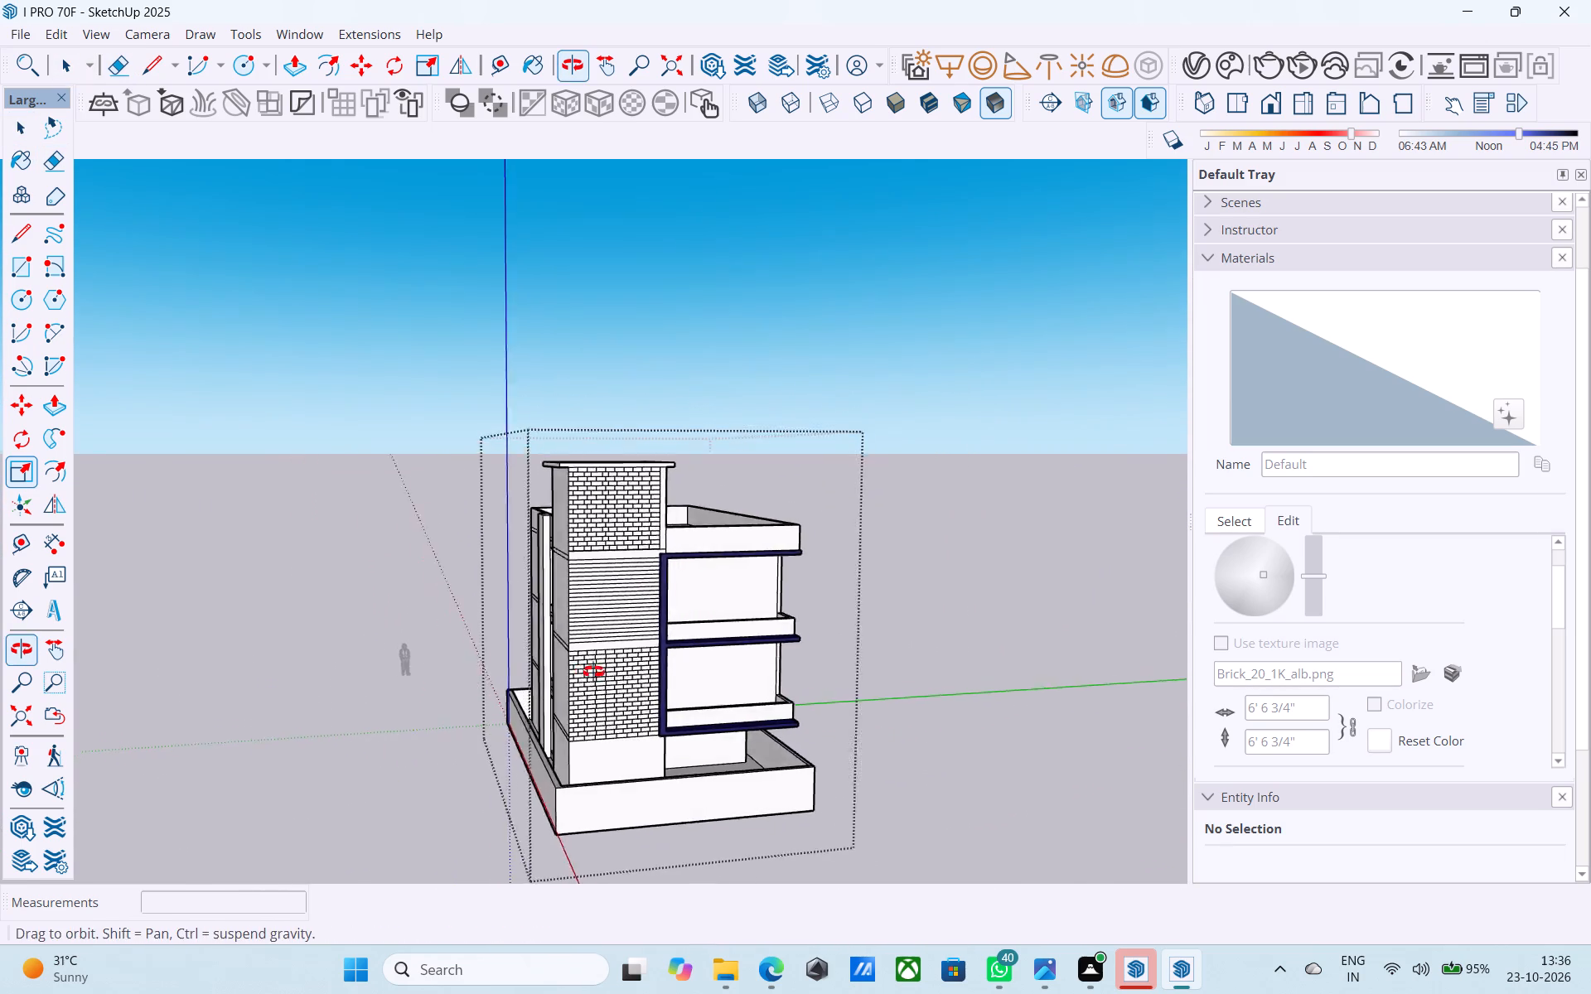
{"action": "middle_click_drag", "start_coordinate": [593, 672], "coordinate": [592, 673]}
{"action": "scroll", "coordinate": [597, 676], "scroll_direction": "up", "scroll_amount": 6}
{"action": "middle_click_drag", "start_coordinate": [611, 684], "coordinate": [727, 696]}
{"action": "middle_click", "coordinate": [644, 718]}
{"action": "scroll", "coordinate": [648, 724], "scroll_direction": "up", "scroll_amount": 1}
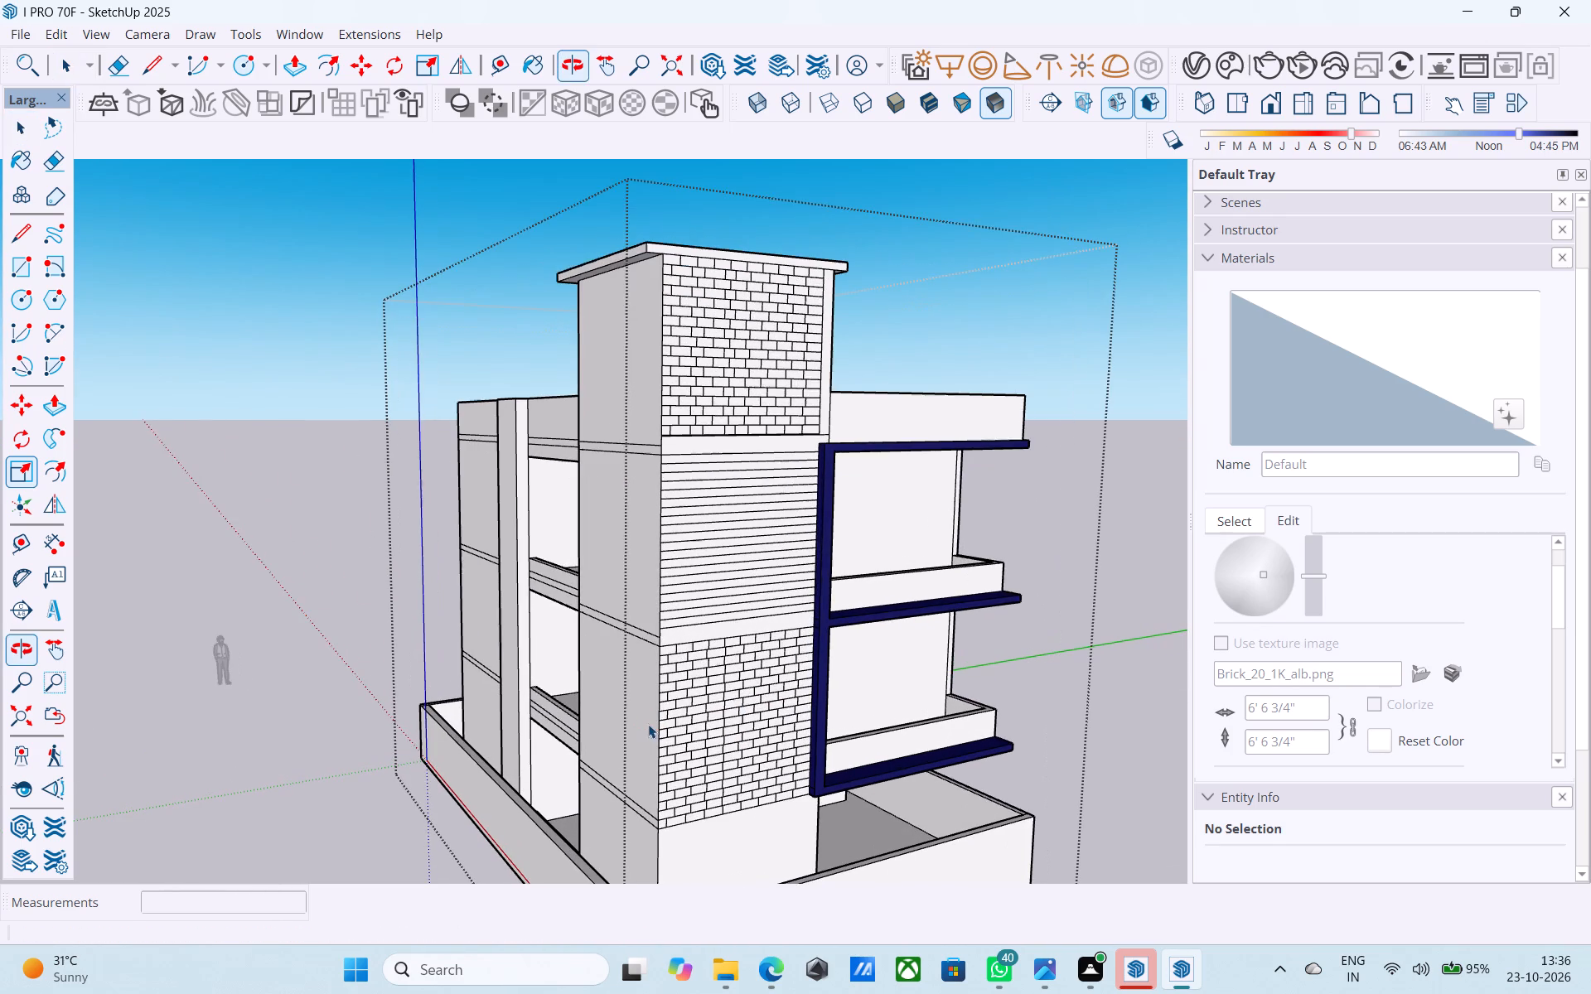
{"action": "middle_click_drag", "start_coordinate": [648, 724], "coordinate": [641, 713]}
{"action": "scroll", "coordinate": [675, 686], "scroll_direction": "up", "scroll_amount": 6}
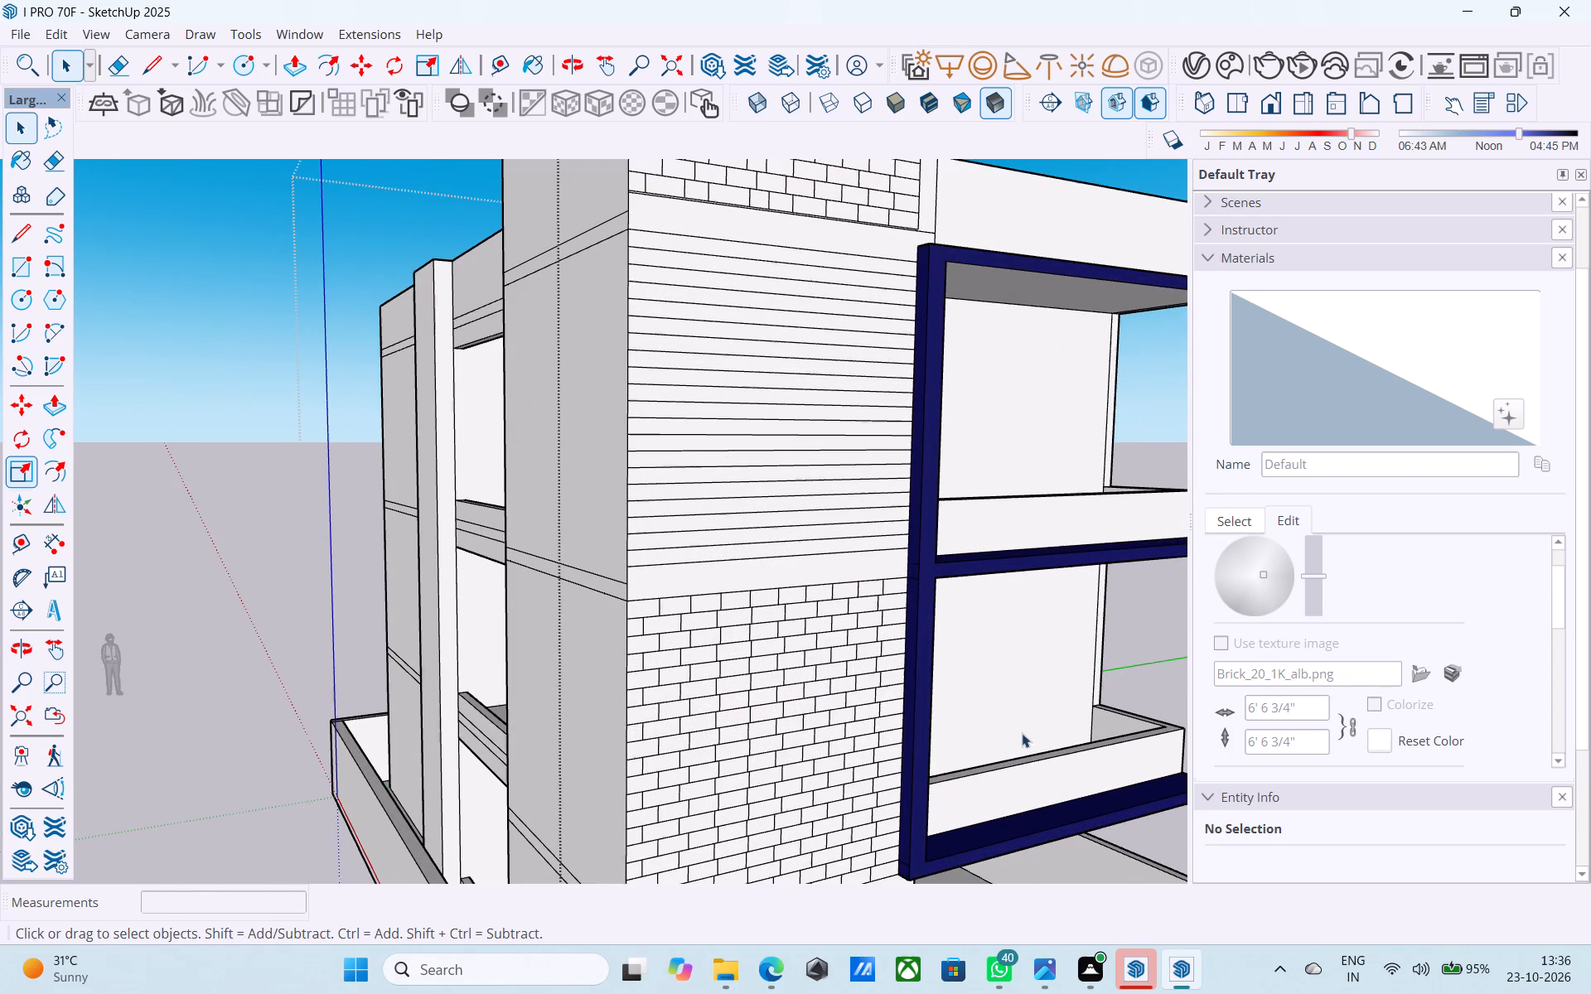
Choose the M04_Stone_Frost grey from the Solid Colors material collection for painting.
{"action": "left_click", "coordinate": [1220, 518]}
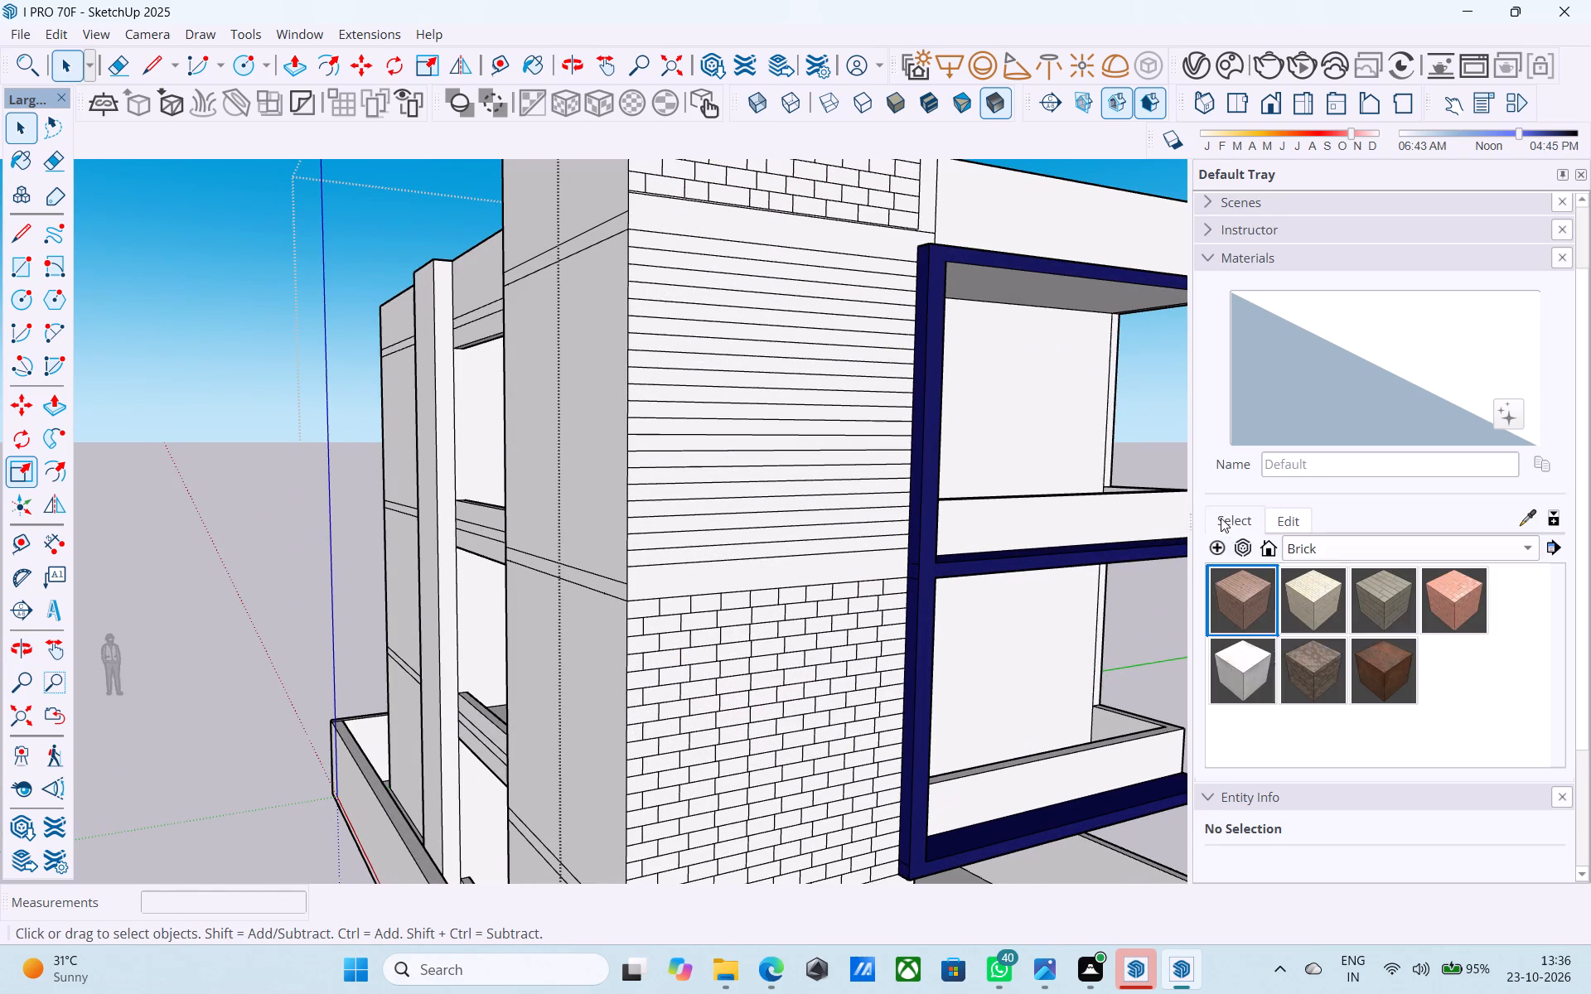
{"action": "scroll", "coordinate": [1322, 661], "scroll_direction": "down", "scroll_amount": 4}
{"action": "scroll", "coordinate": [1312, 631], "scroll_direction": "up", "scroll_amount": 2}
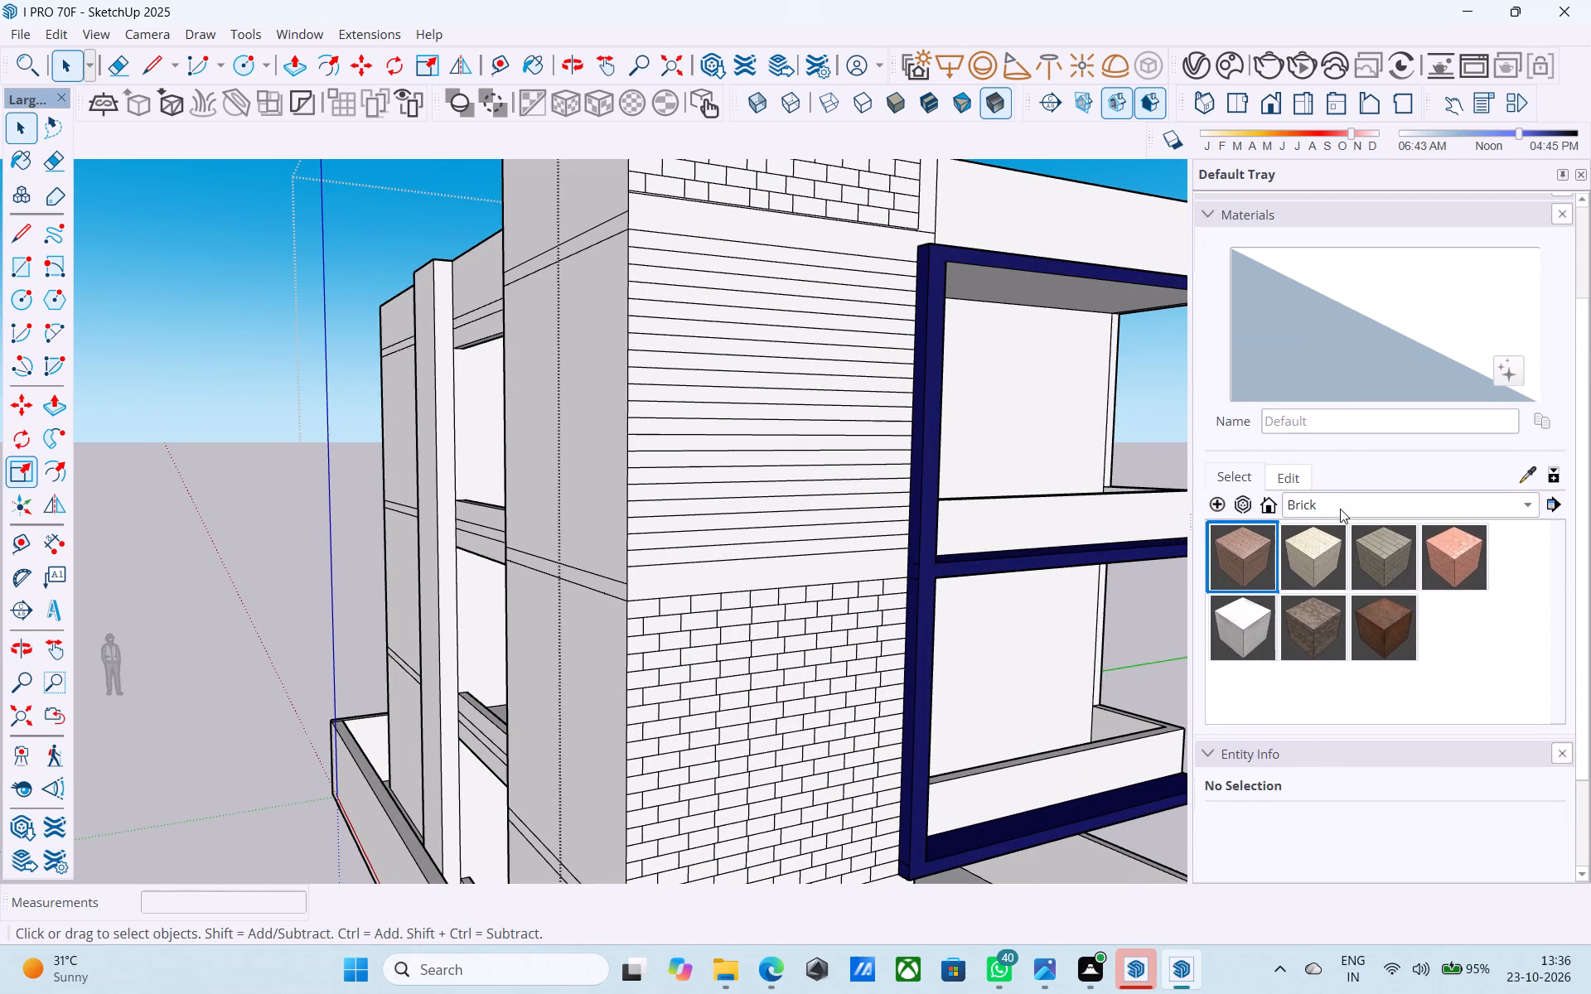
{"action": "left_click", "coordinate": [1340, 509]}
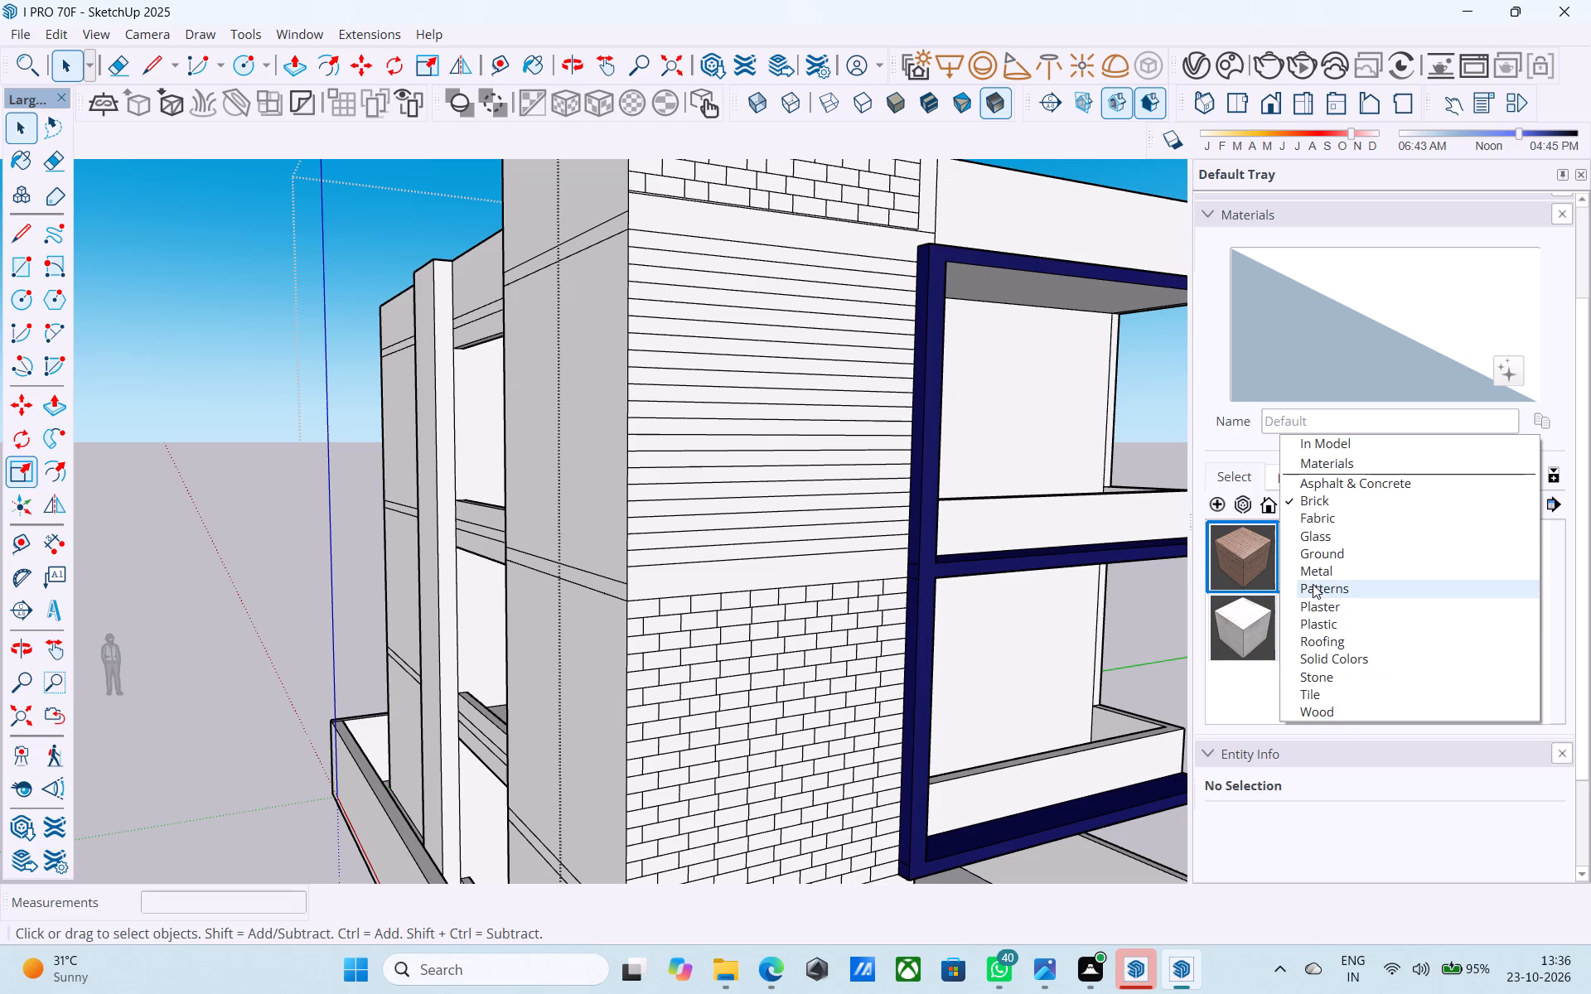
{"action": "left_click", "coordinate": [1329, 658]}
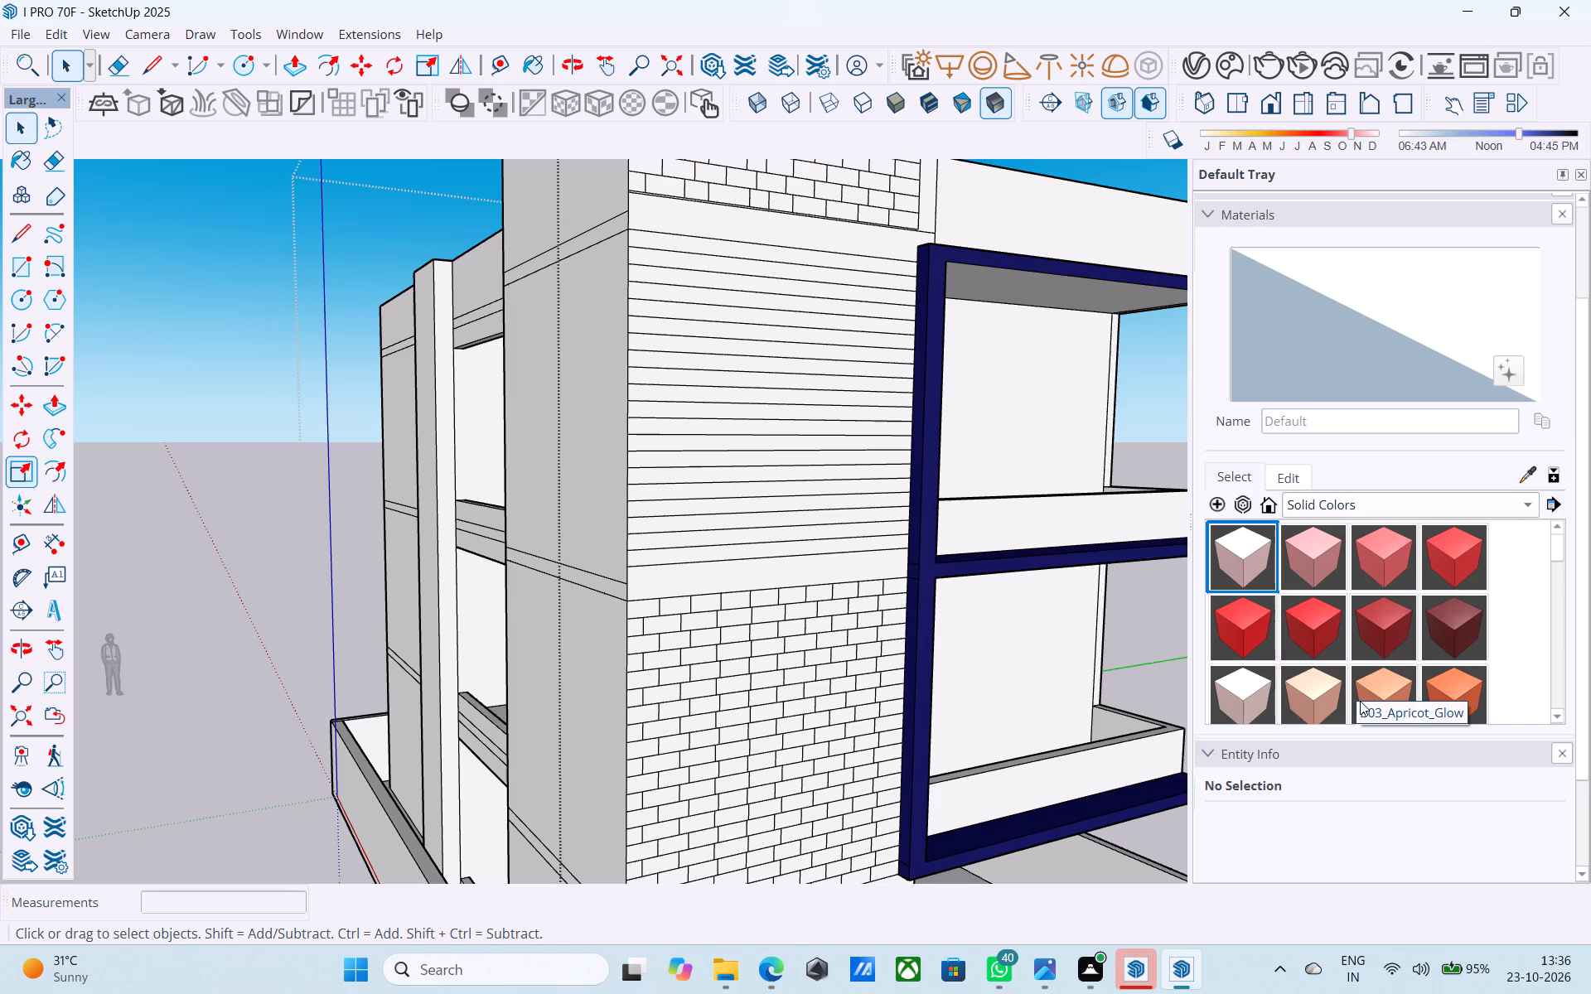
{"action": "scroll", "coordinate": [1405, 592], "scroll_direction": "down", "scroll_amount": 4}
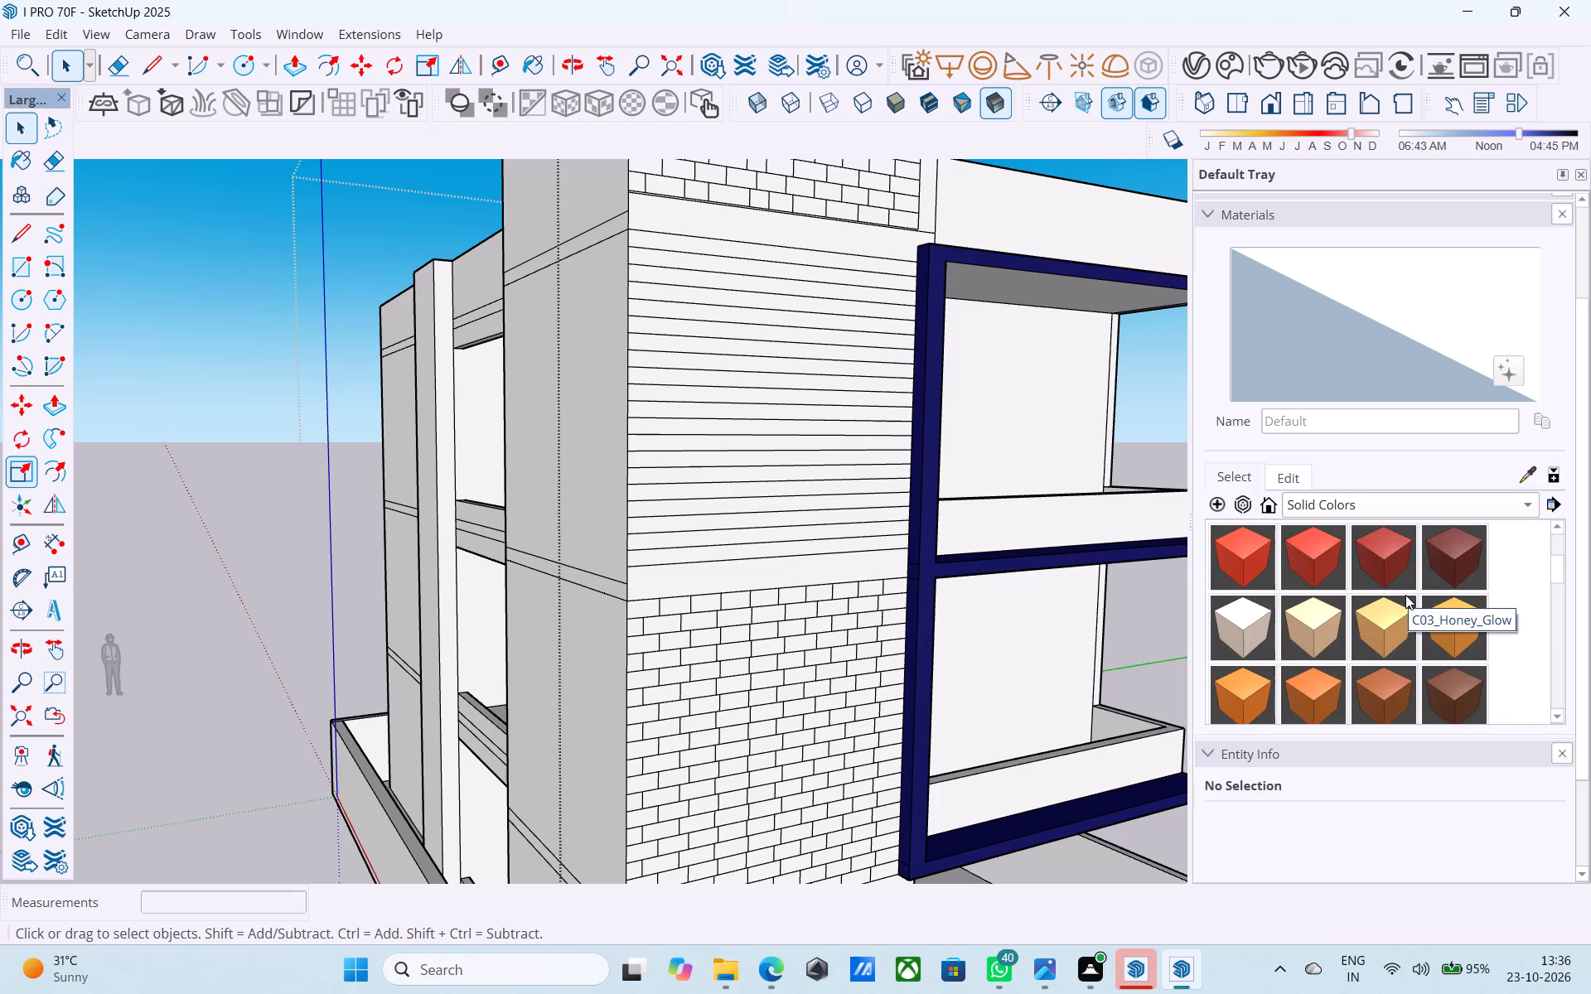
{"action": "scroll", "coordinate": [1405, 596], "scroll_direction": "down", "scroll_amount": 7}
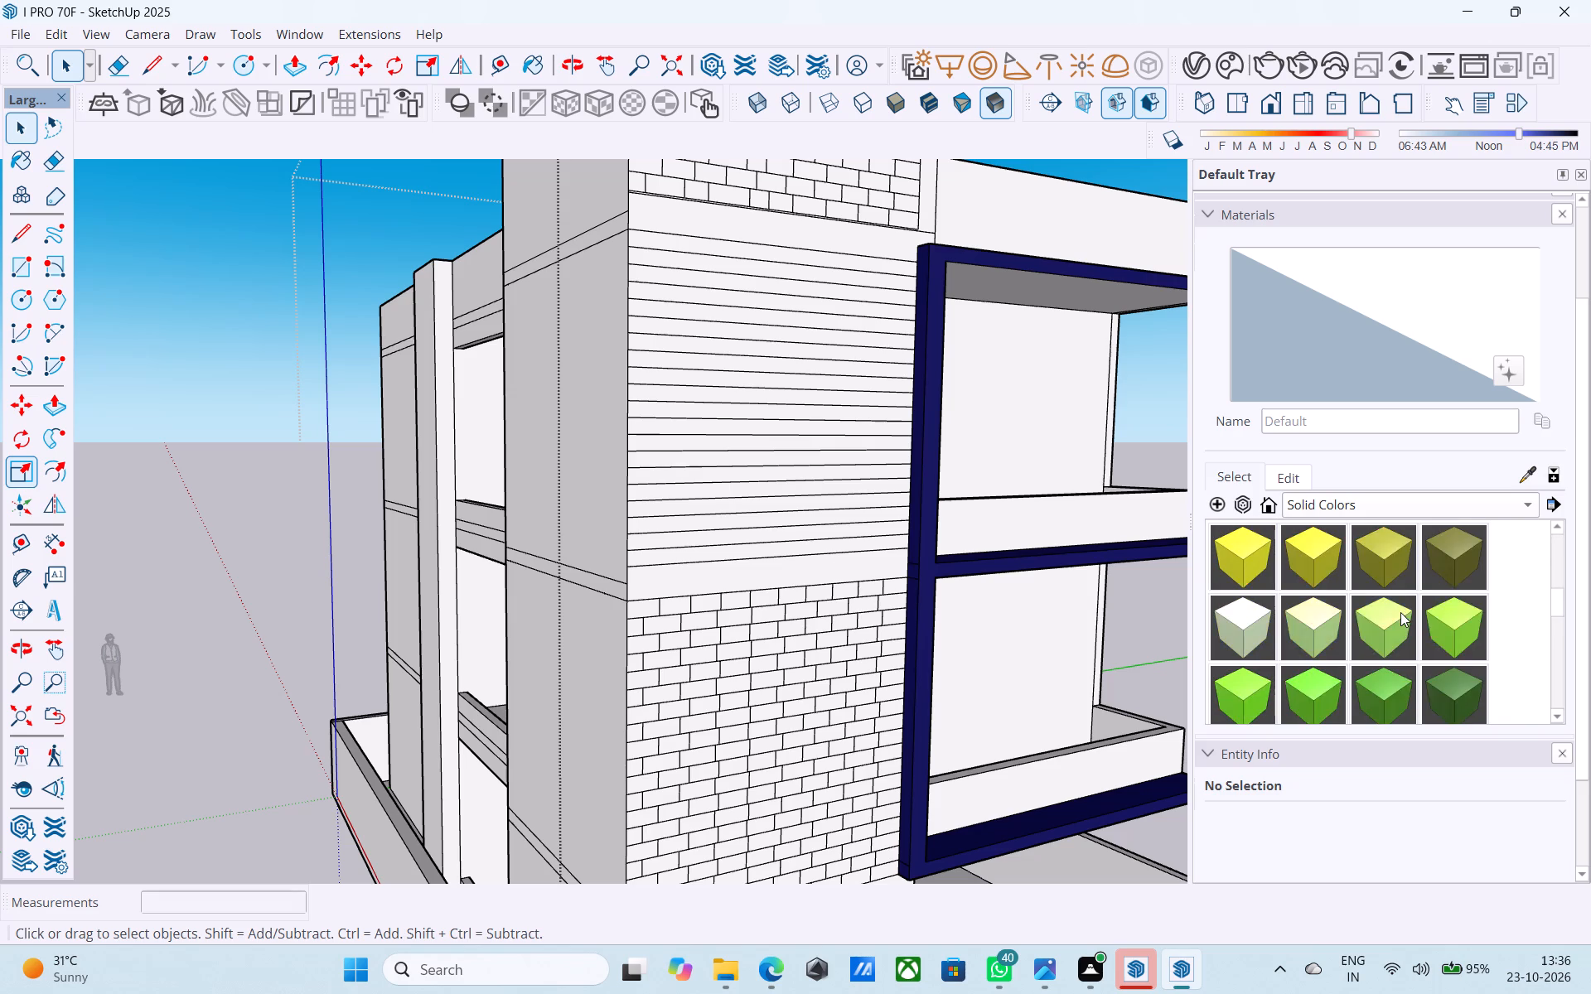
{"action": "scroll", "coordinate": [1400, 612], "scroll_direction": "down", "scroll_amount": 14}
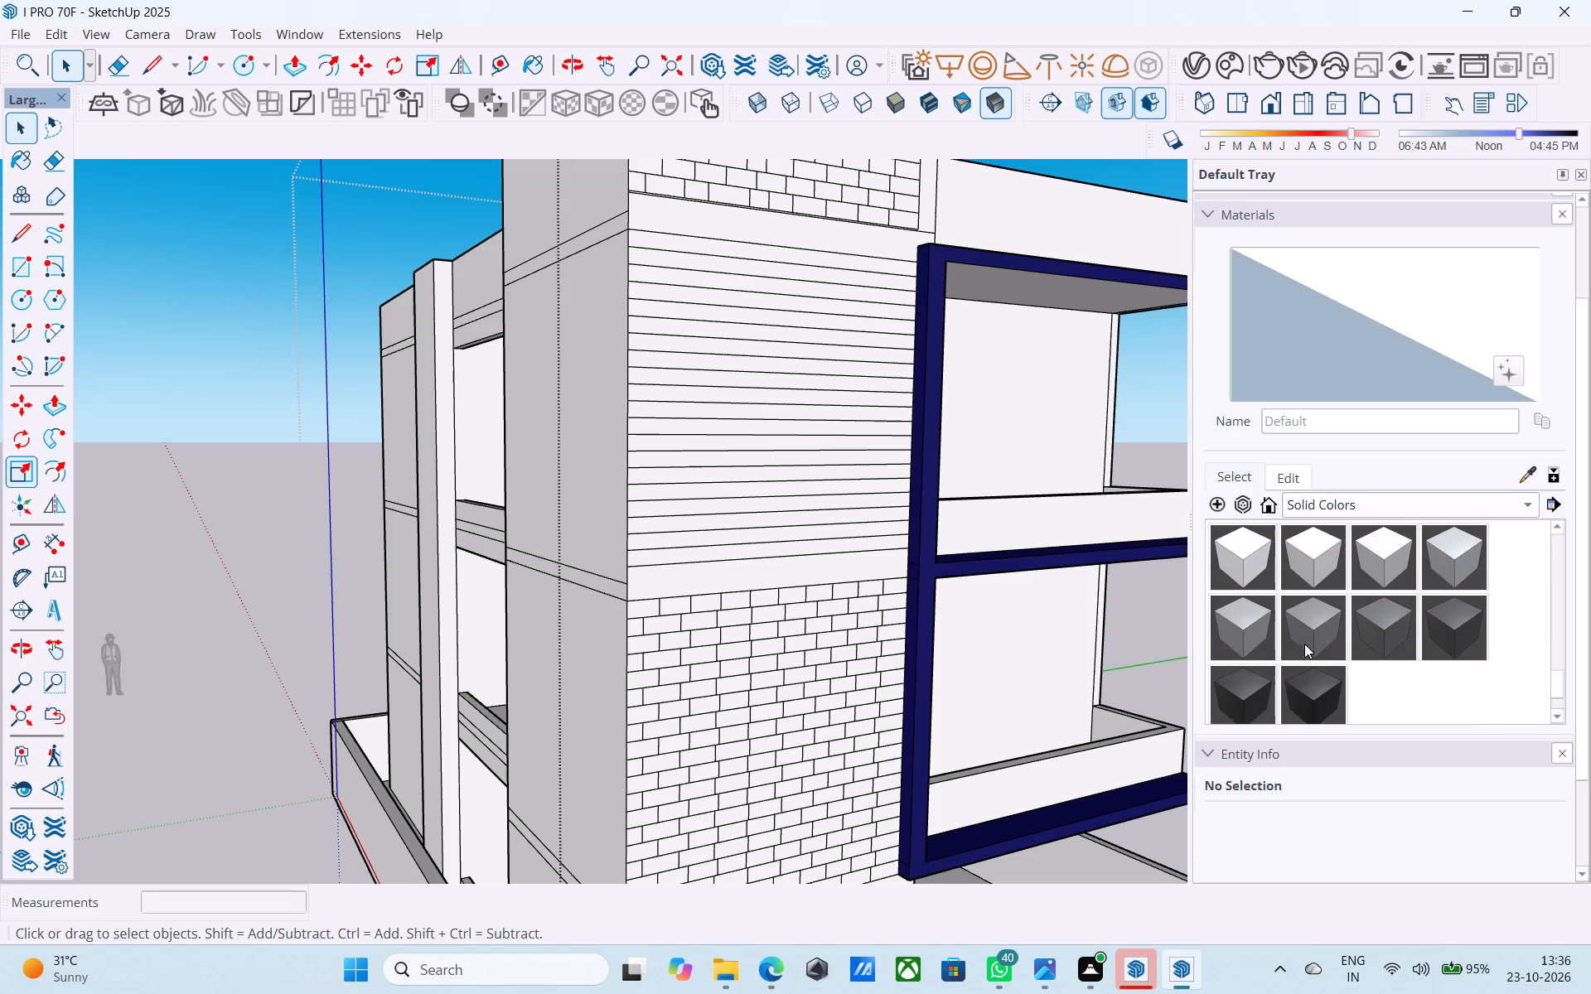
{"action": "left_click", "coordinate": [1243, 635]}
Paint five alternate bricks in the lower wall's top course with M04_Stone_Frost, starting at the outer corner.
{"action": "scroll", "coordinate": [670, 630], "scroll_direction": "up", "scroll_amount": 8}
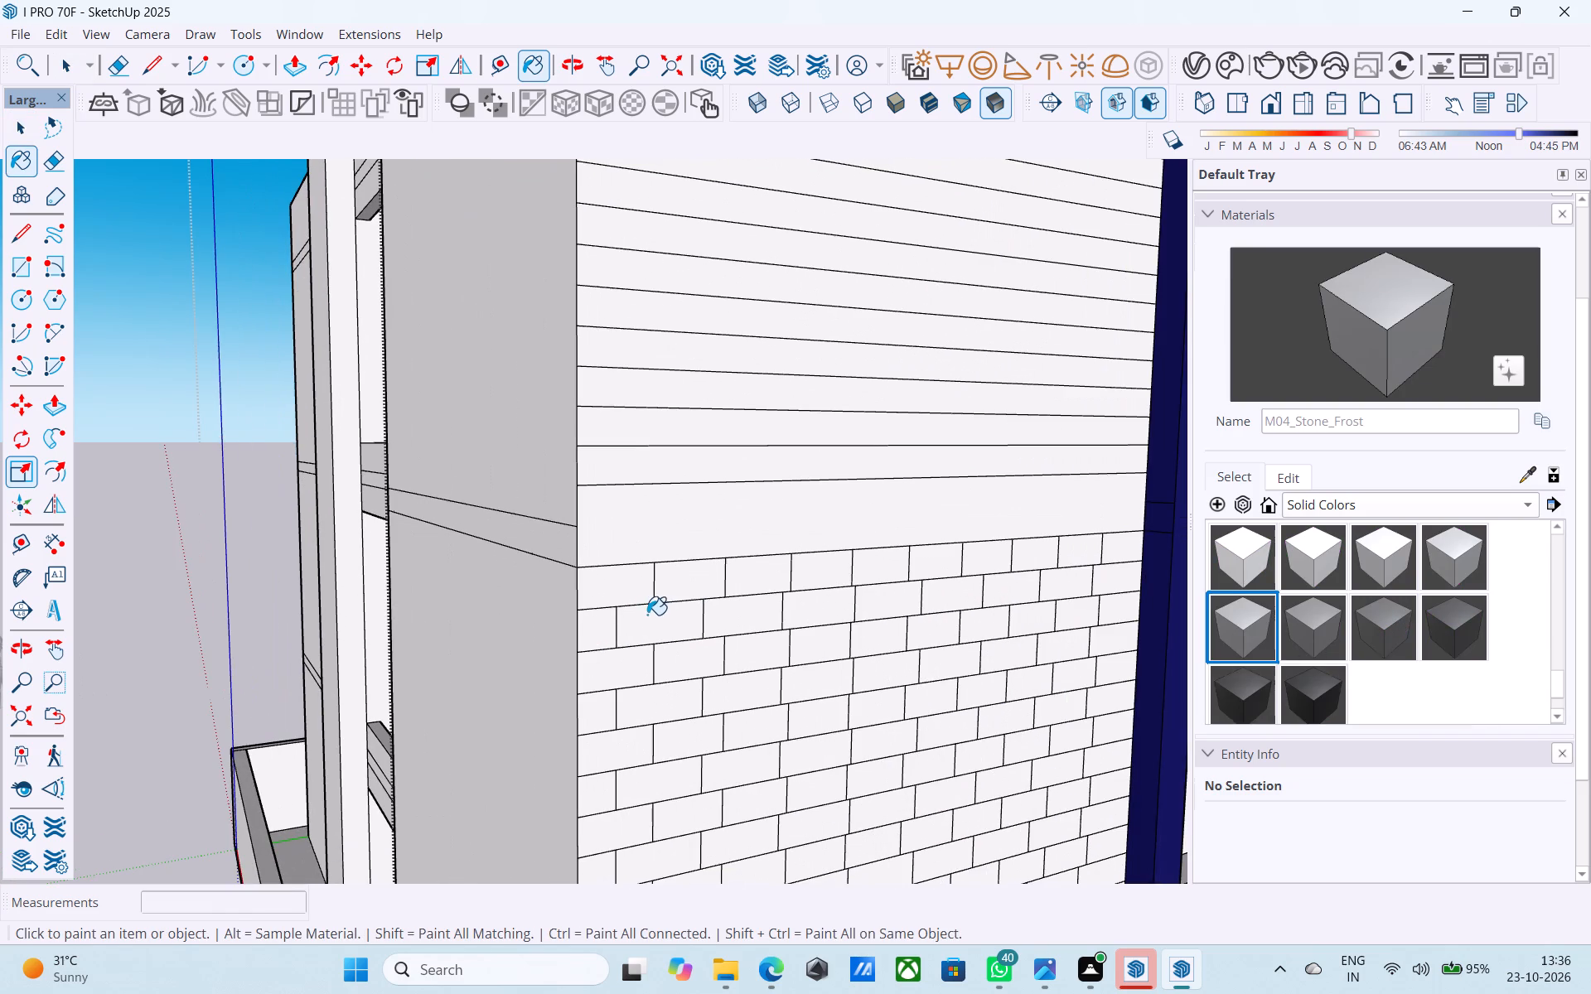
{"action": "left_click", "coordinate": [621, 591]}
{"action": "left_click", "coordinate": [763, 591]}
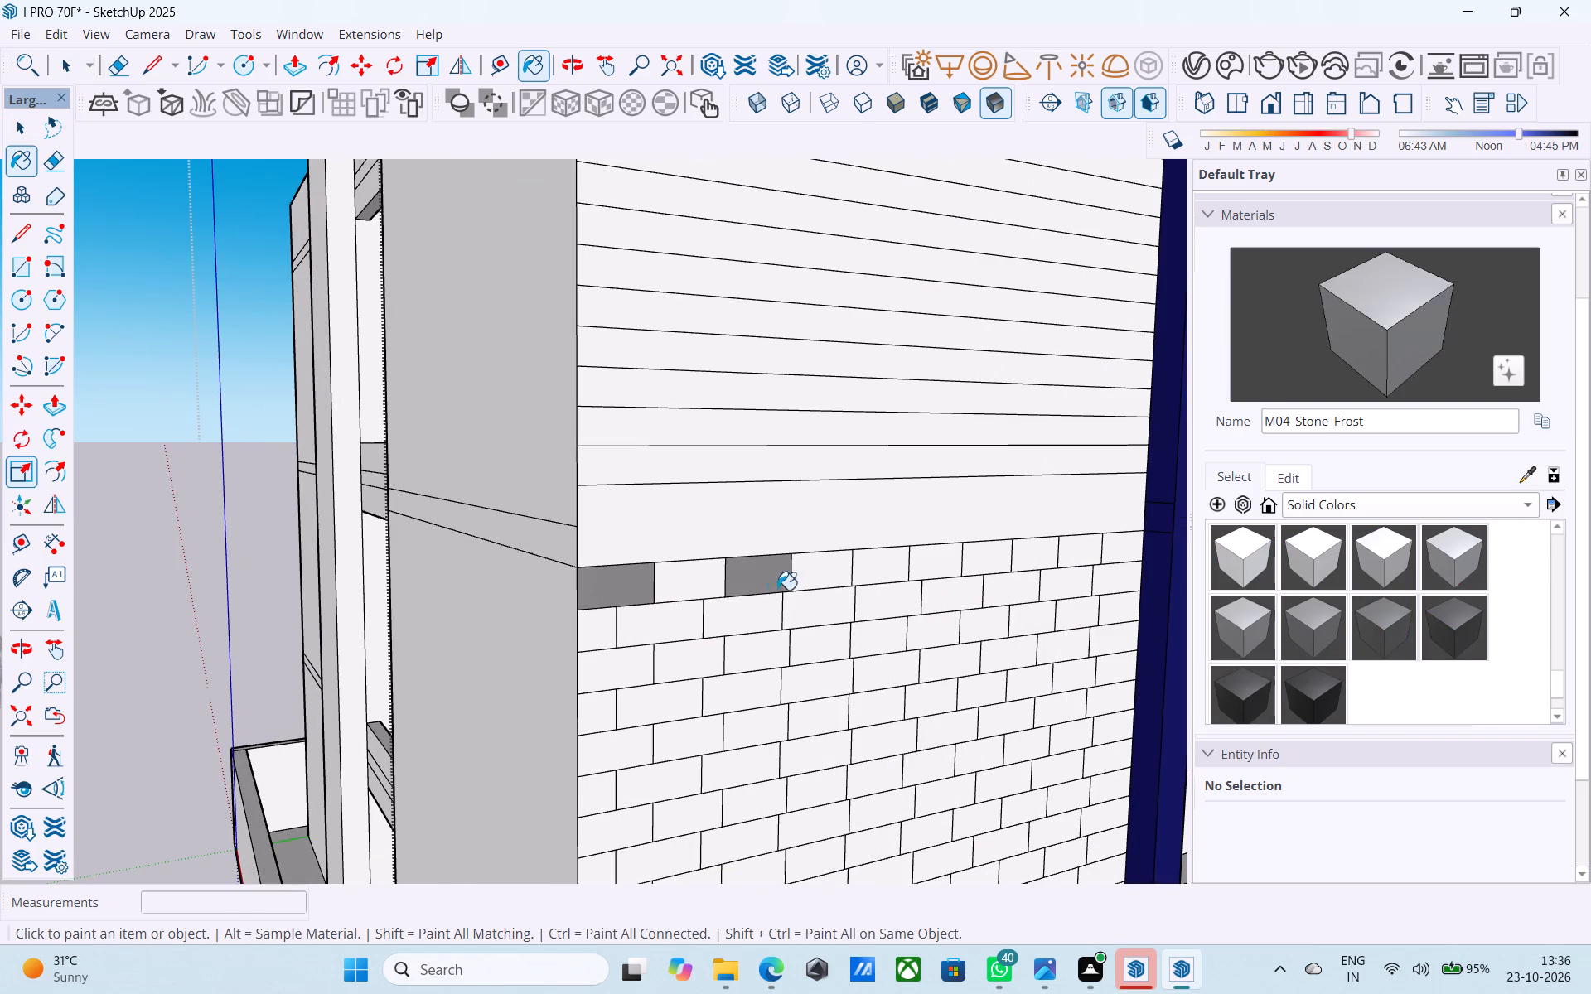
{"action": "left_click", "coordinate": [905, 575]}
{"action": "left_click", "coordinate": [986, 567]}
{"action": "scroll", "coordinate": [611, 581], "scroll_direction": "down", "scroll_amount": 3}
{"action": "scroll", "coordinate": [907, 562], "scroll_direction": "up", "scroll_amount": 2}
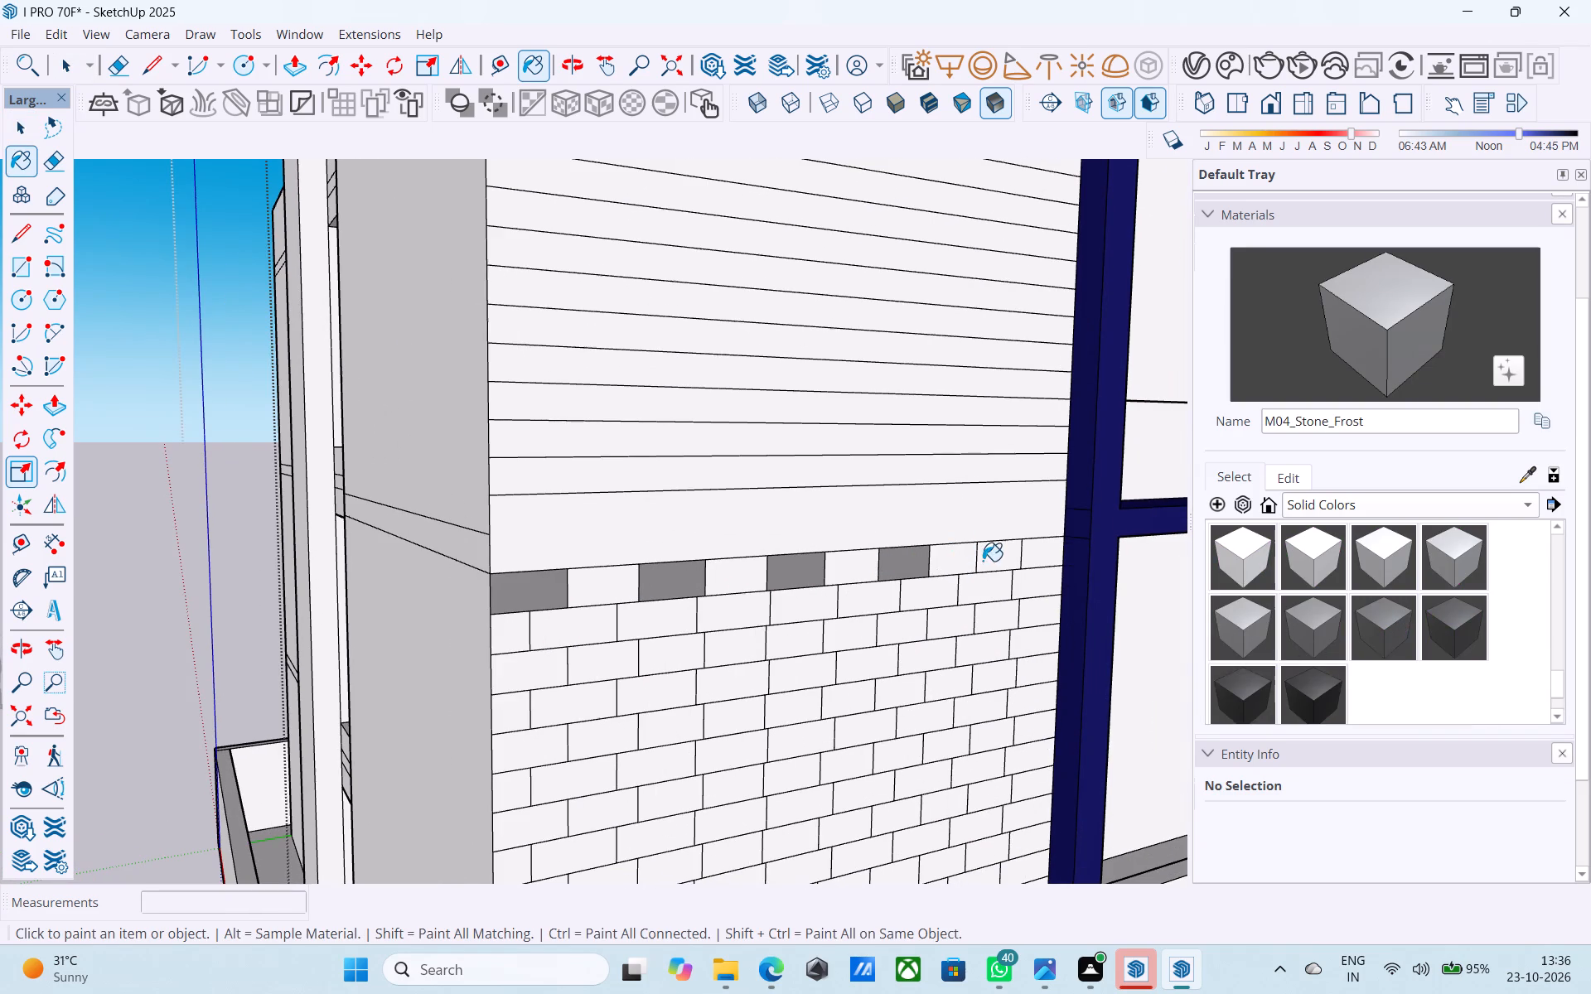
{"action": "left_click", "coordinate": [988, 560]}
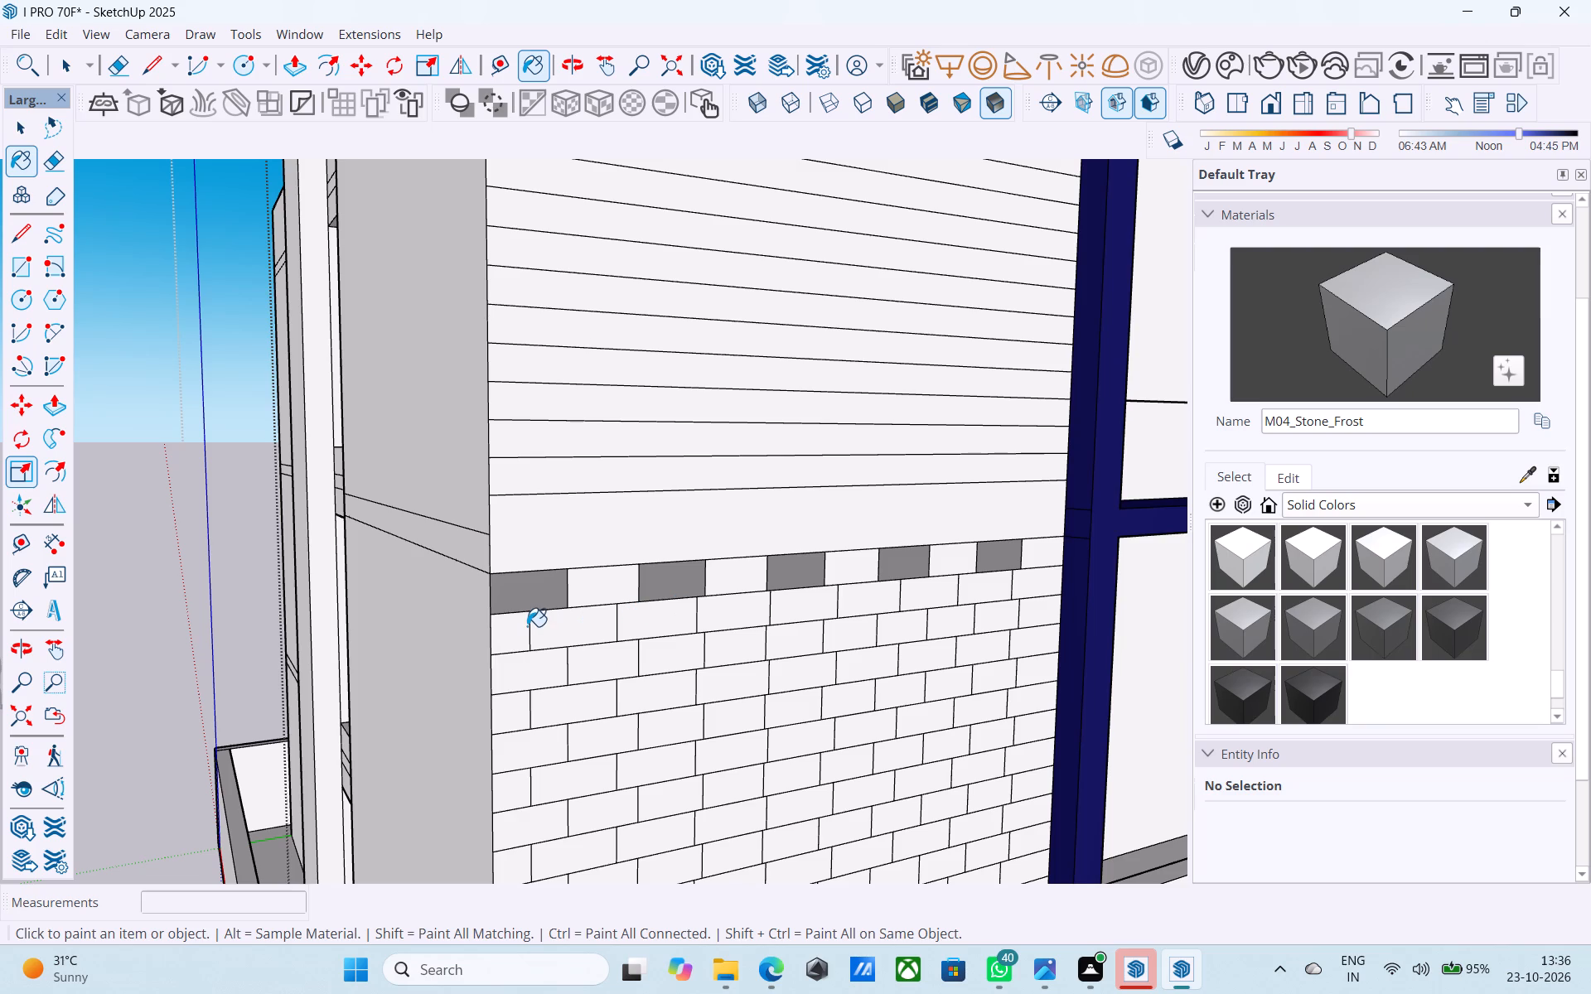
Paint every brick in the lower wall's second course from the top with M04_Stone_Frost.
{"action": "left_click", "coordinate": [527, 625]}
{"action": "left_click", "coordinate": [535, 625]}
{"action": "left_click", "coordinate": [665, 621]}
{"action": "left_click", "coordinate": [736, 616]}
{"action": "left_click", "coordinate": [787, 616]}
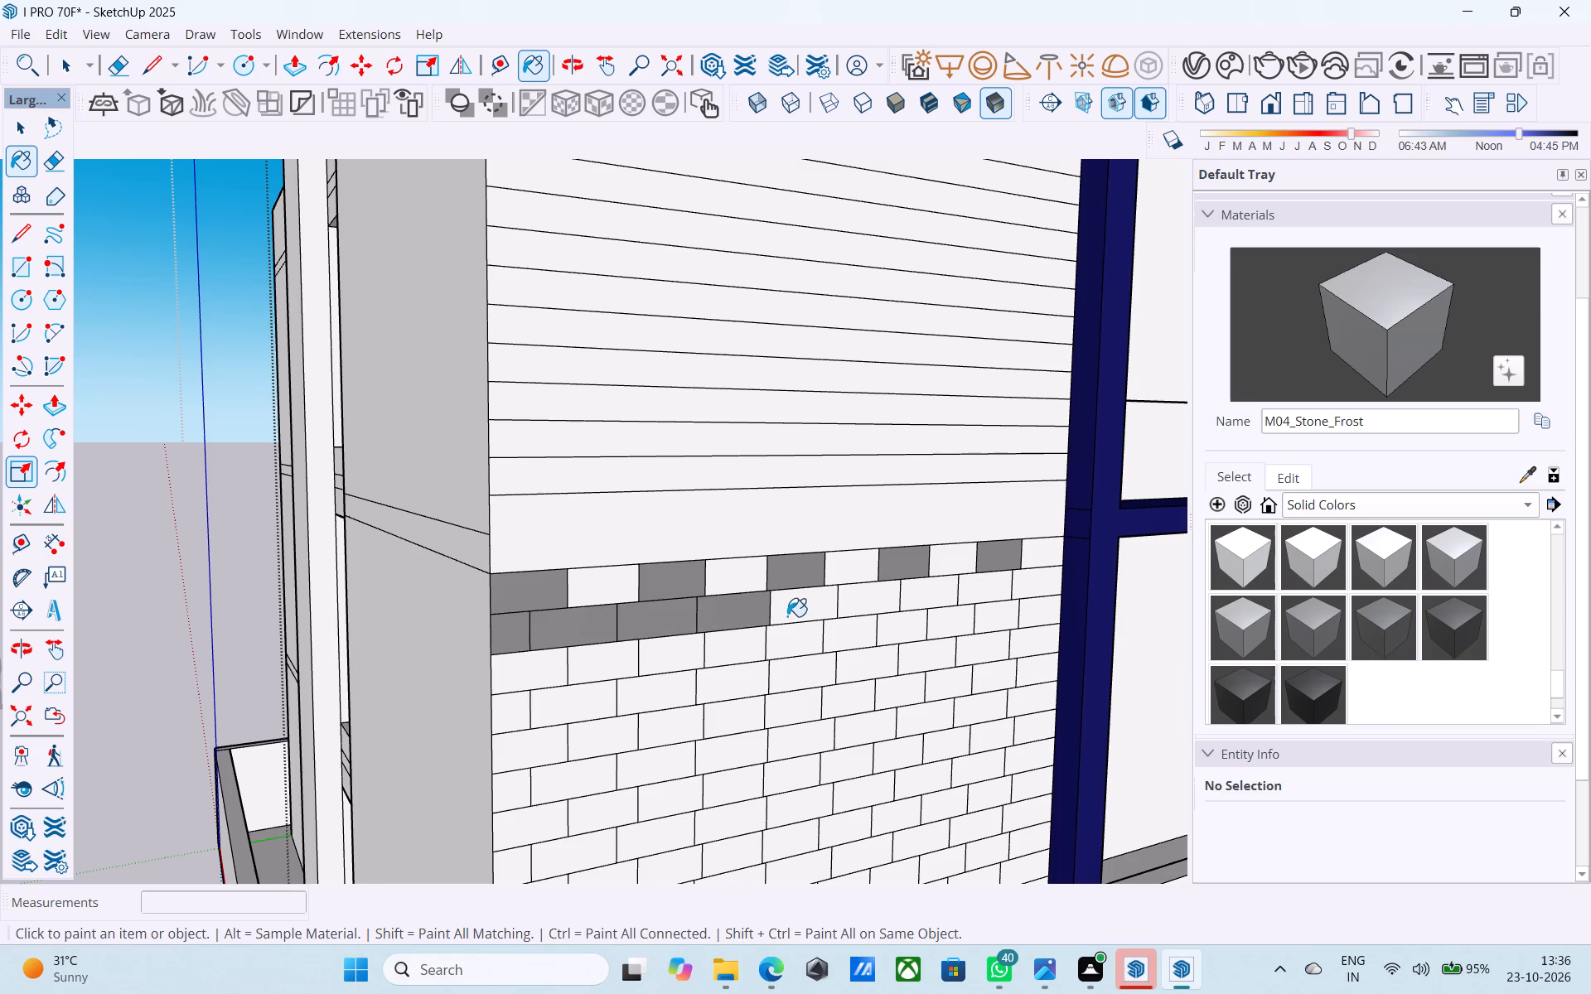
{"action": "scroll", "coordinate": [490, 600], "scroll_direction": "down", "scroll_amount": 4}
{"action": "scroll", "coordinate": [733, 634], "scroll_direction": "up", "scroll_amount": 5}
{"action": "left_click", "coordinate": [785, 595]}
{"action": "left_click", "coordinate": [852, 581]}
{"action": "left_click", "coordinate": [929, 568]}
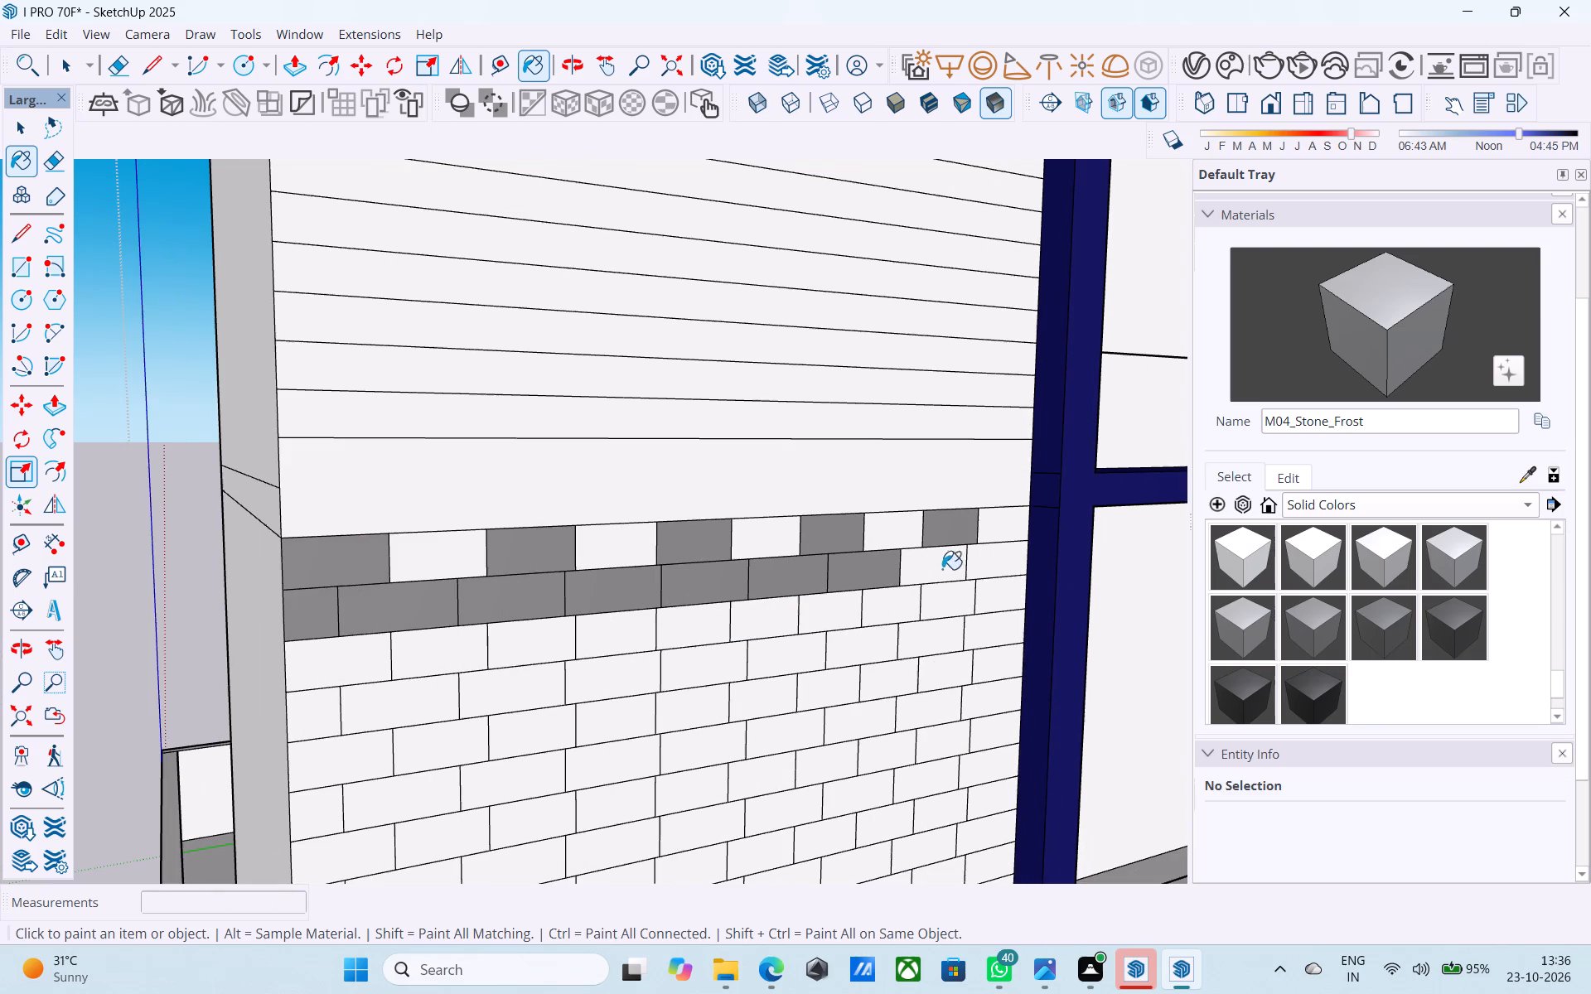
{"action": "left_click", "coordinate": [987, 565]}
Paint five alternate bricks in the third course with M04_Stone_Frost, starting with the second brick from the outer corner.
{"action": "scroll", "coordinate": [515, 485], "scroll_direction": "down", "scroll_amount": 5}
{"action": "scroll", "coordinate": [479, 571], "scroll_direction": "up", "scroll_amount": 5}
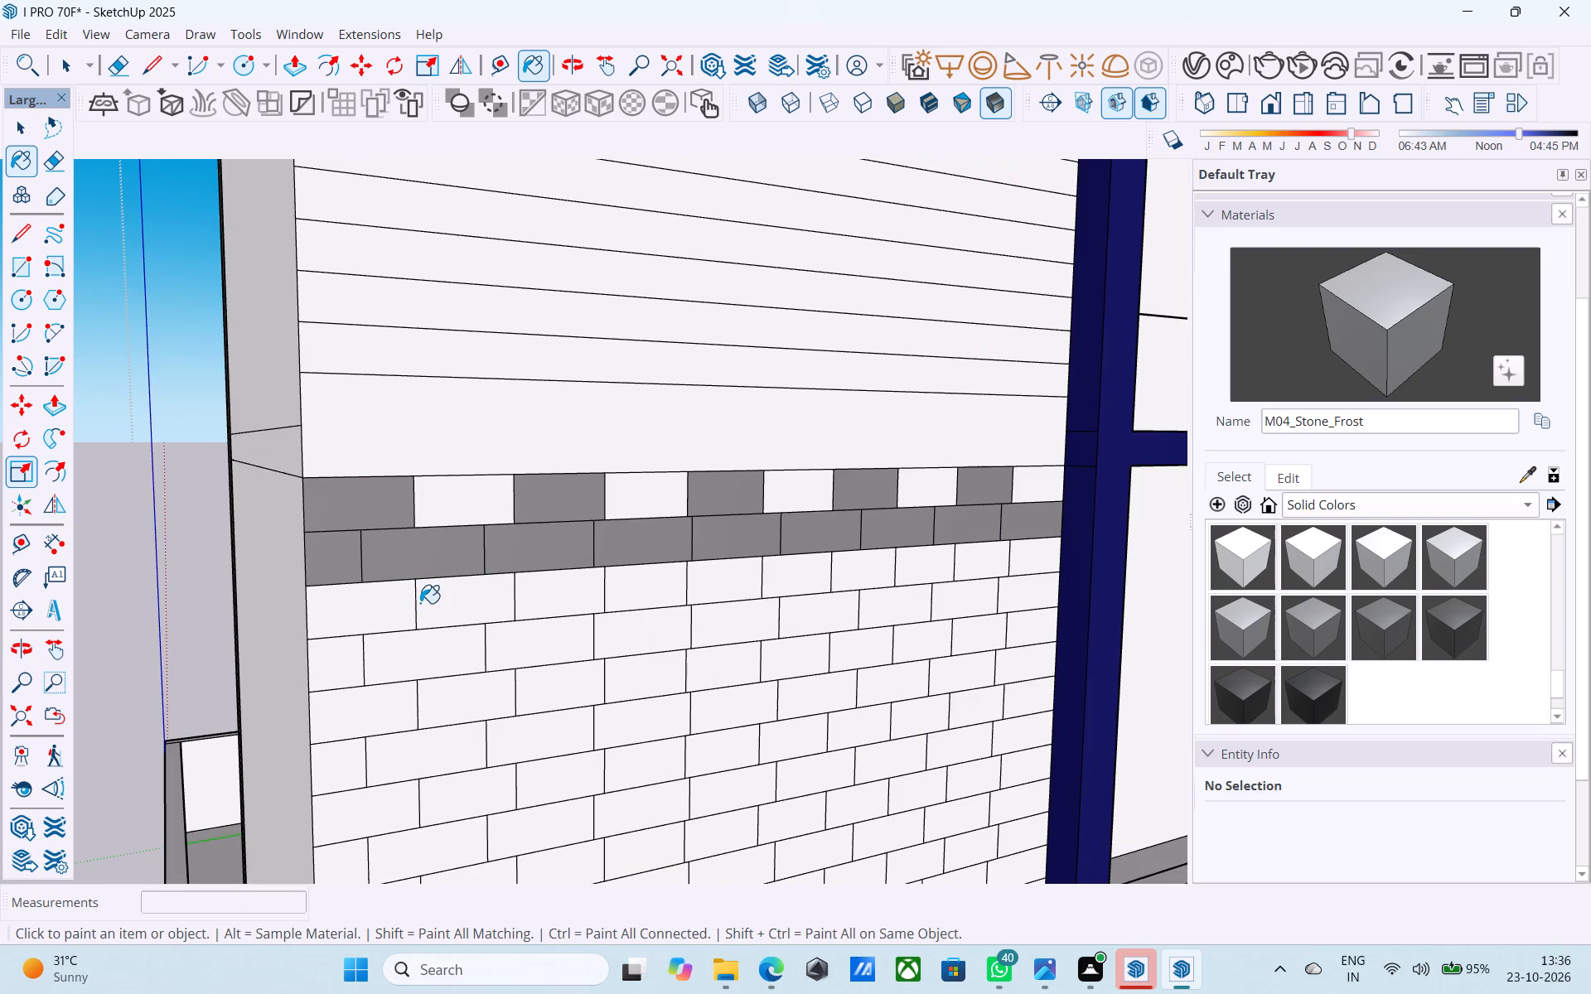
{"action": "left_click", "coordinate": [462, 603]}
{"action": "left_click", "coordinate": [640, 591]}
{"action": "left_click", "coordinate": [810, 581]}
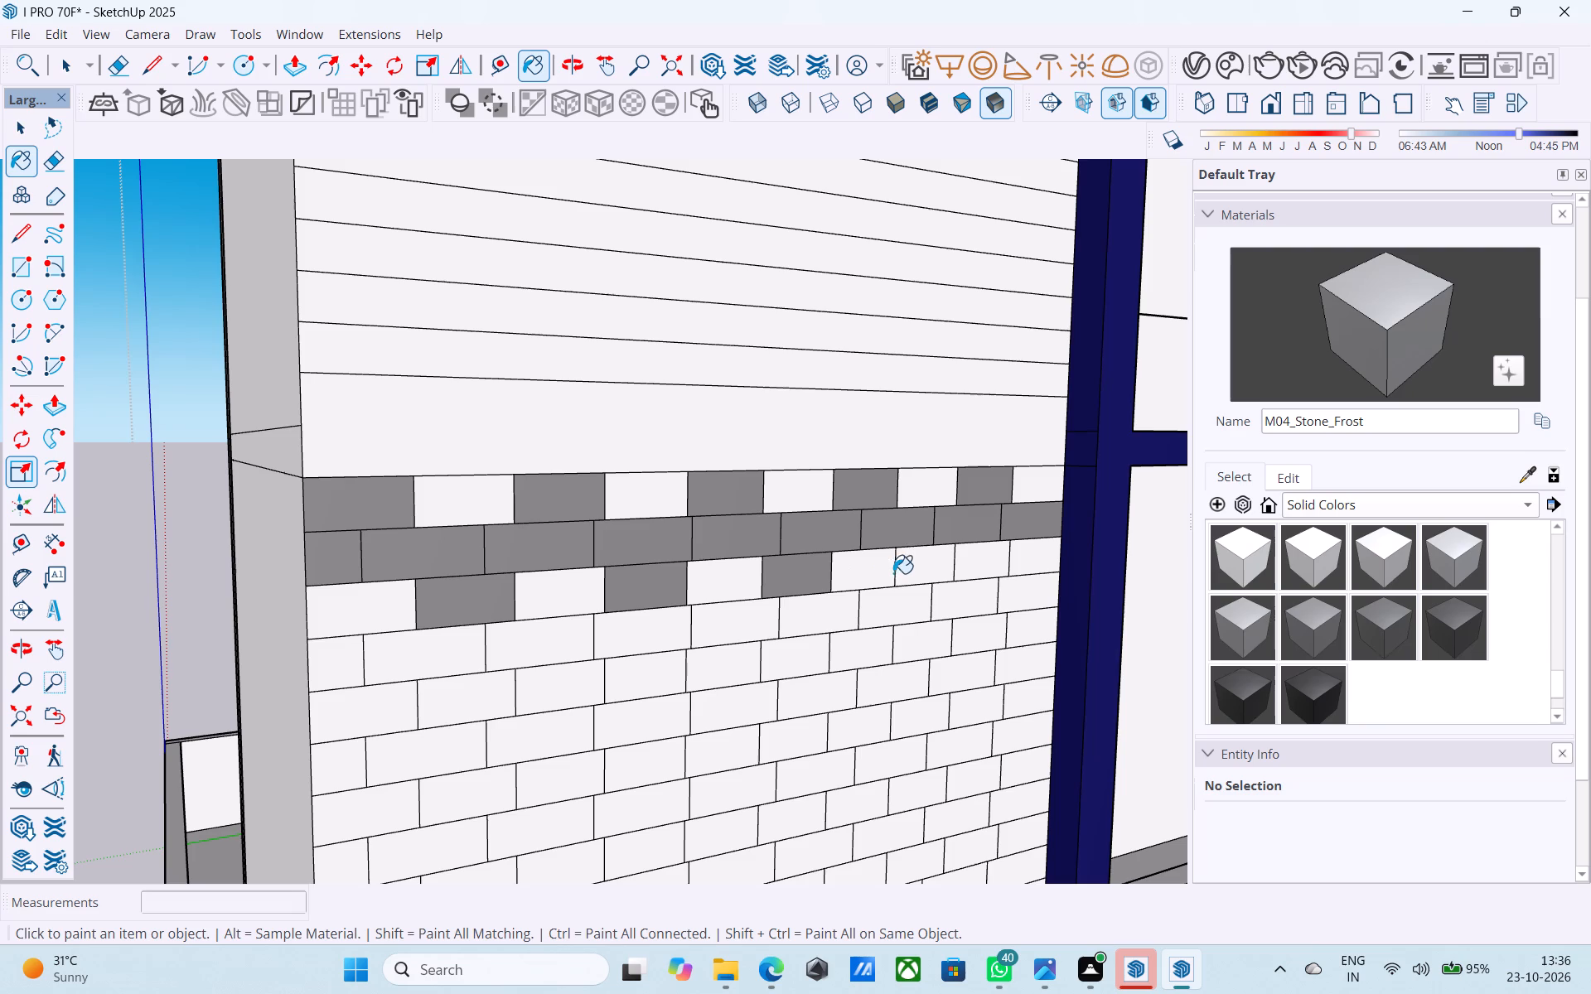
{"action": "left_click", "coordinate": [908, 568]}
{"action": "left_click", "coordinate": [1029, 562]}
Paint every brick in the lower wall's fourth course with M04_Stone_Frost.
{"action": "scroll", "coordinate": [450, 568], "scroll_direction": "down", "scroll_amount": 3}
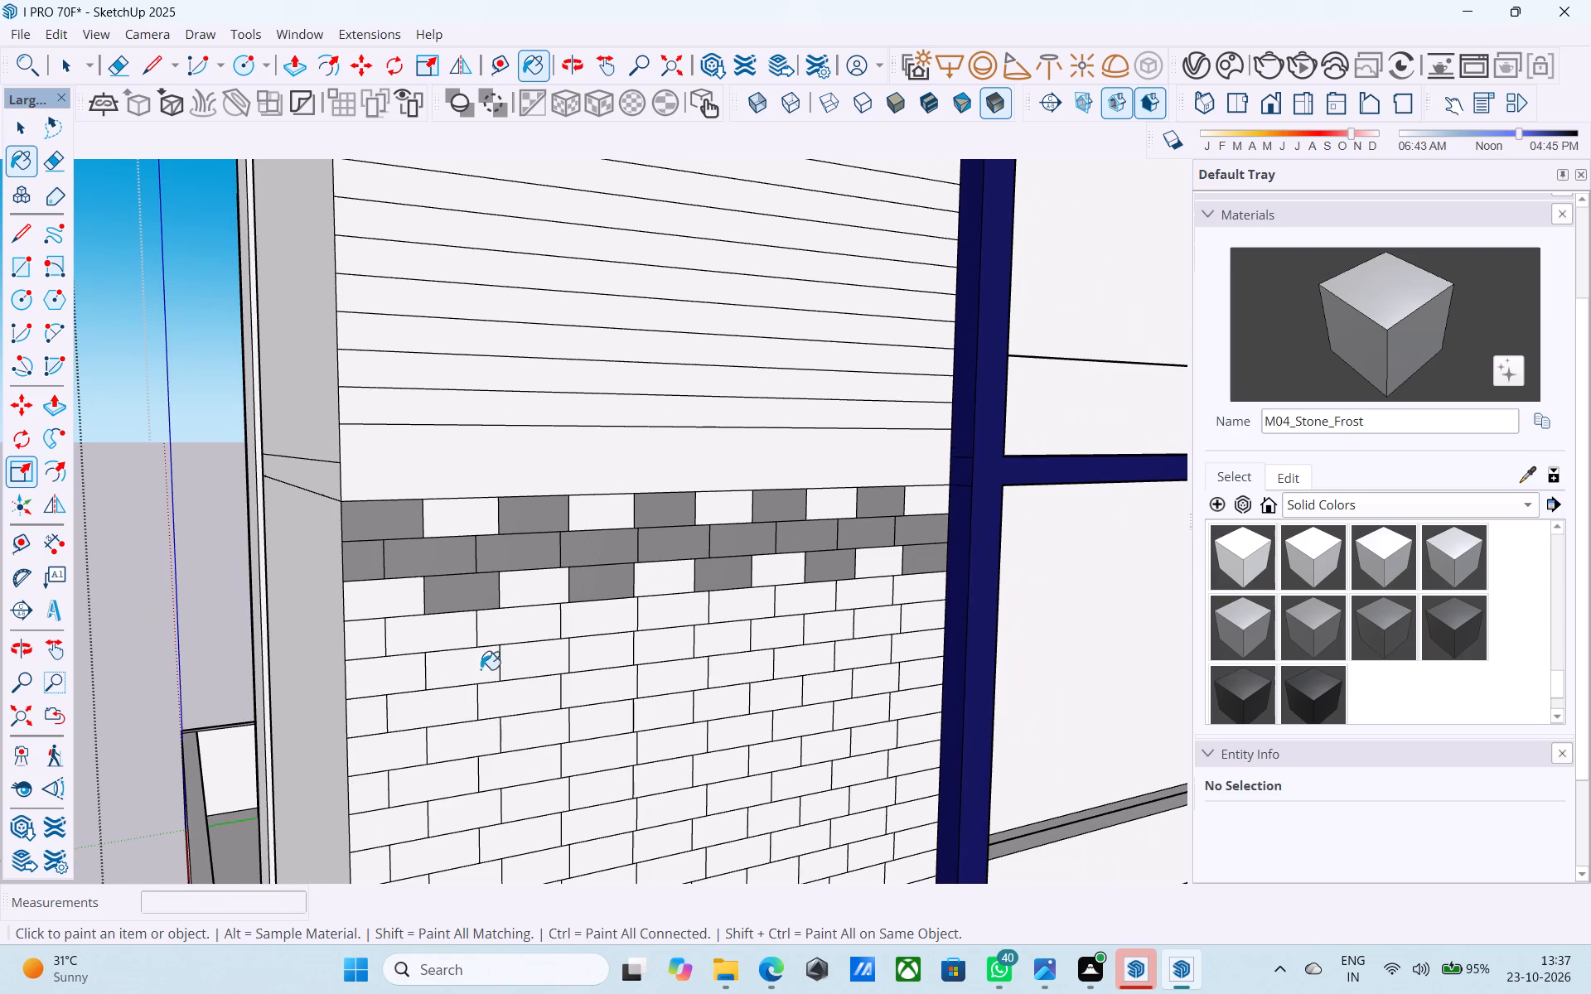
{"action": "scroll", "coordinate": [454, 669], "scroll_direction": "up", "scroll_amount": 4}
{"action": "left_click", "coordinate": [330, 620]}
{"action": "left_click", "coordinate": [364, 624]}
{"action": "left_click", "coordinate": [549, 606]}
{"action": "left_click", "coordinate": [659, 603]}
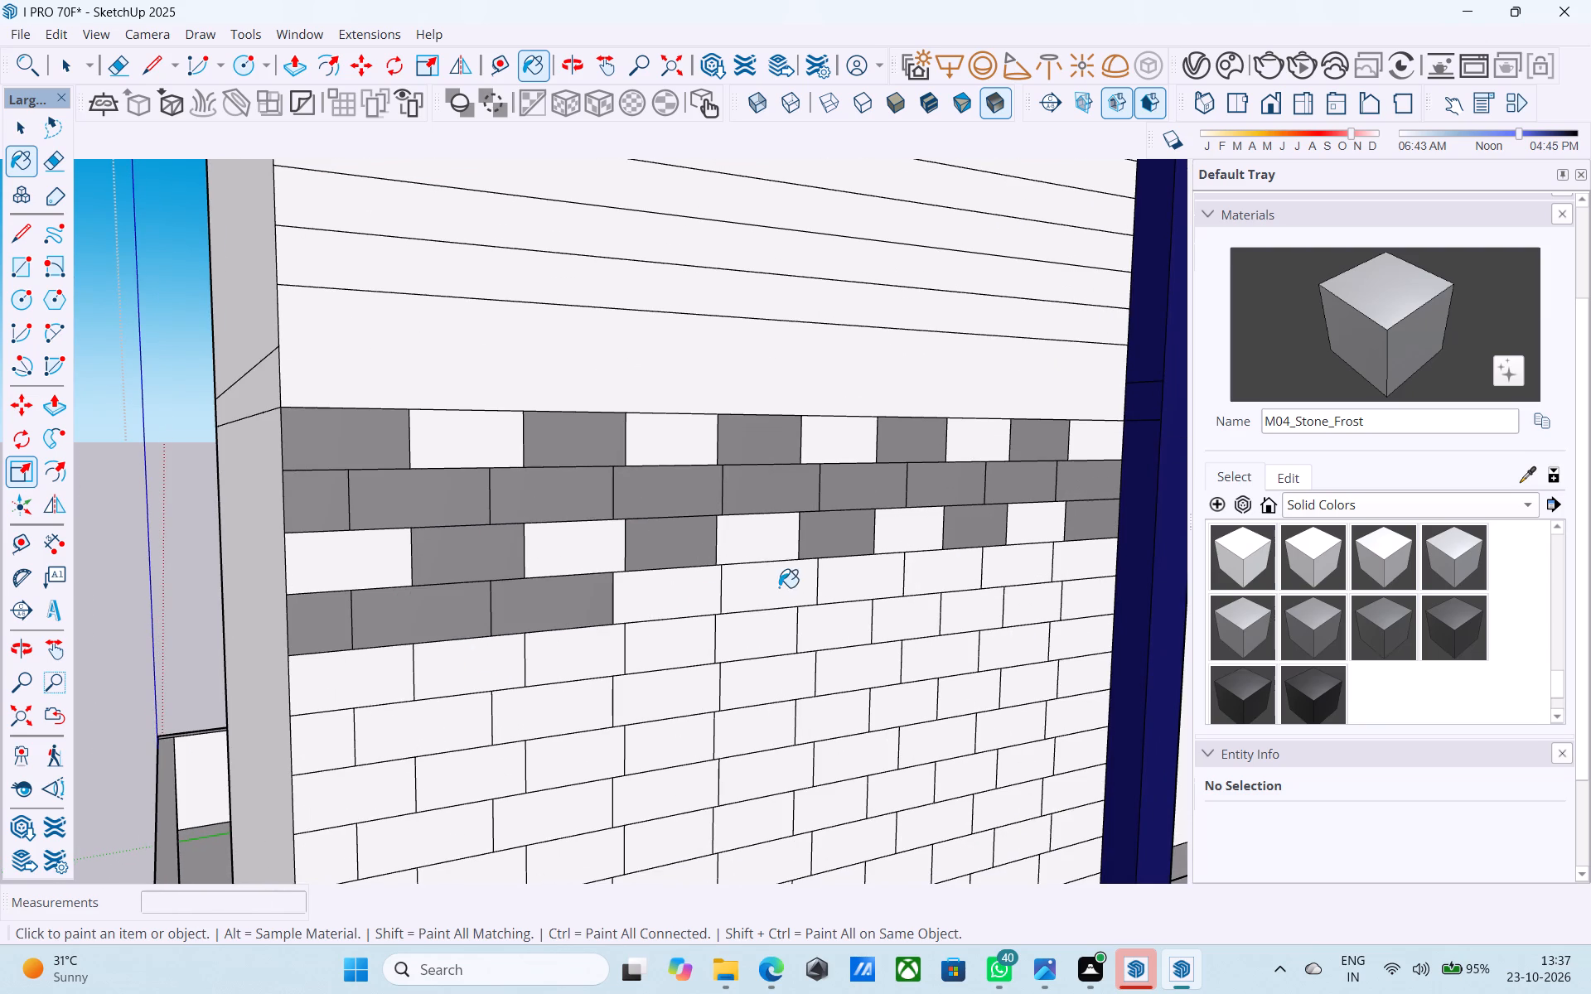
{"action": "left_click", "coordinate": [779, 587]}
{"action": "scroll", "coordinate": [445, 553], "scroll_direction": "down", "scroll_amount": 3}
{"action": "left_click", "coordinate": [751, 578]}
{"action": "left_click", "coordinate": [842, 580]}
{"action": "left_click", "coordinate": [909, 570]}
{"action": "left_click", "coordinate": [979, 562]}
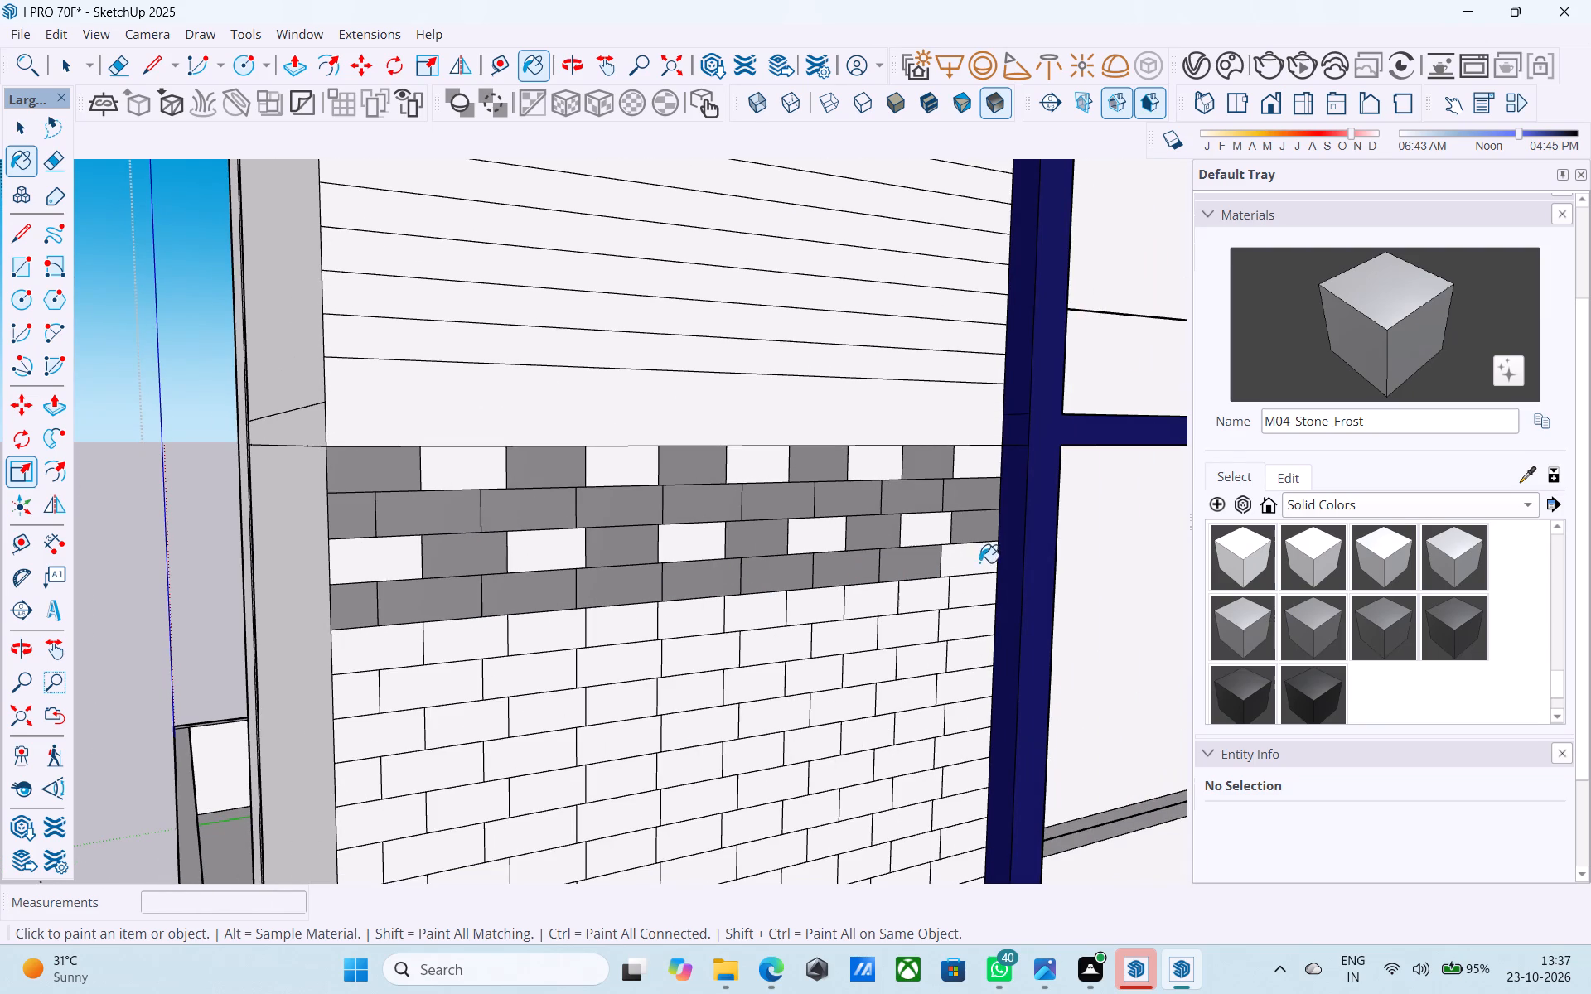
Skip the fifth course and paint the sixth with M04_Stone_Frost, leaving out its fifth brick from the outer corner.
{"action": "left_click", "coordinate": [369, 694]}
{"action": "left_click", "coordinate": [408, 688]}
{"action": "left_click", "coordinate": [485, 689]}
{"action": "left_click", "coordinate": [579, 681]}
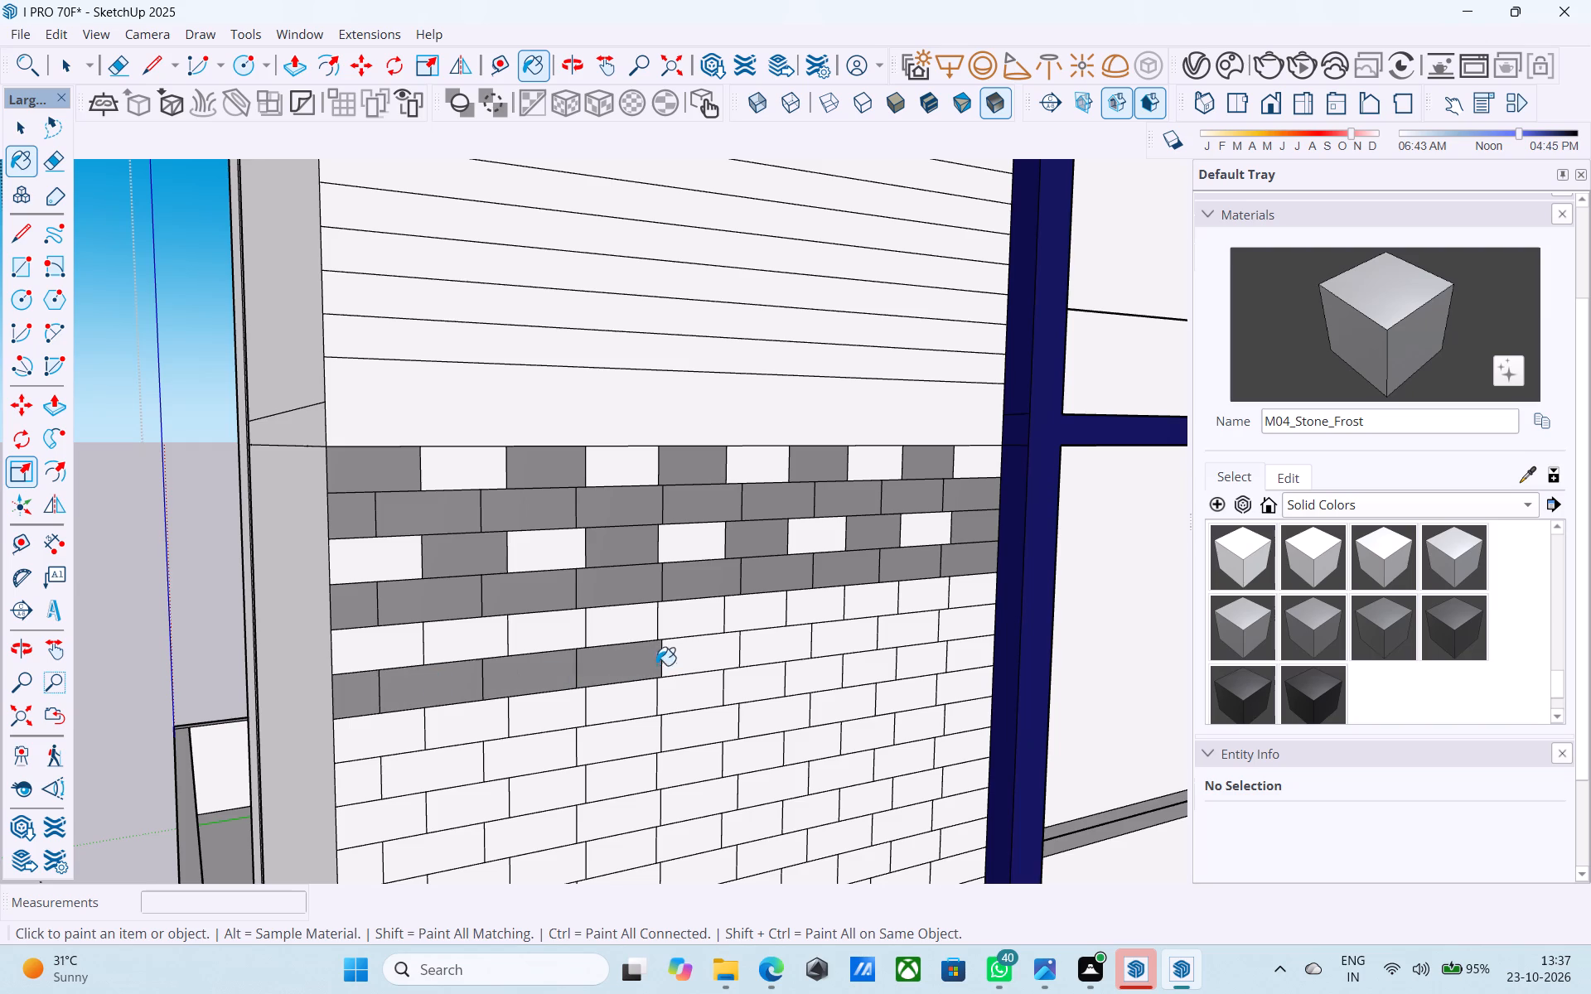
{"action": "left_click", "coordinate": [773, 659]}
{"action": "left_click", "coordinate": [858, 649]}
{"action": "left_click", "coordinate": [882, 642]}
{"action": "left_click", "coordinate": [952, 627]}
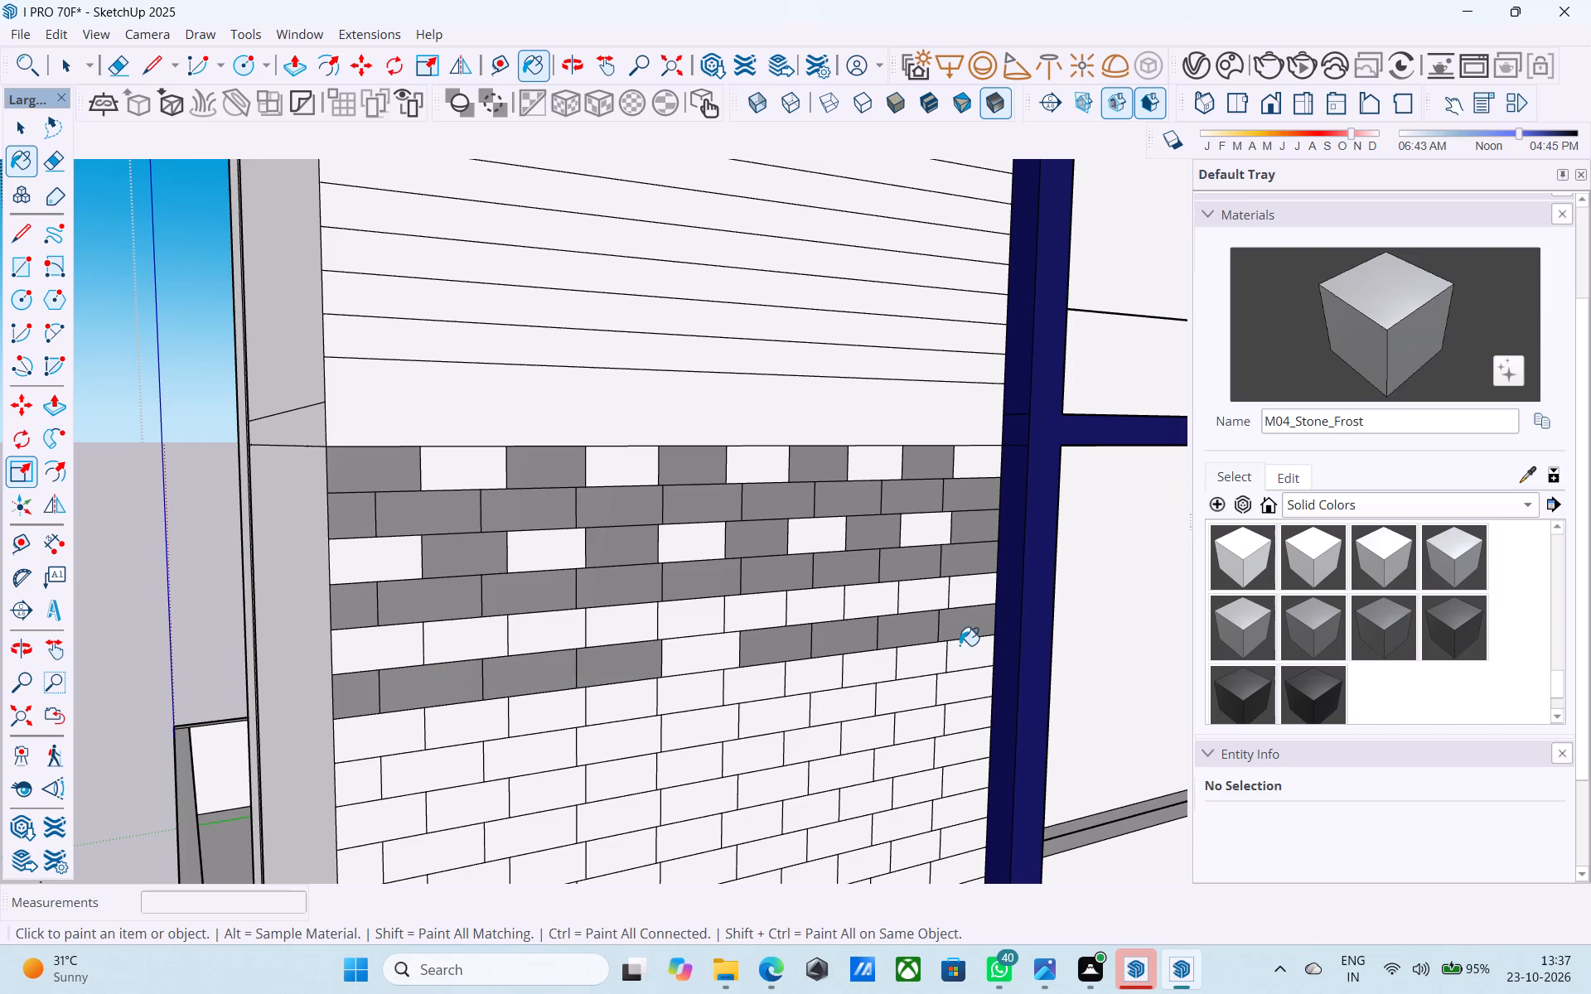
Paint the seventh course's bricks with M04_Stone_Frost, leaving three scattered bricks unpainted.
{"action": "left_click", "coordinate": [960, 645]}
{"action": "left_click", "coordinate": [883, 673]}
{"action": "left_click", "coordinate": [827, 692]}
{"action": "left_click", "coordinate": [773, 692]}
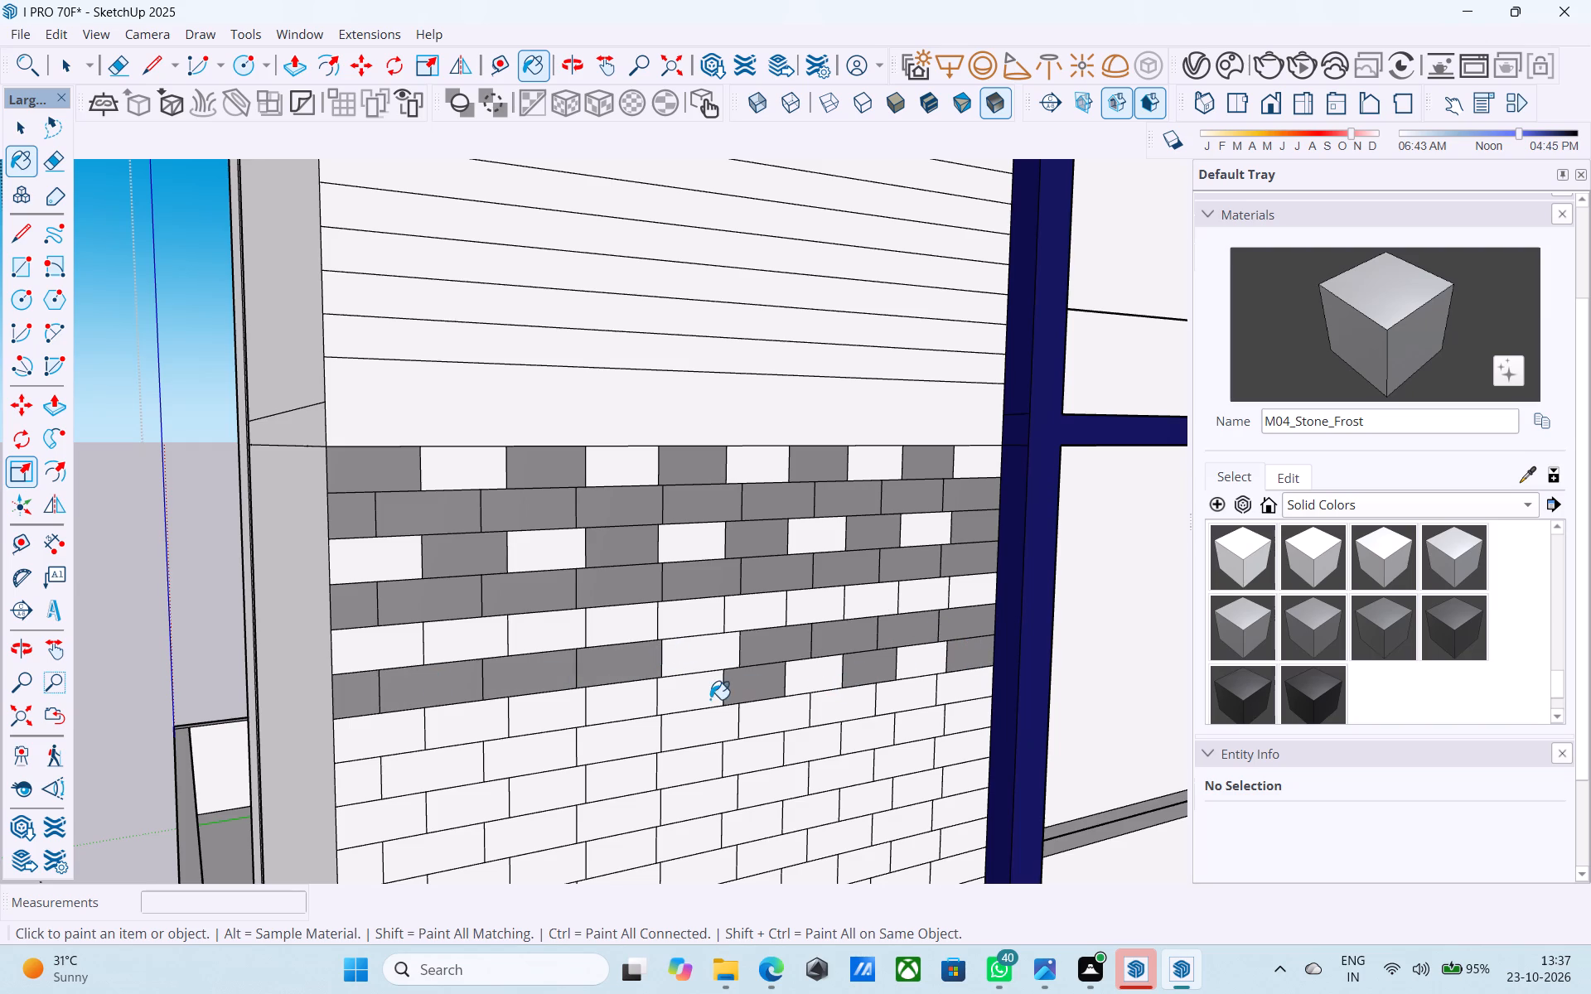
{"action": "left_click", "coordinate": [710, 699]}
{"action": "left_click", "coordinate": [643, 707]}
{"action": "left_click", "coordinate": [557, 711]}
{"action": "left_click", "coordinate": [399, 735]}
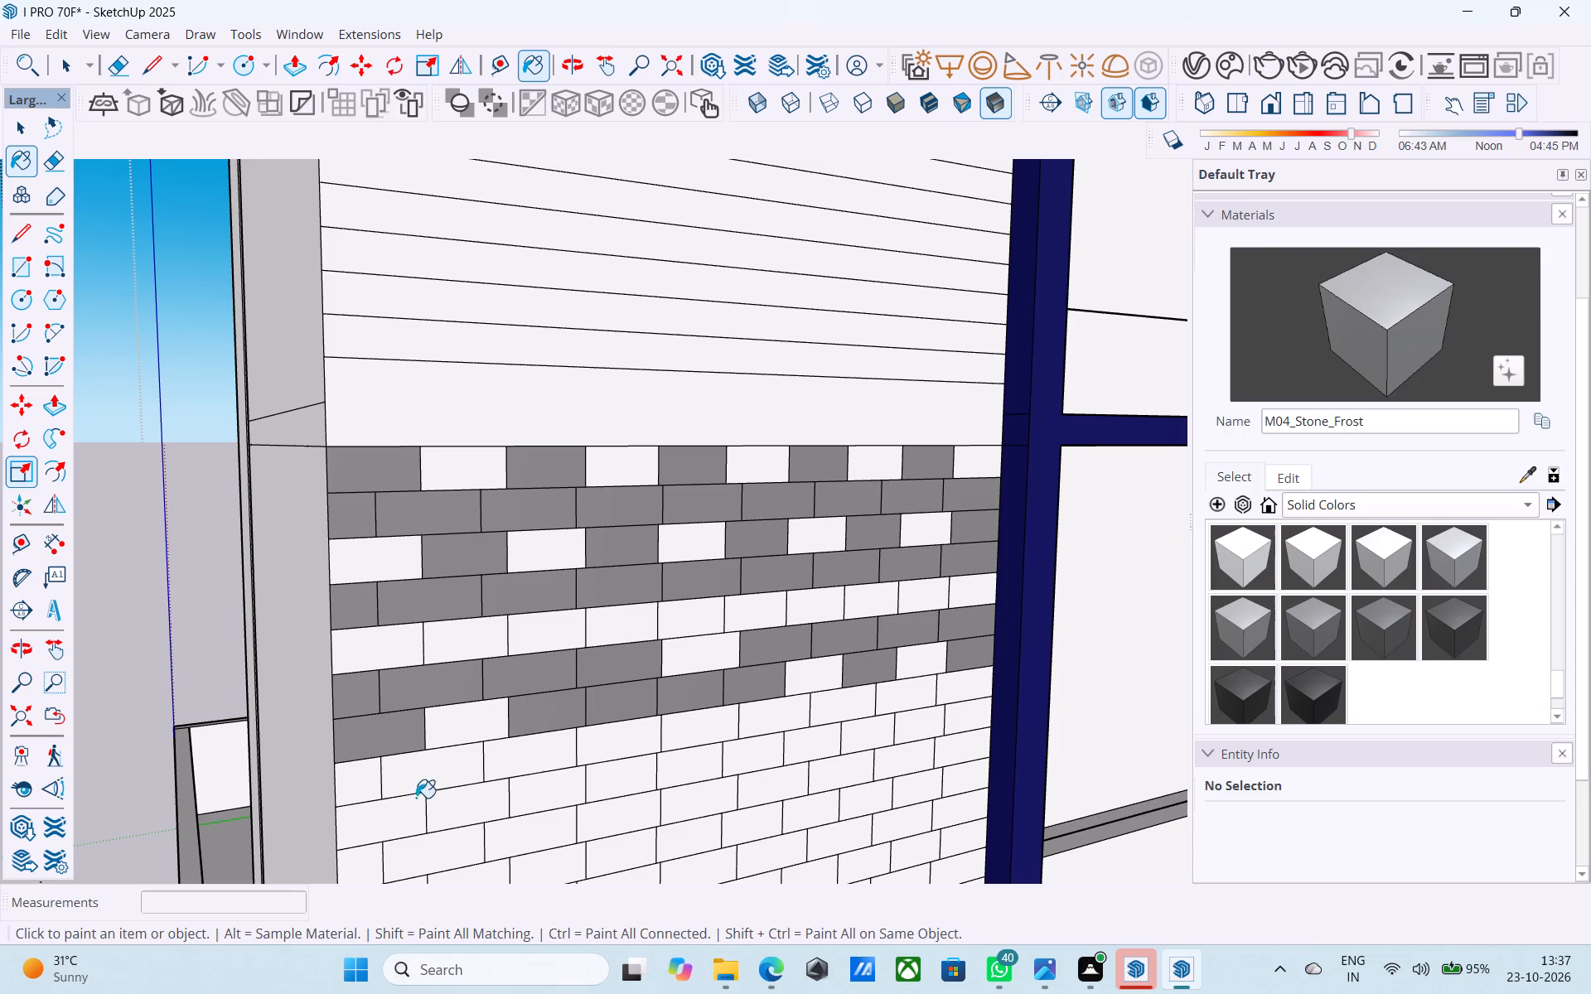
Paint scattered bricks across the eighth and ninth courses with M04_Stone_Frost in an irregular pattern.
{"action": "left_click", "coordinate": [393, 831]}
{"action": "left_click", "coordinate": [474, 811]}
{"action": "left_click", "coordinate": [505, 778]}
{"action": "left_click", "coordinate": [560, 755]}
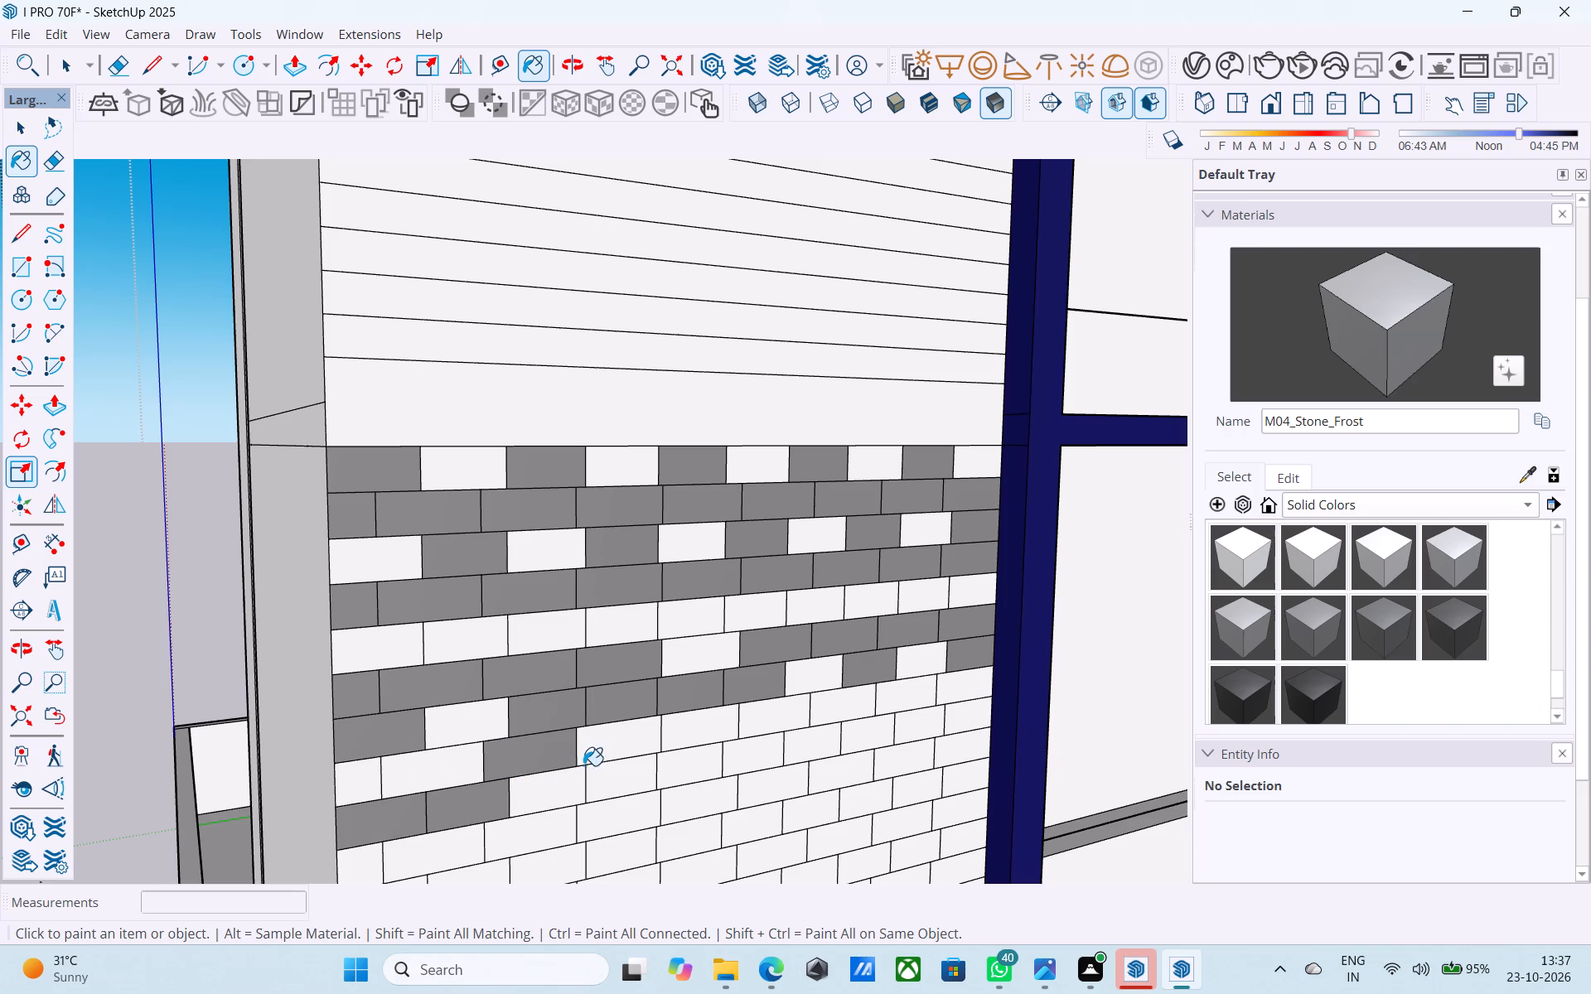
{"action": "left_click", "coordinate": [589, 767]}
{"action": "left_click", "coordinate": [689, 738]}
{"action": "left_click", "coordinate": [754, 720]}
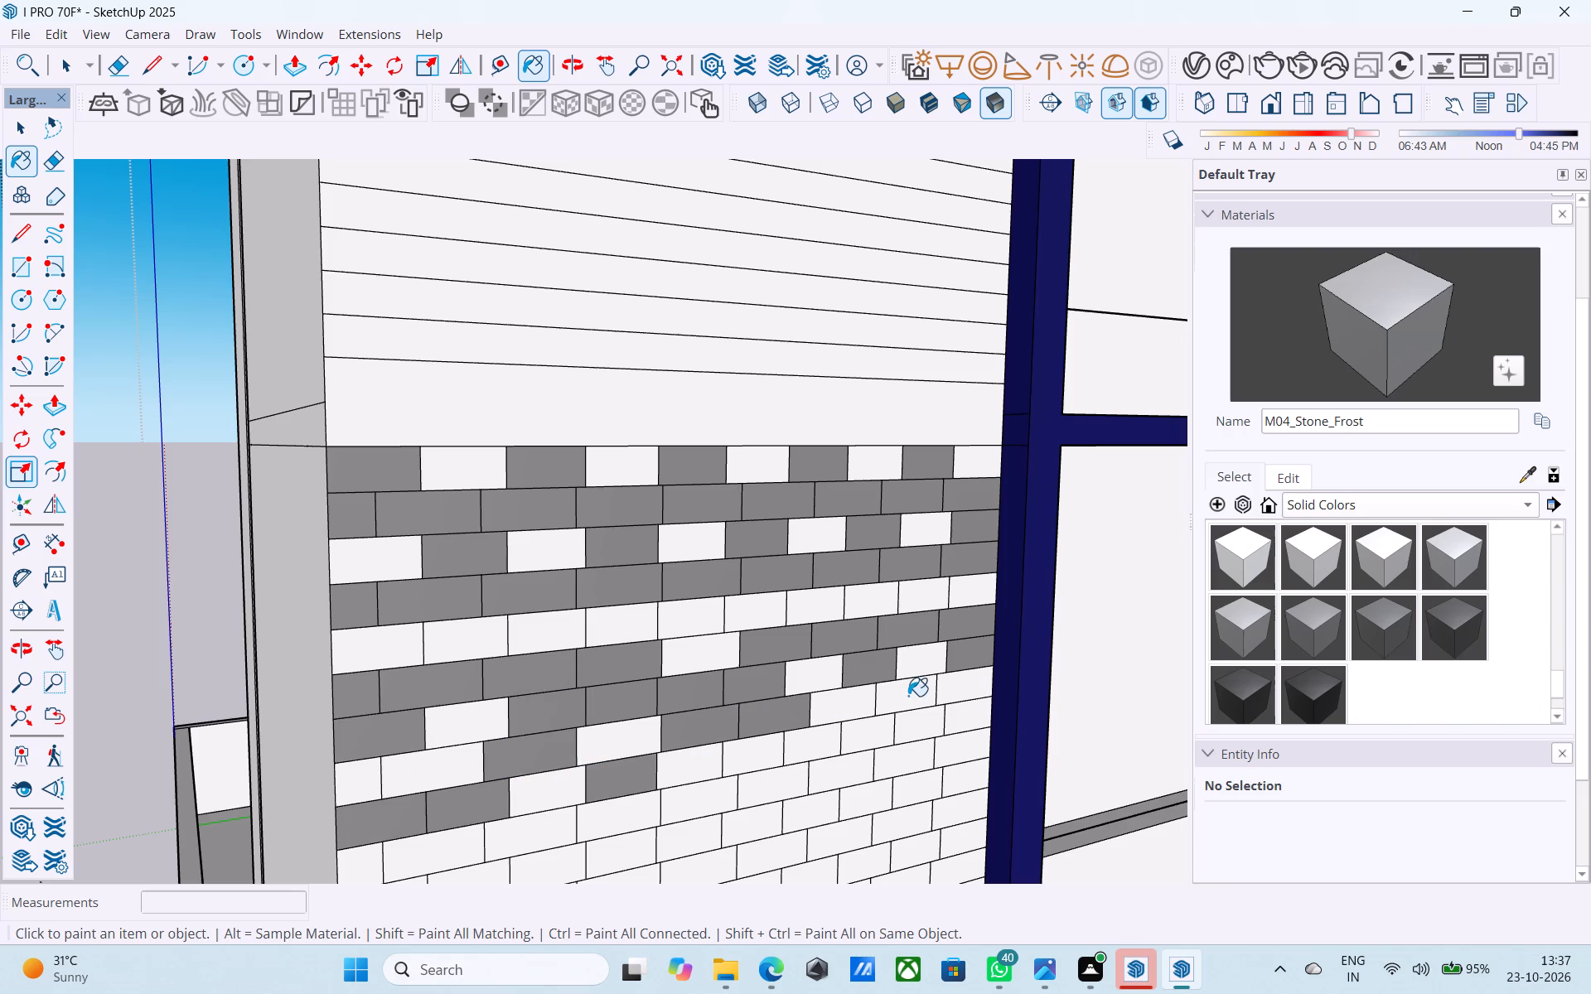
{"action": "left_click", "coordinate": [913, 695]}
{"action": "left_click", "coordinate": [967, 726]}
{"action": "left_click", "coordinate": [872, 742]}
{"action": "left_click", "coordinate": [803, 760]}
{"action": "left_click", "coordinate": [761, 760]}
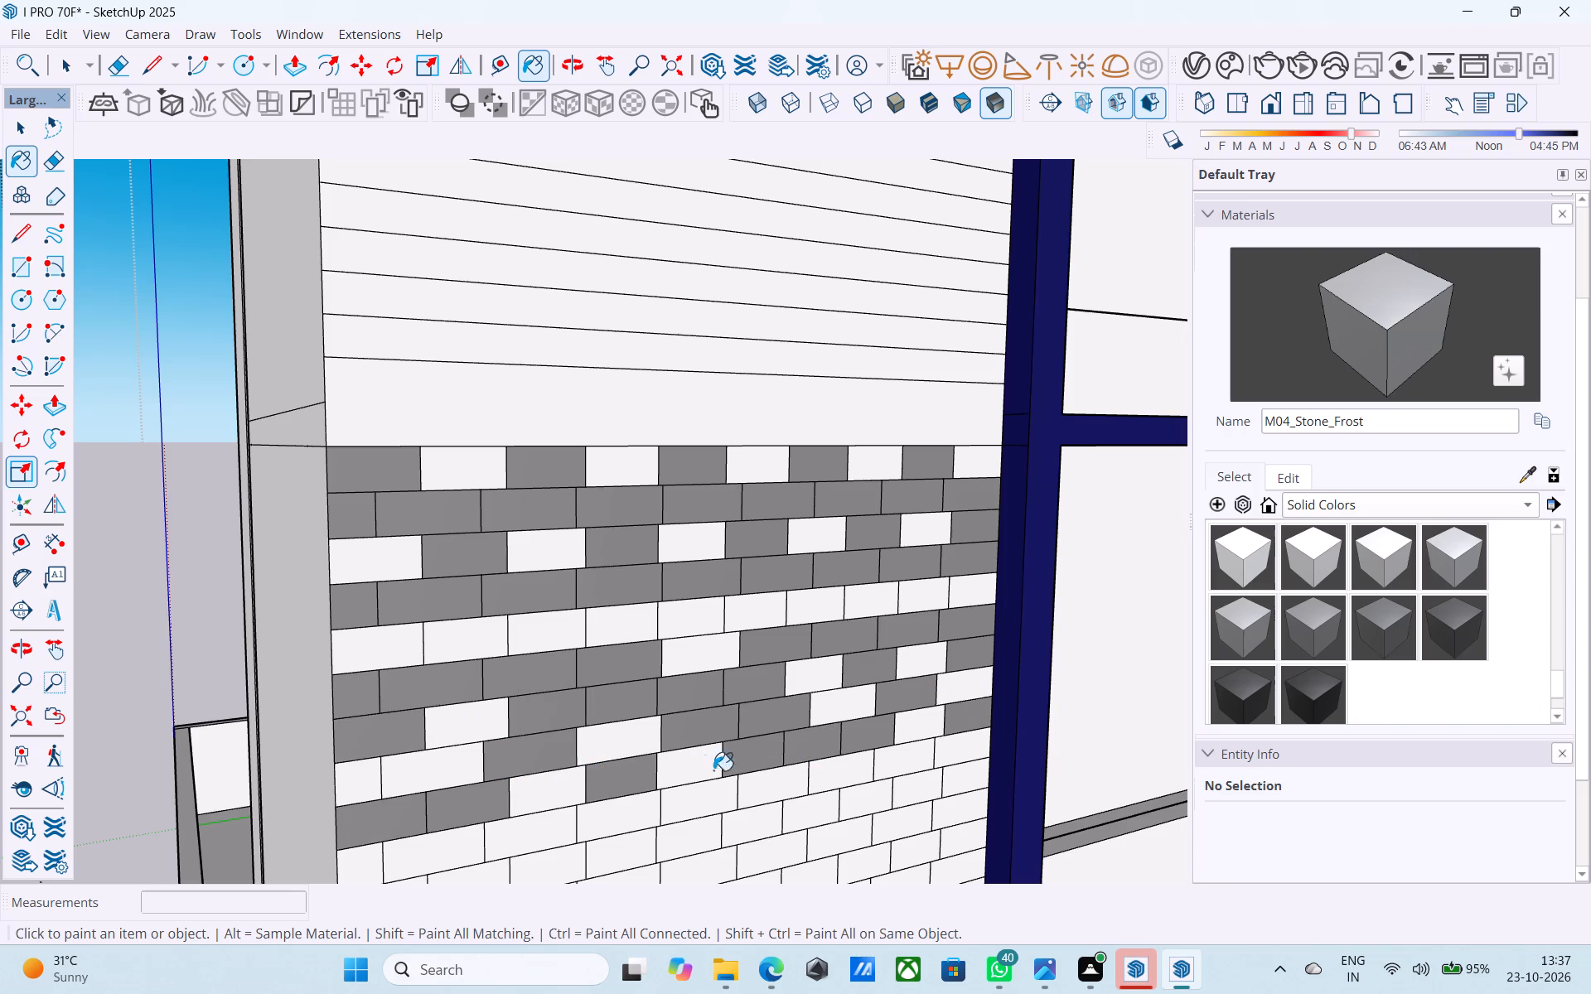
Paint five bricks in the skipped fifth course with M04_Stone_Frost, mostly alternating with unpainted ones.
{"action": "scroll", "coordinate": [429, 645], "scroll_direction": "down", "scroll_amount": 3}
{"action": "scroll", "coordinate": [429, 645], "scroll_direction": "up", "scroll_amount": 1}
{"action": "scroll", "coordinate": [429, 645], "scroll_direction": "down", "scroll_amount": 4}
{"action": "middle_click_drag", "start_coordinate": [435, 647], "coordinate": [351, 584]}
{"action": "scroll", "coordinate": [393, 660], "scroll_direction": "up", "scroll_amount": 4}
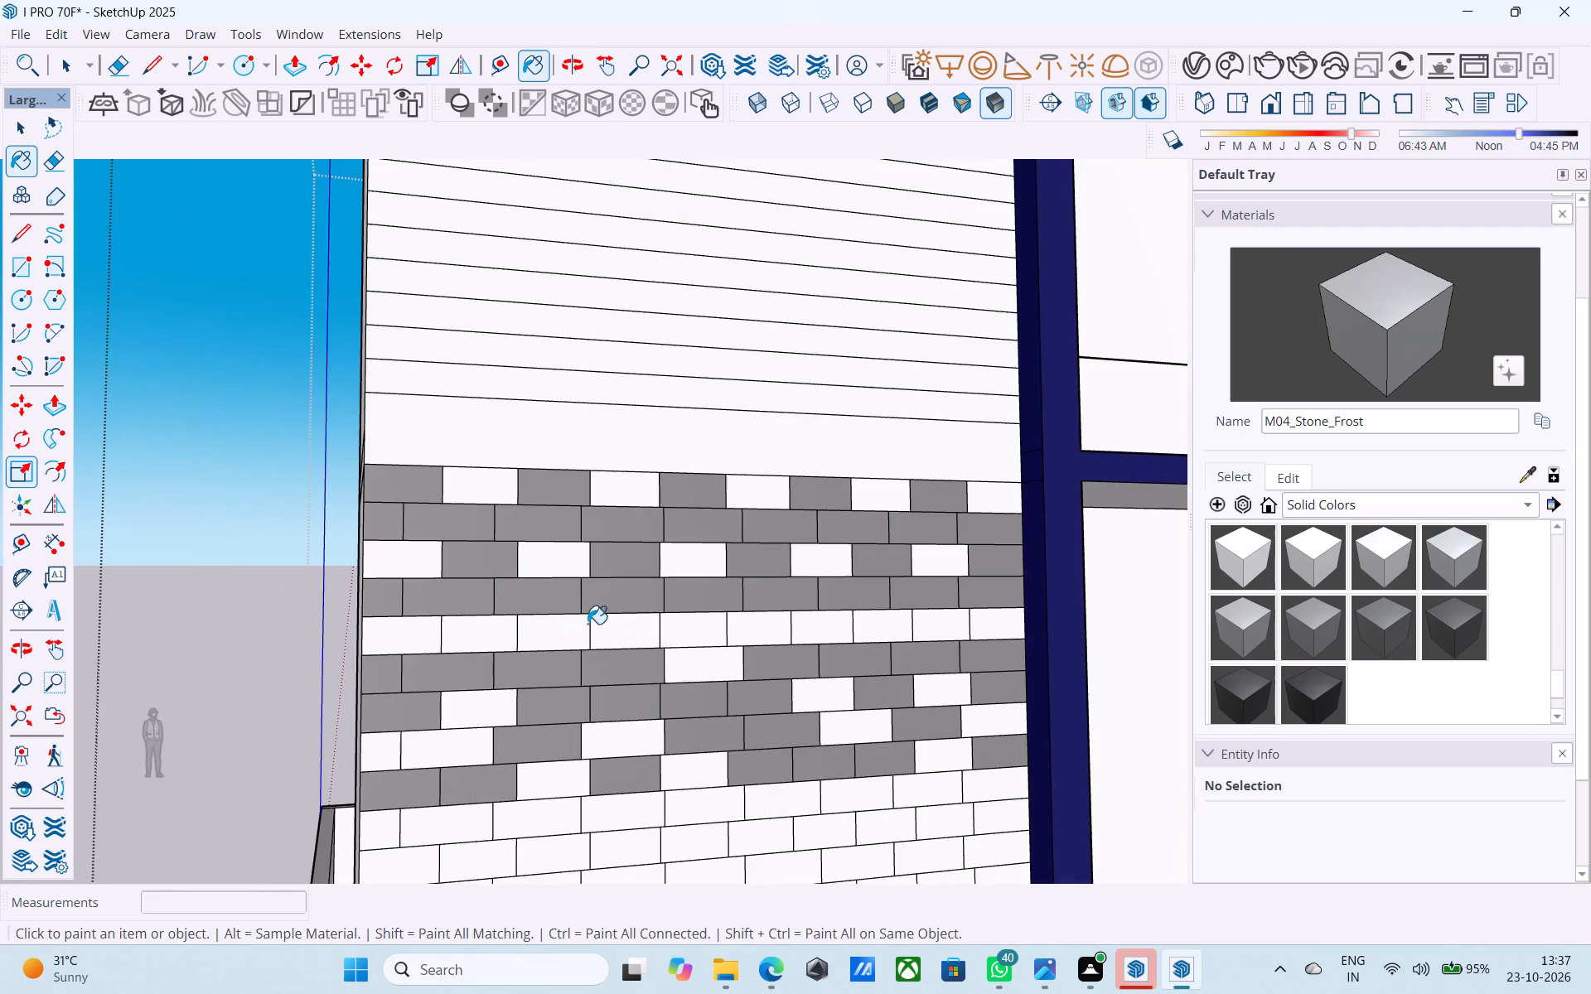
{"action": "left_click", "coordinate": [628, 634]}
{"action": "left_click", "coordinate": [497, 641]}
{"action": "left_click", "coordinate": [777, 642]}
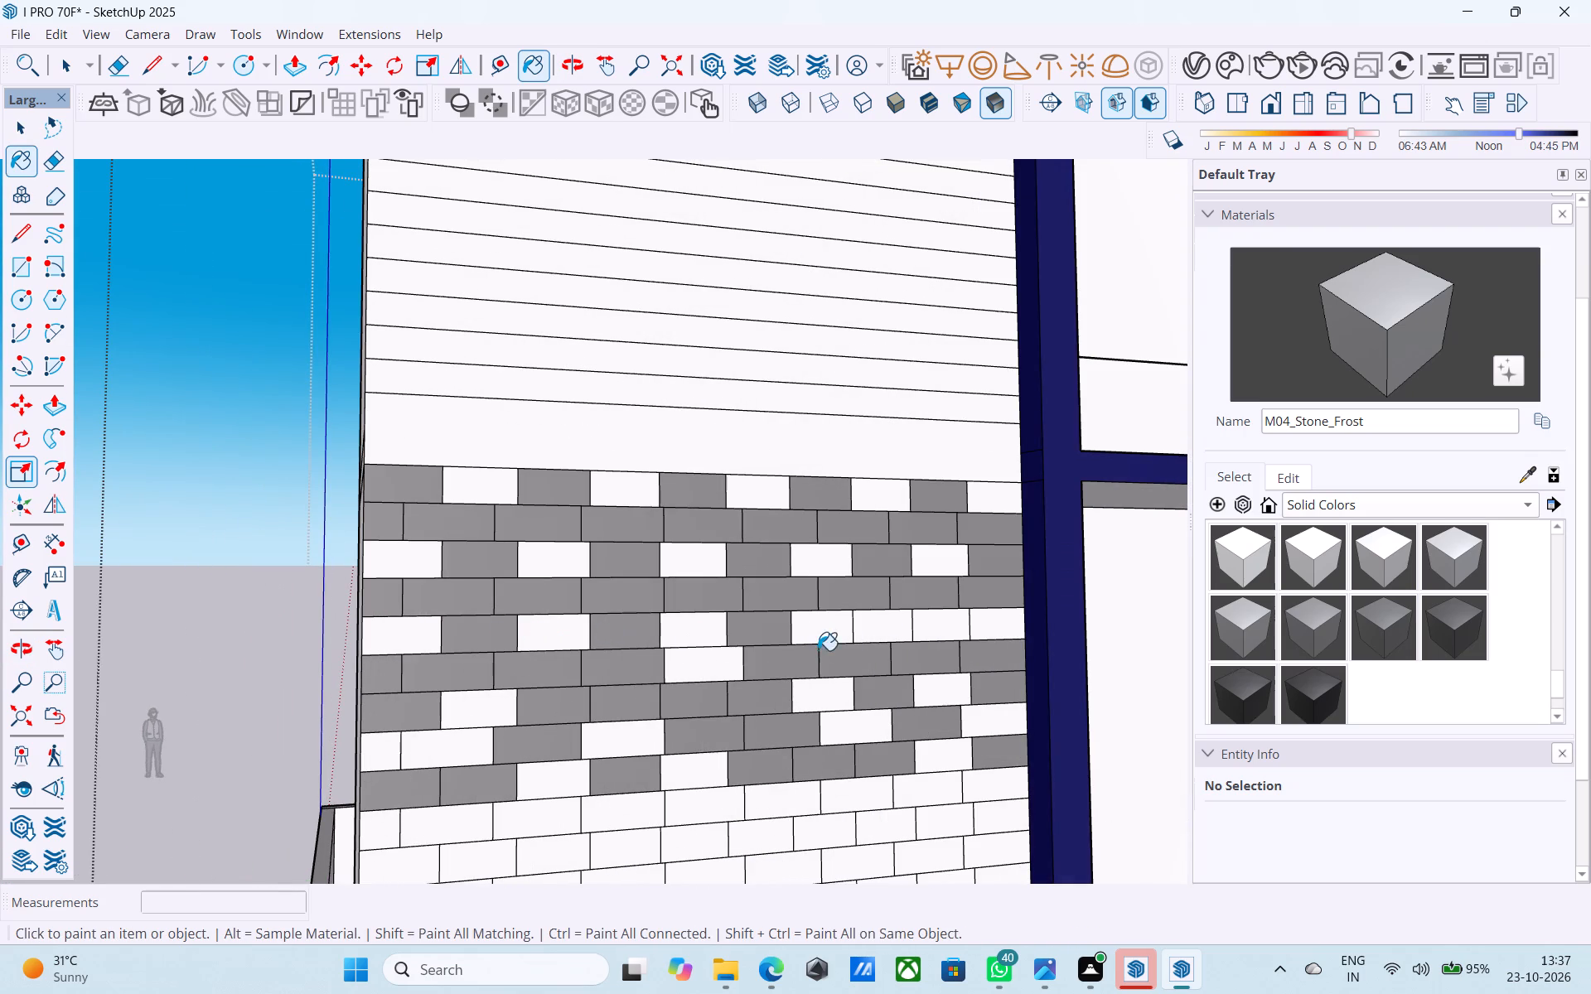
{"action": "left_click", "coordinate": [896, 630]}
{"action": "left_click", "coordinate": [929, 630]}
Paint scattered bricks in the tenth to twelfth courses with M04_Stone_Frost, on the half toward the outer corner.
{"action": "scroll", "coordinate": [482, 531], "scroll_direction": "down", "scroll_amount": 5}
{"action": "middle_click_drag", "start_coordinate": [512, 598], "coordinate": [518, 611]}
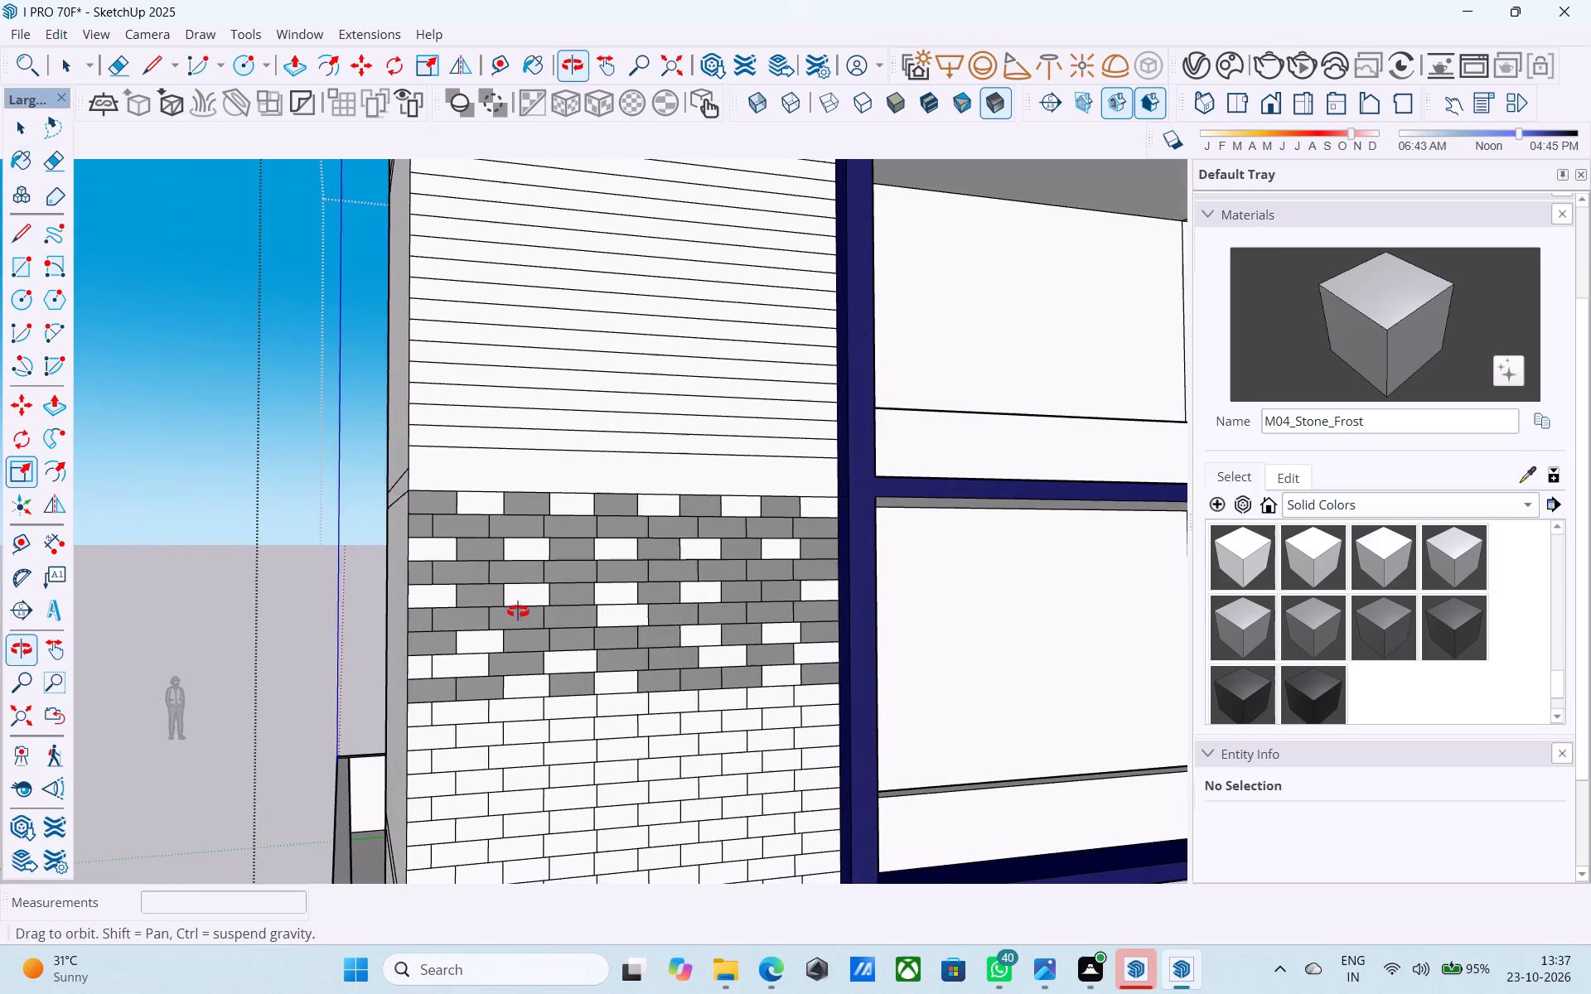
{"action": "middle_click_drag", "start_coordinate": [518, 611], "coordinate": [522, 614]}
{"action": "scroll", "coordinate": [490, 673], "scroll_direction": "down", "scroll_amount": 5}
{"action": "scroll", "coordinate": [476, 717], "scroll_direction": "up", "scroll_amount": 7}
{"action": "left_click", "coordinate": [481, 718]}
{"action": "left_click", "coordinate": [463, 691]}
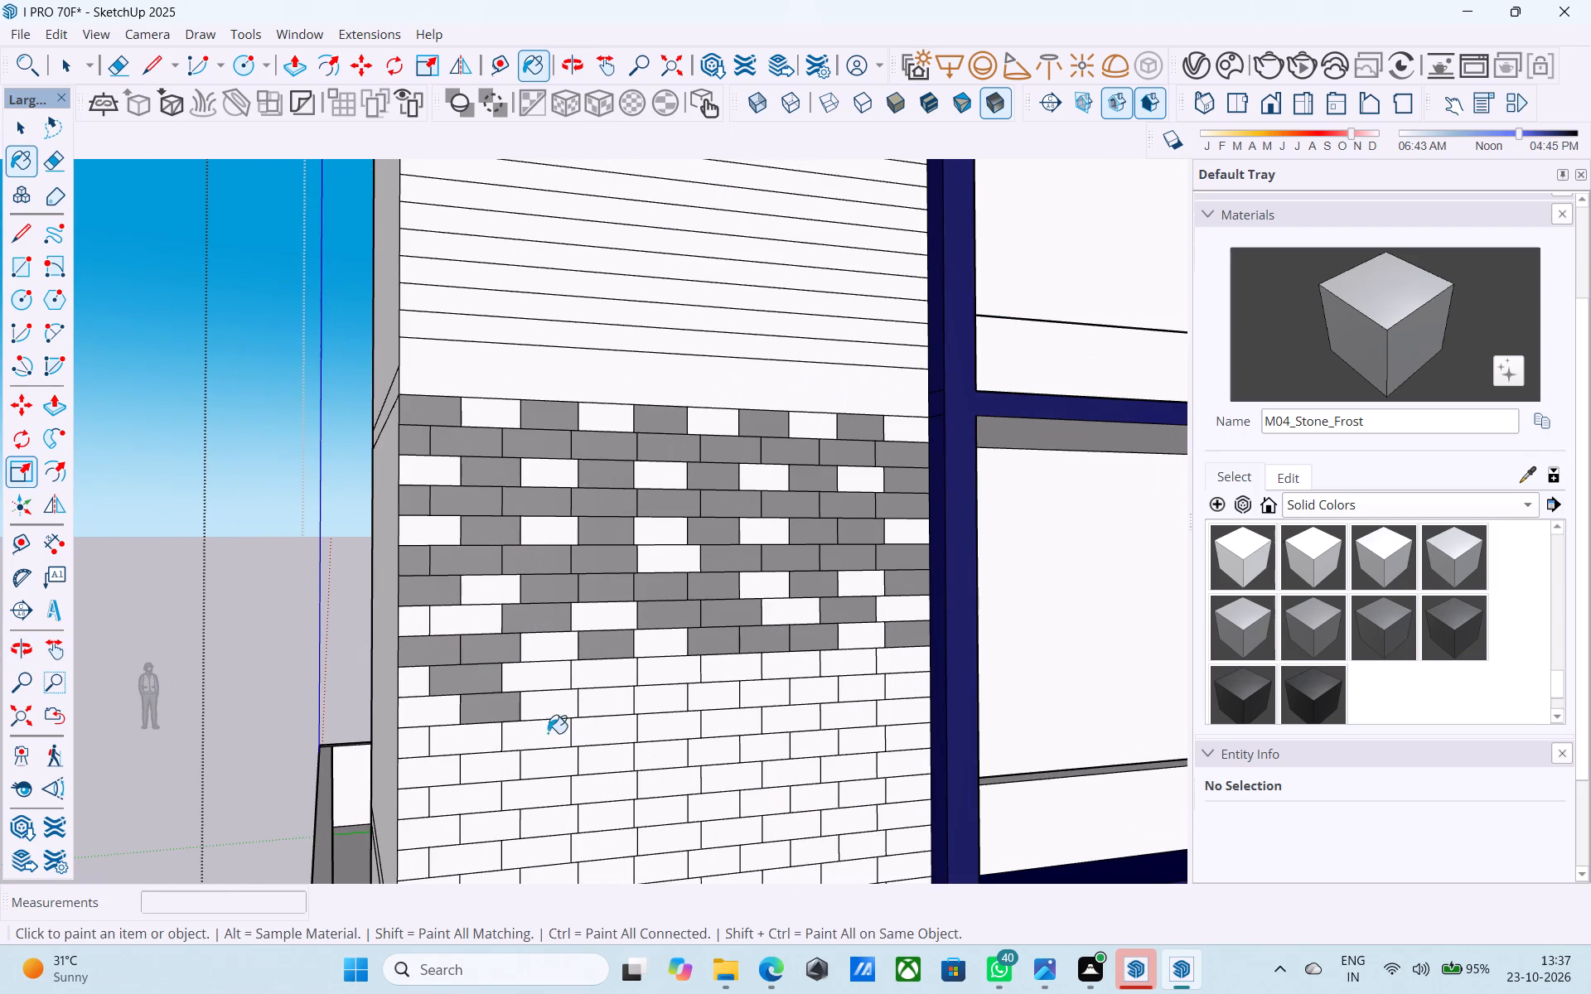
{"action": "left_click", "coordinate": [604, 719]}
{"action": "left_click", "coordinate": [644, 710]}
{"action": "left_click", "coordinate": [611, 682]}
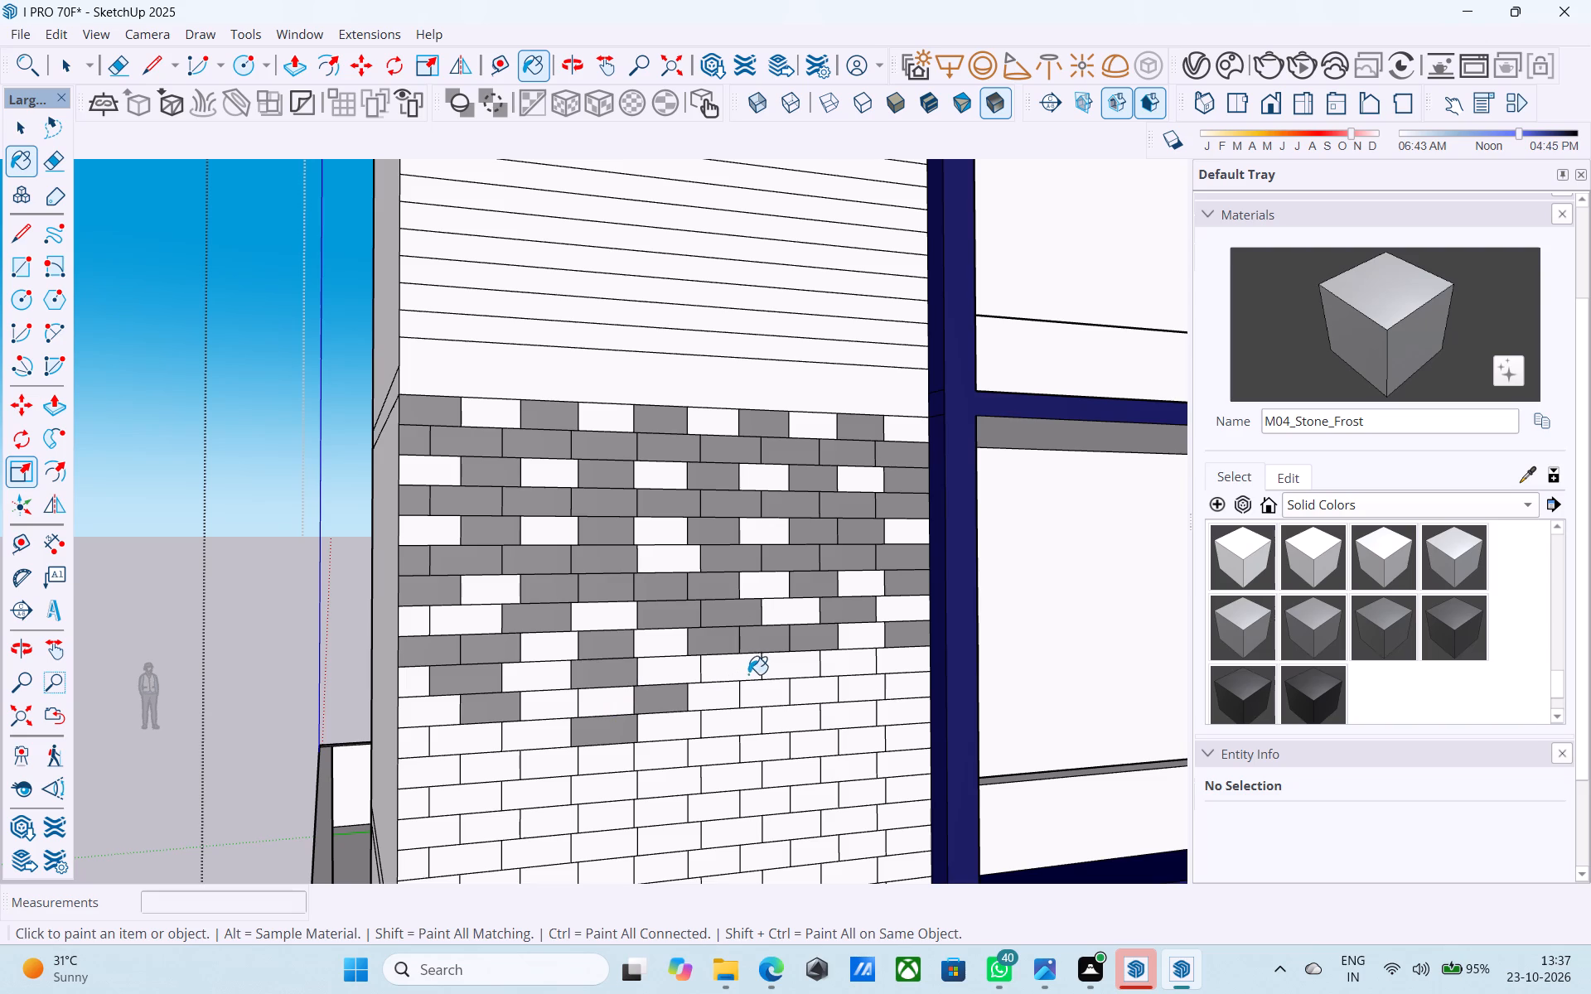
Paint scattered bricks in the tenth to thirteenth courses with M04_Stone_Frost, on the half toward the blue frame.
{"action": "left_click", "coordinate": [749, 671]}
{"action": "left_click", "coordinate": [770, 684]}
{"action": "left_click", "coordinate": [778, 668]}
{"action": "left_click", "coordinate": [838, 662]}
{"action": "left_click", "coordinate": [852, 685]}
{"action": "left_click", "coordinate": [825, 731]}
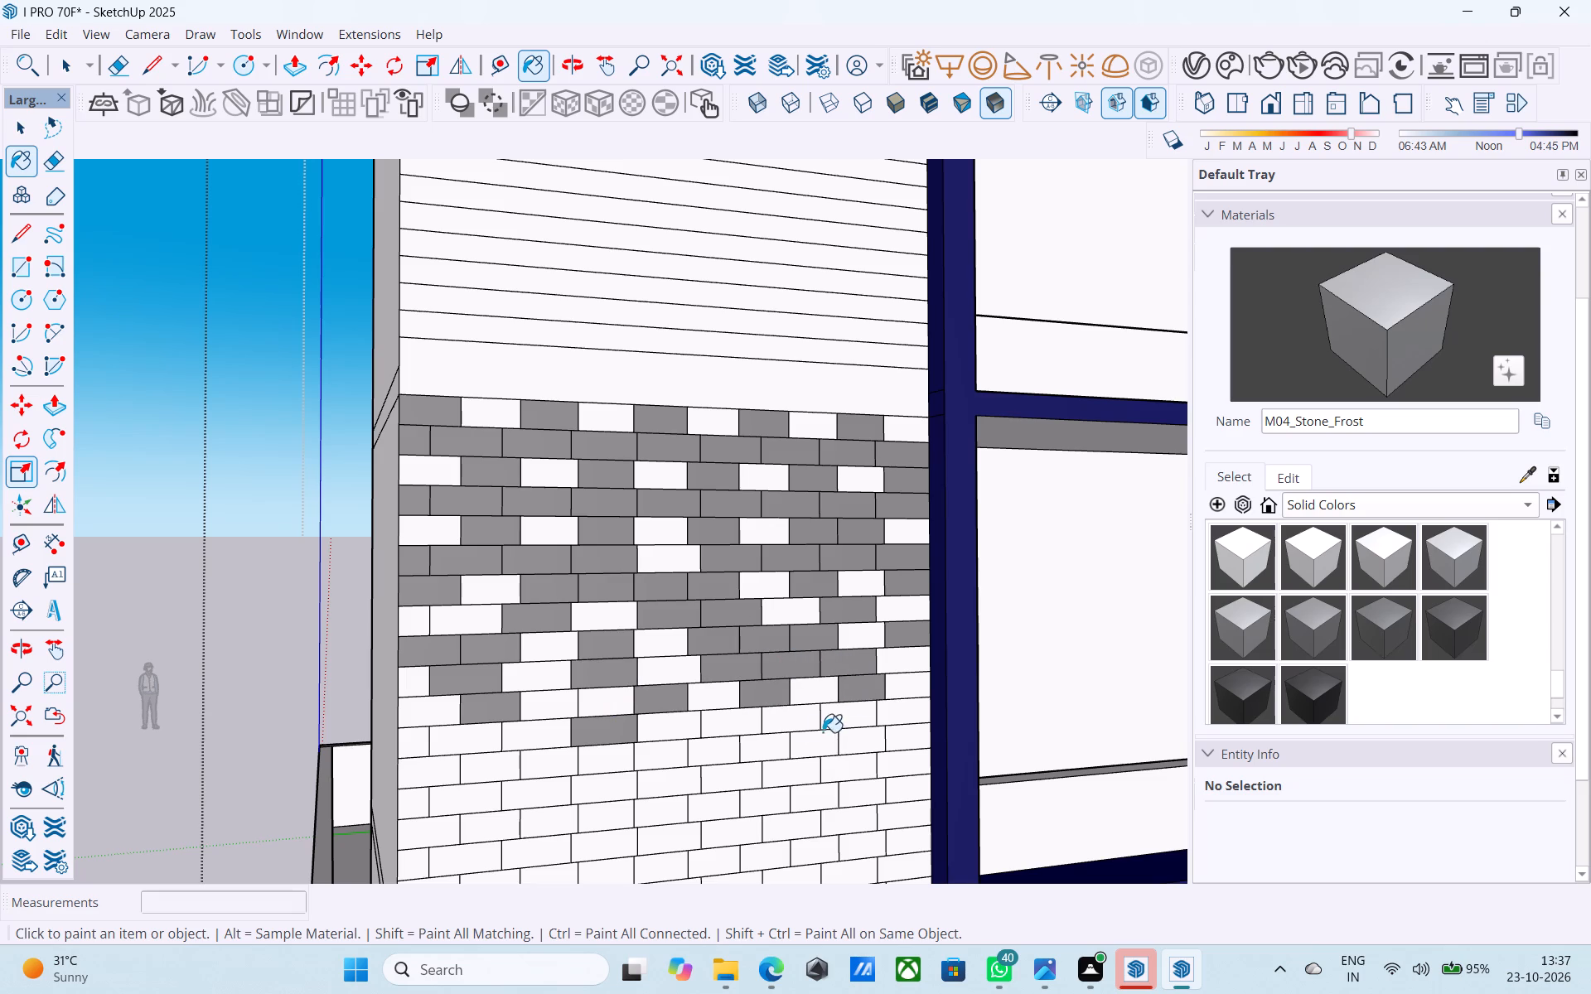
{"action": "left_click", "coordinate": [766, 741]}
{"action": "left_click", "coordinate": [747, 733]}
Paint scattered bricks in the twelfth to fourteenth courses with M04_Stone_Frost, on the half toward the outer corner.
{"action": "left_click", "coordinate": [617, 774]}
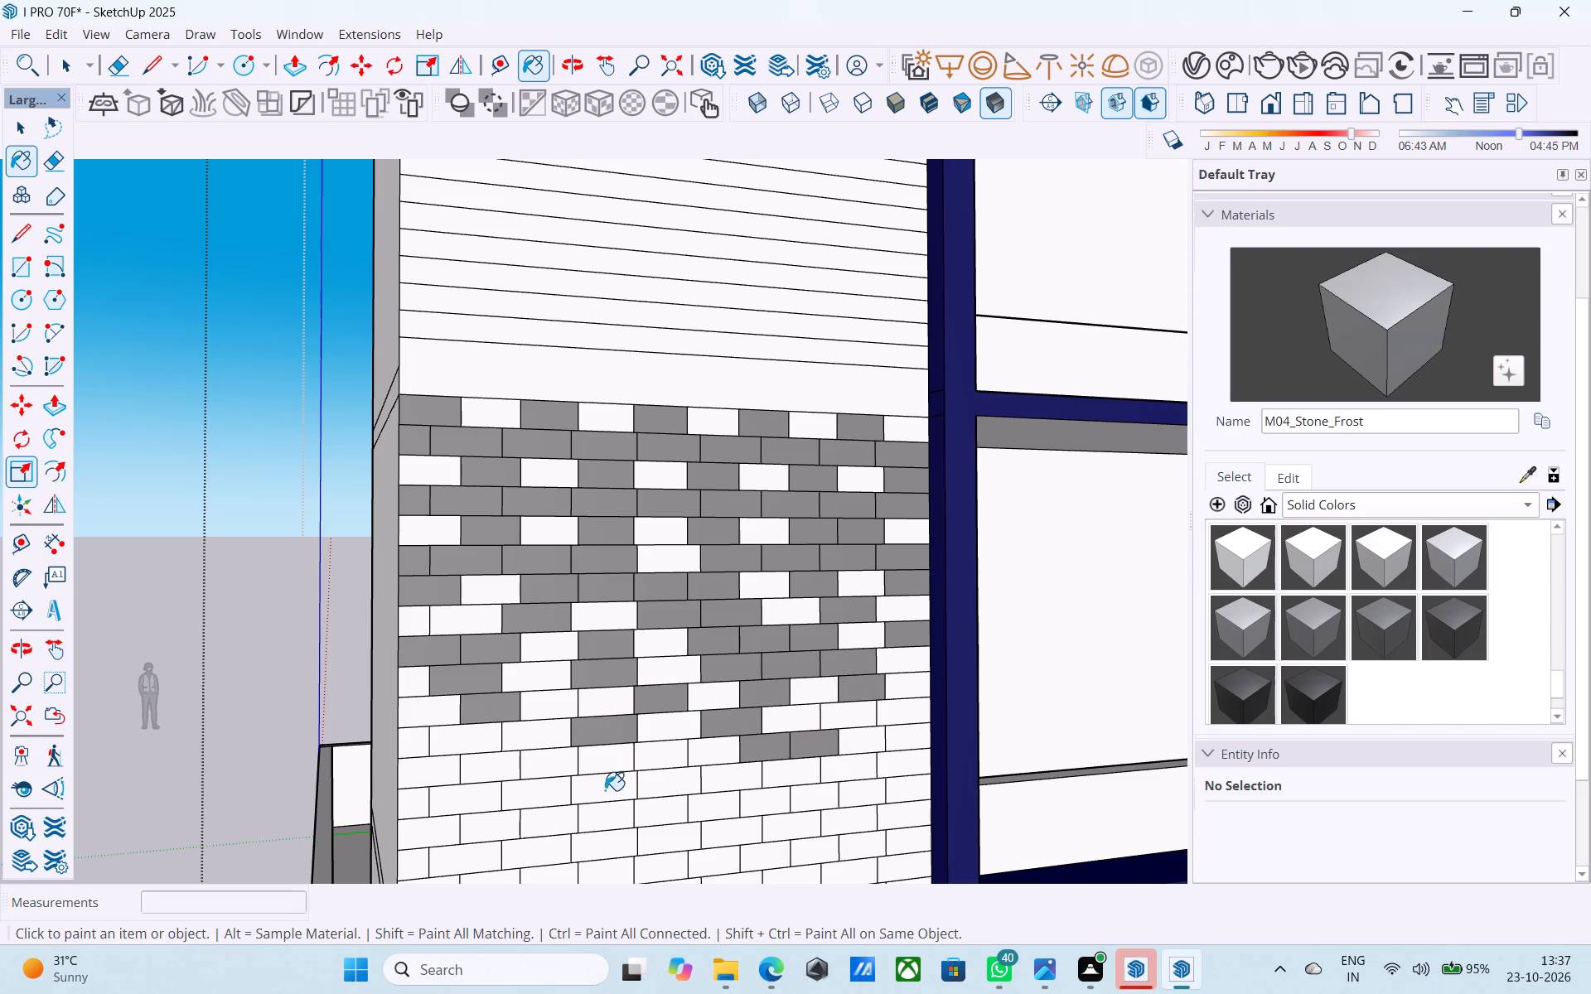
{"action": "left_click", "coordinate": [604, 790]}
{"action": "left_click", "coordinate": [553, 789]}
{"action": "left_click", "coordinate": [478, 745]}
{"action": "left_click", "coordinate": [453, 787]}
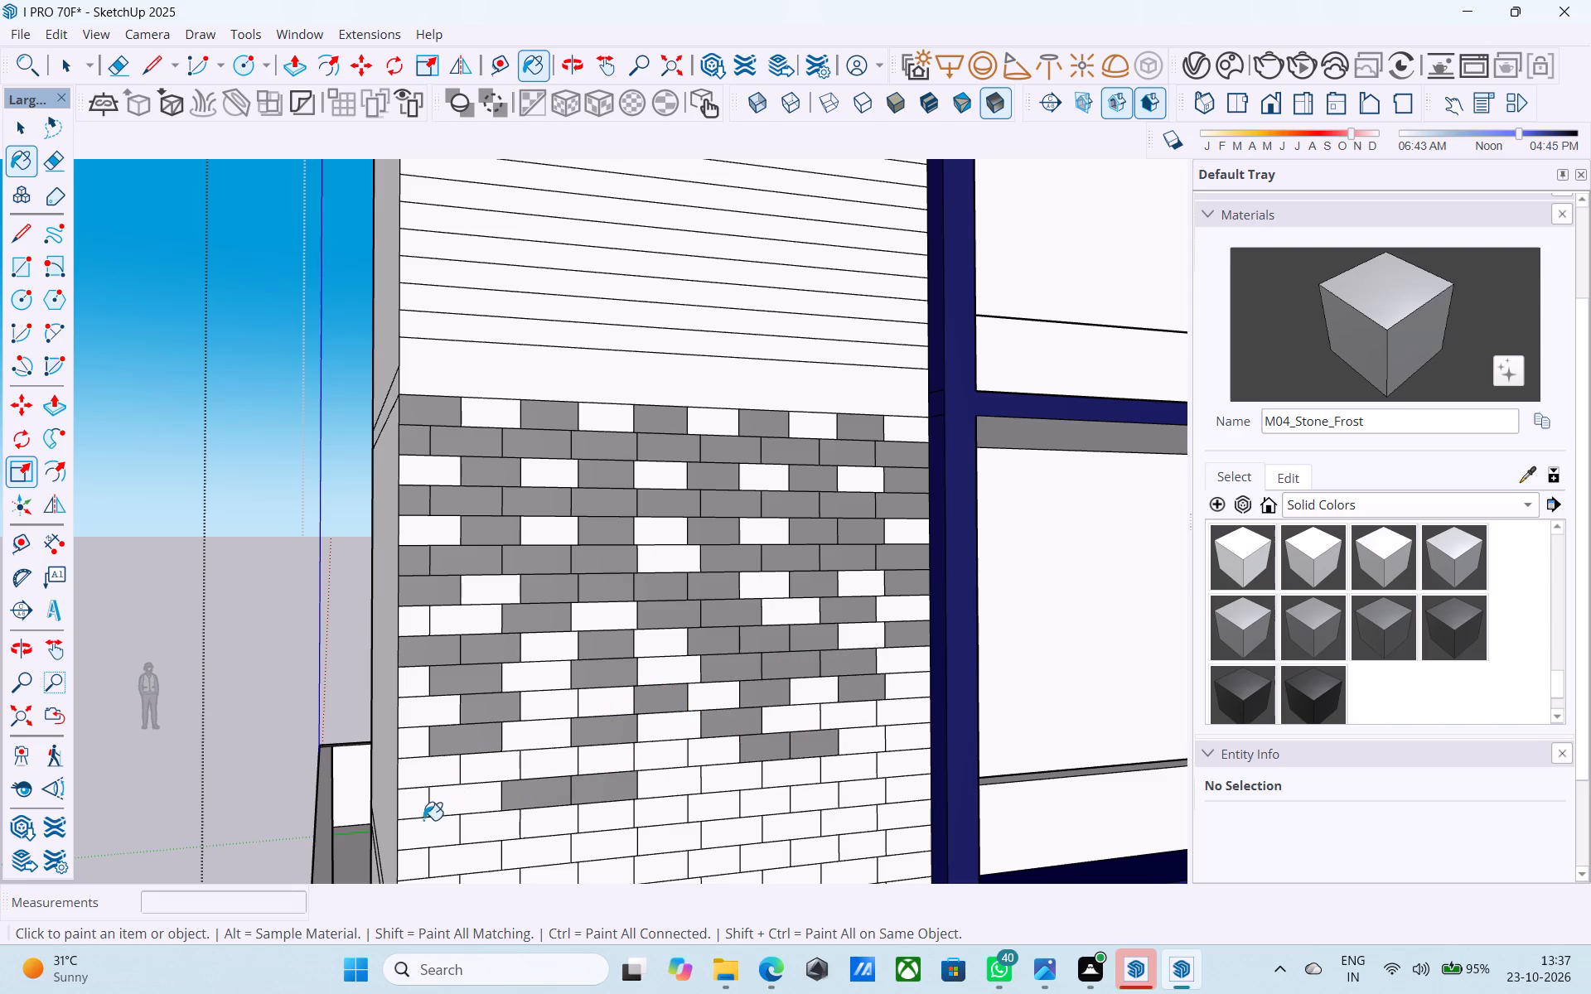
{"action": "left_click", "coordinate": [414, 808]}
{"action": "left_click", "coordinate": [537, 770]}
{"action": "left_click", "coordinate": [491, 770]}
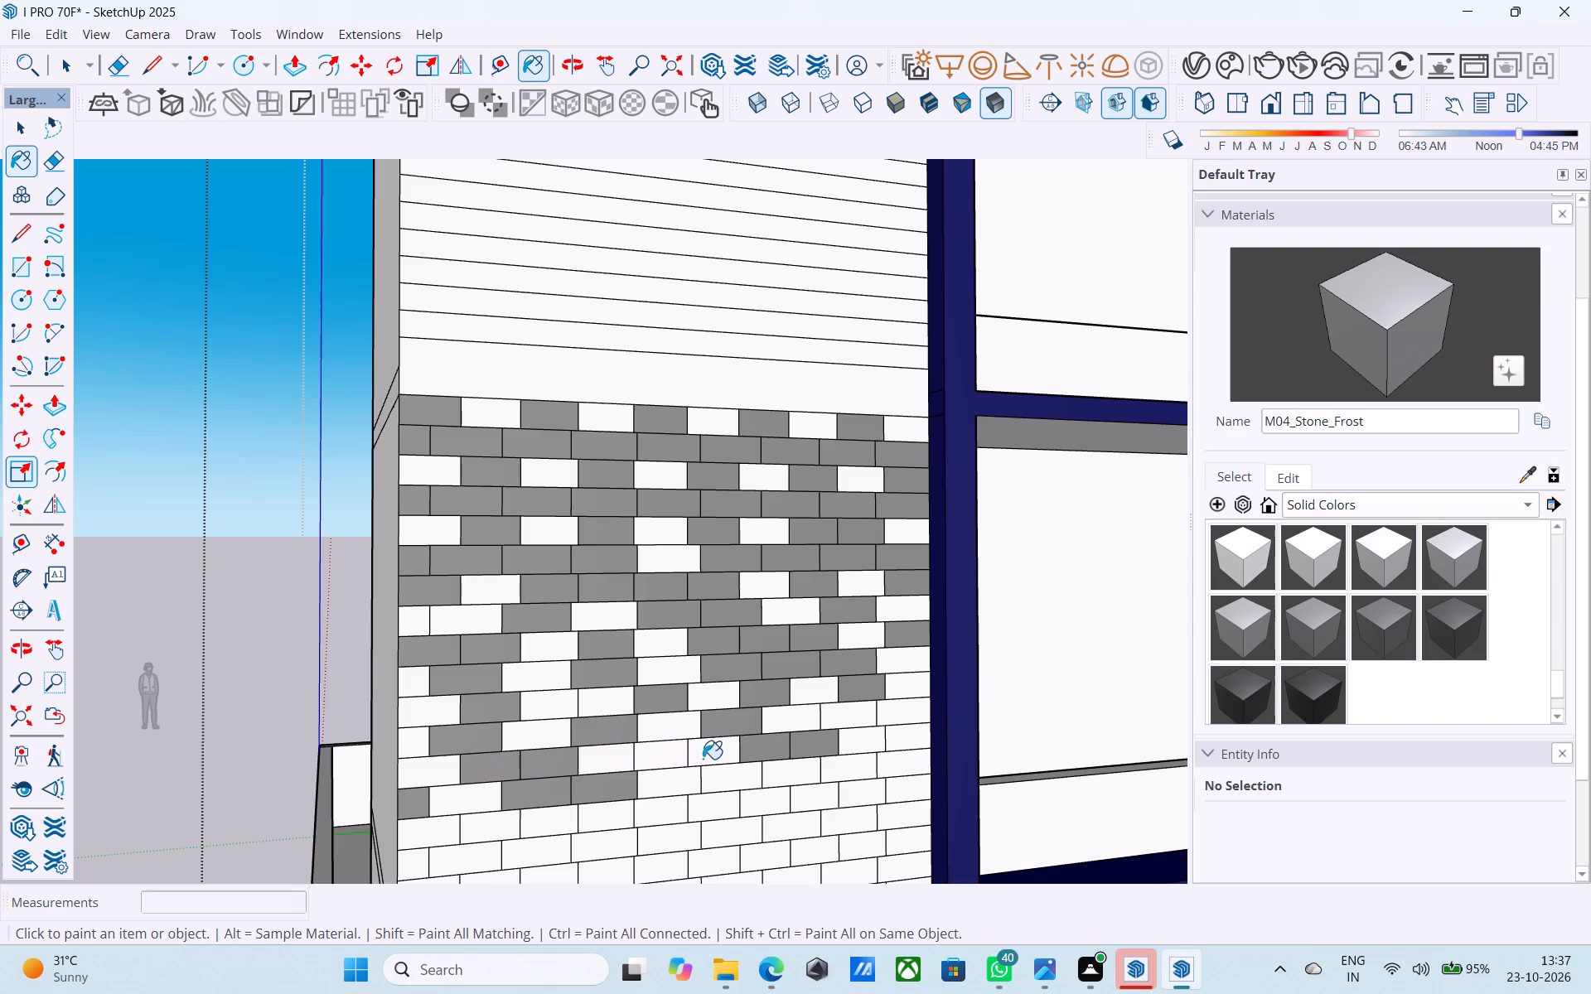
Paint scattered bricks in the twelfth to fifteenth courses with M04_Stone_Frost, on the half toward the blue frame.
{"action": "left_click", "coordinate": [703, 759]}
{"action": "left_click", "coordinate": [769, 798]}
{"action": "left_click", "coordinate": [718, 781]}
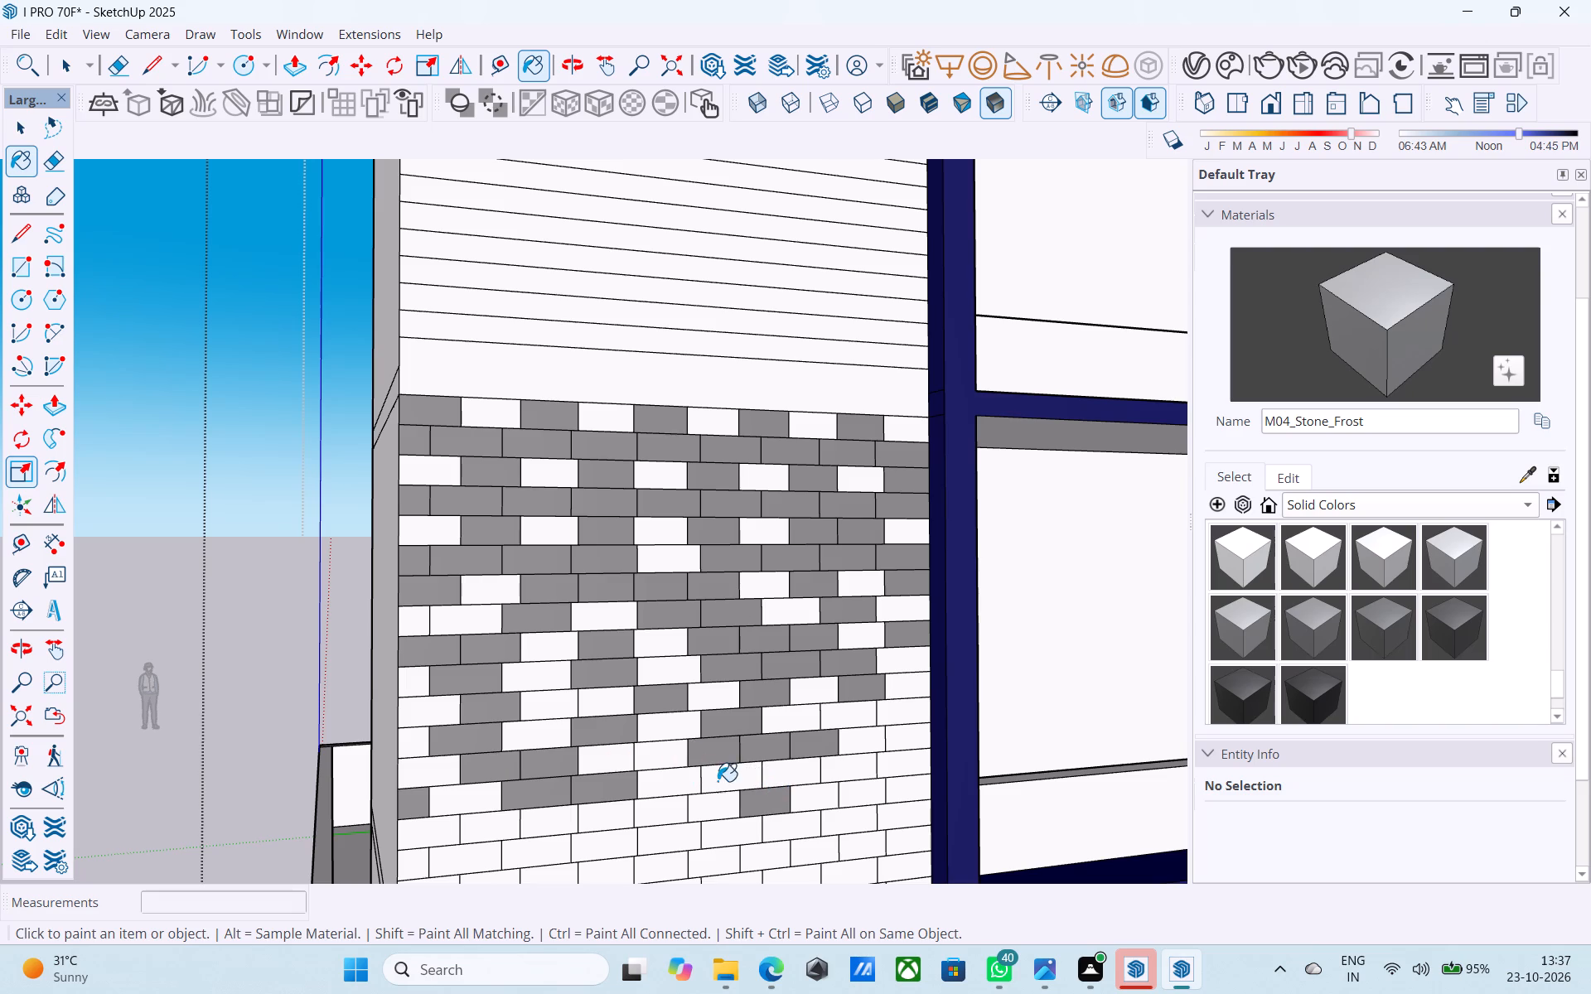
{"action": "scroll", "coordinate": [479, 675], "scroll_direction": "down", "scroll_amount": 6}
{"action": "scroll", "coordinate": [751, 698], "scroll_direction": "up", "scroll_amount": 5}
{"action": "left_click", "coordinate": [708, 699]}
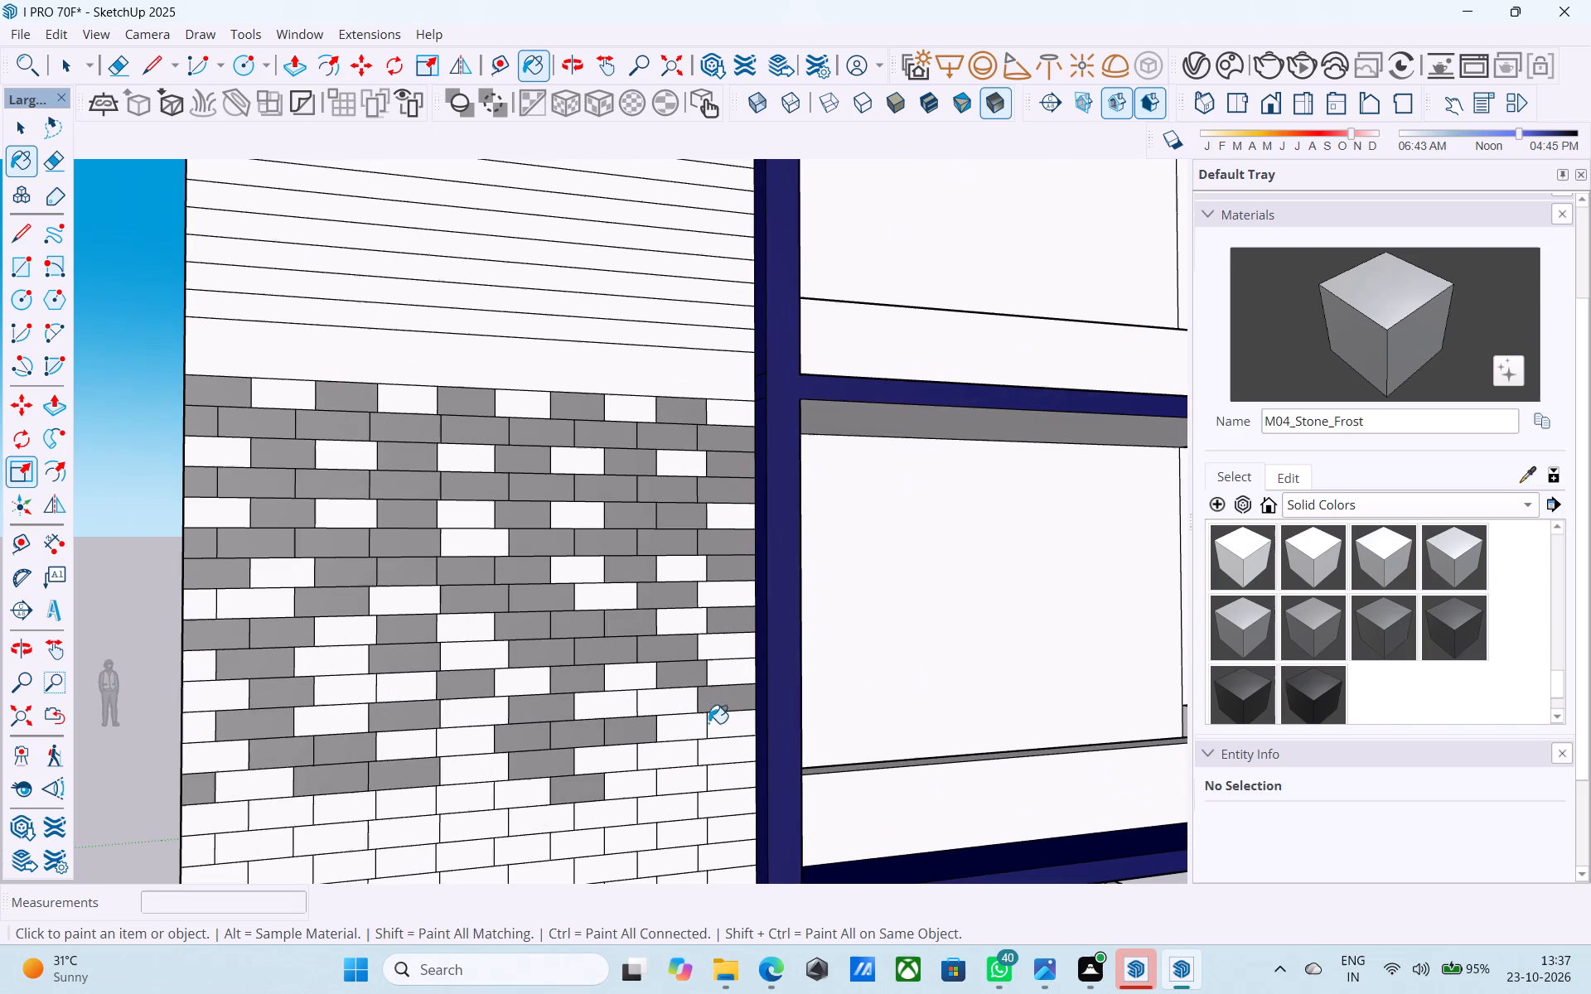
{"action": "left_click", "coordinate": [716, 748]}
{"action": "left_click", "coordinate": [656, 763]}
Paint scattered bricks across the fifteenth to seventeenth courses with M04_Stone_Frost, from the outer corner to the blue frame.
{"action": "scroll", "coordinate": [567, 663], "scroll_direction": "down", "scroll_amount": 7}
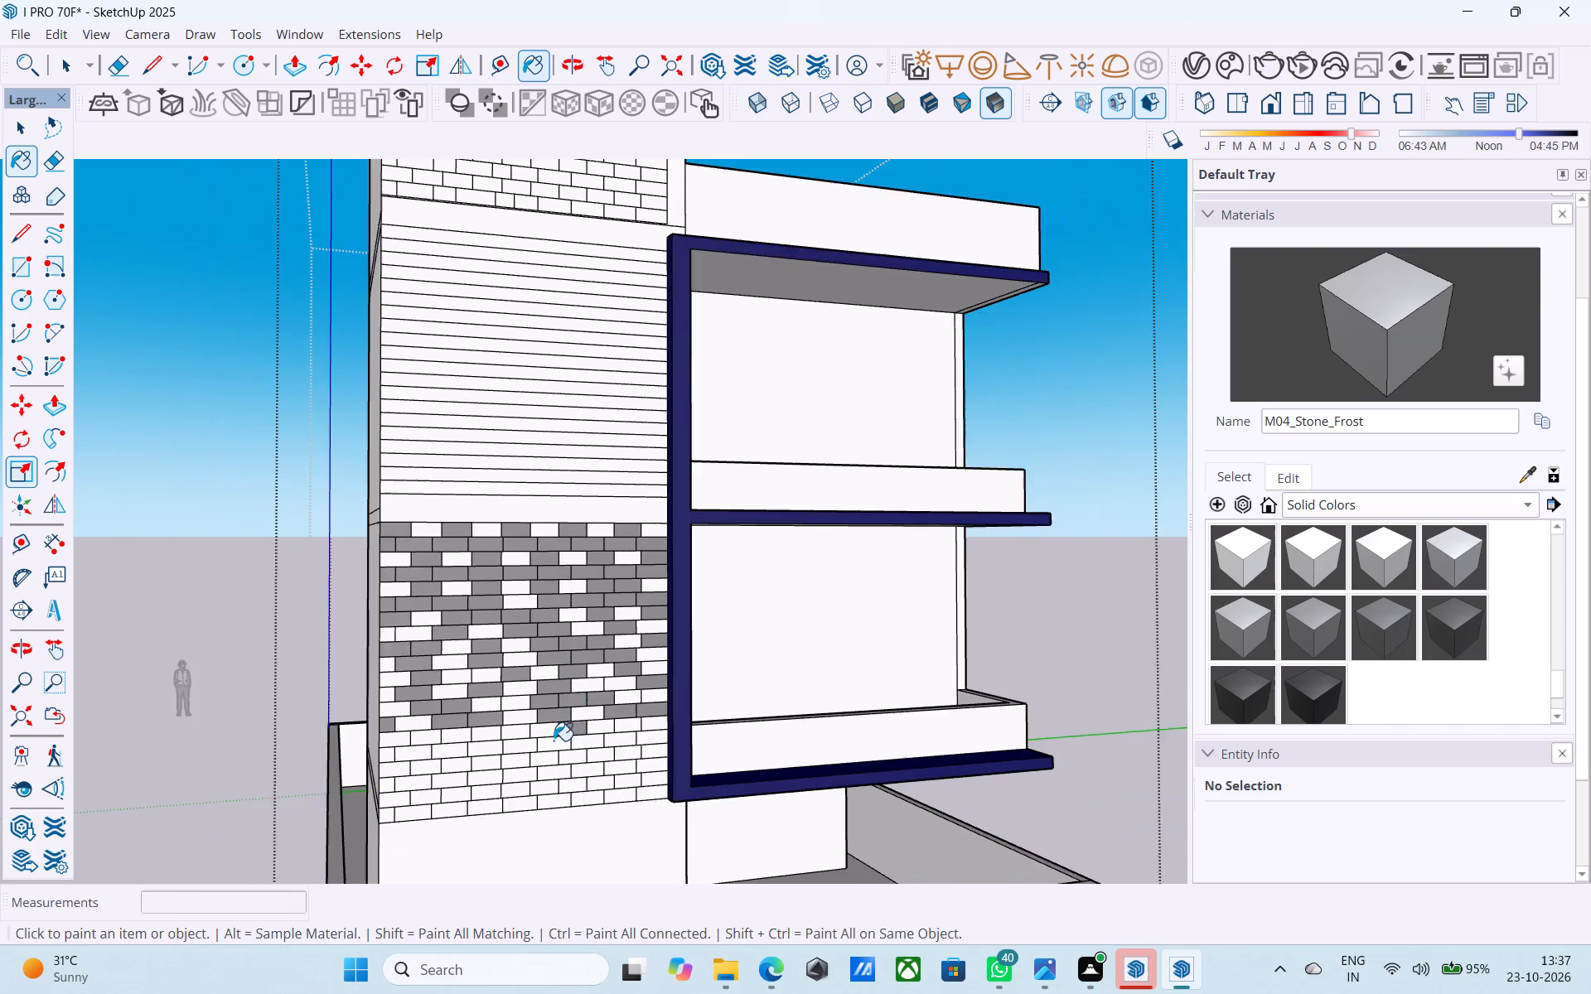
{"action": "scroll", "coordinate": [554, 741], "scroll_direction": "up", "scroll_amount": 6}
{"action": "left_click", "coordinate": [437, 731]}
{"action": "left_click", "coordinate": [326, 730]}
{"action": "left_click", "coordinate": [342, 766]}
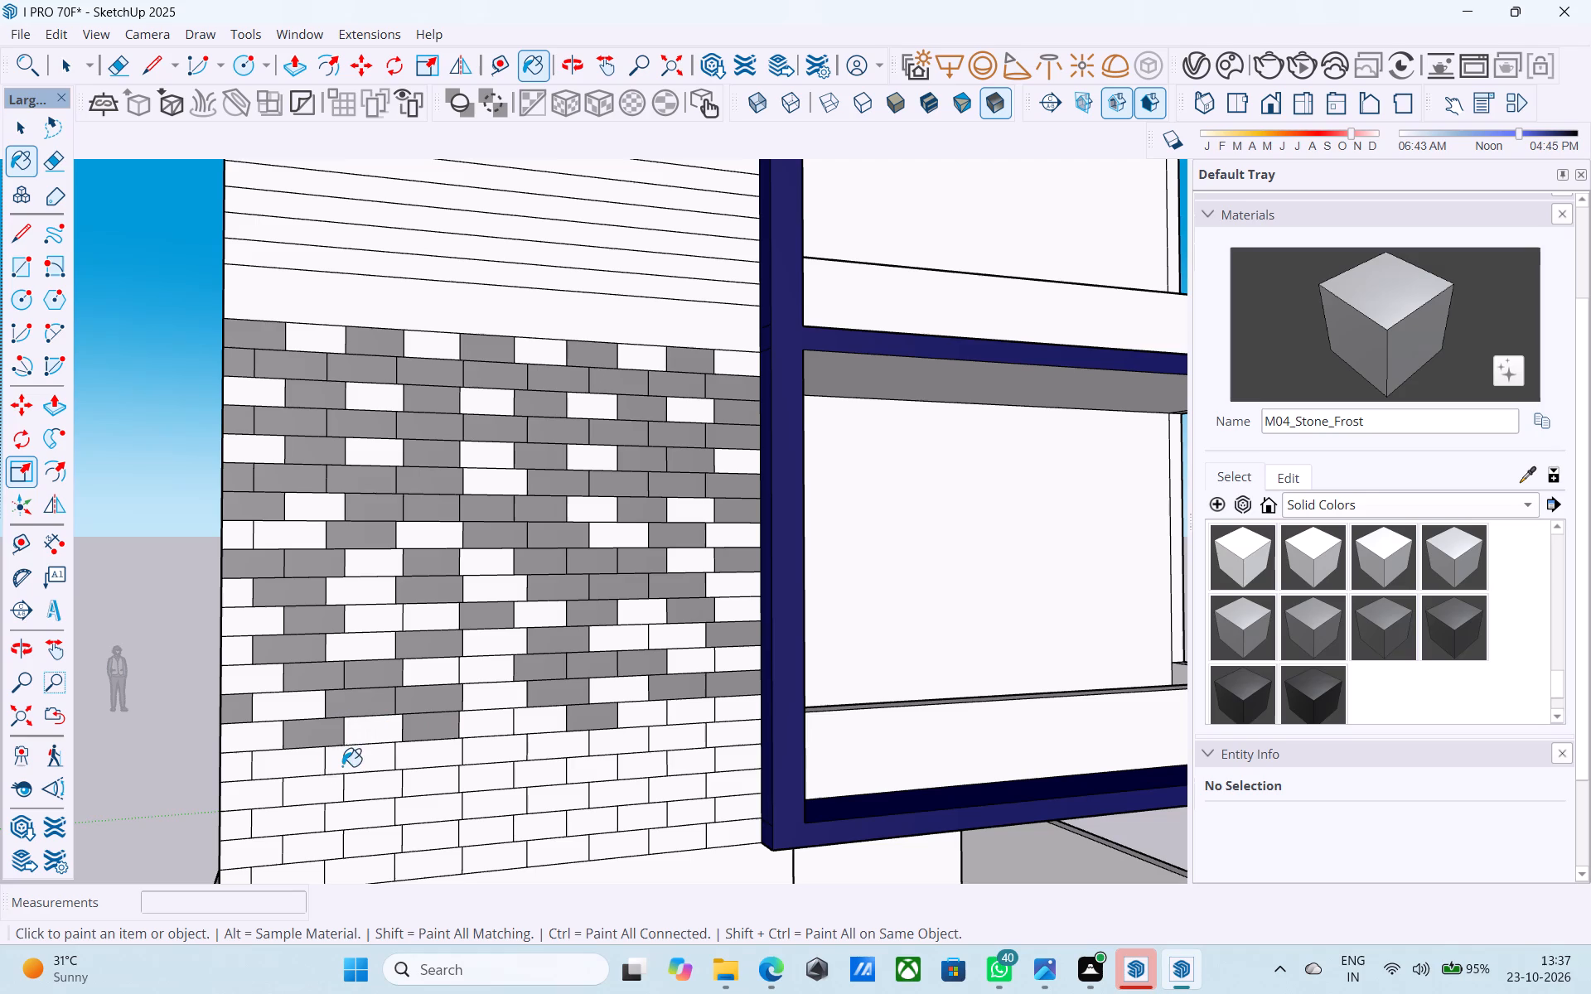
{"action": "left_click", "coordinate": [304, 793]}
{"action": "left_click", "coordinate": [253, 804]}
{"action": "left_click", "coordinate": [530, 750]}
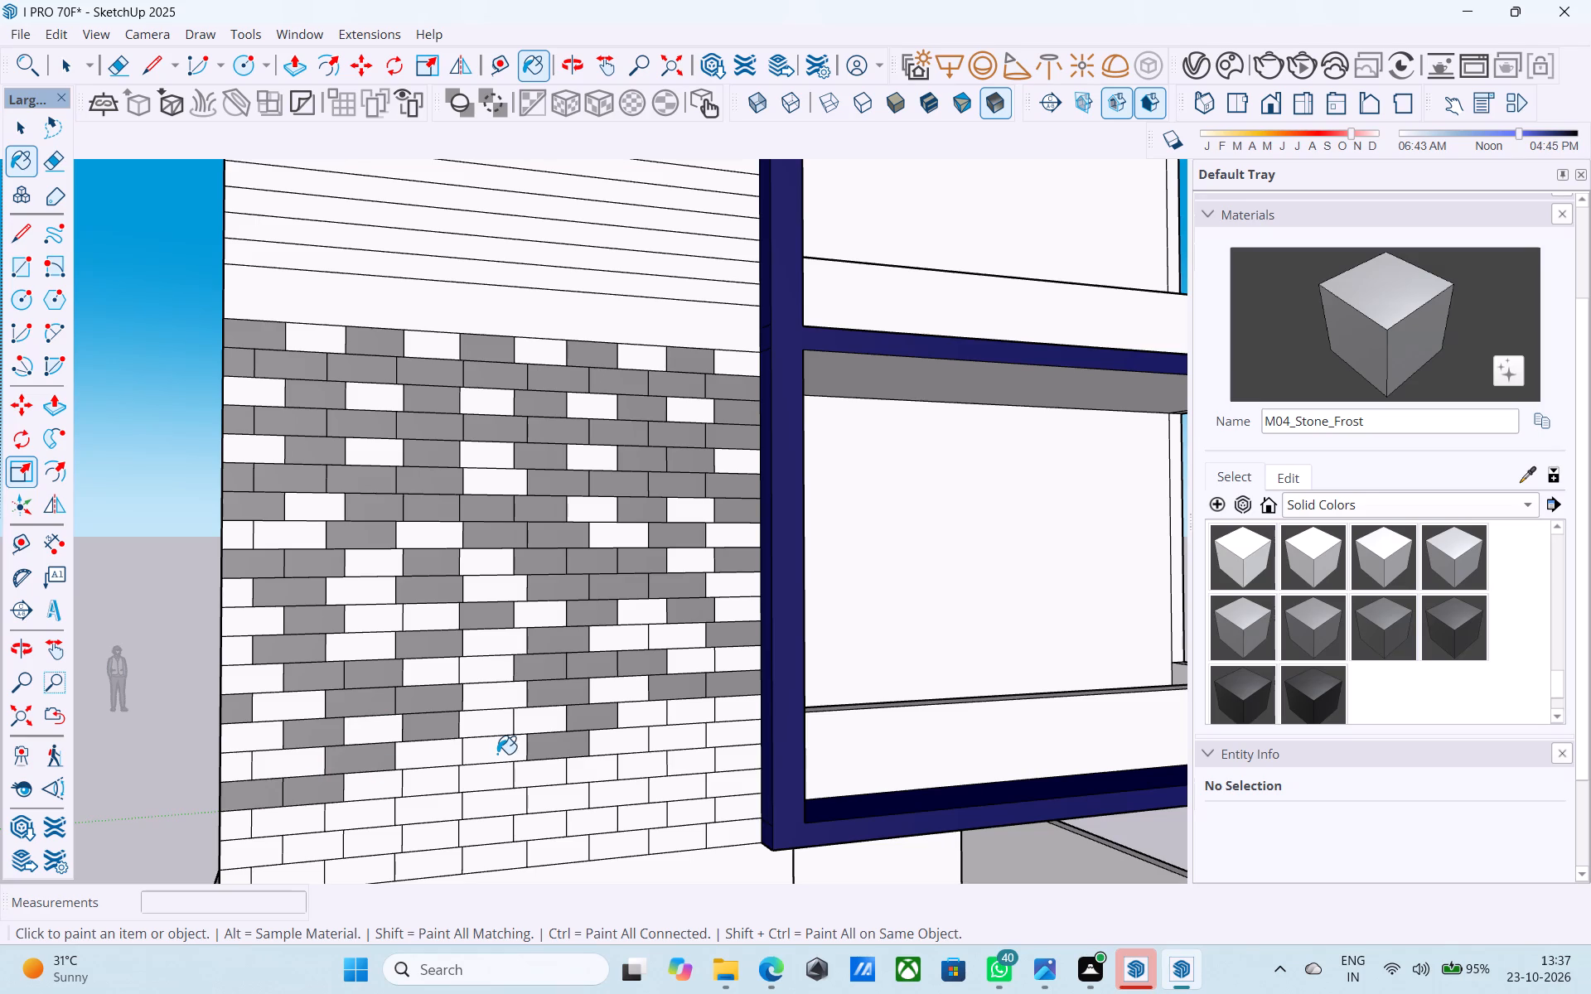
{"action": "left_click", "coordinate": [486, 781]}
{"action": "left_click", "coordinate": [629, 772]}
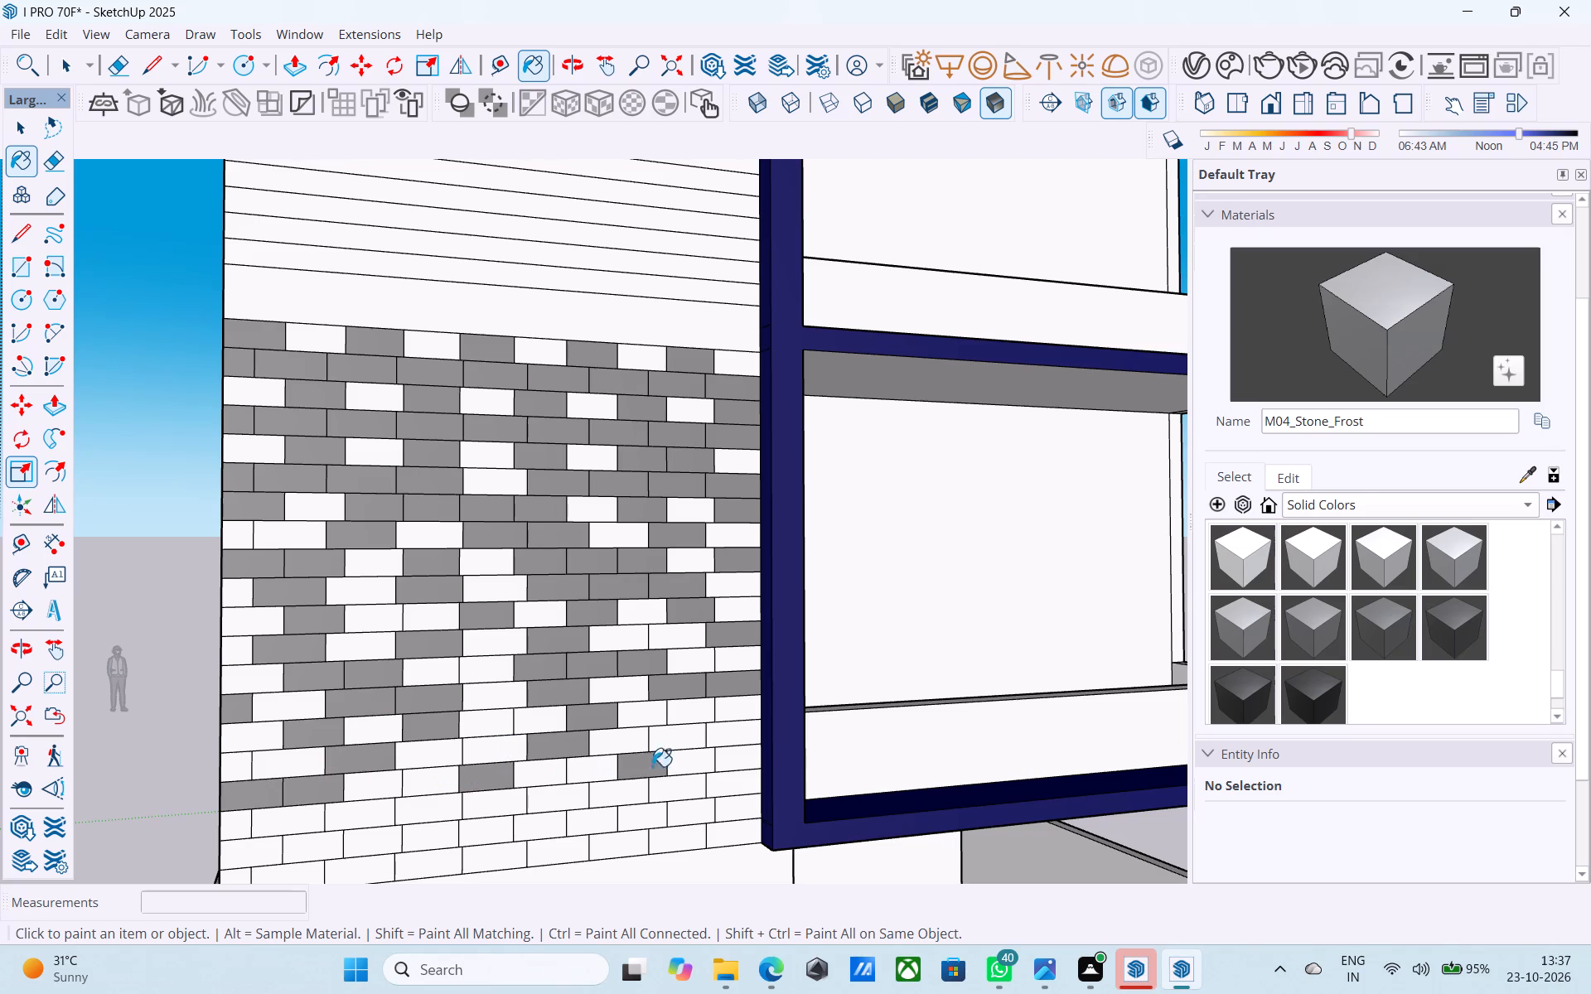
{"action": "left_click", "coordinate": [714, 741]}
{"action": "left_click", "coordinate": [700, 717]}
Paint four spaced bricks in the third course from the bottom of the wall with M04_Stone_Frost.
{"action": "scroll", "coordinate": [633, 567], "scroll_direction": "down", "scroll_amount": 5}
{"action": "scroll", "coordinate": [567, 640], "scroll_direction": "up", "scroll_amount": 5}
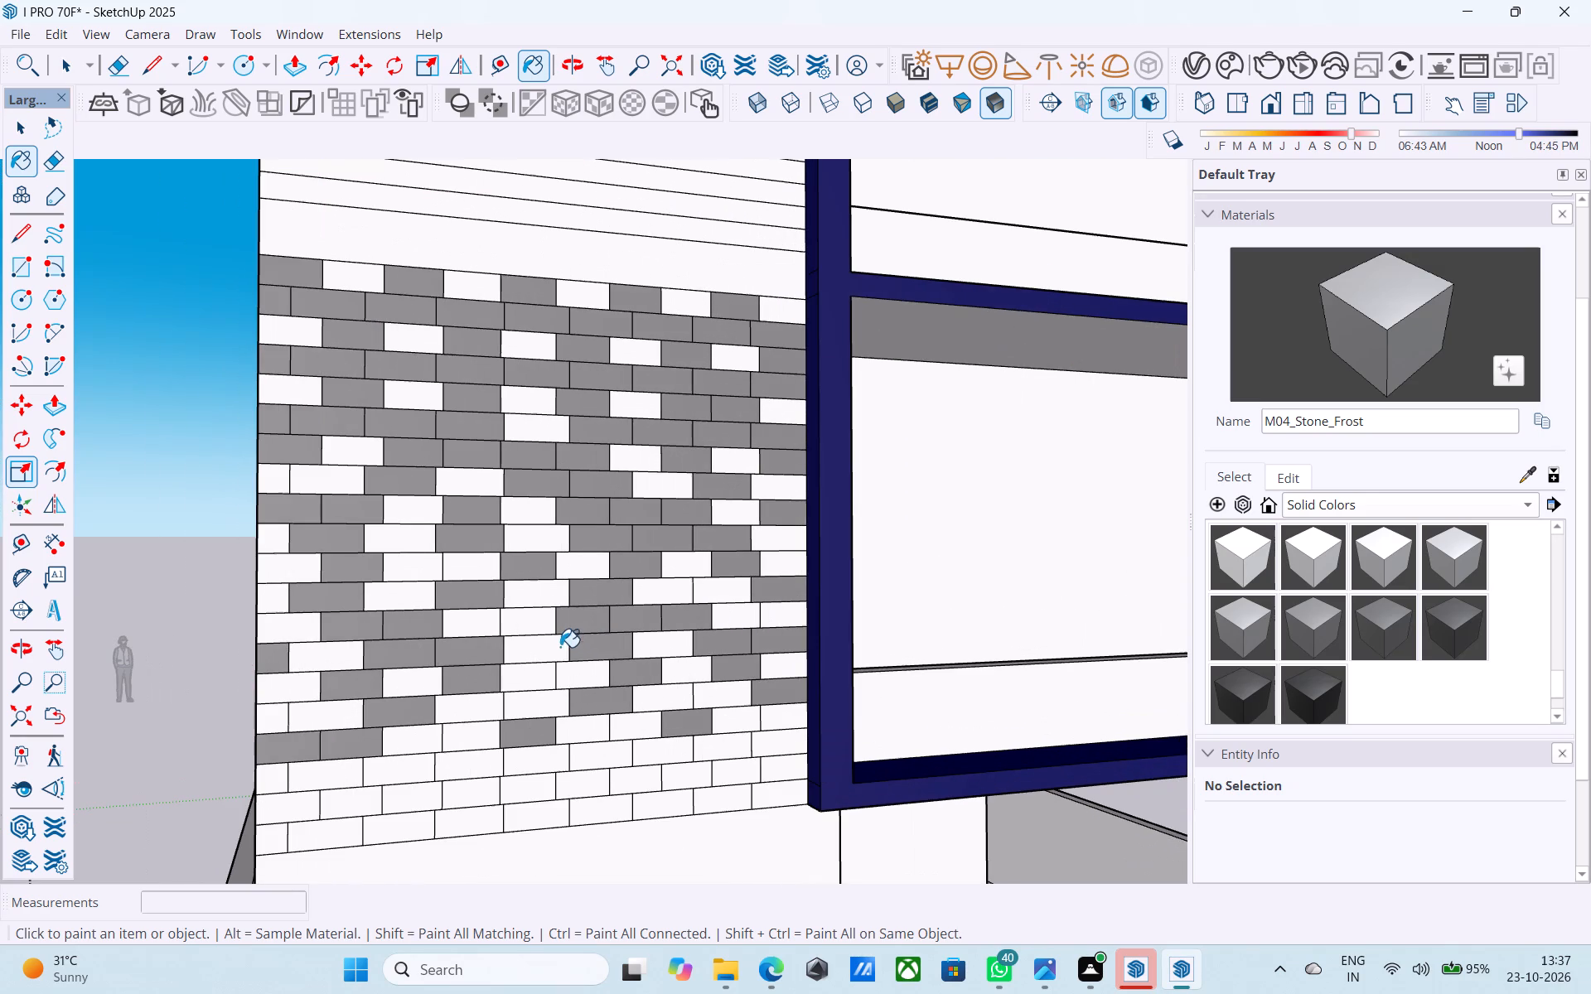
{"action": "scroll", "coordinate": [526, 536], "scroll_direction": "down", "scroll_amount": 4}
{"action": "scroll", "coordinate": [554, 663], "scroll_direction": "up", "scroll_amount": 4}
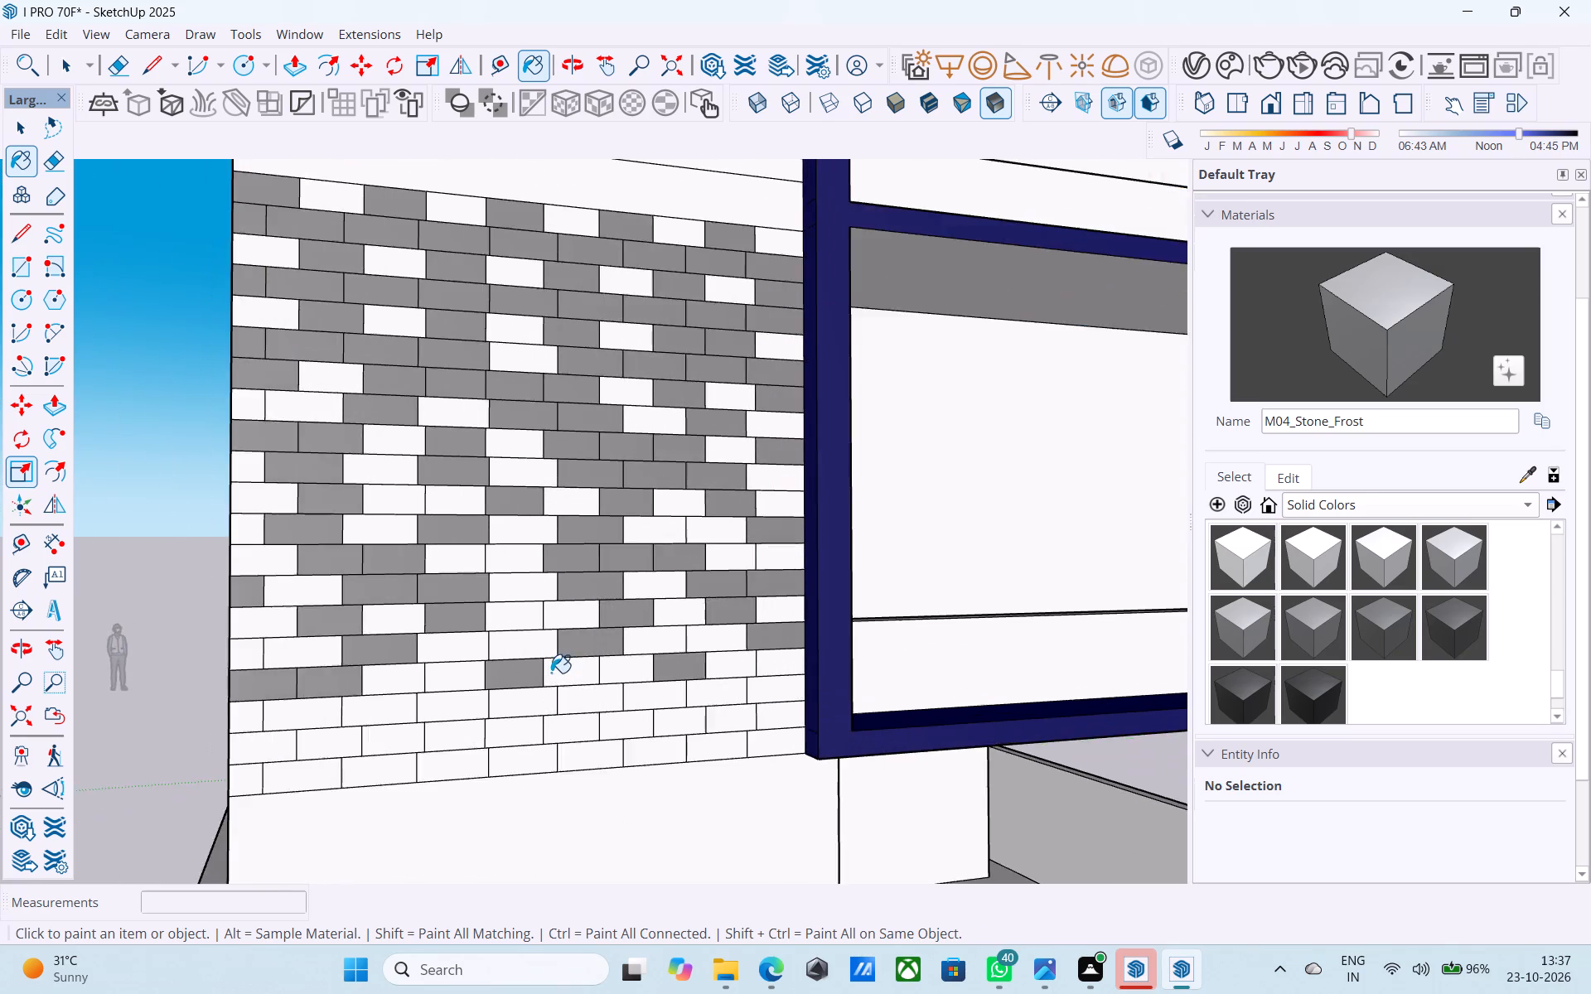
{"action": "scroll", "coordinate": [551, 673], "scroll_direction": "up", "scroll_amount": 3}
{"action": "scroll", "coordinate": [479, 639], "scroll_direction": "down", "scroll_amount": 7}
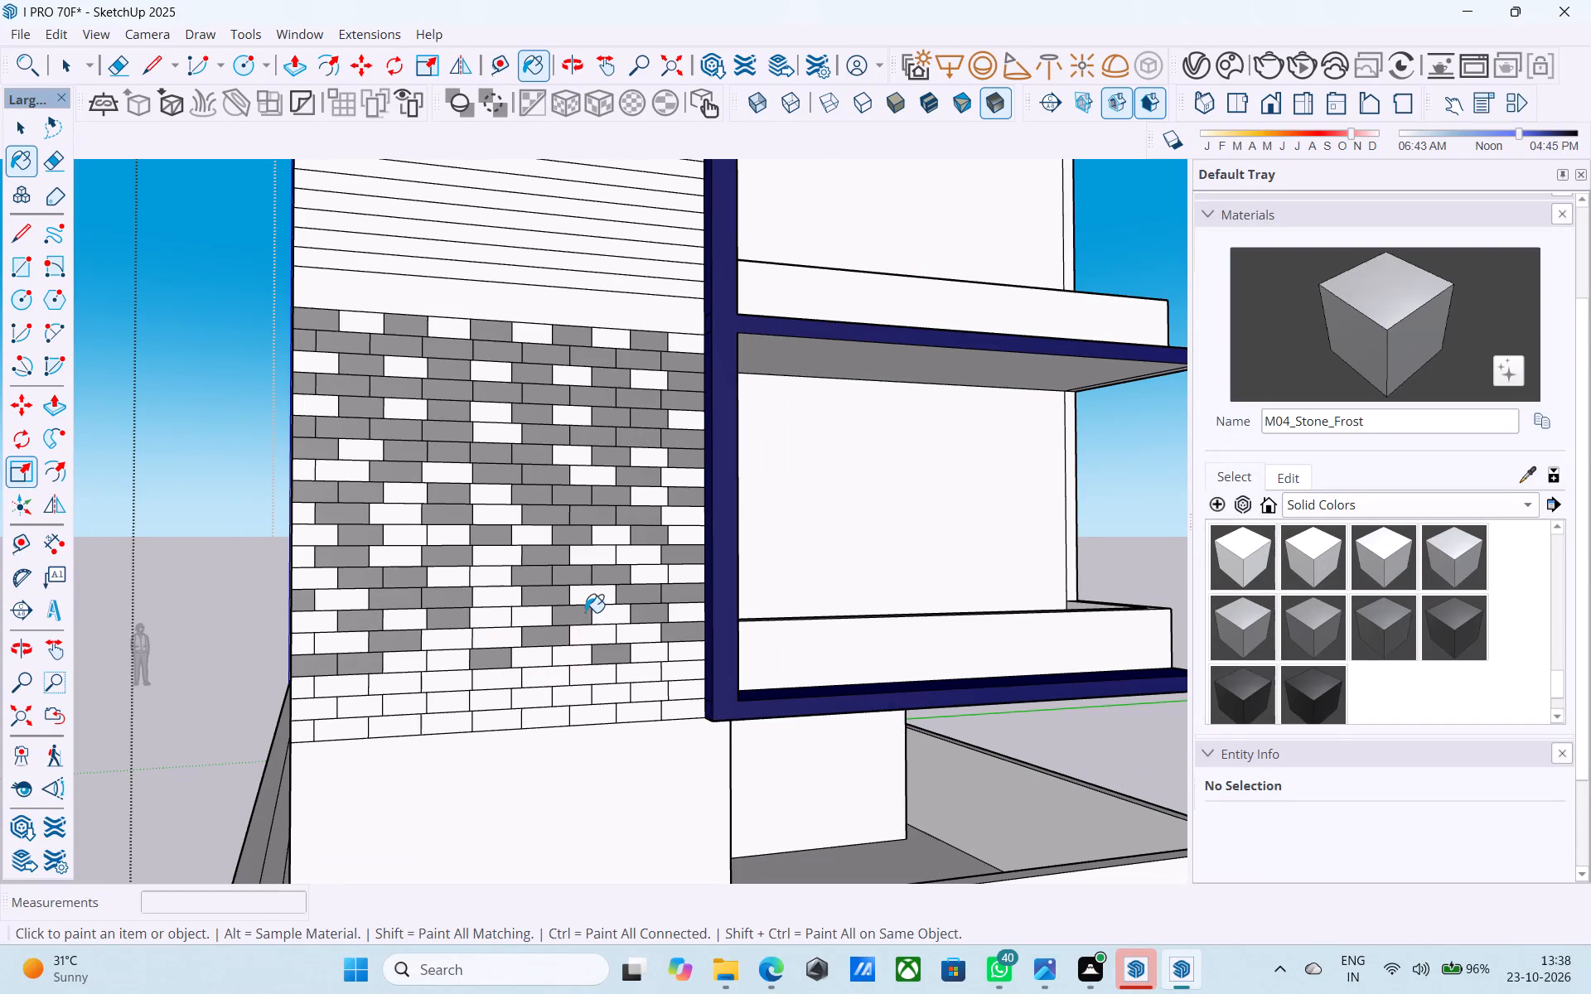
{"action": "scroll", "coordinate": [585, 612], "scroll_direction": "down", "scroll_amount": 3}
{"action": "middle_click_drag", "start_coordinate": [585, 610], "coordinate": [590, 586]}
{"action": "scroll", "coordinate": [431, 633], "scroll_direction": "up", "scroll_amount": 5}
{"action": "left_click", "coordinate": [399, 681]}
{"action": "left_click", "coordinate": [509, 682]}
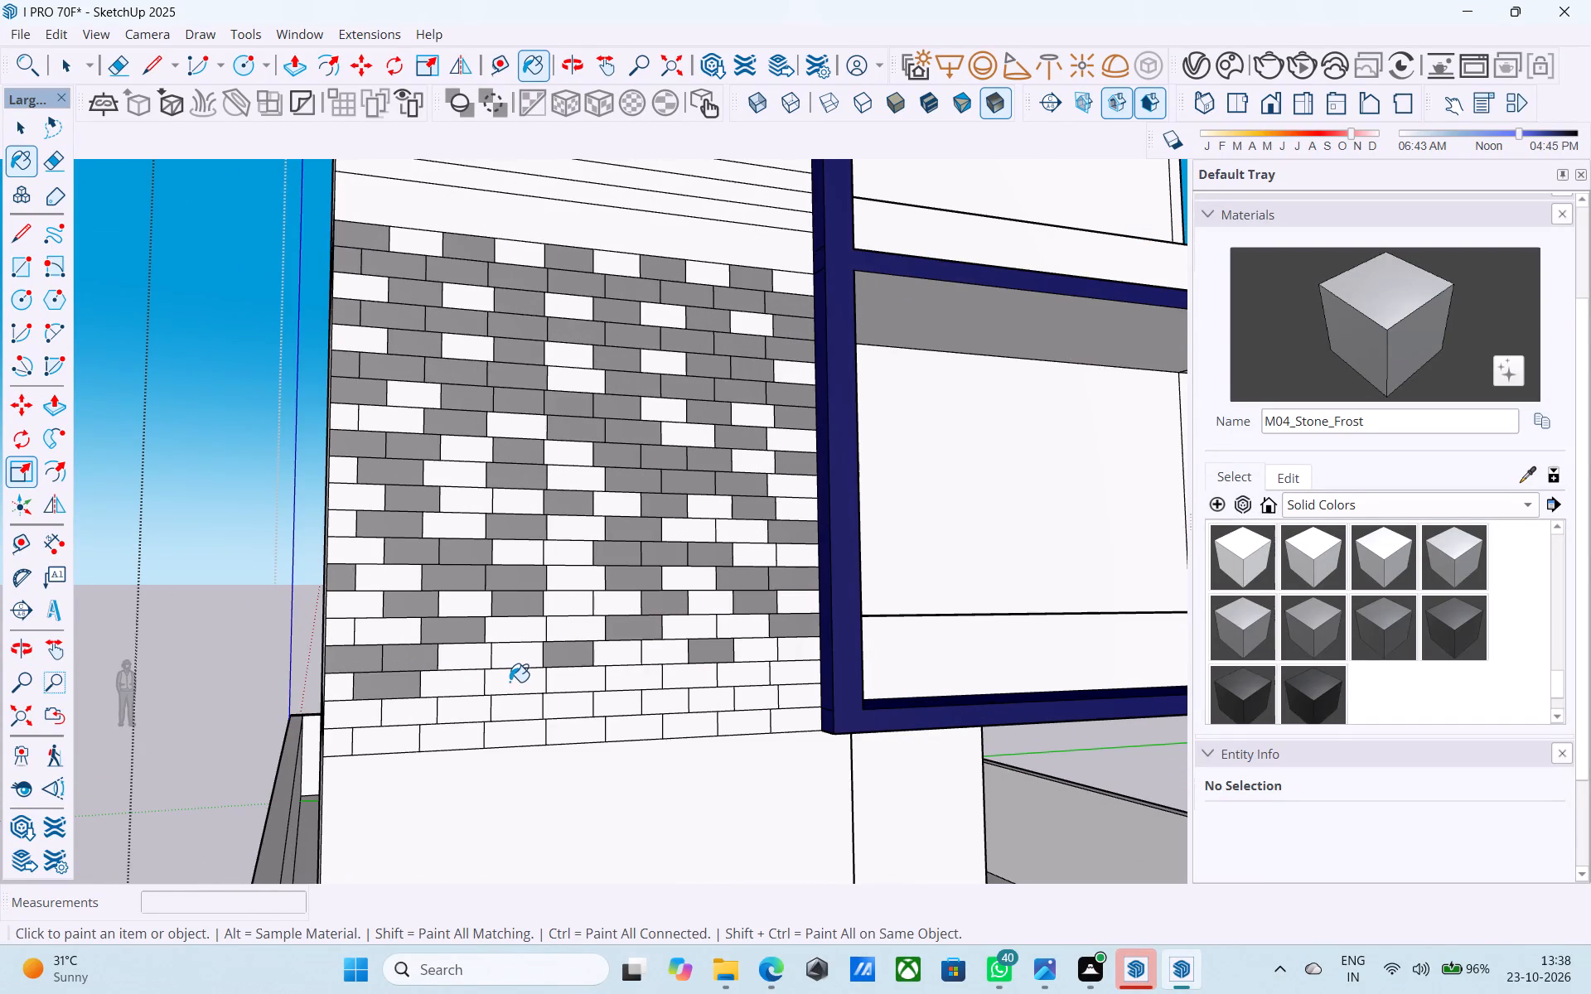
{"action": "left_click", "coordinate": [616, 682]}
{"action": "left_click", "coordinate": [723, 680]}
Paint spaced bricks along the second course from the bottom with M04_Stone_Frost, working from the blue frame to the outer corner.
{"action": "left_click", "coordinate": [770, 703]}
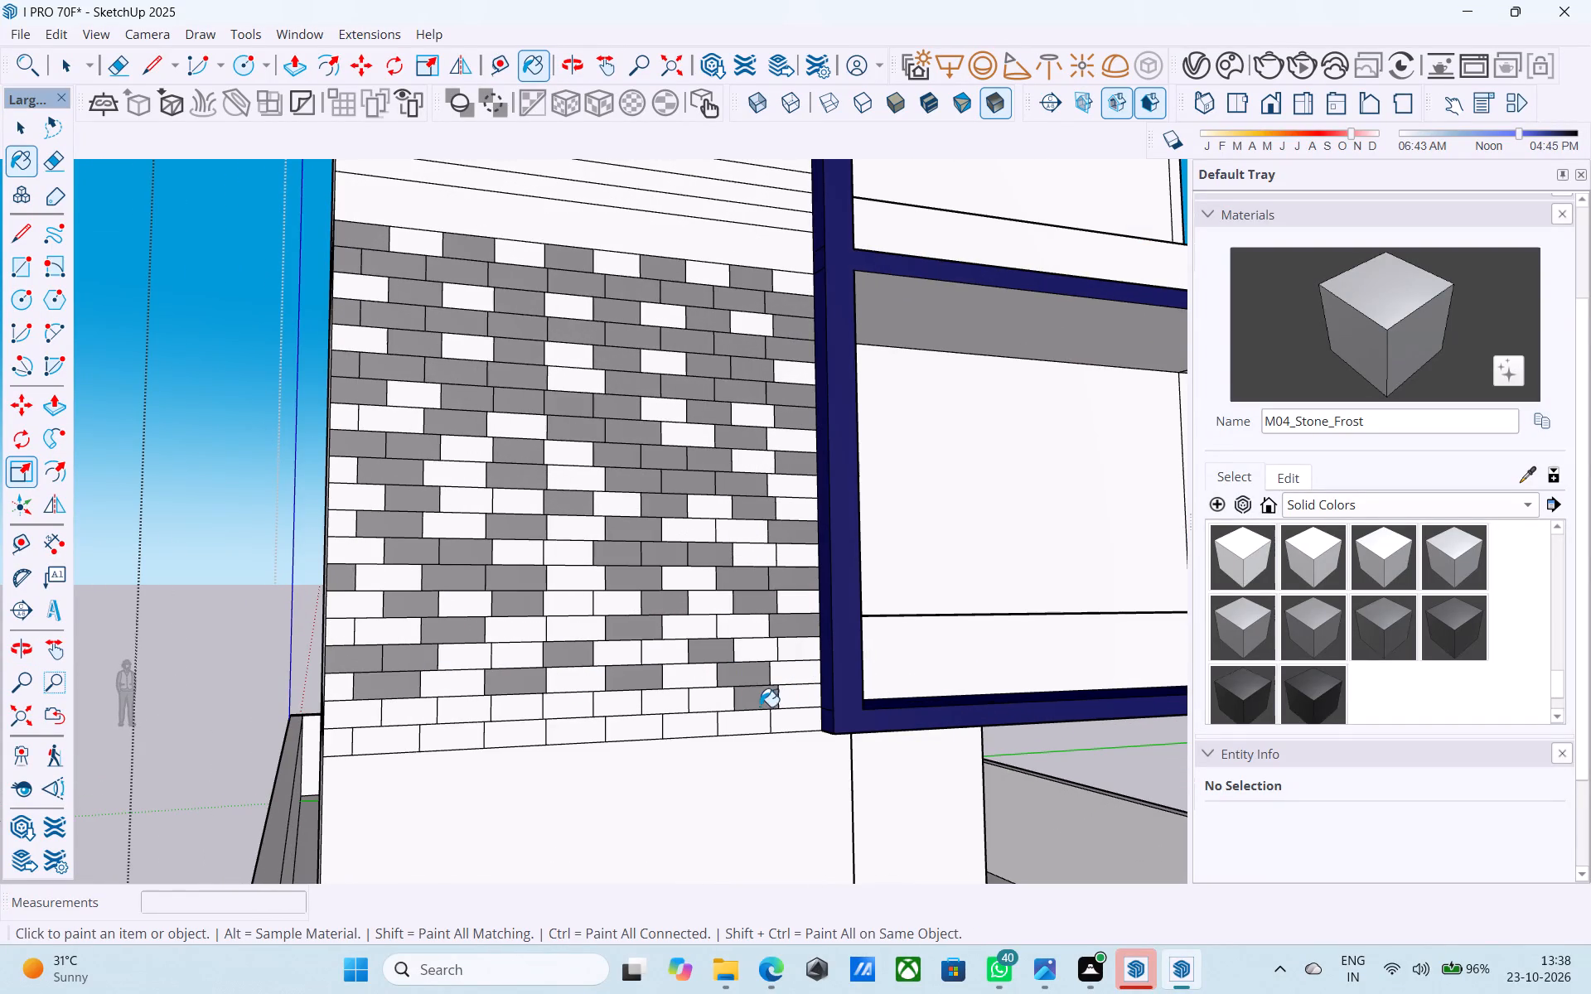
{"action": "left_click", "coordinate": [686, 707]}
{"action": "left_click", "coordinate": [592, 707]}
{"action": "left_click", "coordinate": [589, 707]}
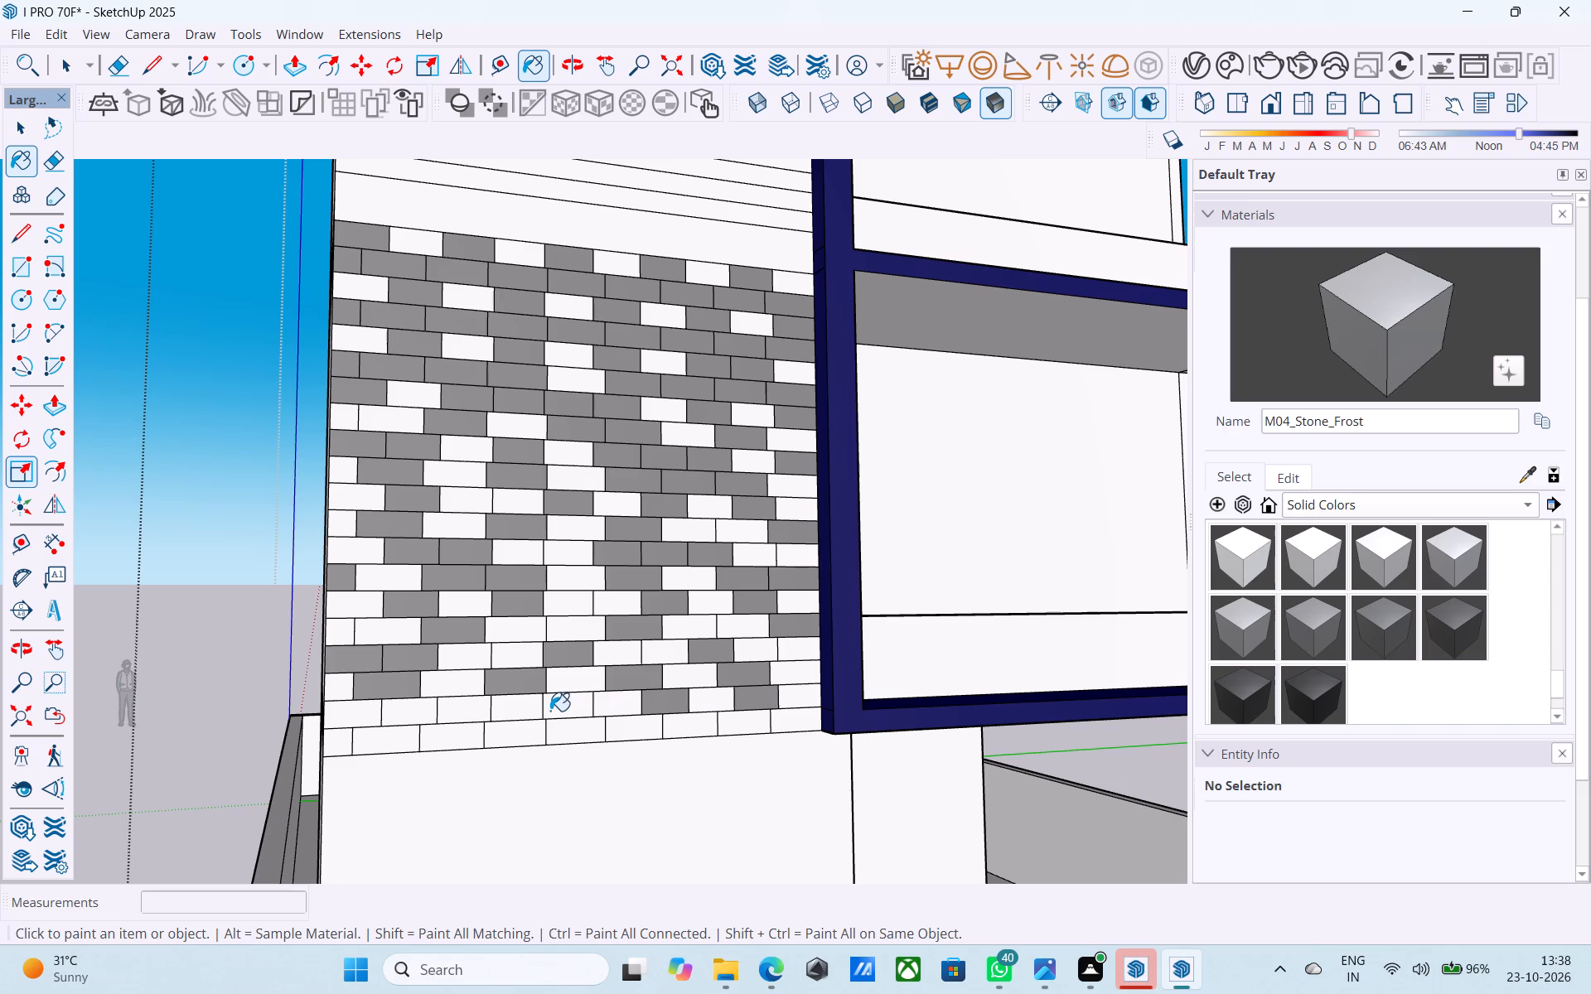
{"action": "left_click", "coordinate": [549, 711]}
{"action": "left_click", "coordinate": [473, 711]}
{"action": "left_click", "coordinate": [371, 714]}
Paint scattered bricks along the bottom course and one beside the blue frame with M04_Stone_Frost, keeping the frame blue.
{"action": "left_click", "coordinate": [384, 736]}
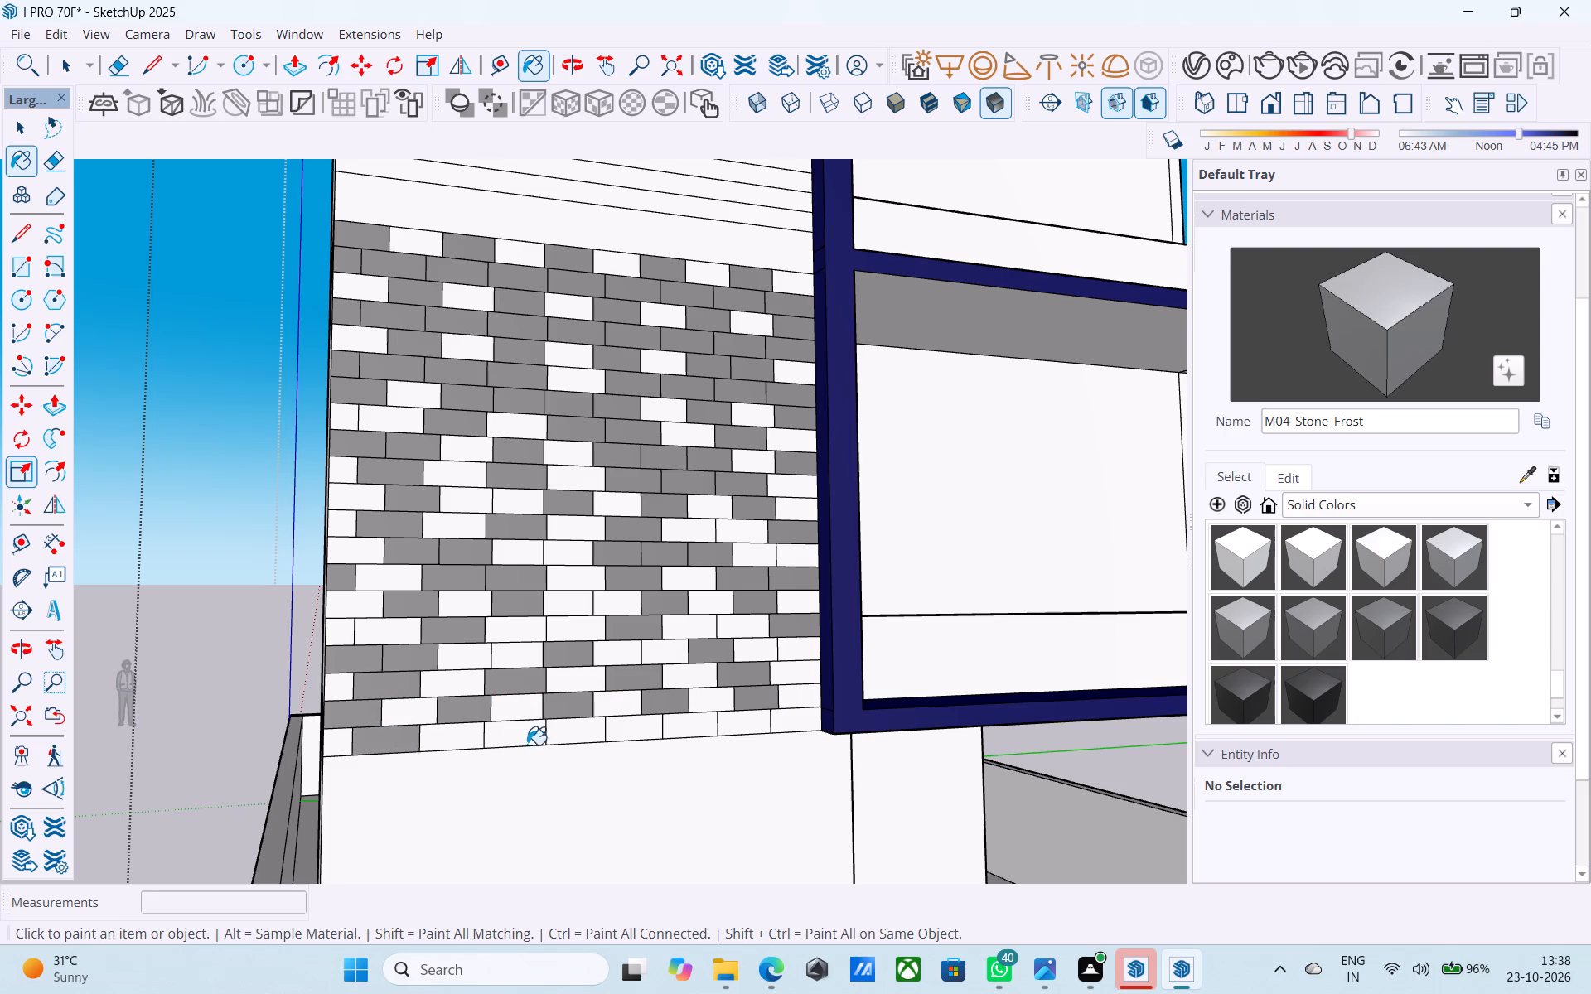
{"action": "left_click", "coordinate": [527, 744]}
{"action": "left_click", "coordinate": [636, 734]}
{"action": "left_click", "coordinate": [687, 731]}
{"action": "left_click", "coordinate": [840, 715]}
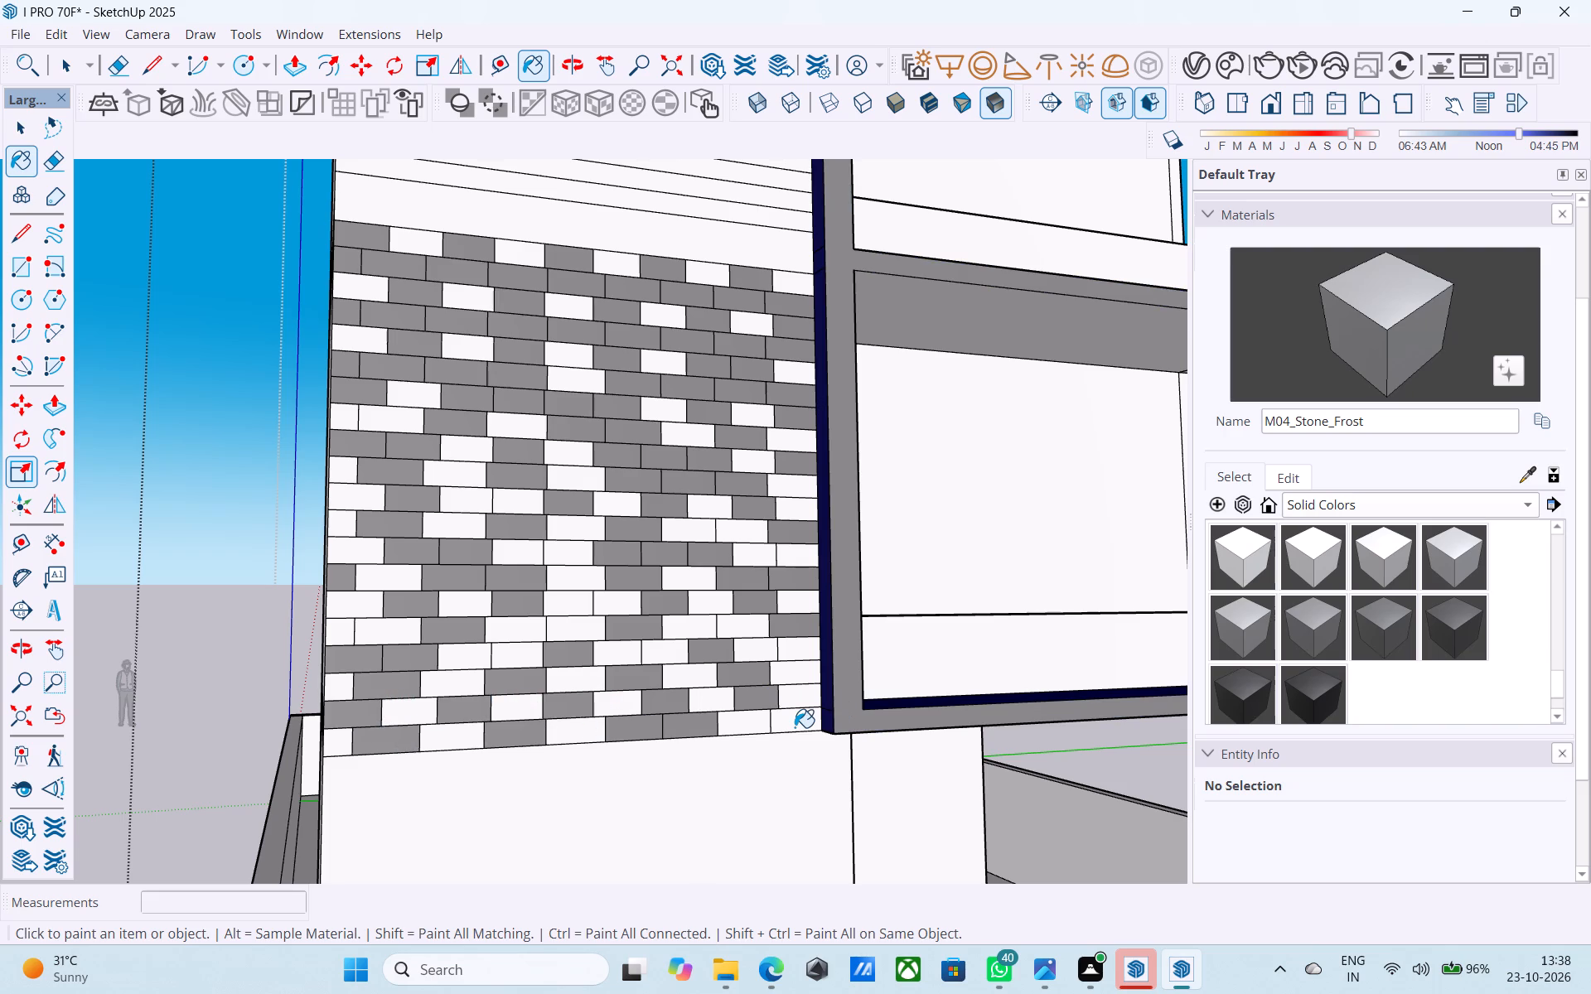
{"action": "key", "text": "ctrl+z"}
{"action": "left_click", "coordinate": [795, 725]}
{"action": "left_click", "coordinate": [807, 653]}
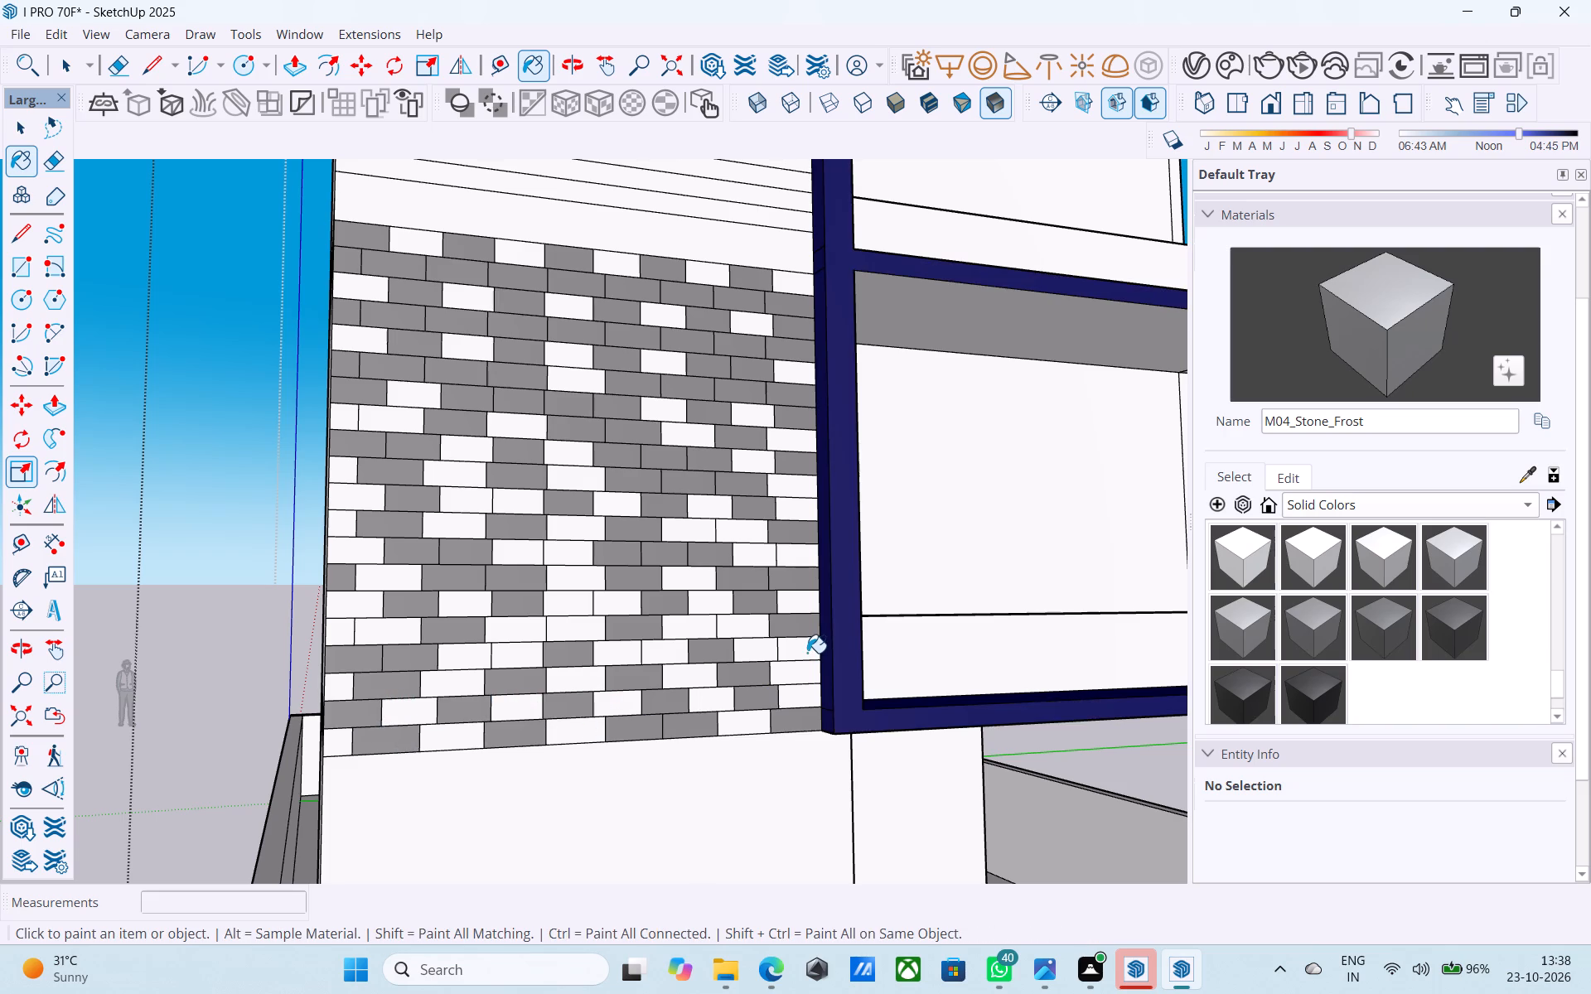
Touch up leftover white bricks in the middle of the lower wall and beside its outer corner with M04_Stone_Frost.
{"action": "scroll", "coordinate": [757, 668], "scroll_direction": "down", "scroll_amount": 3}
{"action": "middle_click_drag", "start_coordinate": [753, 669], "coordinate": [746, 762]}
{"action": "scroll", "coordinate": [641, 620], "scroll_direction": "up", "scroll_amount": 3}
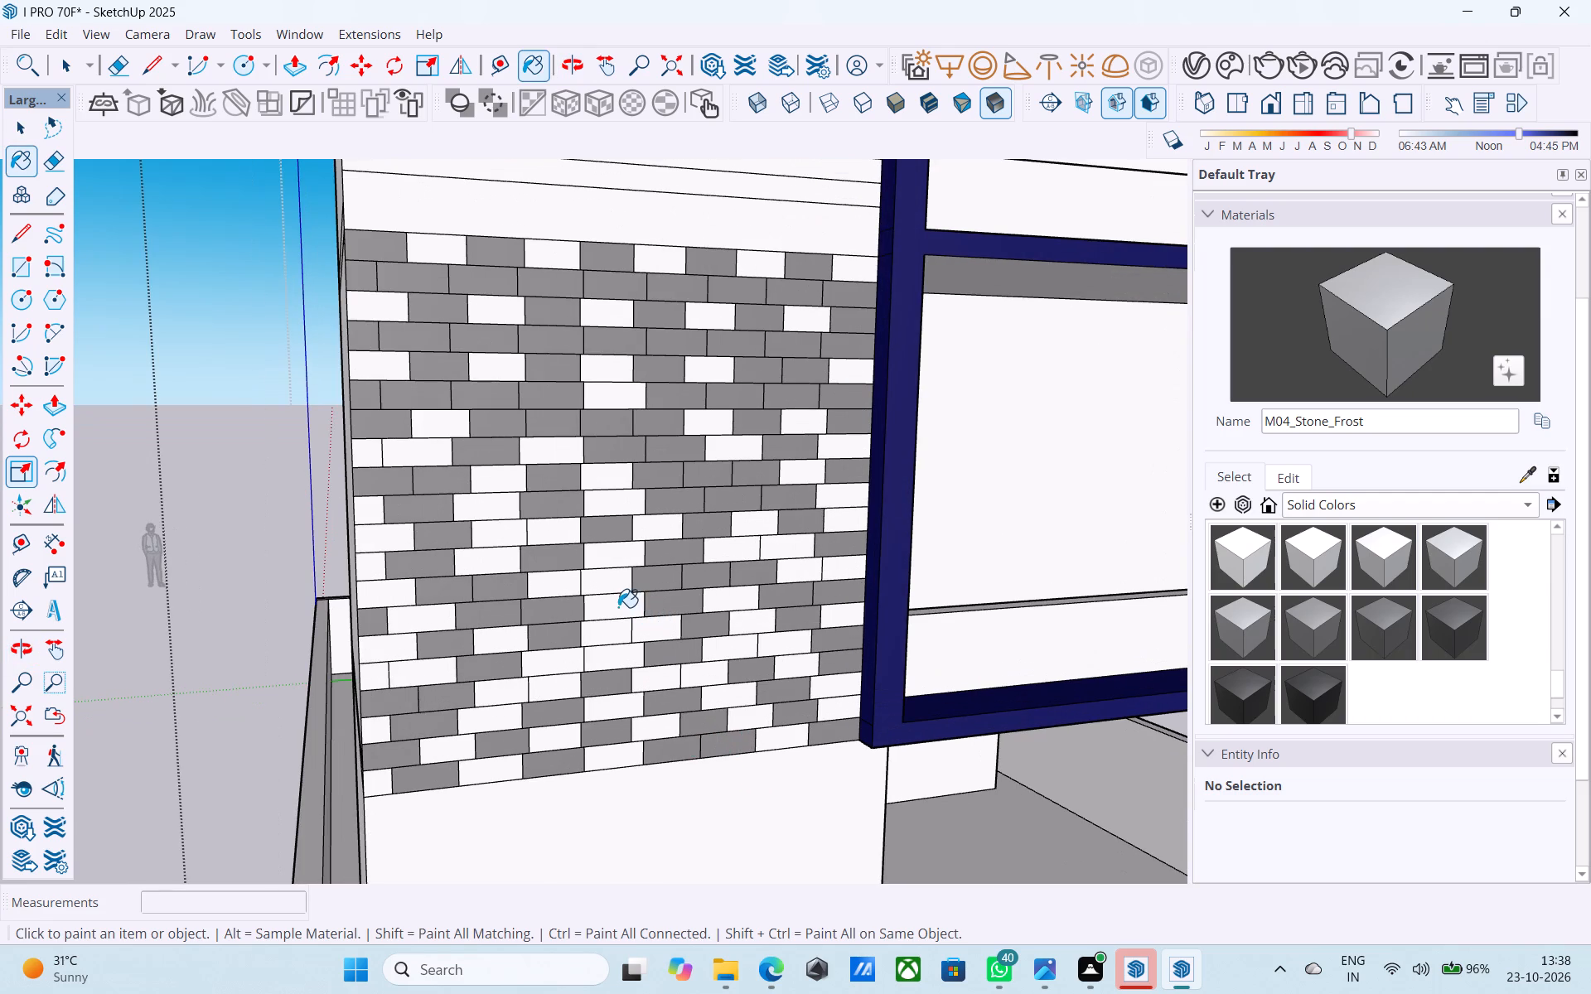
{"action": "left_click", "coordinate": [612, 584]}
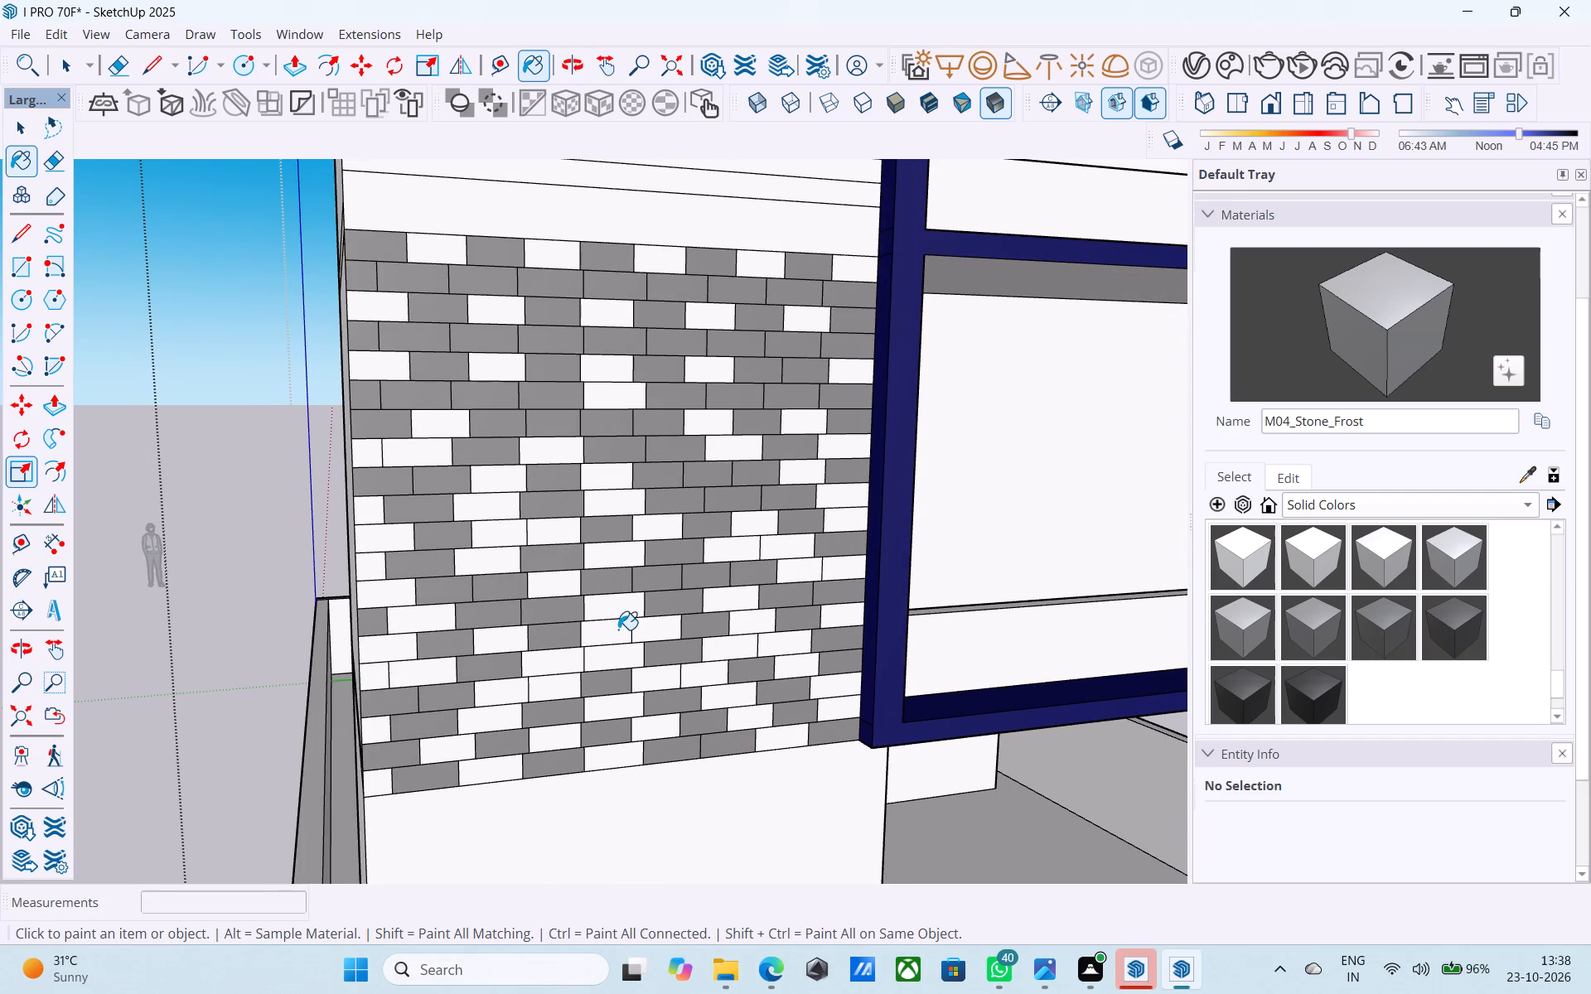
{"action": "left_click", "coordinate": [618, 629]}
{"action": "scroll", "coordinate": [595, 645], "scroll_direction": "down", "scroll_amount": 5}
{"action": "middle_click_drag", "start_coordinate": [588, 649], "coordinate": [573, 654]}
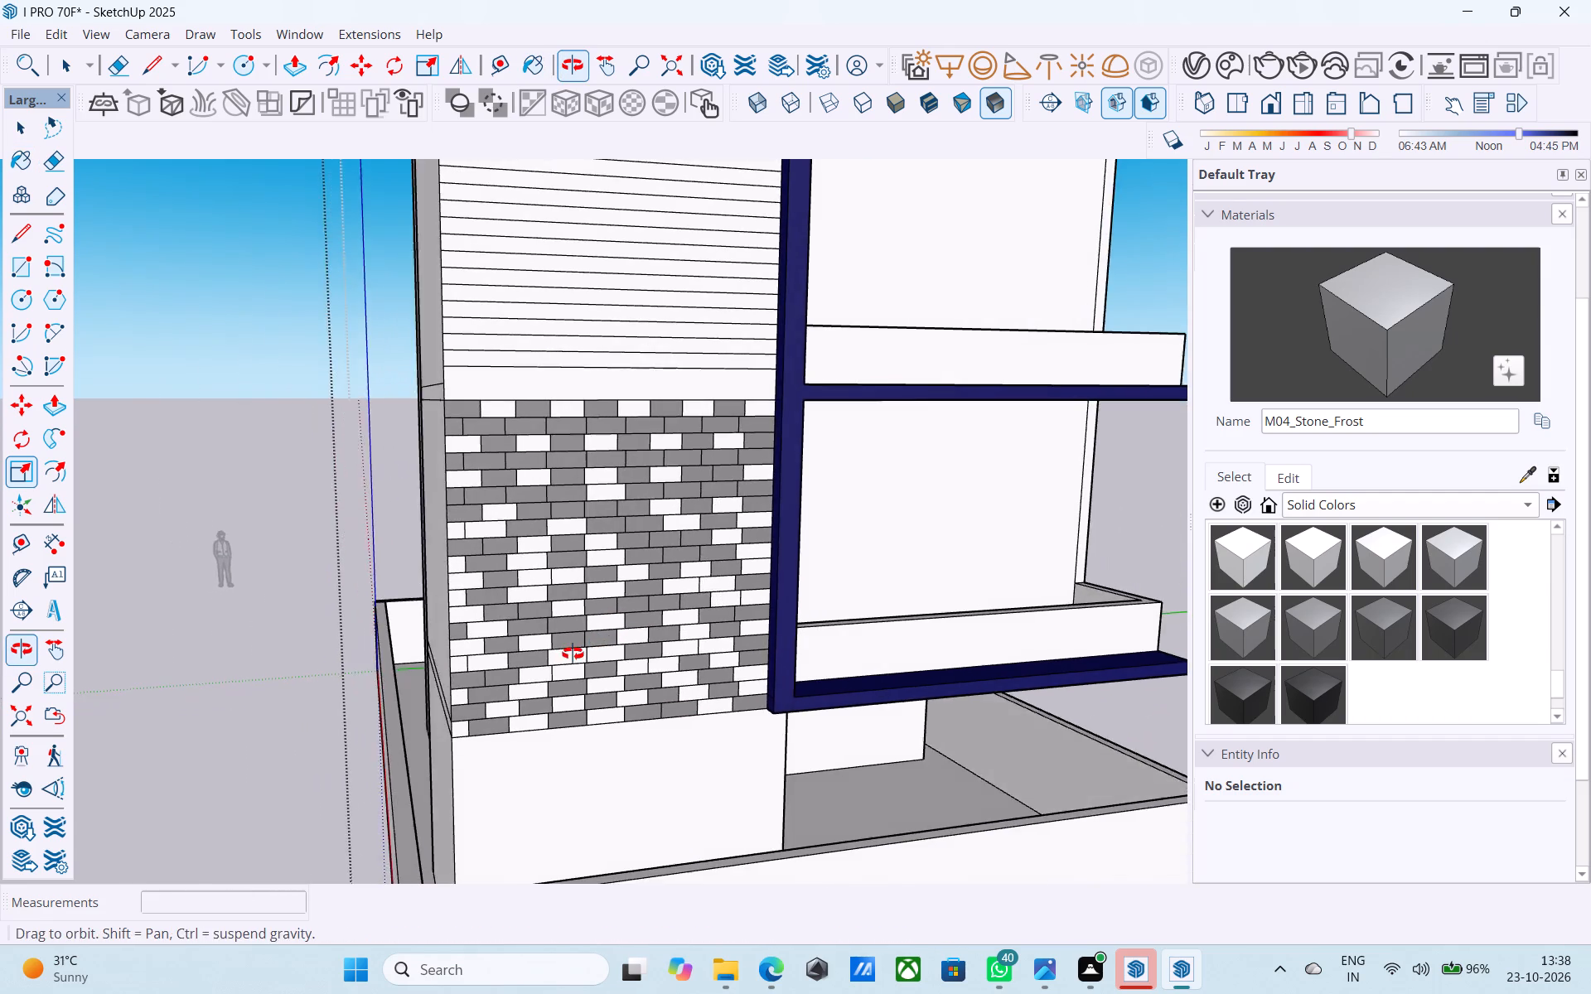
{"action": "middle_click_drag", "start_coordinate": [573, 654], "coordinate": [612, 680]}
{"action": "scroll", "coordinate": [623, 693], "scroll_direction": "up", "scroll_amount": 2}
{"action": "scroll", "coordinate": [634, 684], "scroll_direction": "down", "scroll_amount": 5}
{"action": "middle_click_drag", "start_coordinate": [579, 715], "coordinate": [568, 732]}
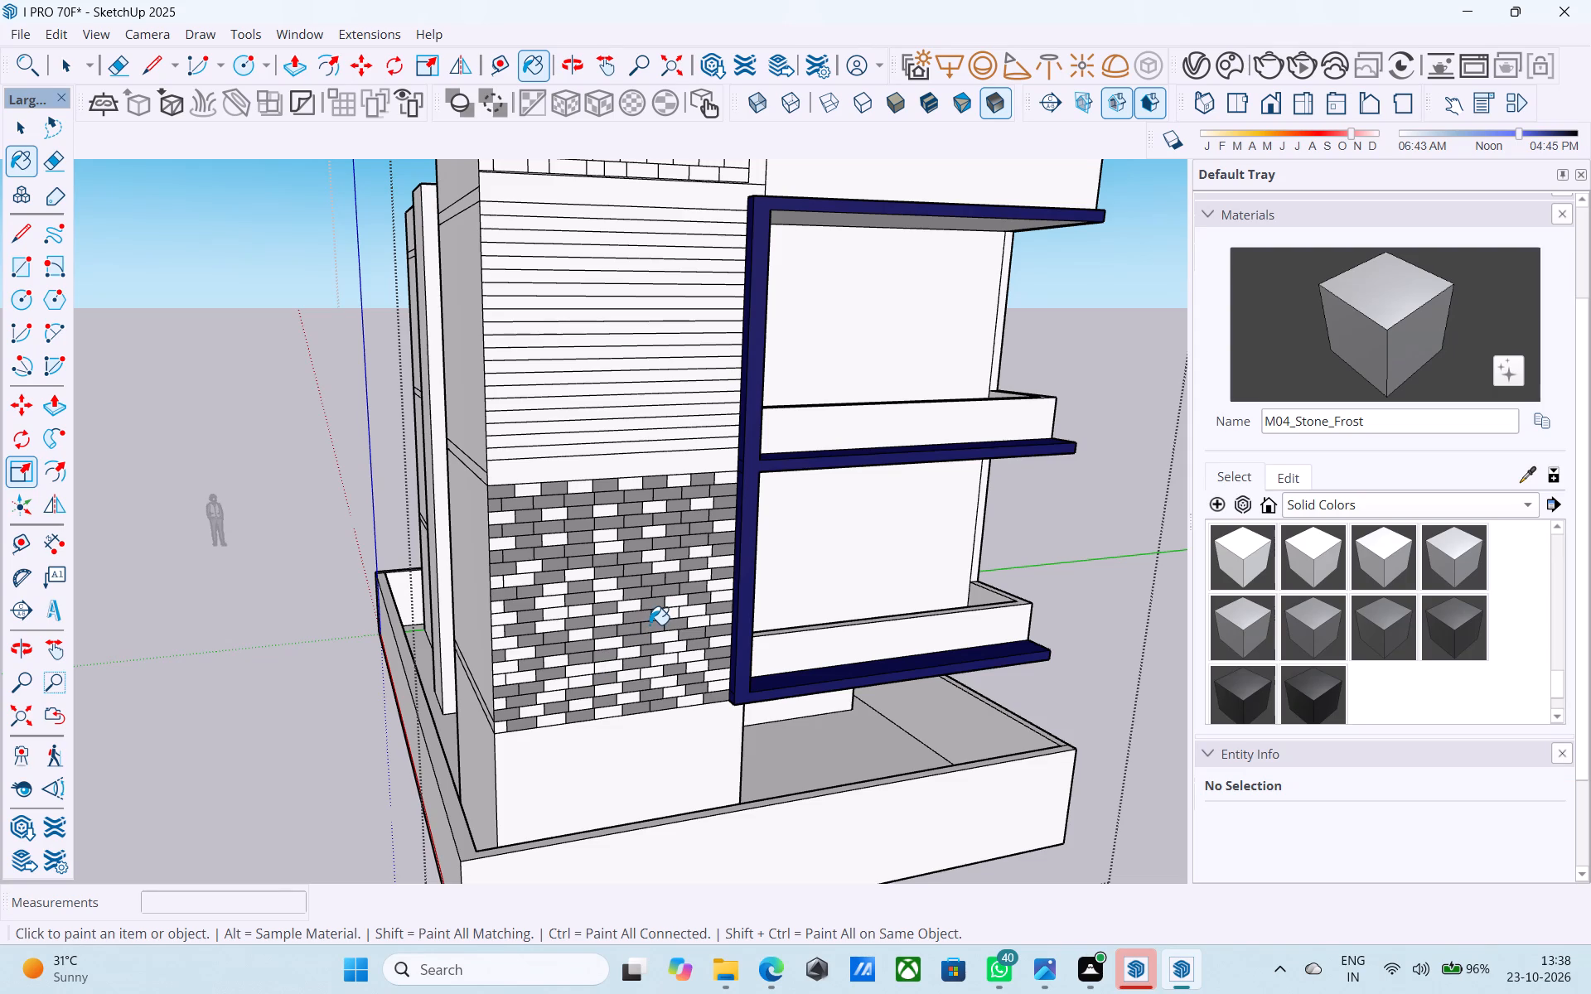
{"action": "scroll", "coordinate": [625, 656], "scroll_direction": "up", "scroll_amount": 4}
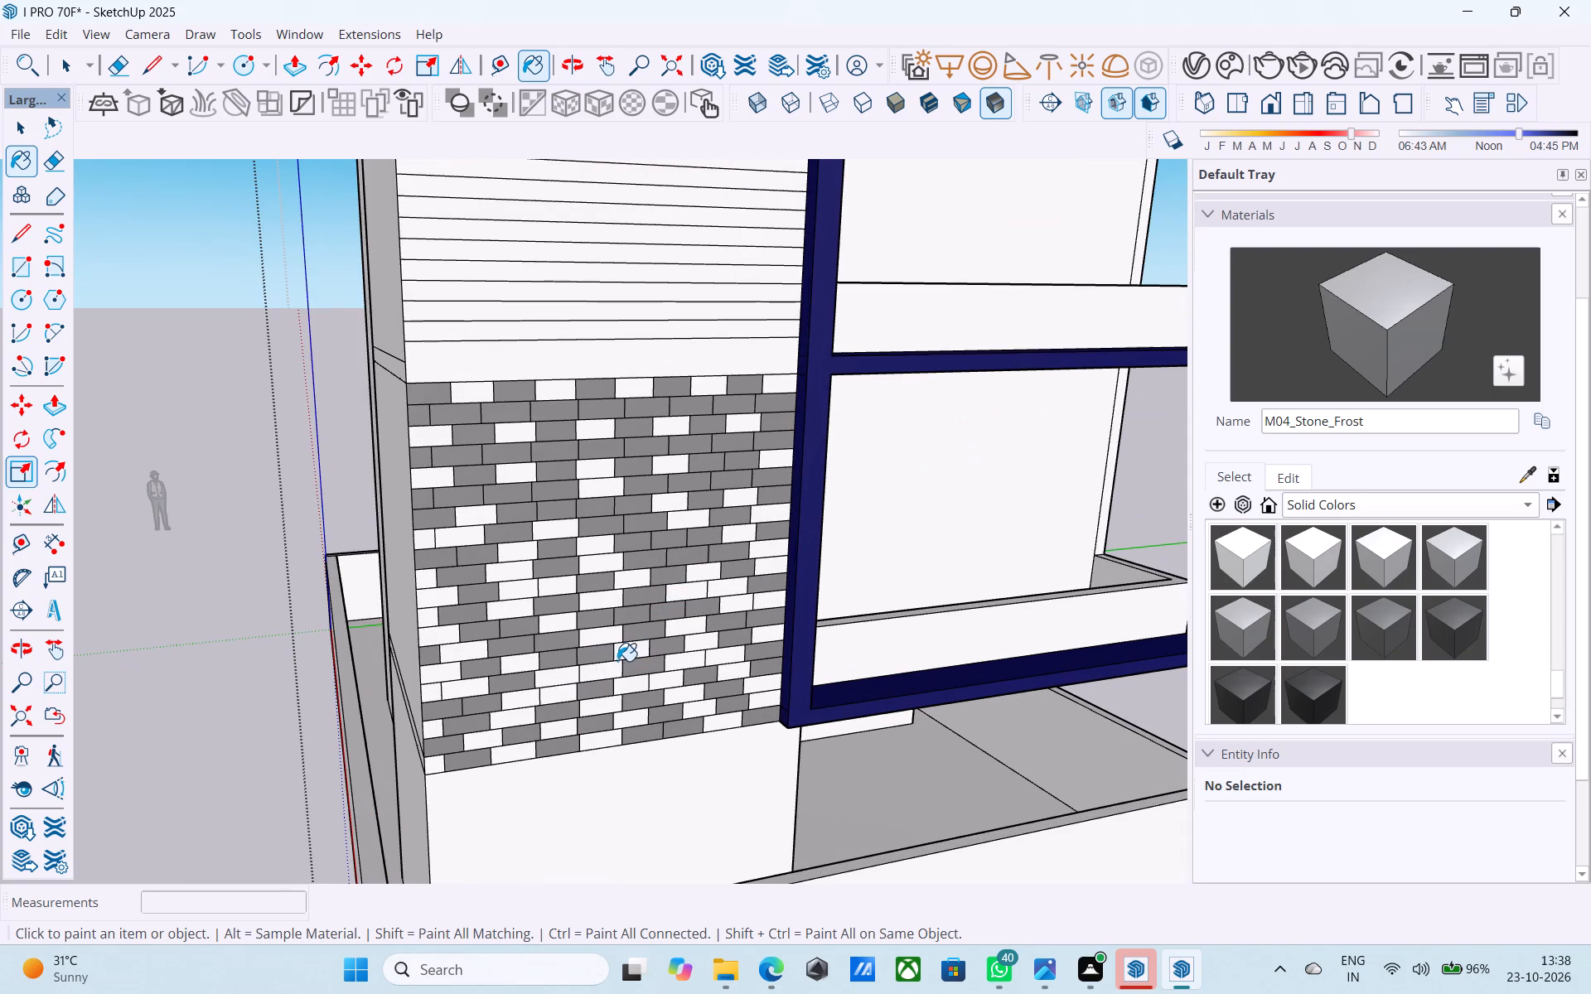
{"action": "left_click", "coordinate": [430, 695]}
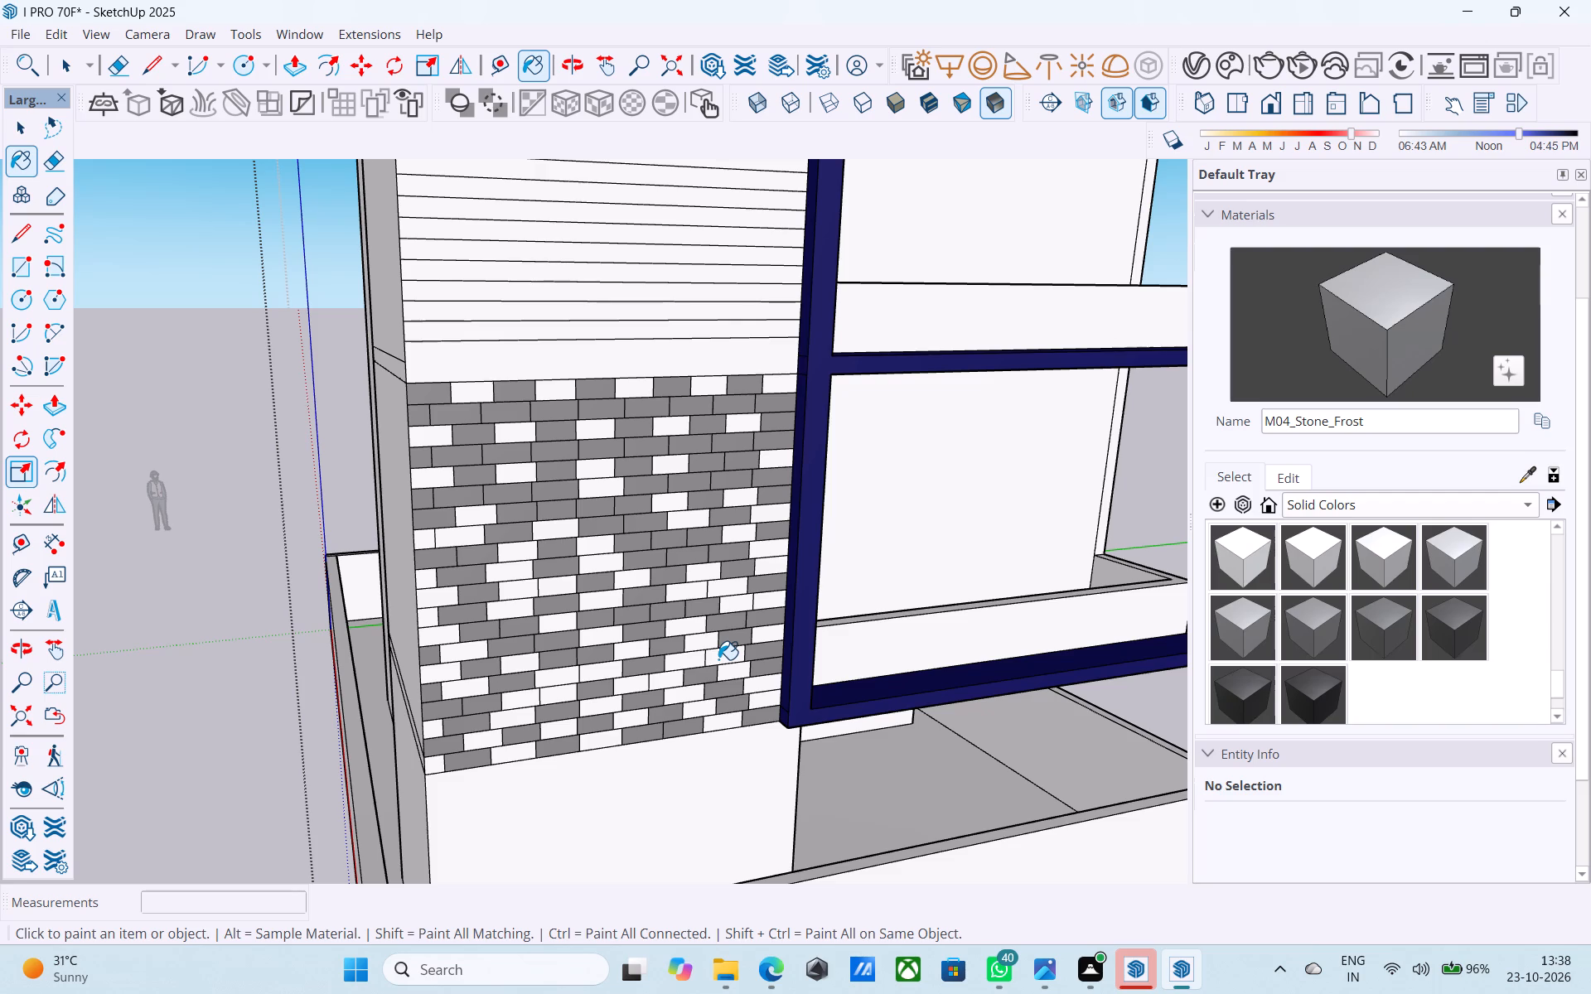
Examine the lower wall's grey and white brick pattern and the tower's upper wall sections from several angles.
{"action": "scroll", "coordinate": [715, 654], "scroll_direction": "down", "scroll_amount": 6}
{"action": "middle_click_drag", "start_coordinate": [713, 665], "coordinate": [701, 717]}
{"action": "scroll", "coordinate": [617, 733], "scroll_direction": "up", "scroll_amount": 3}
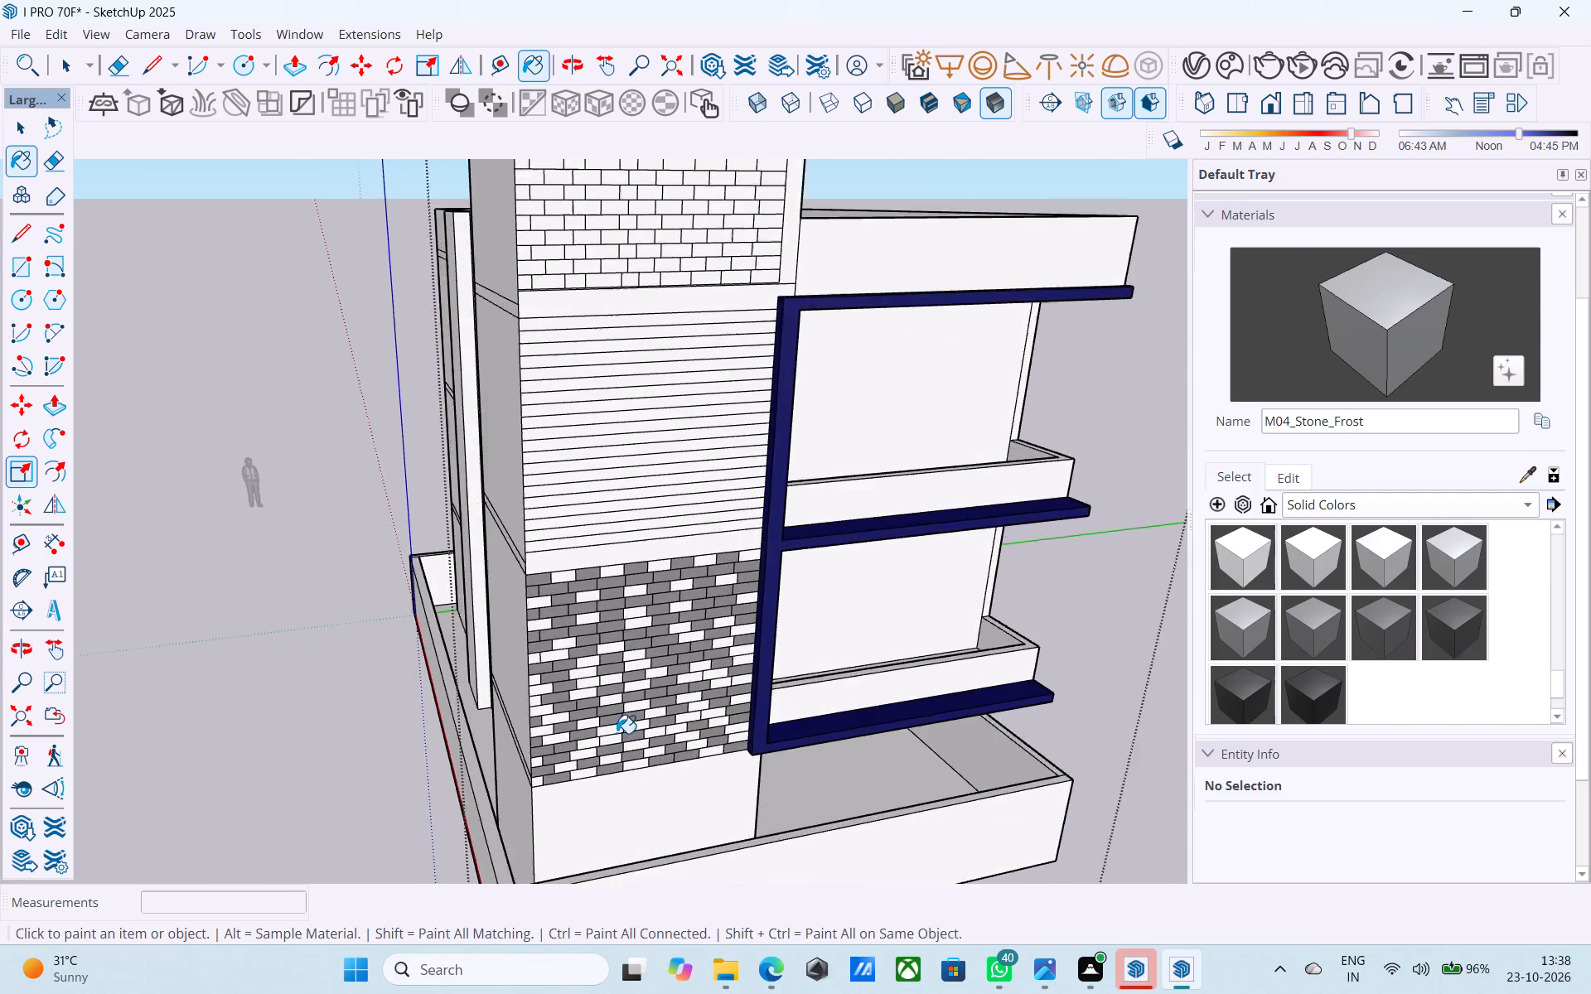
{"action": "scroll", "coordinate": [617, 733], "scroll_direction": "up", "scroll_amount": 2}
{"action": "middle_click_drag", "start_coordinate": [617, 732], "coordinate": [597, 664]}
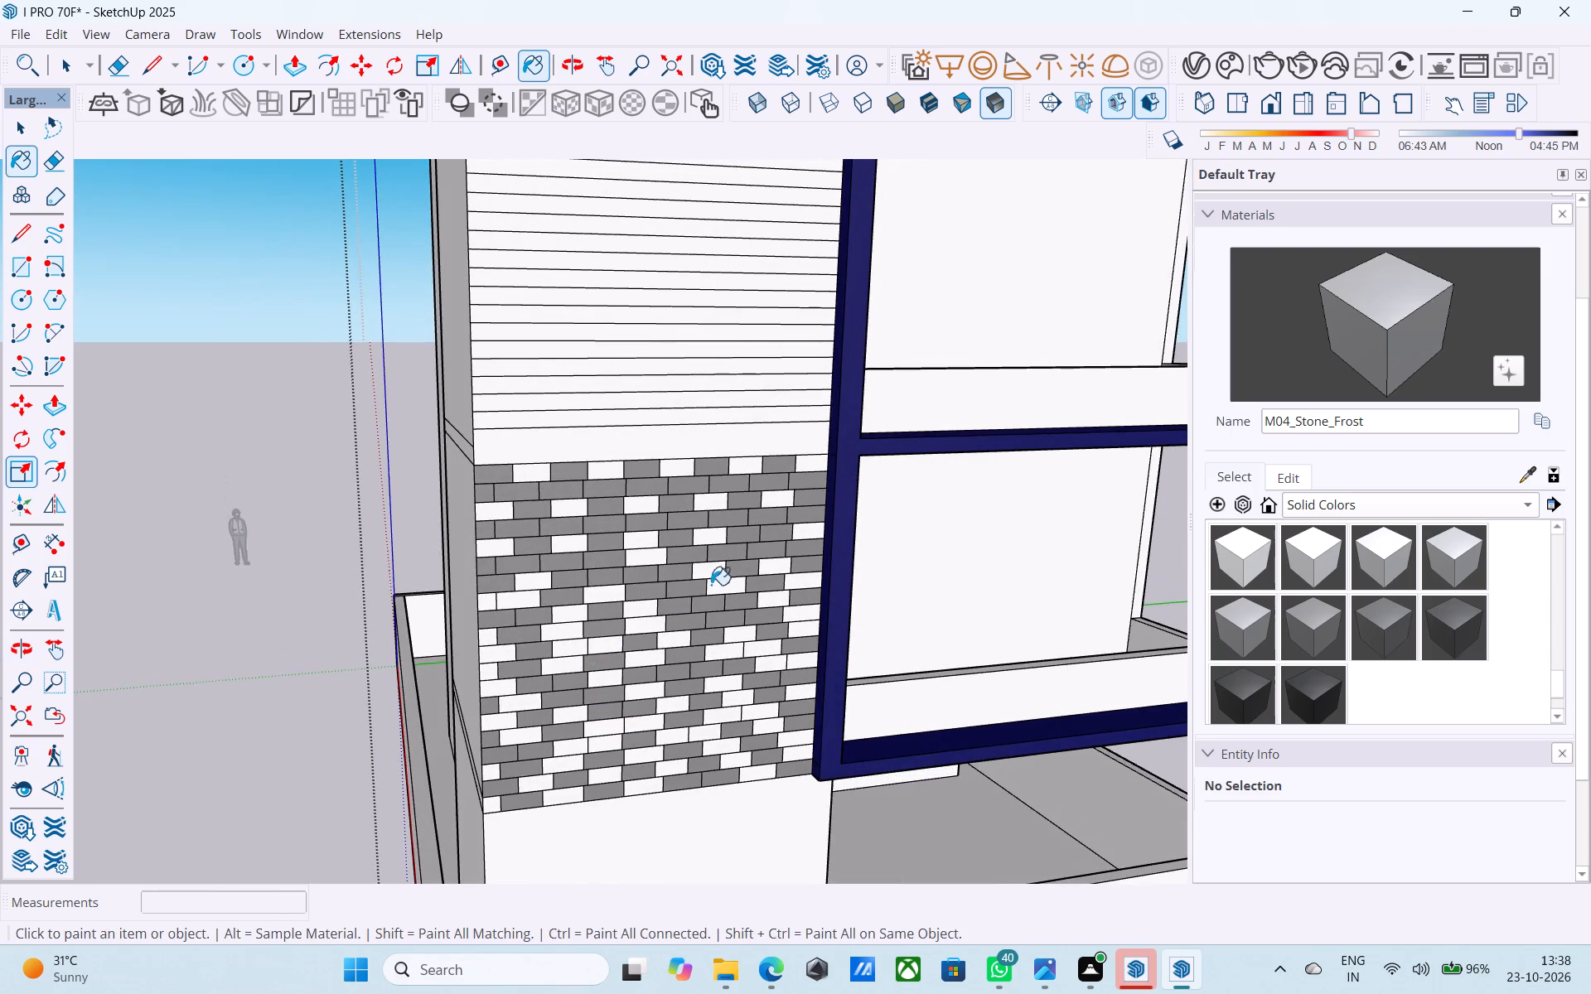
{"action": "scroll", "coordinate": [724, 565], "scroll_direction": "up", "scroll_amount": 5}
{"action": "scroll", "coordinate": [724, 565], "scroll_direction": "down", "scroll_amount": 8}
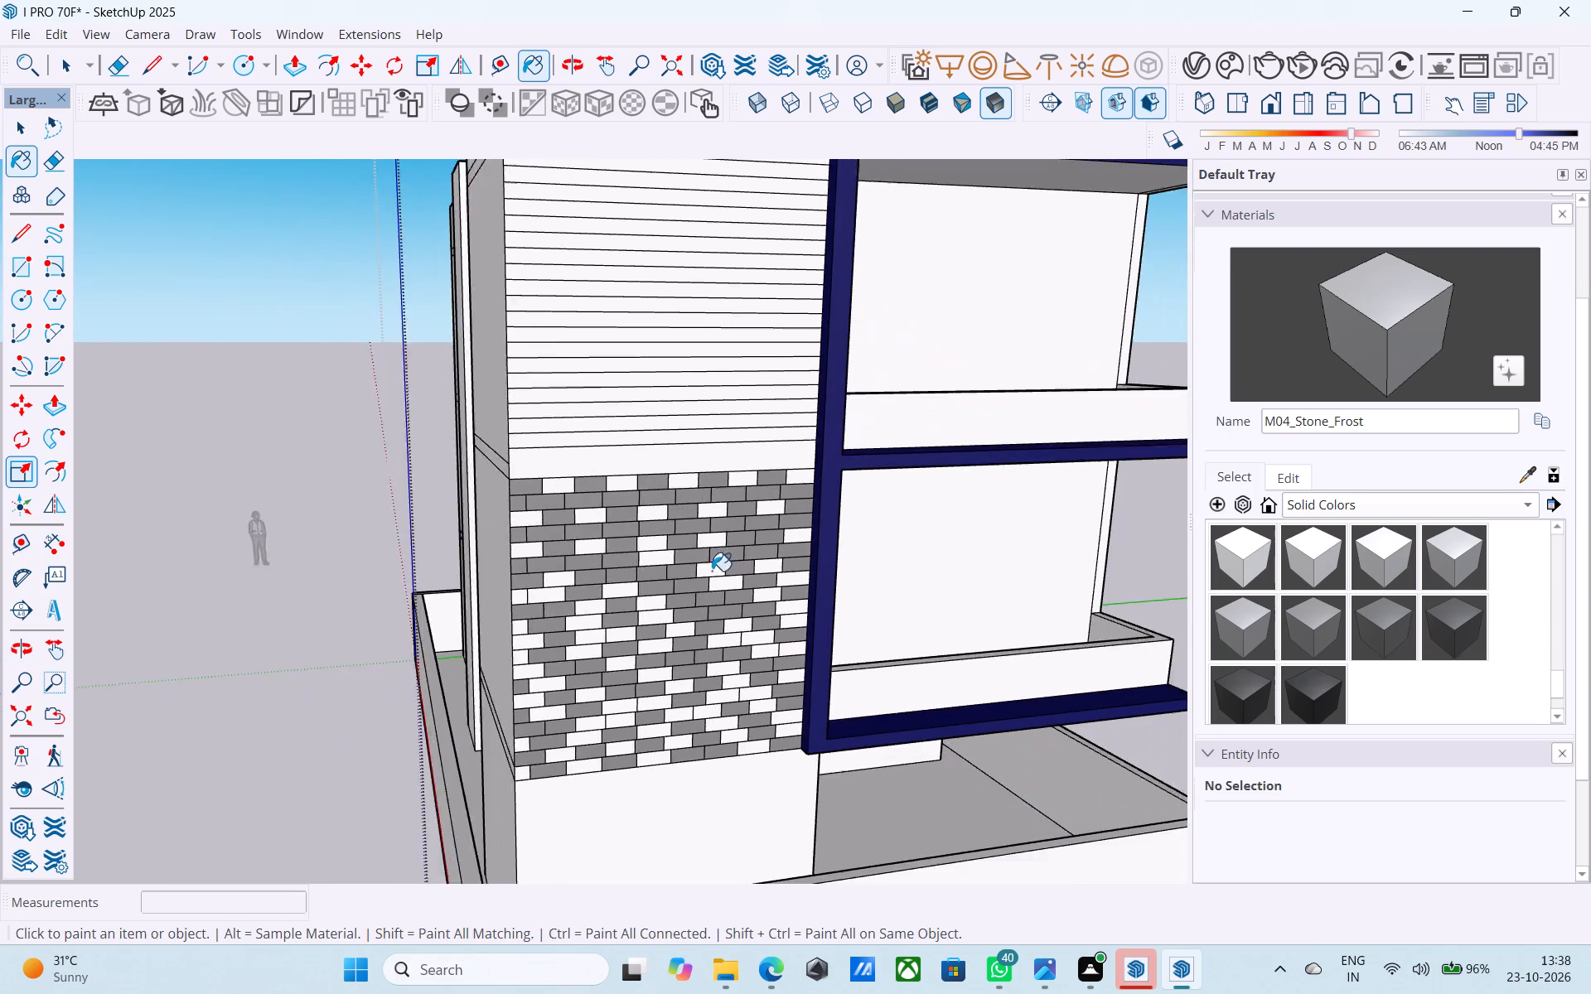
{"action": "scroll", "coordinate": [712, 571], "scroll_direction": "down", "scroll_amount": 3}
{"action": "middle_click_drag", "start_coordinate": [644, 622], "coordinate": [636, 566]}
{"action": "scroll", "coordinate": [459, 628], "scroll_direction": "down", "scroll_amount": 5}
{"action": "middle_click_drag", "start_coordinate": [446, 645], "coordinate": [496, 725]}
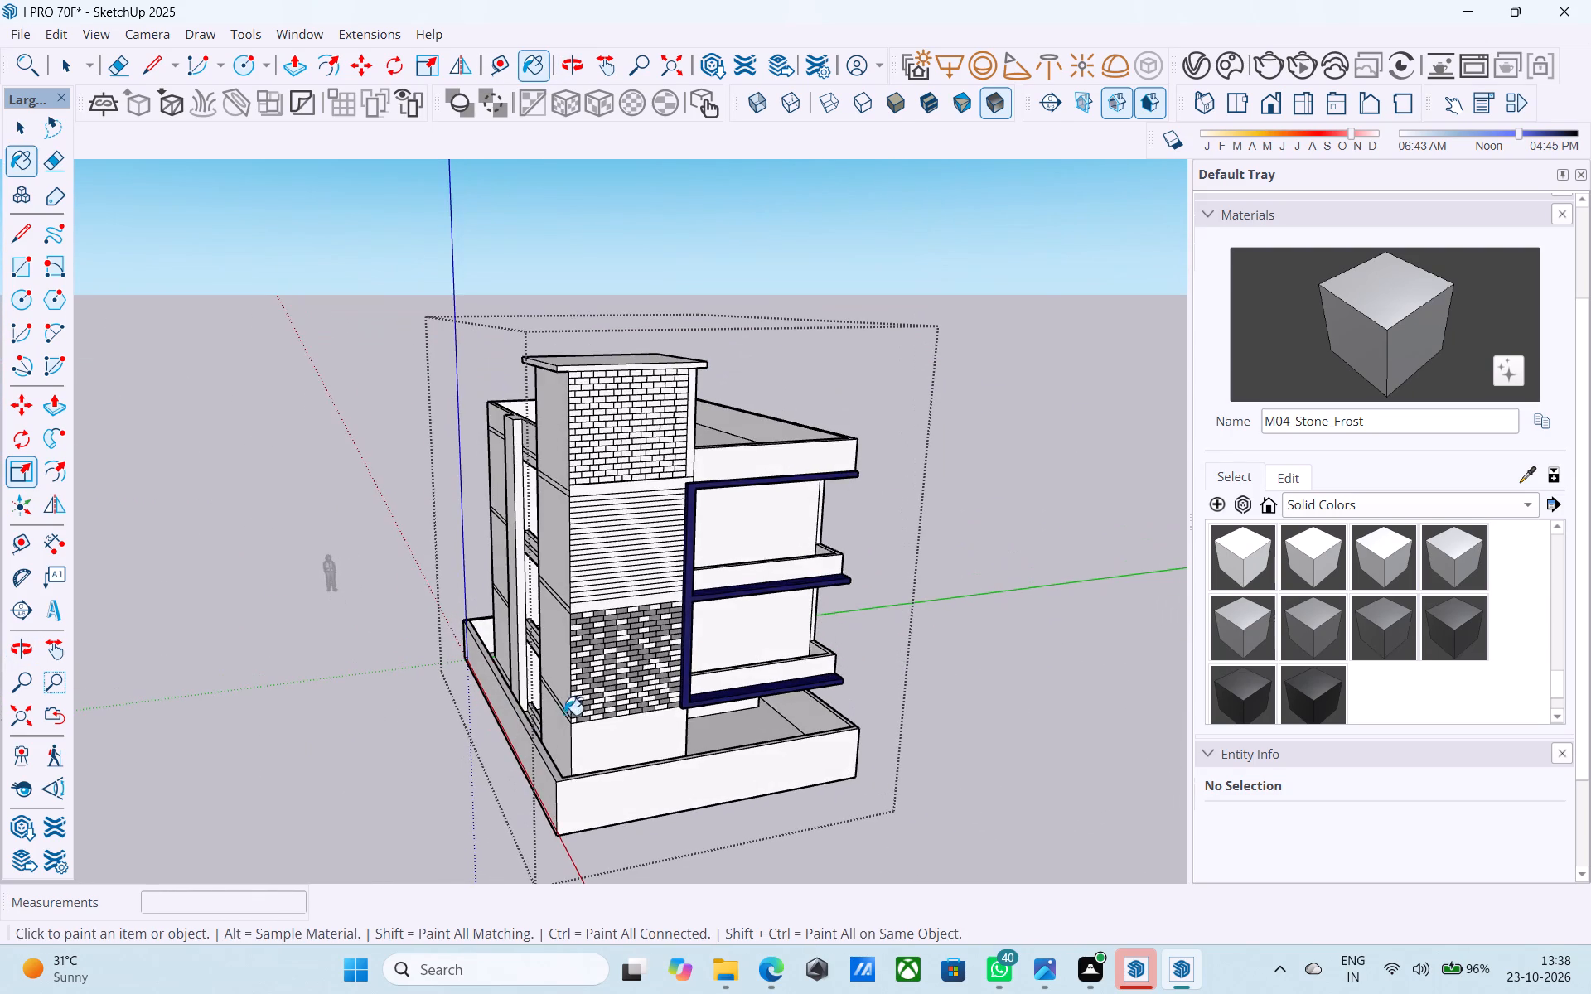
{"action": "scroll", "coordinate": [575, 697], "scroll_direction": "up", "scroll_amount": 5}
{"action": "middle_click_drag", "start_coordinate": [578, 717], "coordinate": [578, 830], "text": "shift"}
{"action": "scroll", "coordinate": [586, 736], "scroll_direction": "up", "scroll_amount": 4}
{"action": "key", "text": "space"}
{"action": "scroll", "coordinate": [587, 707], "scroll_direction": "up", "scroll_amount": 4}
{"action": "scroll", "coordinate": [583, 689], "scroll_direction": "down", "scroll_amount": 5}
{"action": "middle_click_drag", "start_coordinate": [583, 689], "coordinate": [575, 750]}
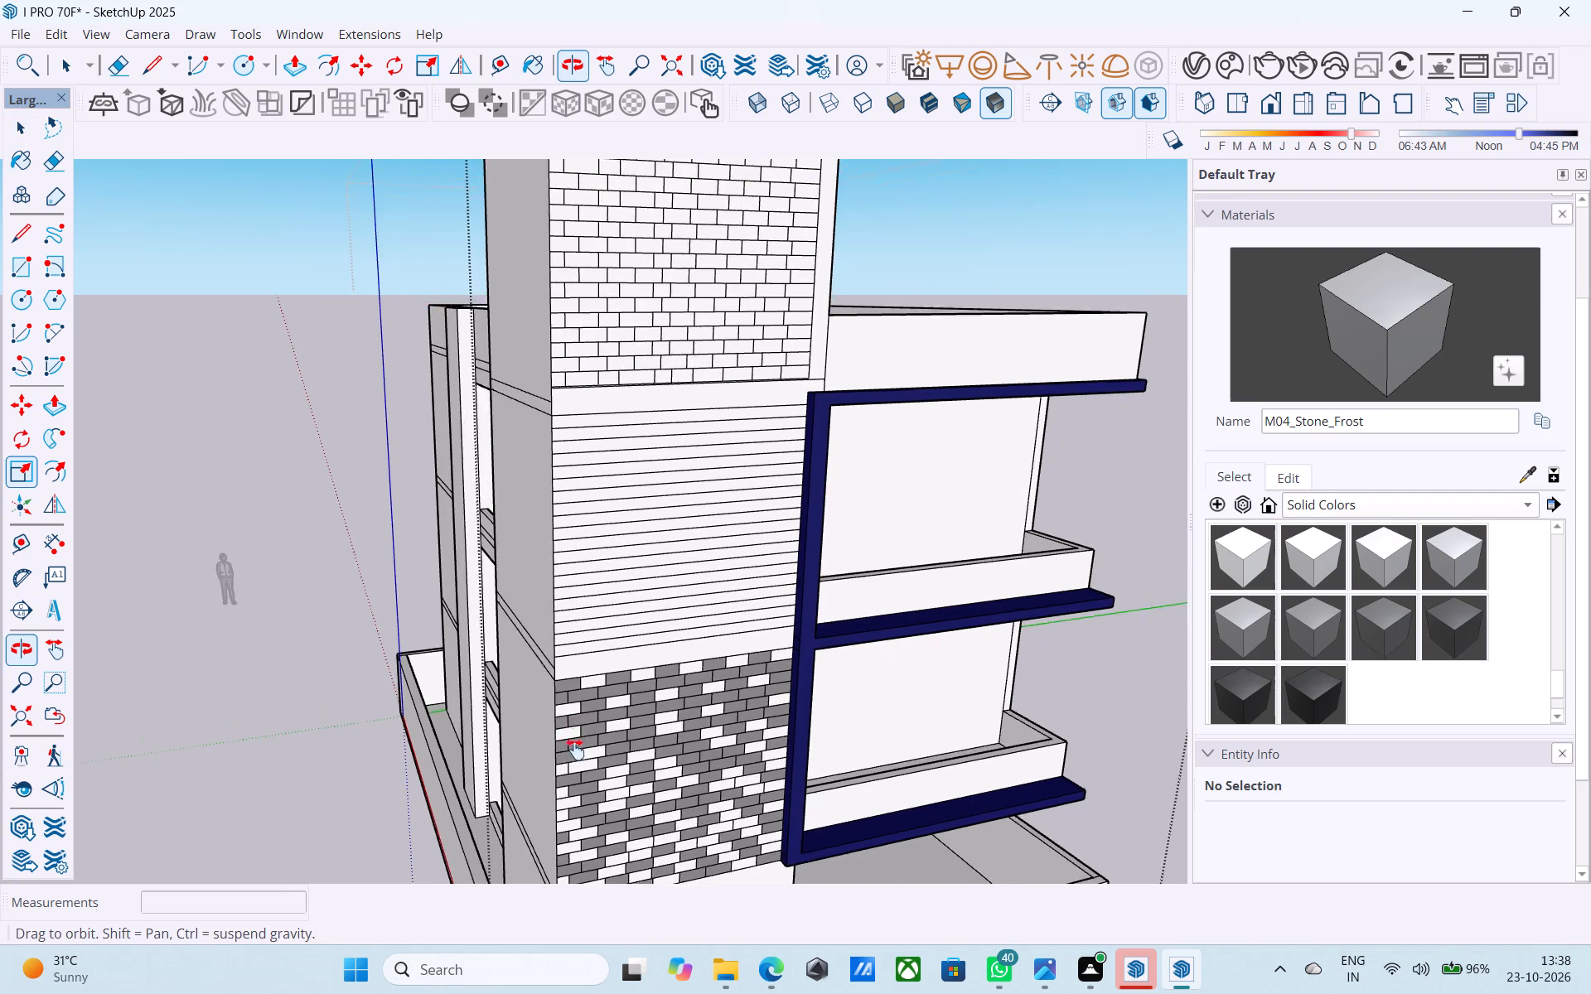
{"action": "middle_click_drag", "start_coordinate": [575, 750], "coordinate": [549, 717]}
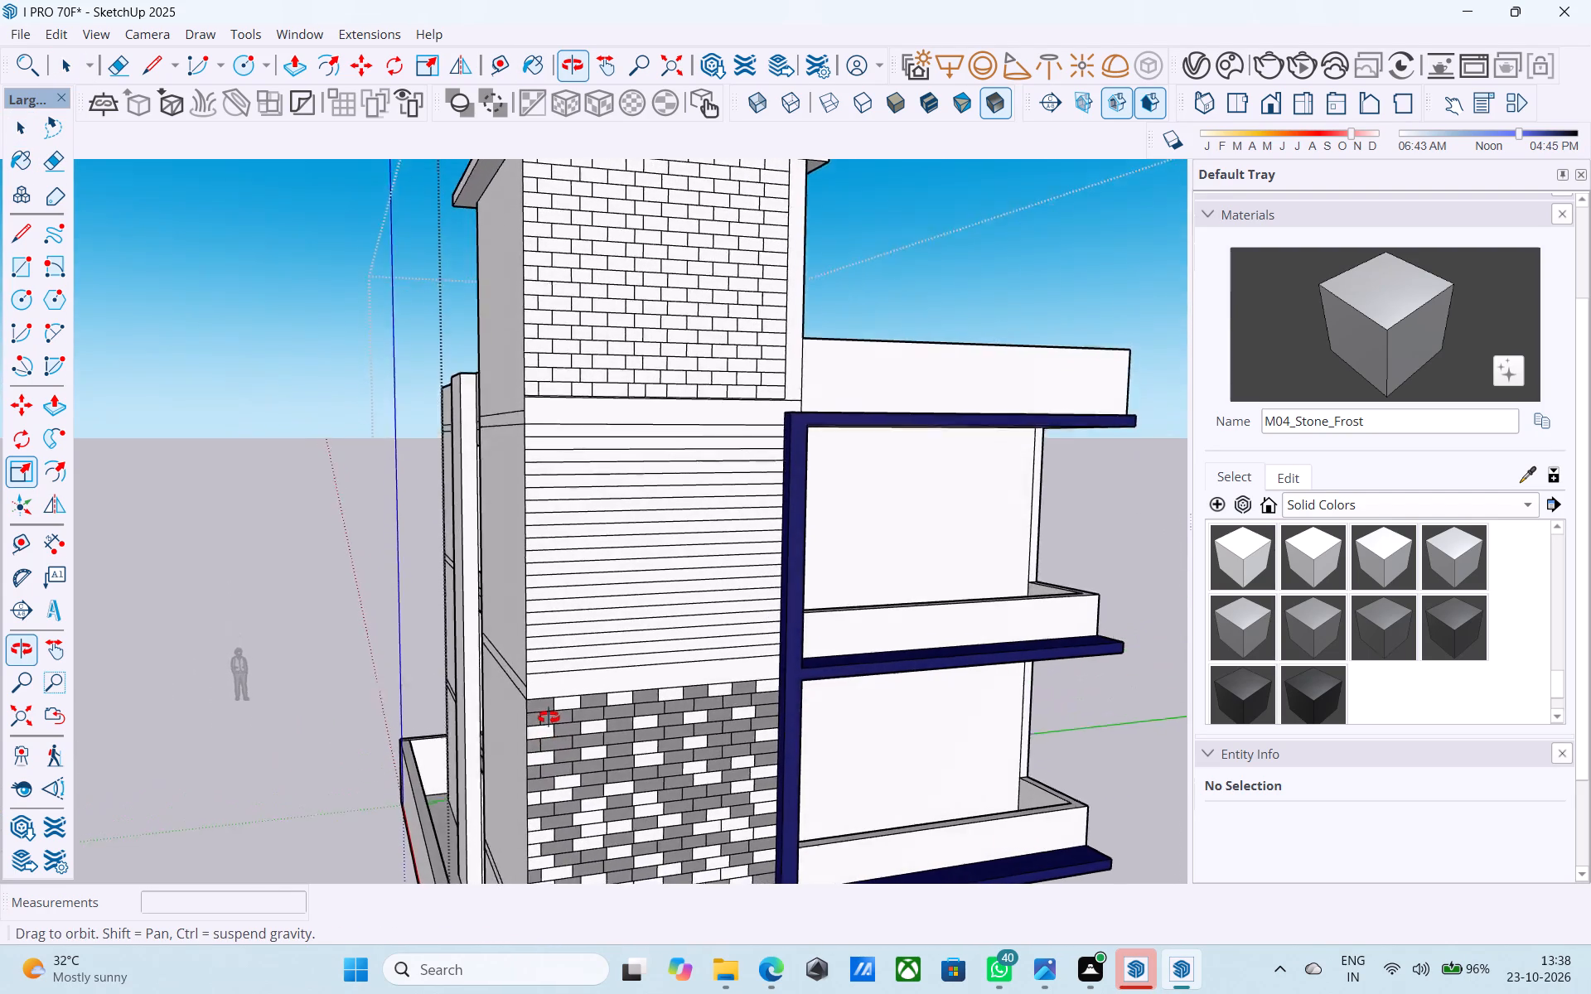
{"action": "middle_click_drag", "start_coordinate": [549, 717], "coordinate": [541, 683]}
{"action": "scroll", "coordinate": [544, 673], "scroll_direction": "down", "scroll_amount": 6}
{"action": "left_click", "coordinate": [568, 737]}
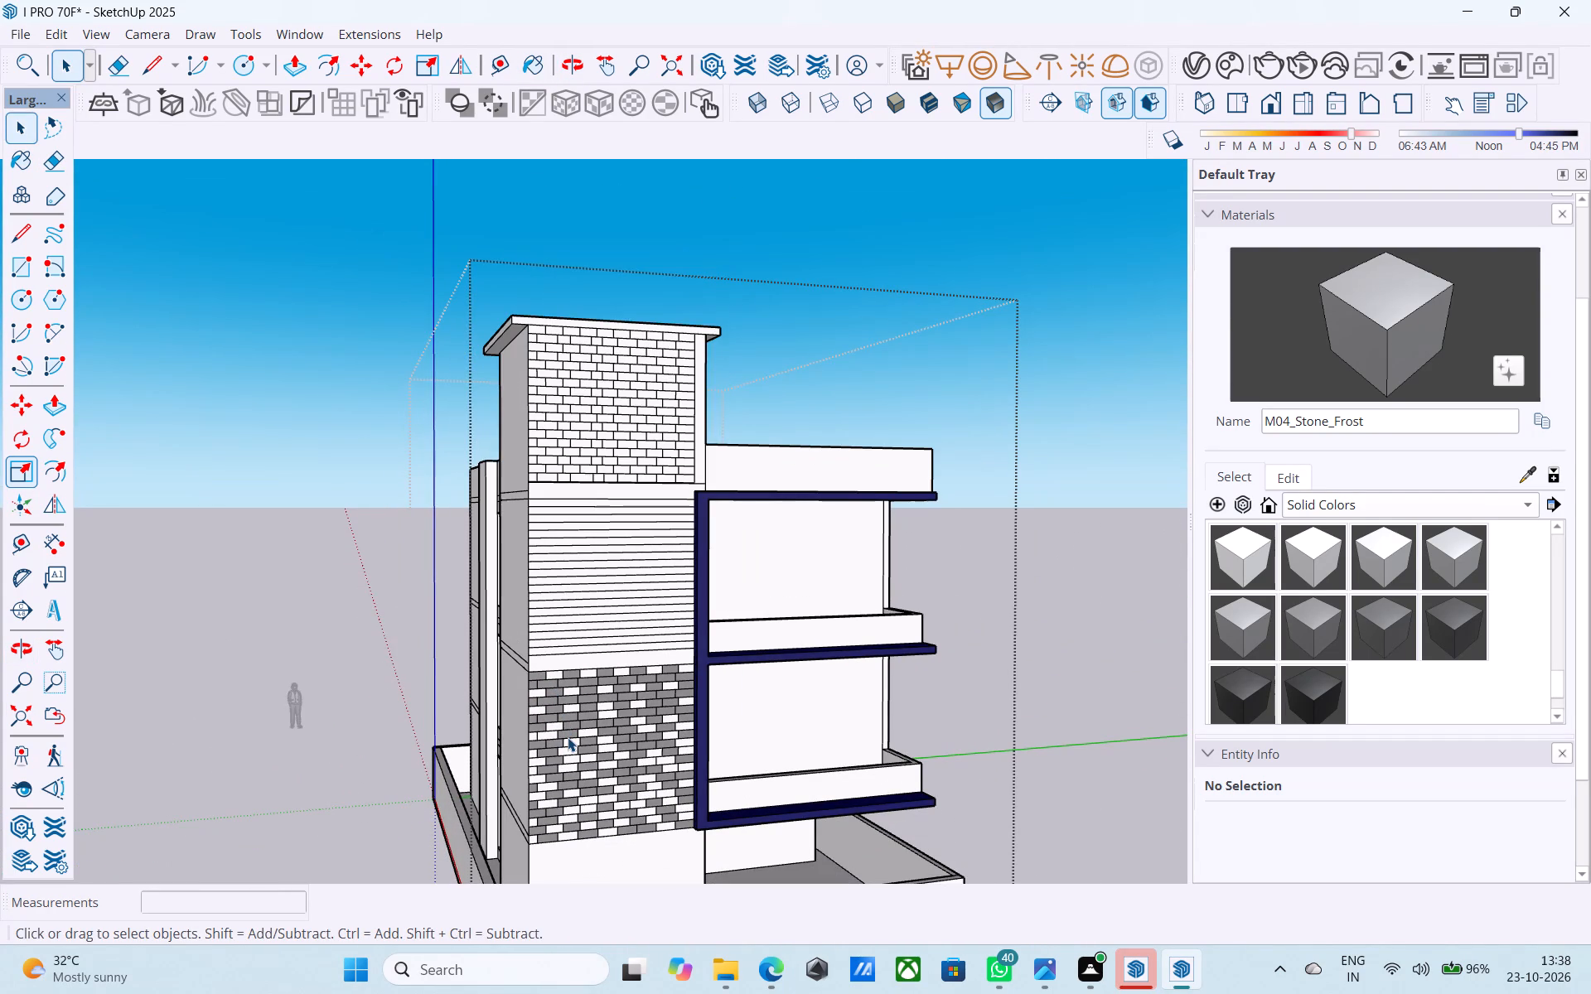
{"action": "scroll", "coordinate": [543, 675], "scroll_direction": "up", "scroll_amount": 4}
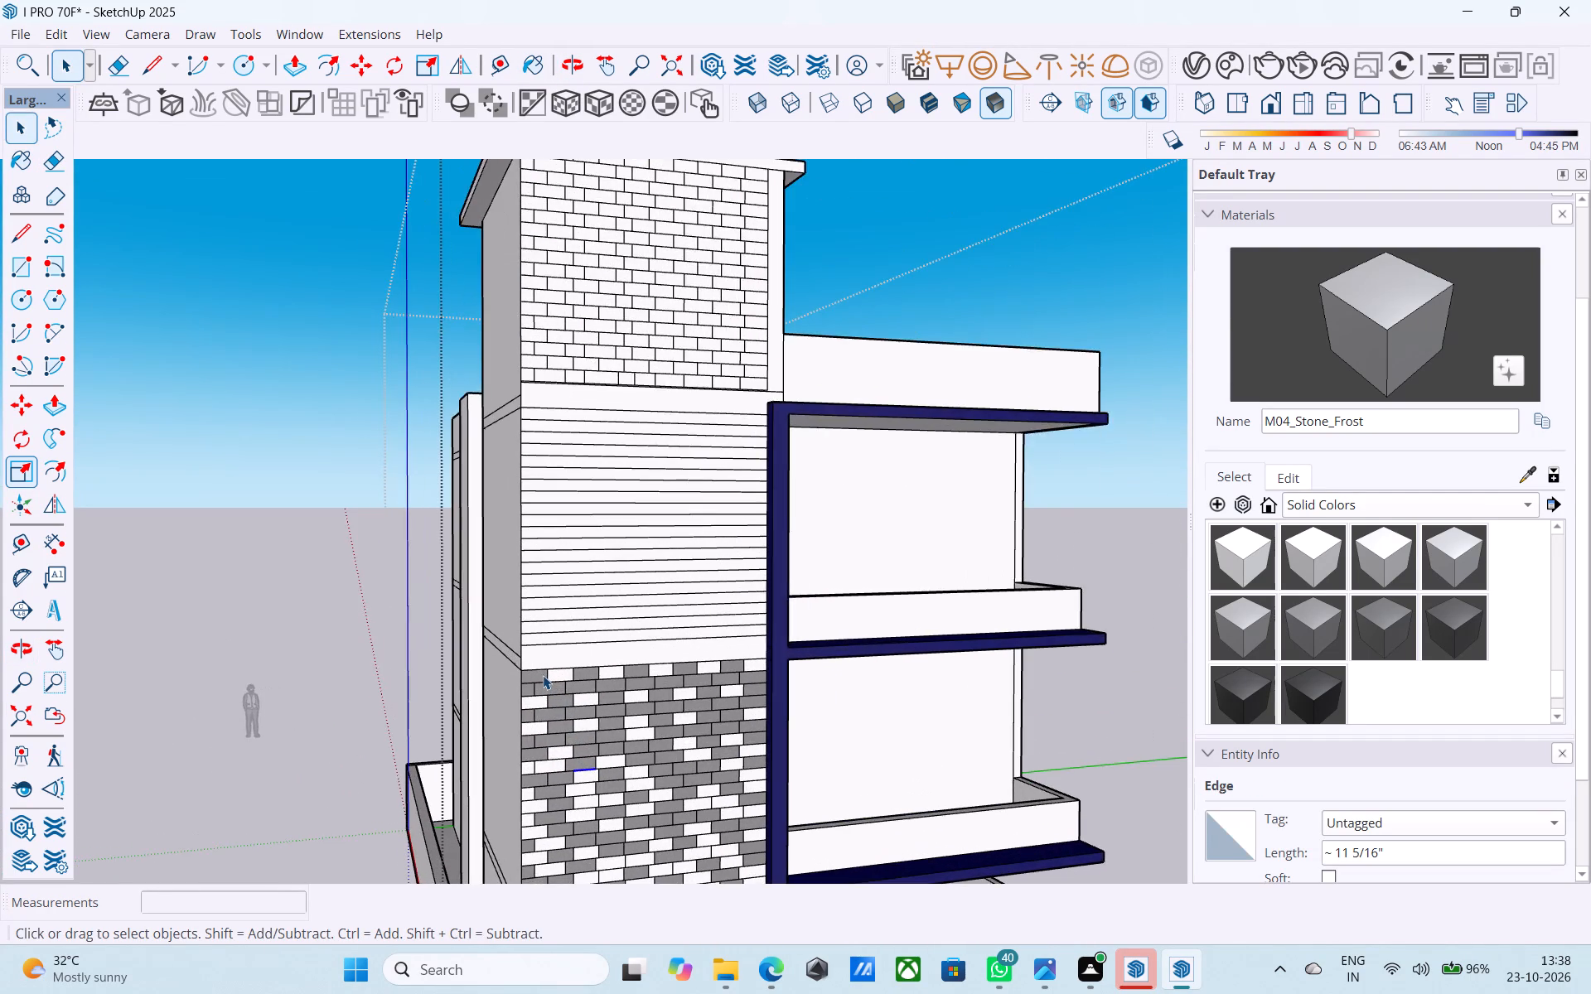
{"action": "scroll", "coordinate": [543, 675], "scroll_direction": "up", "scroll_amount": 1}
{"action": "scroll", "coordinate": [543, 675], "scroll_direction": "down", "scroll_amount": 6}
{"action": "middle_click_drag", "start_coordinate": [539, 675], "coordinate": [548, 743]}
Paint alternate bricks along the top course of the tower's upper brick wall with M04_Stone_Frost, starting at the outer corner.
{"action": "left_click", "coordinate": [1269, 611]}
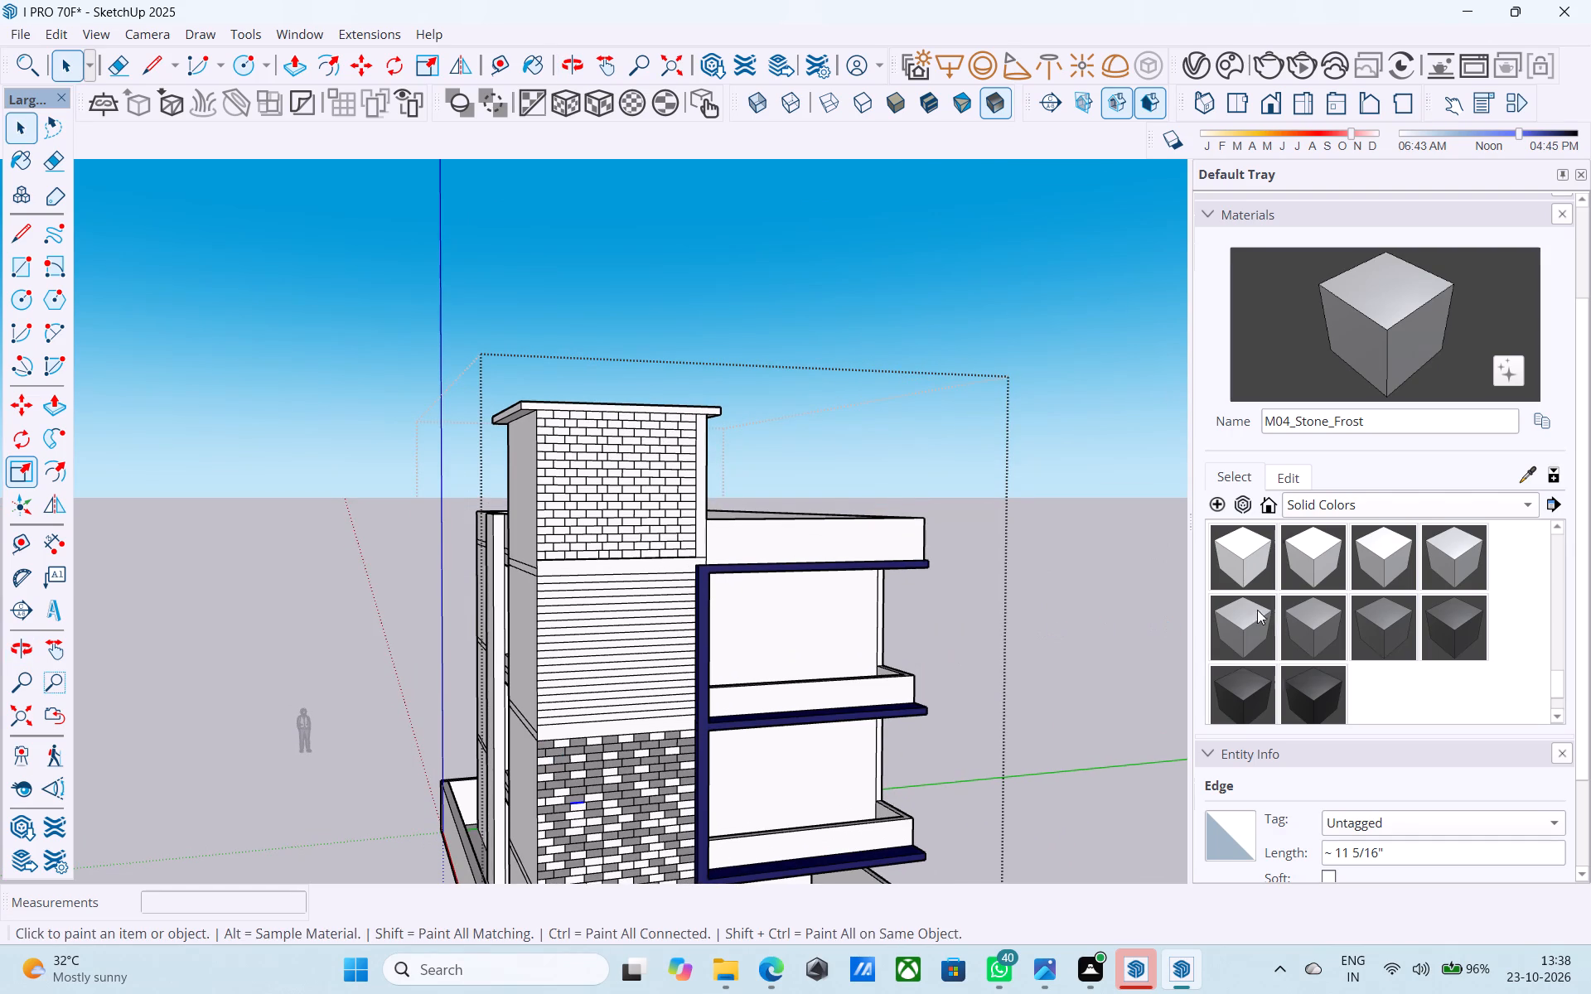
{"action": "scroll", "coordinate": [566, 429], "scroll_direction": "up", "scroll_amount": 14}
{"action": "left_click", "coordinate": [481, 369]}
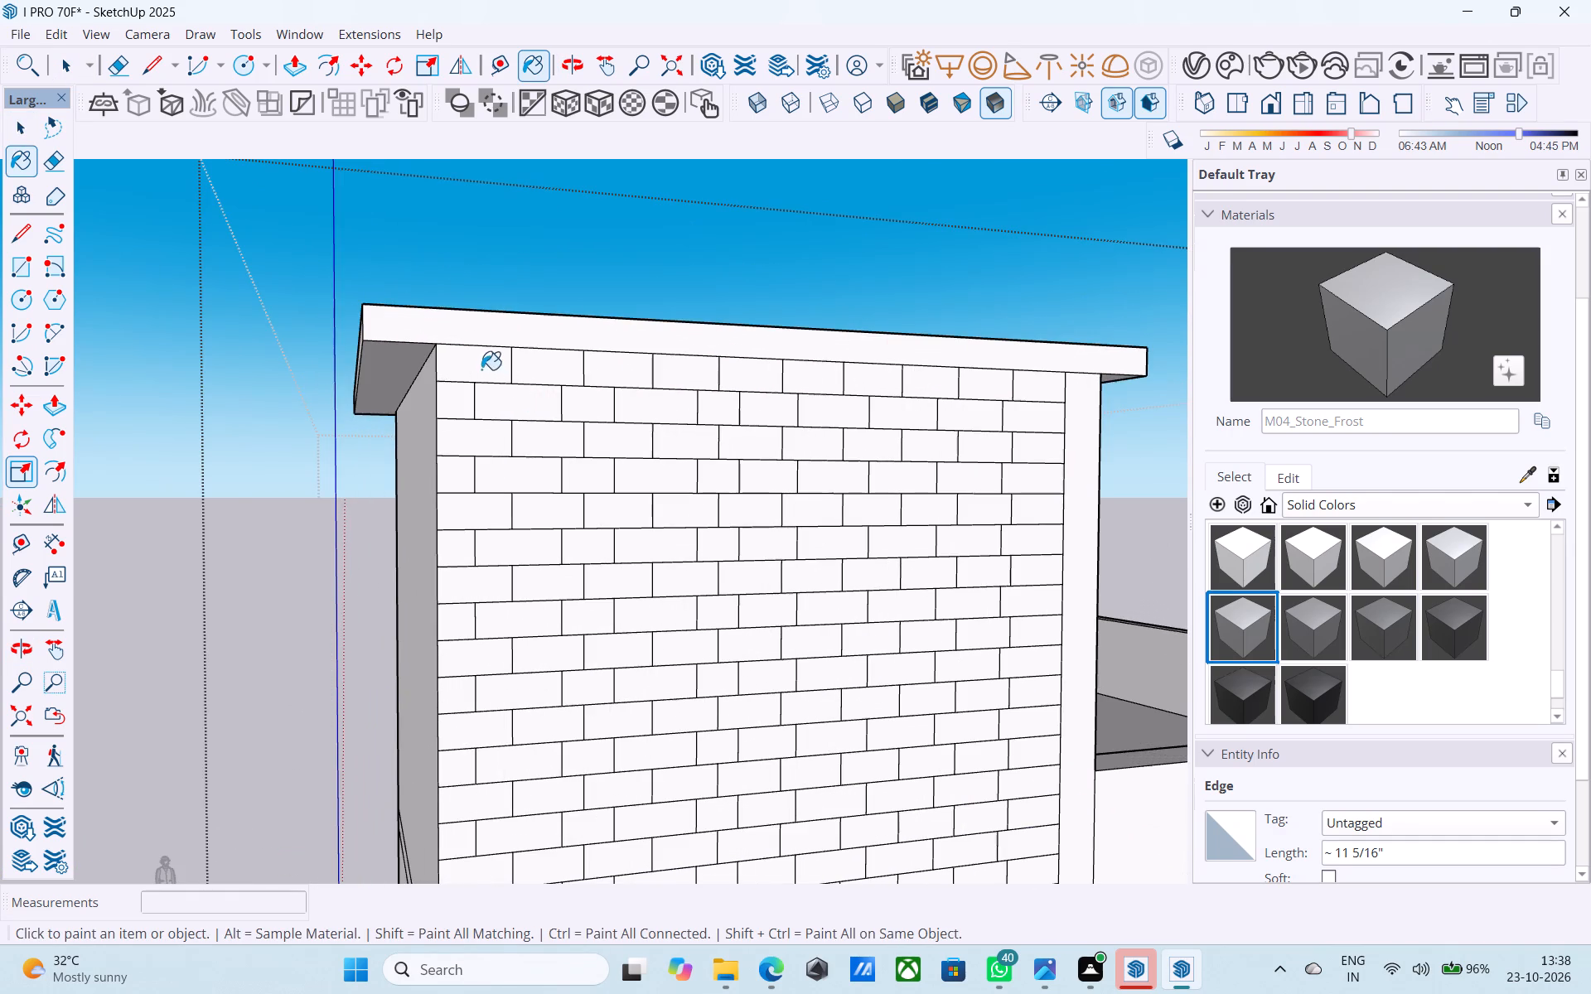
{"action": "left_click", "coordinate": [623, 374]}
{"action": "left_click", "coordinate": [740, 368]}
{"action": "left_click", "coordinate": [890, 379]}
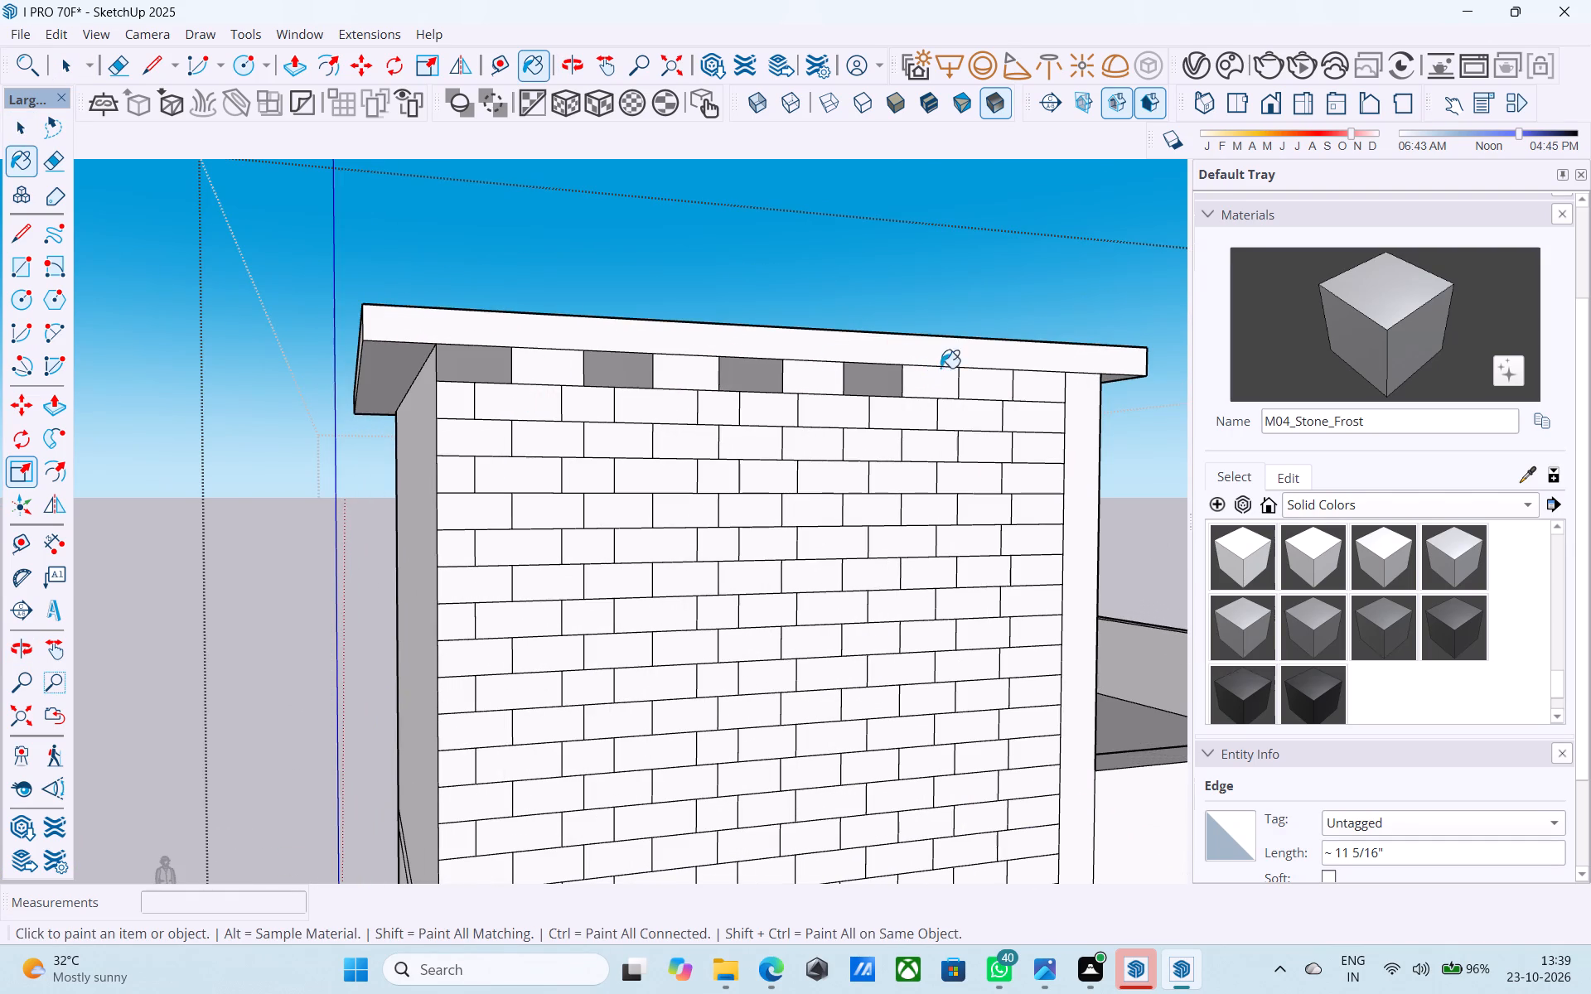
{"action": "left_click", "coordinate": [1011, 384]}
Paint every brick in the second course from the top of the upper wall with M04_Stone_Frost.
{"action": "left_click", "coordinate": [455, 407]}
{"action": "left_click", "coordinate": [484, 408]}
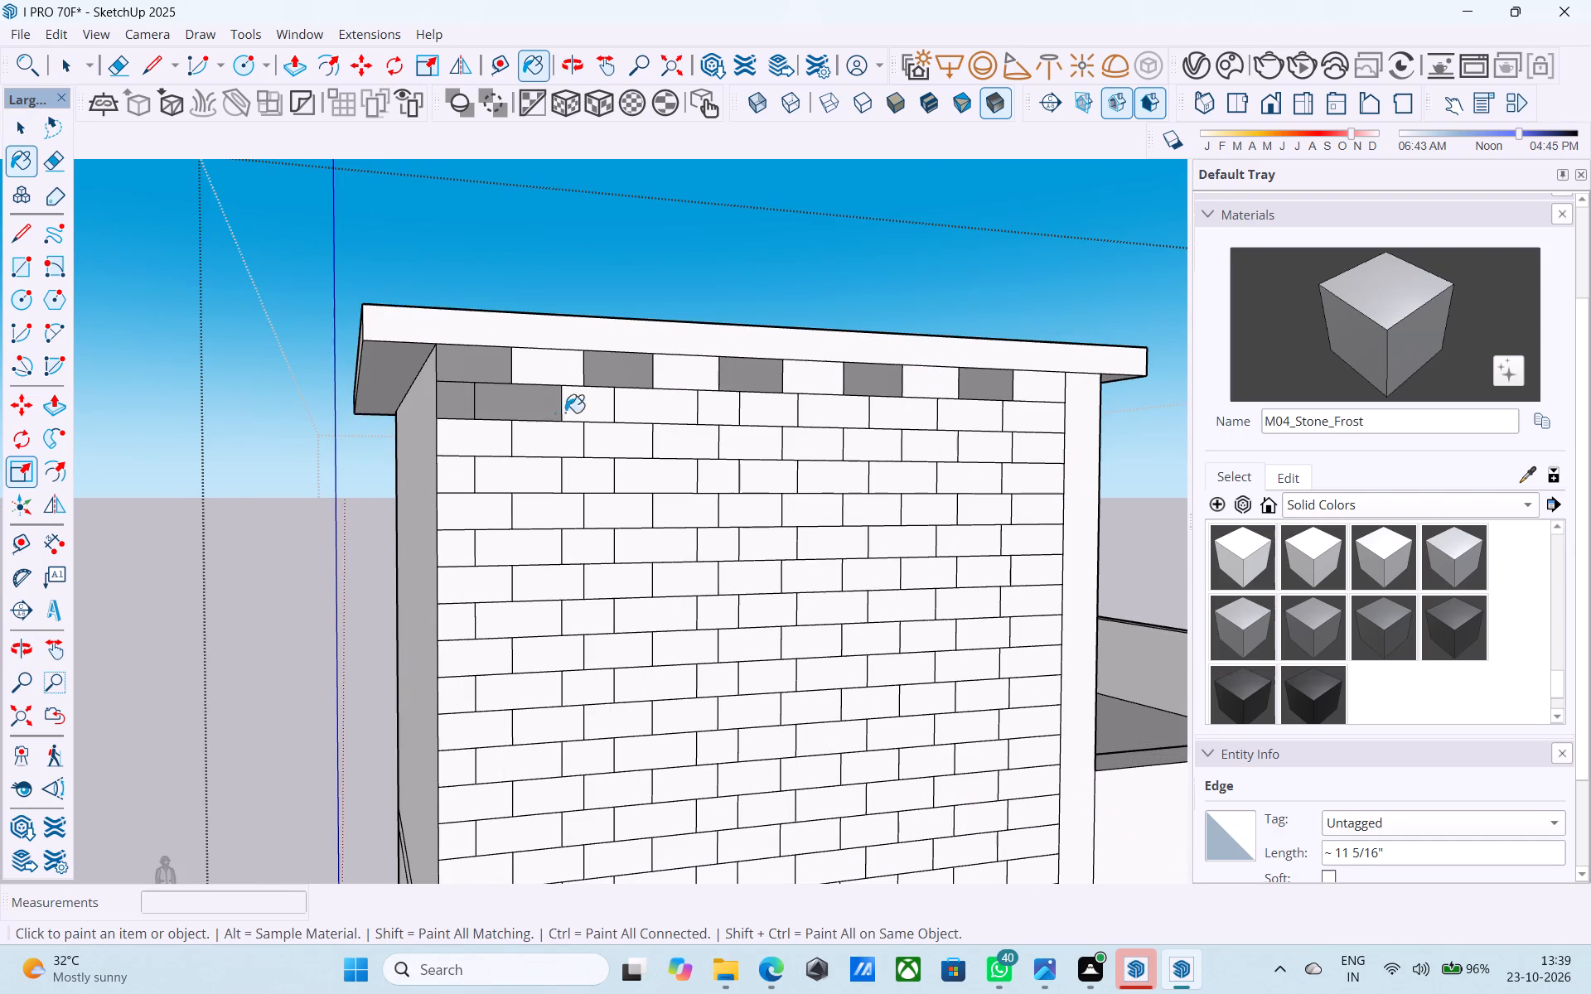
{"action": "left_click", "coordinate": [582, 408]}
{"action": "left_click", "coordinate": [629, 407]}
{"action": "left_click", "coordinate": [714, 408]}
{"action": "left_click", "coordinate": [762, 406]}
{"action": "left_click", "coordinate": [839, 407]}
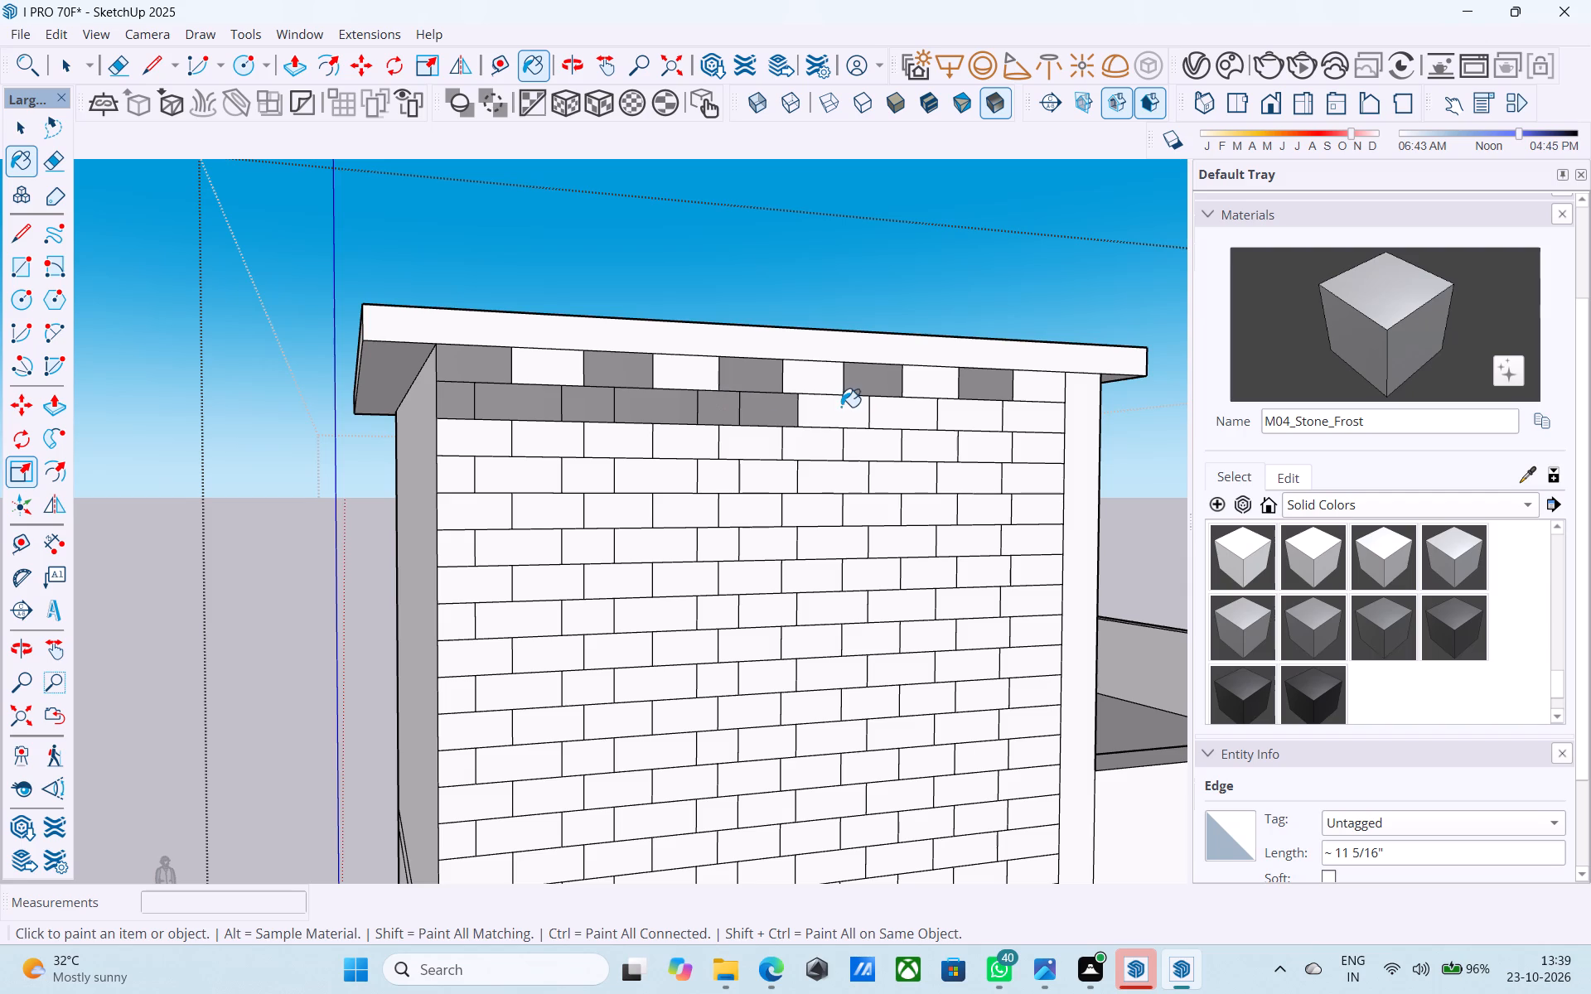
{"action": "left_click", "coordinate": [894, 410]}
{"action": "left_click", "coordinate": [979, 408]}
{"action": "left_click", "coordinate": [1036, 412]}
Paint five spaced bricks along the fourth course from the top with M04_Stone_Frost, leaving white bricks between them.
{"action": "left_click", "coordinate": [445, 487]}
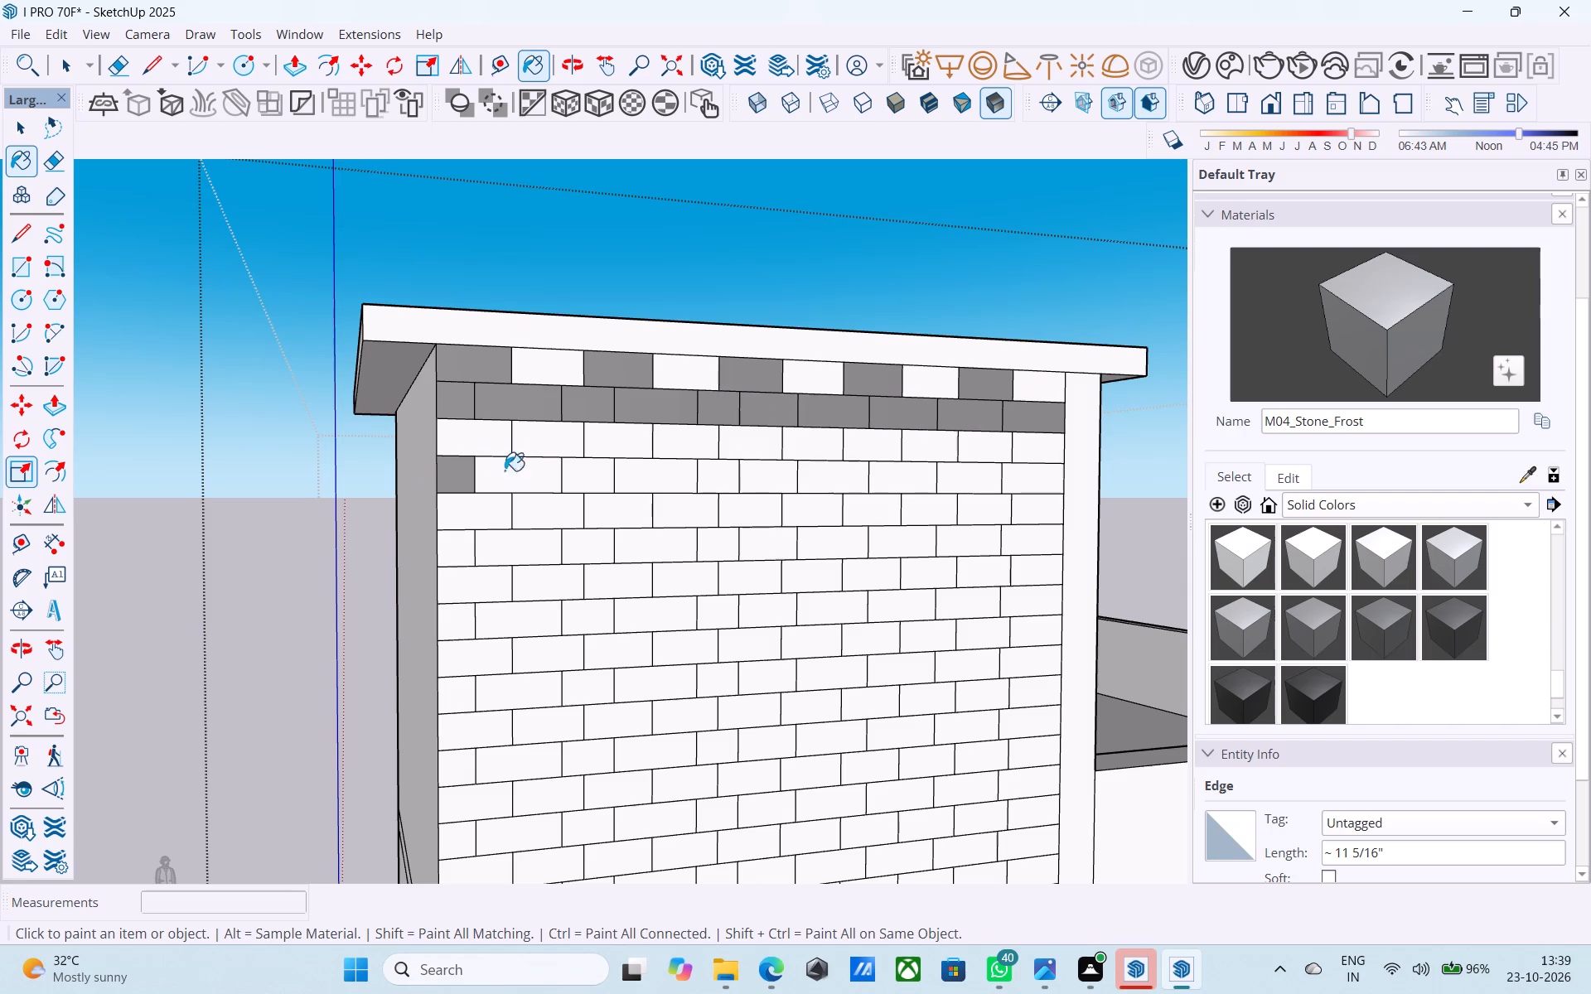
{"action": "left_click", "coordinate": [582, 477]}
{"action": "left_click", "coordinate": [728, 473]}
{"action": "left_click", "coordinate": [845, 471]}
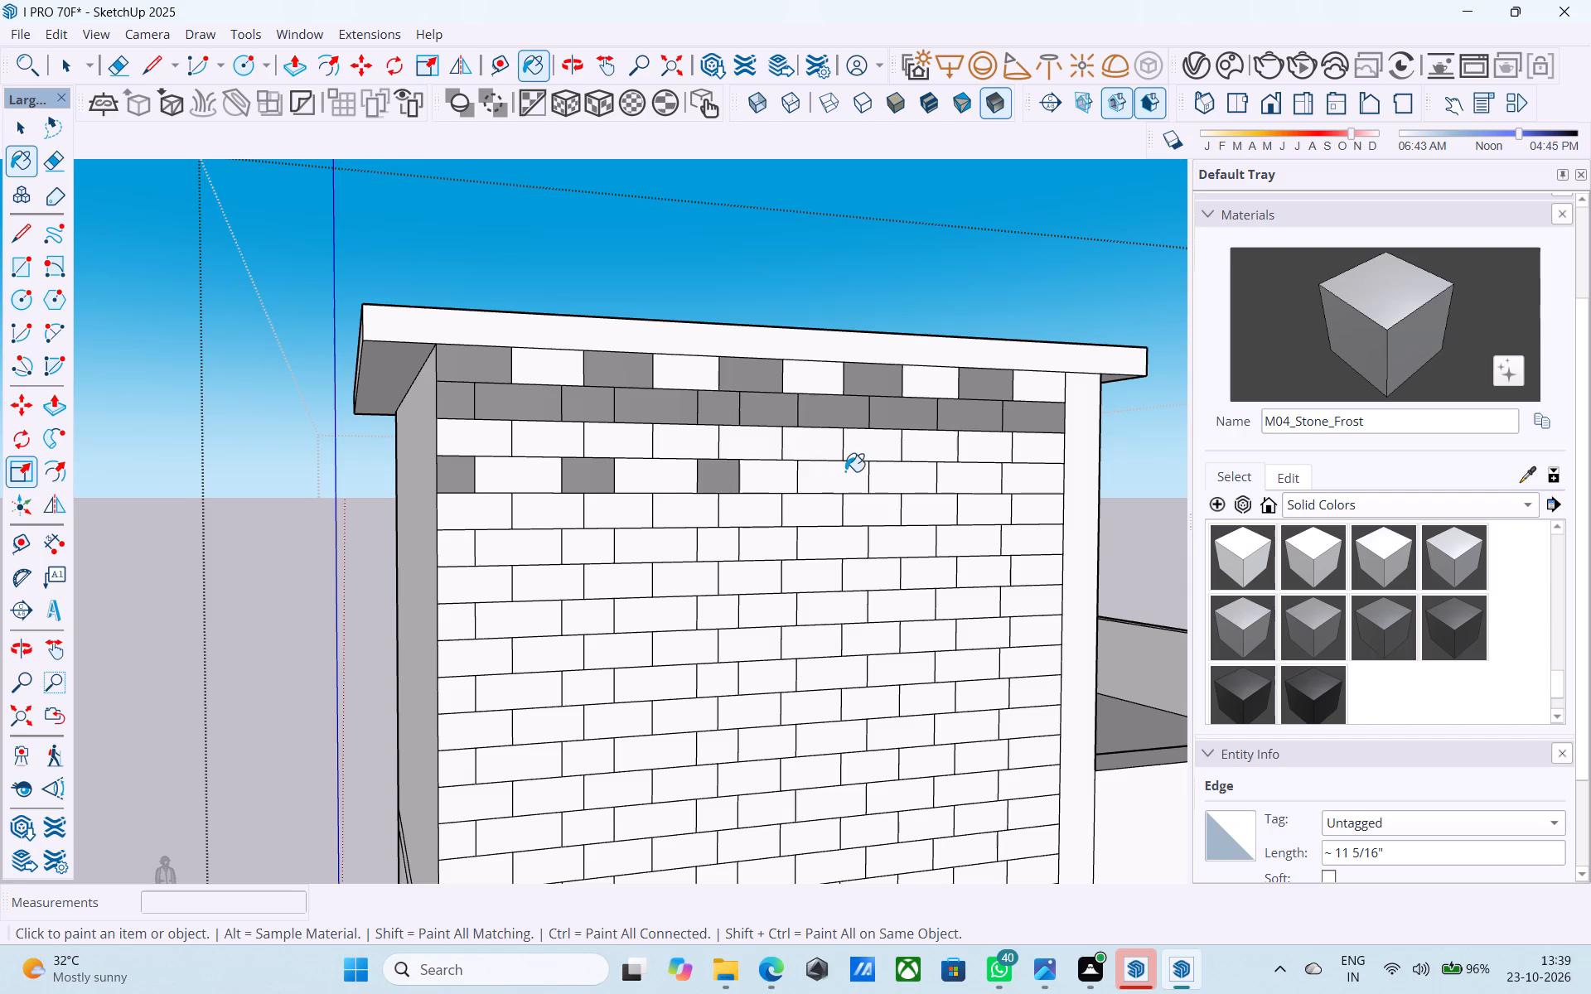
{"action": "left_click", "coordinate": [963, 470]}
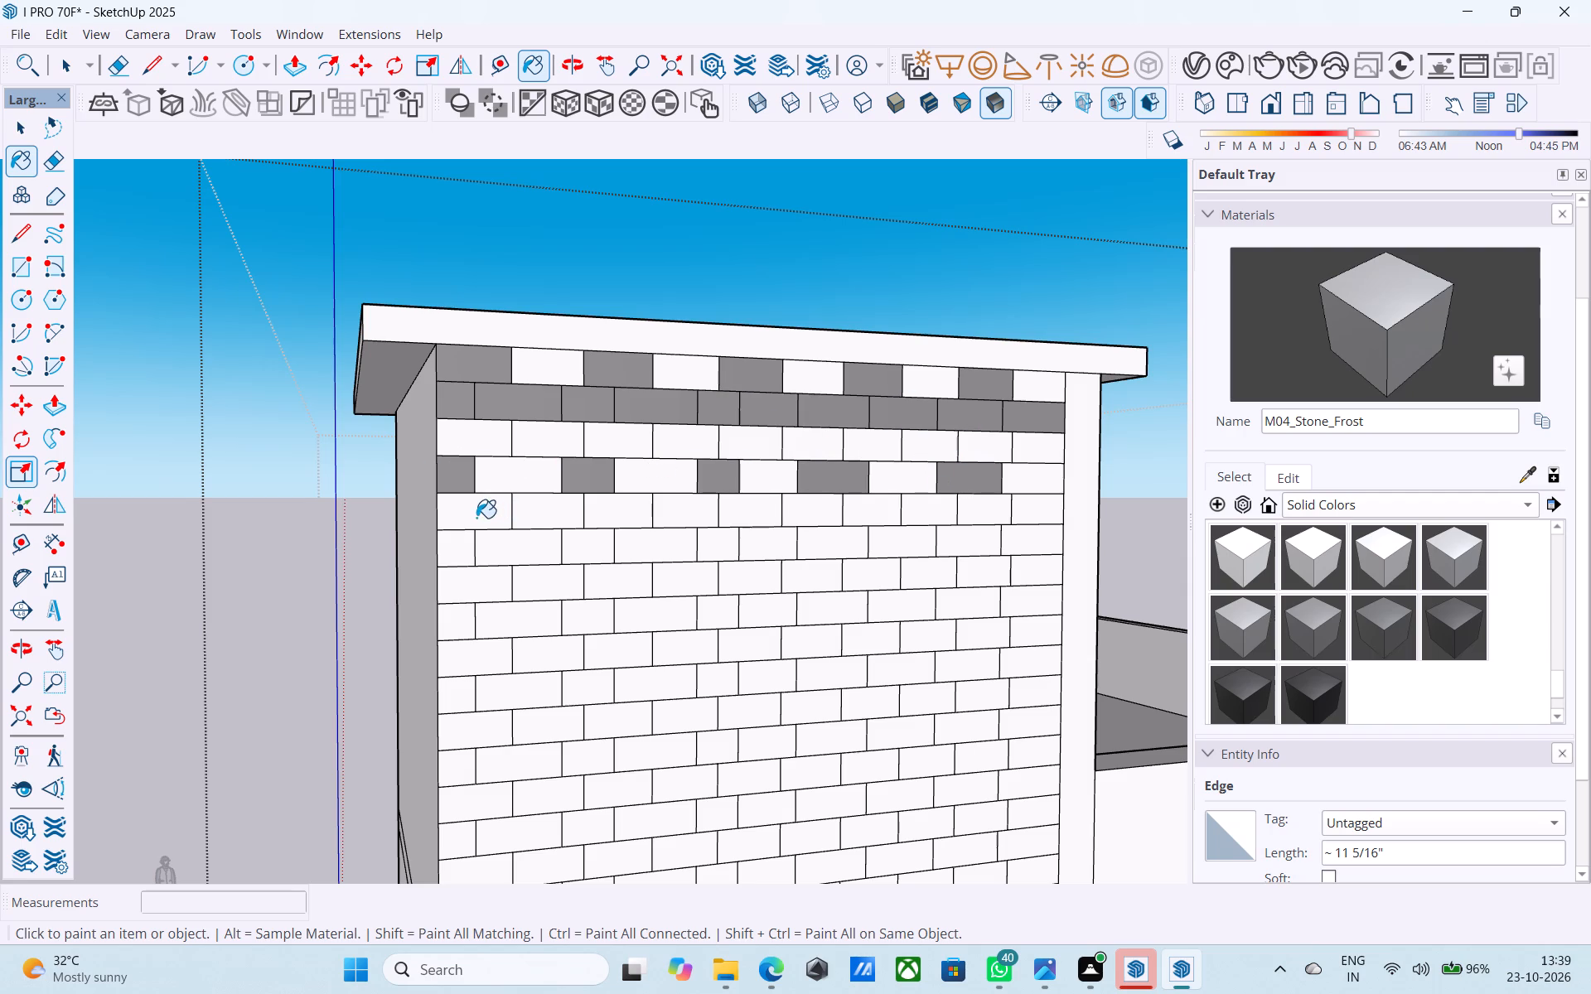
Fill the whole third course from the top, between the painted courses, with M04_Stone_Frost.
{"action": "left_click", "coordinate": [462, 454]}
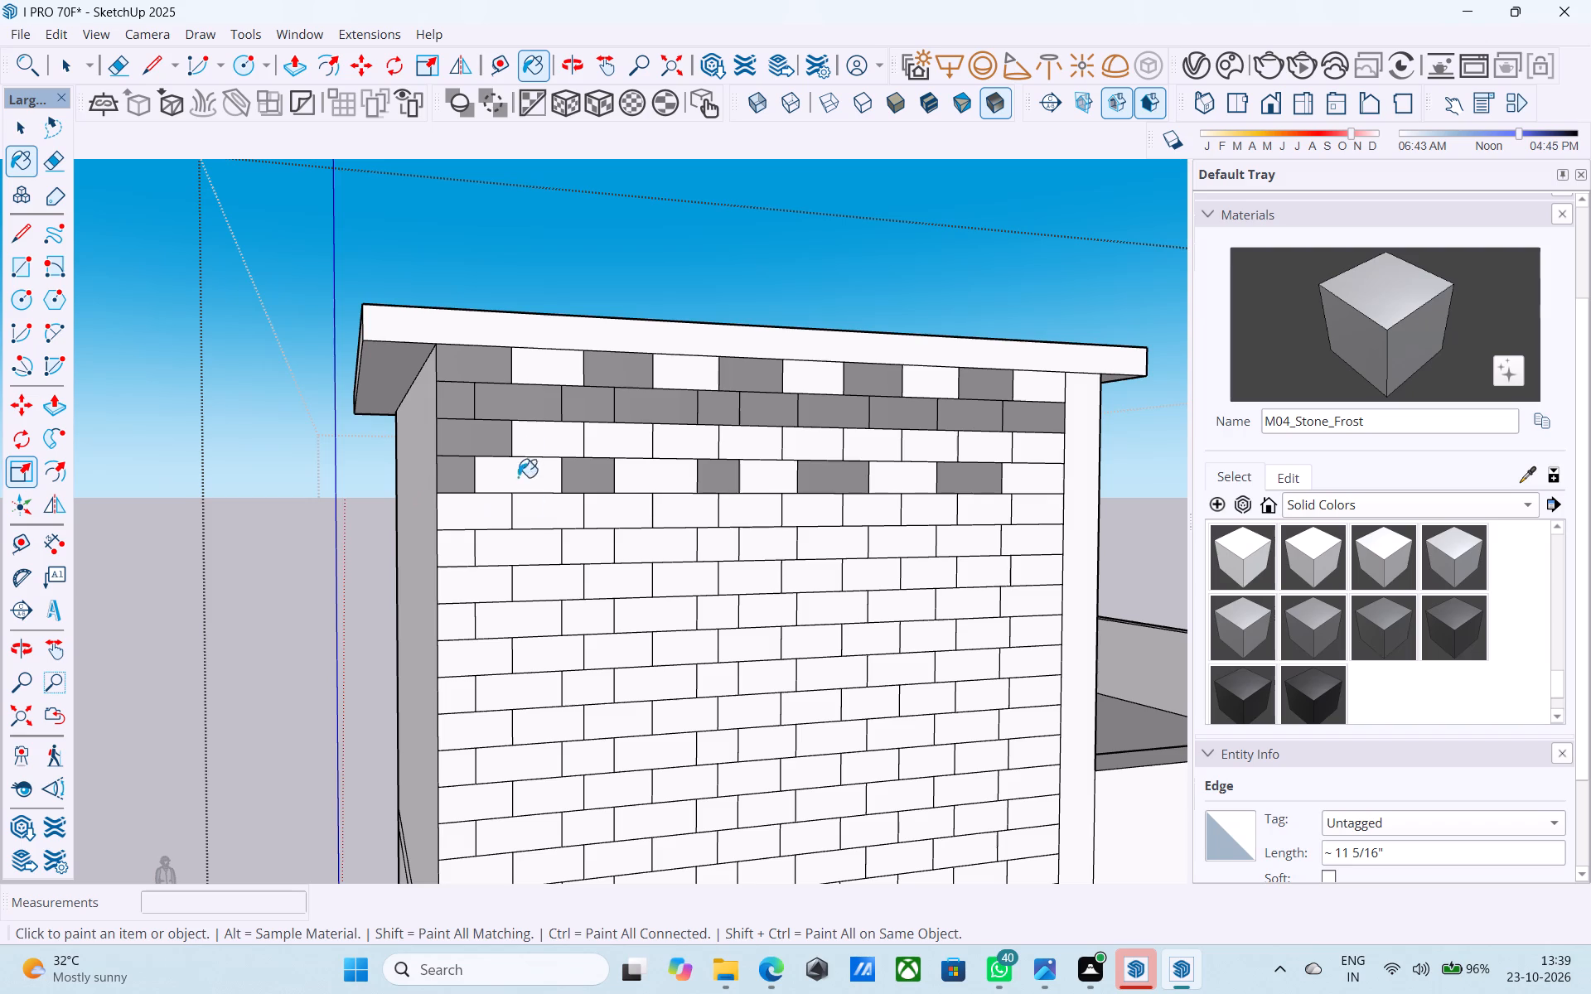
{"action": "left_click", "coordinate": [544, 443]}
{"action": "left_click", "coordinate": [592, 454]}
{"action": "left_click", "coordinate": [694, 447]}
{"action": "left_click", "coordinate": [752, 445]}
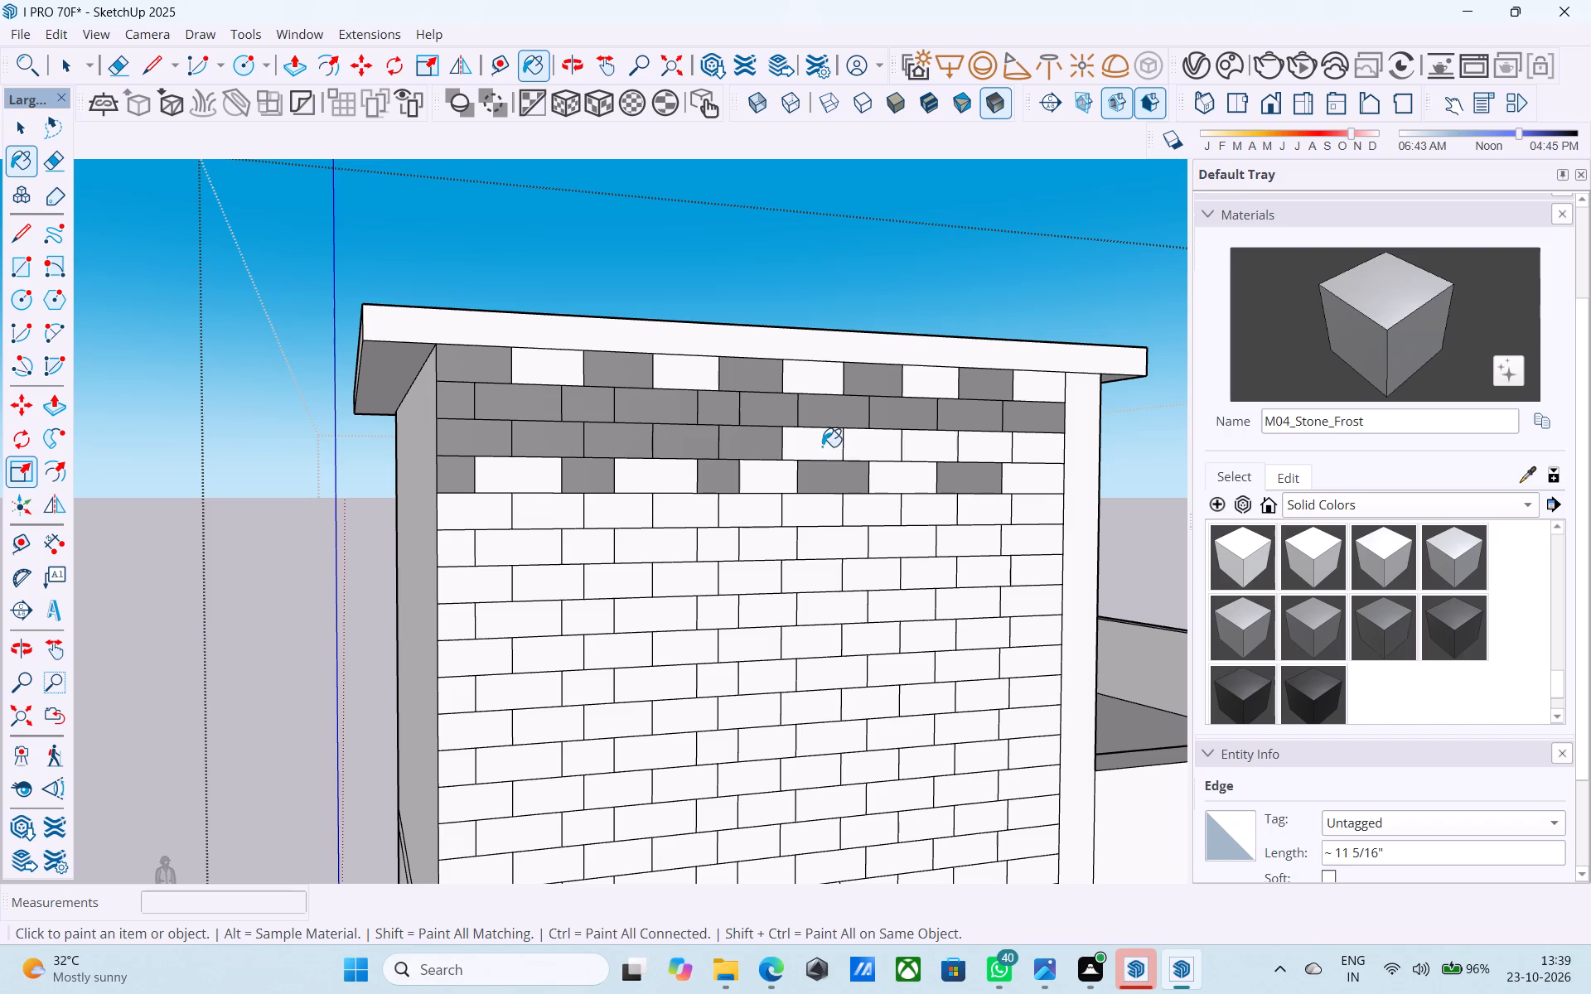
{"action": "left_click", "coordinate": [822, 446]}
{"action": "left_click", "coordinate": [864, 447]}
{"action": "left_click", "coordinate": [916, 453]}
{"action": "left_click", "coordinate": [981, 445]}
{"action": "left_click", "coordinate": [1032, 444]}
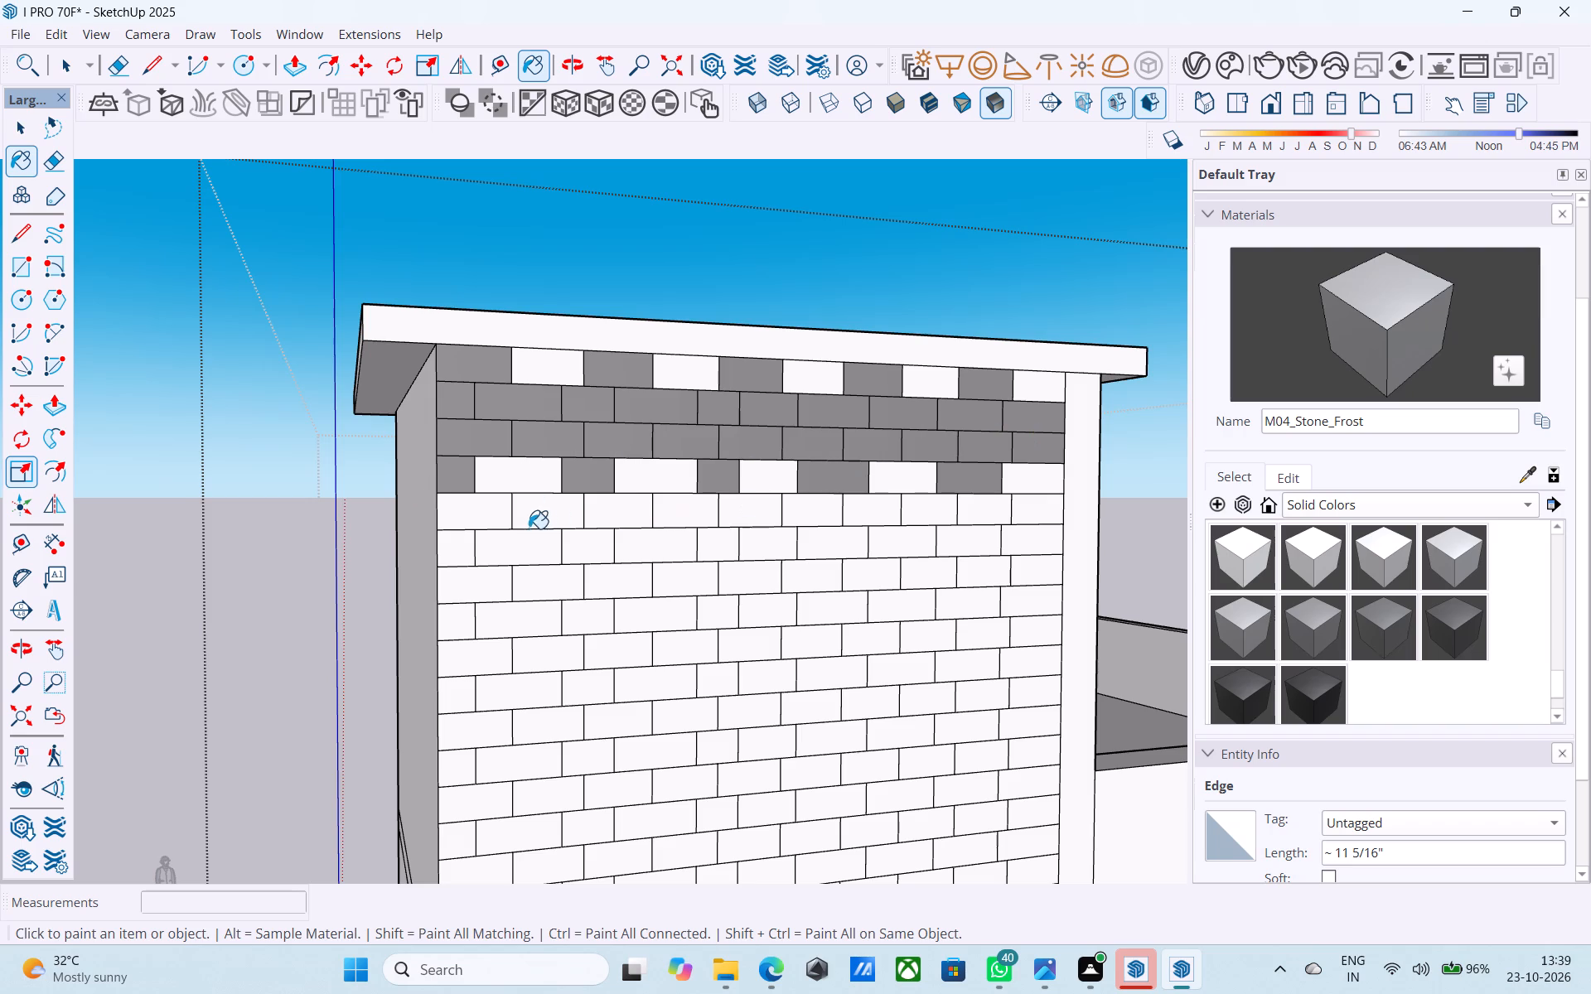
Paint the entire fifth course from the top with M04_Stone_Frost, plus one brick near the outer corner in the sixth course.
{"action": "left_click", "coordinate": [474, 525]}
{"action": "left_click", "coordinate": [514, 533]}
{"action": "left_click", "coordinate": [615, 519]}
{"action": "left_click", "coordinate": [570, 528]}
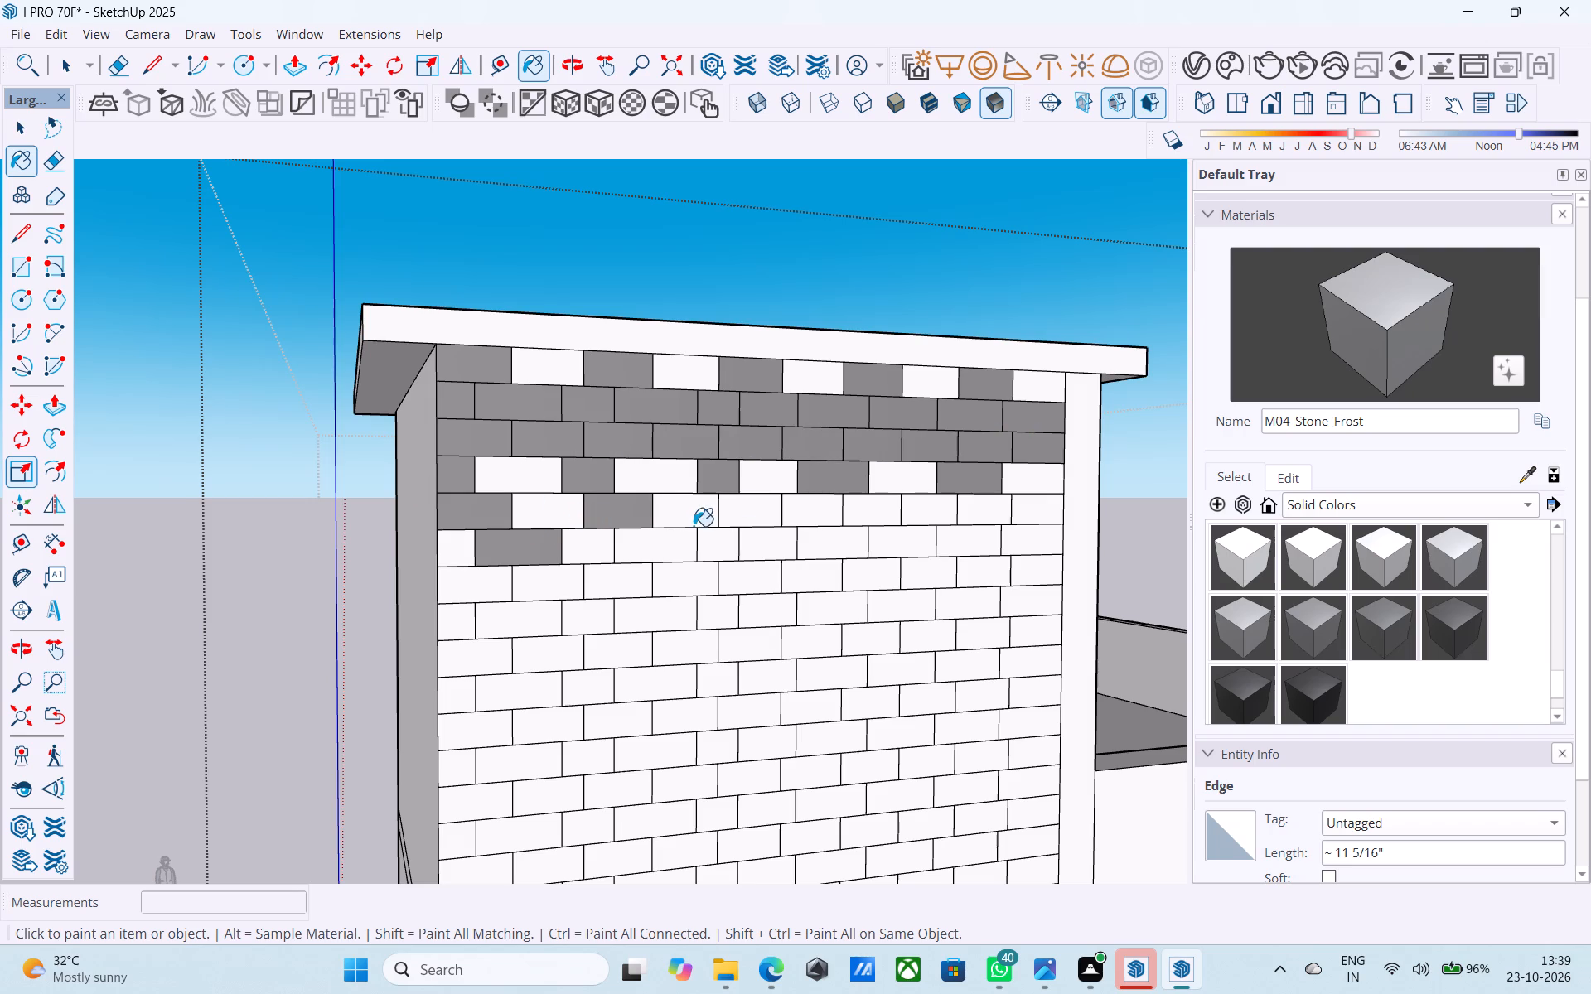
{"action": "left_click", "coordinate": [694, 526]}
{"action": "left_click_drag", "start_coordinate": [563, 527], "coordinate": [573, 516]}
{"action": "left_click", "coordinate": [719, 515]}
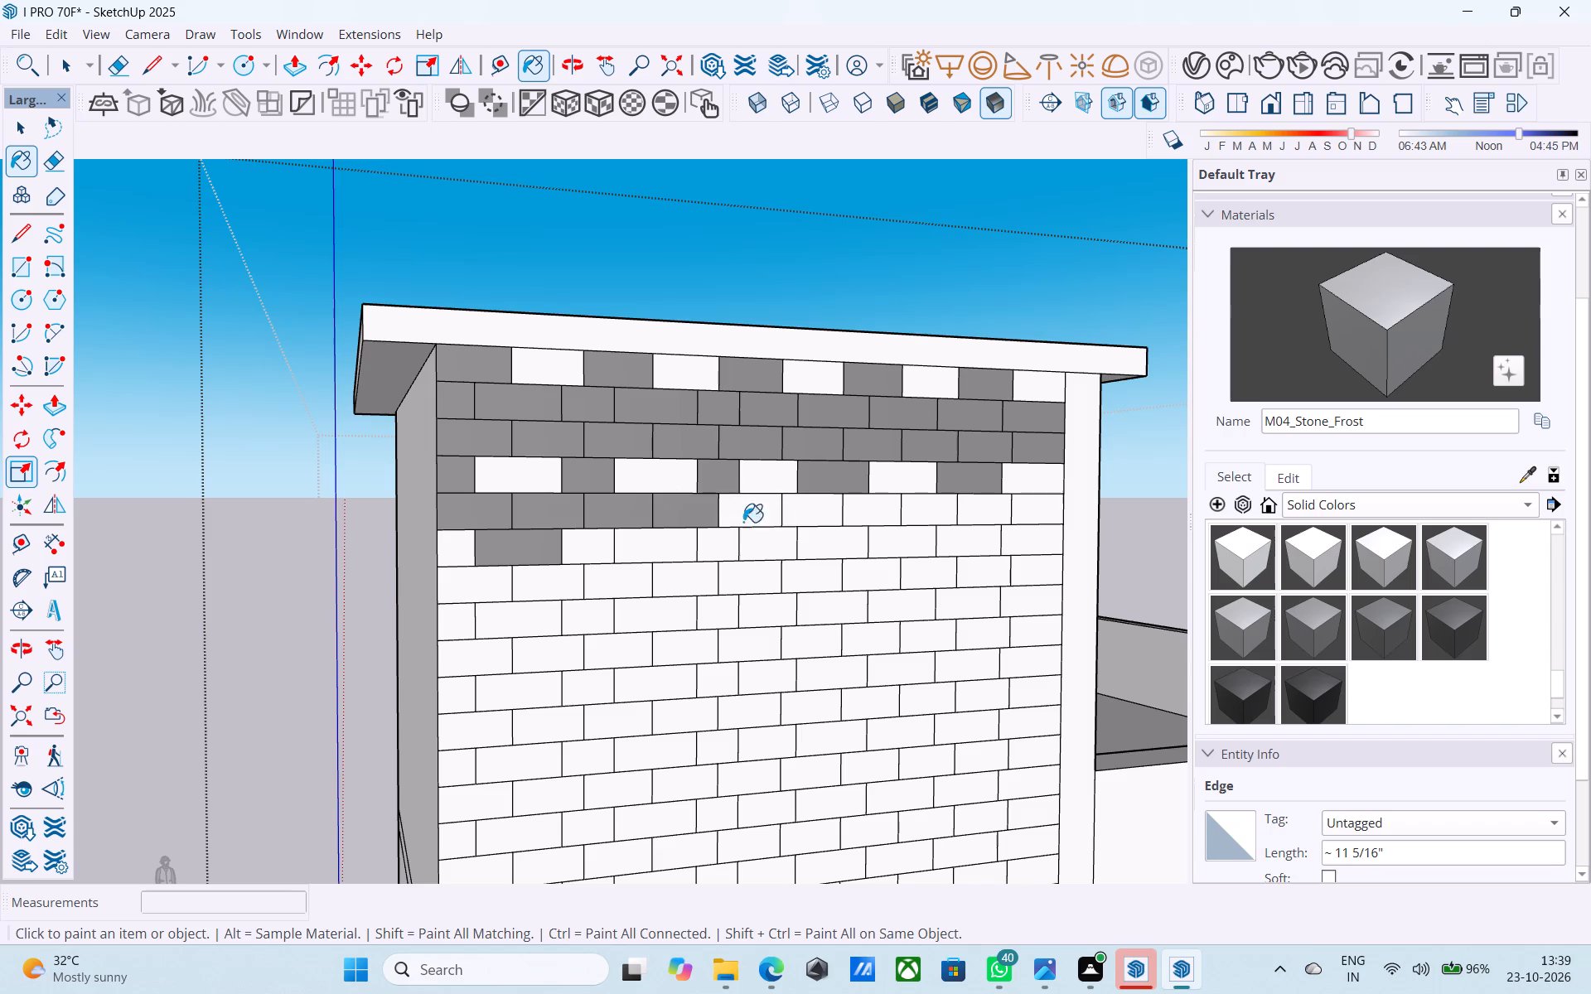
{"action": "left_click", "coordinate": [820, 517]}
{"action": "left_click", "coordinate": [762, 512]}
{"action": "left_click", "coordinate": [883, 509]}
{"action": "left_click", "coordinate": [911, 508]}
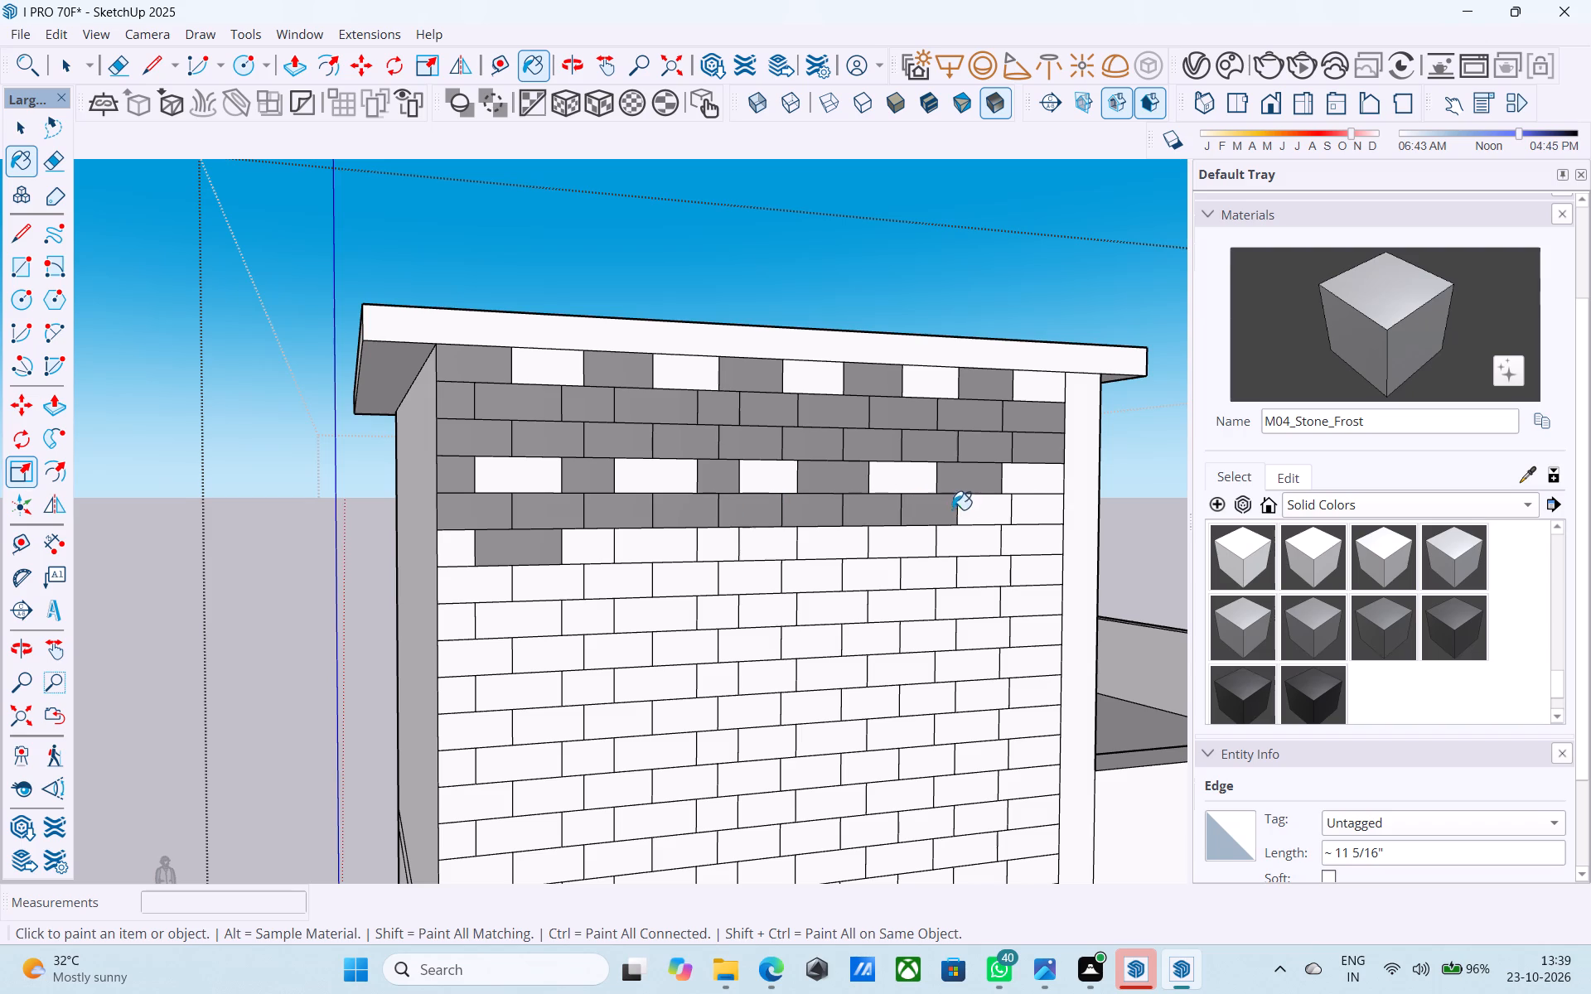
{"action": "left_click", "coordinate": [968, 509]}
{"action": "left_click", "coordinate": [1013, 507]}
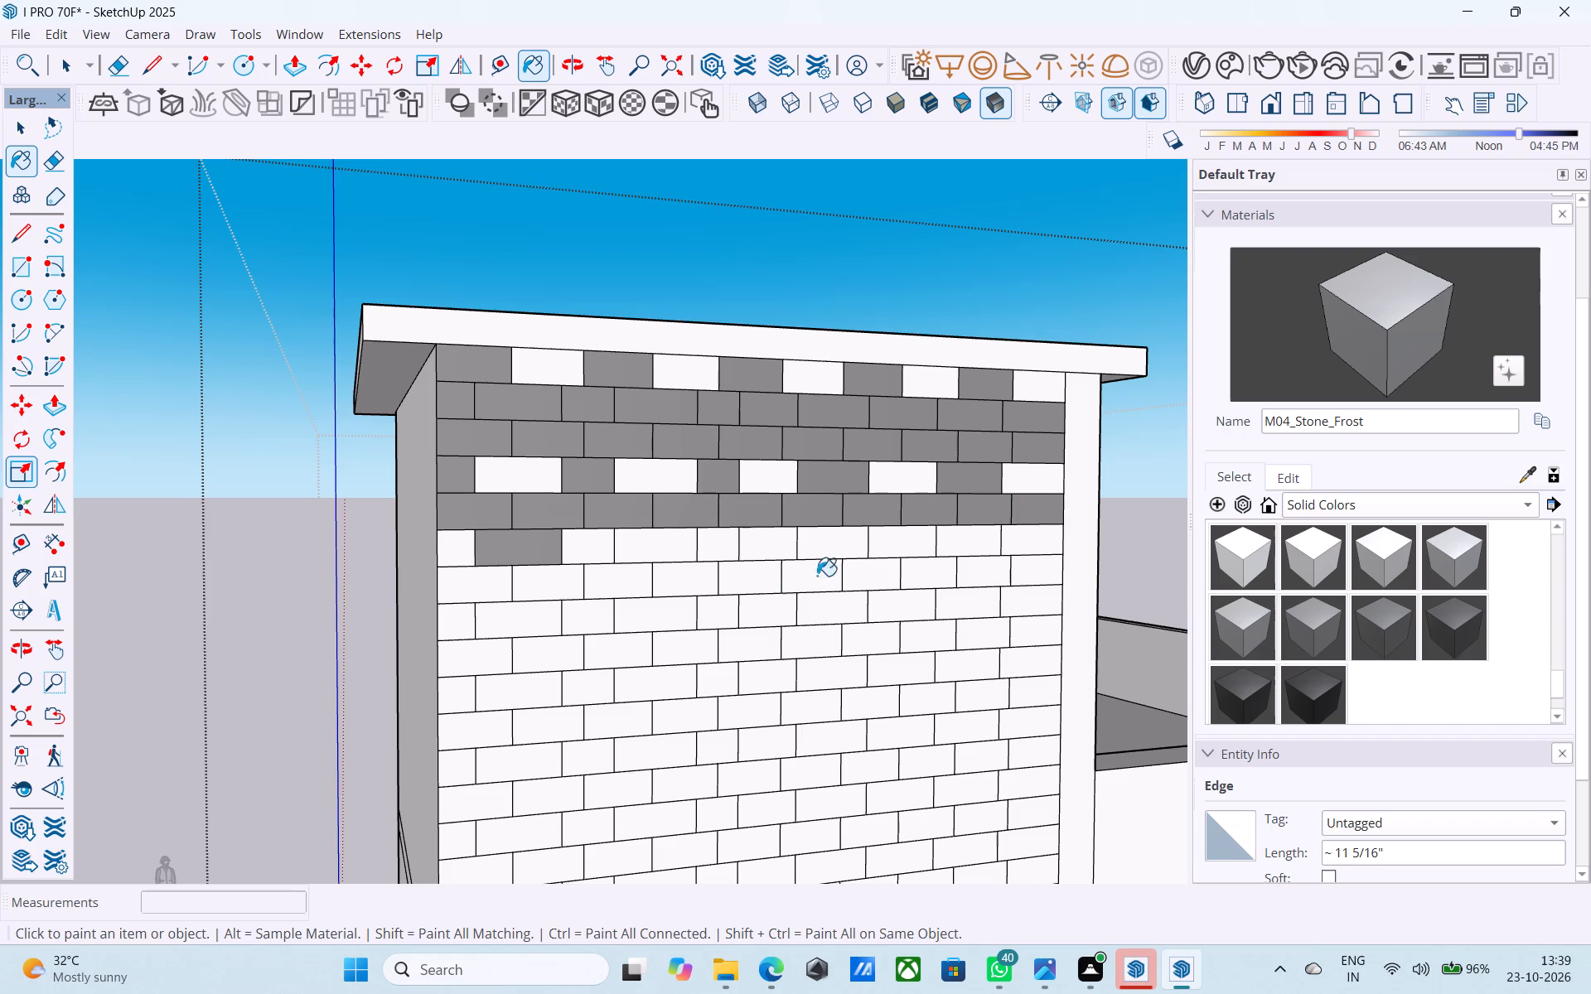
Continue spaced M04_Stone_Frost bricks along the sixth course from the top, leaving single white bricks between them.
{"action": "left_click", "coordinate": [647, 556]}
{"action": "left_click", "coordinate": [771, 551]}
{"action": "left_click", "coordinate": [885, 547]}
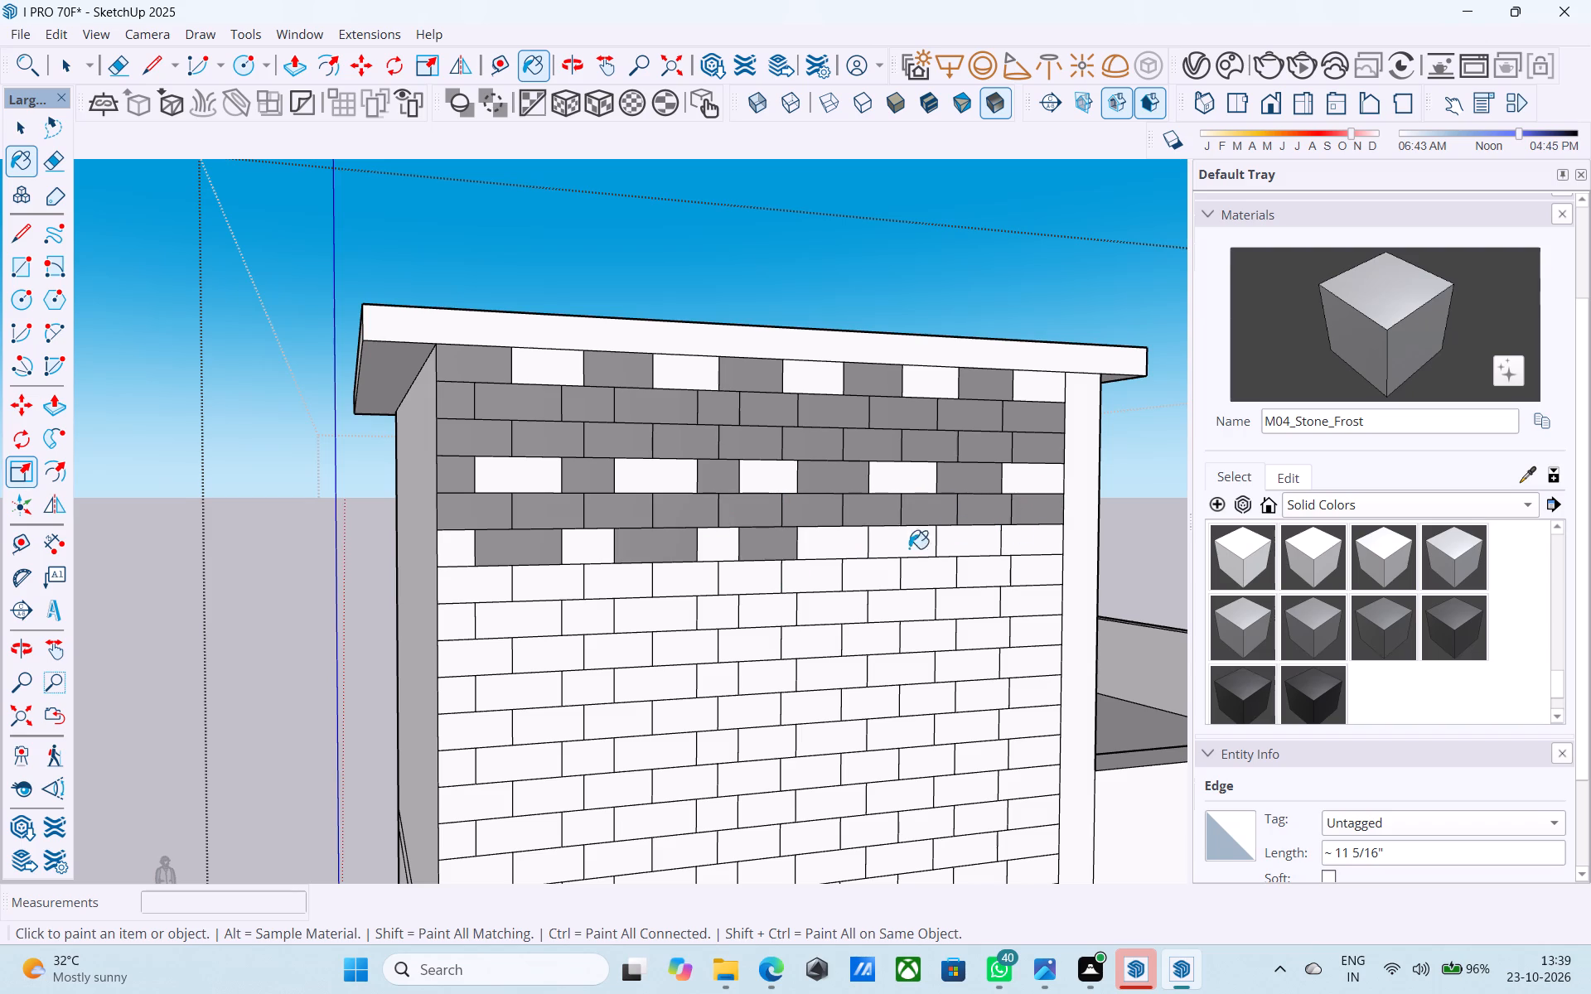
{"action": "left_click", "coordinate": [1010, 540]}
Paint the whole seventh course and spaced bricks in the eighth course from the top with M04_Stone_Frost.
{"action": "left_click", "coordinate": [1022, 576]}
{"action": "left_click", "coordinate": [988, 581]}
{"action": "left_click", "coordinate": [920, 583]}
{"action": "left_click", "coordinate": [873, 584]}
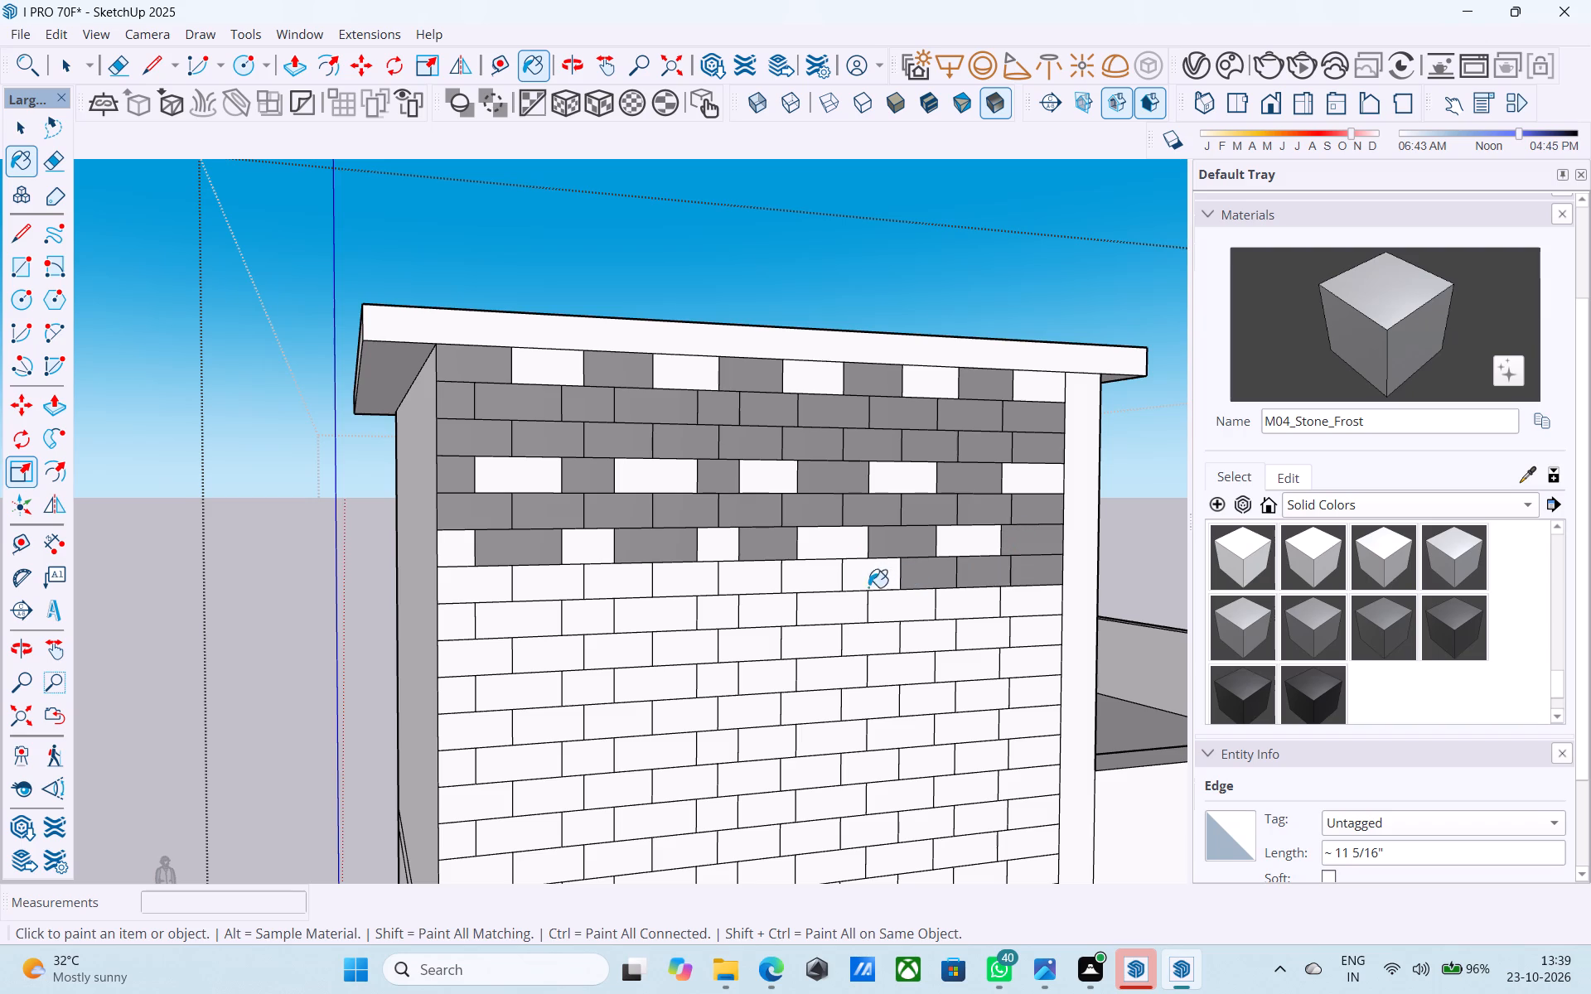
{"action": "left_click", "coordinate": [813, 600]}
{"action": "left_click", "coordinate": [793, 585]}
{"action": "left_click", "coordinate": [758, 581]}
{"action": "left_click", "coordinate": [708, 584]}
{"action": "left_click", "coordinate": [618, 582]}
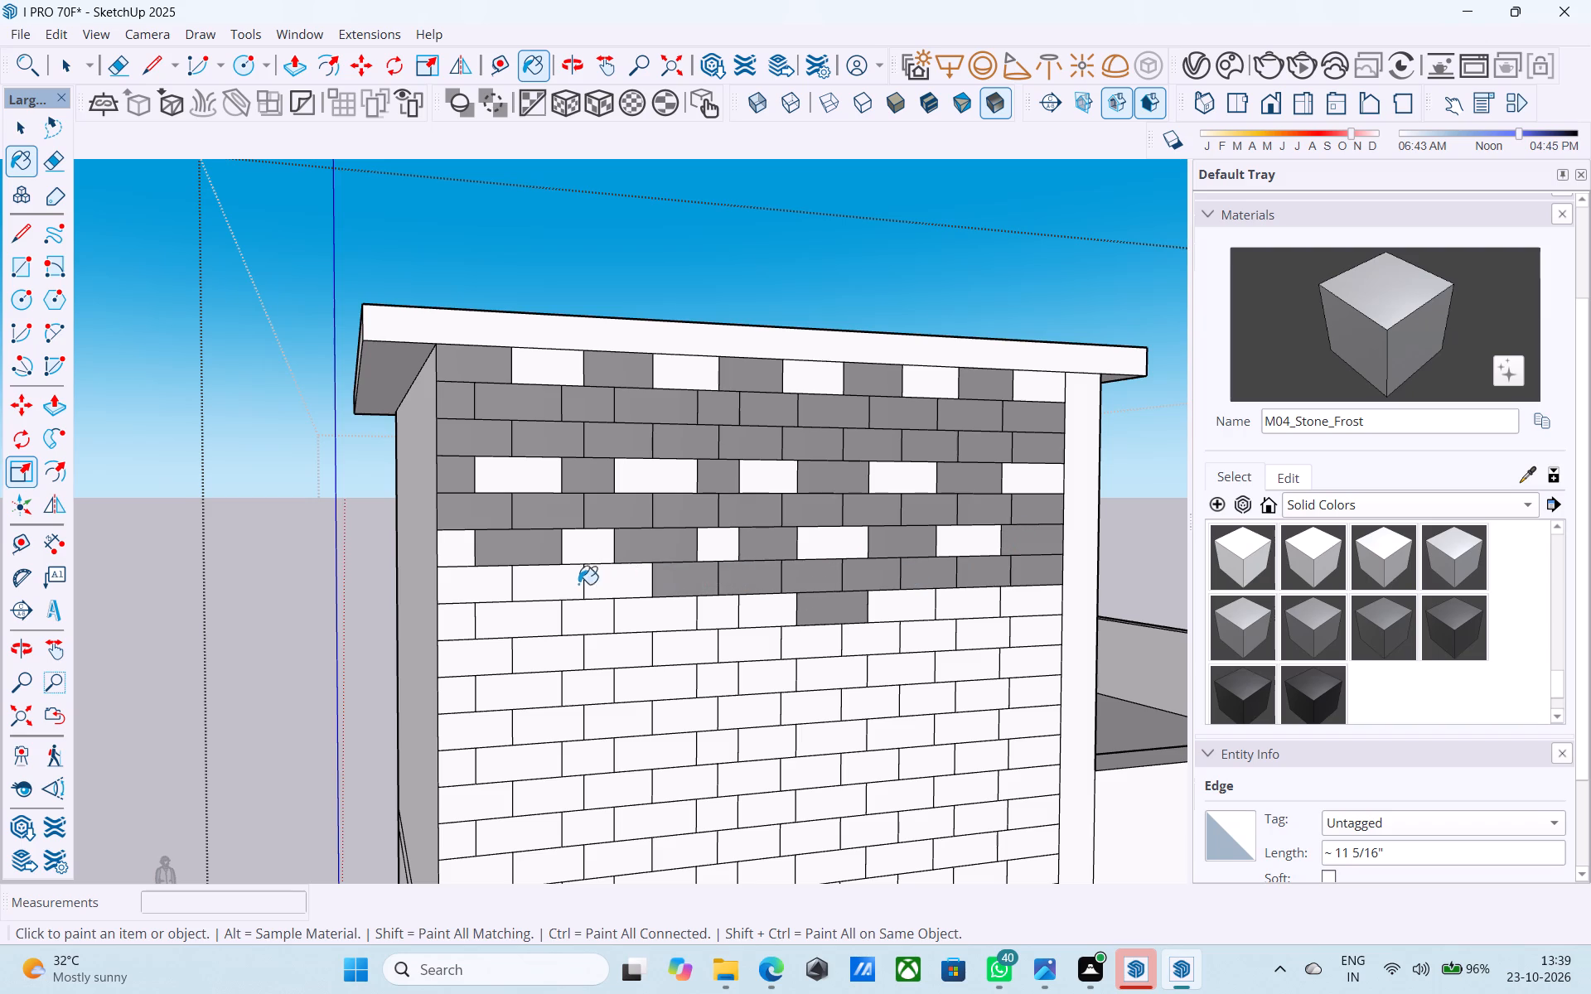
{"action": "left_click", "coordinate": [566, 584]}
{"action": "left_click", "coordinate": [501, 583]}
{"action": "left_click", "coordinate": [499, 629]}
{"action": "left_click", "coordinate": [668, 610]}
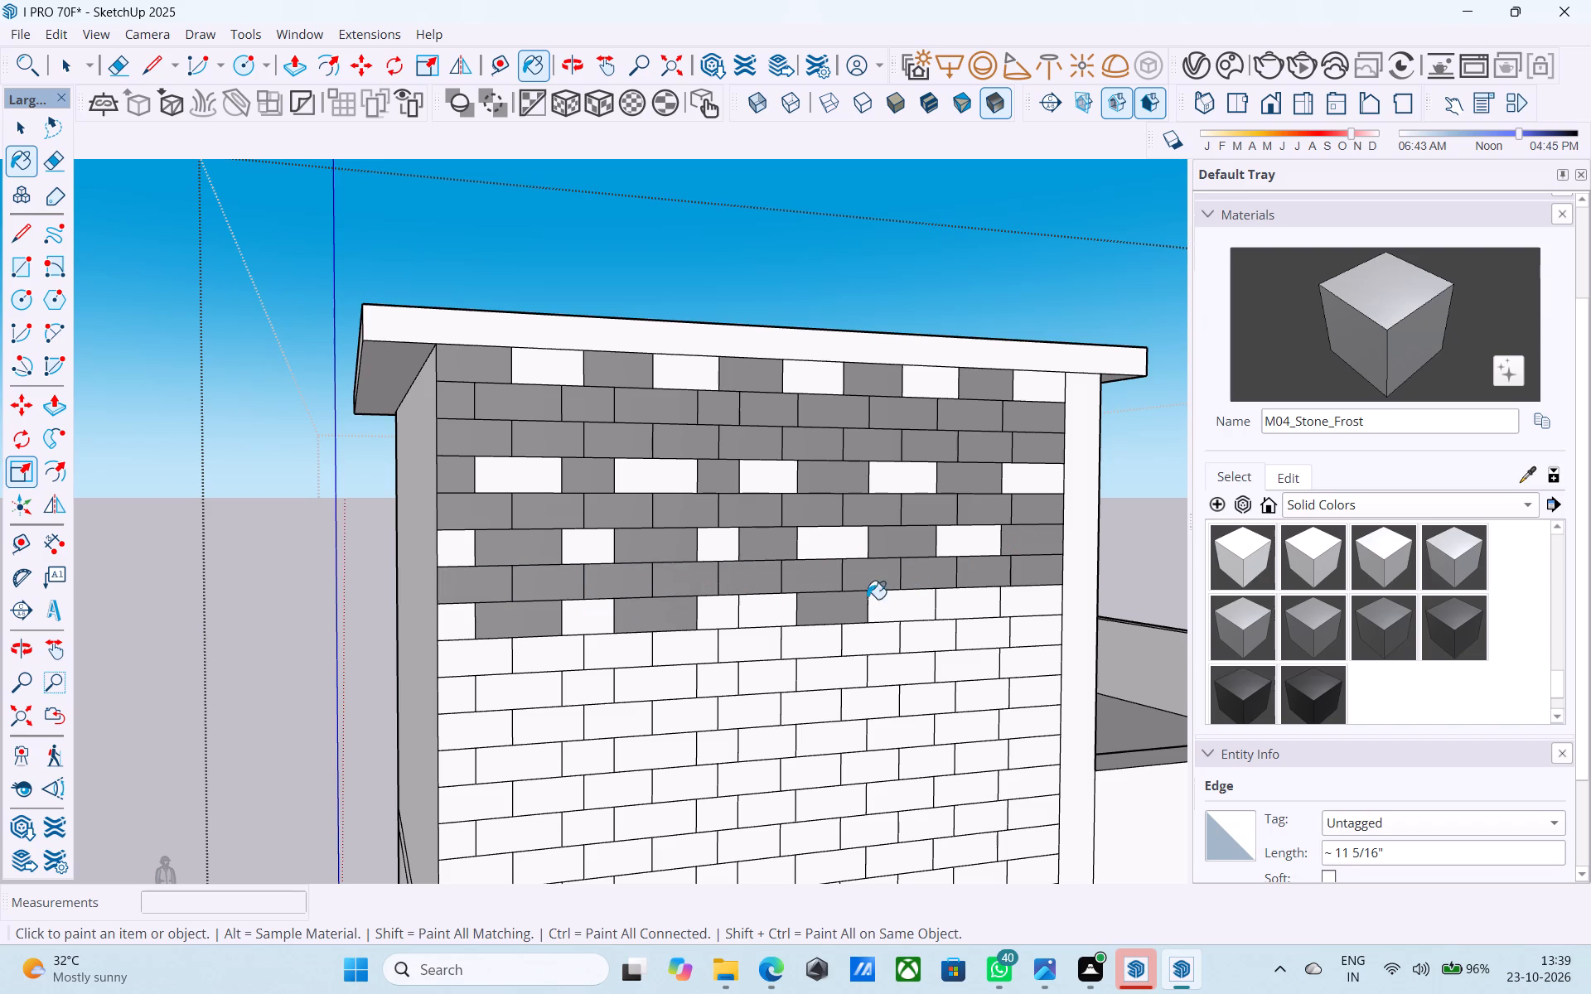
{"action": "left_click", "coordinate": [966, 602]}
Paint every brick in the ninth course from the top of the upper wall with M04_Stone_Frost.
{"action": "left_click", "coordinate": [1020, 632]}
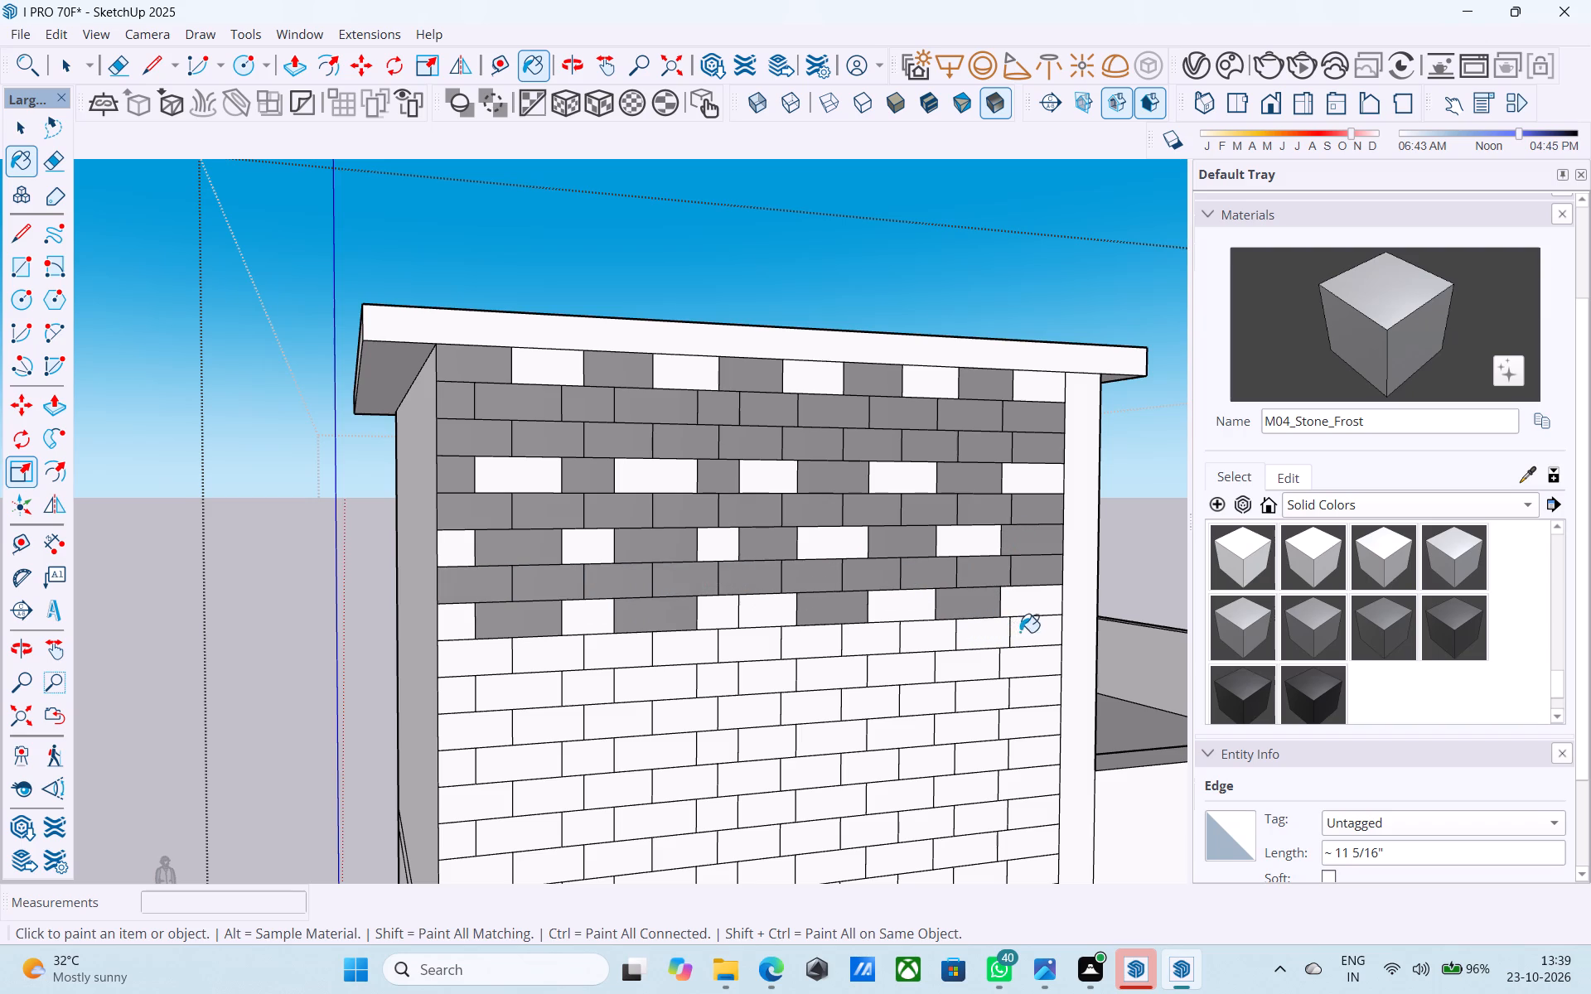
{"action": "left_click", "coordinate": [921, 643]}
{"action": "left_click", "coordinate": [883, 642]}
{"action": "left_click", "coordinate": [983, 630]}
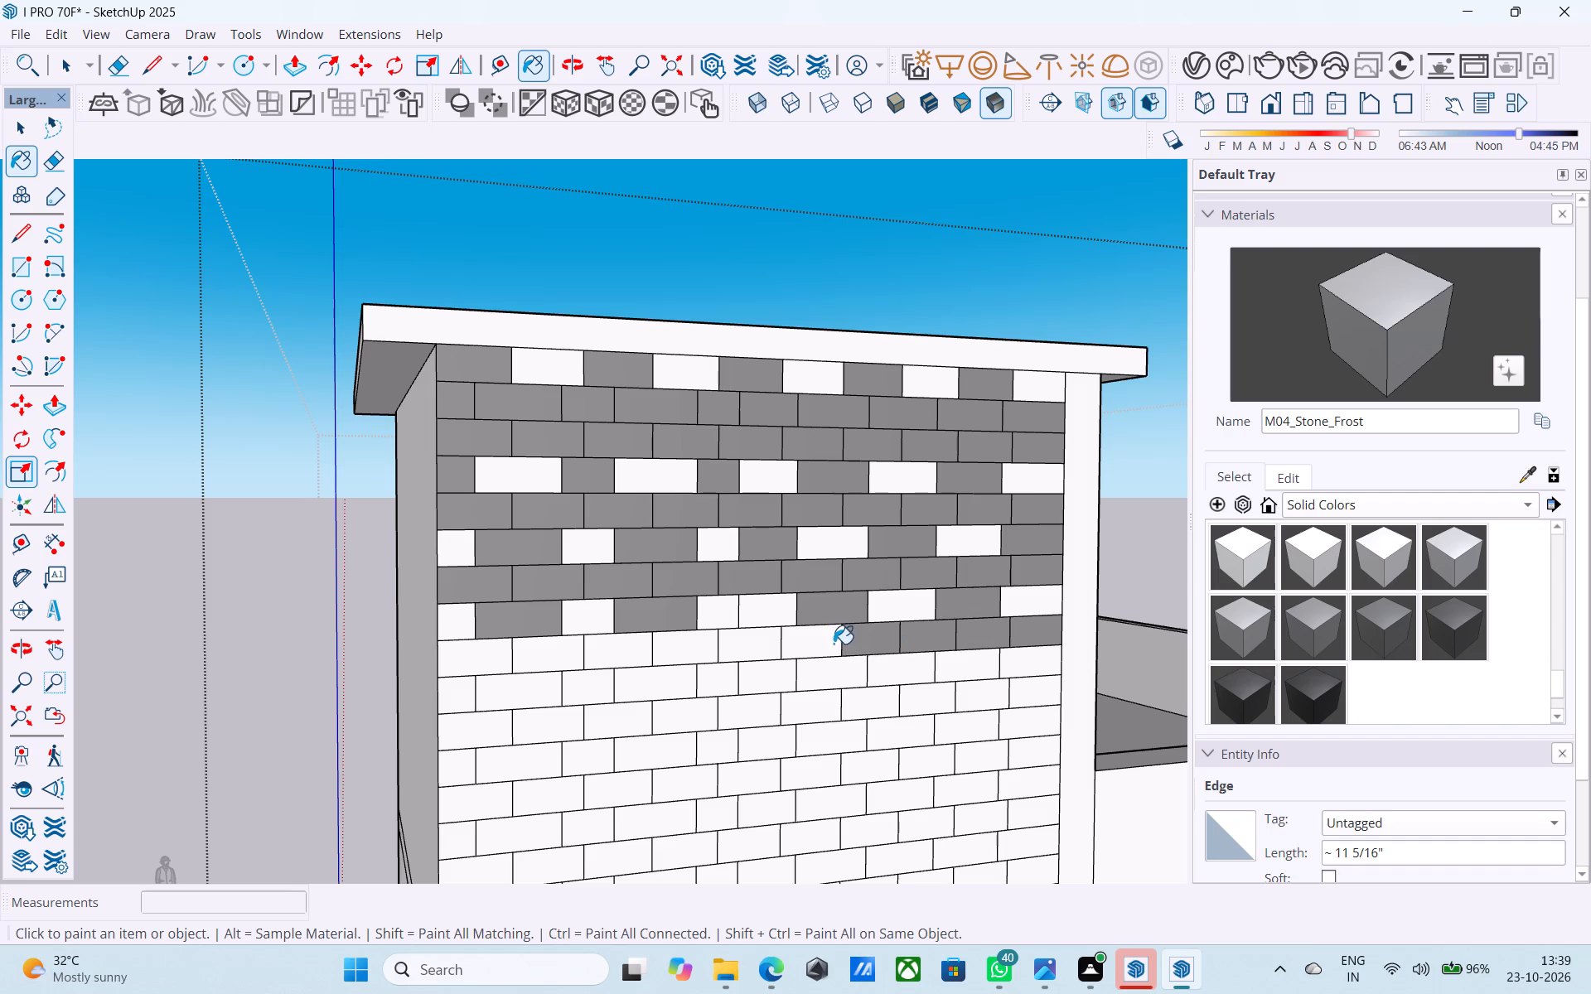
{"action": "left_click", "coordinate": [825, 645]}
{"action": "left_click", "coordinate": [762, 651]}
{"action": "left_click", "coordinate": [718, 644]}
{"action": "left_click", "coordinate": [612, 647]}
{"action": "left_click", "coordinate": [559, 659]}
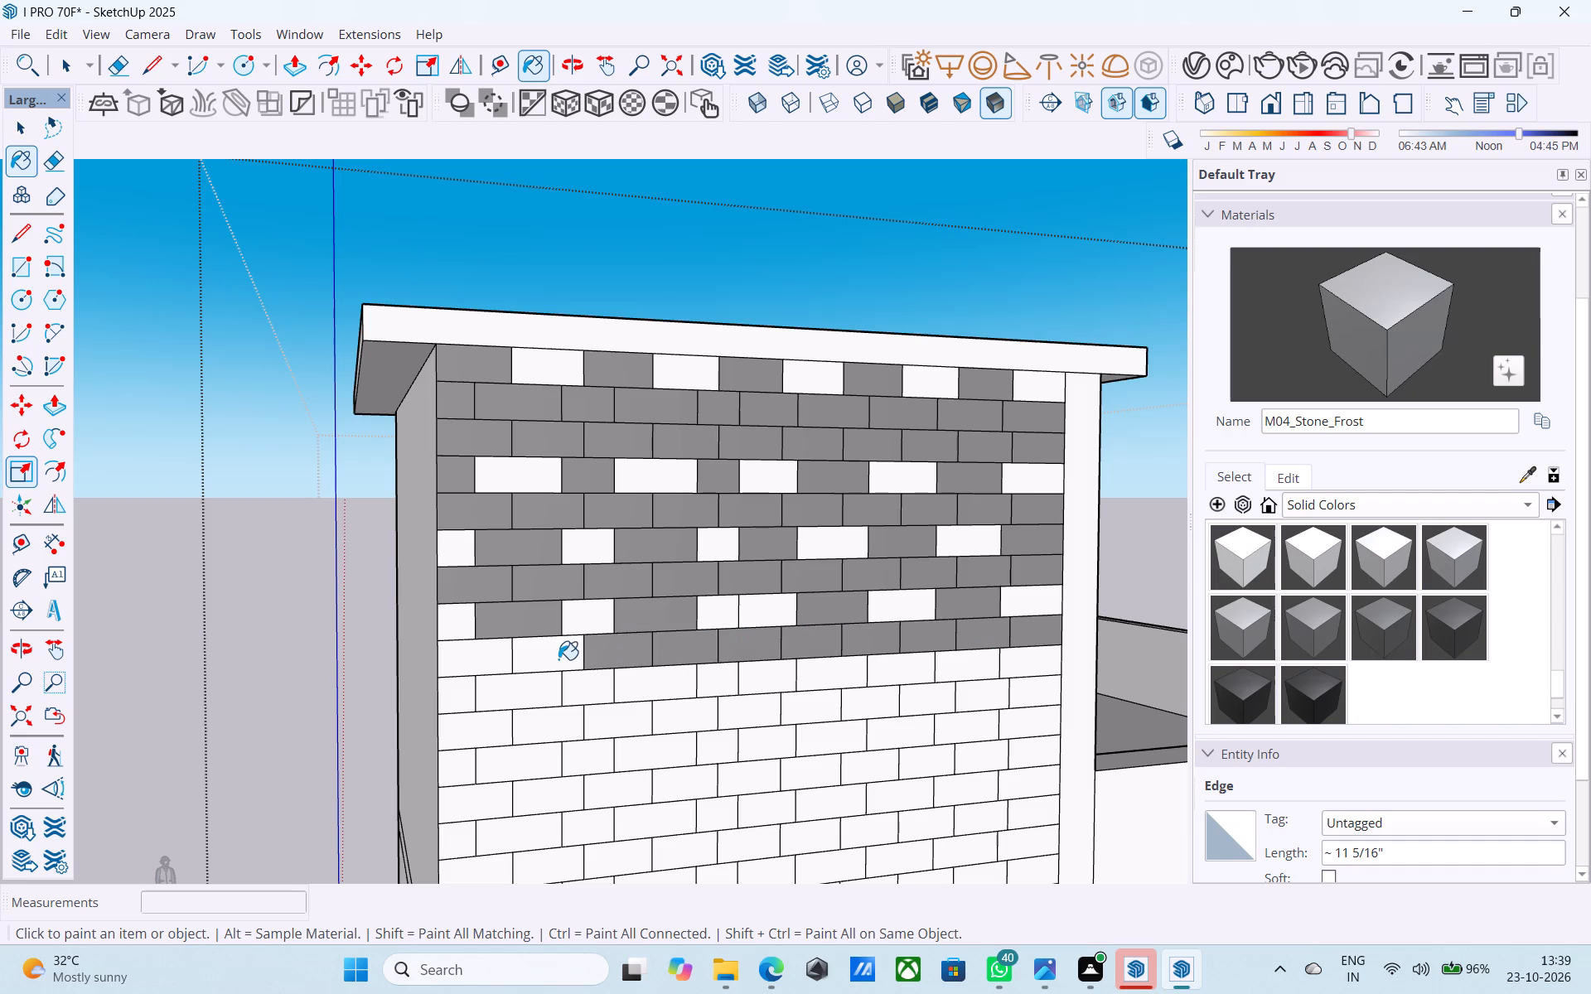
{"action": "left_click", "coordinate": [503, 661]}
Paint every brick in the tenth course from the top of the upper wall with M04_Stone_Frost.
{"action": "left_click", "coordinate": [455, 702]}
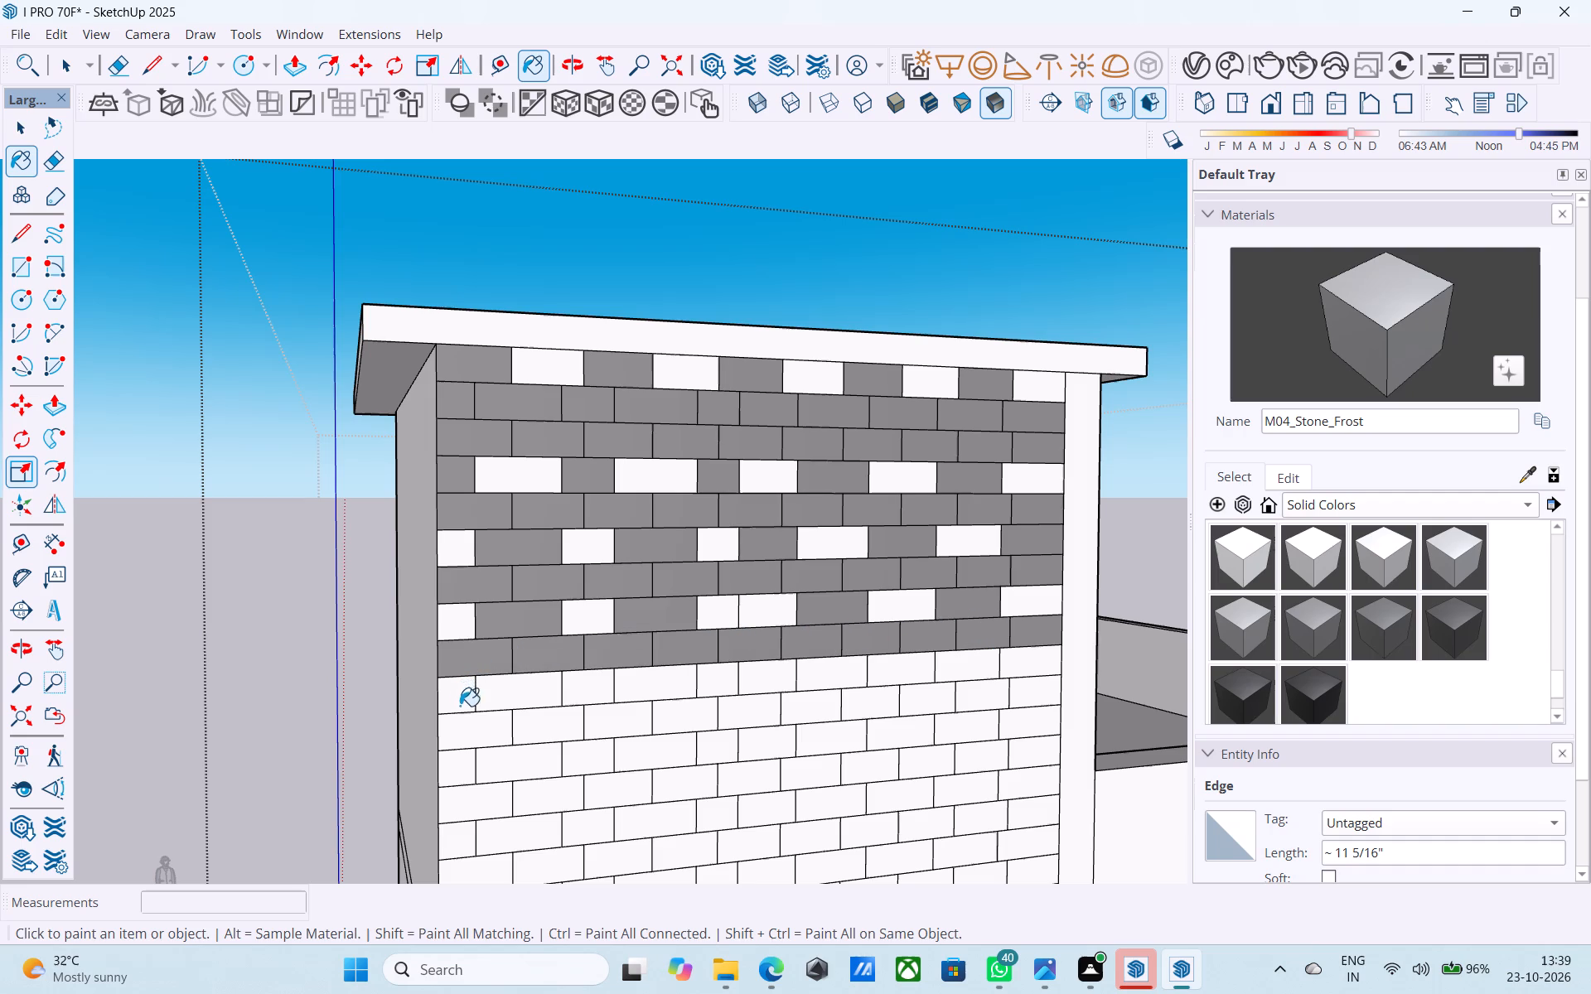
{"action": "left_click", "coordinate": [489, 700]}
{"action": "left_click", "coordinate": [583, 692]}
{"action": "left_click_drag", "start_coordinate": [638, 691], "coordinate": [657, 690]}
{"action": "left_click", "coordinate": [708, 683]}
{"action": "left_click_drag", "start_coordinate": [757, 681], "coordinate": [787, 681]}
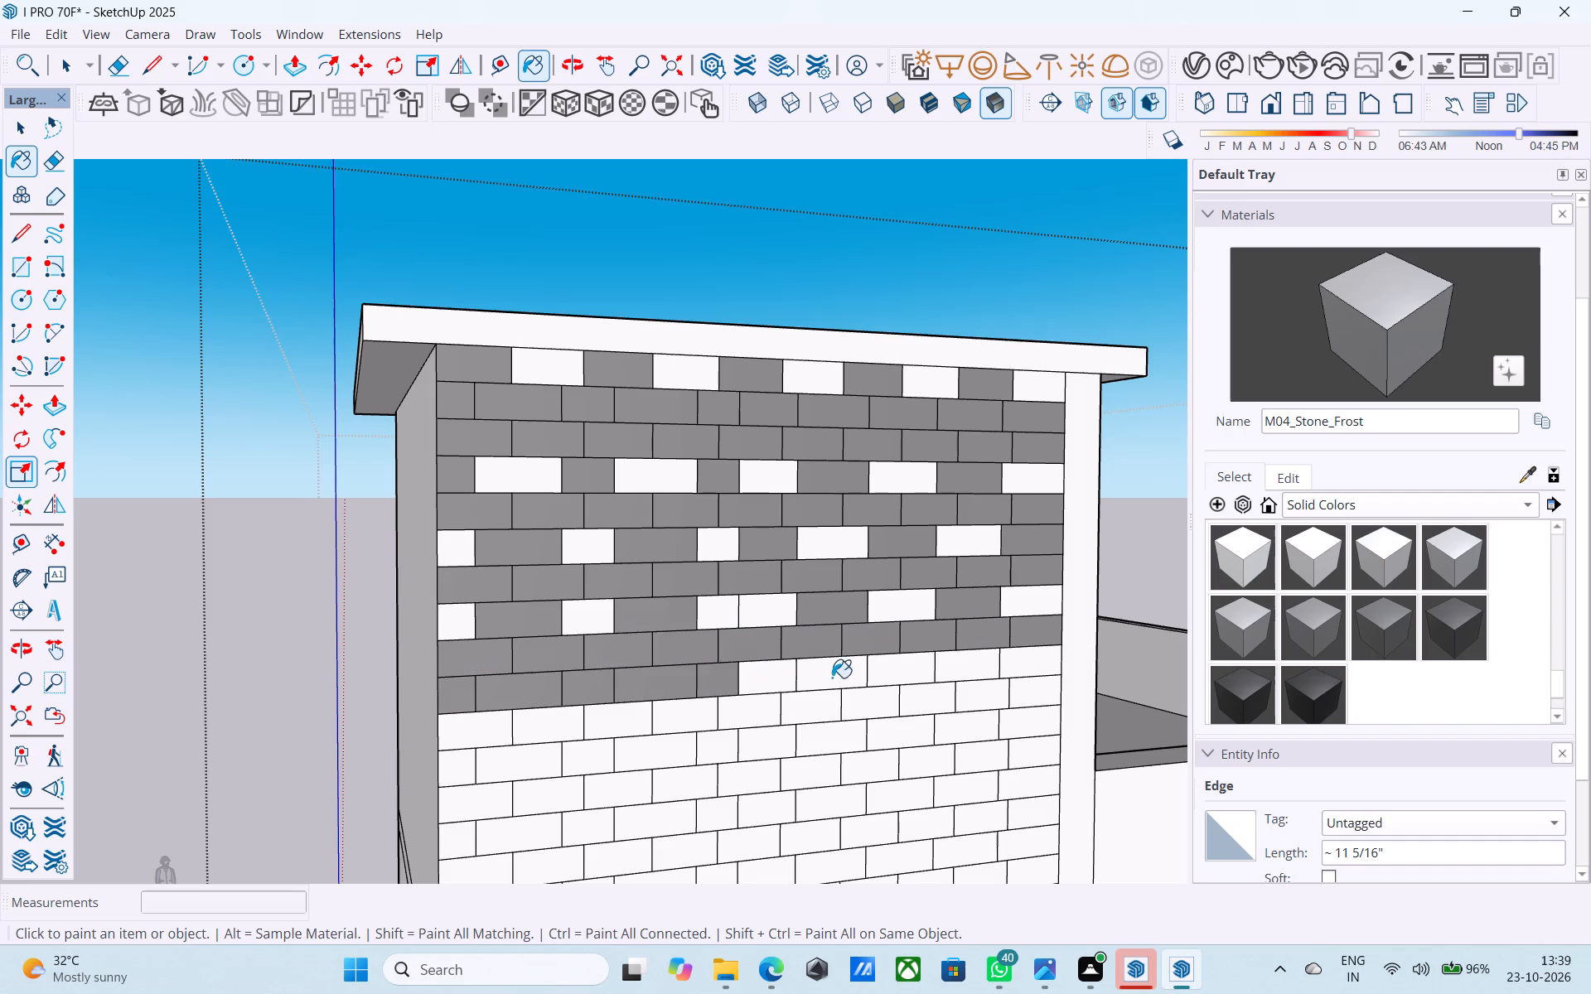
{"action": "left_click", "coordinate": [832, 678]}
{"action": "left_click", "coordinate": [878, 678]}
{"action": "left_click", "coordinate": [936, 668]}
{"action": "left_click", "coordinate": [981, 668]}
{"action": "left_click", "coordinate": [1004, 667]}
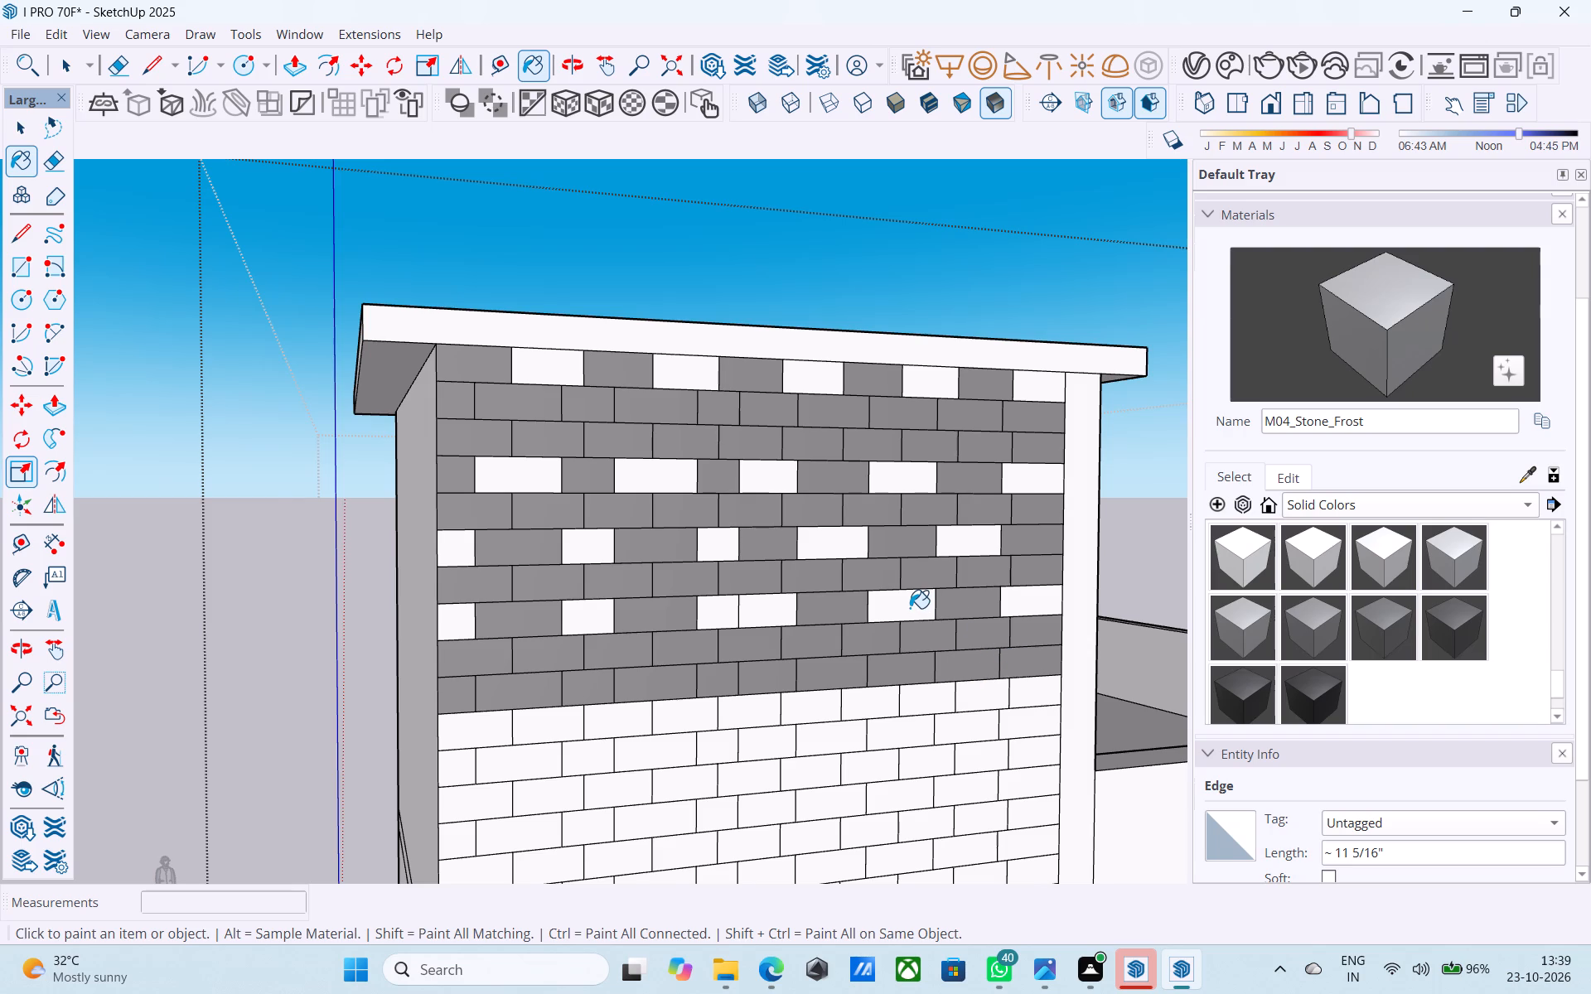
Paint alternate bricks along the eleventh course from the top with M04_Stone_Frost, leaving the brick at the outer corner white.
{"action": "scroll", "coordinate": [910, 608], "scroll_direction": "down", "scroll_amount": 3}
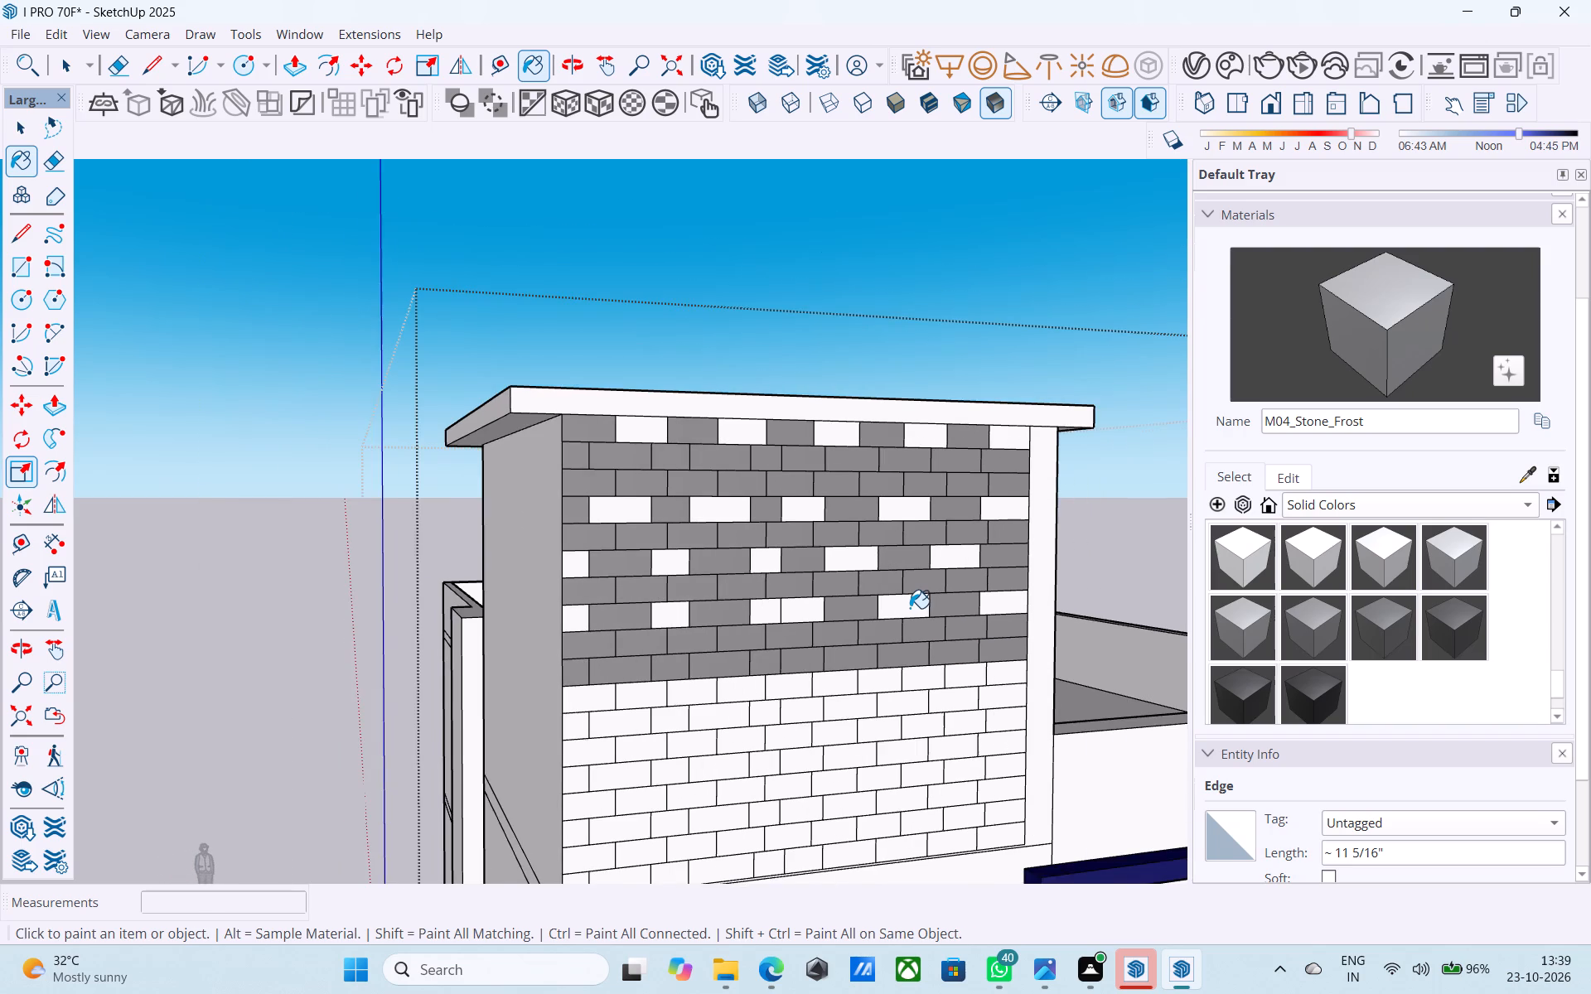
{"action": "scroll", "coordinate": [910, 608], "scroll_direction": "down", "scroll_amount": 1}
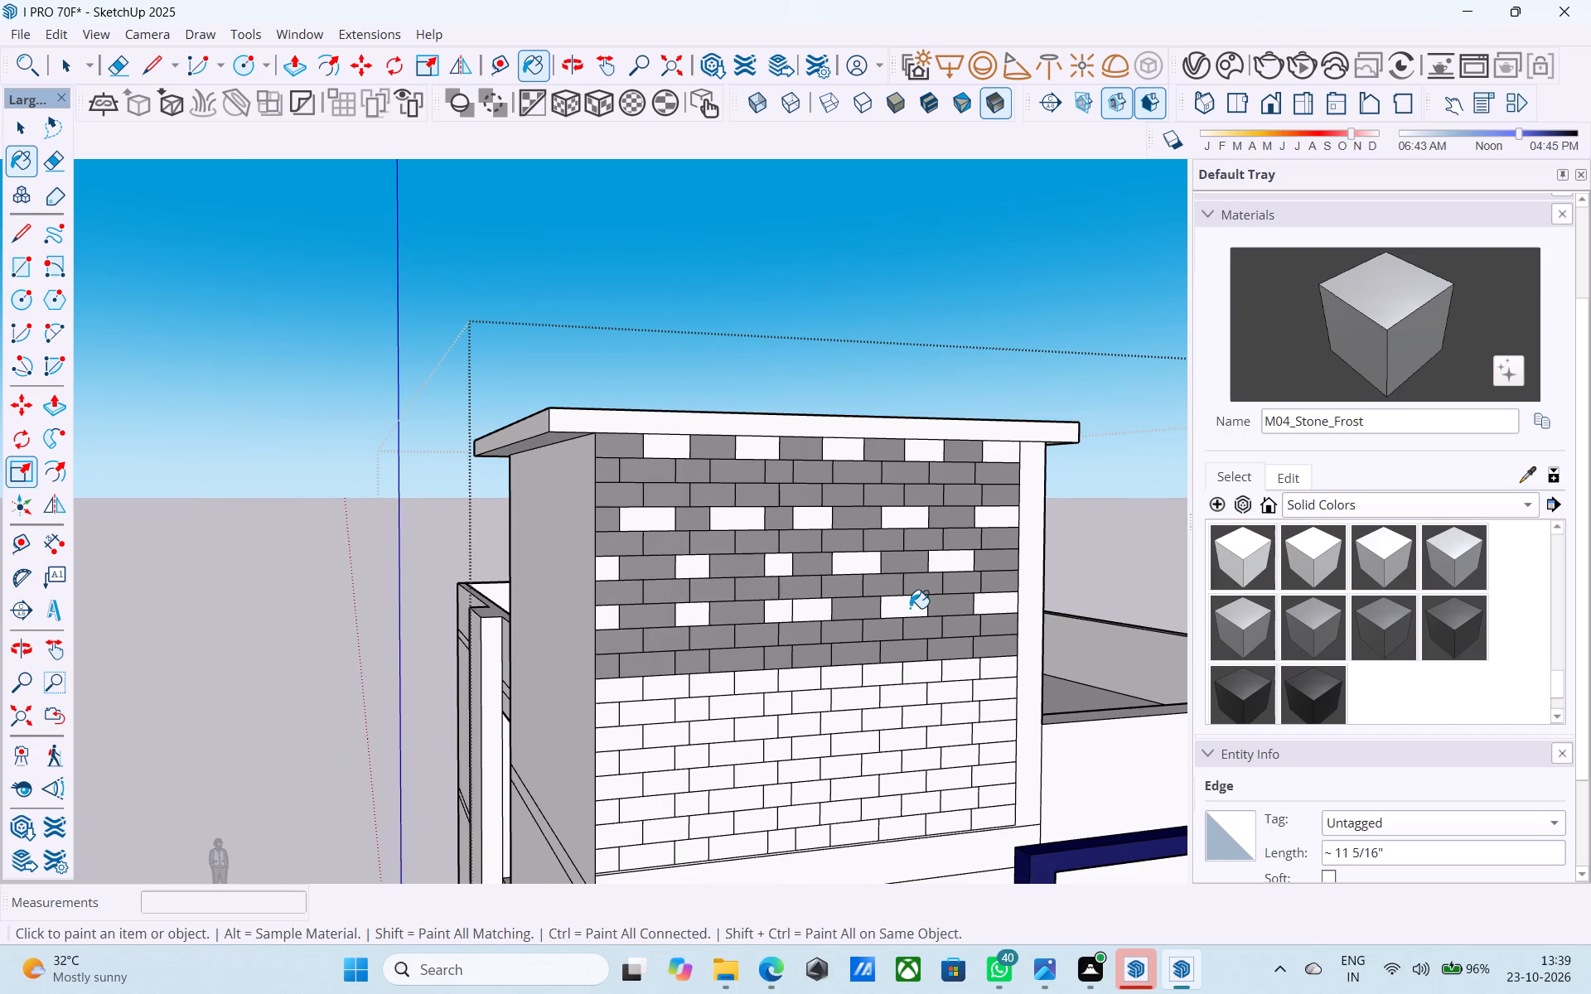
{"action": "scroll", "coordinate": [910, 608], "scroll_direction": "down", "scroll_amount": 4}
{"action": "middle_click_drag", "start_coordinate": [905, 605], "coordinate": [825, 567]}
{"action": "scroll", "coordinate": [736, 653], "scroll_direction": "up", "scroll_amount": 6}
{"action": "scroll", "coordinate": [623, 639], "scroll_direction": "down", "scroll_amount": 3}
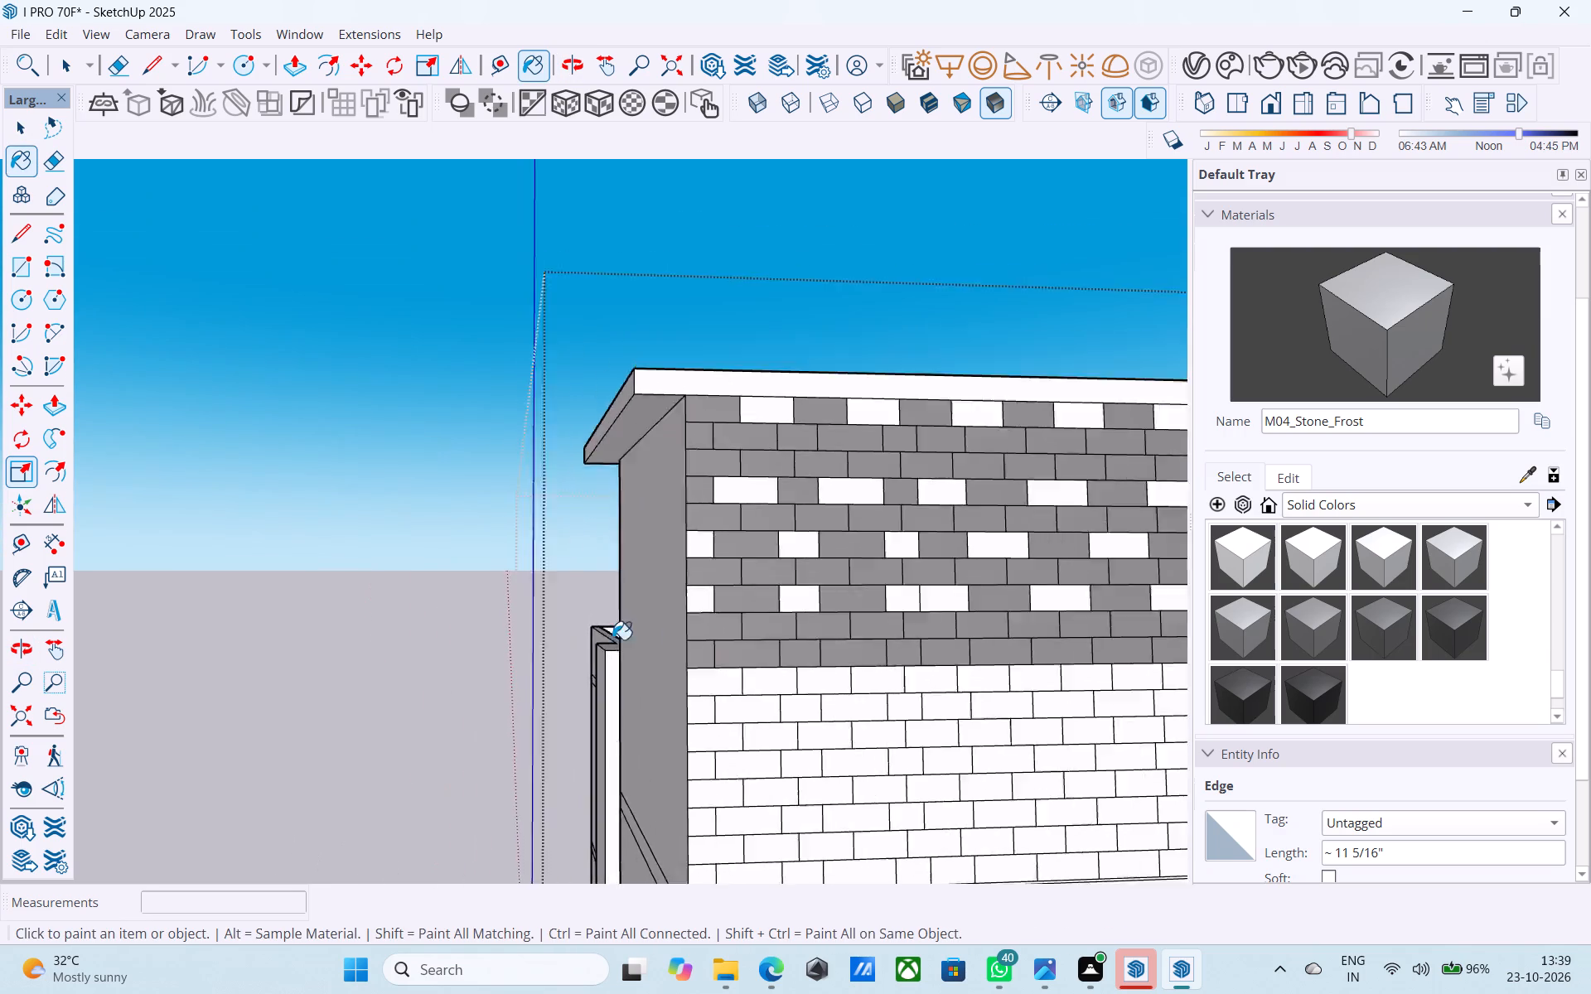
{"action": "scroll", "coordinate": [612, 639], "scroll_direction": "down", "scroll_amount": 3}
{"action": "scroll", "coordinate": [679, 683], "scroll_direction": "up", "scroll_amount": 6}
{"action": "left_click", "coordinate": [670, 639]}
{"action": "scroll", "coordinate": [736, 636], "scroll_direction": "up", "scroll_amount": 3}
{"action": "left_click", "coordinate": [769, 630]}
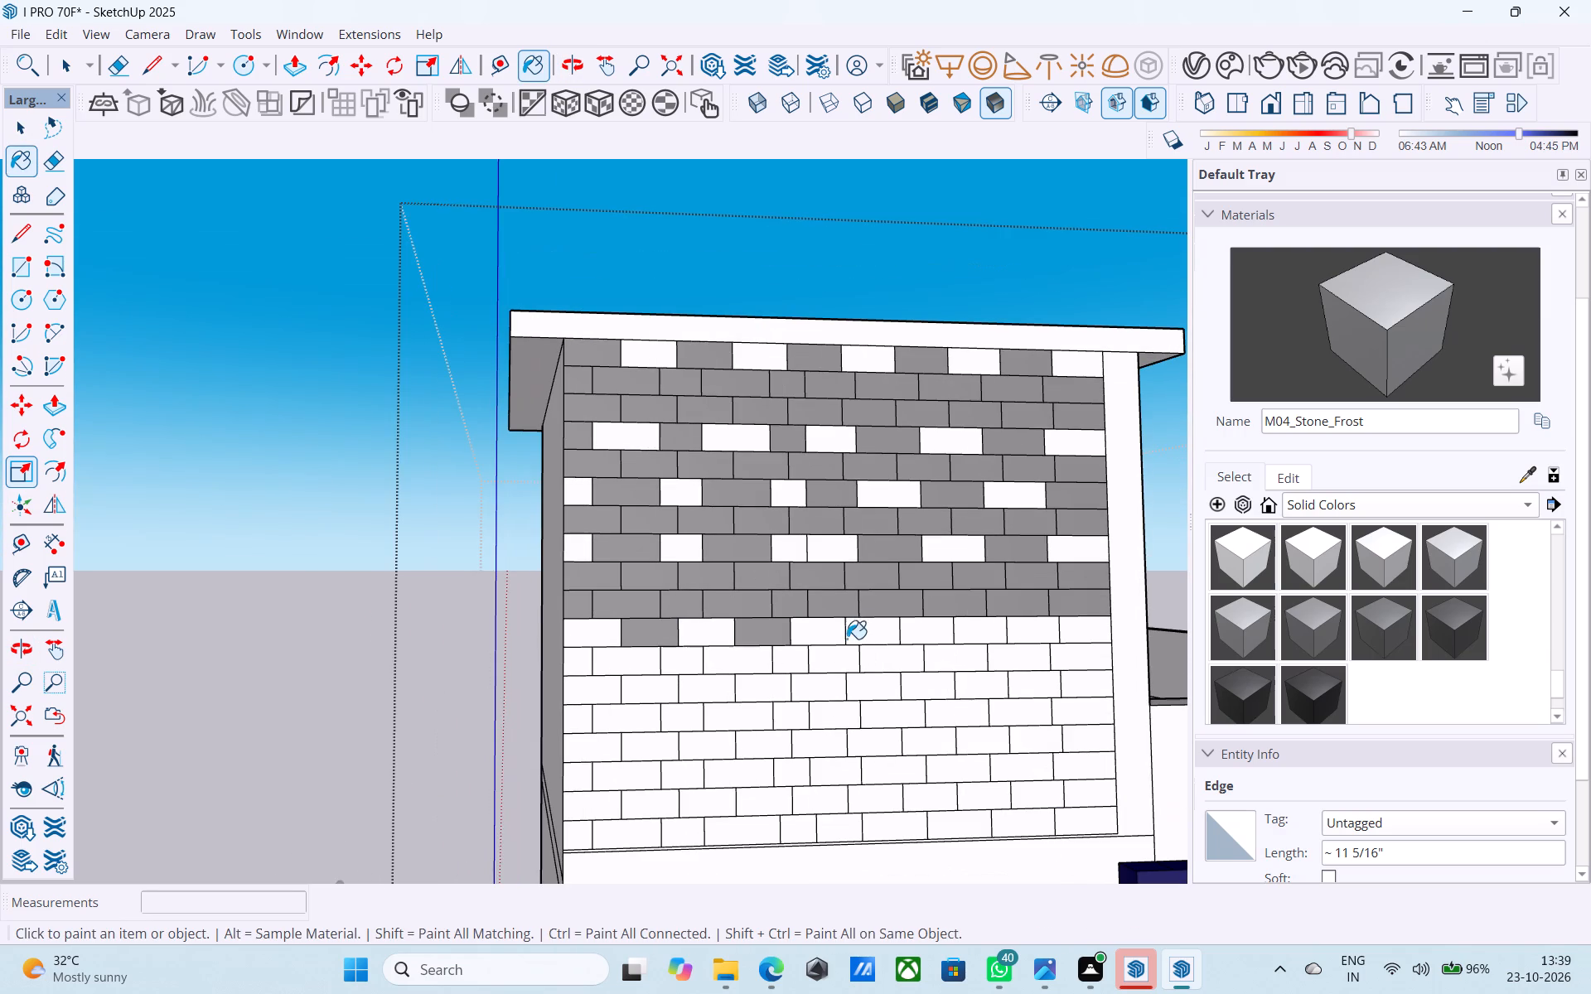
{"action": "left_click", "coordinate": [857, 634]}
{"action": "left_click_drag", "start_coordinate": [973, 630], "coordinate": [984, 632]}
{"action": "left_click", "coordinate": [1072, 627]}
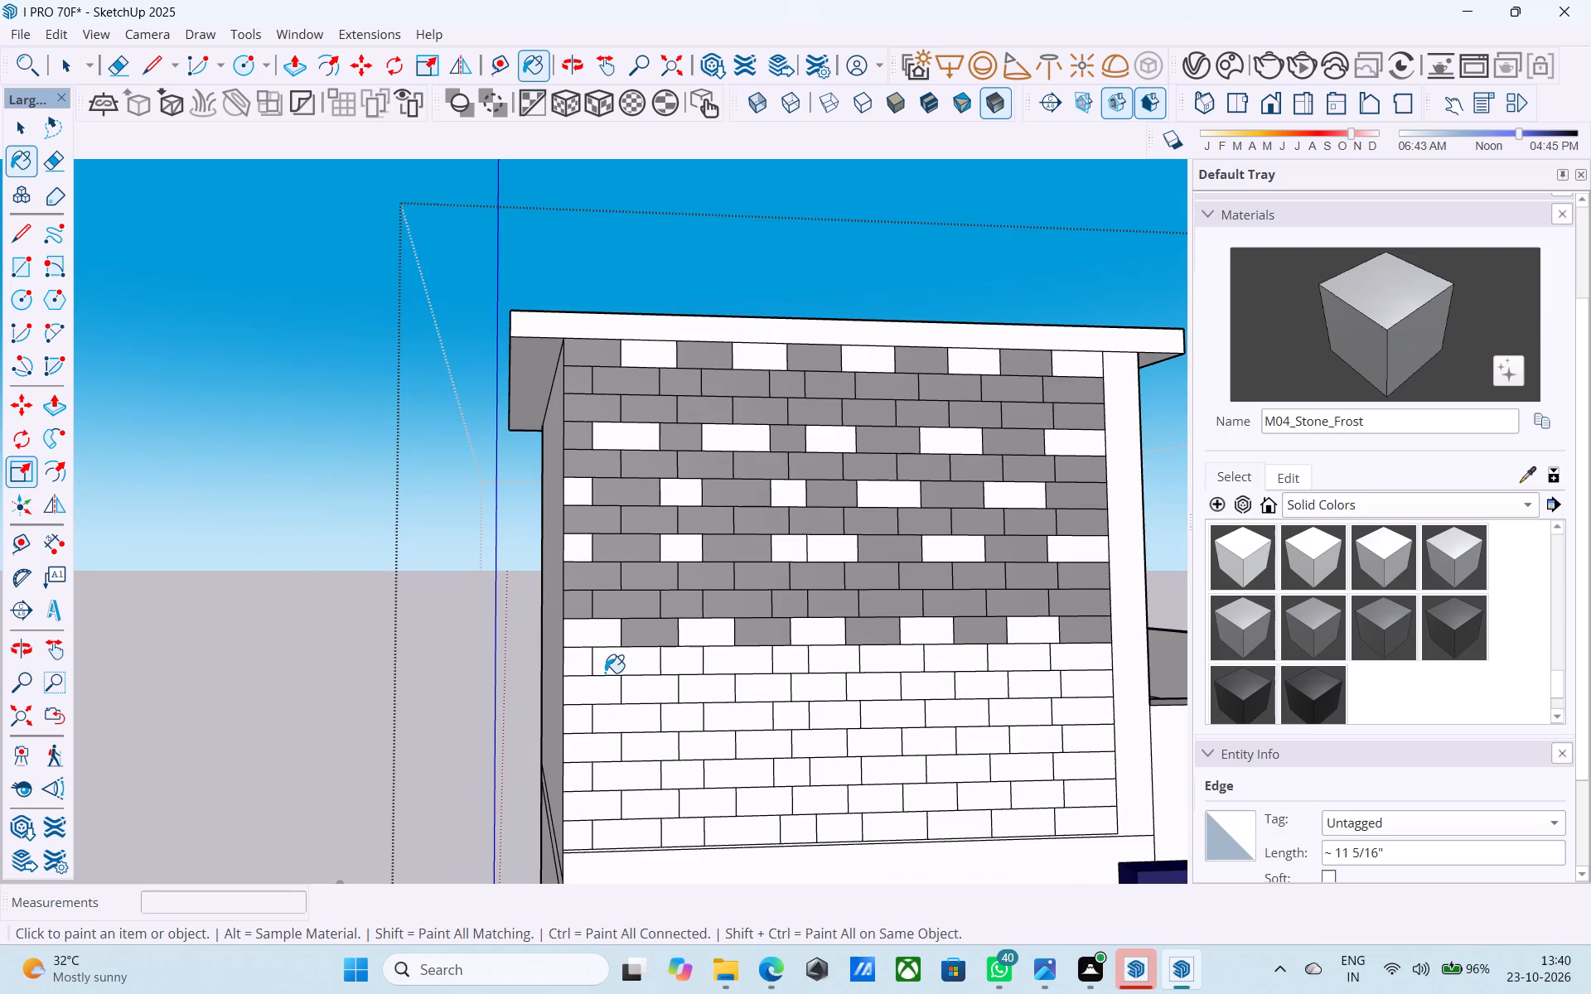
Paint every brick in the twelfth course from the top of the upper wall with M04_Stone_Frost.
{"action": "scroll", "coordinate": [603, 669], "scroll_direction": "down", "scroll_amount": 2}
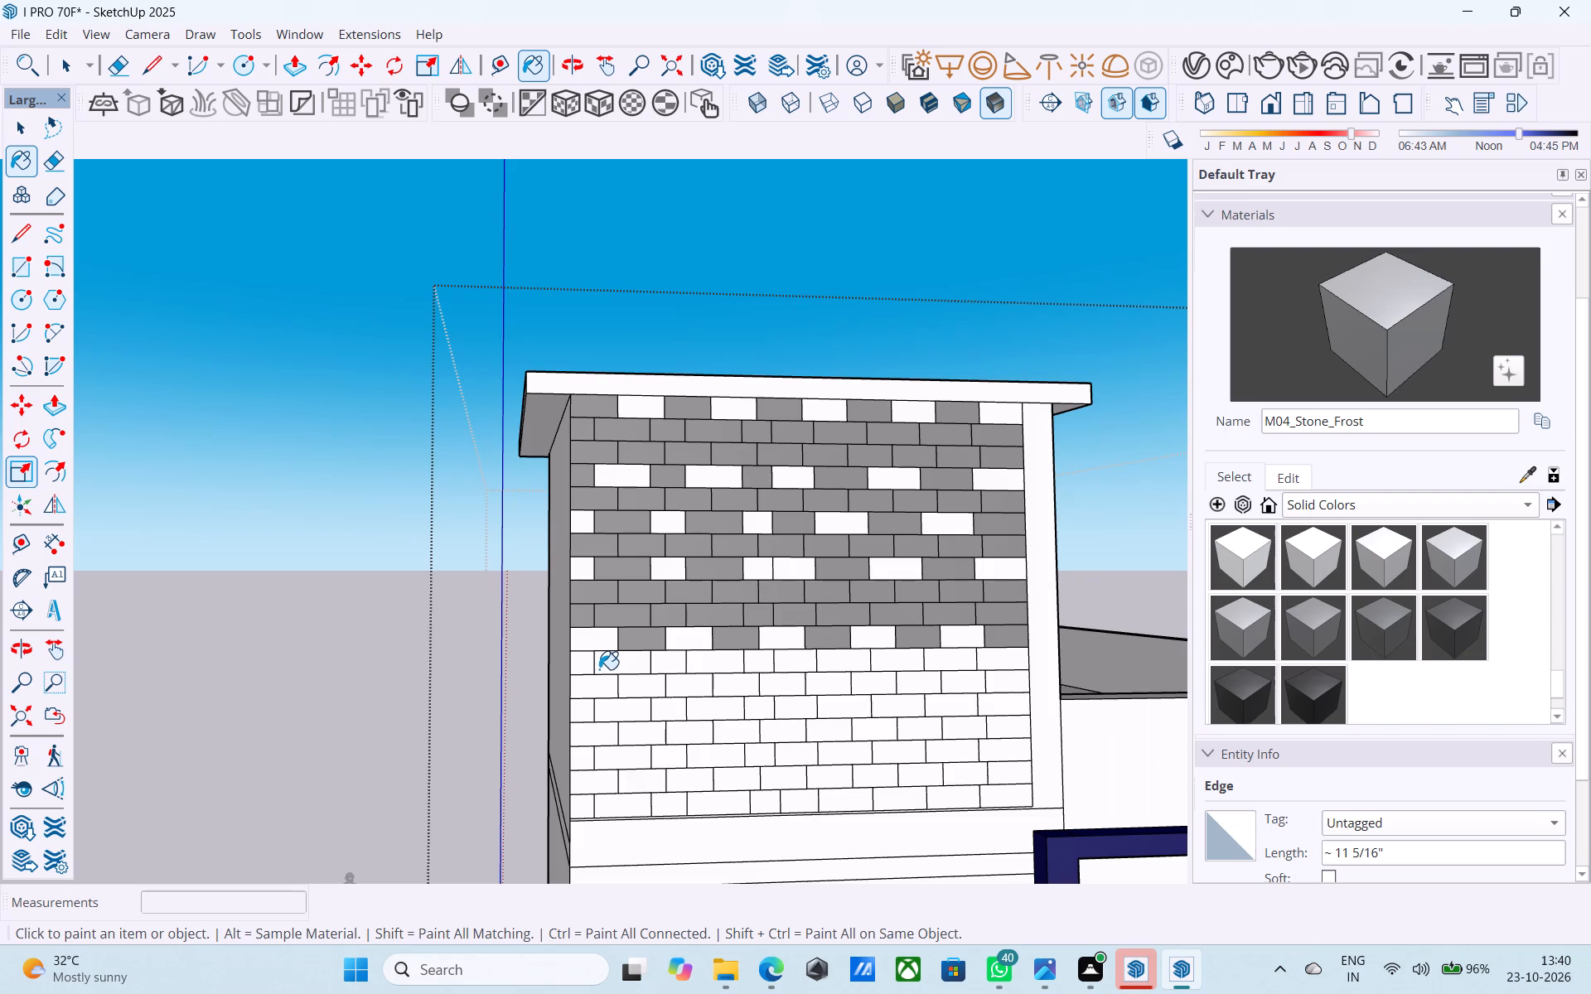
{"action": "left_click", "coordinate": [587, 664]}
{"action": "left_click", "coordinate": [604, 664]}
{"action": "left_click", "coordinate": [672, 666]}
{"action": "left_click", "coordinate": [718, 662]}
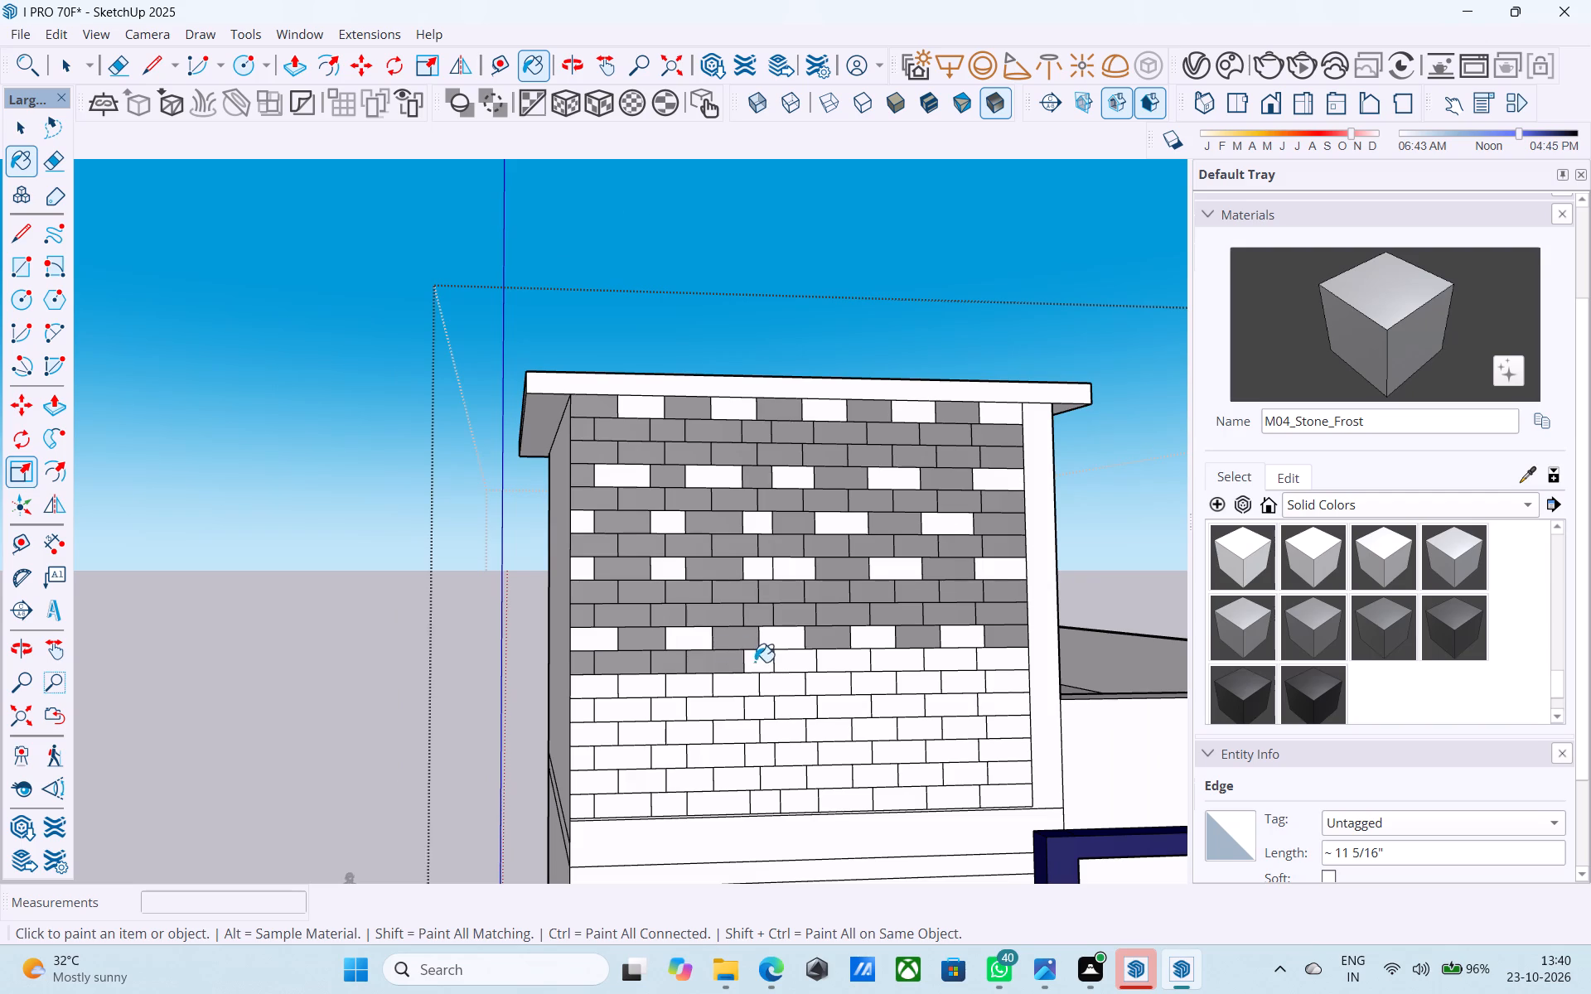
{"action": "left_click", "coordinate": [756, 662]}
{"action": "left_click", "coordinate": [808, 659]}
{"action": "left_click", "coordinate": [843, 658]}
{"action": "left_click", "coordinate": [895, 657]}
{"action": "left_click", "coordinate": [949, 658]}
{"action": "left_click", "coordinate": [999, 656]}
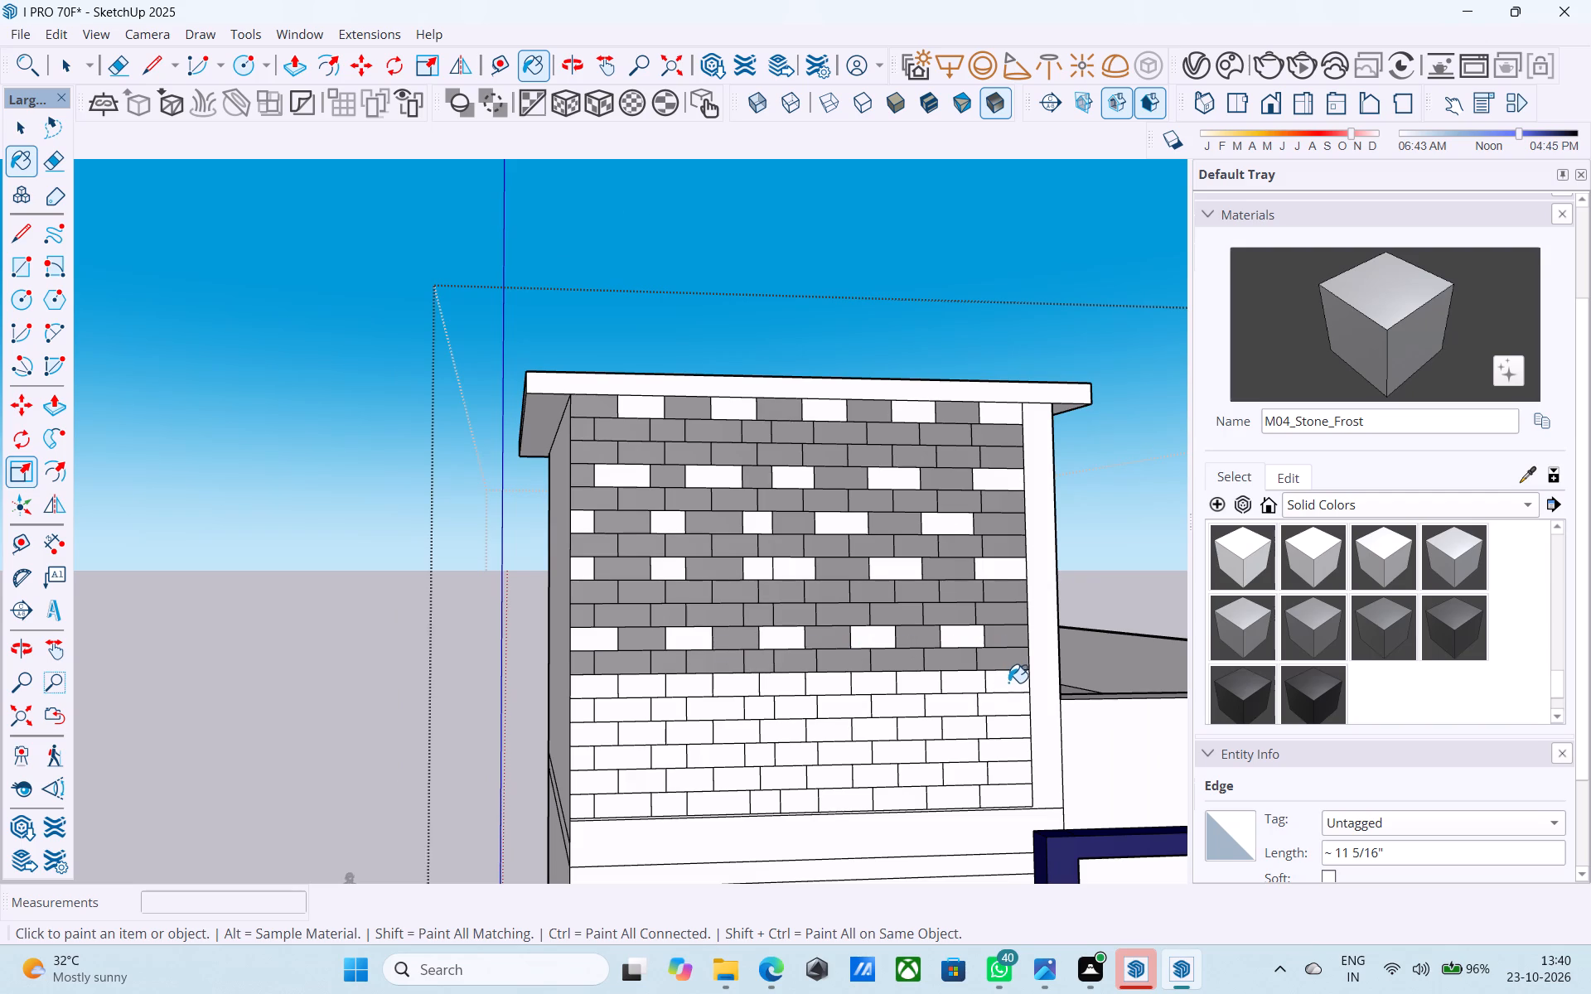
Paint every brick in the thirteenth course from the top of the upper wall with M04_Stone_Frost.
{"action": "left_click", "coordinate": [1004, 689]}
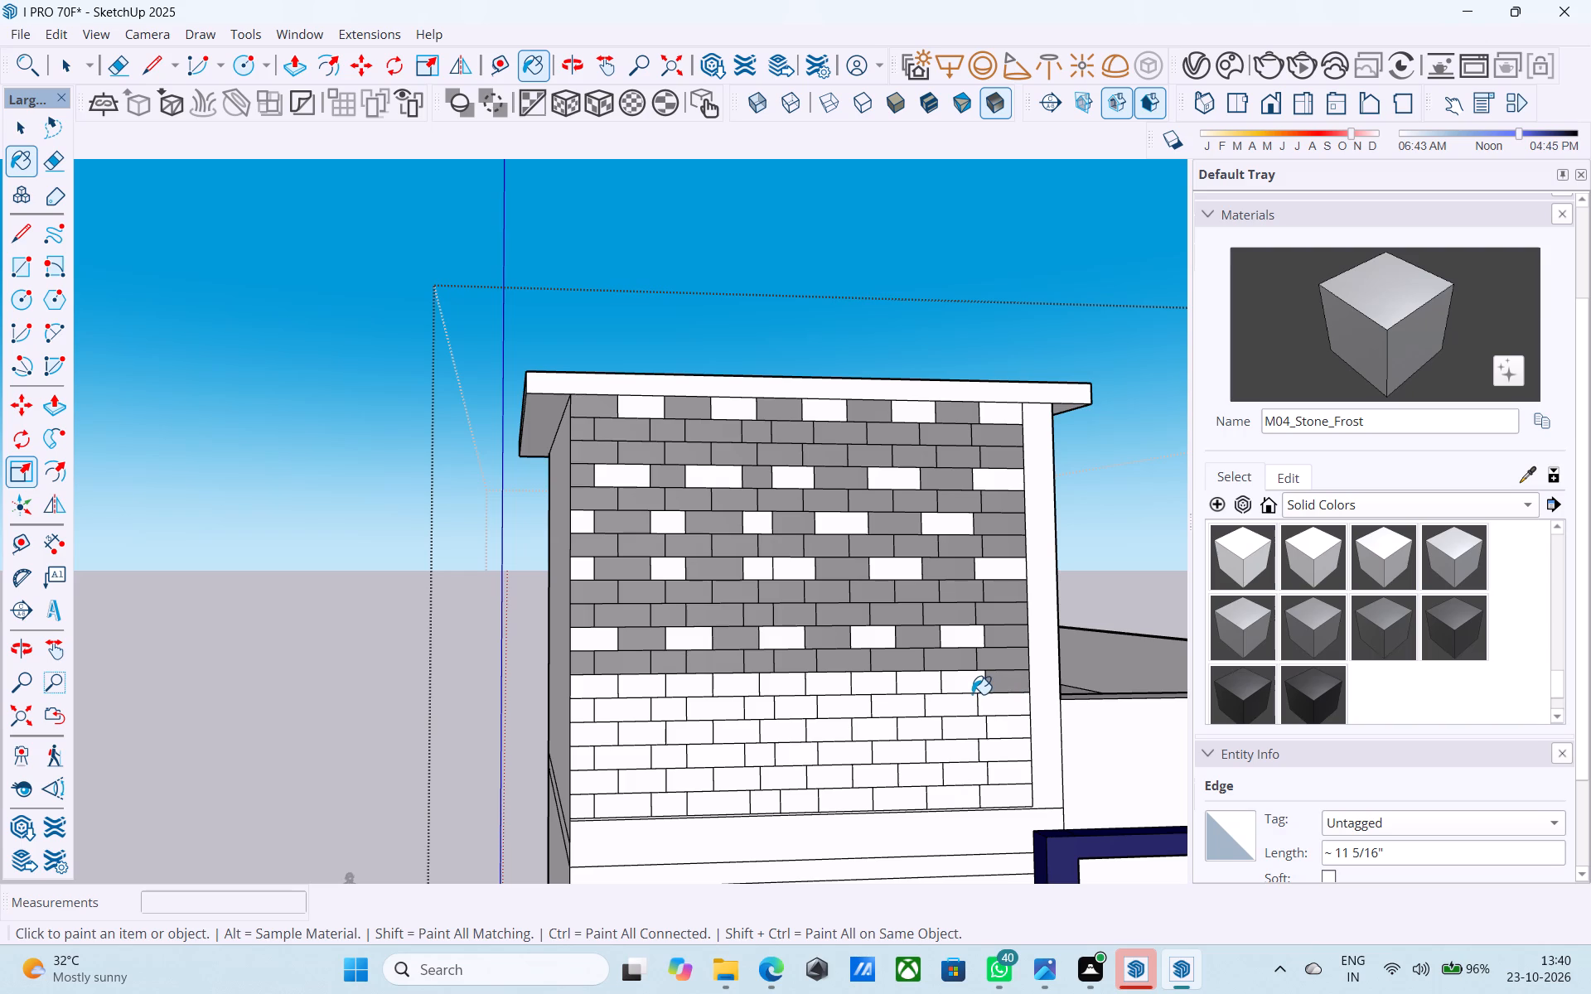
{"action": "left_click", "coordinate": [972, 694]}
{"action": "left_click", "coordinate": [926, 696]}
{"action": "left_click", "coordinate": [943, 688]}
{"action": "left_click", "coordinate": [934, 689]}
{"action": "left_click", "coordinate": [952, 683]}
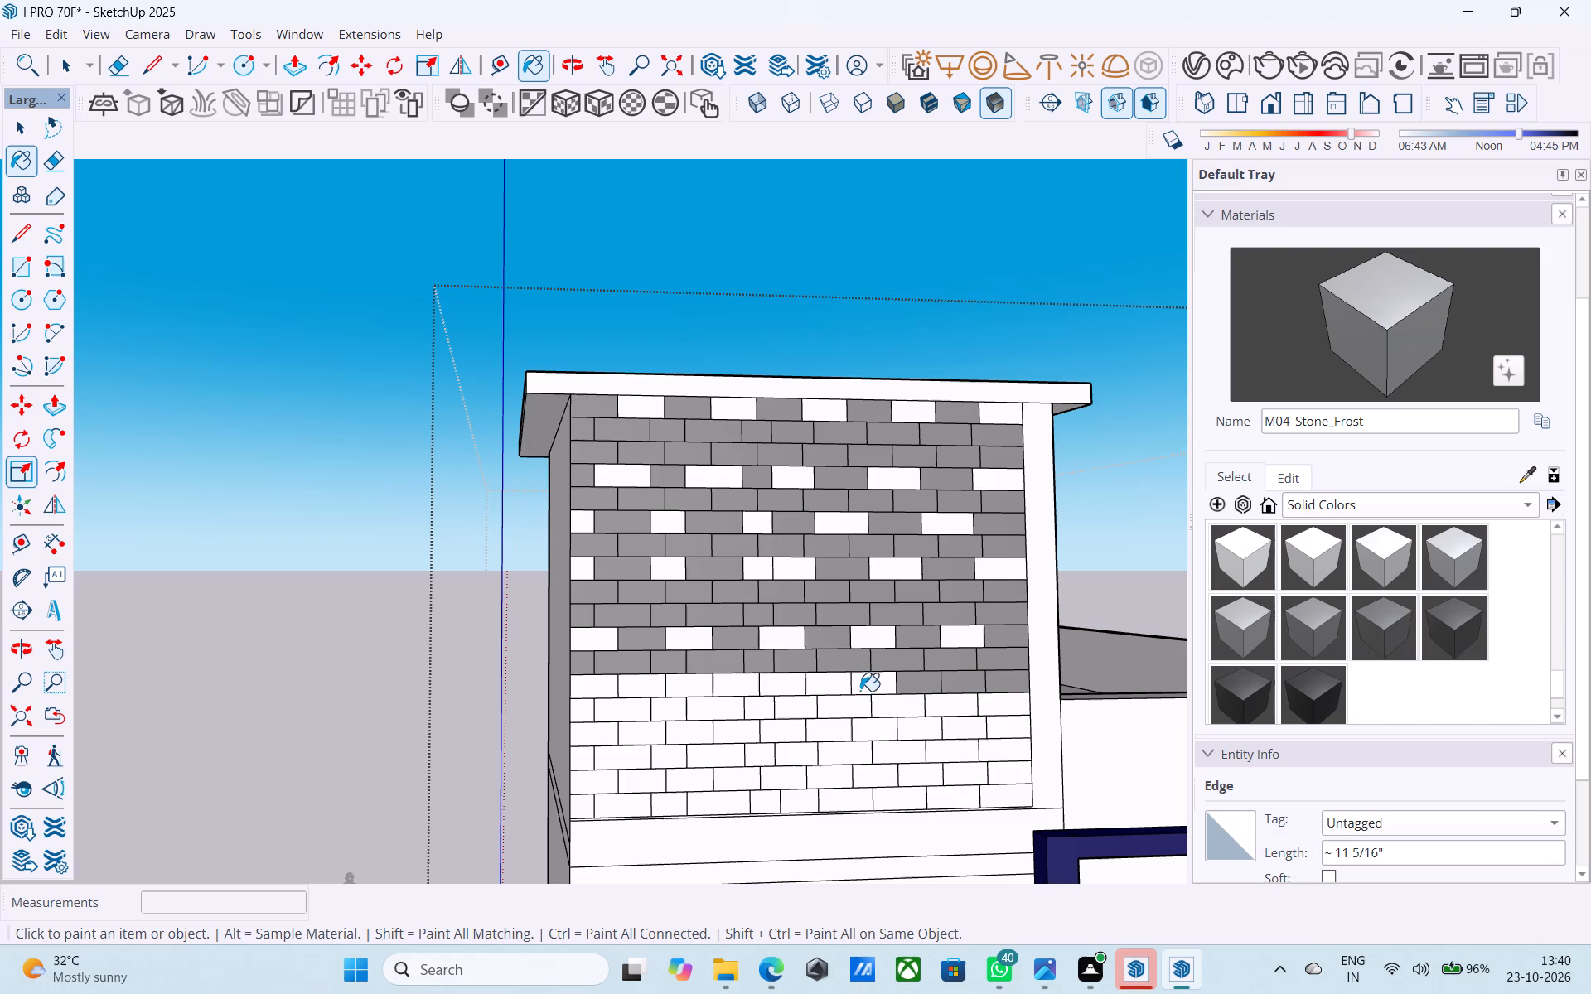
{"action": "left_click", "coordinate": [858, 689]}
{"action": "left_click", "coordinate": [826, 684]}
{"action": "left_click", "coordinate": [788, 684]}
{"action": "left_click", "coordinate": [758, 685]}
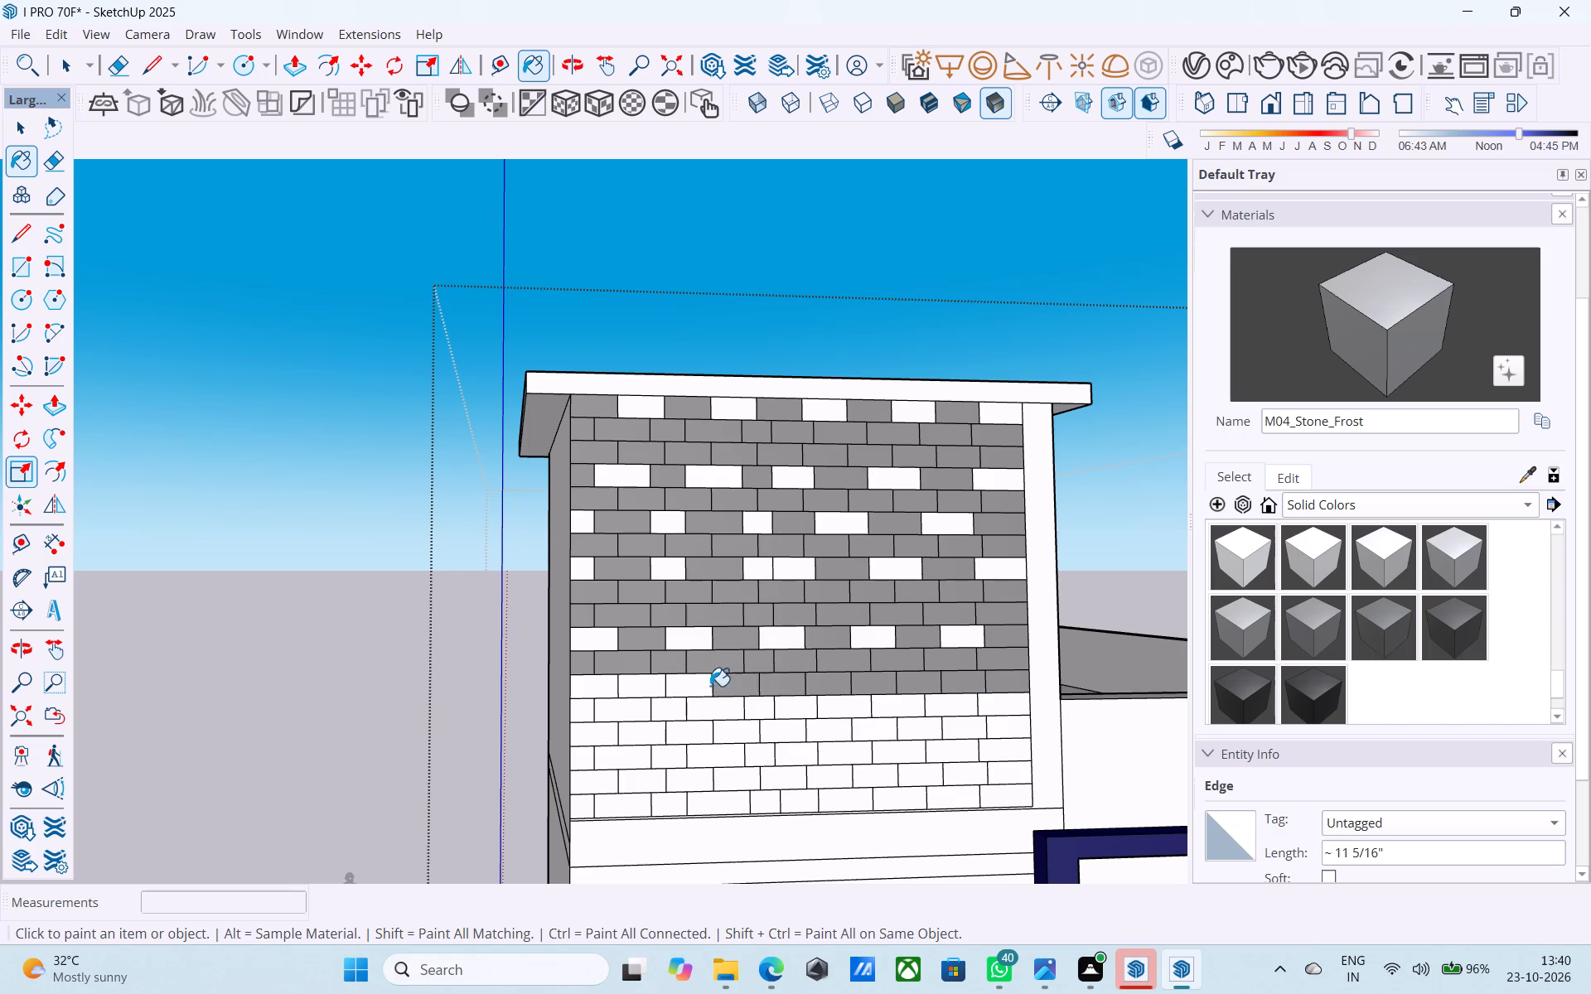
{"action": "left_click", "coordinate": [696, 688]}
{"action": "left_click", "coordinate": [648, 690]}
{"action": "left_click", "coordinate": [602, 690]}
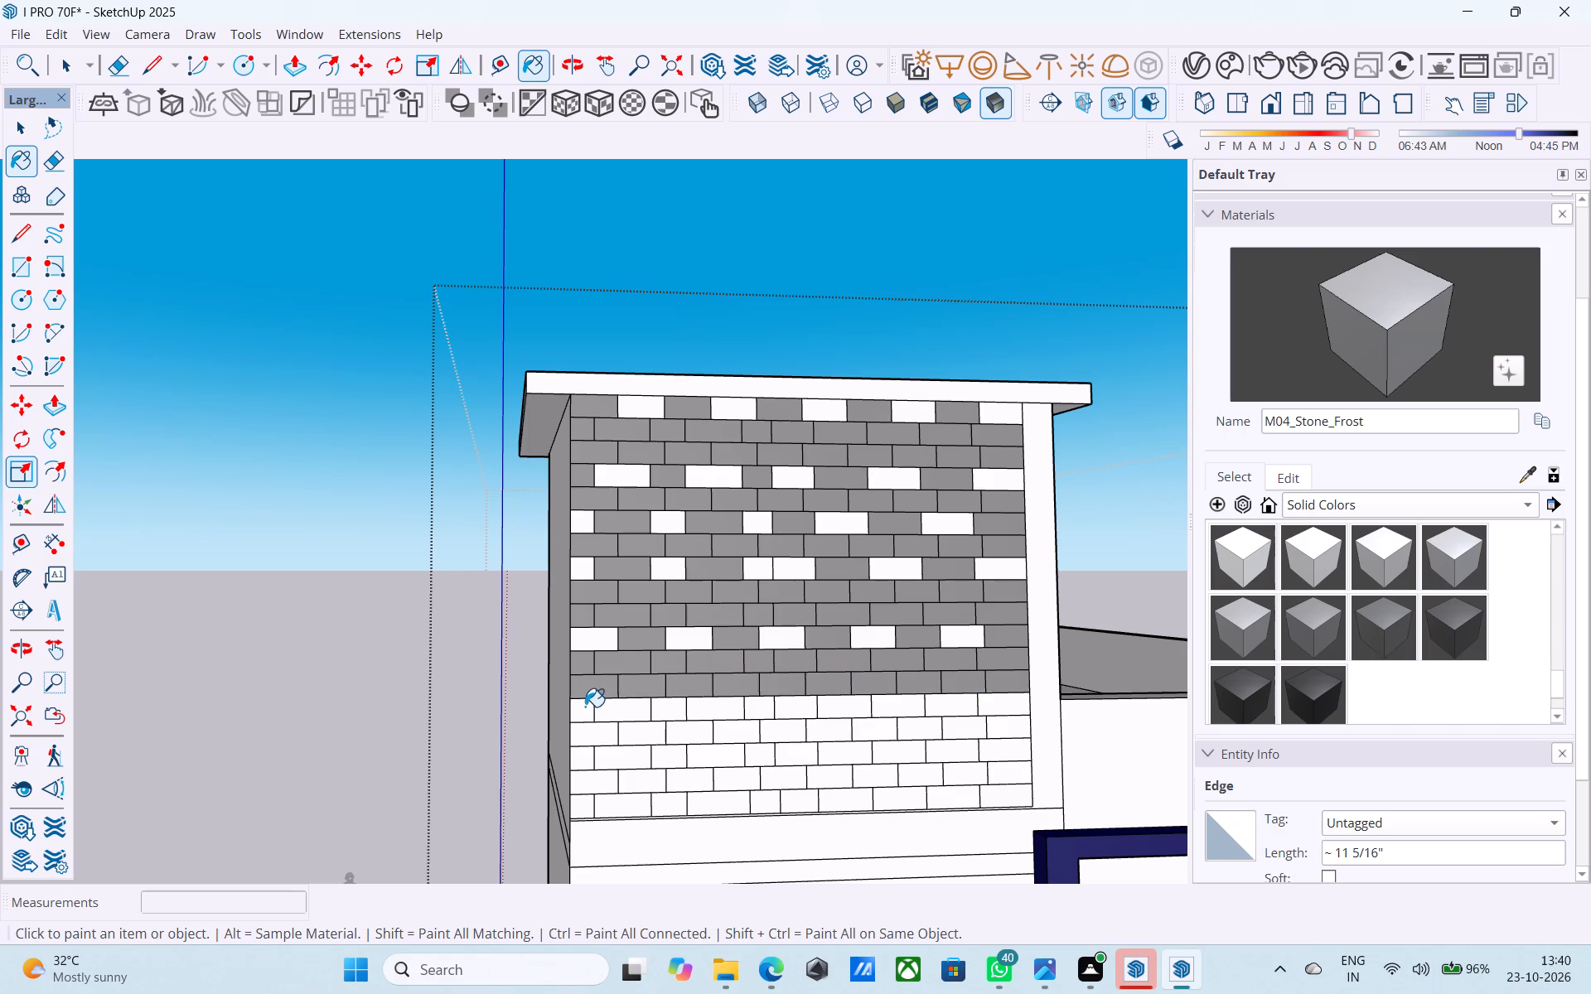
Paint alternate bricks along the fourteenth course from the top with M04_Stone_Frost, starting with the brick at the outer corner.
{"action": "left_click", "coordinate": [588, 714]}
{"action": "left_click", "coordinate": [661, 713]}
{"action": "left_click", "coordinate": [766, 715]}
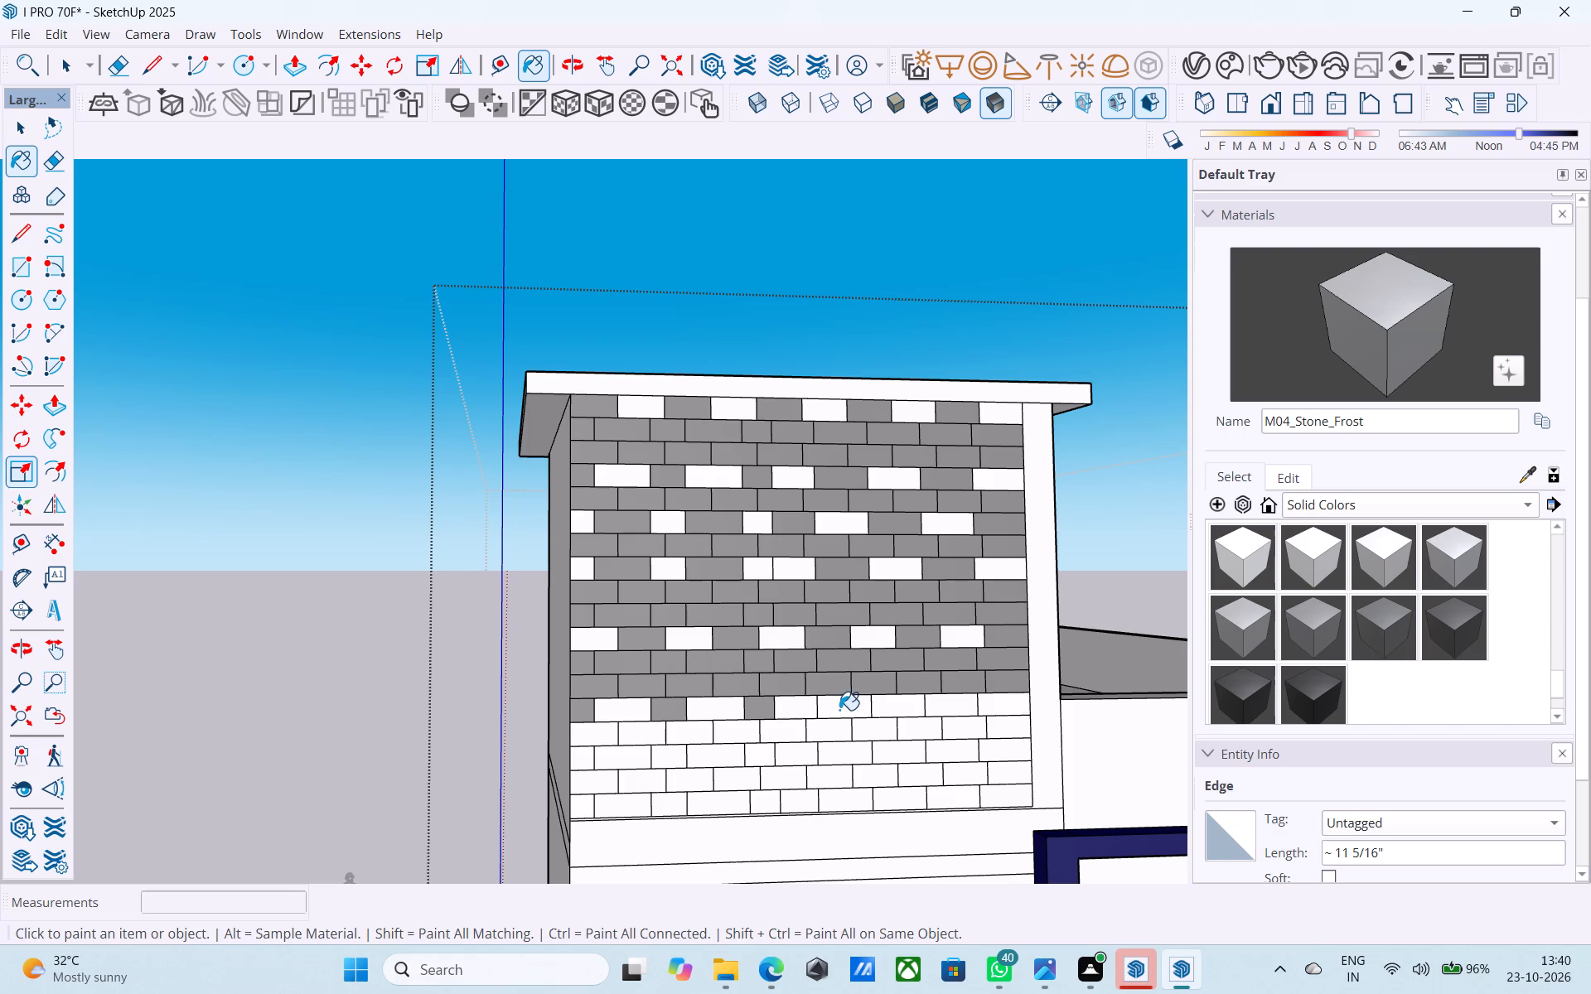
{"action": "left_click", "coordinate": [840, 710]}
{"action": "left_click", "coordinate": [950, 704]}
Paint every brick in the fifteenth course from the top of the upper wall with M04_Stone_Frost.
{"action": "left_click", "coordinate": [999, 732]}
{"action": "left_click", "coordinate": [931, 739]}
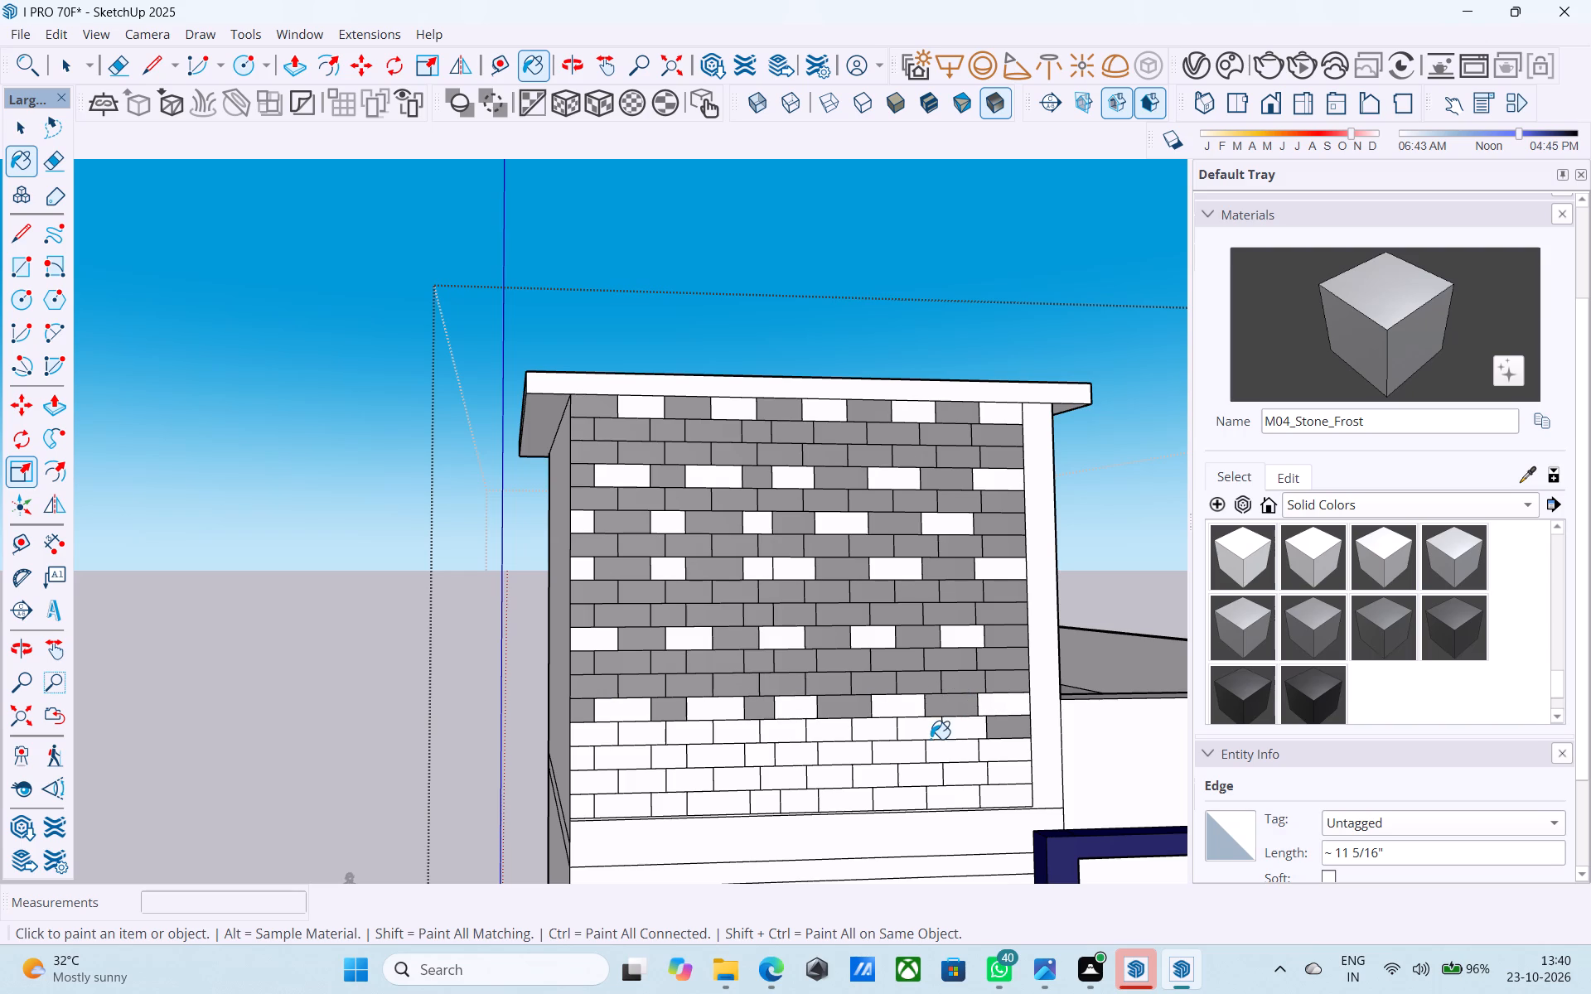
{"action": "left_click", "coordinate": [962, 729]}
{"action": "left_click", "coordinate": [925, 730]}
{"action": "left_click", "coordinate": [892, 731]}
{"action": "left_click", "coordinate": [839, 735]}
{"action": "left_click", "coordinate": [790, 731]}
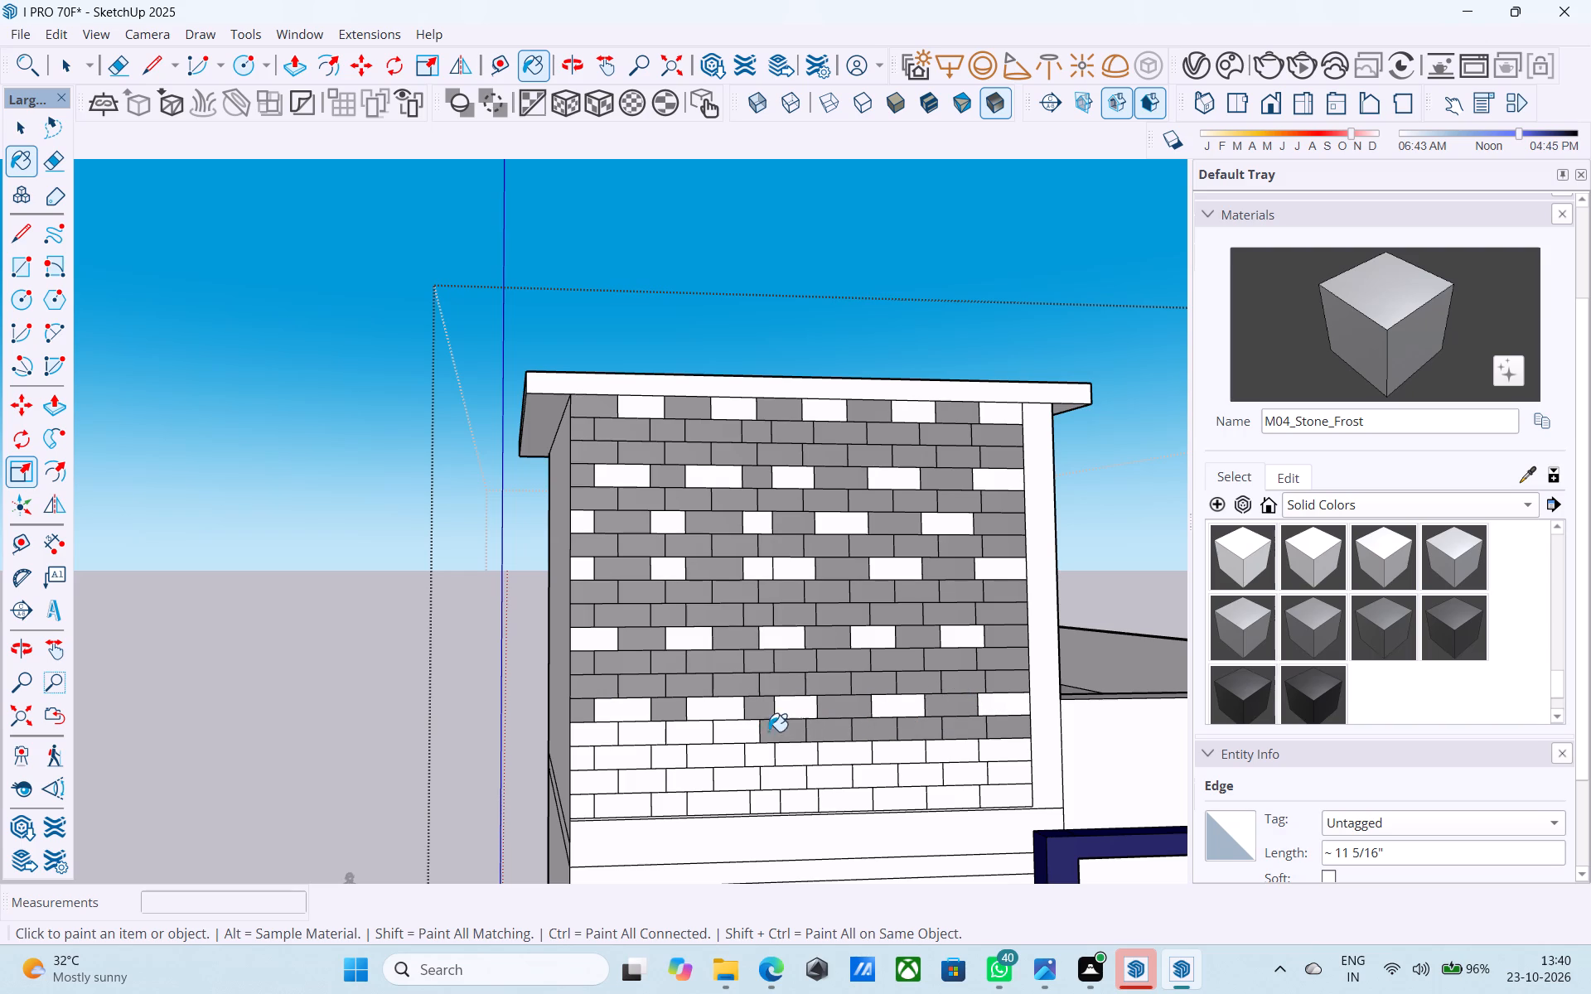
{"action": "left_click", "coordinate": [757, 731]}
{"action": "left_click", "coordinate": [690, 735]}
{"action": "left_click", "coordinate": [637, 739]}
{"action": "left_click", "coordinate": [597, 740]}
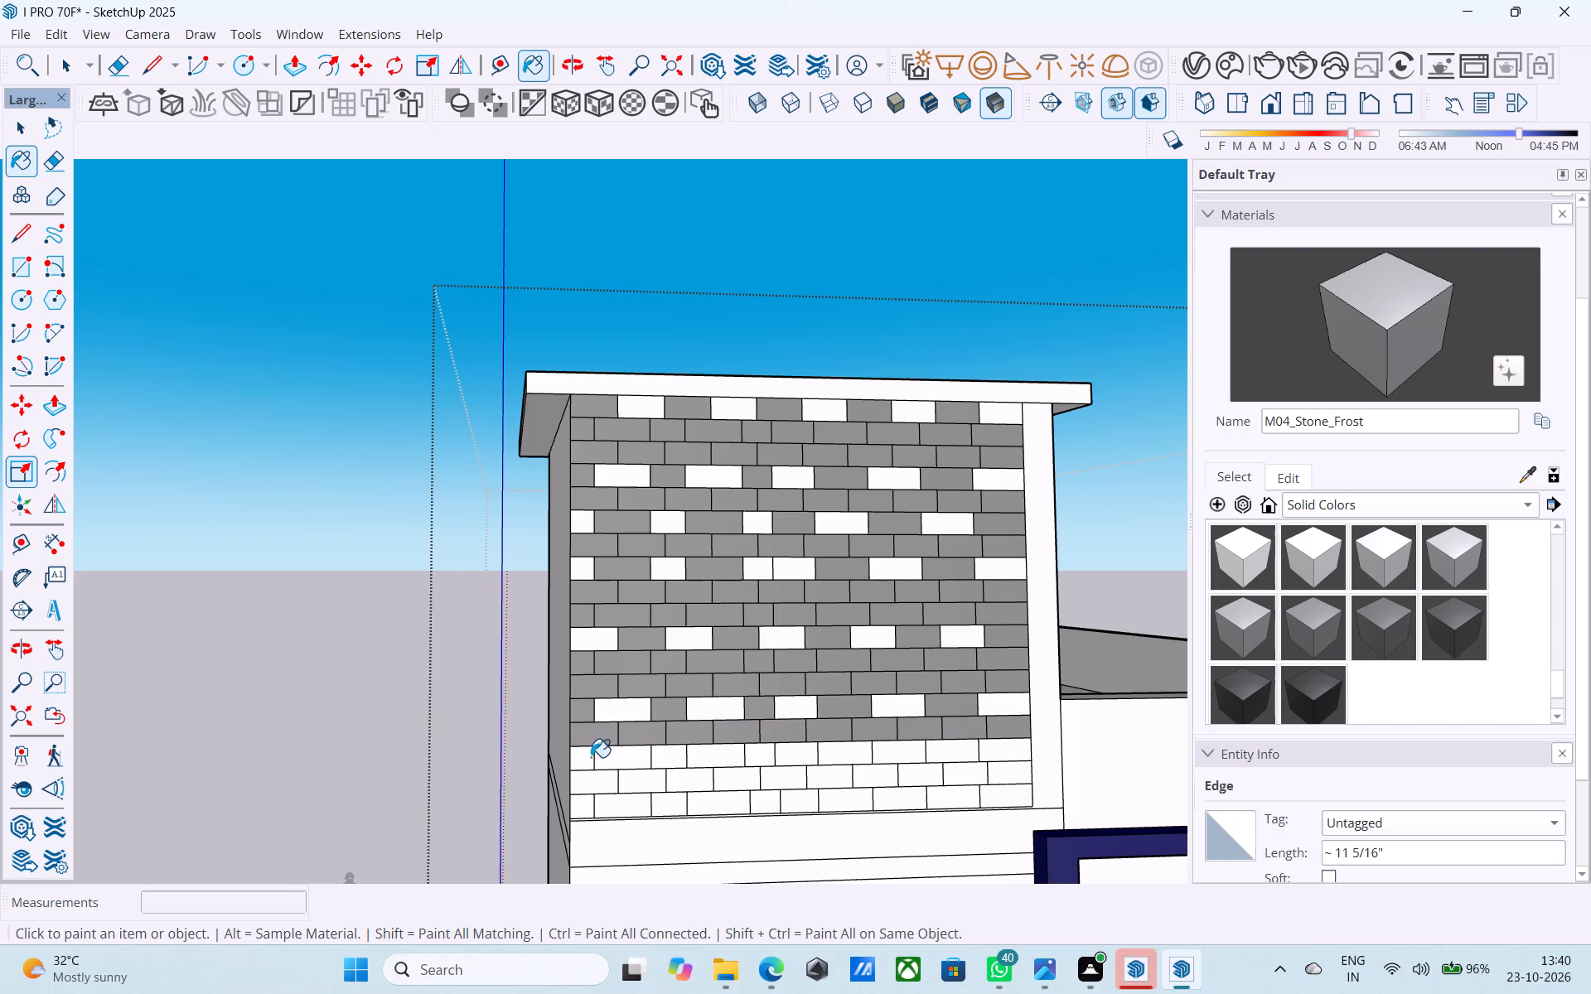
Paint every brick in the sixteenth course from the top of the upper wall with M04_Stone_Frost.
{"action": "left_click", "coordinate": [583, 759]}
{"action": "left_click", "coordinate": [619, 758]}
{"action": "left_click", "coordinate": [683, 759]}
{"action": "left_click", "coordinate": [703, 757]}
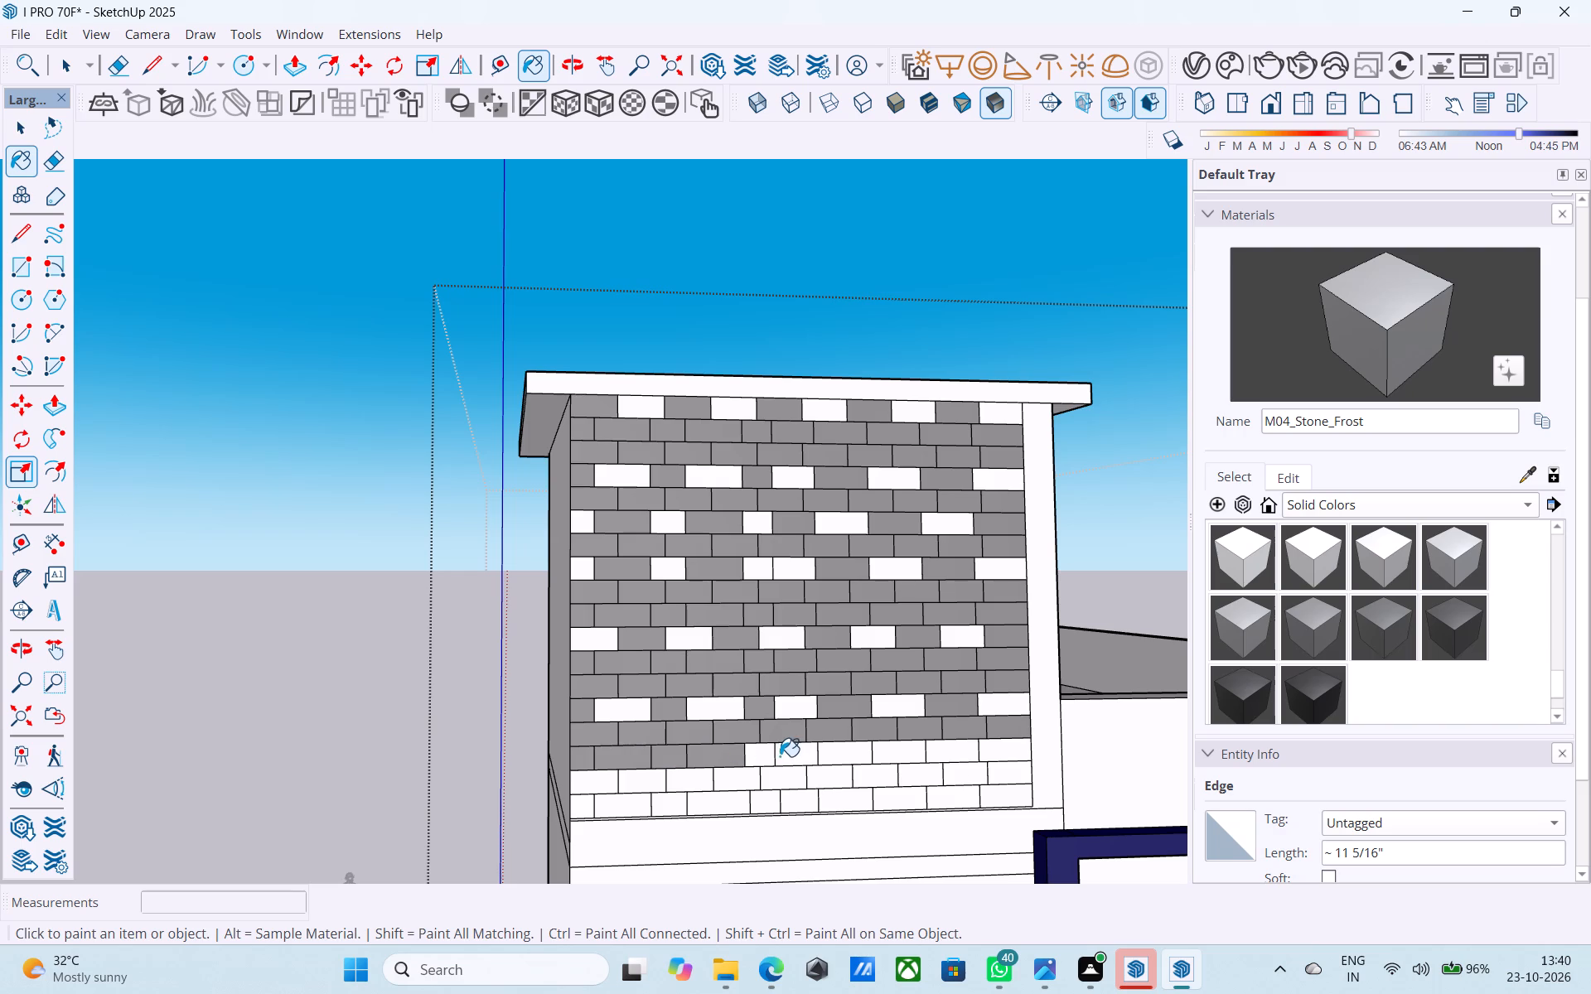
{"action": "left_click", "coordinate": [780, 756]}
{"action": "left_click", "coordinate": [766, 759]}
{"action": "left_click", "coordinate": [840, 750]}
{"action": "left_click", "coordinate": [881, 750]}
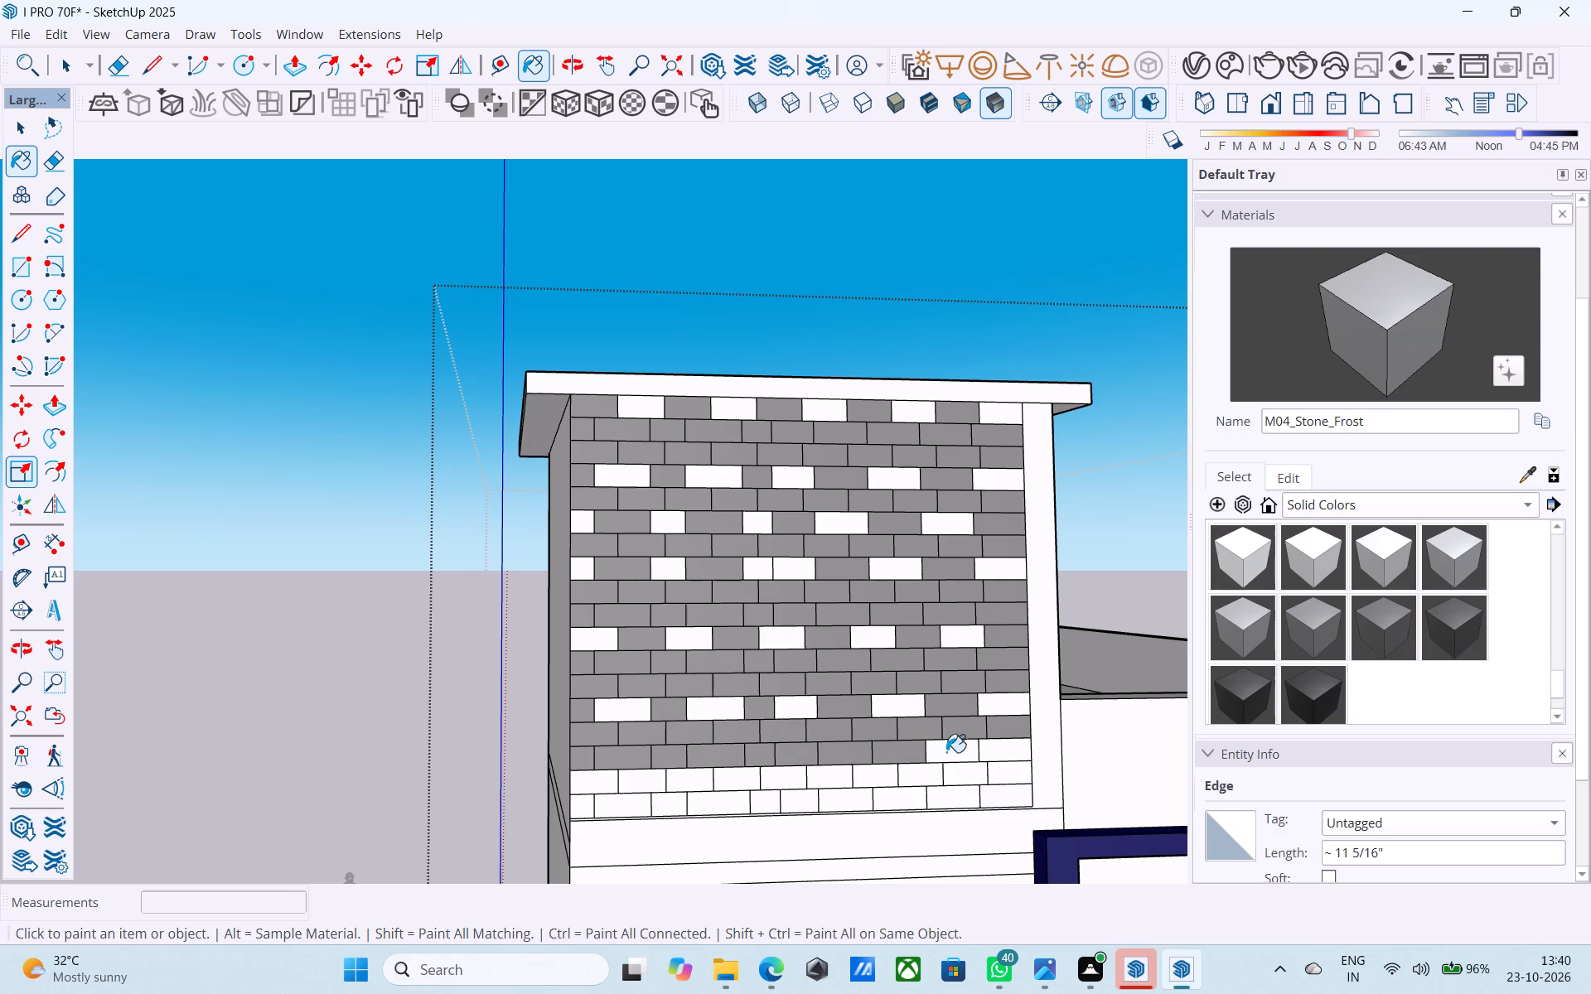
{"action": "left_click", "coordinate": [946, 752]}
{"action": "left_click", "coordinate": [982, 751]}
Paint alternate bricks along the seventeenth course from the top with M04_Stone_Frost, leaving the brick at the outer corner white.
{"action": "left_click", "coordinate": [1011, 782]}
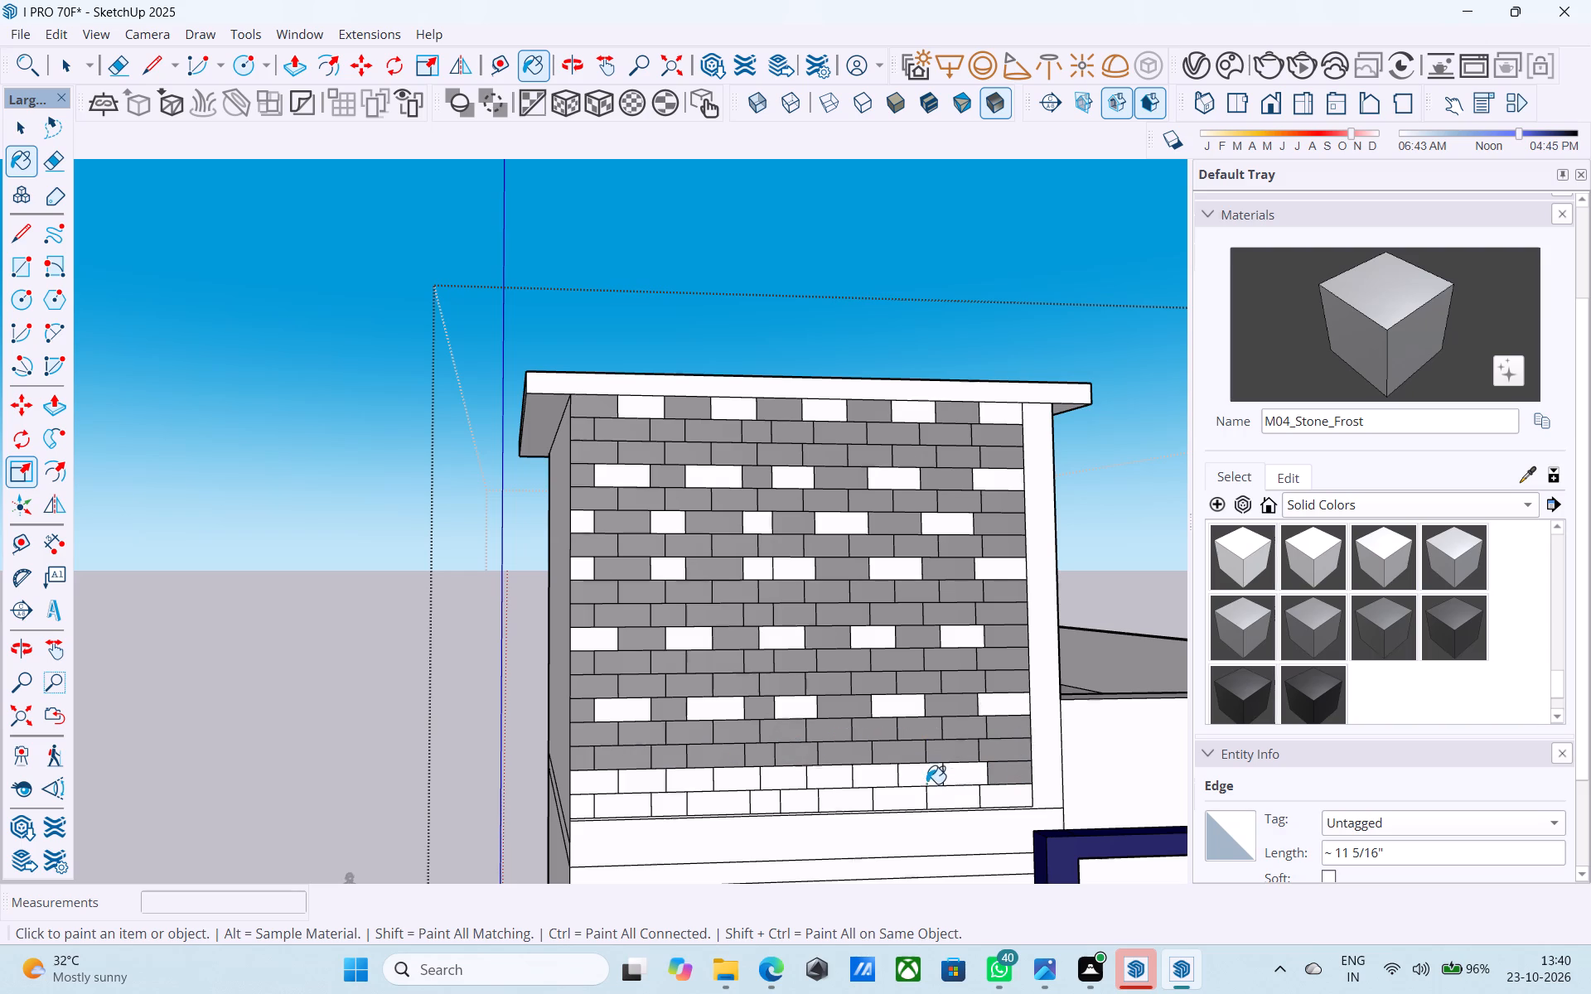
{"action": "left_click", "coordinate": [926, 784]}
{"action": "left_click", "coordinate": [836, 781]}
{"action": "left_click", "coordinate": [742, 780]}
{"action": "left_click", "coordinate": [642, 785]}
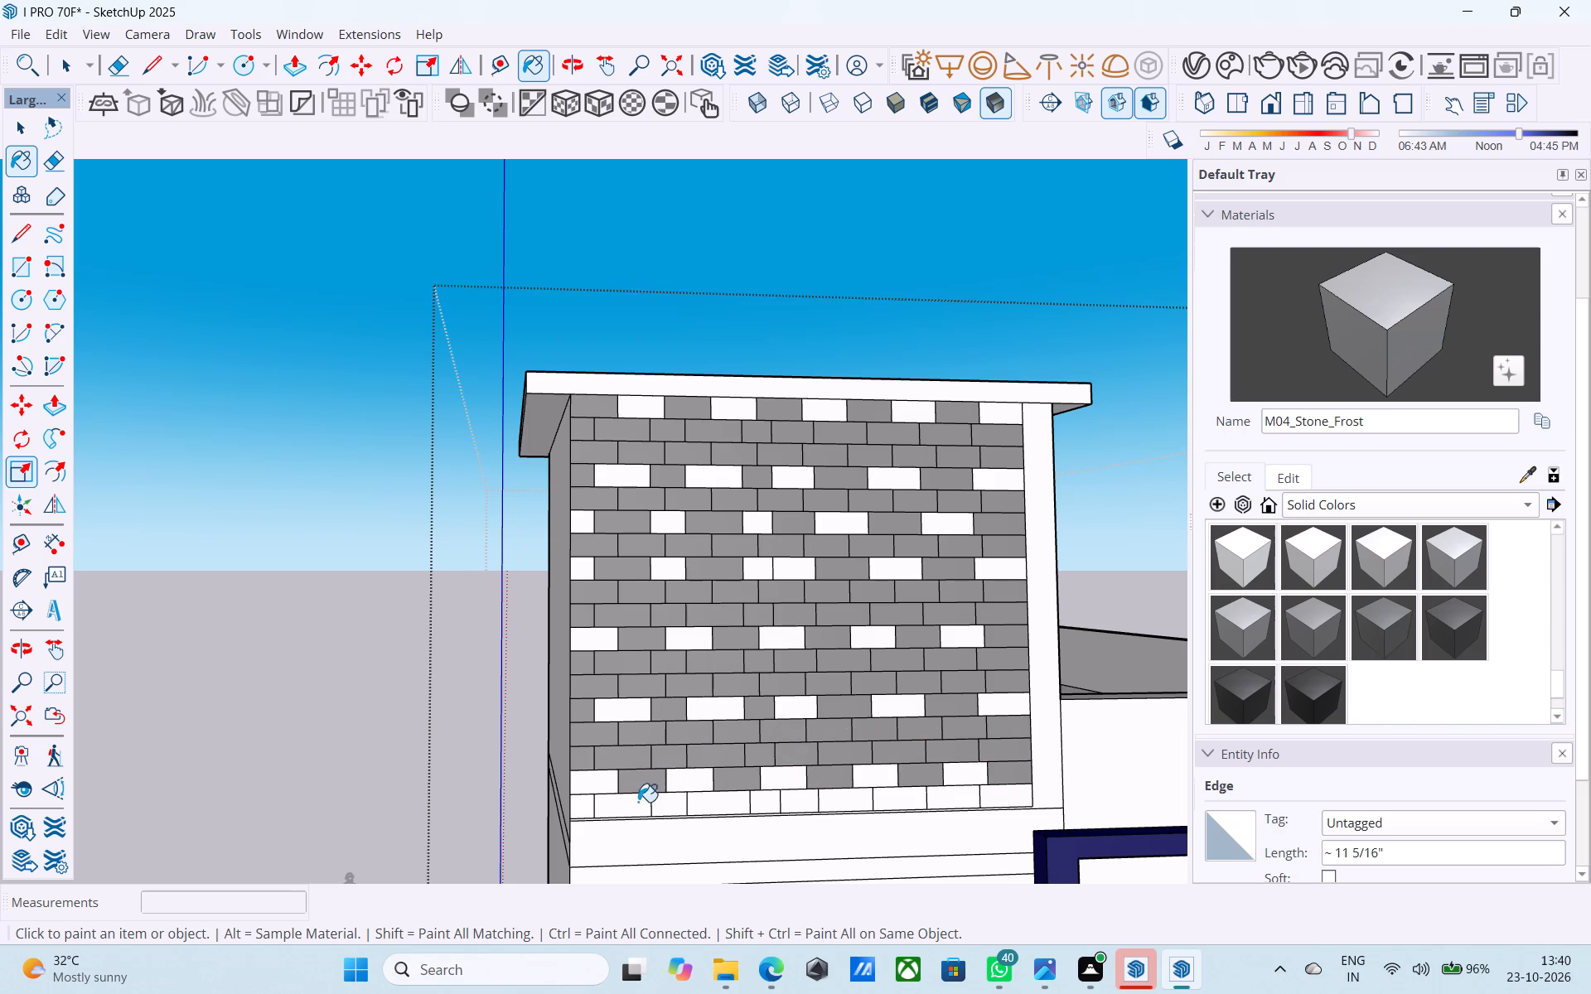
Paint the bottom course of the upper wall with M04_Stone_Frost from the outer corner to just past its middle.
{"action": "left_click", "coordinate": [626, 812]}
{"action": "left_click", "coordinate": [587, 811]}
{"action": "left_click", "coordinate": [672, 810]}
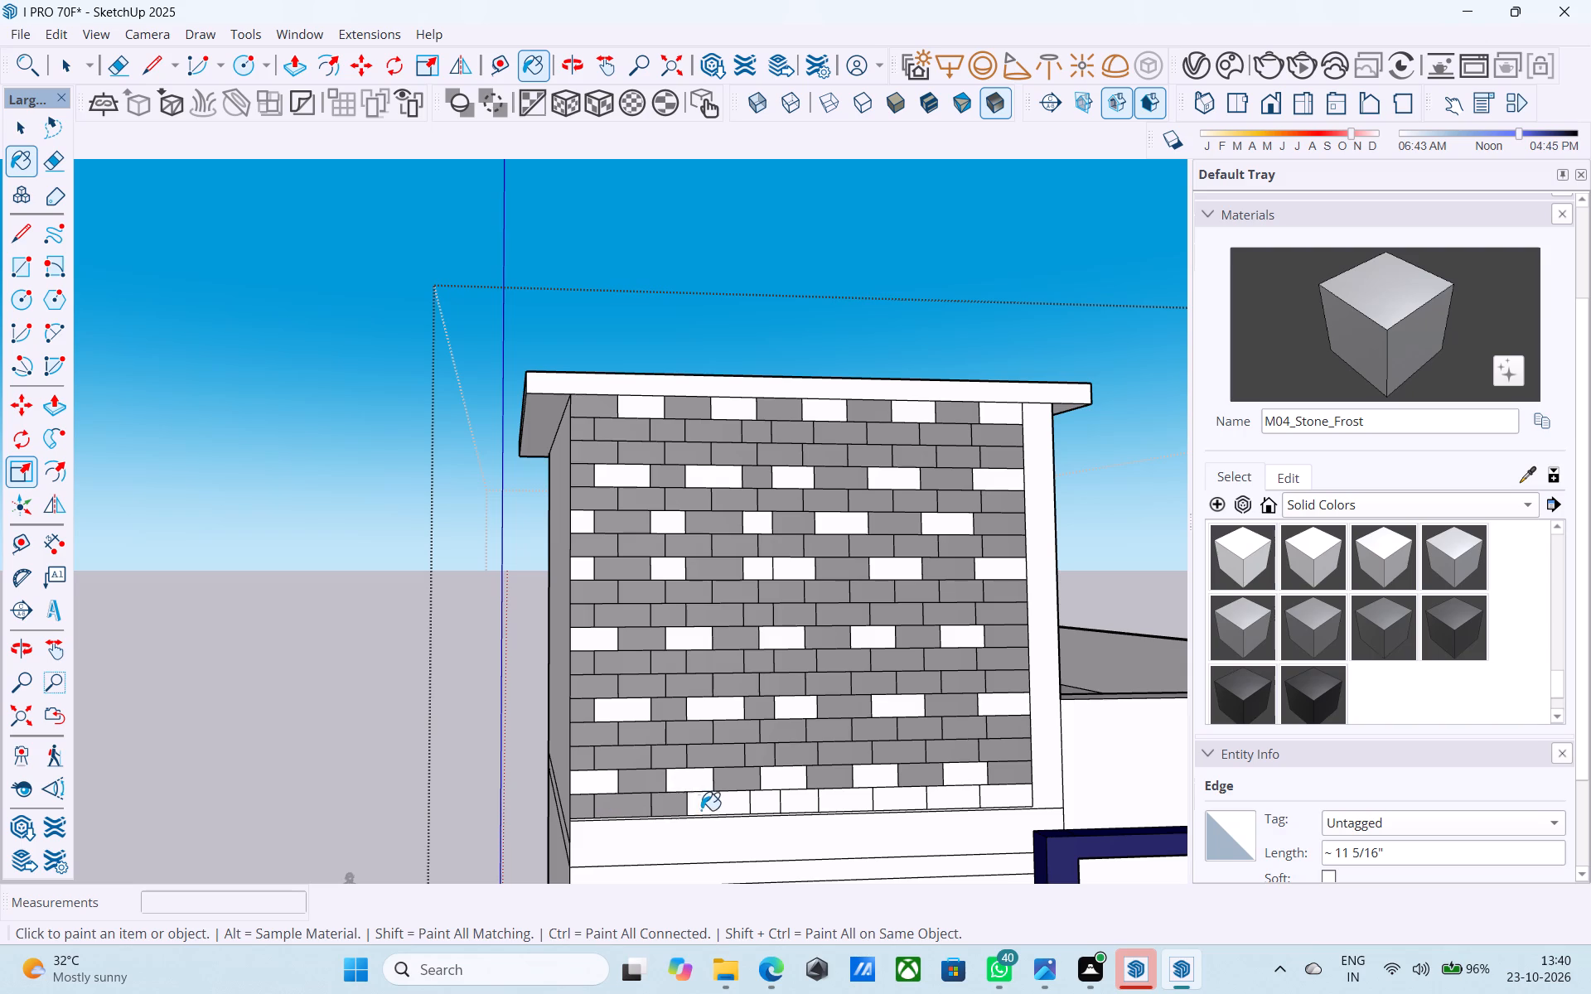
{"action": "left_click", "coordinate": [701, 809]}
{"action": "left_click", "coordinate": [757, 804]}
{"action": "left_click", "coordinate": [795, 803]}
{"action": "left_click", "coordinate": [843, 796]}
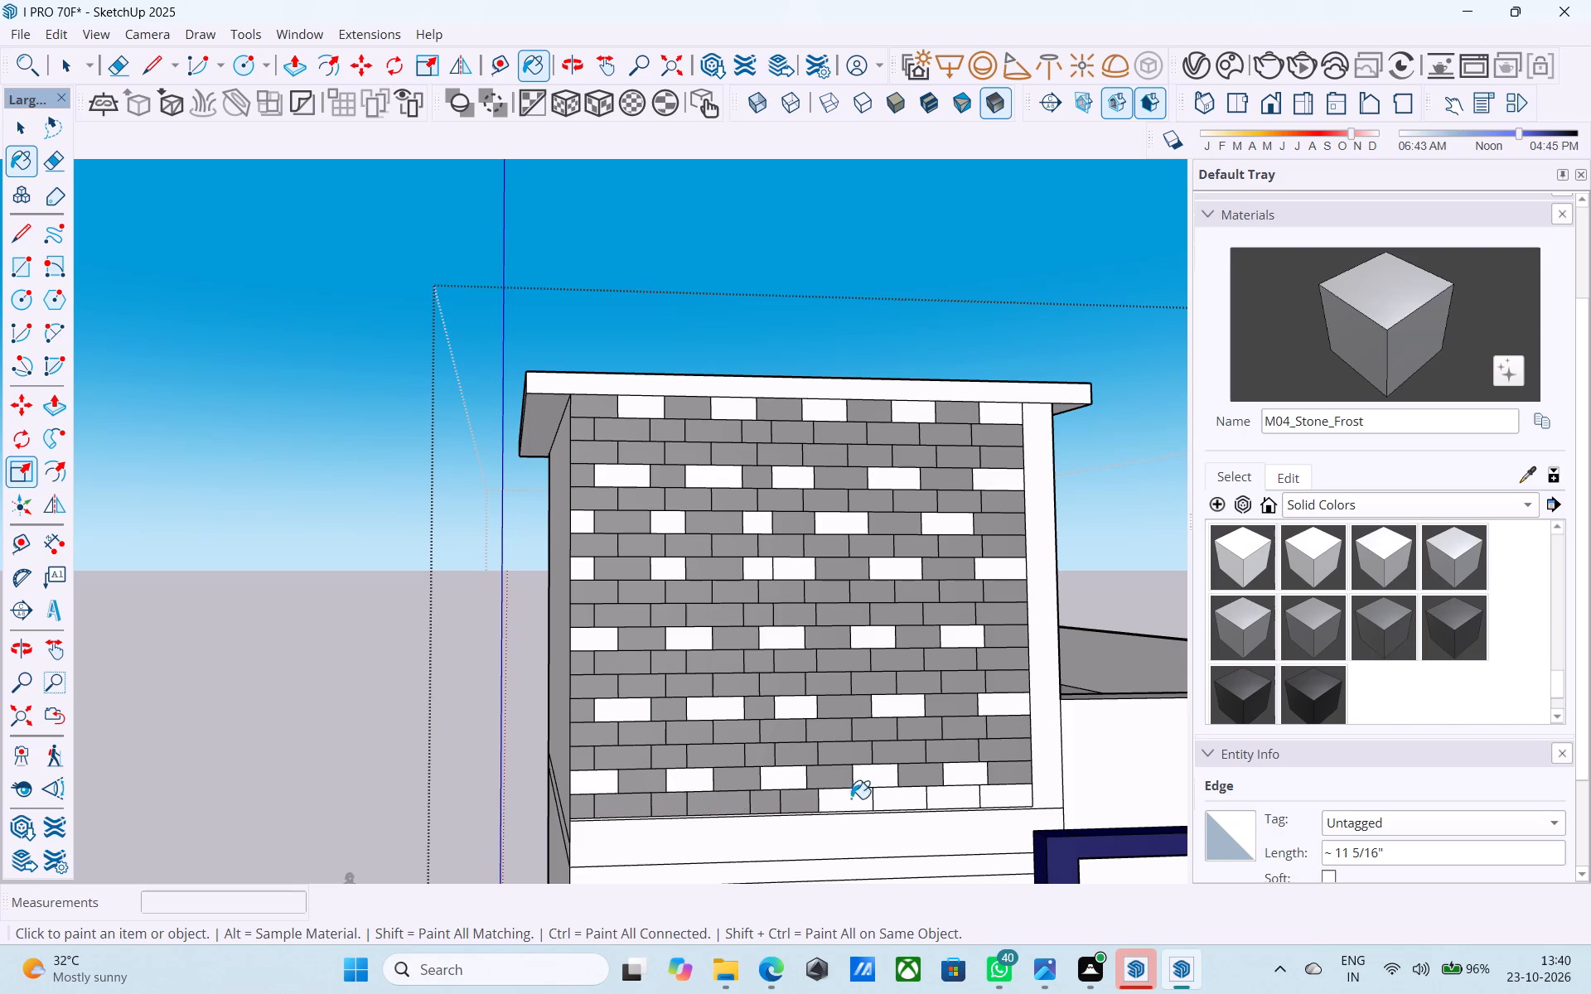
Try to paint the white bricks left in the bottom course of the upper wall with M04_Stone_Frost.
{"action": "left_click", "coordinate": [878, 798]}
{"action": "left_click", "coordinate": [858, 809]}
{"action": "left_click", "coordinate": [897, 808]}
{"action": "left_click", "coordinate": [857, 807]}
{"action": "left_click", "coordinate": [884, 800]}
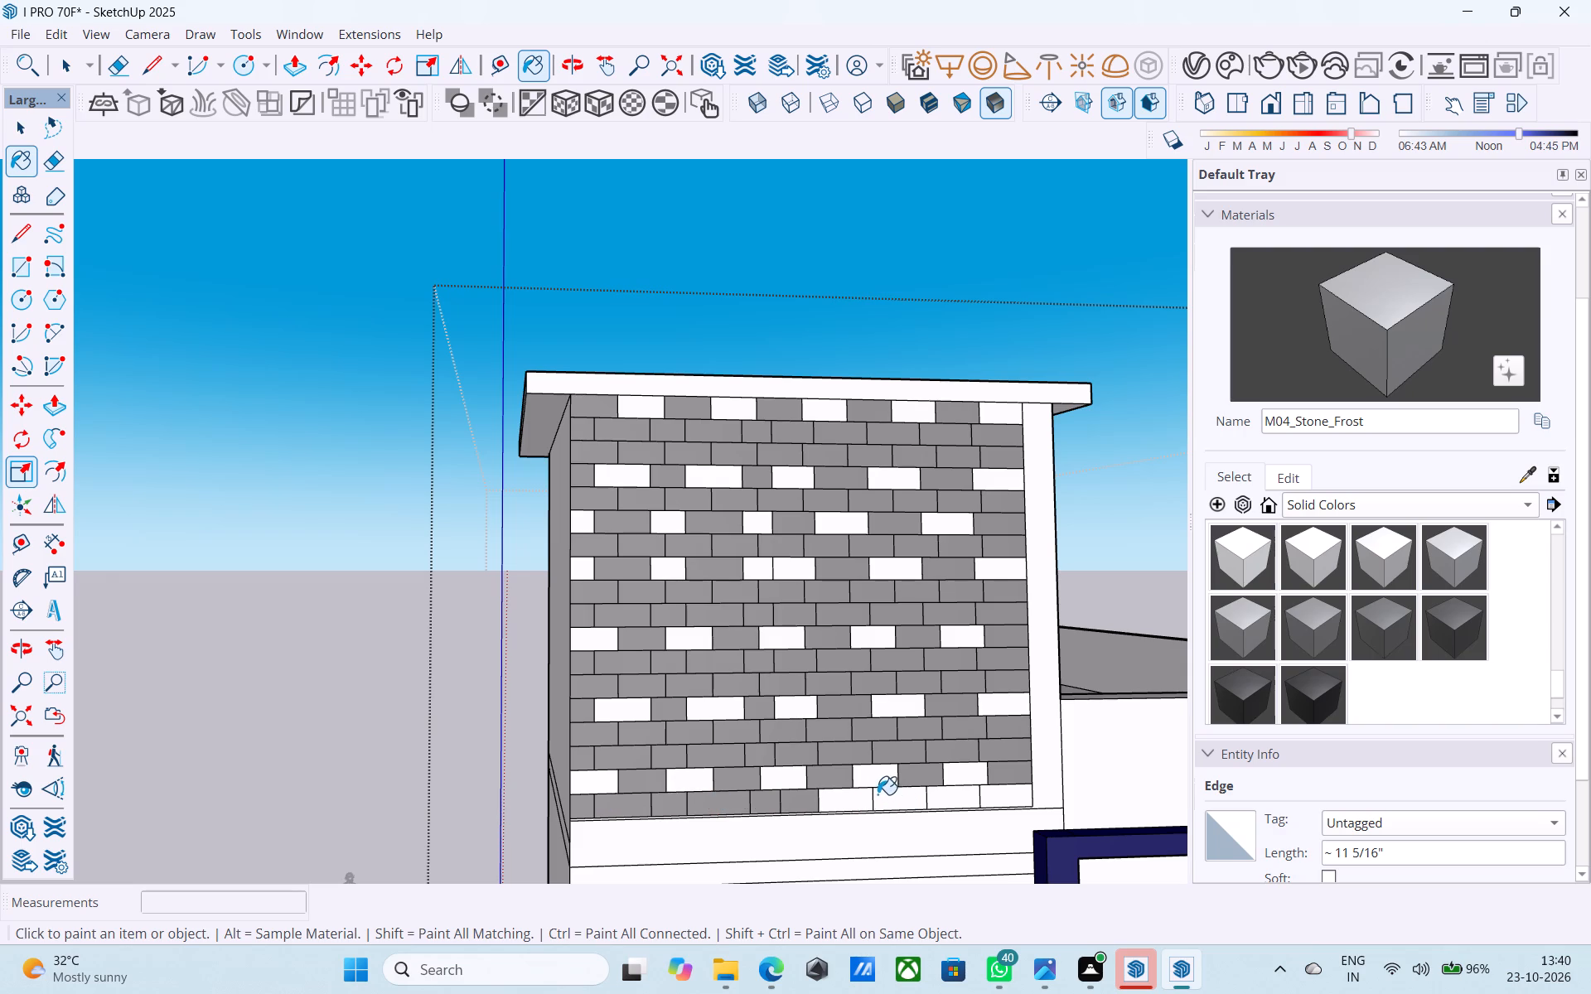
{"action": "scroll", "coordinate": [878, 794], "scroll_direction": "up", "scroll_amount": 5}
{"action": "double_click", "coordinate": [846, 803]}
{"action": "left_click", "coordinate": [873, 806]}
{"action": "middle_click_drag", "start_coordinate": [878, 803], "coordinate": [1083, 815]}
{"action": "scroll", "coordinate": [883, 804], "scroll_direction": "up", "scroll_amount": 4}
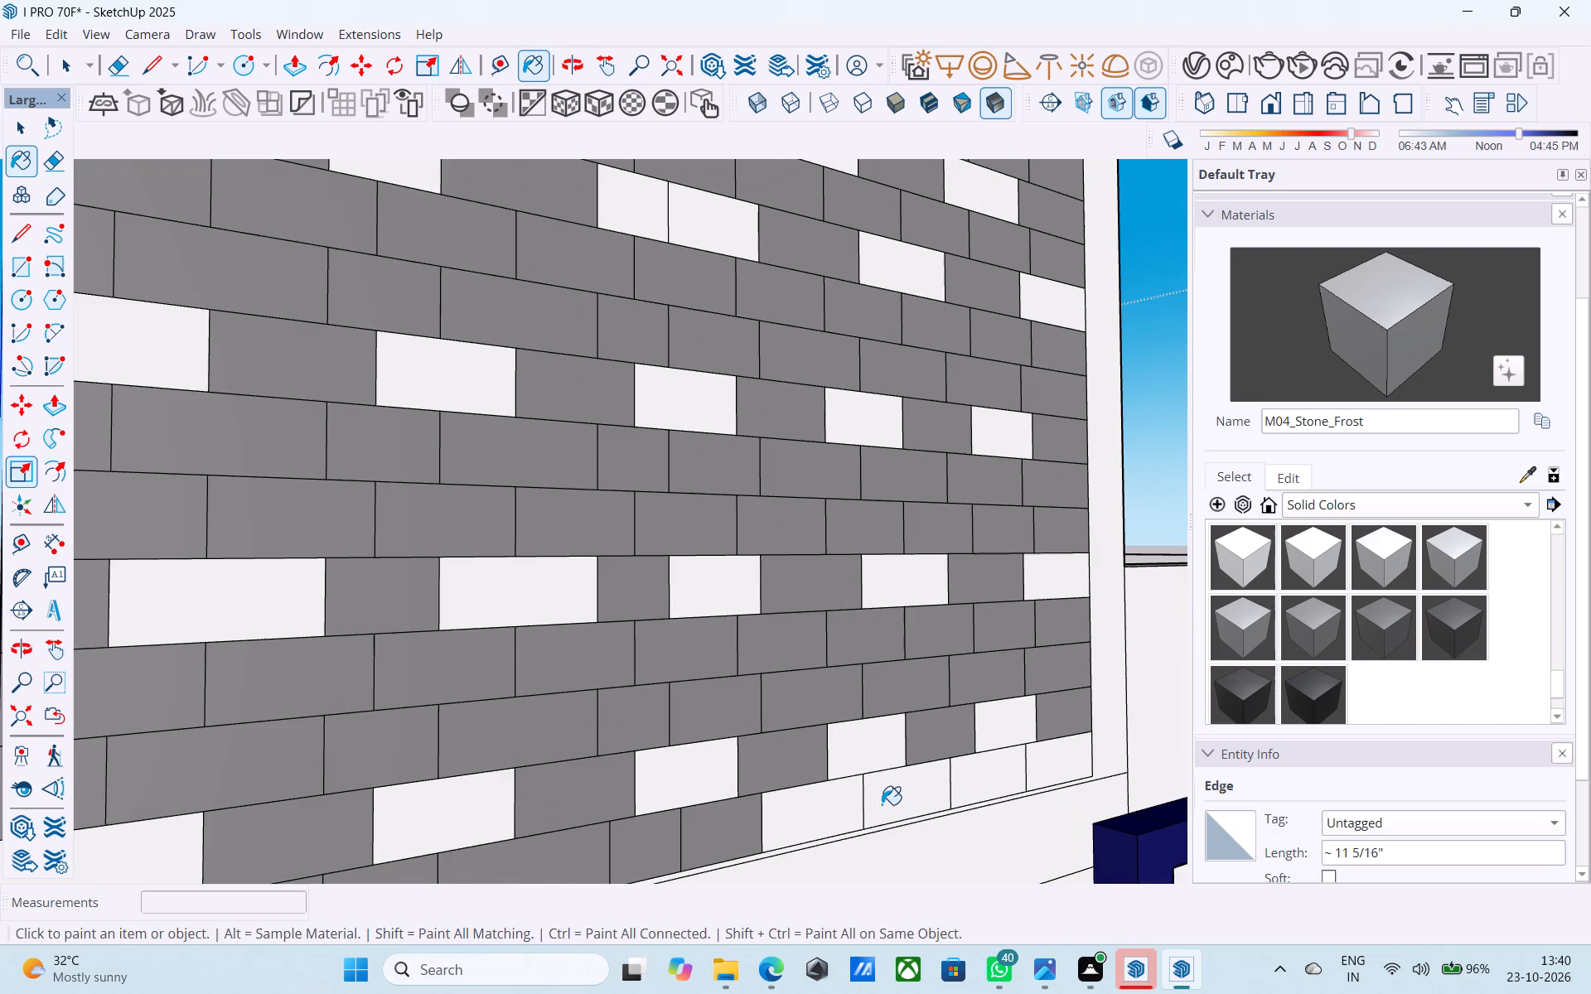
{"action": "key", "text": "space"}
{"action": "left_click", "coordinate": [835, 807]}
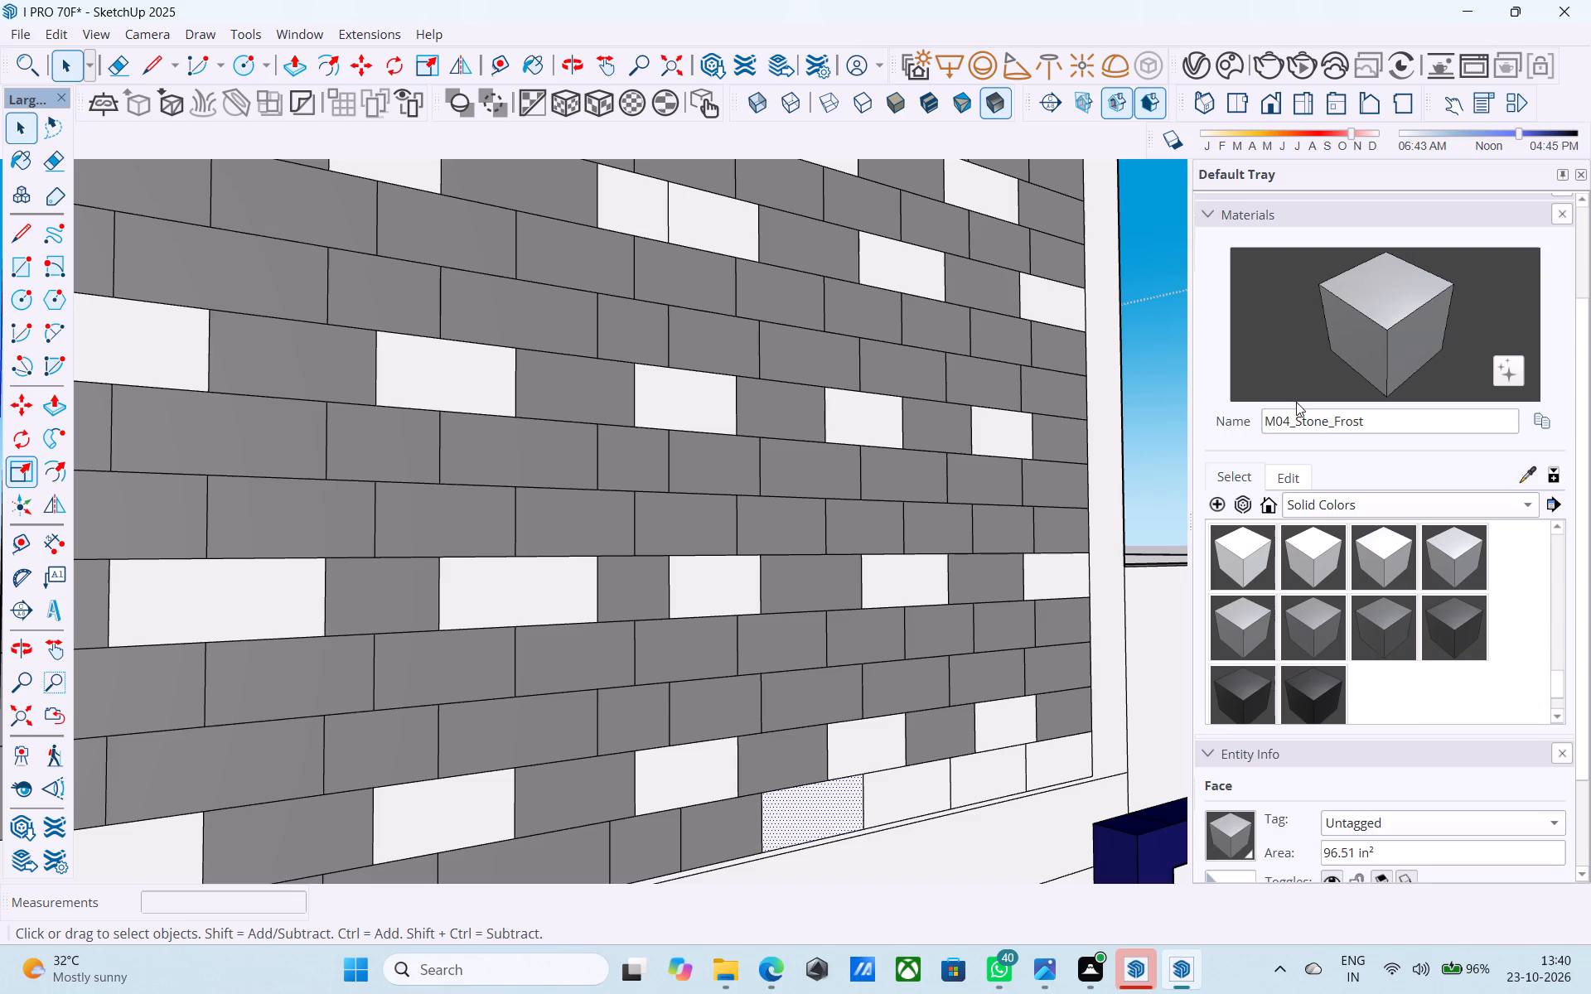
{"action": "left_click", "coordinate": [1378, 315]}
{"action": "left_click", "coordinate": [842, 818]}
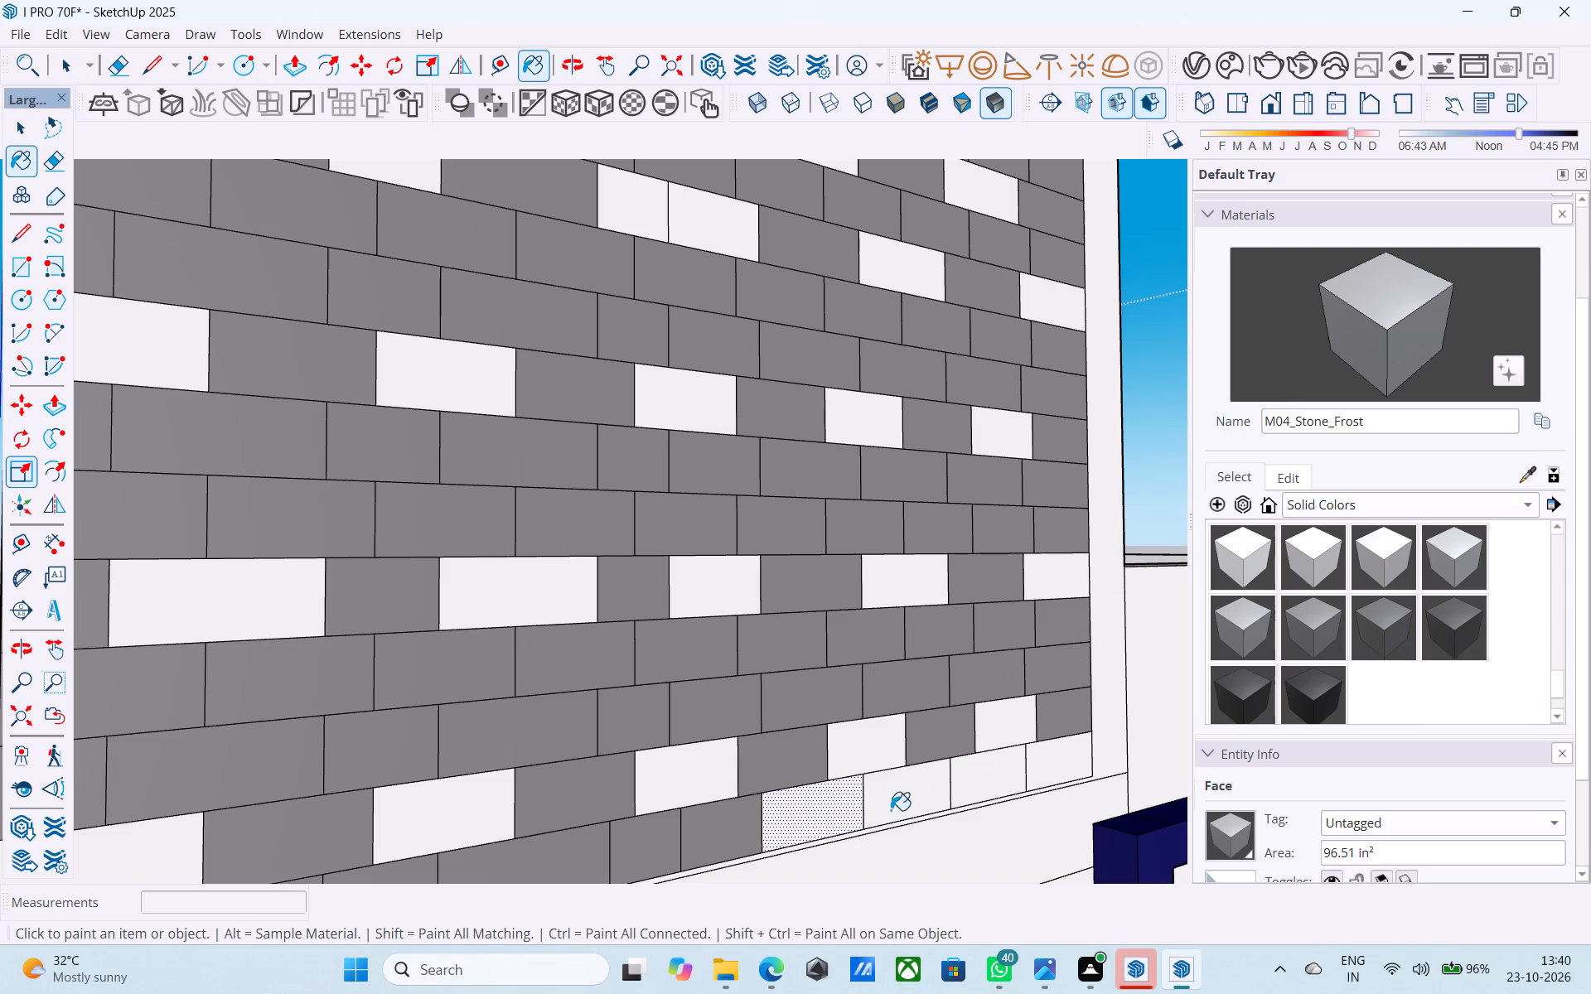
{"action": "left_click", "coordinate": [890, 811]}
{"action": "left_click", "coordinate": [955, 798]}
Paint the brick at the inner end of the upper wall's bottom course with M04_Stone_Frost.
{"action": "middle_click_drag", "start_coordinate": [926, 781], "coordinate": [742, 692]}
{"action": "scroll", "coordinate": [607, 613], "scroll_direction": "down", "scroll_amount": 6}
{"action": "scroll", "coordinate": [728, 733], "scroll_direction": "up", "scroll_amount": 6}
{"action": "key", "text": "space"}
{"action": "double_click", "coordinate": [774, 685]}
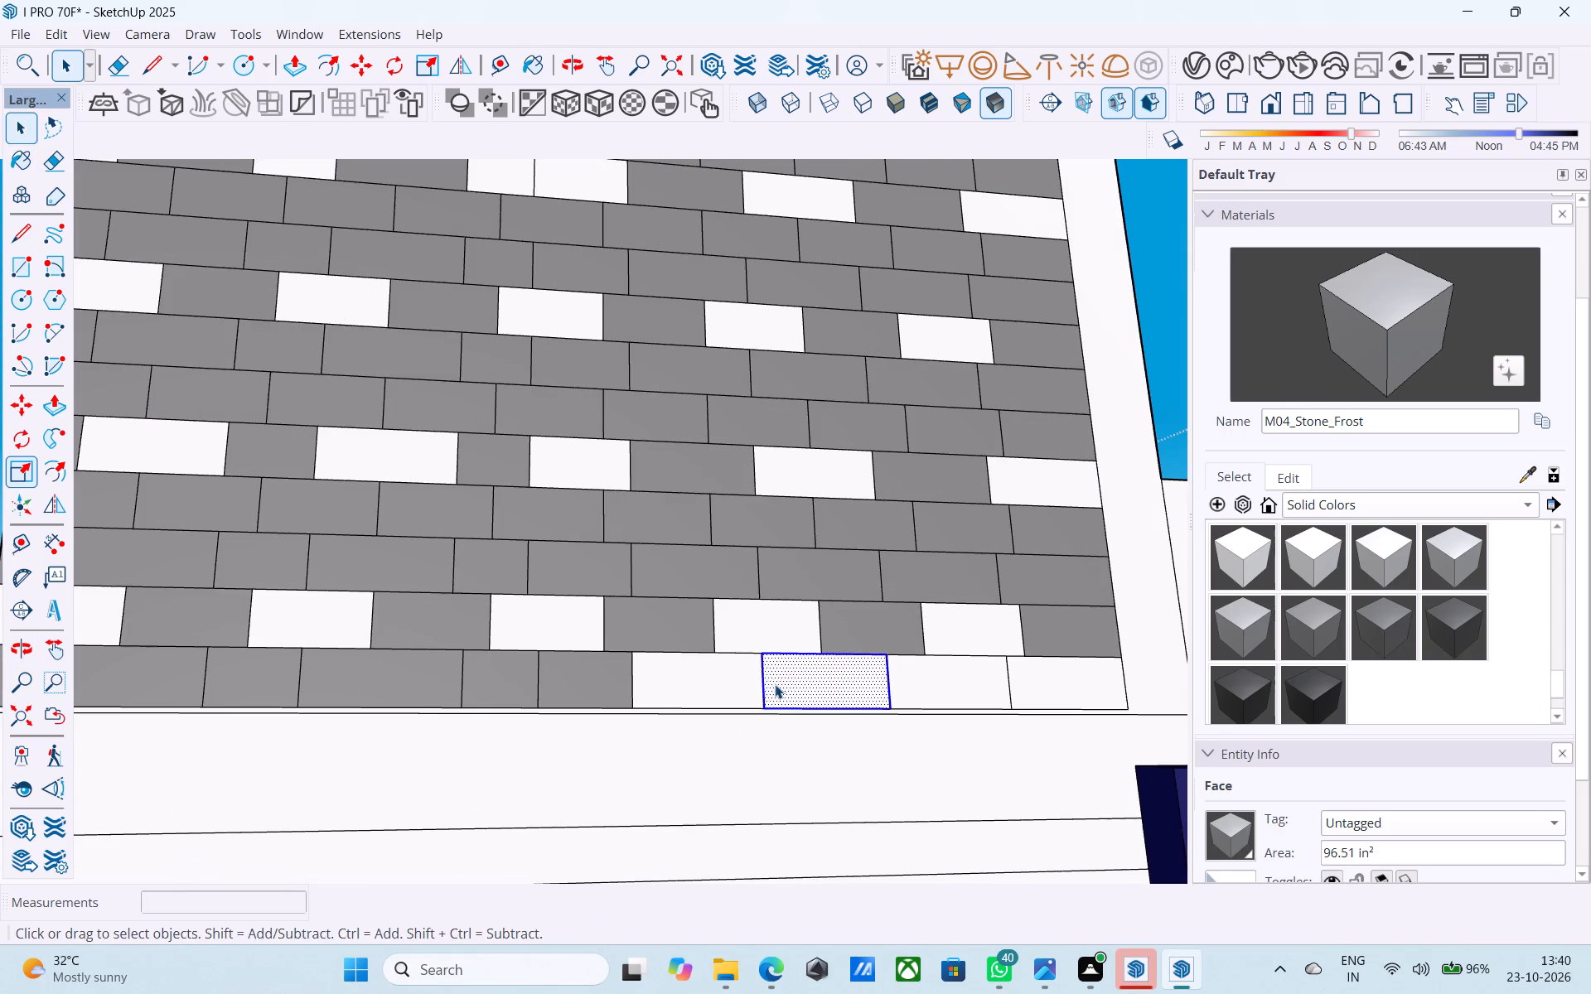
{"action": "scroll", "coordinate": [775, 684], "scroll_direction": "up", "scroll_amount": 1}
{"action": "middle_click_drag", "start_coordinate": [775, 684], "coordinate": [804, 820]}
{"action": "left_click", "coordinate": [1373, 312]}
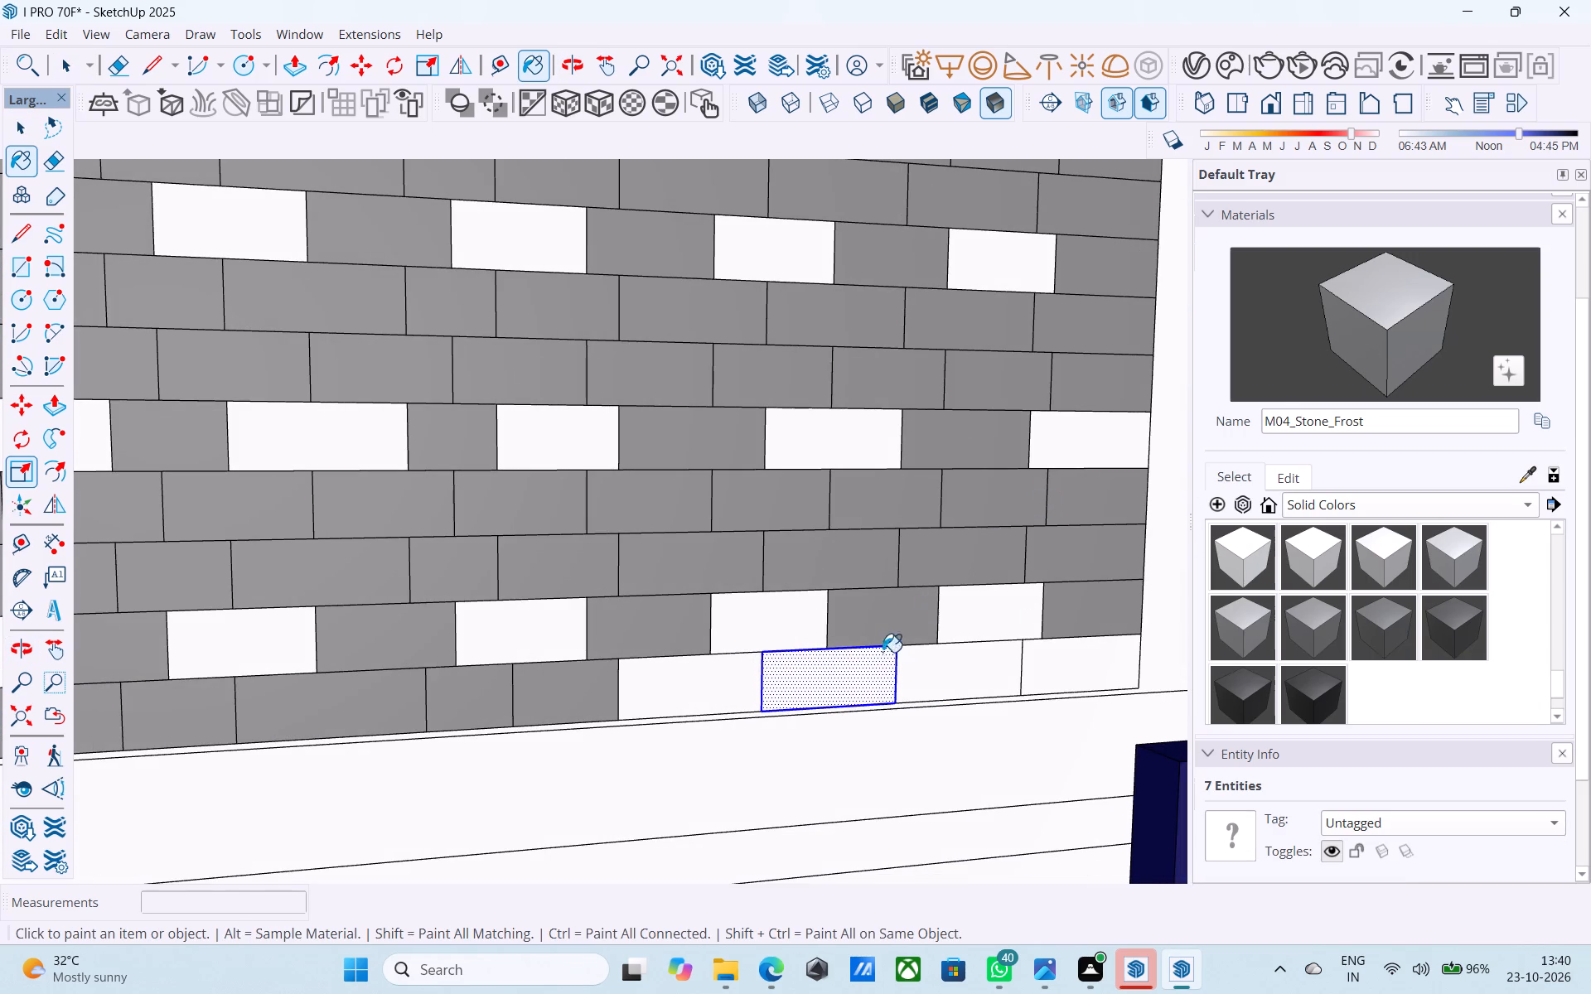
{"action": "left_click", "coordinate": [850, 676]}
{"action": "left_click", "coordinate": [975, 668]}
{"action": "left_click_drag", "start_coordinate": [1038, 645], "coordinate": [1057, 645]}
{"action": "left_click", "coordinate": [670, 677]}
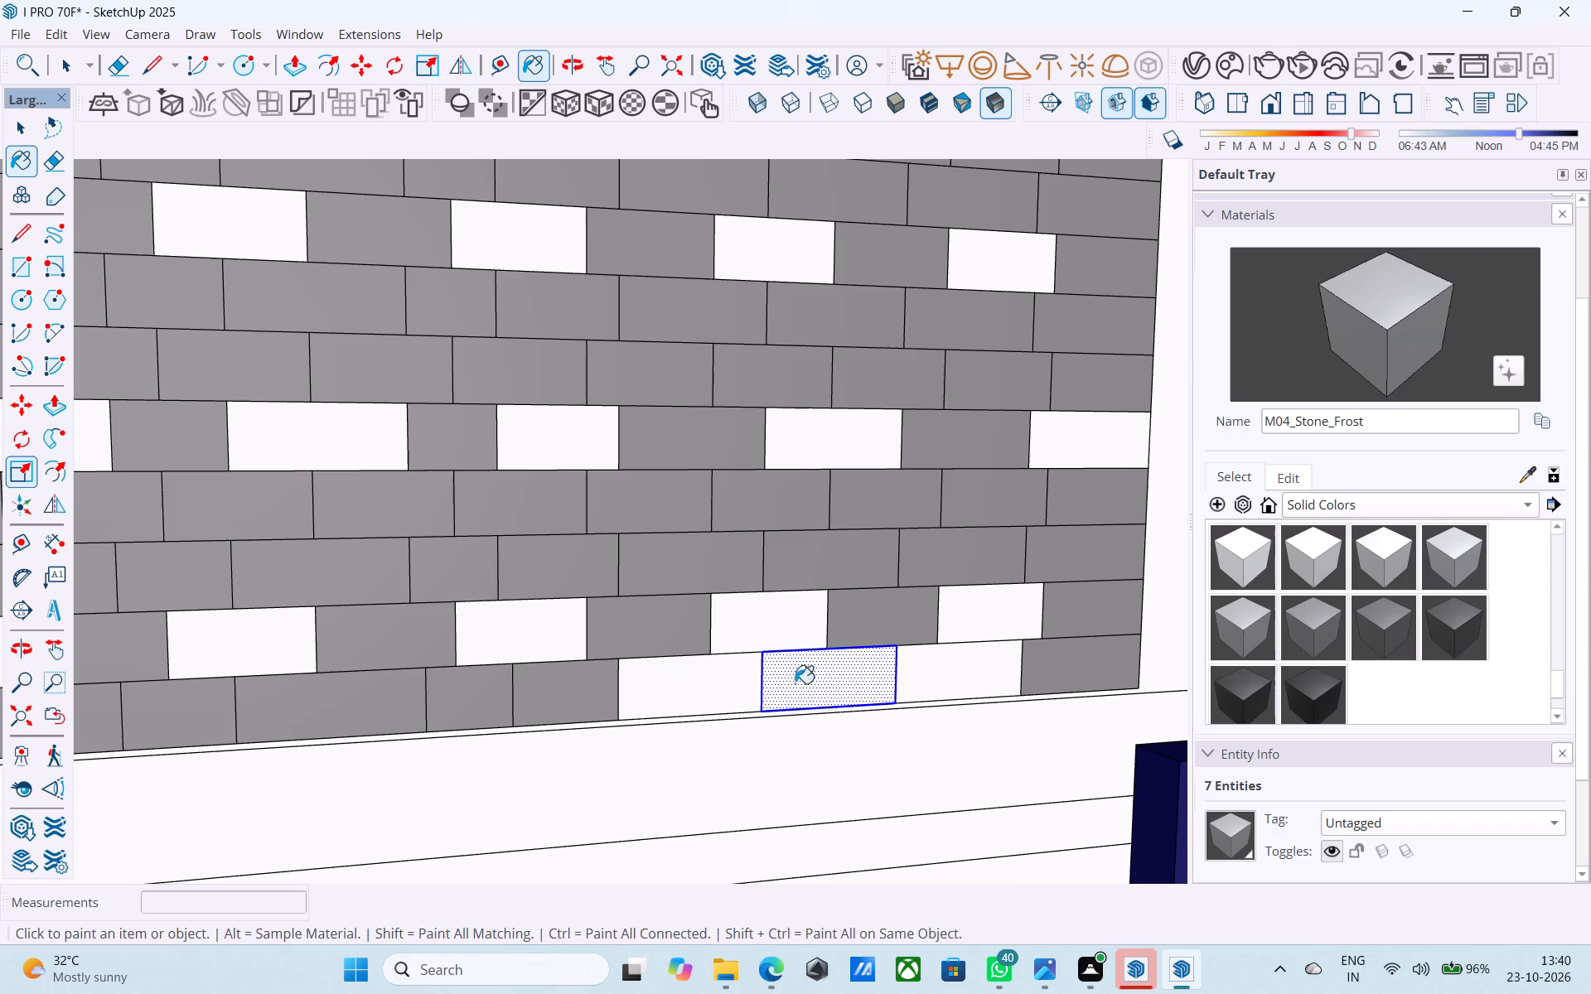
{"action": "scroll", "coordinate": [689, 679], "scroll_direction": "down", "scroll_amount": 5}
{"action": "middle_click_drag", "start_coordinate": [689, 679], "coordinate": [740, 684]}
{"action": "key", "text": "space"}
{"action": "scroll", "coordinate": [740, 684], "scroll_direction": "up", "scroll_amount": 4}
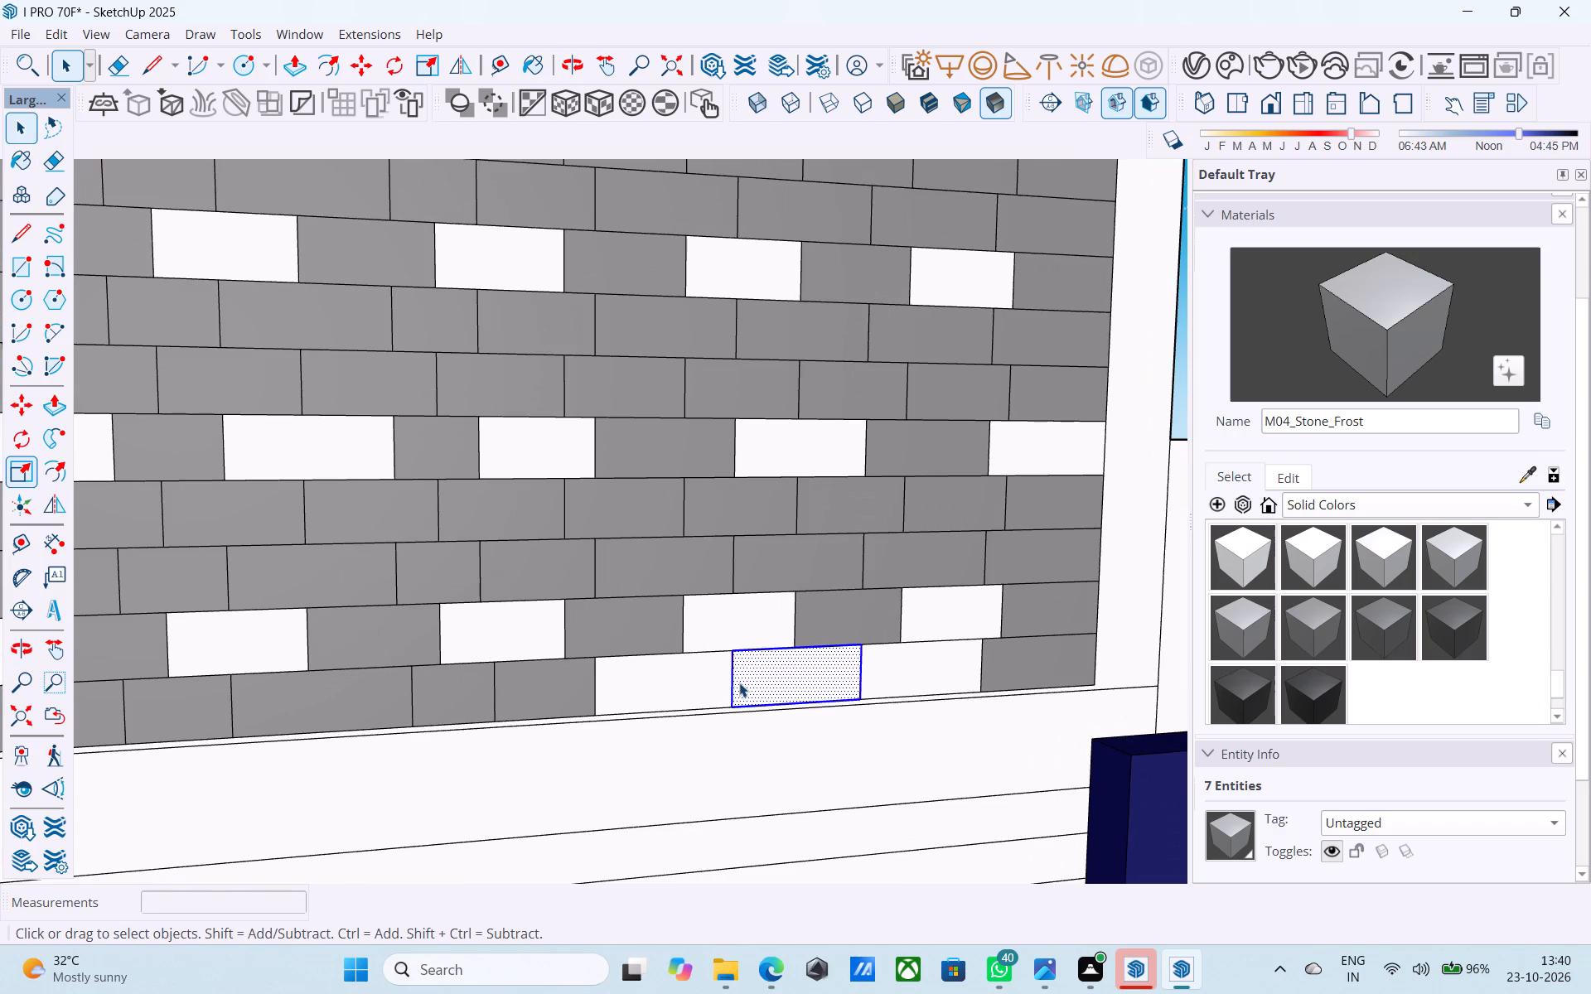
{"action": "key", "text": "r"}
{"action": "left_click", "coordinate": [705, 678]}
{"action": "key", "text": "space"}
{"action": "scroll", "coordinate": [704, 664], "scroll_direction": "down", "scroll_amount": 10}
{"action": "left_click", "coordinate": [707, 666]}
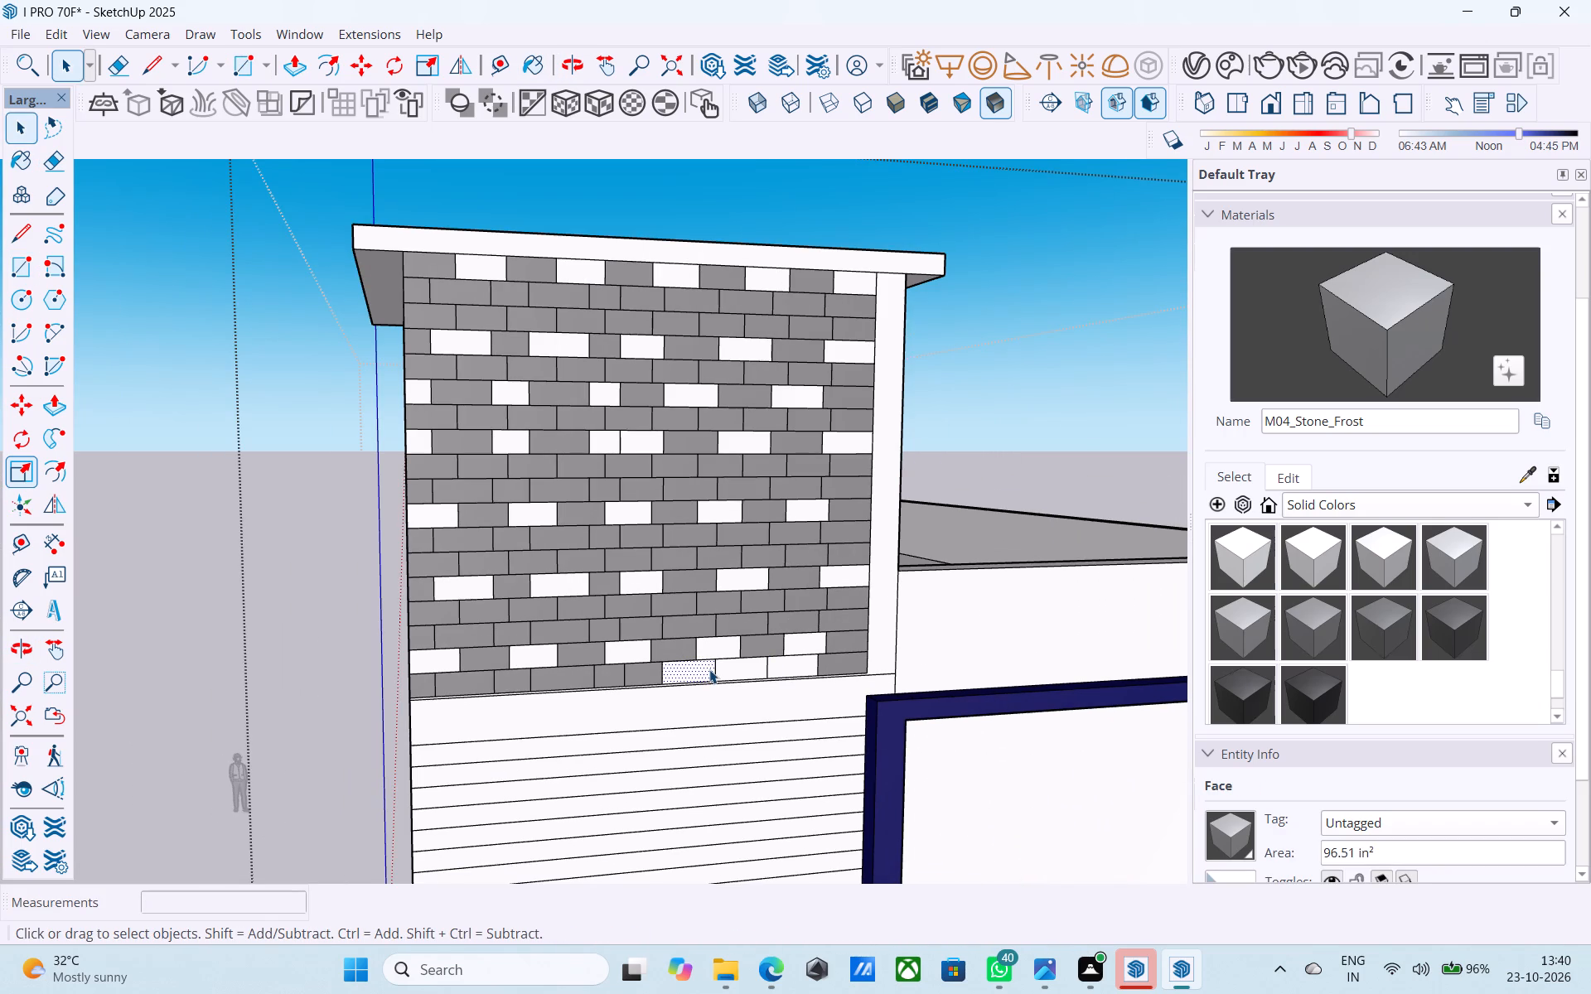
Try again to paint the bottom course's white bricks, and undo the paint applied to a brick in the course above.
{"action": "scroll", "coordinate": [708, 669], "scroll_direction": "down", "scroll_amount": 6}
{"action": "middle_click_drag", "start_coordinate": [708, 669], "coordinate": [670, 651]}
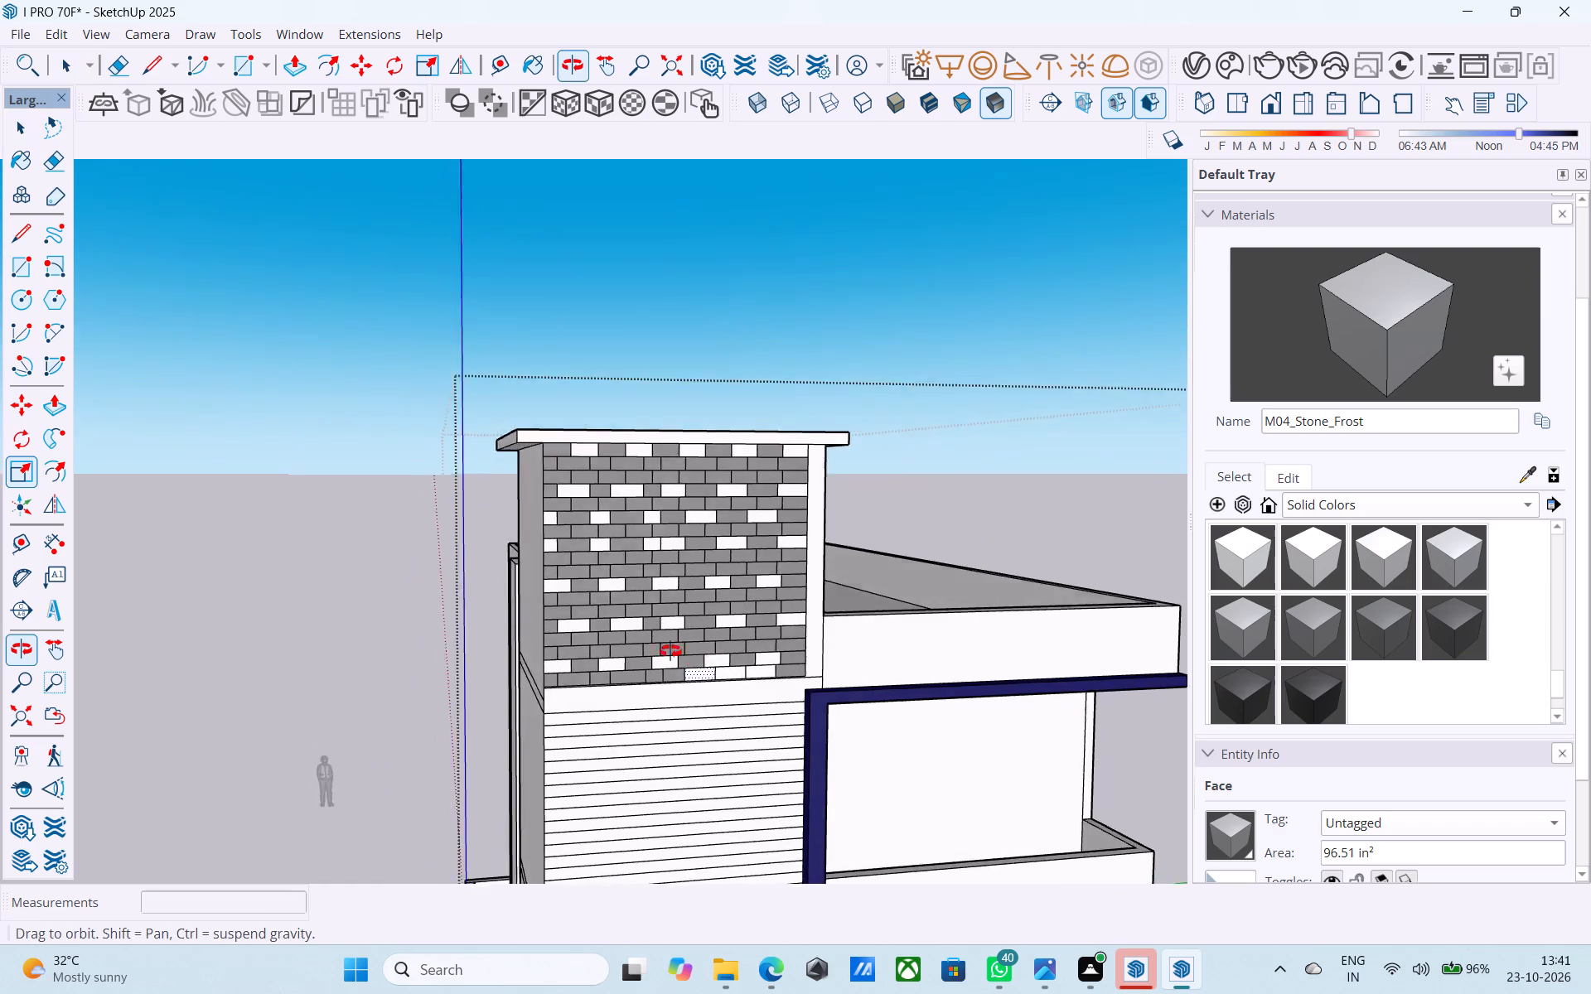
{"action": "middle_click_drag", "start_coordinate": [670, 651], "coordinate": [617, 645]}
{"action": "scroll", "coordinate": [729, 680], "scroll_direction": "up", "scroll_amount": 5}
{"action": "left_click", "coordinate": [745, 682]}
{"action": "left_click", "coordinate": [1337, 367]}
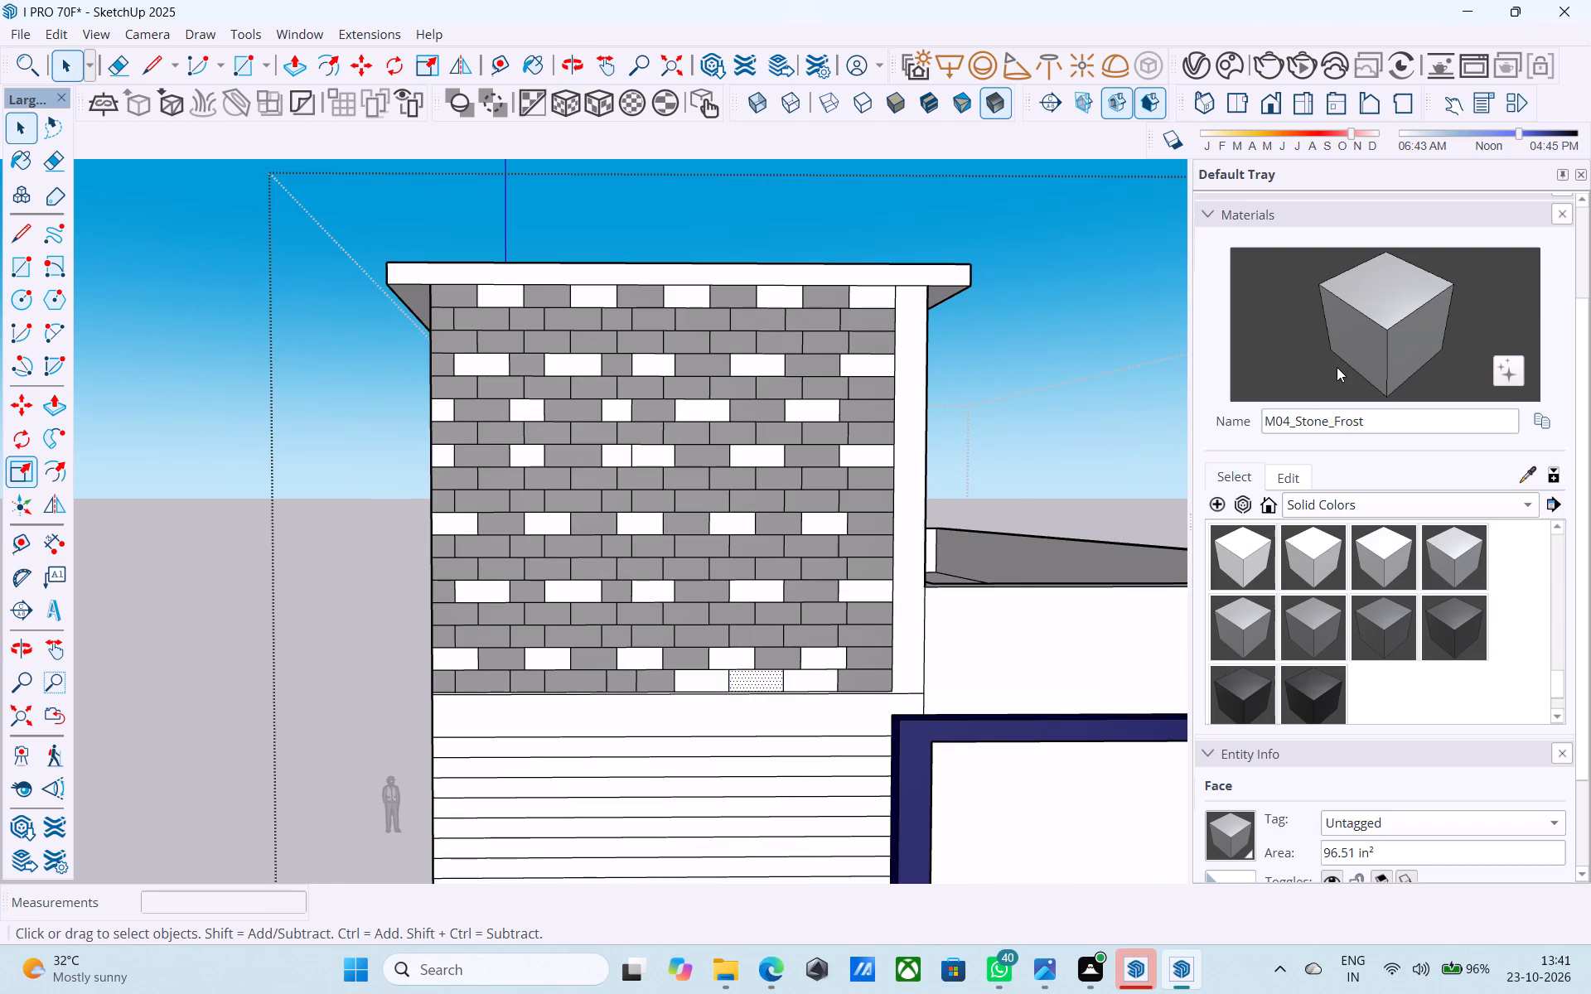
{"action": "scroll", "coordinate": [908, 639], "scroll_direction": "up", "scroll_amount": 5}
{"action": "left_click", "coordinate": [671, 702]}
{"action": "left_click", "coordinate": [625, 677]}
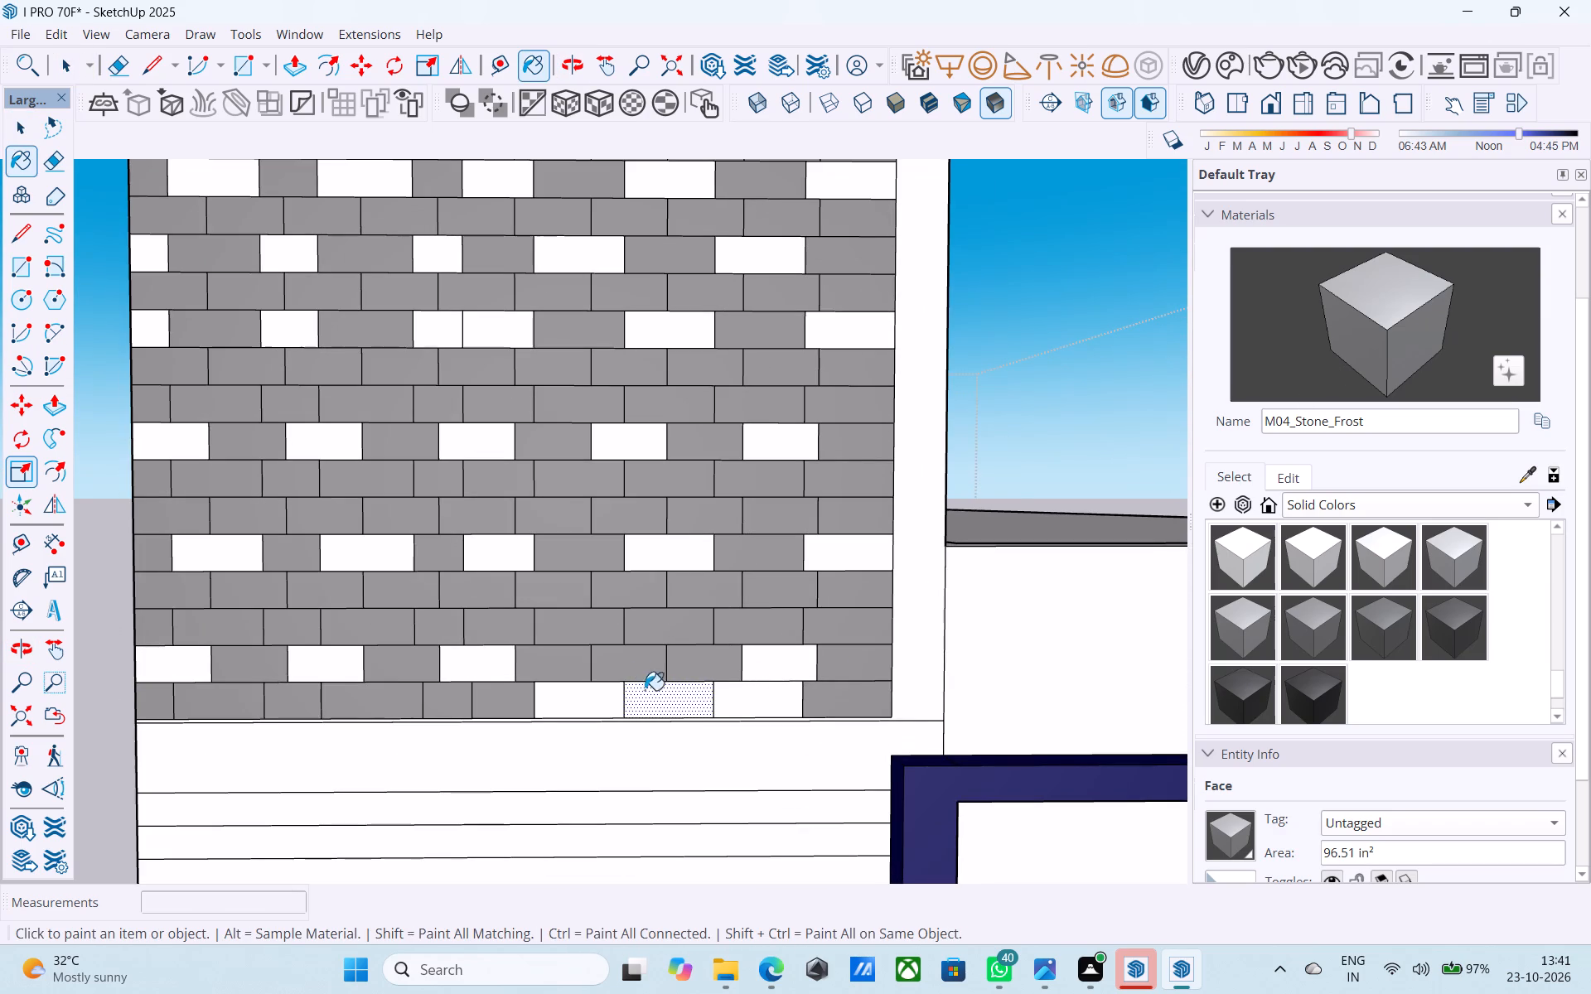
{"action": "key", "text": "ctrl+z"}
Redraw the middle one of the three white bricks in the upper wall's bottom course as a rectangle over its outline.
{"action": "scroll", "coordinate": [673, 696], "scroll_direction": "down", "scroll_amount": 6}
{"action": "key", "text": "space"}
{"action": "scroll", "coordinate": [674, 696], "scroll_direction": "down", "scroll_amount": 5}
{"action": "middle_click_drag", "start_coordinate": [673, 696], "coordinate": [727, 707]}
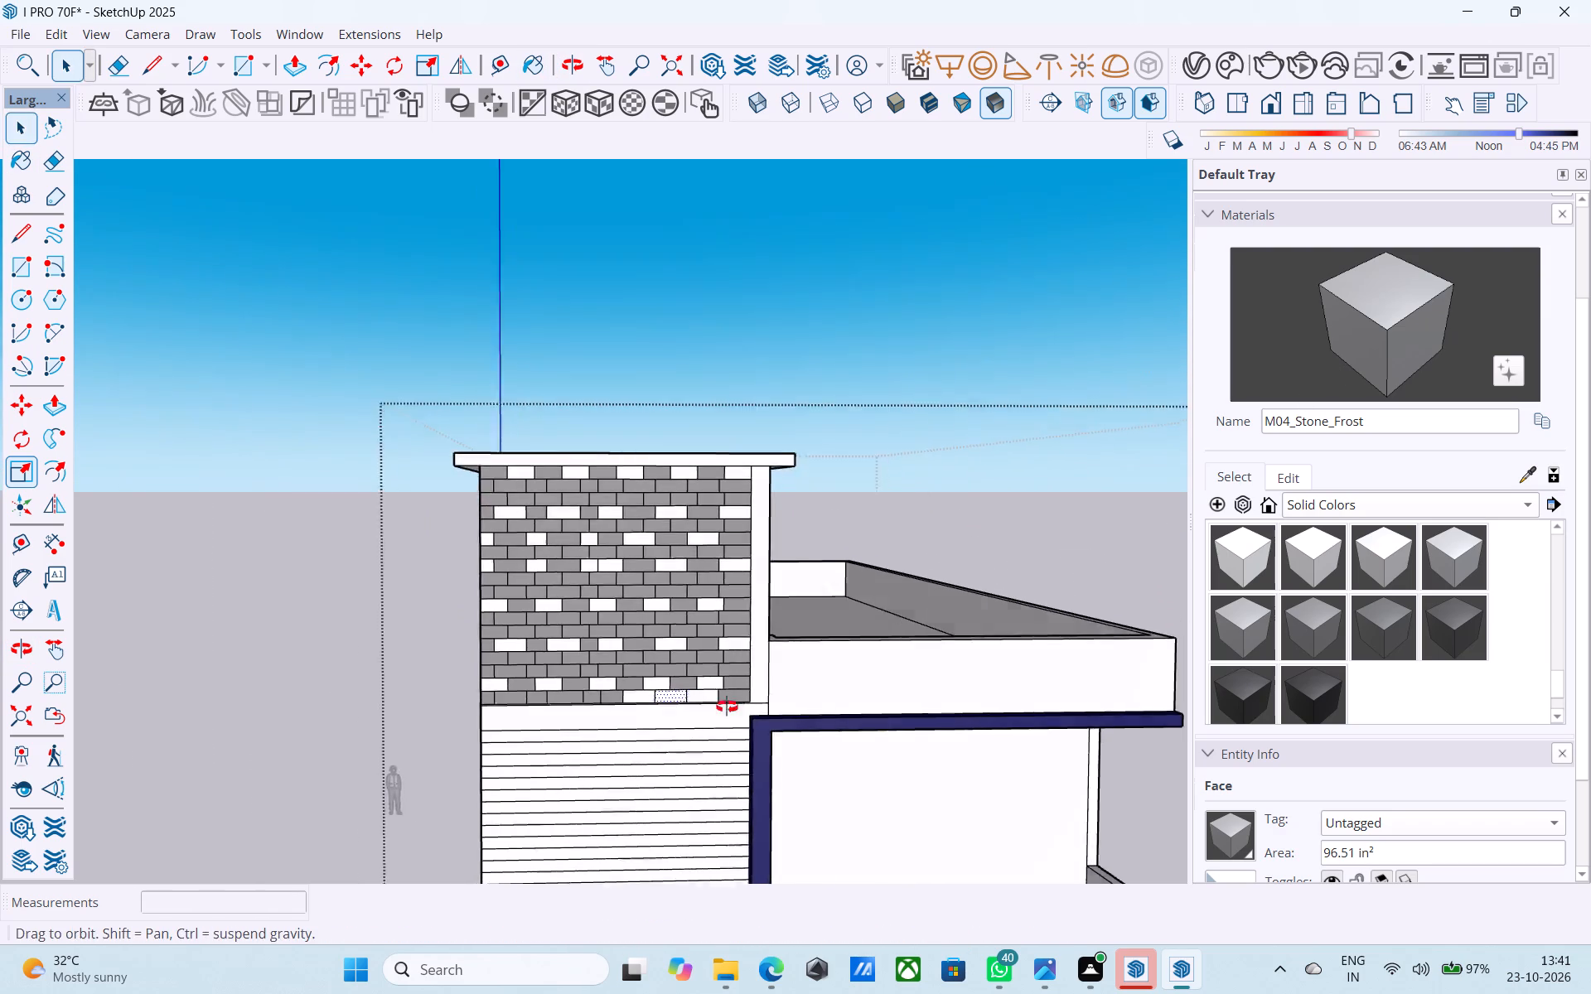
{"action": "middle_click_drag", "start_coordinate": [727, 707], "coordinate": [805, 737]}
{"action": "scroll", "coordinate": [818, 714], "scroll_direction": "down", "scroll_amount": 2}
{"action": "middle_click_drag", "start_coordinate": [795, 688], "coordinate": [813, 639]}
{"action": "scroll", "coordinate": [773, 636], "scroll_direction": "up", "scroll_amount": 3}
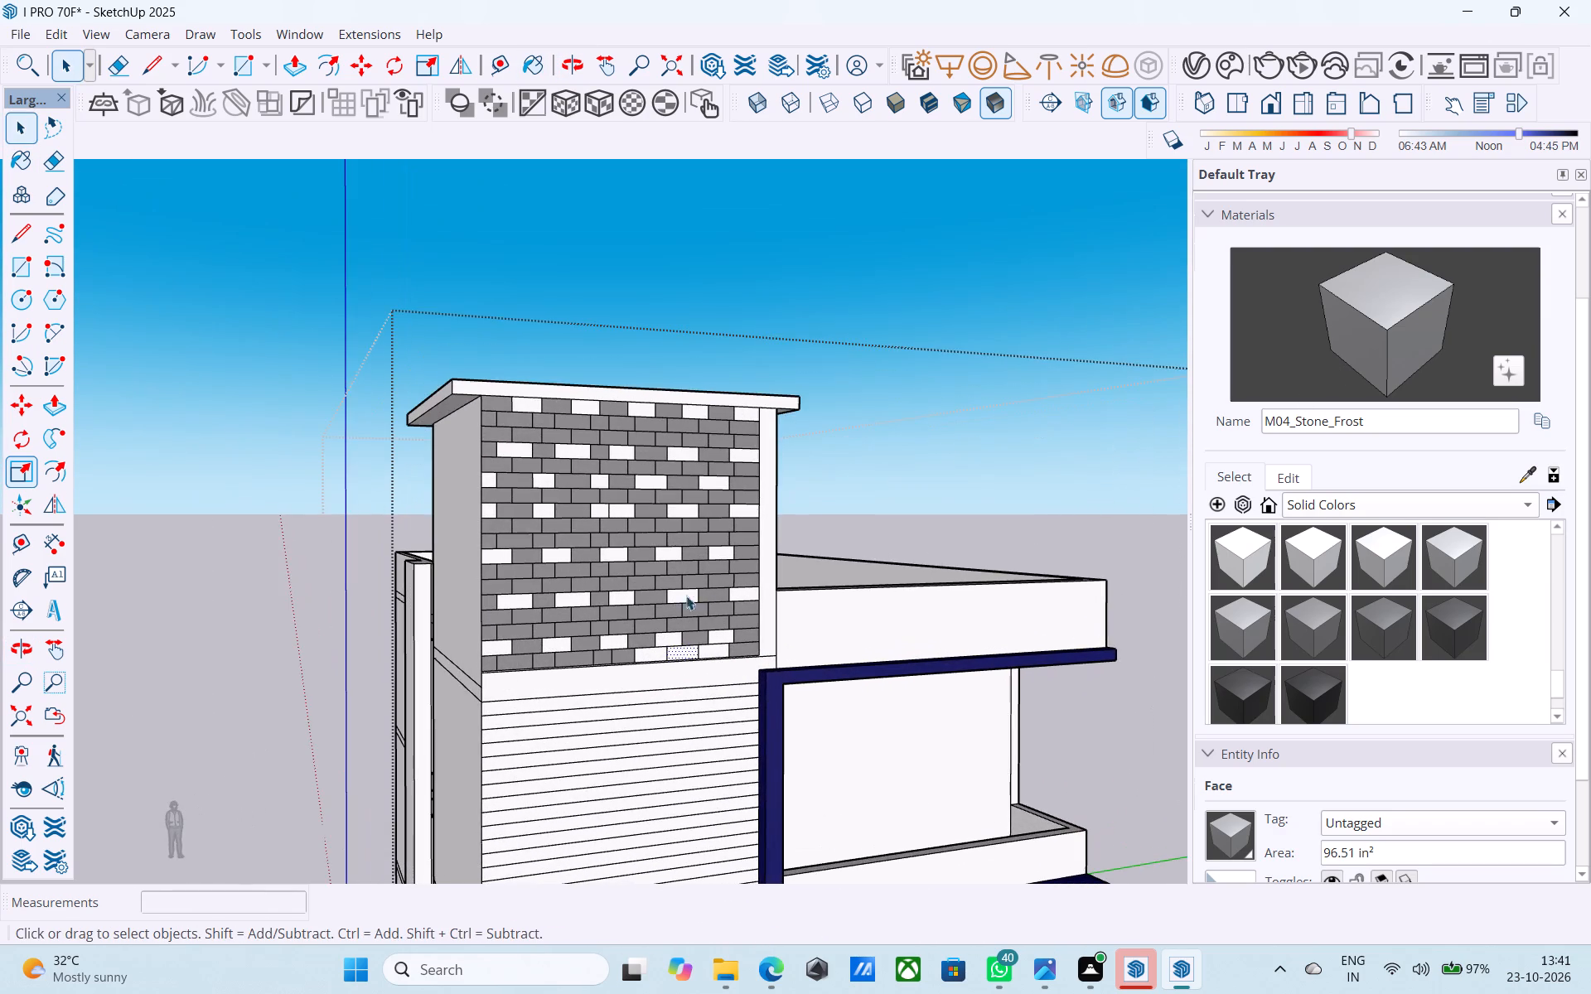
{"action": "scroll", "coordinate": [682, 643], "scroll_direction": "up", "scroll_amount": 8}
{"action": "middle_click_drag", "start_coordinate": [670, 654], "coordinate": [661, 657]}
{"action": "scroll", "coordinate": [661, 657], "scroll_direction": "up", "scroll_amount": 2}
{"action": "key", "text": "r"}
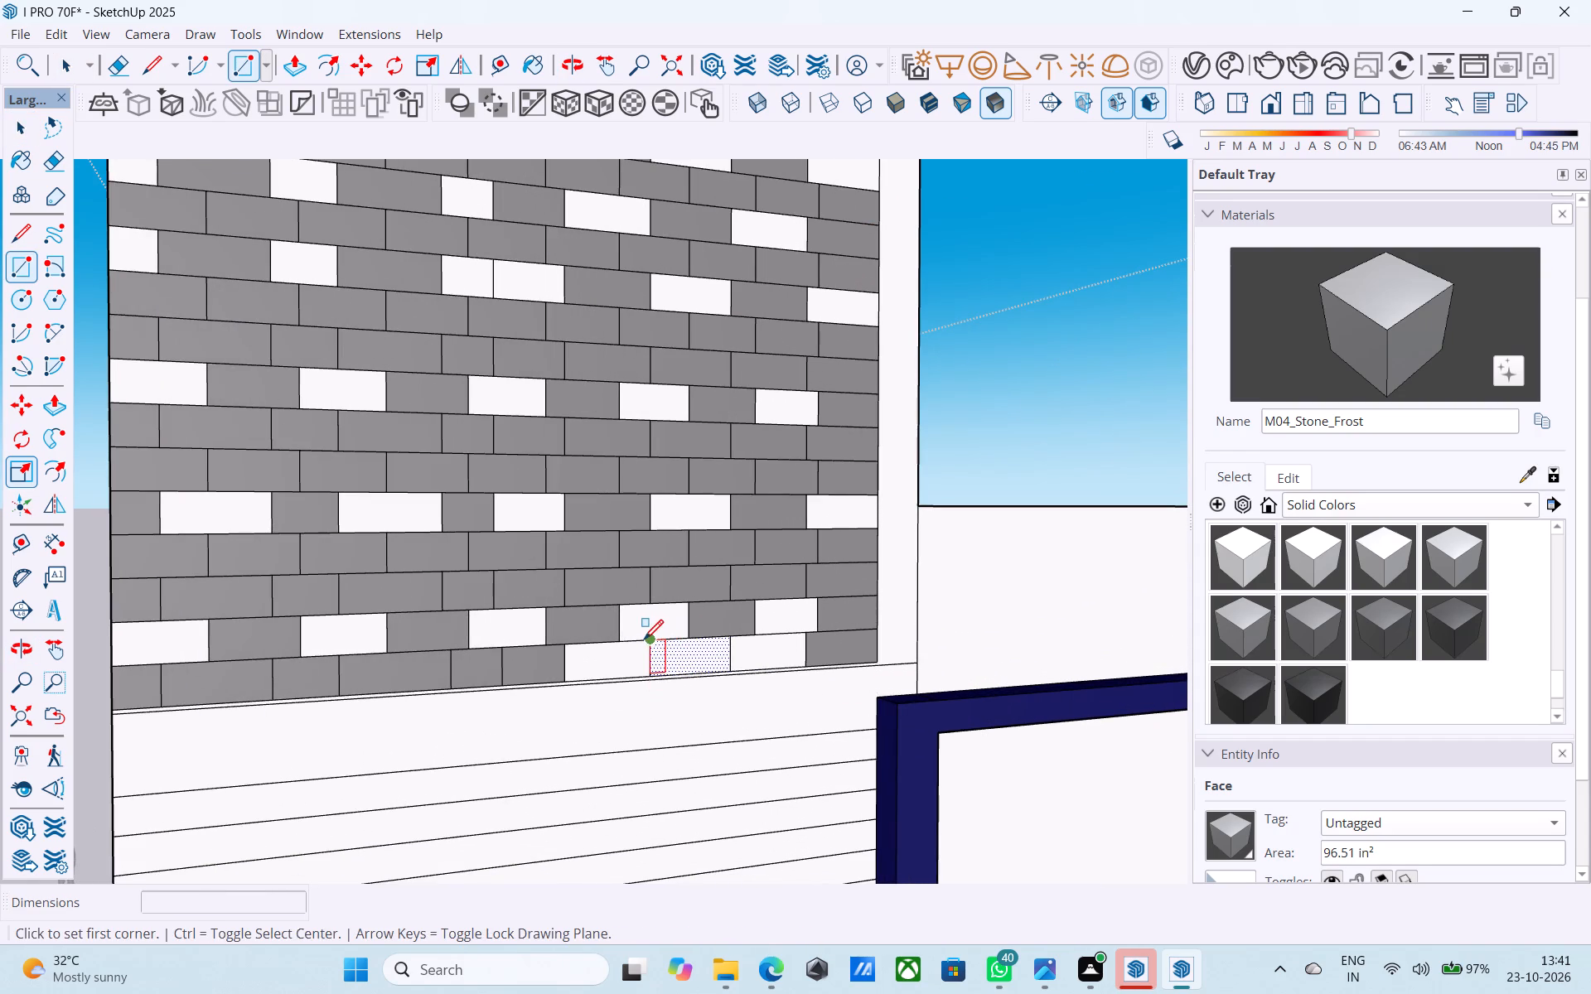
{"action": "left_click", "coordinate": [644, 641]}
{"action": "left_click", "coordinate": [736, 668]}
{"action": "key", "text": "space"}
Paint the remaining white brick beside the inner end of the bottom course with M04_Stone_Frost.
{"action": "left_click", "coordinate": [1394, 293]}
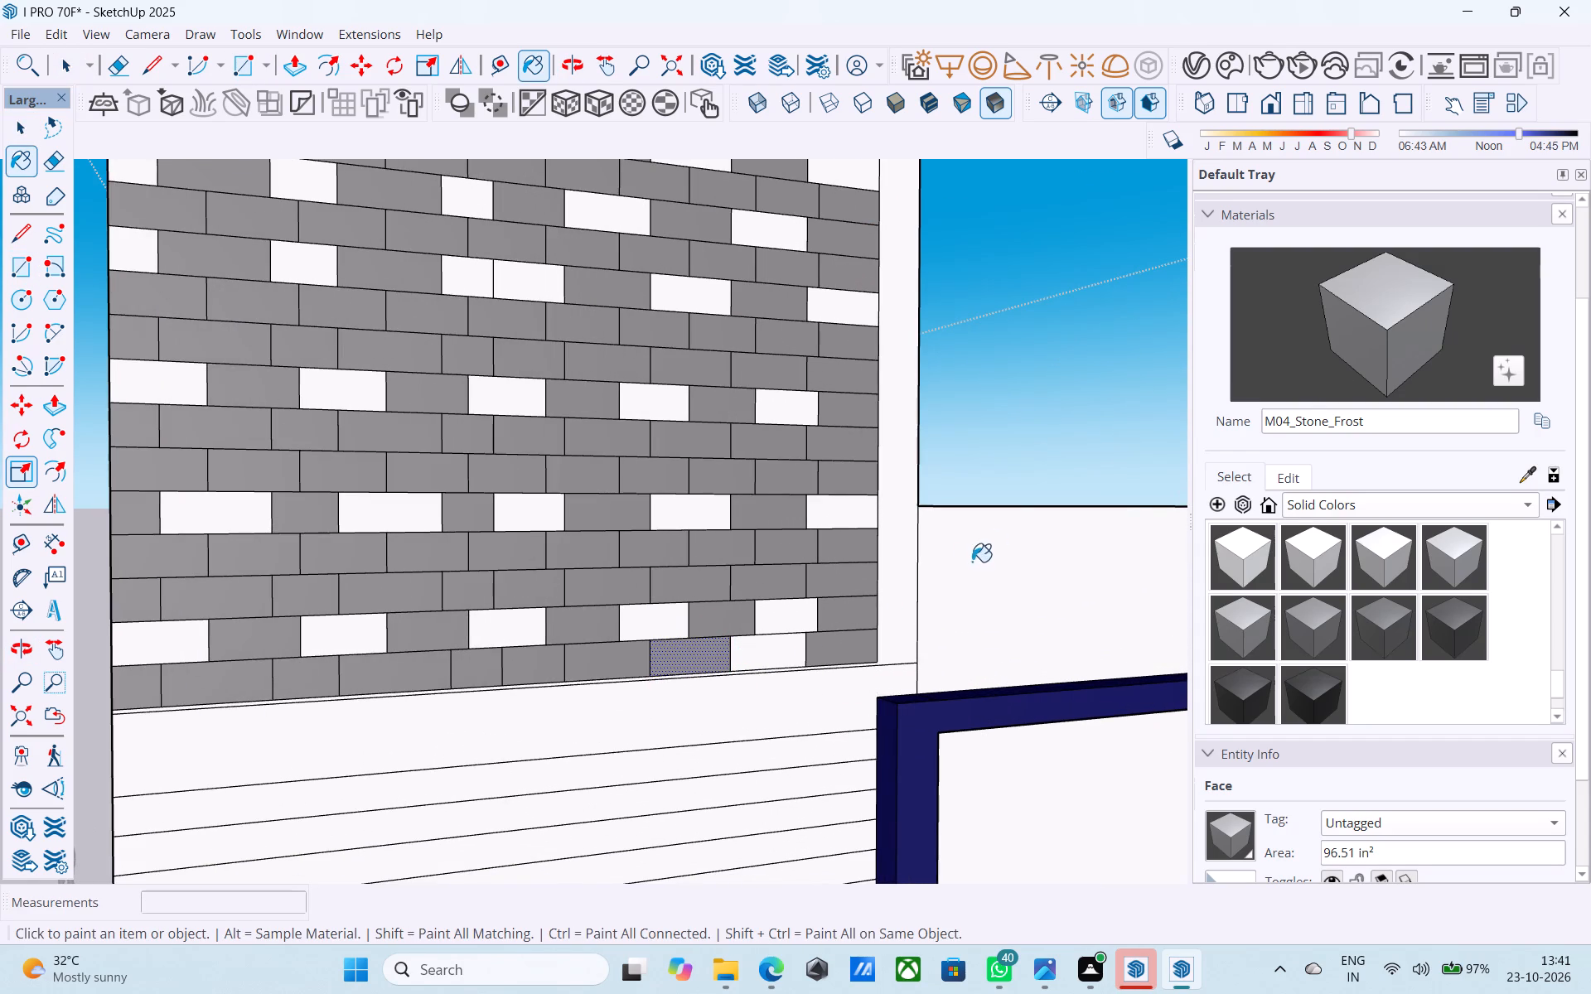
{"action": "left_click", "coordinate": [773, 642]}
{"action": "key", "text": "space"}
Examine the brick patterns on the tower's upper and lower walls against the whole building from several angles.
{"action": "scroll", "coordinate": [755, 649], "scroll_direction": "down", "scroll_amount": 11}
{"action": "middle_click_drag", "start_coordinate": [749, 677], "coordinate": [750, 740]}
{"action": "scroll", "coordinate": [702, 640], "scroll_direction": "down", "scroll_amount": 11}
{"action": "scroll", "coordinate": [625, 700], "scroll_direction": "up", "scroll_amount": 5}
{"action": "middle_click_drag", "start_coordinate": [617, 702], "coordinate": [555, 666]}
{"action": "scroll", "coordinate": [496, 657], "scroll_direction": "down", "scroll_amount": 2}
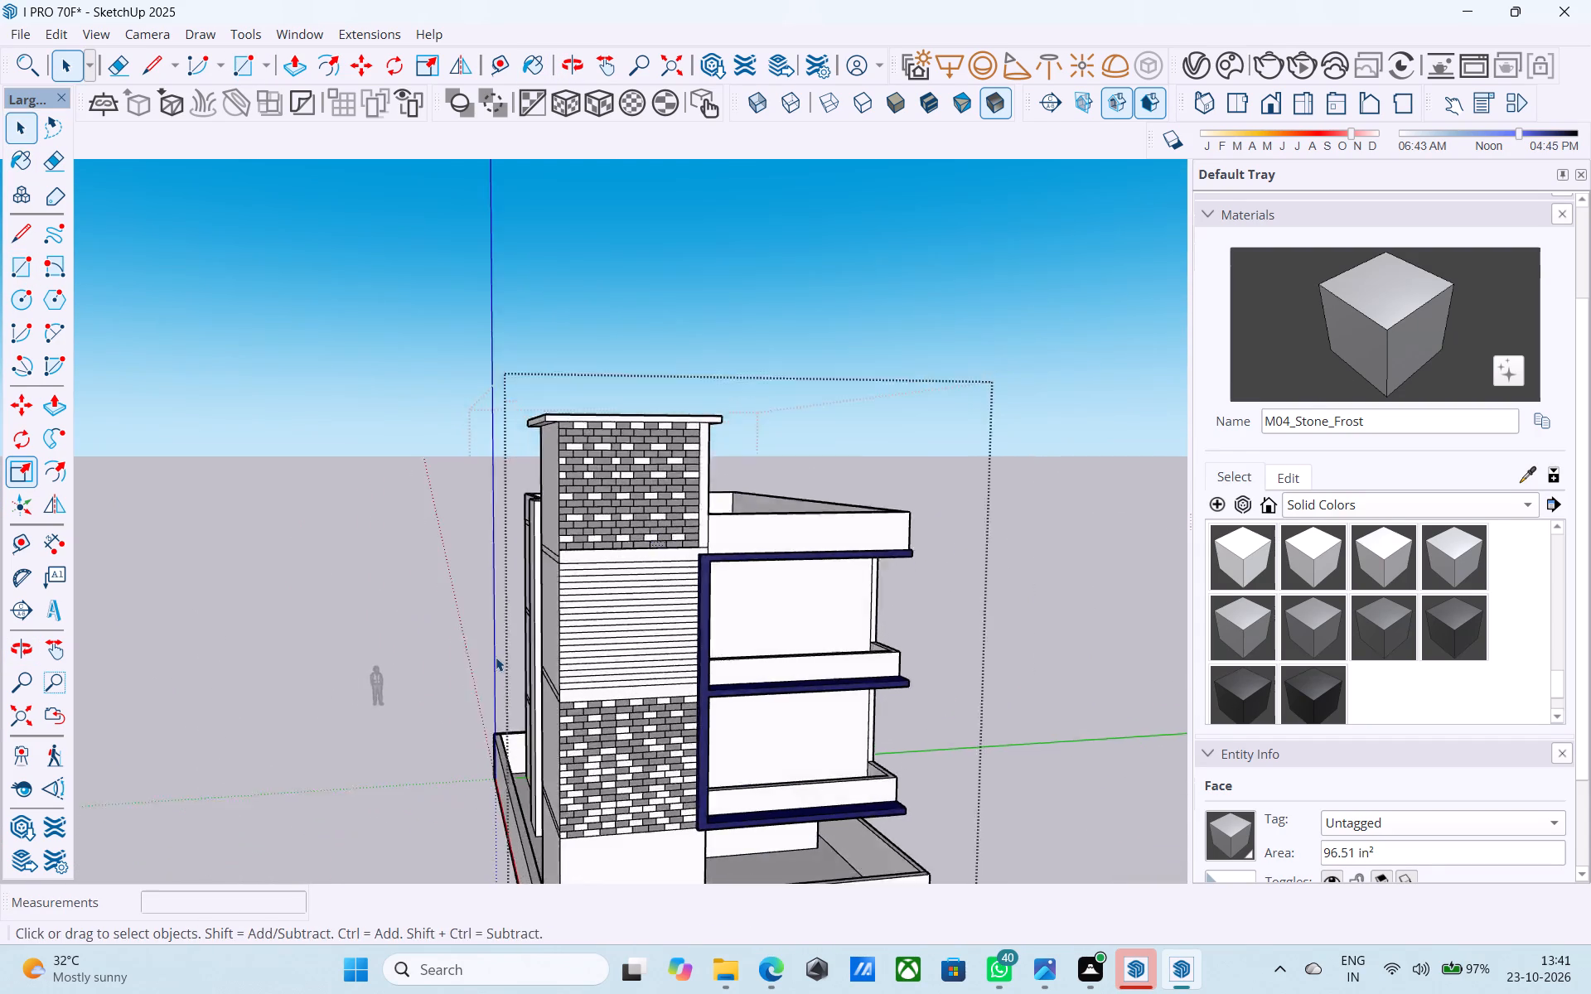
{"action": "scroll", "coordinate": [496, 657], "scroll_direction": "down", "scroll_amount": 2}
{"action": "middle_click_drag", "start_coordinate": [494, 657], "coordinate": [465, 641]}
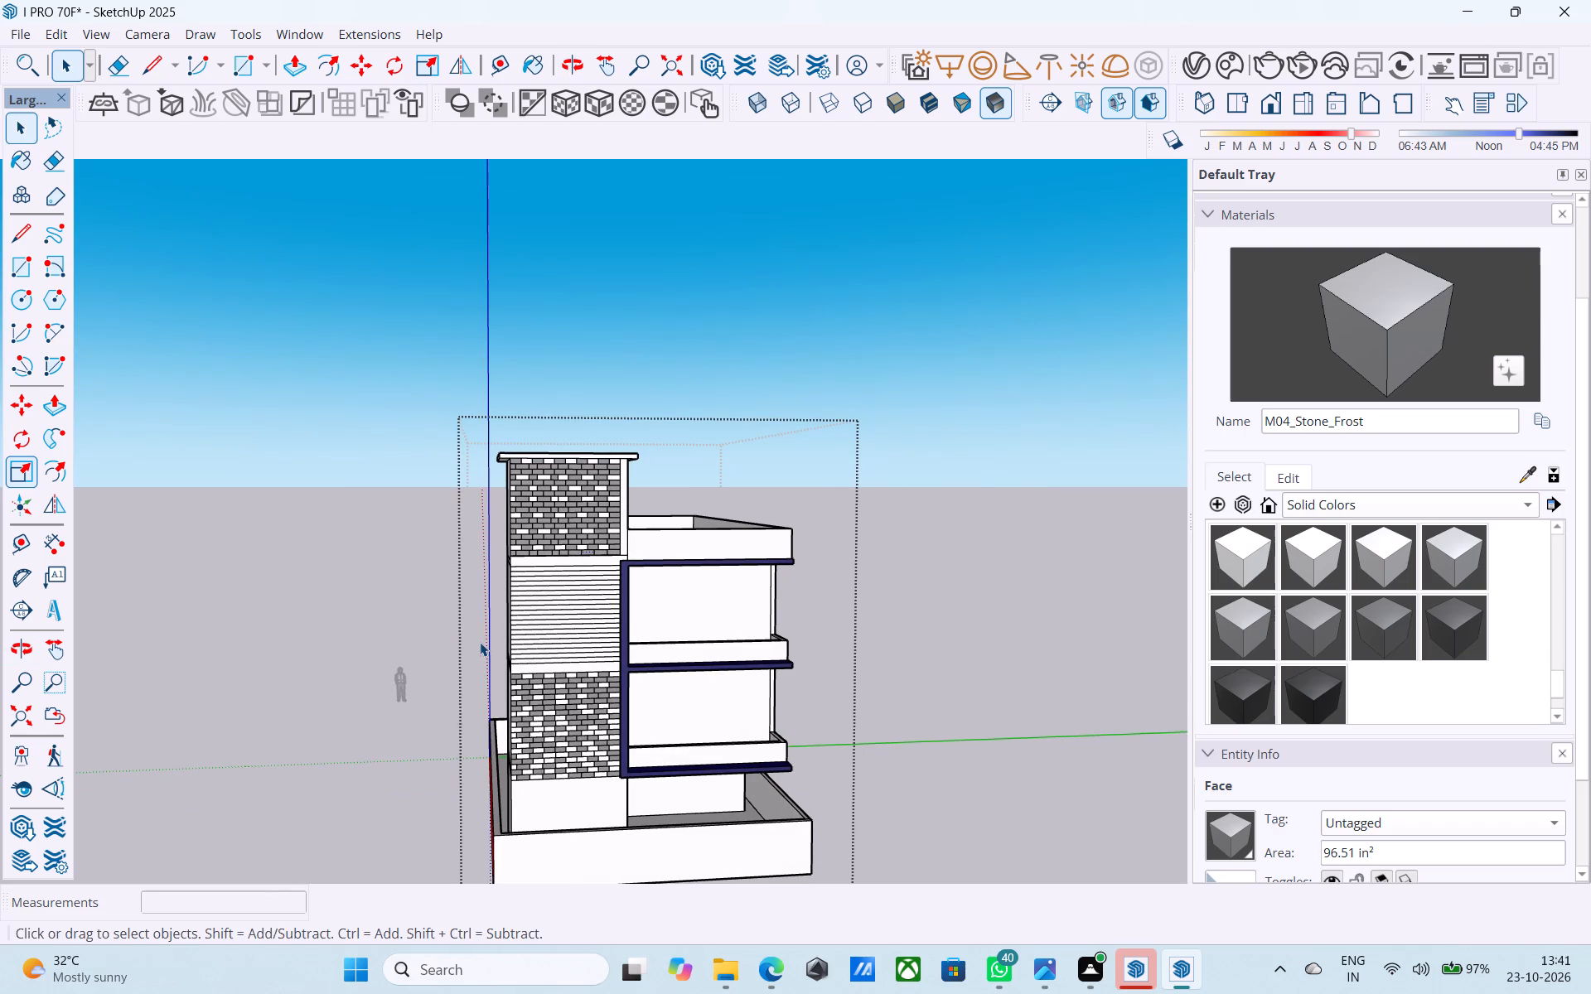
{"action": "middle_click_drag", "start_coordinate": [480, 642], "coordinate": [507, 645]}
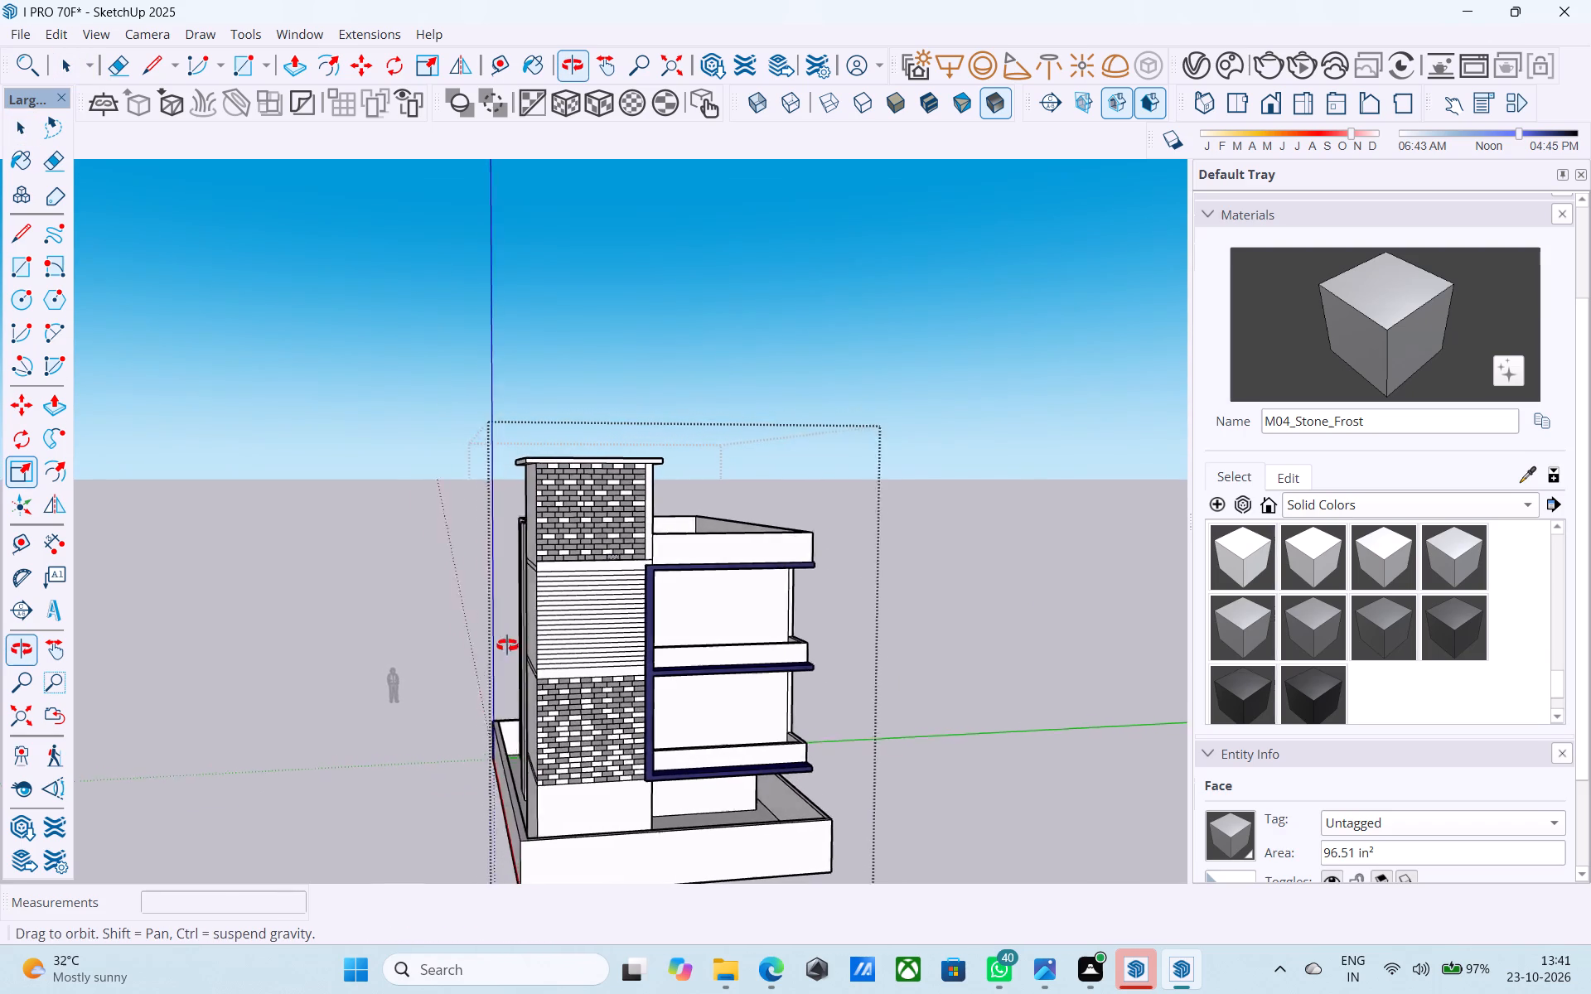
{"action": "middle_click_drag", "start_coordinate": [507, 645], "coordinate": [604, 644]}
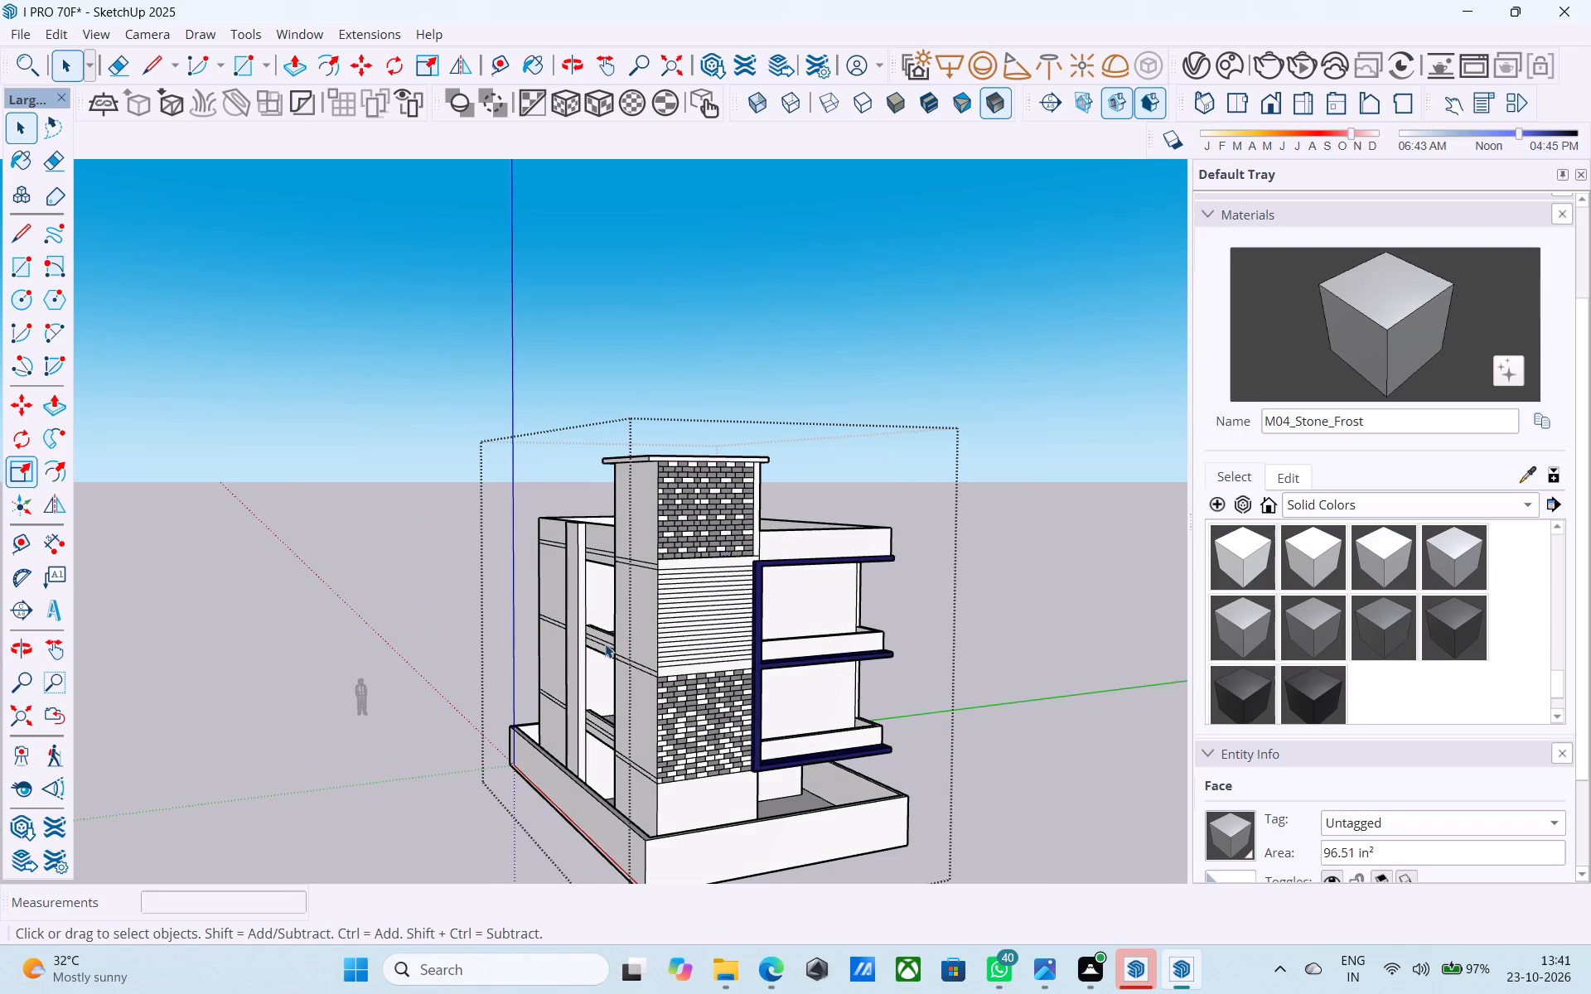
Paint the top five alternate strips of the tower's middle wall panel with M04_Stone_Frost, leaving white strips between them.
{"action": "scroll", "coordinate": [605, 644], "scroll_direction": "down", "scroll_amount": 6}
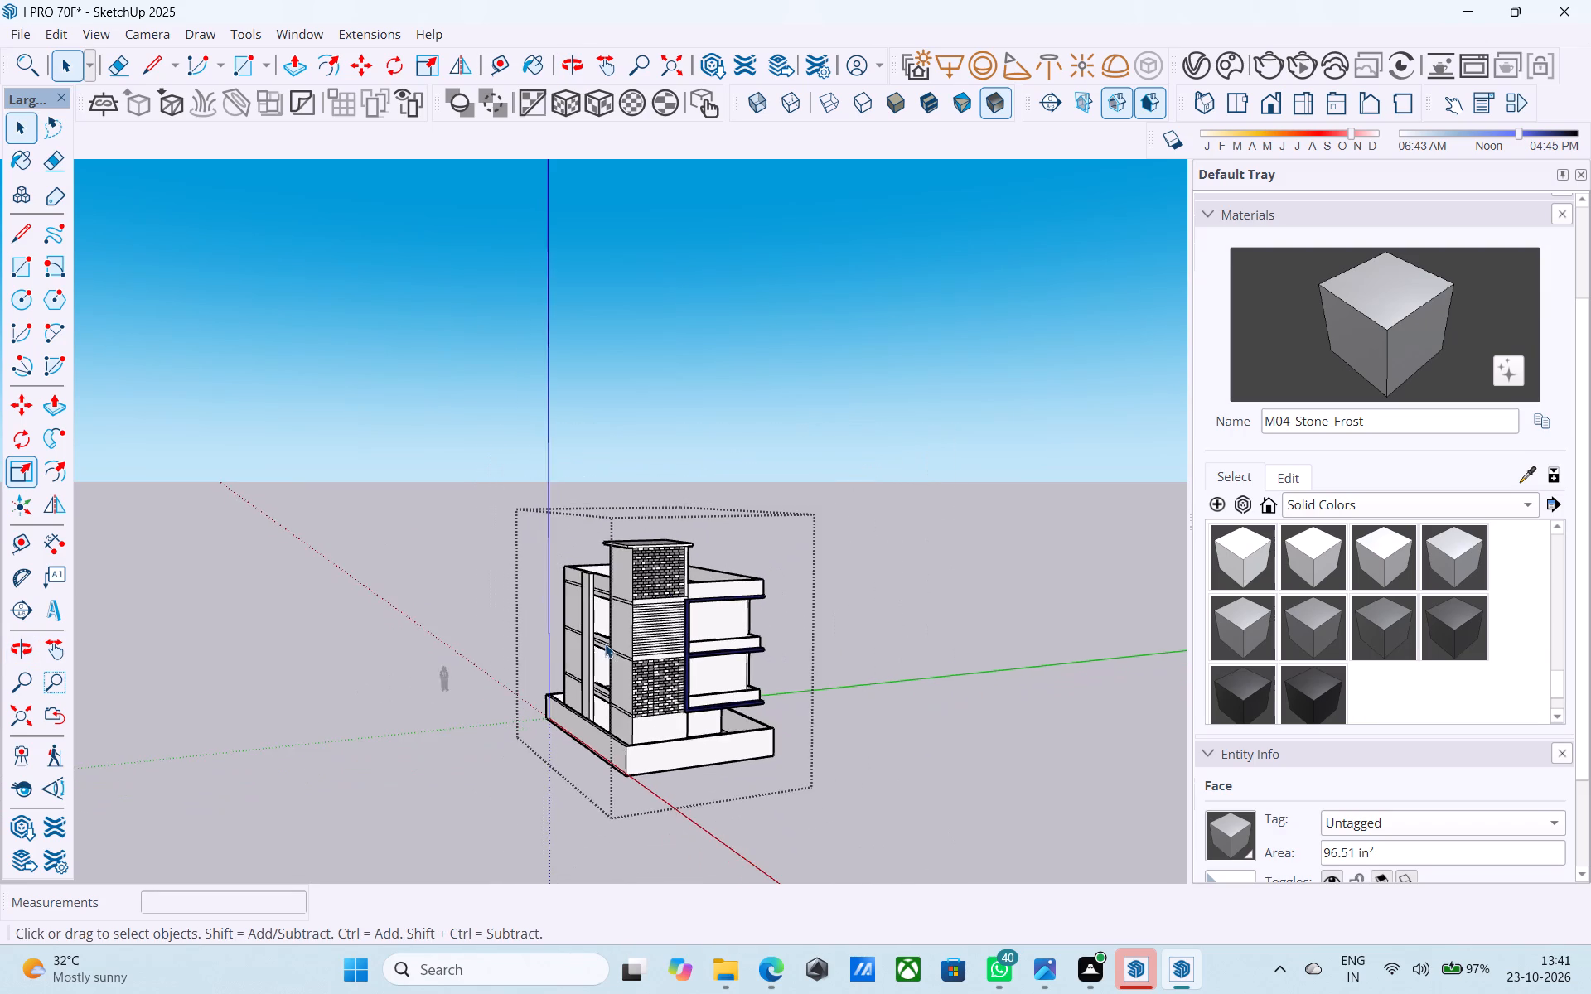
{"action": "middle_click_drag", "start_coordinate": [605, 644], "coordinate": [566, 584]}
{"action": "scroll", "coordinate": [701, 583], "scroll_direction": "up", "scroll_amount": 6}
{"action": "middle_click_drag", "start_coordinate": [668, 605], "coordinate": [648, 614]}
{"action": "scroll", "coordinate": [446, 653], "scroll_direction": "up", "scroll_amount": 2}
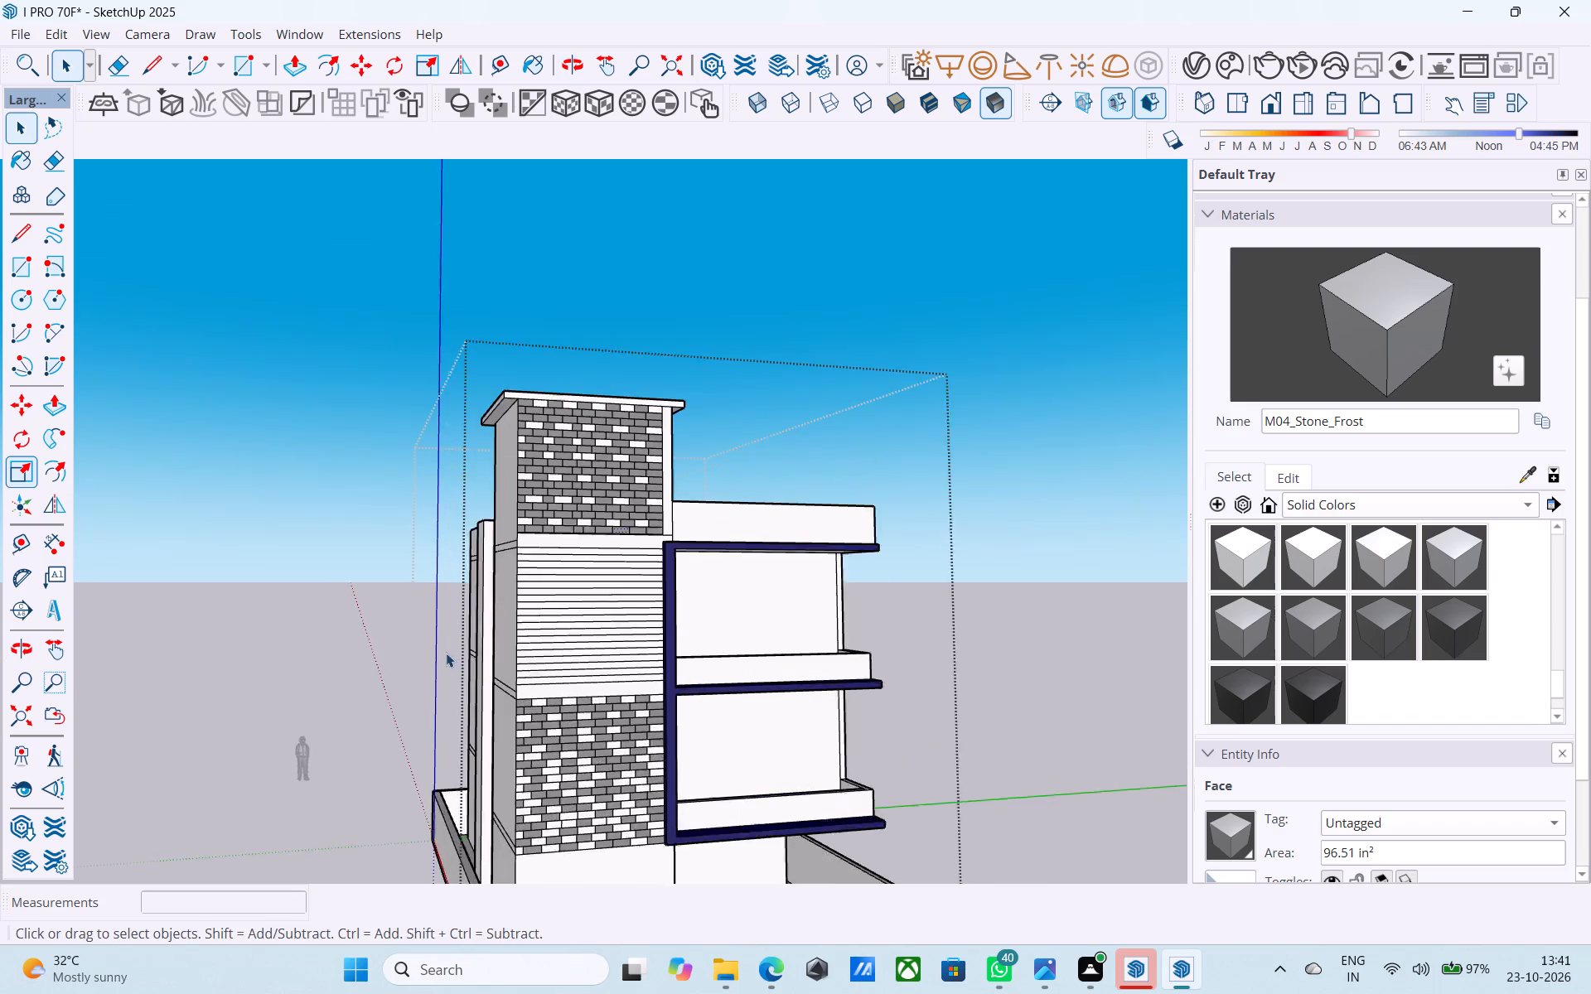
{"action": "scroll", "coordinate": [446, 653], "scroll_direction": "up", "scroll_amount": 2}
{"action": "scroll", "coordinate": [517, 622], "scroll_direction": "up", "scroll_amount": 1}
{"action": "middle_click_drag", "start_coordinate": [517, 622], "coordinate": [496, 630]}
{"action": "left_click", "coordinate": [1347, 329]}
{"action": "scroll", "coordinate": [713, 545], "scroll_direction": "up", "scroll_amount": 8}
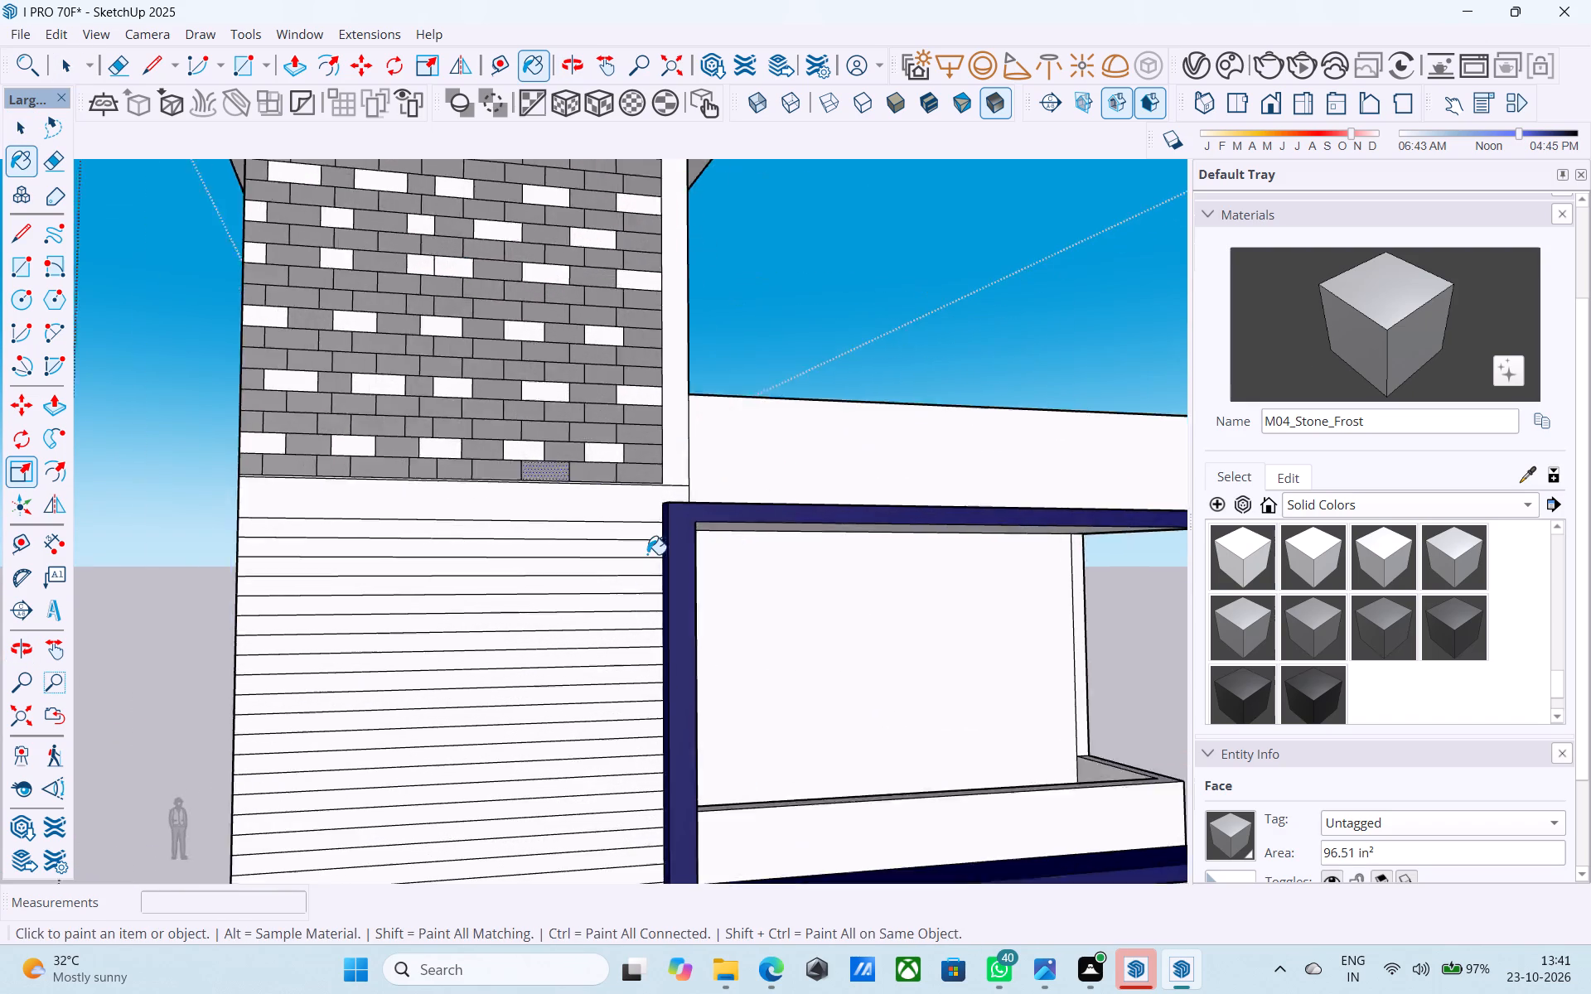
{"action": "scroll", "coordinate": [647, 554], "scroll_direction": "up", "scroll_amount": 2}
{"action": "left_click", "coordinate": [630, 524]}
{"action": "left_click", "coordinate": [629, 572]}
{"action": "left_click", "coordinate": [624, 620]}
{"action": "scroll", "coordinate": [669, 512], "scroll_direction": "down", "scroll_amount": 5}
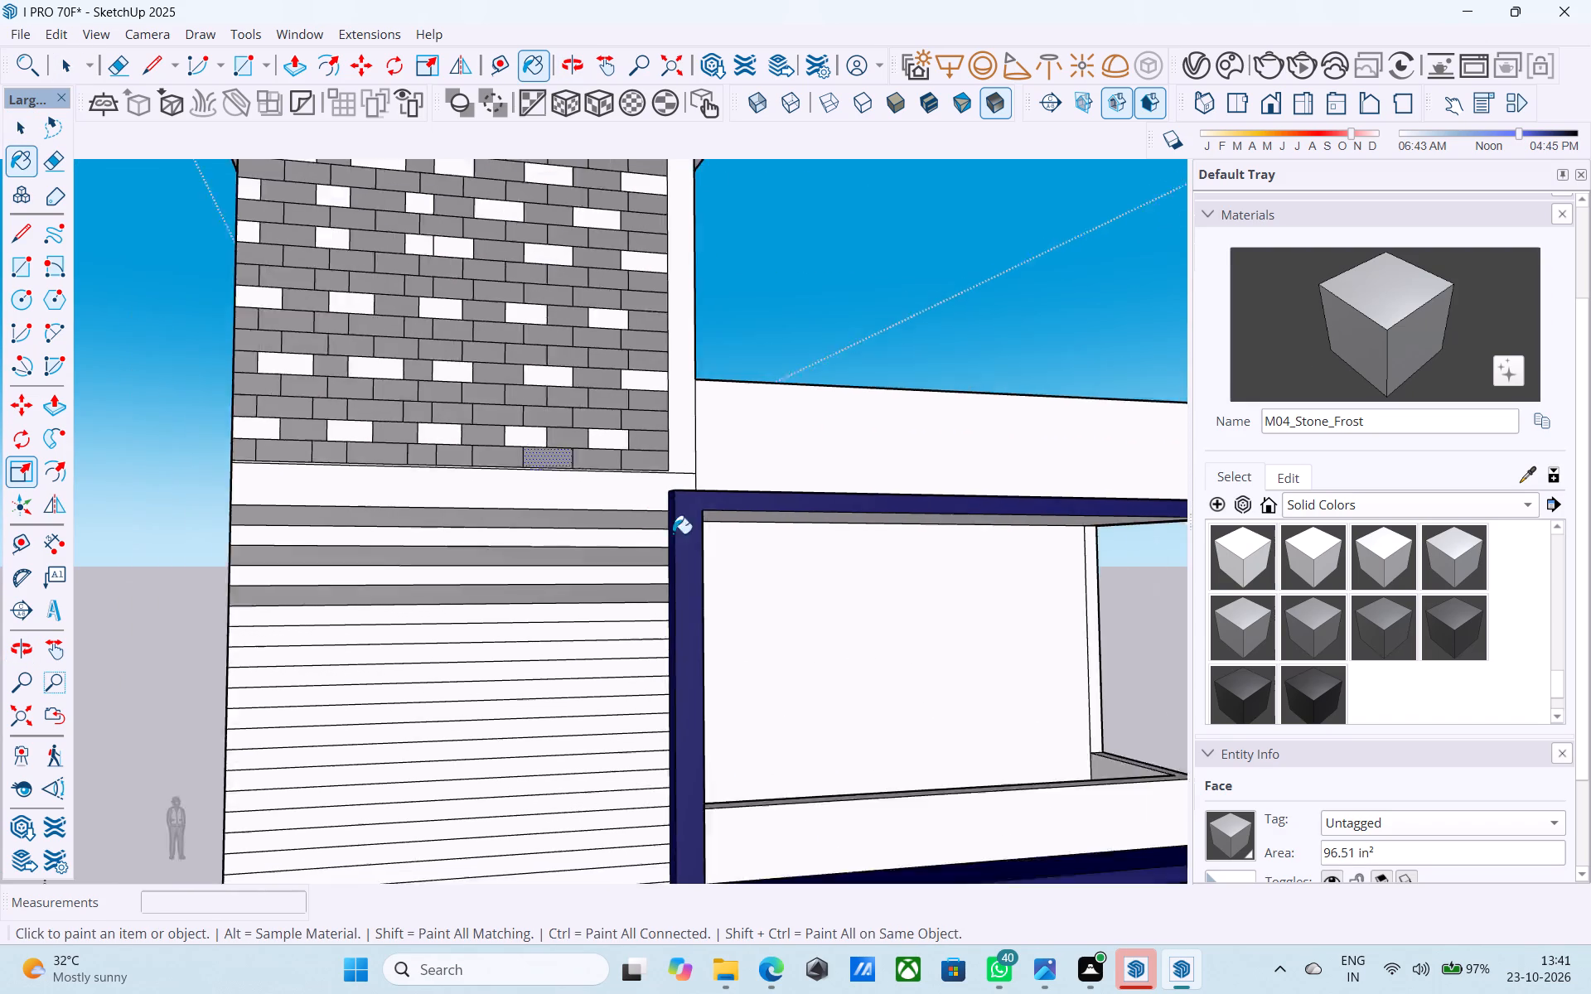
{"action": "scroll", "coordinate": [658, 607], "scroll_direction": "up", "scroll_amount": 5}
{"action": "left_click", "coordinate": [651, 607]}
{"action": "left_click", "coordinate": [651, 665]}
Continue painting alternate strips with M04_Stone_Frost down to the bottom of the tower's middle wall panel.
{"action": "scroll", "coordinate": [649, 476], "scroll_direction": "down", "scroll_amount": 6}
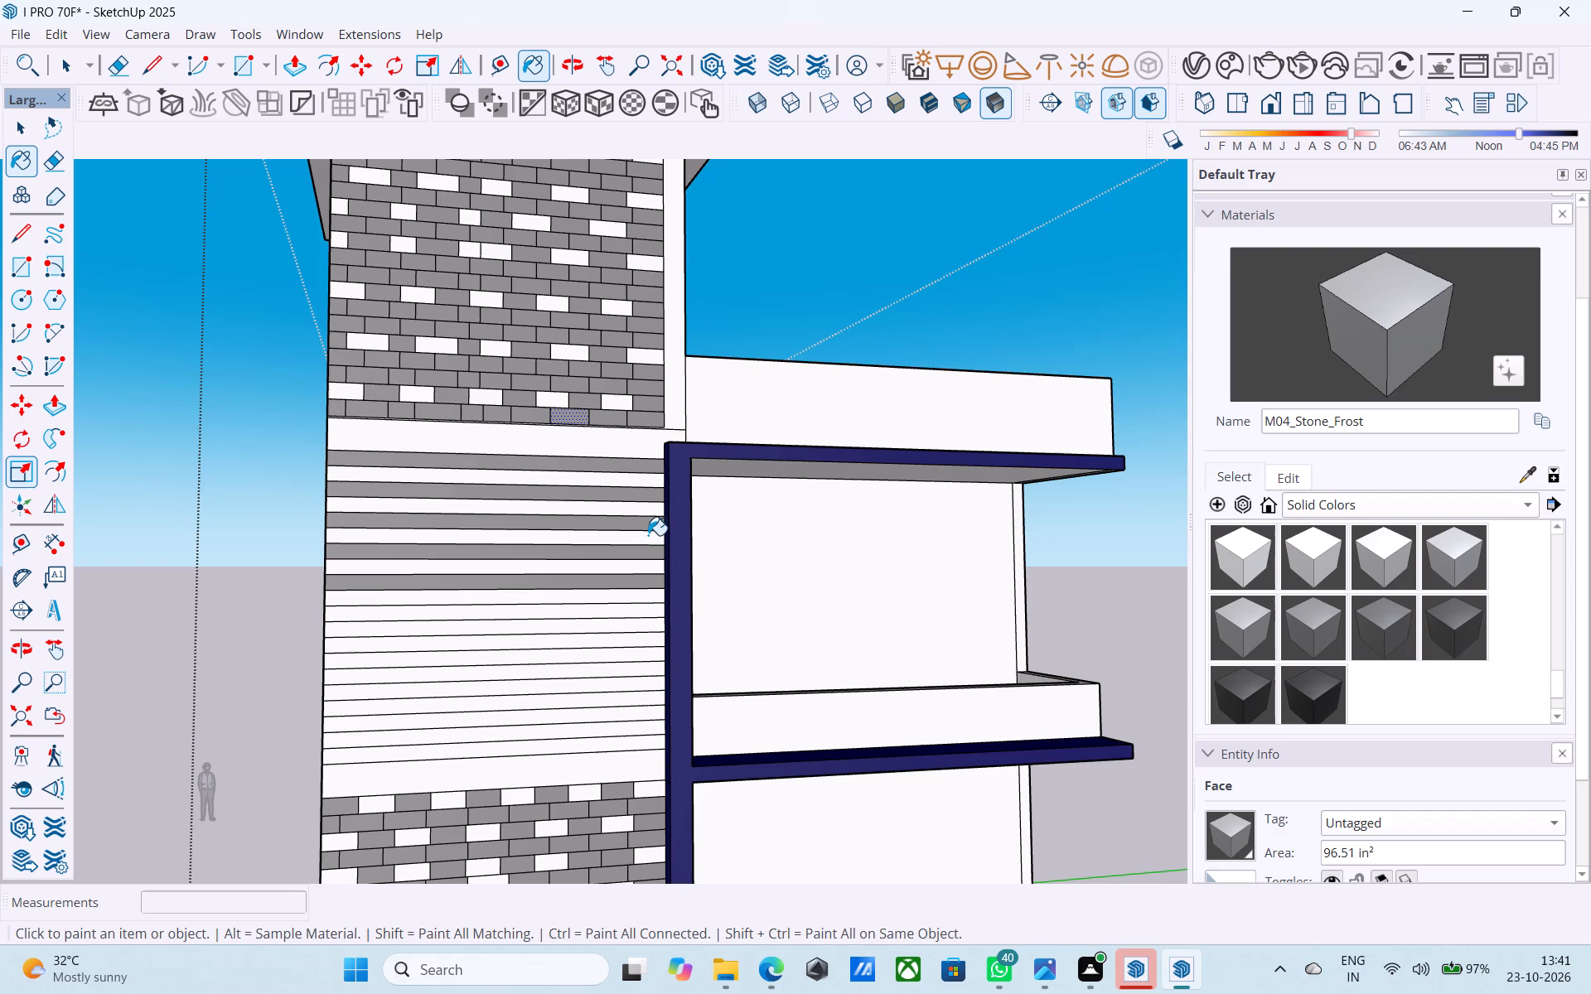
{"action": "scroll", "coordinate": [608, 612], "scroll_direction": "up", "scroll_amount": 4}
{"action": "left_click", "coordinate": [608, 612]}
{"action": "left_click", "coordinate": [620, 655]}
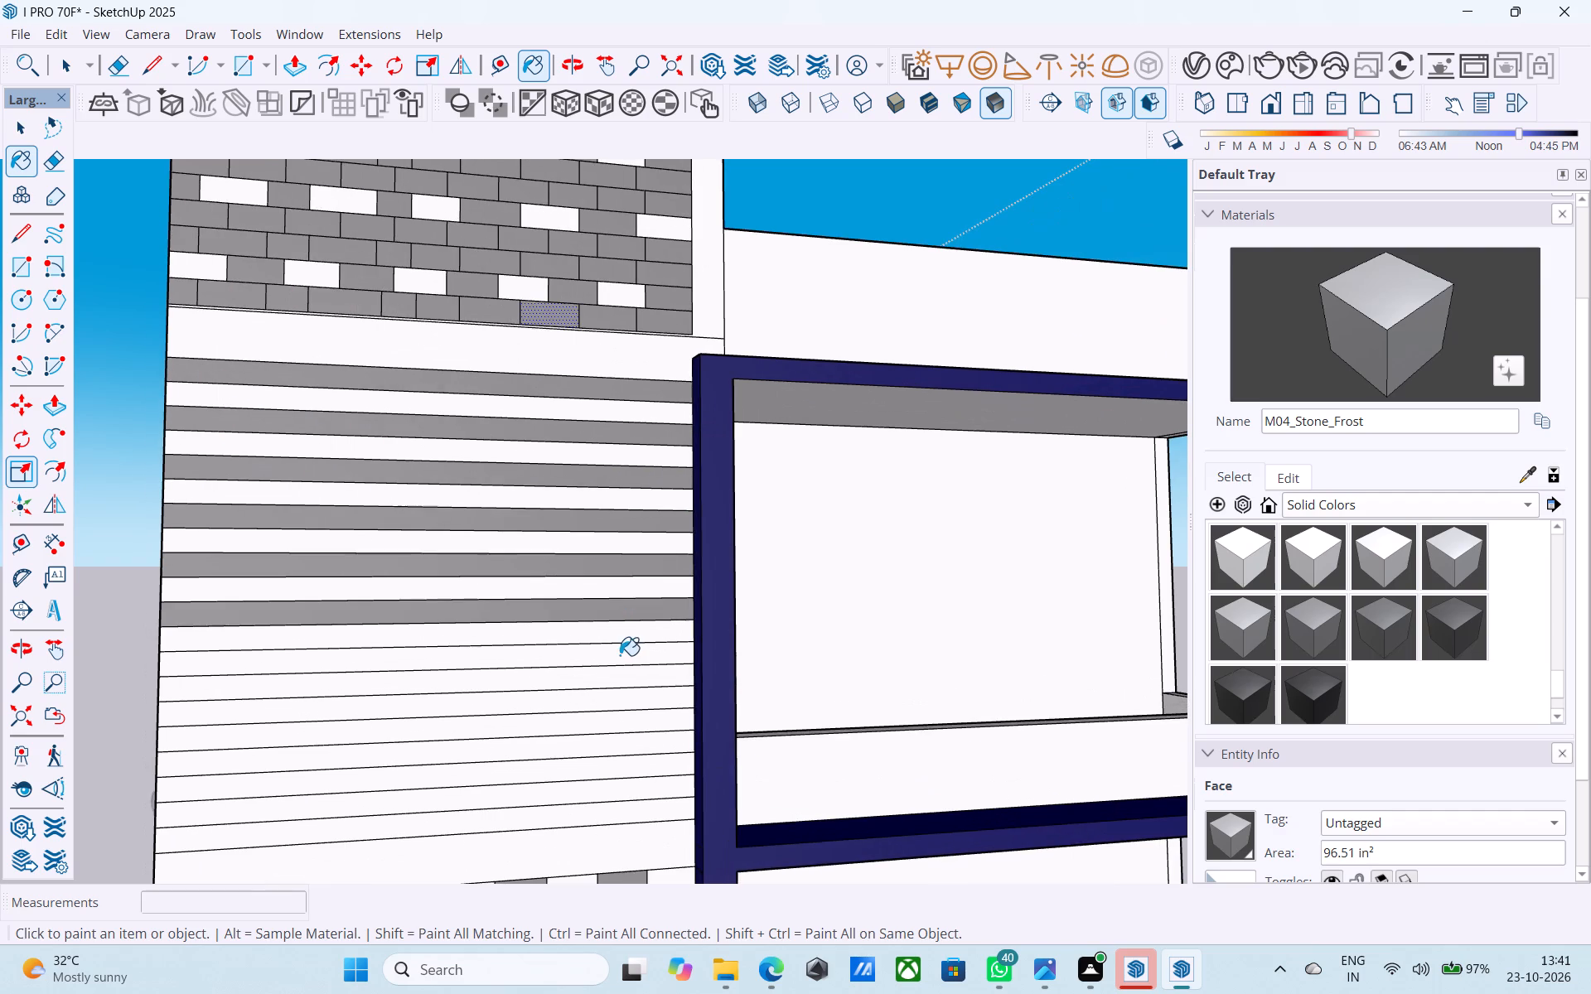
{"action": "left_click", "coordinate": [632, 703]}
{"action": "left_click", "coordinate": [641, 743]}
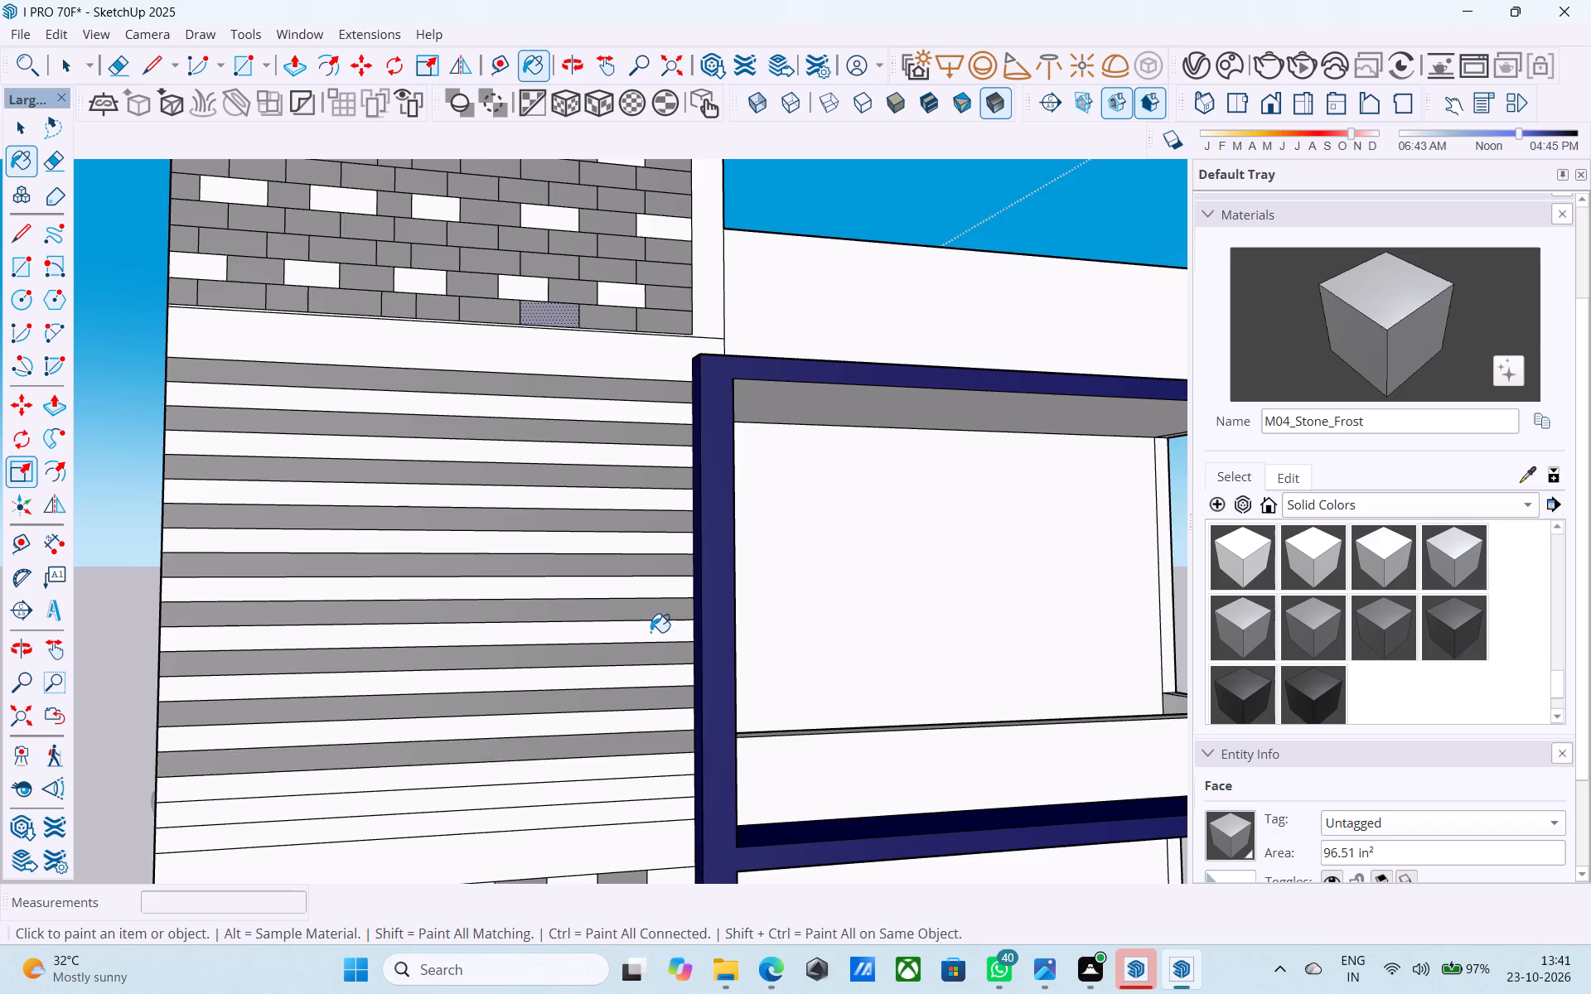
{"action": "scroll", "coordinate": [650, 632], "scroll_direction": "down", "scroll_amount": 4}
{"action": "scroll", "coordinate": [649, 722], "scroll_direction": "up", "scroll_amount": 5}
{"action": "left_click", "coordinate": [644, 744]}
Examine the tower's striped middle panel together with the brick walls above and below it, up close and from farther away.
{"action": "scroll", "coordinate": [660, 750], "scroll_direction": "down", "scroll_amount": 5}
{"action": "scroll", "coordinate": [660, 750], "scroll_direction": "up", "scroll_amount": 1}
{"action": "scroll", "coordinate": [660, 750], "scroll_direction": "down", "scroll_amount": 8}
{"action": "middle_click_drag", "start_coordinate": [663, 739], "coordinate": [662, 746]}
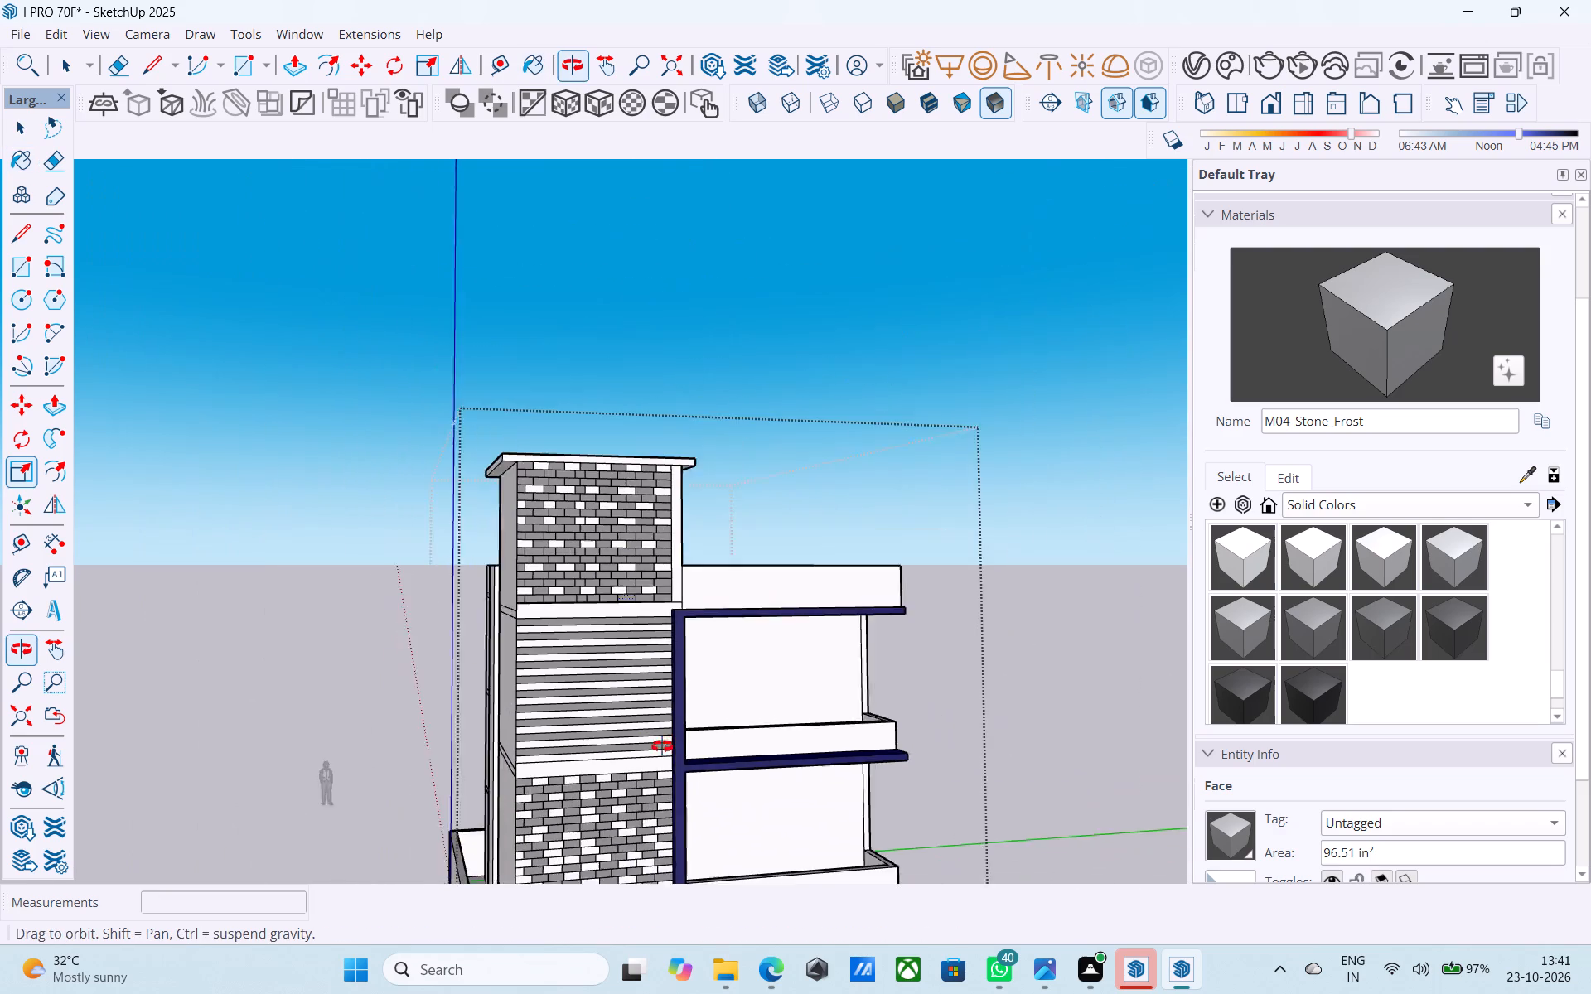
{"action": "middle_click_drag", "start_coordinate": [662, 746], "coordinate": [686, 796]}
{"action": "middle_click_drag", "start_coordinate": [631, 721], "coordinate": [629, 657]}
{"action": "middle_click_drag", "start_coordinate": [629, 655], "coordinate": [626, 655]}
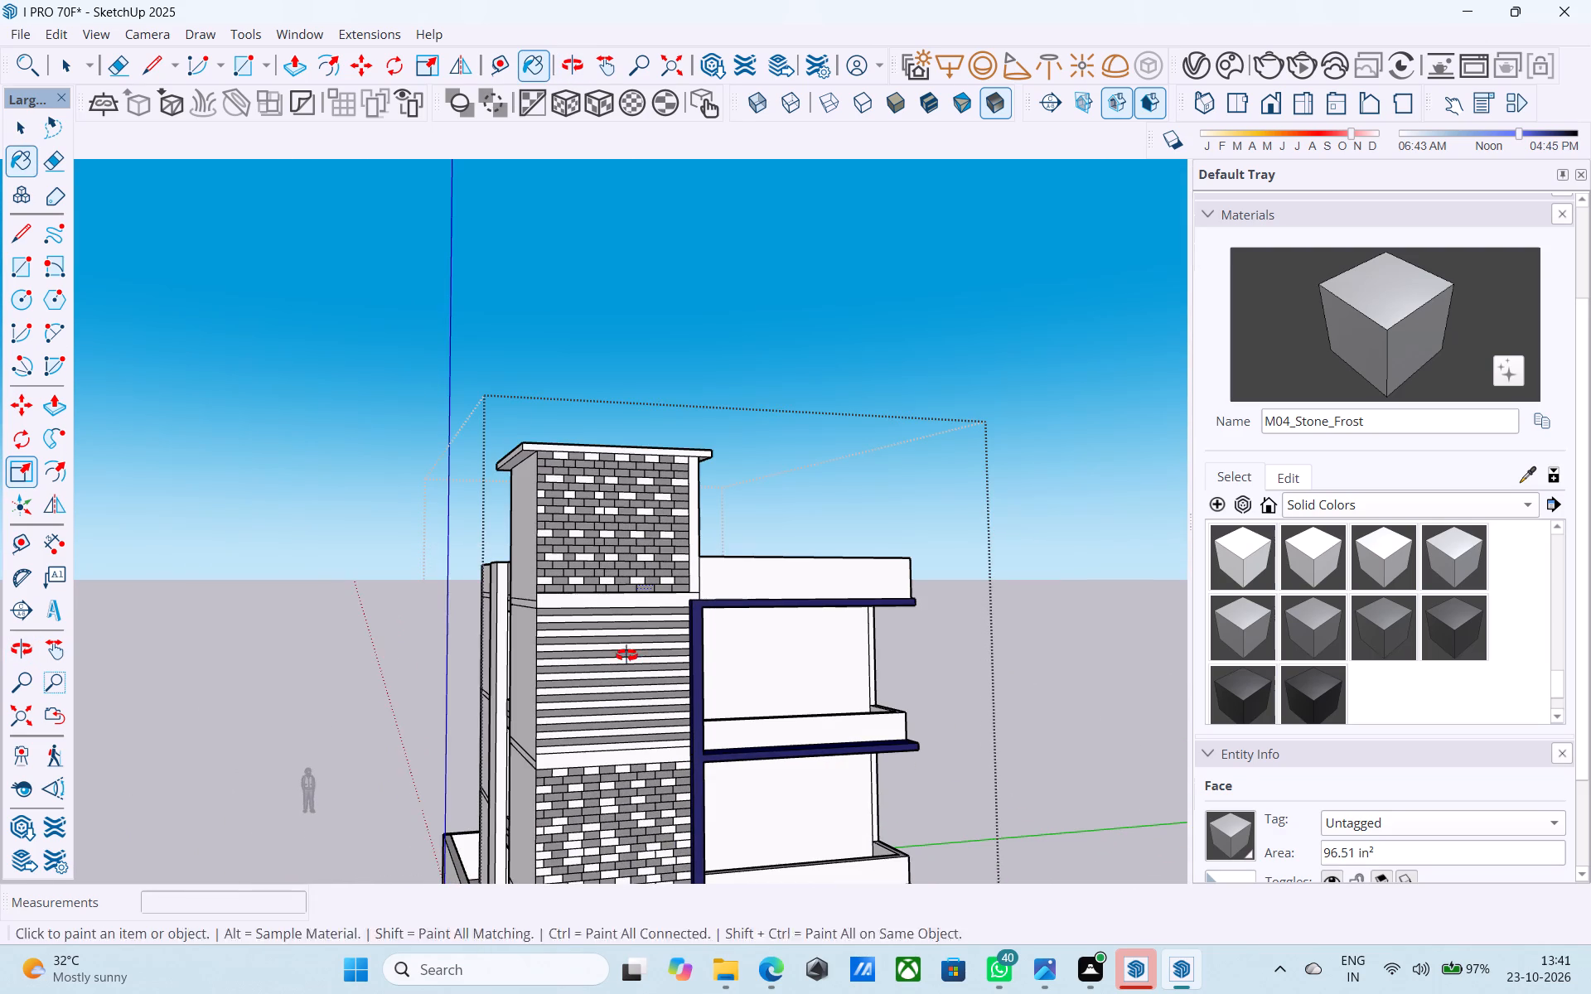
{"action": "middle_click_drag", "start_coordinate": [626, 655], "coordinate": [637, 669]}
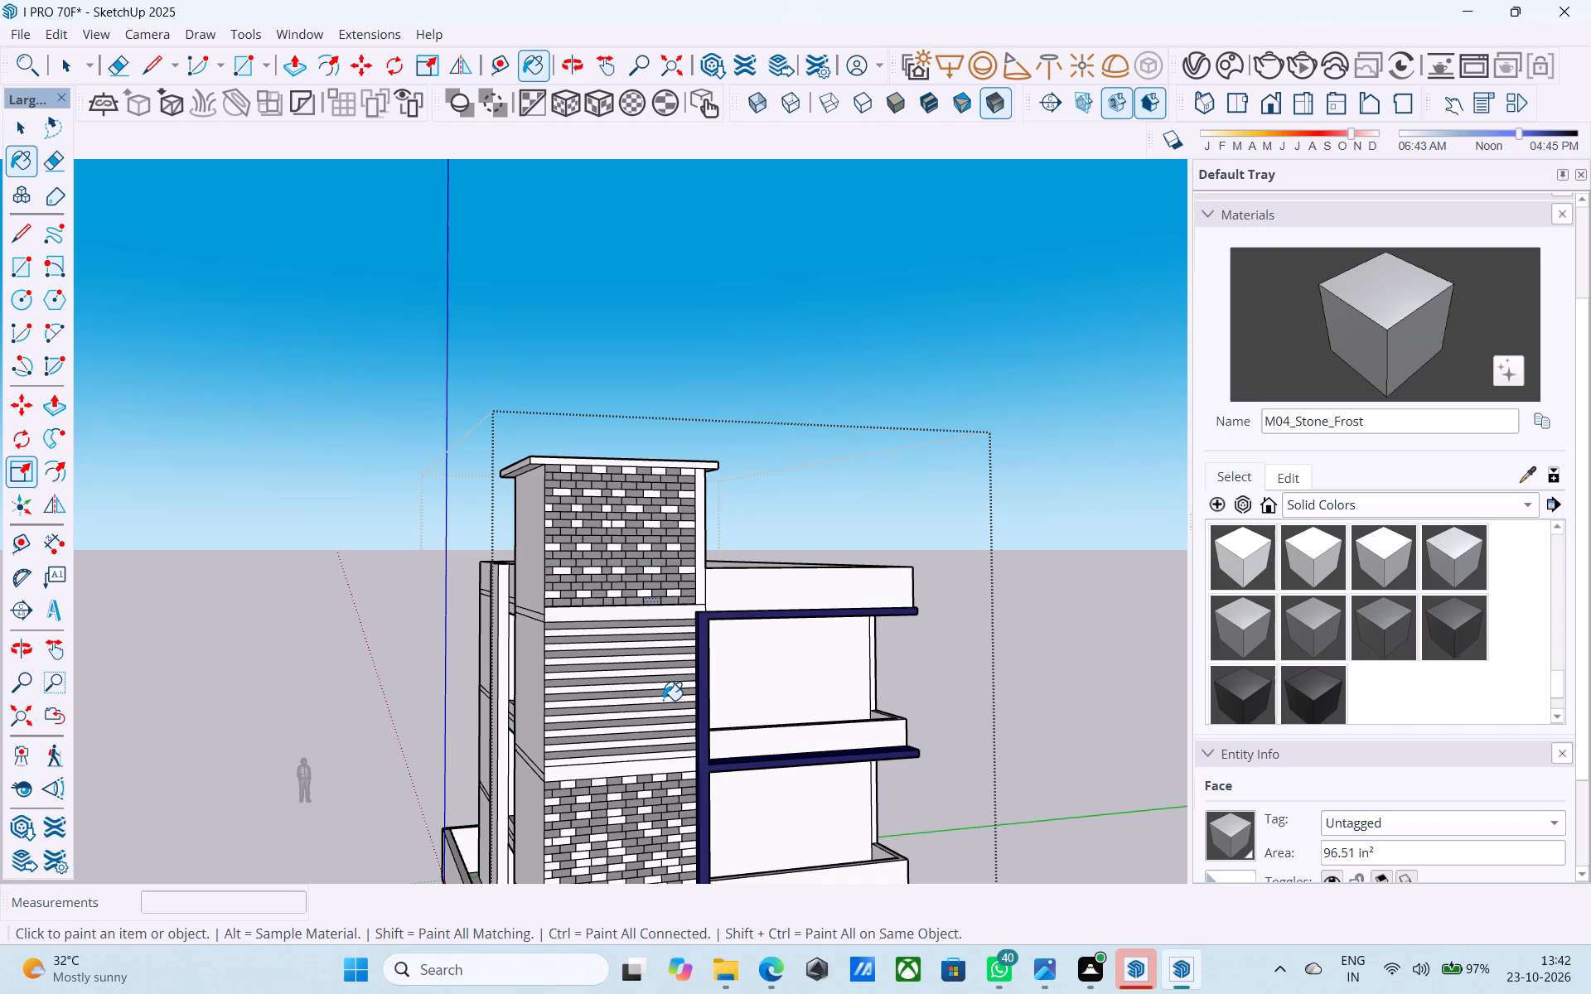
{"action": "scroll", "coordinate": [663, 700], "scroll_direction": "down", "scroll_amount": 4}
{"action": "middle_click_drag", "start_coordinate": [664, 702], "coordinate": [685, 623]}
{"action": "scroll", "coordinate": [647, 578], "scroll_direction": "down", "scroll_amount": 4}
{"action": "middle_click_drag", "start_coordinate": [647, 581], "coordinate": [562, 695]}
{"action": "scroll", "coordinate": [569, 688], "scroll_direction": "up", "scroll_amount": 6}
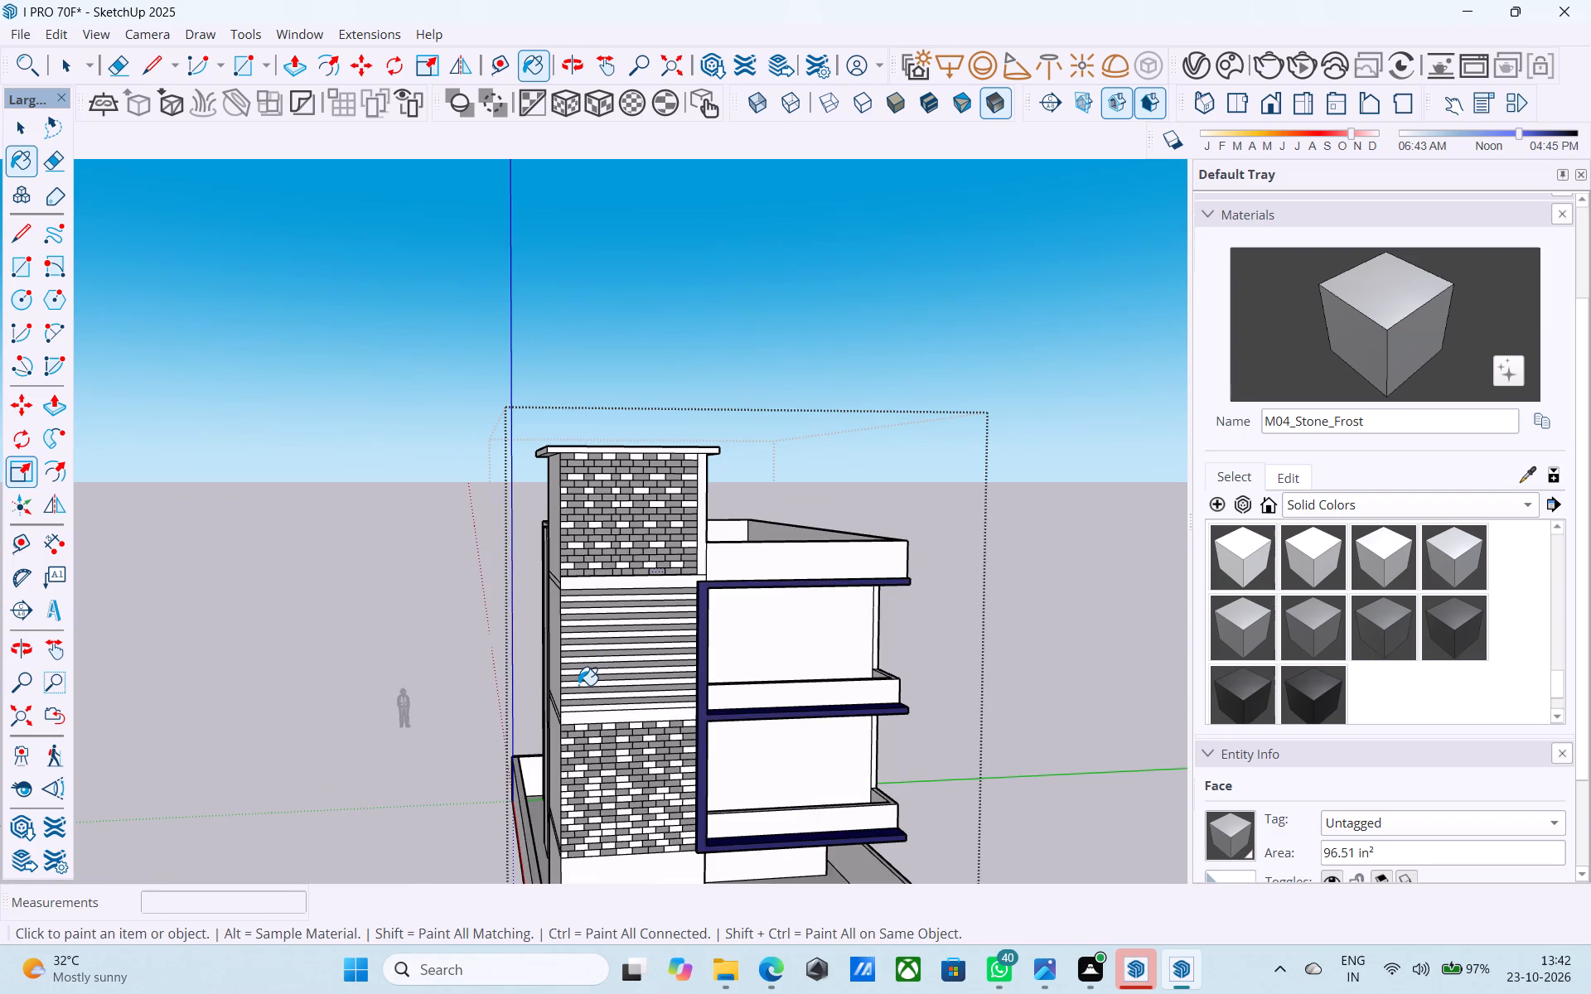
{"action": "scroll", "coordinate": [589, 709], "scroll_direction": "down", "scroll_amount": 1}
{"action": "scroll", "coordinate": [684, 757], "scroll_direction": "down", "scroll_amount": 3}
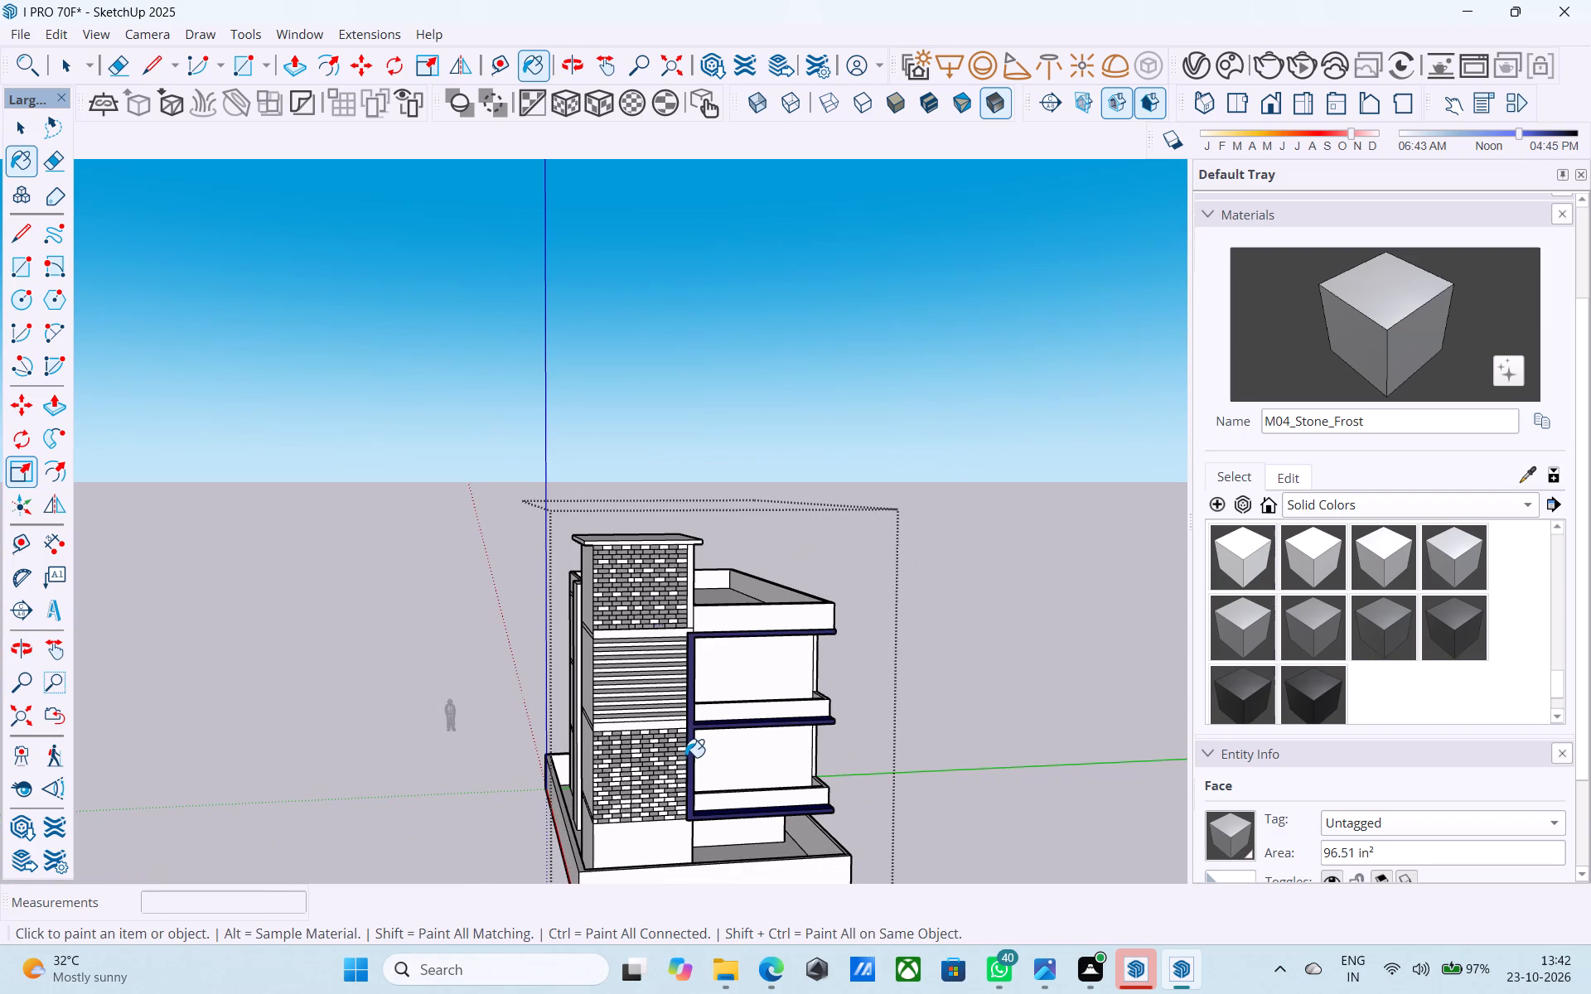
{"action": "middle_click_drag", "start_coordinate": [685, 757], "coordinate": [704, 722]}
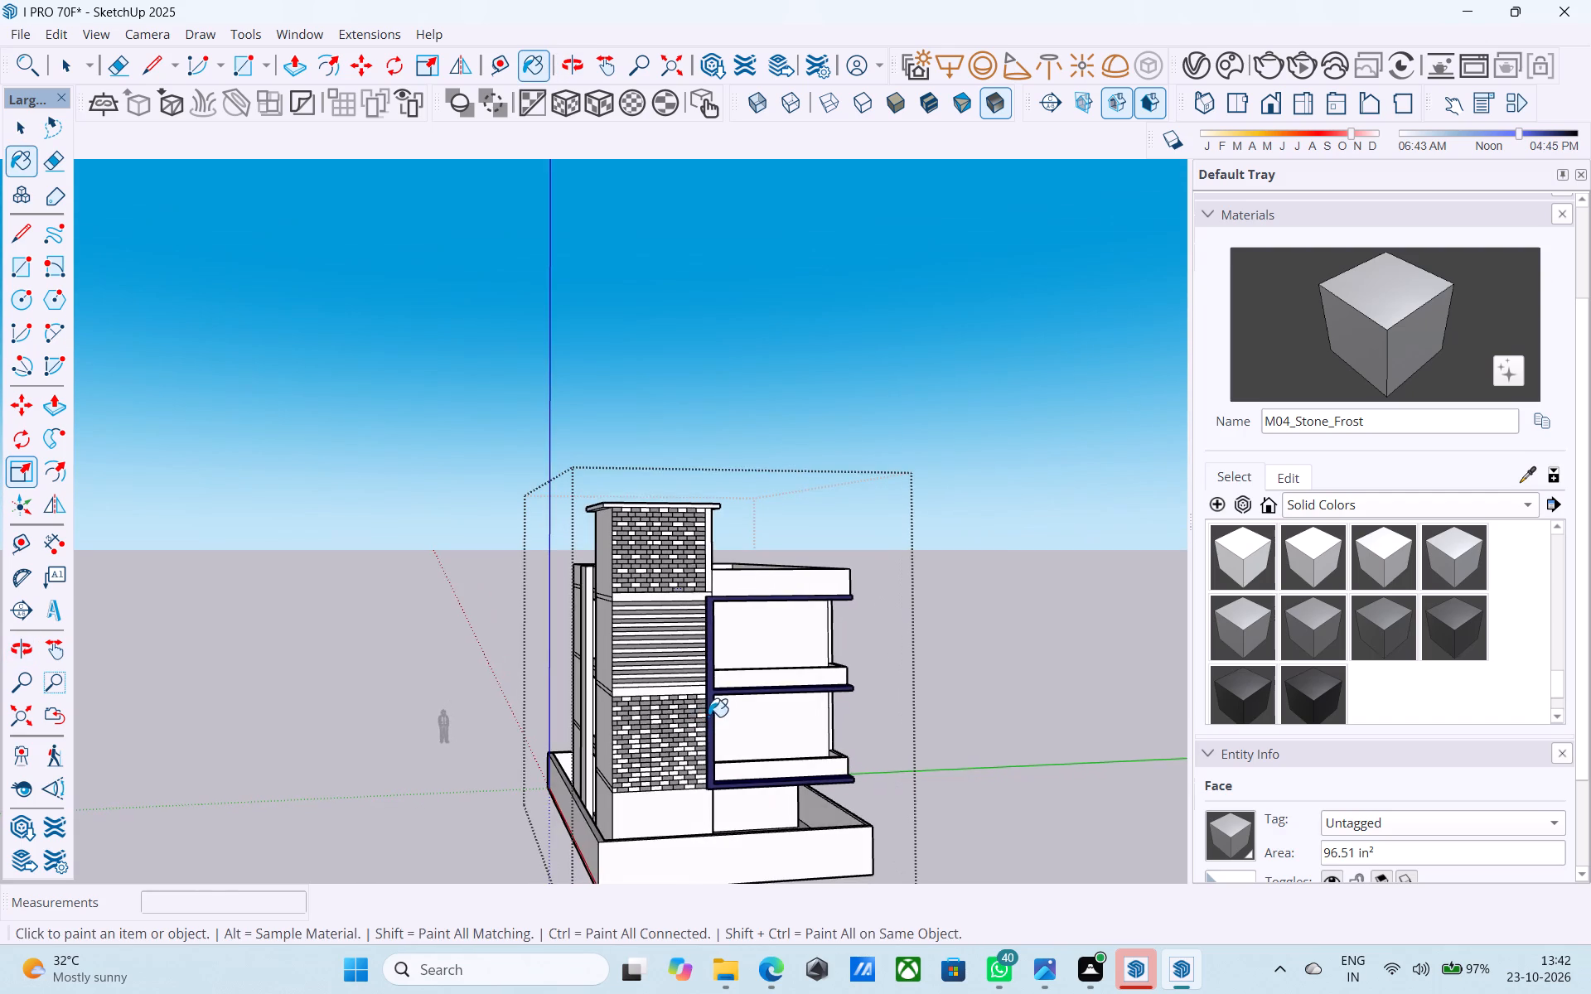
{"action": "scroll", "coordinate": [650, 623], "scroll_direction": "up", "scroll_amount": 8}
{"action": "middle_click_drag", "start_coordinate": [650, 624], "coordinate": [638, 622]}
{"action": "scroll", "coordinate": [639, 622], "scroll_direction": "up", "scroll_amount": 1}
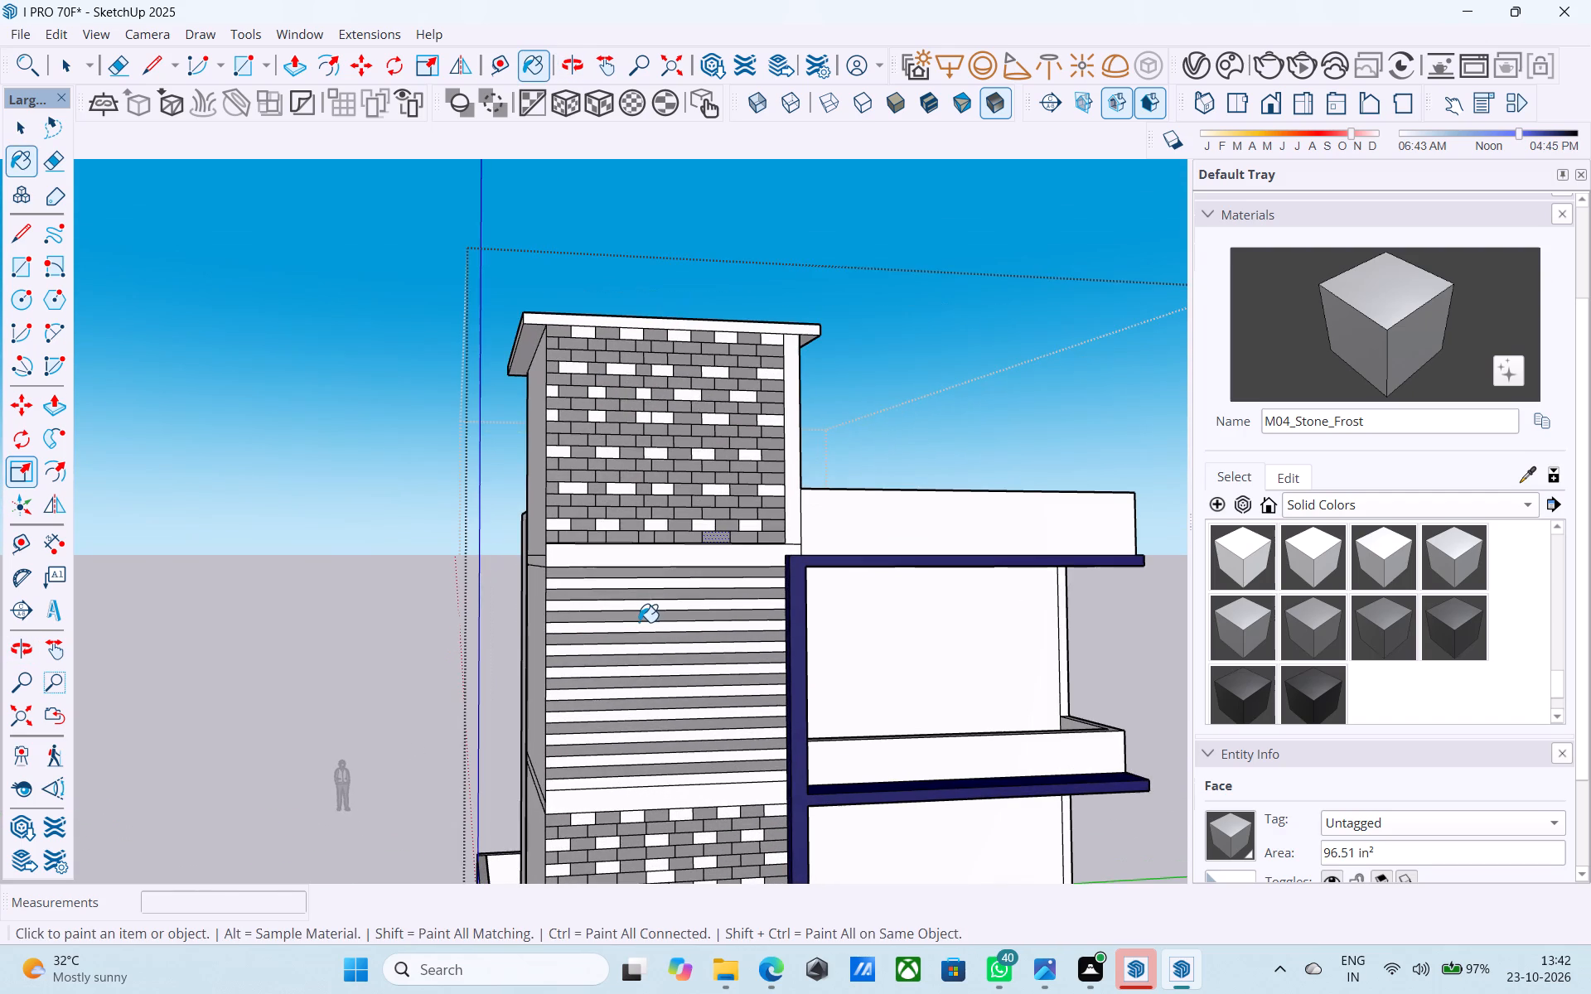
{"action": "middle_click_drag", "start_coordinate": [632, 625], "coordinate": [636, 659]}
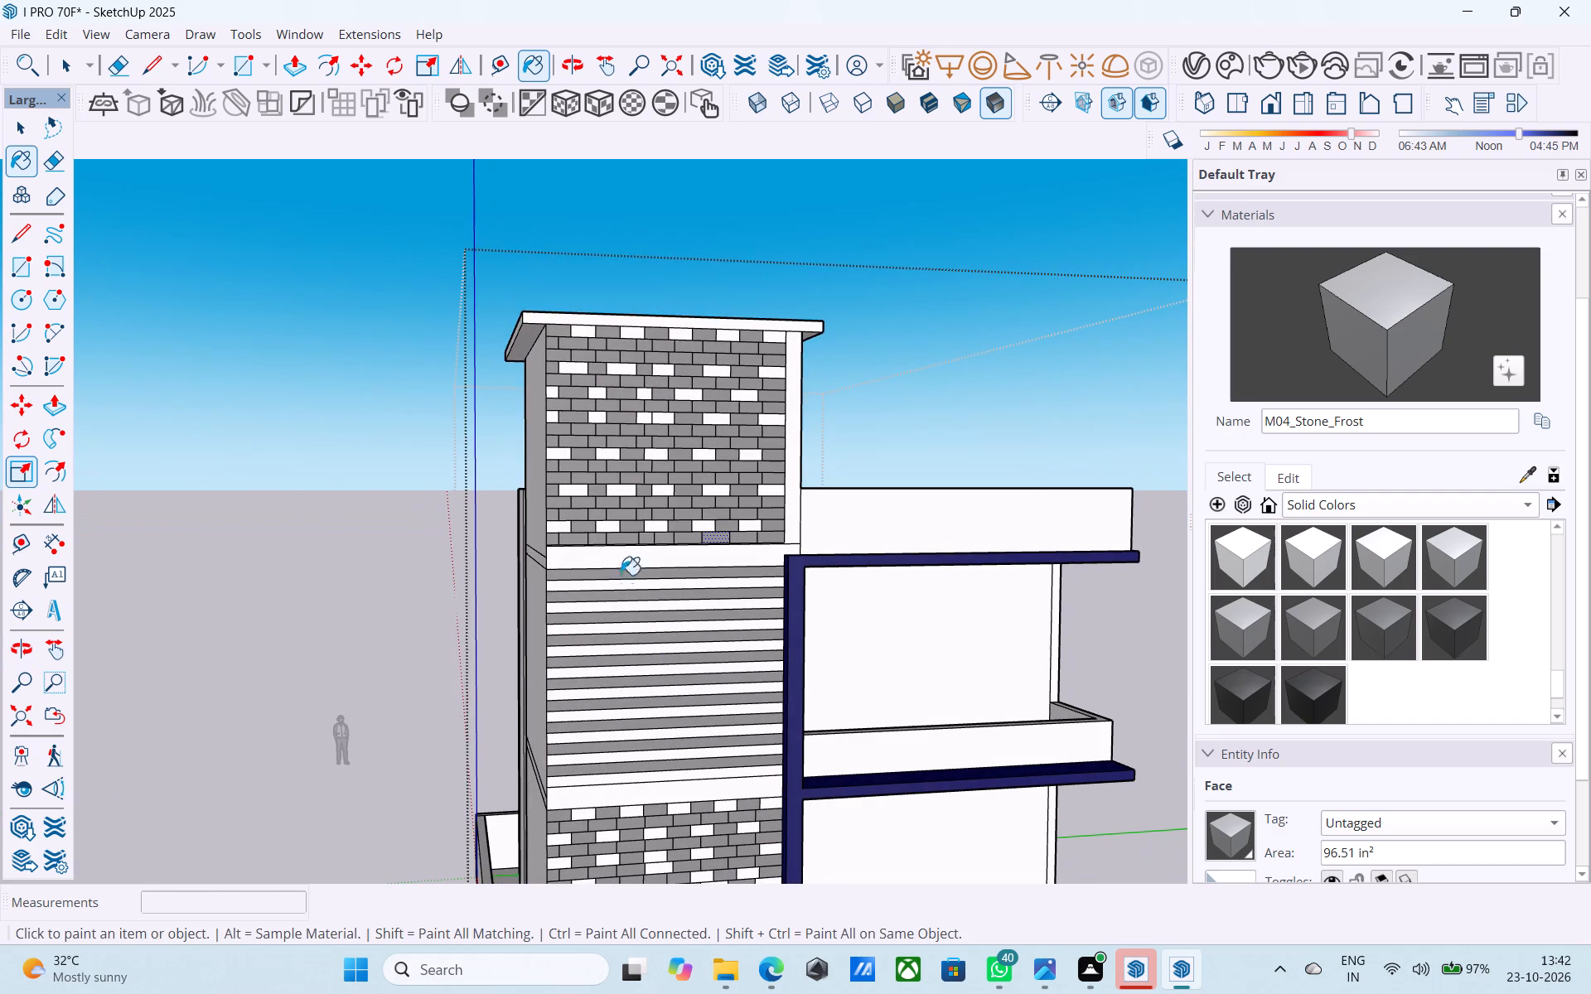
{"action": "scroll", "coordinate": [647, 379], "scroll_direction": "up", "scroll_amount": 5}
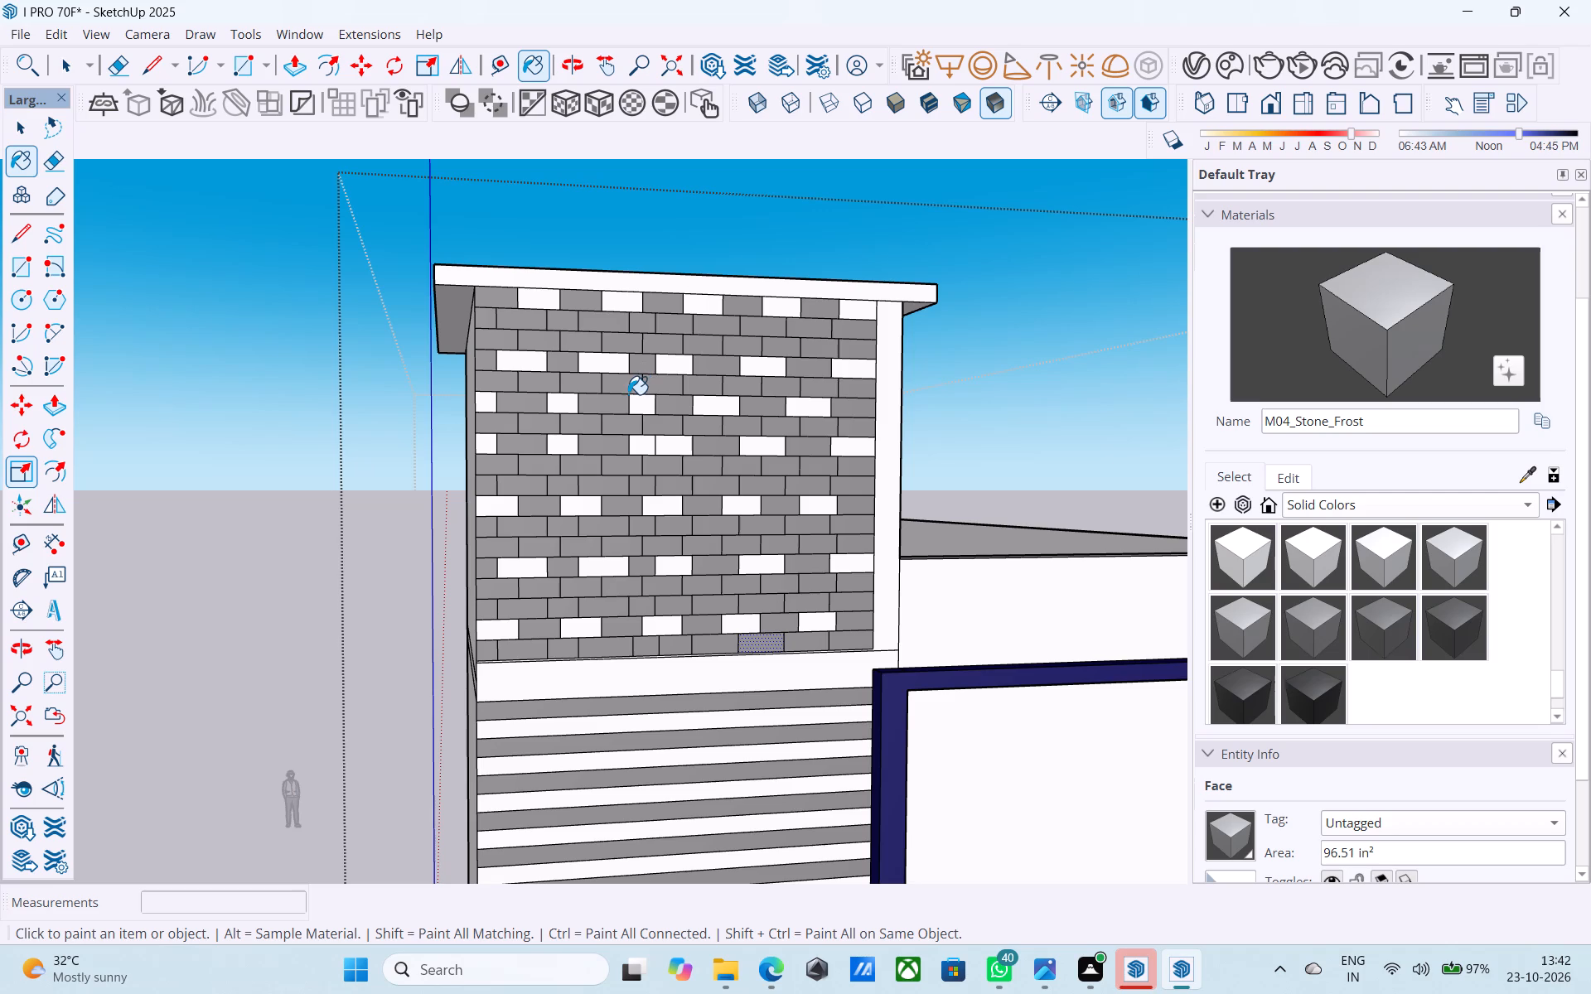
{"action": "scroll", "coordinate": [651, 419], "scroll_direction": "down", "scroll_amount": 4}
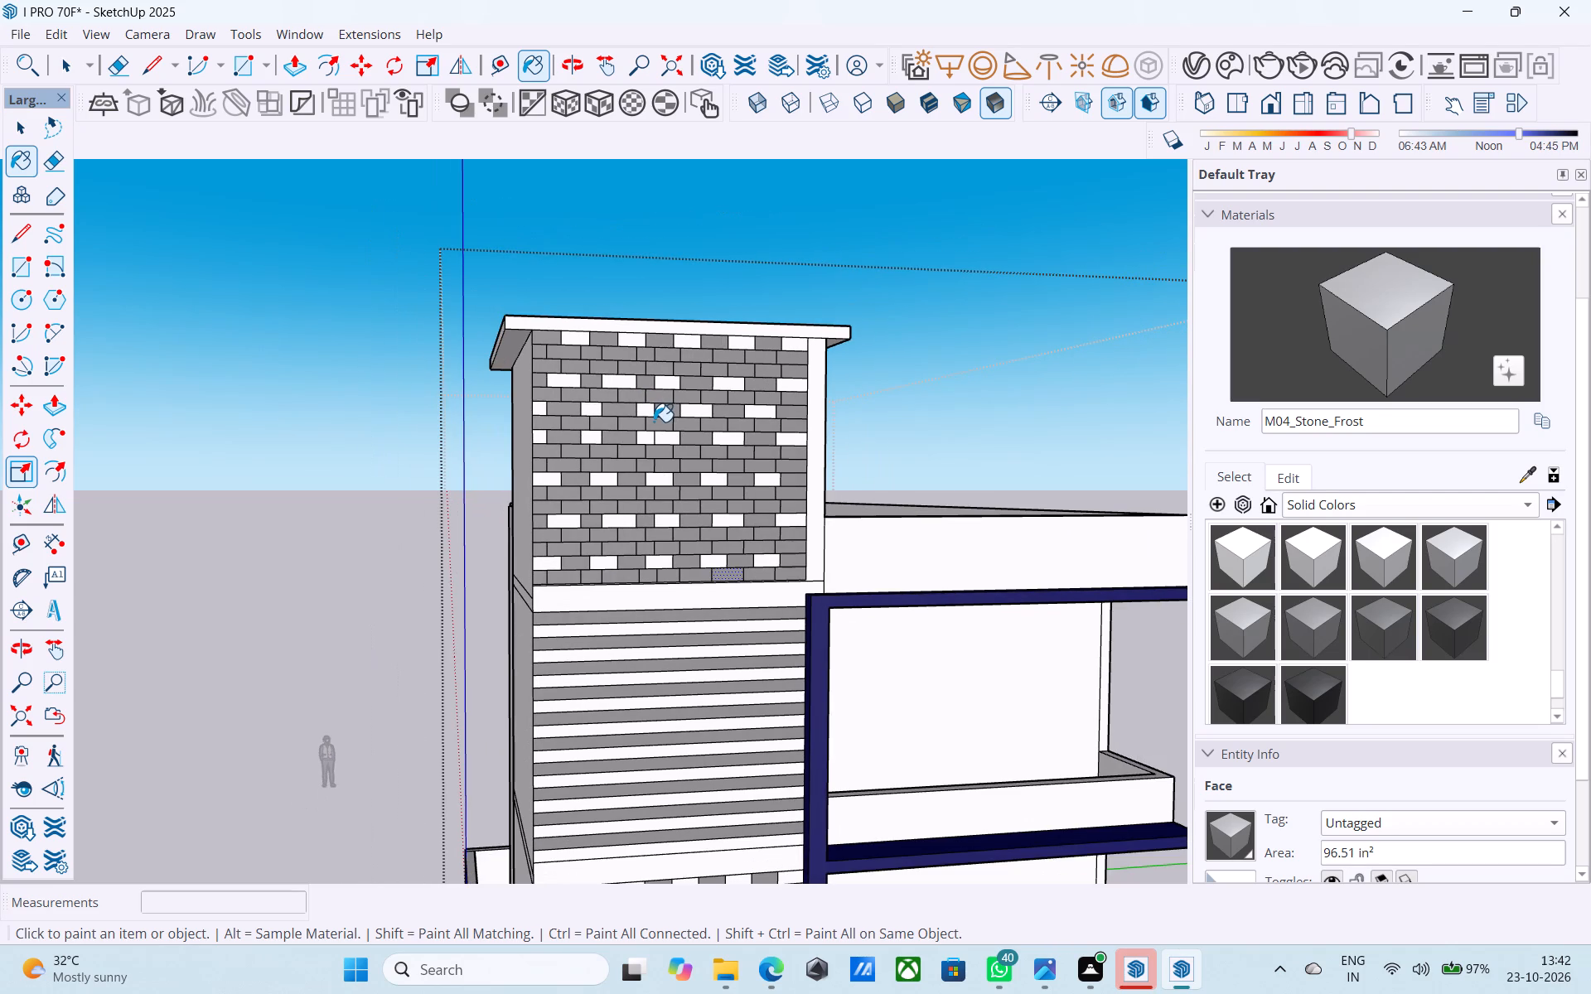
{"action": "scroll", "coordinate": [654, 422], "scroll_direction": "down", "scroll_amount": 4}
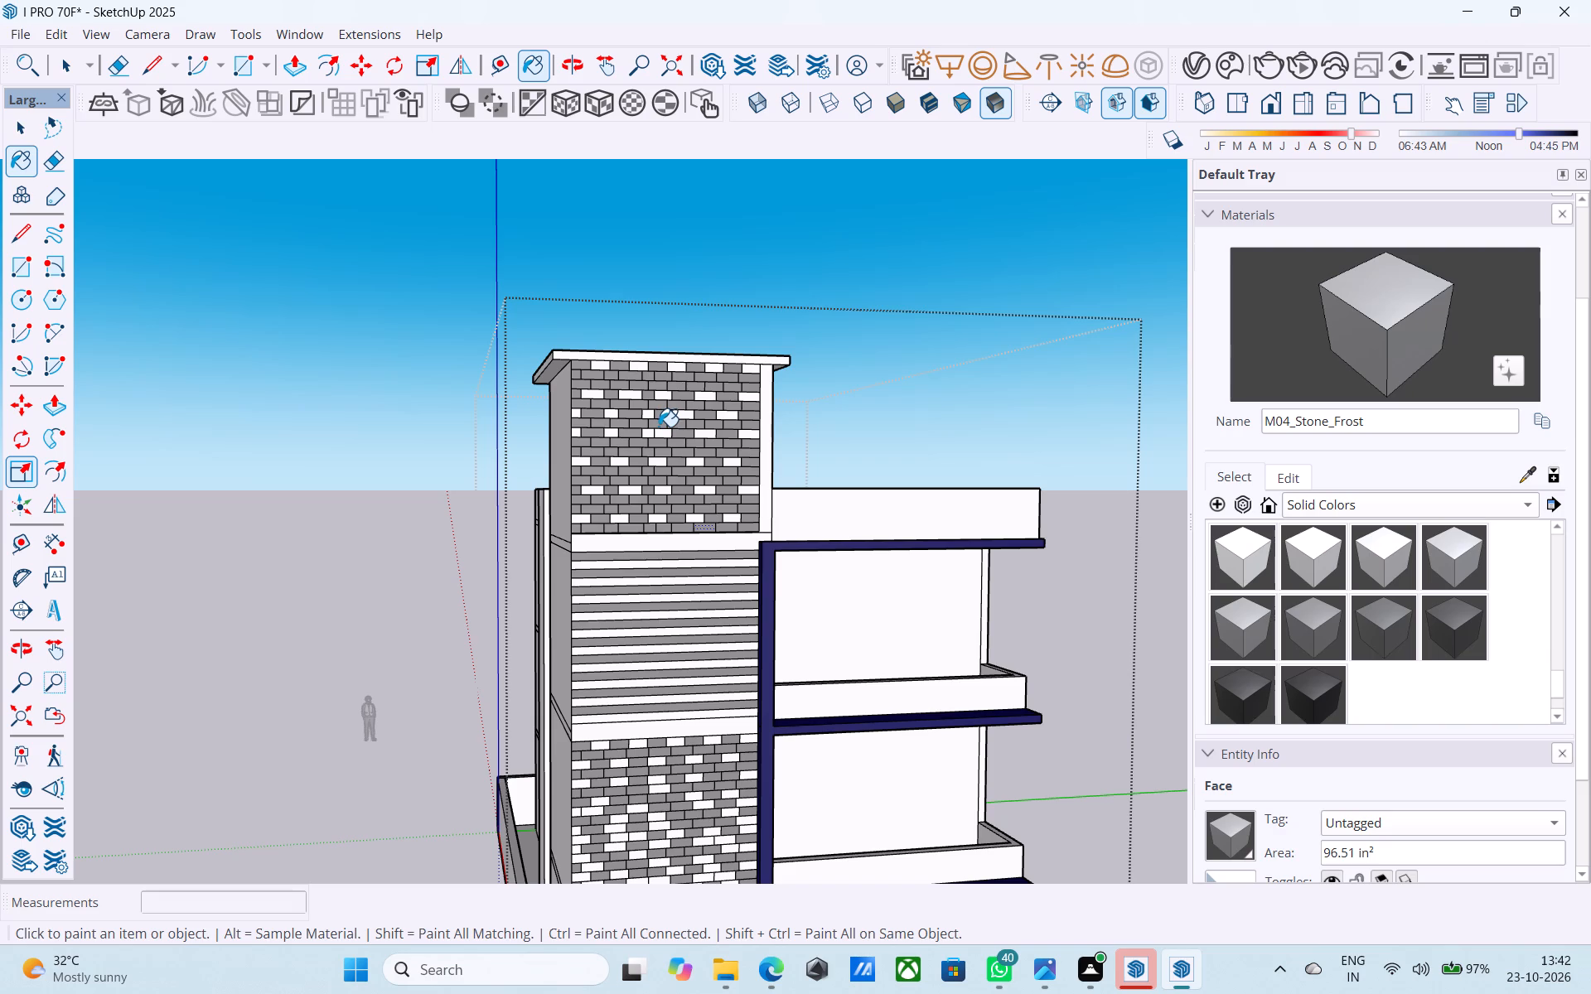
{"action": "scroll", "coordinate": [659, 427], "scroll_direction": "down", "scroll_amount": 6}
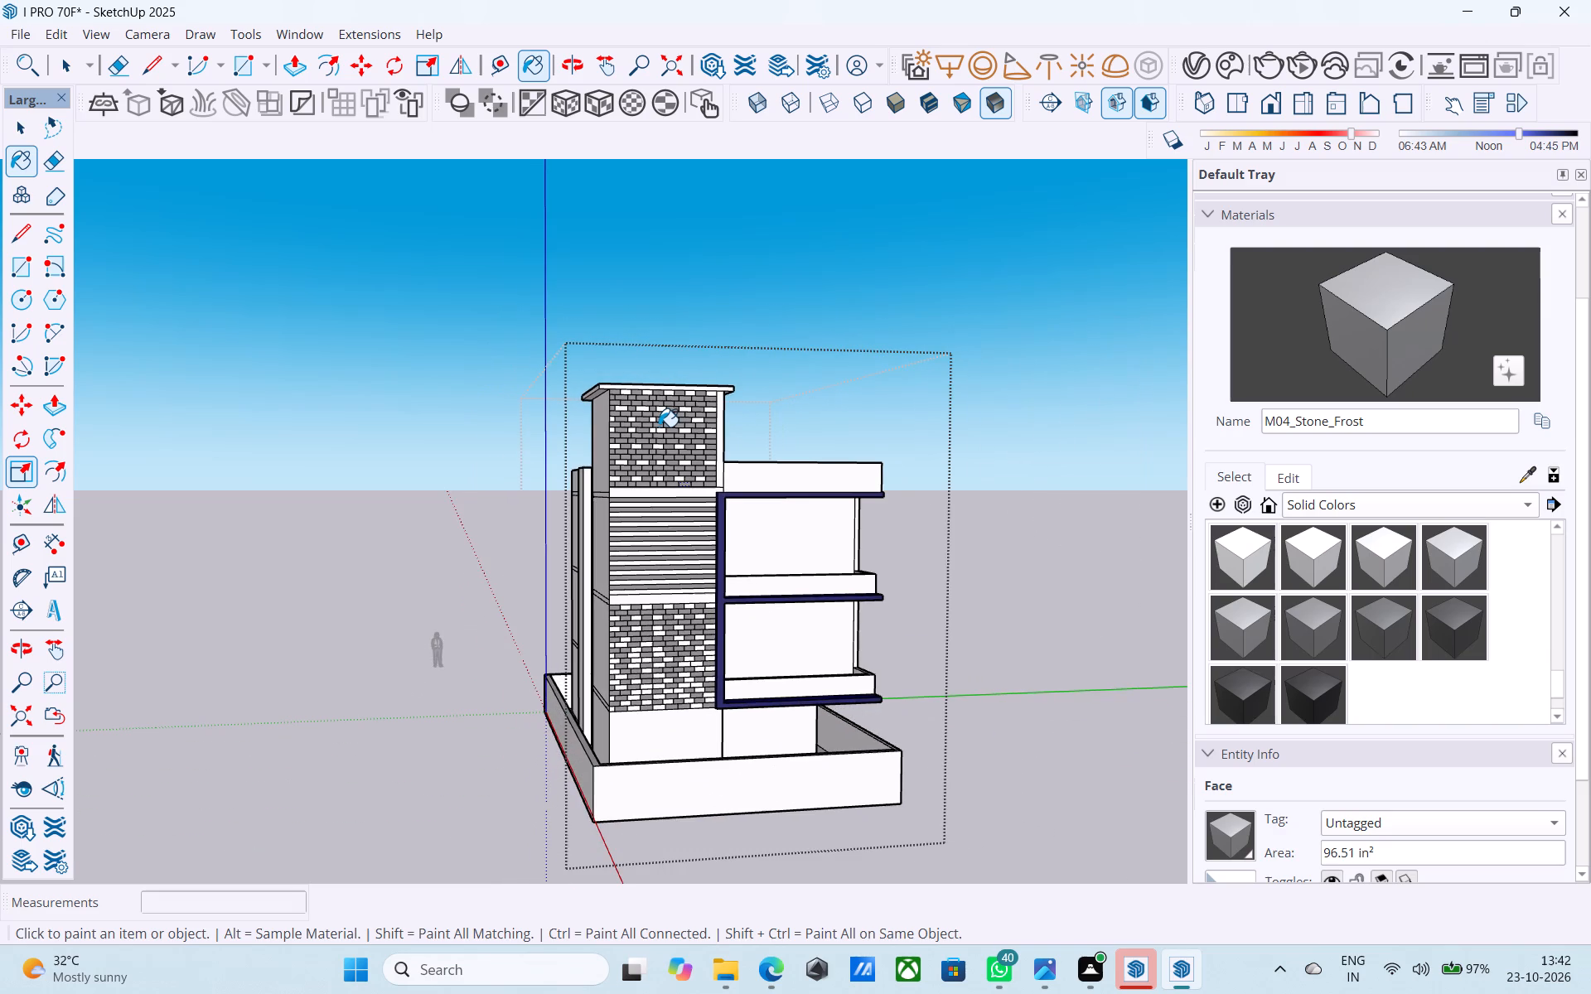
{"action": "middle_click_drag", "start_coordinate": [659, 427], "coordinate": [678, 446]}
{"action": "scroll", "coordinate": [678, 446], "scroll_direction": "up", "scroll_amount": 3}
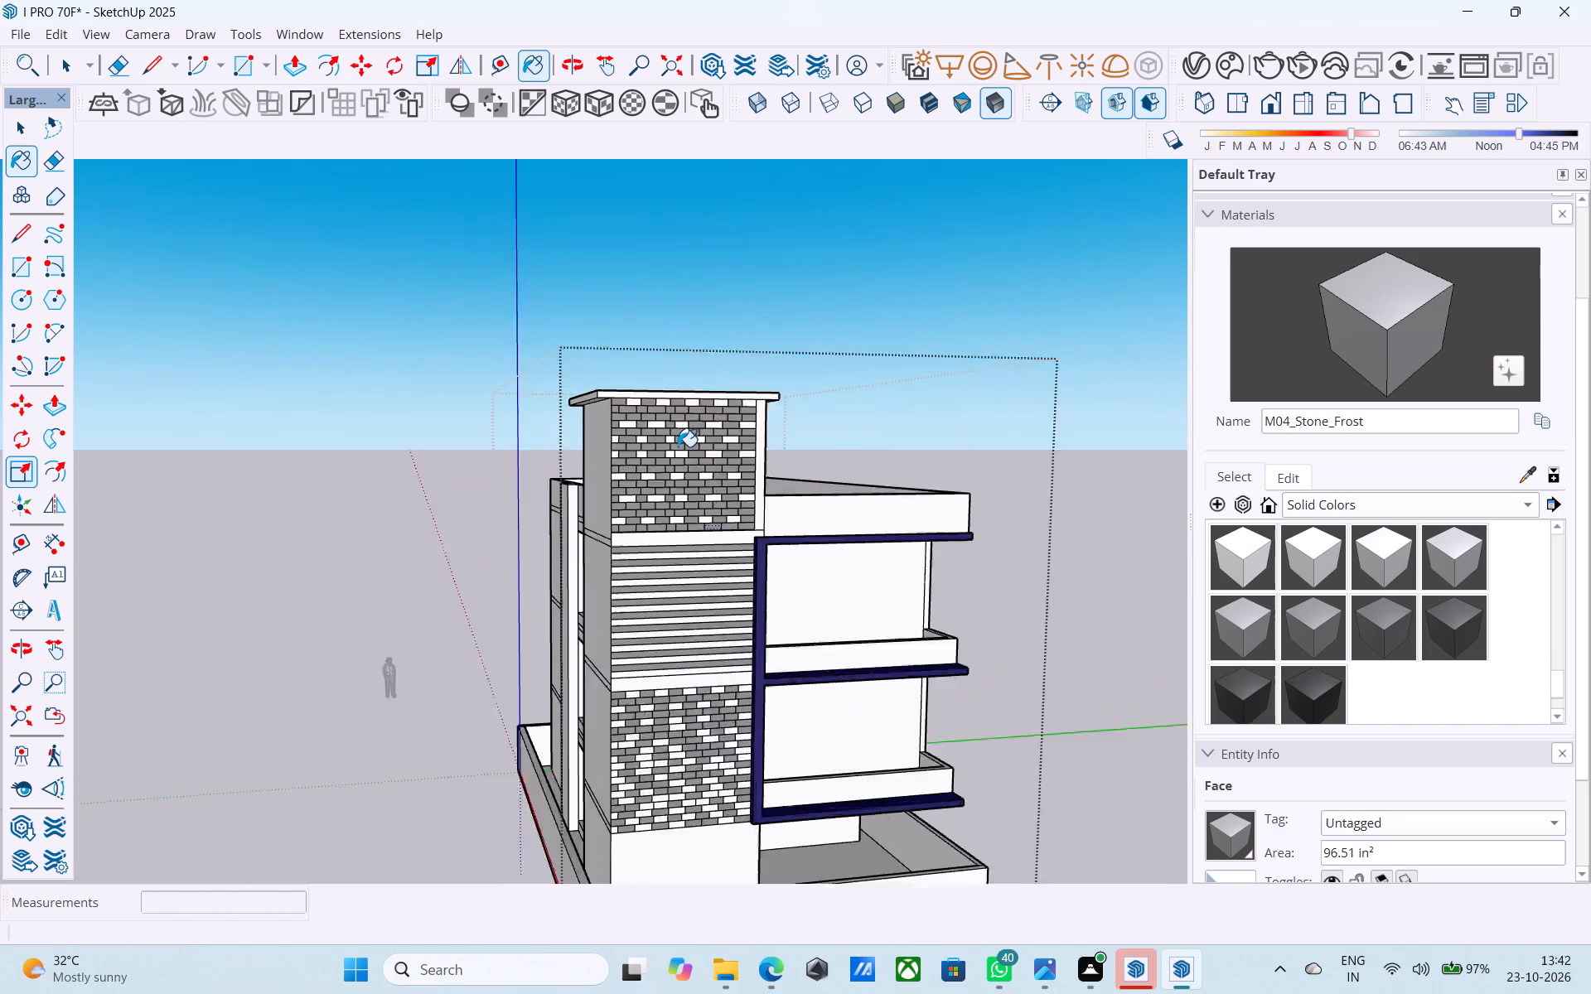
{"action": "scroll", "coordinate": [678, 446], "scroll_direction": "up", "scroll_amount": 3}
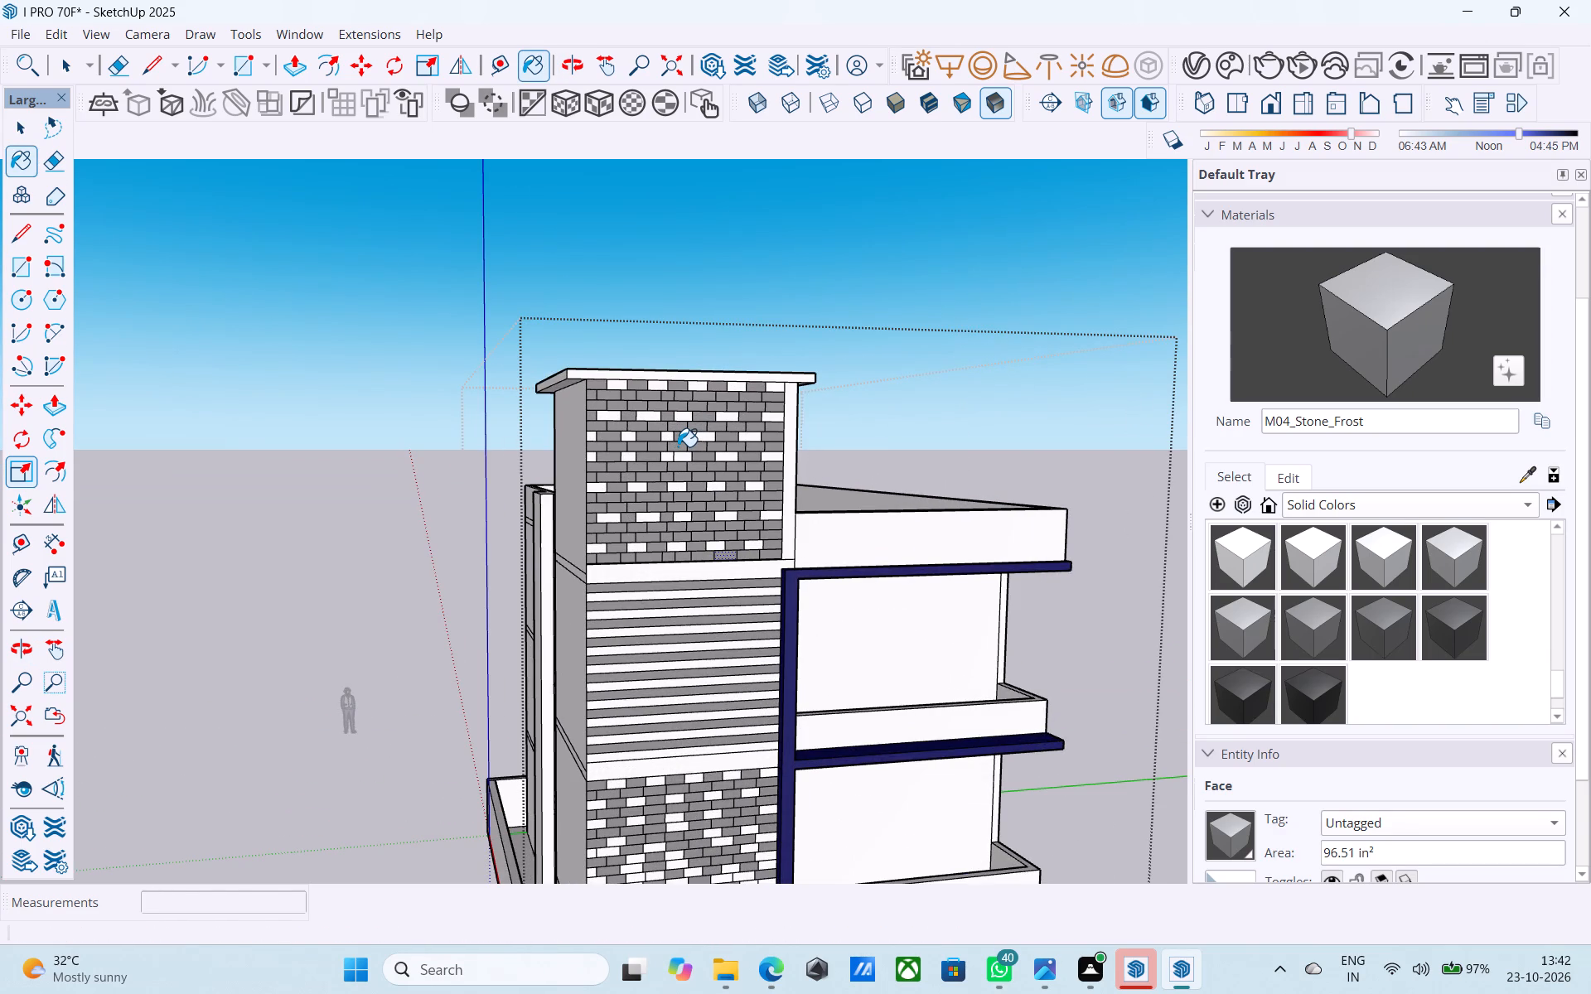
{"action": "scroll", "coordinate": [678, 446], "scroll_direction": "down", "scroll_amount": 6}
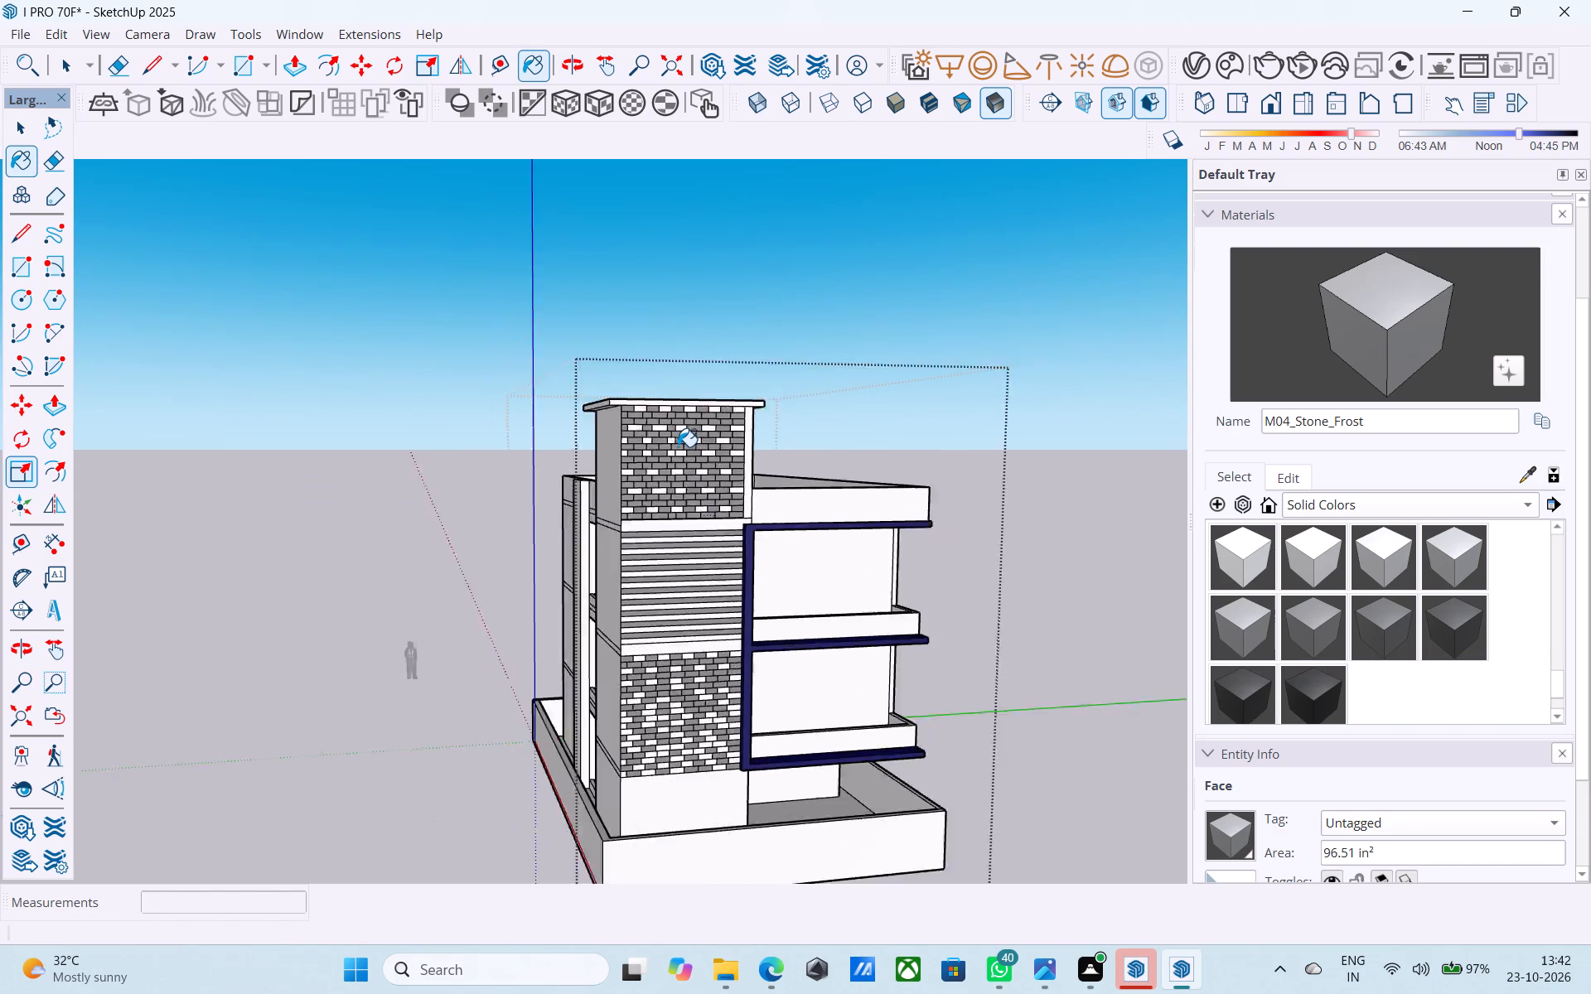
Examine the whole building's massing and tower finishes from low, raised and distant viewpoints.
{"action": "middle_click_drag", "start_coordinate": [678, 446], "coordinate": [652, 451]}
{"action": "middle_click_drag", "start_coordinate": [672, 461], "coordinate": [641, 466]}
{"action": "scroll", "coordinate": [648, 459], "scroll_direction": "down", "scroll_amount": 4}
{"action": "middle_click_drag", "start_coordinate": [649, 461], "coordinate": [692, 456]}
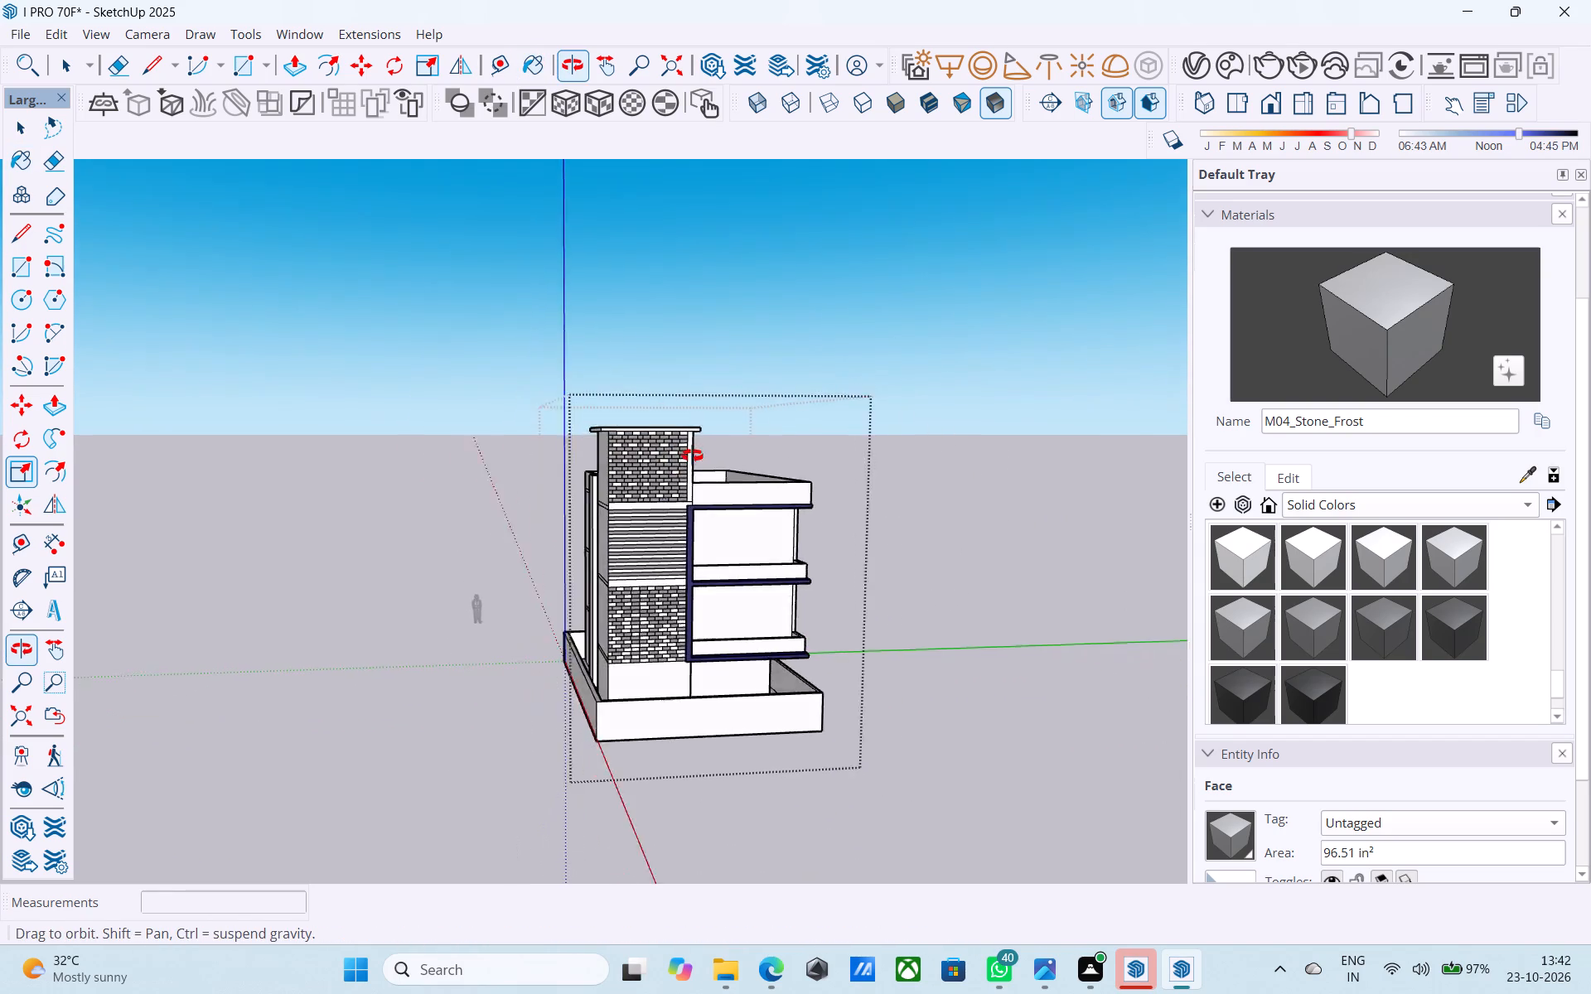
{"action": "middle_click_drag", "start_coordinate": [692, 456], "coordinate": [785, 421]}
{"action": "scroll", "coordinate": [747, 529], "scroll_direction": "up", "scroll_amount": 6}
{"action": "middle_click_drag", "start_coordinate": [734, 586], "coordinate": [717, 513]}
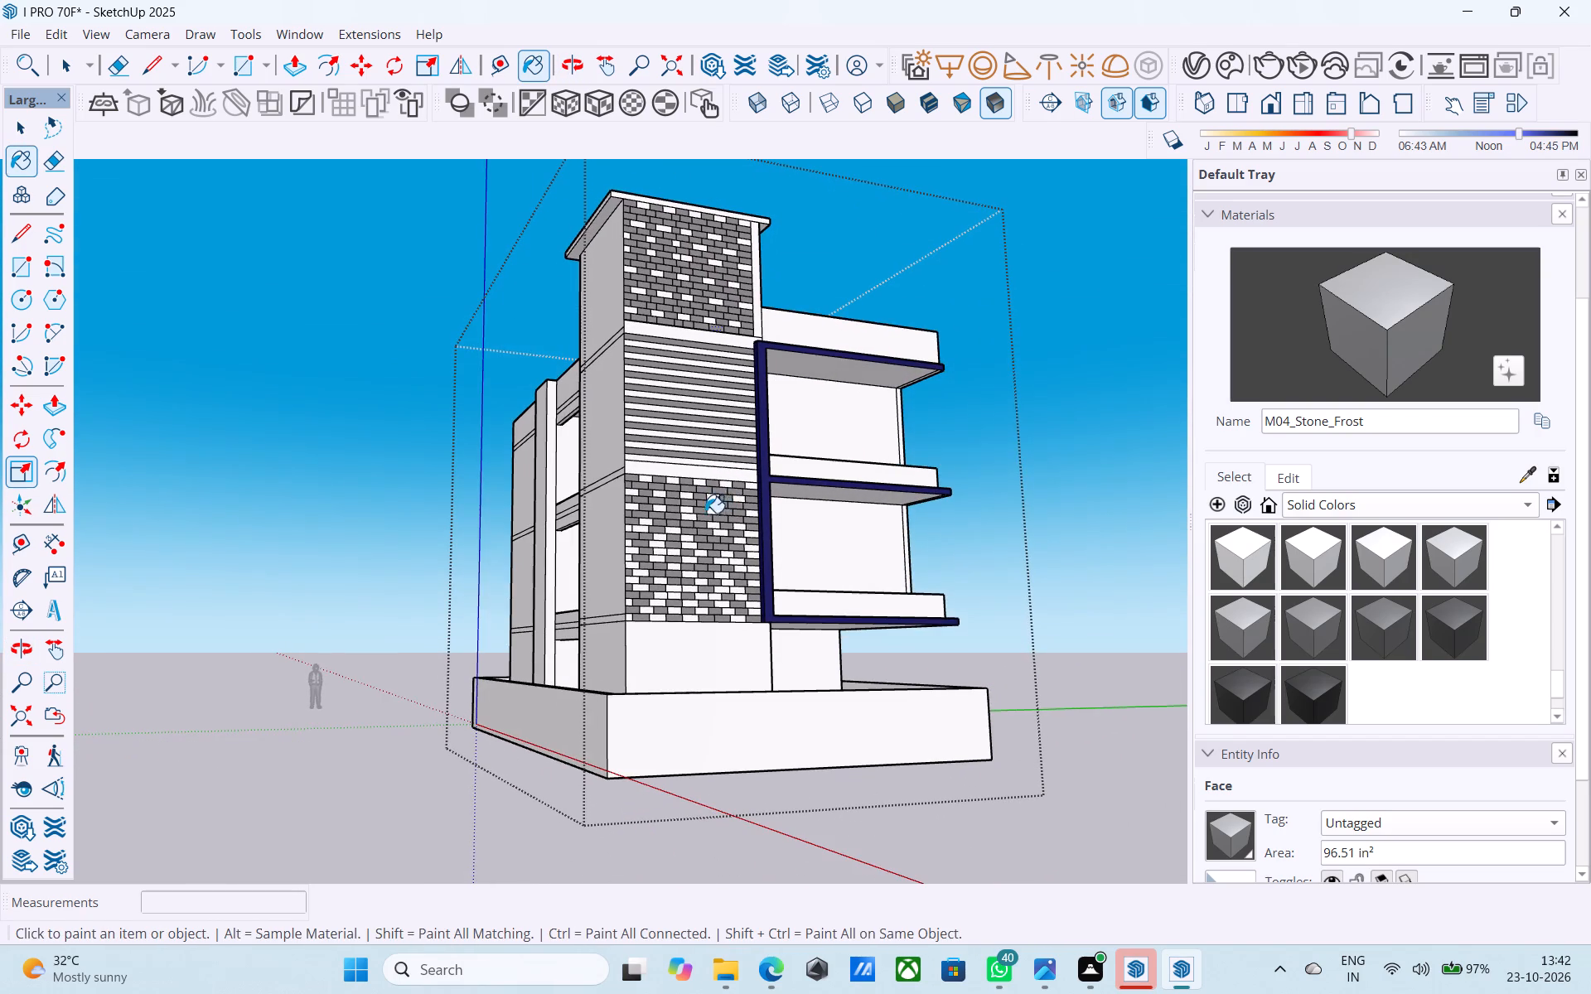
{"action": "scroll", "coordinate": [665, 508], "scroll_direction": "down", "scroll_amount": 5}
{"action": "middle_click_drag", "start_coordinate": [665, 508], "coordinate": [742, 529]}
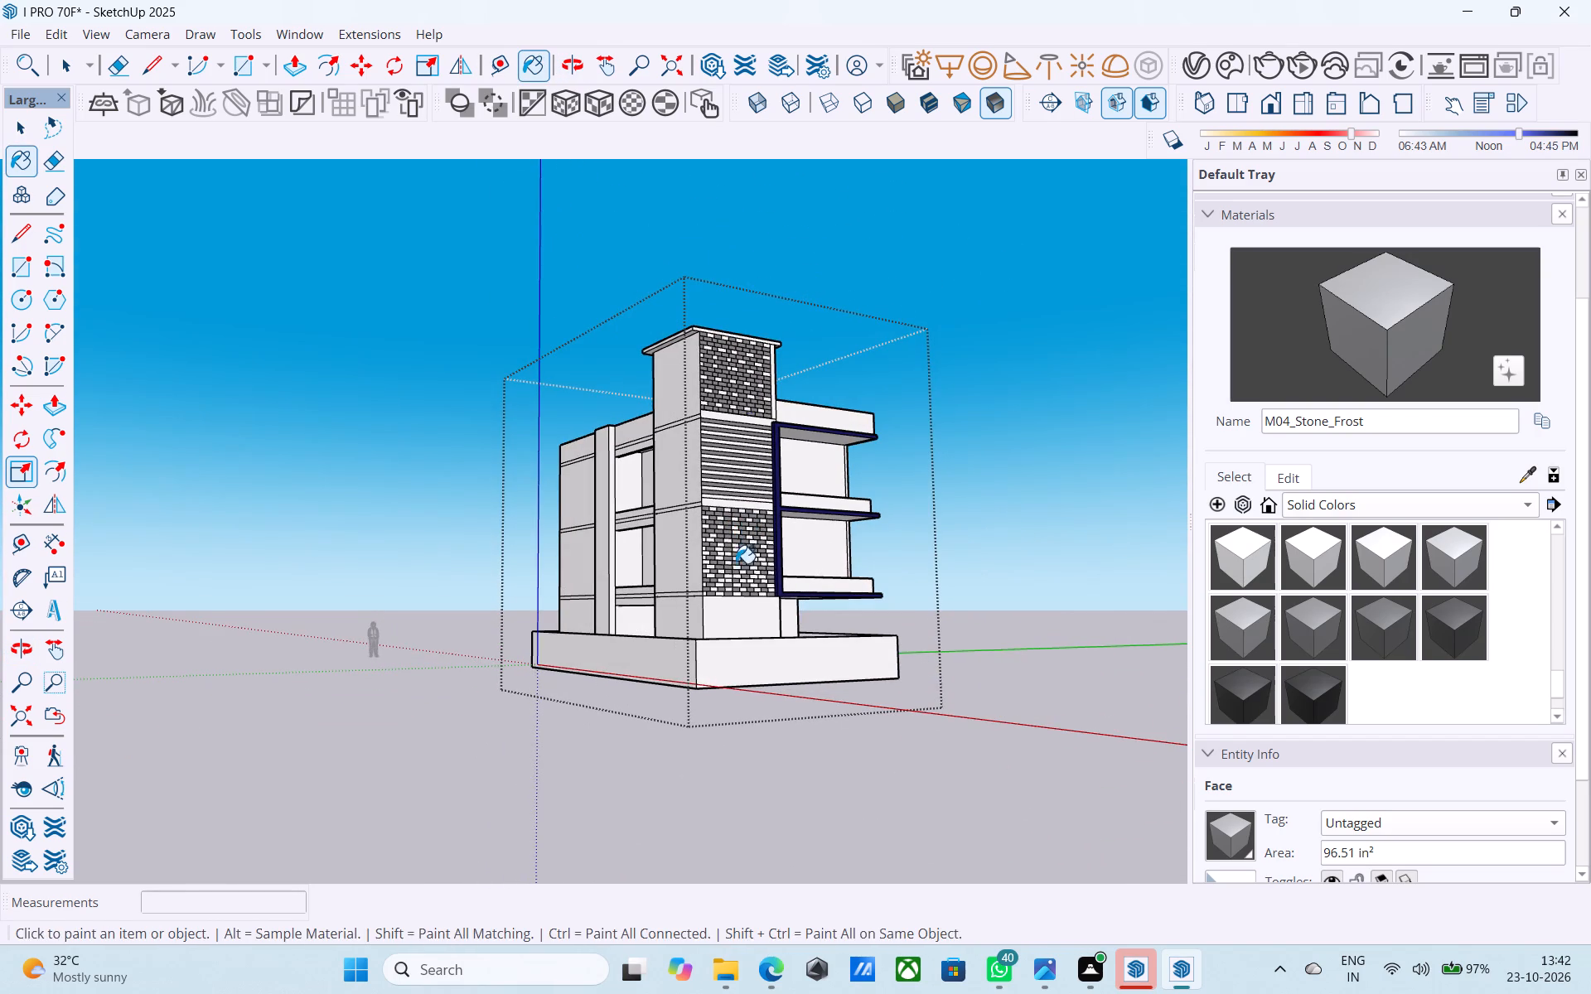
{"action": "middle_click_drag", "start_coordinate": [733, 568], "coordinate": [723, 567]}
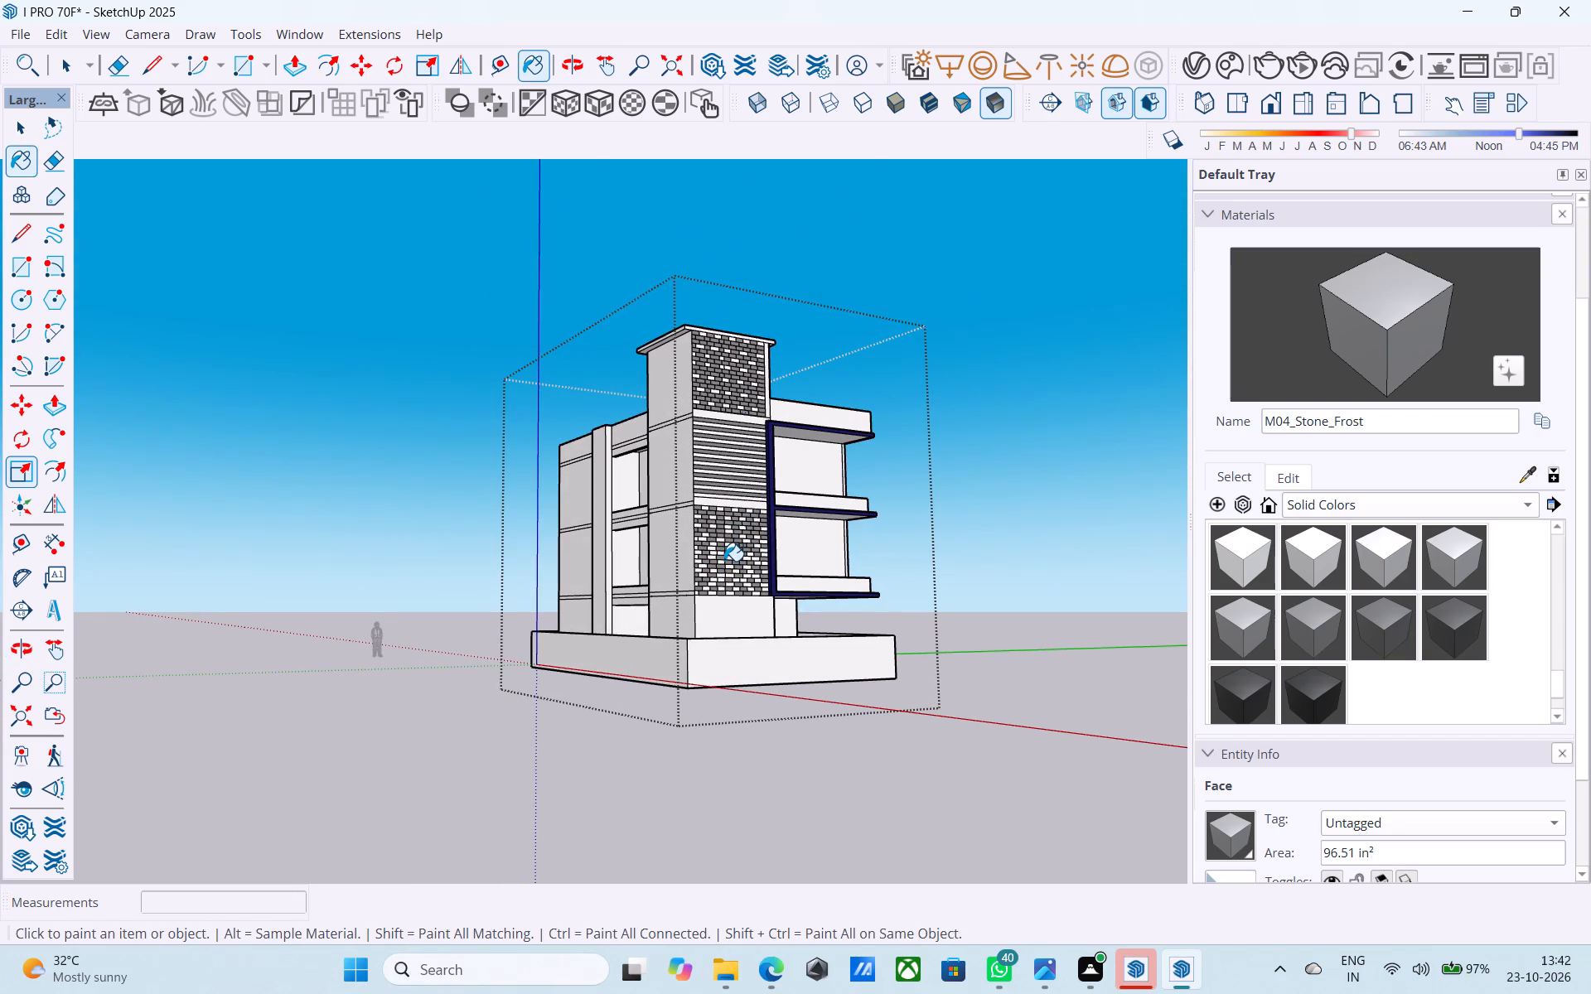
{"action": "scroll", "coordinate": [724, 561], "scroll_direction": "down", "scroll_amount": 5}
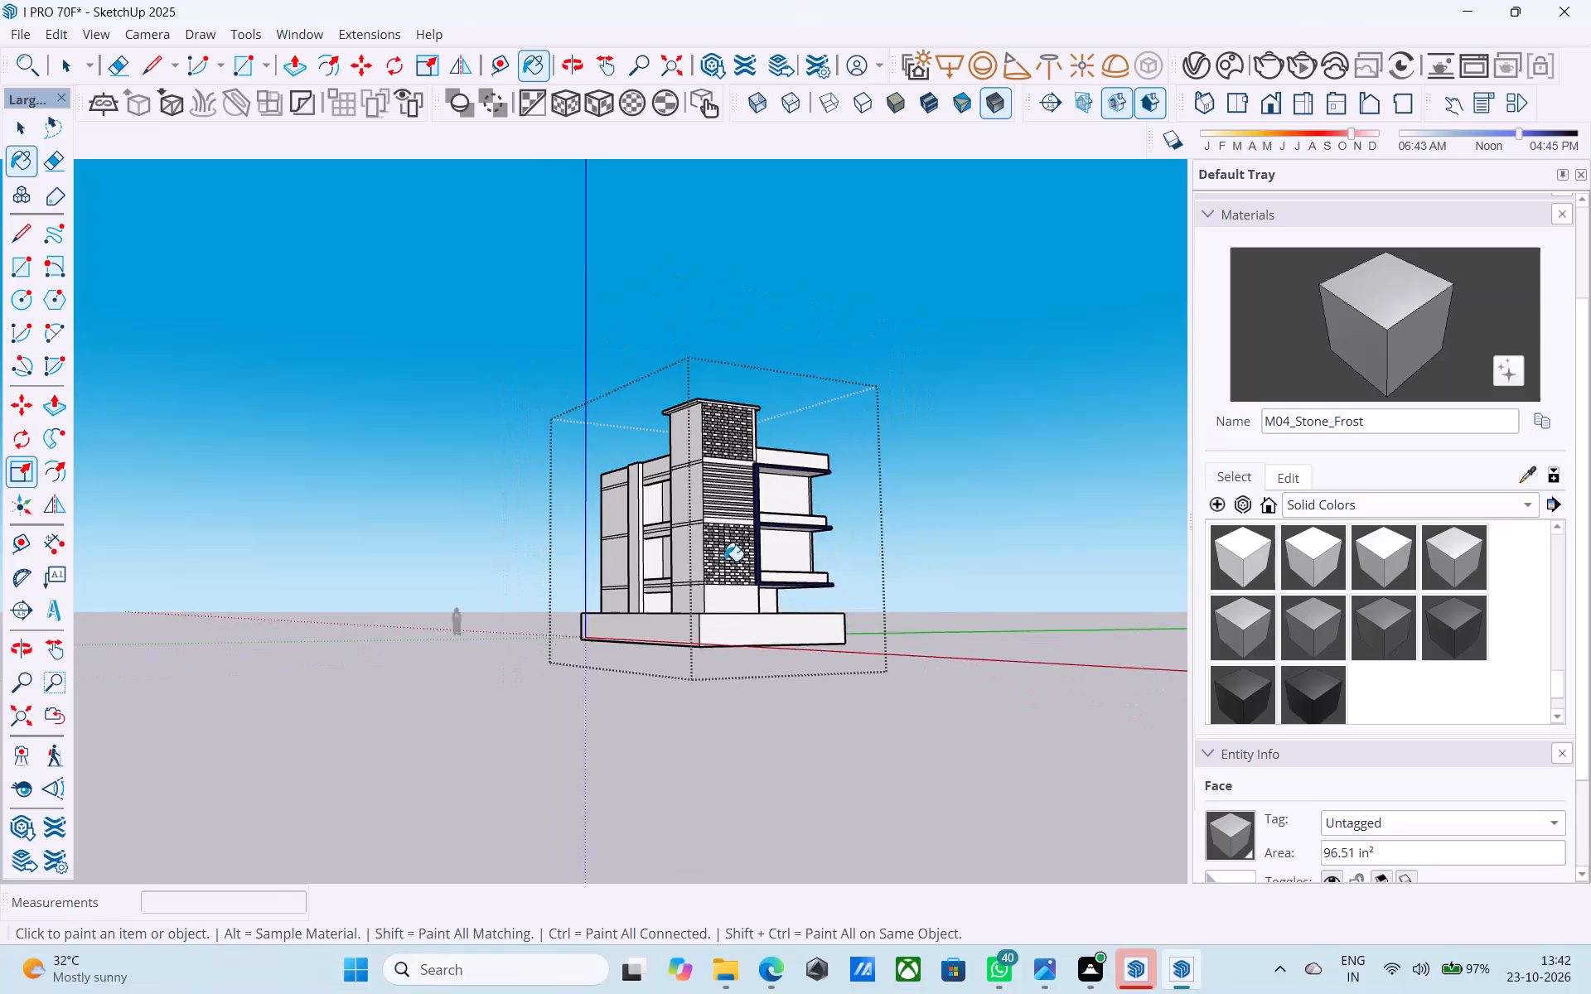
{"action": "middle_click_drag", "start_coordinate": [724, 561], "coordinate": [758, 598]}
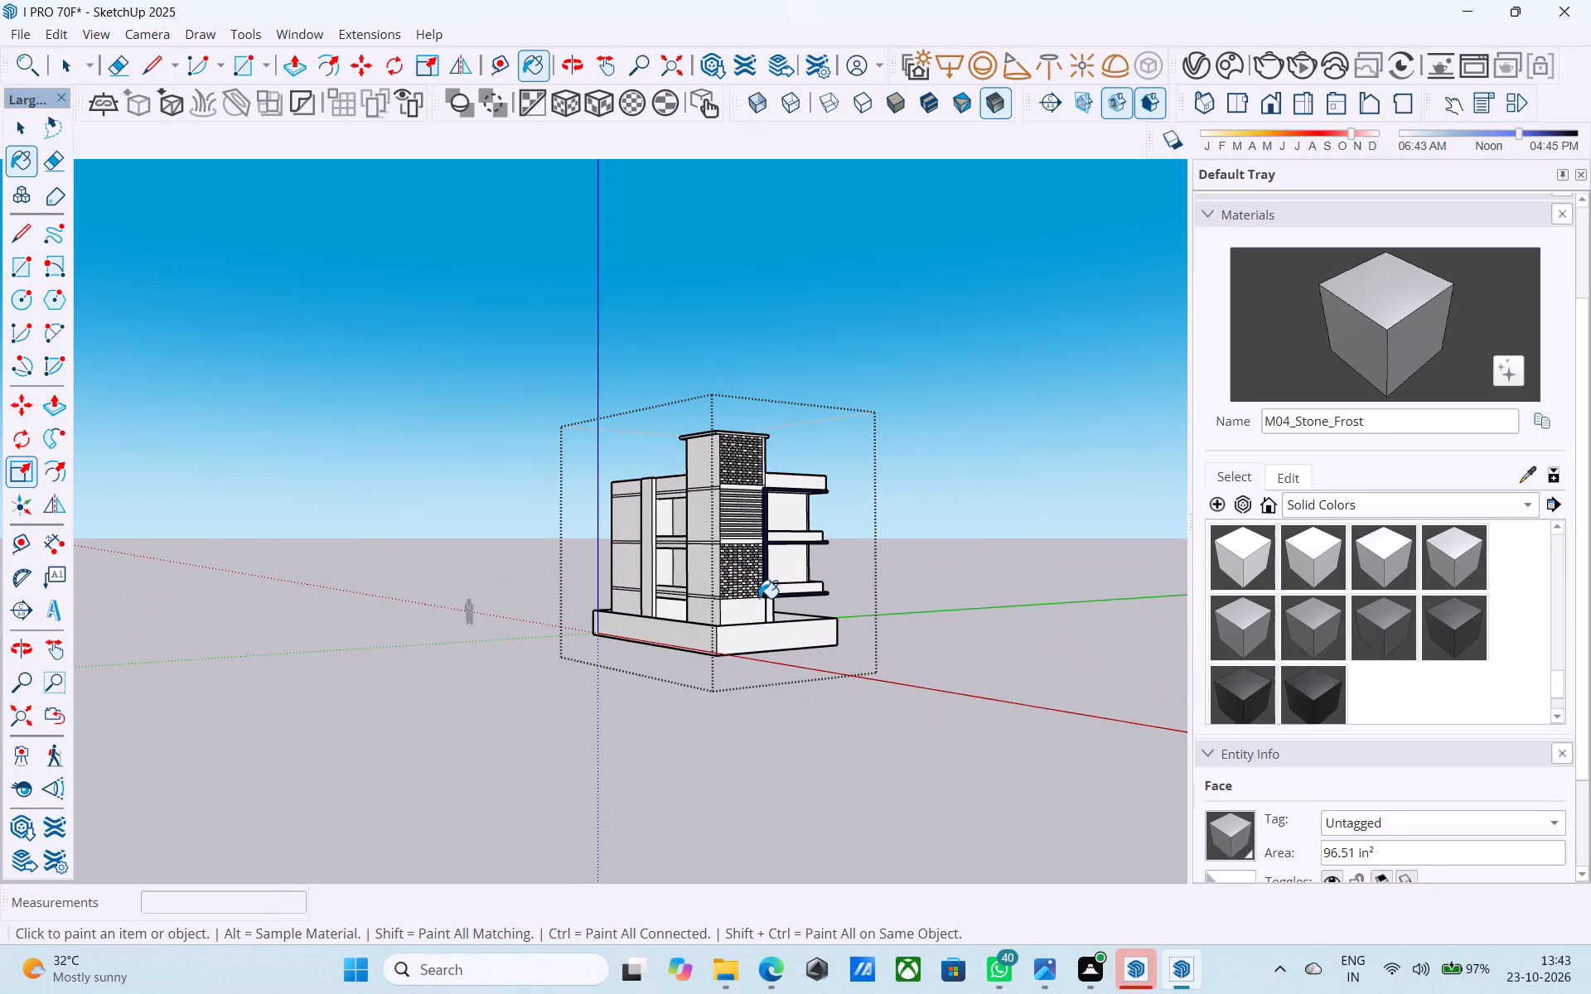
{"action": "scroll", "coordinate": [759, 598], "scroll_direction": "up", "scroll_amount": 2}
{"action": "scroll", "coordinate": [759, 598], "scroll_direction": "down", "scroll_amount": 5}
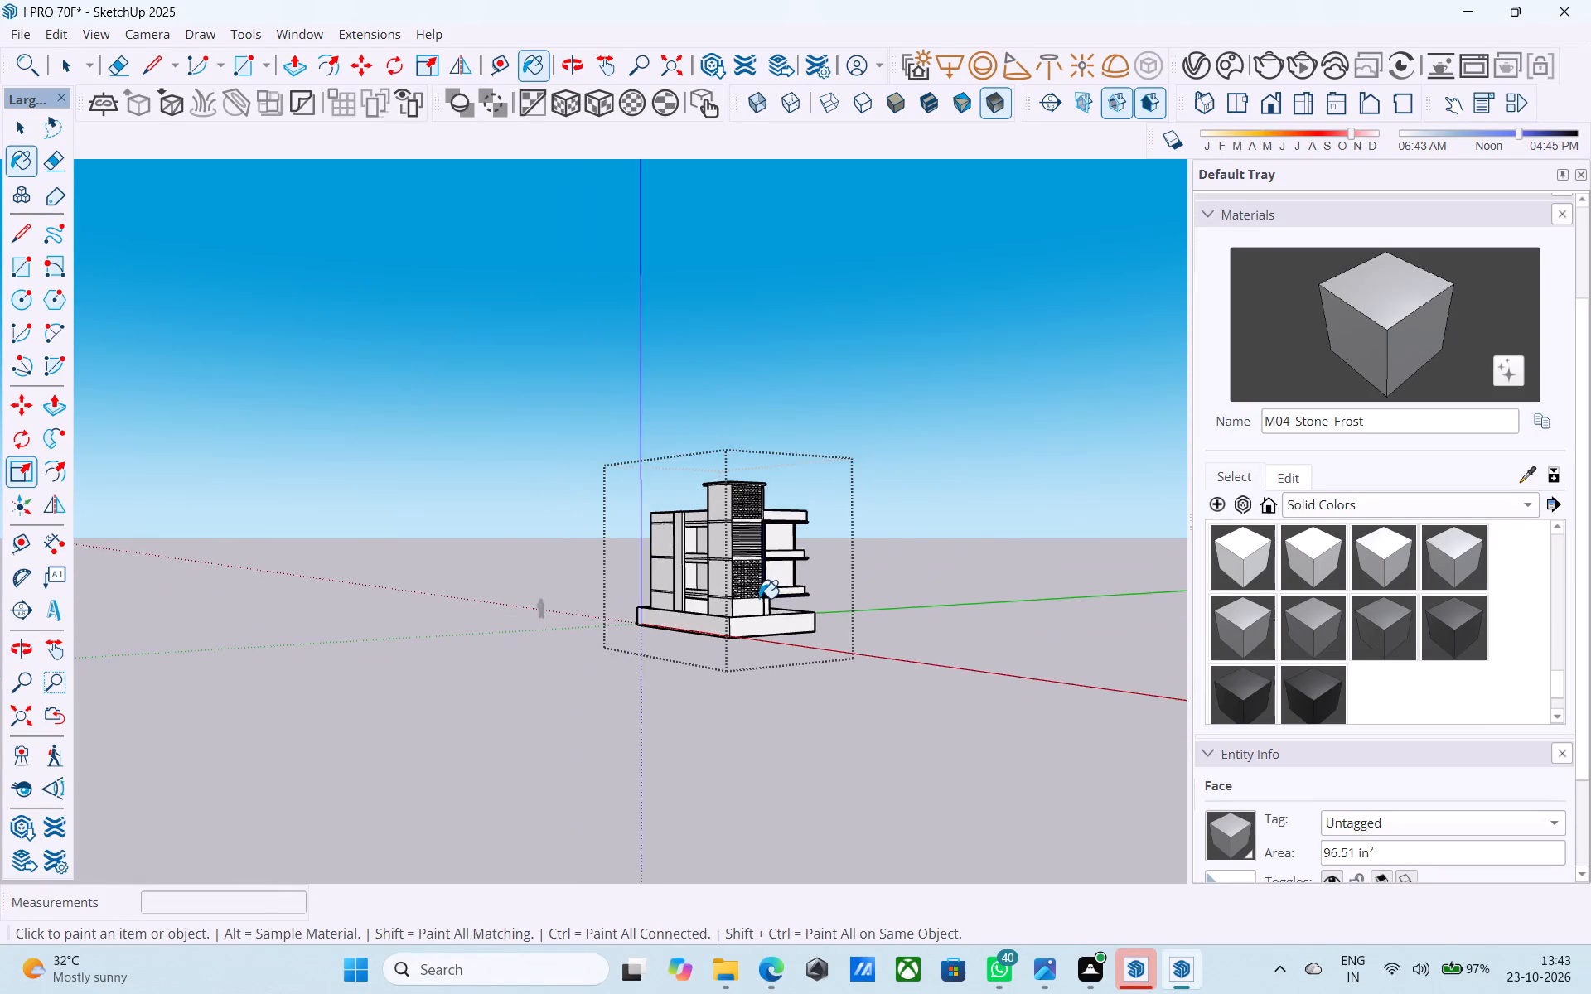
{"action": "scroll", "coordinate": [759, 598], "scroll_direction": "down", "scroll_amount": 7}
{"action": "middle_click_drag", "start_coordinate": [759, 599], "coordinate": [761, 610]}
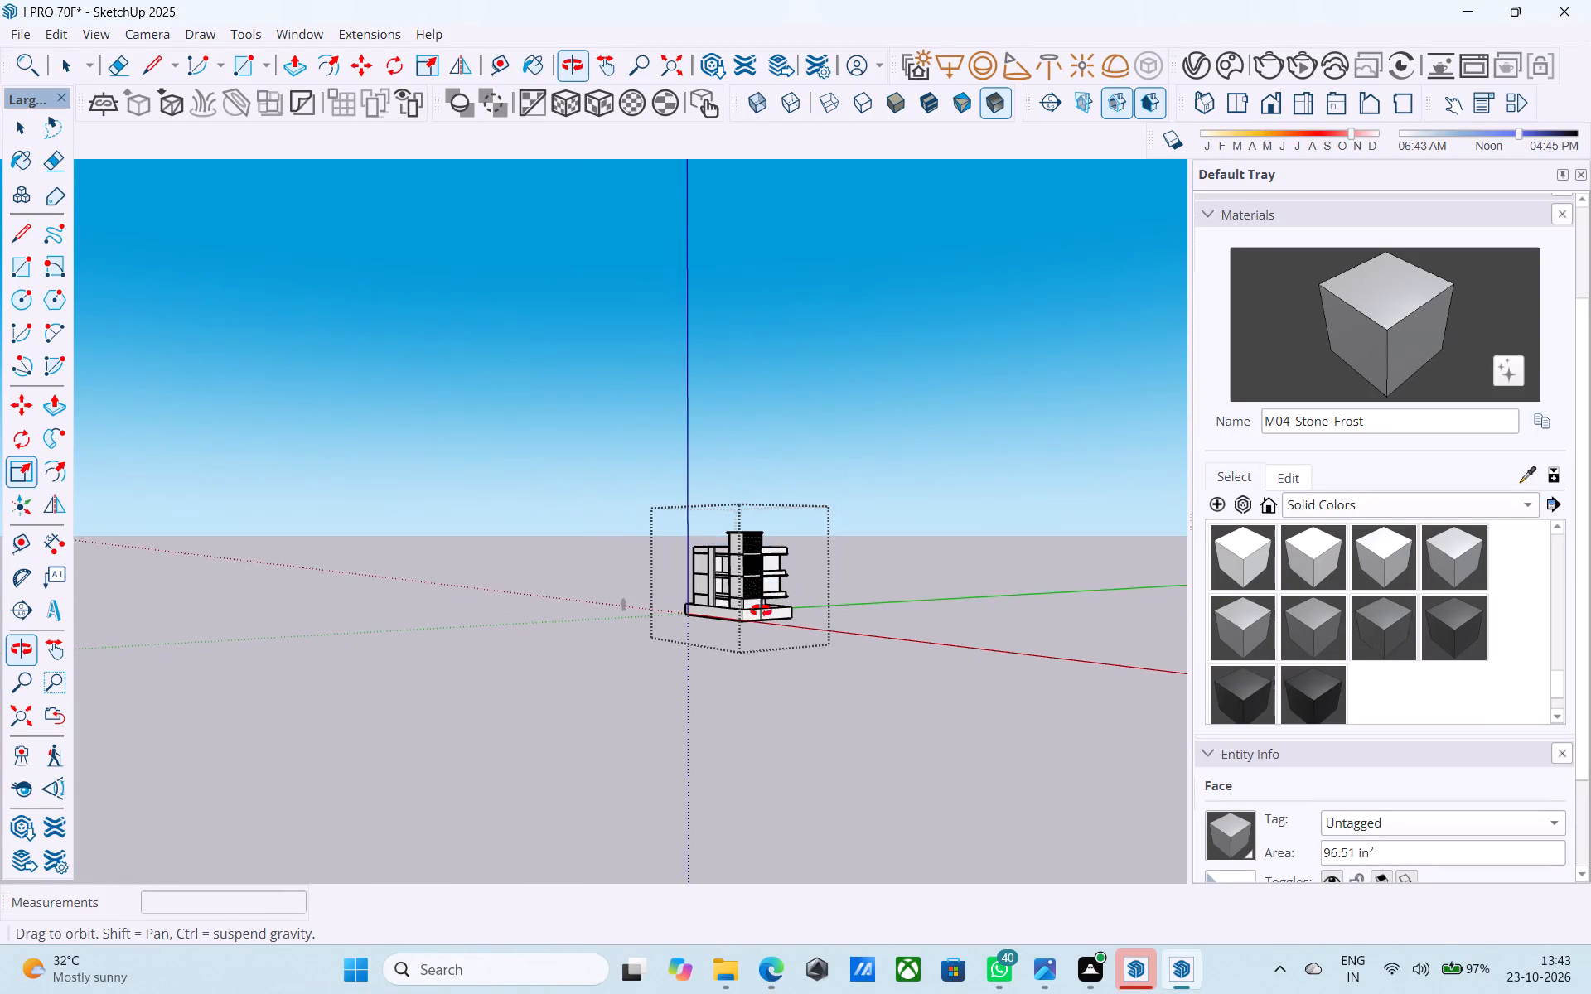
{"action": "middle_click_drag", "start_coordinate": [761, 610], "coordinate": [766, 625]}
{"action": "scroll", "coordinate": [766, 625], "scroll_direction": "up", "scroll_amount": 4}
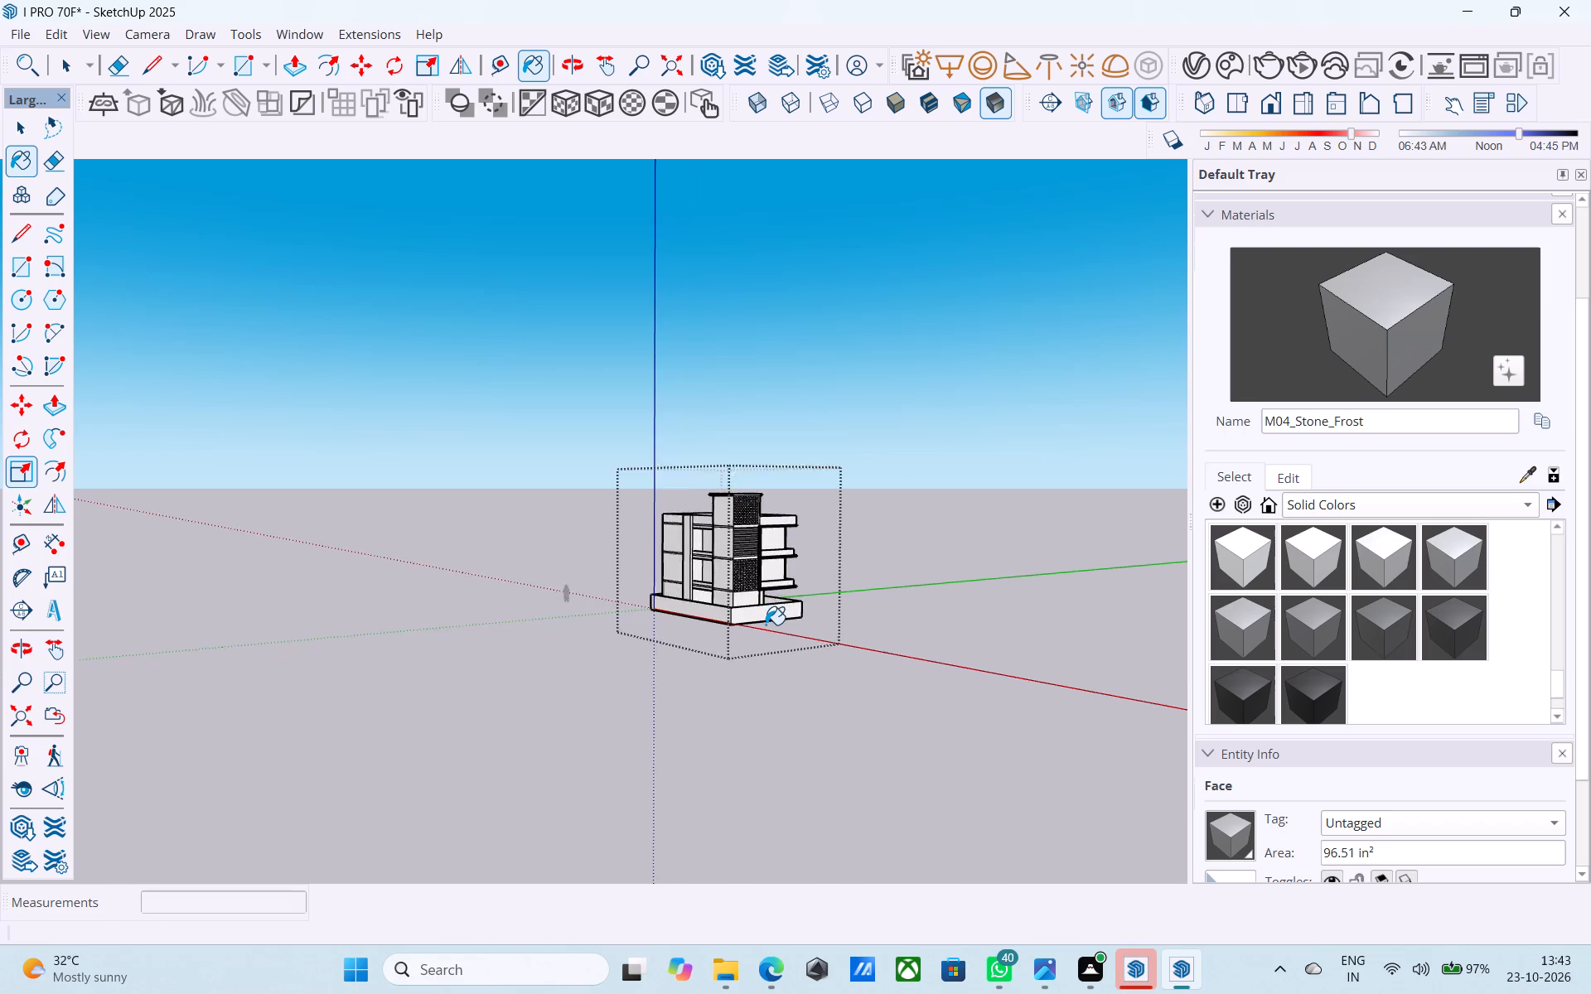
Examine the tower's base, the low perimeter wall around it and the brick panel above from close and distant viewpoints.
{"action": "scroll", "coordinate": [766, 625], "scroll_direction": "up", "scroll_amount": 13}
{"action": "middle_click_drag", "start_coordinate": [713, 577], "coordinate": [701, 568]}
{"action": "scroll", "coordinate": [702, 568], "scroll_direction": "up", "scroll_amount": 1}
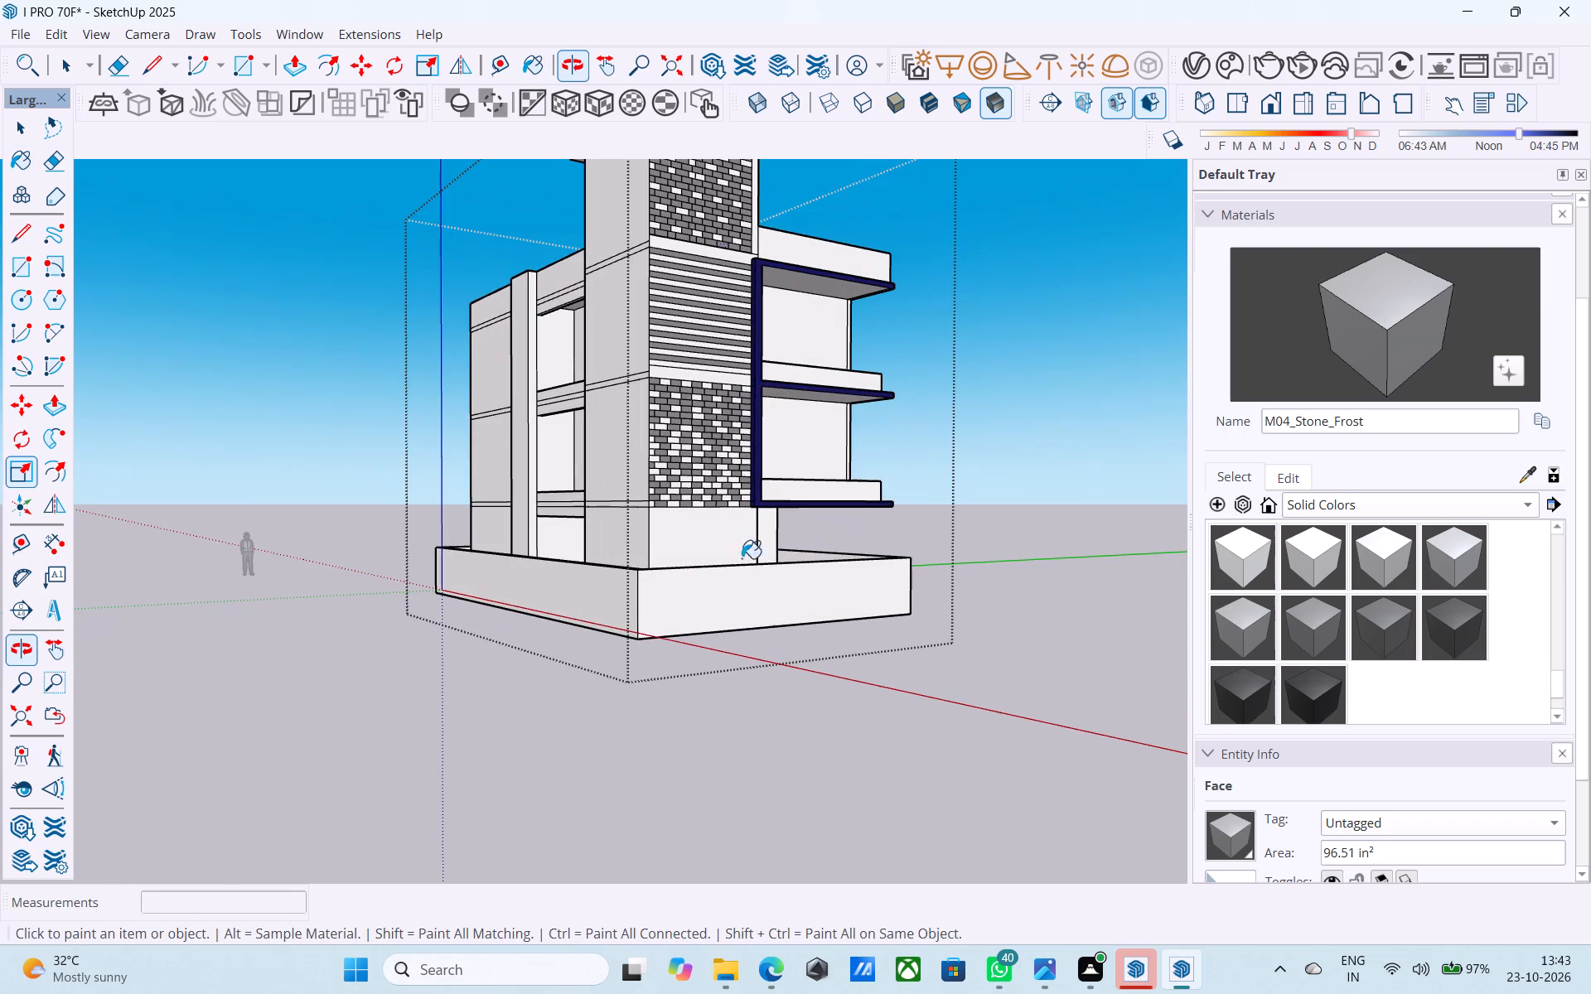
{"action": "scroll", "coordinate": [805, 543], "scroll_direction": "down", "scroll_amount": 4}
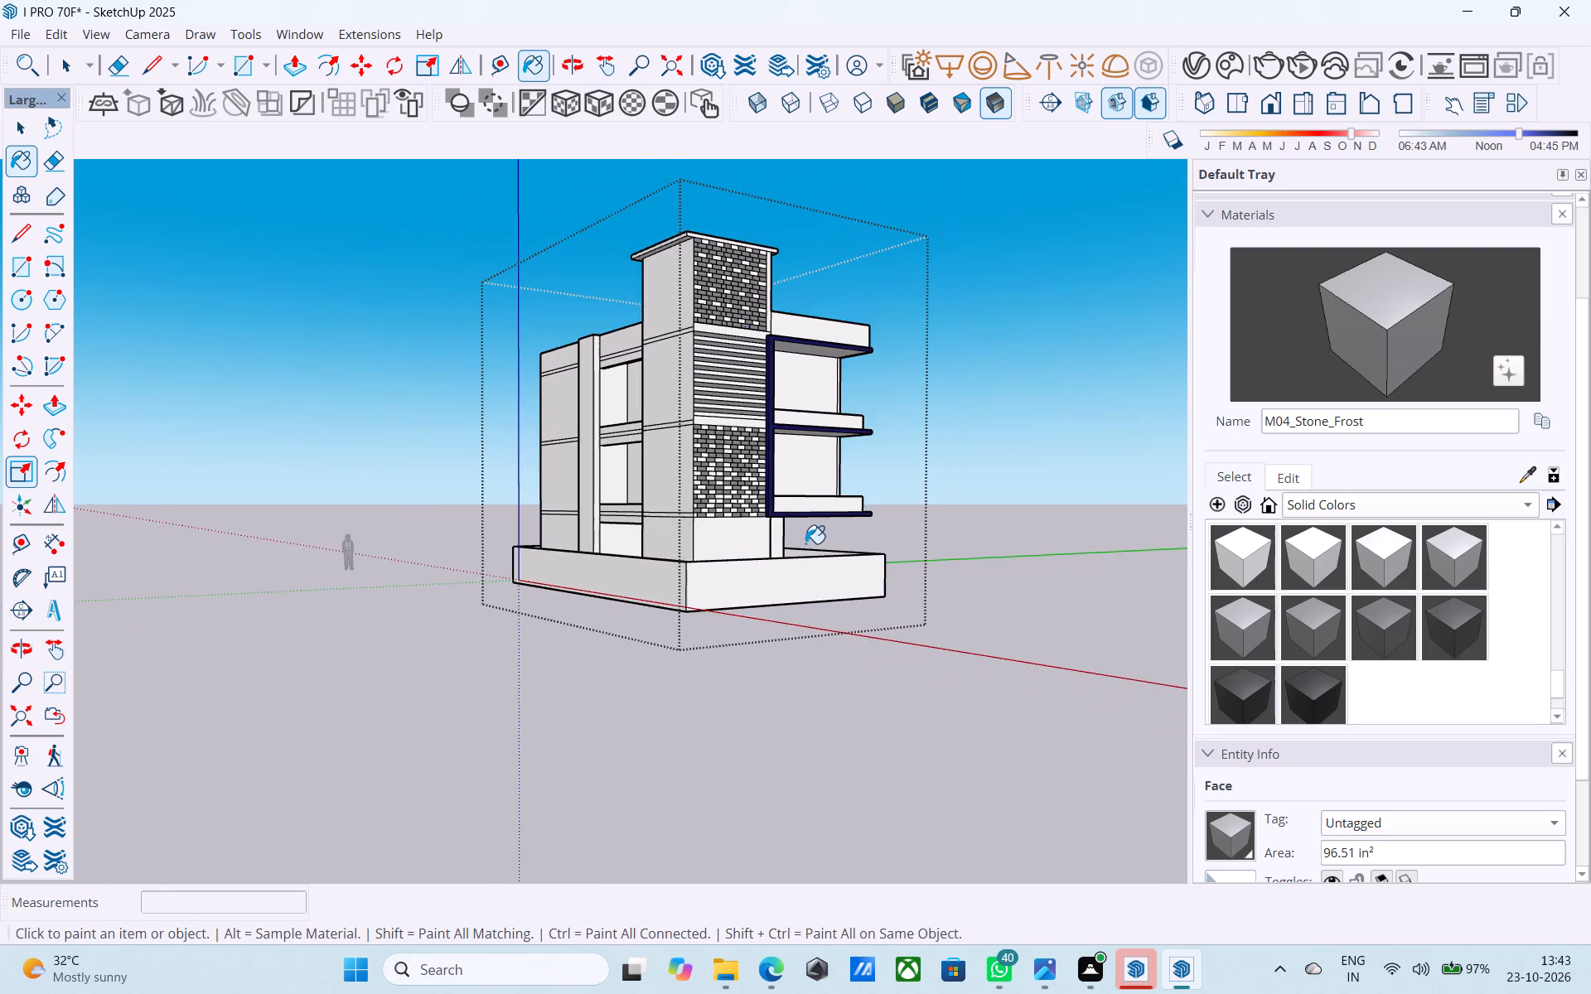
{"action": "middle_click_drag", "start_coordinate": [800, 548], "coordinate": [785, 548]}
{"action": "scroll", "coordinate": [731, 565], "scroll_direction": "up", "scroll_amount": 11}
{"action": "middle_click_drag", "start_coordinate": [649, 573], "coordinate": [904, 654]}
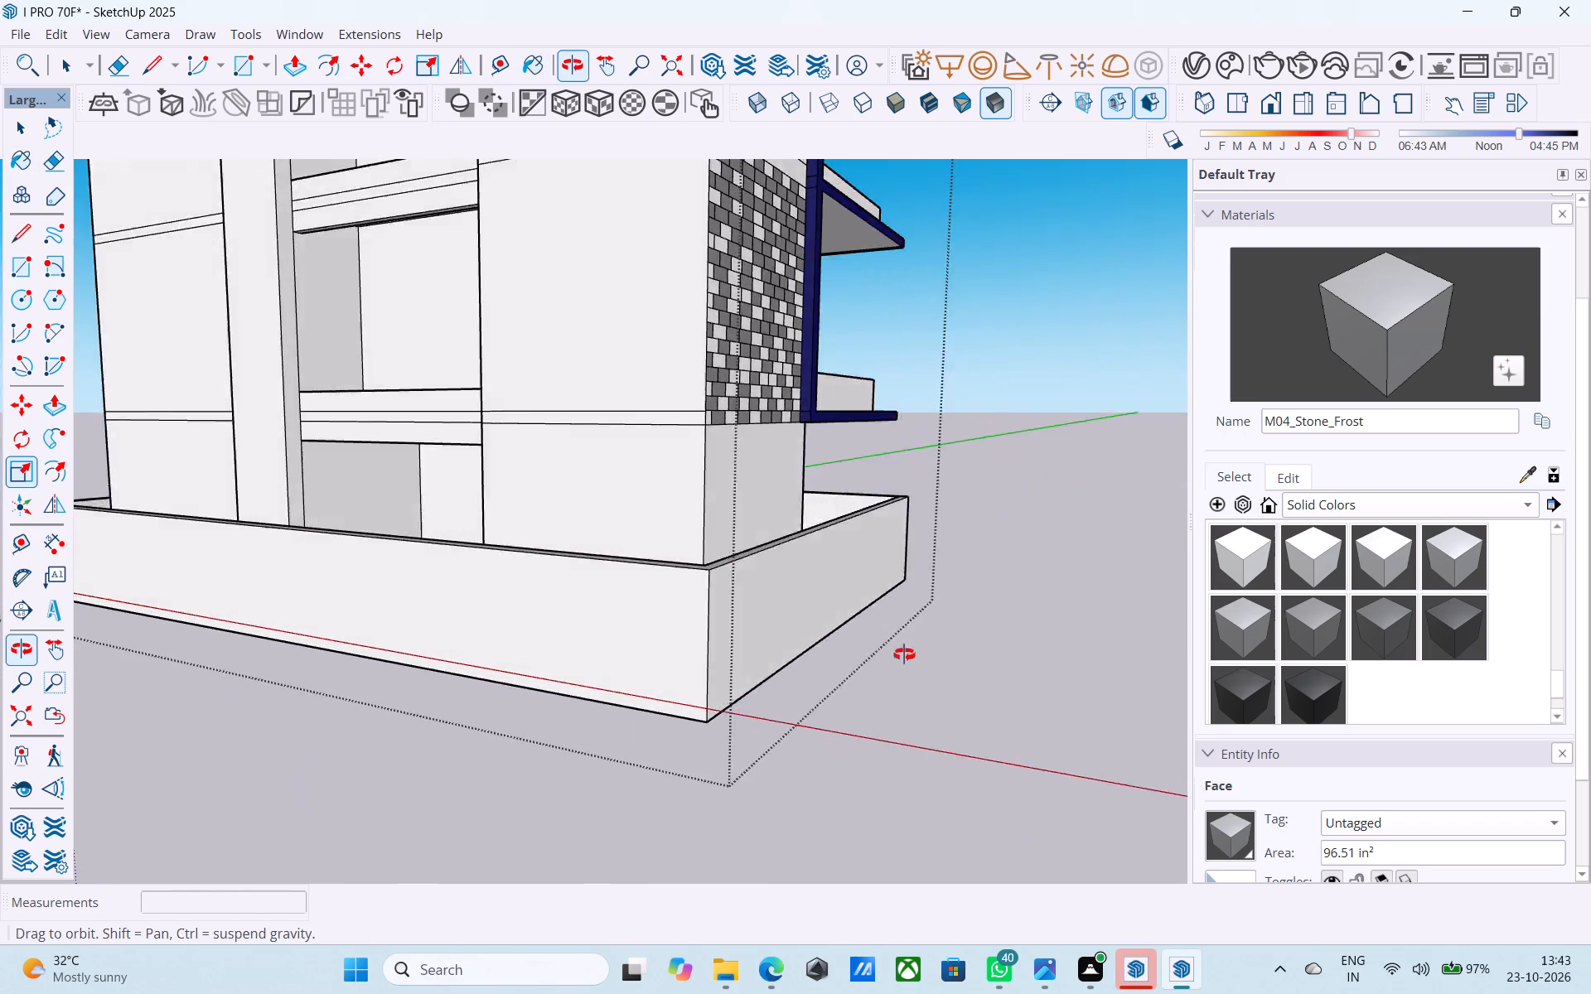
{"action": "middle_click_drag", "start_coordinate": [904, 654], "coordinate": [784, 677]}
{"action": "middle_click_drag", "start_coordinate": [763, 550], "coordinate": [763, 557]}
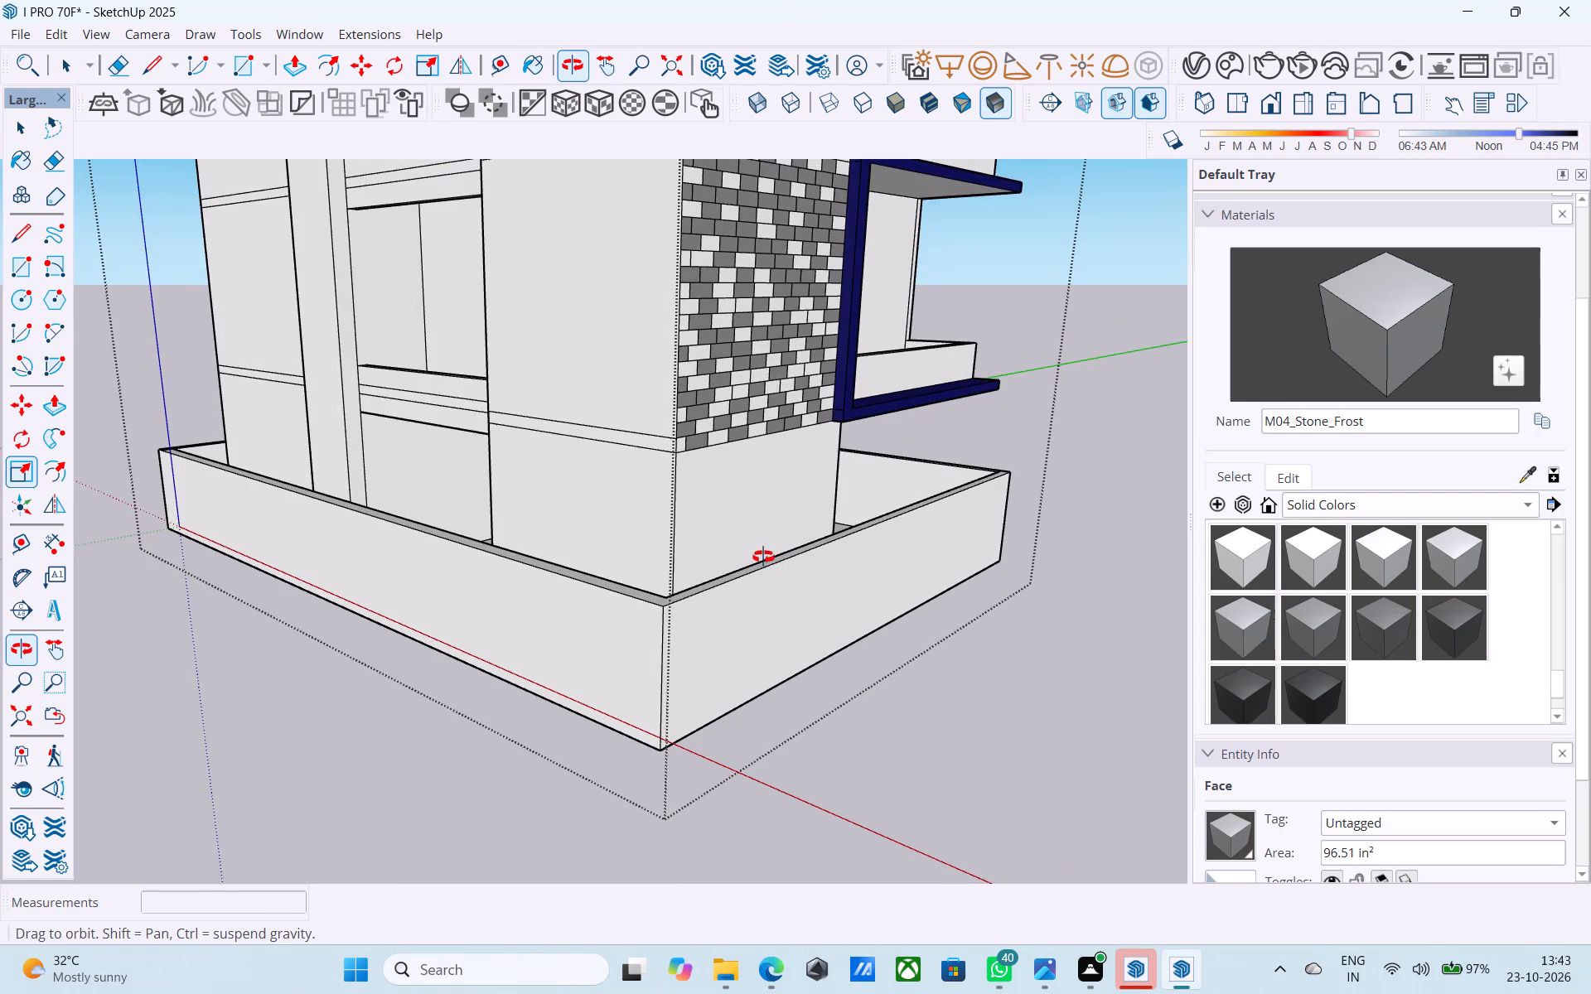
{"action": "middle_click_drag", "start_coordinate": [763, 557], "coordinate": [763, 562]}
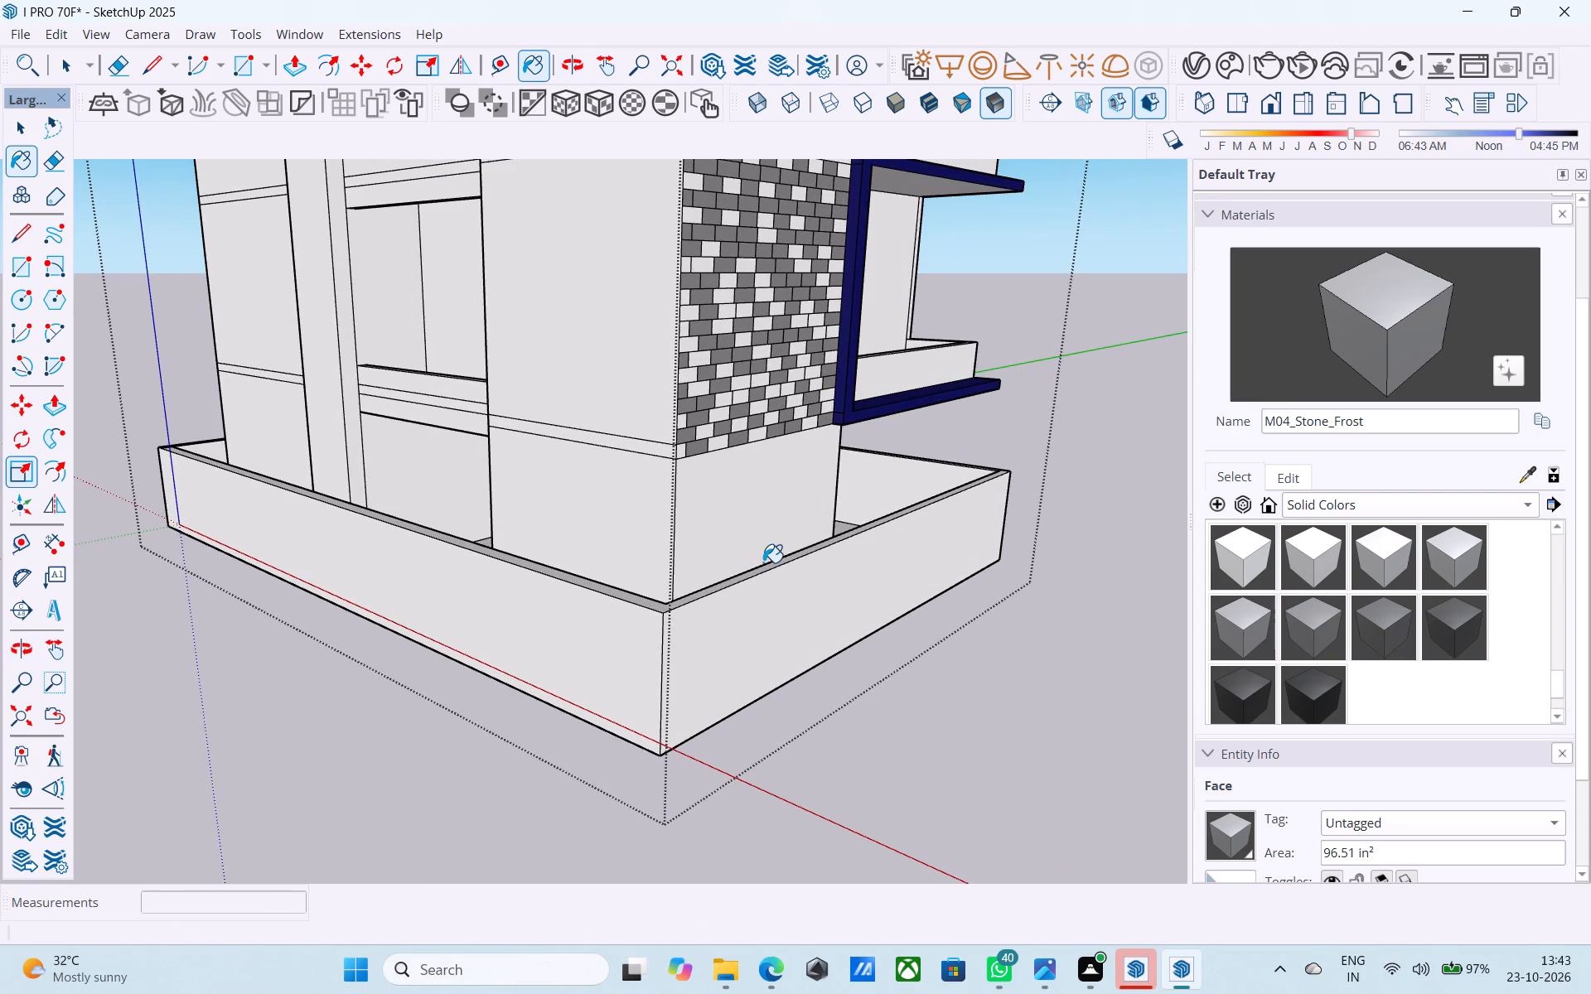
{"action": "middle_click_drag", "start_coordinate": [763, 562], "coordinate": [756, 566]}
{"action": "scroll", "coordinate": [852, 554], "scroll_direction": "down", "scroll_amount": 1}
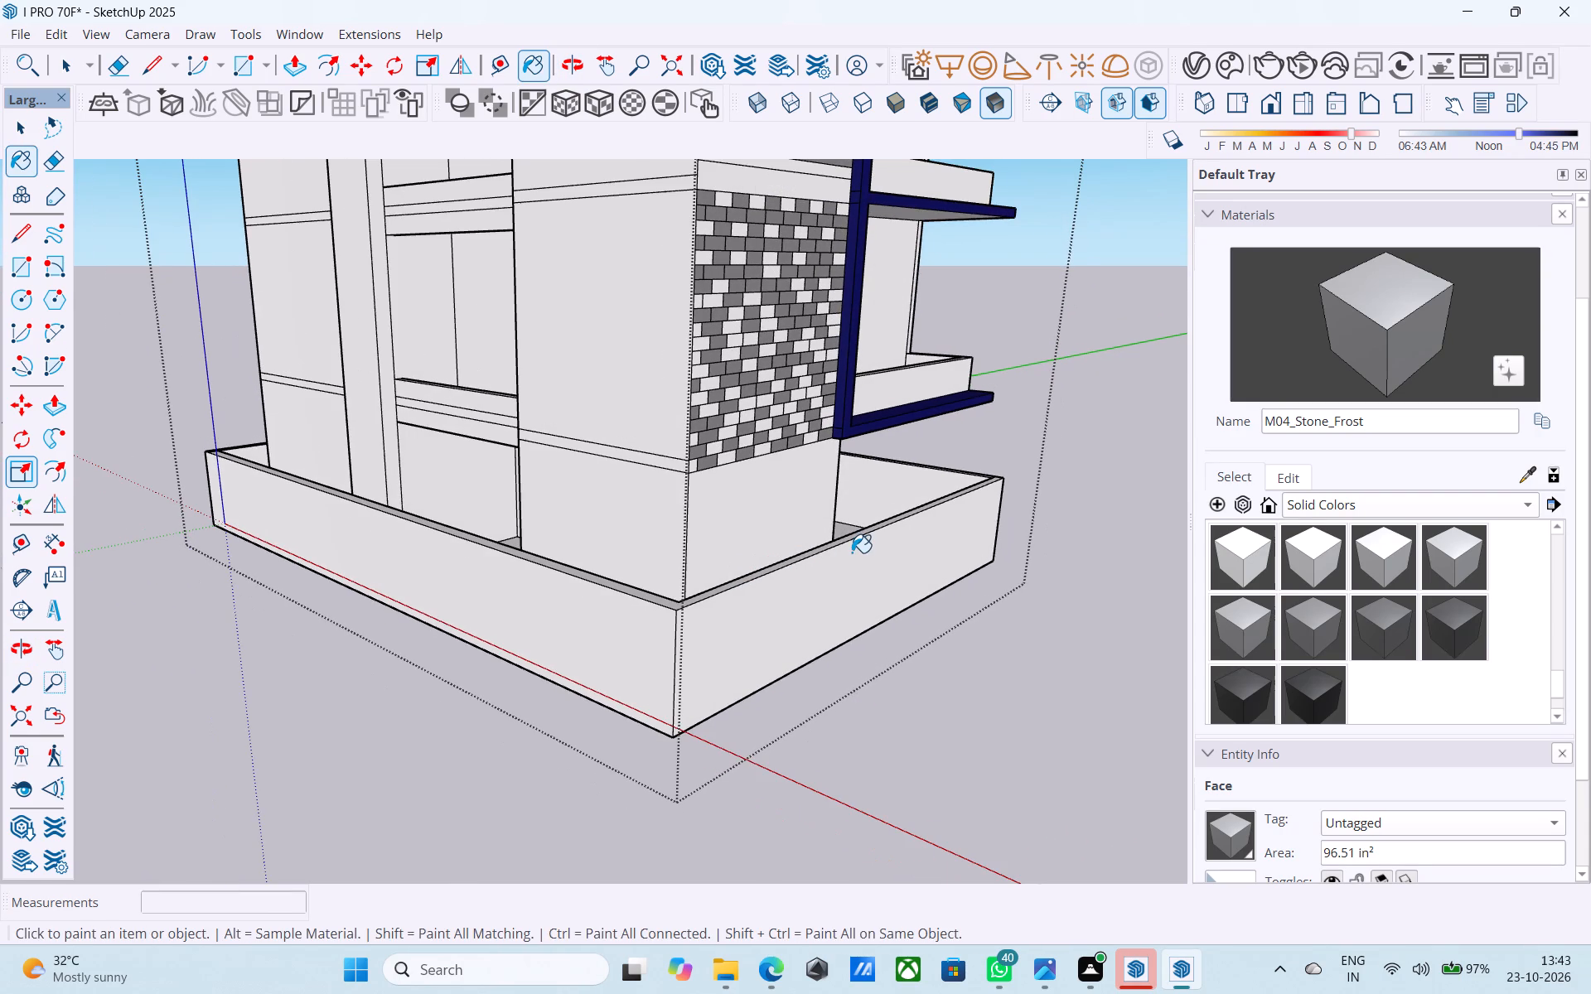
{"action": "middle_click", "coordinate": [852, 552]}
{"action": "scroll", "coordinate": [801, 554], "scroll_direction": "up", "scroll_amount": 4}
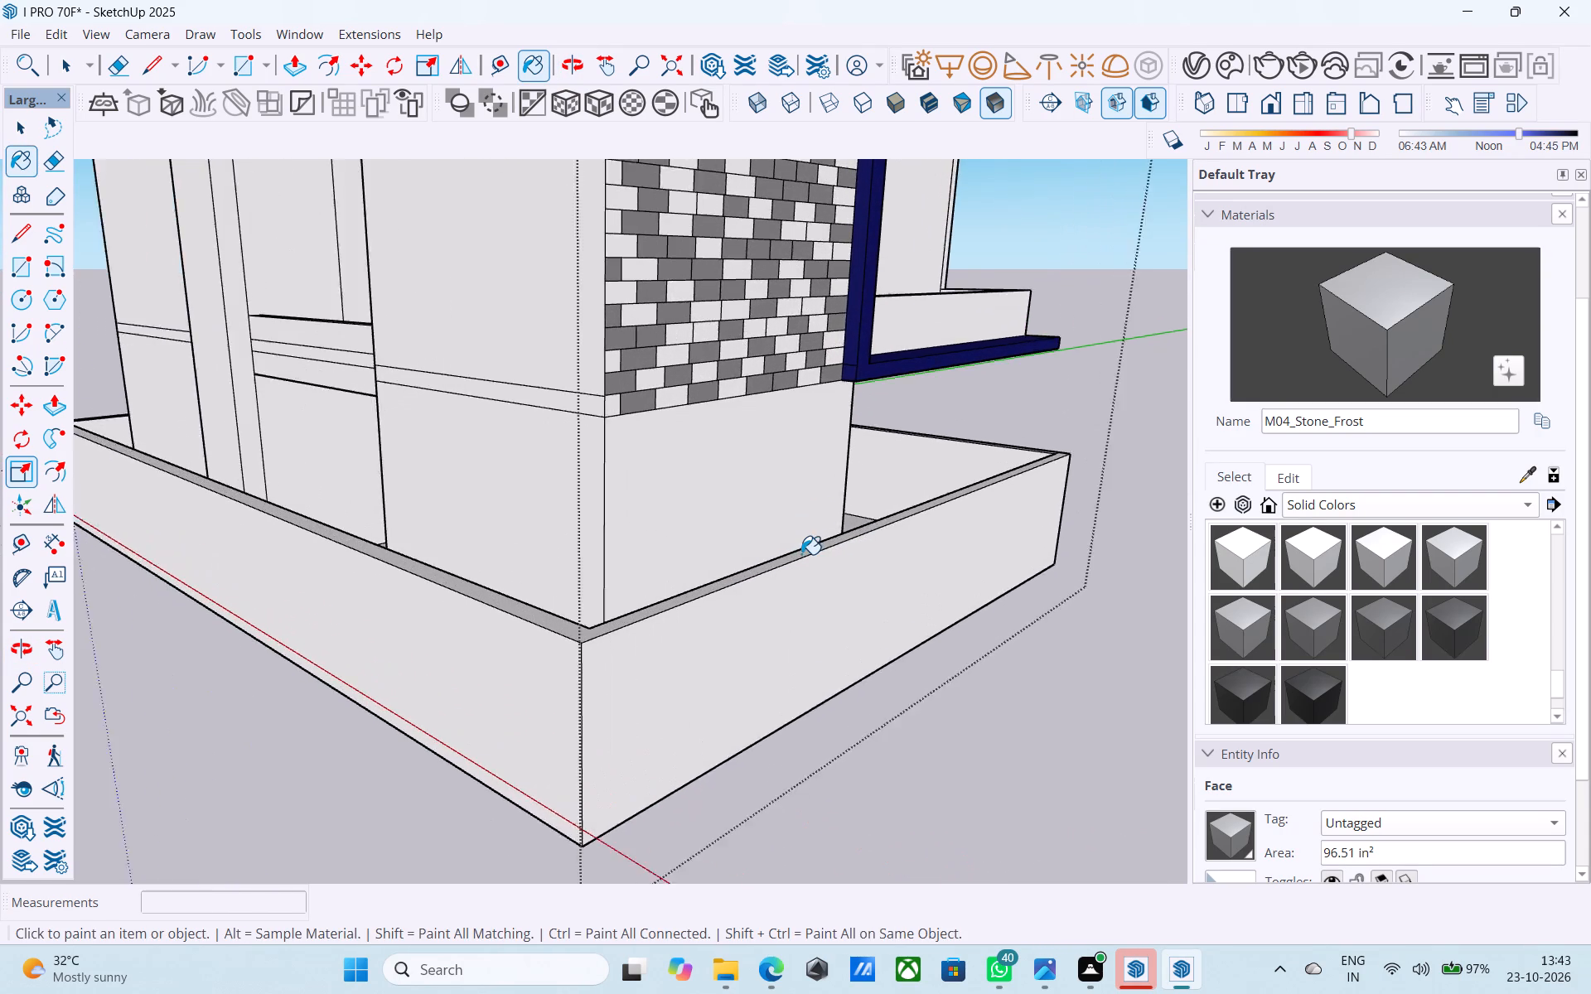
{"action": "scroll", "coordinate": [801, 554], "scroll_direction": "up", "scroll_amount": 4}
{"action": "scroll", "coordinate": [800, 553], "scroll_direction": "down", "scroll_amount": 5}
{"action": "middle_click_drag", "start_coordinate": [800, 553], "coordinate": [778, 561]}
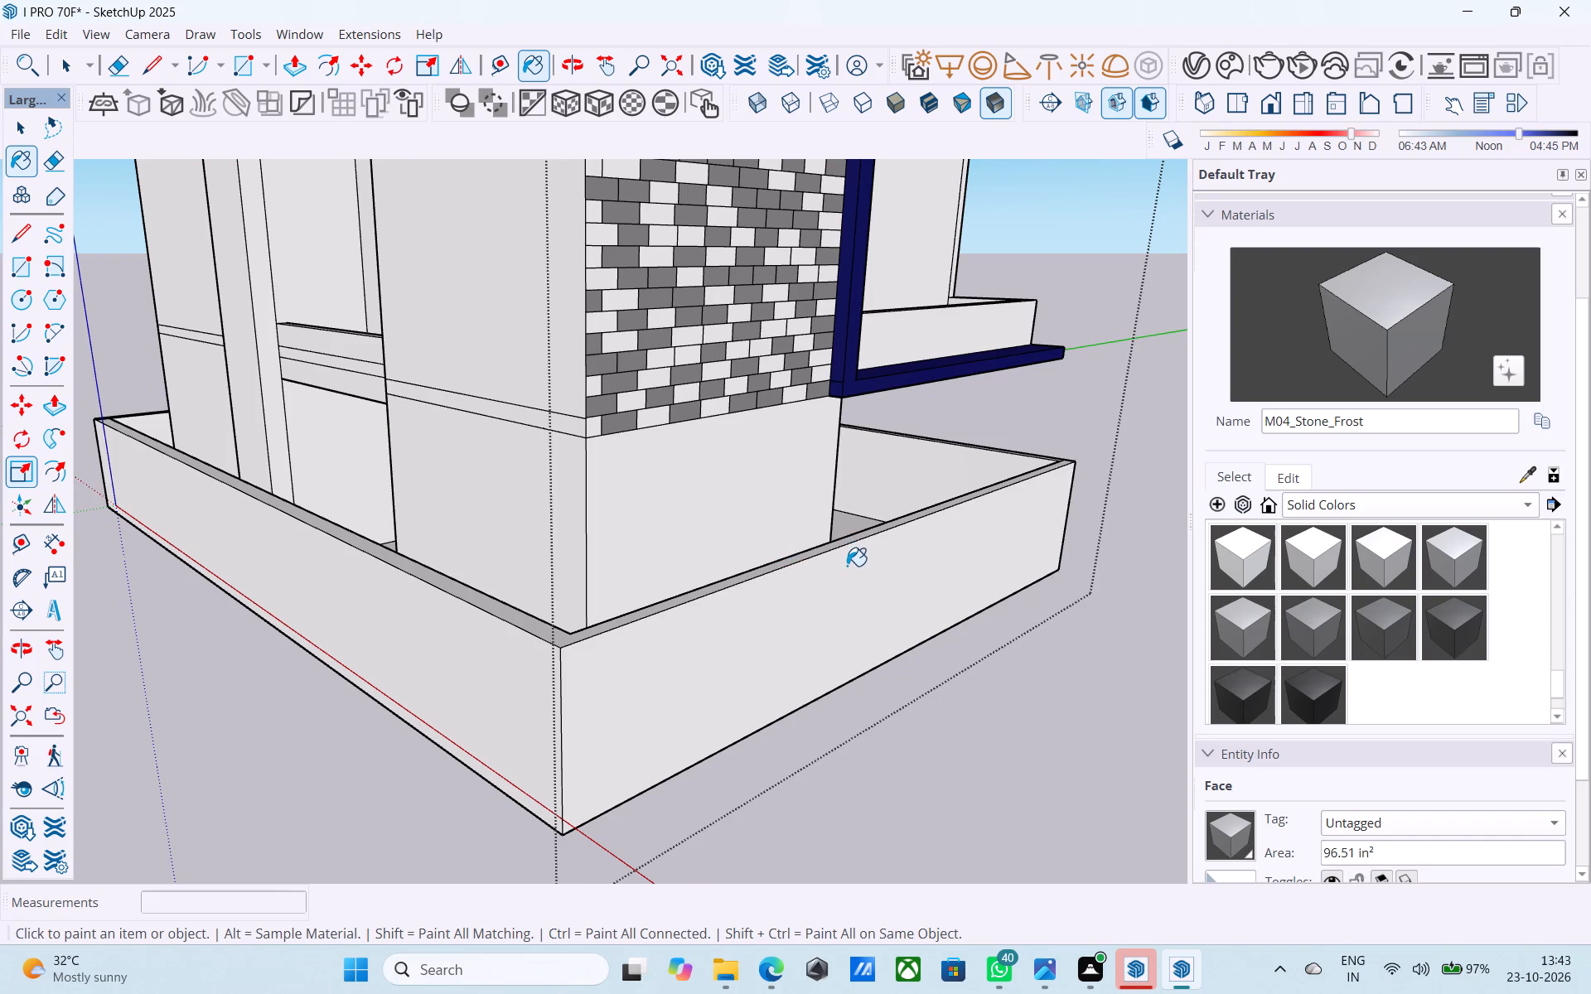
{"action": "scroll", "coordinate": [844, 562], "scroll_direction": "down", "scroll_amount": 2}
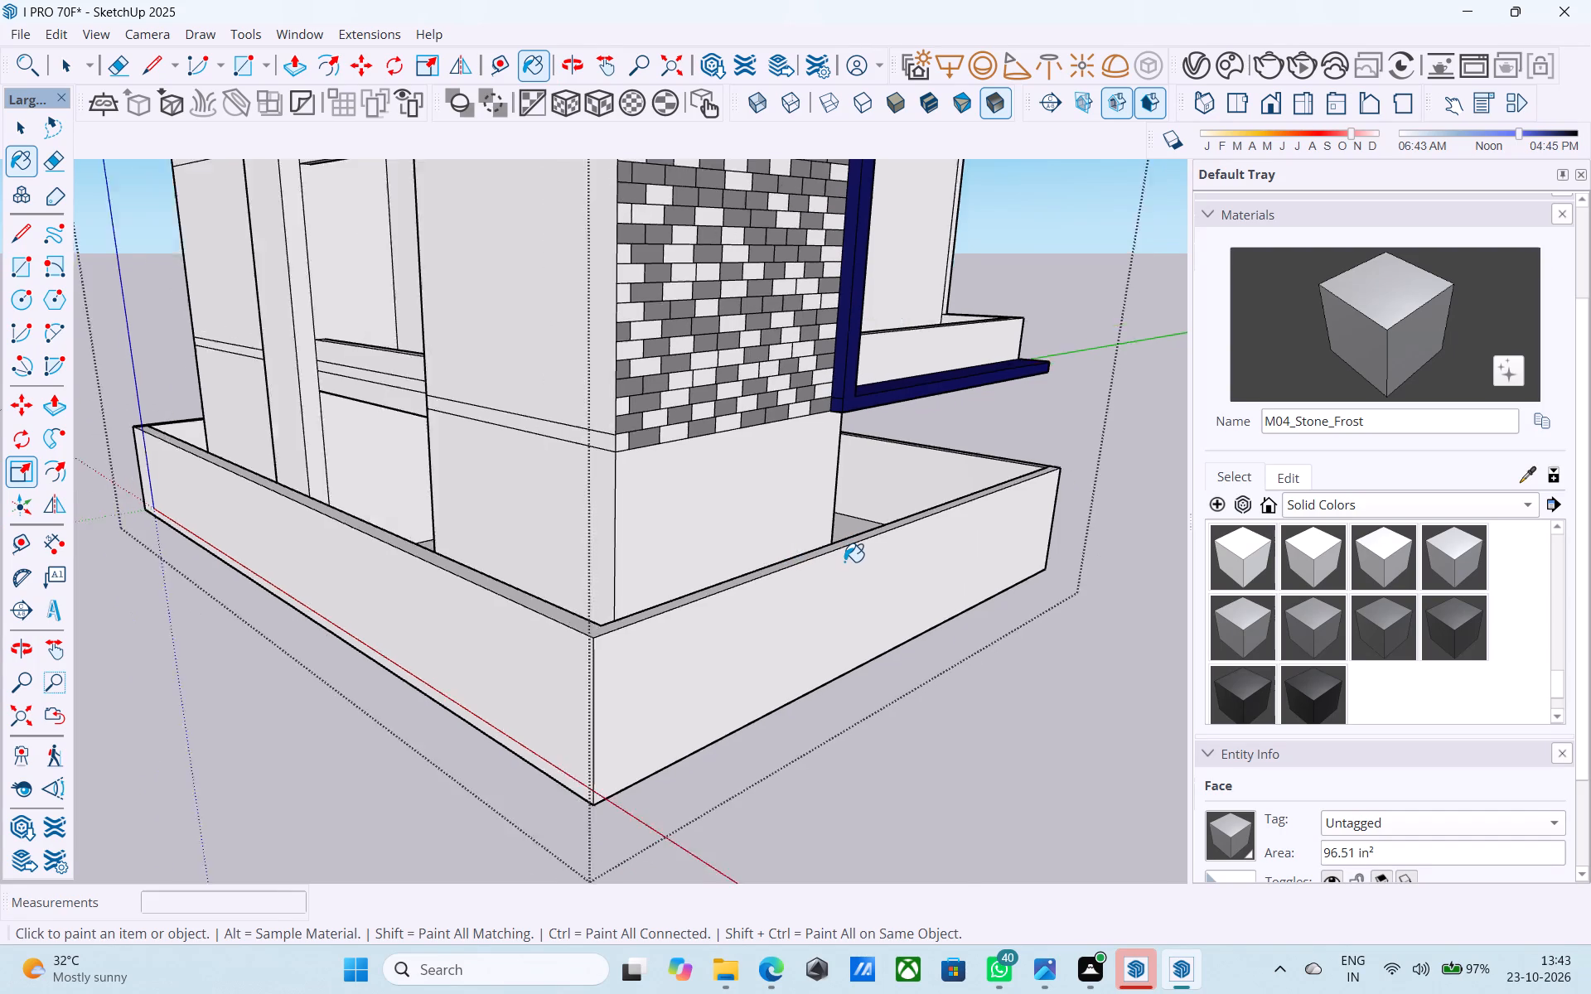
{"action": "scroll", "coordinate": [844, 562], "scroll_direction": "down", "scroll_amount": 4}
{"action": "middle_click_drag", "start_coordinate": [844, 562], "coordinate": [828, 560]}
{"action": "scroll", "coordinate": [779, 551], "scroll_direction": "up", "scroll_amount": 4}
Place a vertical guide on the upper recess's back wall, slightly in from its inner corner beside the projecting column.
{"action": "key", "text": "space"}
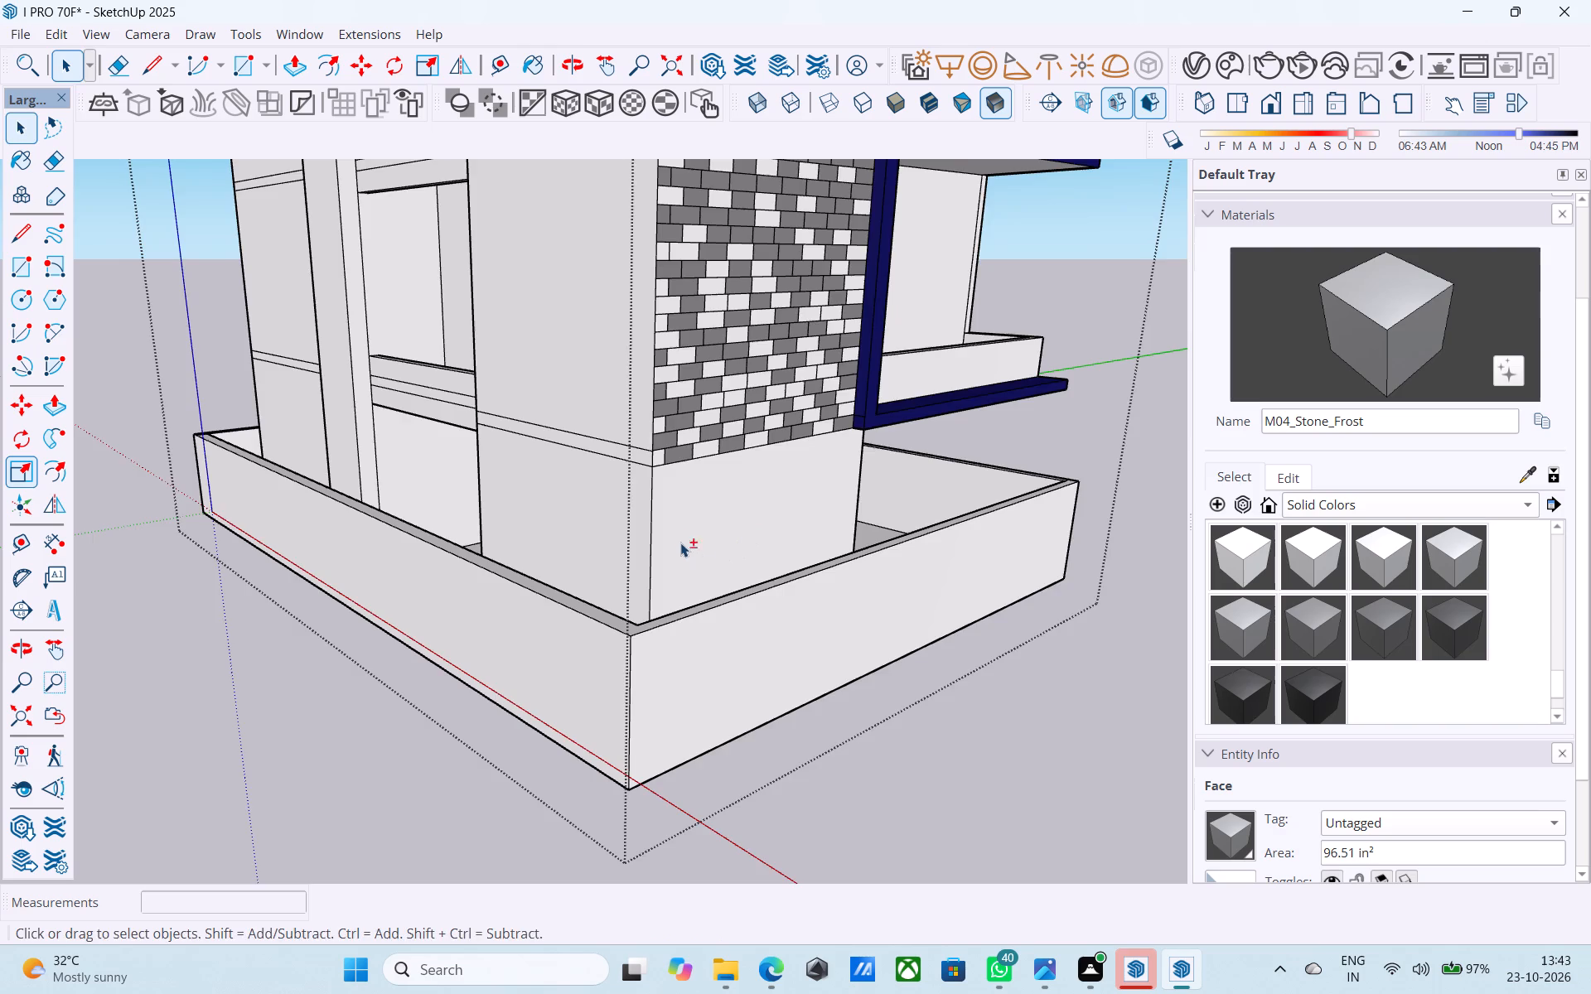
{"action": "middle_click_drag", "start_coordinate": [691, 542], "coordinate": [1116, 691], "text": "shift"}
{"action": "middle_click_drag", "start_coordinate": [1058, 667], "coordinate": [860, 632]}
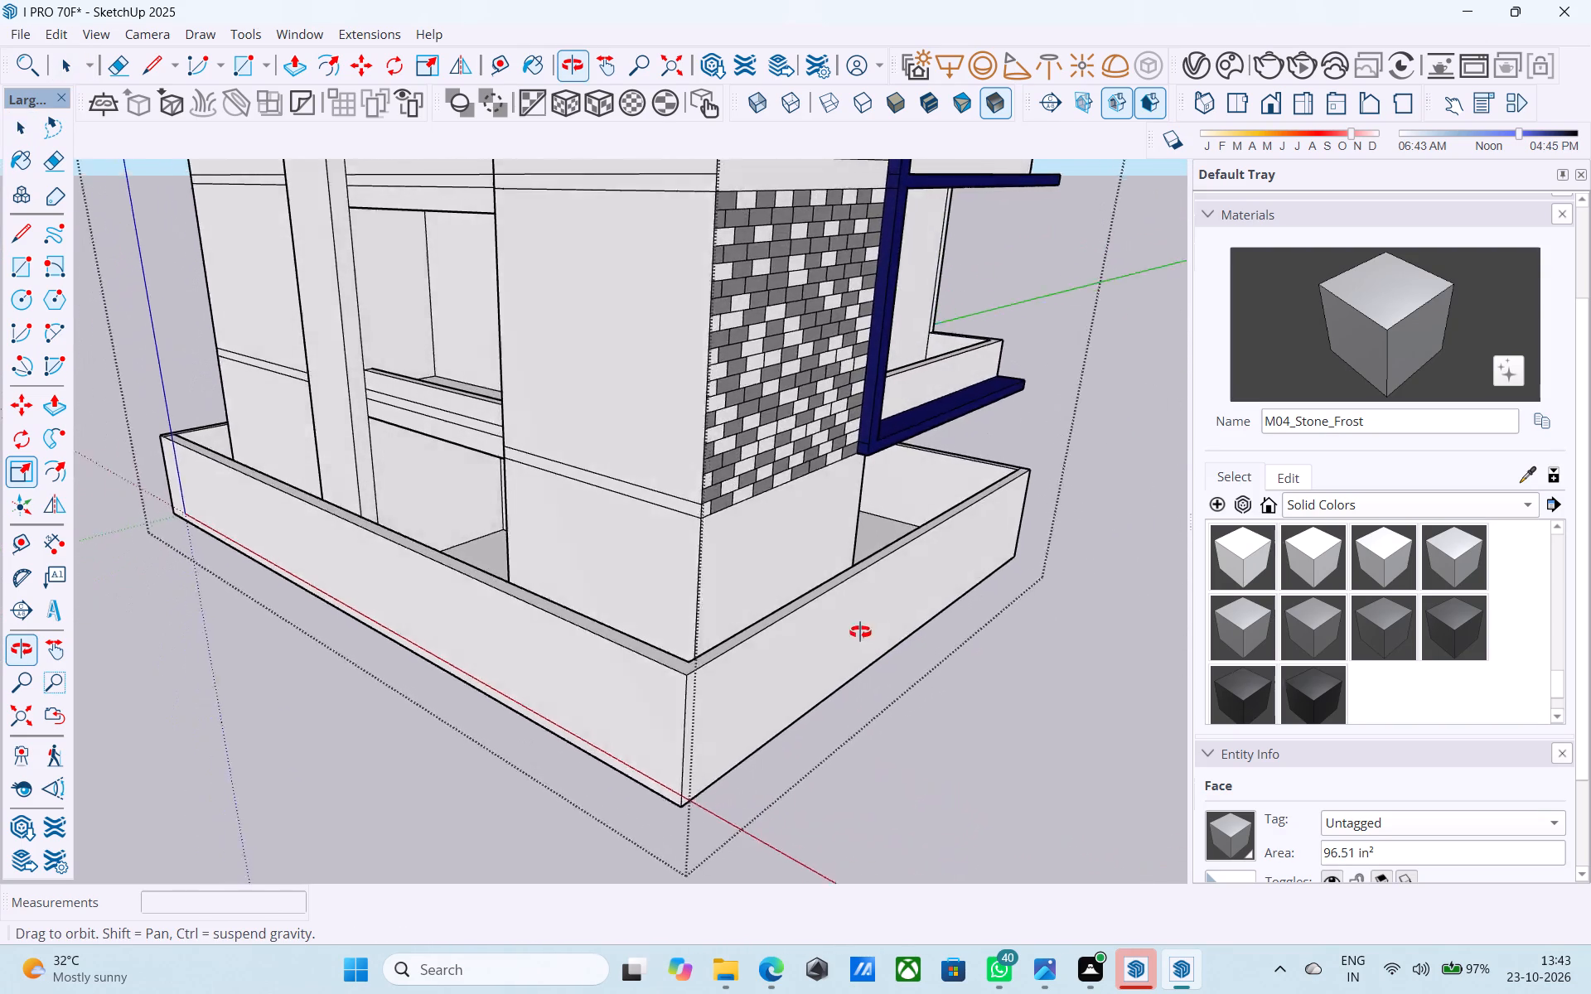
{"action": "middle_click_drag", "start_coordinate": [860, 632], "coordinate": [986, 665]}
{"action": "middle_click_drag", "start_coordinate": [897, 655], "coordinate": [1217, 618]}
{"action": "middle_click_drag", "start_coordinate": [814, 597], "coordinate": [901, 595]}
{"action": "scroll", "coordinate": [754, 514], "scroll_direction": "down", "scroll_amount": 2}
{"action": "middle_click_drag", "start_coordinate": [750, 519], "coordinate": [795, 693]}
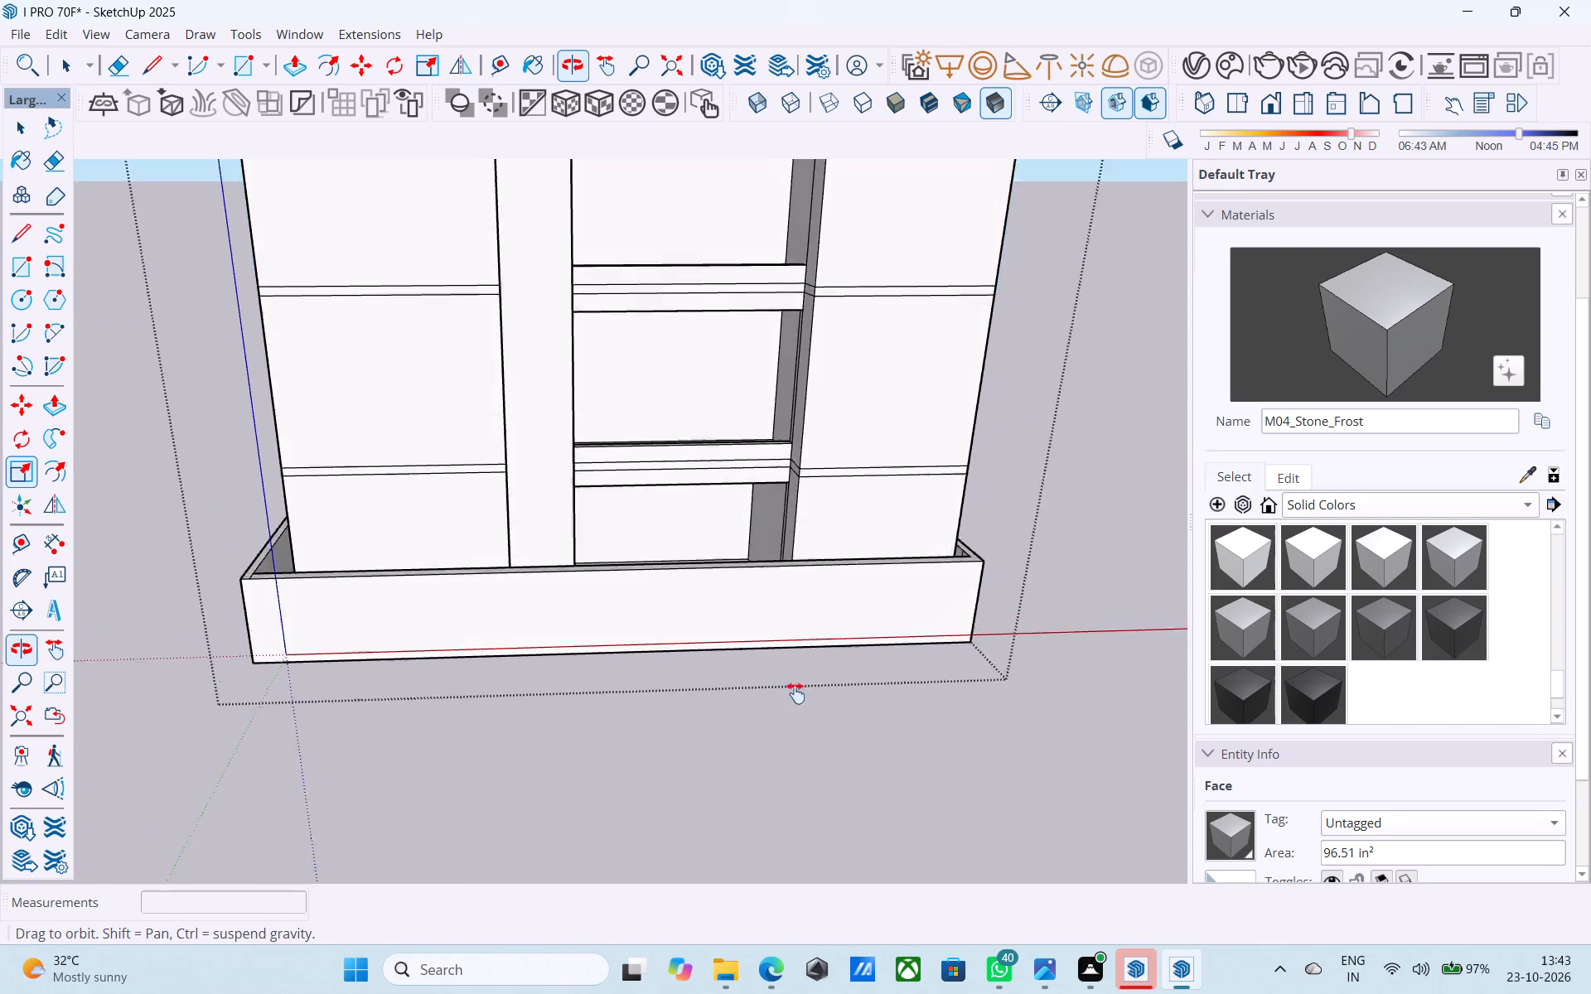
{"action": "middle_click_drag", "start_coordinate": [795, 693], "coordinate": [580, 789]}
{"action": "middle_click_drag", "start_coordinate": [539, 503], "coordinate": [553, 584]}
{"action": "middle_click_drag", "start_coordinate": [555, 584], "coordinate": [555, 675], "text": "shift"}
{"action": "middle_click_drag", "start_coordinate": [555, 675], "coordinate": [562, 652]}
{"action": "key", "text": "t"}
{"action": "left_click", "coordinate": [520, 619]}
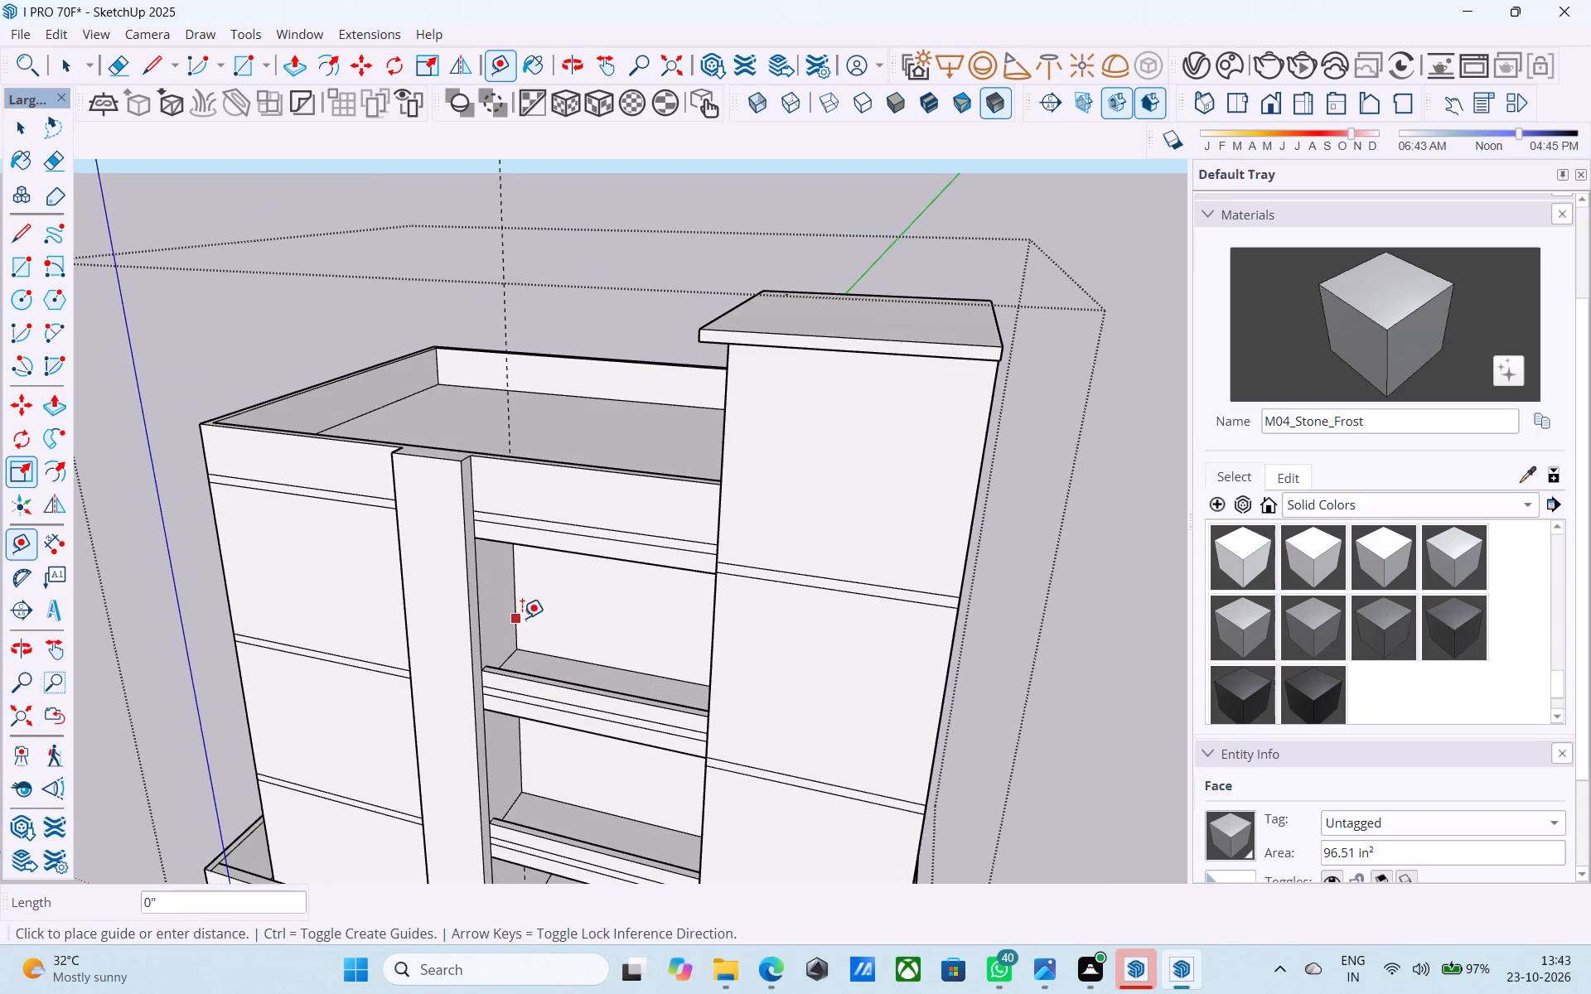
{"action": "left_click", "coordinate": [531, 620]}
{"action": "key", "text": "space"}
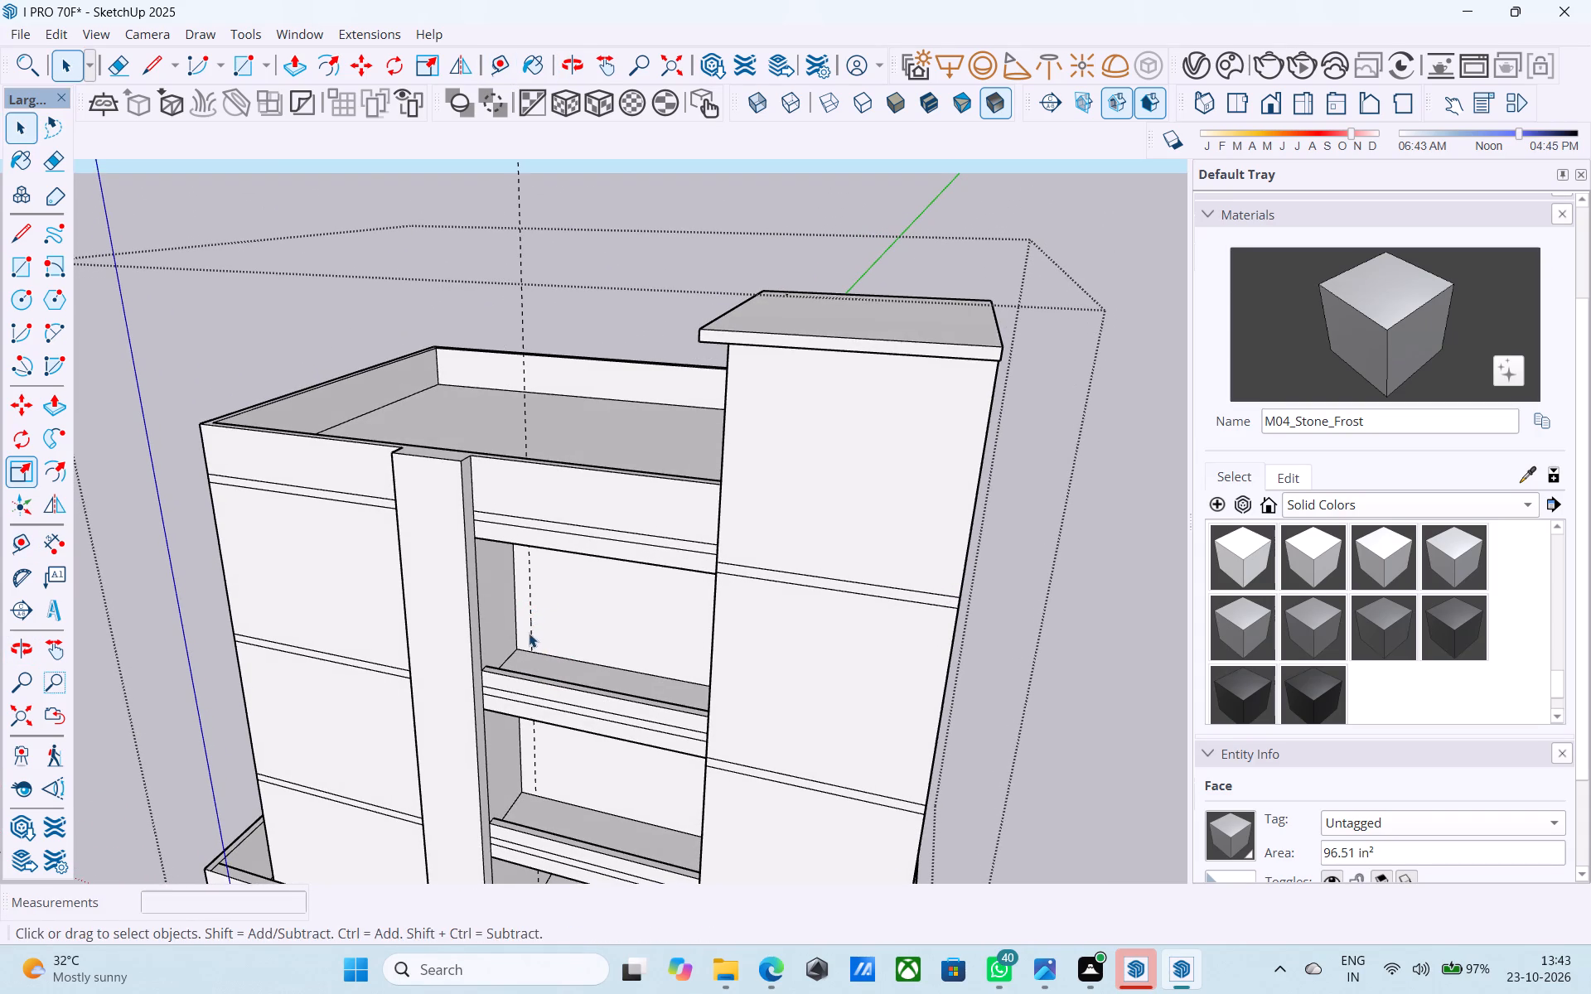
Start a rectangle on the upper recess's back wall, working from the vertical guide.
{"action": "key", "text": "r"}
{"action": "middle_click_drag", "start_coordinate": [531, 656], "coordinate": [544, 641]}
{"action": "scroll", "coordinate": [544, 641], "scroll_direction": "up", "scroll_amount": 3}
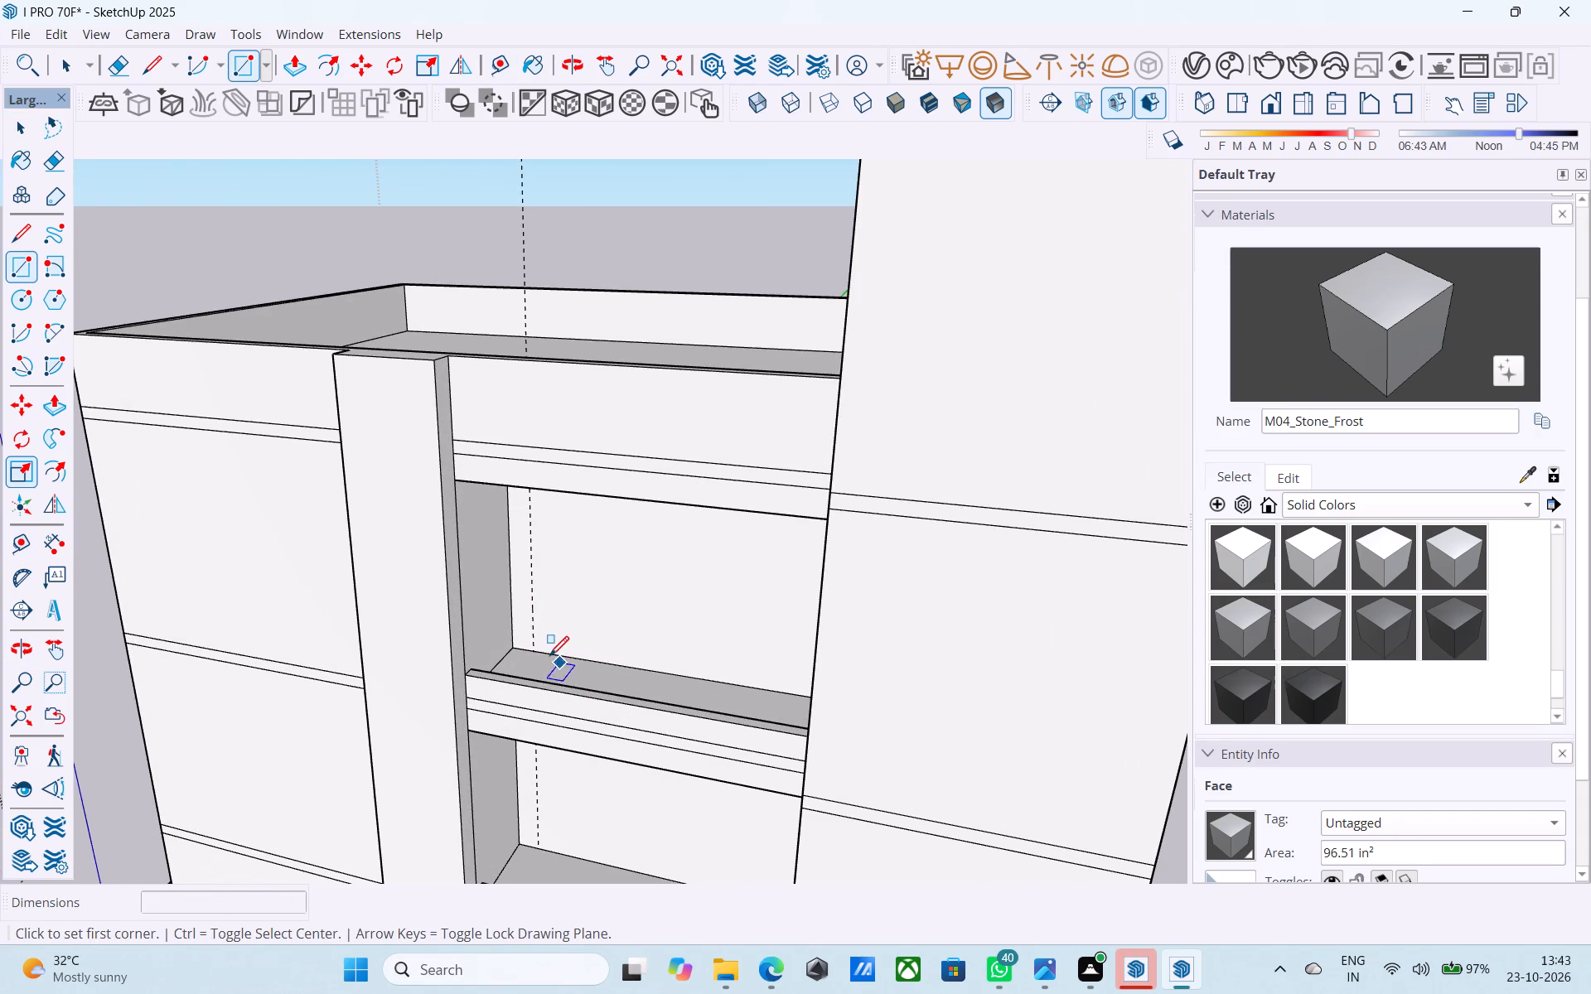
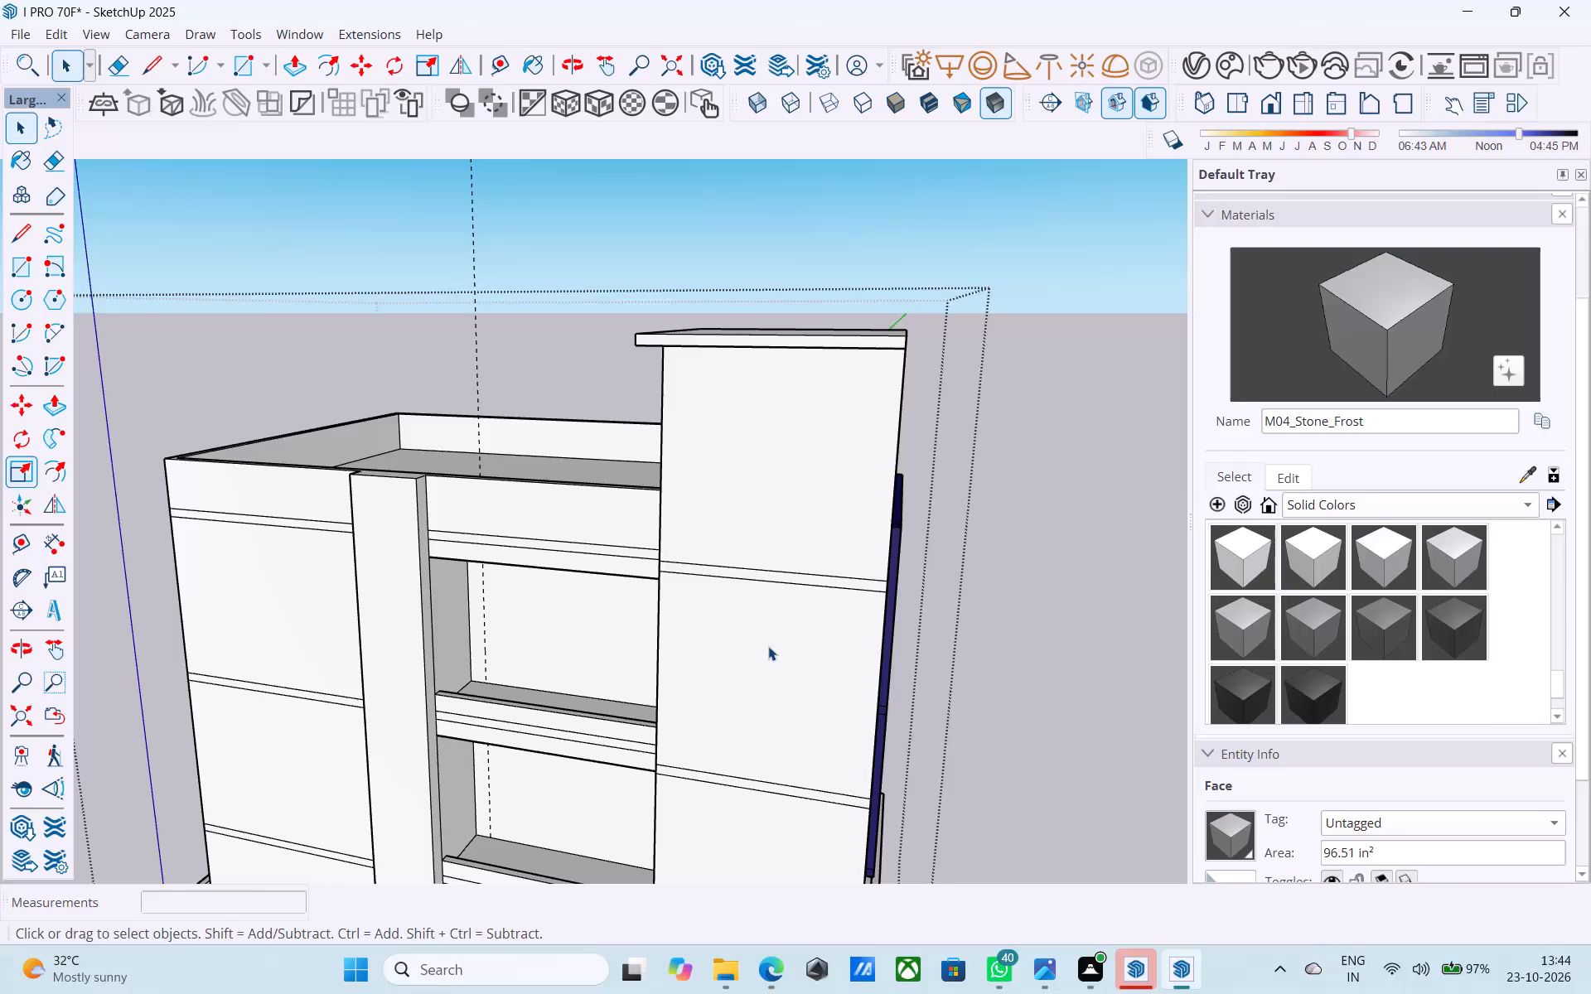
Draw a 4' wide by 7' high rectangle on the upper recess's back wall, starting where the vertical guide meets the floor.
{"action": "scroll", "coordinate": [768, 646], "scroll_direction": "down", "scroll_amount": 4}
{"action": "middle_click_drag", "start_coordinate": [768, 646], "coordinate": [755, 589]}
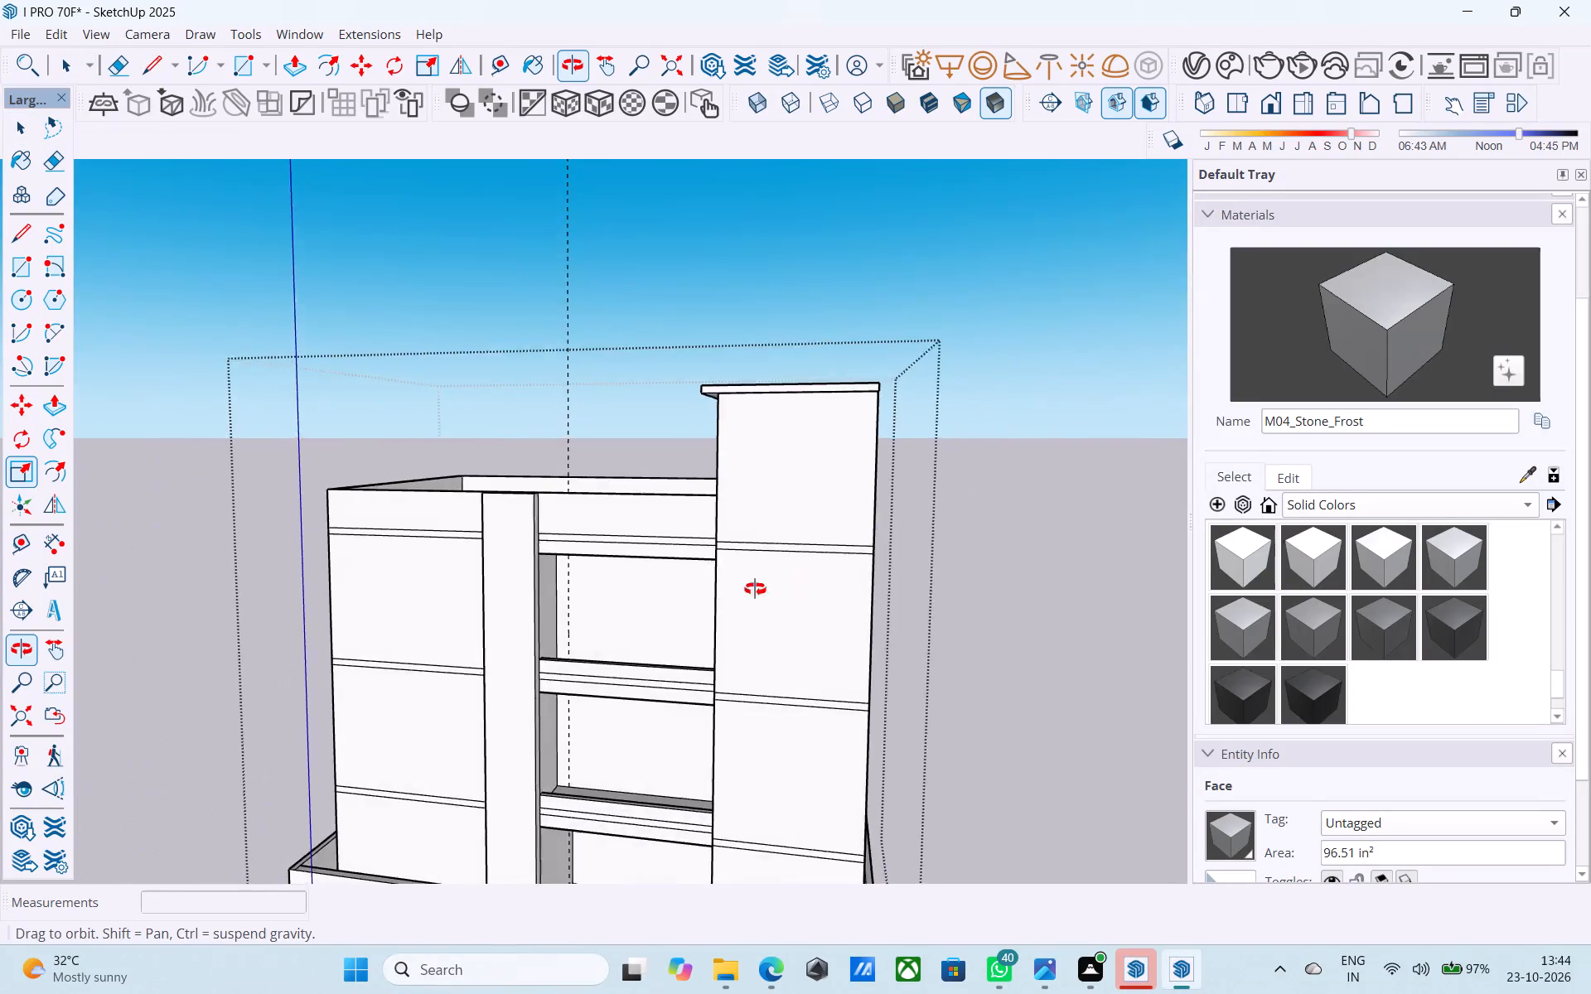
{"action": "middle_click_drag", "start_coordinate": [755, 589], "coordinate": [640, 615]}
{"action": "scroll", "coordinate": [641, 615], "scroll_direction": "up", "scroll_amount": 4}
{"action": "middle_click_drag", "start_coordinate": [621, 646], "coordinate": [733, 649]}
{"action": "key", "text": "r"}
{"action": "middle_click_drag", "start_coordinate": [536, 693], "coordinate": [694, 693], "text": "shift"}
{"action": "scroll", "coordinate": [616, 689], "scroll_direction": "up", "scroll_amount": 7}
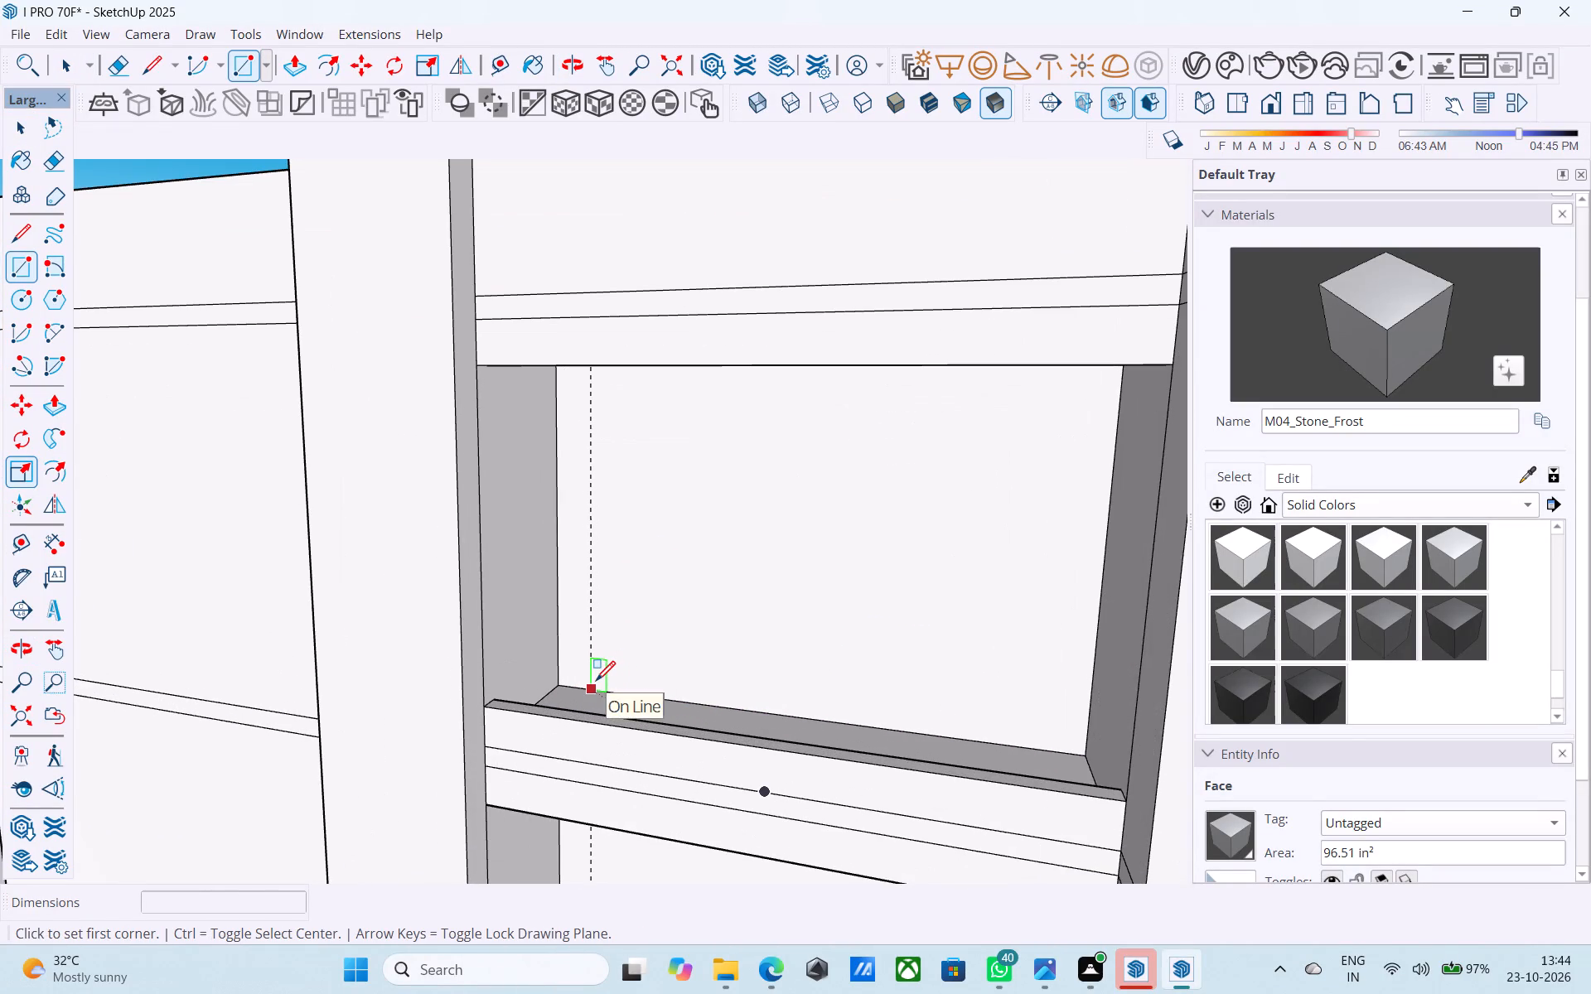
{"action": "scroll", "coordinate": [594, 683], "scroll_direction": "up", "scroll_amount": 6}
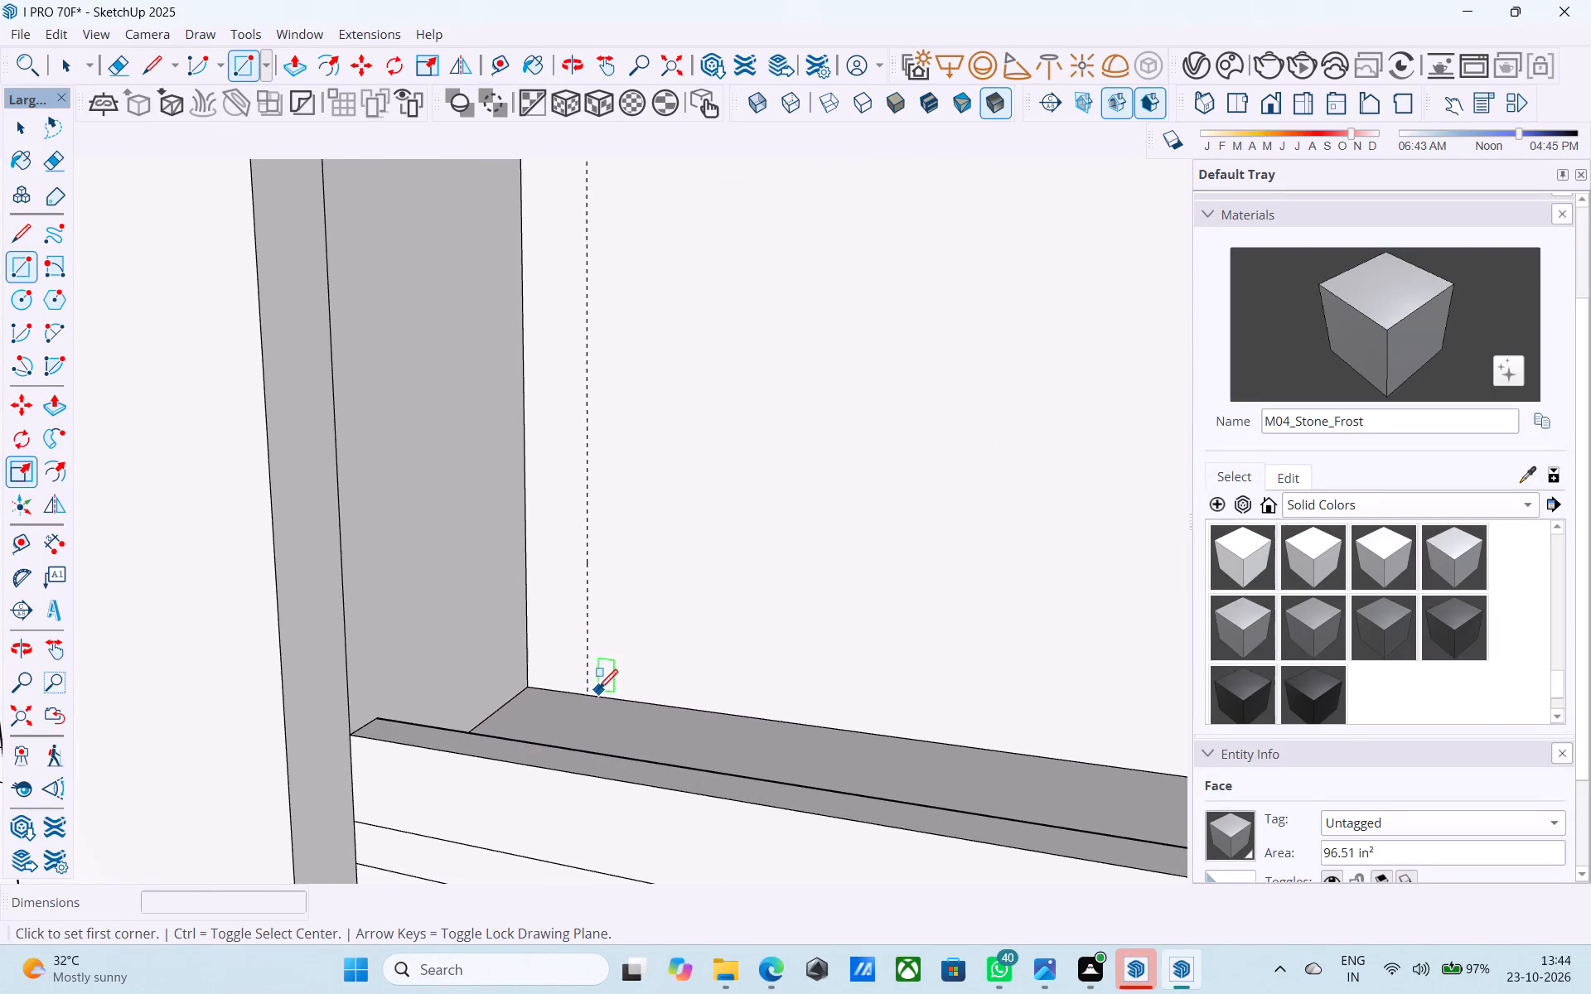
{"action": "left_click", "coordinate": [588, 689]}
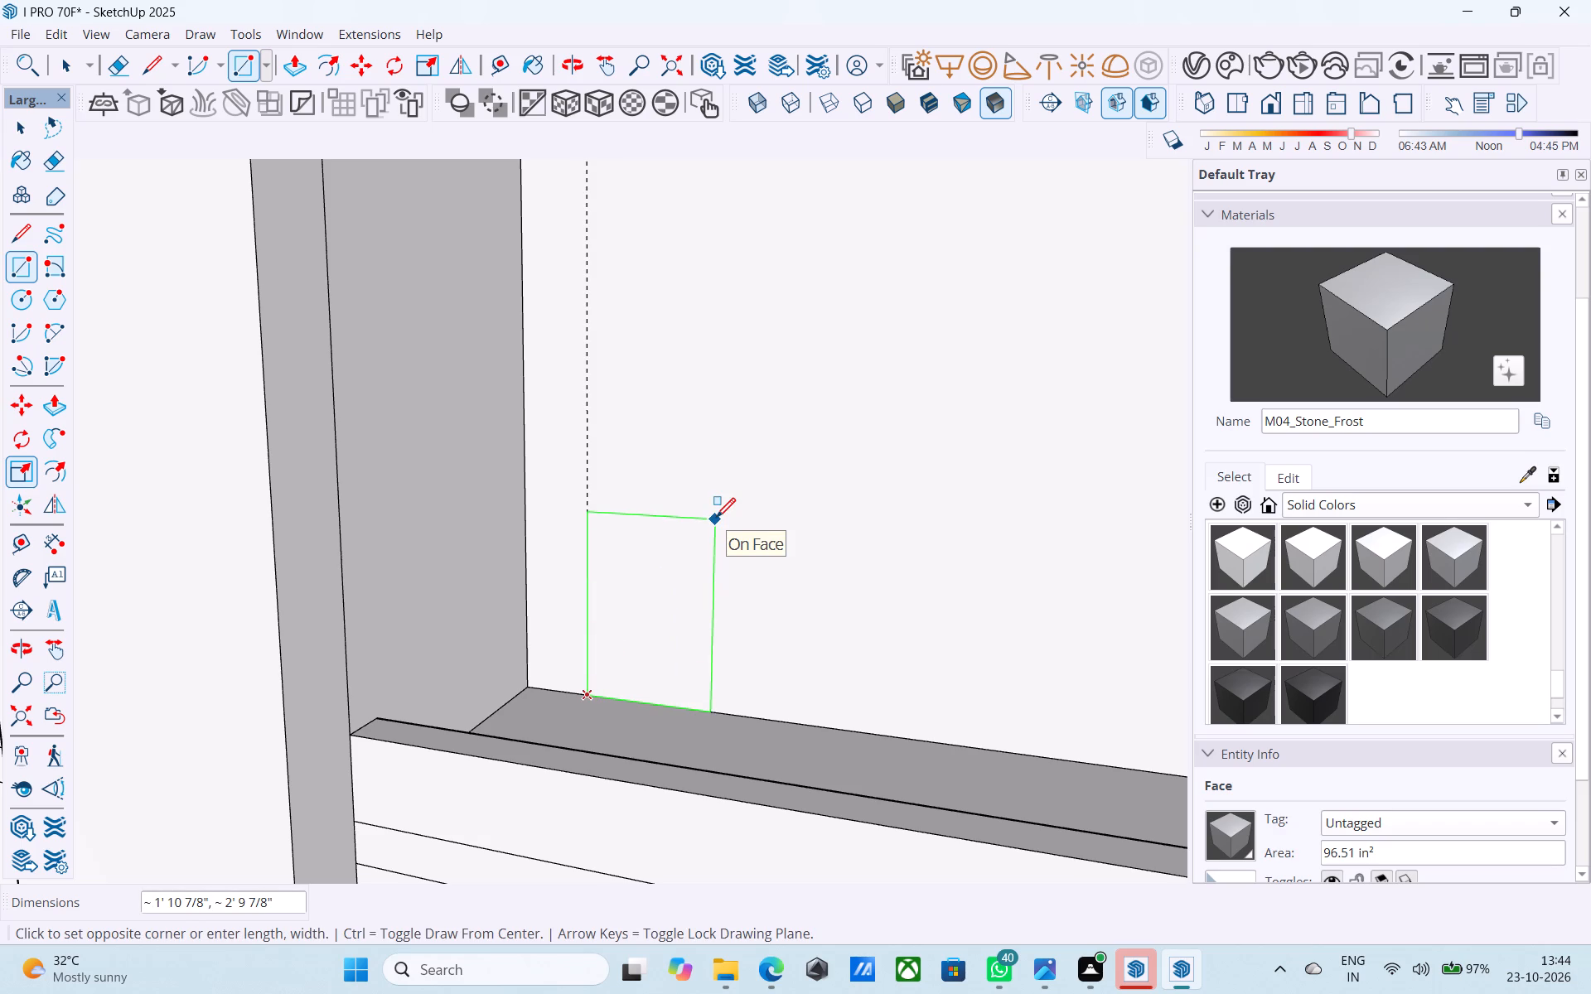
{"action": "type", "text": "7',4'"}
{"action": "key", "text": "Return"}
{"action": "type", "text": "4',7'"}
{"action": "key", "text": "Return"}
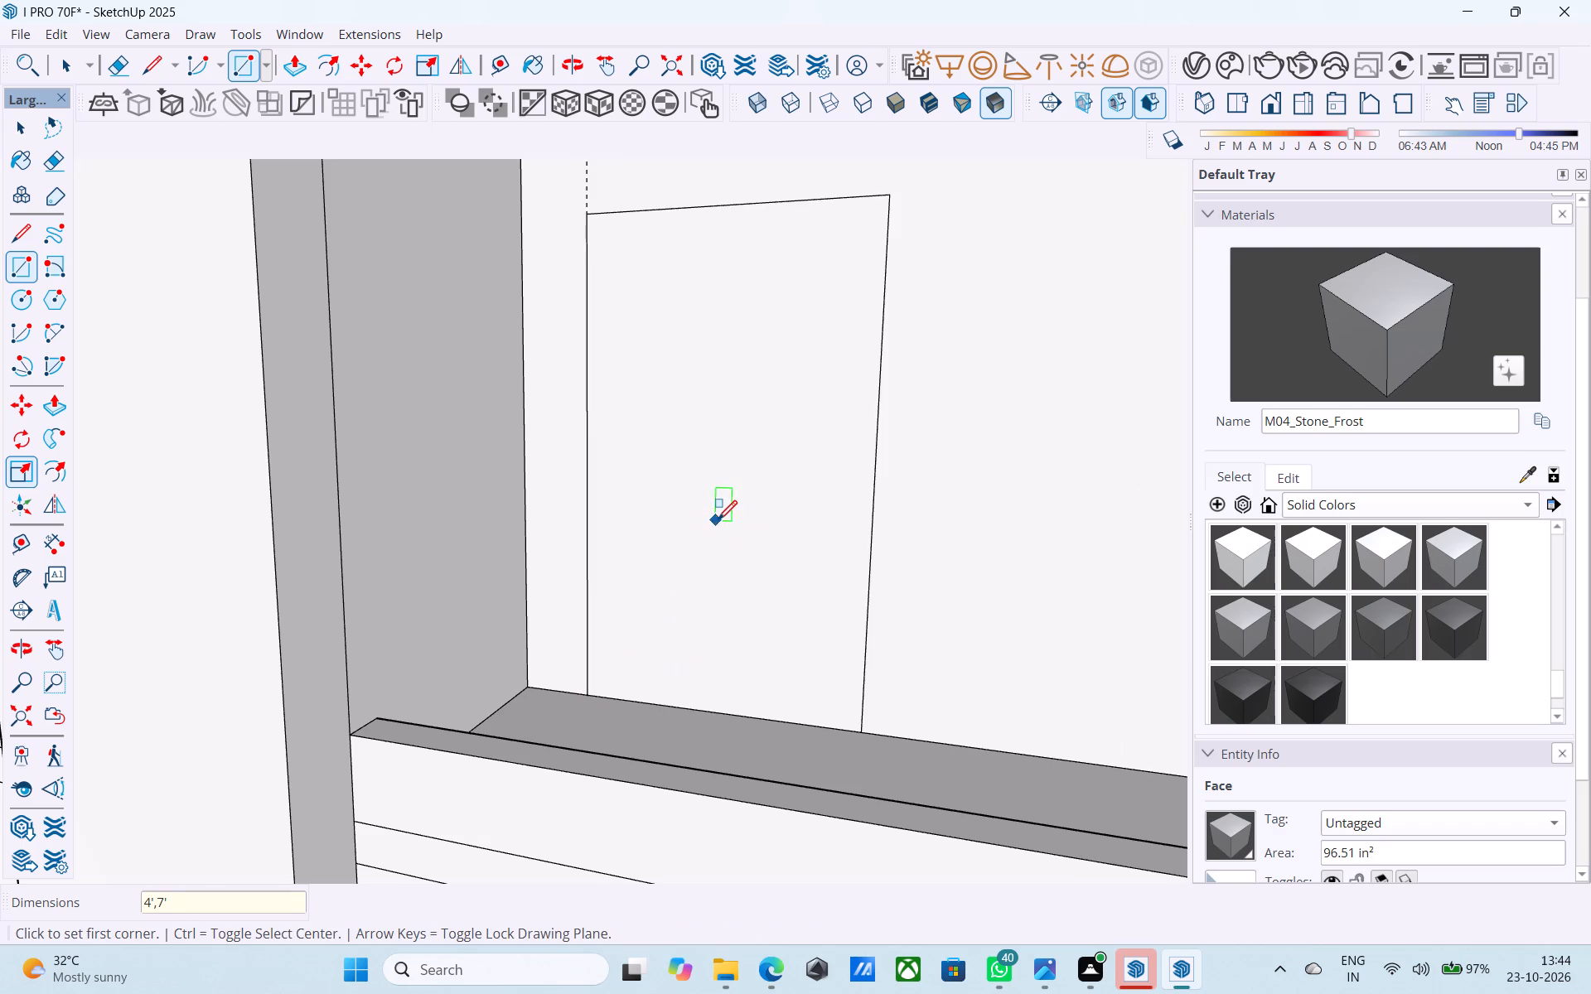
Offset the rectangle's outline 3" inward to form a door frame border.
{"action": "key", "text": "space"}
{"action": "left_click", "coordinate": [719, 544]}
{"action": "key", "text": "f"}
{"action": "left_click", "coordinate": [718, 548]}
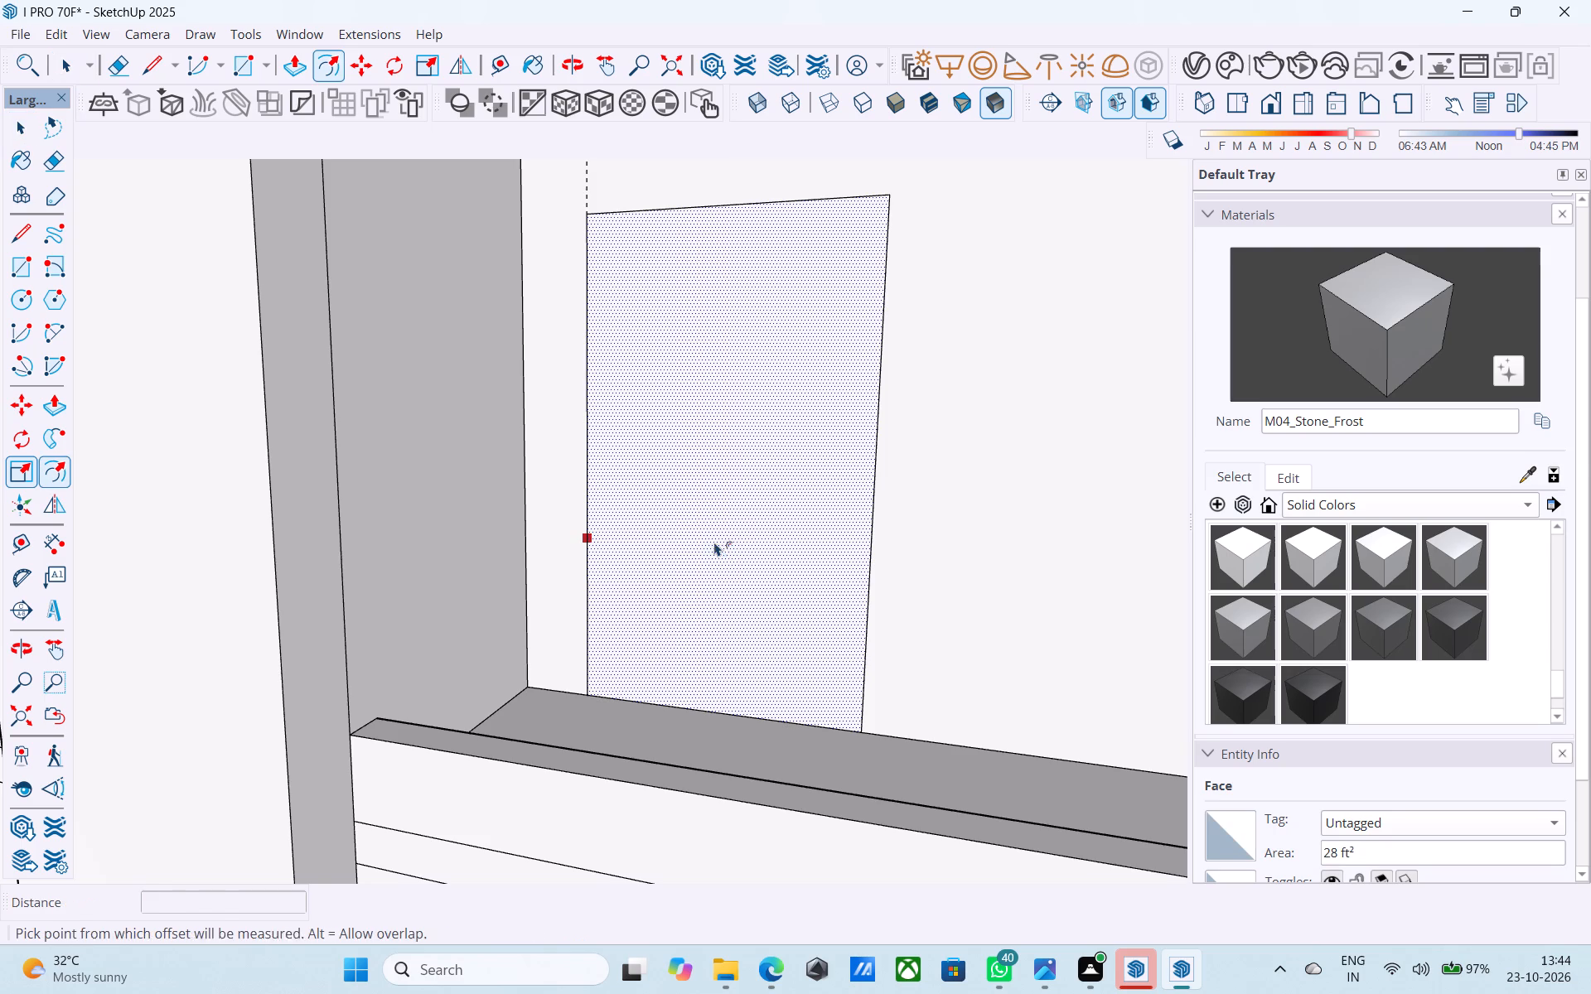
{"action": "type", "text": "3\""}
{"action": "key", "text": "Return"}
{"action": "key", "text": "space"}
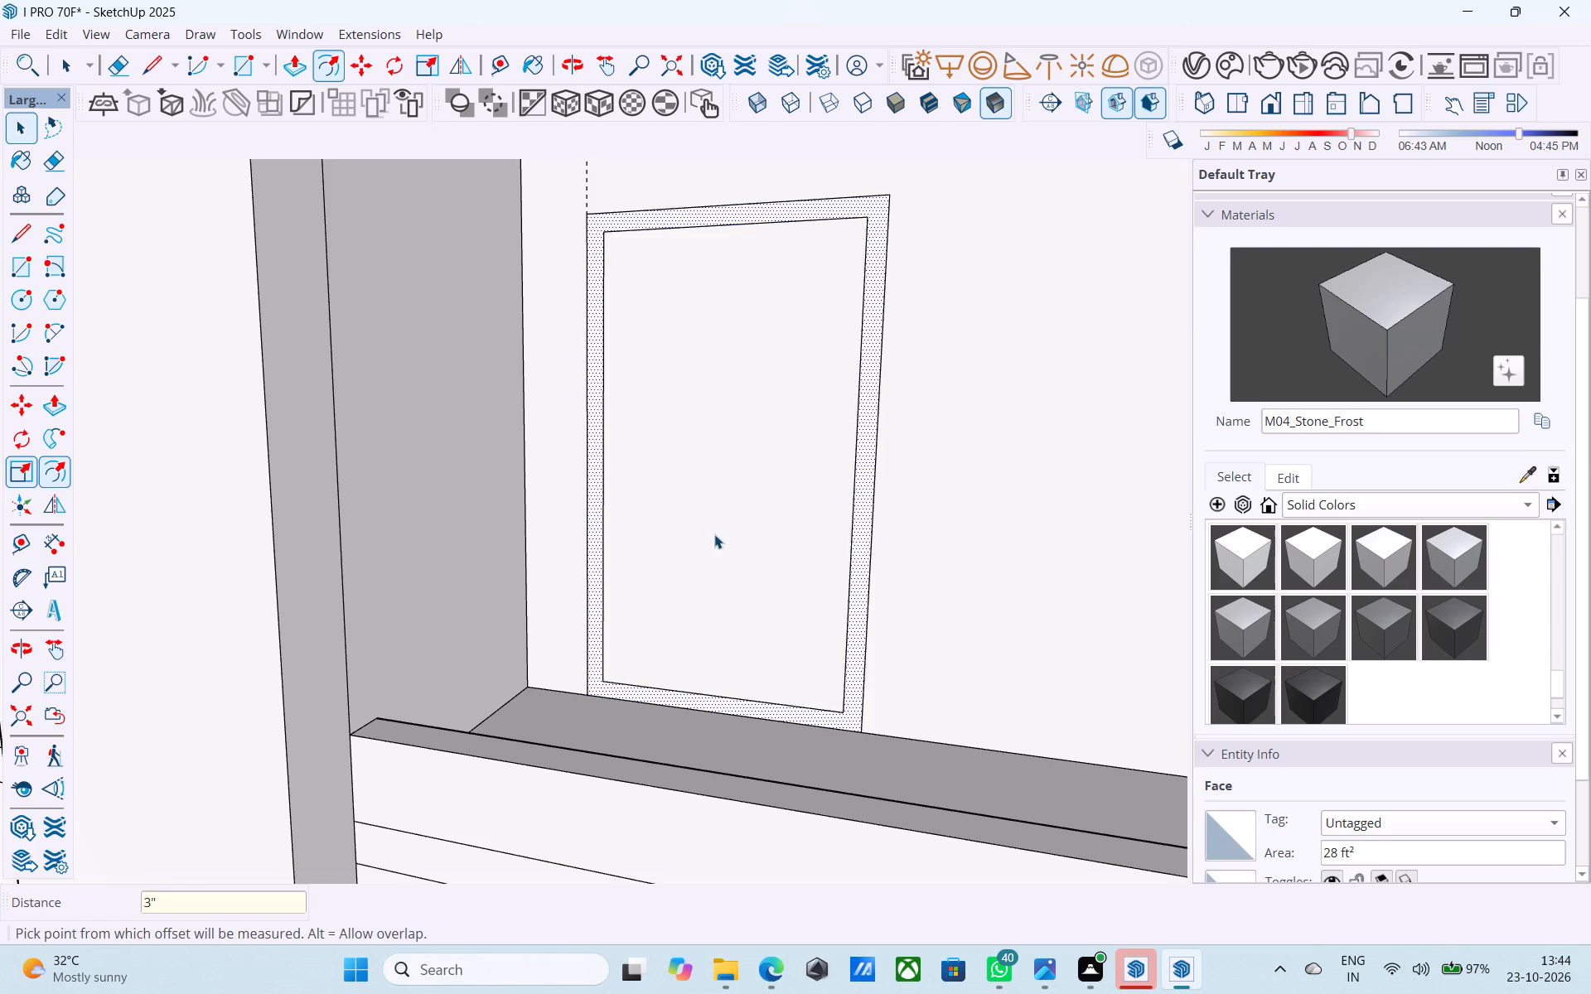
Copy the door frame border from the upper recess to the foot of the guide on the middle recess's back wall.
{"action": "scroll", "coordinate": [714, 534], "scroll_direction": "down", "scroll_amount": 14}
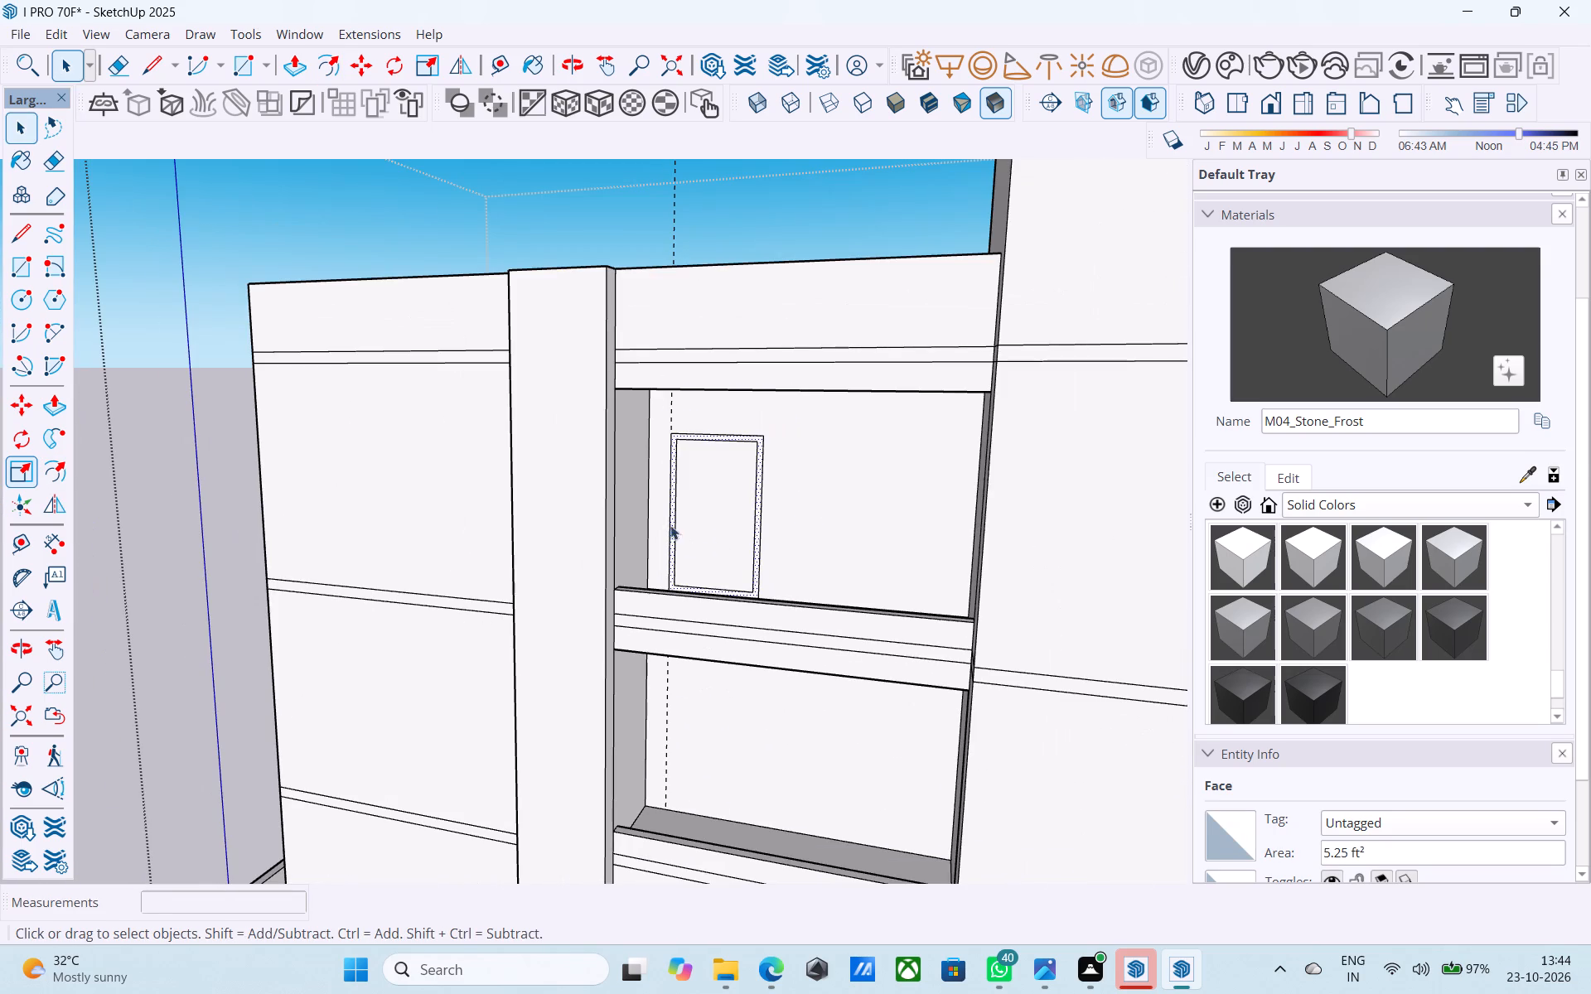
{"action": "scroll", "coordinate": [668, 524], "scroll_direction": "up", "scroll_amount": 7}
{"action": "key", "text": "m"}
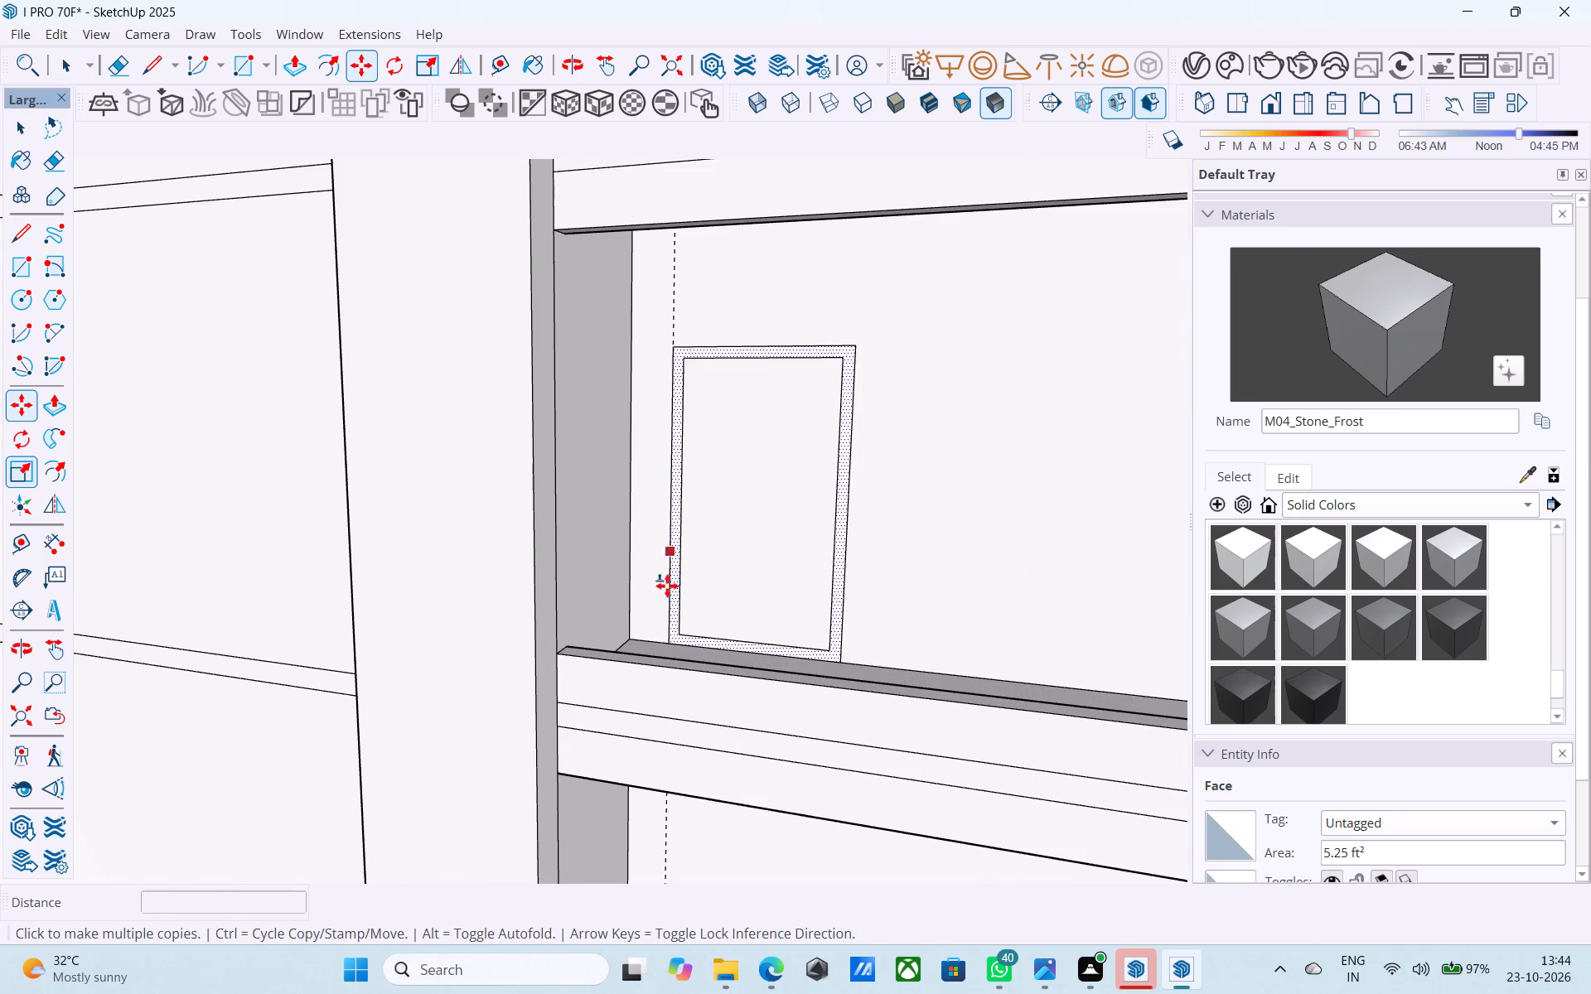
{"action": "scroll", "coordinate": [672, 627], "scroll_direction": "up", "scroll_amount": 7}
{"action": "left_click", "coordinate": [673, 649]}
{"action": "scroll", "coordinate": [755, 402], "scroll_direction": "down", "scroll_amount": 14}
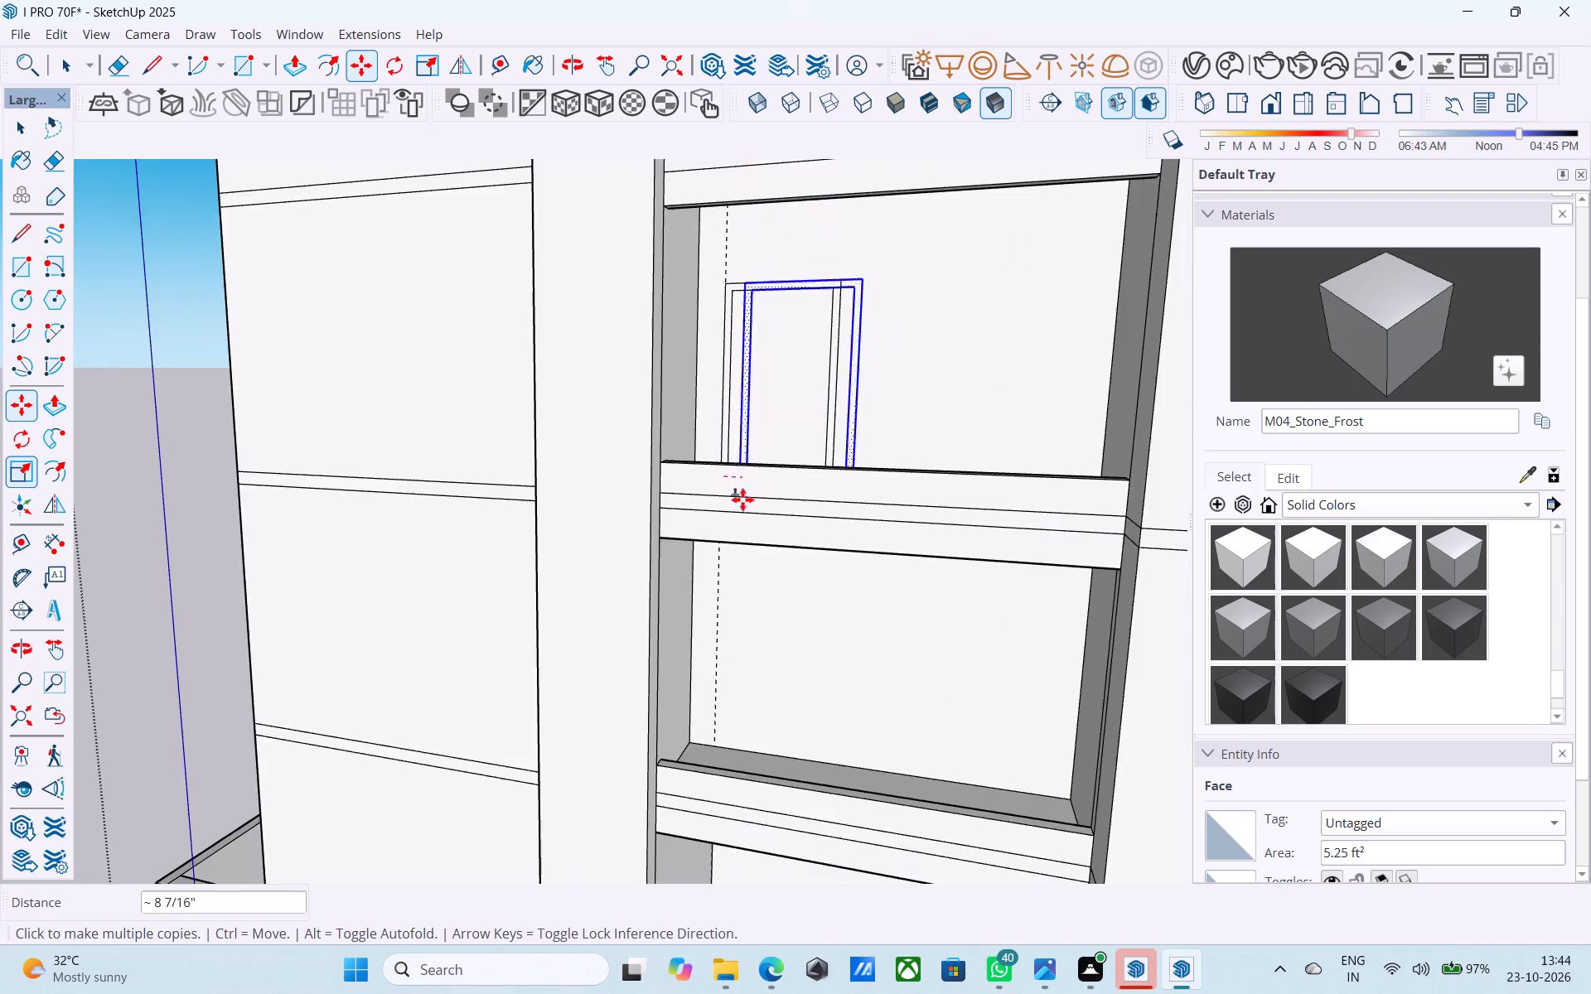
{"action": "scroll", "coordinate": [742, 499], "scroll_direction": "down", "scroll_amount": 4}
{"action": "scroll", "coordinate": [777, 693], "scroll_direction": "up", "scroll_amount": 16}
{"action": "left_click", "coordinate": [627, 674]}
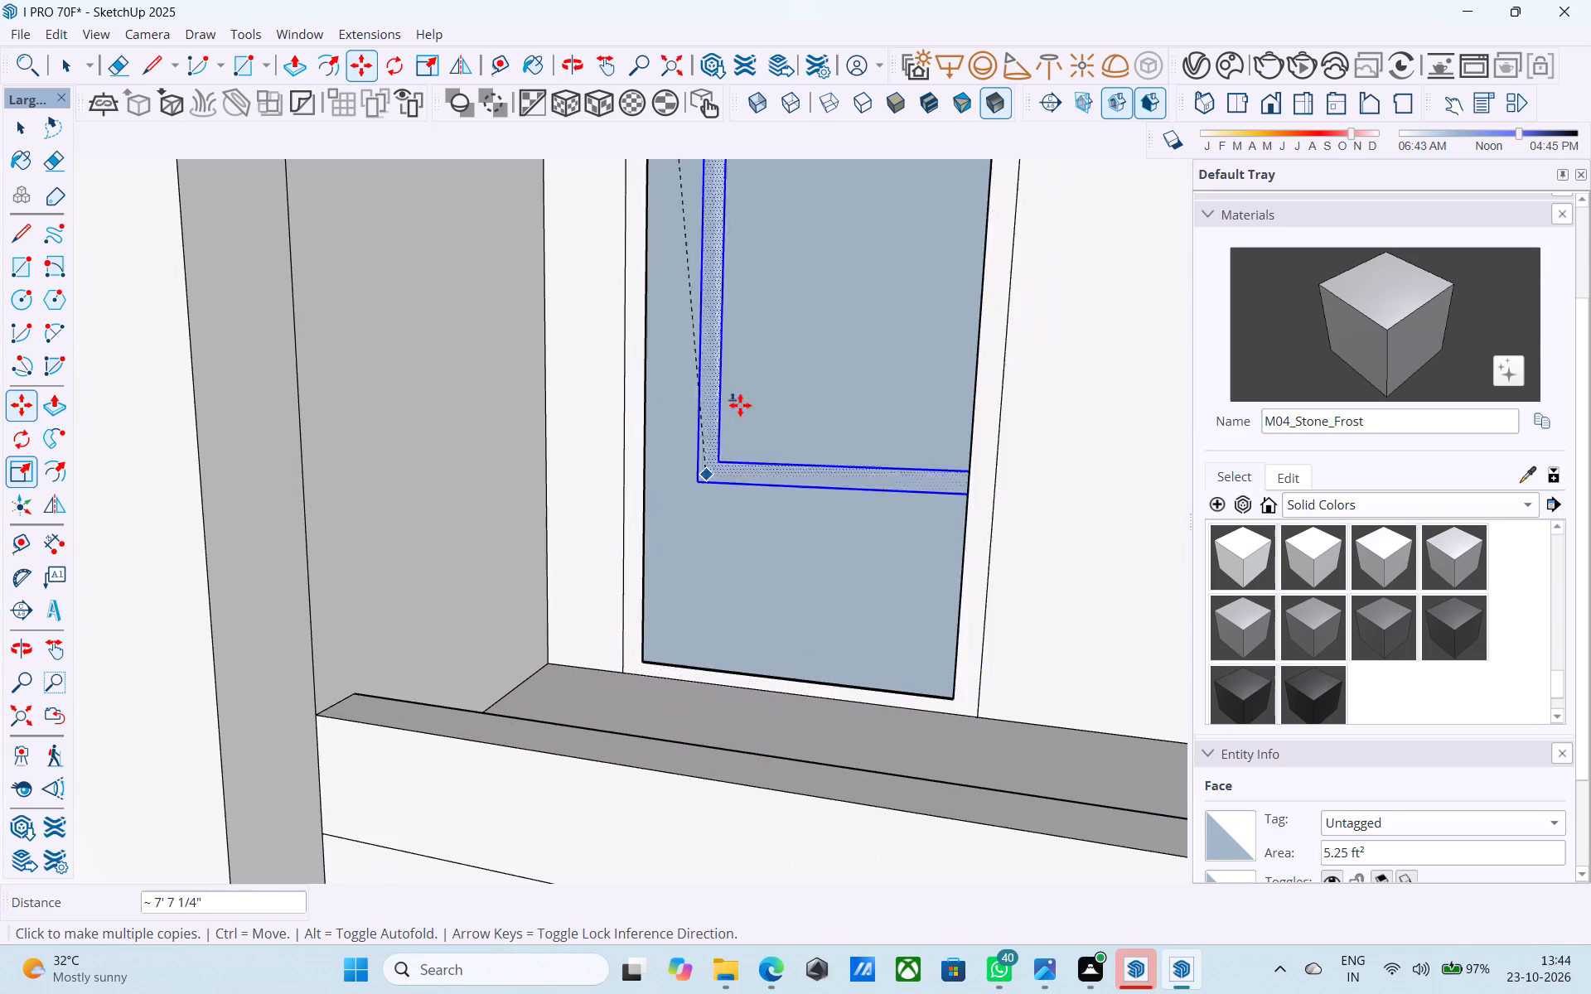
Place another copy of the door frame border on the lowest recess's back wall, at floor level near its inner corner.
{"action": "scroll", "coordinate": [742, 404], "scroll_direction": "down", "scroll_amount": 13}
{"action": "scroll", "coordinate": [738, 626], "scroll_direction": "down", "scroll_amount": 2}
{"action": "middle_click_drag", "start_coordinate": [736, 630], "coordinate": [694, 754]}
{"action": "scroll", "coordinate": [694, 754], "scroll_direction": "up", "scroll_amount": 5}
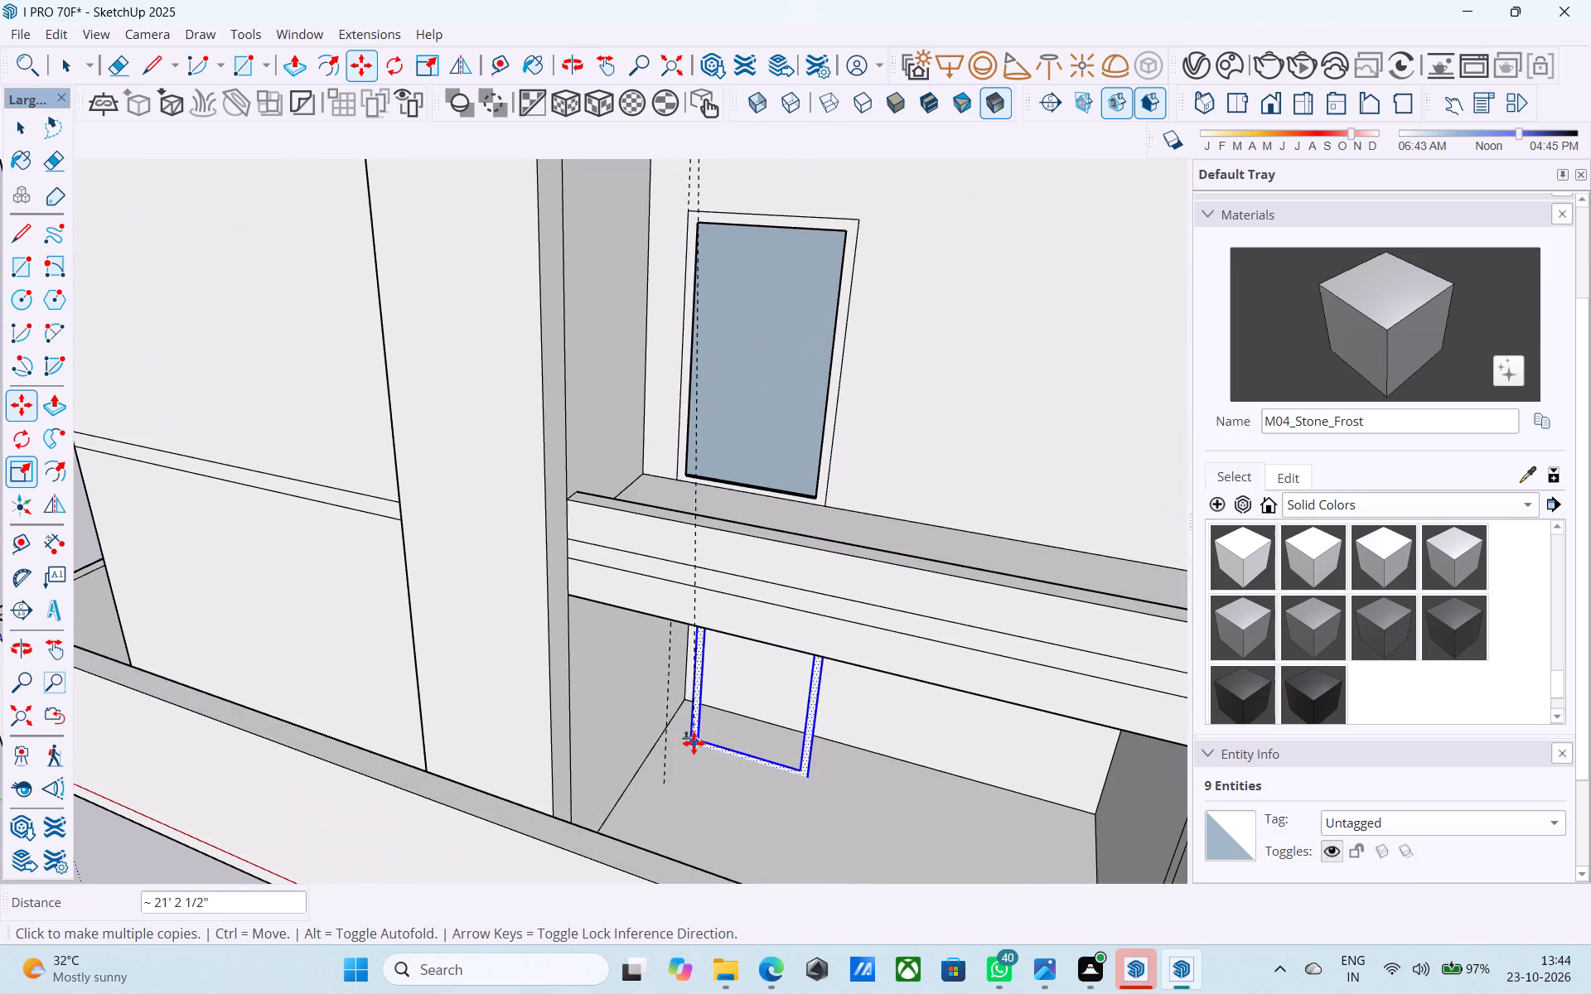
{"action": "middle_click_drag", "start_coordinate": [701, 740], "coordinate": [727, 796]}
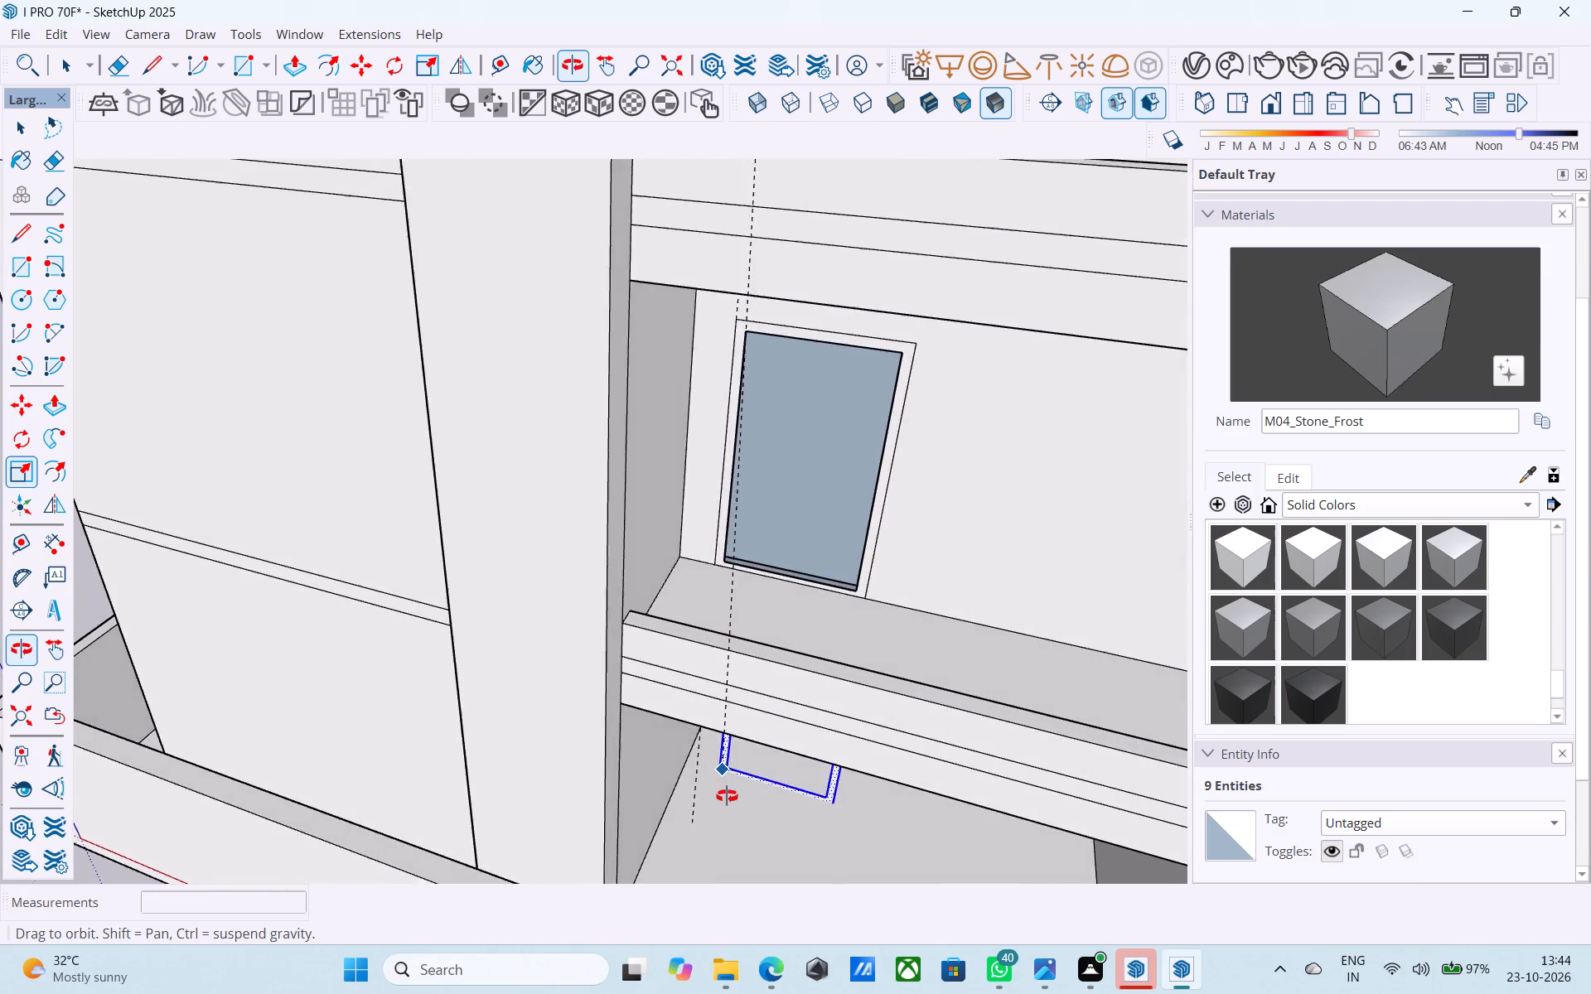
{"action": "middle_click_drag", "start_coordinate": [727, 796], "coordinate": [578, 775]}
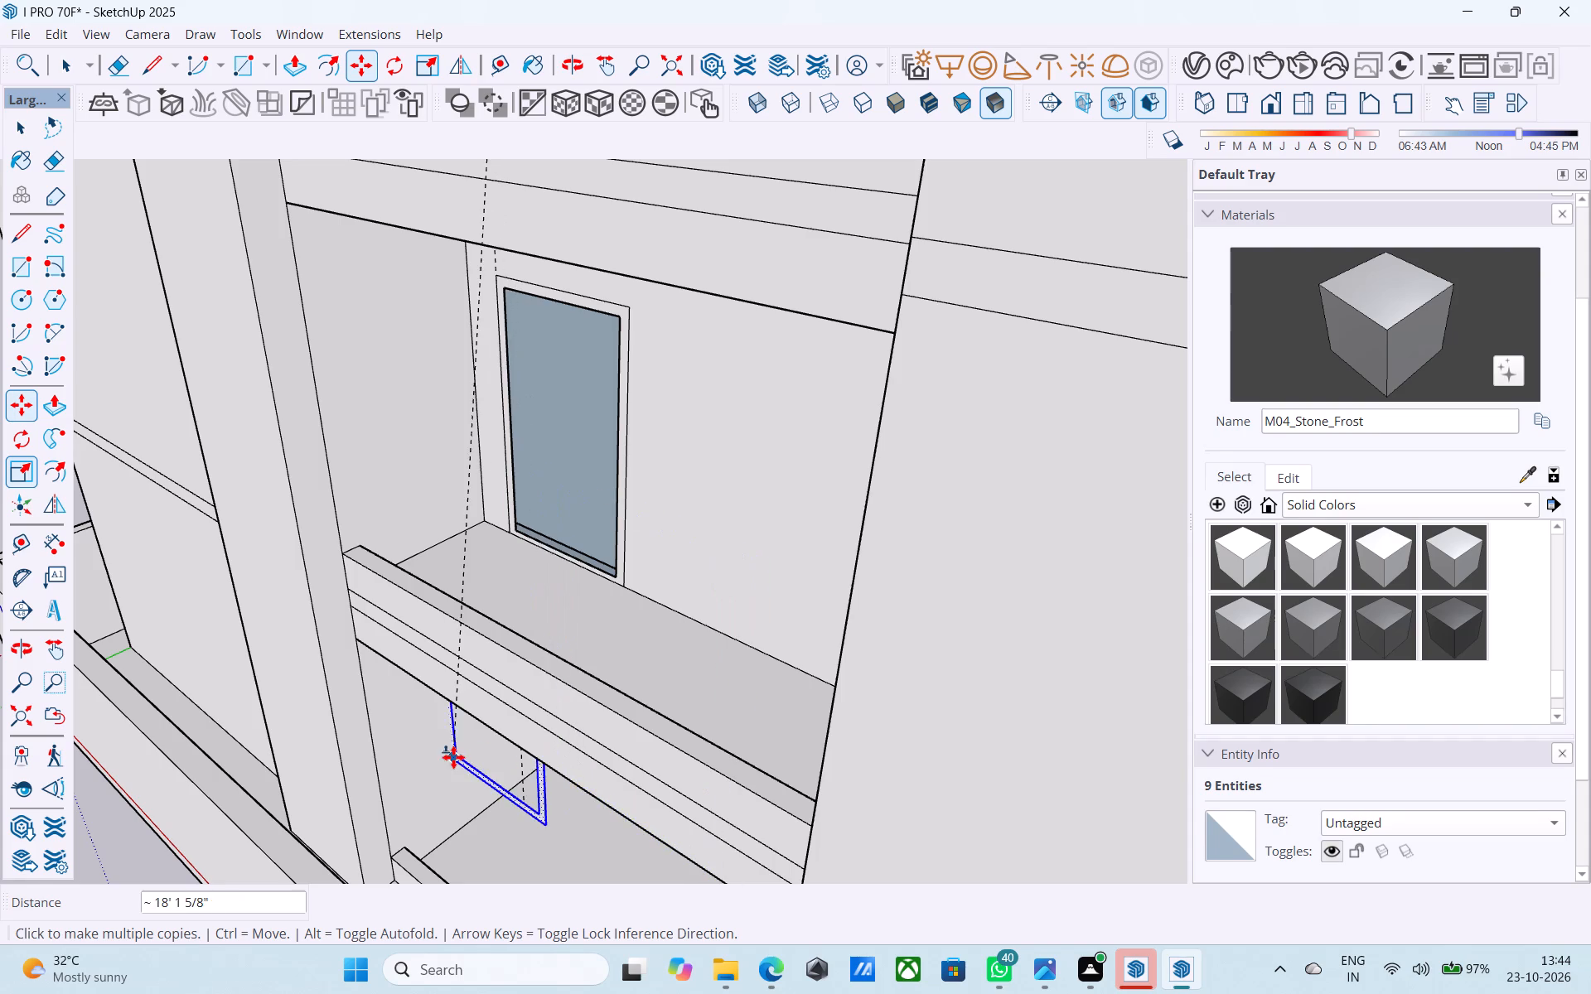
{"action": "middle_click_drag", "start_coordinate": [602, 663], "coordinate": [640, 630]}
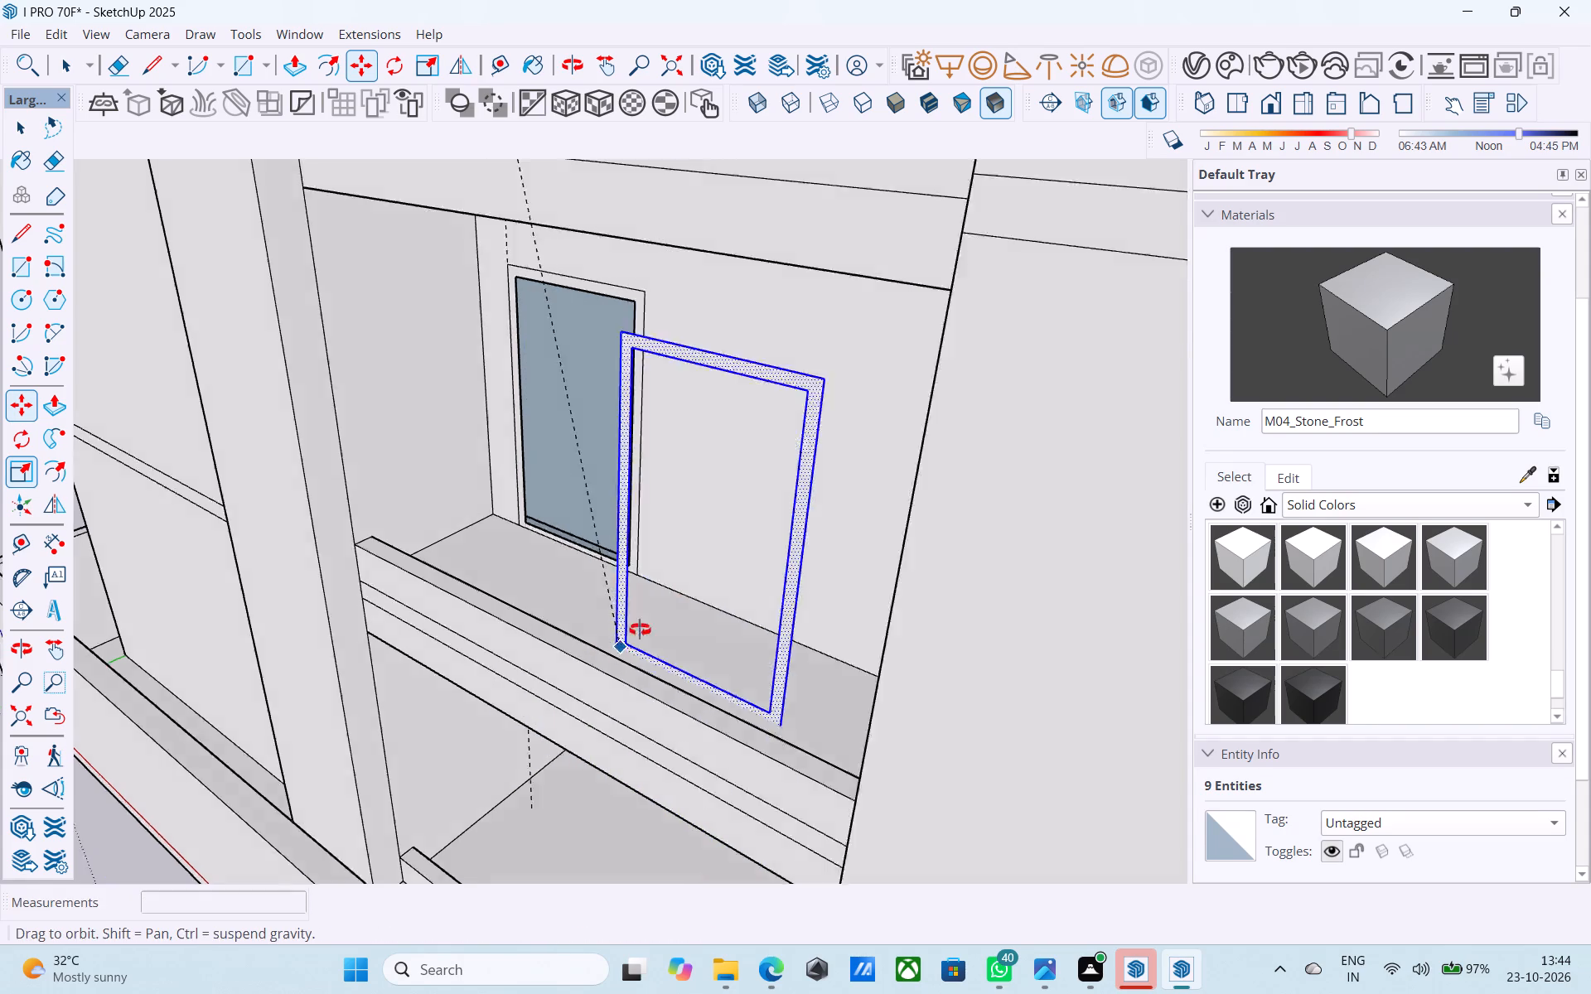
{"action": "middle_click_drag", "start_coordinate": [640, 630], "coordinate": [742, 557]}
{"action": "scroll", "coordinate": [667, 688], "scroll_direction": "up", "scroll_amount": 10}
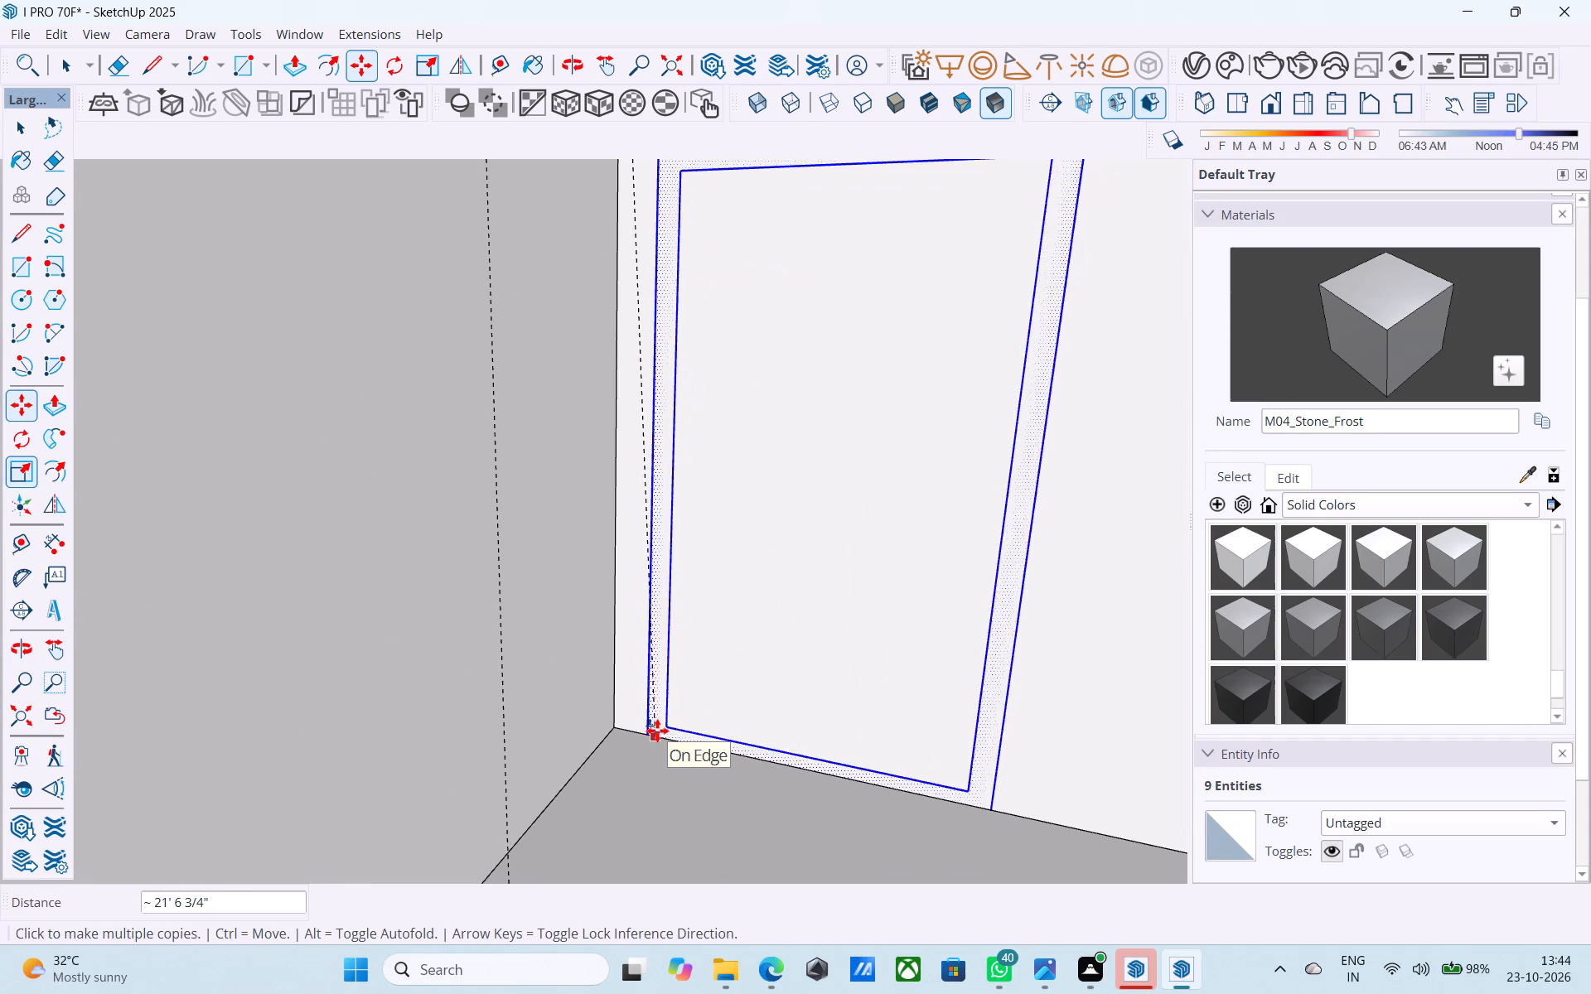
{"action": "left_click", "coordinate": [657, 731]}
{"action": "scroll", "coordinate": [657, 724], "scroll_direction": "down", "scroll_amount": 17}
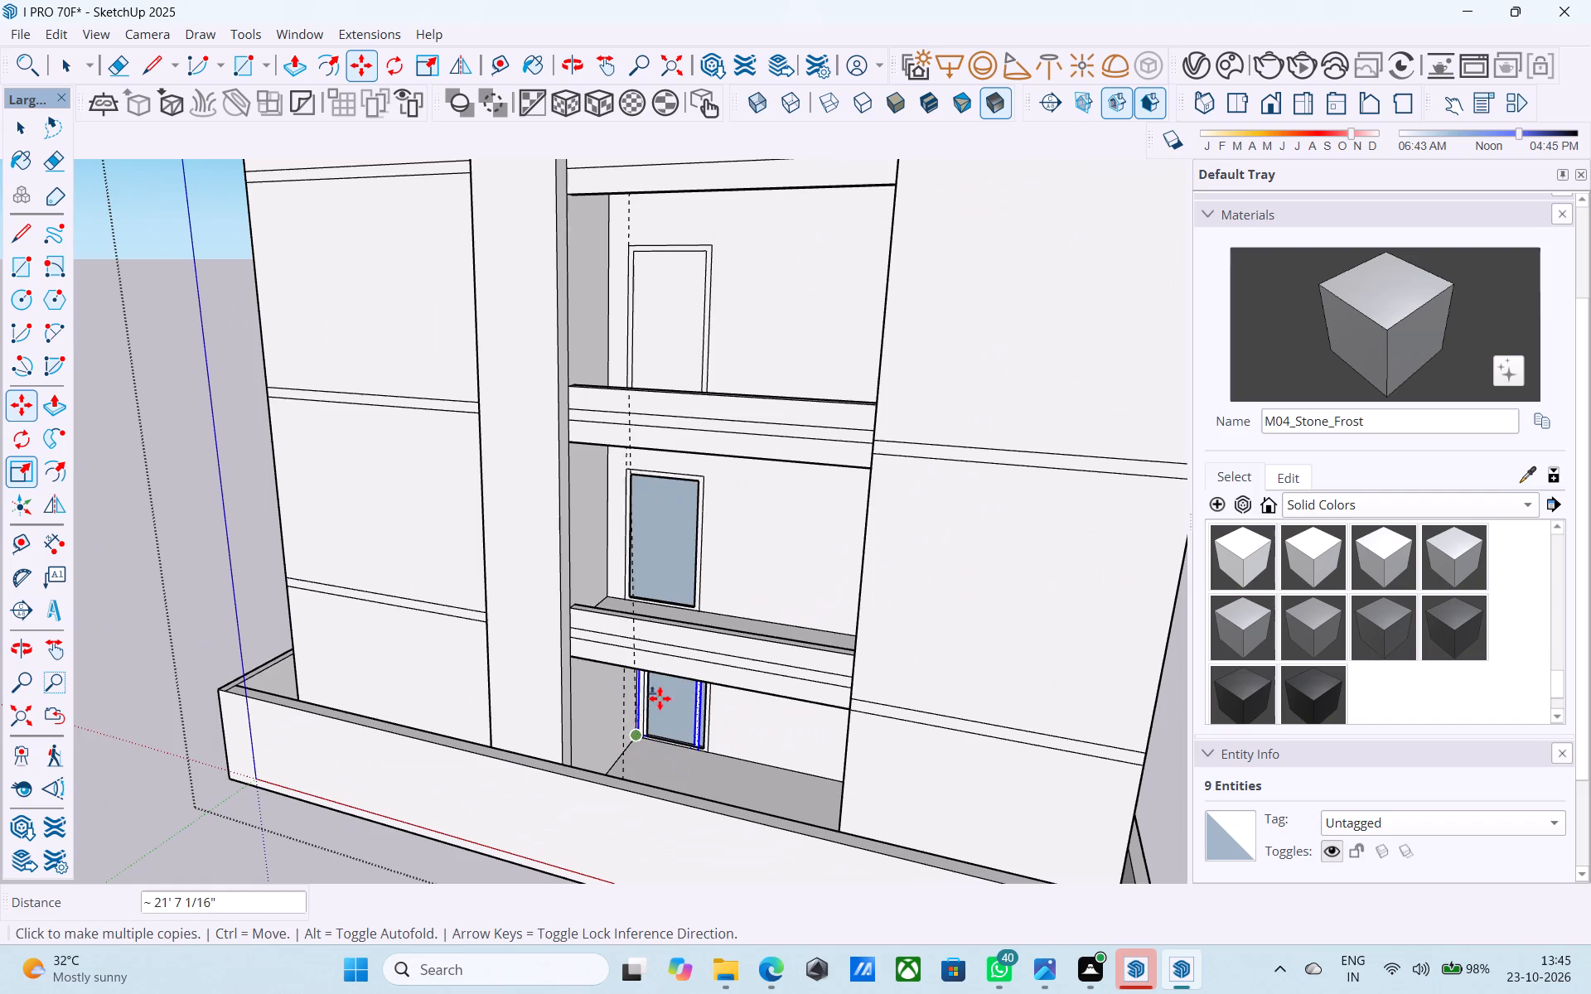
{"action": "middle_click_drag", "start_coordinate": [672, 657], "coordinate": [643, 784]}
{"action": "key", "text": "space"}
Trace a rectangle over the middle frame's inner opening and push it 6" through the wall to cut the doorway.
{"action": "key", "text": "r"}
{"action": "scroll", "coordinate": [641, 673], "scroll_direction": "up", "scroll_amount": 6}
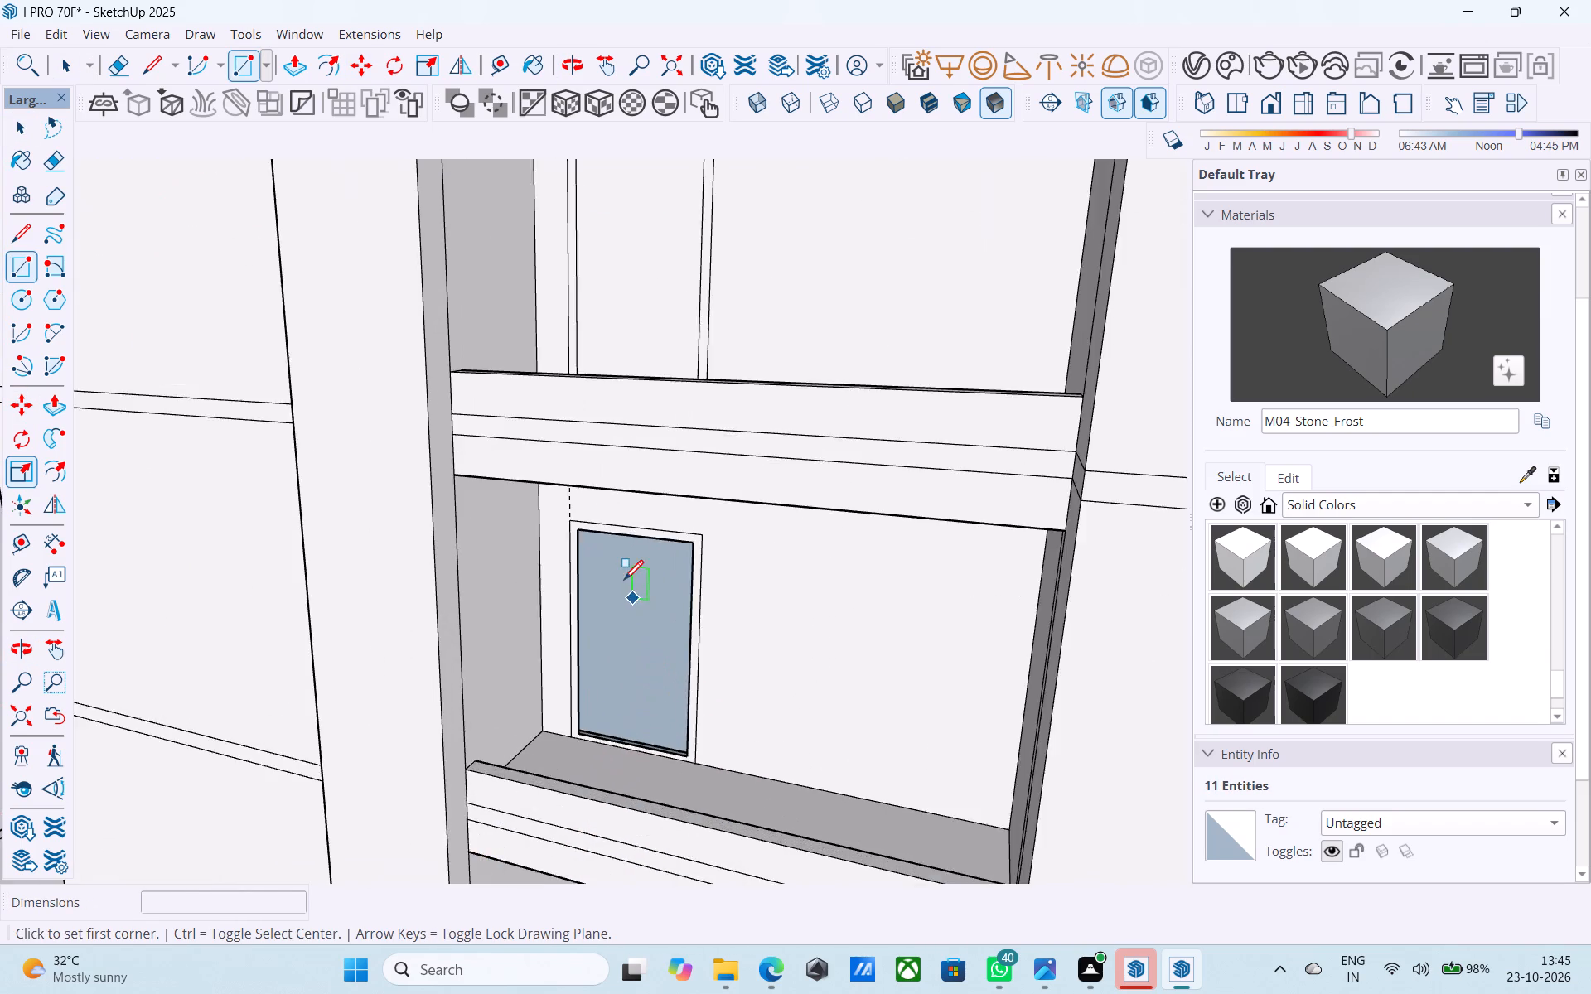
{"action": "scroll", "coordinate": [624, 581], "scroll_direction": "up", "scroll_amount": 3}
{"action": "left_click", "coordinate": [559, 506]}
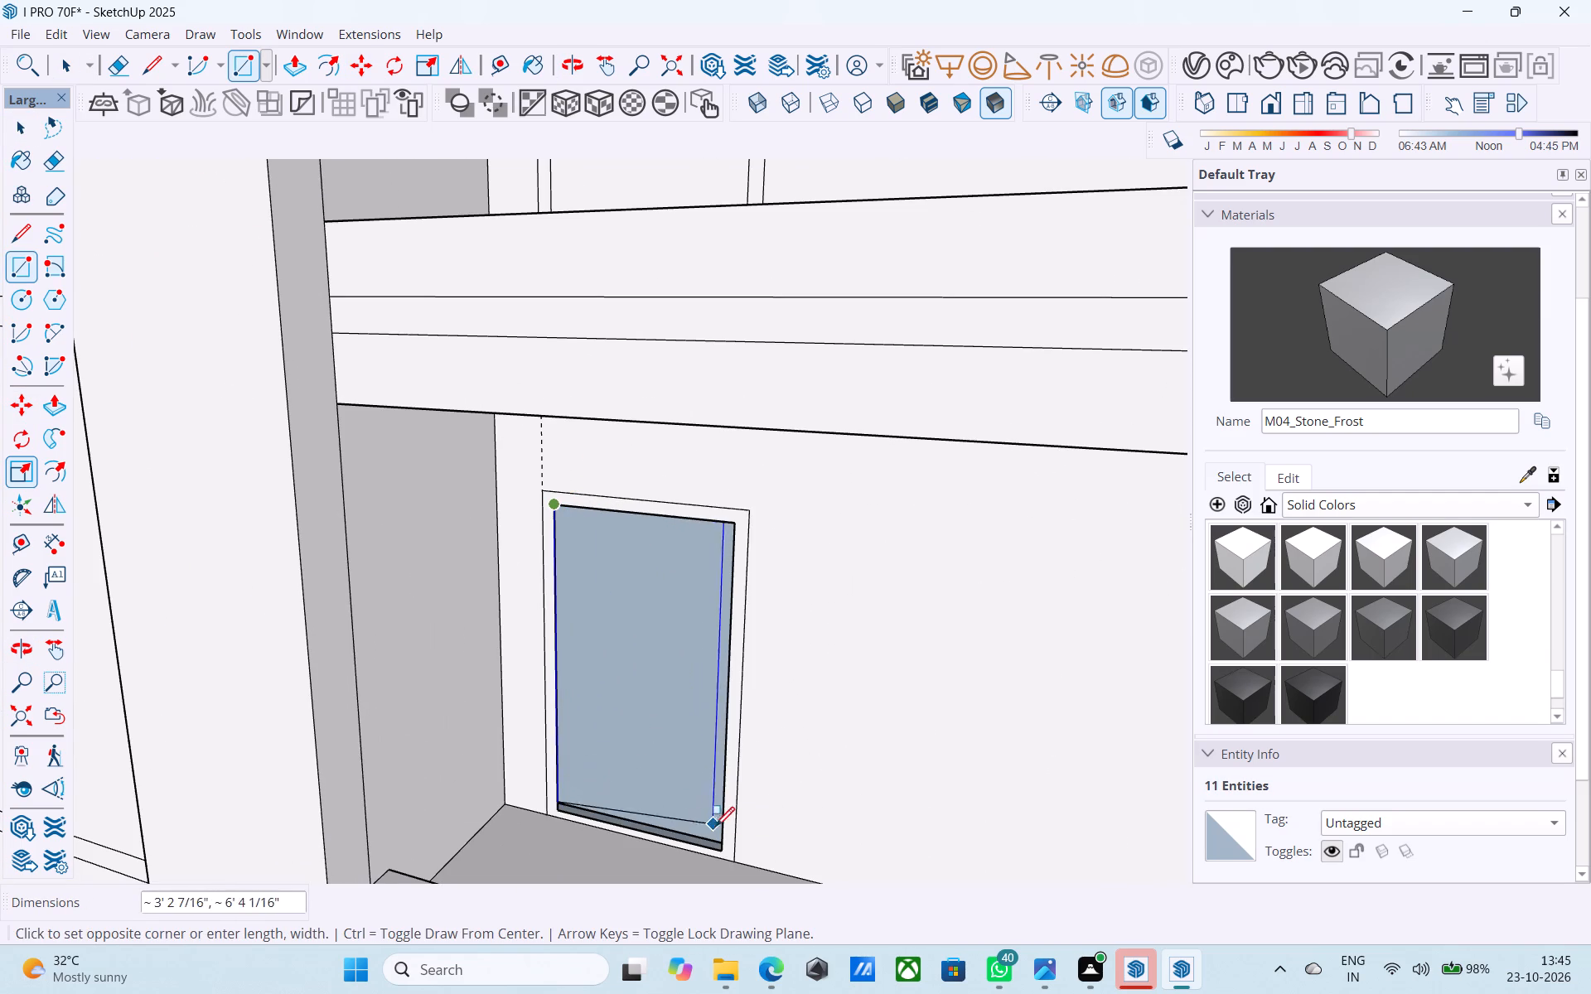
{"action": "left_click", "coordinate": [718, 842]}
{"action": "key", "text": "space"}
{"action": "left_click", "coordinate": [694, 784]}
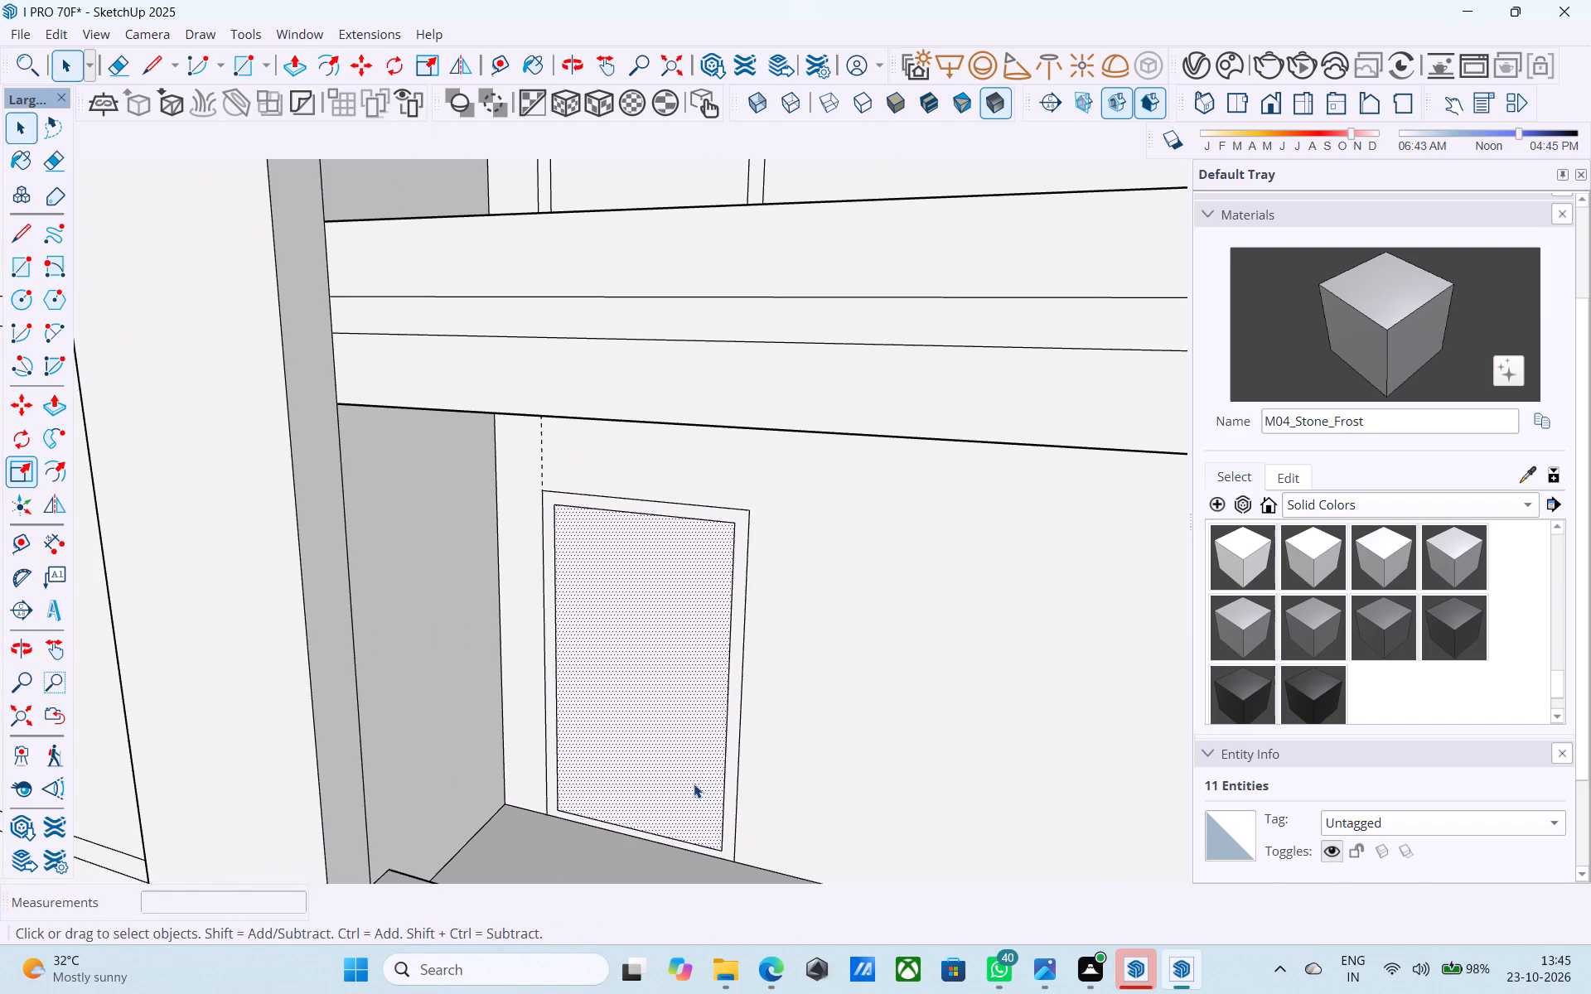
{"action": "key", "text": "p"}
{"action": "left_click", "coordinate": [694, 784]}
{"action": "left_click", "coordinate": [699, 698]}
Trace a 6' 6" by 3' 6" rectangle over the lowest frame's inner opening and push it 6" through the wall.
{"action": "scroll", "coordinate": [704, 662], "scroll_direction": "down", "scroll_amount": 7}
{"action": "scroll", "coordinate": [705, 655], "scroll_direction": "up", "scroll_amount": 1}
{"action": "scroll", "coordinate": [705, 655], "scroll_direction": "down", "scroll_amount": 4}
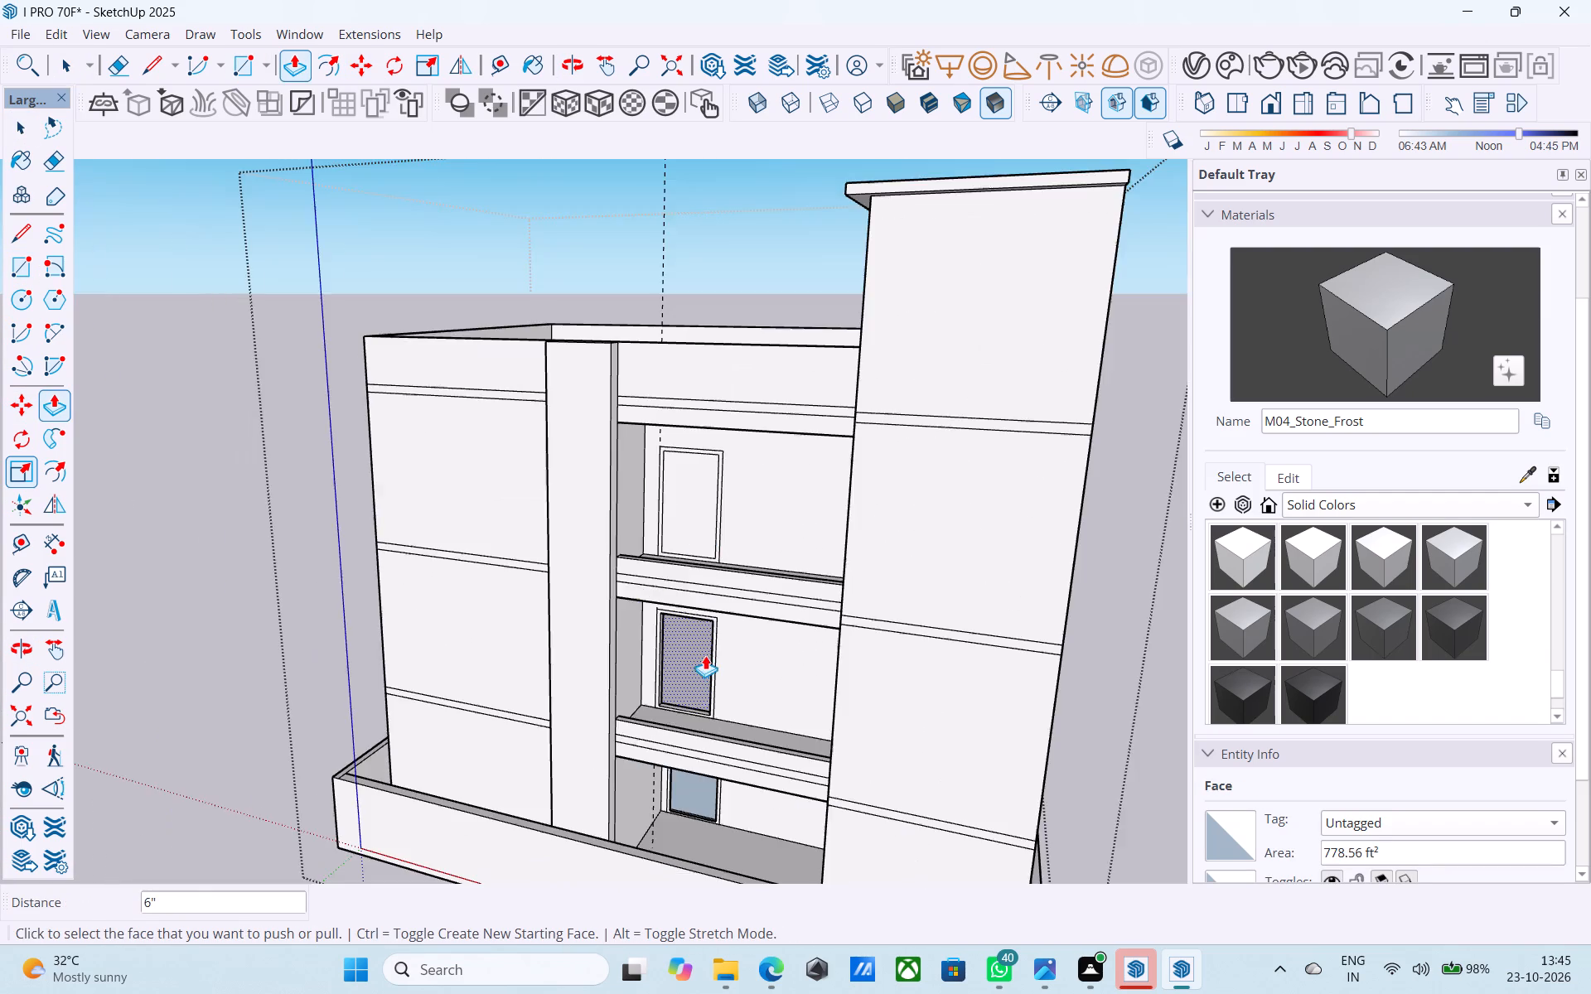
{"action": "scroll", "coordinate": [676, 832], "scroll_direction": "up", "scroll_amount": 5}
{"action": "middle_click_drag", "start_coordinate": [674, 833], "coordinate": [675, 771]}
{"action": "scroll", "coordinate": [722, 721], "scroll_direction": "up", "scroll_amount": 1}
{"action": "middle_click_drag", "start_coordinate": [722, 721], "coordinate": [698, 712]}
{"action": "key", "text": "r"}
{"action": "scroll", "coordinate": [698, 688], "scroll_direction": "up", "scroll_amount": 3}
{"action": "scroll", "coordinate": [653, 624], "scroll_direction": "up", "scroll_amount": 1}
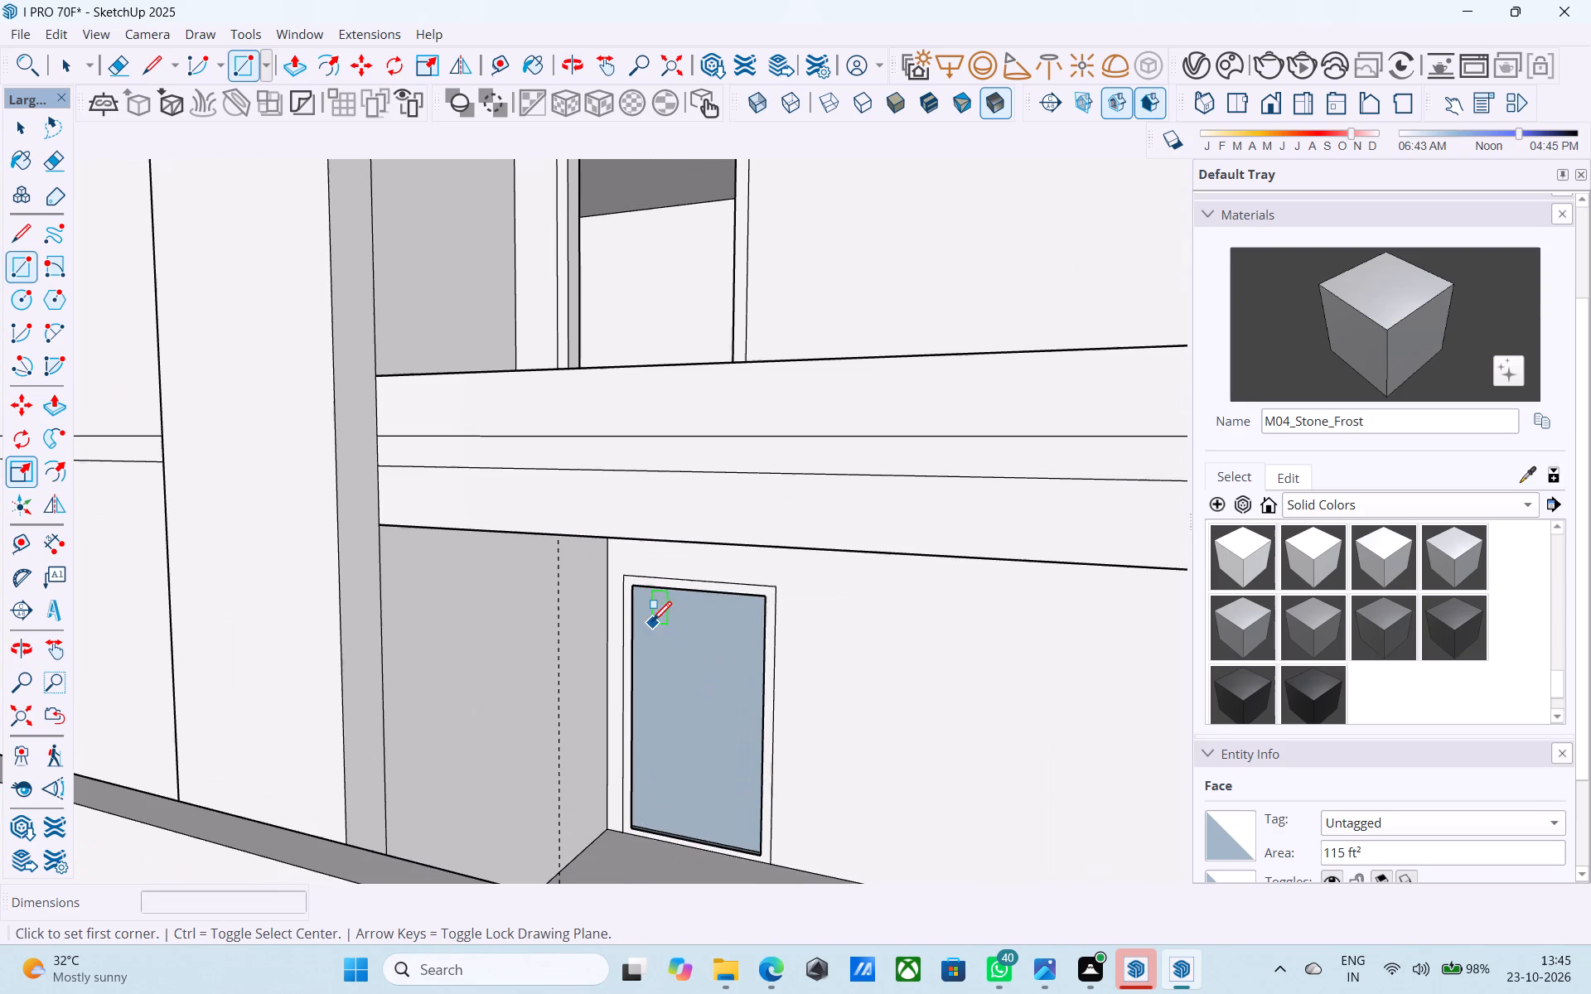
{"action": "left_click", "coordinate": [642, 591]}
{"action": "left_click", "coordinate": [764, 858]}
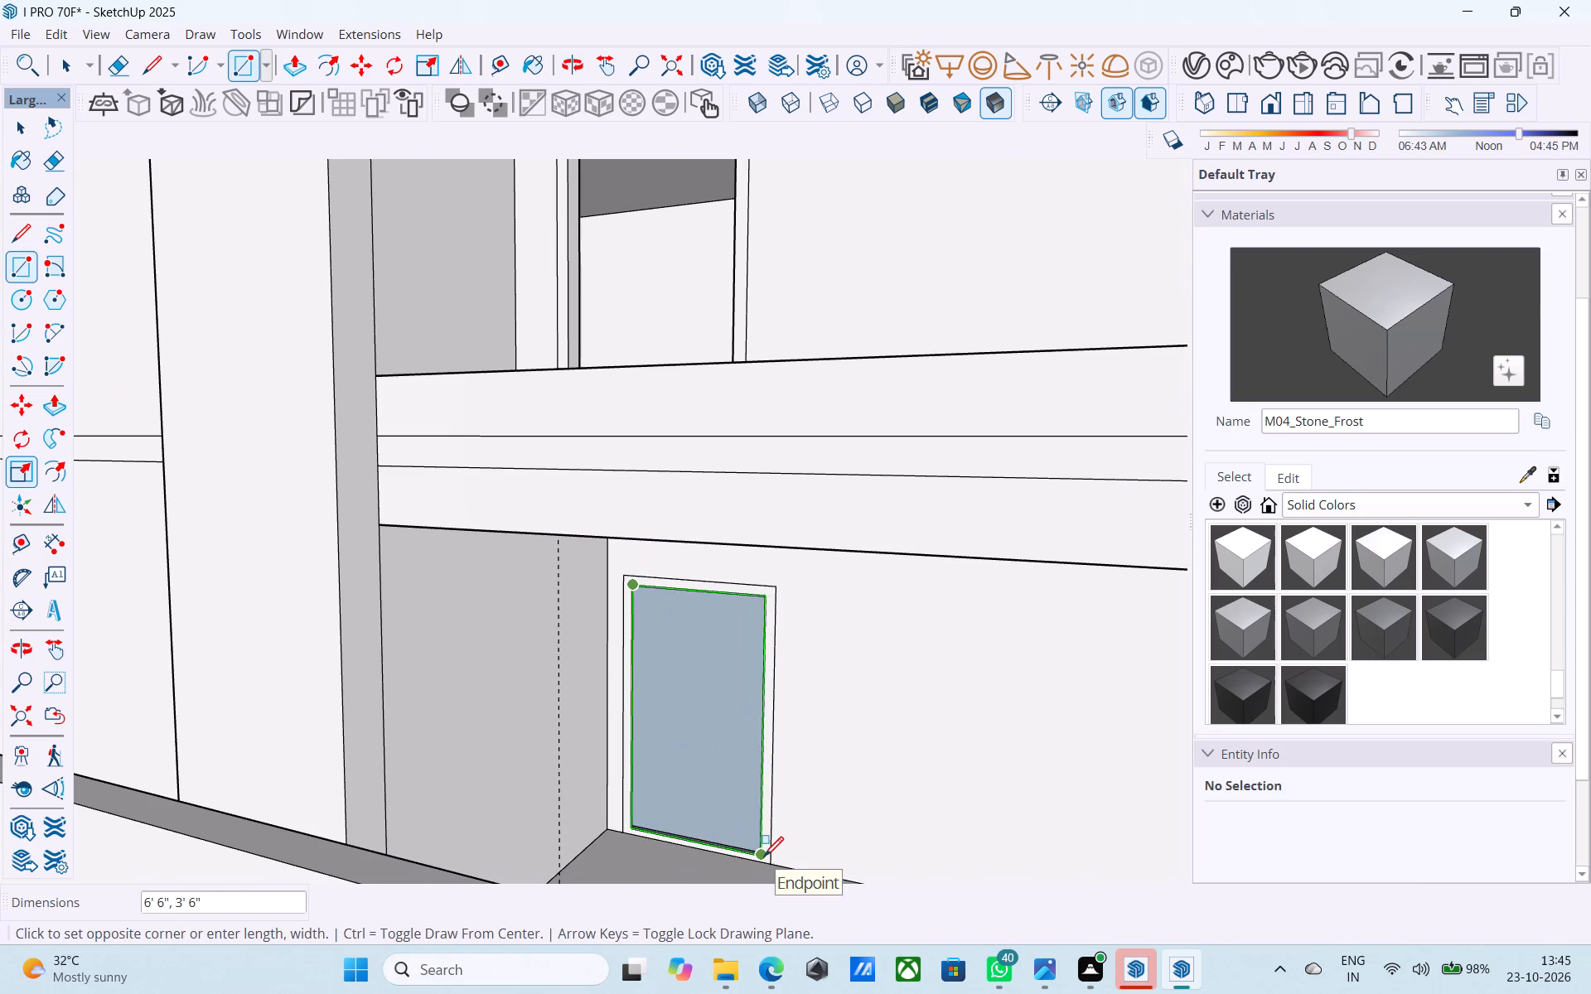
{"action": "key", "text": "space"}
{"action": "left_click", "coordinate": [742, 817]}
{"action": "key", "text": "p"}
{"action": "left_click", "coordinate": [738, 812]}
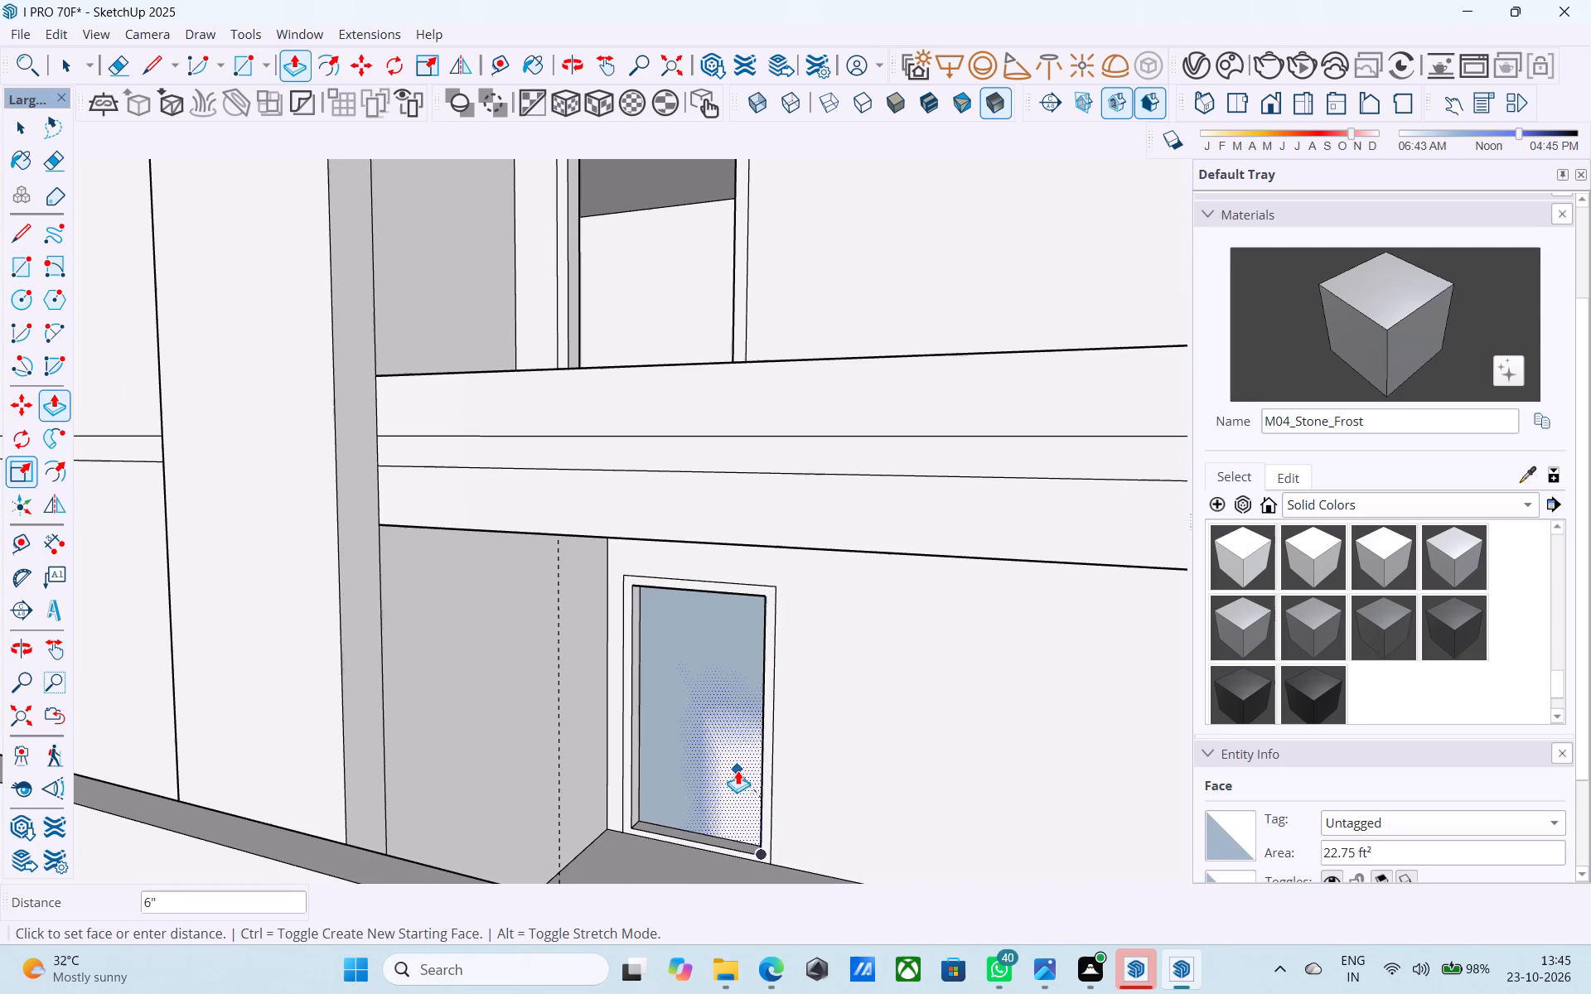
{"action": "left_click", "coordinate": [742, 745]}
{"action": "key", "text": "space"}
{"action": "scroll", "coordinate": [742, 745], "scroll_direction": "down", "scroll_amount": 6}
Save the model.
{"action": "key", "text": "ctrl+s"}
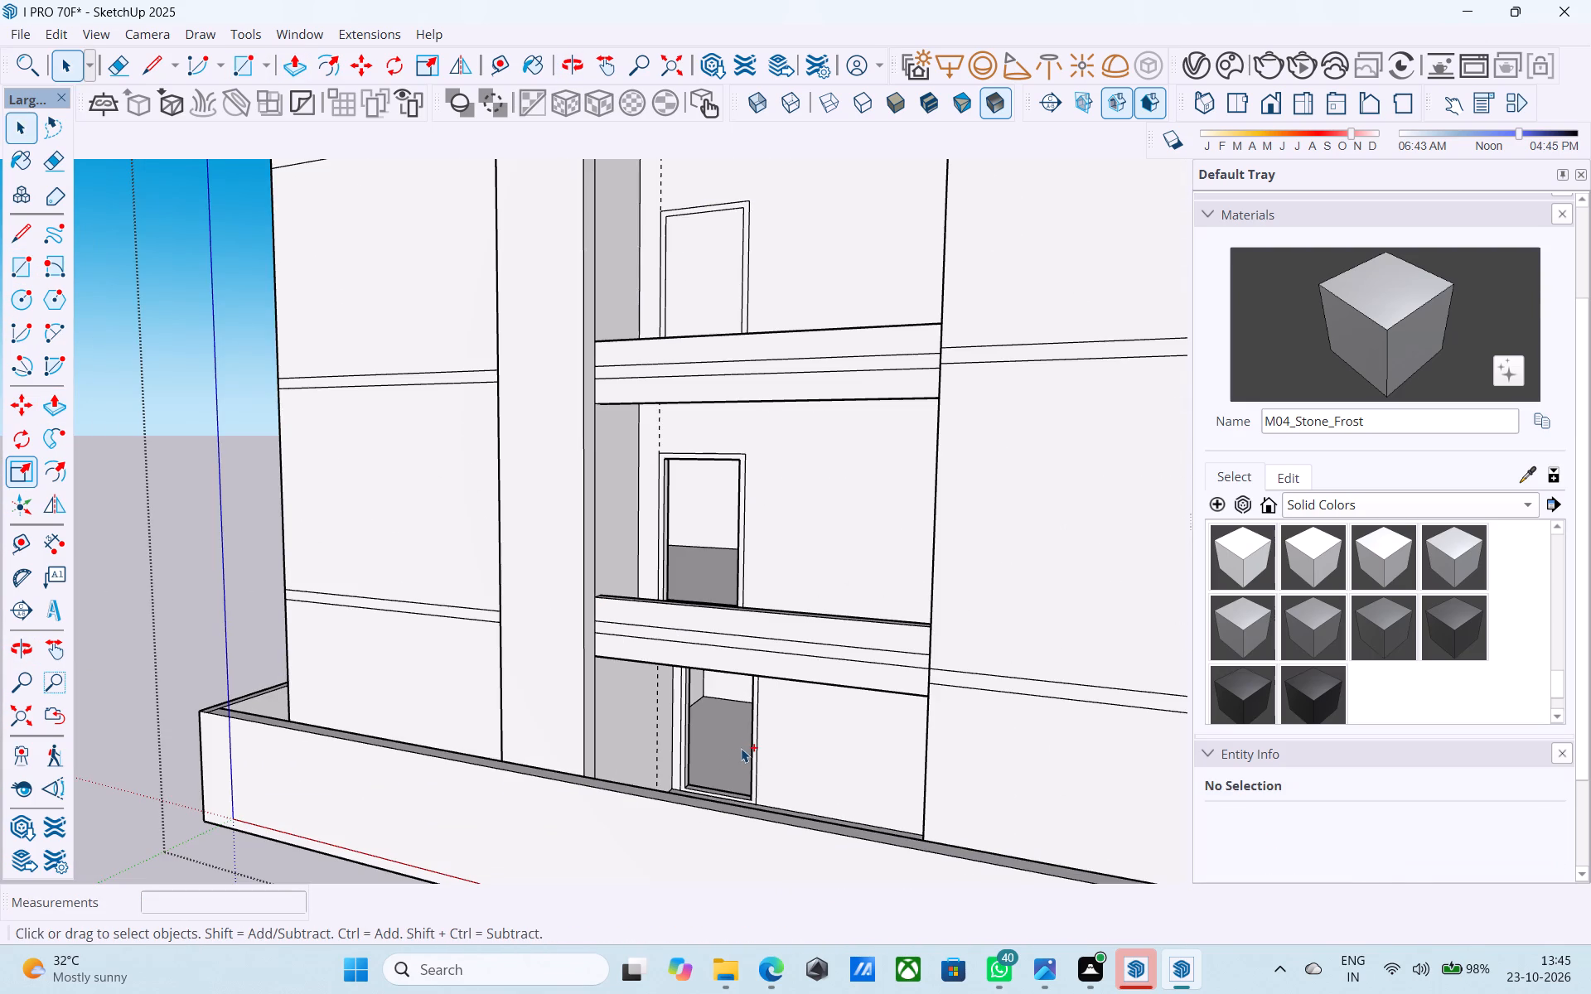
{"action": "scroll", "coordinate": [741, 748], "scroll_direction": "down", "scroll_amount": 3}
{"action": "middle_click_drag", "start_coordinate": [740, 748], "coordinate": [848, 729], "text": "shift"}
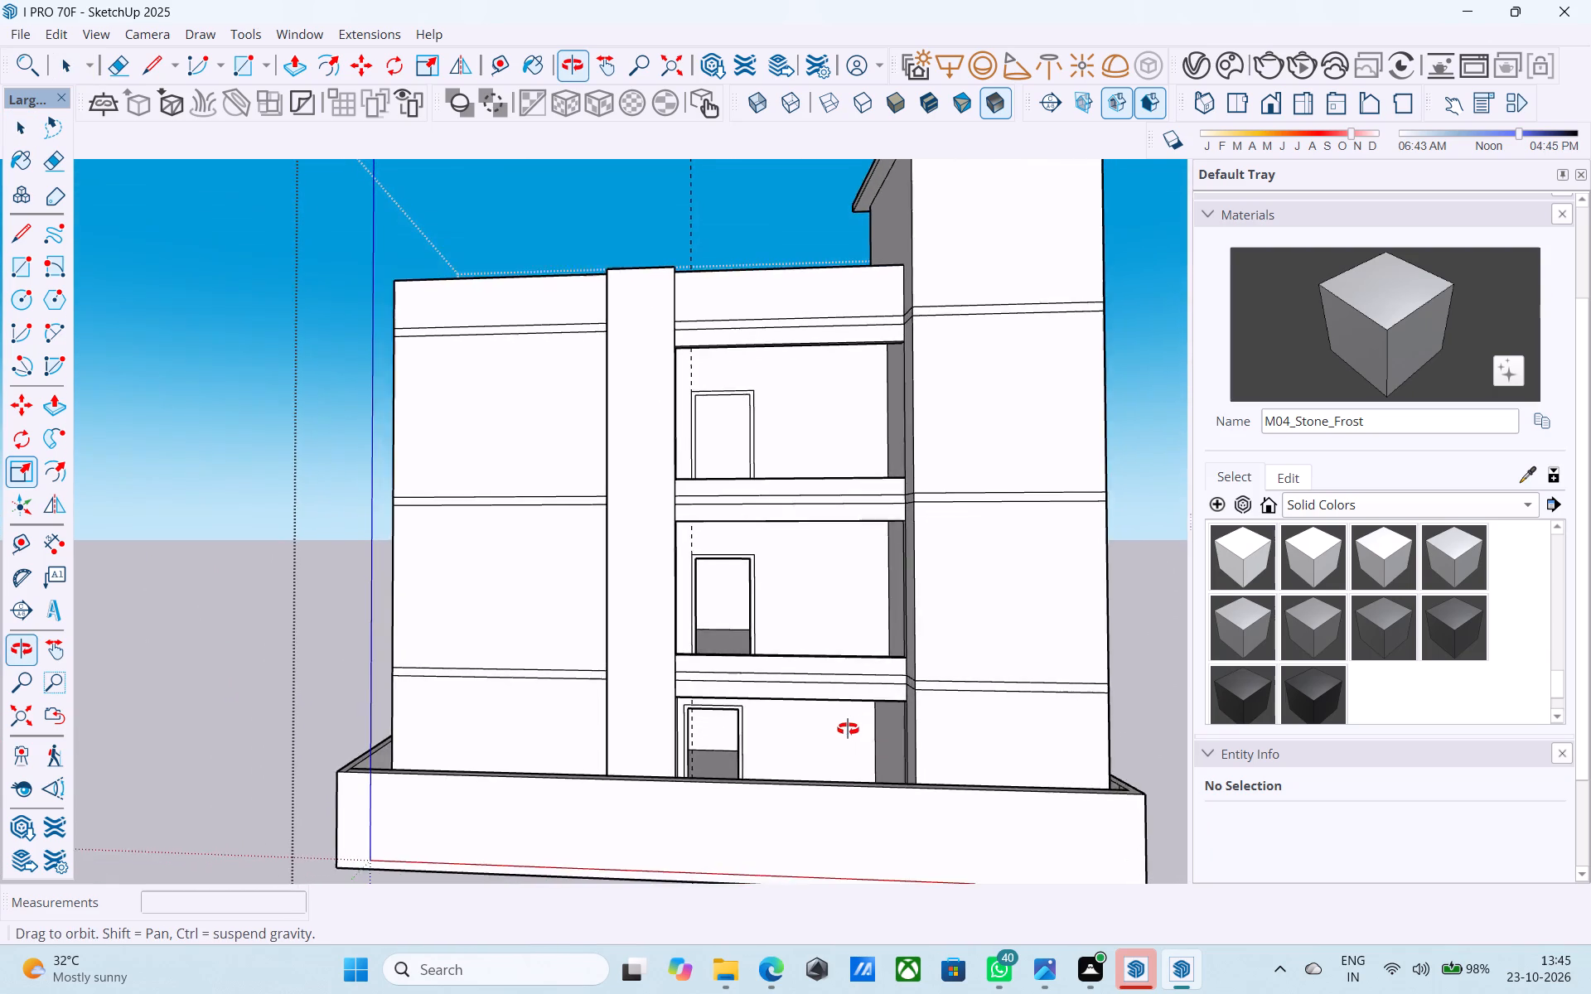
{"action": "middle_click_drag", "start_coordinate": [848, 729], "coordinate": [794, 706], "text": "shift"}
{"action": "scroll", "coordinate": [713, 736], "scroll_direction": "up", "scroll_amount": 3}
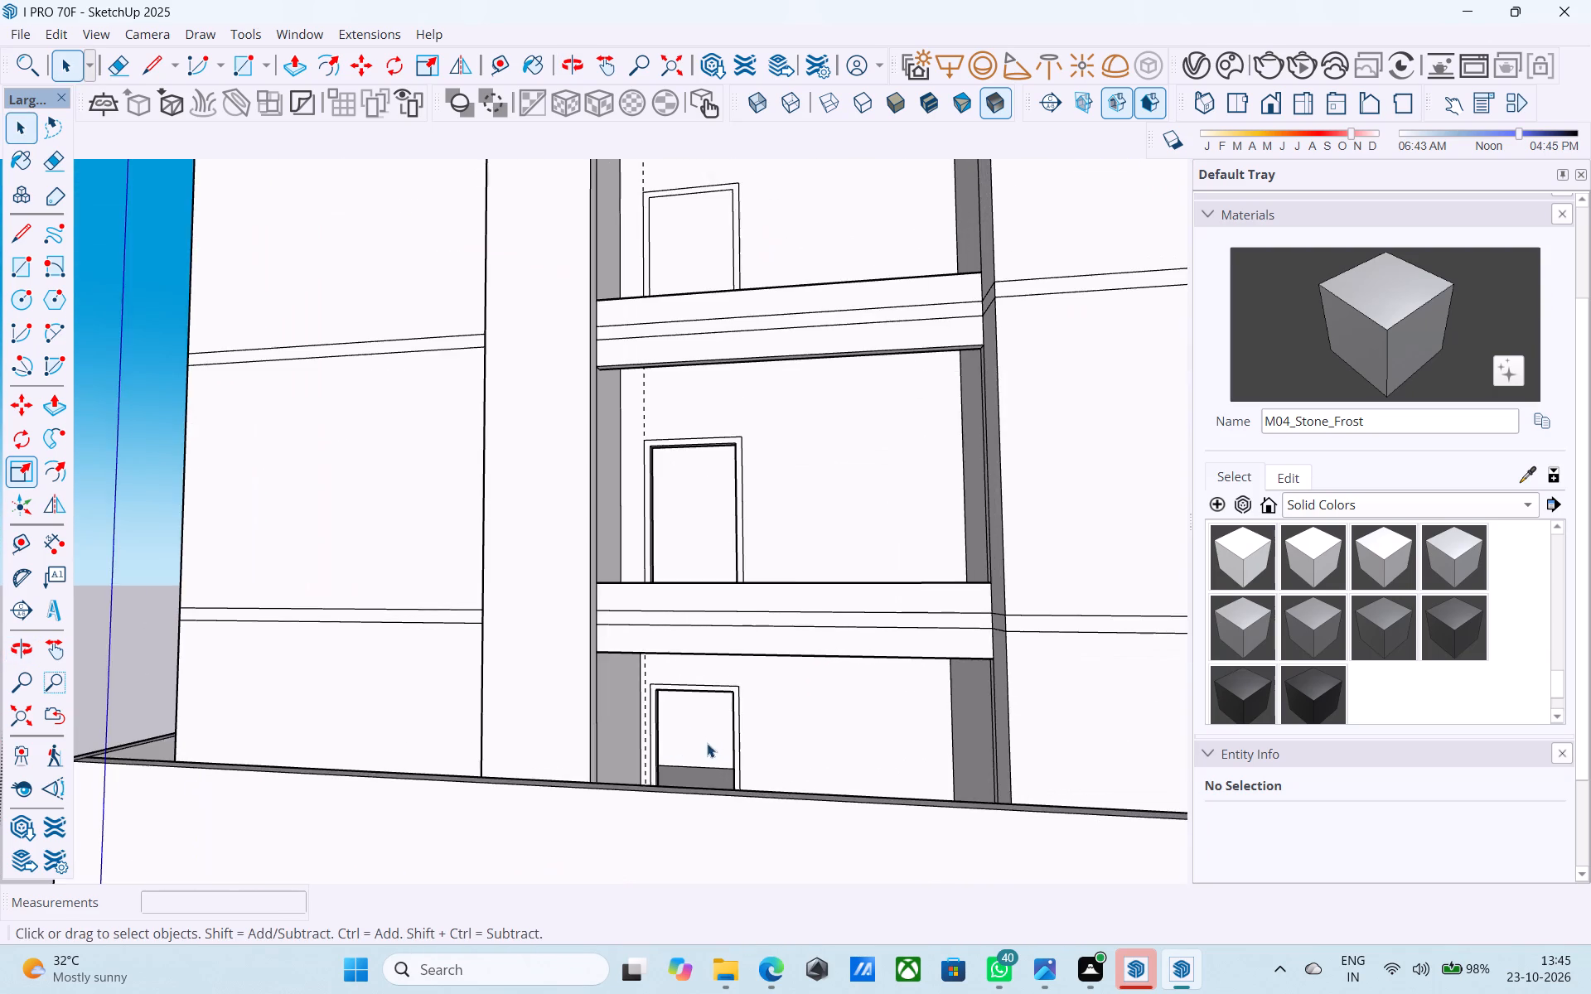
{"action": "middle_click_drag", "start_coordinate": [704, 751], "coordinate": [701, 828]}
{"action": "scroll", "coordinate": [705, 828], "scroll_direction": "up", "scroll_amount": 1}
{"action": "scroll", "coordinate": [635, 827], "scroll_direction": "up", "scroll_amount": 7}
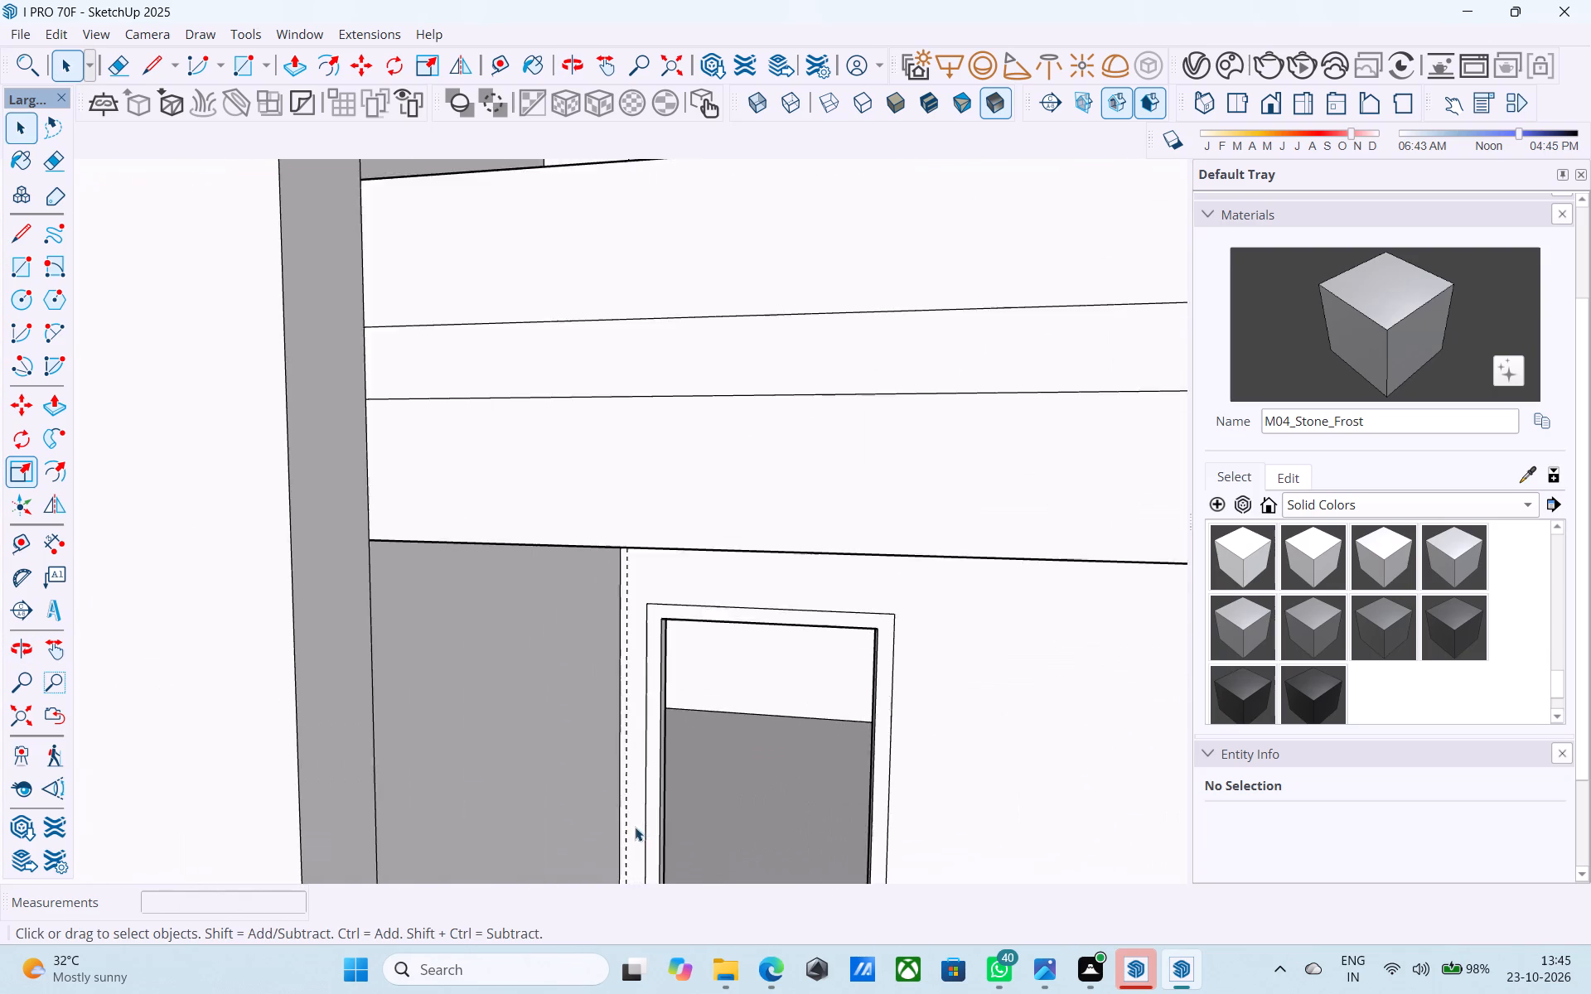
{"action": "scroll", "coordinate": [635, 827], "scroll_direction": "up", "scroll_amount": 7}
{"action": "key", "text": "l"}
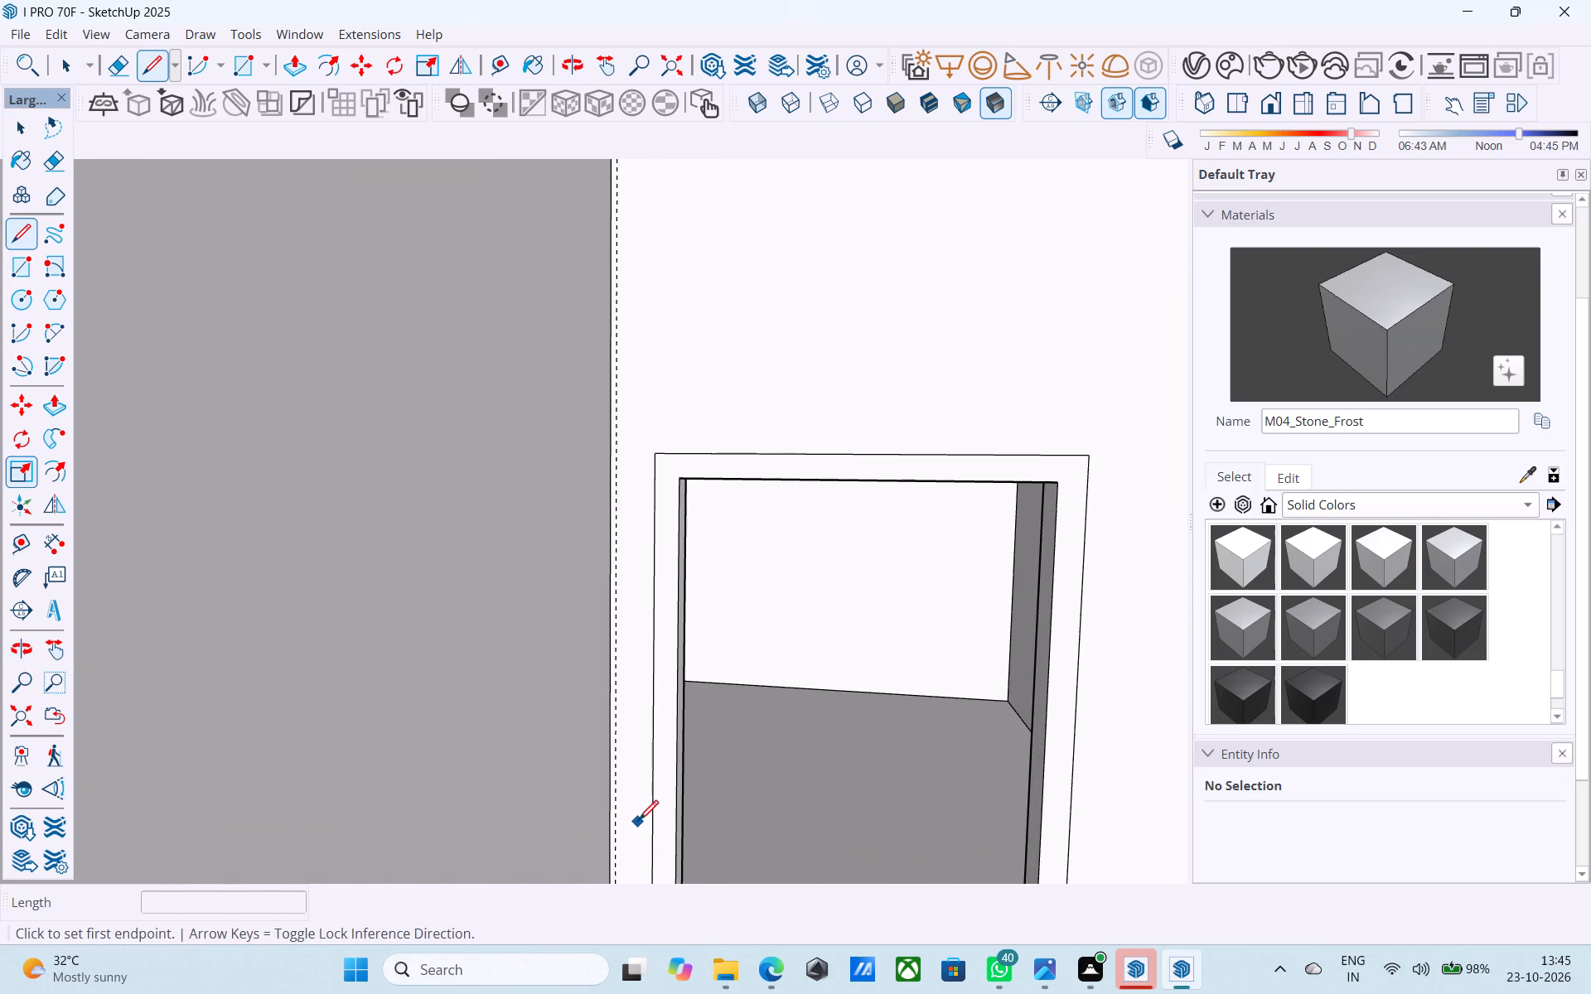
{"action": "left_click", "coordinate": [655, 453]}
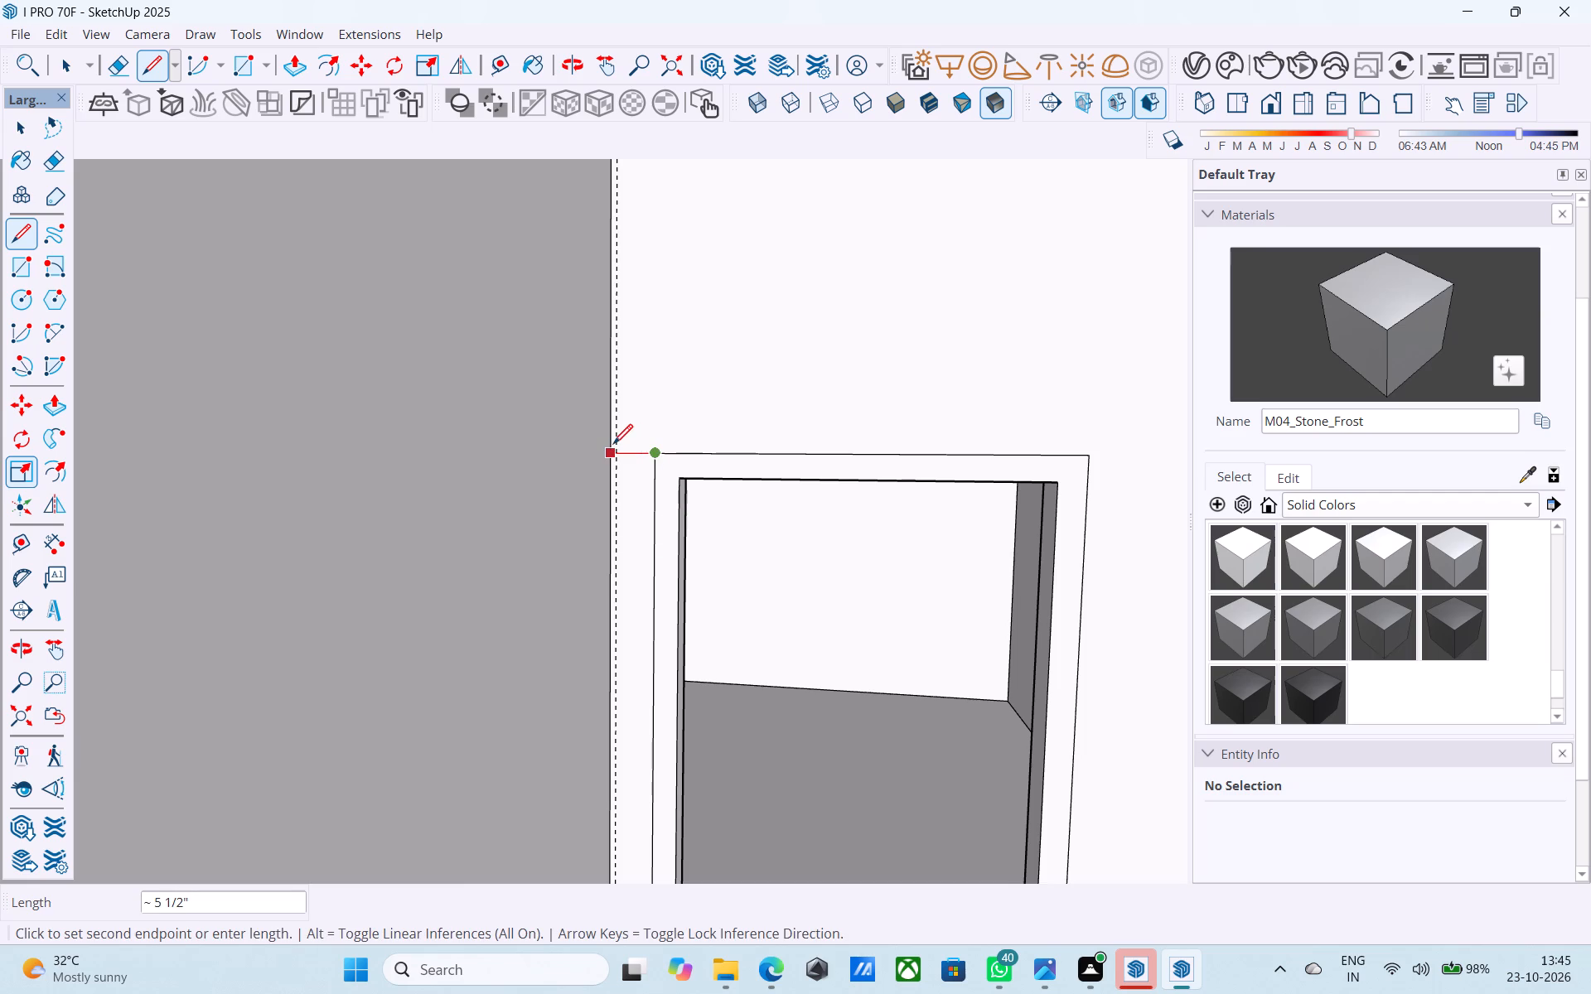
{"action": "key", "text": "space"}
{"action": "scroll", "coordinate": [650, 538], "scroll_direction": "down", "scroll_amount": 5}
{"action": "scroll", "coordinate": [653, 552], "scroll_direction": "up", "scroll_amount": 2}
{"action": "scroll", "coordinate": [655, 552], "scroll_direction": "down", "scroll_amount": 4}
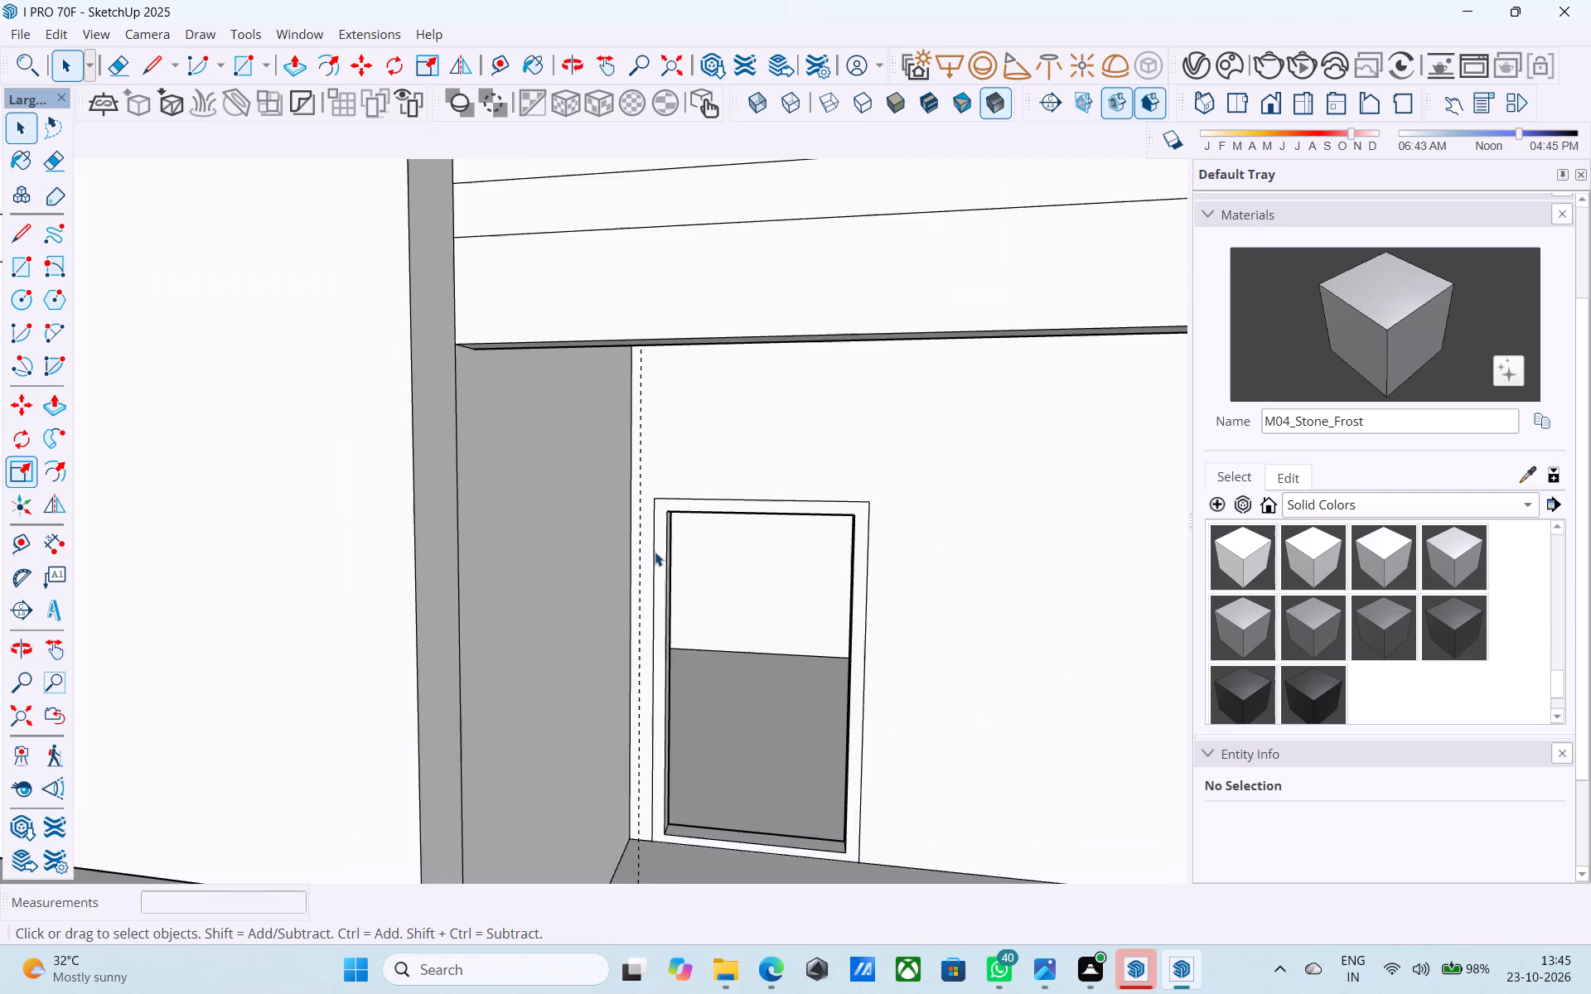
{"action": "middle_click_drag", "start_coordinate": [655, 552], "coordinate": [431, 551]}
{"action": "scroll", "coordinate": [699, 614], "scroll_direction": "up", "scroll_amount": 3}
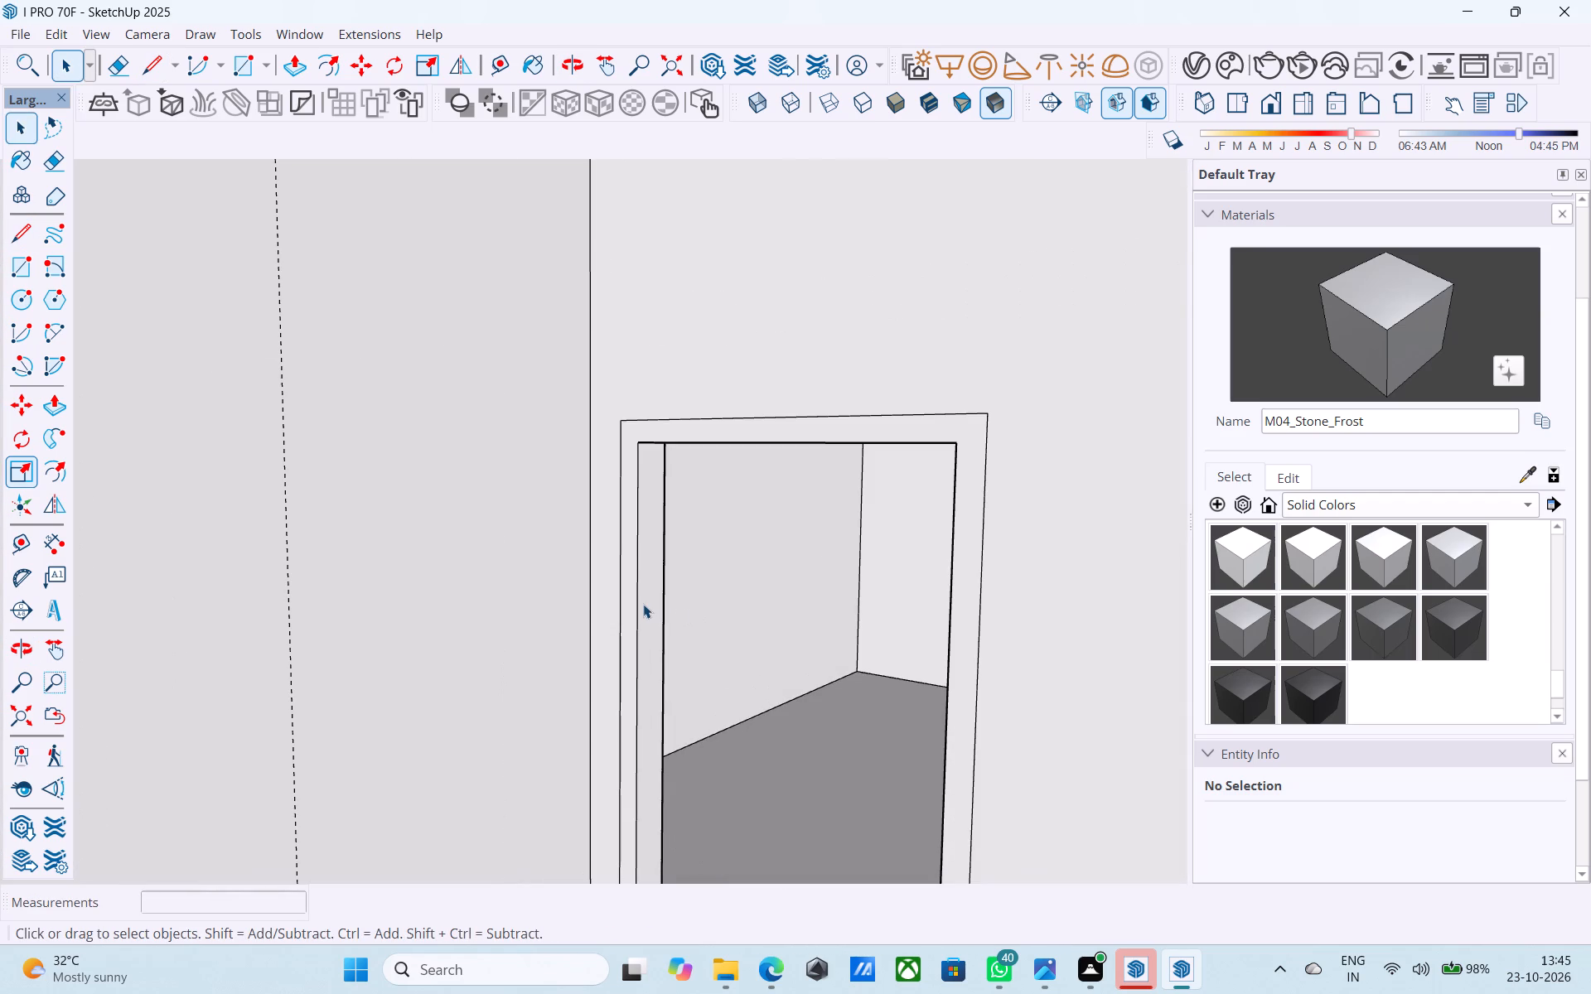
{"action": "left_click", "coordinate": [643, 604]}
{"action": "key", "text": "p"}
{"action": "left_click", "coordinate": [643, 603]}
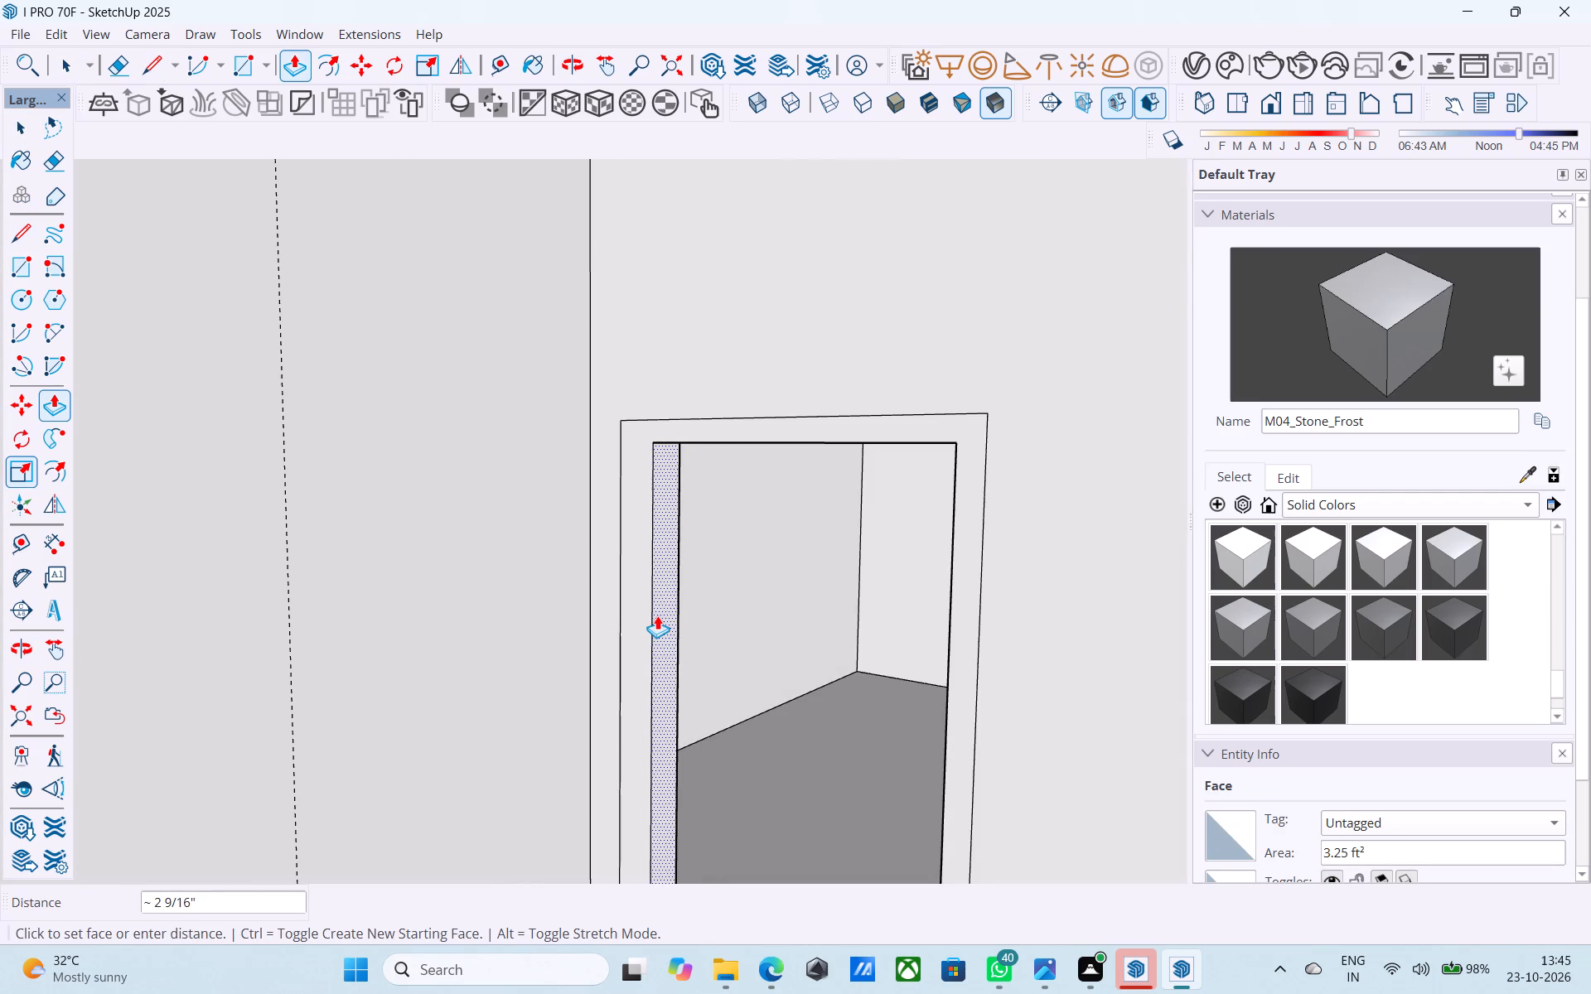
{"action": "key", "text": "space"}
Push the lowest doorway's side jamb face across the opening to close it up flush with the wall.
{"action": "left_click", "coordinate": [657, 614]}
{"action": "left_click", "coordinate": [651, 613]}
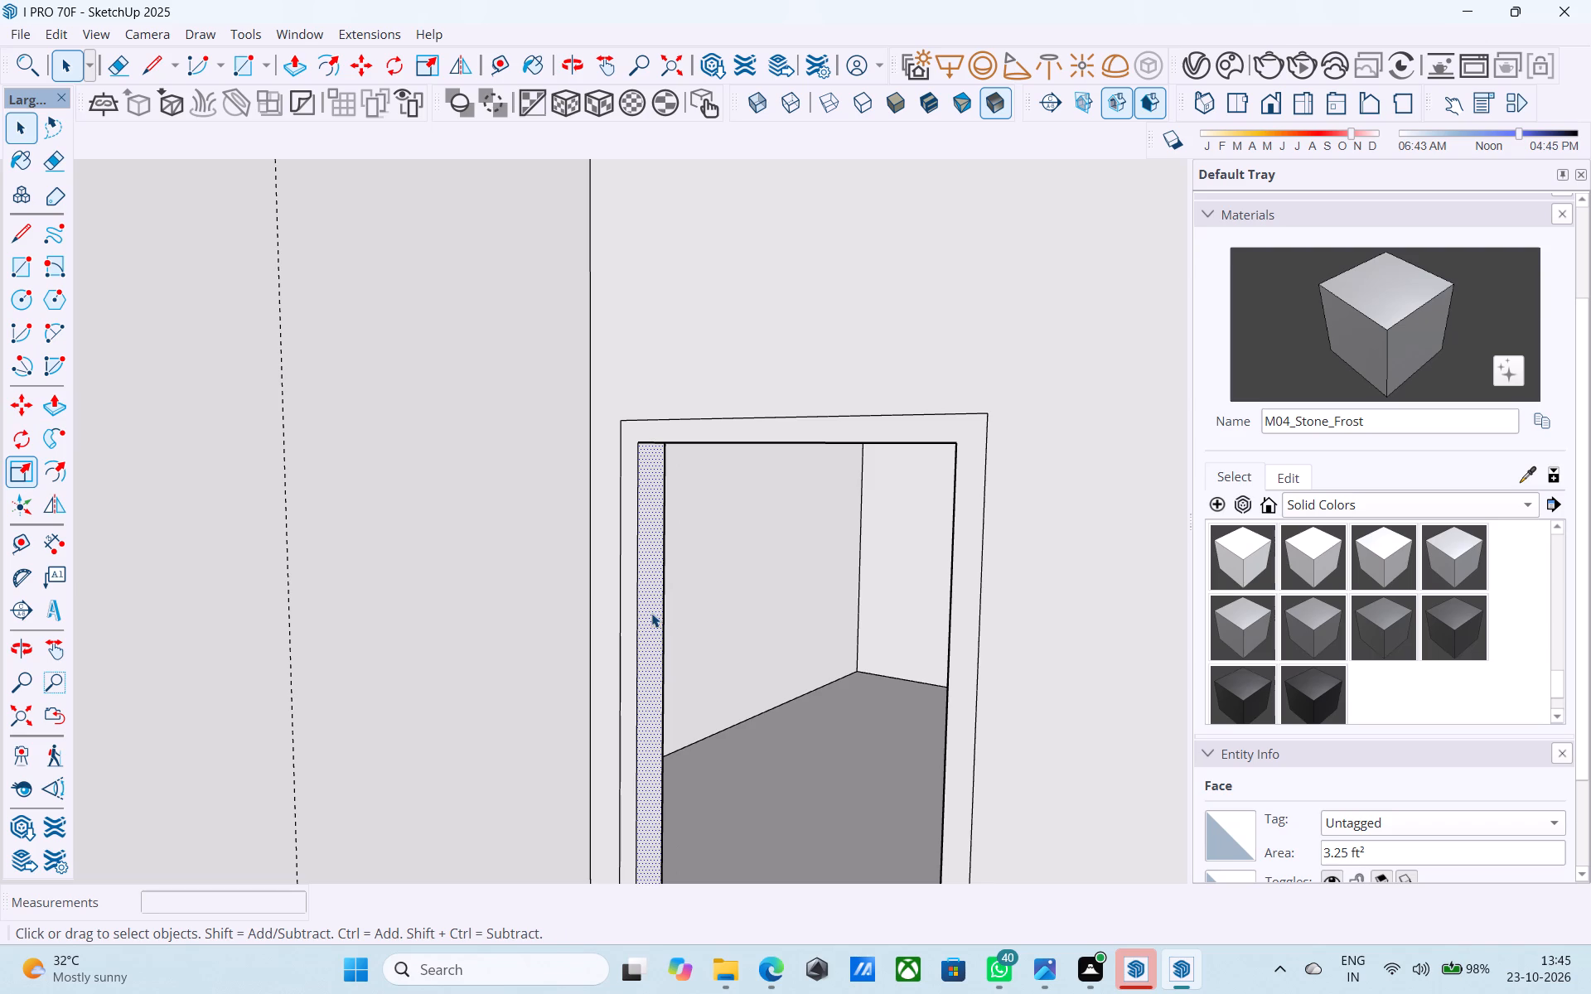
{"action": "key", "text": "p"}
{"action": "left_click", "coordinate": [649, 611]}
{"action": "left_click", "coordinate": [665, 606]}
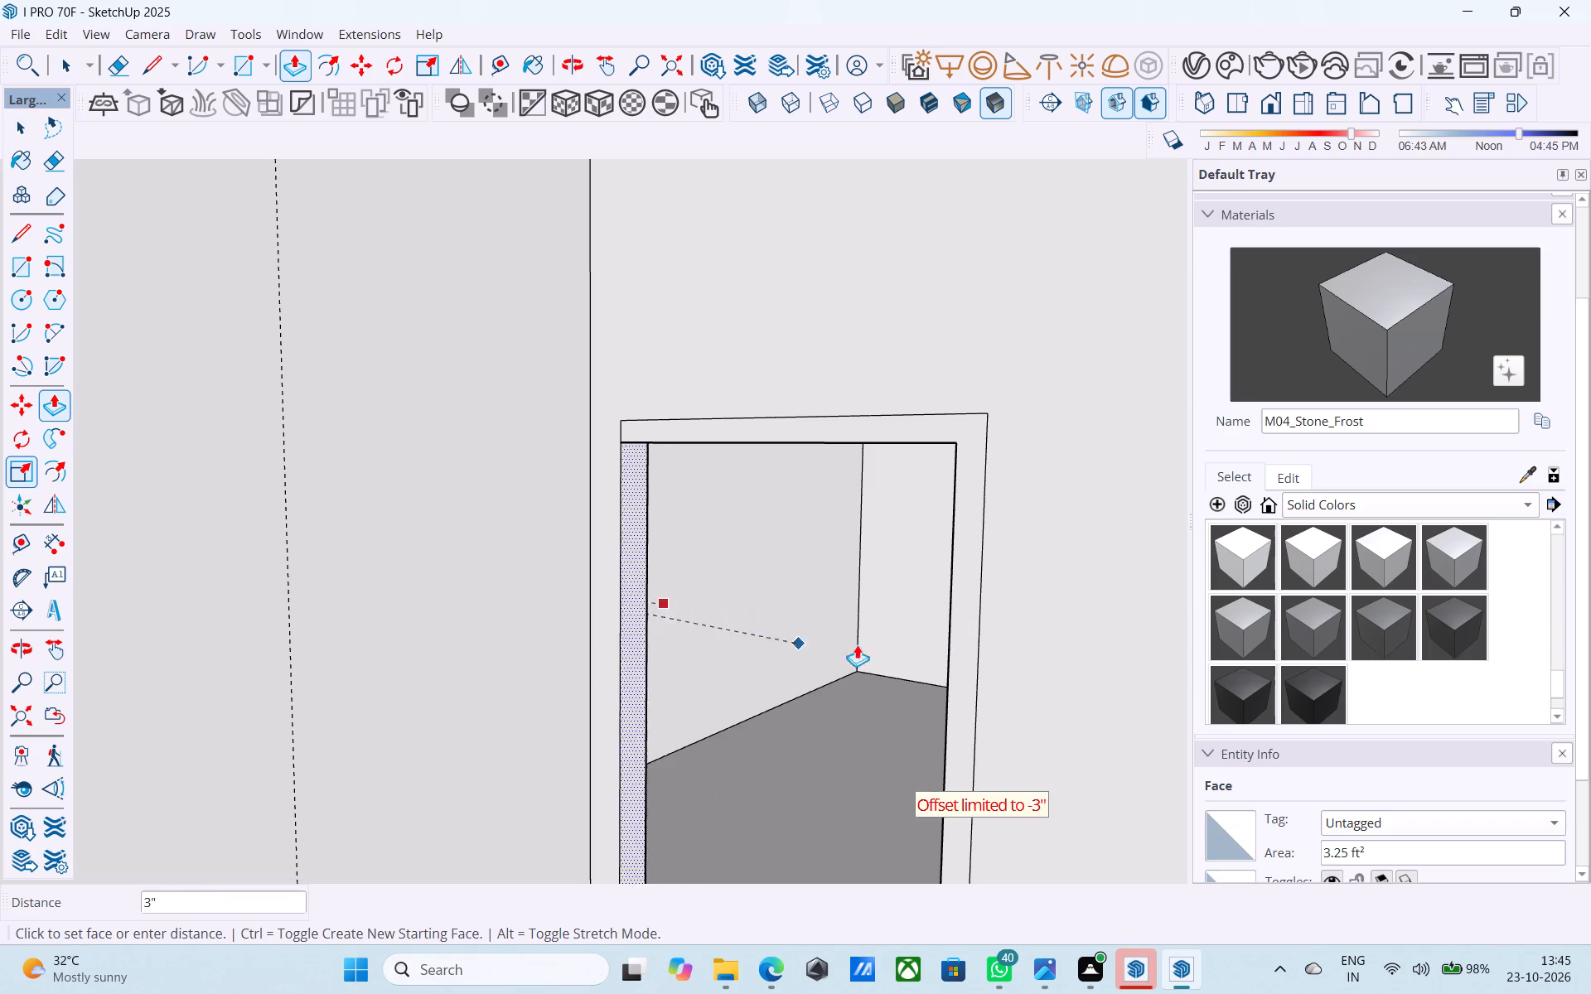
{"action": "left_click", "coordinate": [986, 564]}
{"action": "scroll", "coordinate": [986, 564], "scroll_direction": "down", "scroll_amount": 4}
{"action": "key", "text": "space"}
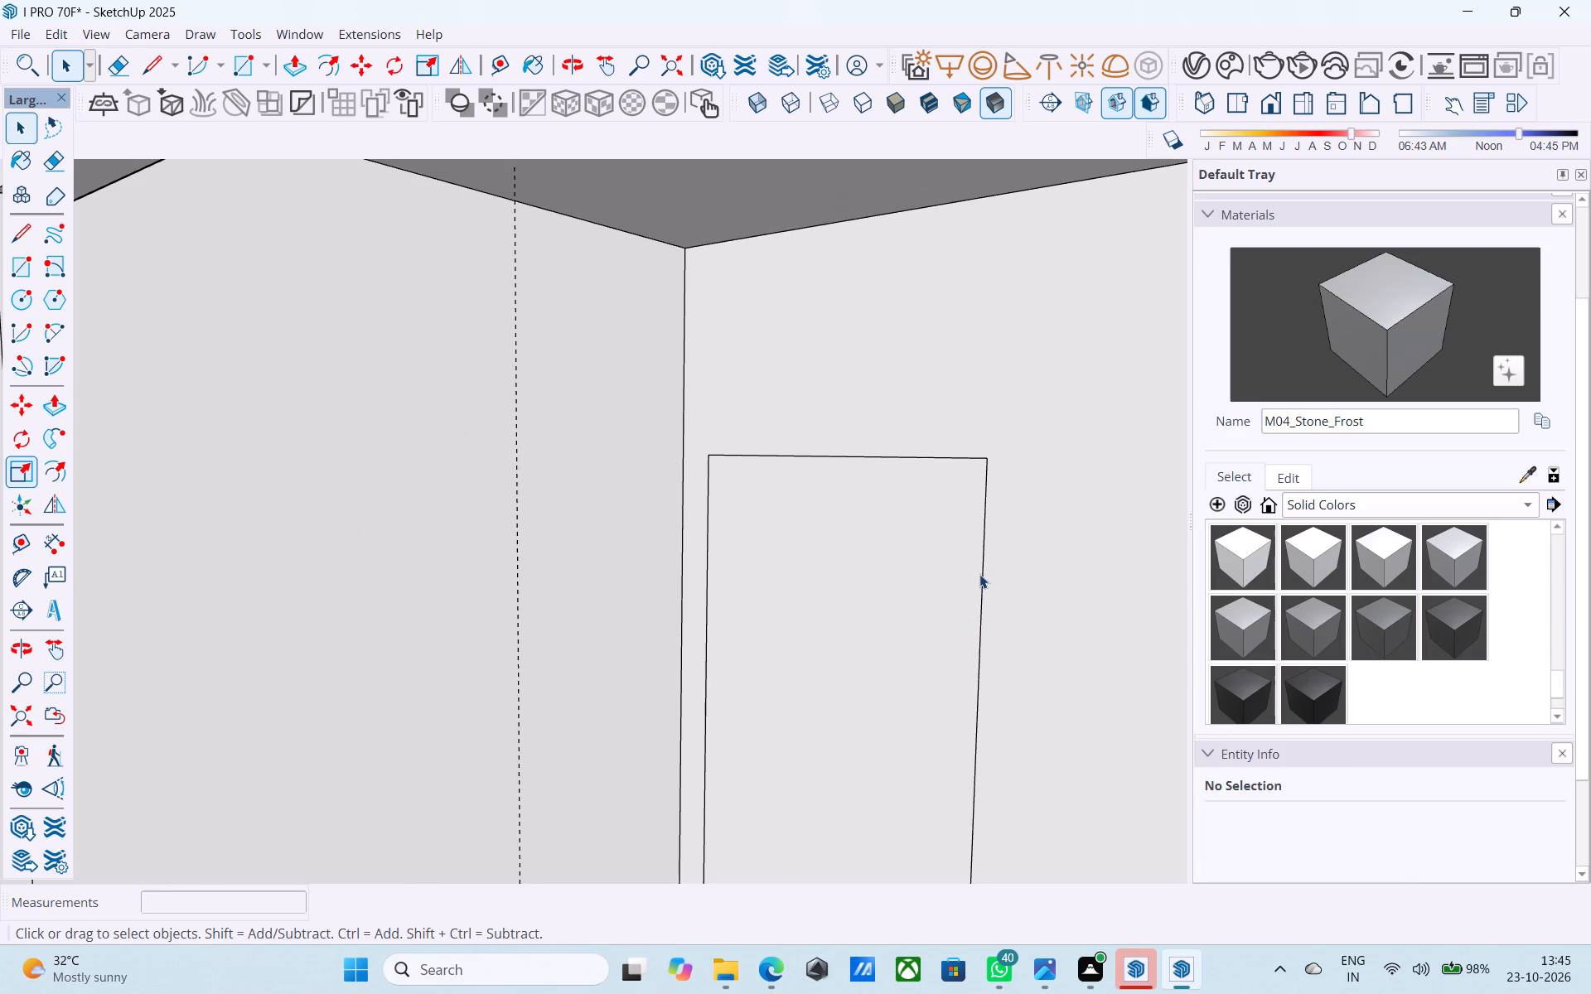
Erase the remaining door frame outline from the lowest recess's back wall.
{"action": "key", "text": "e"}
{"action": "left_click_drag", "start_coordinate": [976, 580], "coordinate": [967, 573]}
{"action": "left_click_drag", "start_coordinate": [960, 446], "coordinate": [990, 559]}
{"action": "left_click_drag", "start_coordinate": [994, 563], "coordinate": [984, 653]}
{"action": "left_click_drag", "start_coordinate": [725, 558], "coordinate": [704, 554]}
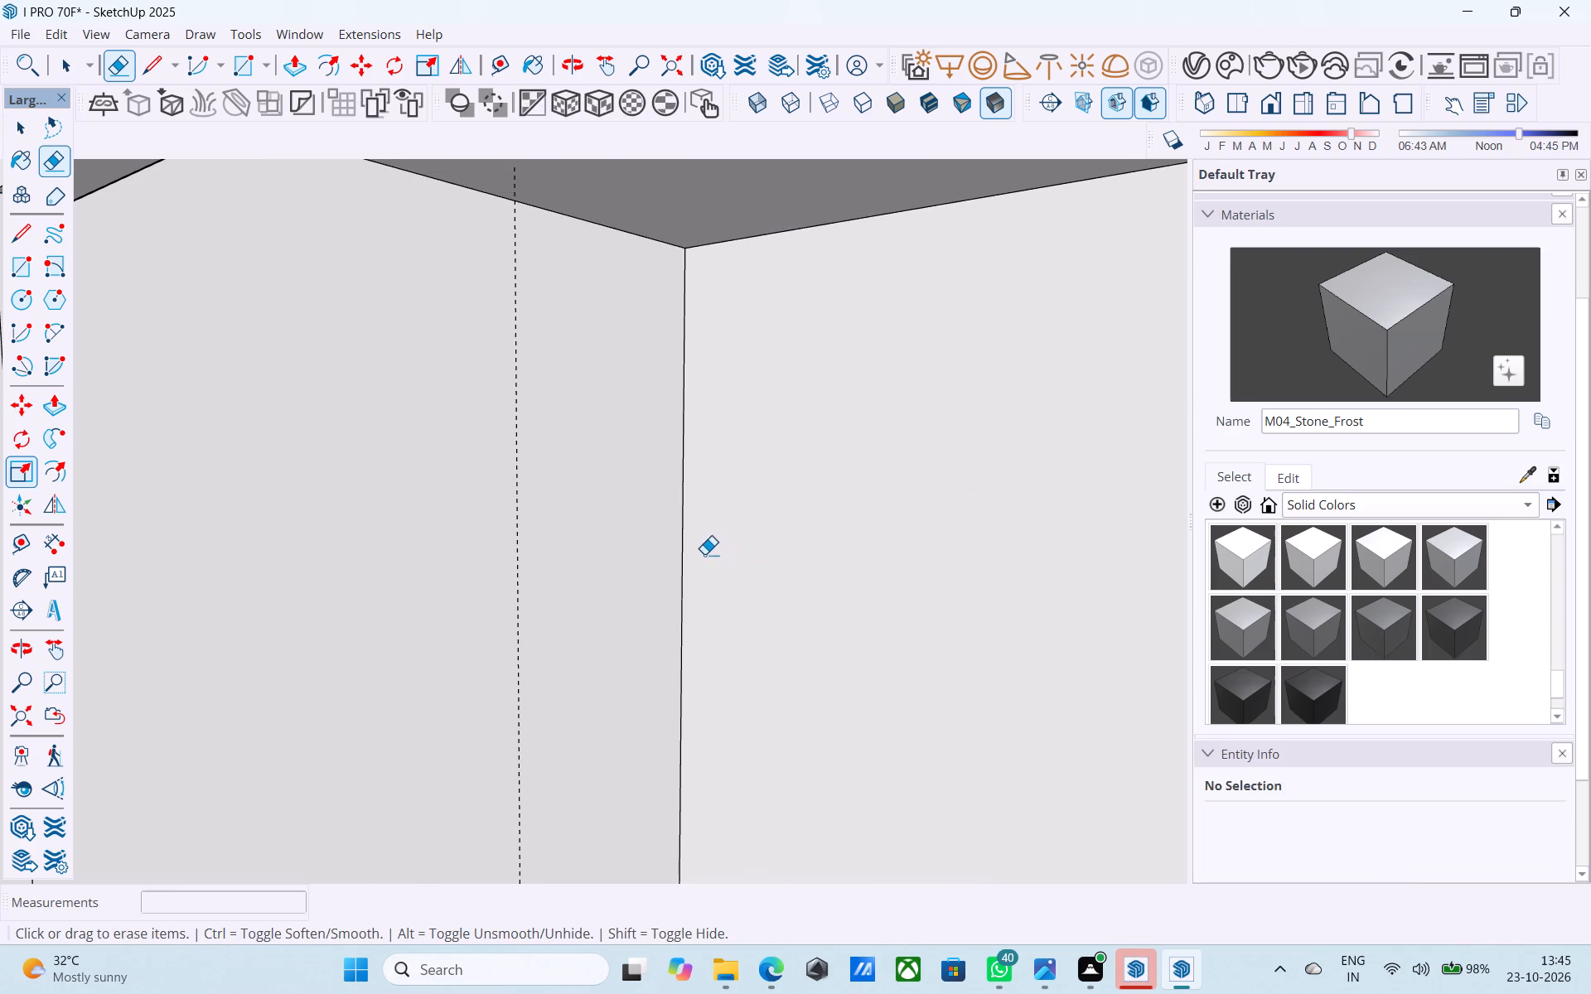
Place a vertical guide 1' from the inner corner edge on the lowest recess's back wall.
{"action": "key", "text": "space"}
{"action": "key", "text": "t"}
{"action": "left_click", "coordinate": [682, 574]}
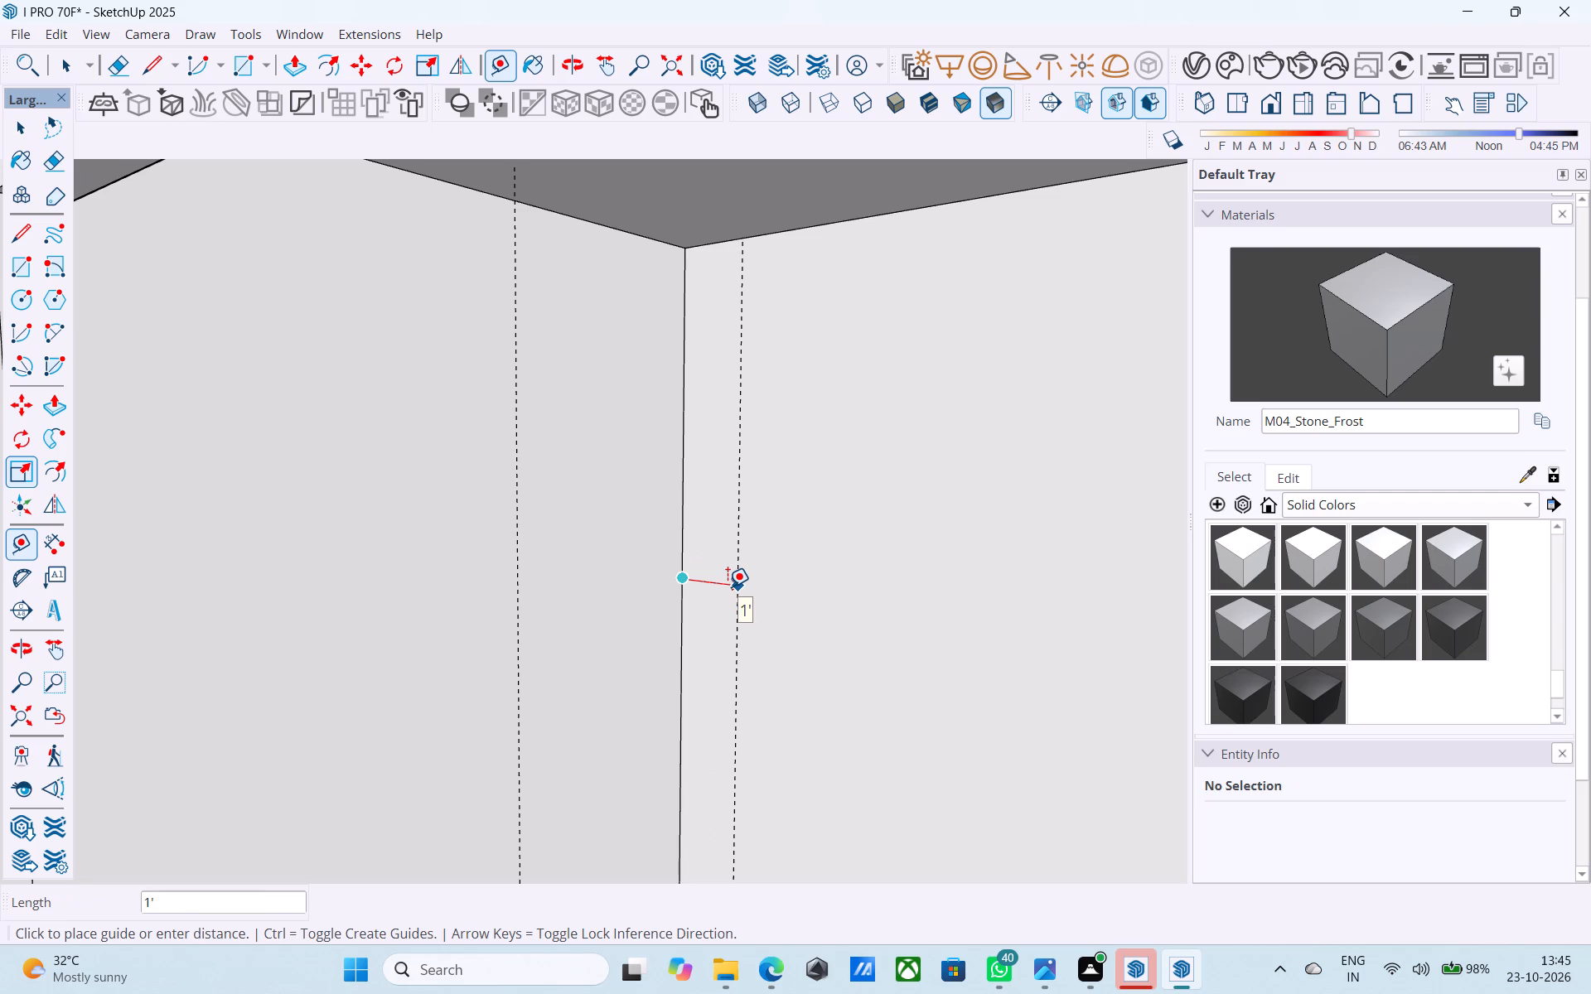
{"action": "key", "text": "1"}
{"action": "key", "text": "apostrophe"}
{"action": "key", "text": "Return"}
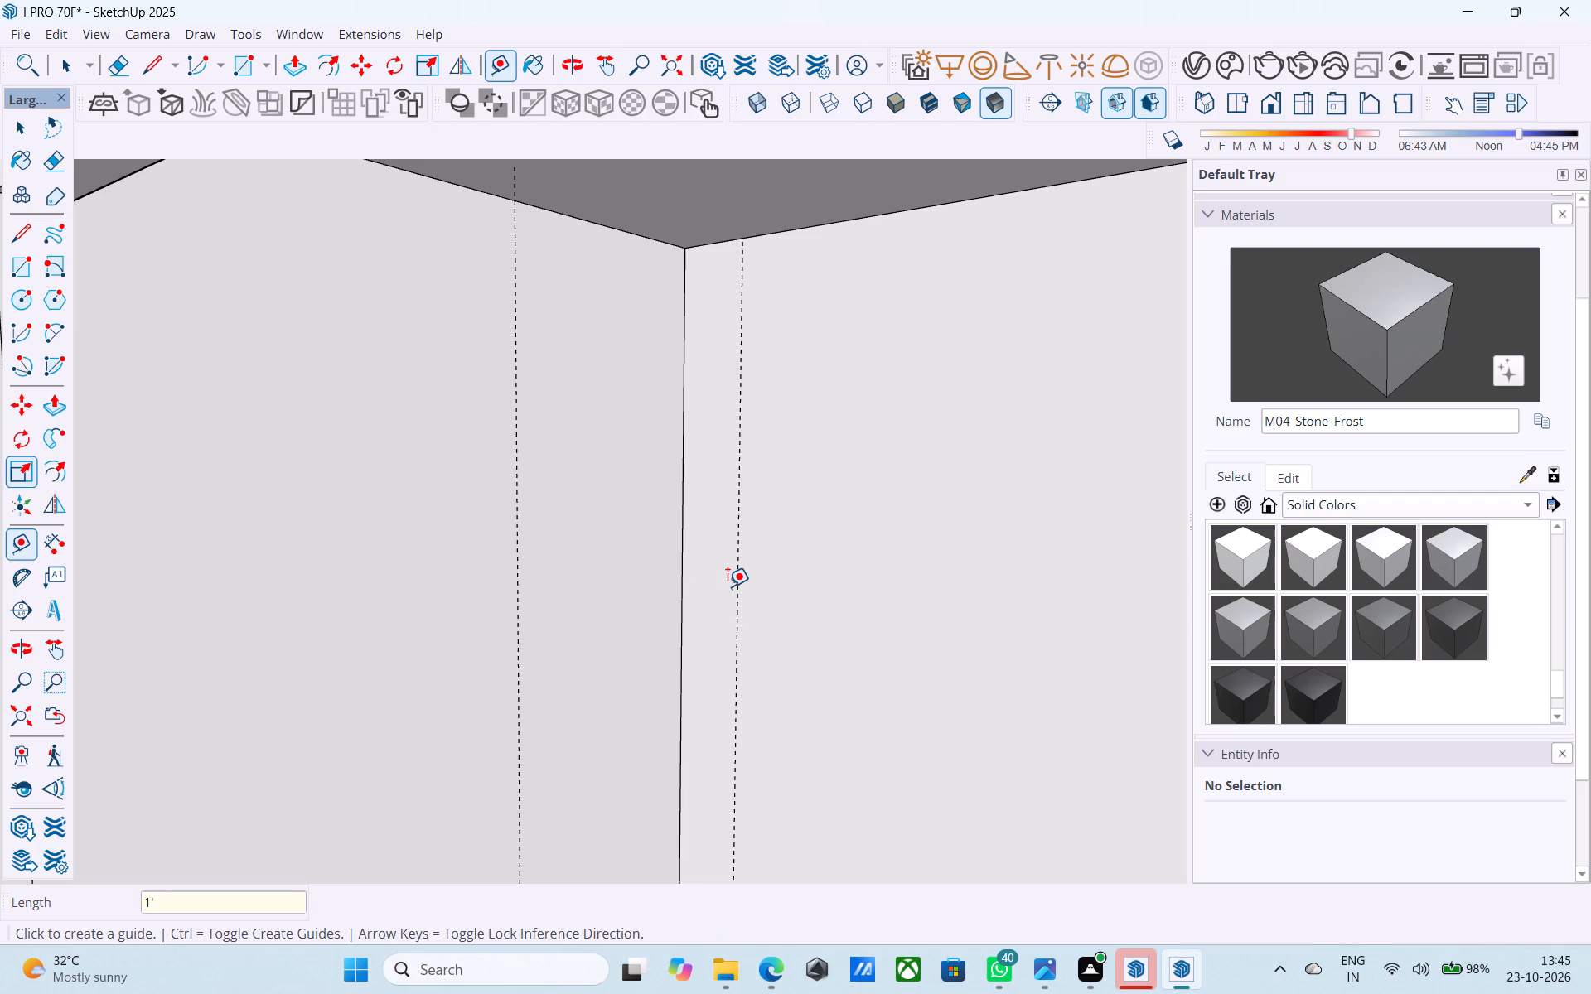
Draw a 4' by 7' upright door rectangle on the lowest recess's back wall, starting where the guide meets the floor.
{"action": "key", "text": "space"}
{"action": "scroll", "coordinate": [729, 586], "scroll_direction": "down", "scroll_amount": 6}
{"action": "middle_click_drag", "start_coordinate": [730, 586], "coordinate": [825, 704]}
{"action": "scroll", "coordinate": [757, 744], "scroll_direction": "up", "scroll_amount": 2}
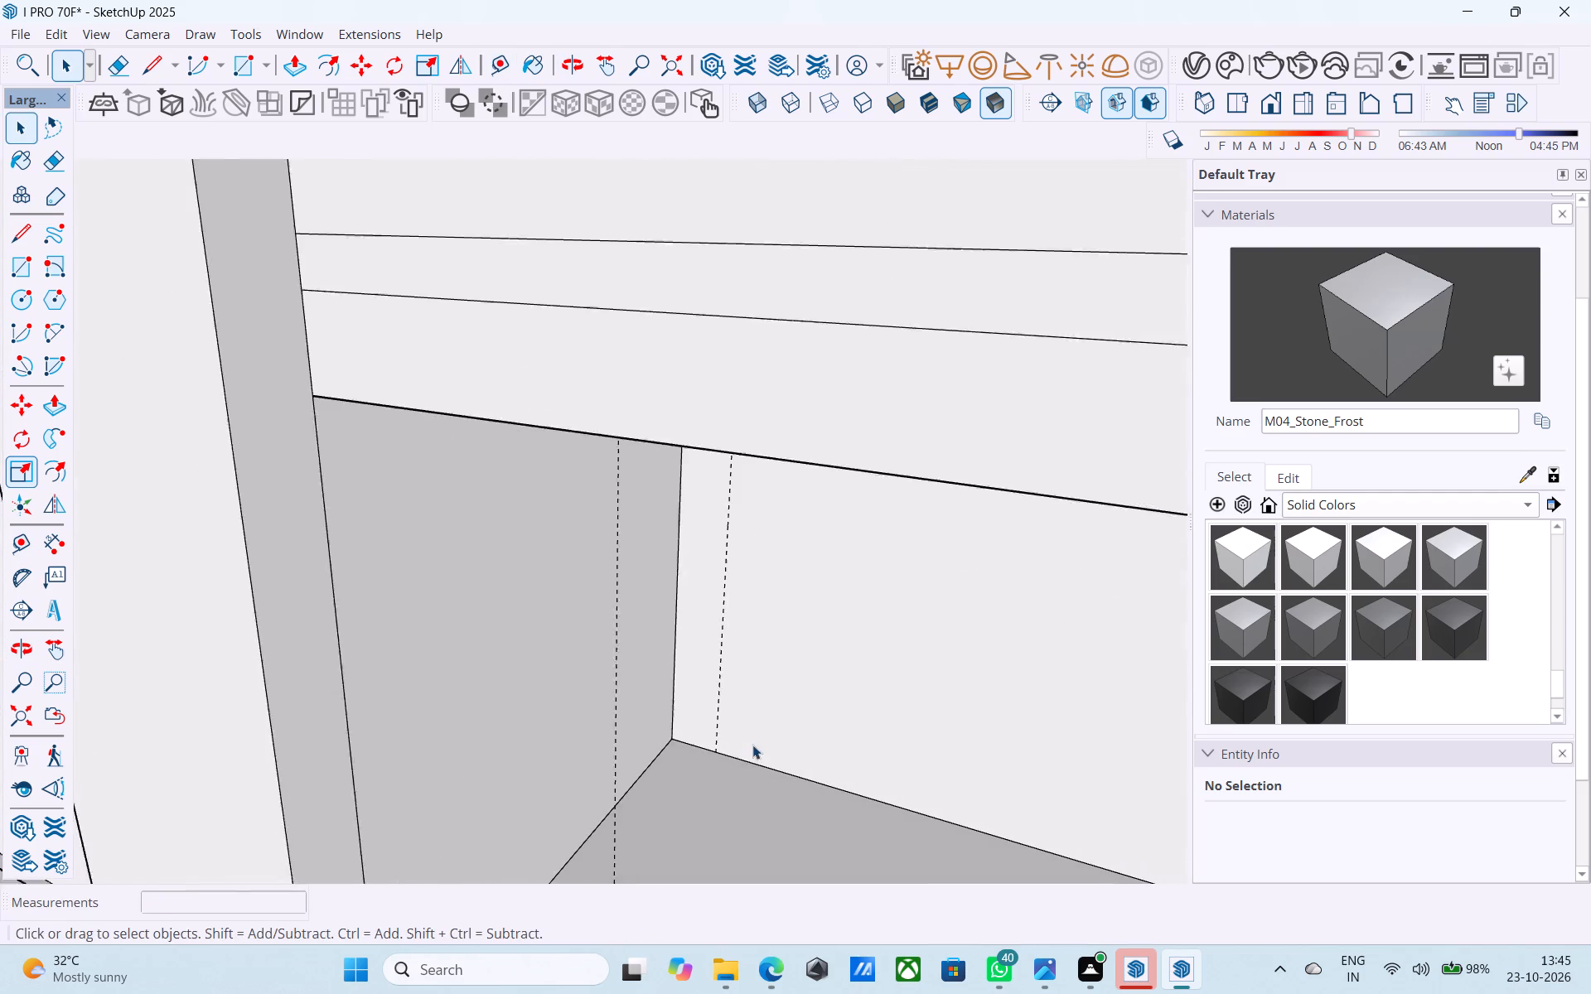
{"action": "scroll", "coordinate": [752, 745], "scroll_direction": "up", "scroll_amount": 2}
{"action": "middle_click", "coordinate": [724, 753]}
{"action": "key", "text": "r"}
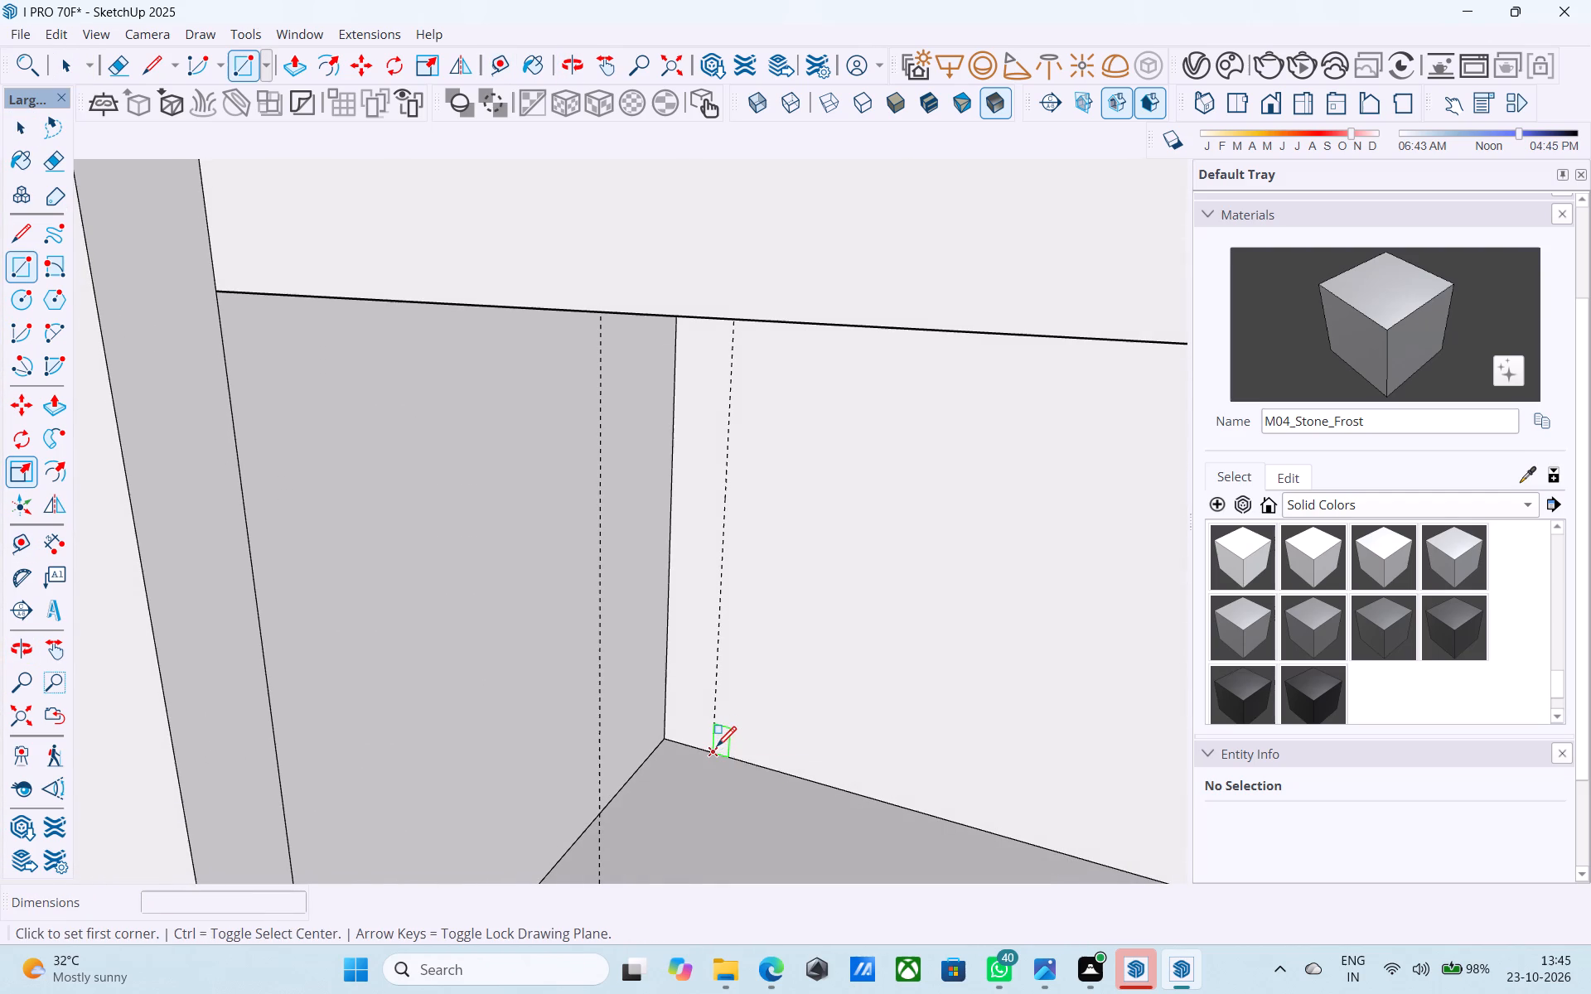
{"action": "left_click", "coordinate": [717, 748]}
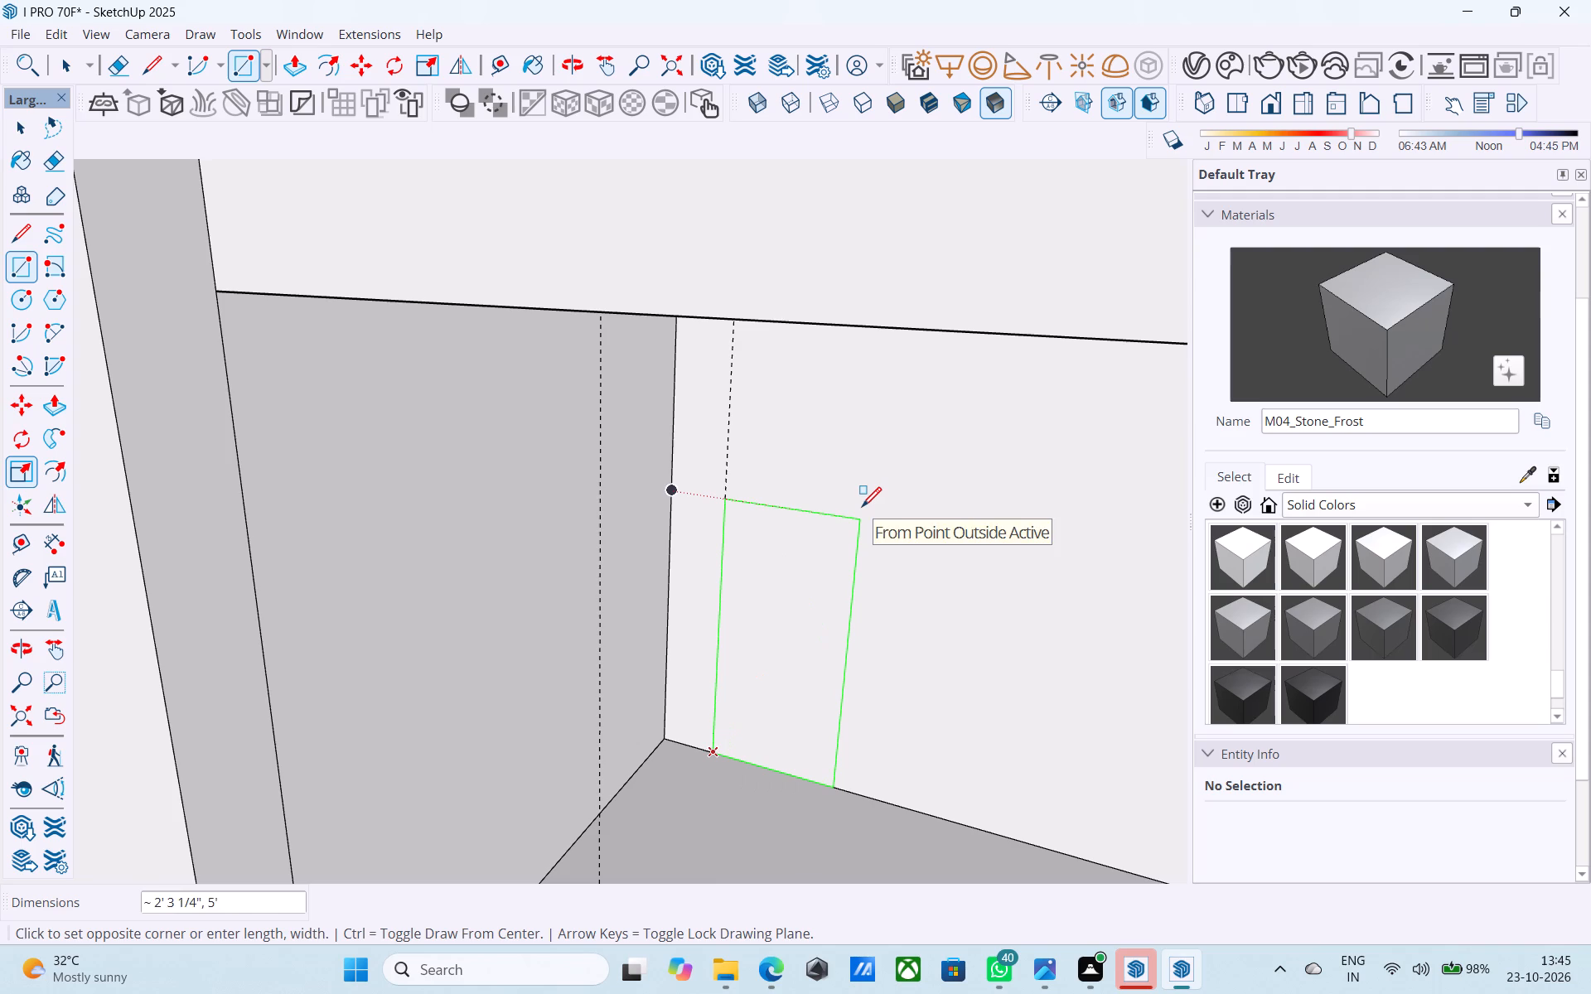
{"action": "type", "text": "7',4'"}
{"action": "key", "text": "Return"}
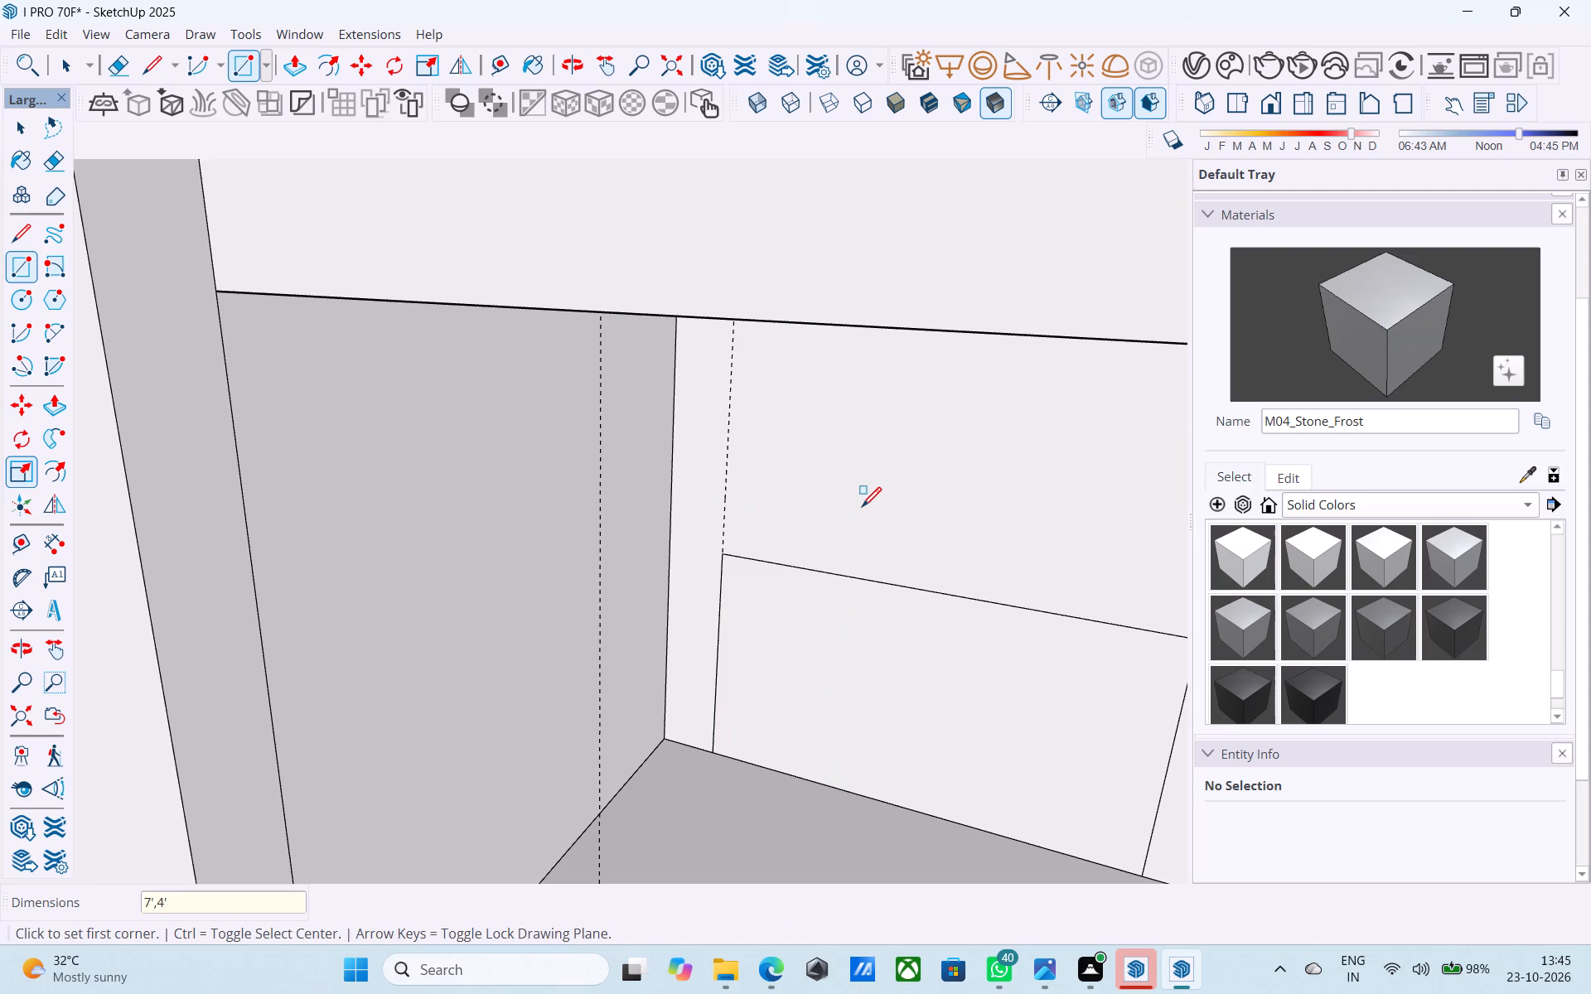
{"action": "type", "text": "4',7'"}
{"action": "key", "text": "Return"}
Offset the new door rectangle 3" inward to form the frame border.
{"action": "key", "text": "space"}
{"action": "left_click", "coordinate": [862, 509]}
{"action": "key", "text": "f"}
{"action": "left_click", "coordinate": [856, 514]}
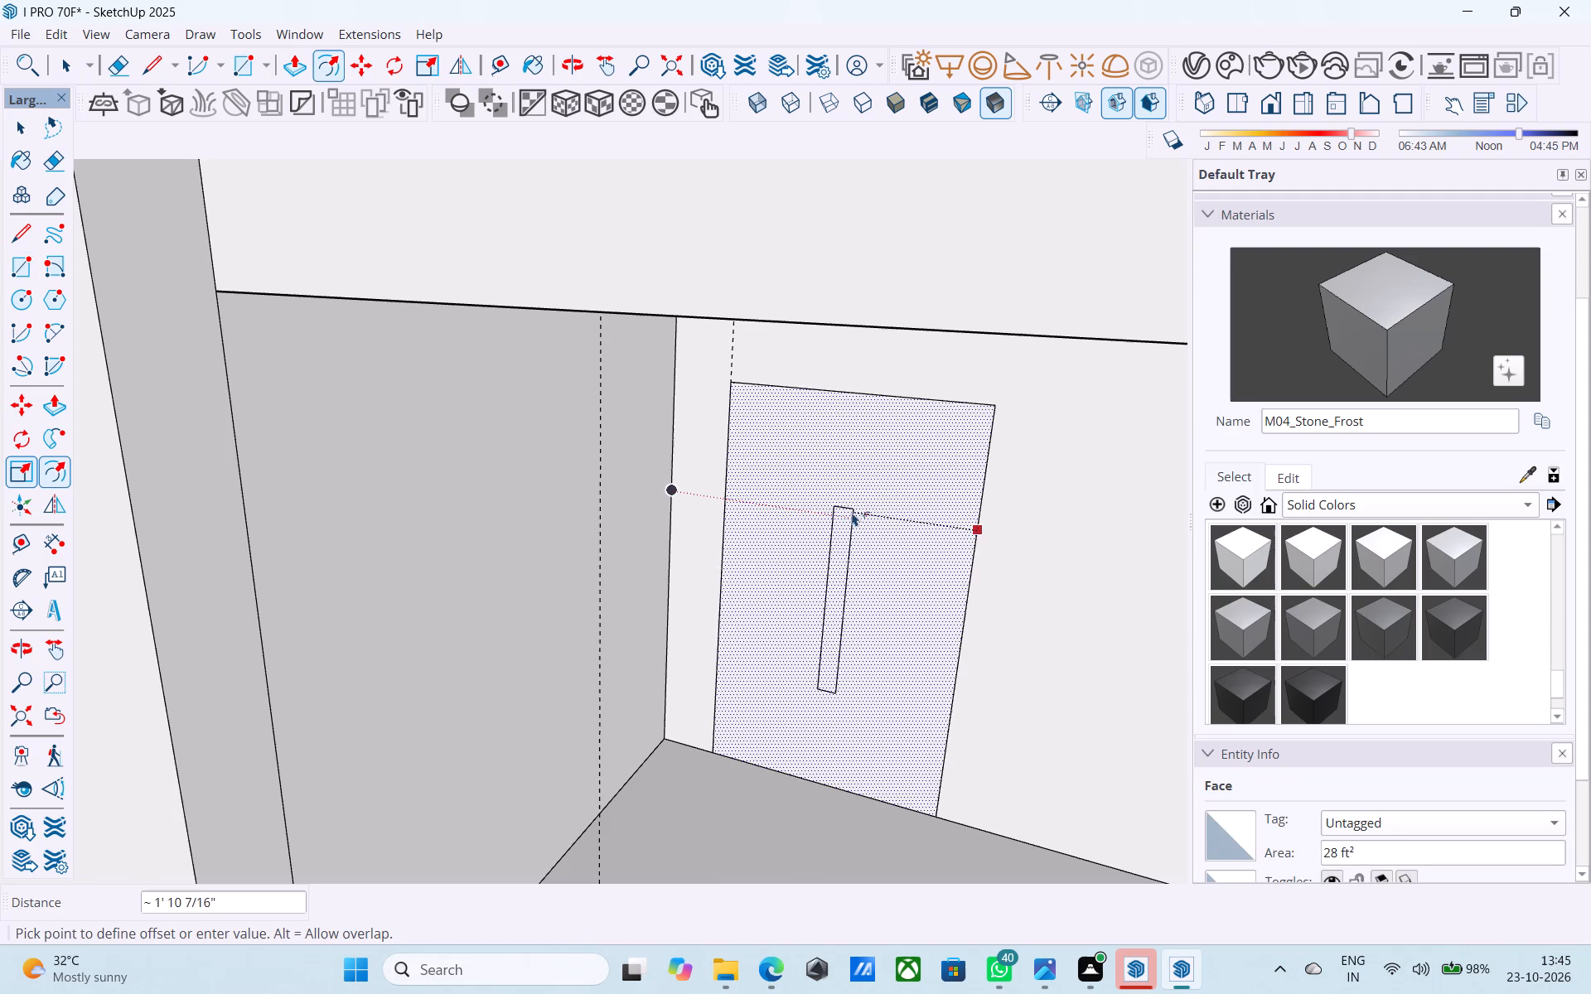
{"action": "type", "text": "3\""}
{"action": "key", "text": "Return"}
{"action": "type", "text": "N"}
{"action": "key", "text": "space"}
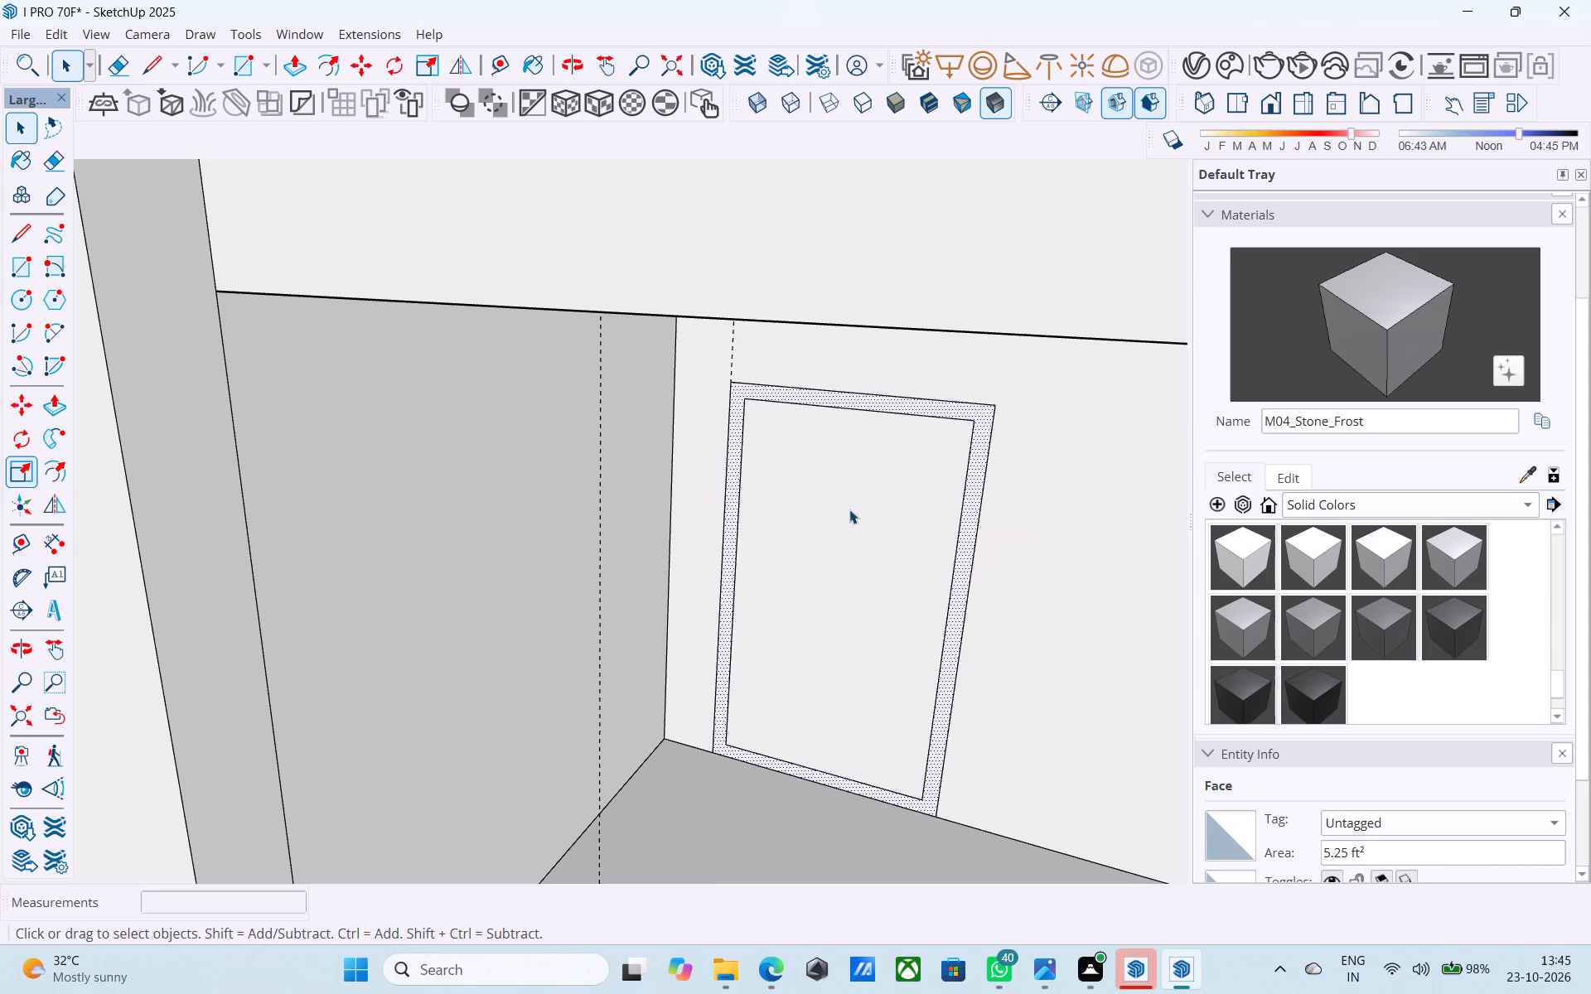
Push the lowest frame's inner face through the wall to cut the doorway.
{"action": "left_click", "coordinate": [849, 509]}
{"action": "key", "text": "p"}
{"action": "left_click", "coordinate": [849, 572]}
{"action": "left_click", "coordinate": [875, 508]}
Repeat the same push on the inner face of the top recess's door frame to cut that doorway.
{"action": "scroll", "coordinate": [880, 477], "scroll_direction": "down", "scroll_amount": 5}
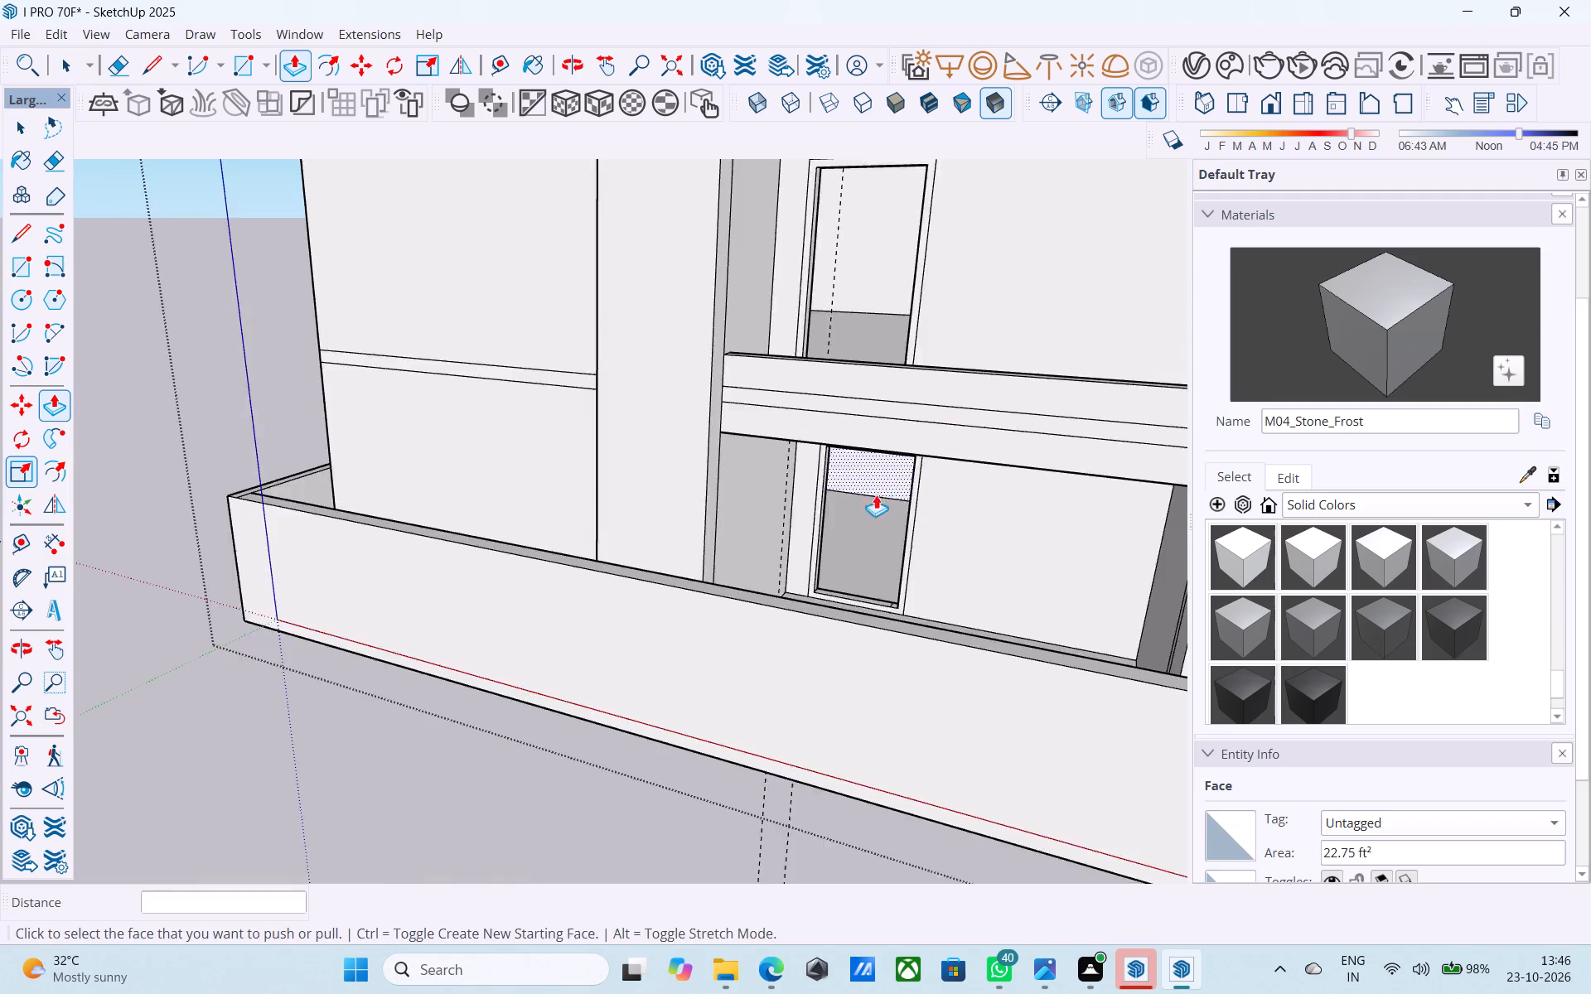
{"action": "scroll", "coordinate": [876, 495], "scroll_direction": "down", "scroll_amount": 6}
{"action": "middle_click_drag", "start_coordinate": [863, 567], "coordinate": [991, 482]}
{"action": "middle_click_drag", "start_coordinate": [988, 484], "coordinate": [857, 568]}
{"action": "scroll", "coordinate": [858, 569], "scroll_direction": "down", "scroll_amount": 3}
{"action": "middle_click_drag", "start_coordinate": [844, 596], "coordinate": [829, 759]}
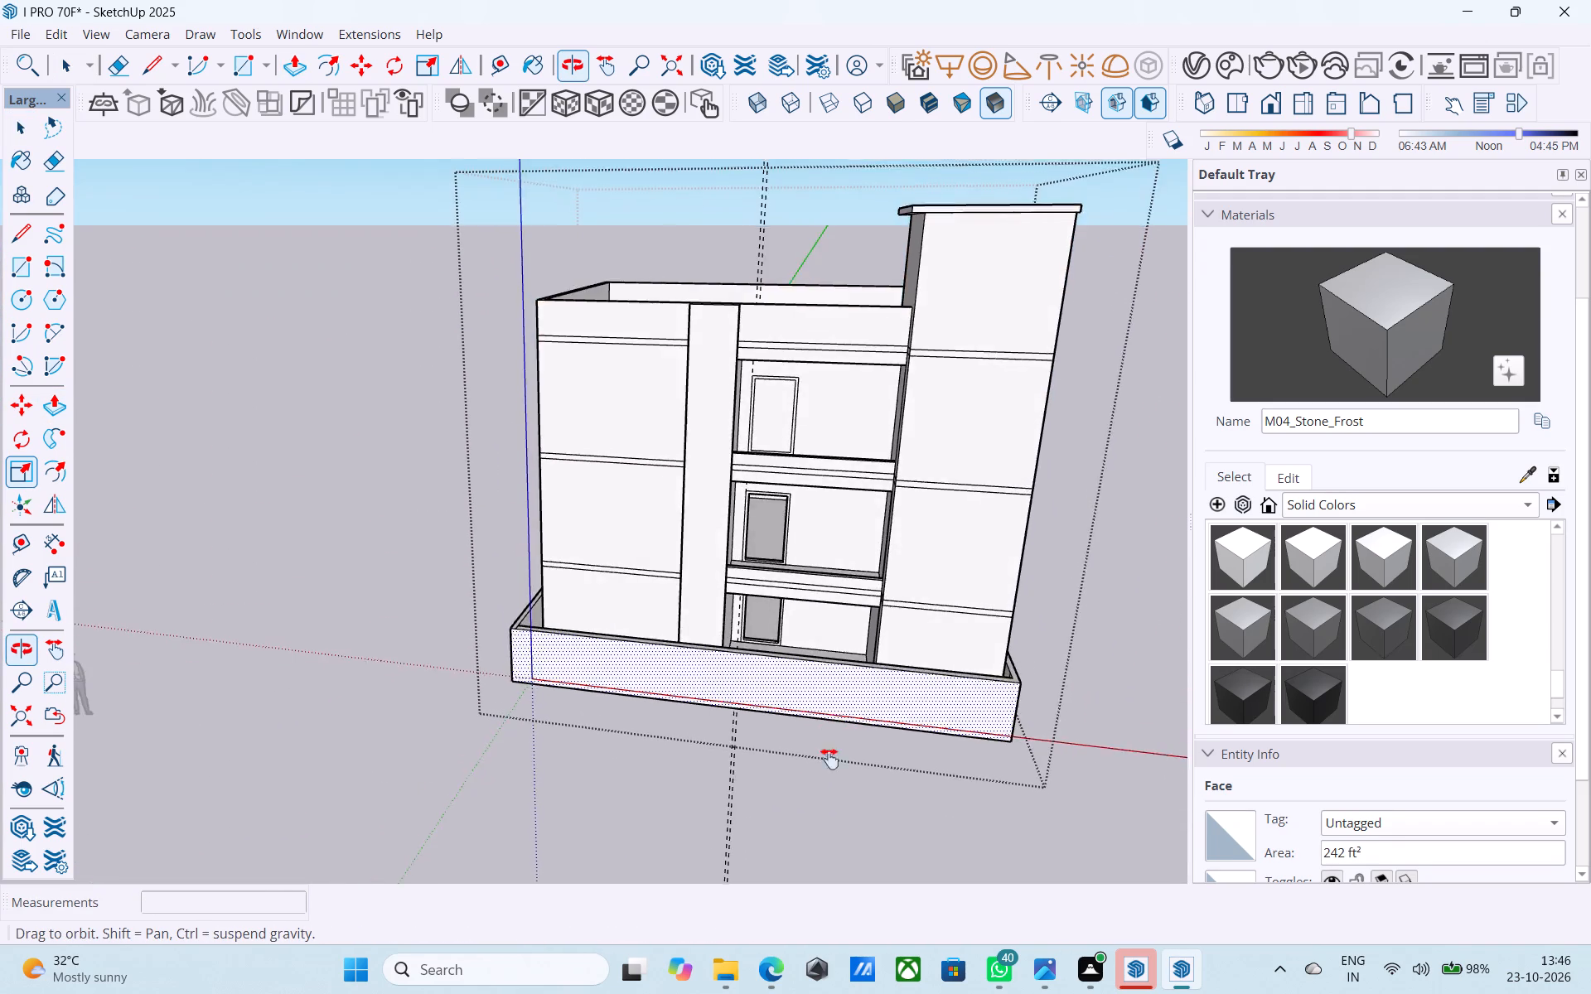
{"action": "middle_click_drag", "start_coordinate": [829, 759], "coordinate": [814, 885]}
{"action": "scroll", "coordinate": [784, 581], "scroll_direction": "up", "scroll_amount": 9}
{"action": "double_click", "coordinate": [707, 548]}
Examine the building's side elevation with its three doorways and the adjoining brick-panelled front elevation.
{"action": "scroll", "coordinate": [707, 547], "scroll_direction": "down", "scroll_amount": 6}
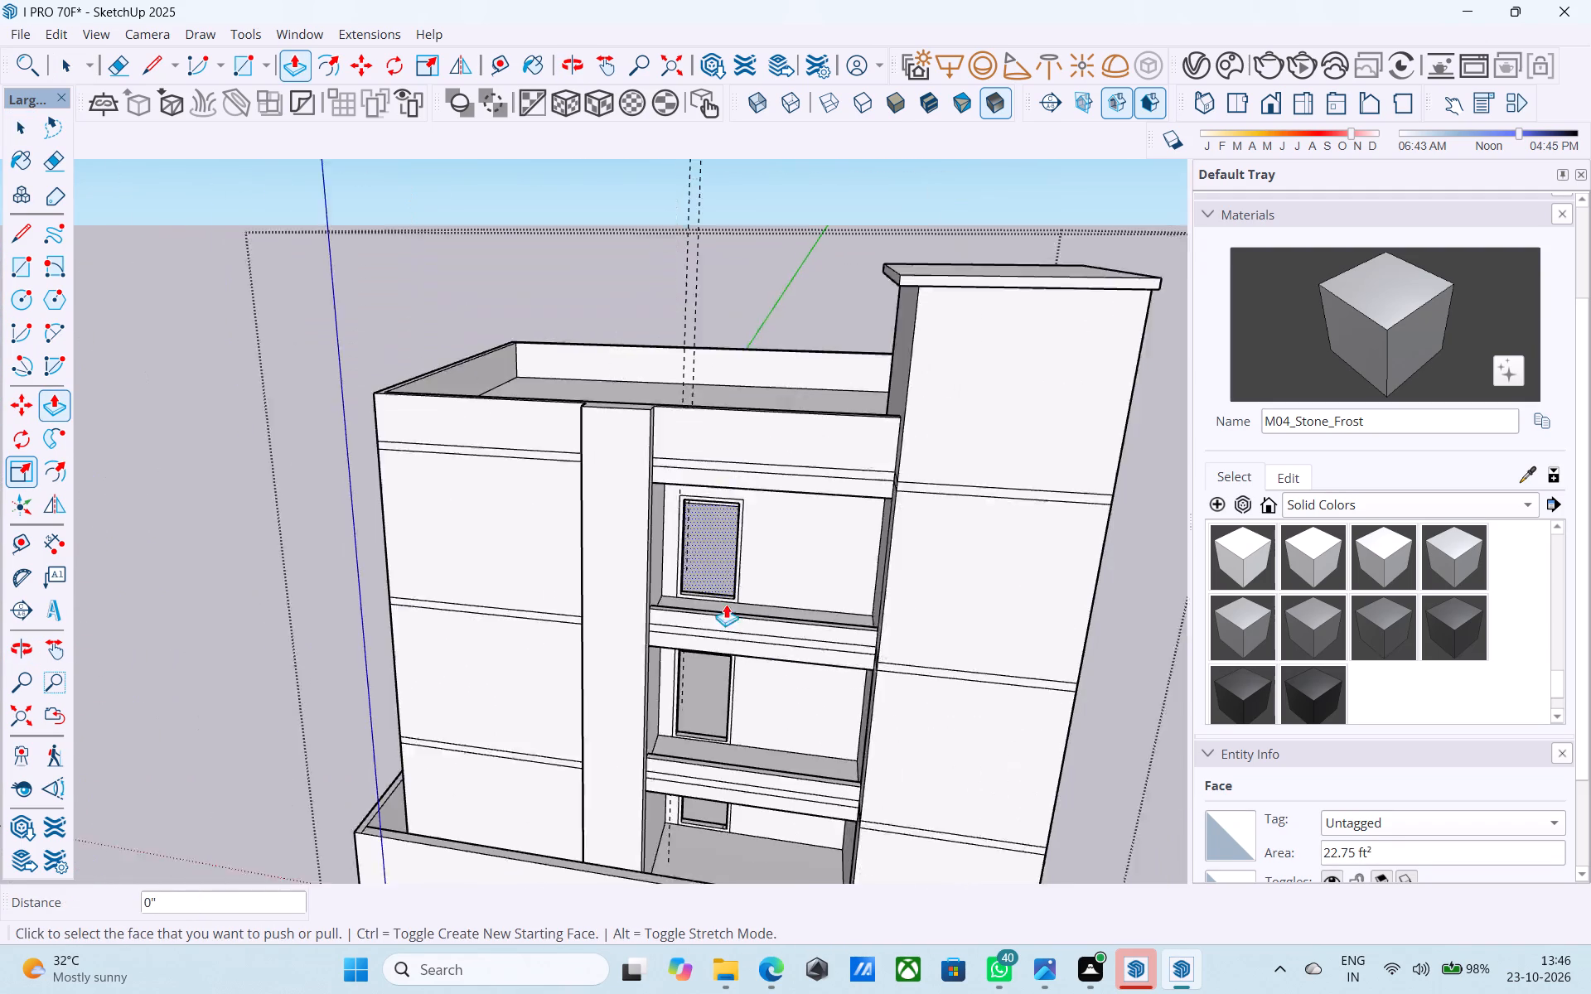
{"action": "middle_click_drag", "start_coordinate": [735, 664], "coordinate": [823, 644]}
{"action": "scroll", "coordinate": [713, 542], "scroll_direction": "down", "scroll_amount": 3}
{"action": "middle_click_drag", "start_coordinate": [732, 577], "coordinate": [478, 523]}
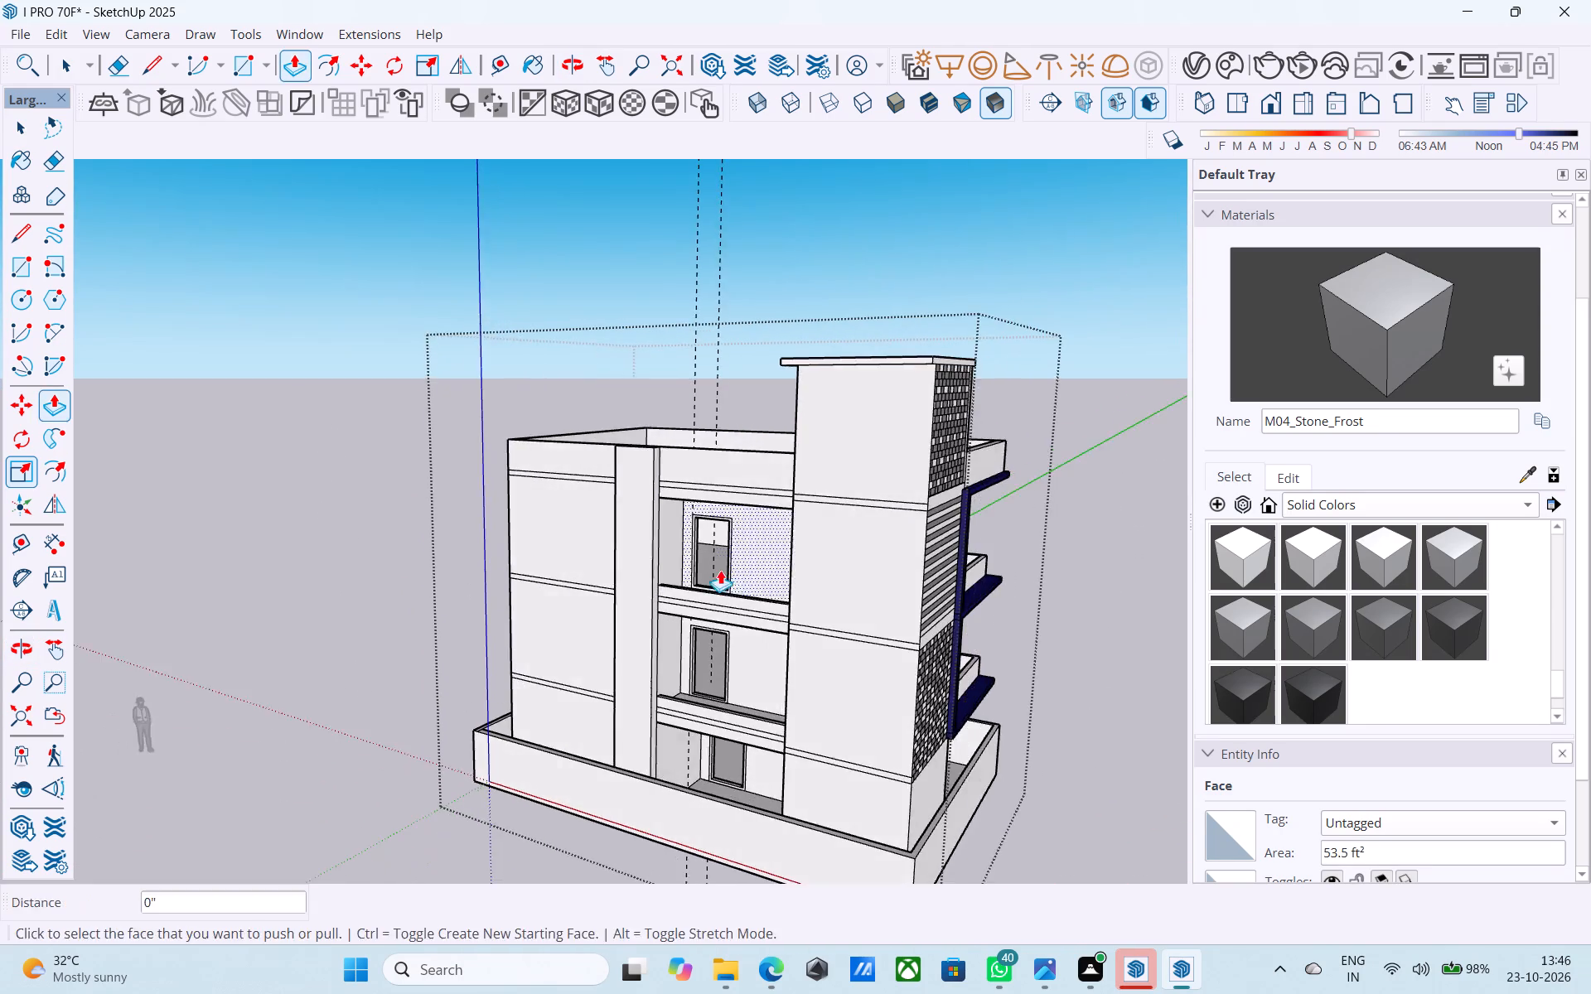
{"action": "middle_click_drag", "start_coordinate": [715, 565], "coordinate": [592, 554]}
{"action": "middle_click_drag", "start_coordinate": [600, 559], "coordinate": [607, 569]}
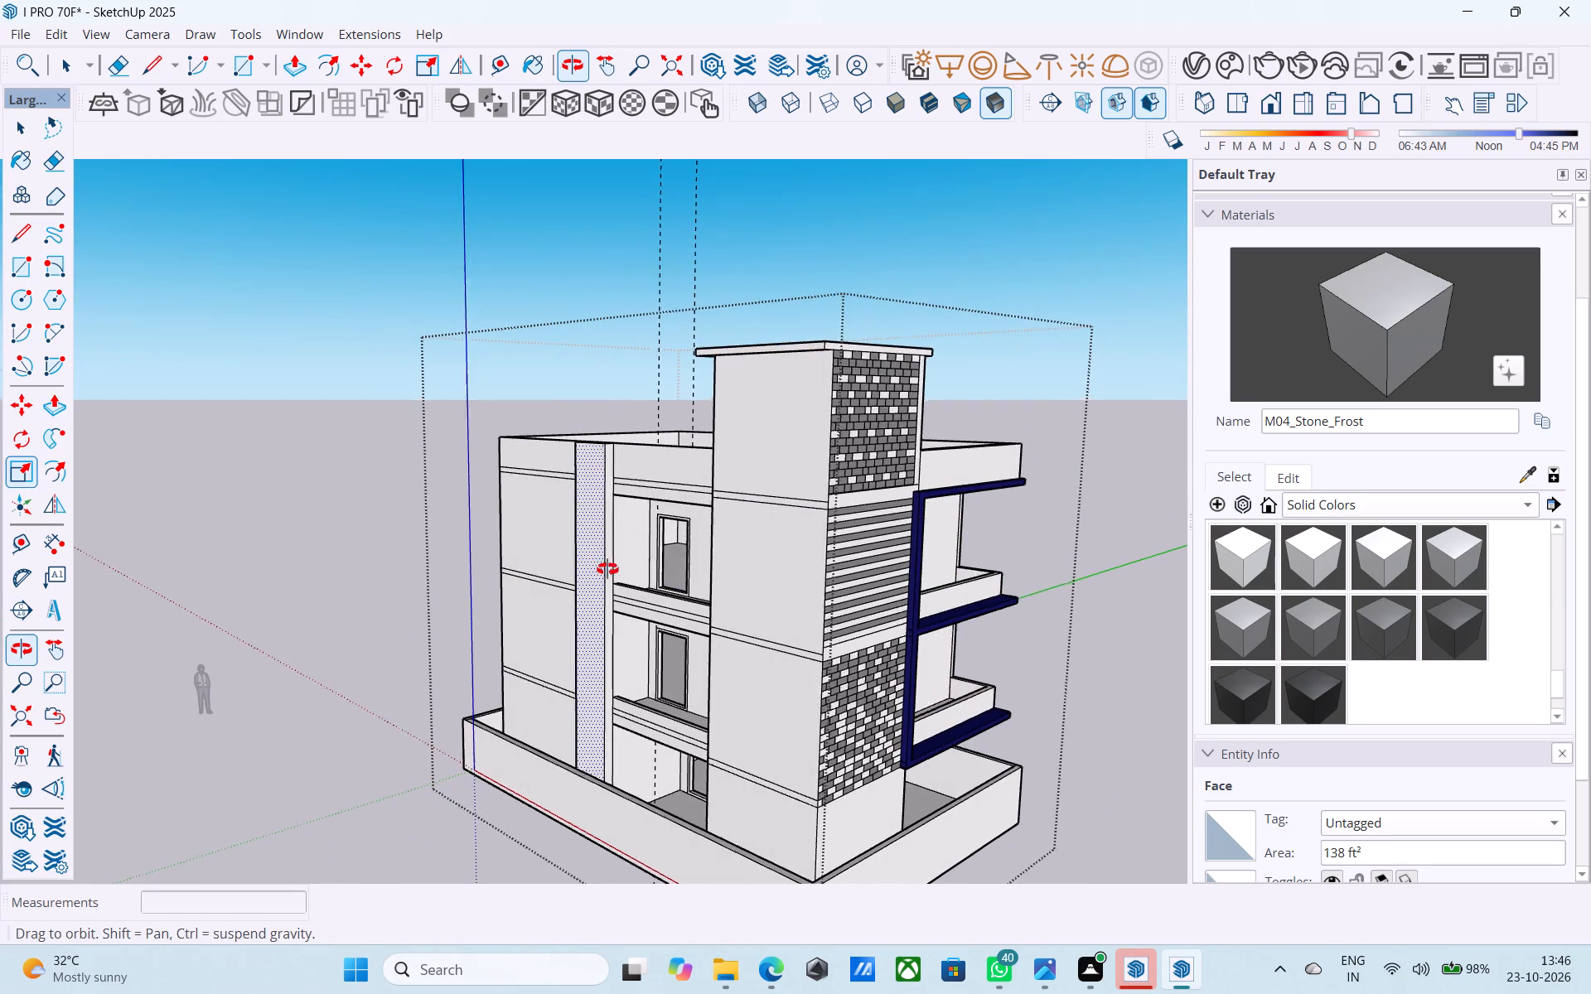
{"action": "middle_click_drag", "start_coordinate": [607, 569], "coordinate": [611, 577]}
{"action": "scroll", "coordinate": [603, 657], "scroll_direction": "up", "scroll_amount": 4}
{"action": "scroll", "coordinate": [599, 658], "scroll_direction": "down", "scroll_amount": 4}
{"action": "middle_click_drag", "start_coordinate": [569, 654], "coordinate": [402, 673]}
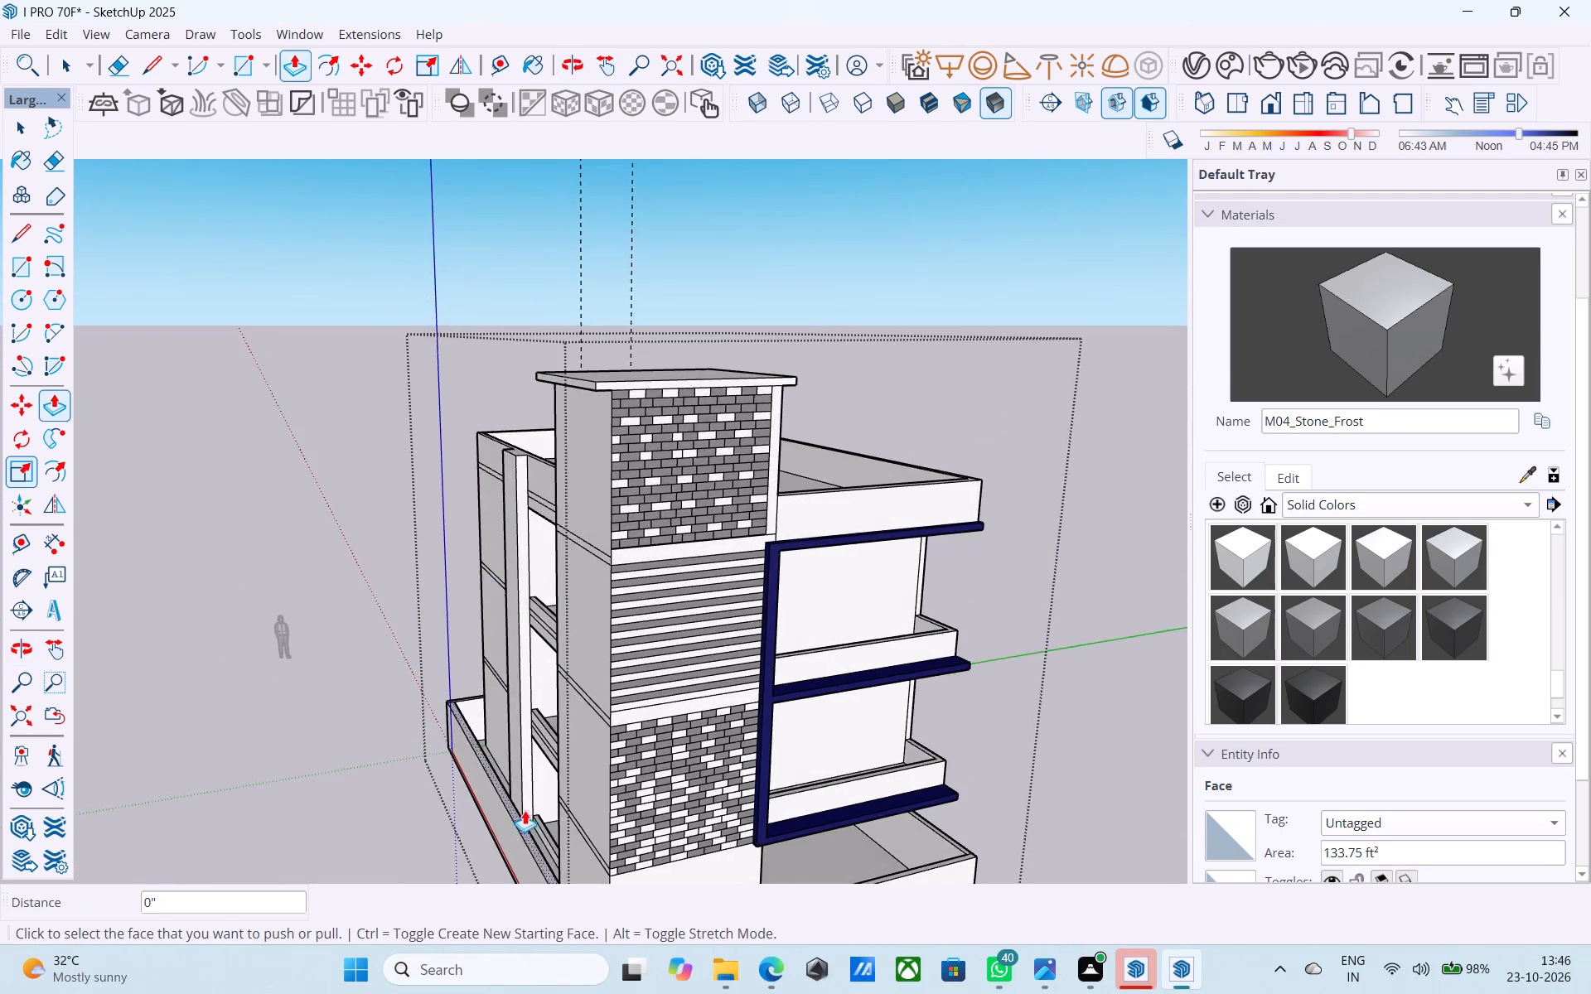
Raise the top face of the low wall along the lowest recess's front edge by 2'.
{"action": "scroll", "coordinate": [537, 825], "scroll_direction": "up", "scroll_amount": 5}
{"action": "middle_click_drag", "start_coordinate": [540, 828], "coordinate": [578, 788]}
{"action": "scroll", "coordinate": [448, 644], "scroll_direction": "down", "scroll_amount": 6}
{"action": "middle_click_drag", "start_coordinate": [502, 741], "coordinate": [567, 829]}
{"action": "scroll", "coordinate": [645, 803], "scroll_direction": "up", "scroll_amount": 7}
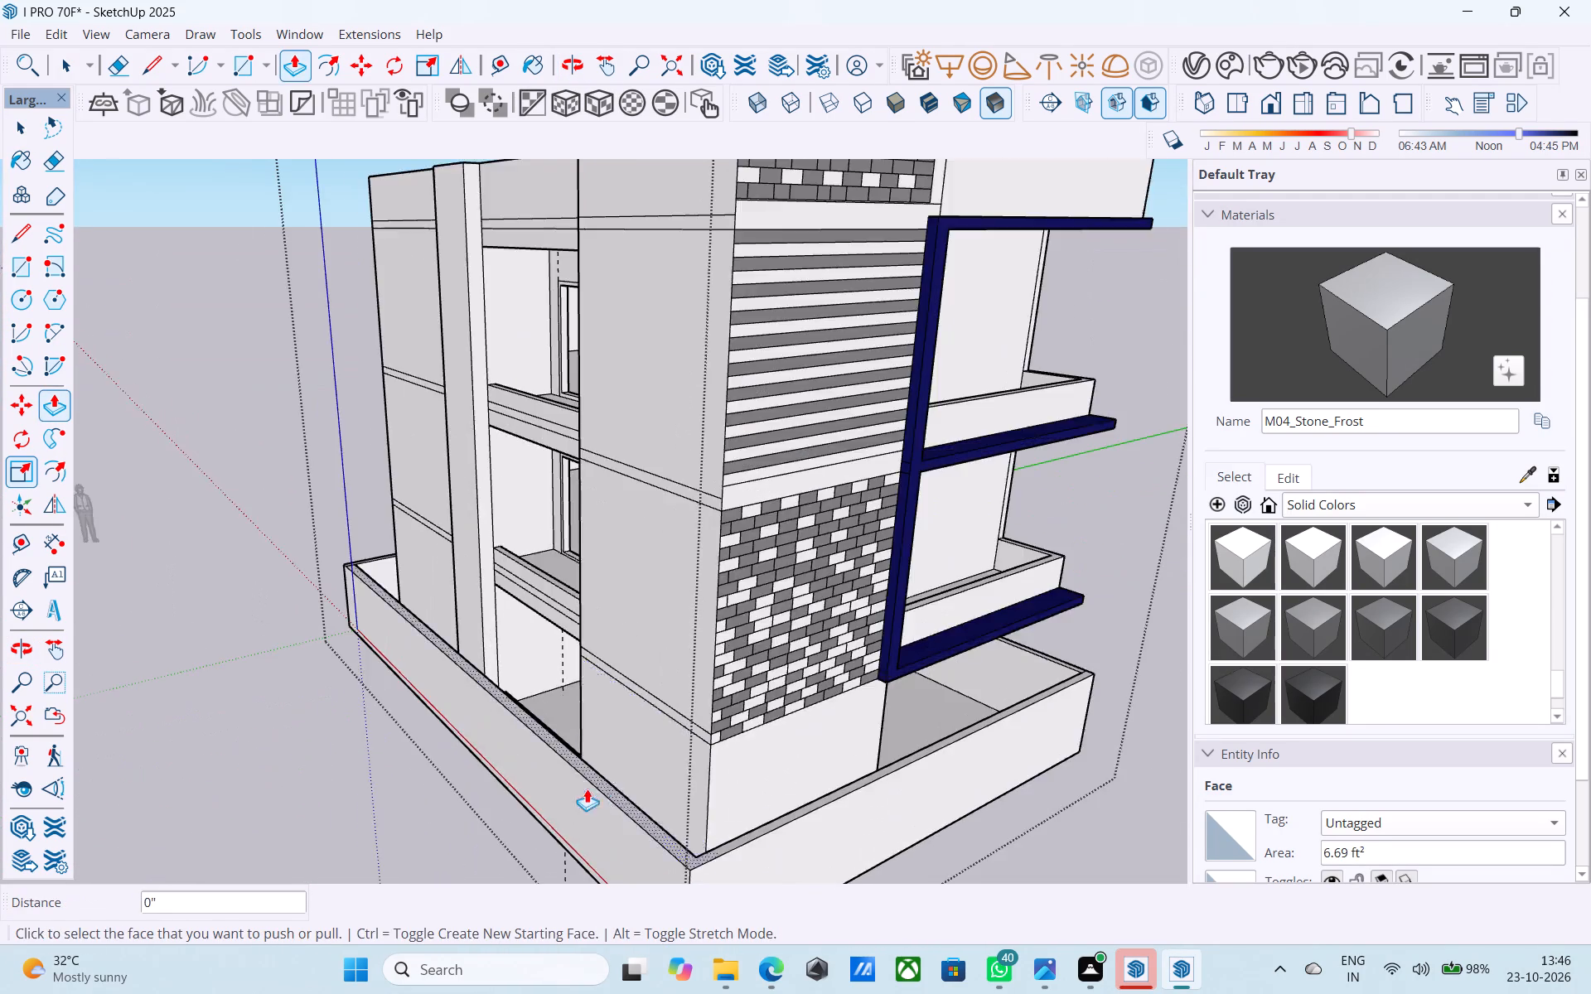
{"action": "scroll", "coordinate": [587, 789], "scroll_direction": "up", "scroll_amount": 4}
{"action": "middle_click_drag", "start_coordinate": [559, 784], "coordinate": [521, 799]}
{"action": "scroll", "coordinate": [493, 746], "scroll_direction": "up", "scroll_amount": 3}
{"action": "key", "text": "space"}
{"action": "middle_click_drag", "start_coordinate": [501, 712], "coordinate": [523, 772]}
{"action": "middle_click_drag", "start_coordinate": [652, 771], "coordinate": [597, 746]}
{"action": "scroll", "coordinate": [547, 774], "scroll_direction": "up", "scroll_amount": 4}
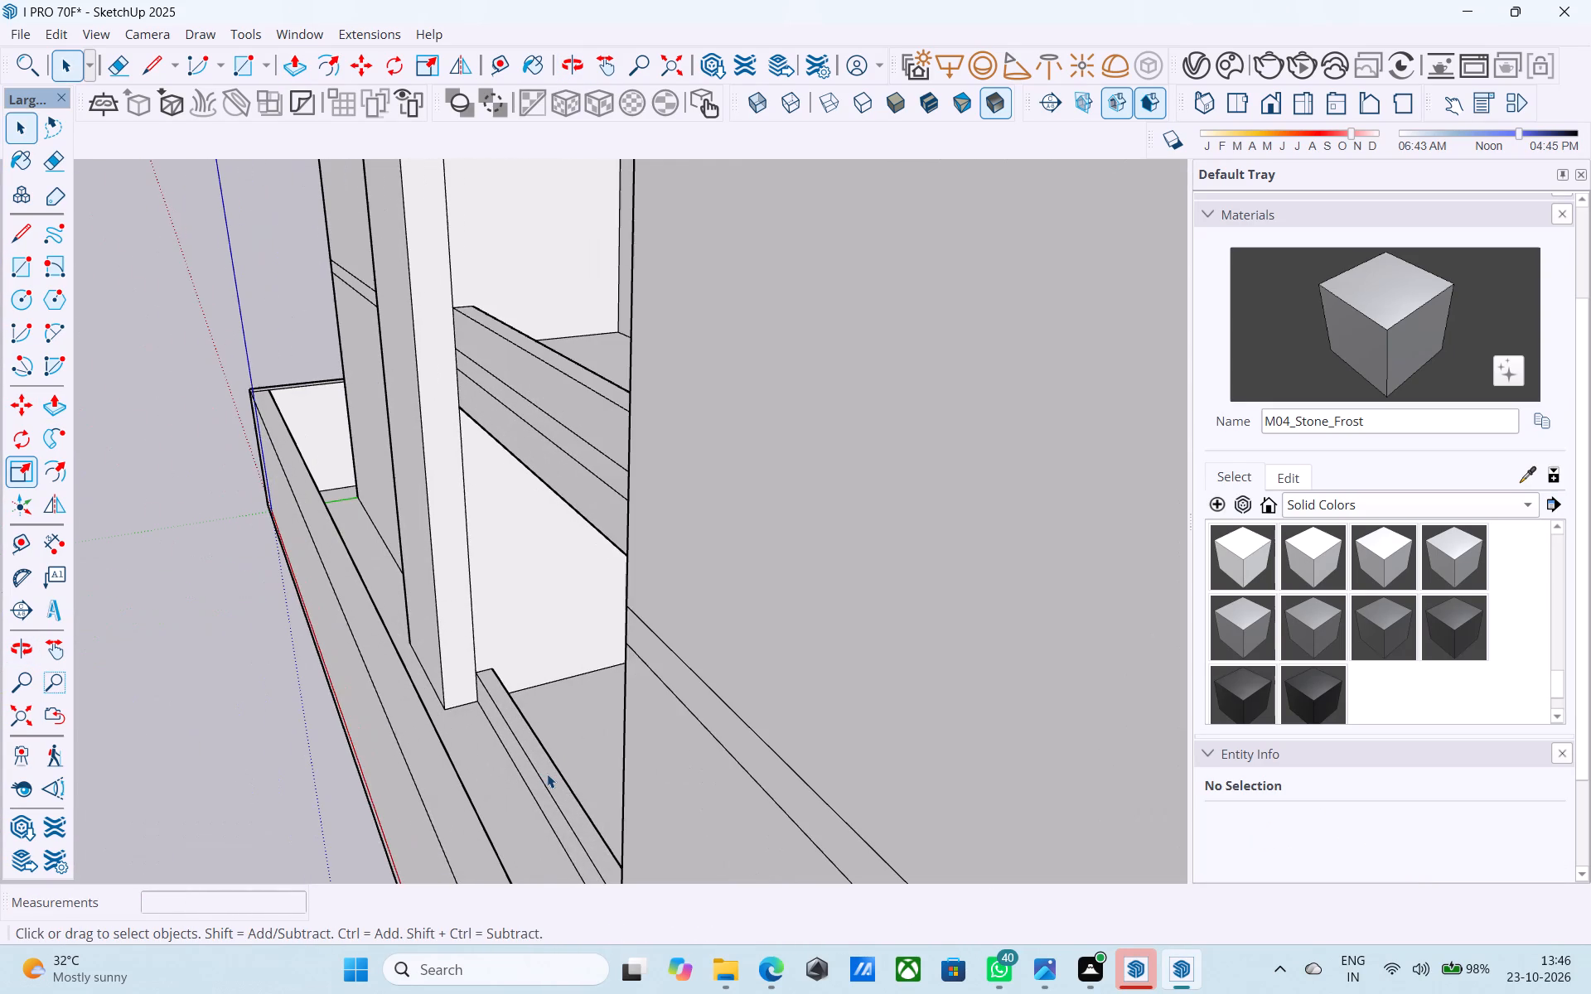
{"action": "left_click", "coordinate": [547, 774]}
{"action": "key", "text": "p"}
{"action": "left_click", "coordinate": [547, 774]}
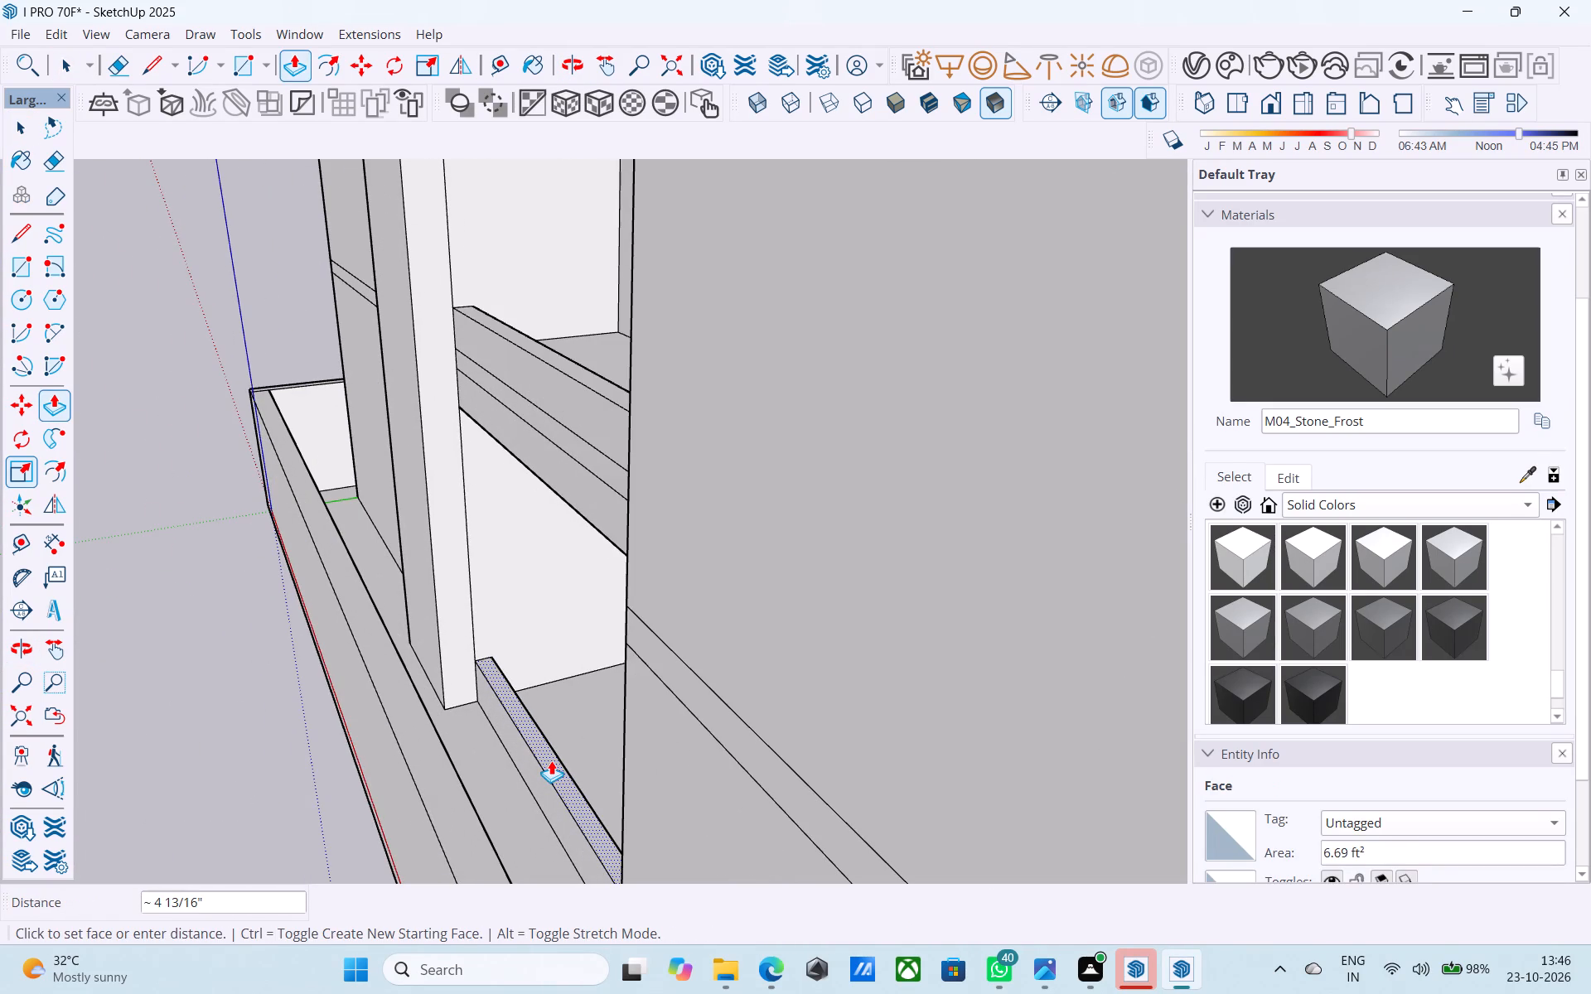
{"action": "type", "text": "2'"}
{"action": "key", "text": "Return"}
Examine the raised low wall and the surrounding elevations from several angles.
{"action": "middle_click_drag", "start_coordinate": [551, 760], "coordinate": [1007, 662]}
{"action": "scroll", "coordinate": [489, 654], "scroll_direction": "down", "scroll_amount": 9}
{"action": "middle_click_drag", "start_coordinate": [719, 610], "coordinate": [755, 646]}
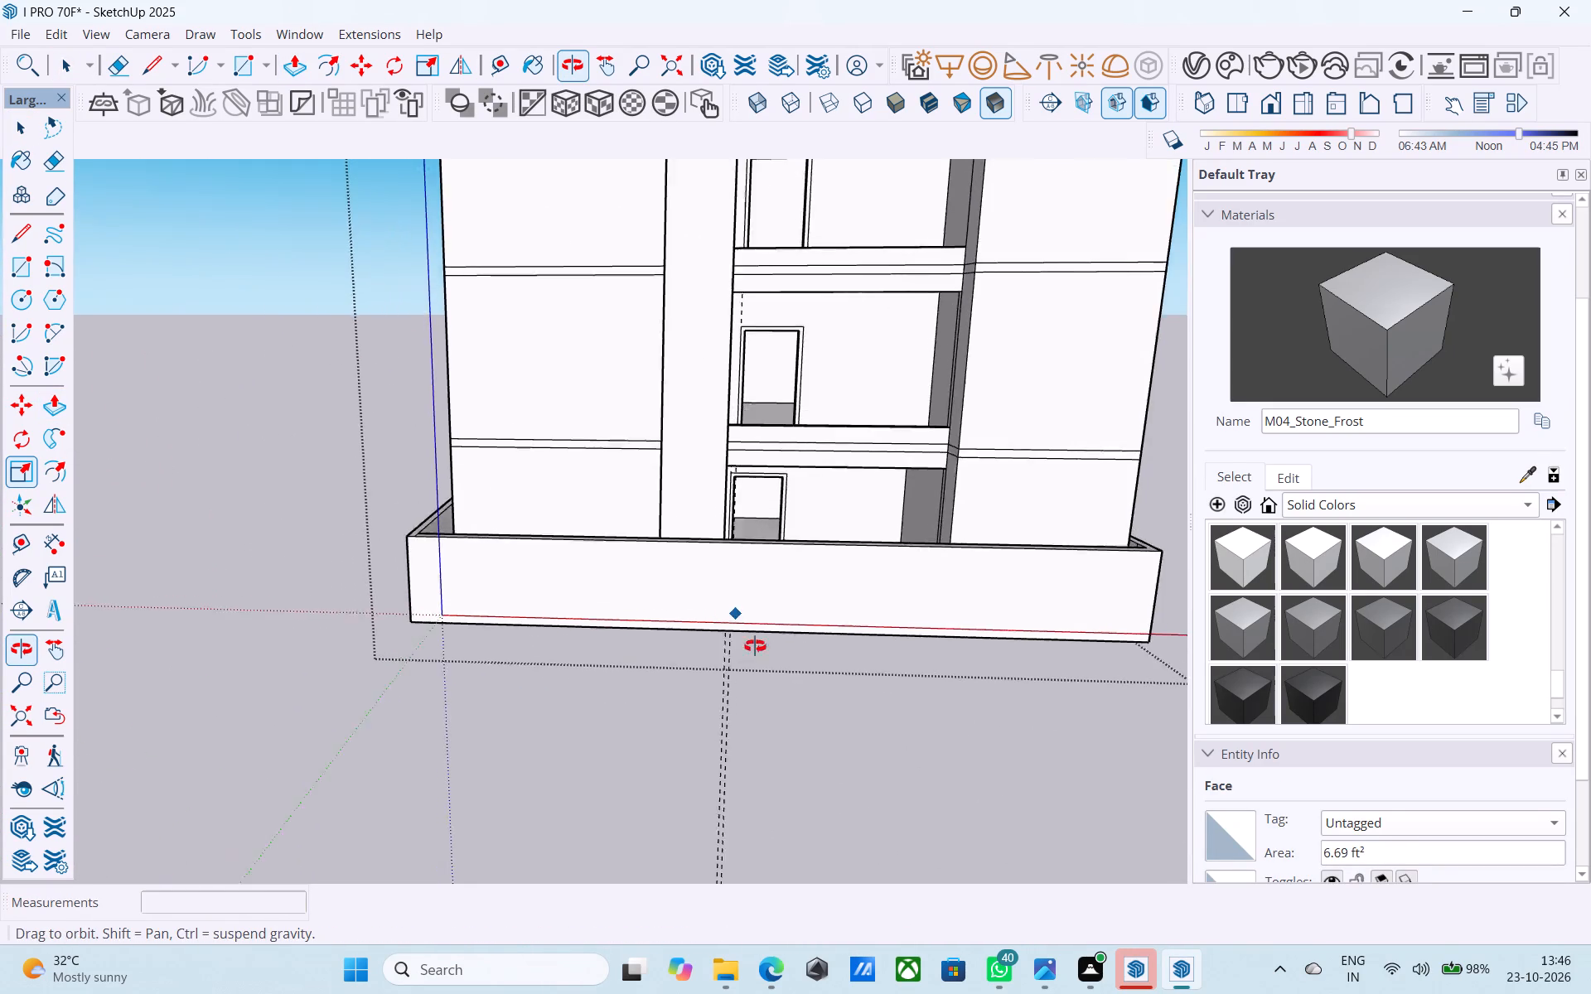
{"action": "middle_click_drag", "start_coordinate": [755, 646], "coordinate": [1012, 832]}
{"action": "middle_click_drag", "start_coordinate": [995, 684], "coordinate": [641, 825]}
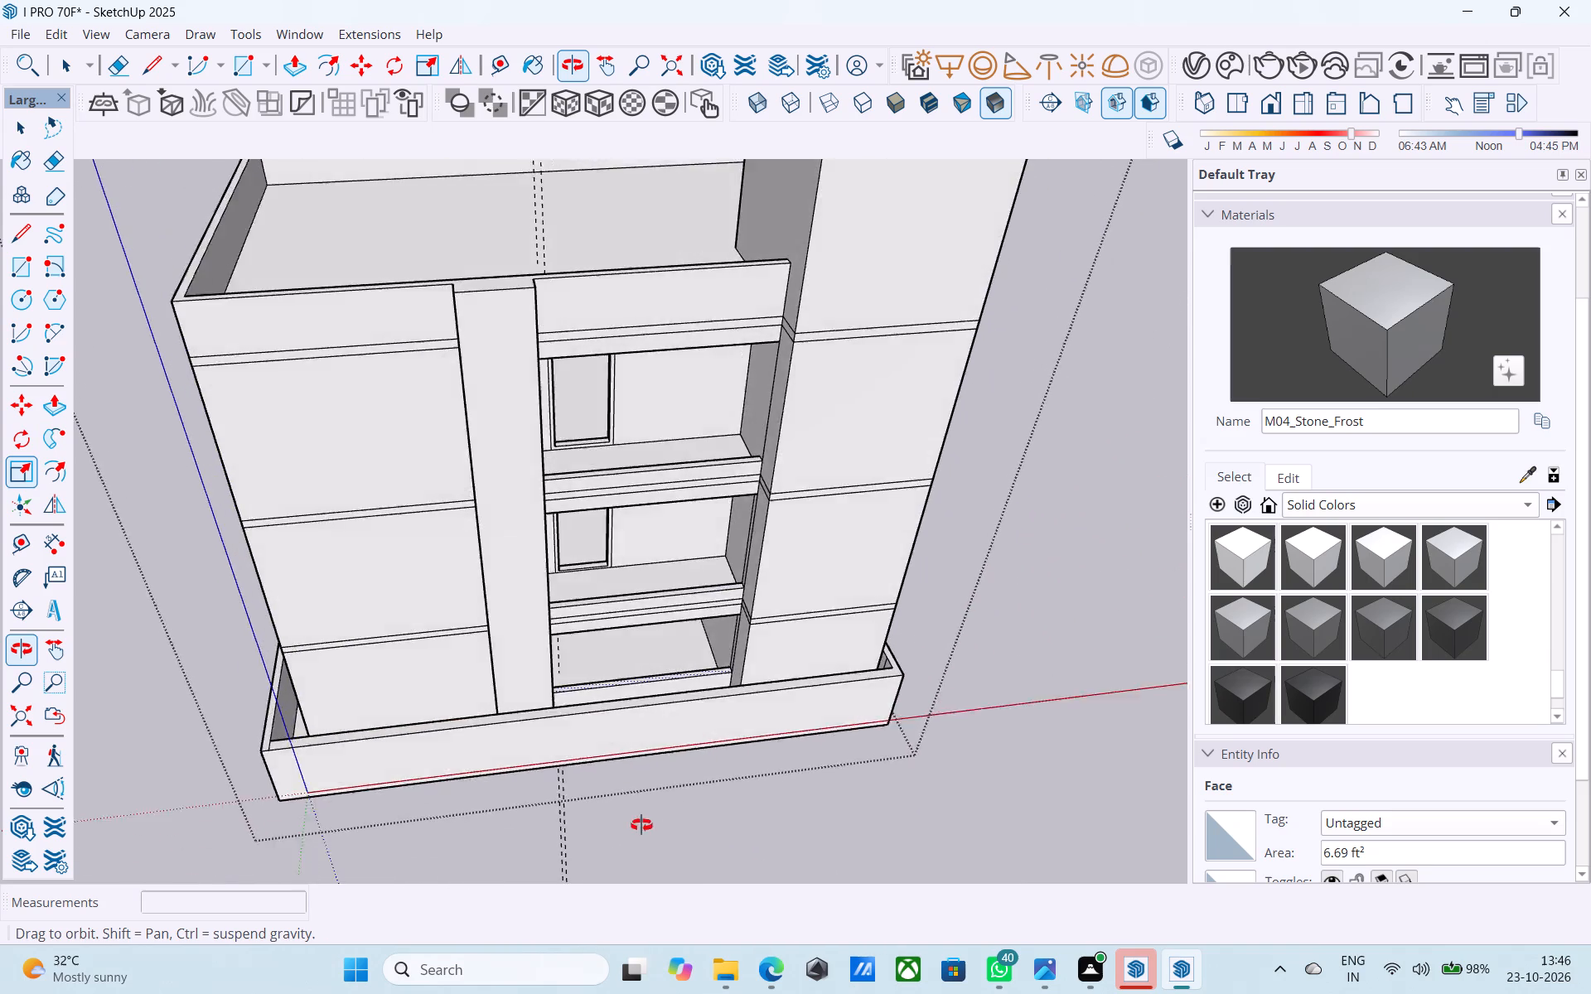
{"action": "middle_click_drag", "start_coordinate": [641, 825], "coordinate": [399, 791]}
{"action": "middle_click_drag", "start_coordinate": [693, 754], "coordinate": [437, 696]}
{"action": "scroll", "coordinate": [442, 705], "scroll_direction": "down", "scroll_amount": 5}
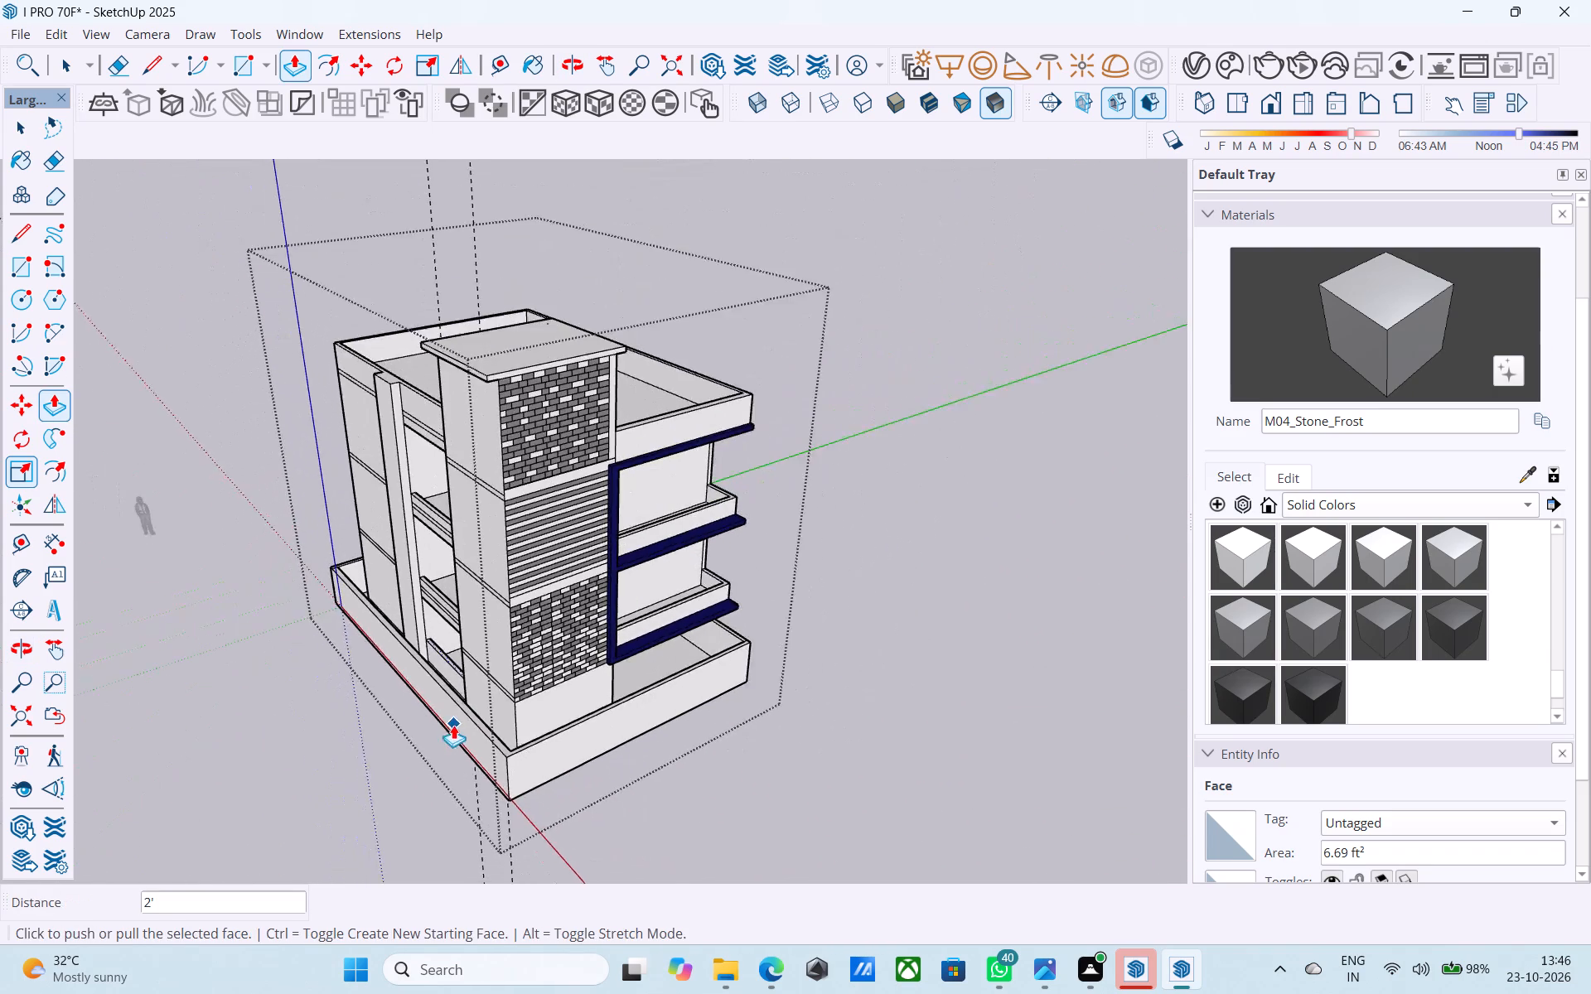
{"action": "middle_click_drag", "start_coordinate": [452, 728], "coordinate": [487, 718]}
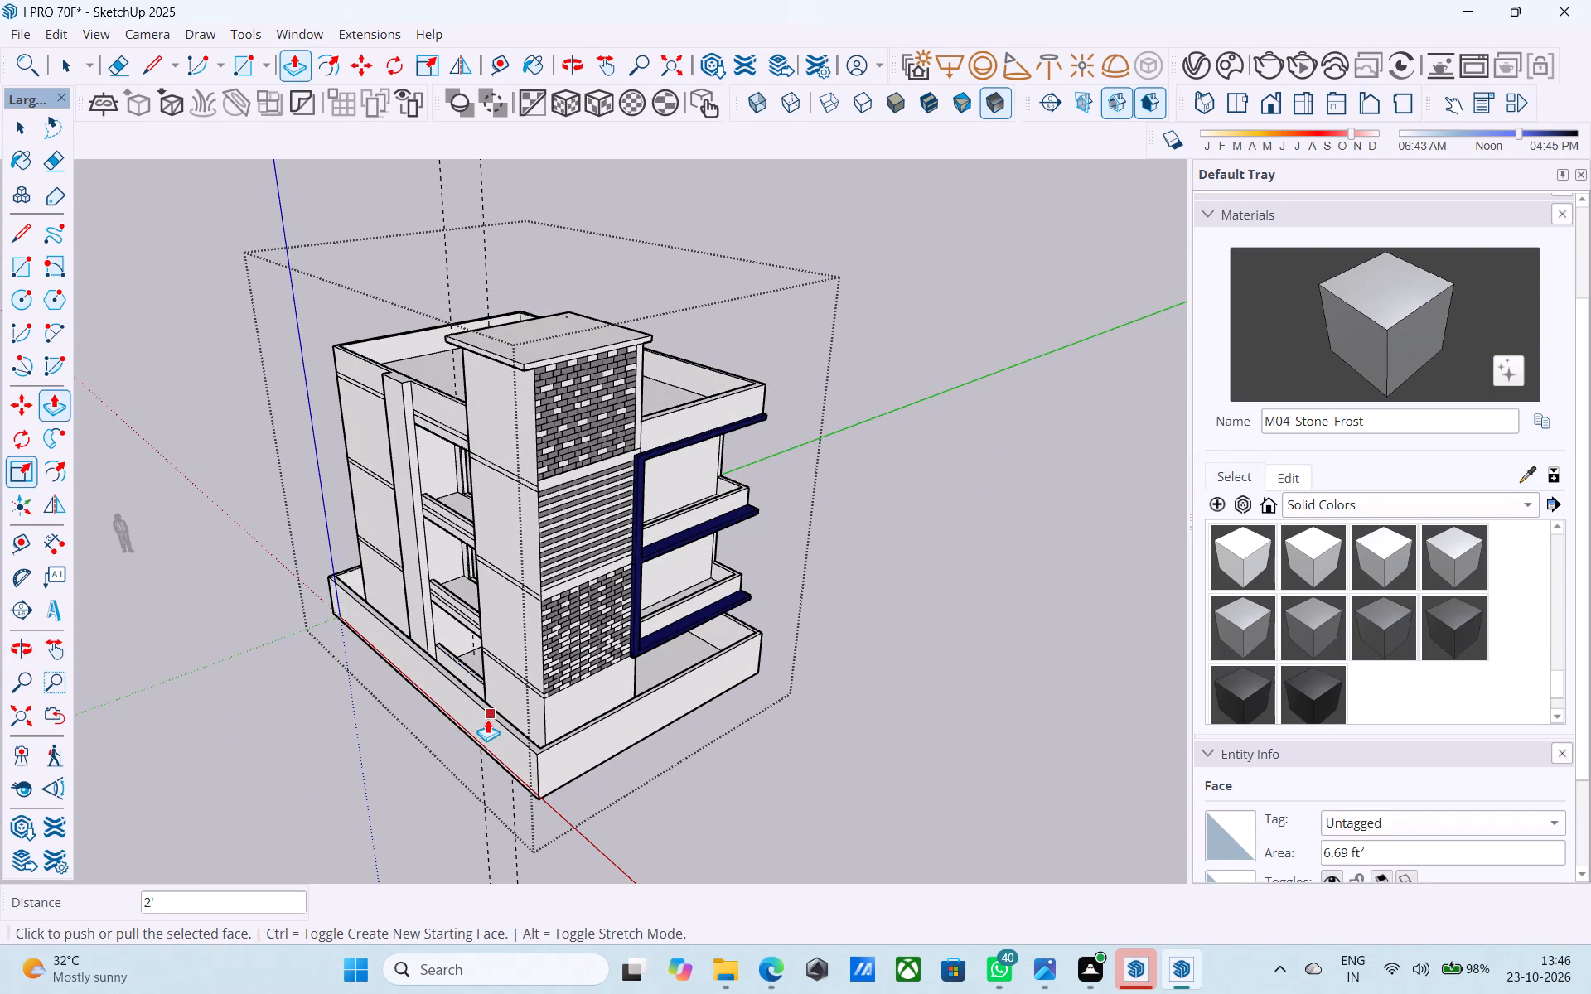
Paint a brick in the front tower's lower brick panel with the M03_Pewter_Shine colour.
{"action": "scroll", "coordinate": [515, 752], "scroll_direction": "down", "scroll_amount": 5}
{"action": "middle_click_drag", "start_coordinate": [513, 742], "coordinate": [429, 704], "text": "shift"}
{"action": "scroll", "coordinate": [472, 678], "scroll_direction": "up", "scroll_amount": 10}
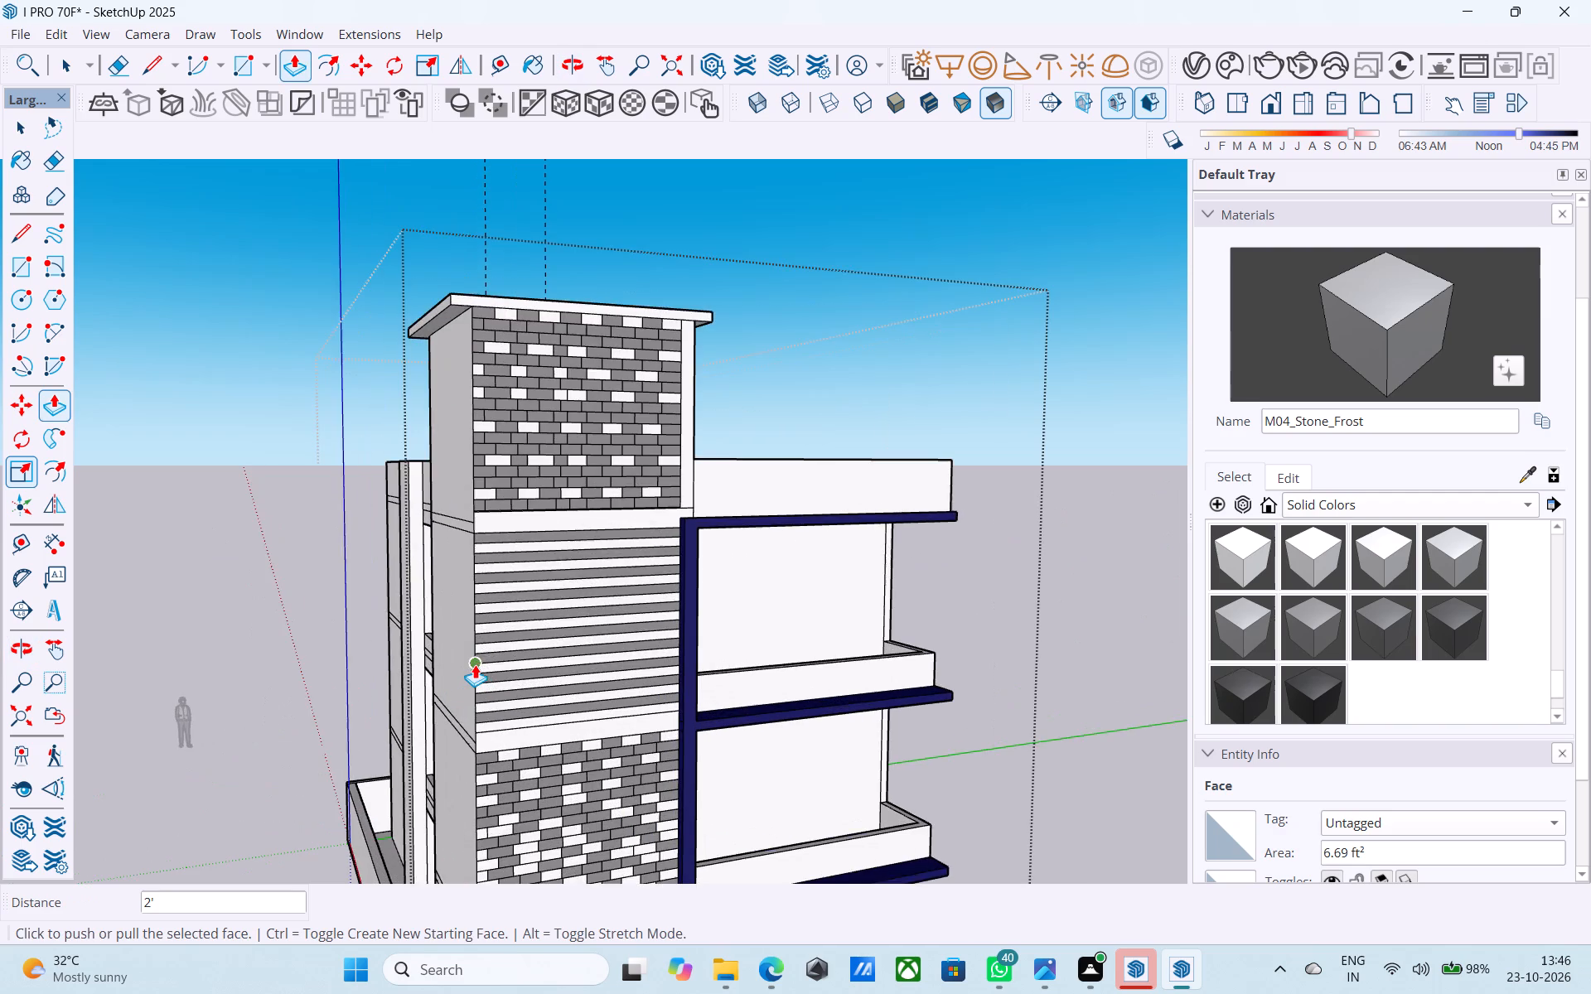
{"action": "middle_click_drag", "start_coordinate": [475, 664], "coordinate": [438, 649]}
{"action": "scroll", "coordinate": [439, 649], "scroll_direction": "down", "scroll_amount": 3}
{"action": "middle_click", "coordinate": [441, 649]}
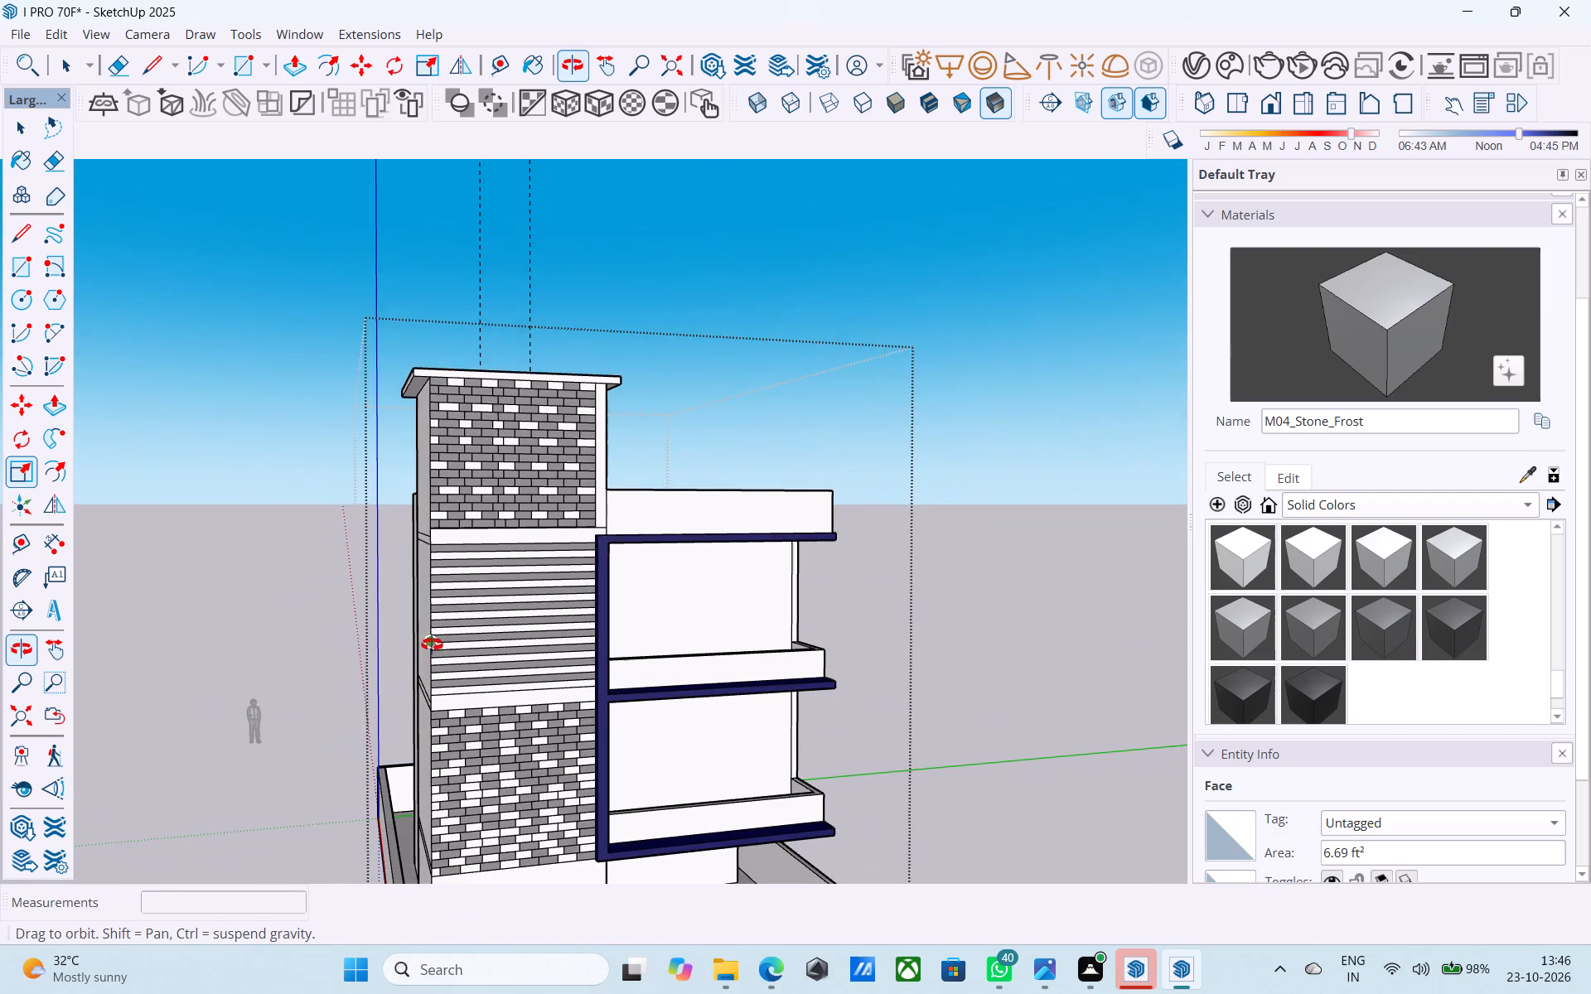
{"action": "left_click", "coordinate": [1247, 638]}
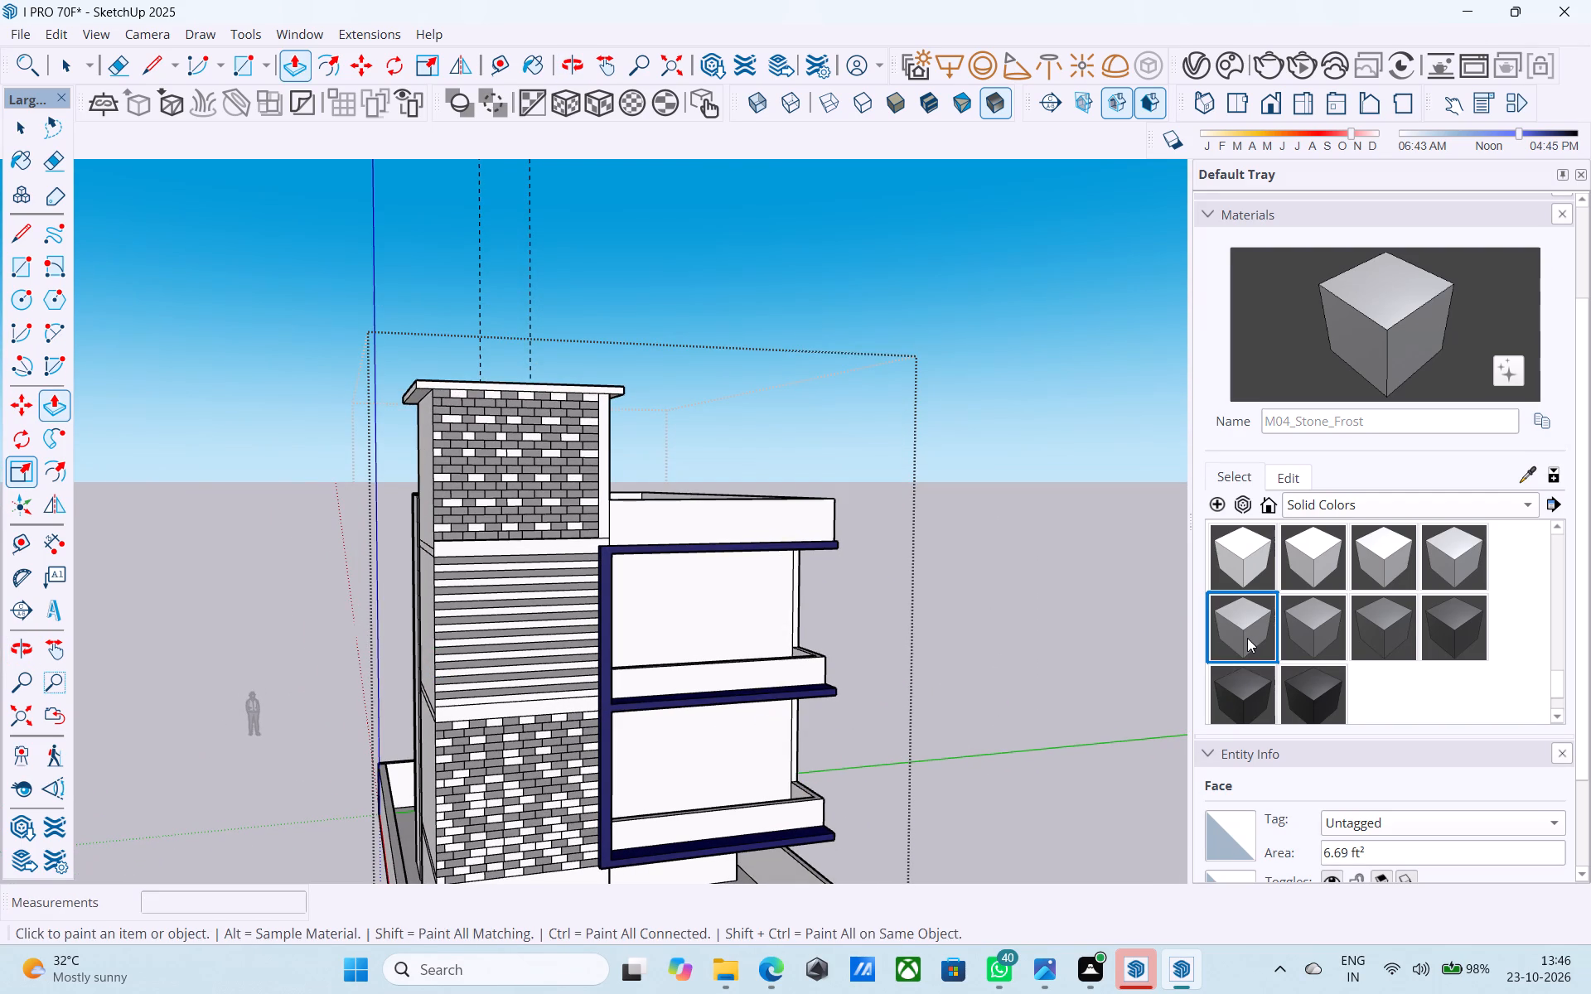
{"action": "left_click", "coordinate": [1469, 550]}
{"action": "scroll", "coordinate": [501, 783], "scroll_direction": "up", "scroll_amount": 2}
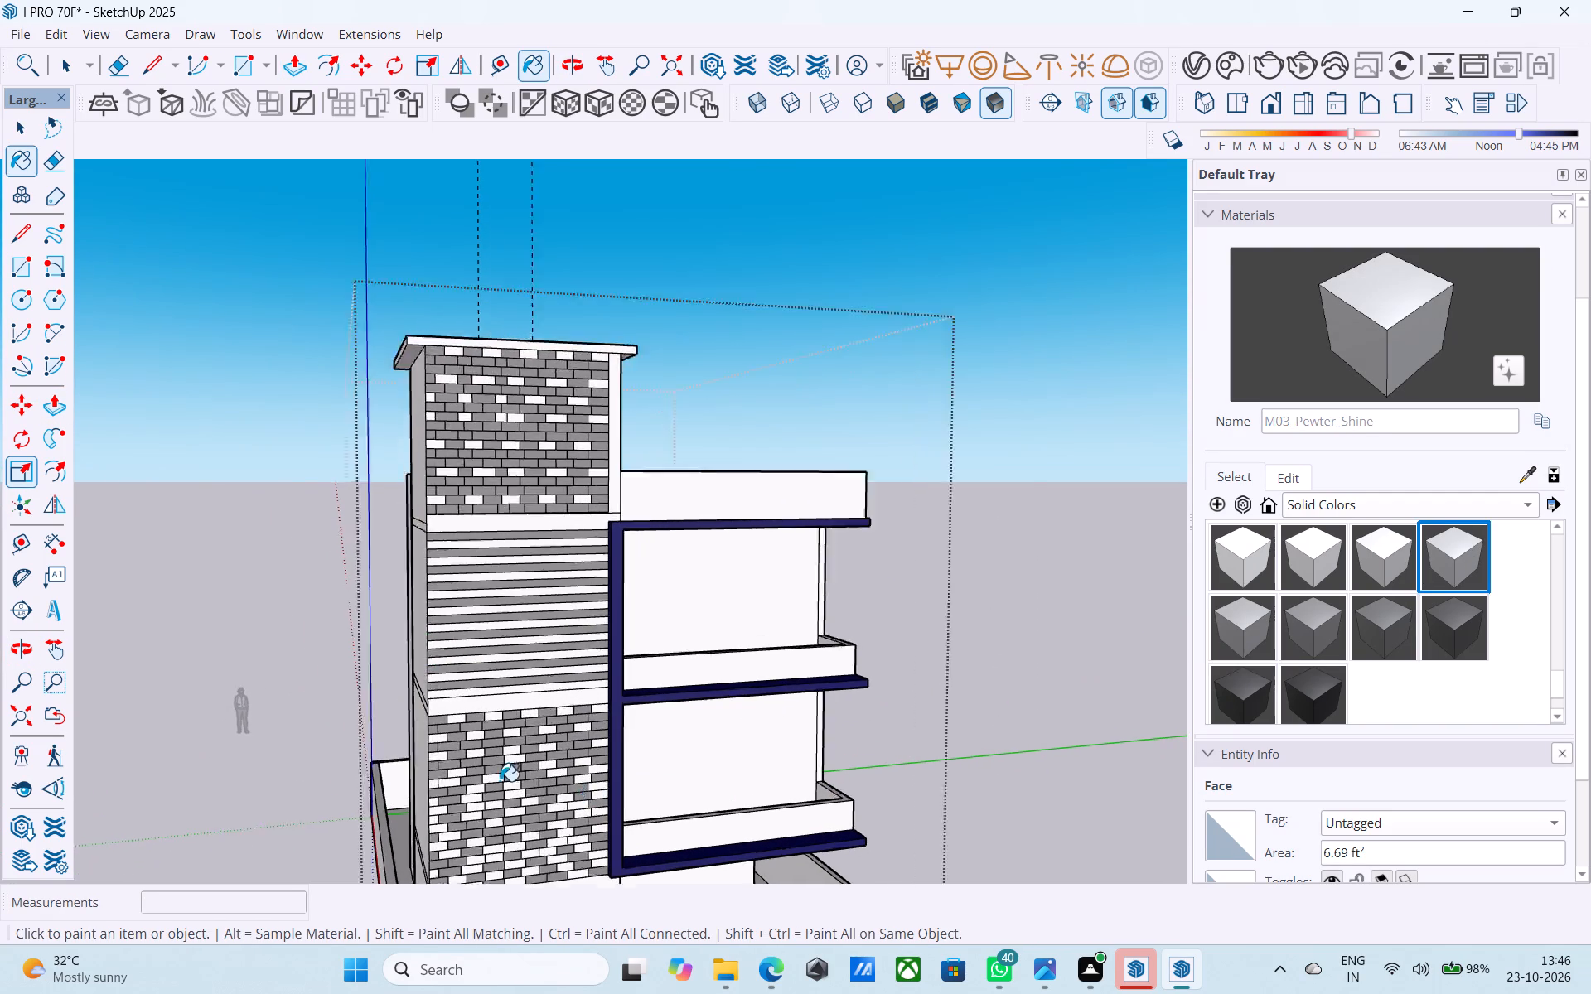
{"action": "scroll", "coordinate": [500, 781], "scroll_direction": "up", "scroll_amount": 8}
{"action": "left_click", "coordinate": [488, 725]}
{"action": "scroll", "coordinate": [506, 794], "scroll_direction": "down", "scroll_amount": 6}
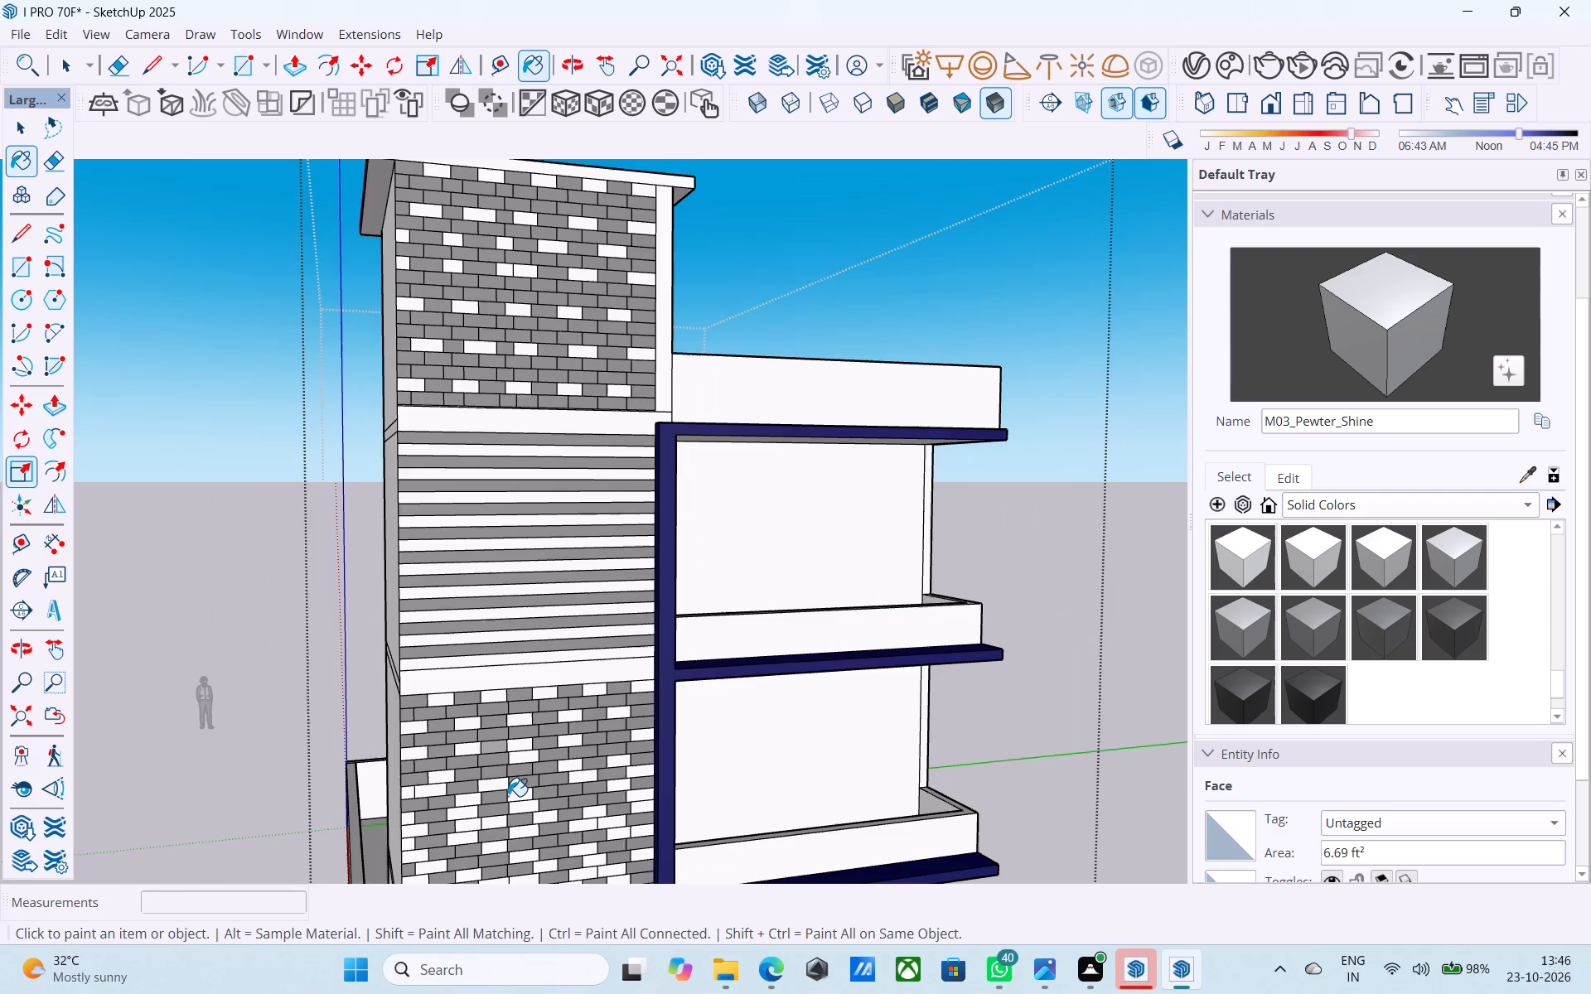
Paint scattered grey bricks in the upper and middle rows of the tower's top brick panel with M03_Pewter_Shine.
{"action": "scroll", "coordinate": [508, 796], "scroll_direction": "down", "scroll_amount": 6}
{"action": "middle_click_drag", "start_coordinate": [508, 796], "coordinate": [509, 811]}
{"action": "scroll", "coordinate": [556, 569], "scroll_direction": "up", "scroll_amount": 11}
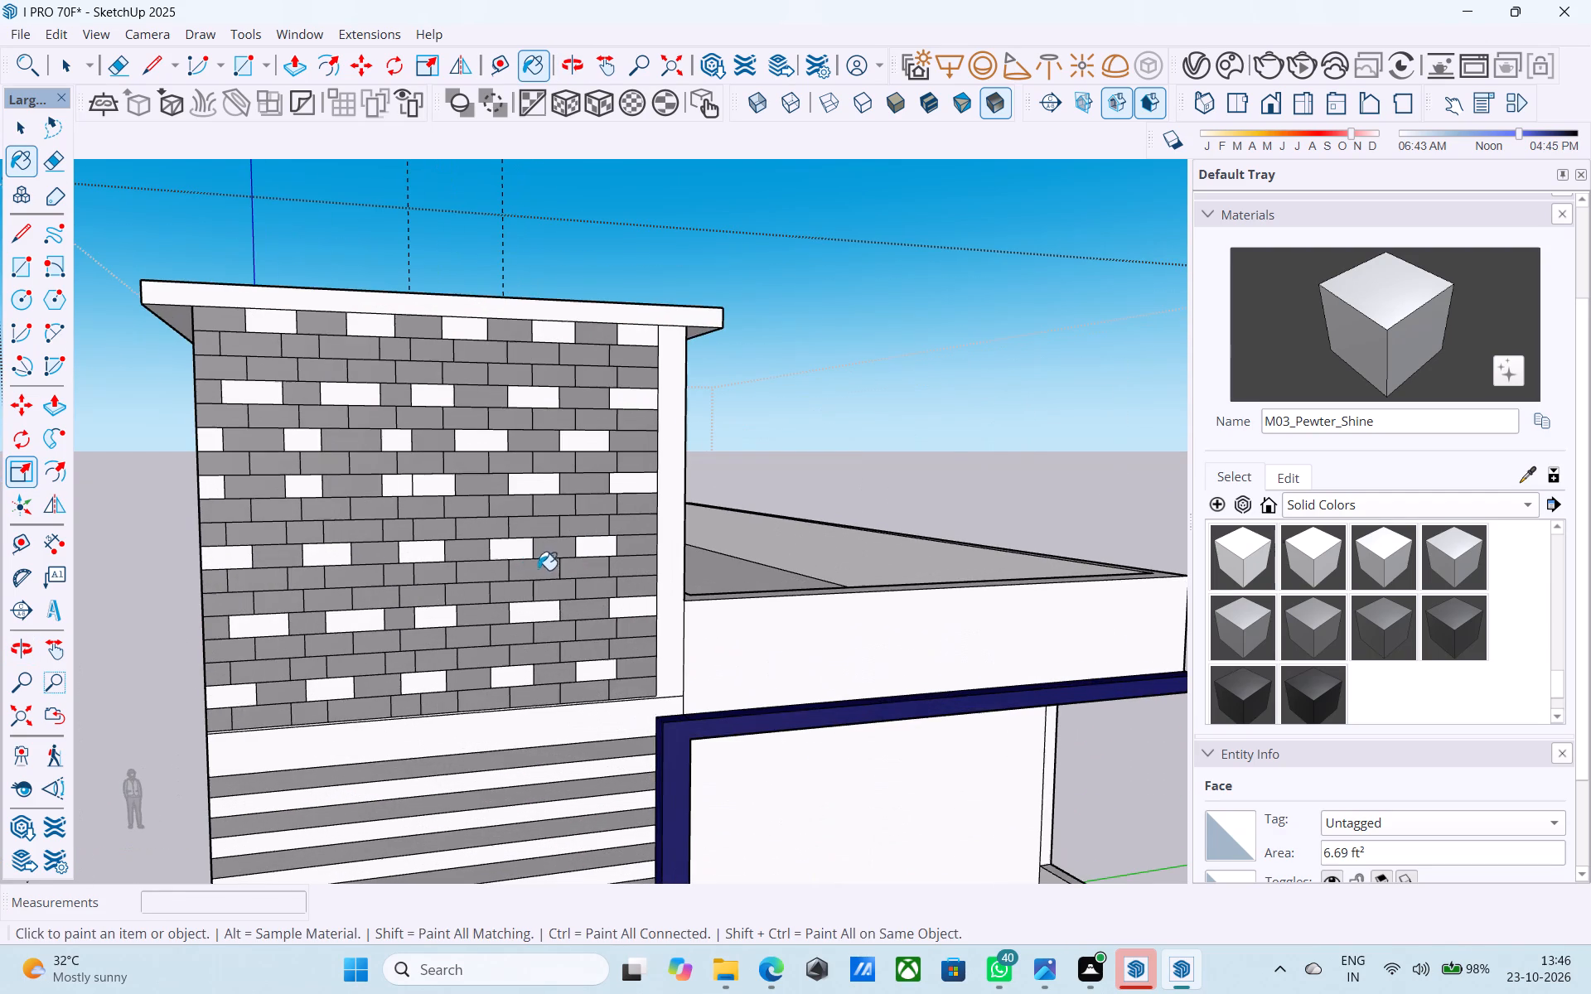
{"action": "left_click", "coordinate": [493, 528]}
{"action": "left_click", "coordinate": [360, 538]}
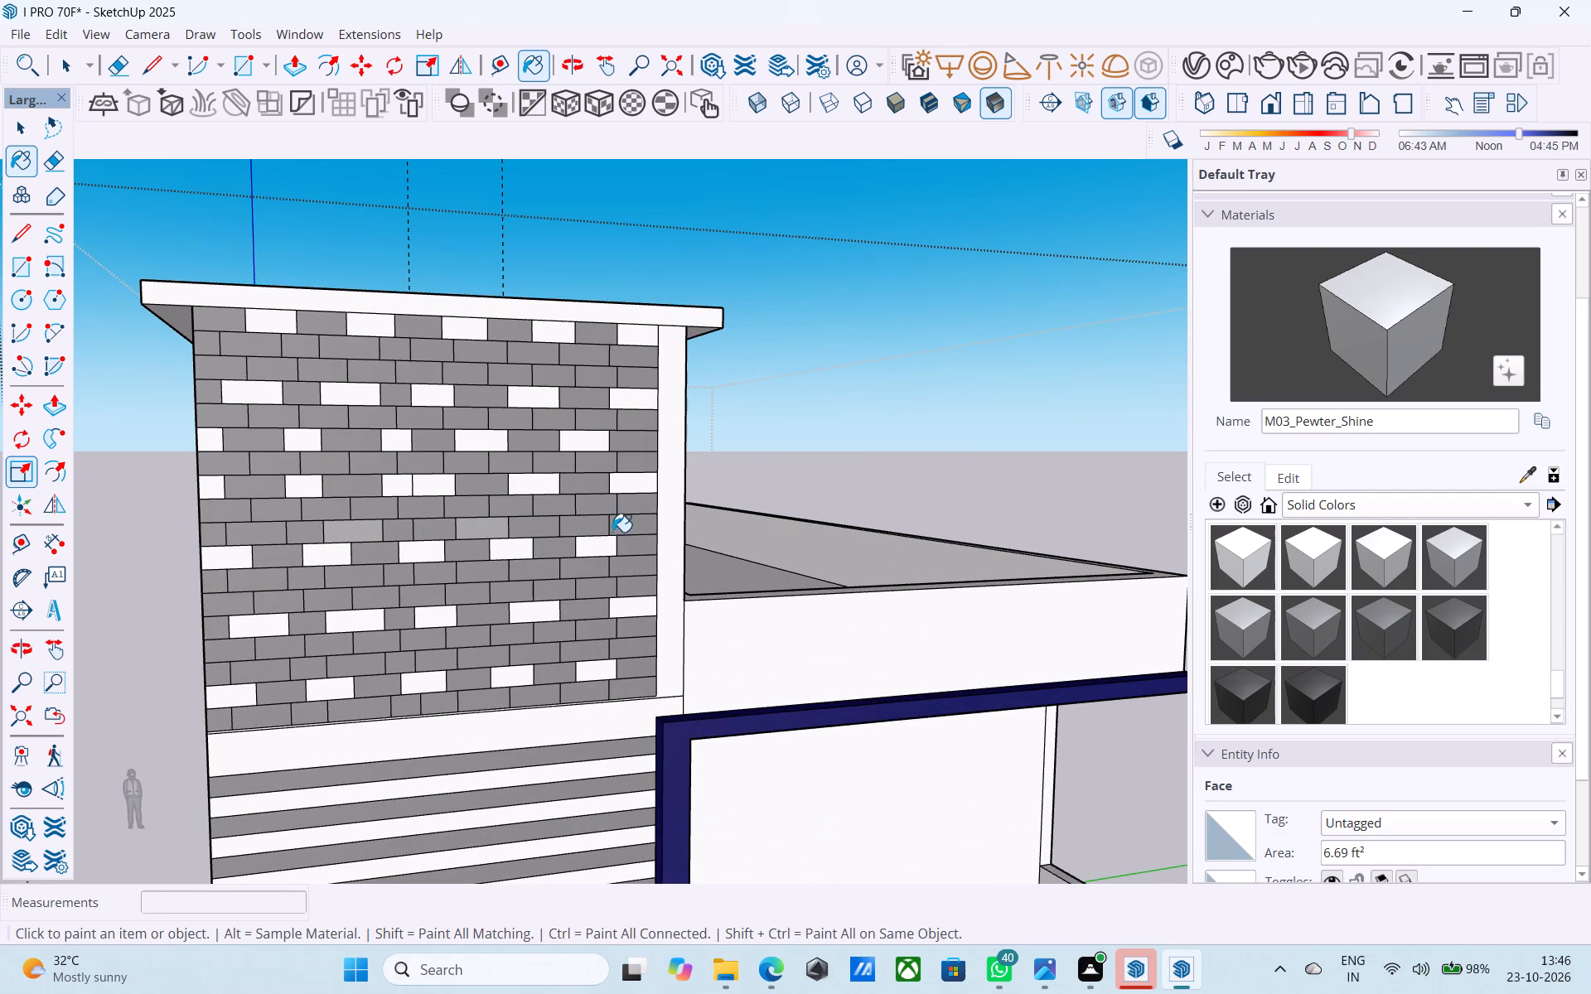
{"action": "left_click", "coordinate": [586, 529]}
{"action": "left_click", "coordinate": [513, 461]}
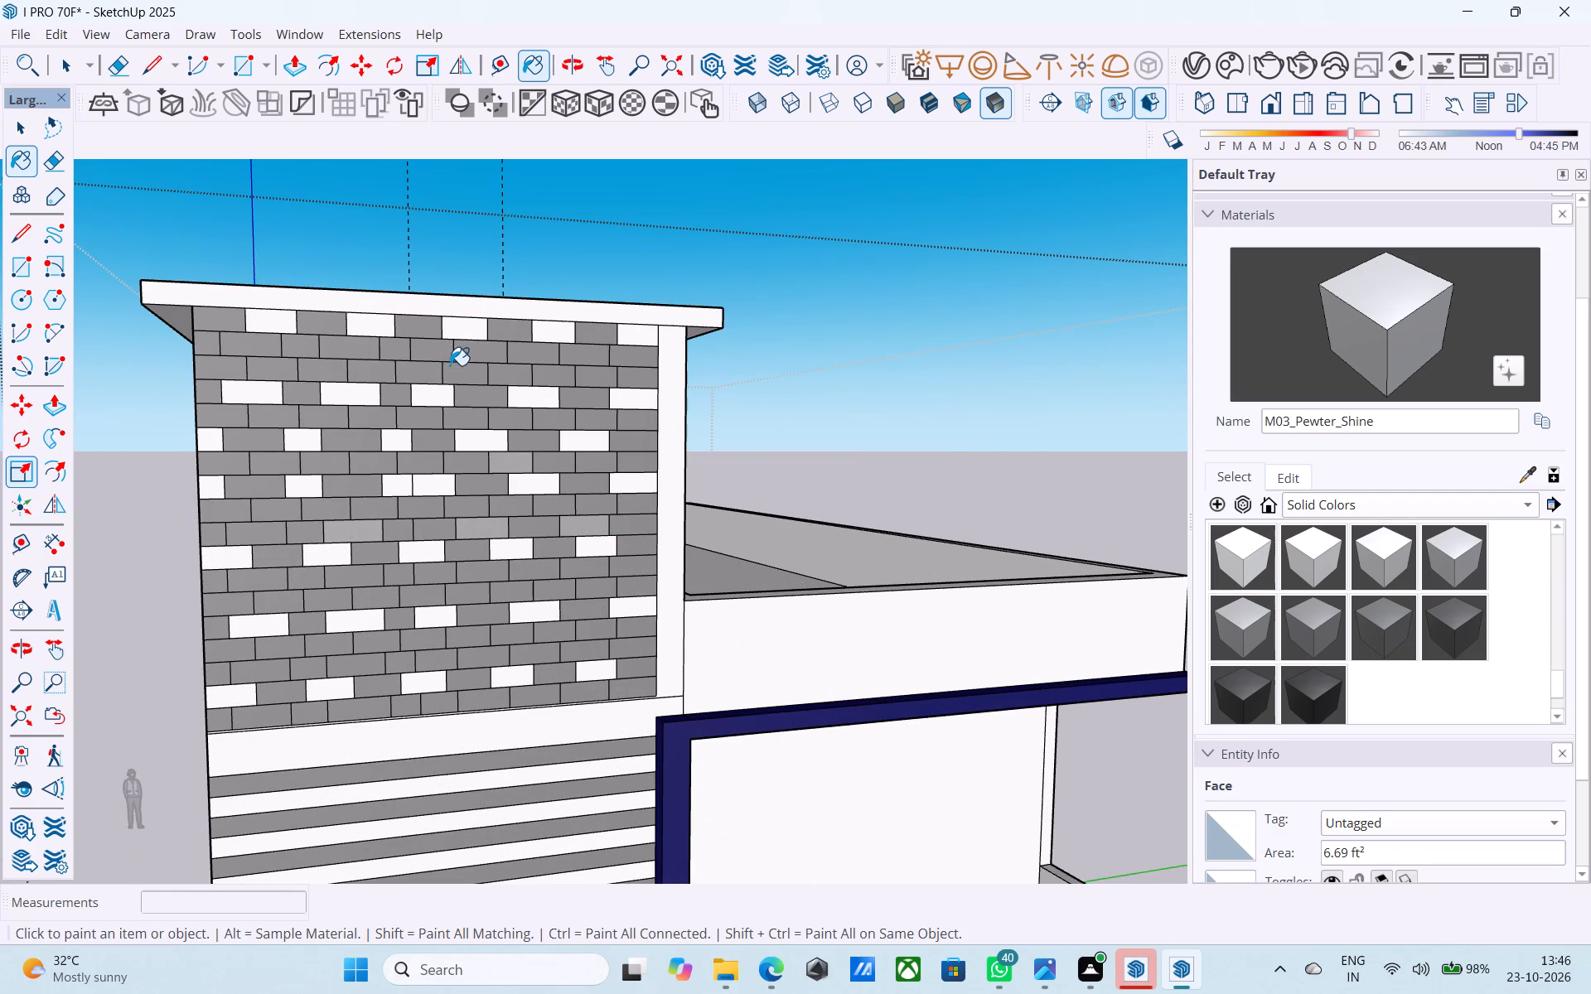
{"action": "left_click", "coordinate": [456, 374]}
{"action": "left_click", "coordinate": [363, 355]}
{"action": "left_click", "coordinate": [511, 371]}
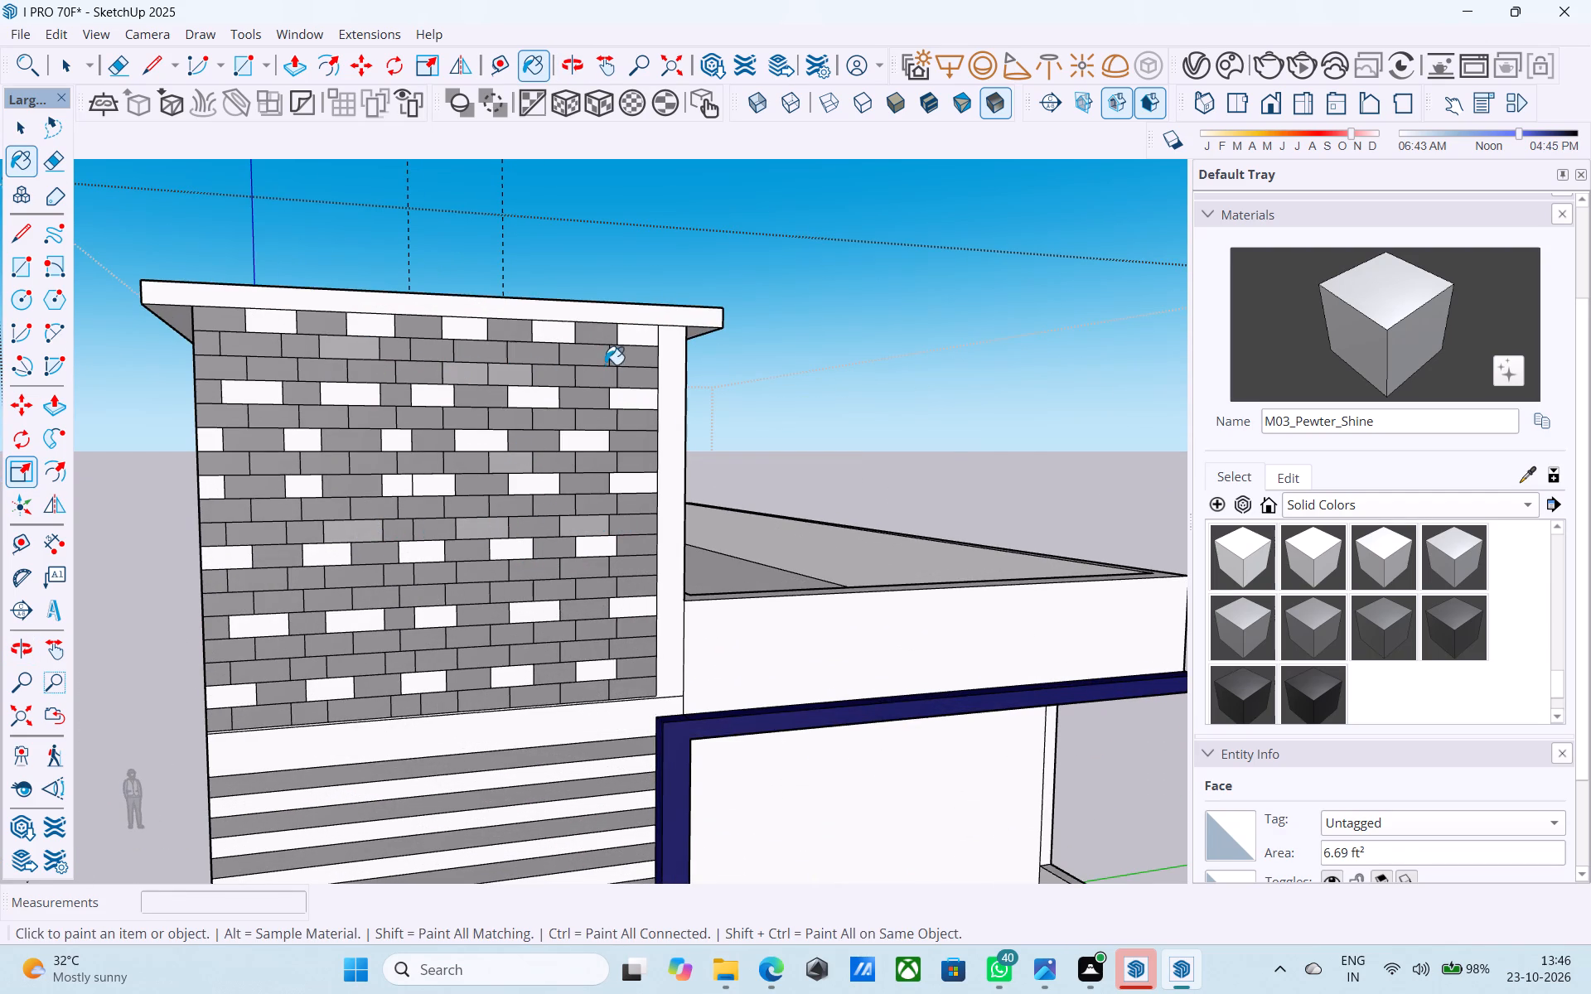
{"action": "left_click", "coordinate": [598, 356]}
{"action": "left_click", "coordinate": [282, 369]}
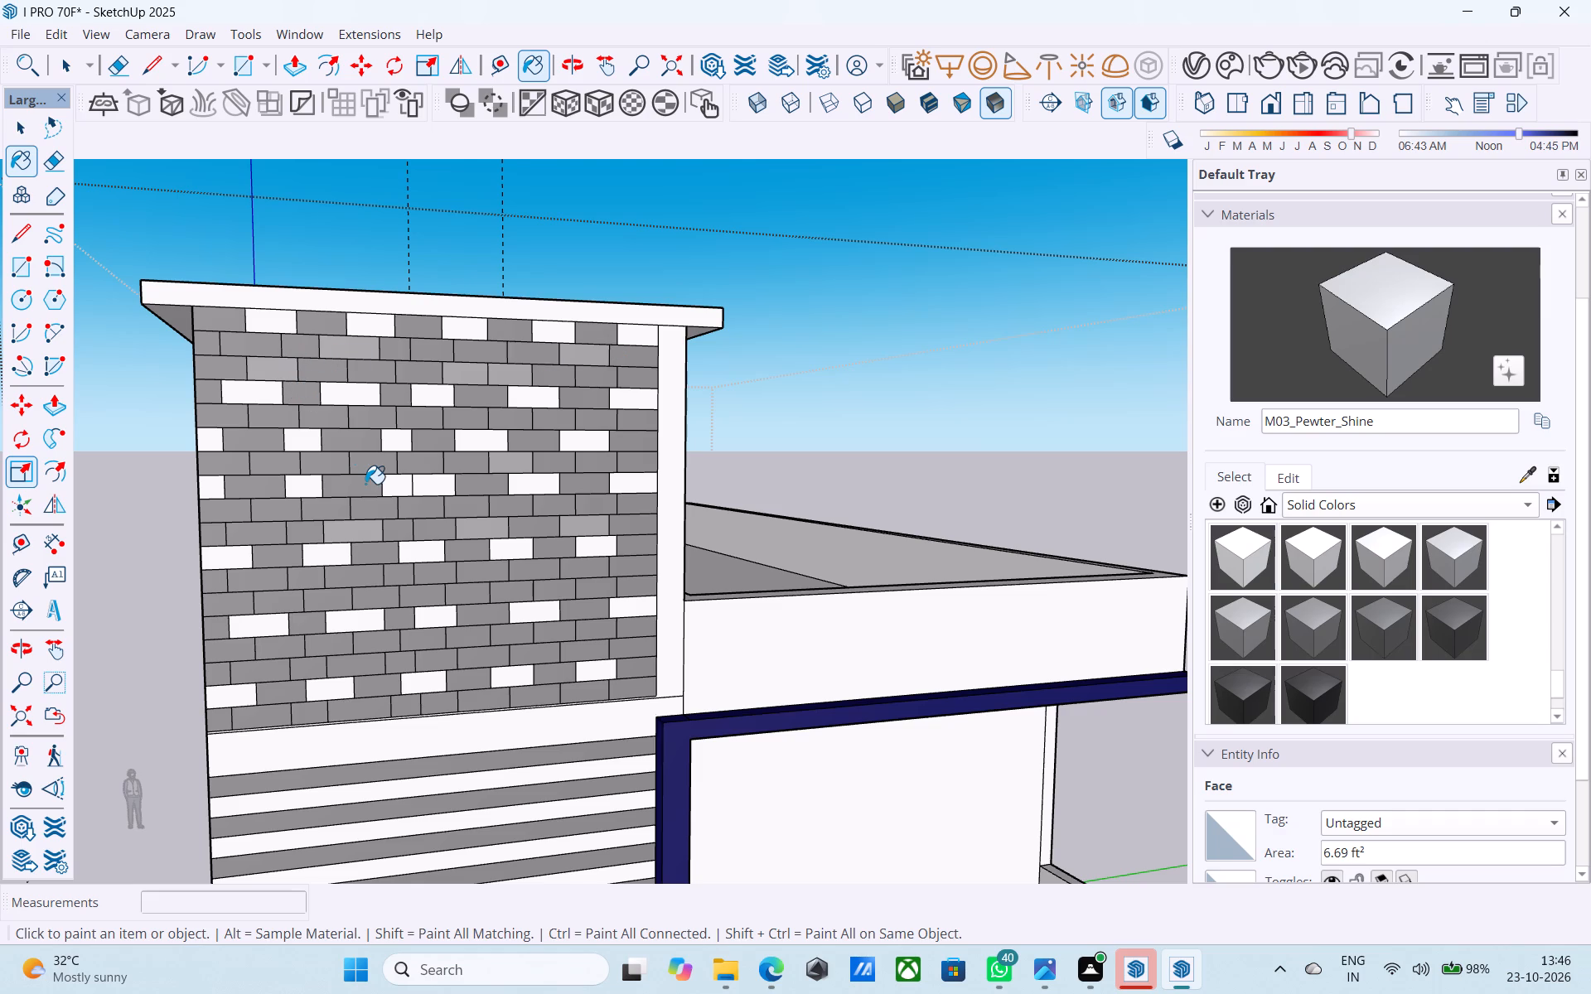
Paint scattered grey bricks in the bottom rows of the tower's top brick panel with M03_Pewter_Shine.
{"action": "left_click", "coordinate": [474, 640]}
{"action": "left_click", "coordinate": [368, 646]}
{"action": "left_click", "coordinate": [278, 657]}
{"action": "left_click", "coordinate": [299, 669]}
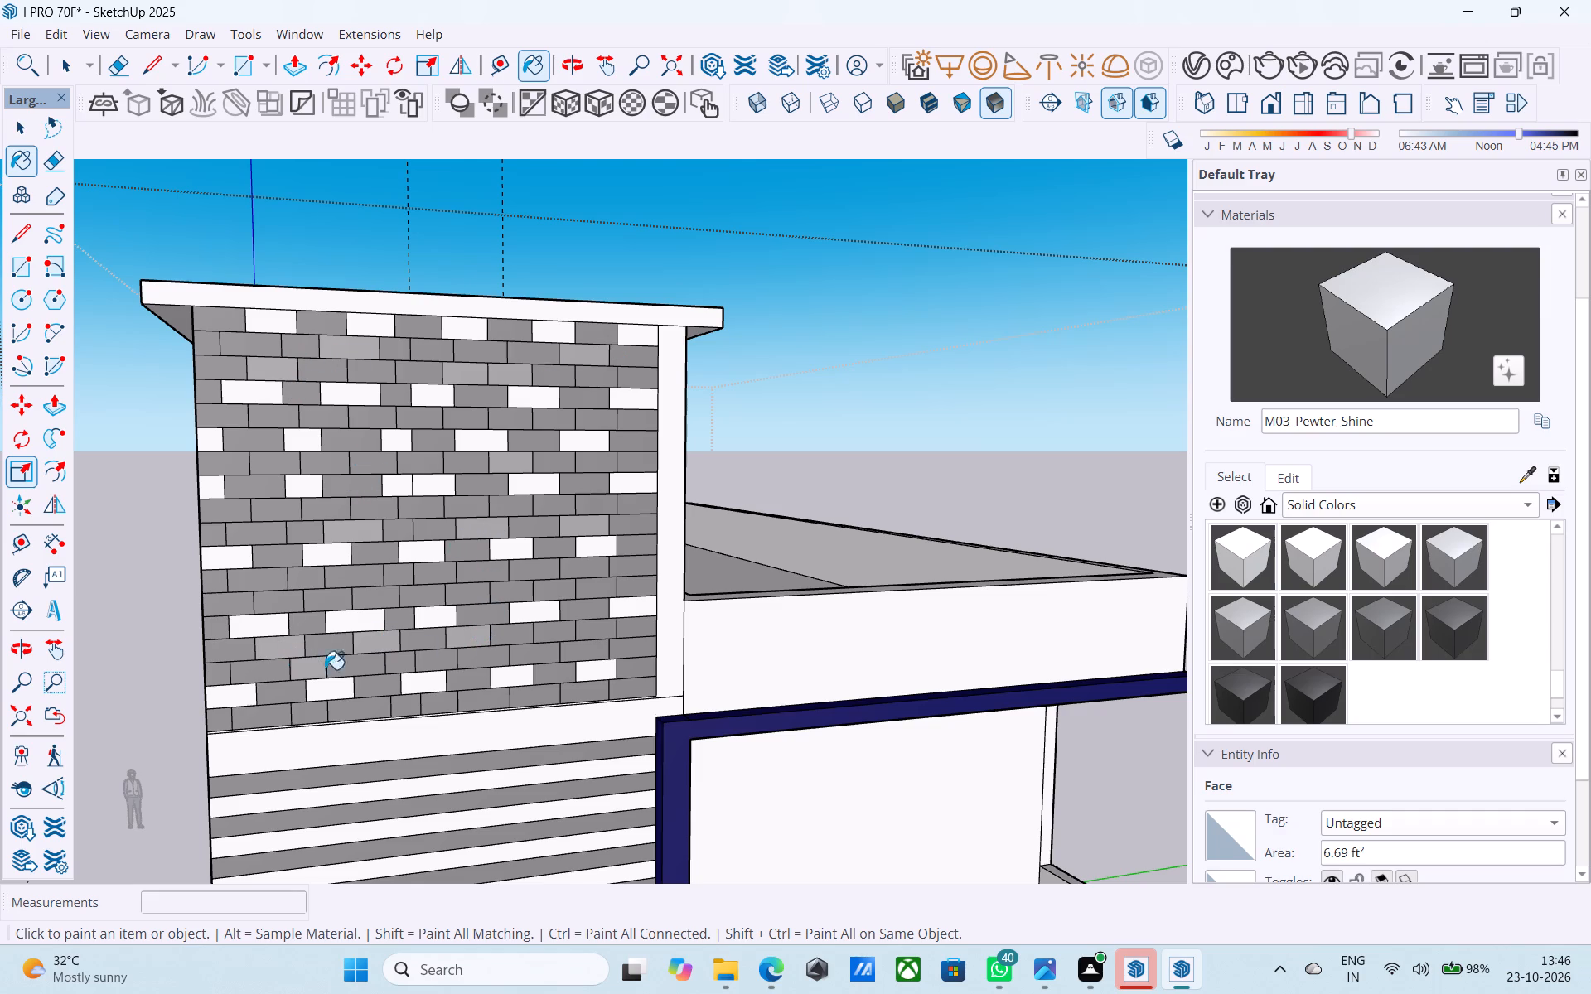
{"action": "left_click", "coordinate": [491, 664]}
{"action": "left_click", "coordinate": [394, 661]}
{"action": "left_click", "coordinate": [618, 638]}
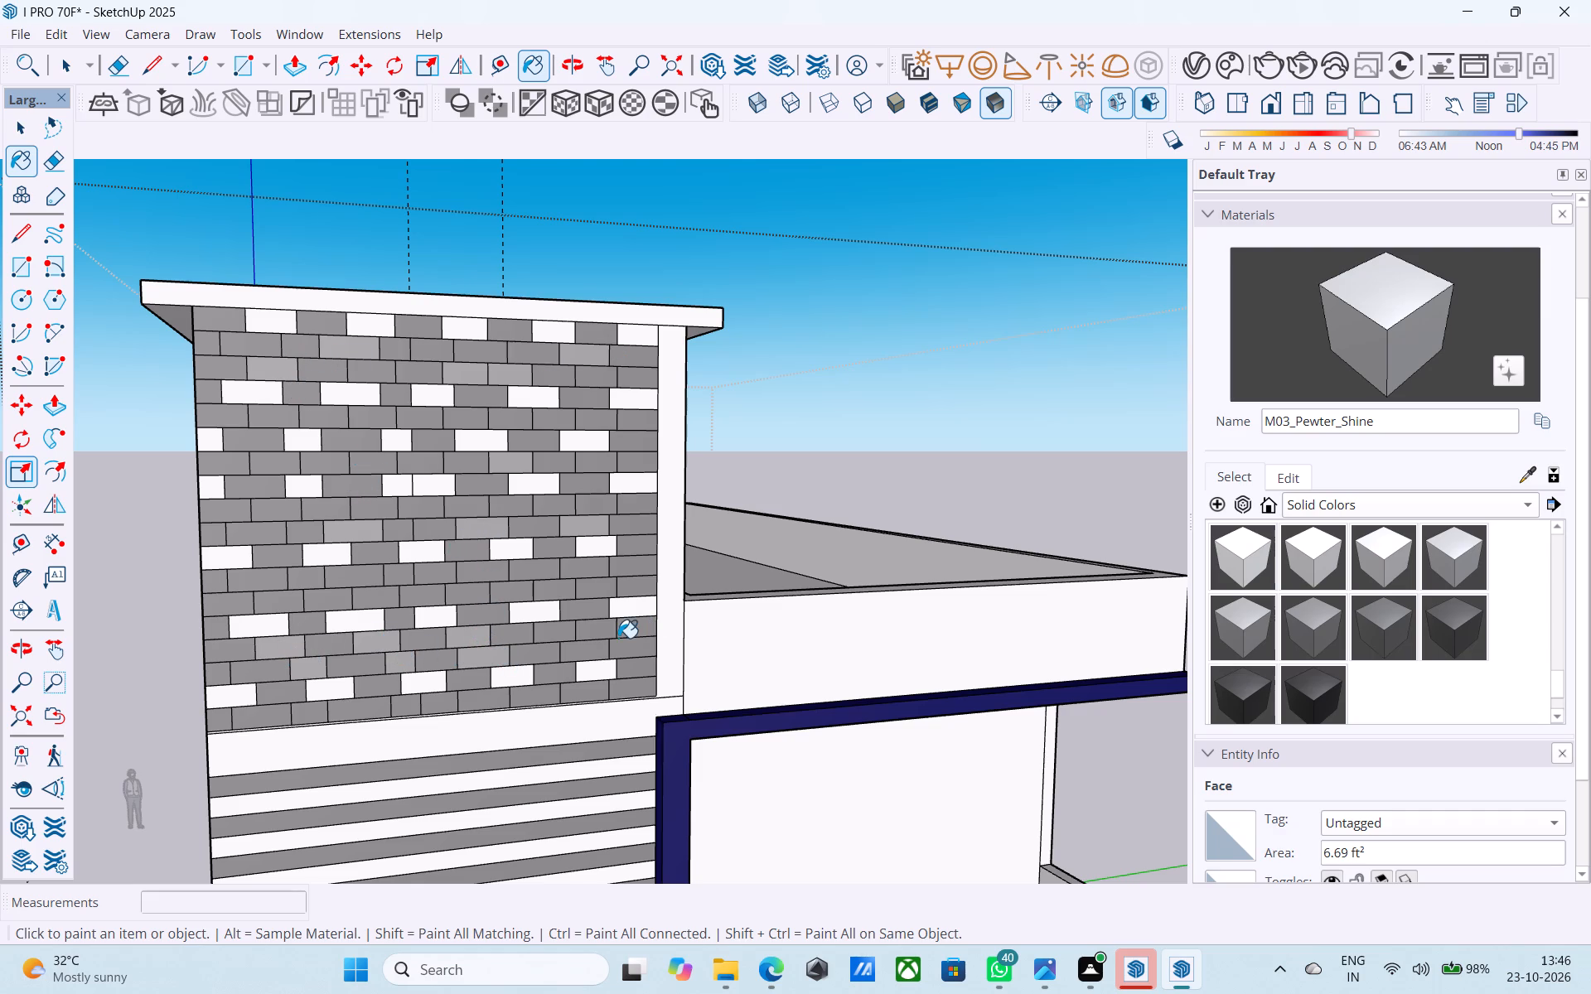
{"action": "left_click", "coordinate": [602, 633]}
{"action": "left_click", "coordinate": [624, 649]}
{"action": "left_click", "coordinate": [467, 710]}
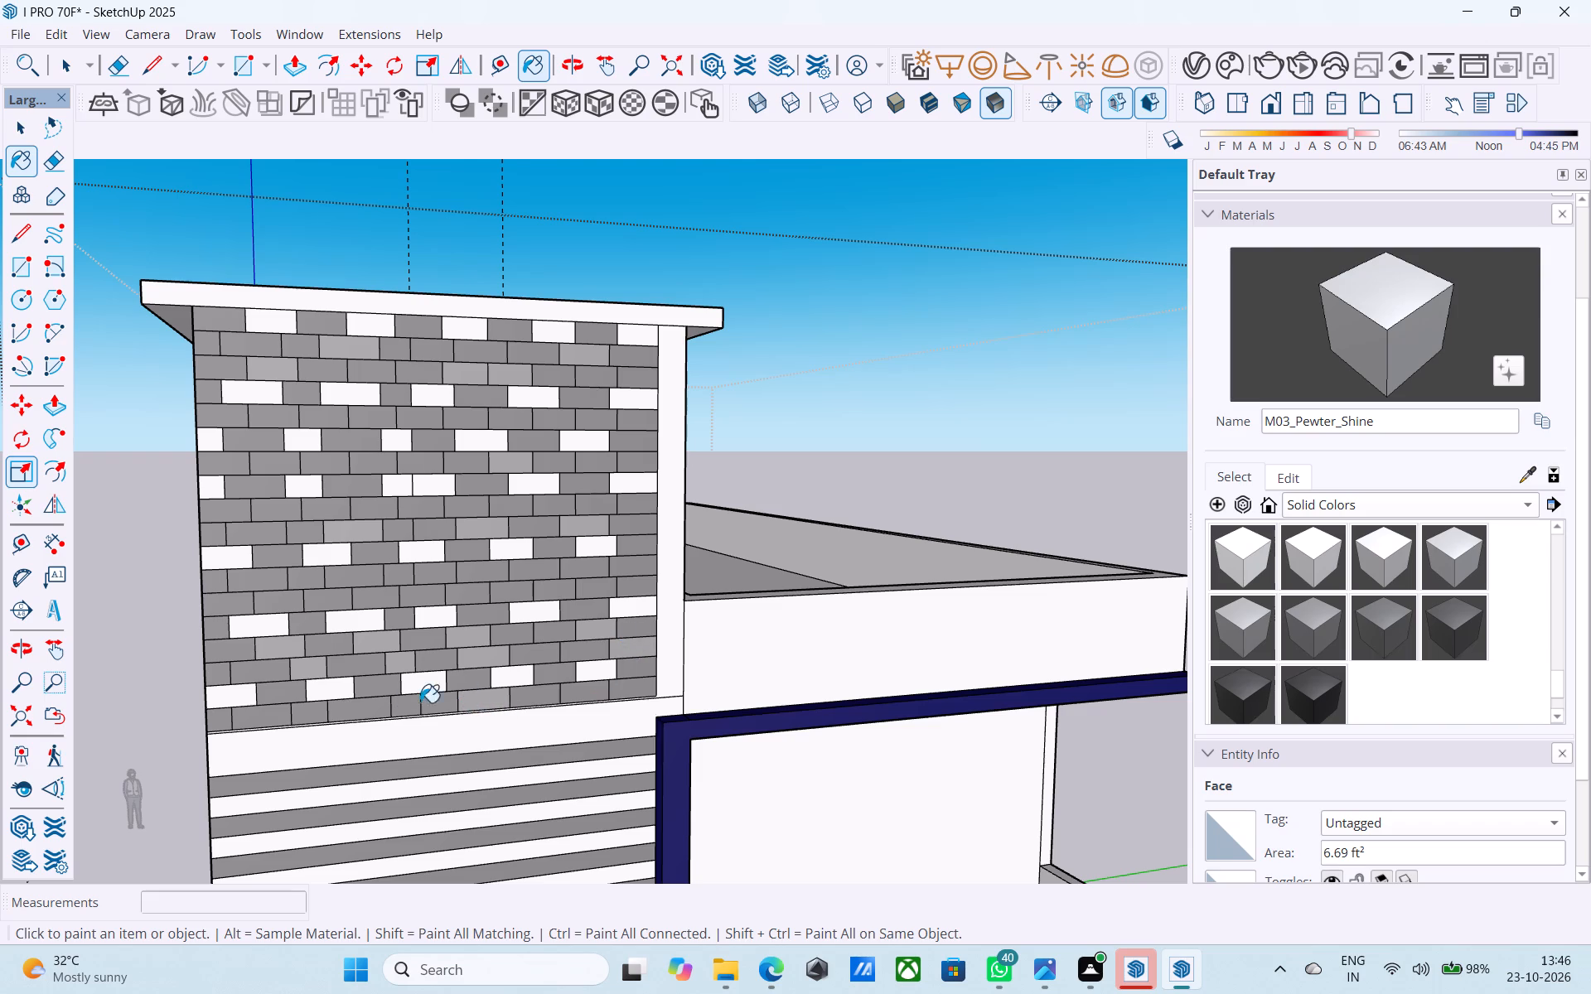
{"action": "left_click", "coordinate": [362, 707]}
{"action": "left_click", "coordinate": [597, 692]}
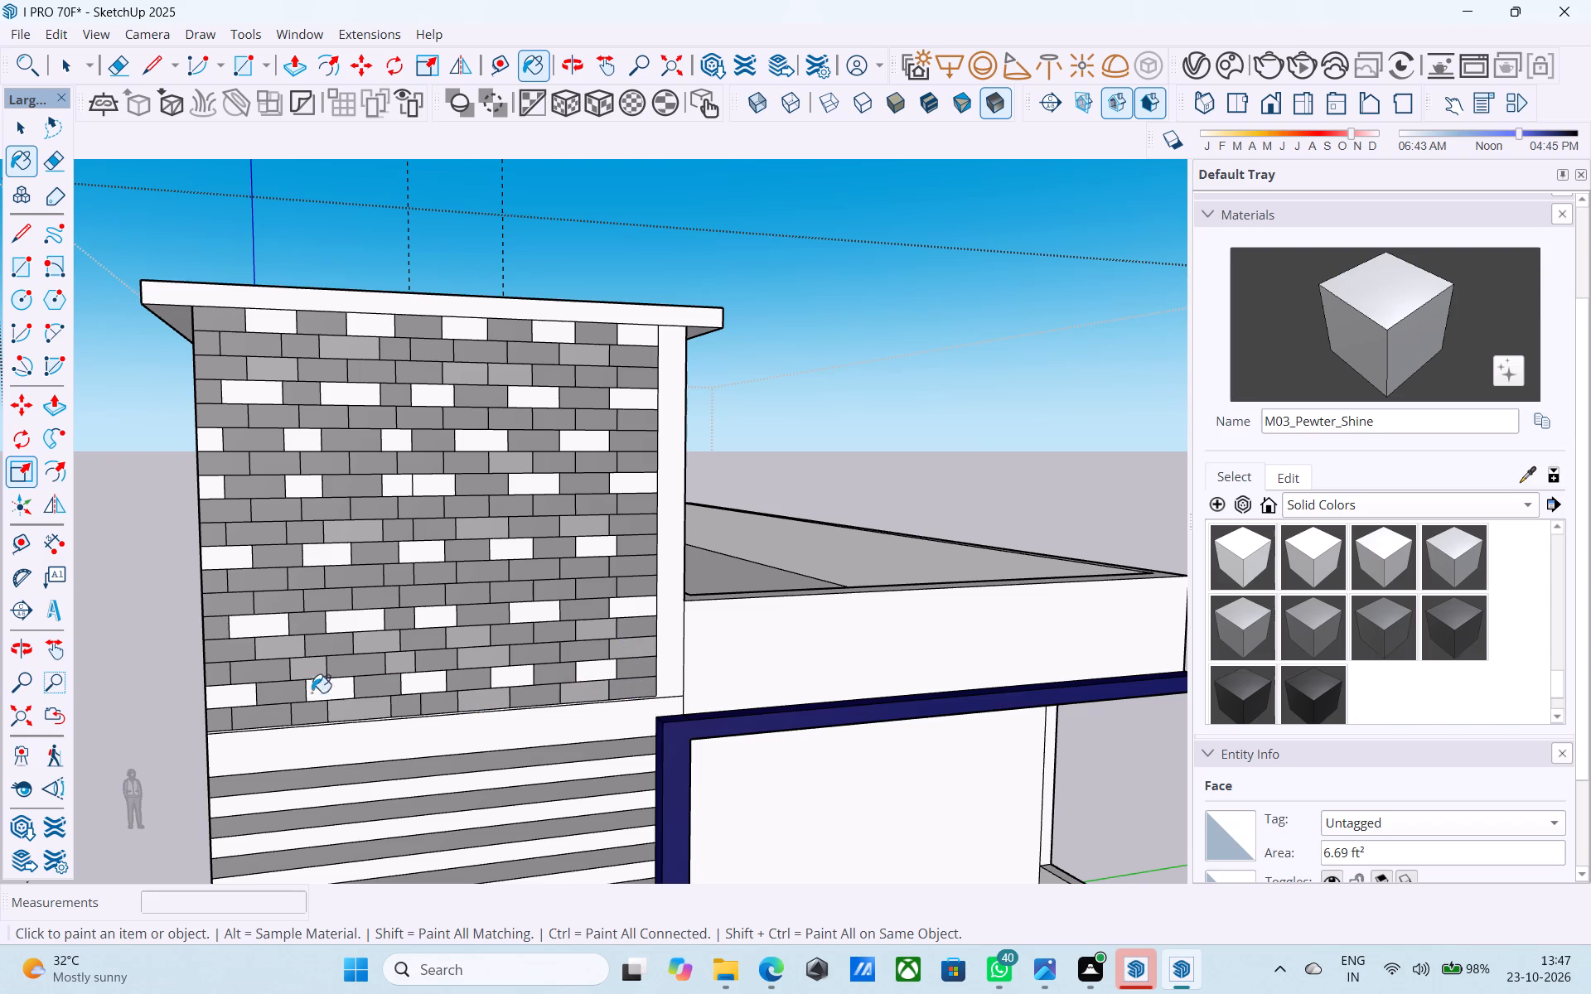
{"action": "left_click", "coordinate": [275, 707]}
Paint scattered grey bricks in the uppermost rows of the tower's lower brick panel with M03_Pewter_Shine.
{"action": "scroll", "coordinate": [334, 639], "scroll_direction": "down", "scroll_amount": 5}
{"action": "middle_click_drag", "start_coordinate": [353, 635], "coordinate": [401, 610]}
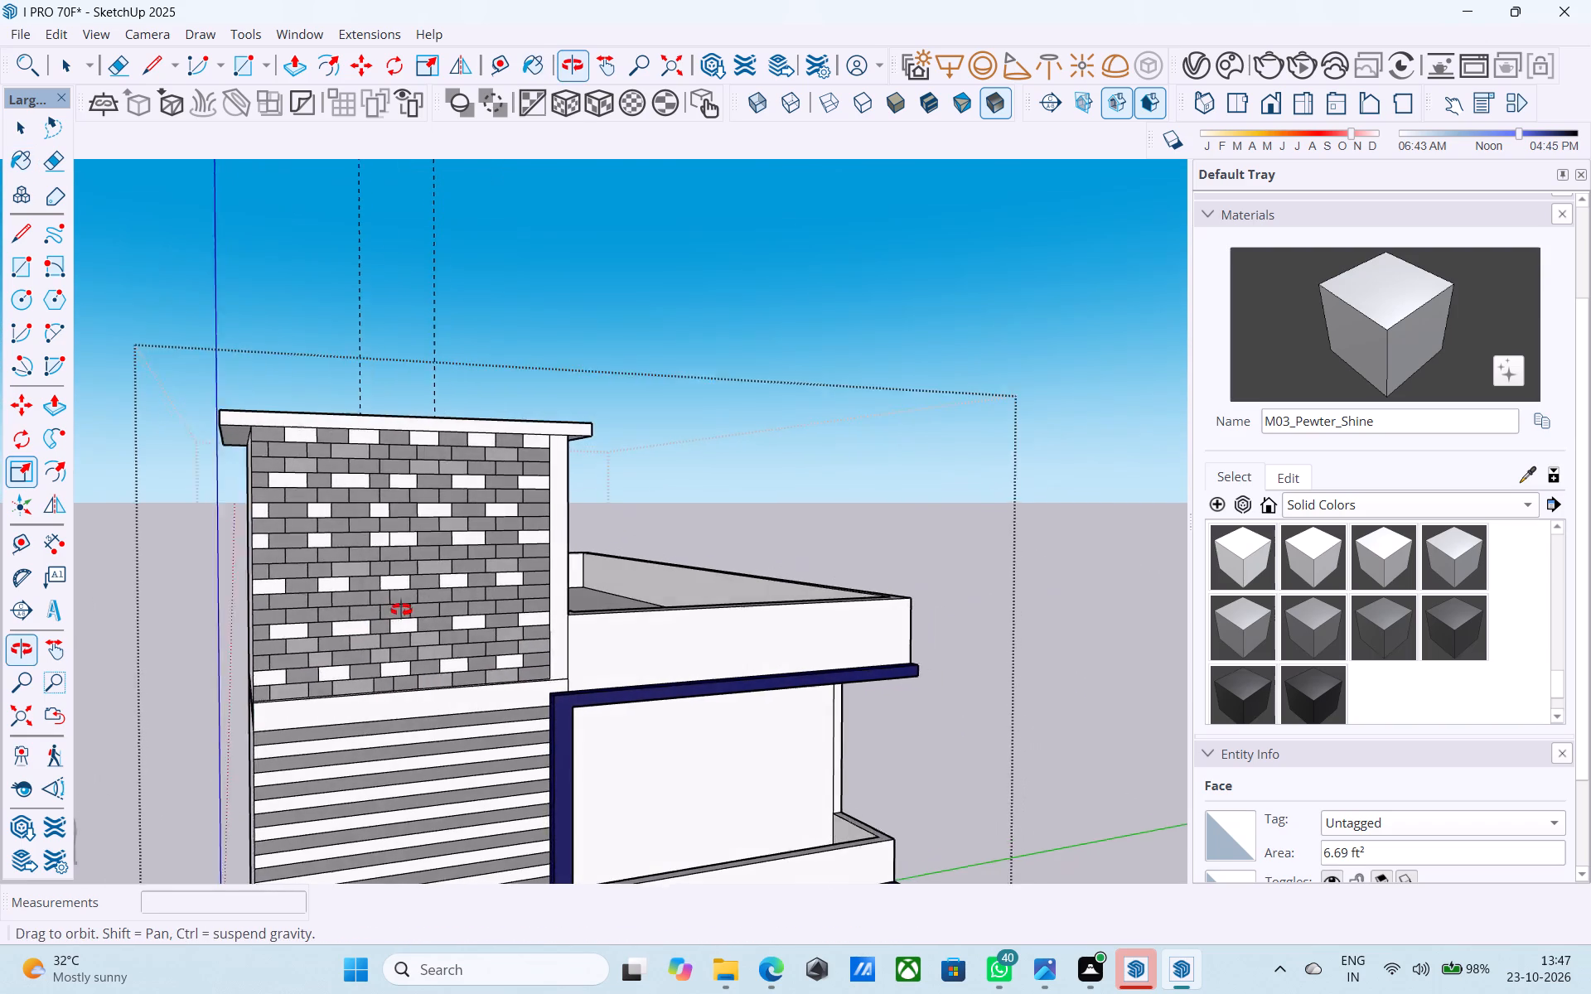
{"action": "middle_click_drag", "start_coordinate": [401, 610], "coordinate": [405, 614]}
{"action": "scroll", "coordinate": [462, 516], "scroll_direction": "down", "scroll_amount": 10}
{"action": "scroll", "coordinate": [390, 803], "scroll_direction": "up", "scroll_amount": 13}
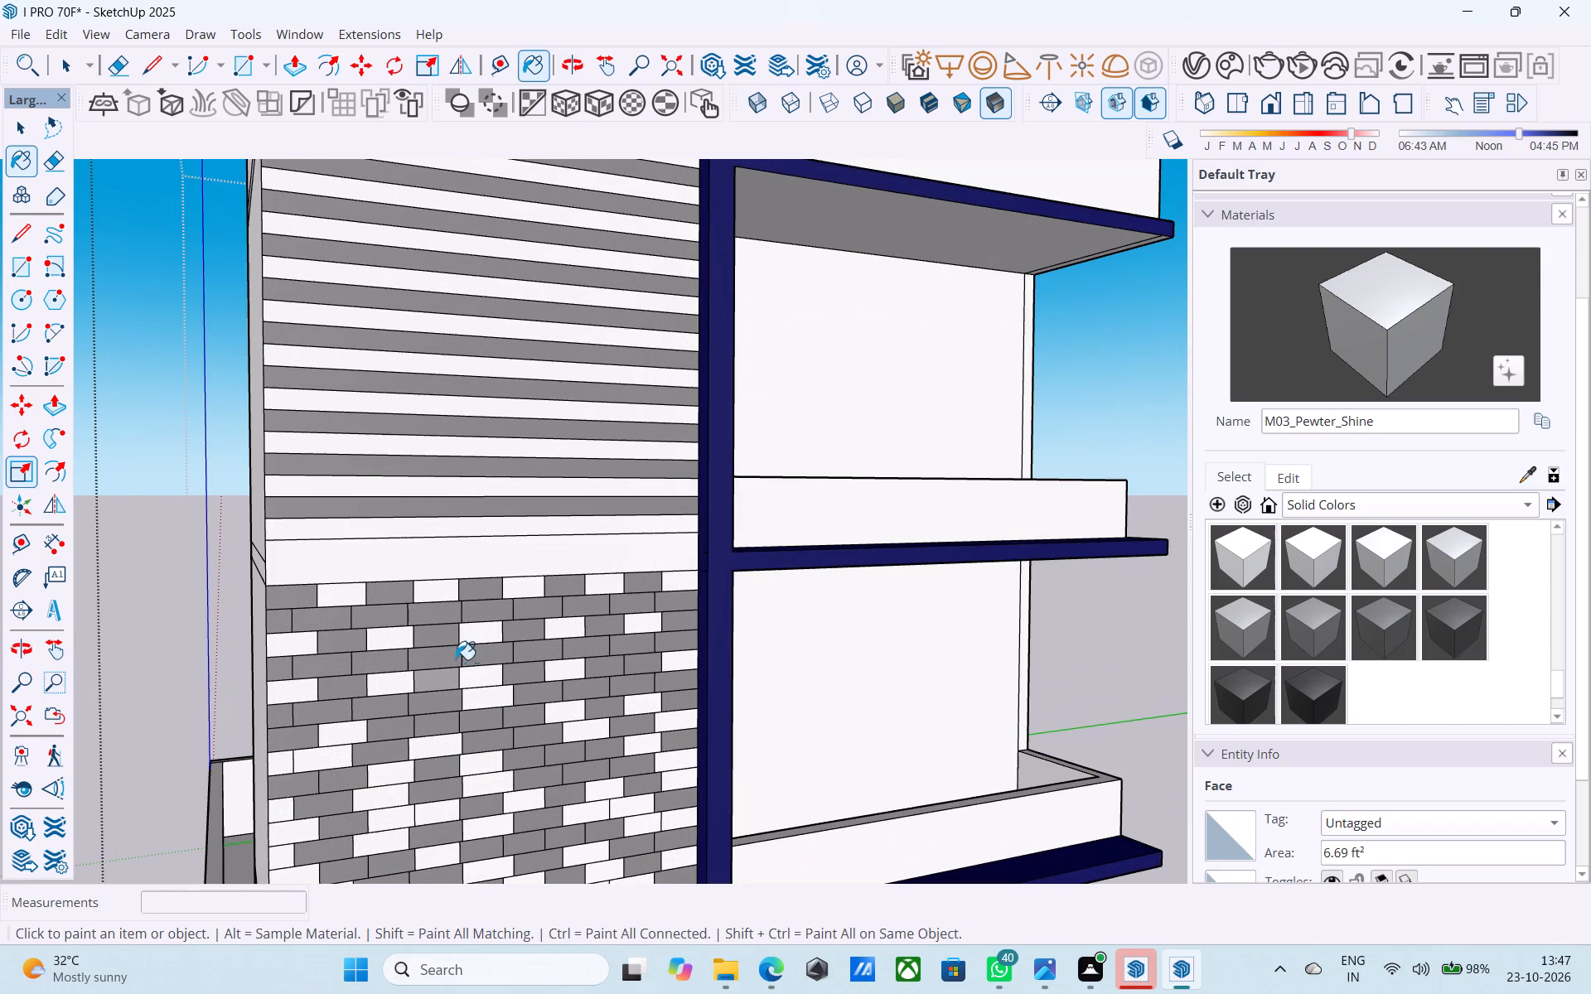
{"action": "left_click", "coordinate": [448, 648]}
{"action": "left_click", "coordinate": [589, 652]}
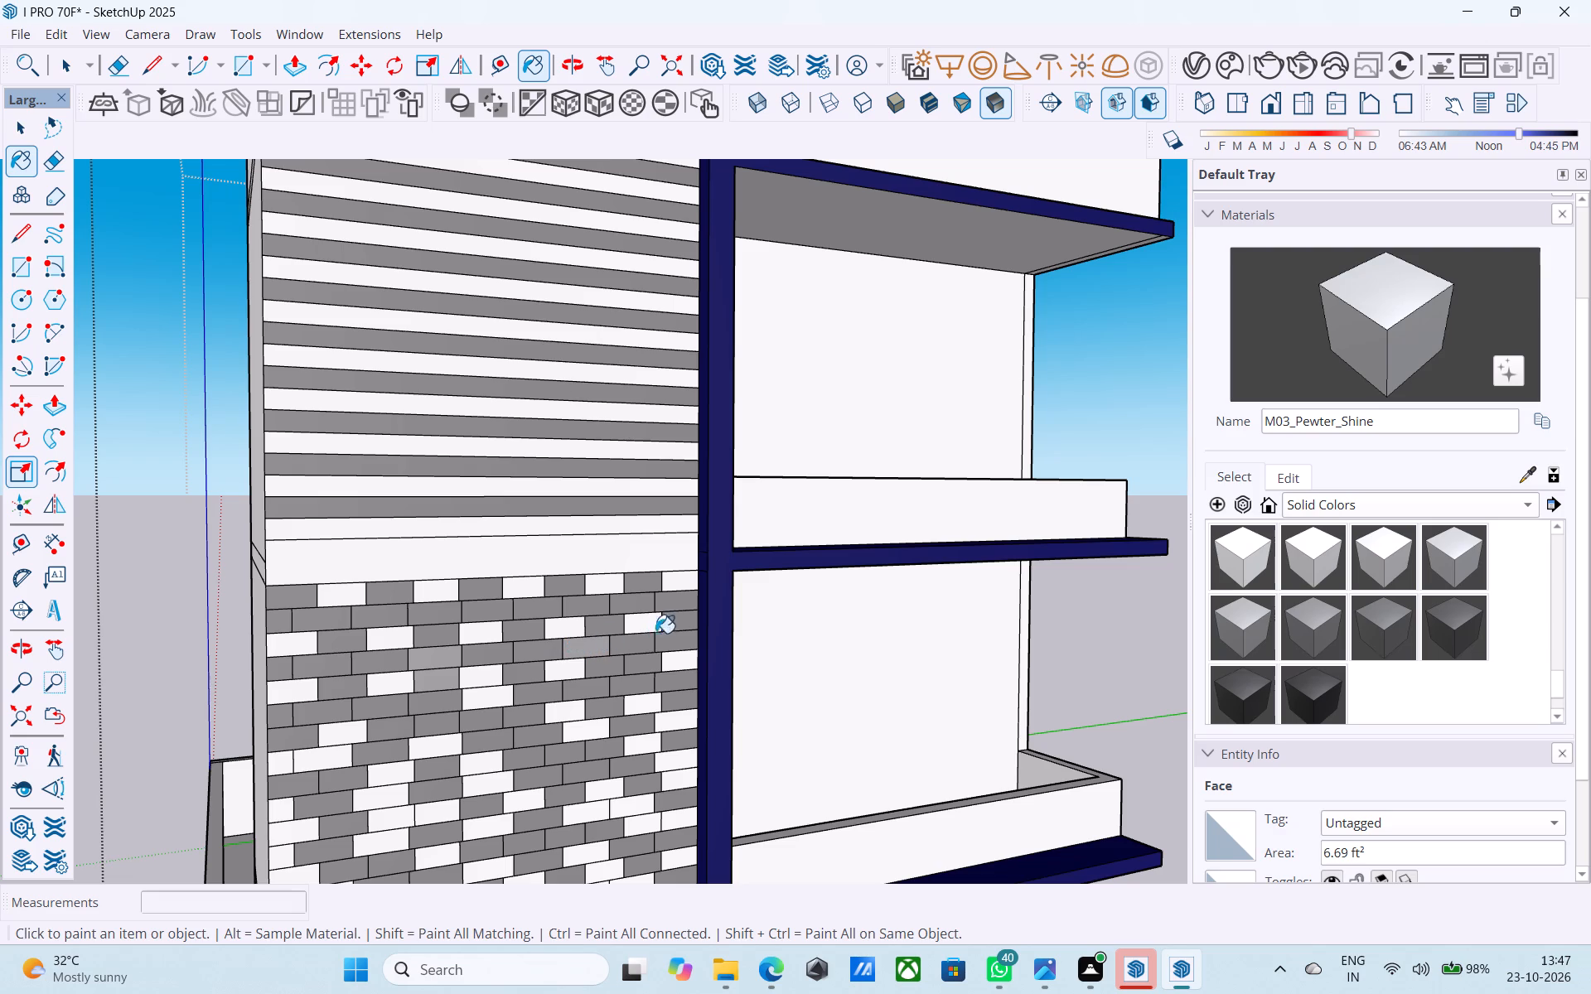
{"action": "left_click", "coordinate": [671, 640]}
{"action": "left_click", "coordinate": [559, 603]}
{"action": "left_click", "coordinate": [665, 603]}
{"action": "left_click", "coordinate": [363, 612]}
Paint a grey brick midway up the tower's lower brick panel with the M05_Graphite_Haze colour.
{"action": "scroll", "coordinate": [384, 625], "scroll_direction": "down", "scroll_amount": 6}
{"action": "scroll", "coordinate": [441, 695], "scroll_direction": "down", "scroll_amount": 5}
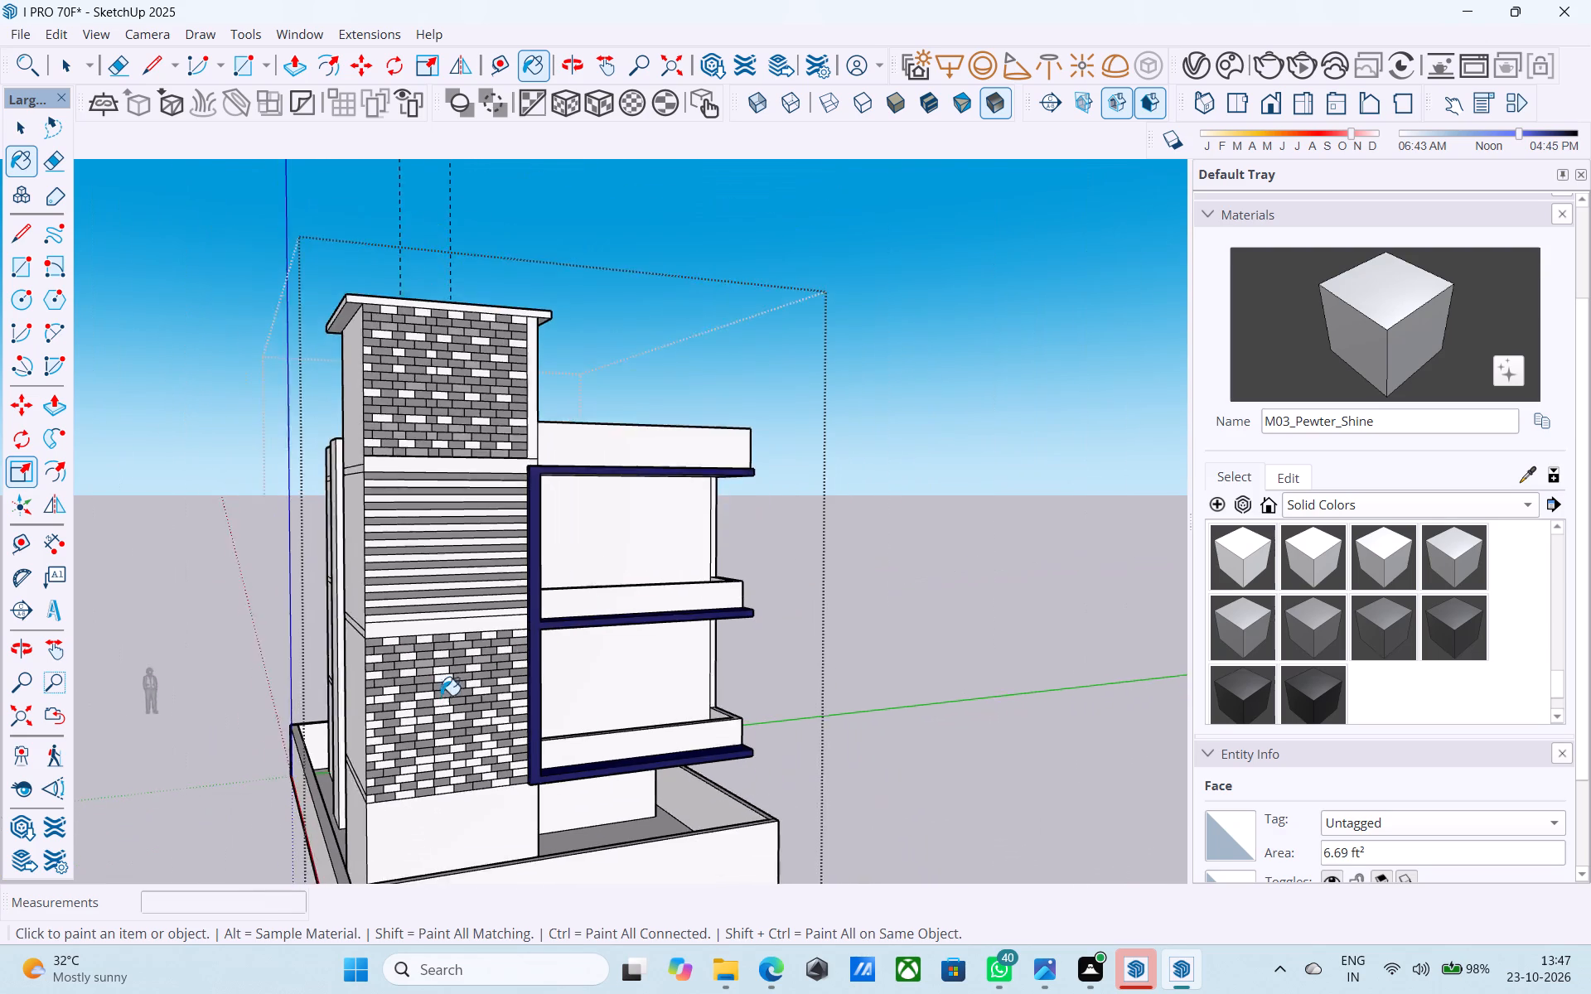
{"action": "middle_click_drag", "start_coordinate": [440, 697], "coordinate": [434, 719]}
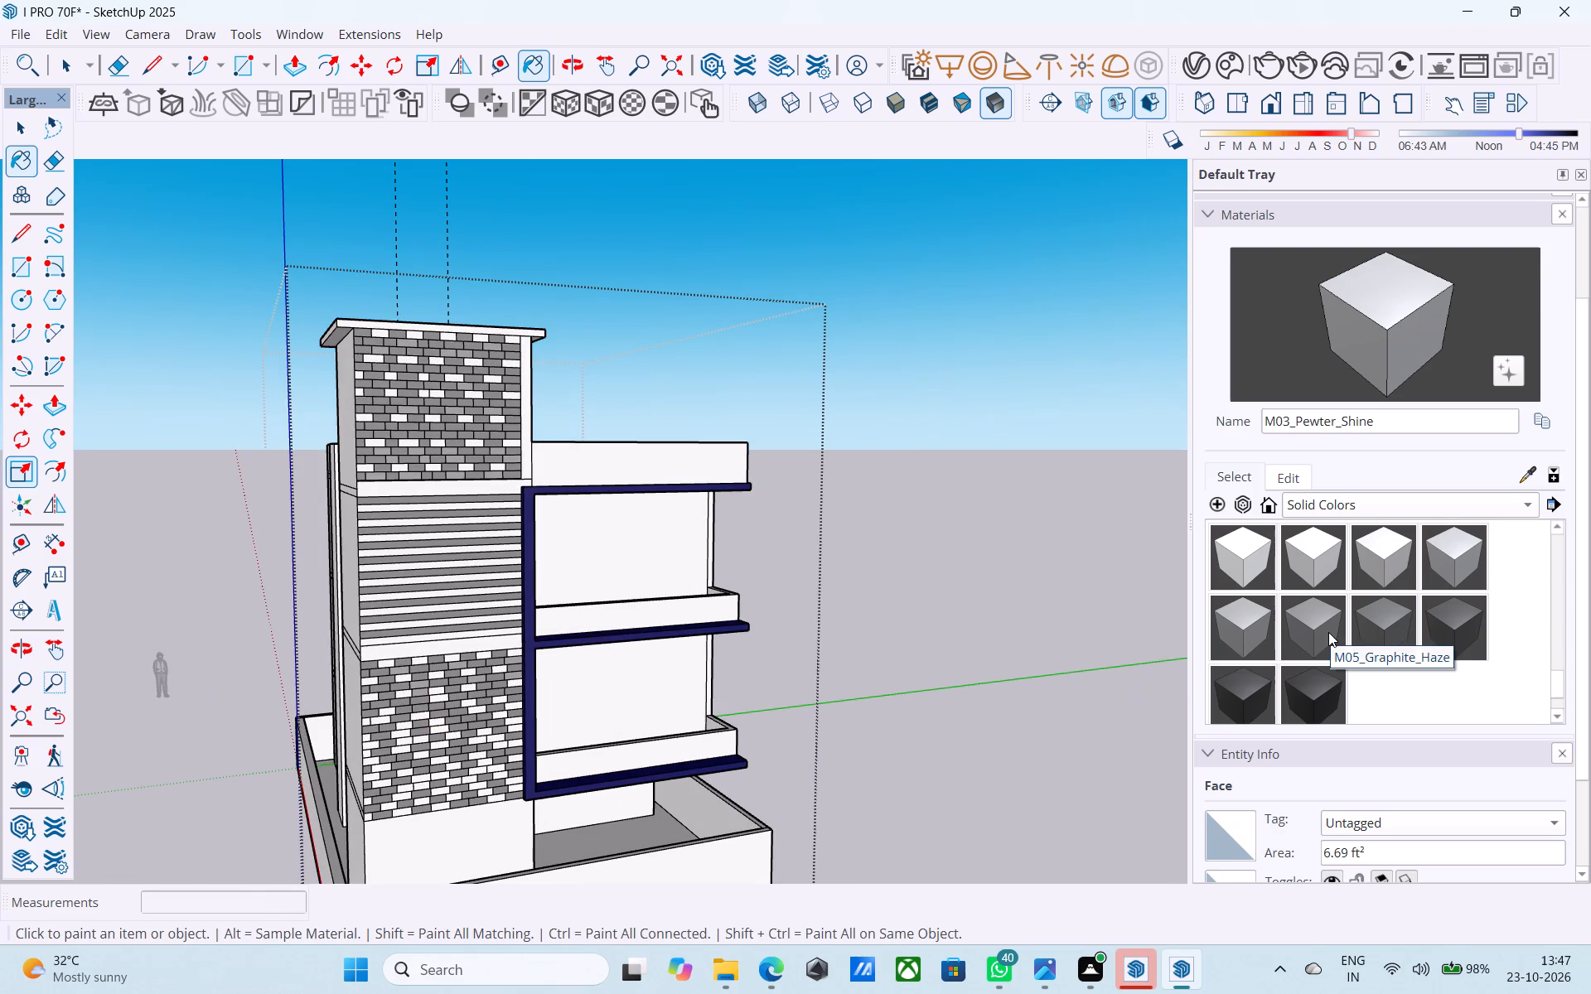
{"action": "left_click", "coordinate": [1328, 632]}
{"action": "scroll", "coordinate": [440, 802], "scroll_direction": "up", "scroll_amount": 11}
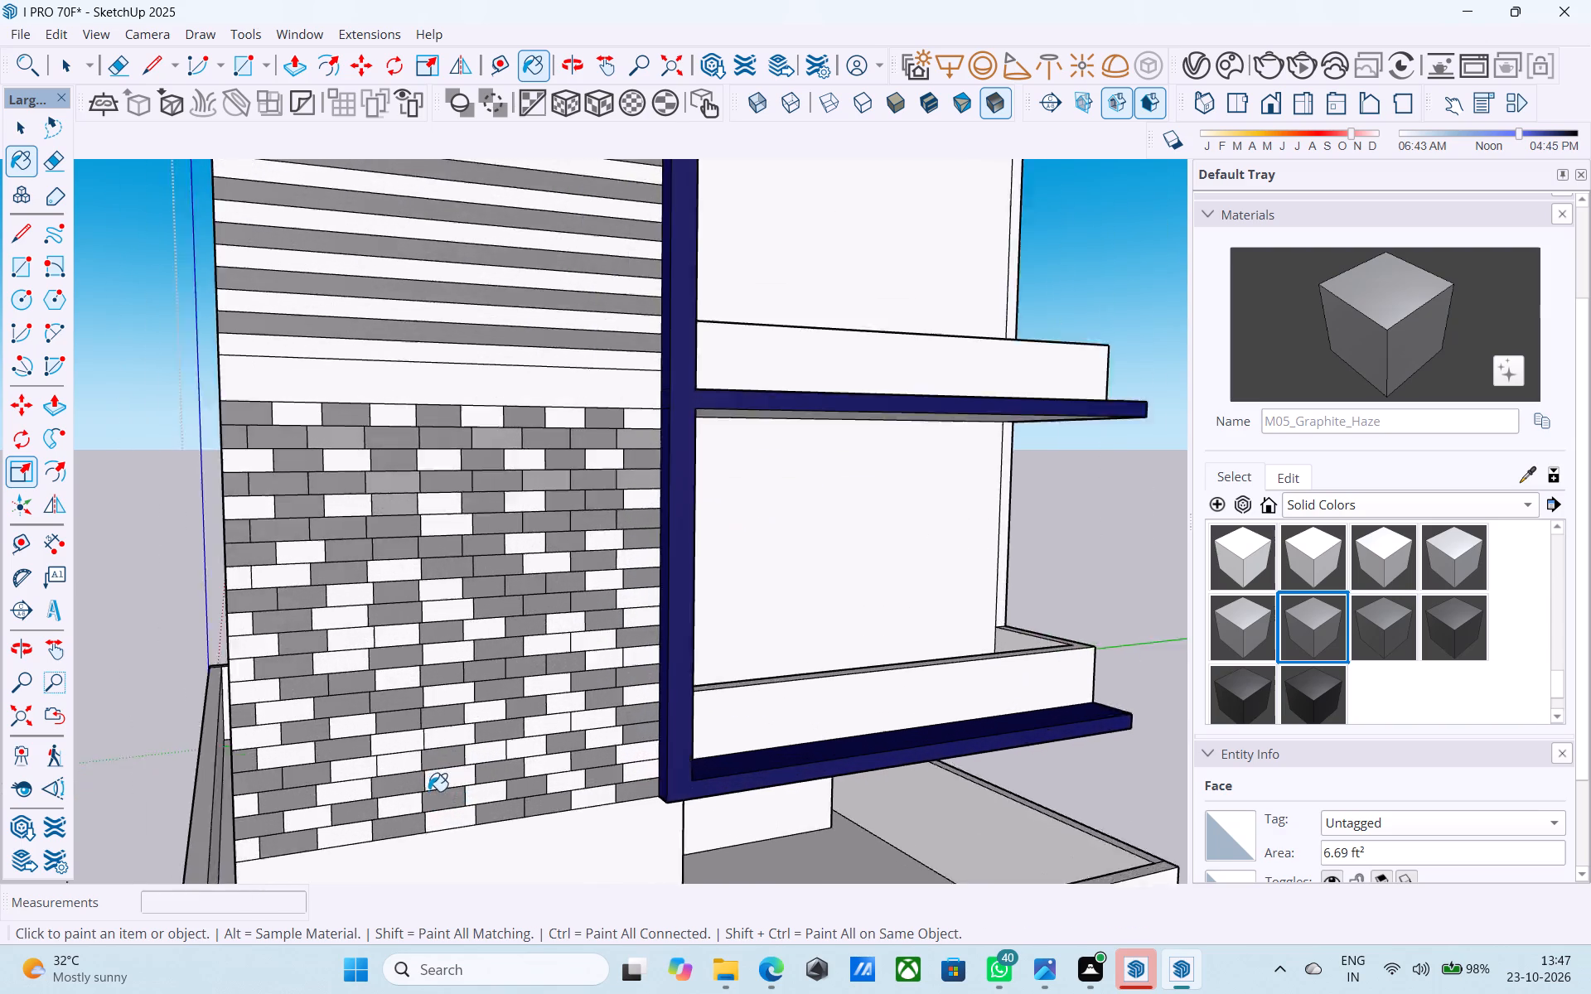
{"action": "scroll", "coordinate": [428, 791], "scroll_direction": "up", "scroll_amount": 2}
{"action": "scroll", "coordinate": [539, 752], "scroll_direction": "up", "scroll_amount": 2}
{"action": "scroll", "coordinate": [581, 702], "scroll_direction": "down", "scroll_amount": 4}
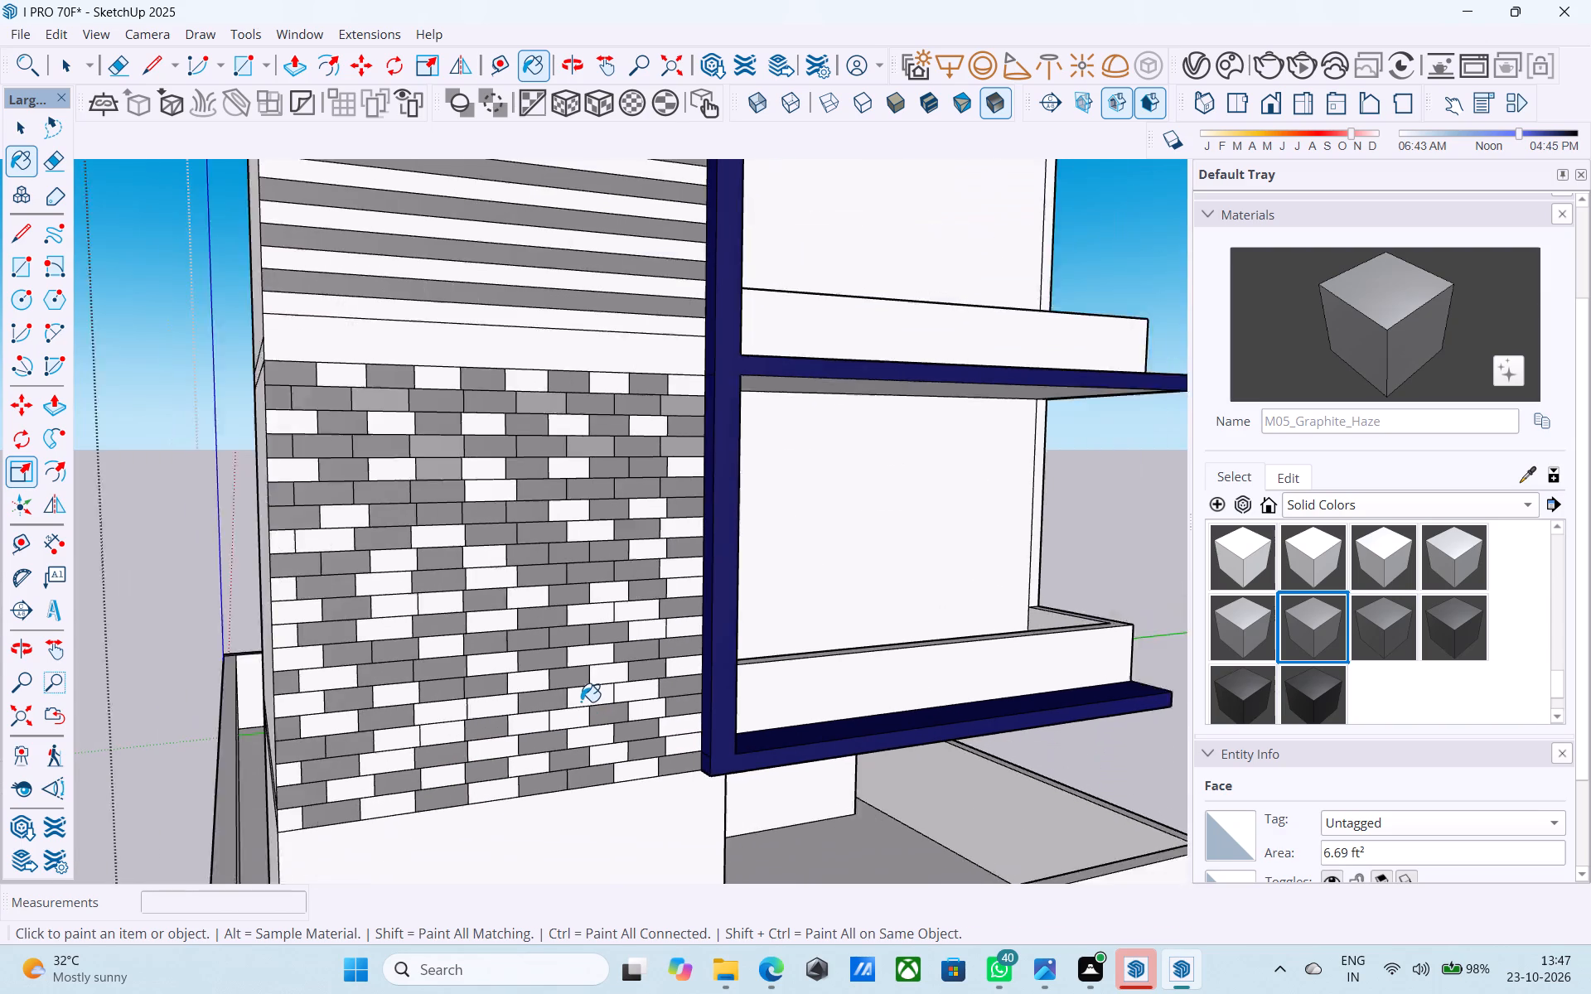
{"action": "scroll", "coordinate": [581, 702], "scroll_direction": "down", "scroll_amount": 2}
{"action": "middle_click_drag", "start_coordinate": [581, 702], "coordinate": [545, 721]}
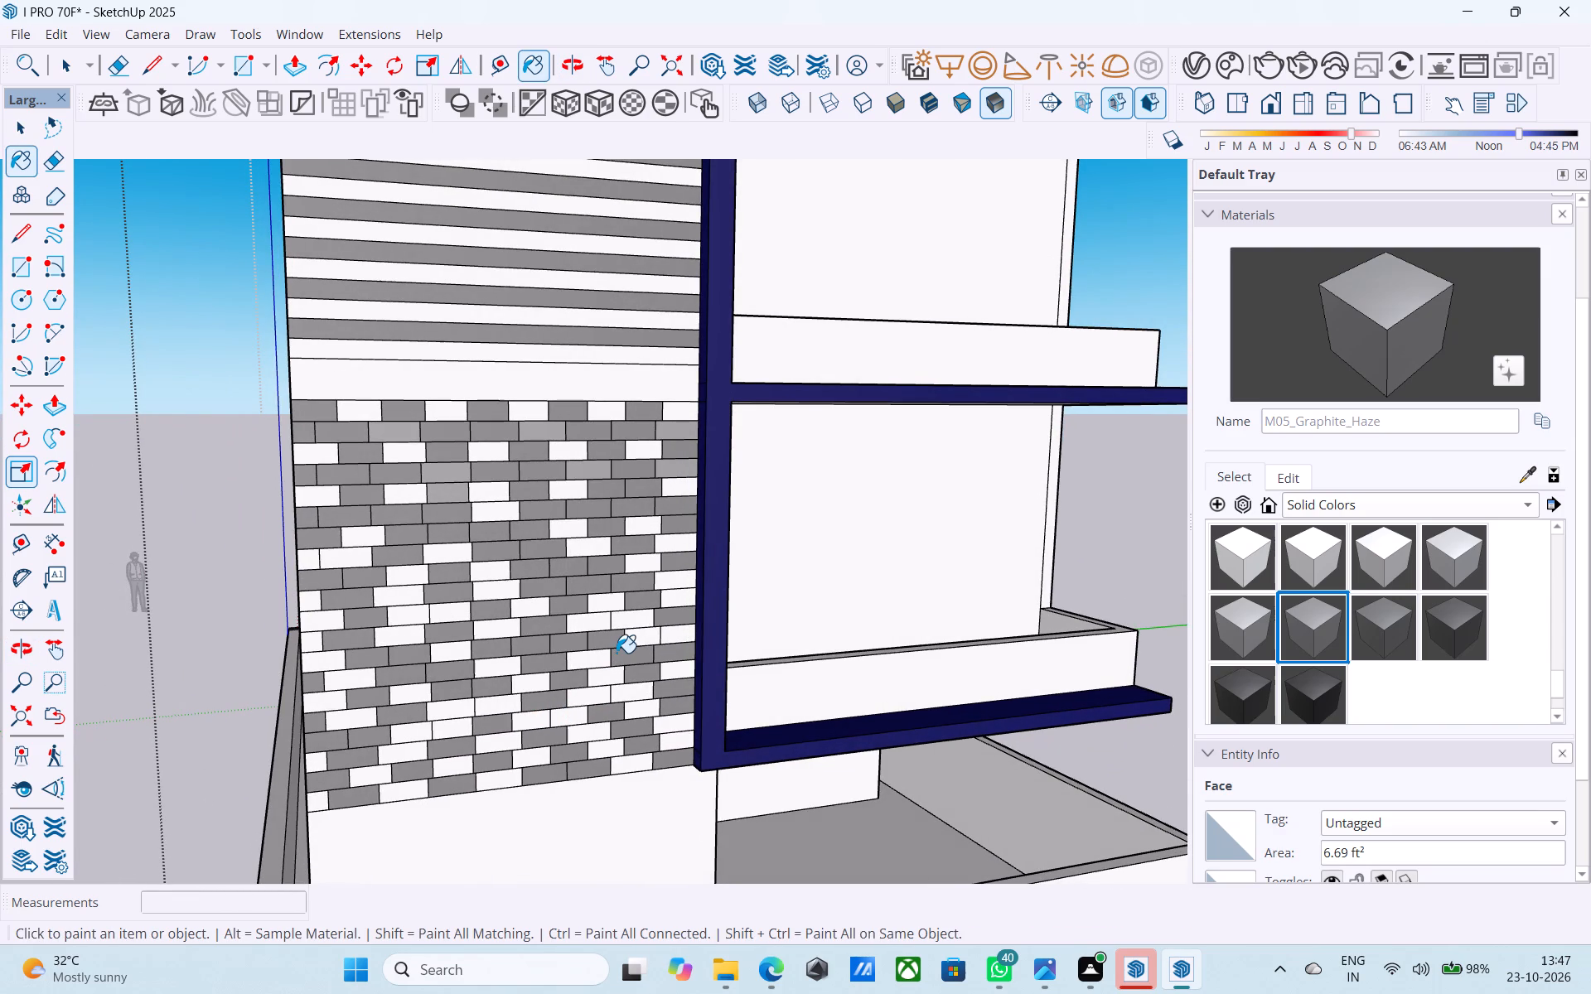
{"action": "left_click", "coordinate": [407, 602]}
Paint bricks in the middle and bottom rows of the tower's lower brick panel with the M04_Stone_Frost colour.
{"action": "scroll", "coordinate": [406, 700], "scroll_direction": "down", "scroll_amount": 6}
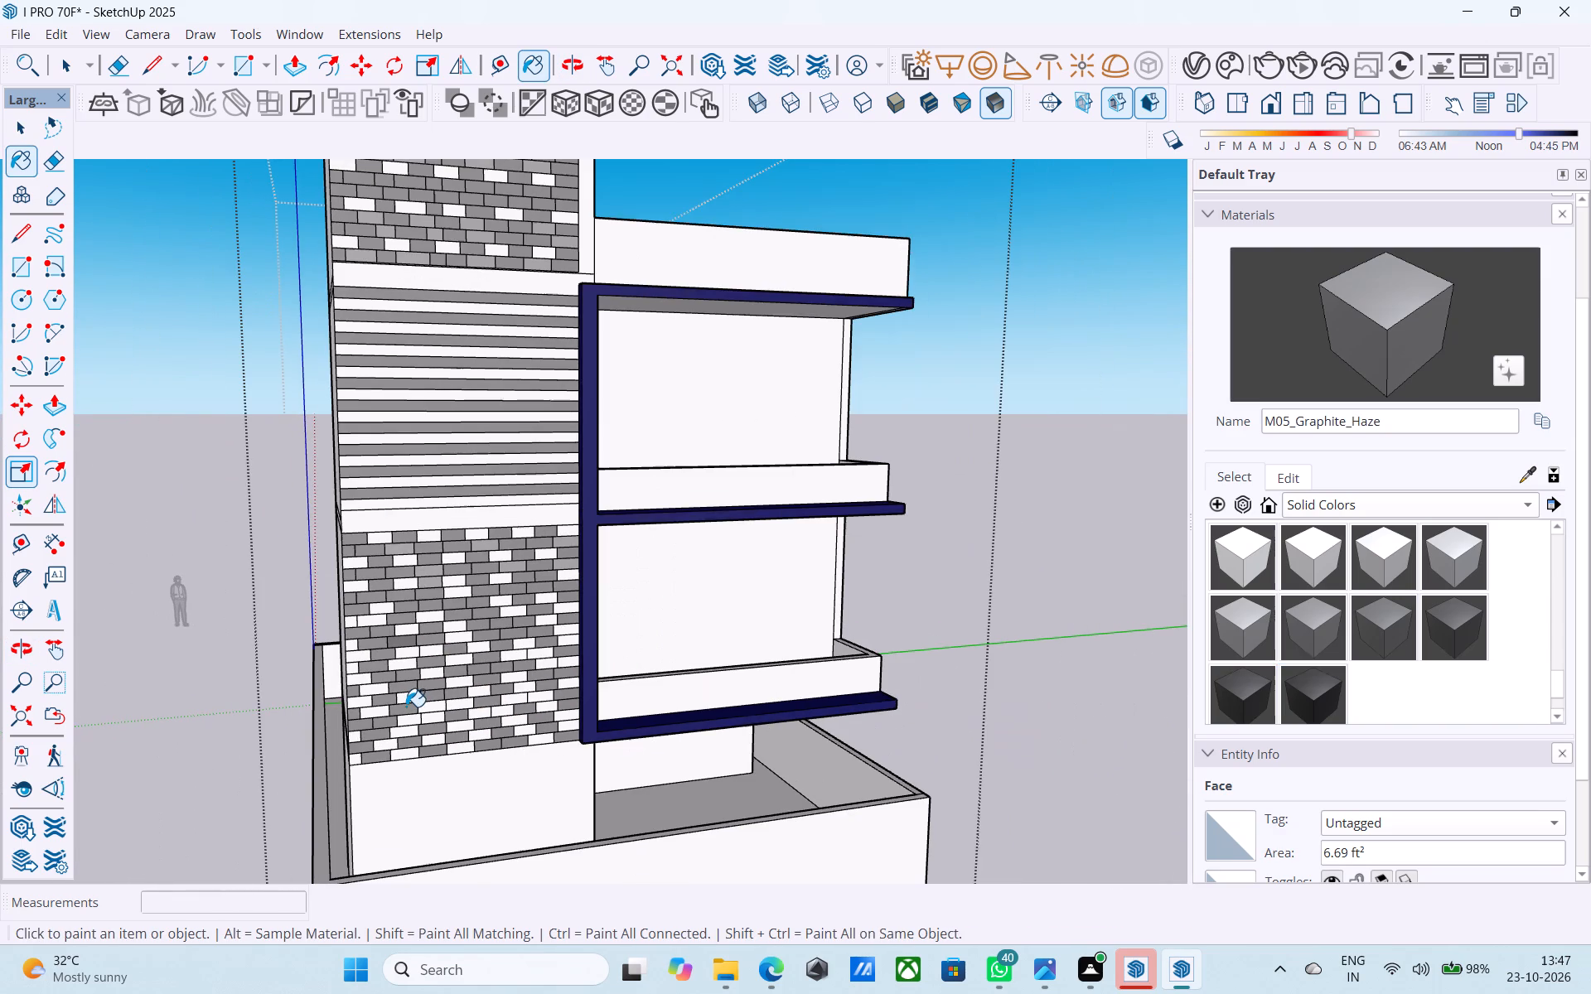
{"action": "left_click", "coordinate": [1251, 610]}
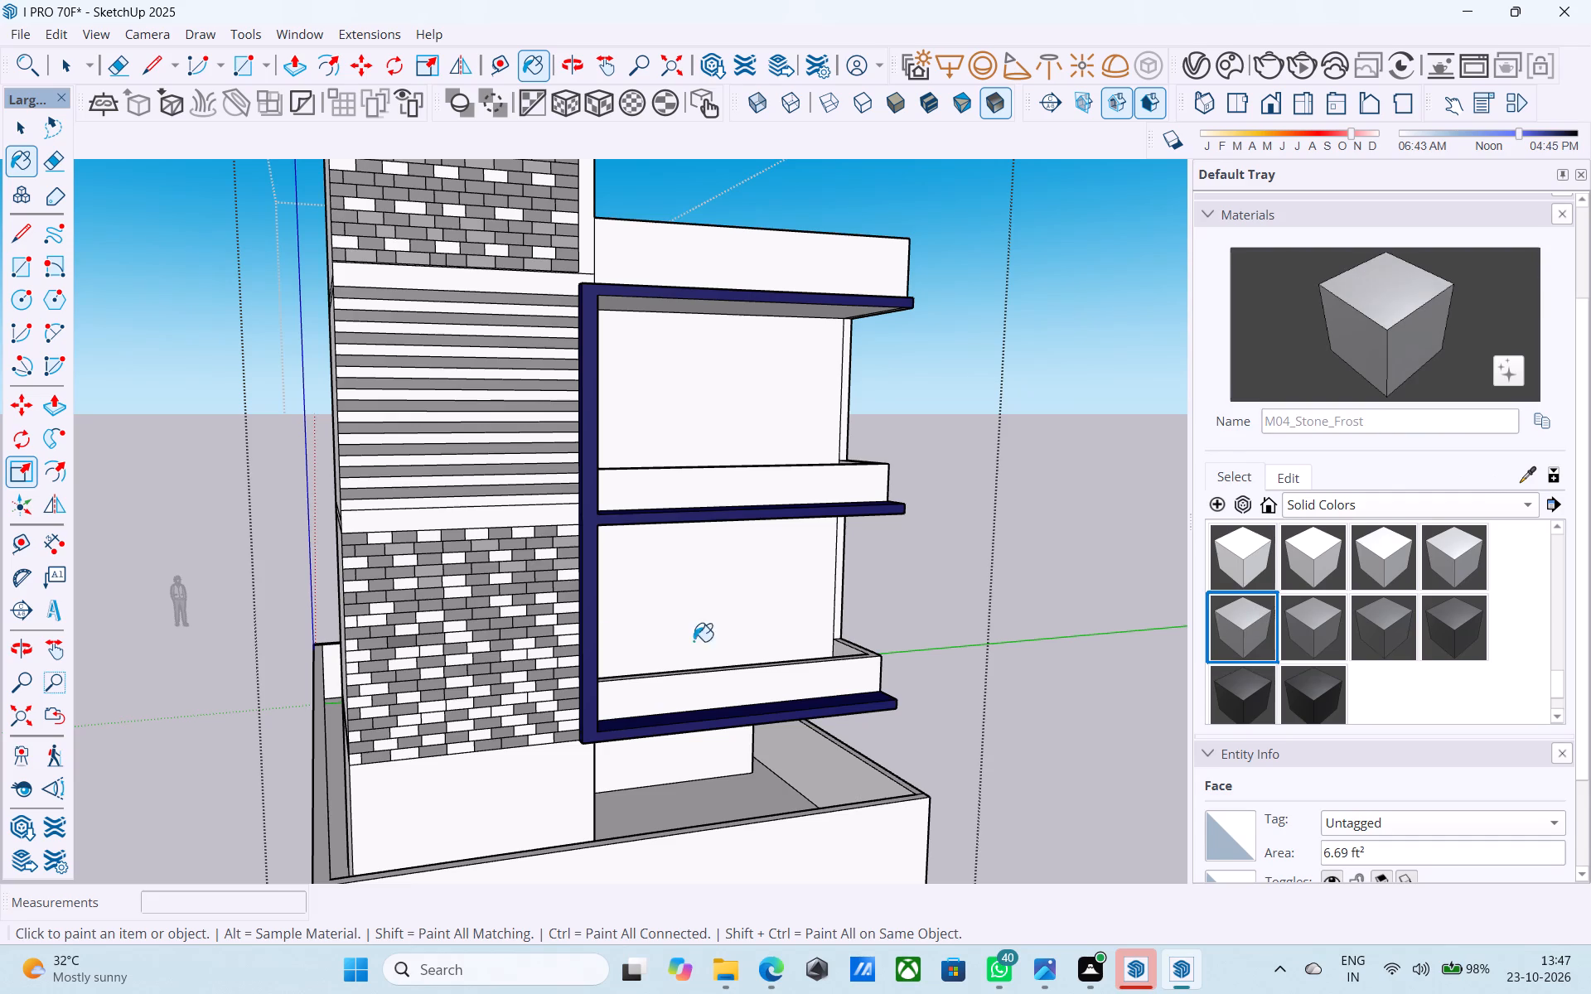
{"action": "scroll", "coordinate": [413, 641], "scroll_direction": "up", "scroll_amount": 7}
{"action": "left_click", "coordinate": [402, 639]}
{"action": "scroll", "coordinate": [413, 642], "scroll_direction": "down", "scroll_amount": 6}
{"action": "middle_click_drag", "start_coordinate": [425, 648], "coordinate": [453, 646]}
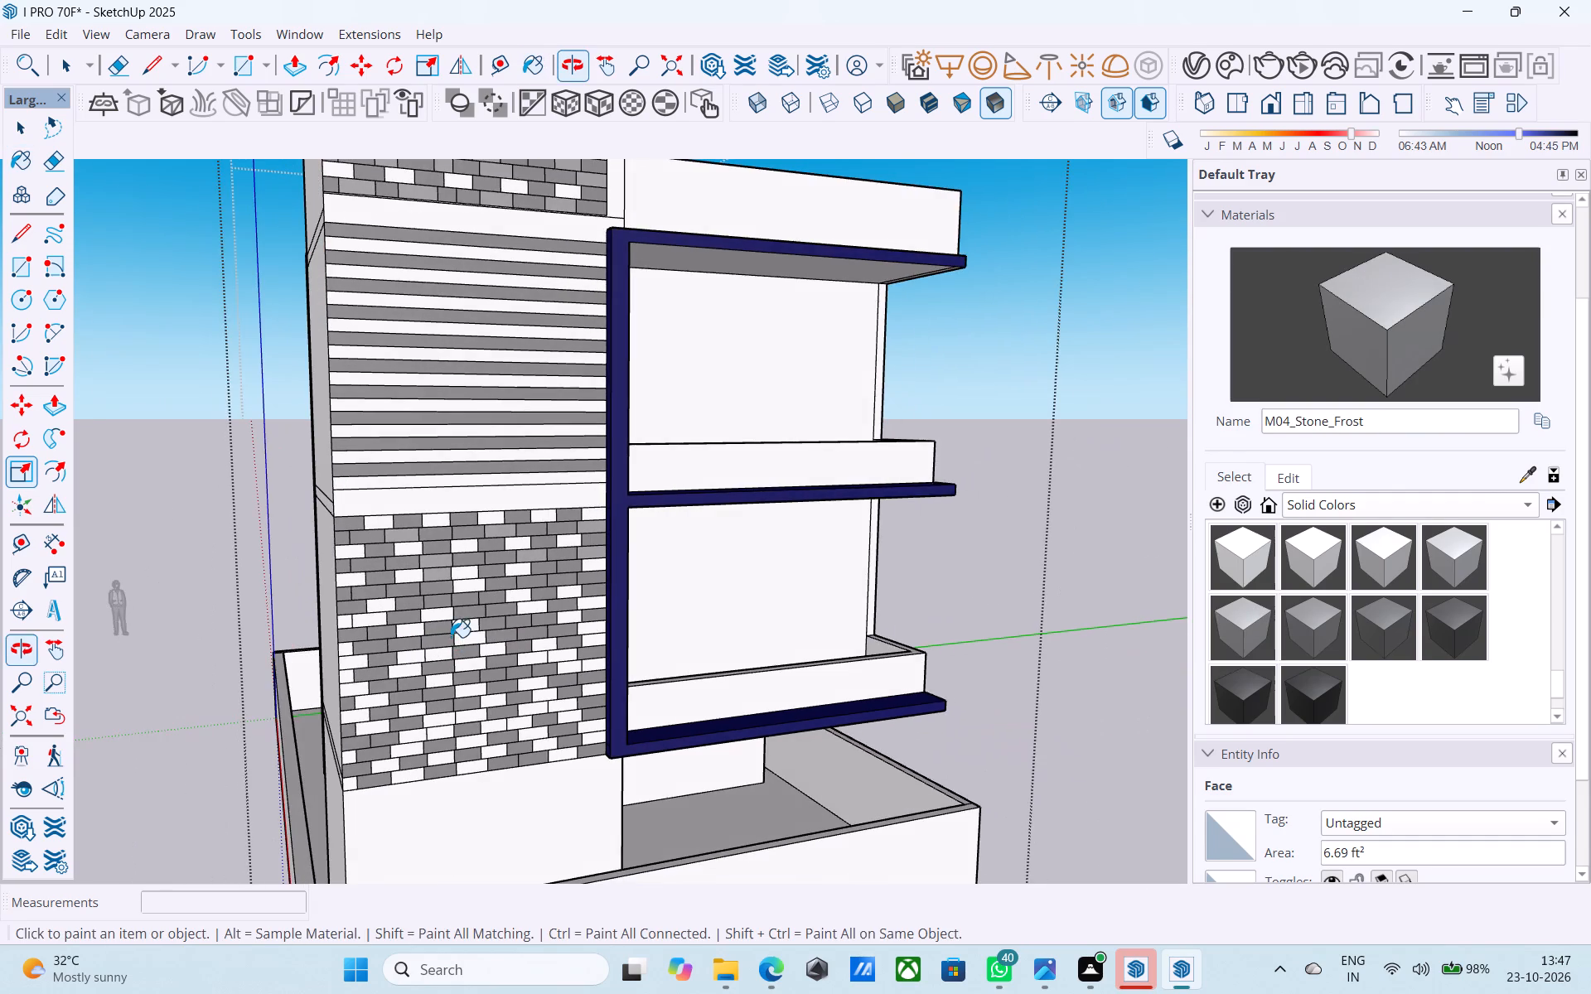
{"action": "scroll", "coordinate": [497, 618], "scroll_direction": "up", "scroll_amount": 4}
{"action": "scroll", "coordinate": [498, 618], "scroll_direction": "down", "scroll_amount": 4}
{"action": "scroll", "coordinate": [493, 692], "scroll_direction": "up", "scroll_amount": 3}
{"action": "scroll", "coordinate": [492, 692], "scroll_direction": "down", "scroll_amount": 4}
{"action": "scroll", "coordinate": [450, 726], "scroll_direction": "up", "scroll_amount": 5}
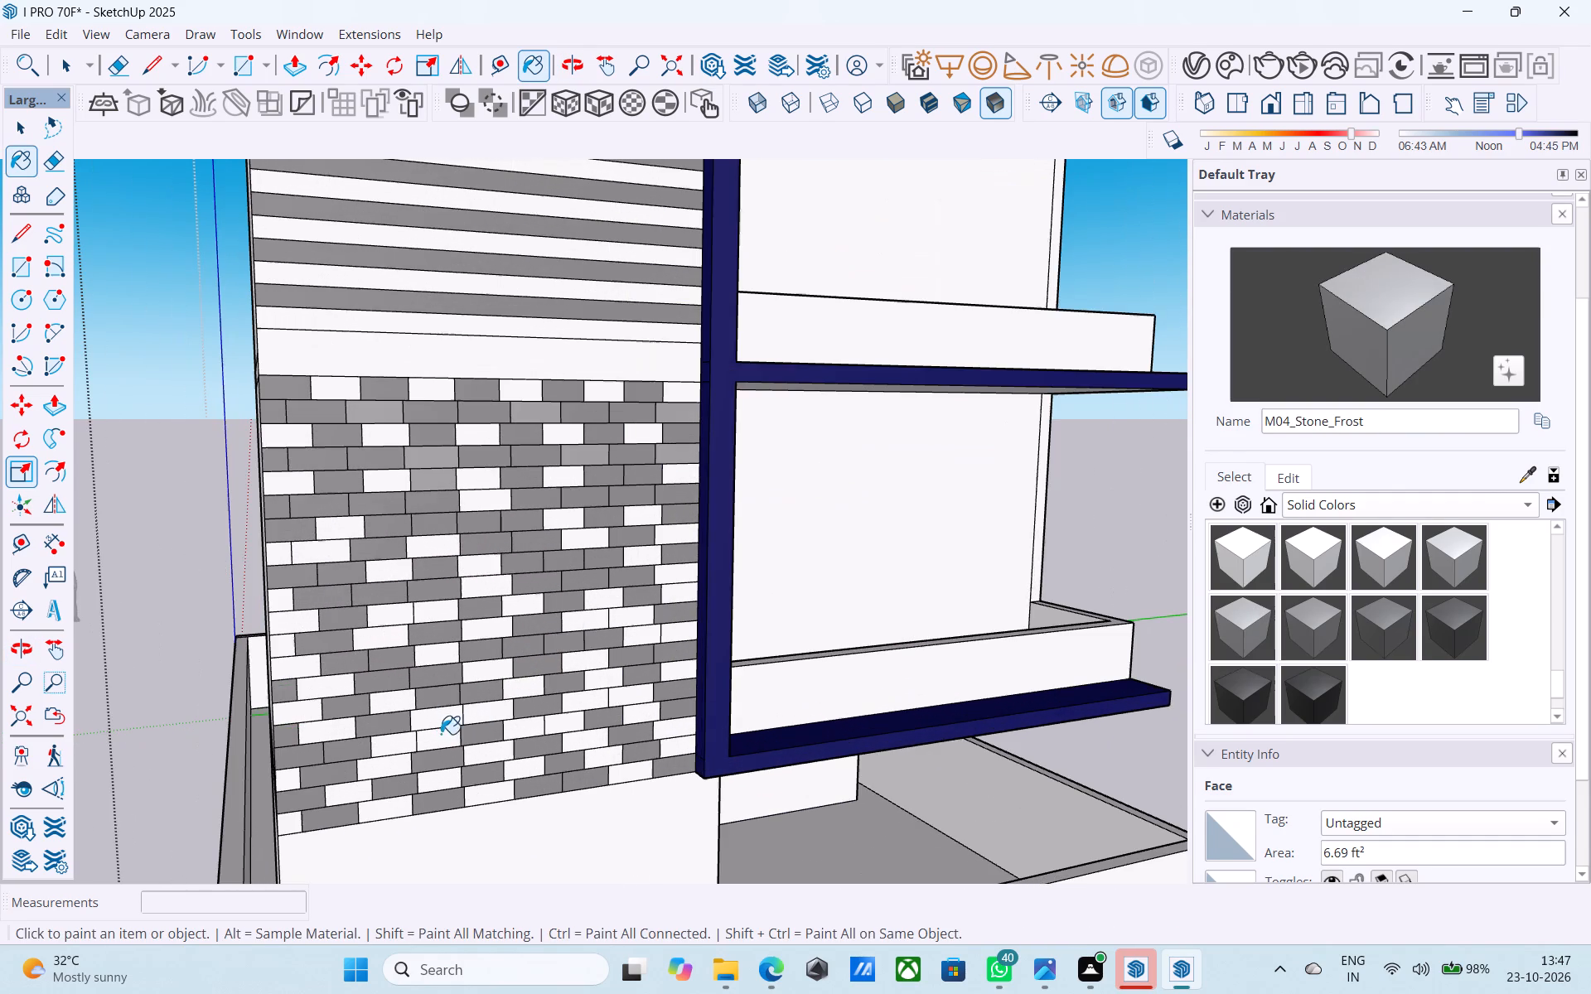
{"action": "left_click", "coordinate": [455, 736]}
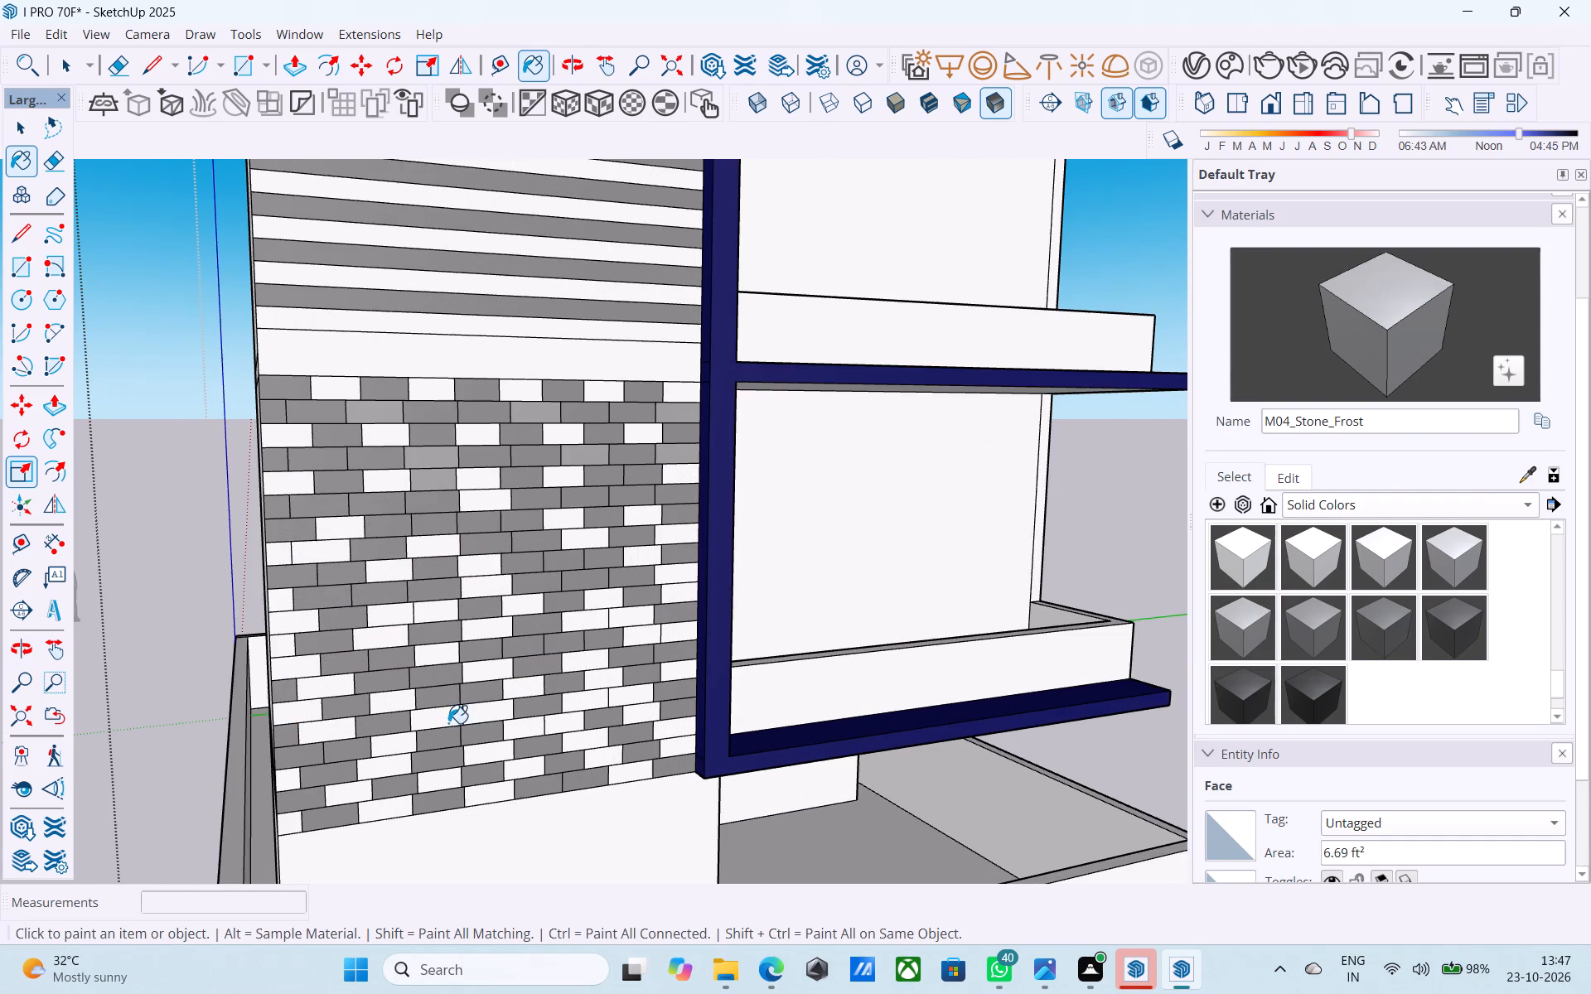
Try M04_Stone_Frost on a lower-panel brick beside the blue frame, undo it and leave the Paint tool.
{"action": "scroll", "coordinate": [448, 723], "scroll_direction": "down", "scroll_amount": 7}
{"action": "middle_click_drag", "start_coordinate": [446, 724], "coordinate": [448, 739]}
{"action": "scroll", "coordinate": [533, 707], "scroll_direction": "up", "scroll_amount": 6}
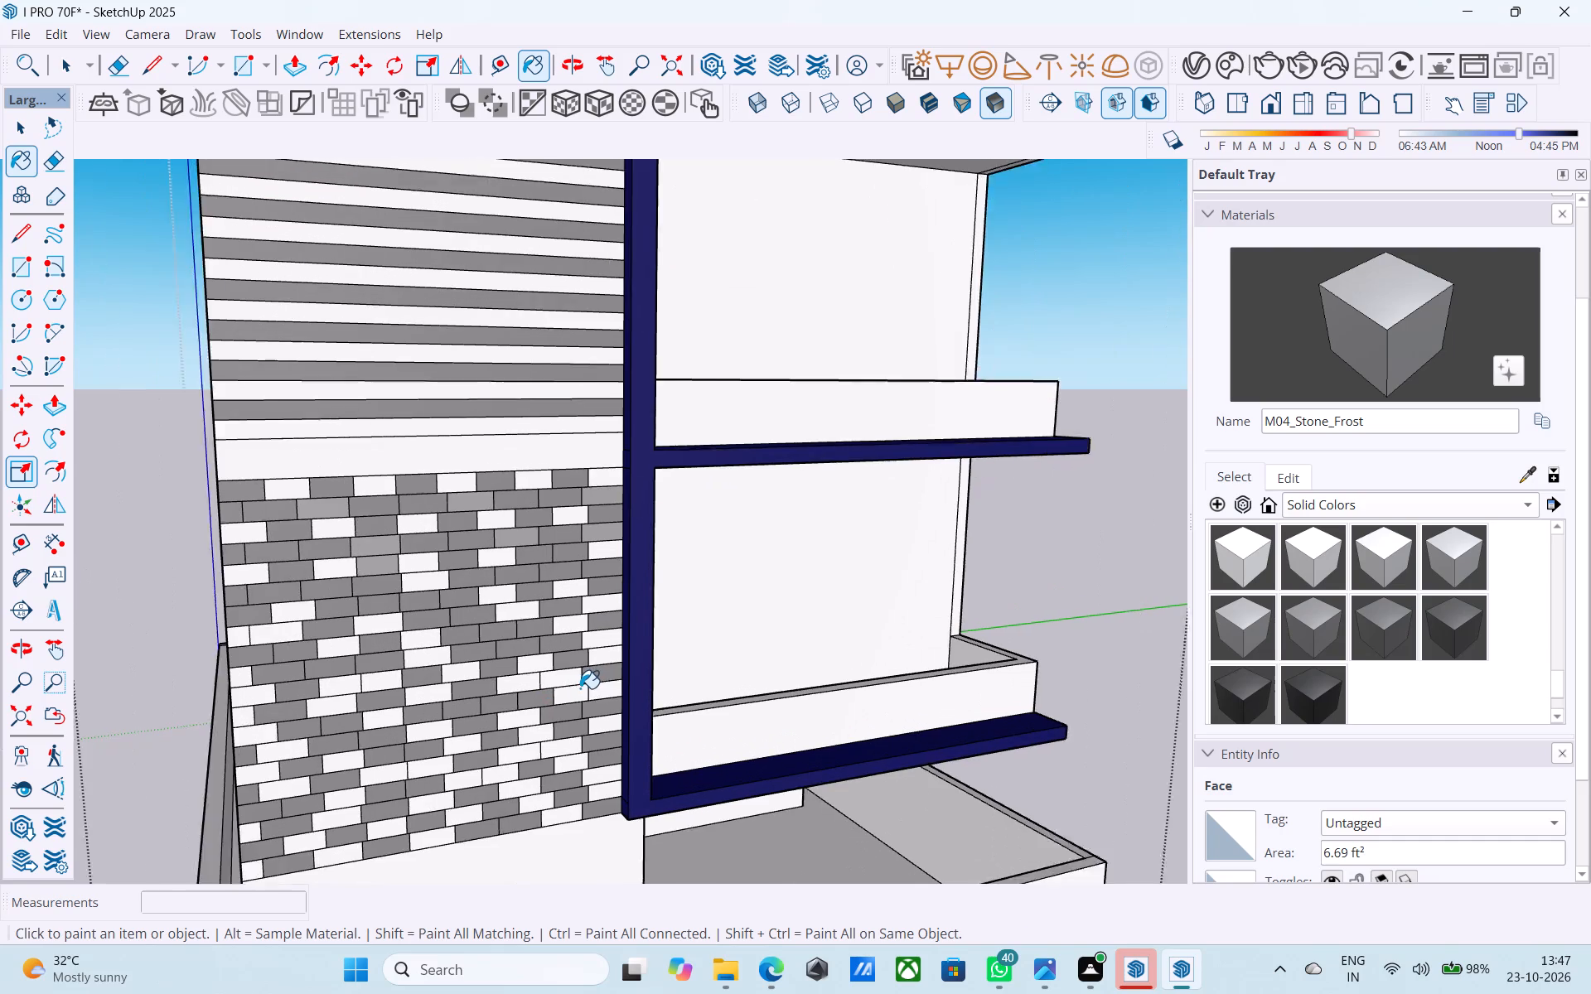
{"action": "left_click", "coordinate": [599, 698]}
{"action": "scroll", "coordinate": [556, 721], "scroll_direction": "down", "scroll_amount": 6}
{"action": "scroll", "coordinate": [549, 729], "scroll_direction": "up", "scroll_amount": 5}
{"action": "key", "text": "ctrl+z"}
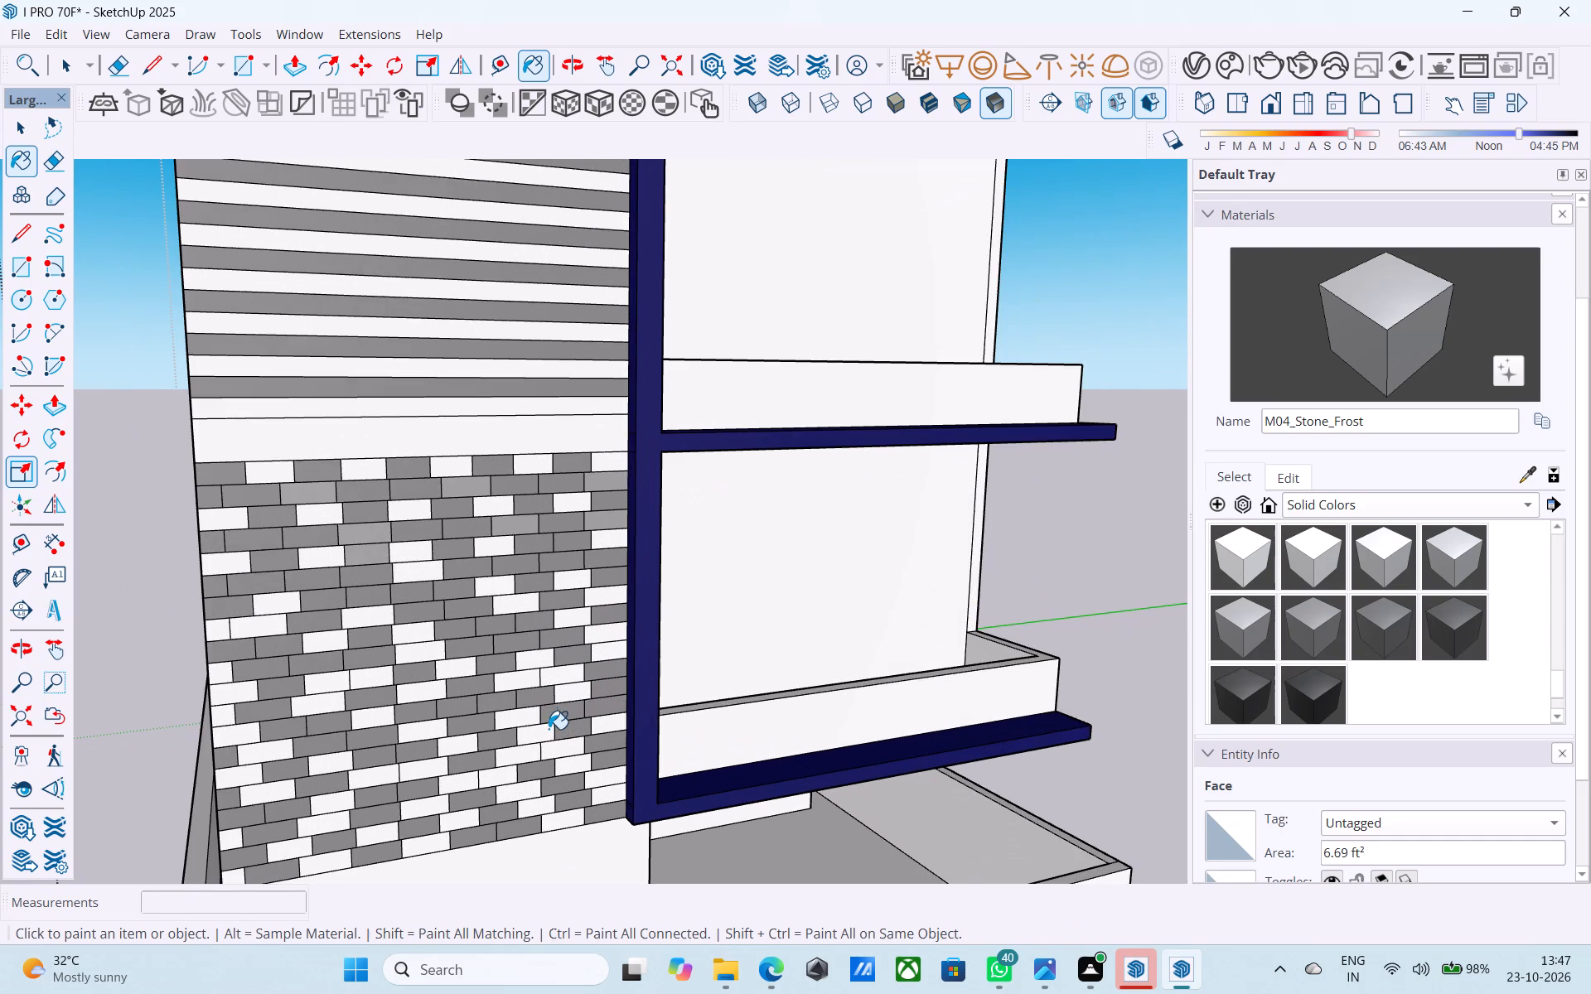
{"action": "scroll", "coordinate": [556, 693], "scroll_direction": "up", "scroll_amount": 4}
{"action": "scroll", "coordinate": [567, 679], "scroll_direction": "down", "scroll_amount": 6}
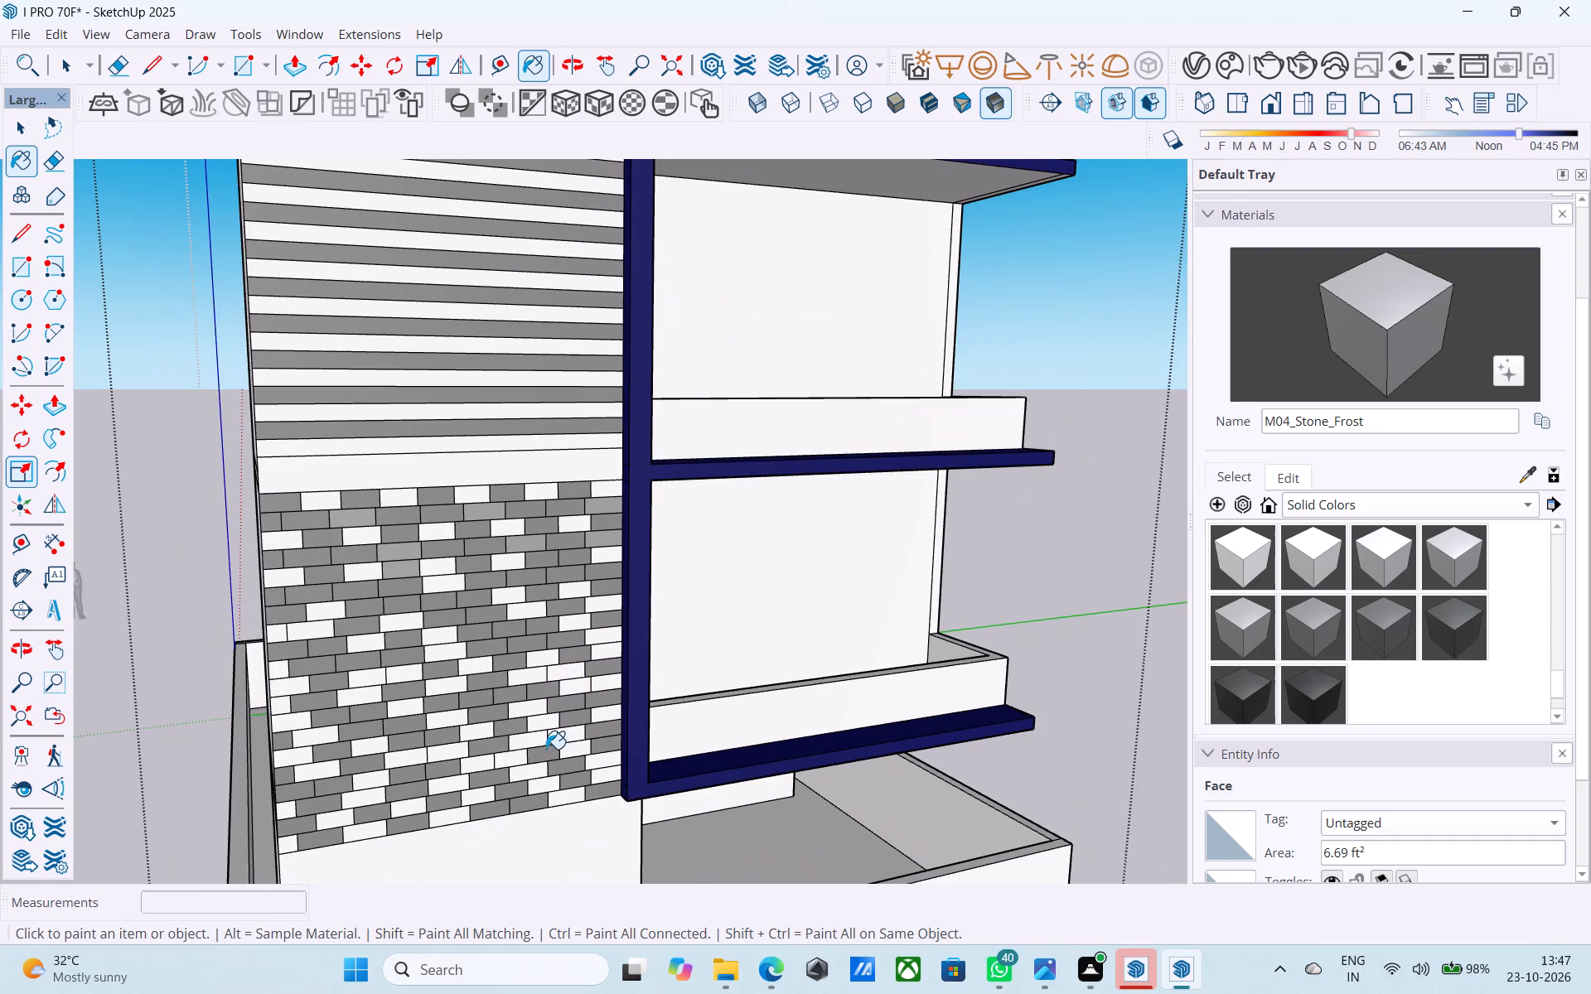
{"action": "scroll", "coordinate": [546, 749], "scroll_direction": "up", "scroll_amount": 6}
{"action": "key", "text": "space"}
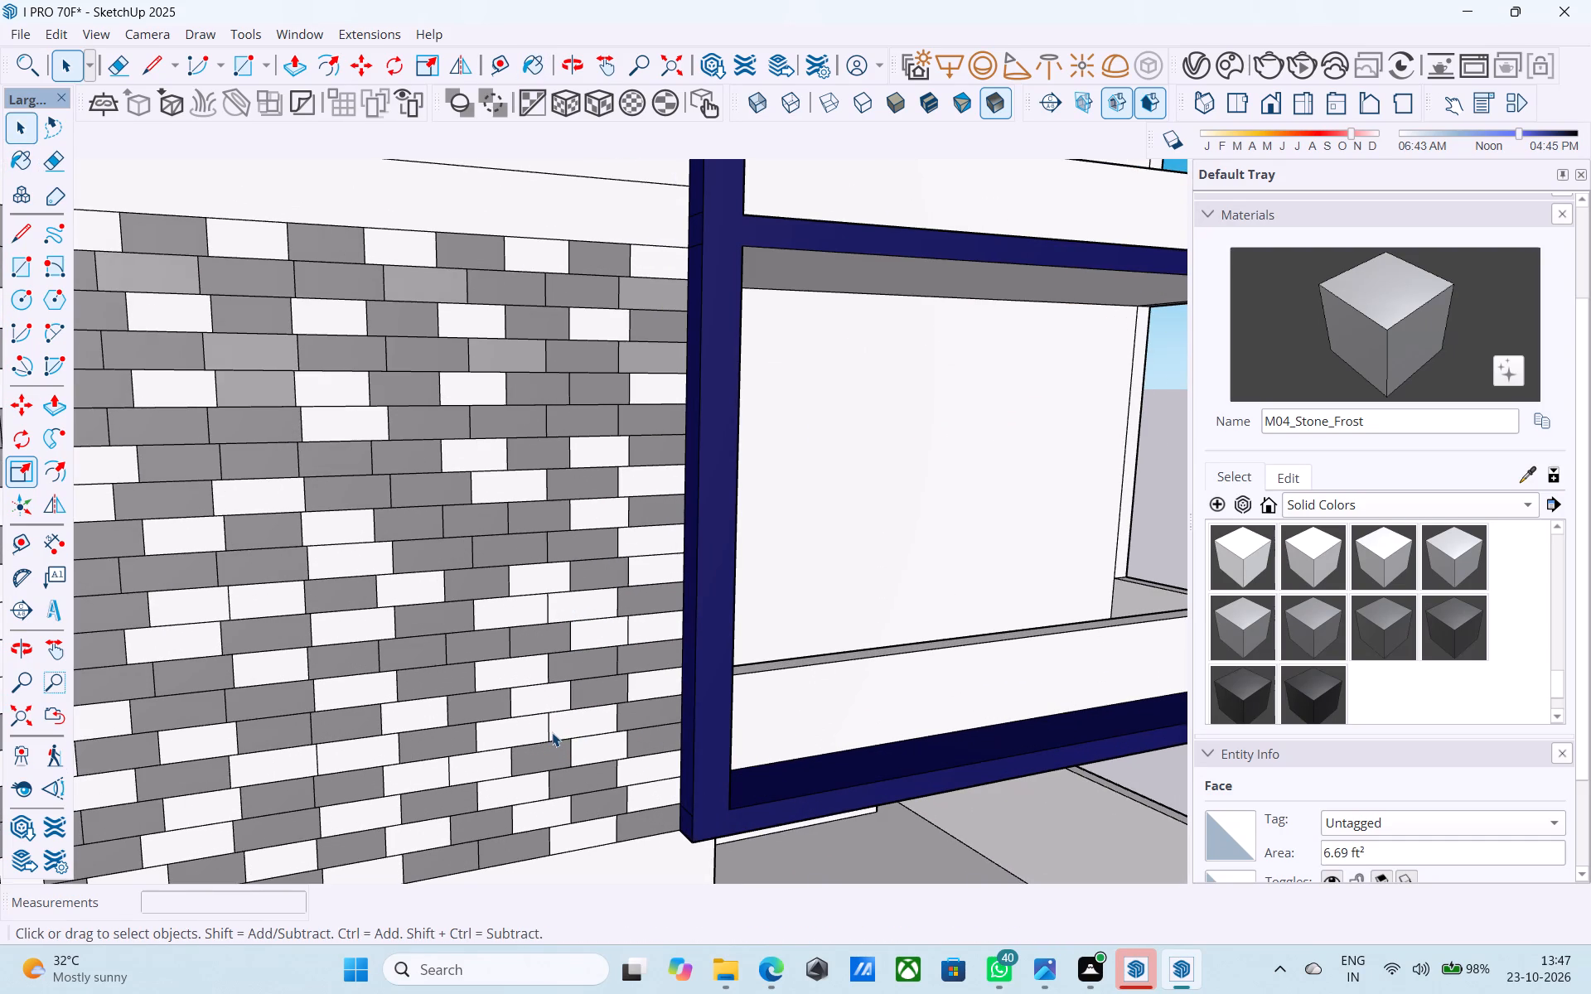
Save the model, purging its unused items.
{"action": "scroll", "coordinate": [592, 702], "scroll_direction": "down", "scroll_amount": 1}
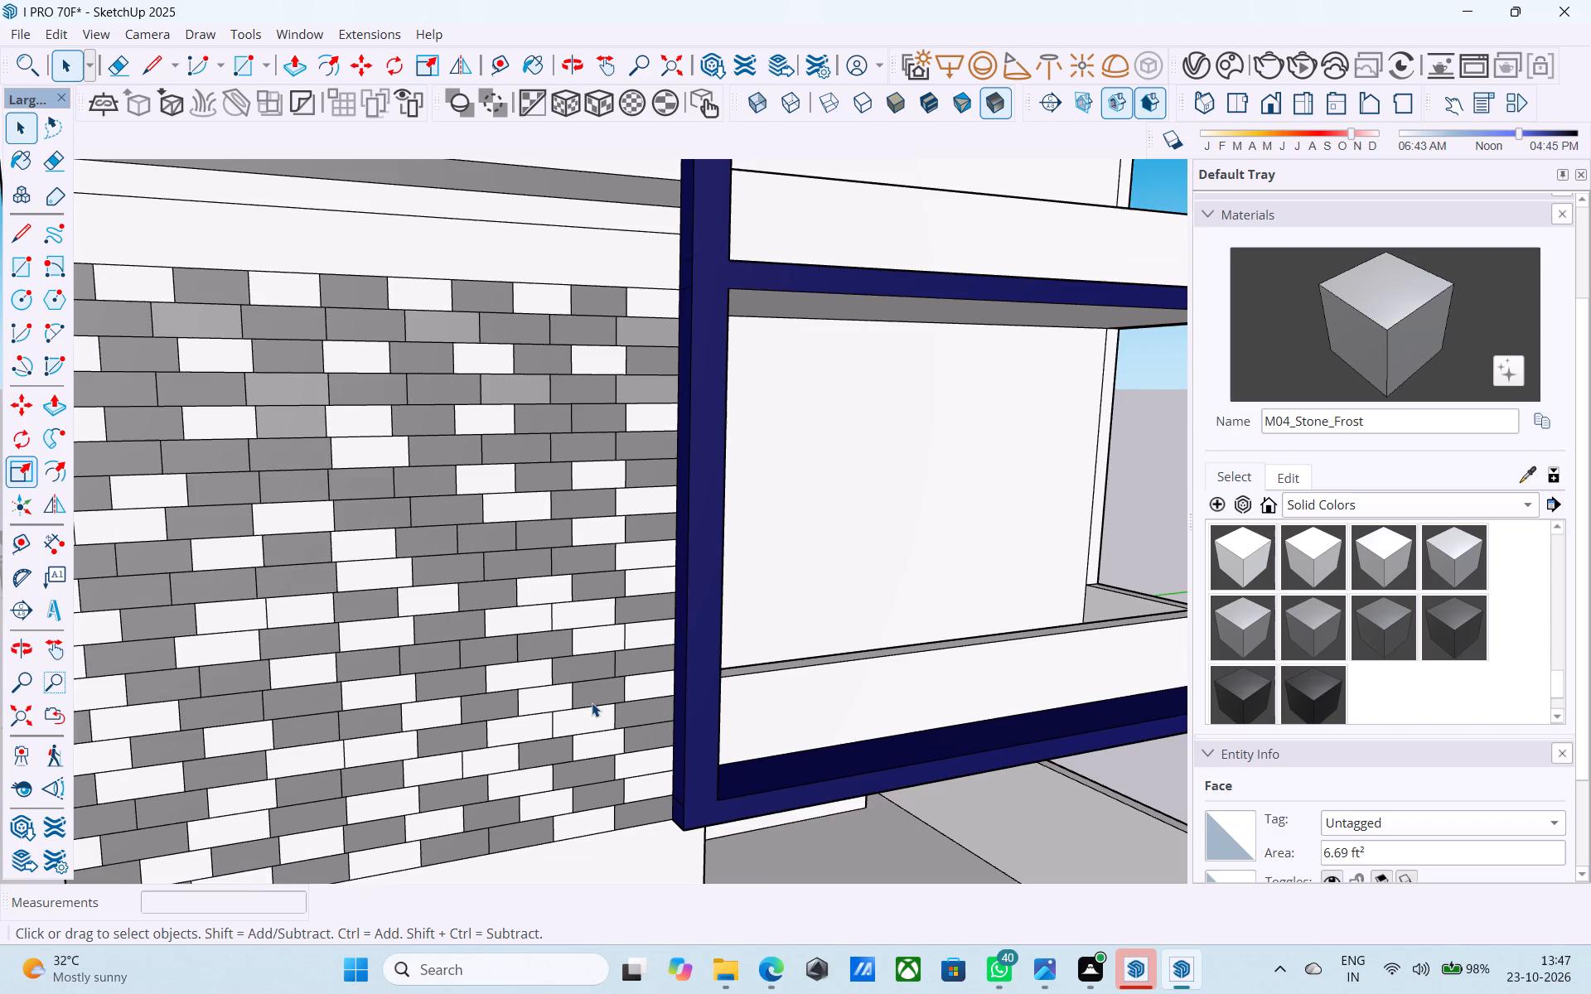
{"action": "scroll", "coordinate": [592, 702], "scroll_direction": "down", "scroll_amount": 1}
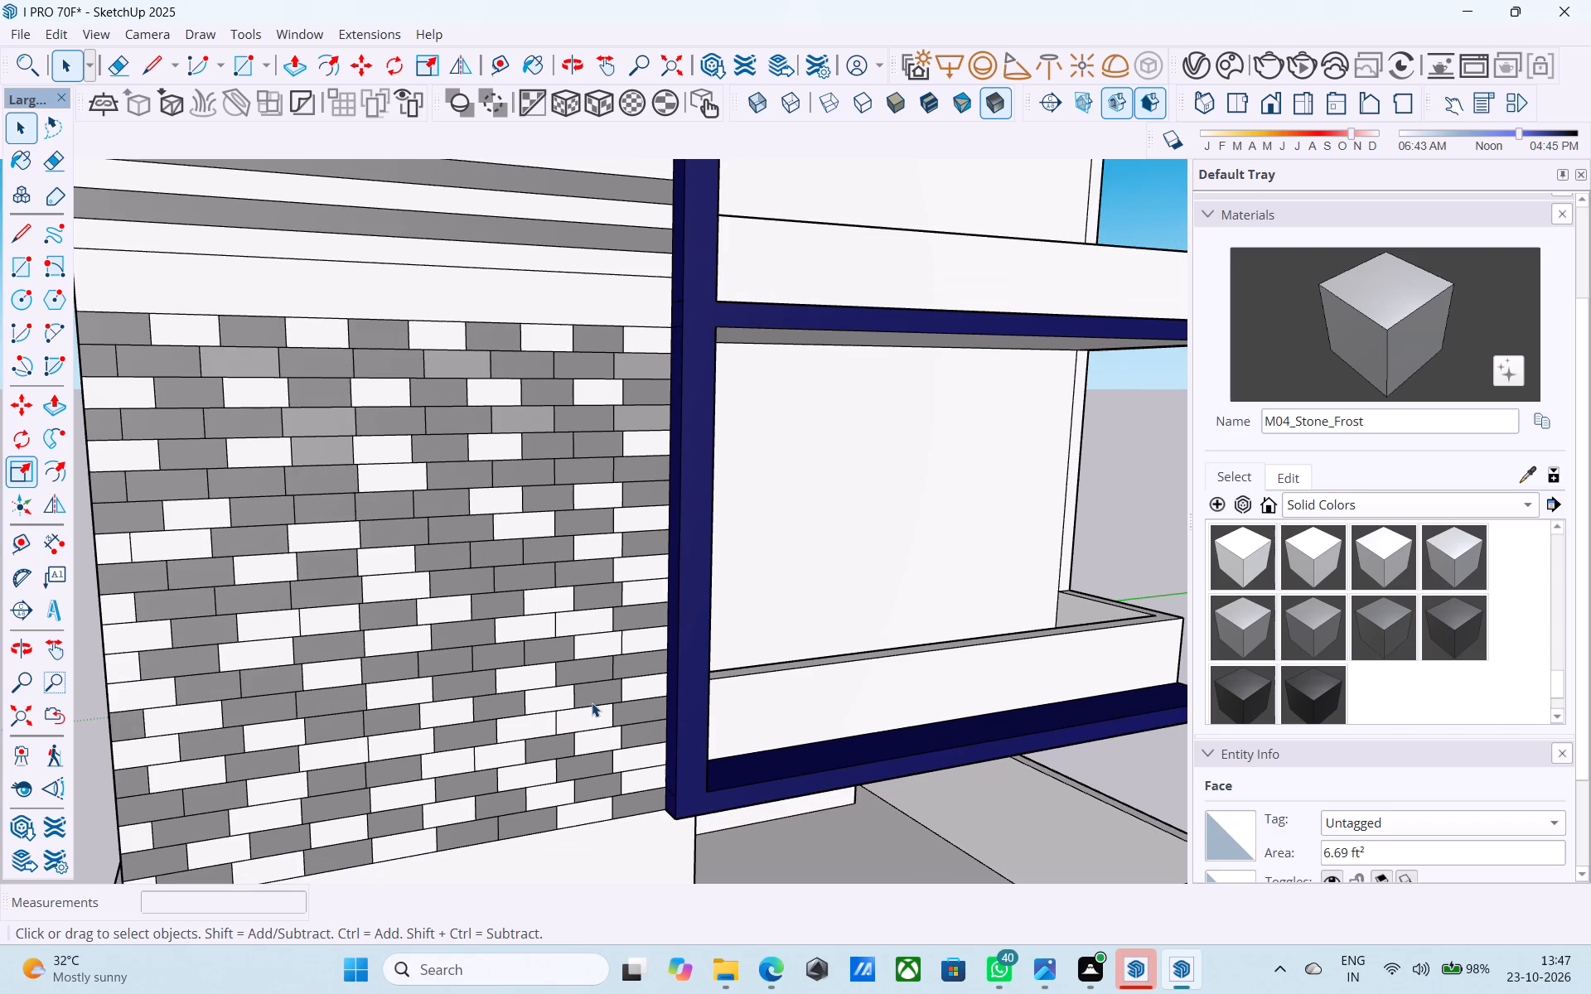
{"action": "scroll", "coordinate": [592, 702], "scroll_direction": "down", "scroll_amount": 4}
{"action": "key", "text": "ctrl+s"}
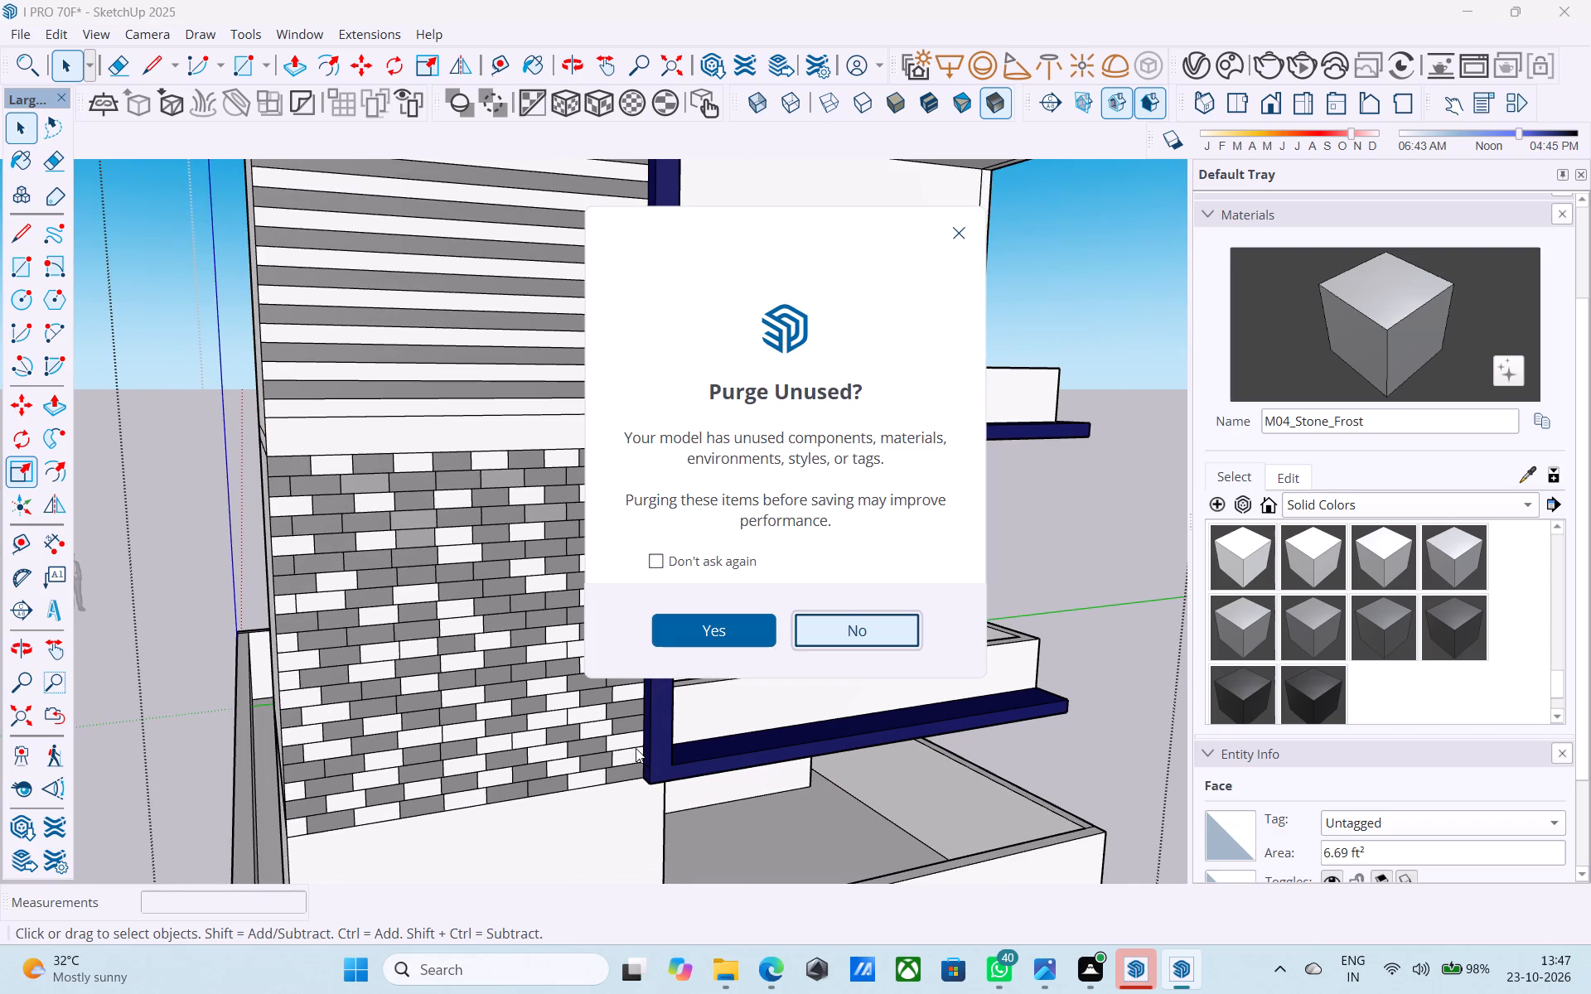
{"action": "left_click", "coordinate": [704, 630]}
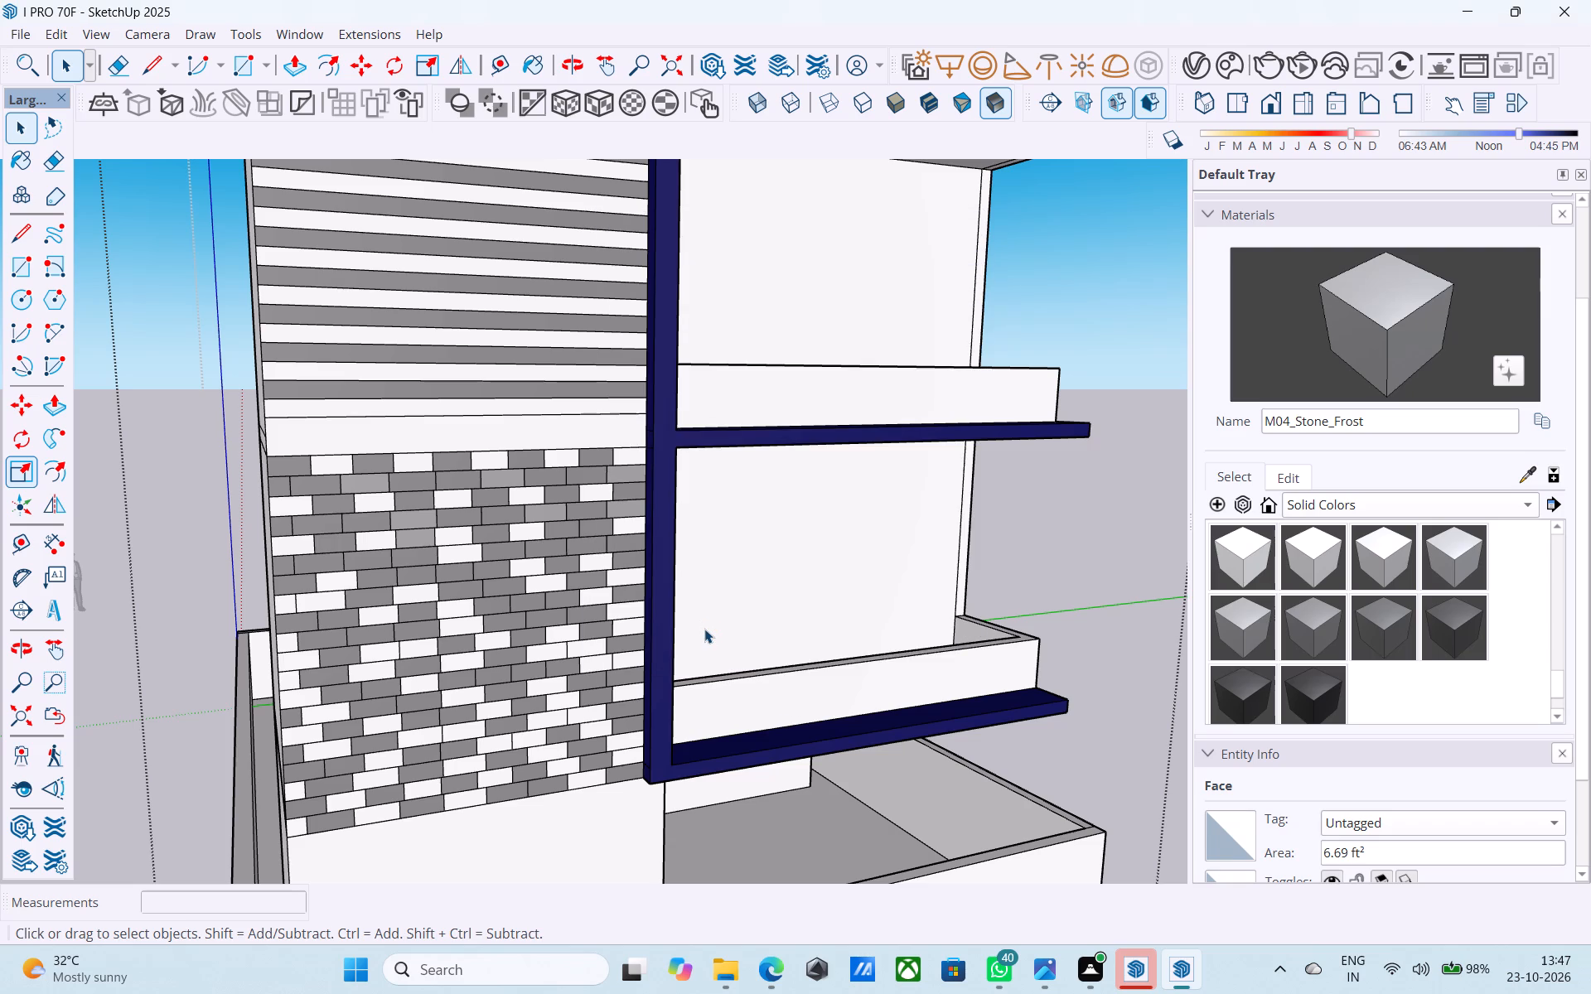
Examine the brick-panelled tower and the adjoining front and side elevations from several angles.
{"action": "scroll", "coordinate": [704, 625], "scroll_direction": "down", "scroll_amount": 11}
{"action": "middle_click_drag", "start_coordinate": [704, 624], "coordinate": [587, 649]}
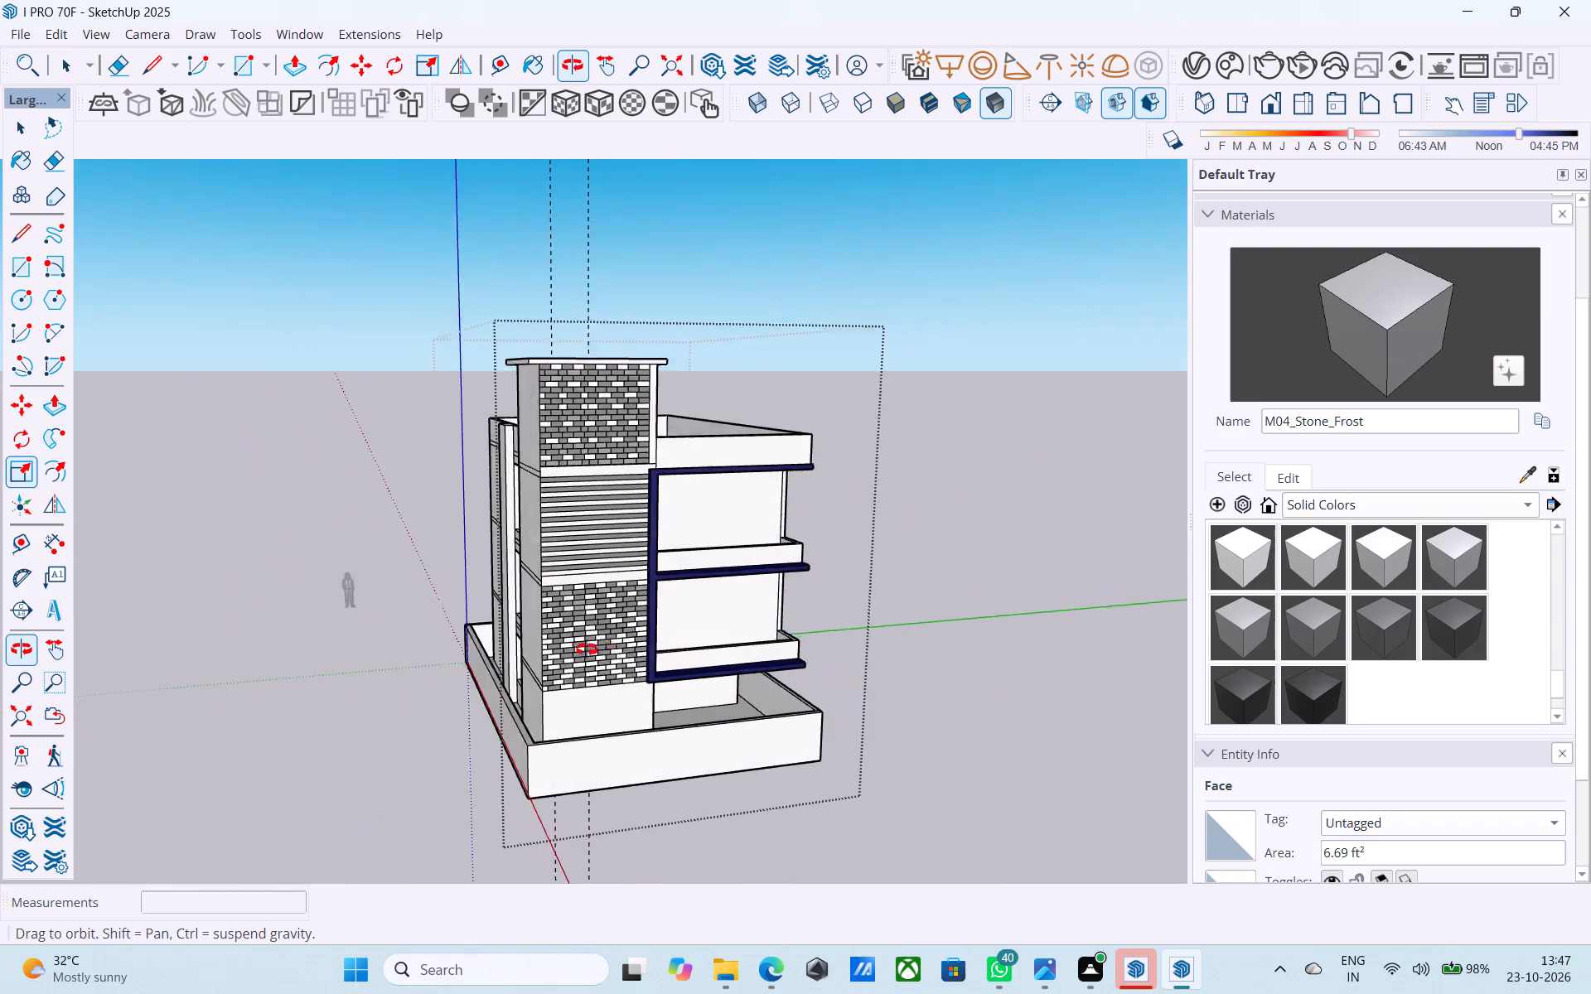
{"action": "middle_click_drag", "start_coordinate": [587, 649], "coordinate": [421, 670]}
{"action": "scroll", "coordinate": [421, 668], "scroll_direction": "up", "scroll_amount": 1}
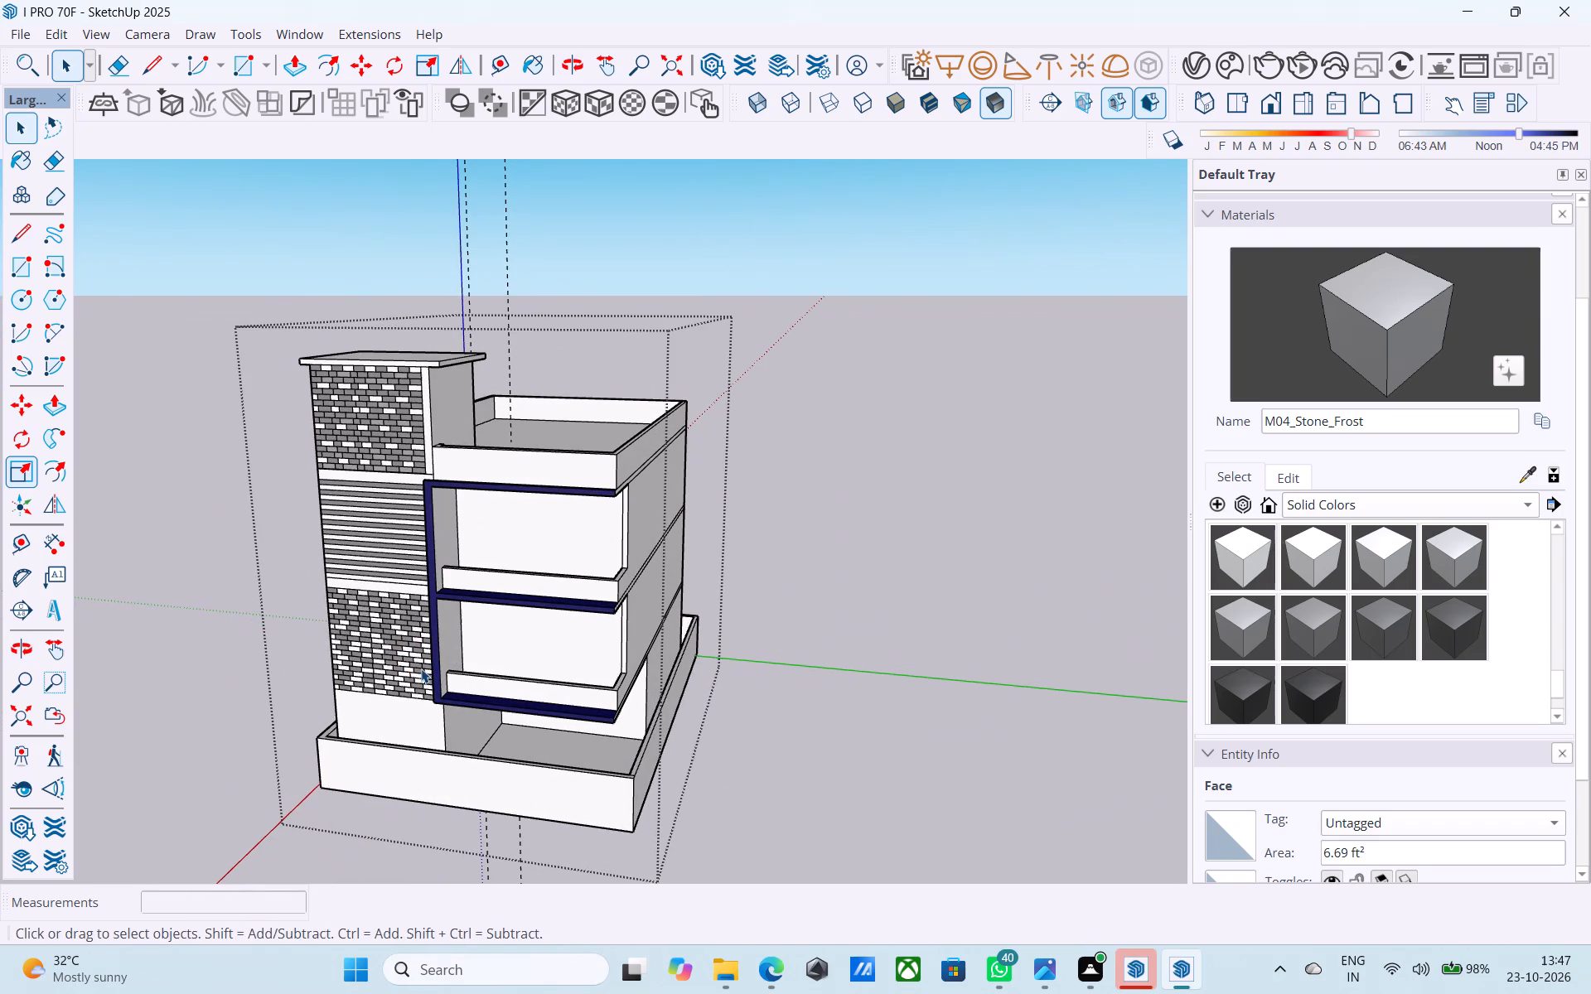
{"action": "scroll", "coordinate": [421, 668], "scroll_direction": "up", "scroll_amount": 5}
{"action": "middle_click_drag", "start_coordinate": [554, 658], "coordinate": [865, 594]}
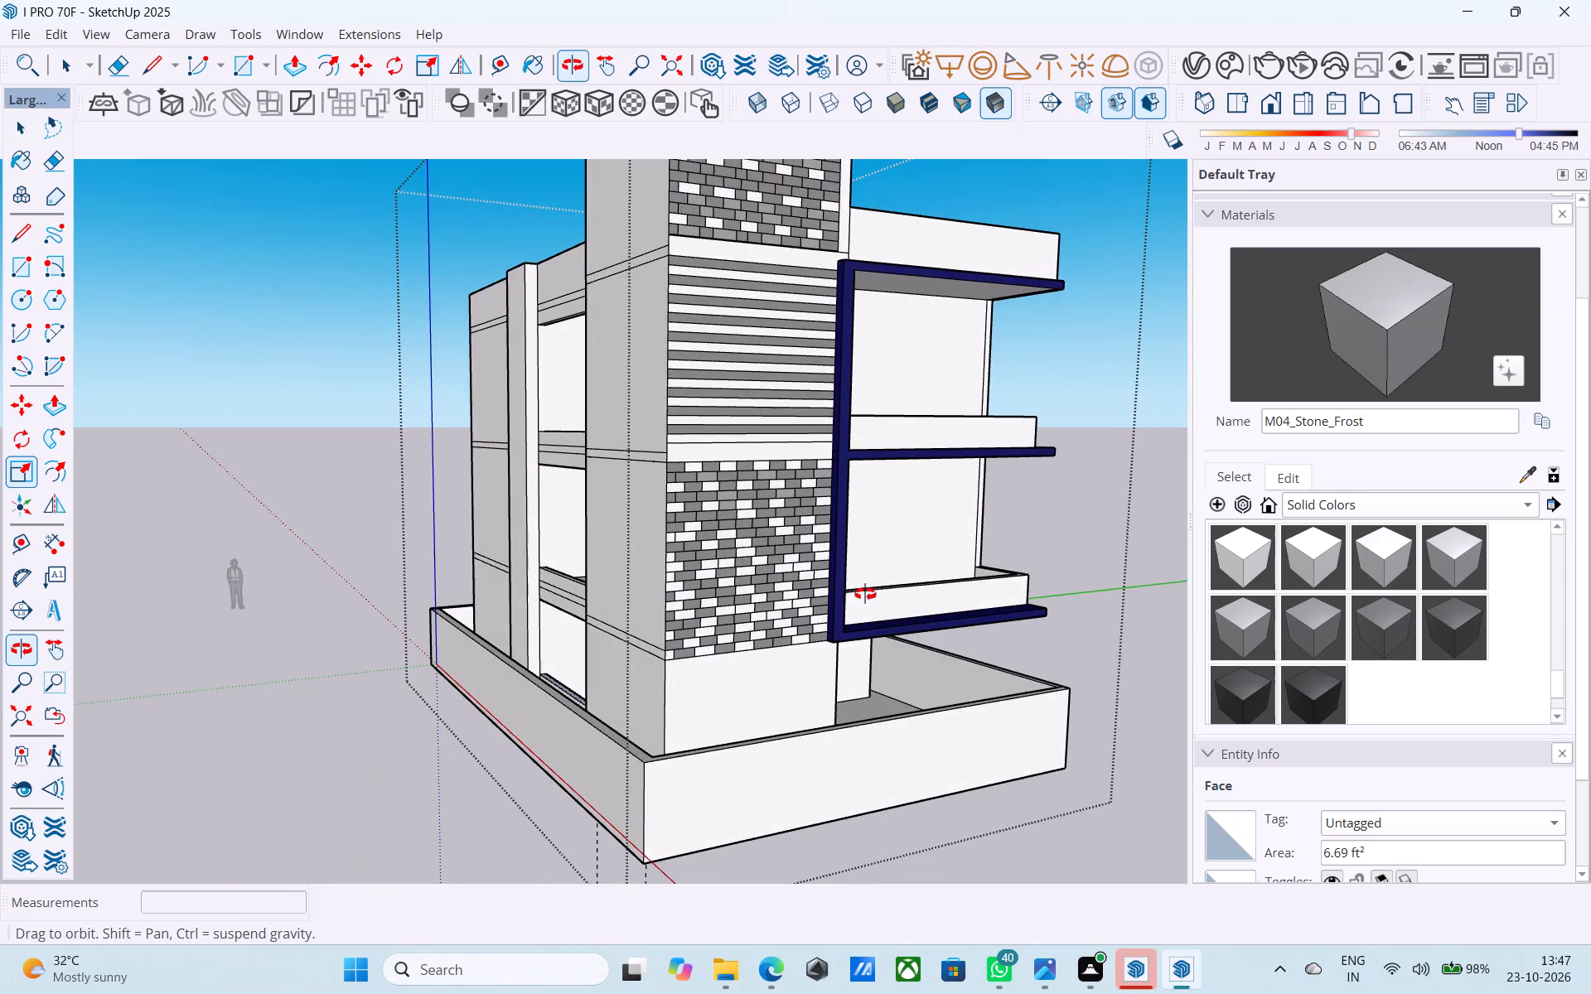
Erase the stray vertical edges near the outer corner of the recessed balcony walls and the ground-floor wall below.
{"action": "middle_click_drag", "start_coordinate": [865, 594], "coordinate": [394, 818]}
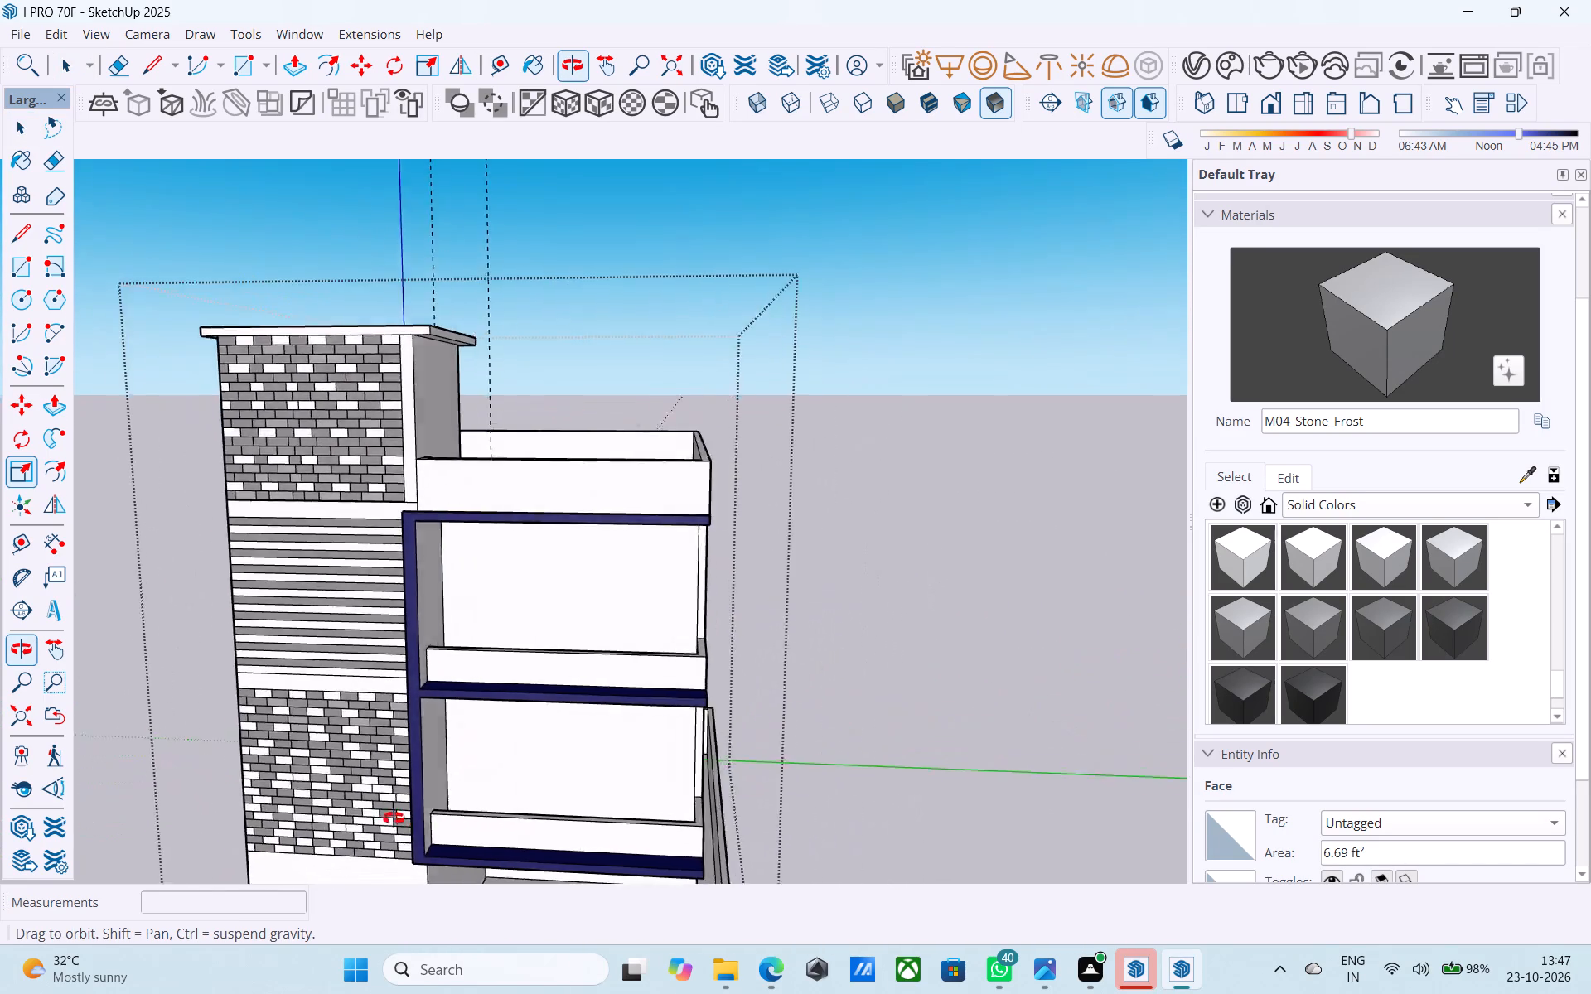
{"action": "middle_click_drag", "start_coordinate": [394, 818], "coordinate": [390, 817]}
{"action": "scroll", "coordinate": [695, 613], "scroll_direction": "up", "scroll_amount": 4}
{"action": "middle_click_drag", "start_coordinate": [651, 569], "coordinate": [731, 560]}
{"action": "scroll", "coordinate": [731, 560], "scroll_direction": "up", "scroll_amount": 3}
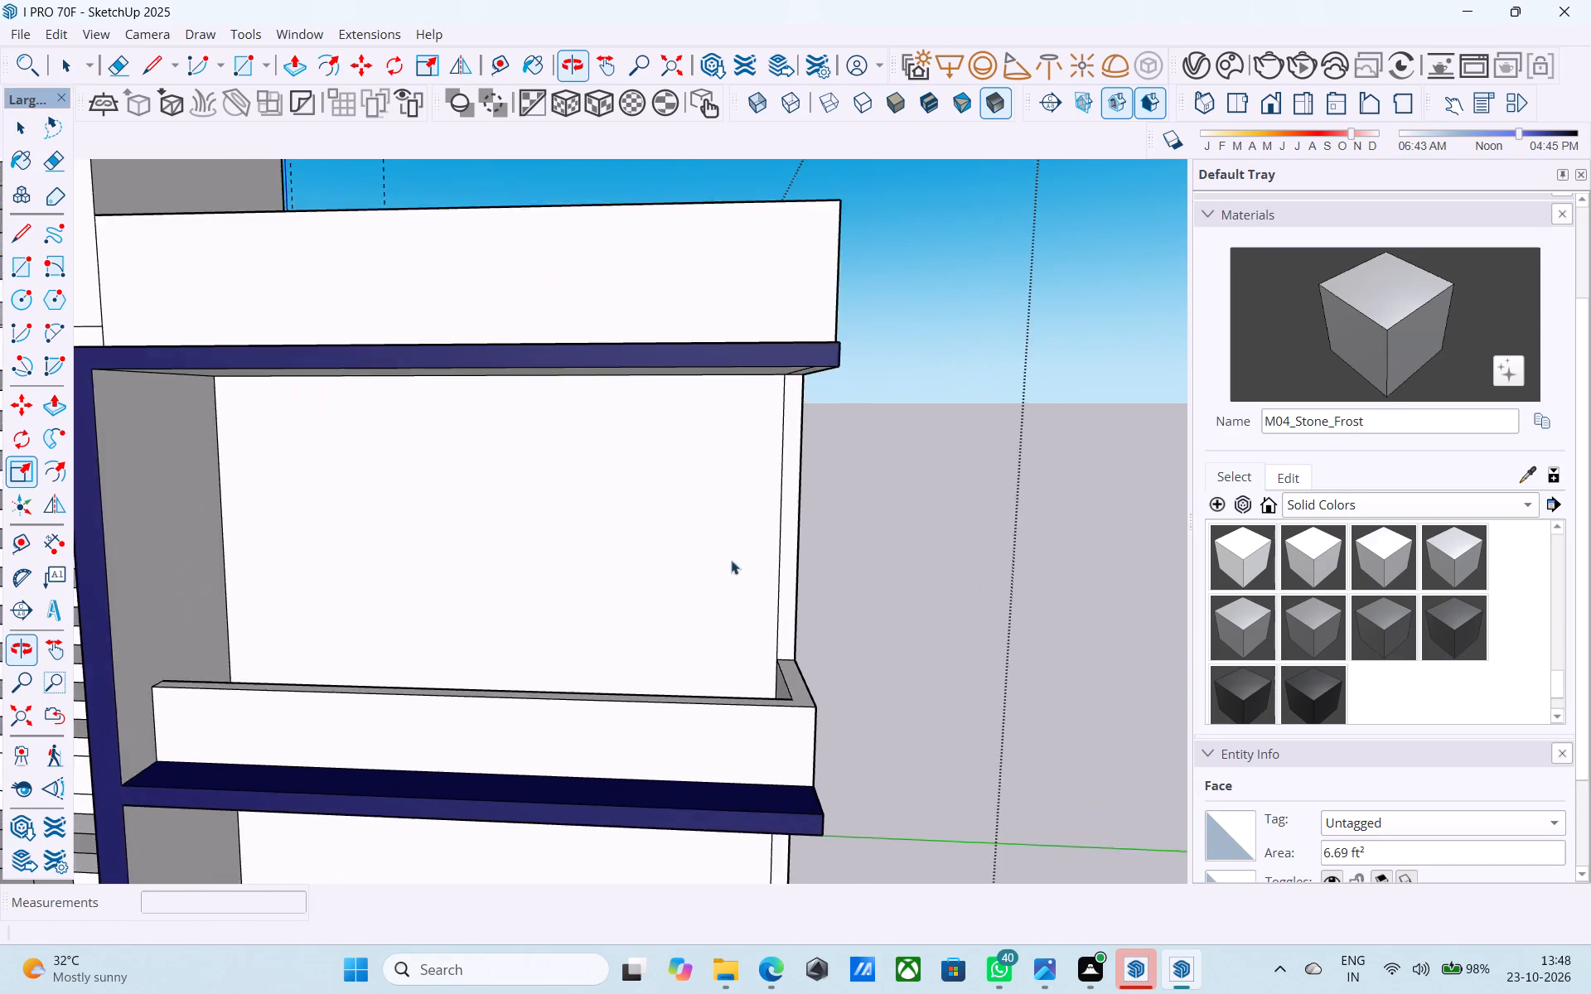
{"action": "scroll", "coordinate": [731, 560], "scroll_direction": "up", "scroll_amount": 2}
{"action": "key", "text": "e"}
{"action": "left_click", "coordinate": [790, 562]}
{"action": "scroll", "coordinate": [765, 456], "scroll_direction": "down", "scroll_amount": 8}
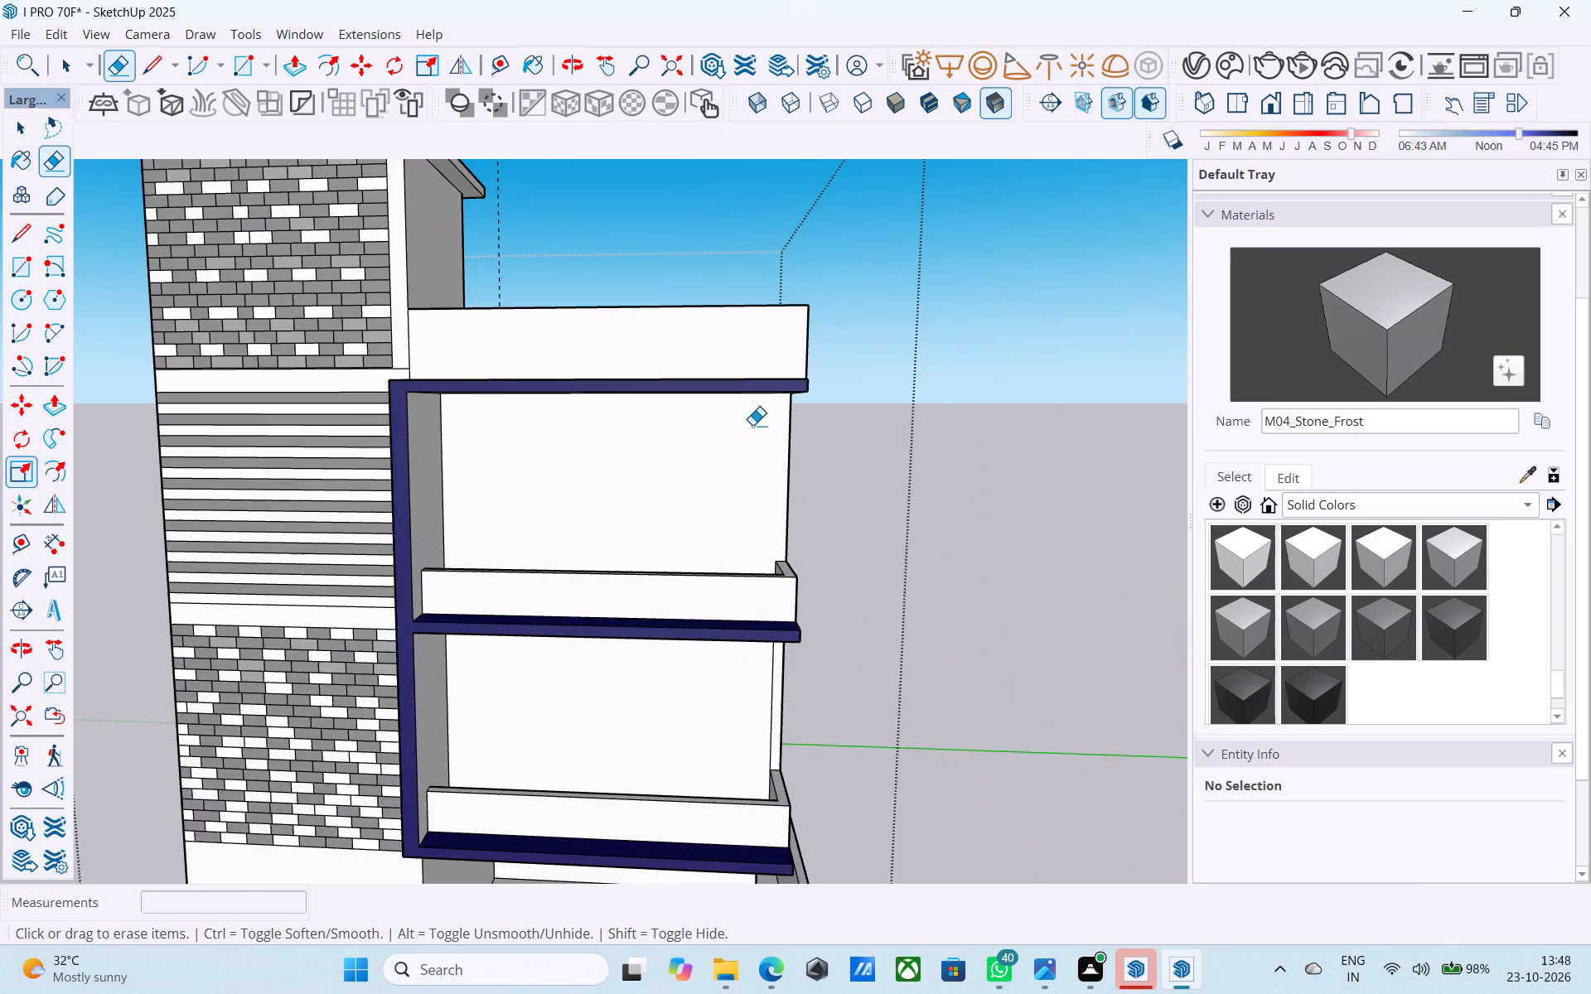
{"action": "scroll", "coordinate": [751, 423], "scroll_direction": "down", "scroll_amount": 5}
{"action": "scroll", "coordinate": [773, 647], "scroll_direction": "up", "scroll_amount": 11}
{"action": "left_click_drag", "start_coordinate": [755, 615], "coordinate": [746, 609]}
{"action": "scroll", "coordinate": [746, 601], "scroll_direction": "down", "scroll_amount": 7}
{"action": "middle_click_drag", "start_coordinate": [737, 638], "coordinate": [704, 528]}
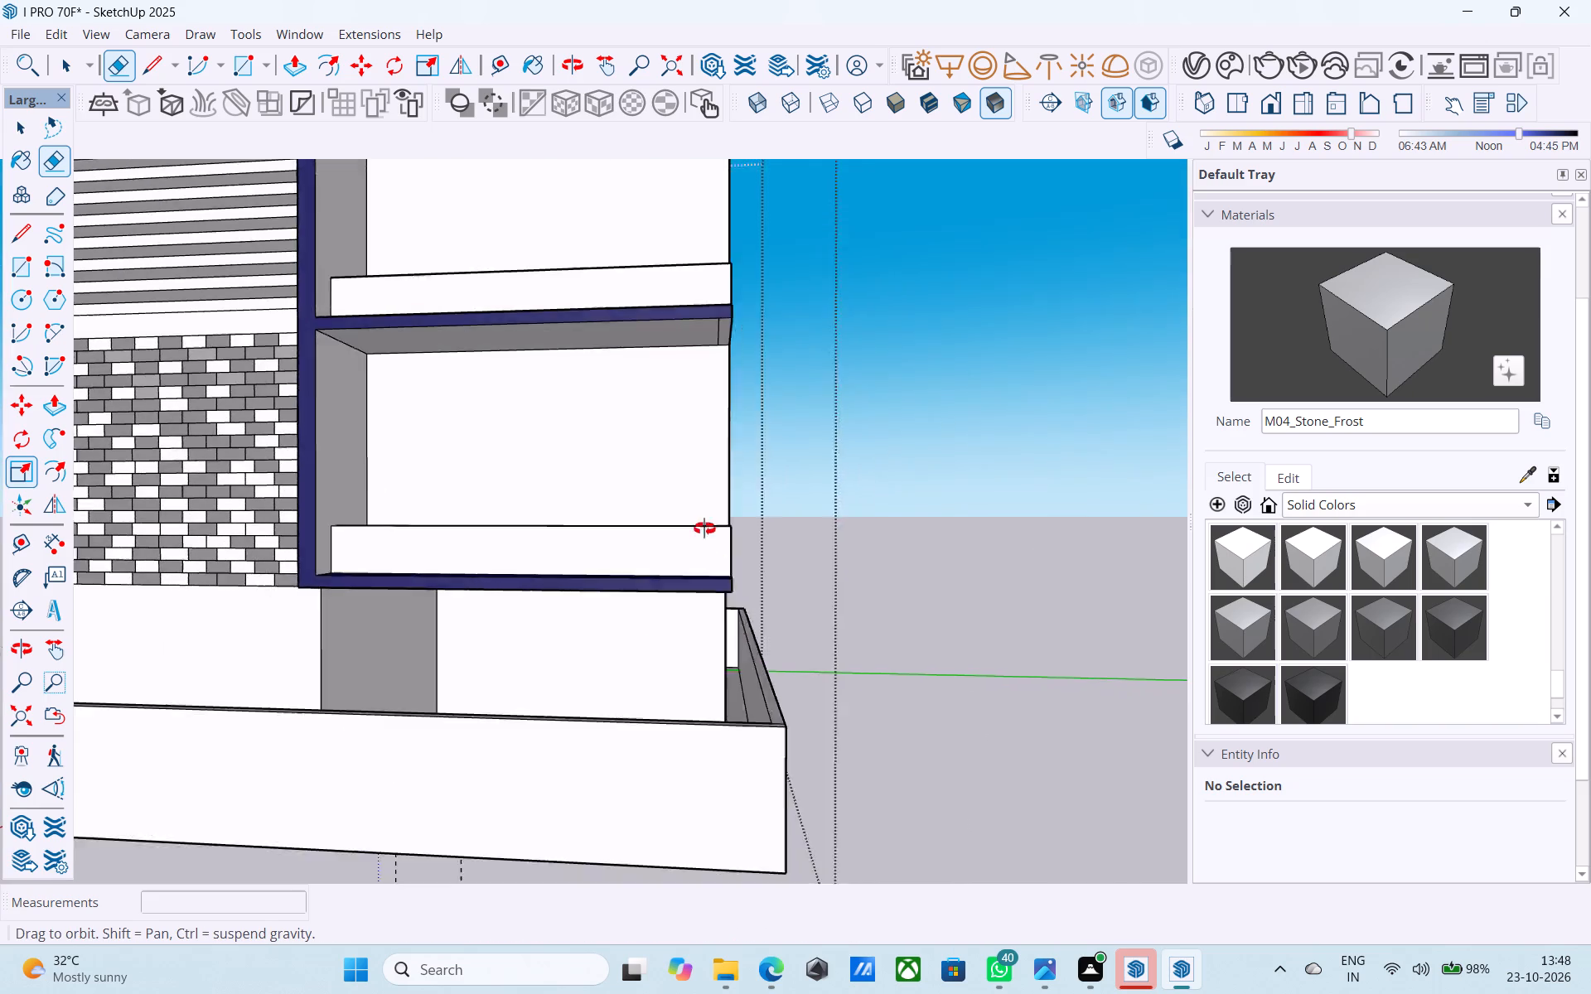
{"action": "middle_click_drag", "start_coordinate": [704, 528], "coordinate": [696, 540]}
{"action": "scroll", "coordinate": [698, 543], "scroll_direction": "up", "scroll_amount": 6}
{"action": "left_click", "coordinate": [670, 504]}
{"action": "scroll", "coordinate": [670, 504], "scroll_direction": "down", "scroll_amount": 6}
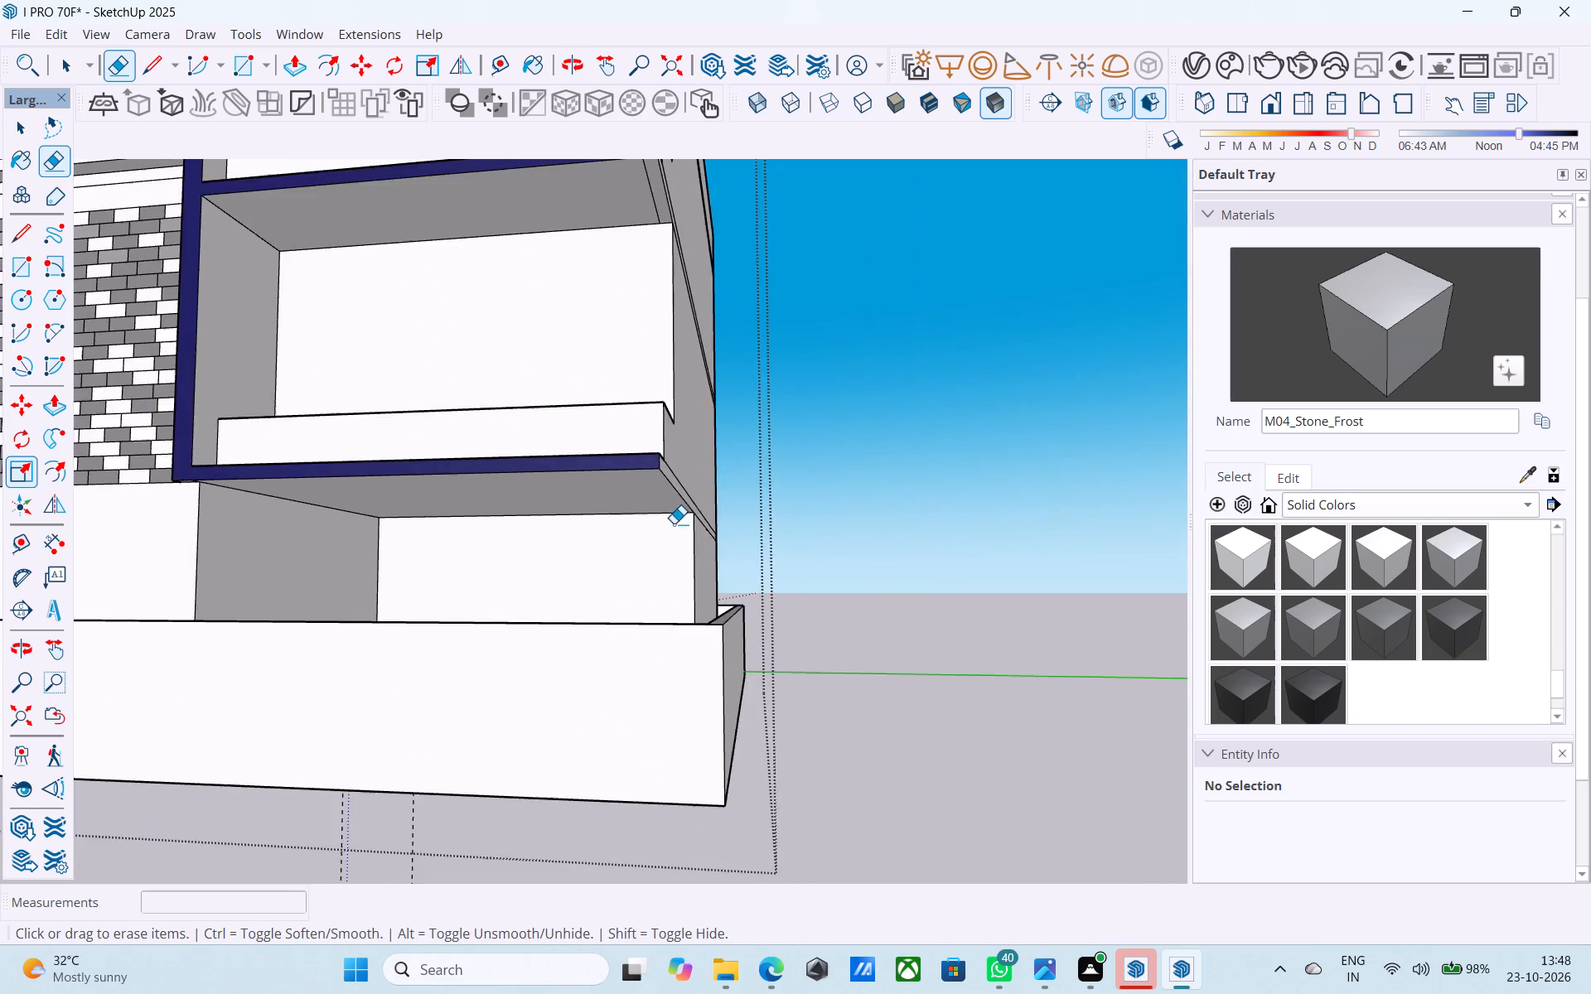
{"action": "middle_click_drag", "start_coordinate": [673, 543], "coordinate": [694, 702]}
{"action": "key", "text": "space"}
{"action": "middle_click_drag", "start_coordinate": [694, 702], "coordinate": [780, 738]}
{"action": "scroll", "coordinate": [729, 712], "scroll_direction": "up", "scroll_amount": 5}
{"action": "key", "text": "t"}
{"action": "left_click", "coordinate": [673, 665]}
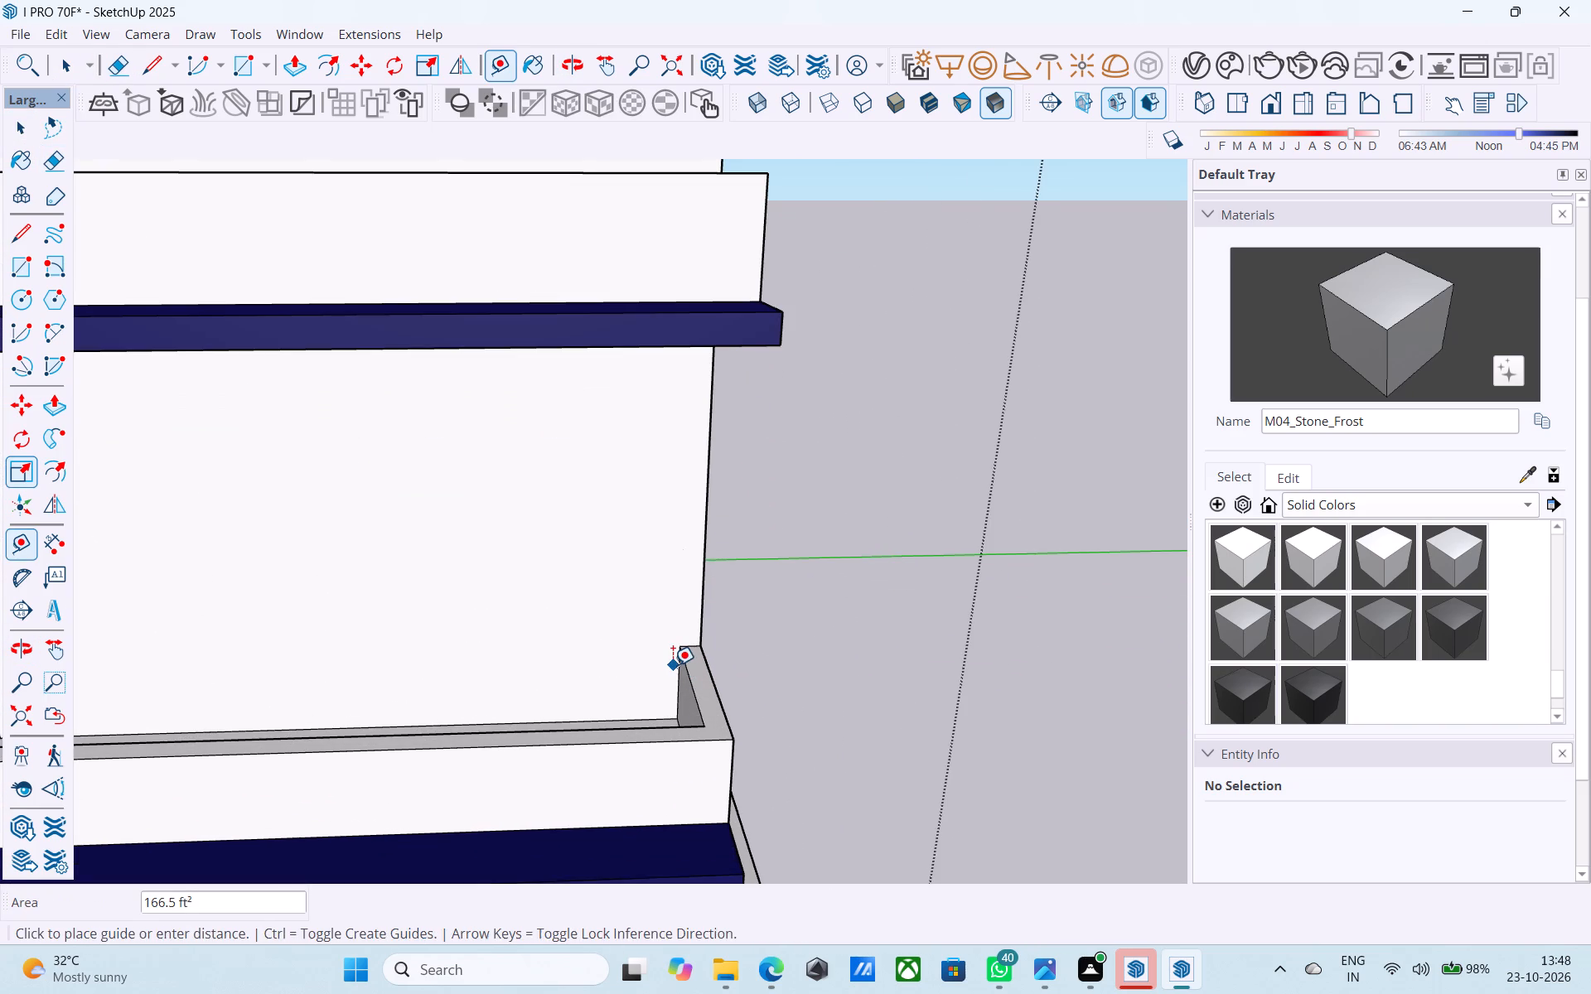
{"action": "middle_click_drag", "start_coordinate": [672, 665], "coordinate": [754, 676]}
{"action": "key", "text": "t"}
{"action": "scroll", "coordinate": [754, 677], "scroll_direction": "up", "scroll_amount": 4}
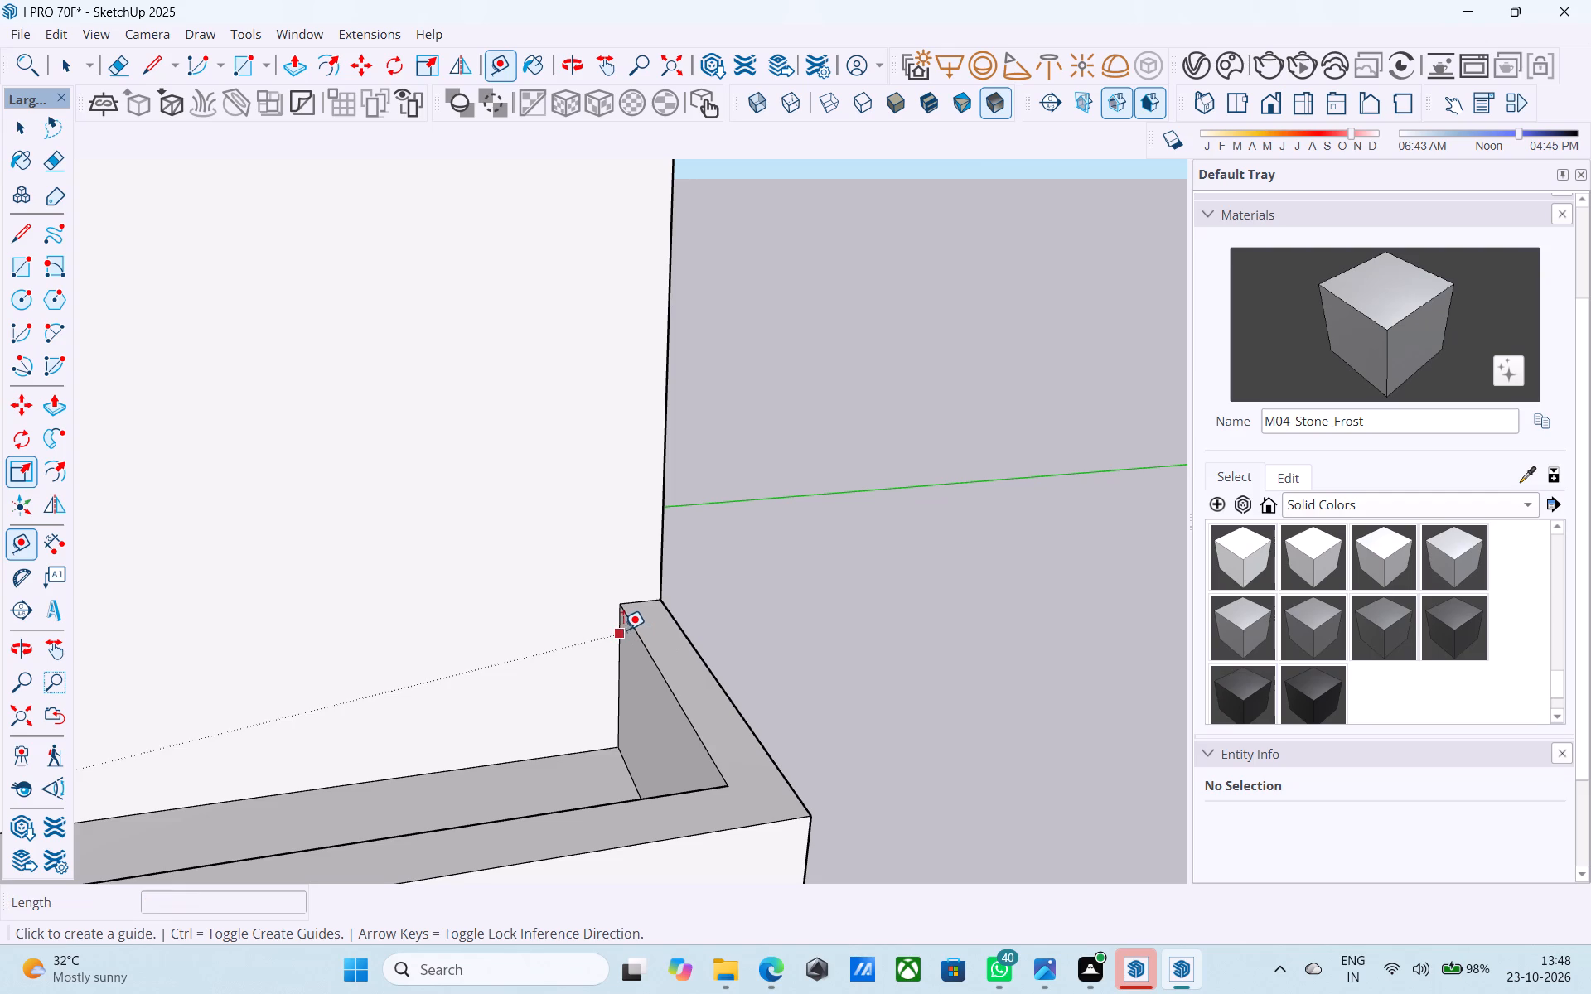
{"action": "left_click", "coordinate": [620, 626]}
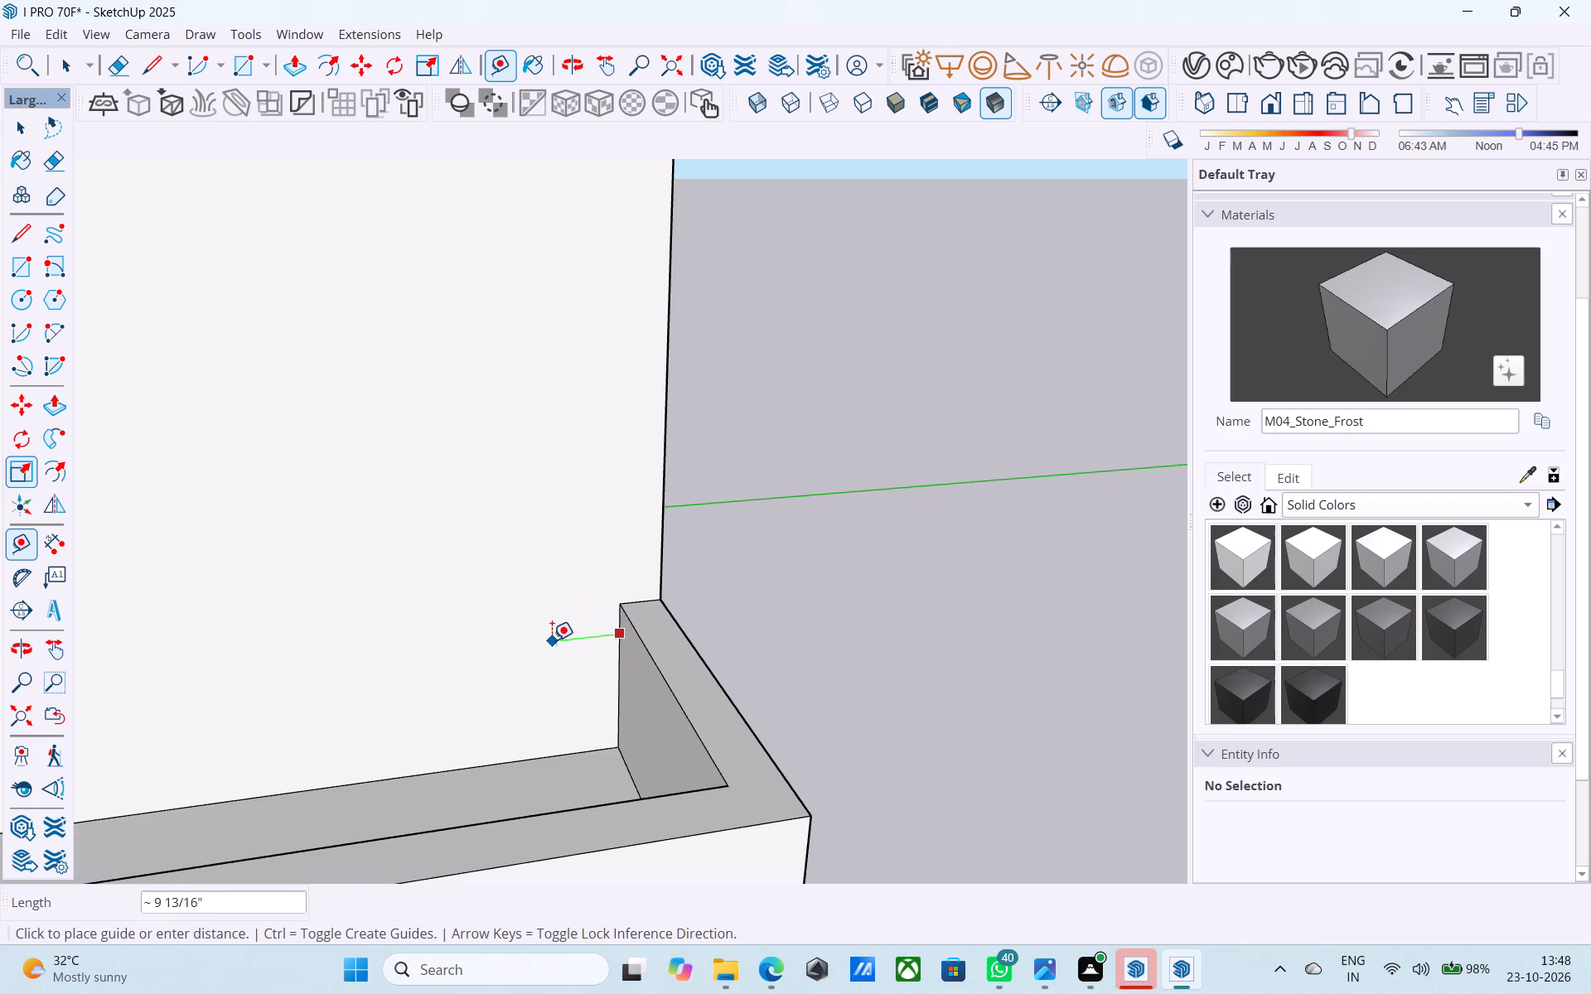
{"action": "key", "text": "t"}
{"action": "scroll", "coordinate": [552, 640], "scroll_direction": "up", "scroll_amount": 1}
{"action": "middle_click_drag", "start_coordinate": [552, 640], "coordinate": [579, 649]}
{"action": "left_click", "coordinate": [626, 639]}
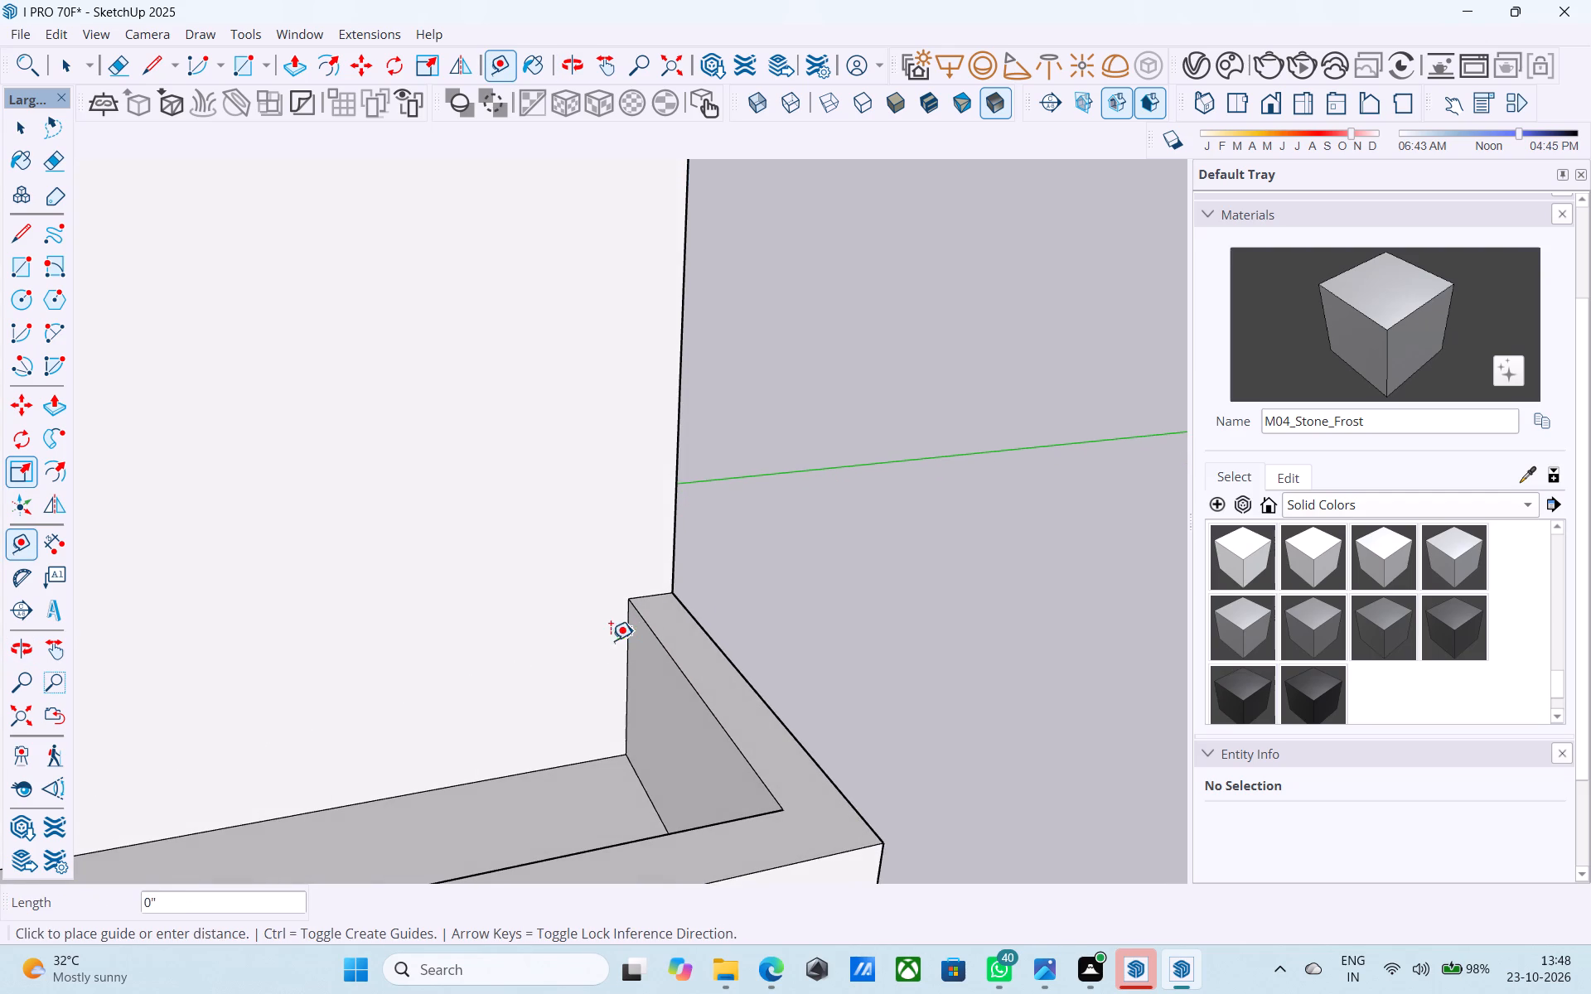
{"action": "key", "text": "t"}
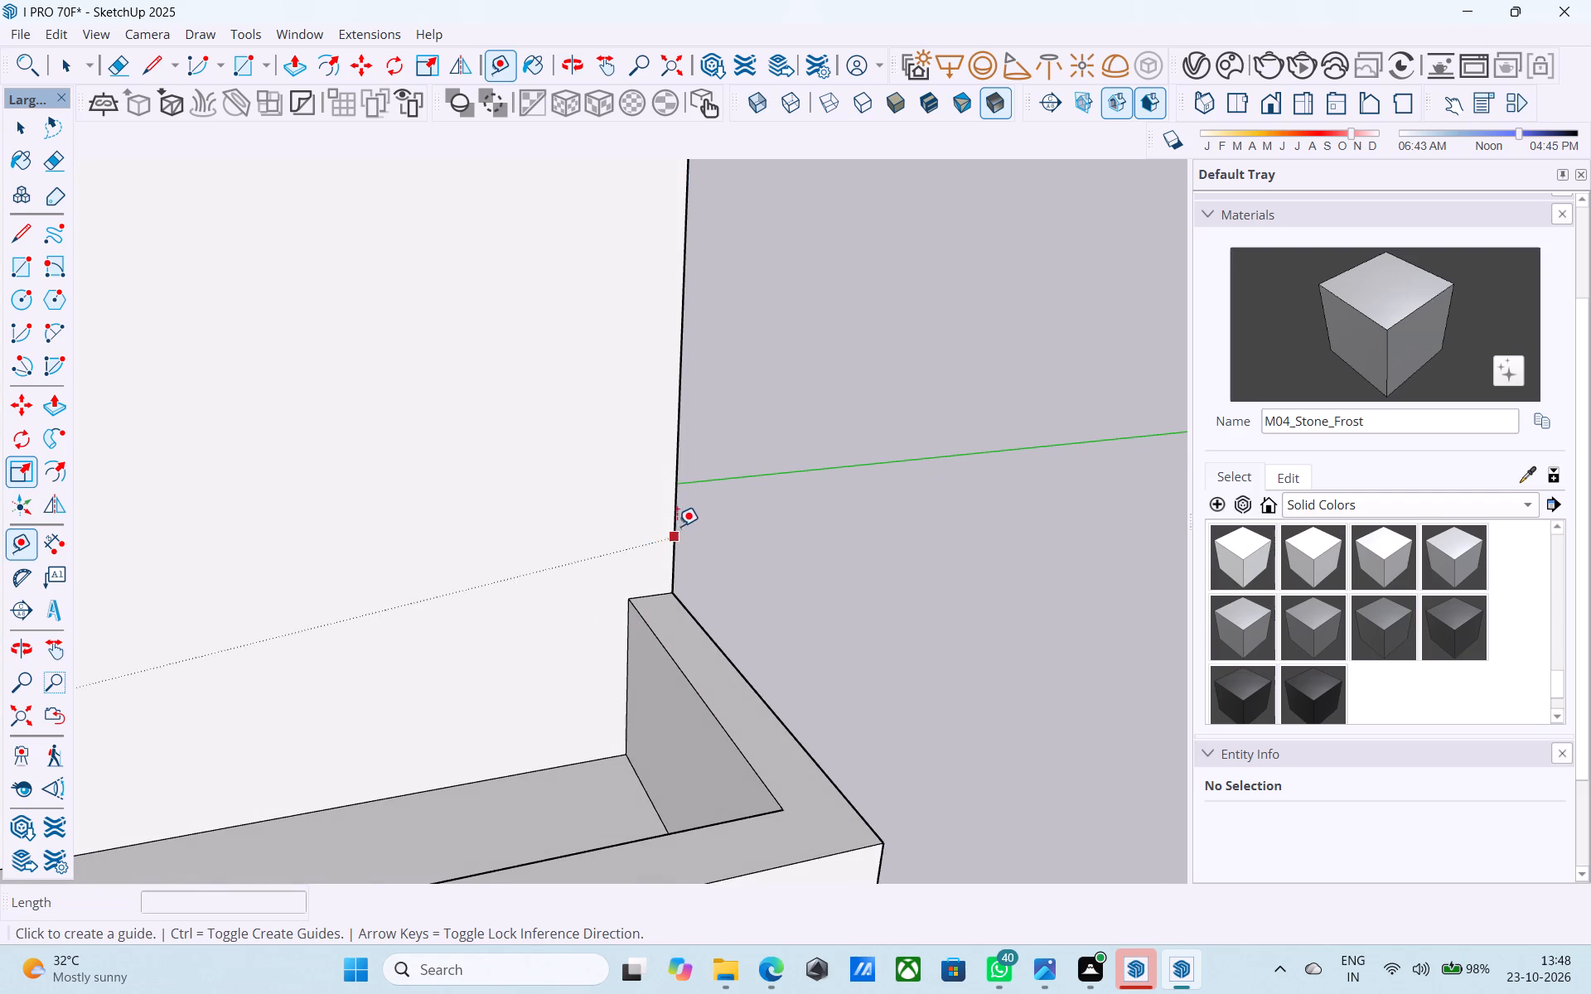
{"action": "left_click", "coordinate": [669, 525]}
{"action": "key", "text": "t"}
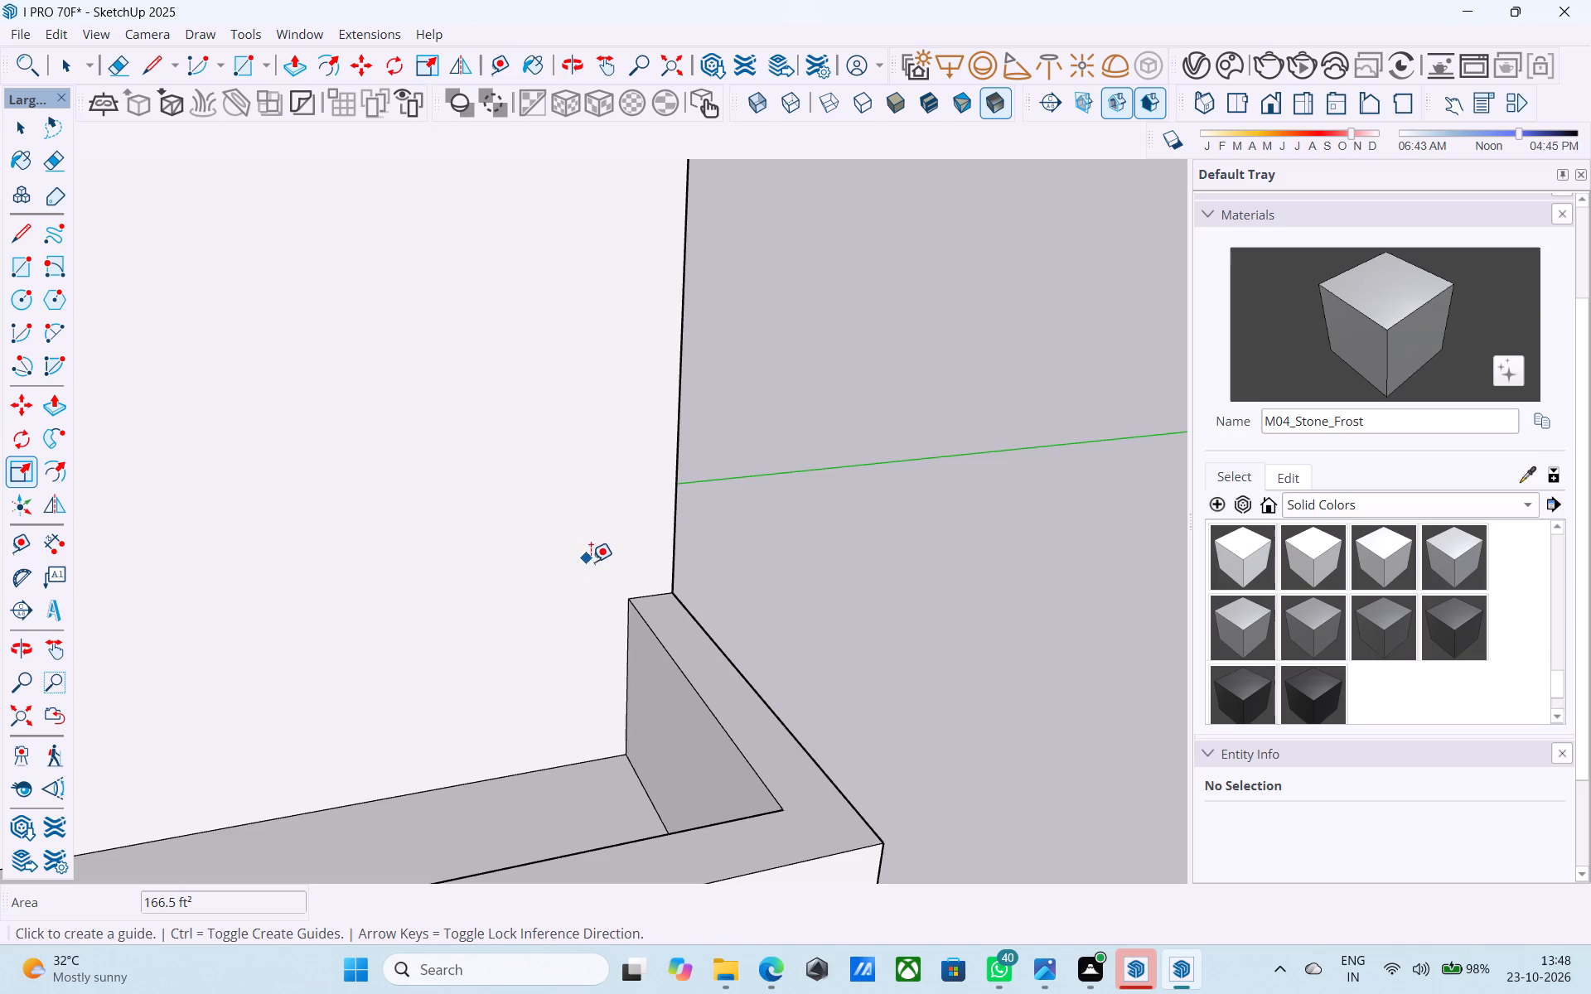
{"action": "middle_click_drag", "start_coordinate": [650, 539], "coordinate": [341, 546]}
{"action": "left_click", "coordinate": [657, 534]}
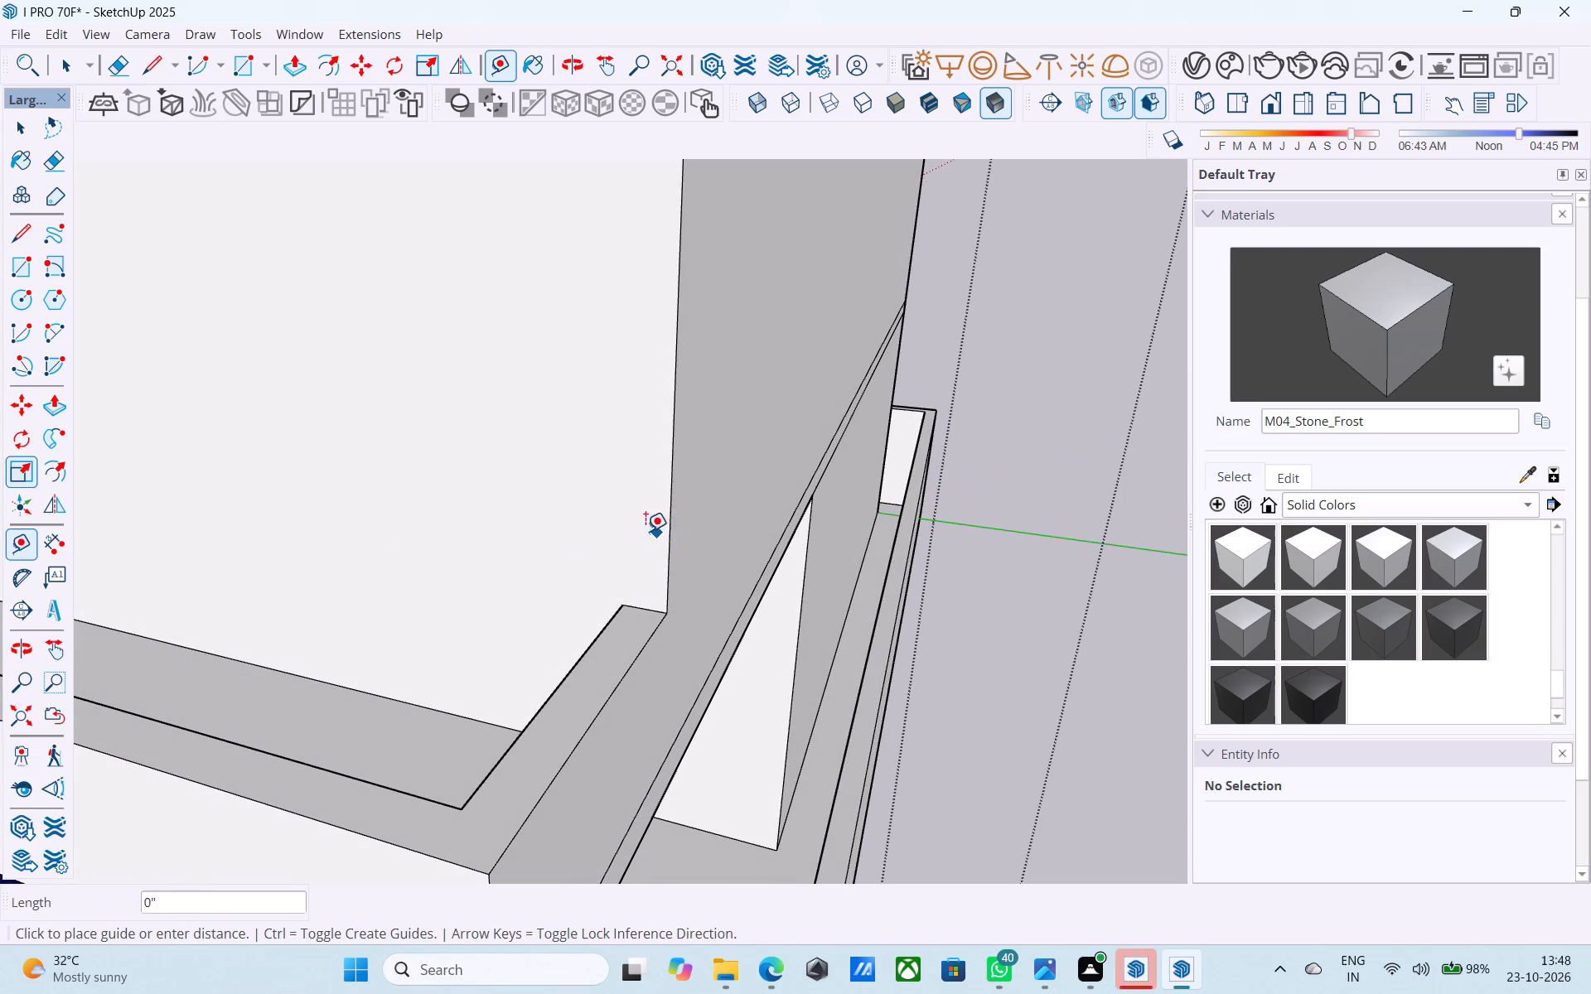
Place a vertical guide 1' in from the outer vertical edge of the recessed balcony wall.
{"action": "key", "text": "t"}
{"action": "left_click", "coordinate": [664, 582]}
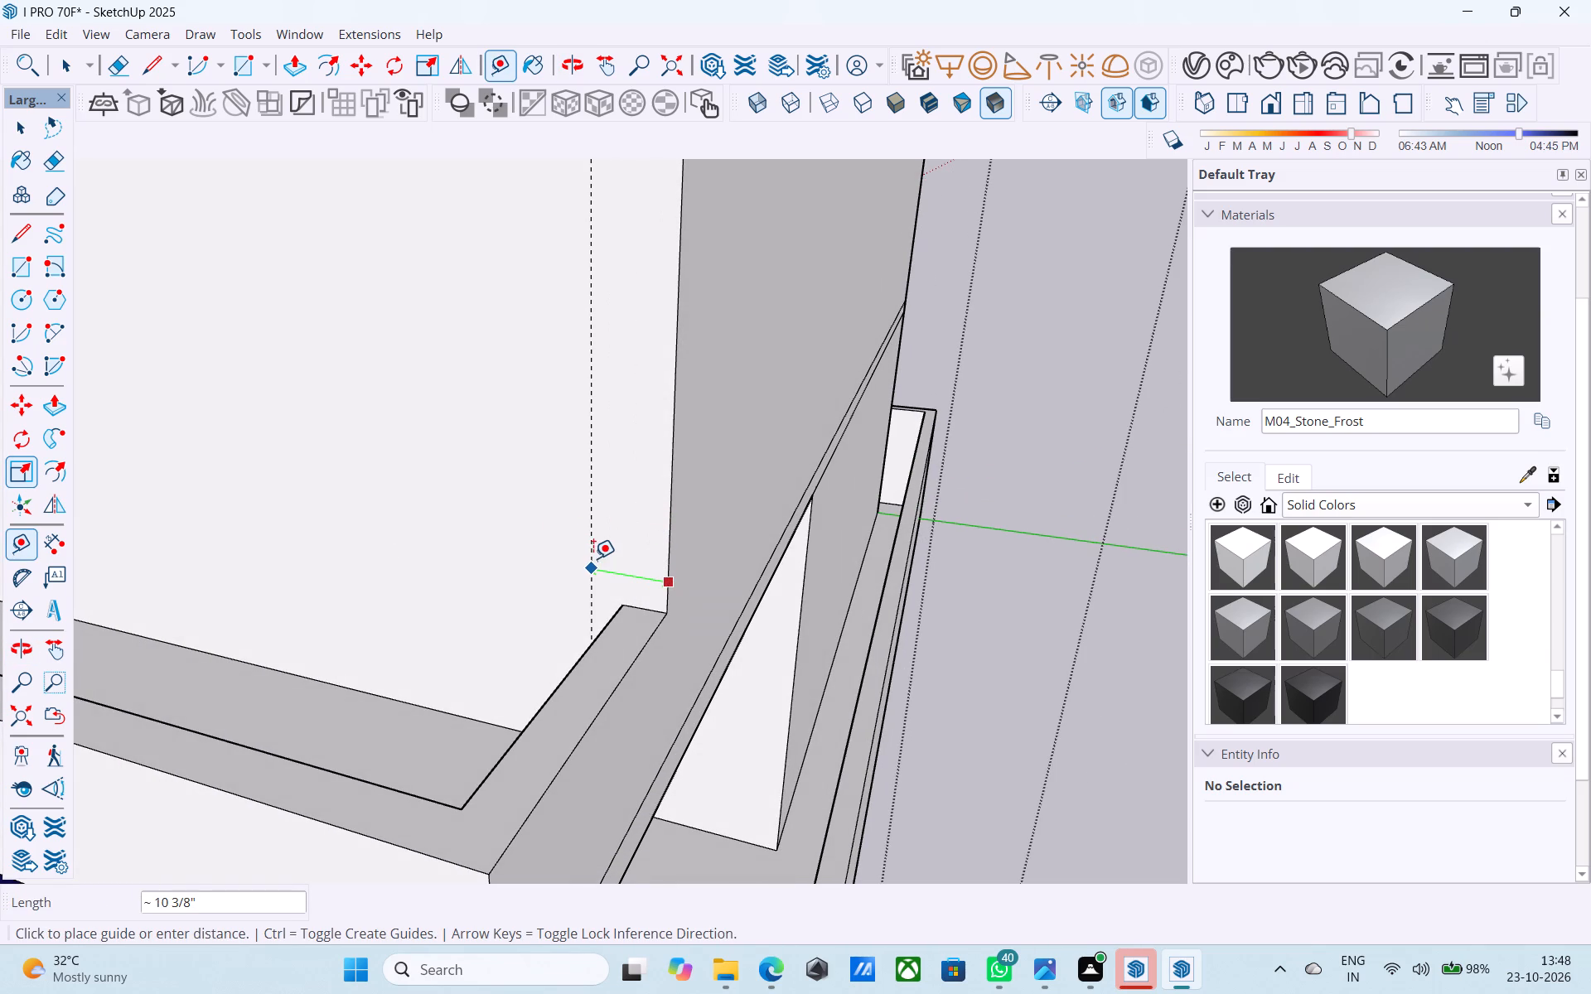
{"action": "type", "text": "1'"}
{"action": "key", "text": "Return"}
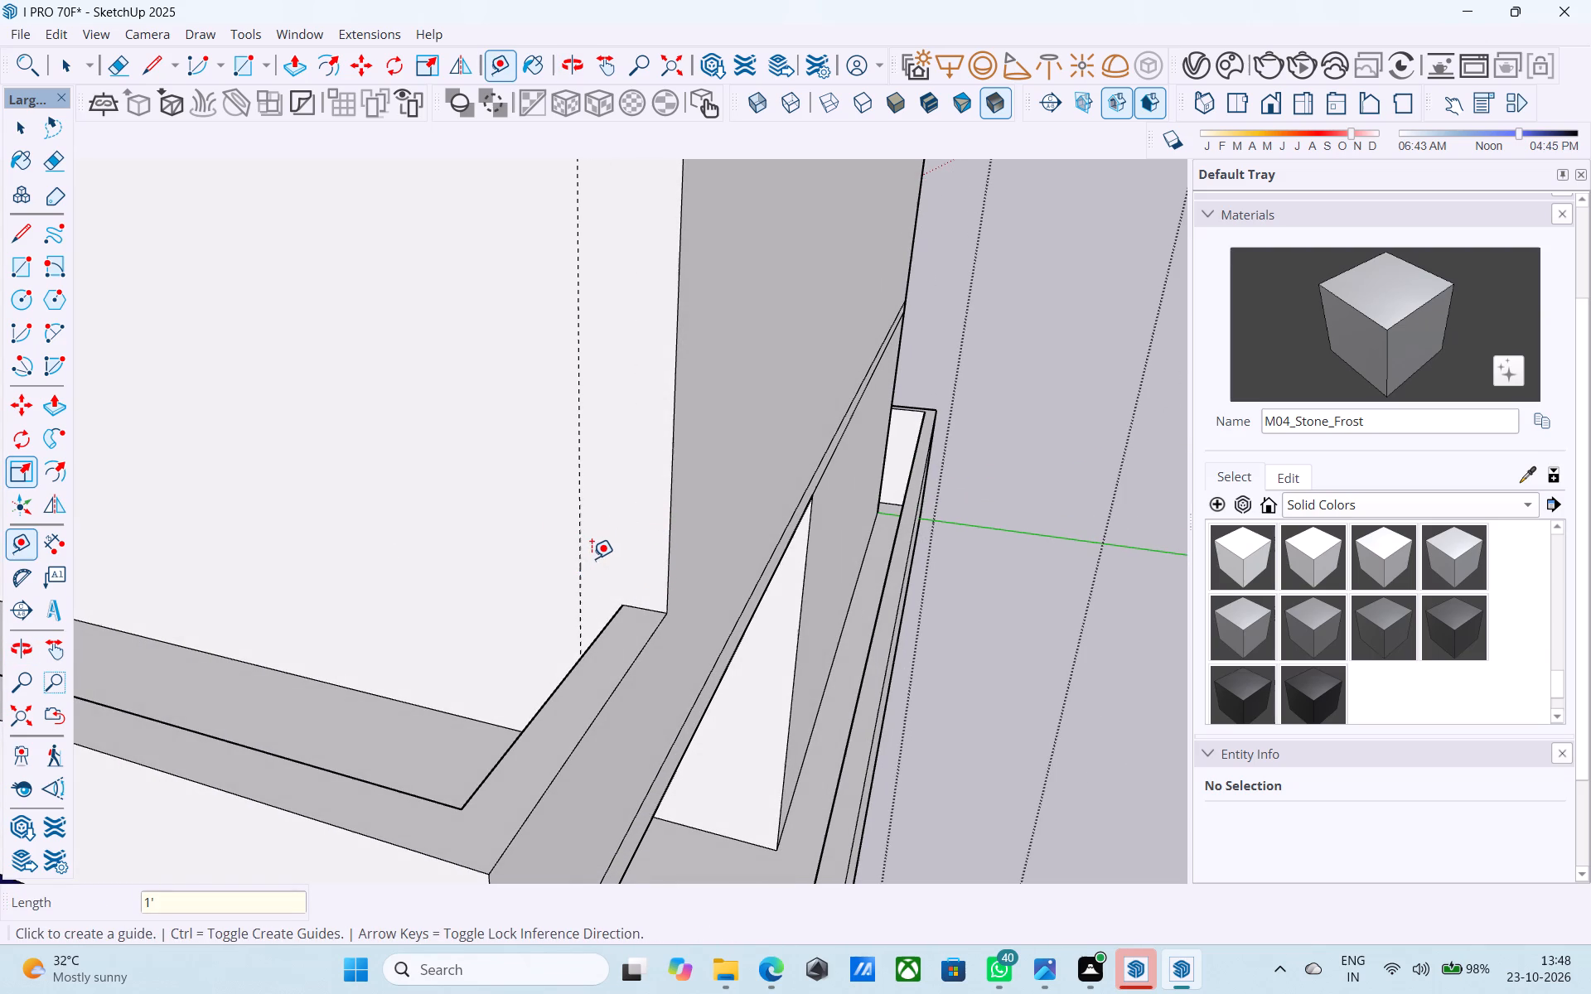
Draw a 4' by 7' door rectangle on the lower balcony's back wall, starting where the guide meets the floor.
{"action": "middle_click_drag", "start_coordinate": [595, 559], "coordinate": [698, 498]}
{"action": "scroll", "coordinate": [727, 464], "scroll_direction": "down", "scroll_amount": 11}
{"action": "middle_click_drag", "start_coordinate": [725, 480], "coordinate": [800, 585]}
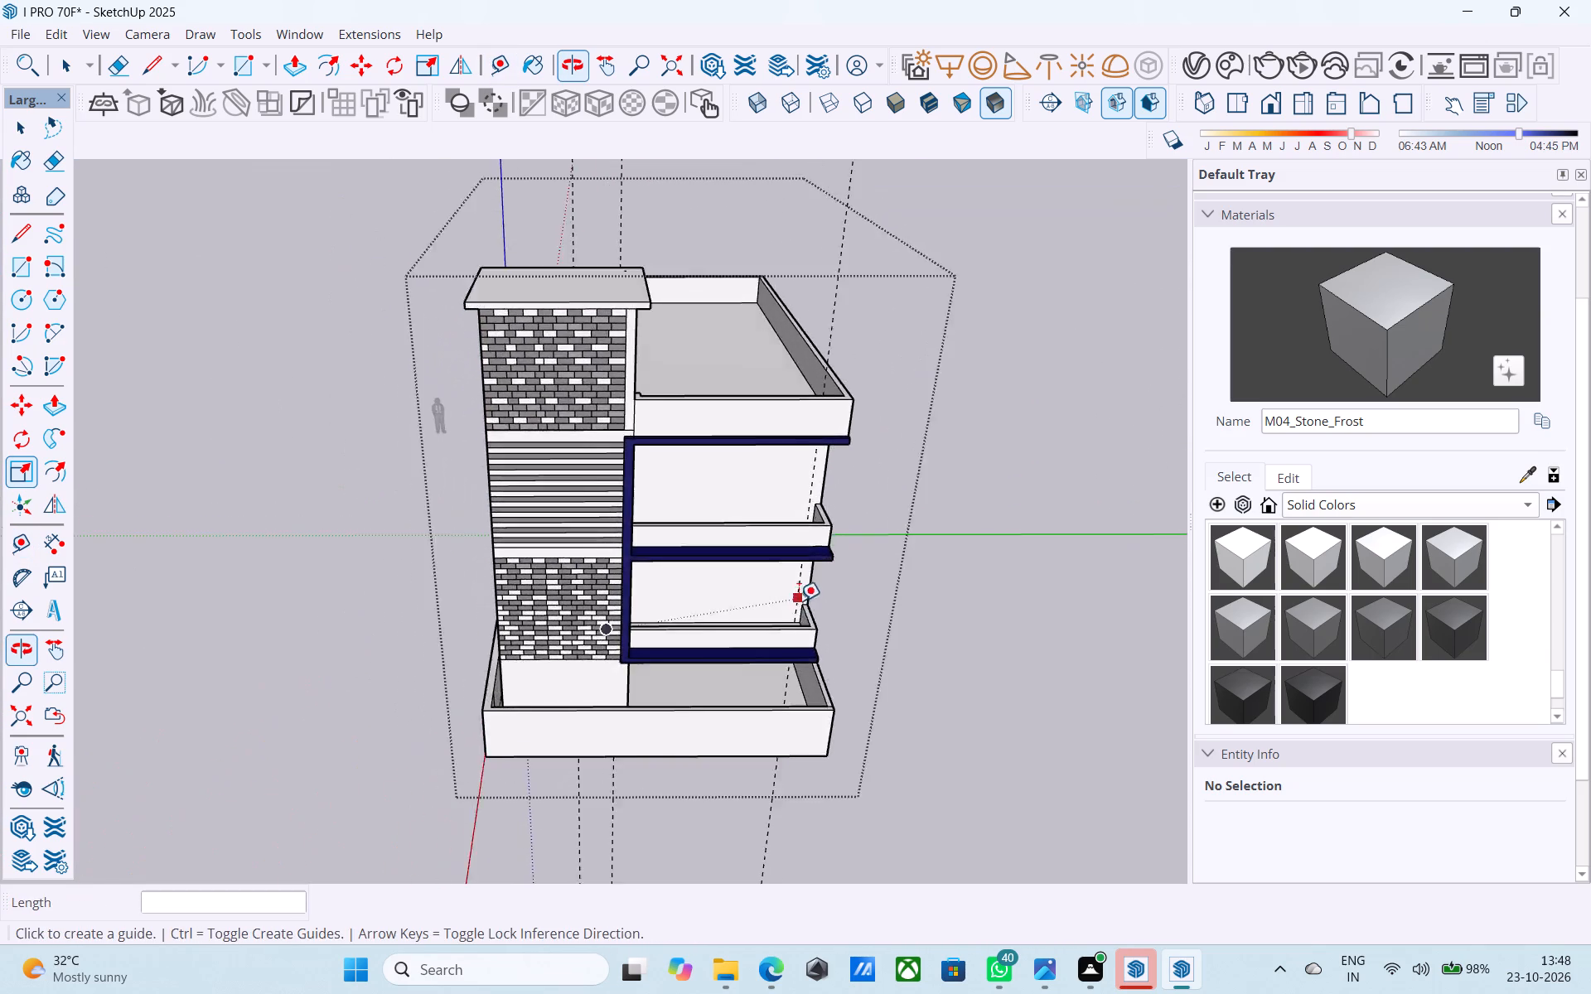
{"action": "scroll", "coordinate": [795, 603], "scroll_direction": "up", "scroll_amount": 5}
{"action": "middle_click_drag", "start_coordinate": [772, 627], "coordinate": [735, 637]}
{"action": "scroll", "coordinate": [734, 638], "scroll_direction": "up", "scroll_amount": 7}
{"action": "key", "text": "r"}
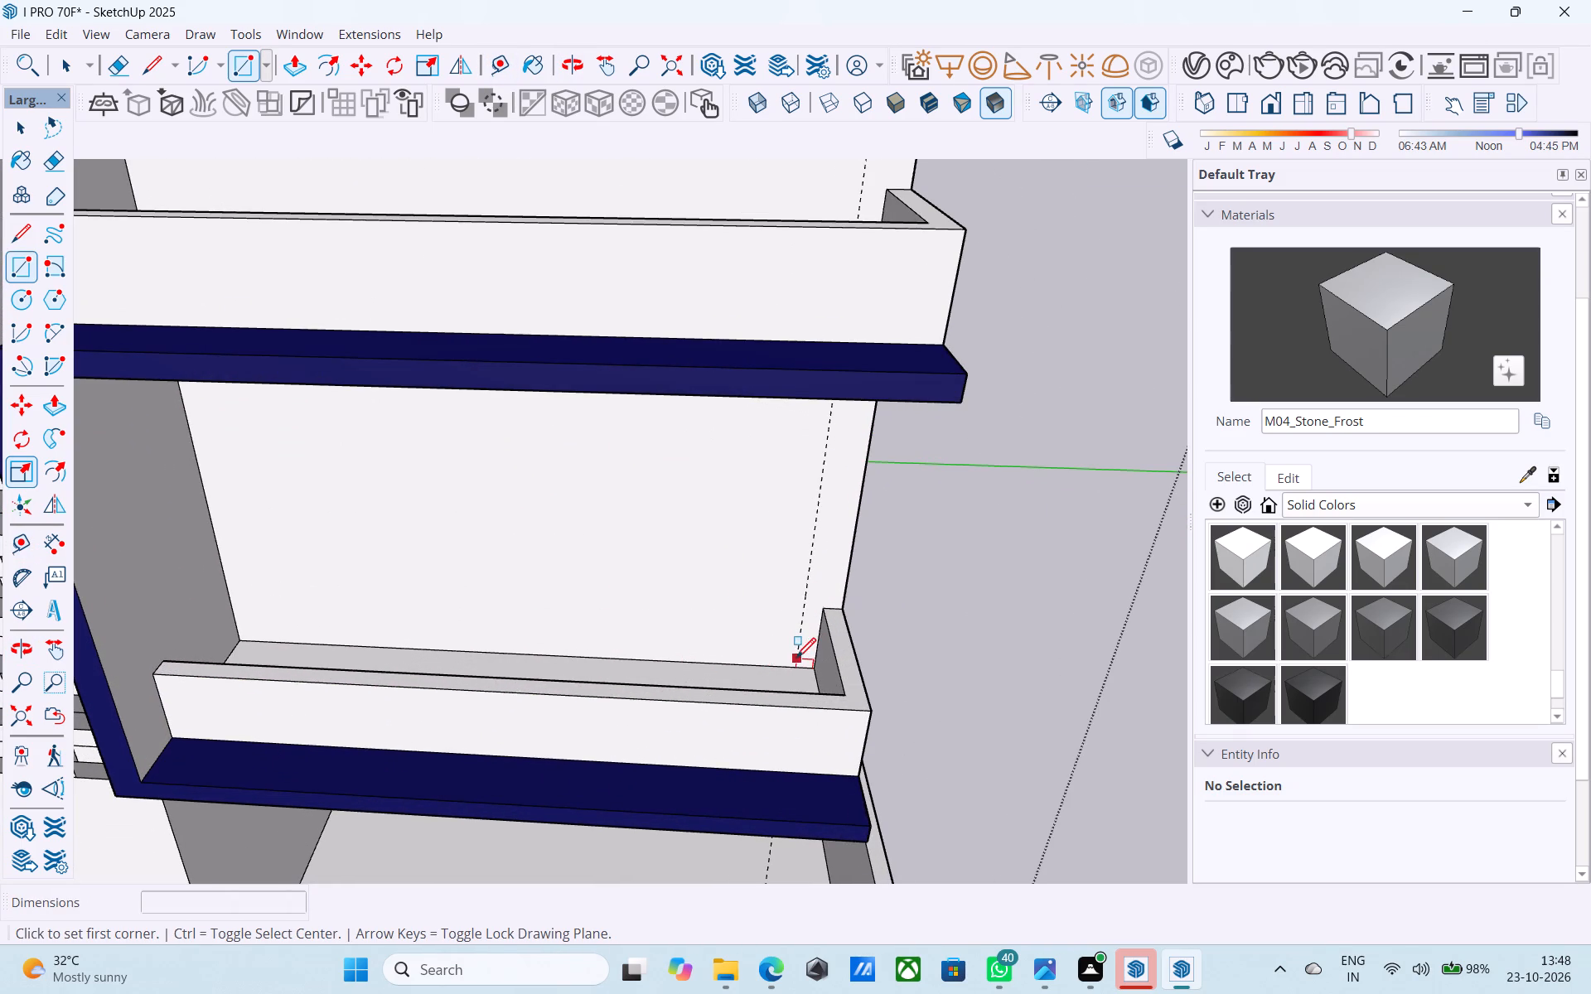
{"action": "left_click", "coordinate": [796, 667]}
{"action": "type", "text": "7',4"}
{"action": "key", "text": "apostrophe"}
{"action": "key", "text": "Return"}
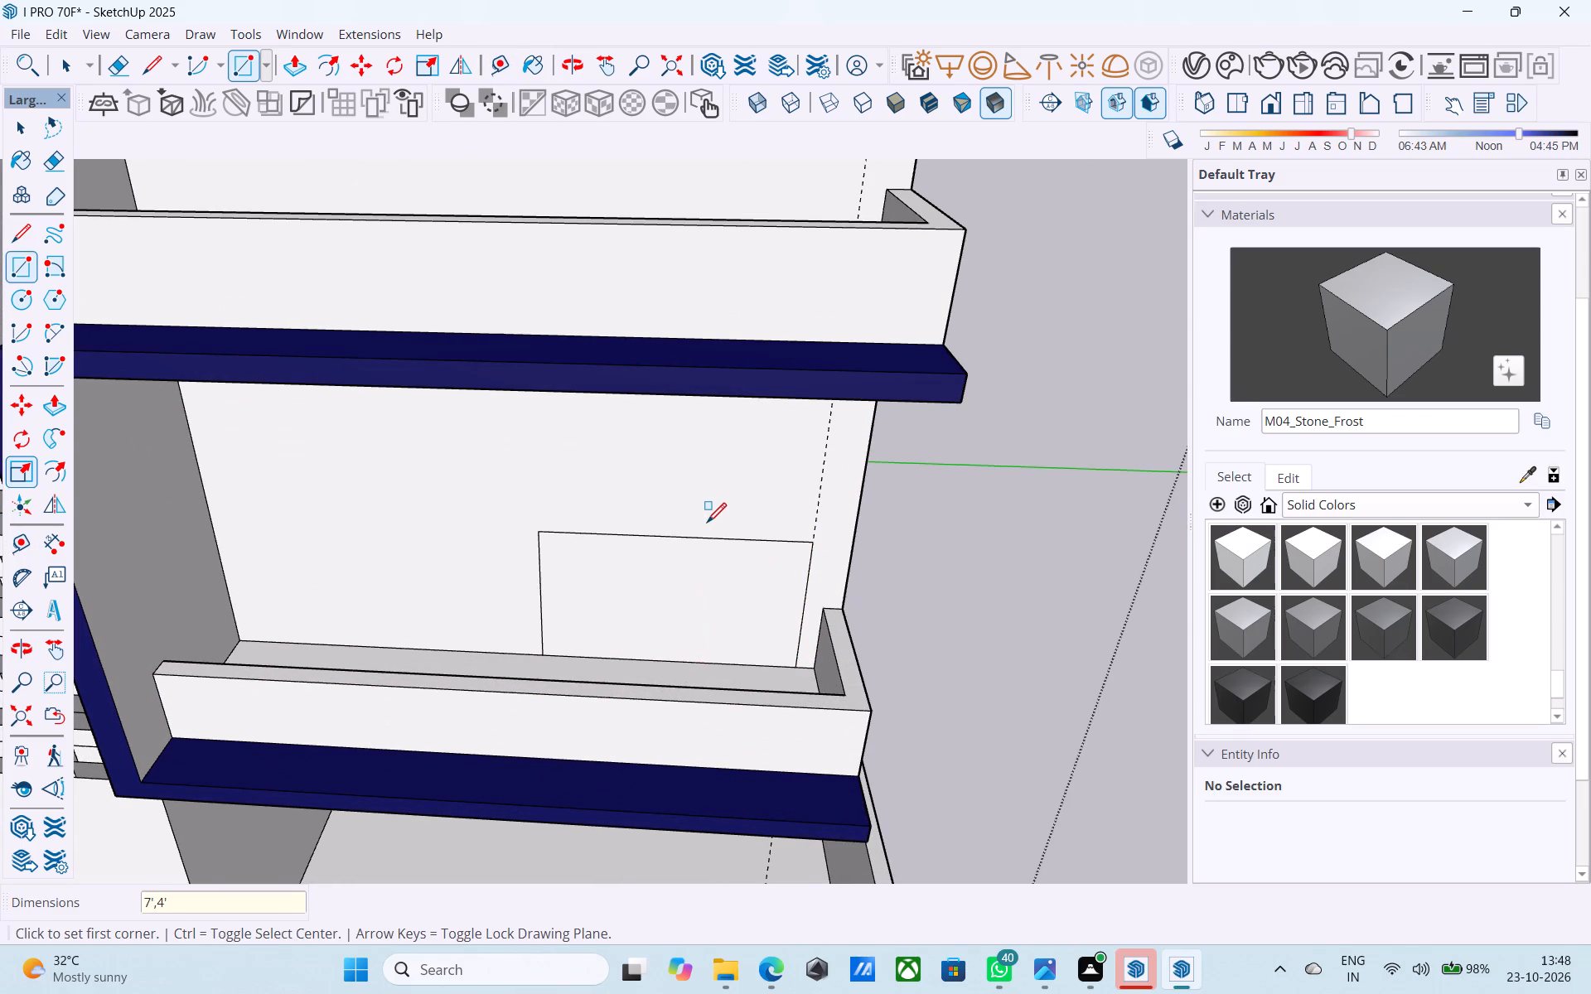
{"action": "type", "text": "4',7'"}
{"action": "key", "text": "Return"}
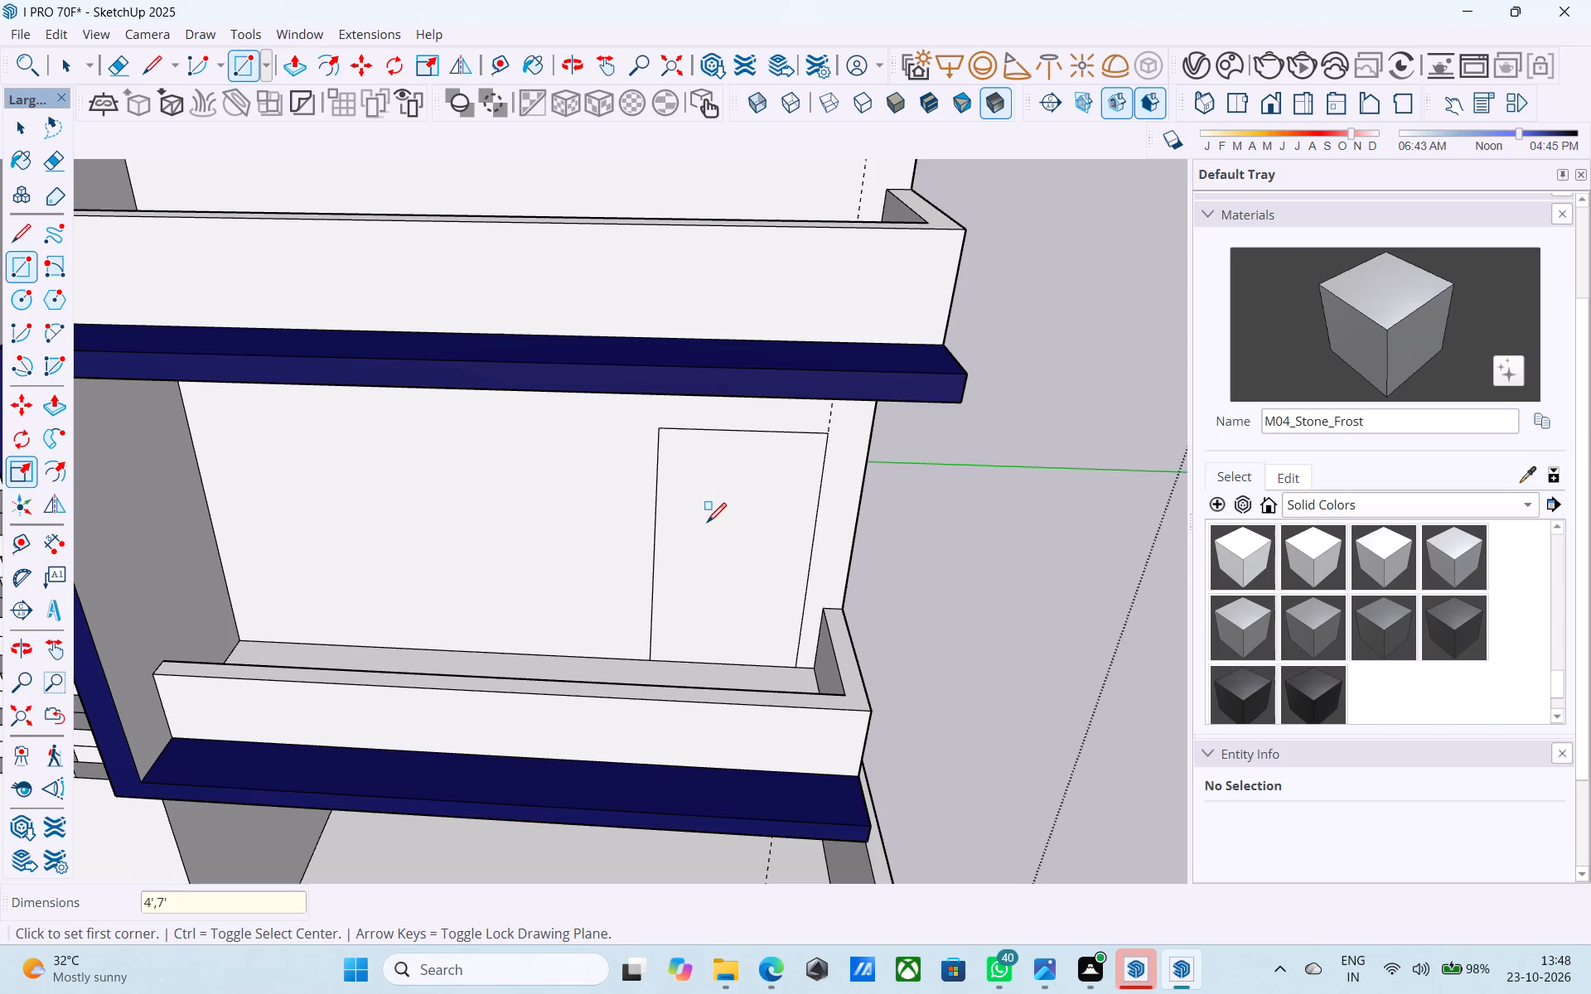
Draw a 4' by 7' door rectangle on the upper balcony's back wall, starting at the base of the guide.
{"action": "scroll", "coordinate": [853, 551], "scroll_direction": "down", "scroll_amount": 6}
{"action": "middle_click_drag", "start_coordinate": [848, 632], "coordinate": [815, 767]}
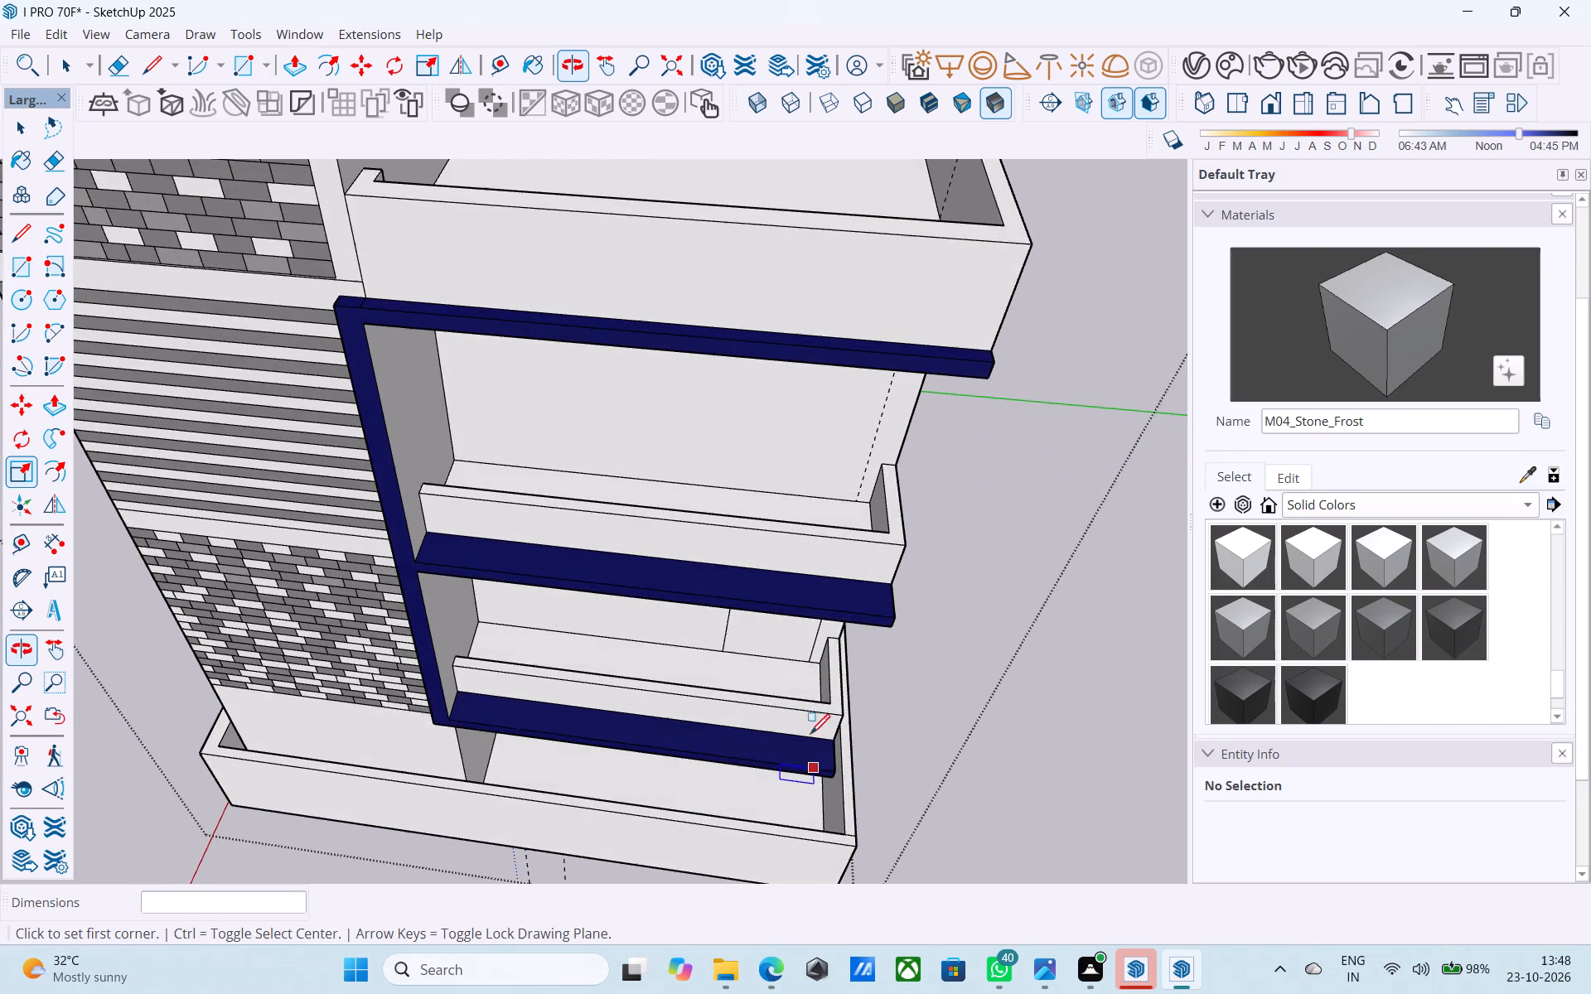
{"action": "scroll", "coordinate": [897, 508], "scroll_direction": "up", "scroll_amount": 9}
{"action": "left_click", "coordinate": [820, 490]}
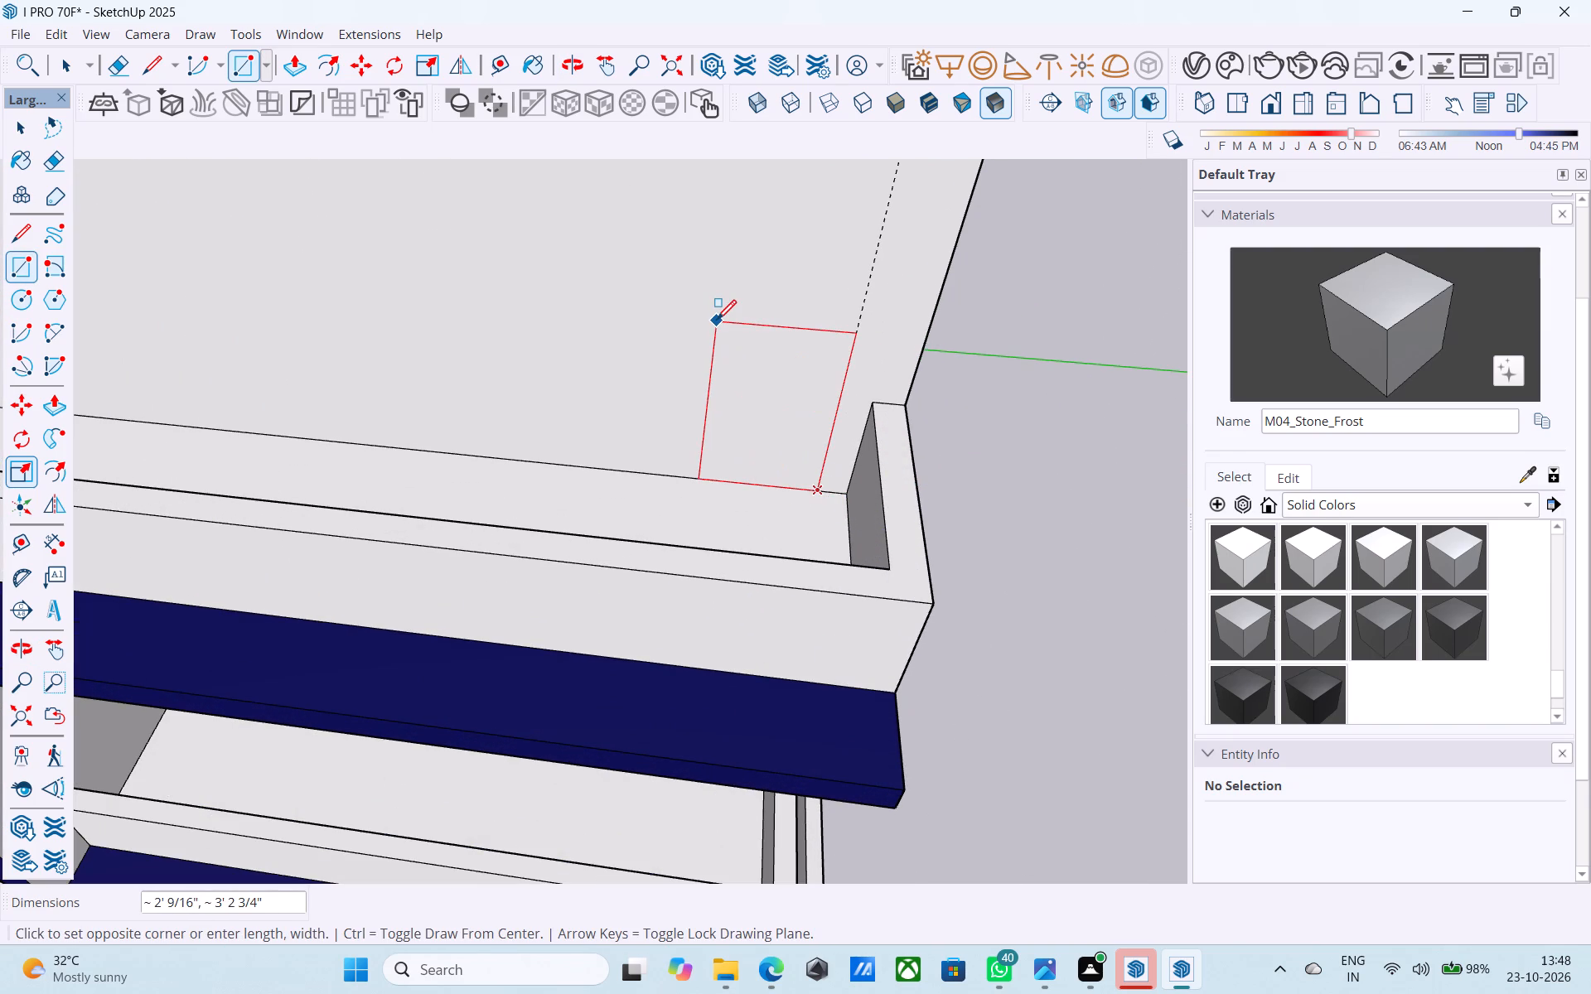
{"action": "type", "text": "7',4'"}
{"action": "key", "text": "Return"}
{"action": "type", "text": "4',7'"}
{"action": "key", "text": "Return"}
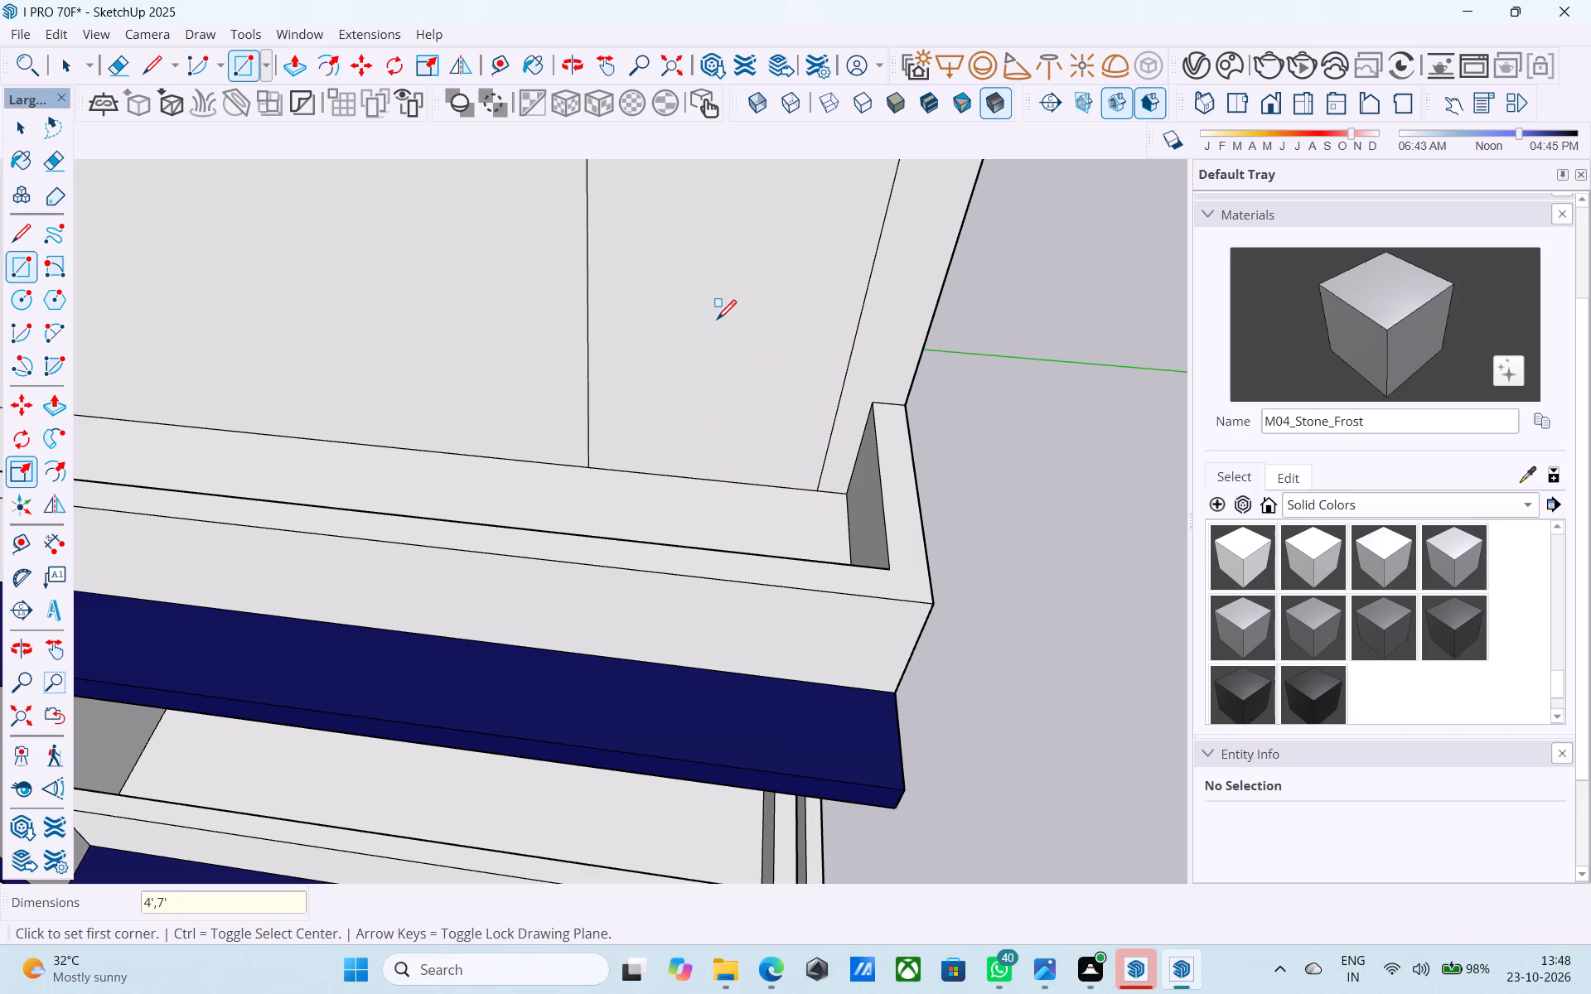
Offset the upper balcony's door outline inward by 3" to form its frame.
{"action": "scroll", "coordinate": [682, 368], "scroll_direction": "down", "scroll_amount": 10}
{"action": "middle_click_drag", "start_coordinate": [712, 480], "coordinate": [755, 326]}
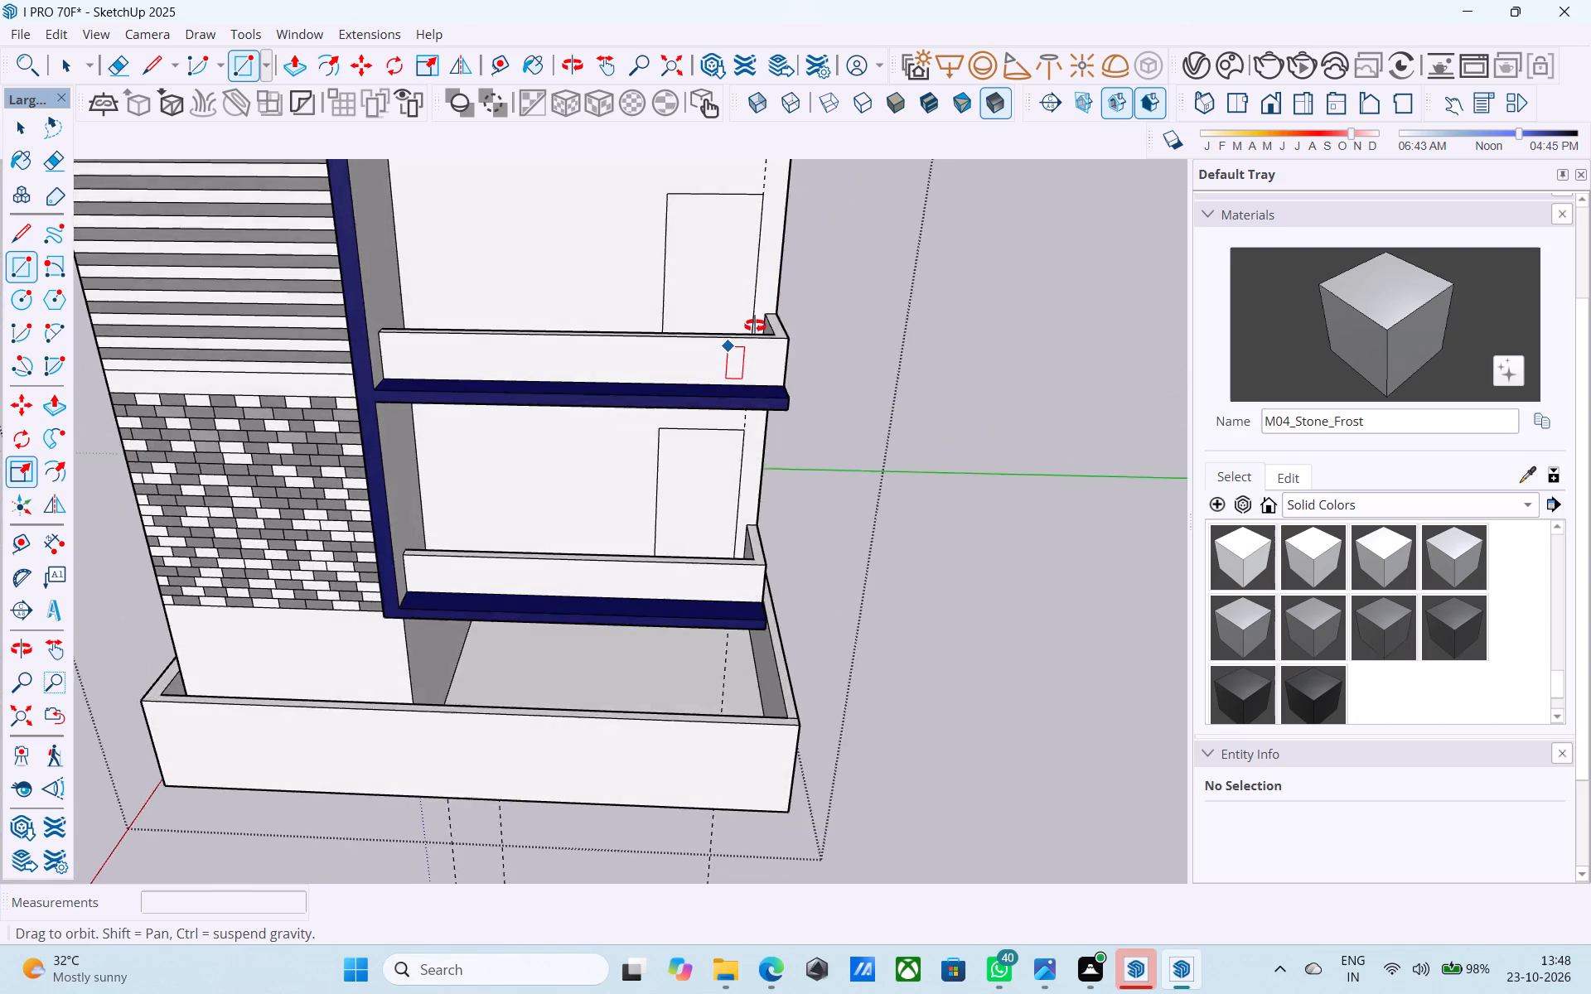
{"action": "middle_click_drag", "start_coordinate": [755, 326], "coordinate": [740, 545]}
{"action": "key", "text": "space"}
{"action": "scroll", "coordinate": [680, 546], "scroll_direction": "up", "scroll_amount": 4}
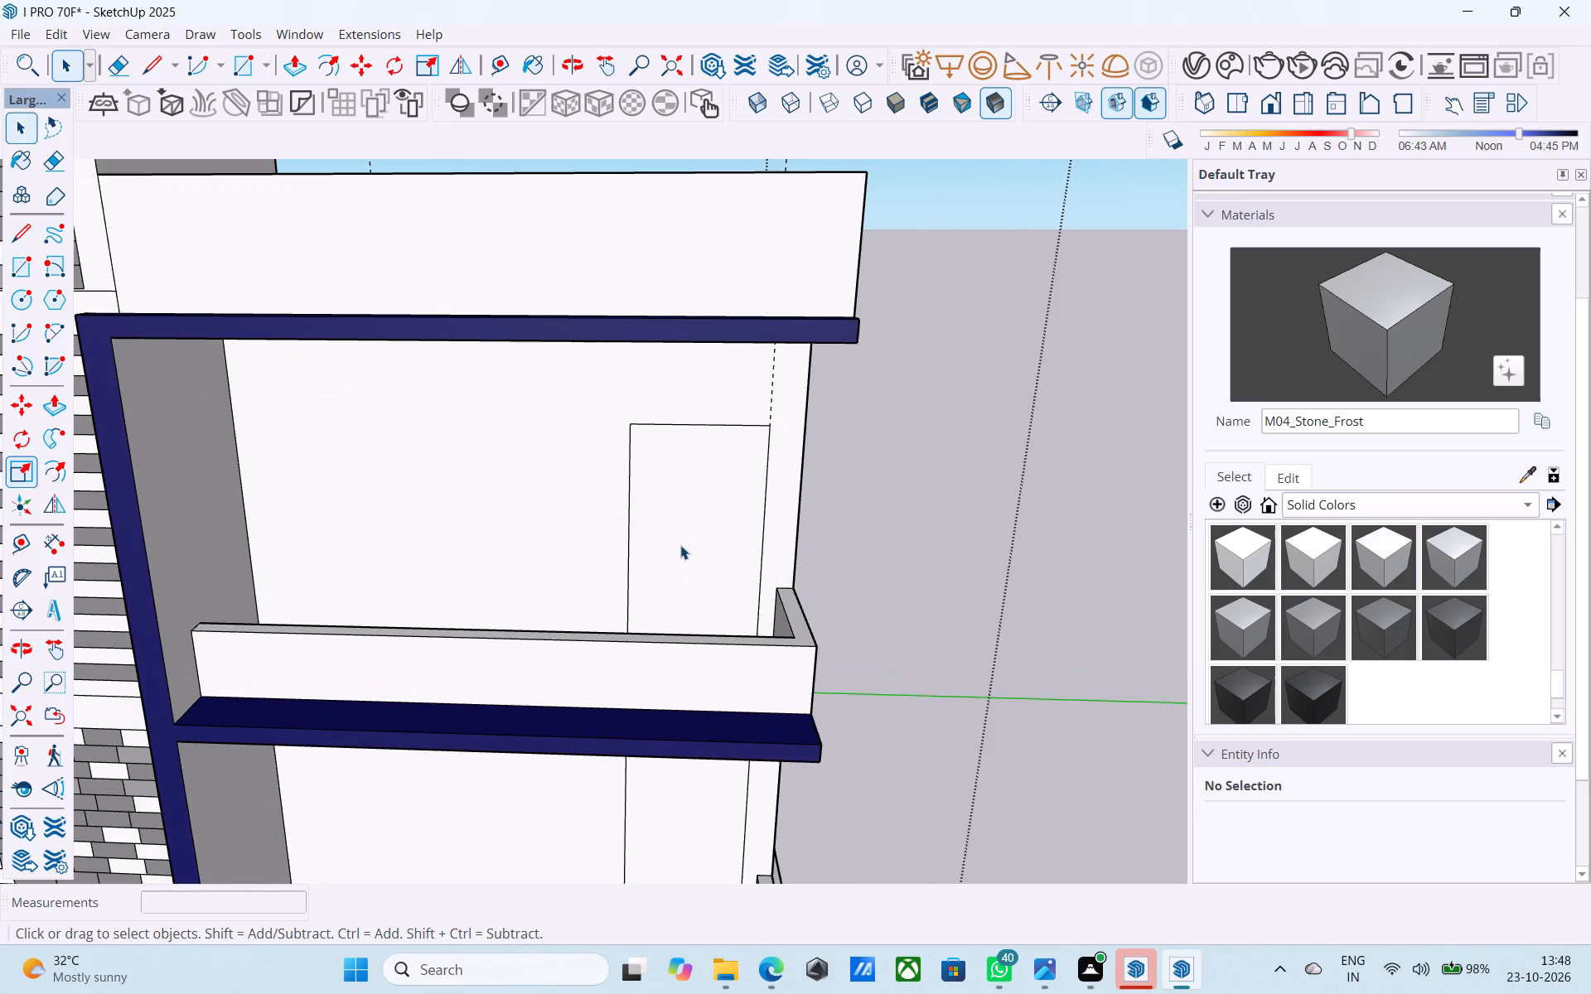
{"action": "left_click", "coordinate": [680, 544]}
{"action": "key", "text": "f"}
{"action": "left_click", "coordinate": [680, 544]}
{"action": "key", "text": "space"}
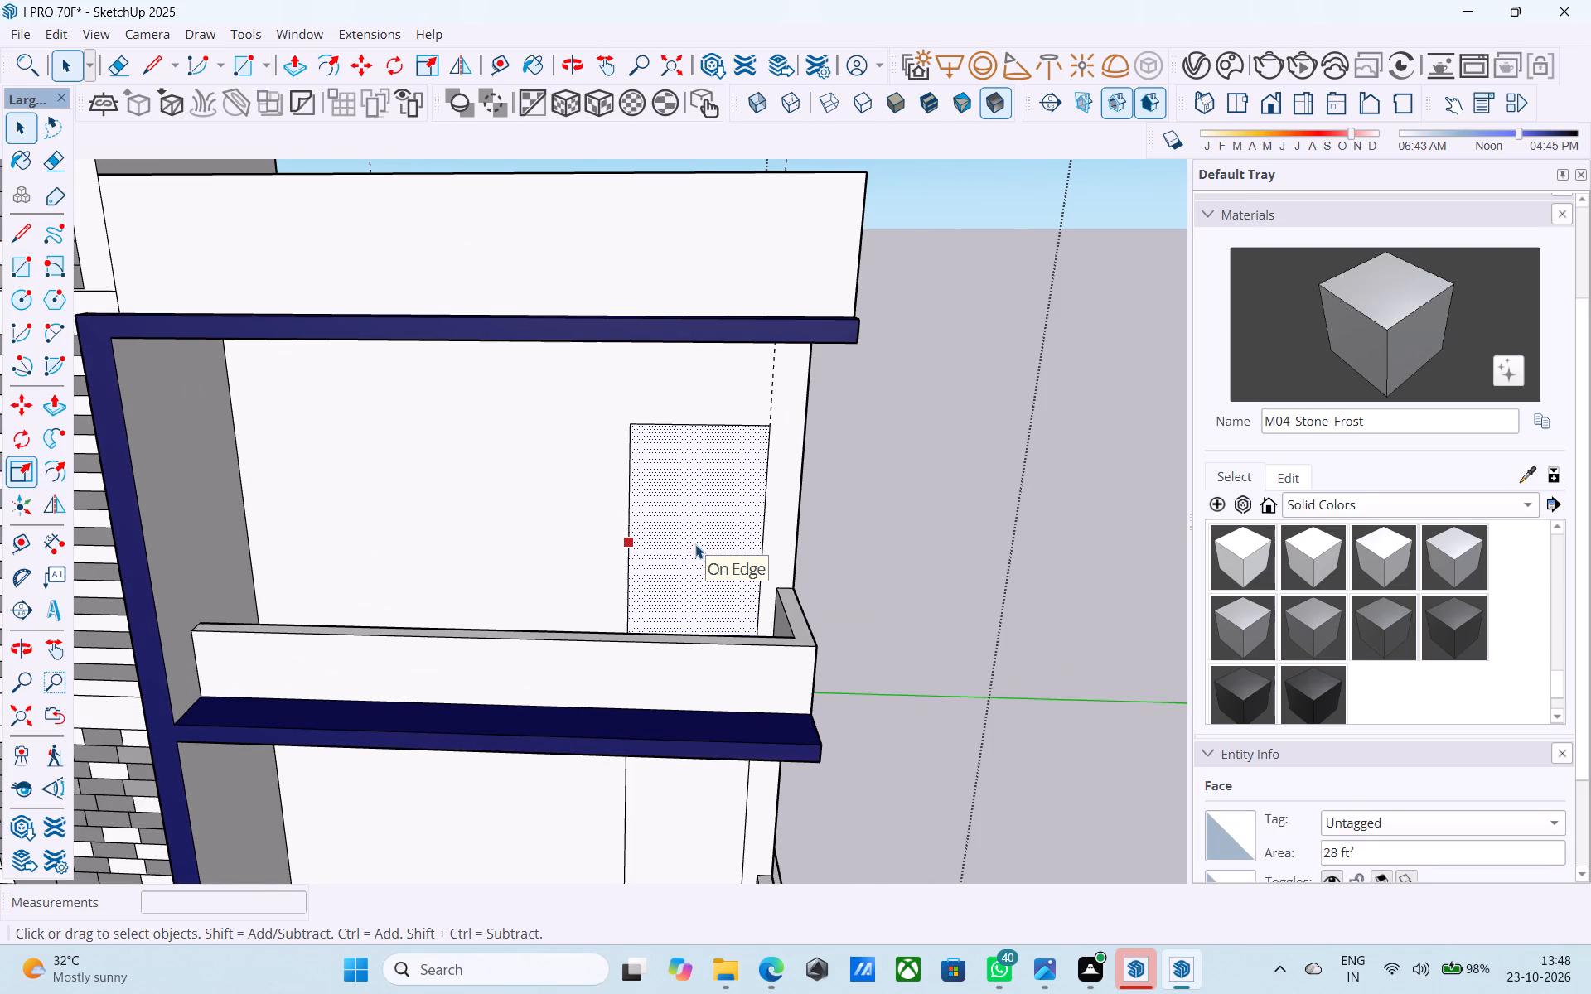
{"action": "left_click", "coordinate": [685, 537]}
{"action": "key", "text": "f"}
{"action": "left_click", "coordinate": [684, 567]}
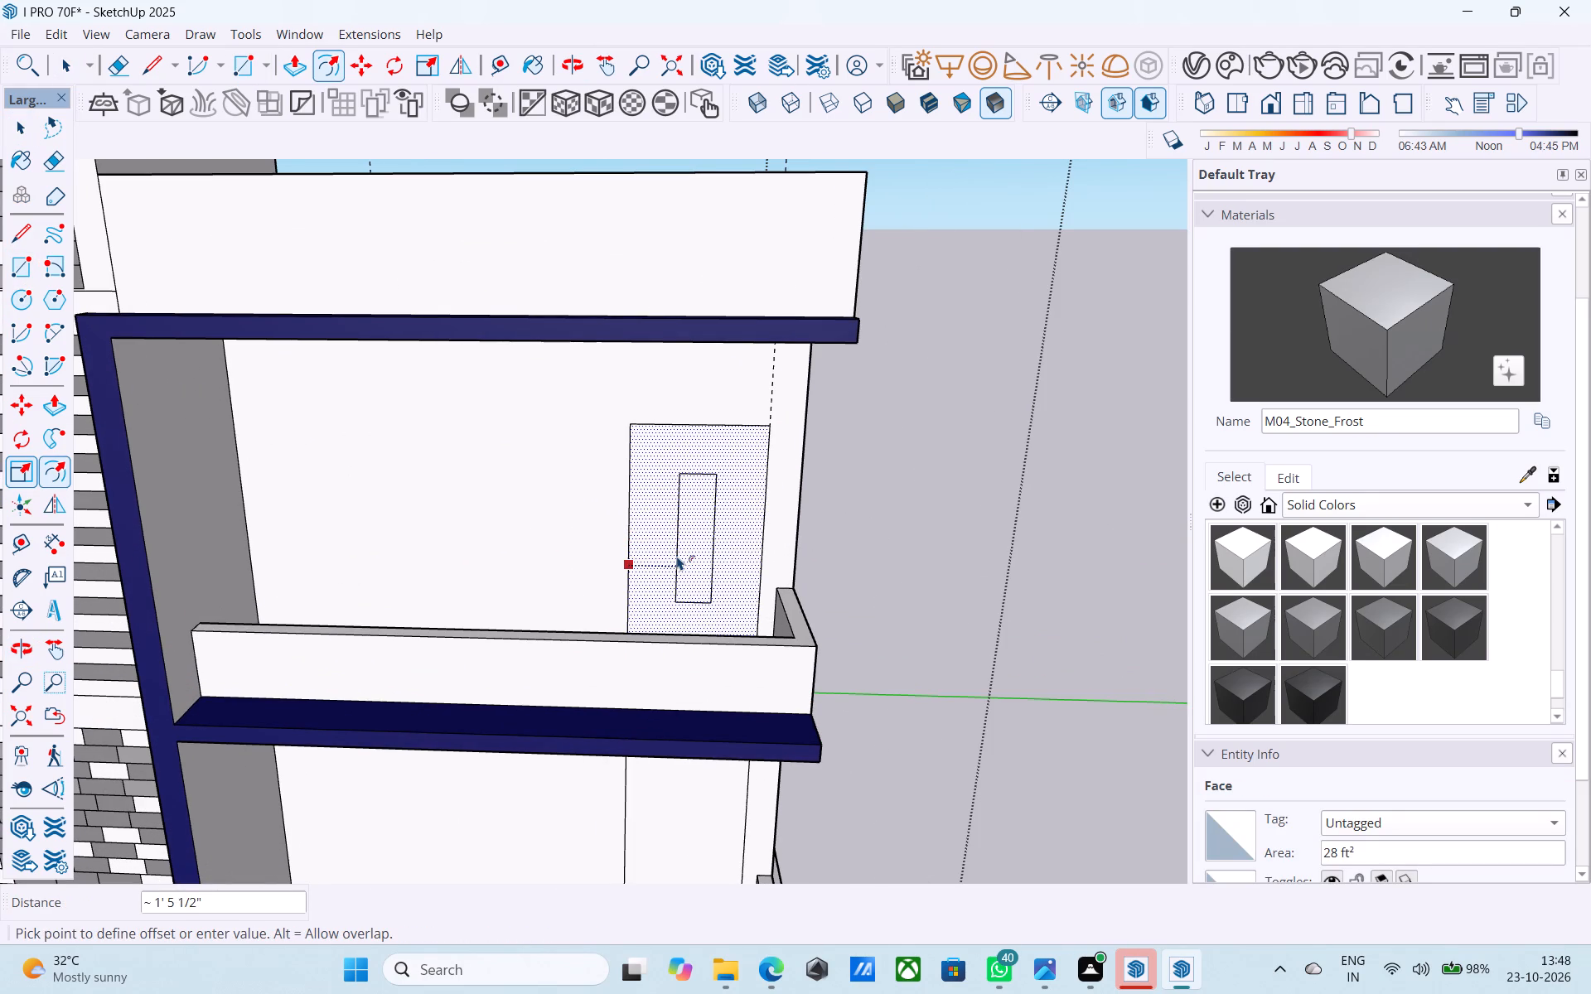
{"action": "type", "text": "3\""}
{"action": "key", "text": "Return"}
{"action": "key", "text": "space"}
Offset the lower balcony's door outline inward by 3" to form its frame.
{"action": "scroll", "coordinate": [690, 473], "scroll_direction": "down", "scroll_amount": 6}
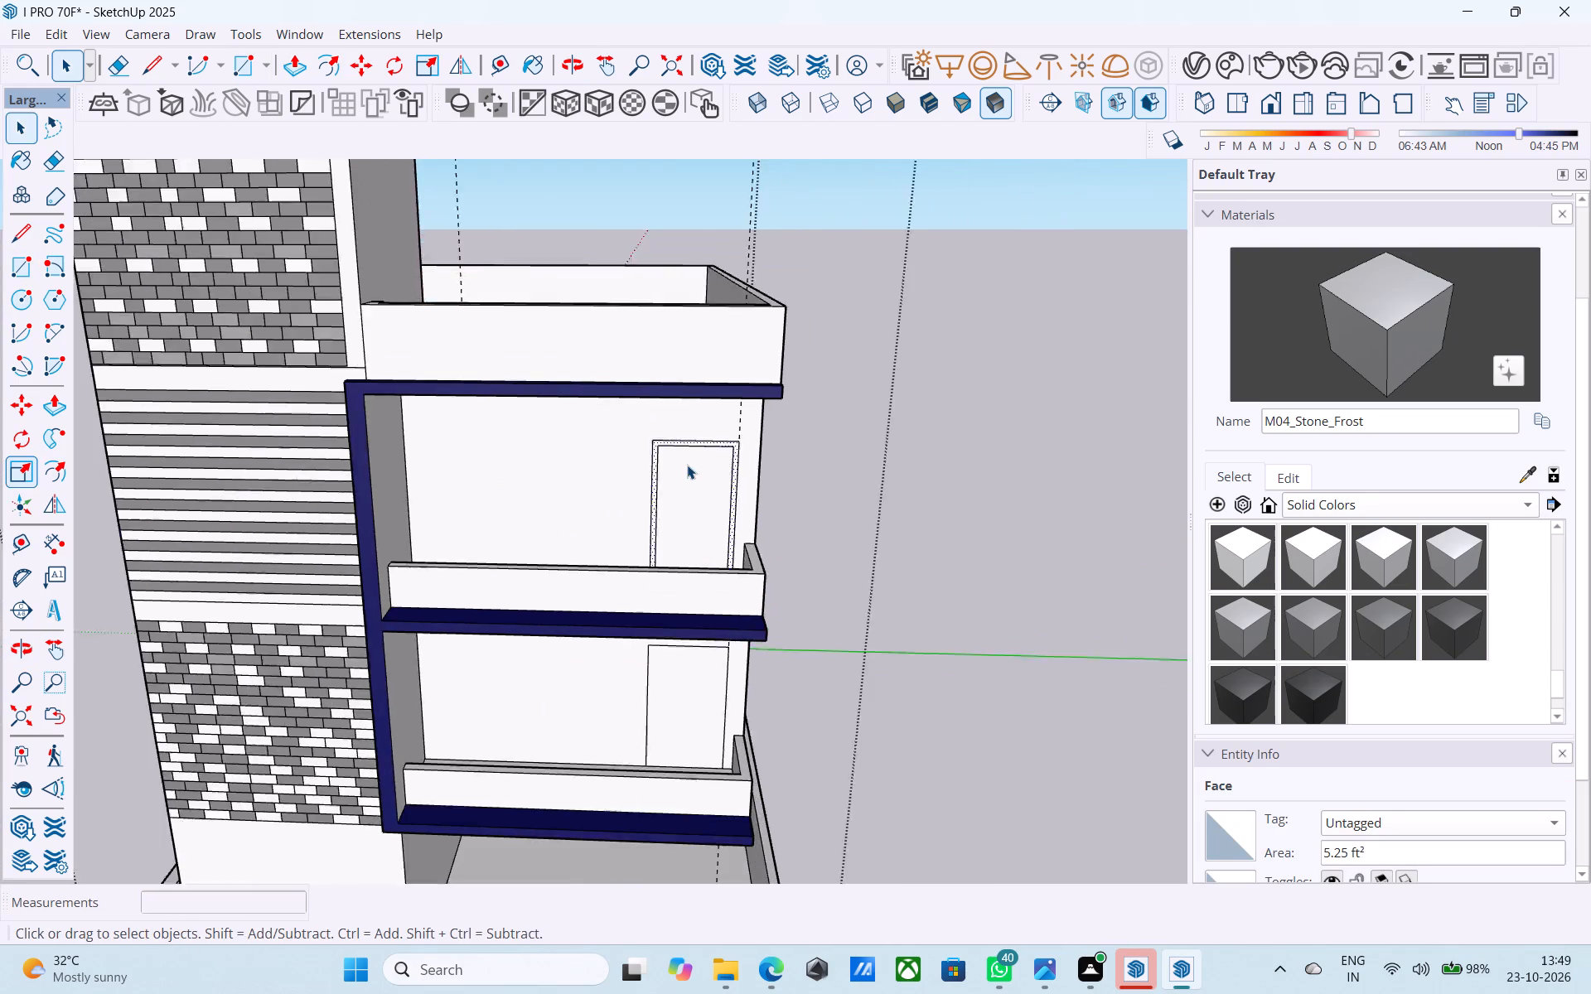
{"action": "scroll", "coordinate": [705, 616], "scroll_direction": "up", "scroll_amount": 6}
{"action": "left_click", "coordinate": [677, 670]}
{"action": "key", "text": "f"}
{"action": "left_click", "coordinate": [675, 671]}
{"action": "key", "text": "3"}
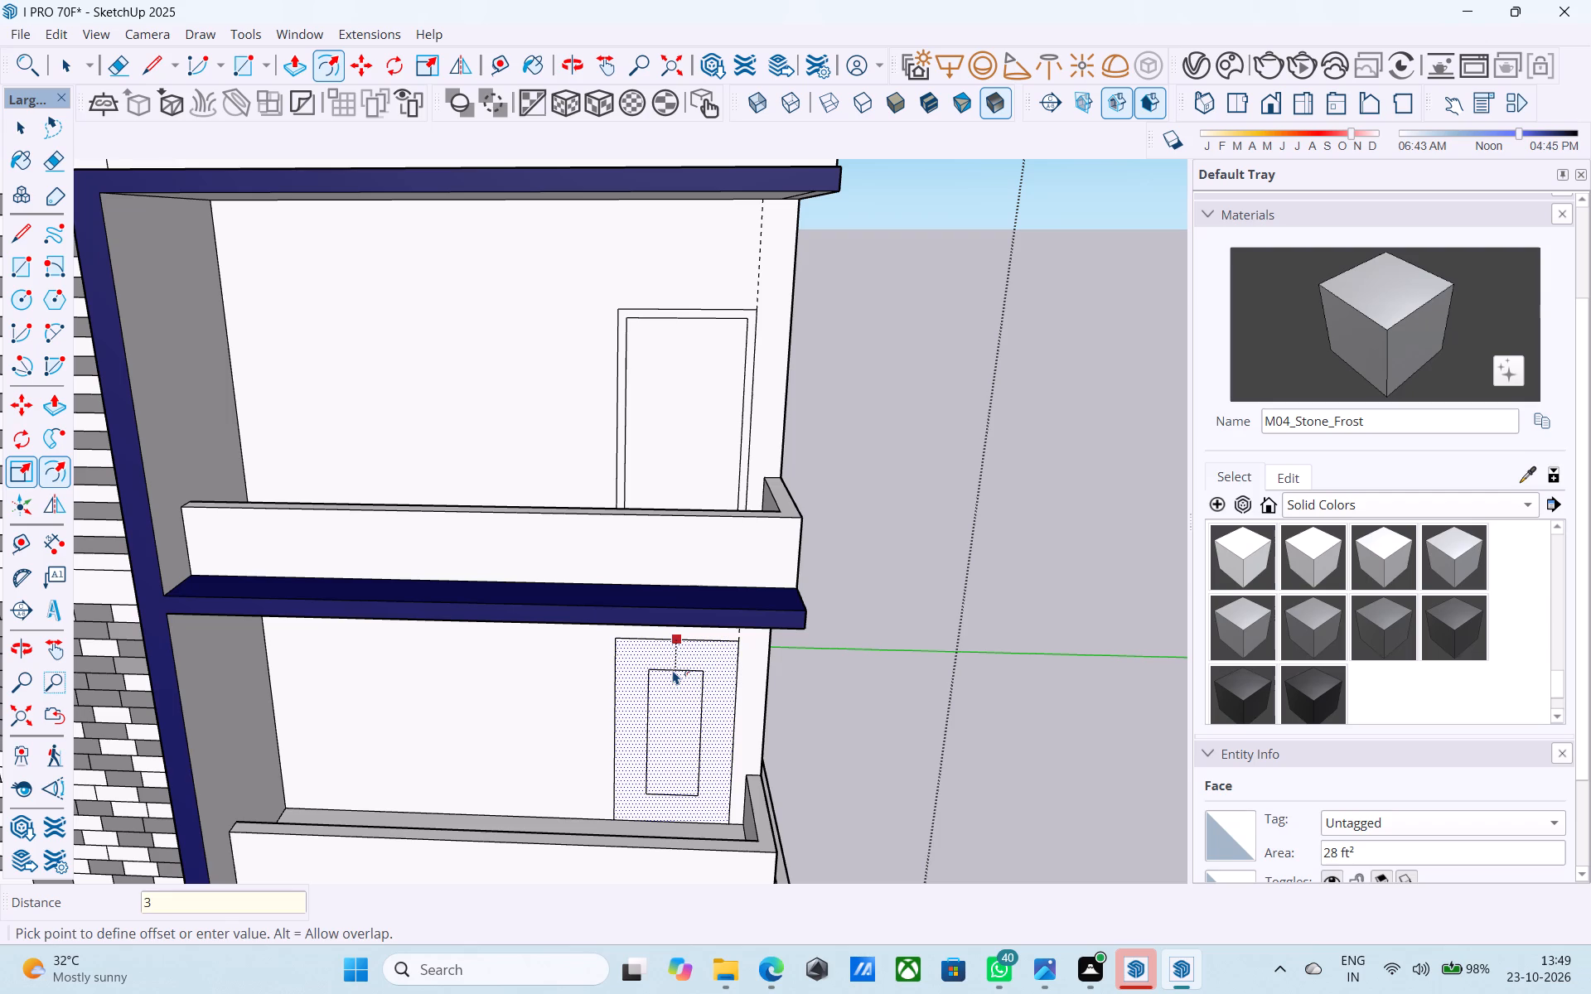
{"action": "key", "text": "shift+quotedbl"}
{"action": "key", "text": "Return"}
{"action": "key", "text": "space"}
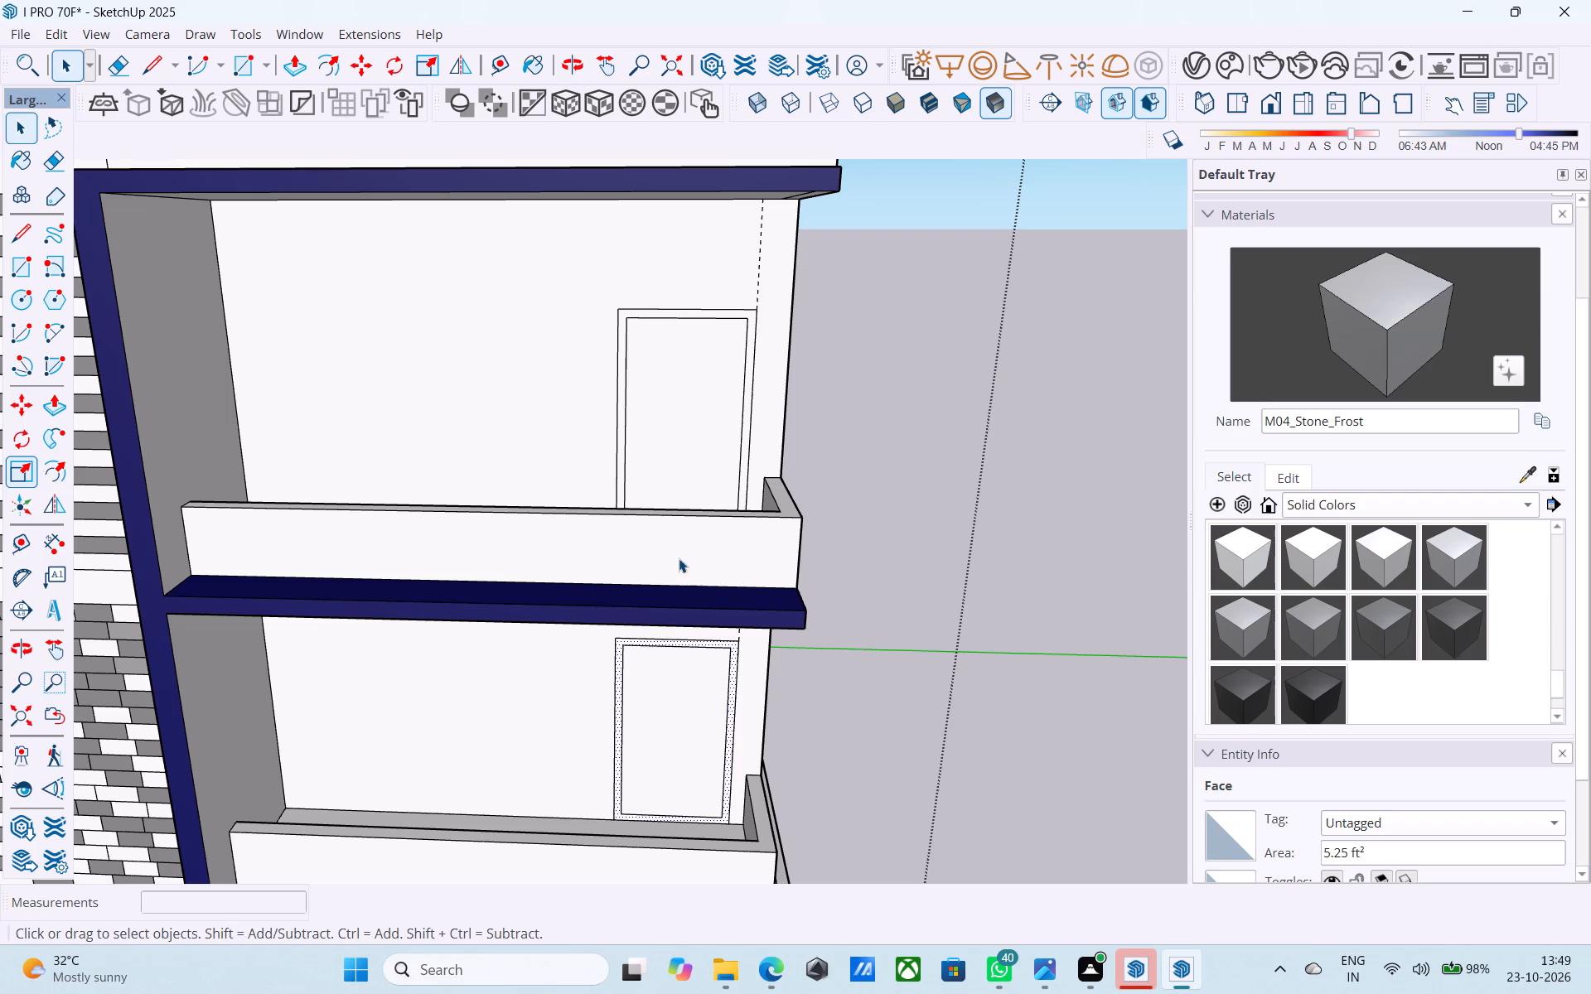
Place a vertical guide 1' in from the outer edge of the ground-floor wall beneath the lower balcony.
{"action": "scroll", "coordinate": [677, 552], "scroll_direction": "down", "scroll_amount": 13}
{"action": "middle_click_drag", "start_coordinate": [690, 635], "coordinate": [691, 528]}
{"action": "scroll", "coordinate": [710, 581], "scroll_direction": "up", "scroll_amount": 12}
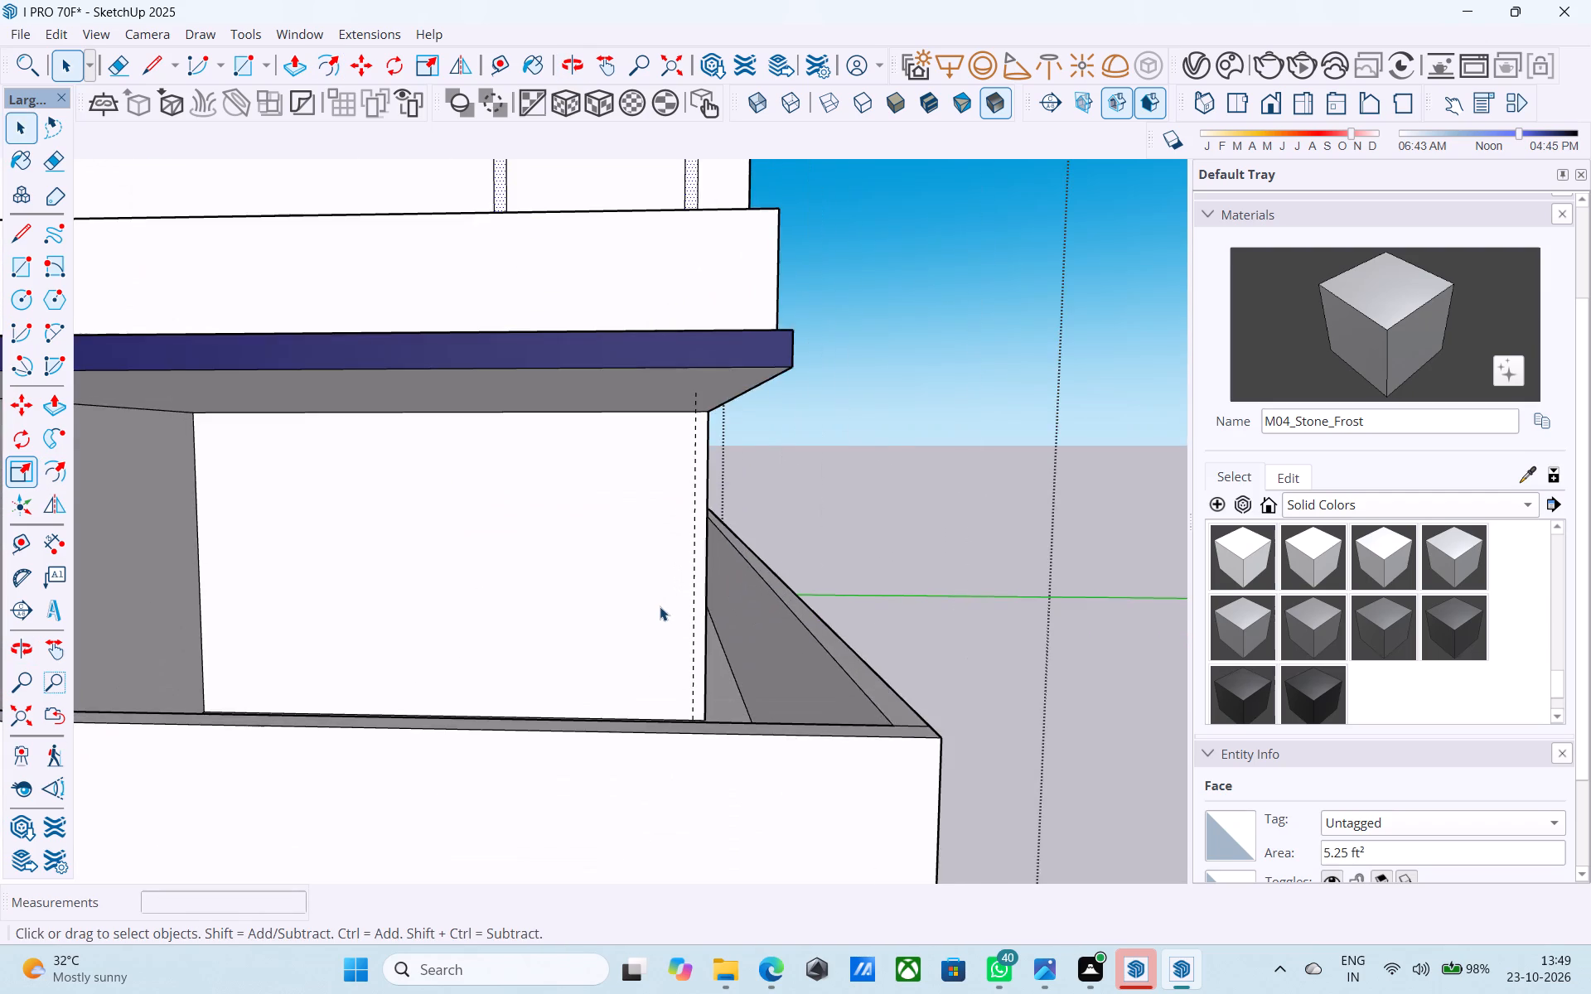
{"action": "middle_click_drag", "start_coordinate": [662, 617], "coordinate": [636, 630]}
{"action": "key", "text": "t"}
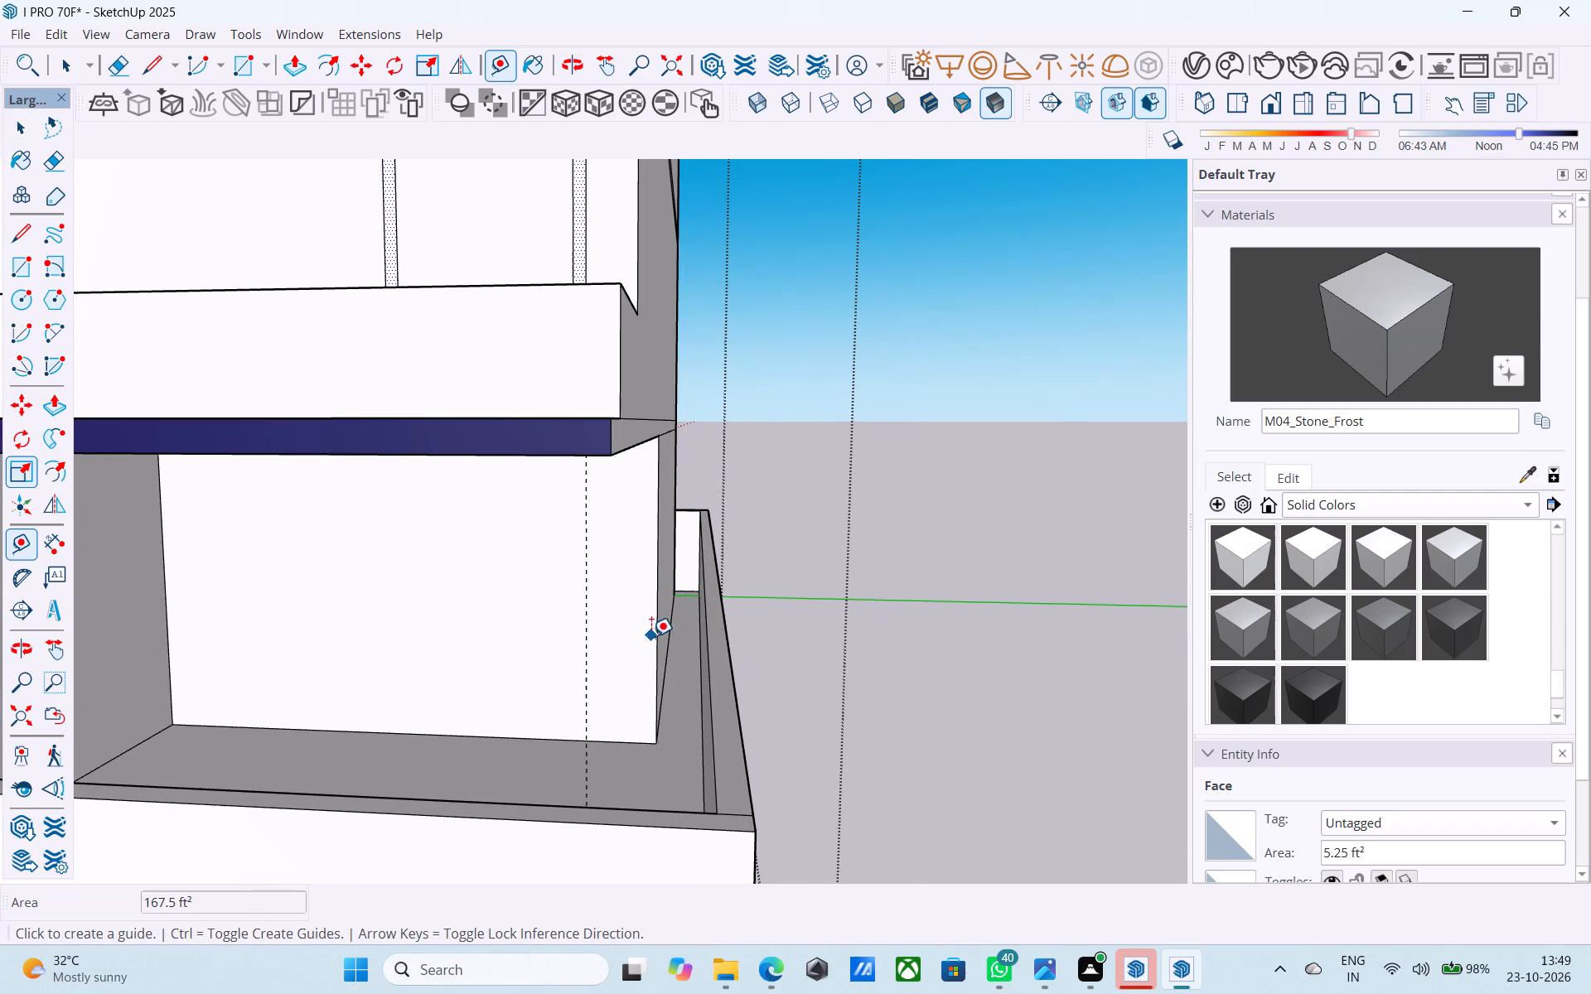
{"action": "left_click", "coordinate": [657, 635]}
{"action": "type", "text": "1'"}
{"action": "key", "text": "Return"}
{"action": "key", "text": "space"}
Draw a 4' by 7' door rectangle on the ground-floor wall, starting where the new guide meets the floor.
{"action": "key", "text": "r"}
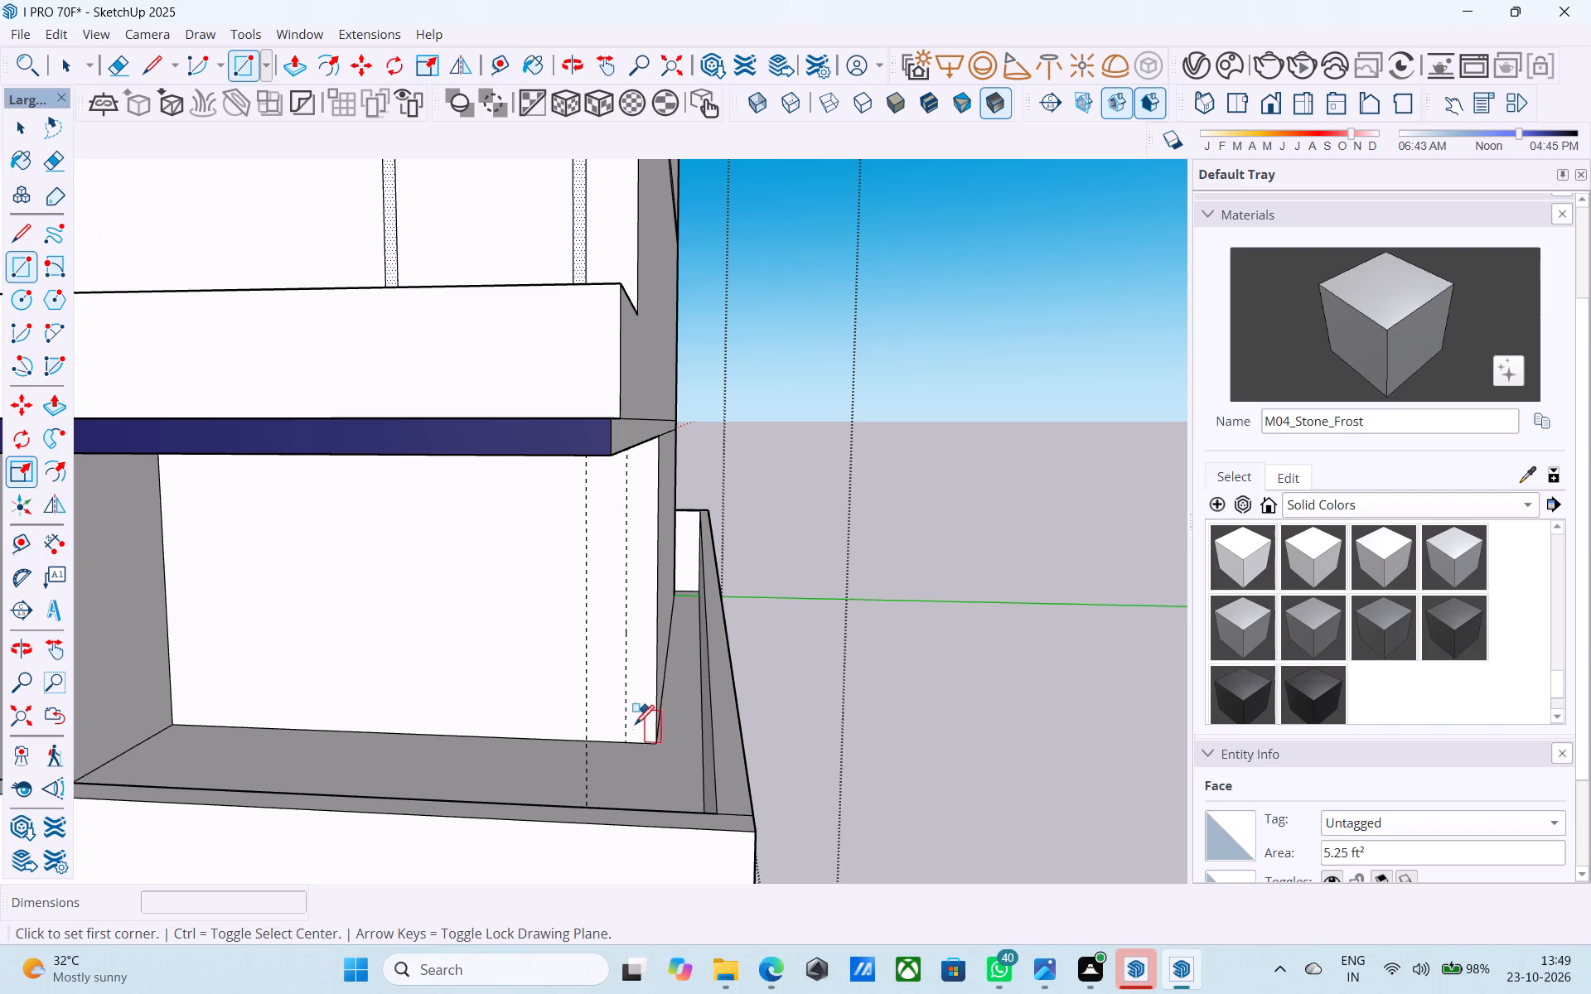
{"action": "scroll", "coordinate": [622, 744], "scroll_direction": "up", "scroll_amount": 12}
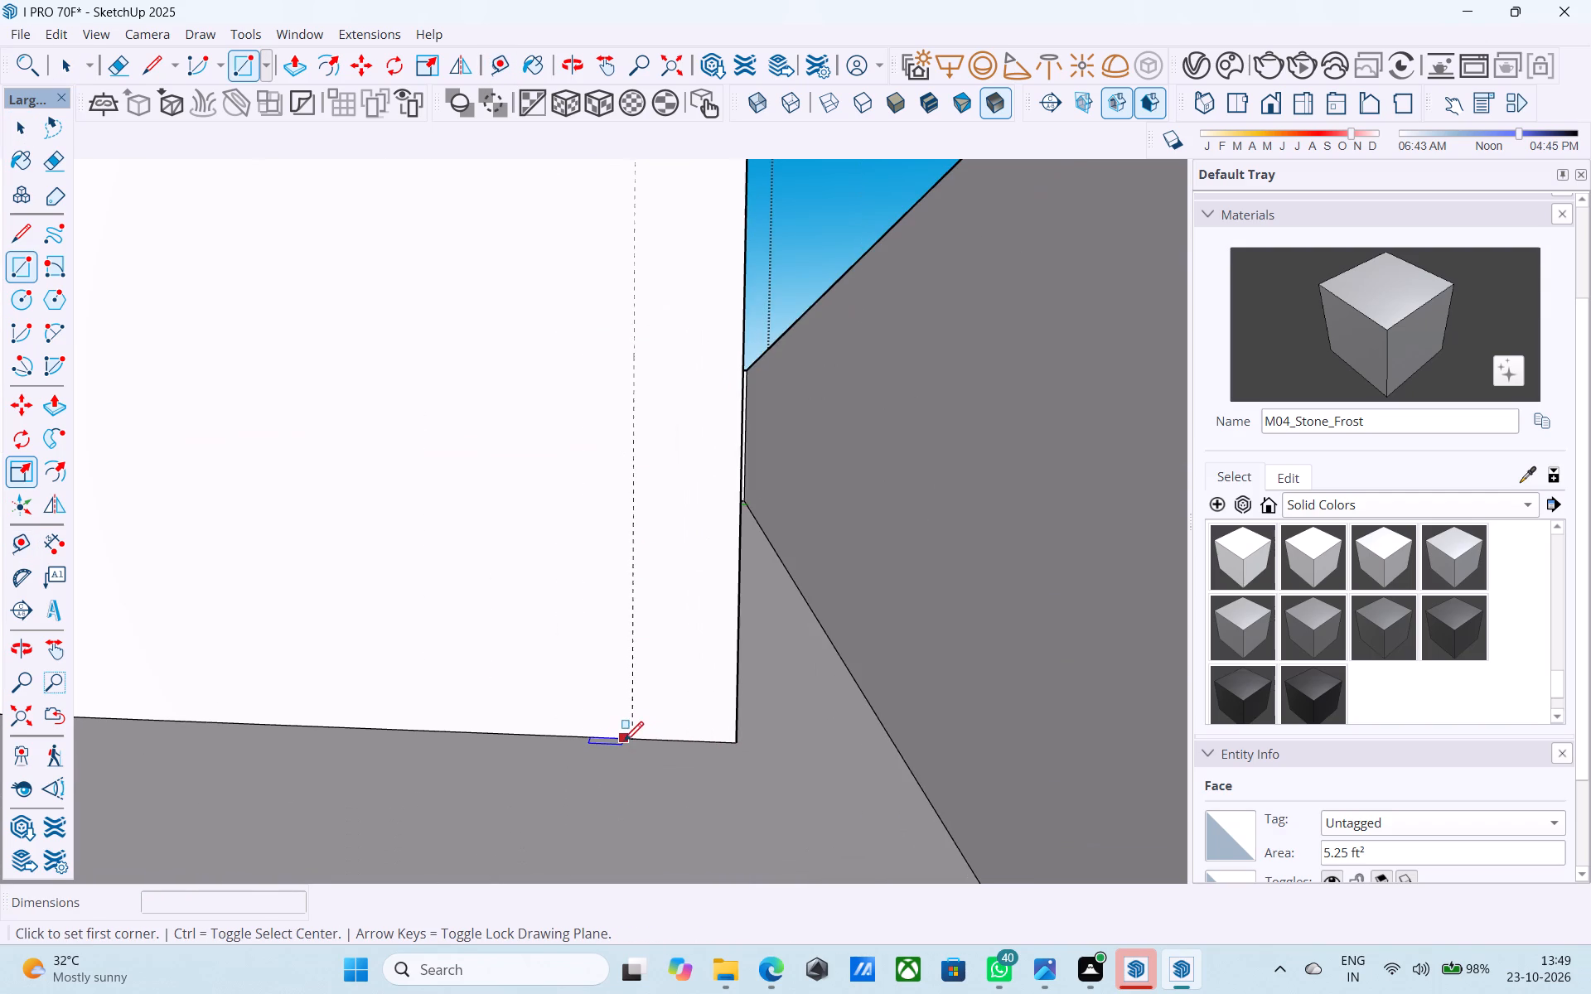
{"action": "left_click", "coordinate": [634, 735]}
{"action": "key", "text": "7"}
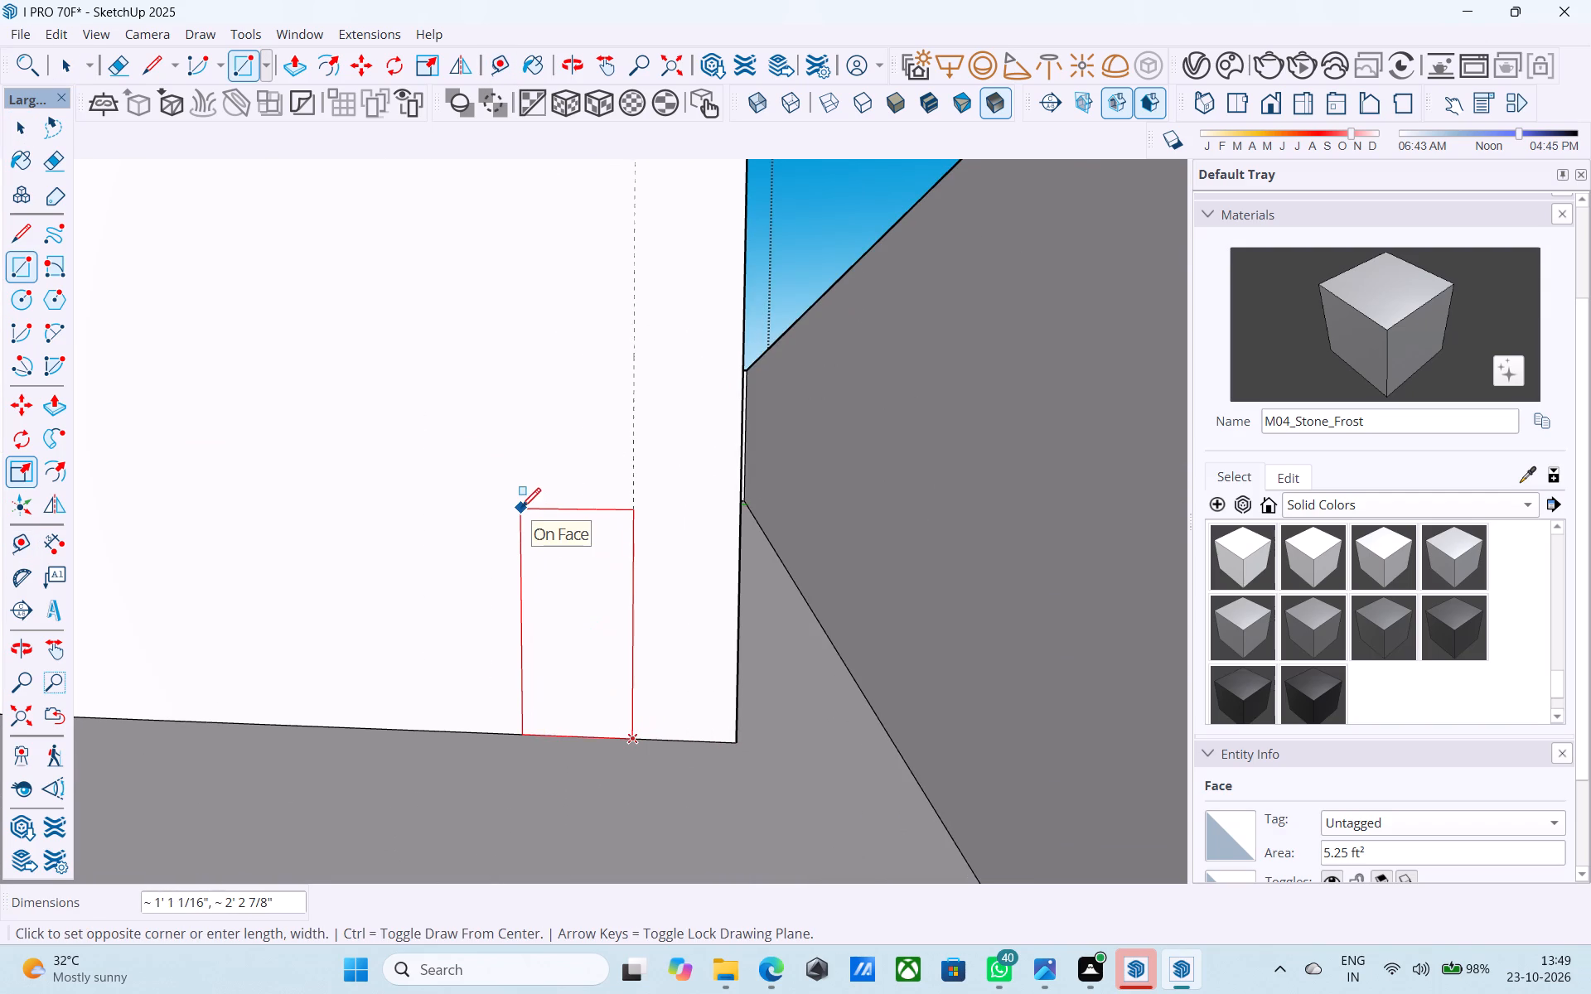
{"action": "type", "text": "',"}
{"action": "type", "text": "4'"}
{"action": "key", "text": "Return"}
{"action": "type", "text": "4',7'"}
{"action": "key", "text": "Return"}
{"action": "key", "text": "space"}
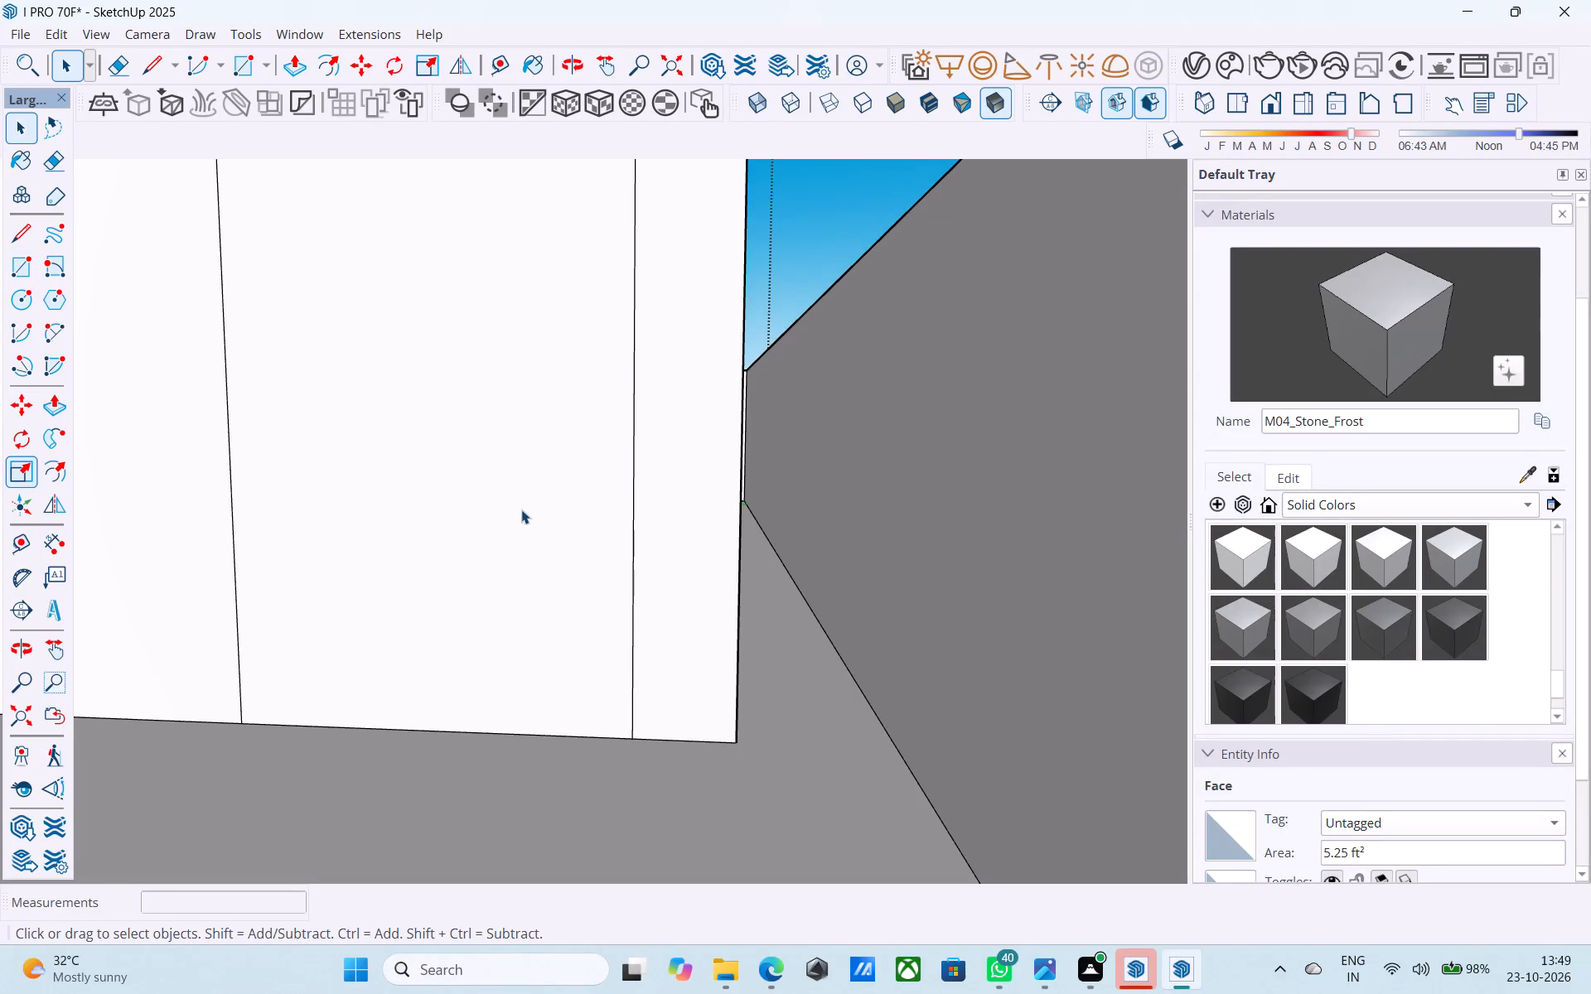
Offset the ground-floor door outline inward by 3" to form its frame.
{"action": "scroll", "coordinate": [540, 533], "scroll_direction": "down", "scroll_amount": 6}
{"action": "middle_click_drag", "start_coordinate": [540, 533], "coordinate": [442, 803]}
{"action": "scroll", "coordinate": [540, 533], "scroll_direction": "down", "scroll_amount": 1}
{"action": "scroll", "coordinate": [481, 567], "scroll_direction": "up", "scroll_amount": 4}
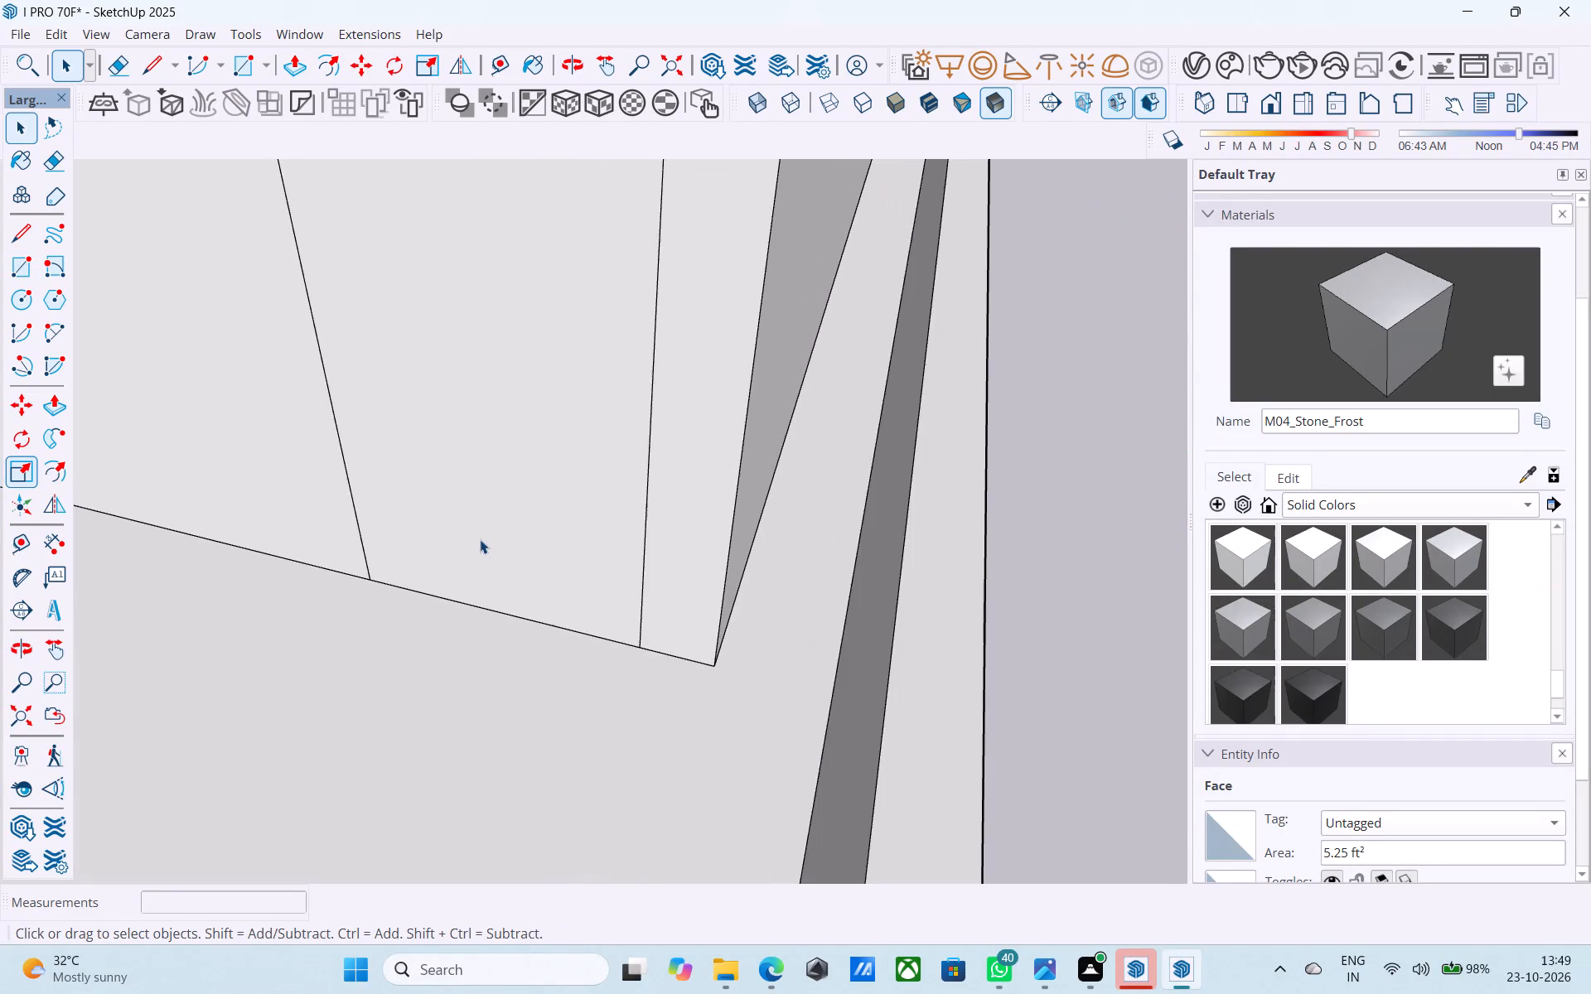
{"action": "left_click", "coordinate": [480, 538]}
{"action": "scroll", "coordinate": [516, 514], "scroll_direction": "down", "scroll_amount": 7}
{"action": "middle_click_drag", "start_coordinate": [514, 517], "coordinate": [528, 491]}
{"action": "key", "text": "f"}
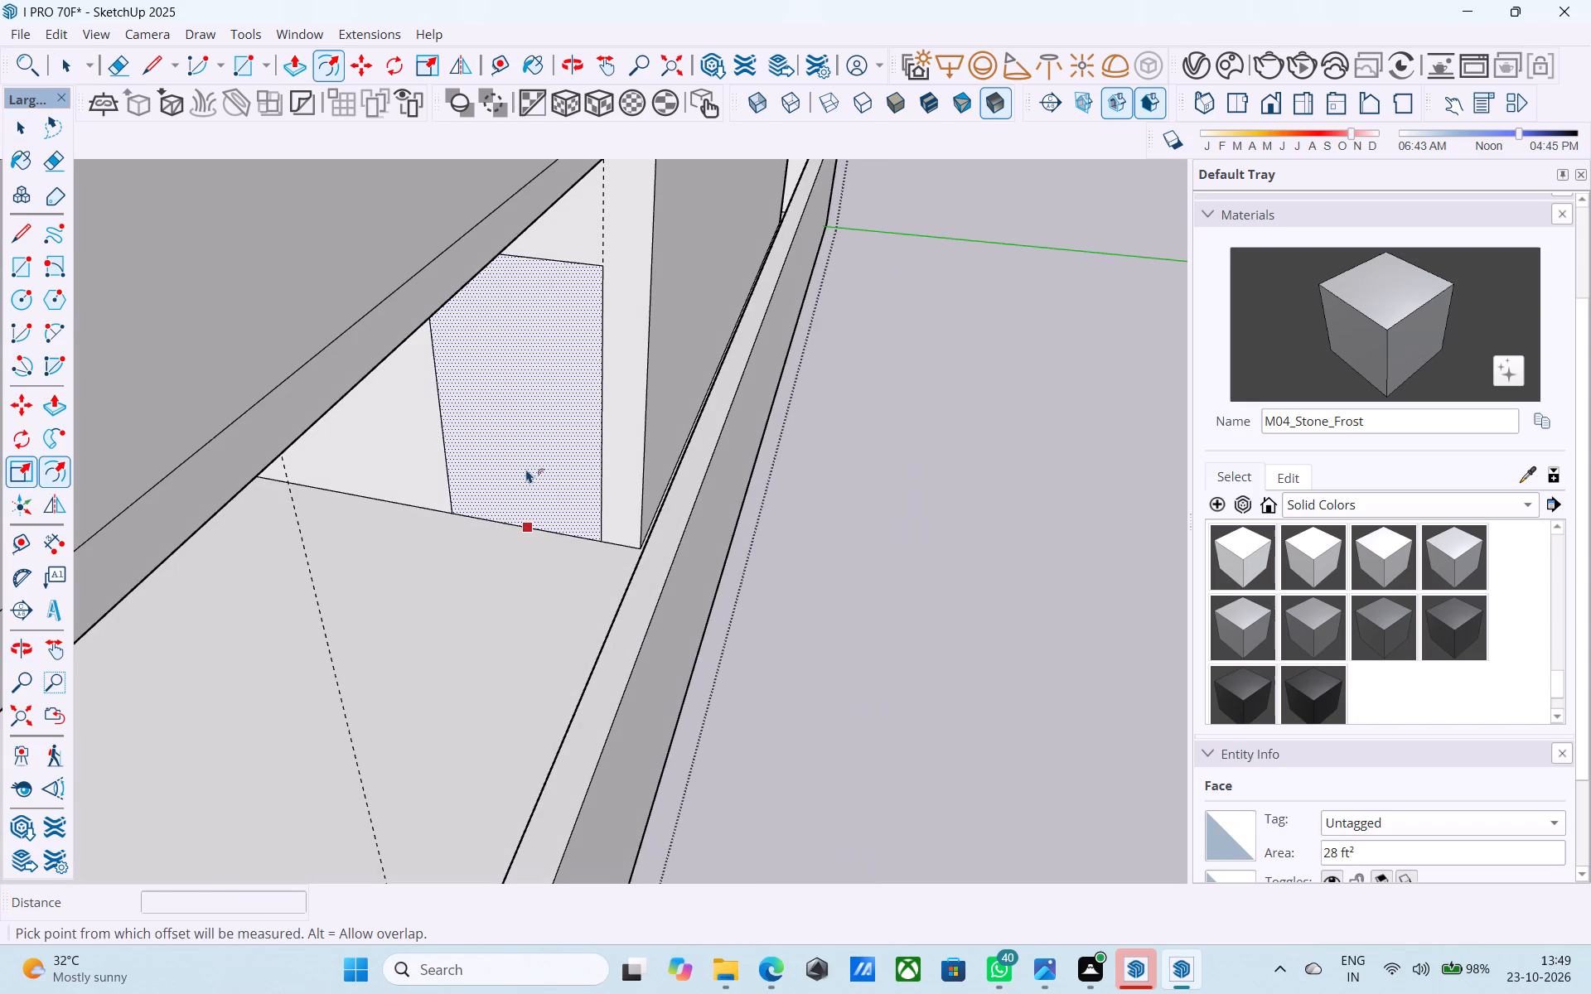
{"action": "left_click", "coordinate": [526, 469]}
{"action": "type", "text": "3\""}
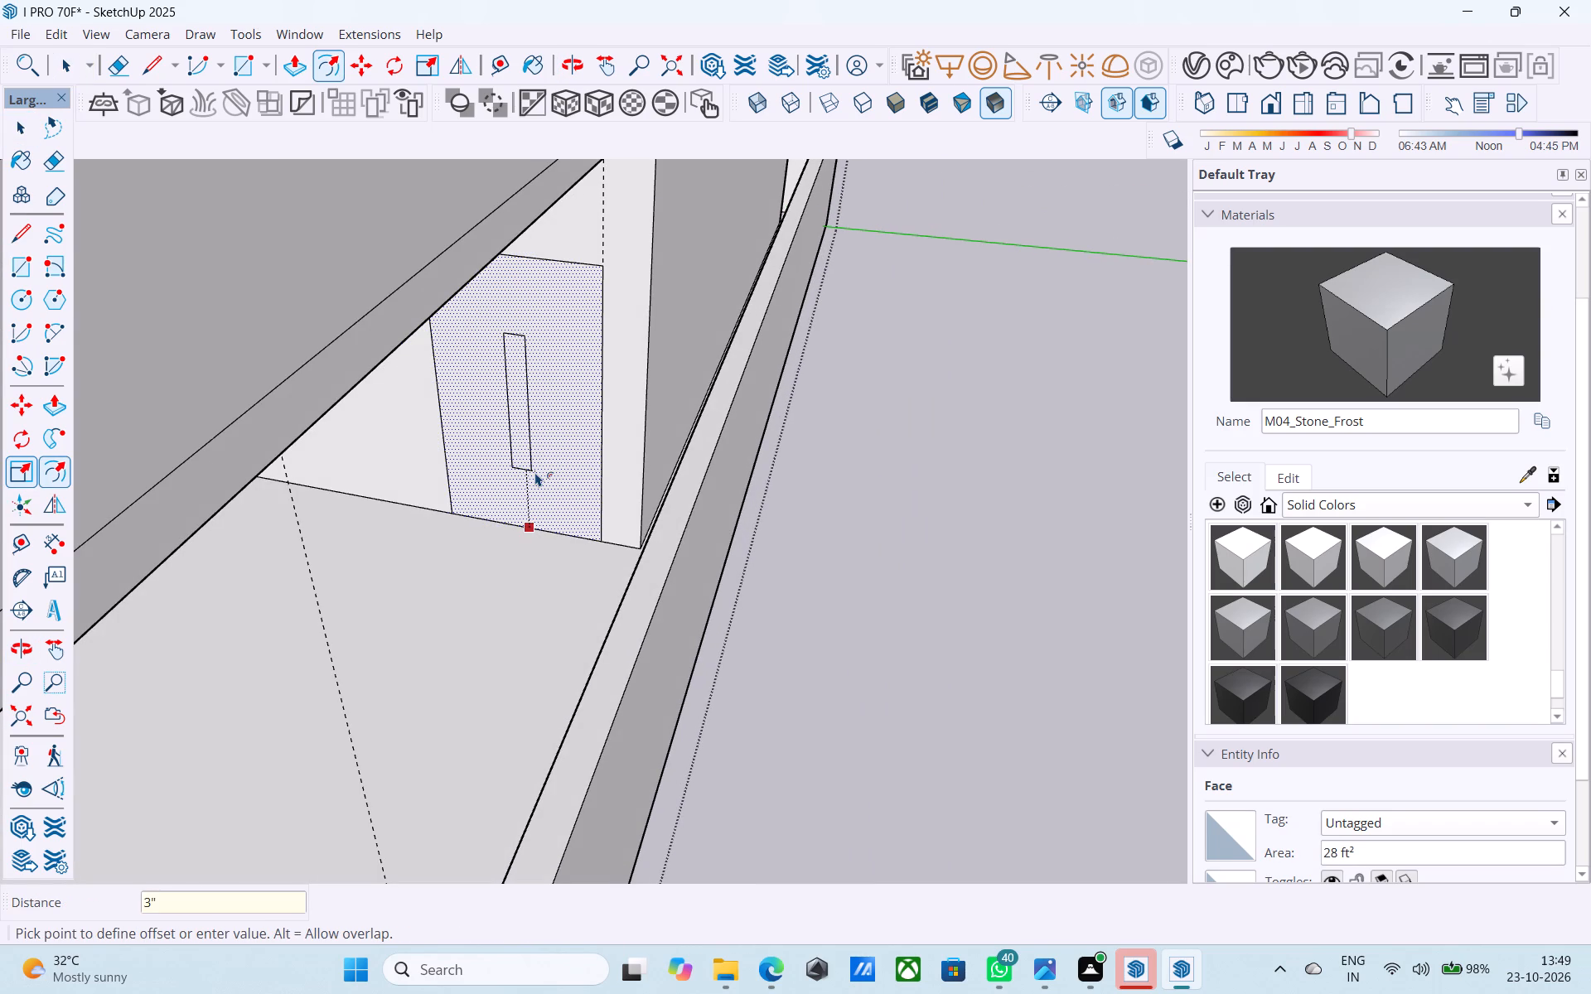
{"action": "key", "text": "Return"}
Push the ground-floor door's inner panel 6" into the wall.
{"action": "key", "text": "space"}
{"action": "left_click", "coordinate": [535, 472]}
{"action": "key", "text": "p"}
{"action": "left_click", "coordinate": [534, 480]}
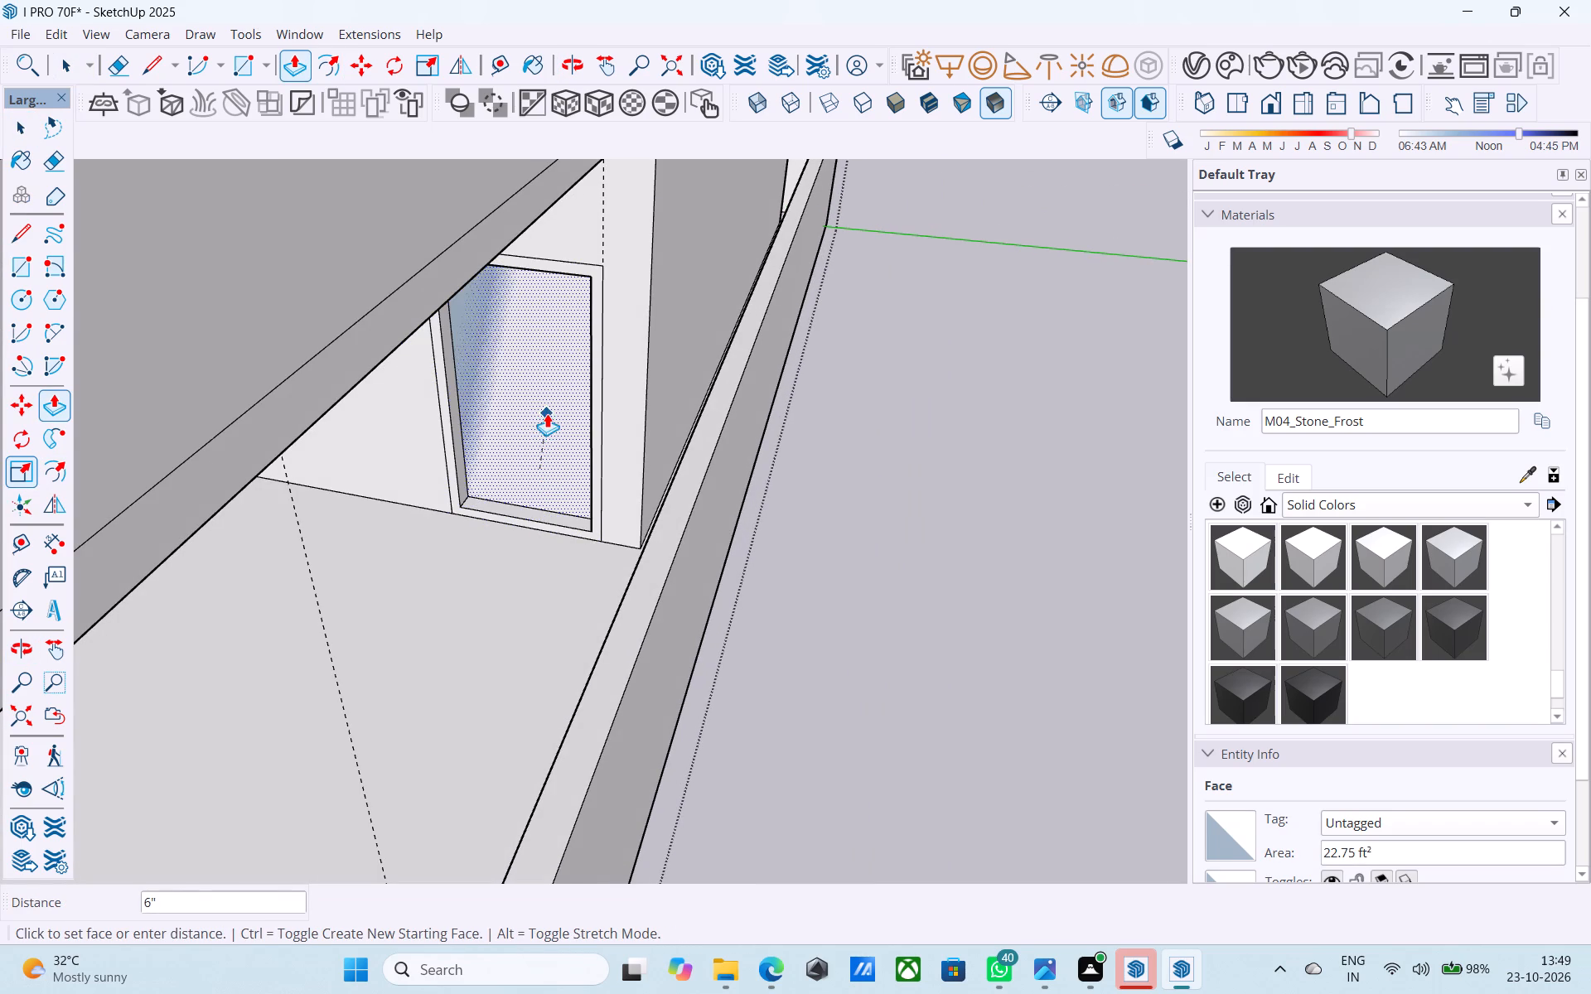
{"action": "left_click", "coordinate": [547, 413]}
Repeat the same 6" push on the inner panels of the lower and upper balcony doors.
{"action": "scroll", "coordinate": [559, 435], "scroll_direction": "down", "scroll_amount": 10}
{"action": "double_click", "coordinate": [504, 360]}
{"action": "middle_click_drag", "start_coordinate": [499, 359], "coordinate": [517, 399], "text": "shift"}
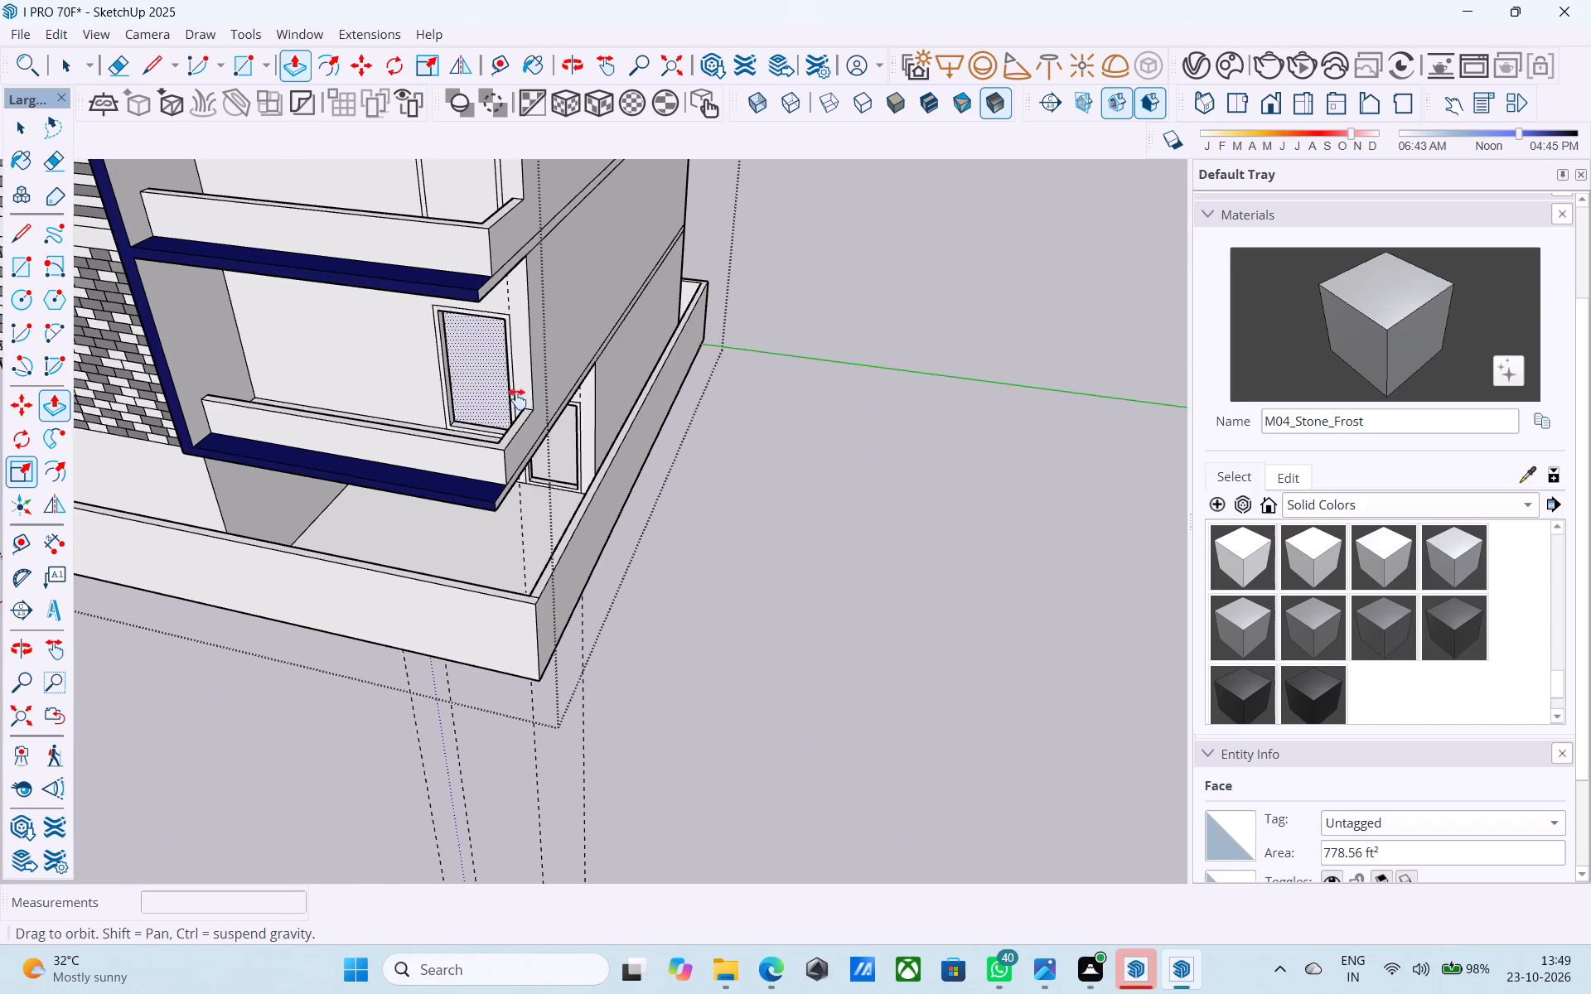
{"action": "middle_click_drag", "start_coordinate": [517, 399], "coordinate": [583, 437], "text": "shift"}
{"action": "scroll", "coordinate": [563, 448], "scroll_direction": "up", "scroll_amount": 5}
{"action": "middle_click_drag", "start_coordinate": [525, 497], "coordinate": [432, 490]}
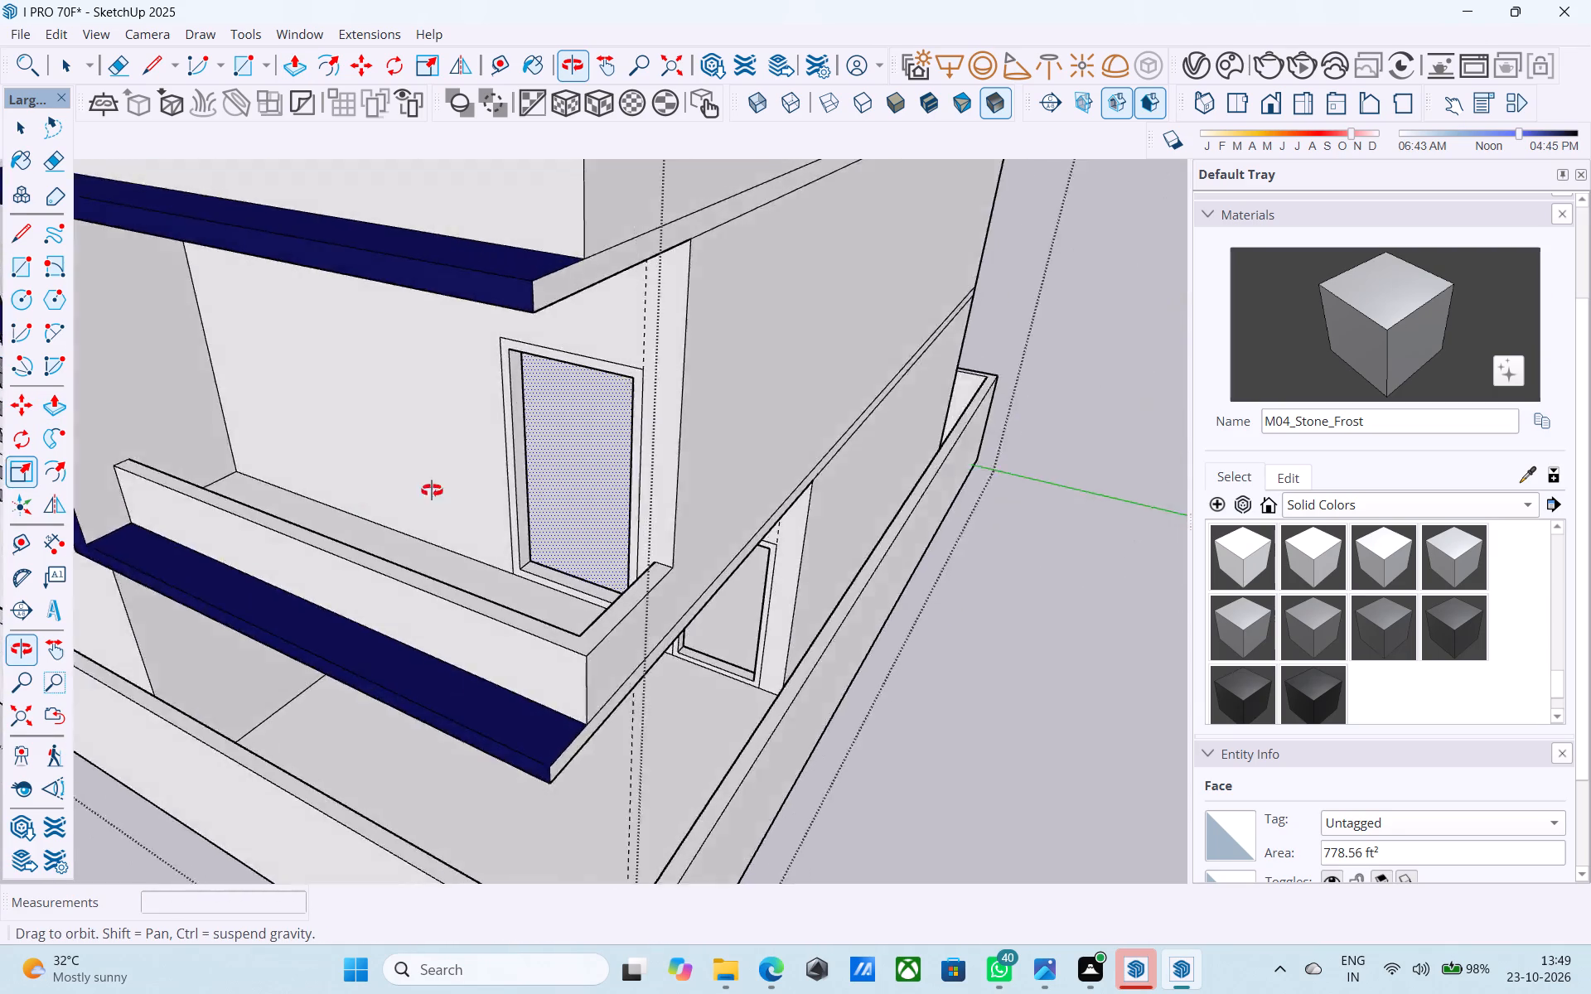
{"action": "middle_click_drag", "start_coordinate": [432, 490], "coordinate": [563, 498]}
{"action": "scroll", "coordinate": [515, 497], "scroll_direction": "up", "scroll_amount": 8}
{"action": "middle_click", "coordinate": [575, 492]}
{"action": "scroll", "coordinate": [561, 516], "scroll_direction": "down", "scroll_amount": 11}
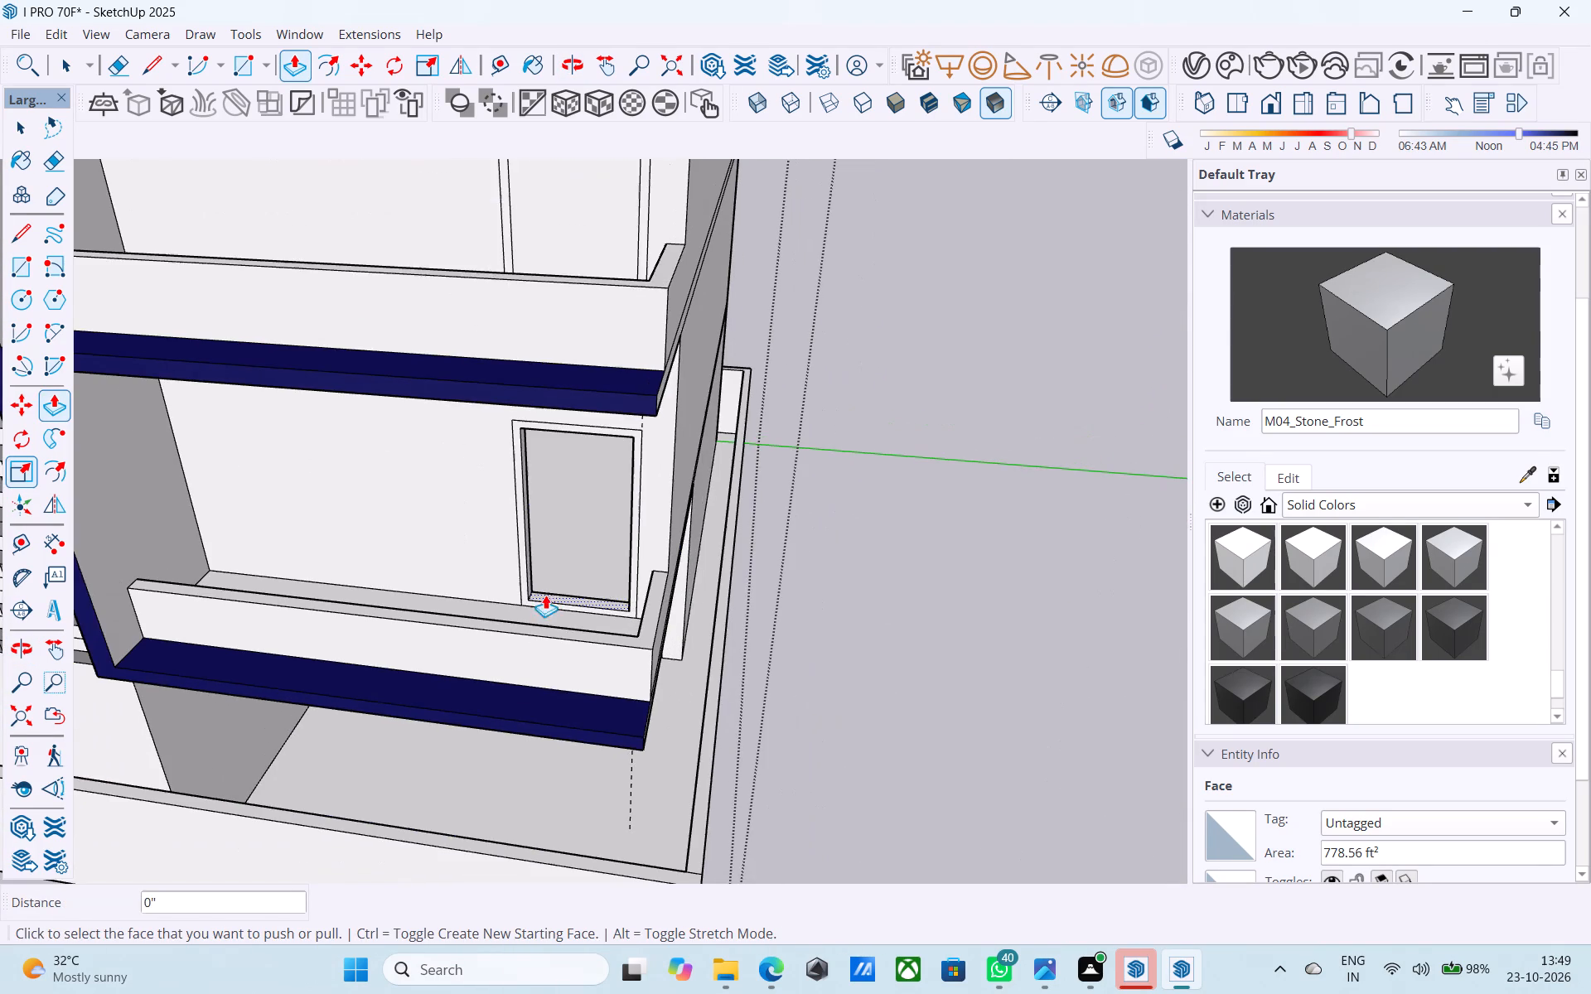
{"action": "double_click", "coordinate": [614, 218]}
{"action": "scroll", "coordinate": [597, 399], "scroll_direction": "down", "scroll_amount": 6}
{"action": "middle_click_drag", "start_coordinate": [559, 504], "coordinate": [561, 470]}
{"action": "scroll", "coordinate": [574, 434], "scroll_direction": "down", "scroll_amount": 7}
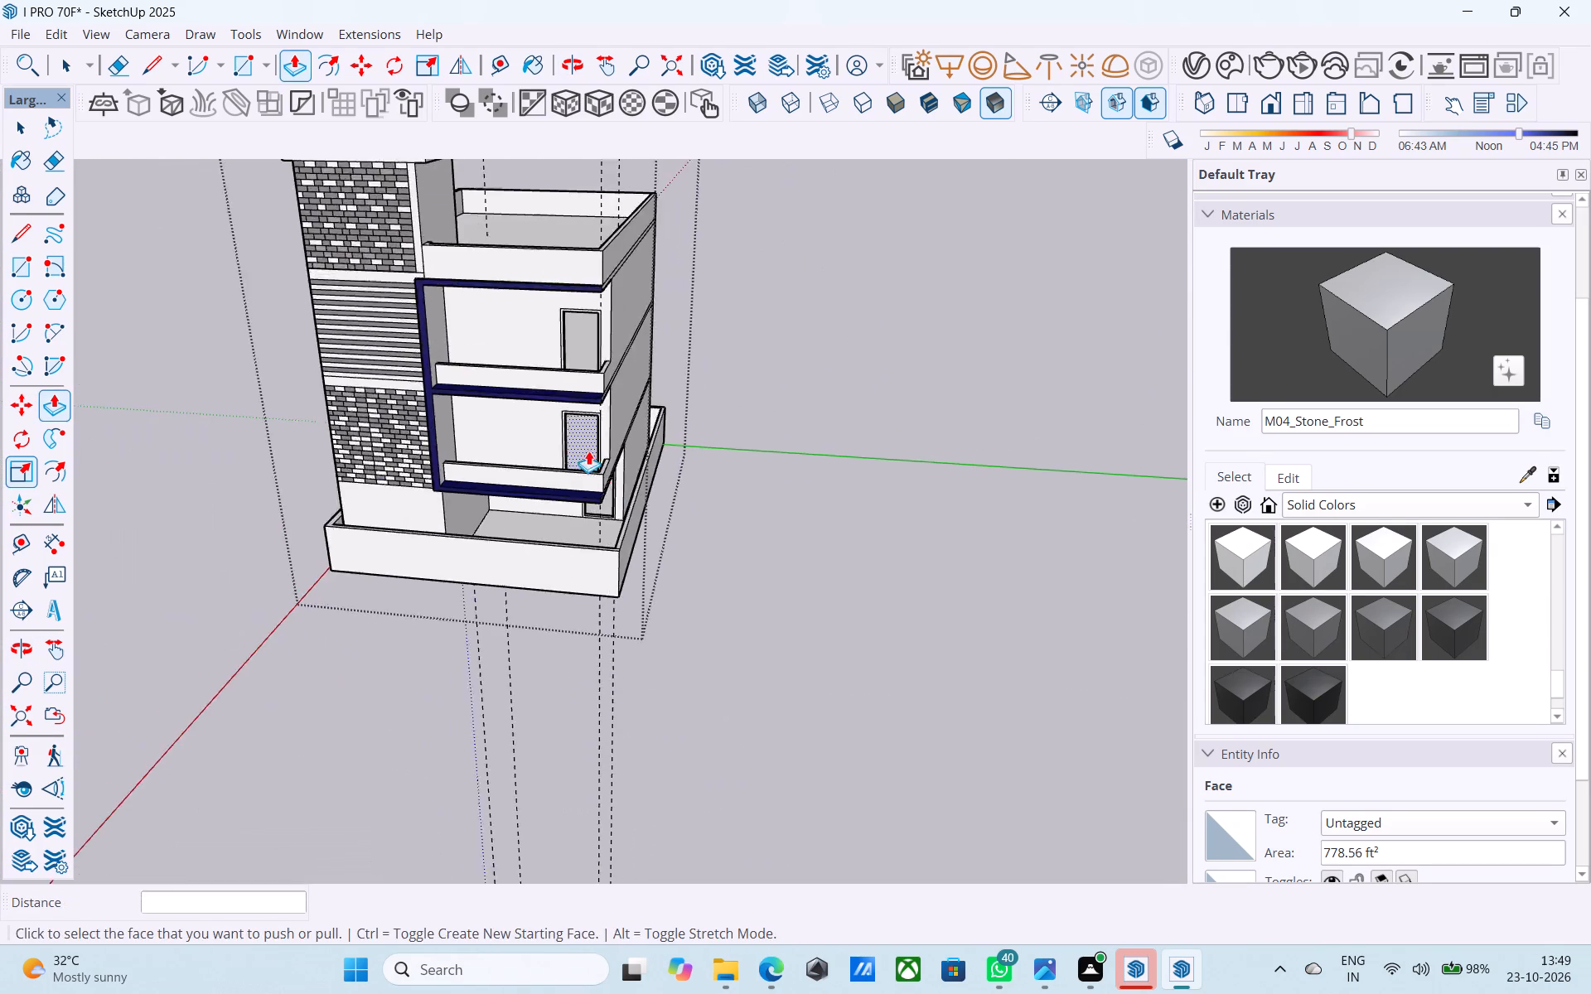
Save the model.
{"action": "middle_click_drag", "start_coordinate": [605, 475], "coordinate": [664, 410]}
{"action": "key", "text": "space"}
{"action": "key", "text": "ctrl+s"}
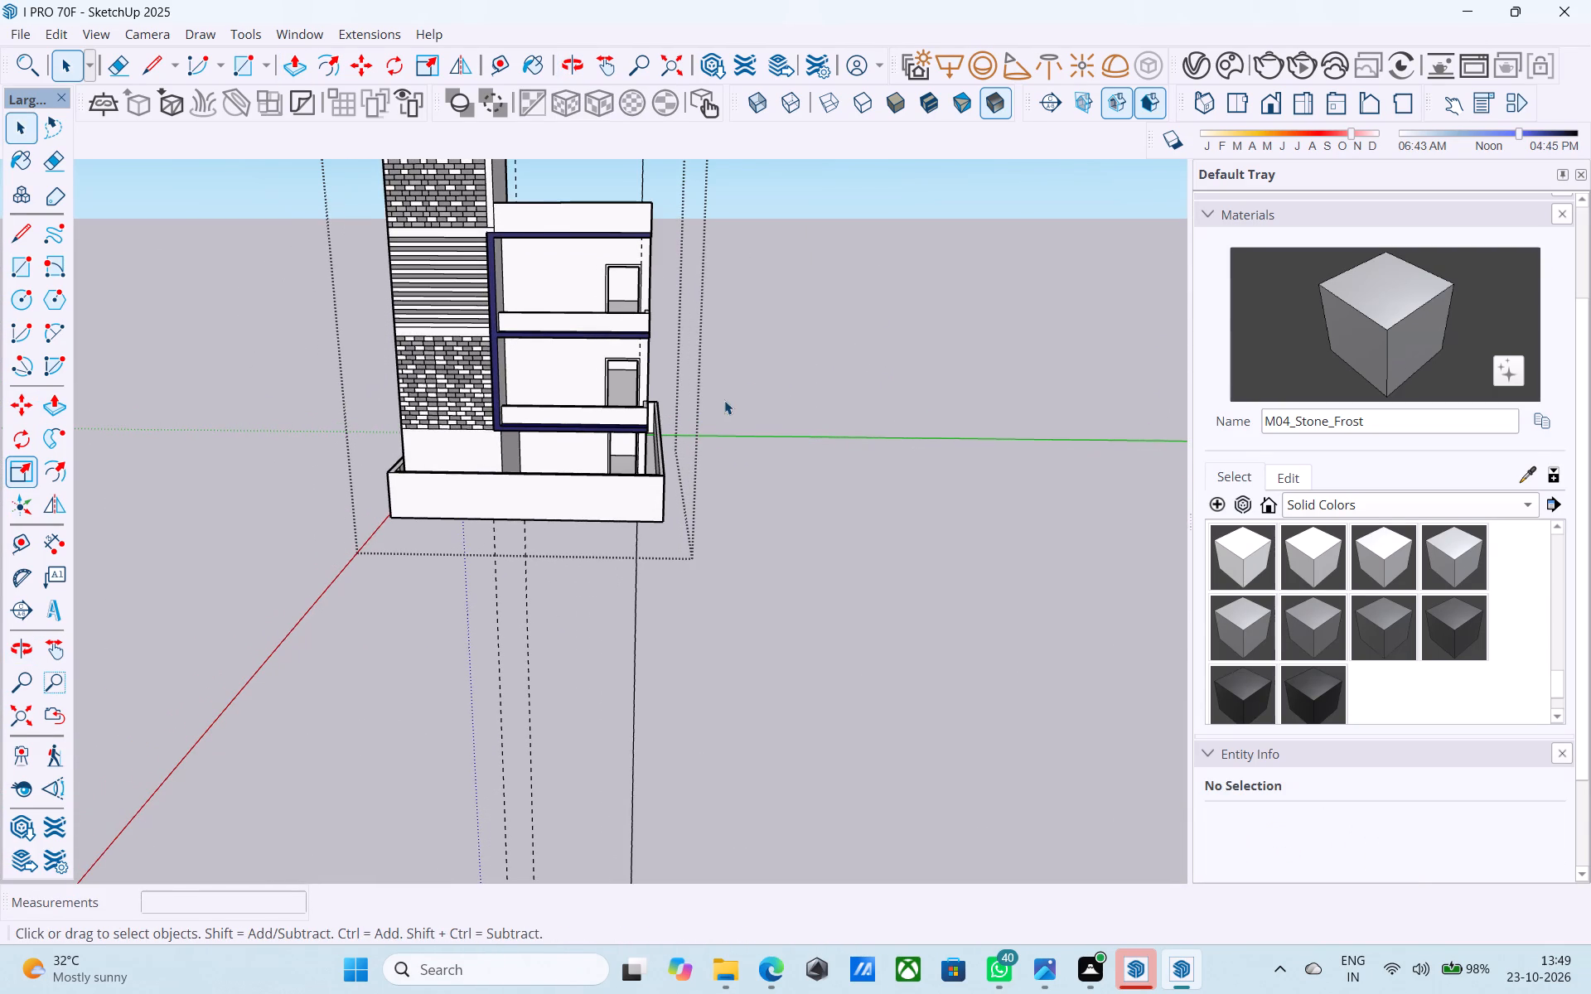
Examine the whole building from the front, side and rear to review the new door openings and tower facade.
{"action": "middle_click_drag", "start_coordinate": [716, 403], "coordinate": [719, 521], "text": "shift"}
{"action": "scroll", "coordinate": [704, 527], "scroll_direction": "up", "scroll_amount": 5}
{"action": "middle_click_drag", "start_coordinate": [626, 524], "coordinate": [636, 448]}
{"action": "scroll", "coordinate": [612, 447], "scroll_direction": "down", "scroll_amount": 5}
{"action": "middle_click_drag", "start_coordinate": [590, 494], "coordinate": [693, 478]}
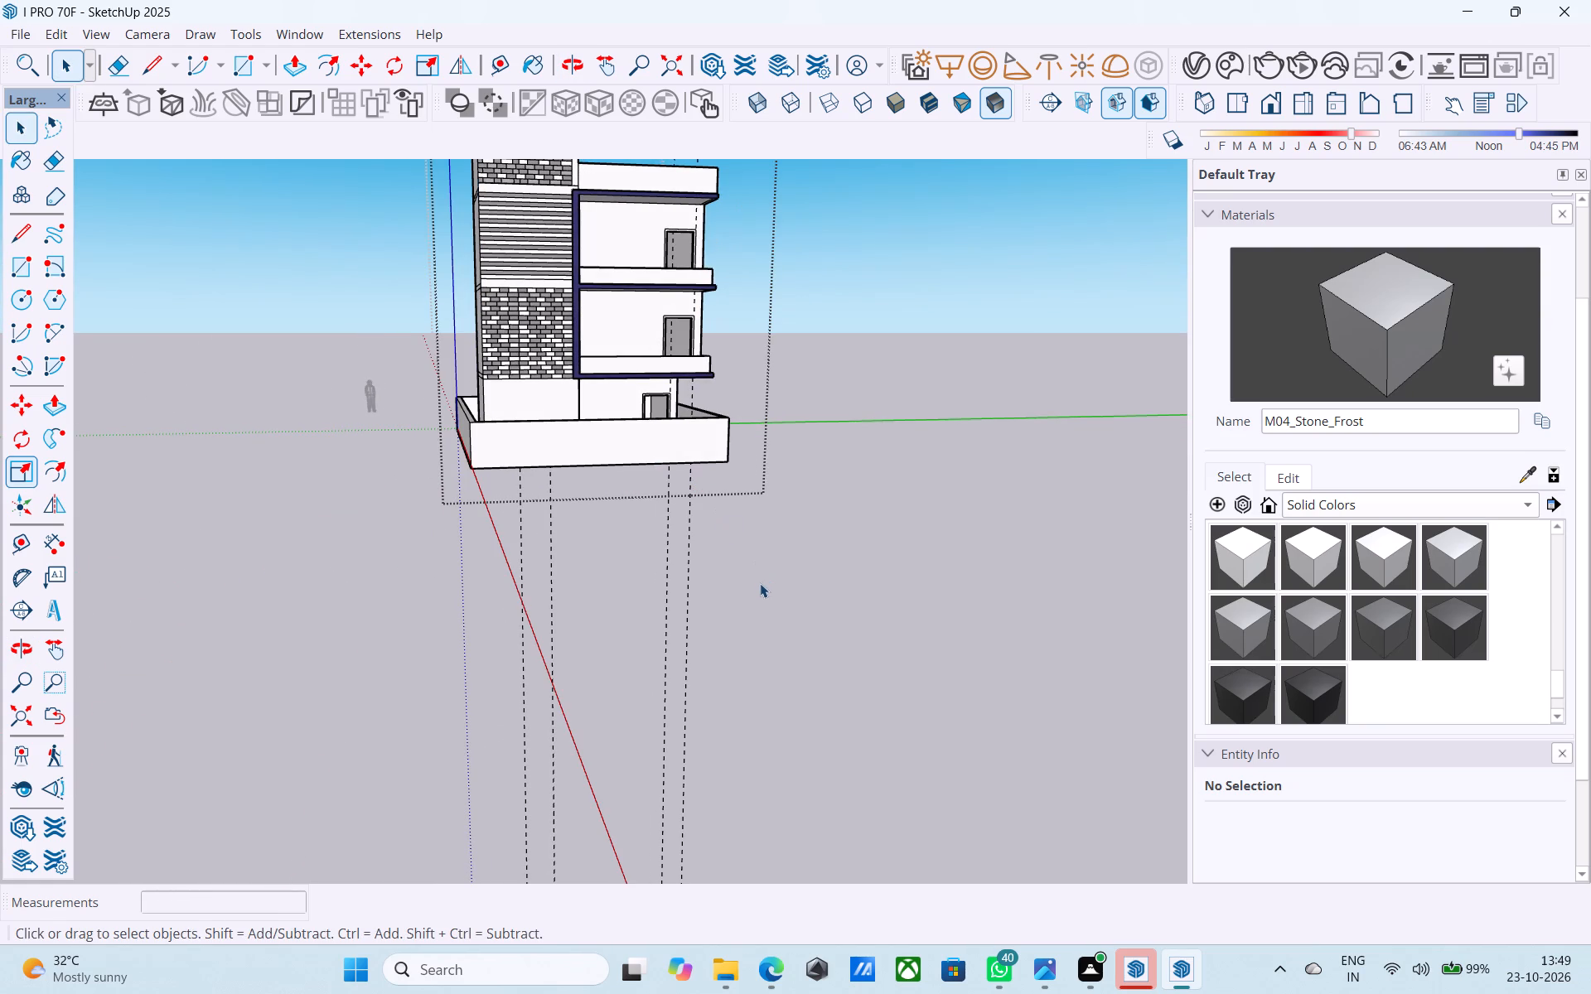
{"action": "scroll", "coordinate": [760, 583], "scroll_direction": "down", "scroll_amount": 3}
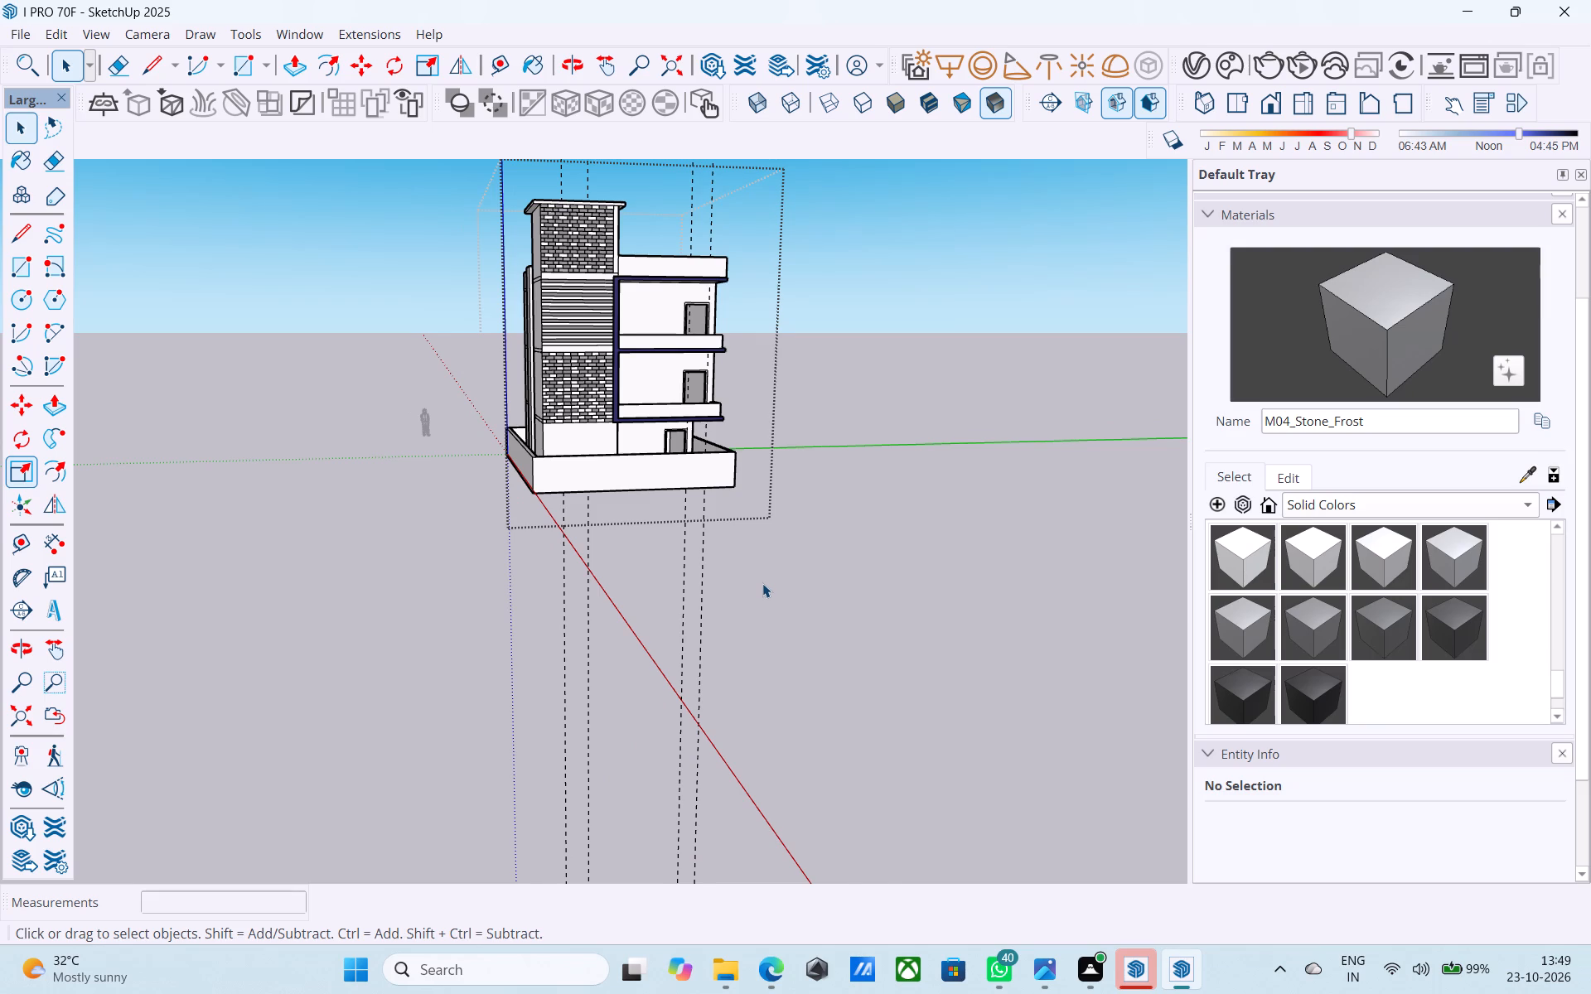
{"action": "scroll", "coordinate": [762, 583], "scroll_direction": "down", "scroll_amount": 4}
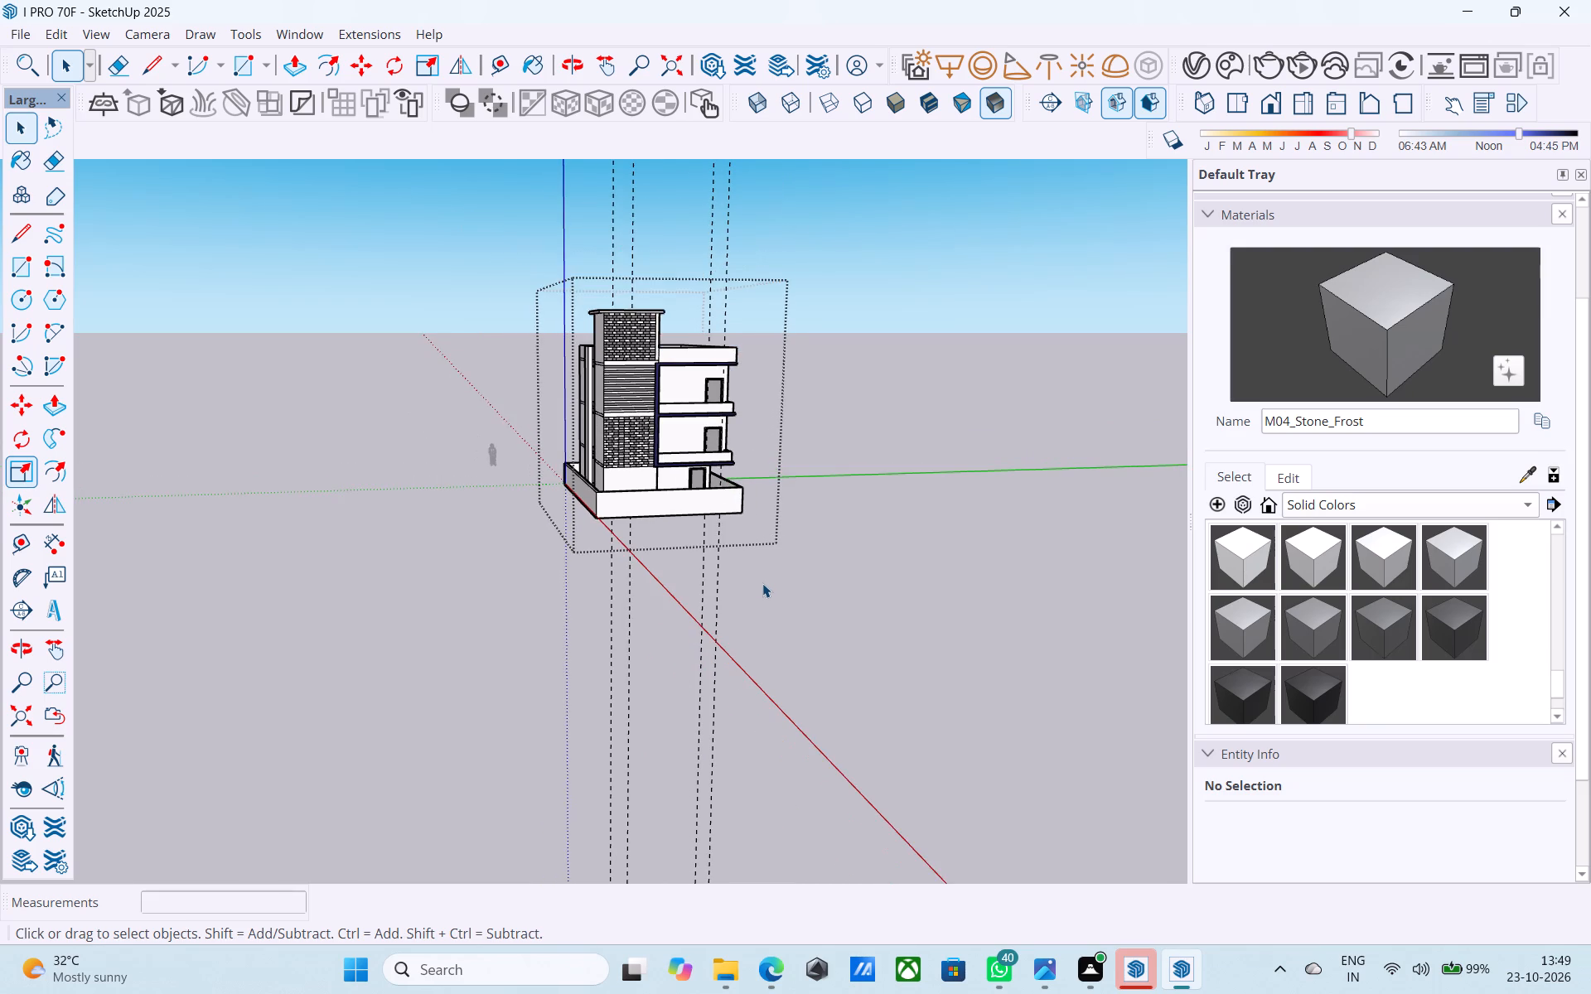
{"action": "scroll", "coordinate": [762, 583], "scroll_direction": "down", "scroll_amount": 7}
{"action": "middle_click_drag", "start_coordinate": [763, 598], "coordinate": [741, 682]}
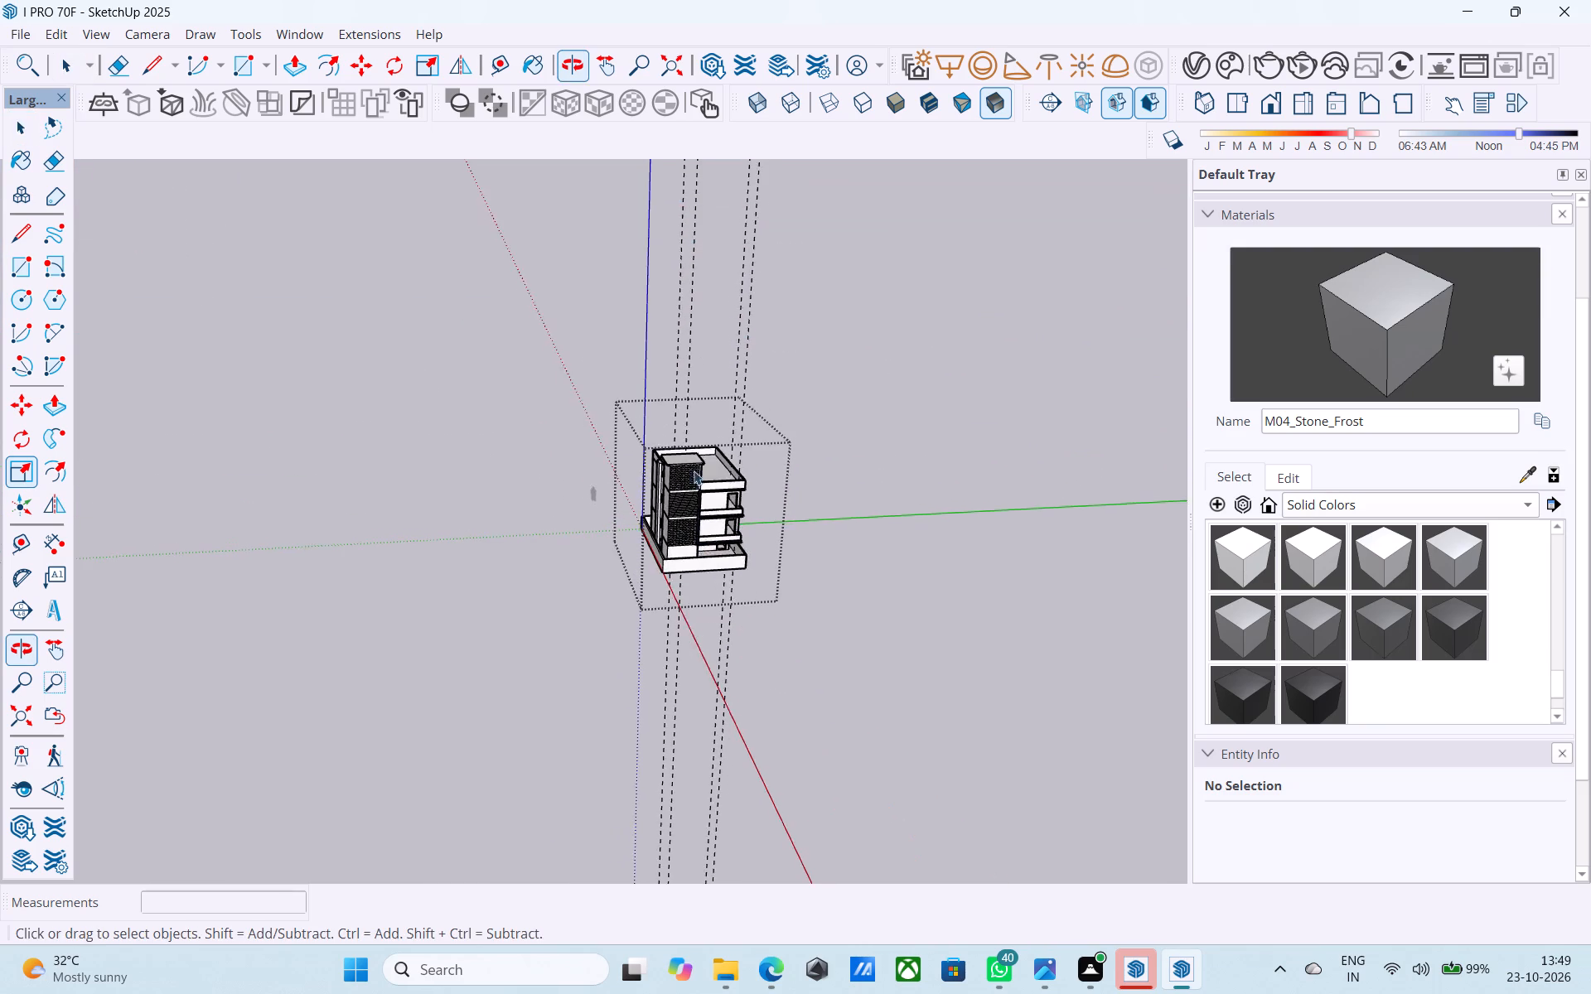
{"action": "scroll", "coordinate": [669, 366], "scroll_direction": "up", "scroll_amount": 14}
{"action": "middle_click_drag", "start_coordinate": [696, 466], "coordinate": [657, 339]}
{"action": "middle_click_drag", "start_coordinate": [605, 497], "coordinate": [762, 523]}
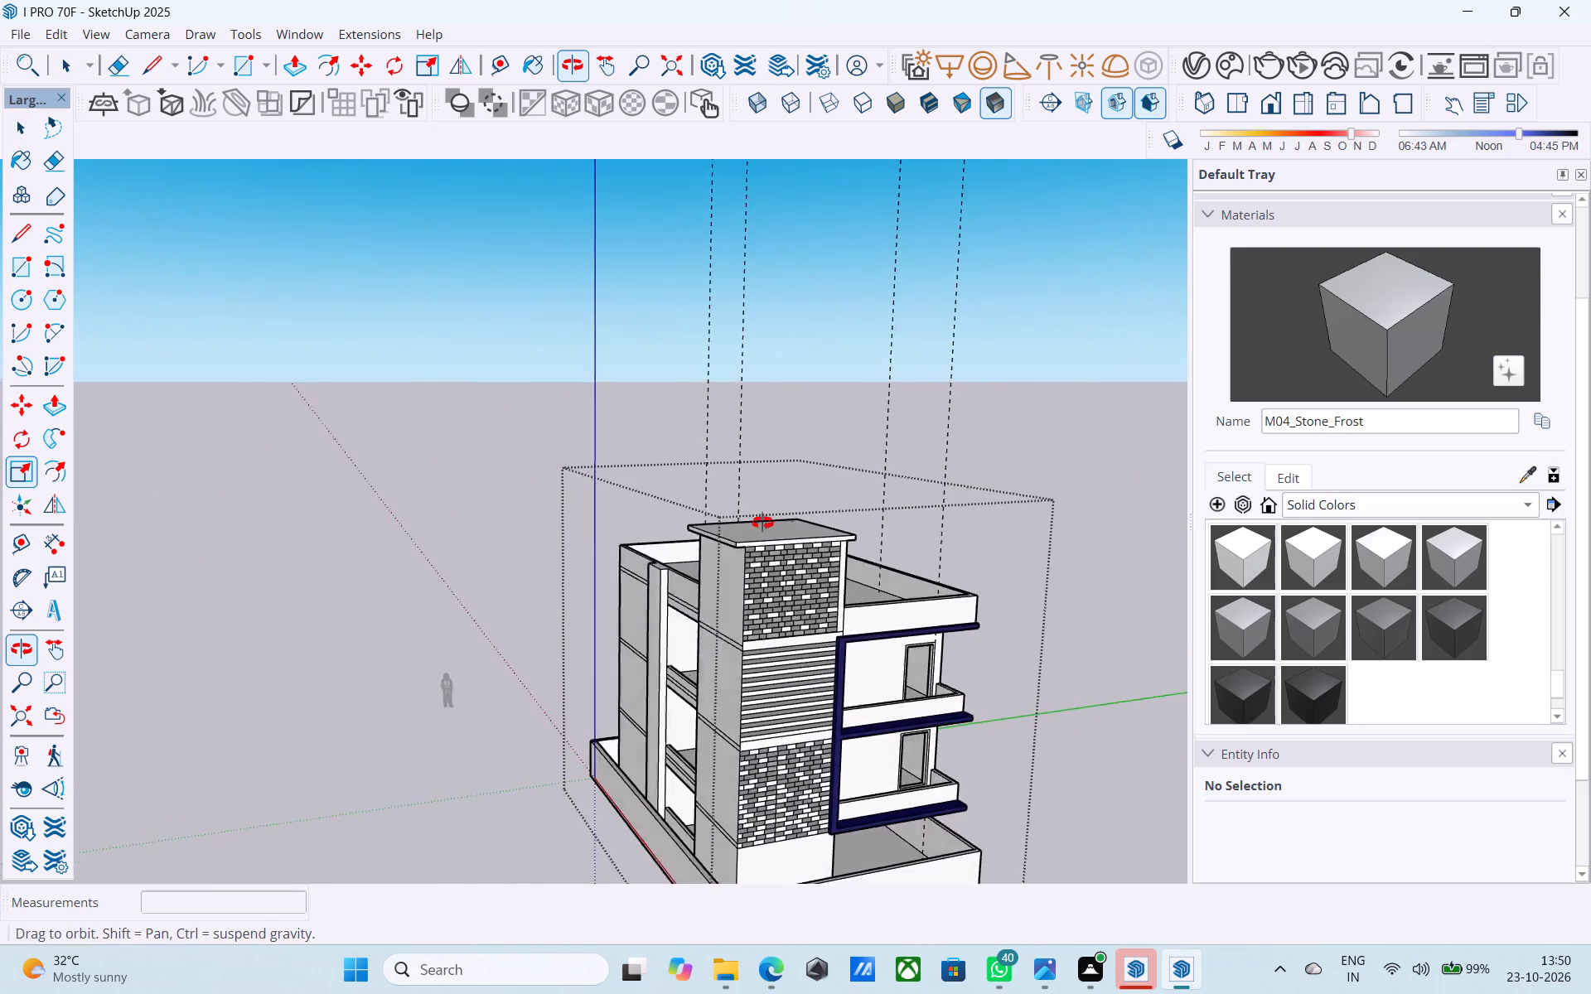
{"action": "middle_click_drag", "start_coordinate": [762, 523], "coordinate": [863, 519]}
{"action": "scroll", "coordinate": [857, 516], "scroll_direction": "up", "scroll_amount": 5}
{"action": "middle_click_drag", "start_coordinate": [769, 564], "coordinate": [1324, 573]}
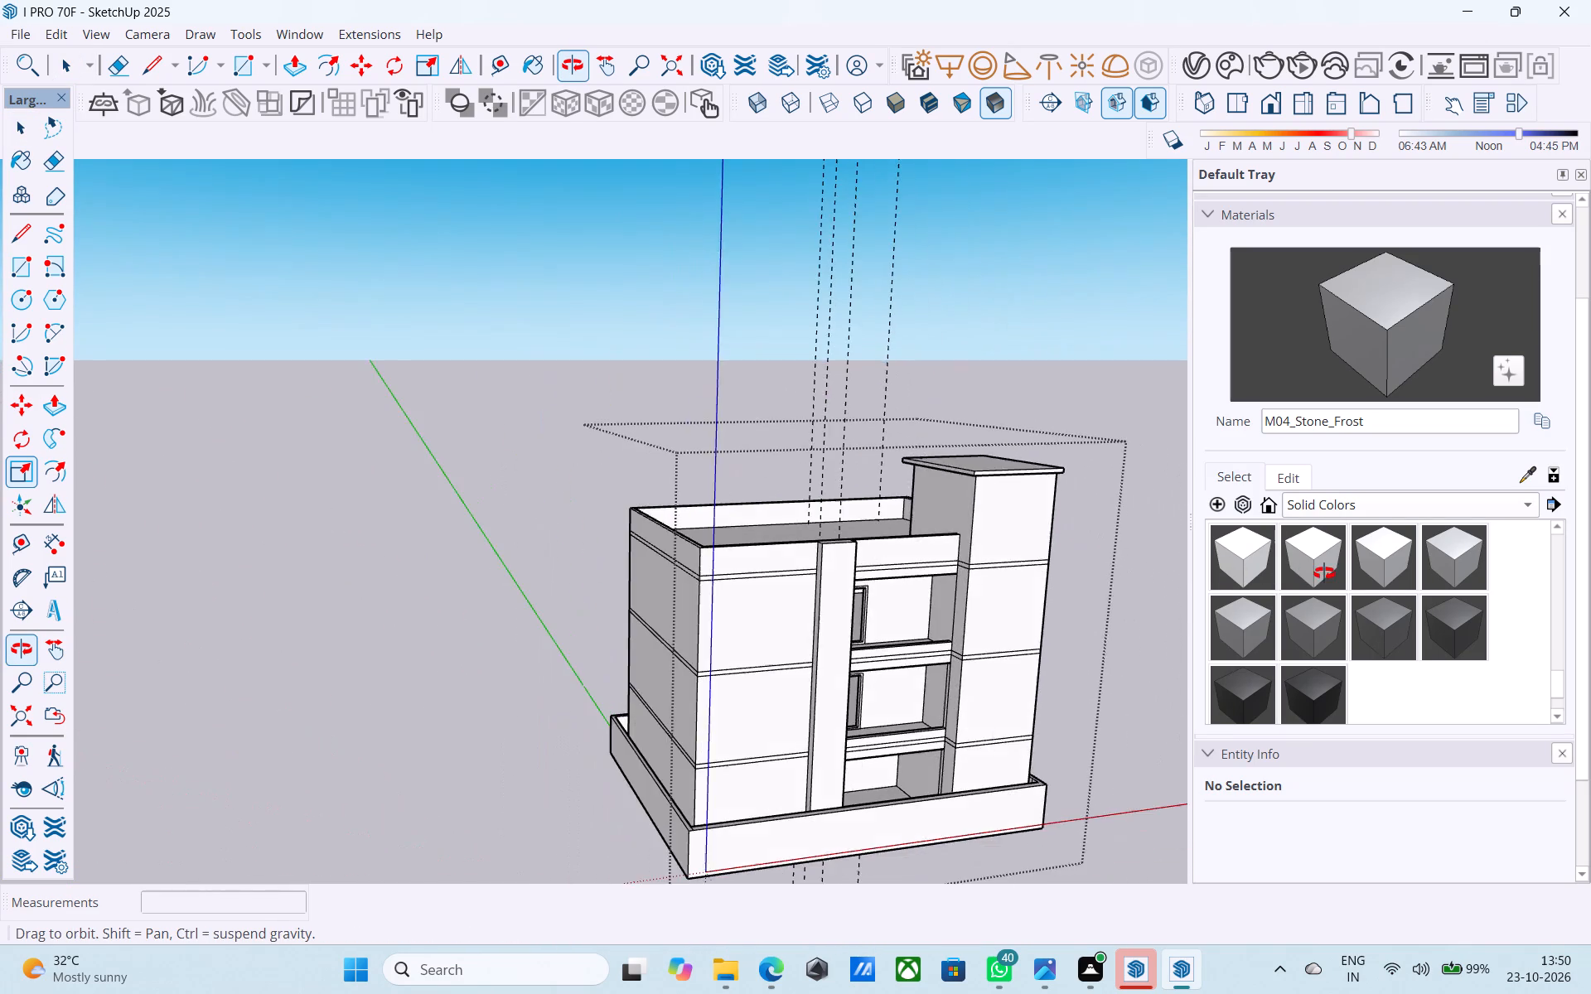
{"action": "middle_click_drag", "start_coordinate": [1324, 573], "coordinate": [515, 474]}
{"action": "scroll", "coordinate": [515, 470], "scroll_direction": "down", "scroll_amount": 3}
{"action": "middle_click_drag", "start_coordinate": [524, 524], "coordinate": [523, 540]}
{"action": "middle_click_drag", "start_coordinate": [550, 572], "coordinate": [532, 562]}
{"action": "scroll", "coordinate": [532, 562], "scroll_direction": "up", "scroll_amount": 4}
Save the model again.
{"action": "key", "text": "ctrl+s"}
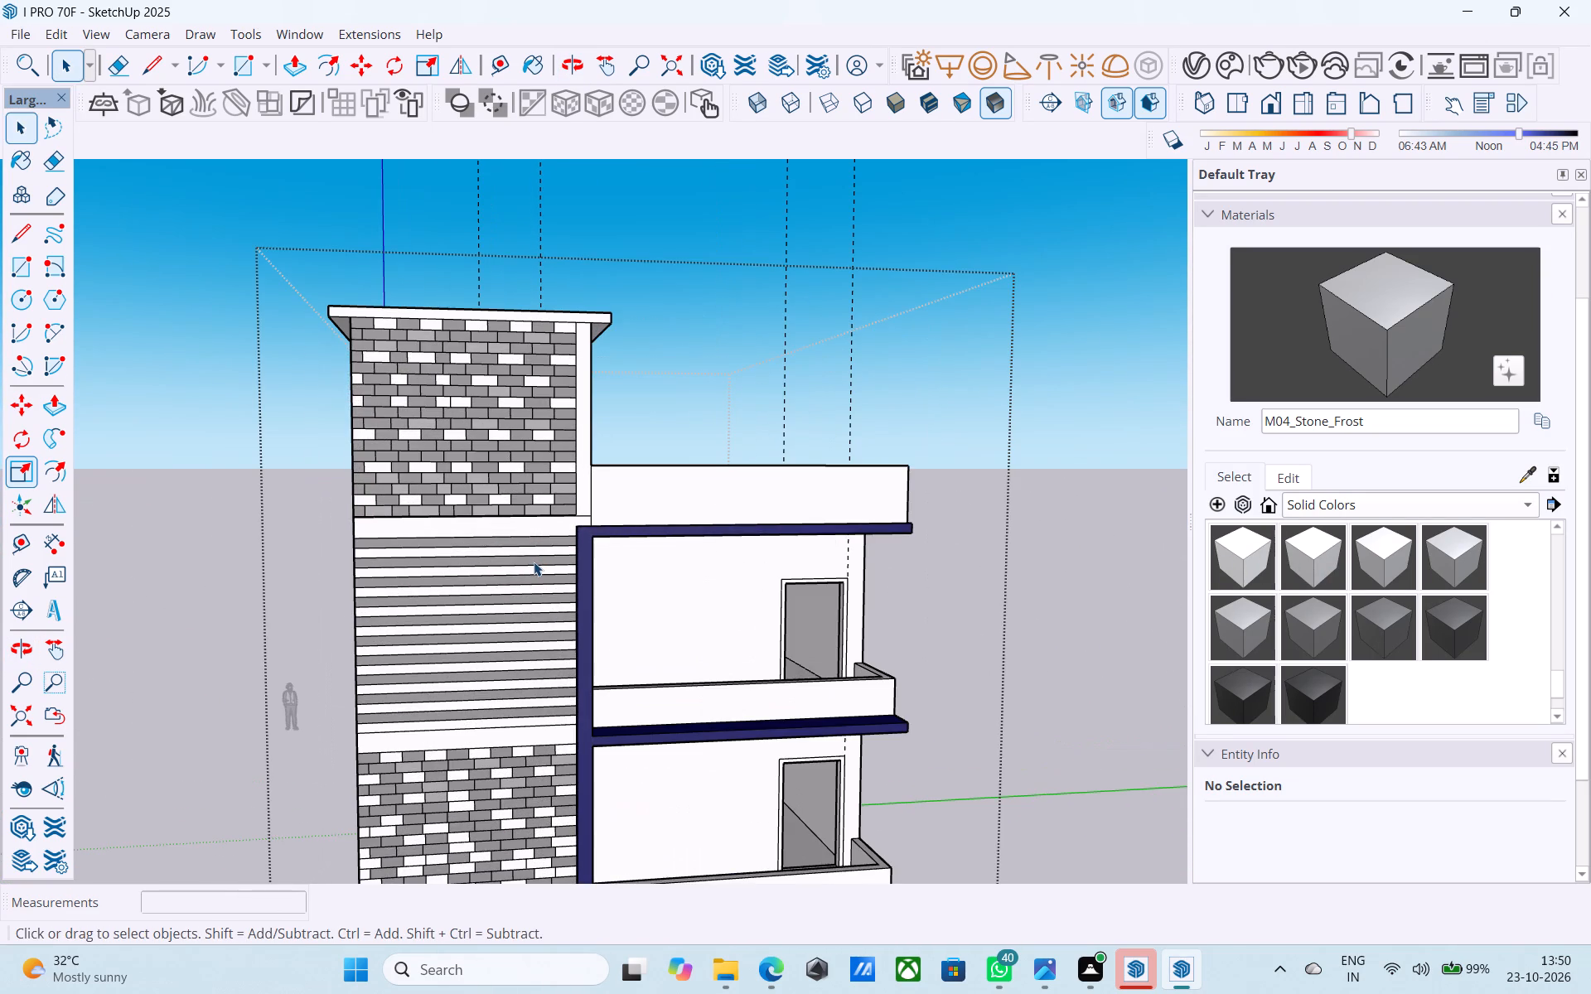
{"action": "key", "text": "space"}
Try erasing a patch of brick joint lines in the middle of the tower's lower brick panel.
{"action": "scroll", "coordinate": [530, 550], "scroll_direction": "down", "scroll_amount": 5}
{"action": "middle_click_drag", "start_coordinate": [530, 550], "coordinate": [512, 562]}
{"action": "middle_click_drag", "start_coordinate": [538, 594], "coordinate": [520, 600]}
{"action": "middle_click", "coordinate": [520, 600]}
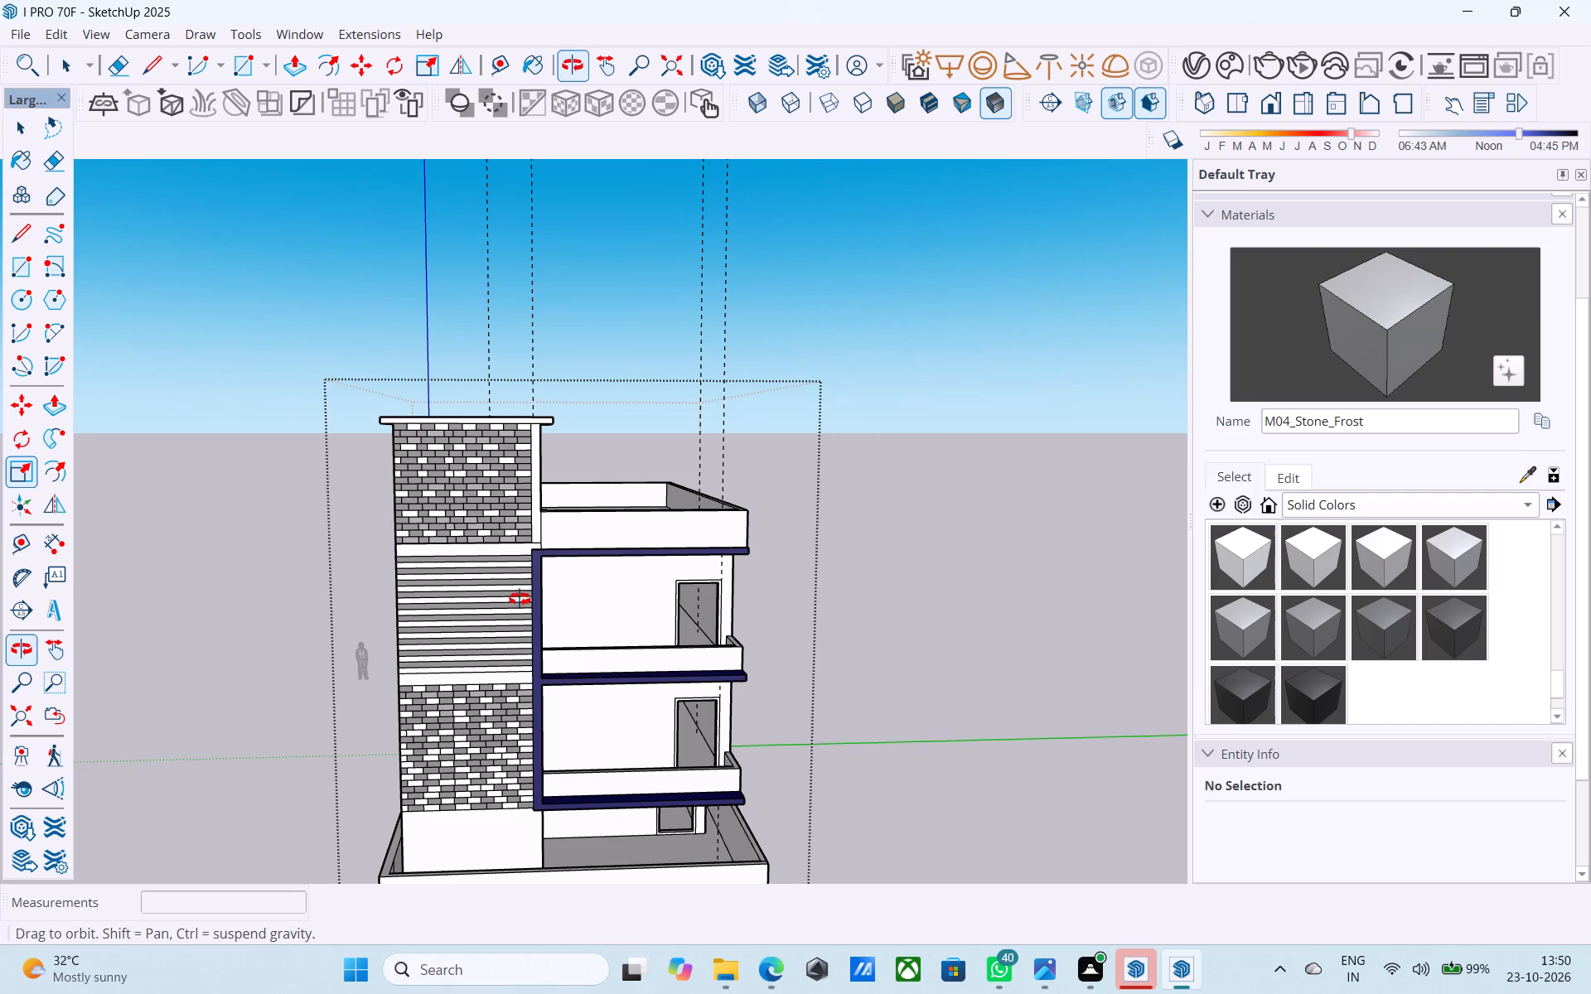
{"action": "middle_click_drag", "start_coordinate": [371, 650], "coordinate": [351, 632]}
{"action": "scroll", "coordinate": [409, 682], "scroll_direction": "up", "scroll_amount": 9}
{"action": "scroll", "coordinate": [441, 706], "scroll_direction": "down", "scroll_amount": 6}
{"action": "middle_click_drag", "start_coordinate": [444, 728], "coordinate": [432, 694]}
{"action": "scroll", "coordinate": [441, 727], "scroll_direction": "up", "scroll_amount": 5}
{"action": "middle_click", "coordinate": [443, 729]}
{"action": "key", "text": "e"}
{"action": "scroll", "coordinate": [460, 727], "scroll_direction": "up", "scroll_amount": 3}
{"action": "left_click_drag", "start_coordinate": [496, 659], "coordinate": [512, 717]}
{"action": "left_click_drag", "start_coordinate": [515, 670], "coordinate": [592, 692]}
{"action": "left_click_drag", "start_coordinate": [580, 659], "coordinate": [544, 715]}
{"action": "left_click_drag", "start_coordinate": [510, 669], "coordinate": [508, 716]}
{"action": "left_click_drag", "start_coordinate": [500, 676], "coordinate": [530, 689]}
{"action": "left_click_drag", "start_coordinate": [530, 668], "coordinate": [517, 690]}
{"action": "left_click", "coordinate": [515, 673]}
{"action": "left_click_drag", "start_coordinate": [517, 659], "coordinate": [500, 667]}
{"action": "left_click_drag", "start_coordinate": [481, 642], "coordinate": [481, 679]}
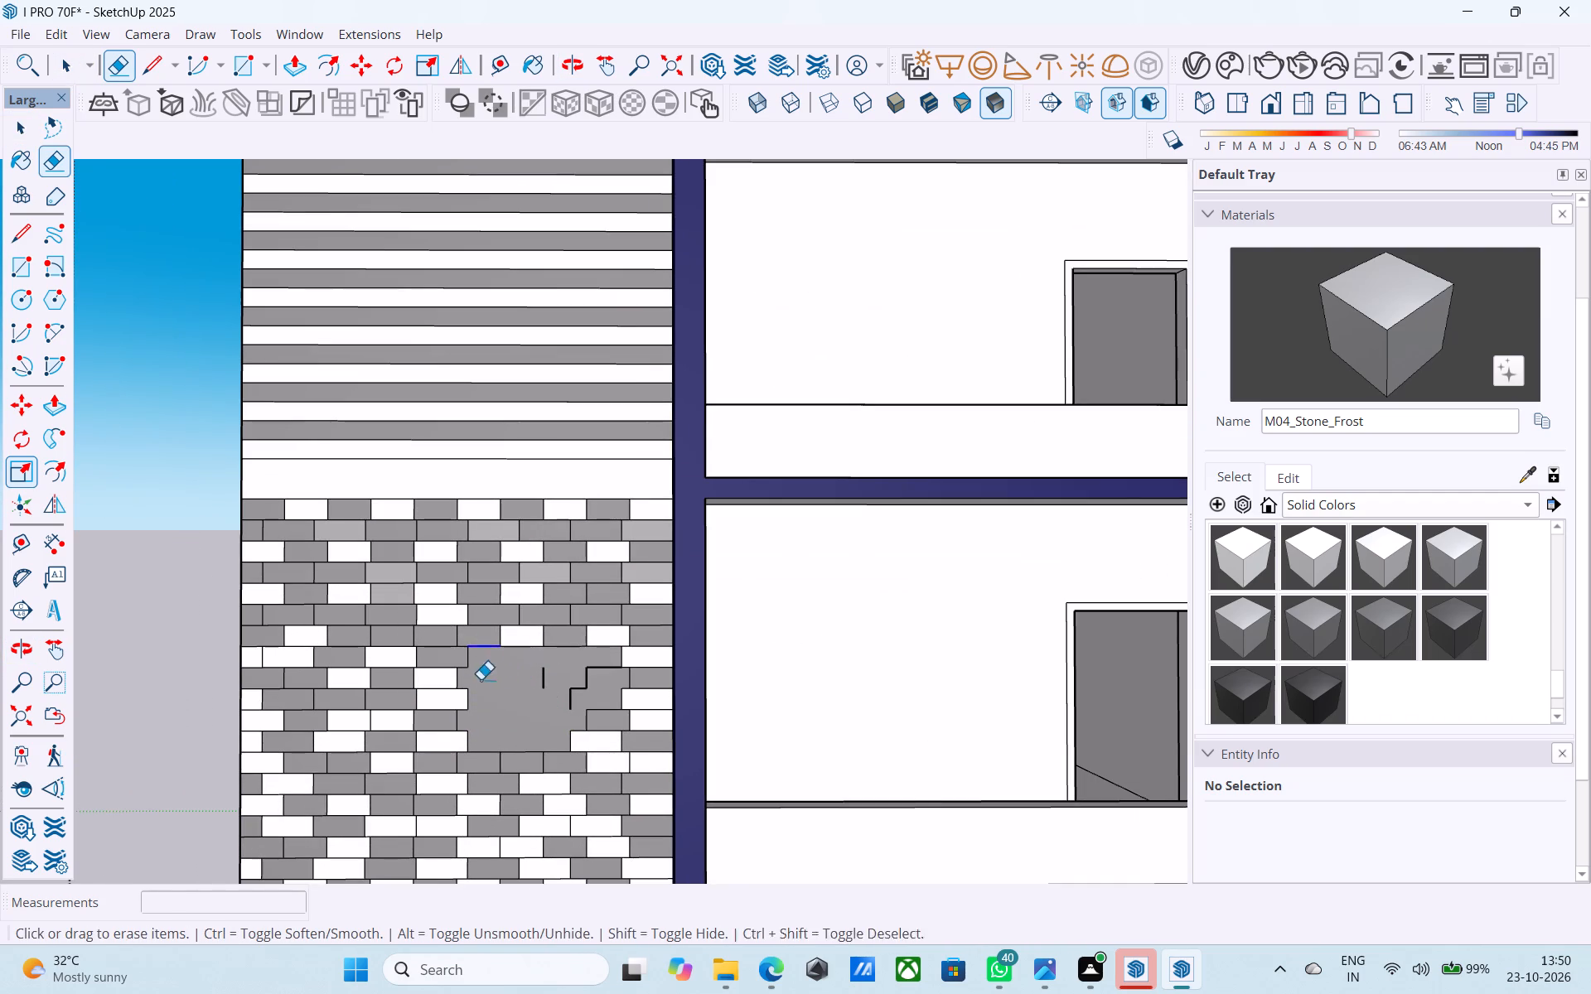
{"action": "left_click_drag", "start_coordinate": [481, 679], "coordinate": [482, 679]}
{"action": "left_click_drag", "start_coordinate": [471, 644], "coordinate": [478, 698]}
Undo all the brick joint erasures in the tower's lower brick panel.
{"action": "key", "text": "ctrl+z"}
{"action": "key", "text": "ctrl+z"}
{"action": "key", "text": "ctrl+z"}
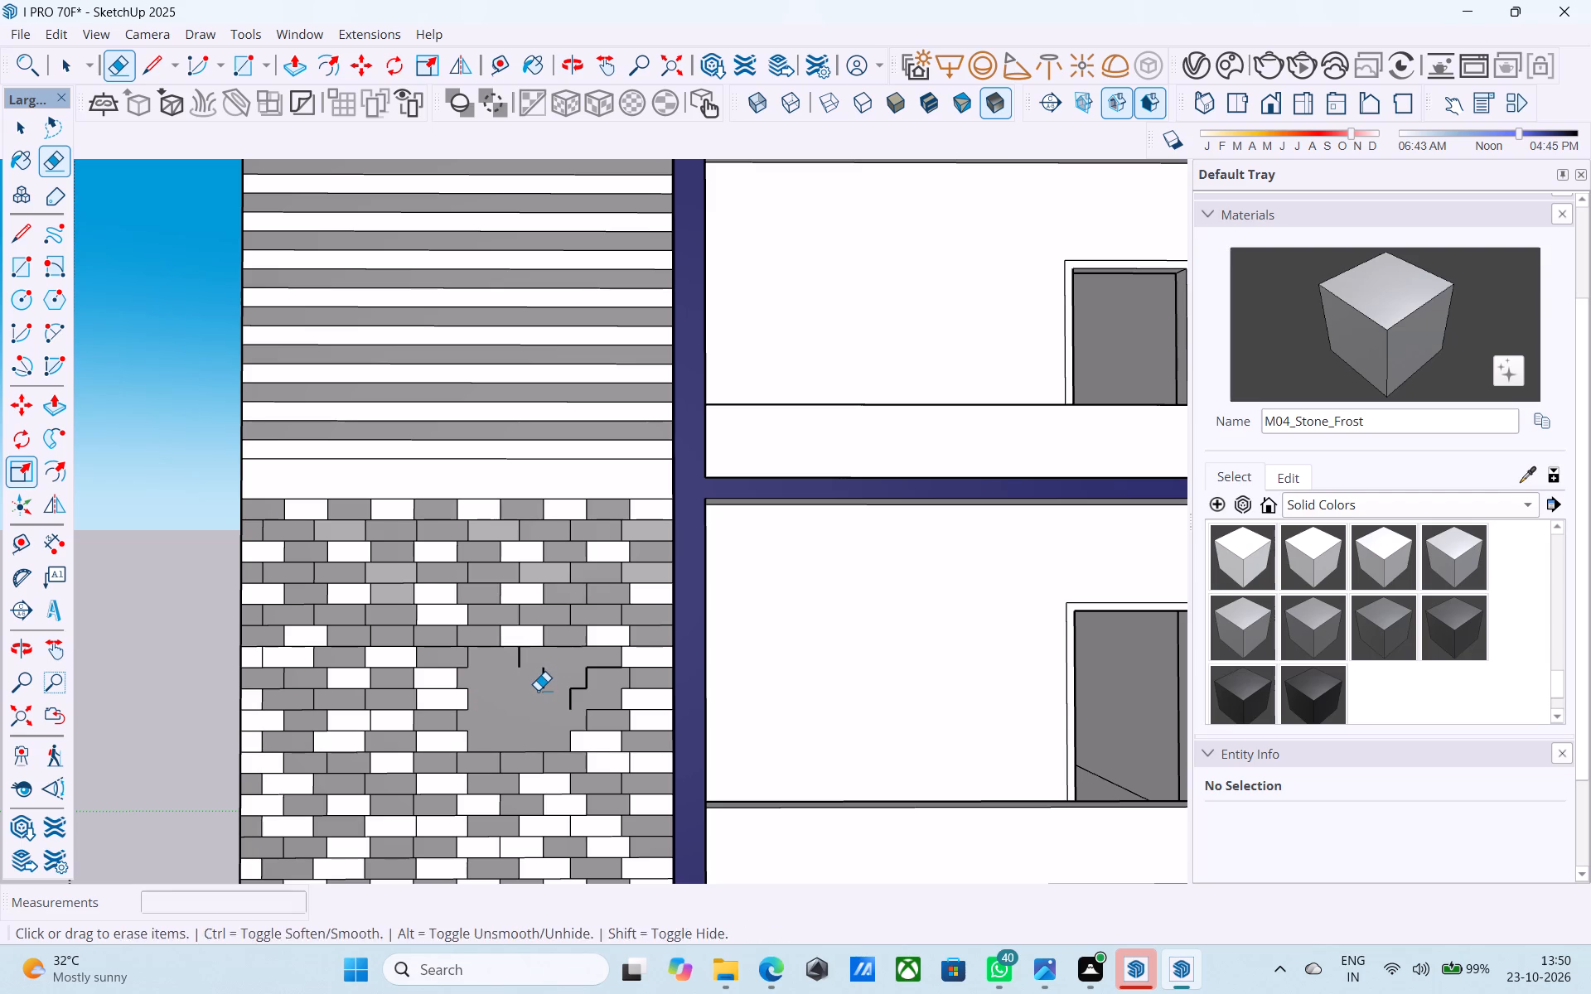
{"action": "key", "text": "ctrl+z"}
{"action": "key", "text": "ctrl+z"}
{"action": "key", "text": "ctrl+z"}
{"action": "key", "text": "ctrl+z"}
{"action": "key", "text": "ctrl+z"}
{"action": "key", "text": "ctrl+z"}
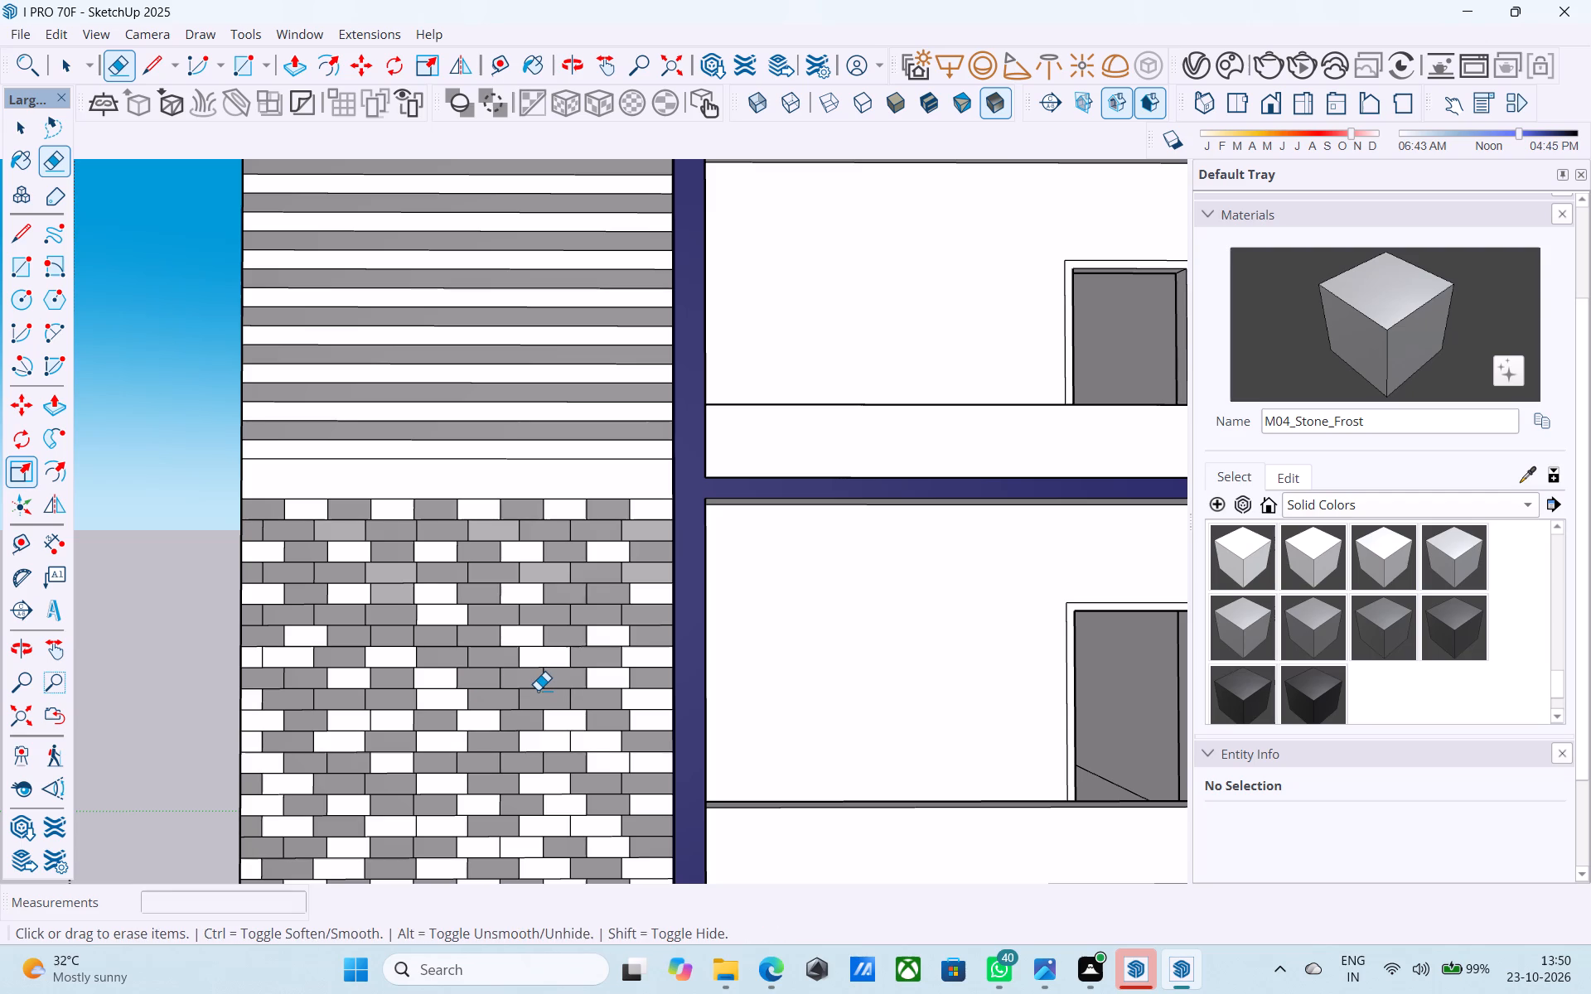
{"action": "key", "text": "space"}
Draw an upright 4' by 3' window rectangle in the open space beside the building.
{"action": "scroll", "coordinate": [522, 692], "scroll_direction": "down", "scroll_amount": 11}
{"action": "middle_click_drag", "start_coordinate": [463, 694], "coordinate": [455, 728]}
{"action": "scroll", "coordinate": [433, 628], "scroll_direction": "down", "scroll_amount": 13}
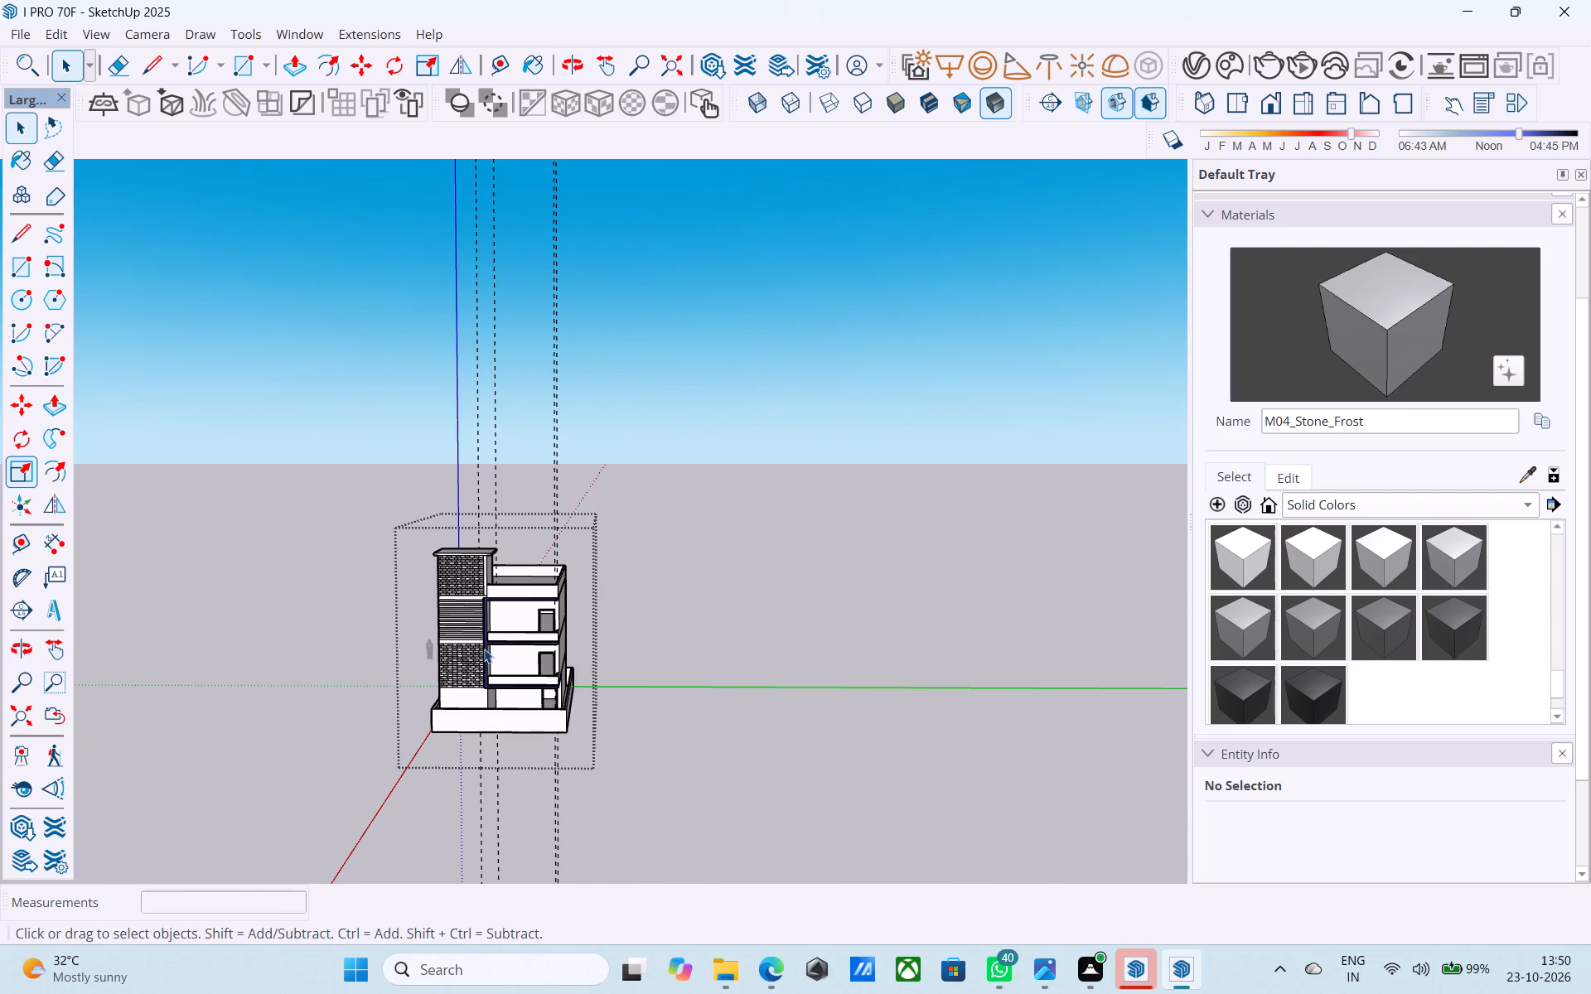
{"action": "middle_click", "coordinate": [477, 637]}
{"action": "key", "text": "r"}
{"action": "scroll", "coordinate": [677, 728], "scroll_direction": "up", "scroll_amount": 1}
{"action": "left_click", "coordinate": [677, 732]}
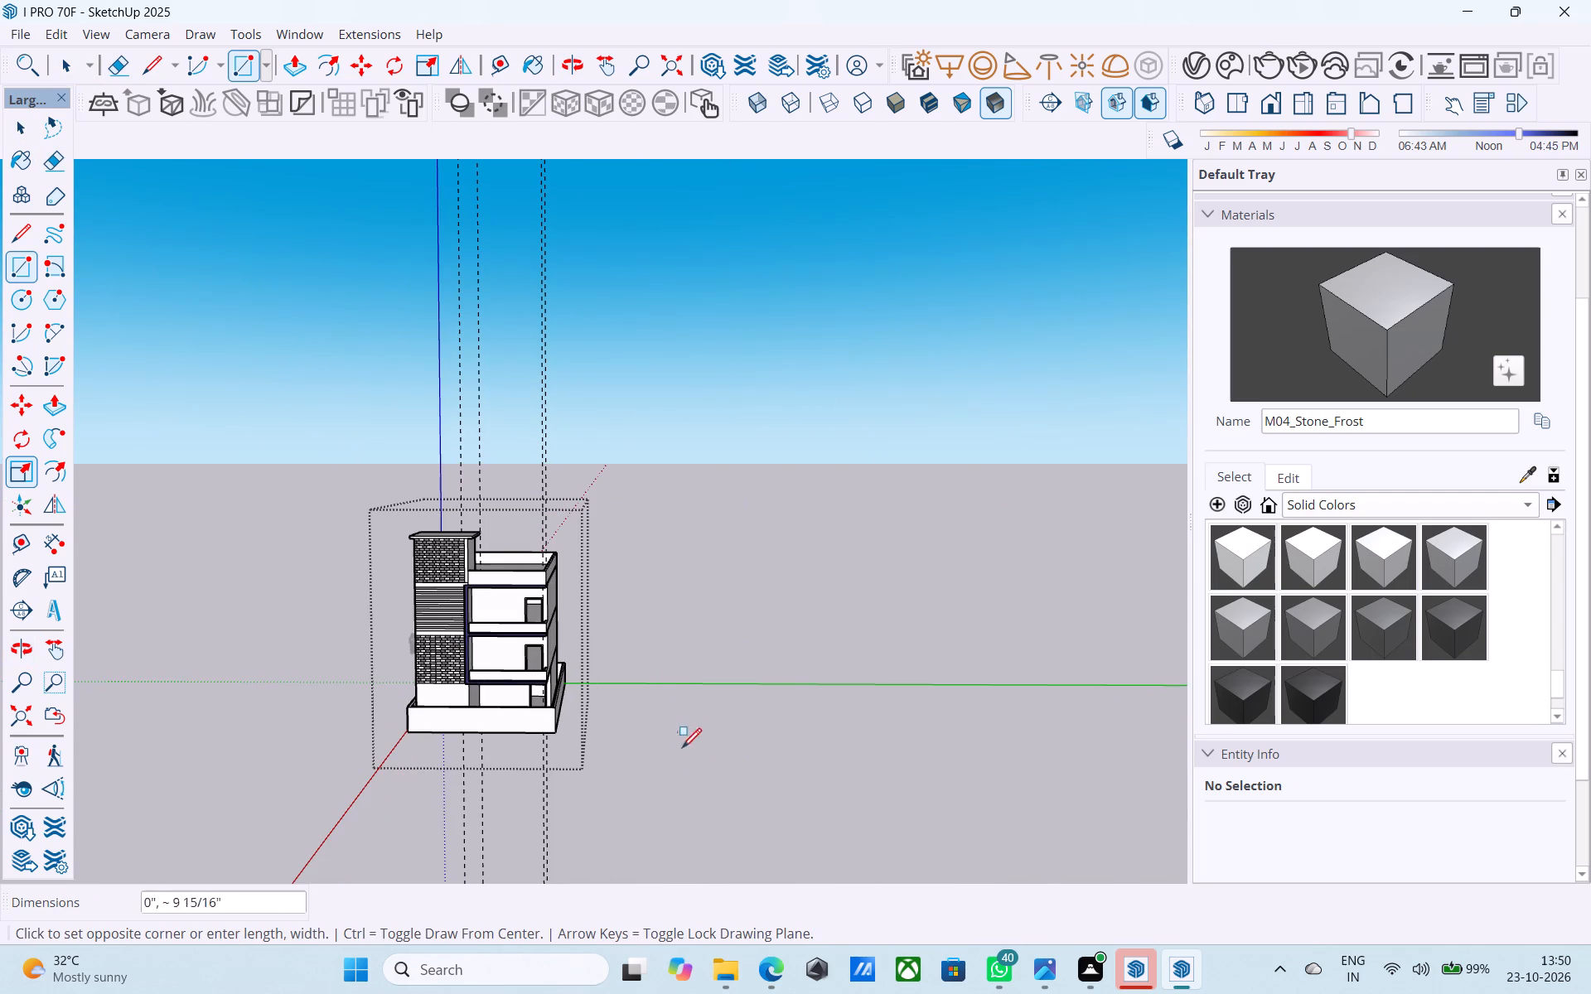
{"action": "left_click", "coordinate": [730, 789]}
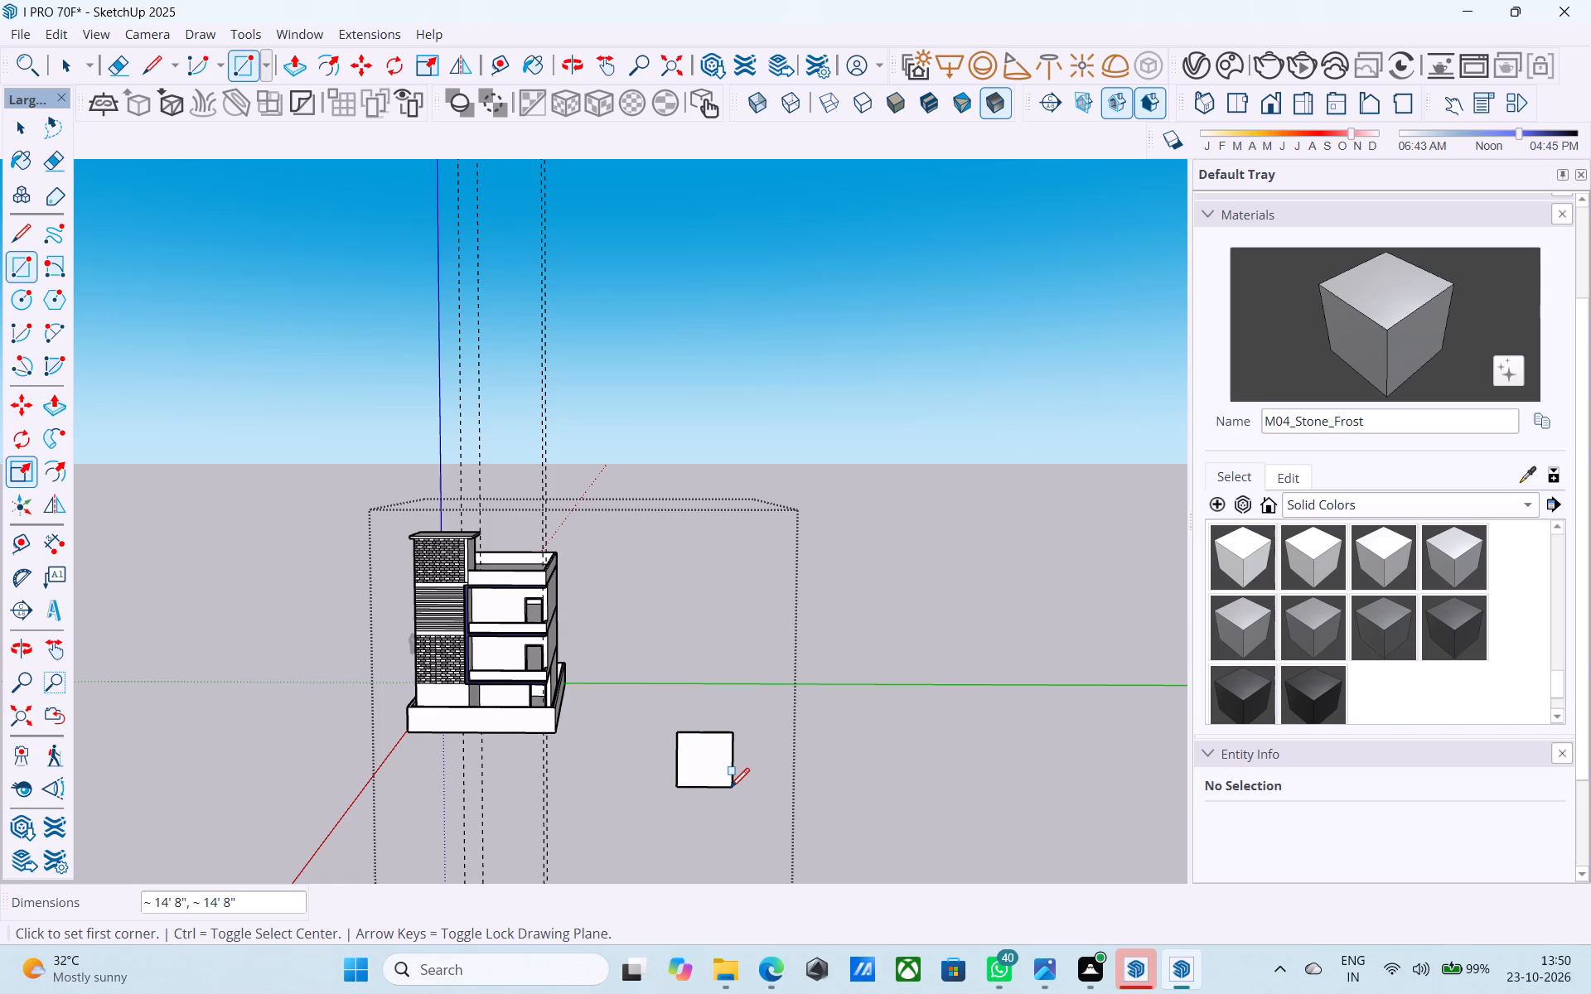
{"action": "type", "text": "4',"}
{"action": "type", "text": "3'"}
{"action": "key", "text": "Return"}
Copy the 4' by 3' rectangle onto the middle of the tower's upper brick panel, aligned to a brick corner.
{"action": "scroll", "coordinate": [675, 757], "scroll_direction": "up", "scroll_amount": 4}
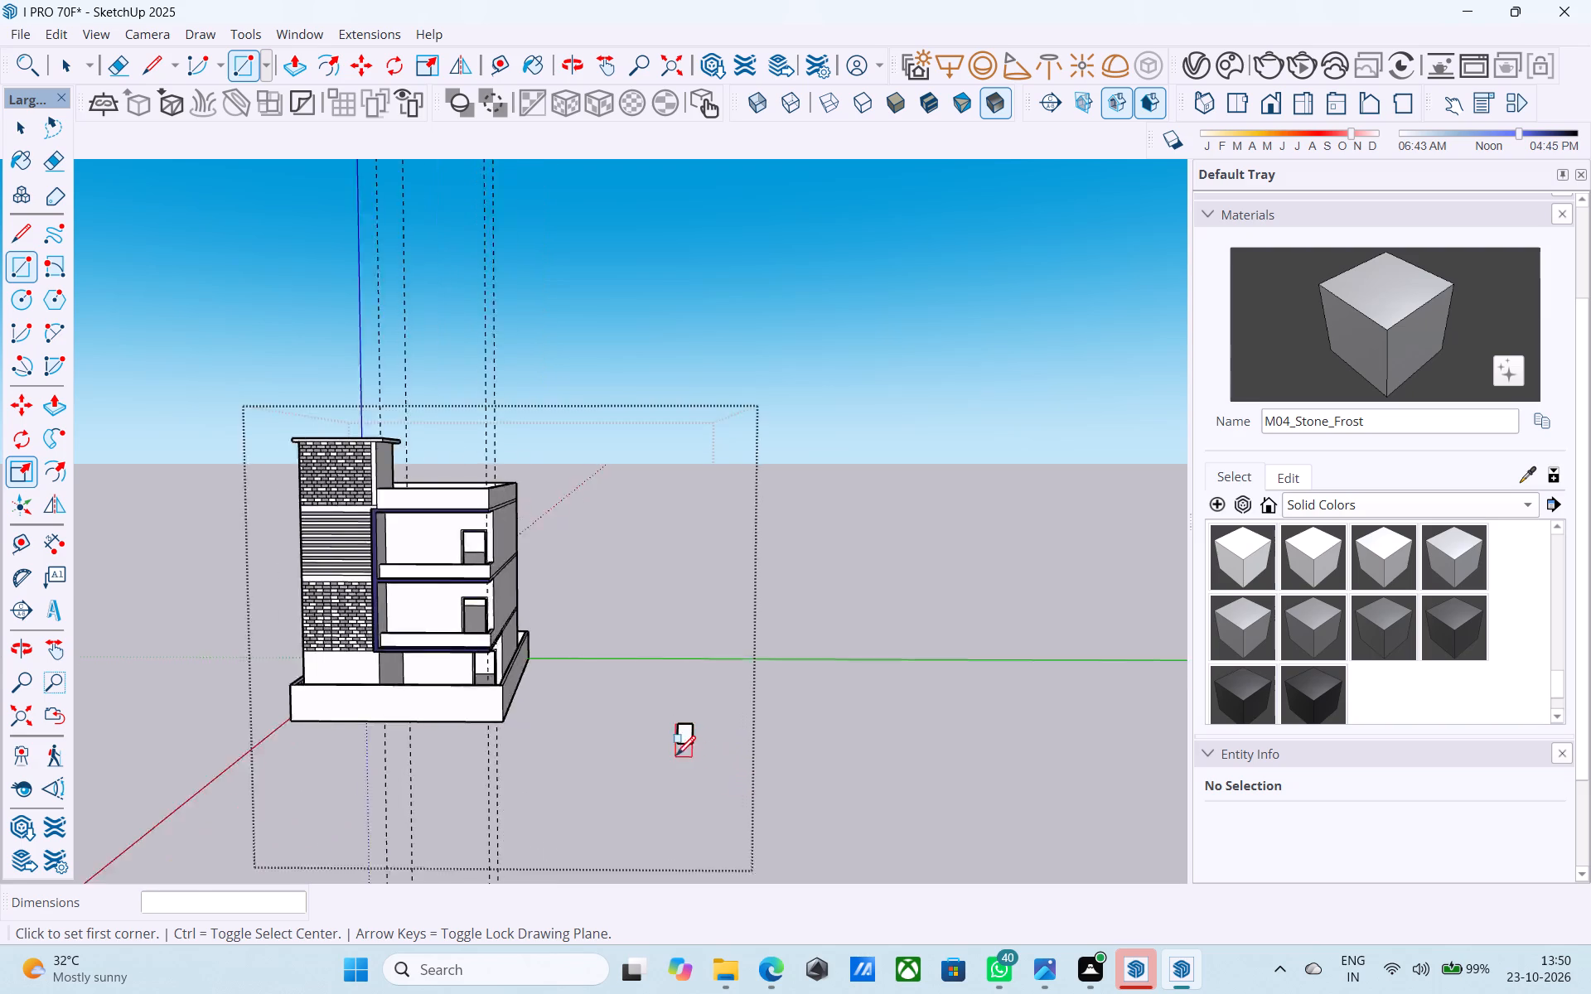
{"action": "scroll", "coordinate": [676, 757], "scroll_direction": "up", "scroll_amount": 11}
{"action": "scroll", "coordinate": [691, 766], "scroll_direction": "up", "scroll_amount": 10}
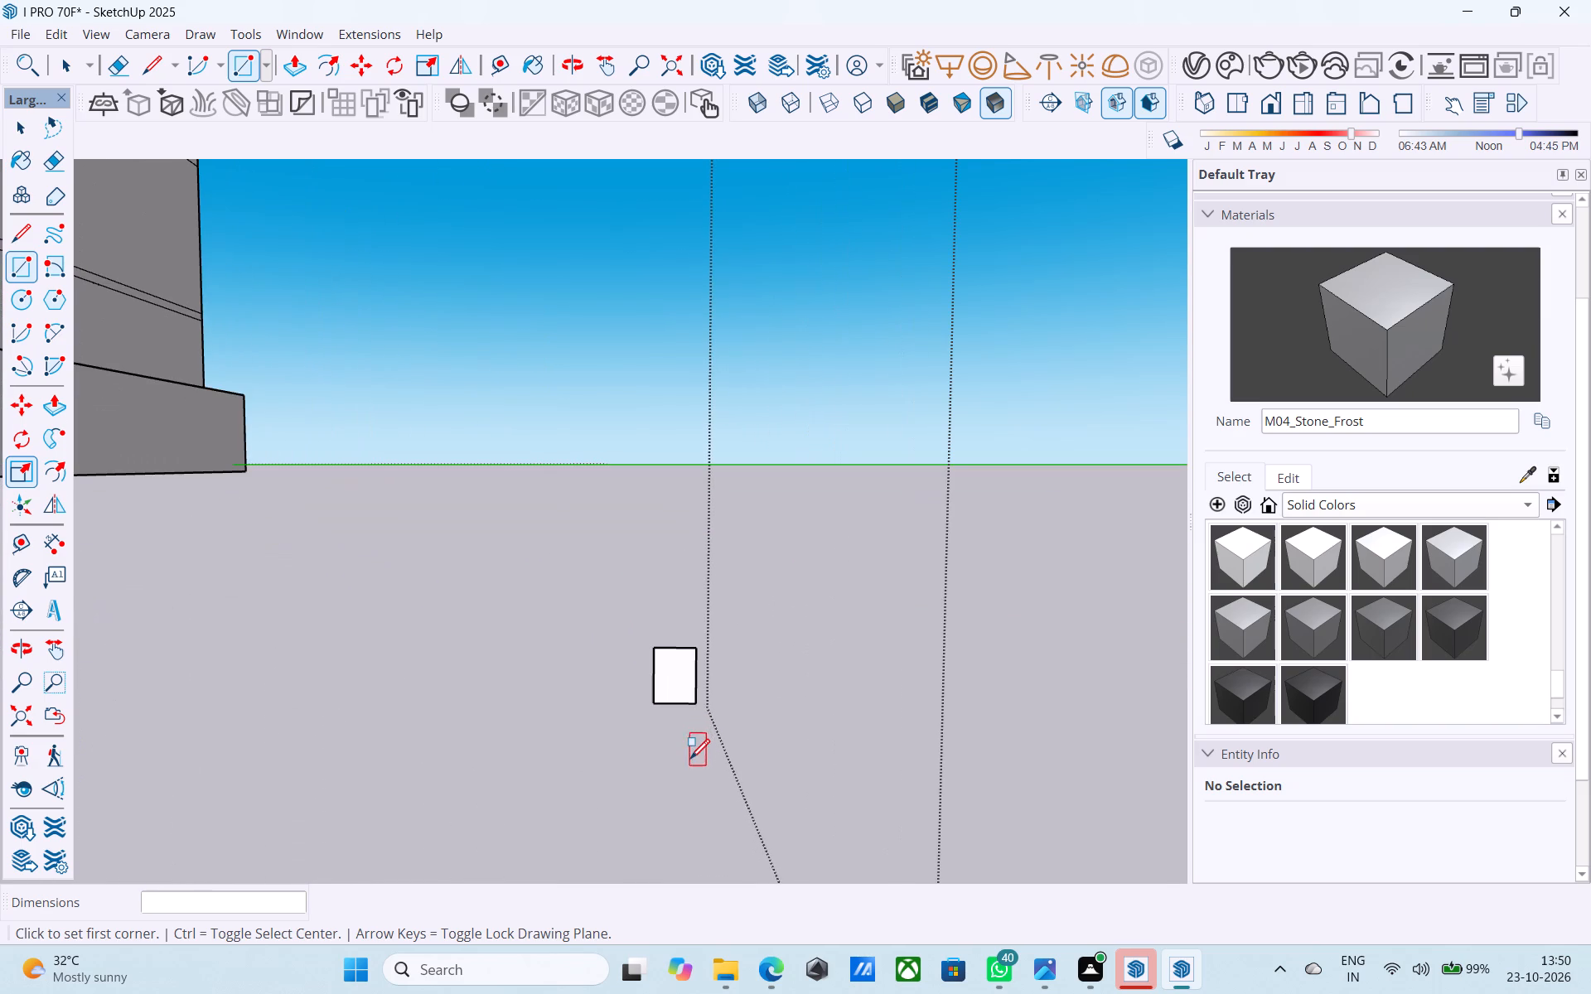
{"action": "key", "text": "space"}
{"action": "left_click", "coordinate": [680, 688]}
{"action": "key", "text": "m"}
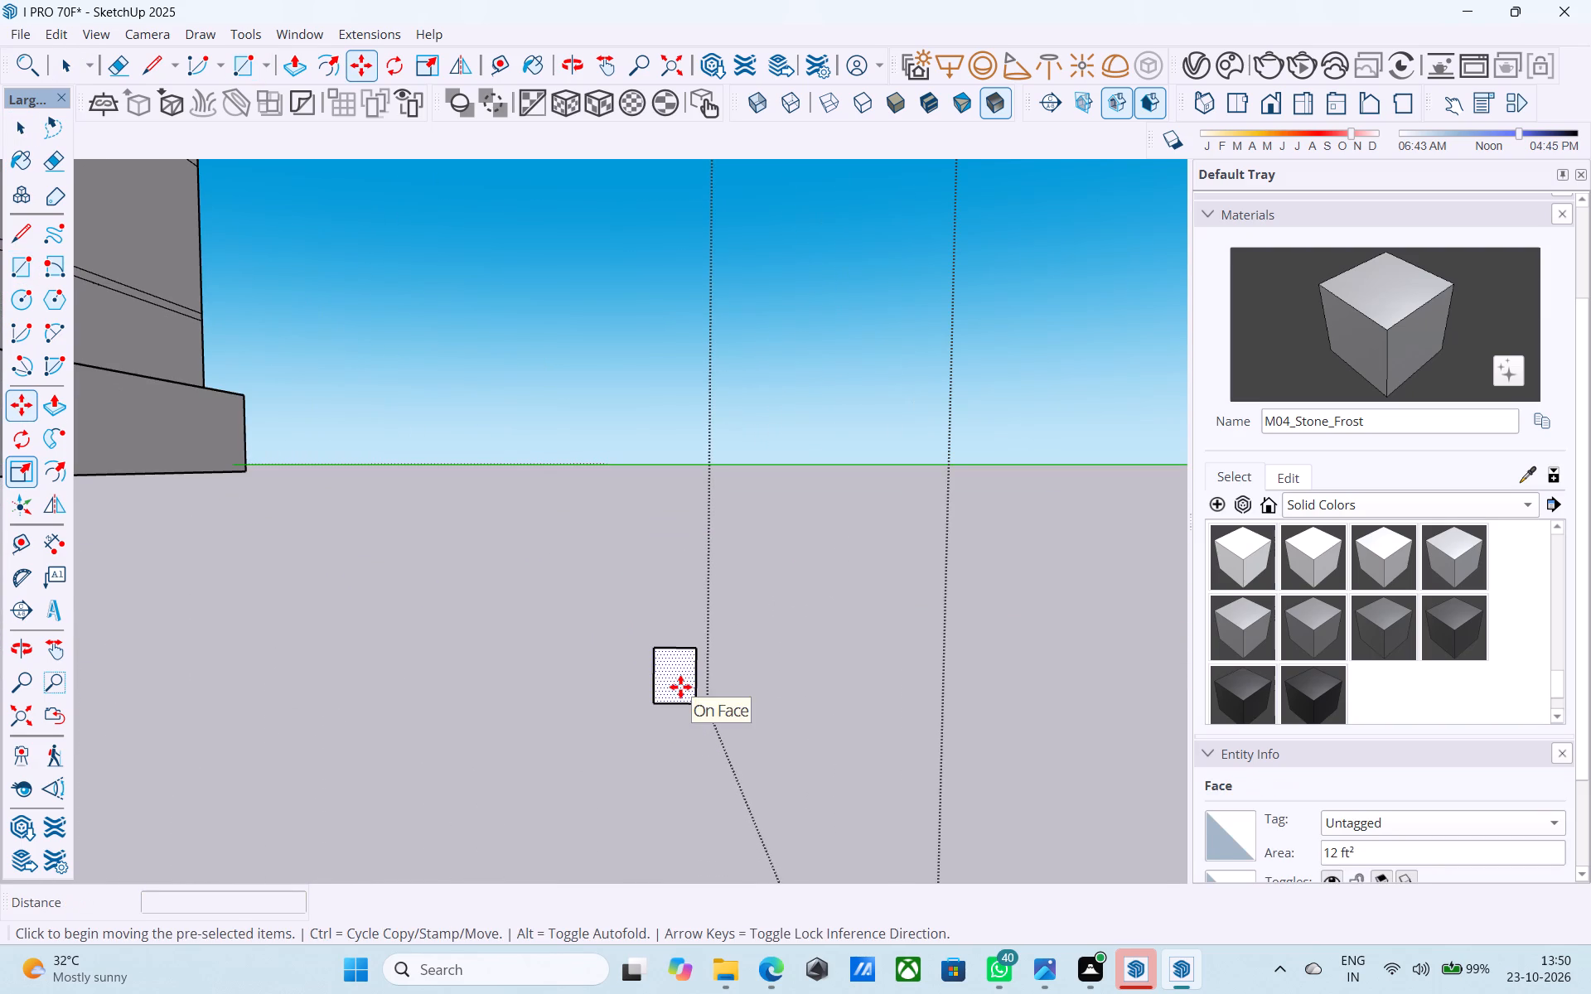
{"action": "left_click", "coordinate": [665, 649]}
{"action": "scroll", "coordinate": [710, 619], "scroll_direction": "down", "scroll_amount": 14}
{"action": "scroll", "coordinate": [790, 725], "scroll_direction": "up", "scroll_amount": 1}
{"action": "scroll", "coordinate": [790, 726], "scroll_direction": "down", "scroll_amount": 9}
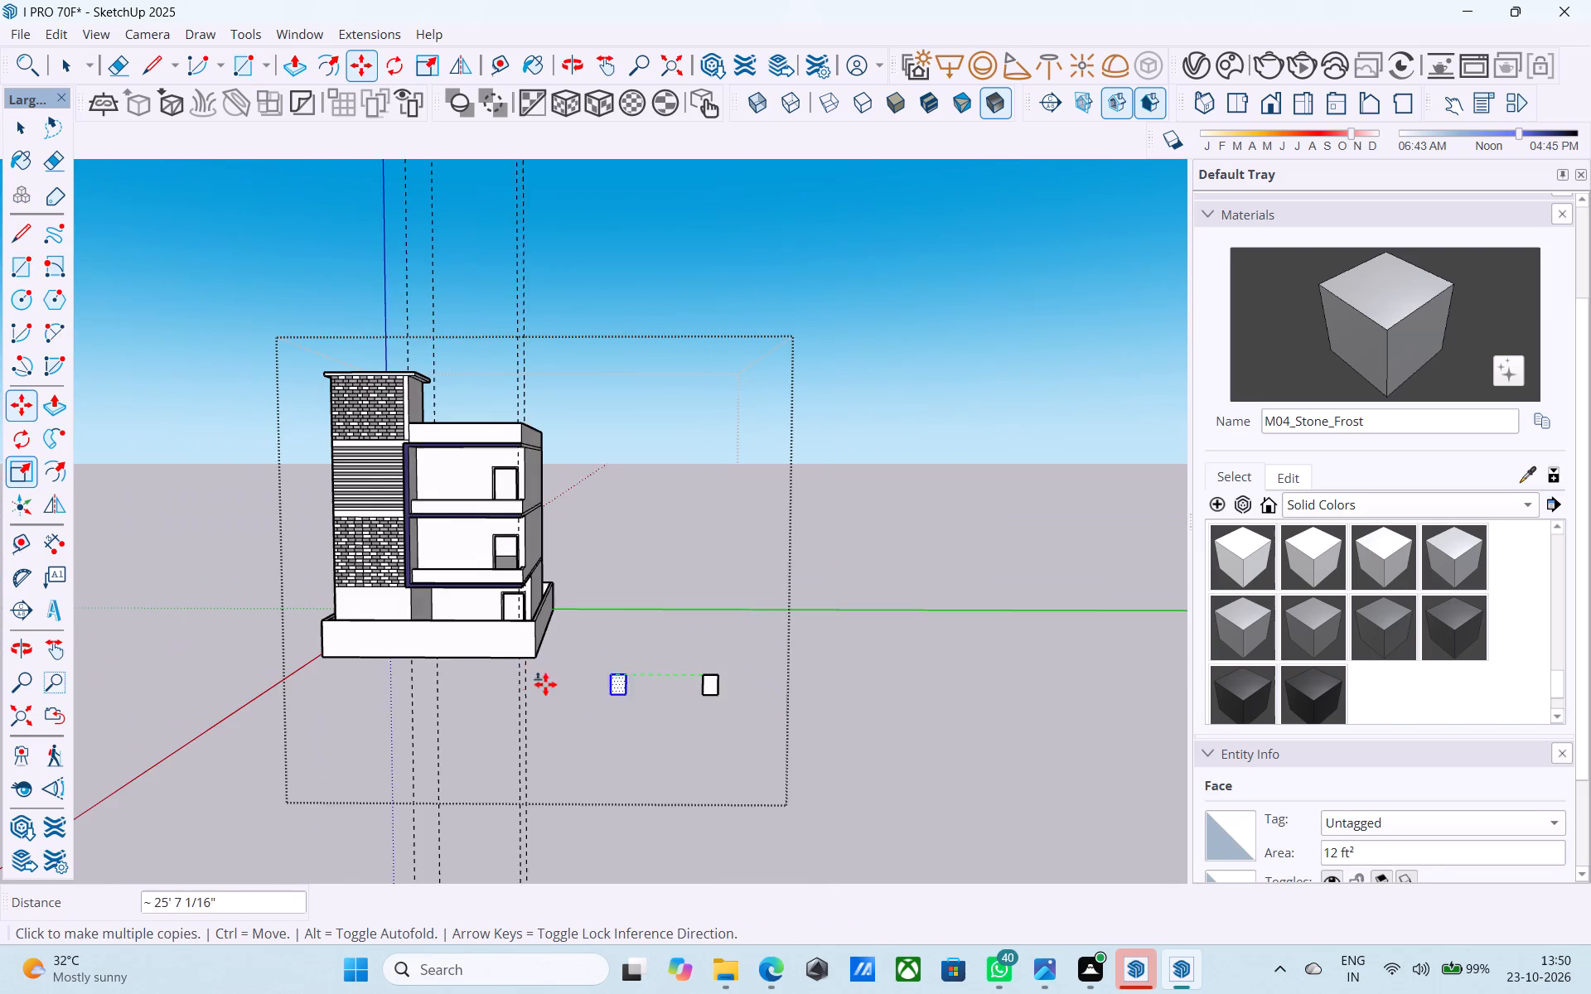
{"action": "middle_click_drag", "start_coordinate": [440, 644], "coordinate": [659, 849]}
{"action": "scroll", "coordinate": [552, 554], "scroll_direction": "up", "scroll_amount": 4}
{"action": "scroll", "coordinate": [617, 663], "scroll_direction": "up", "scroll_amount": 12}
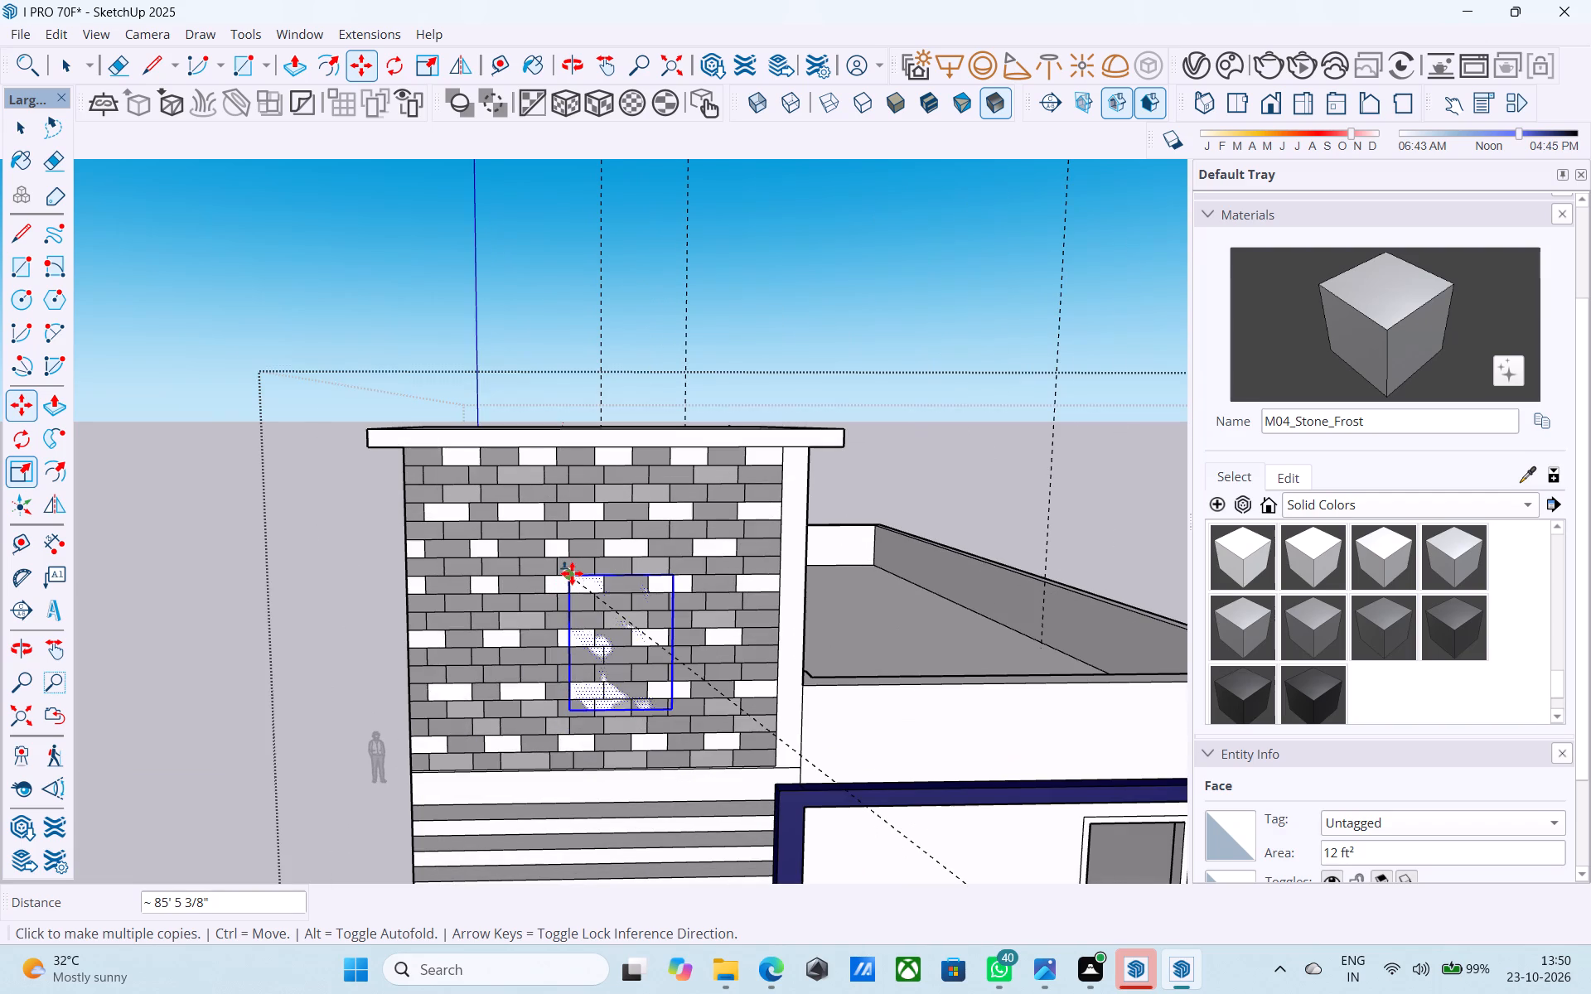
{"action": "scroll", "coordinate": [577, 575], "scroll_direction": "up", "scroll_amount": 4}
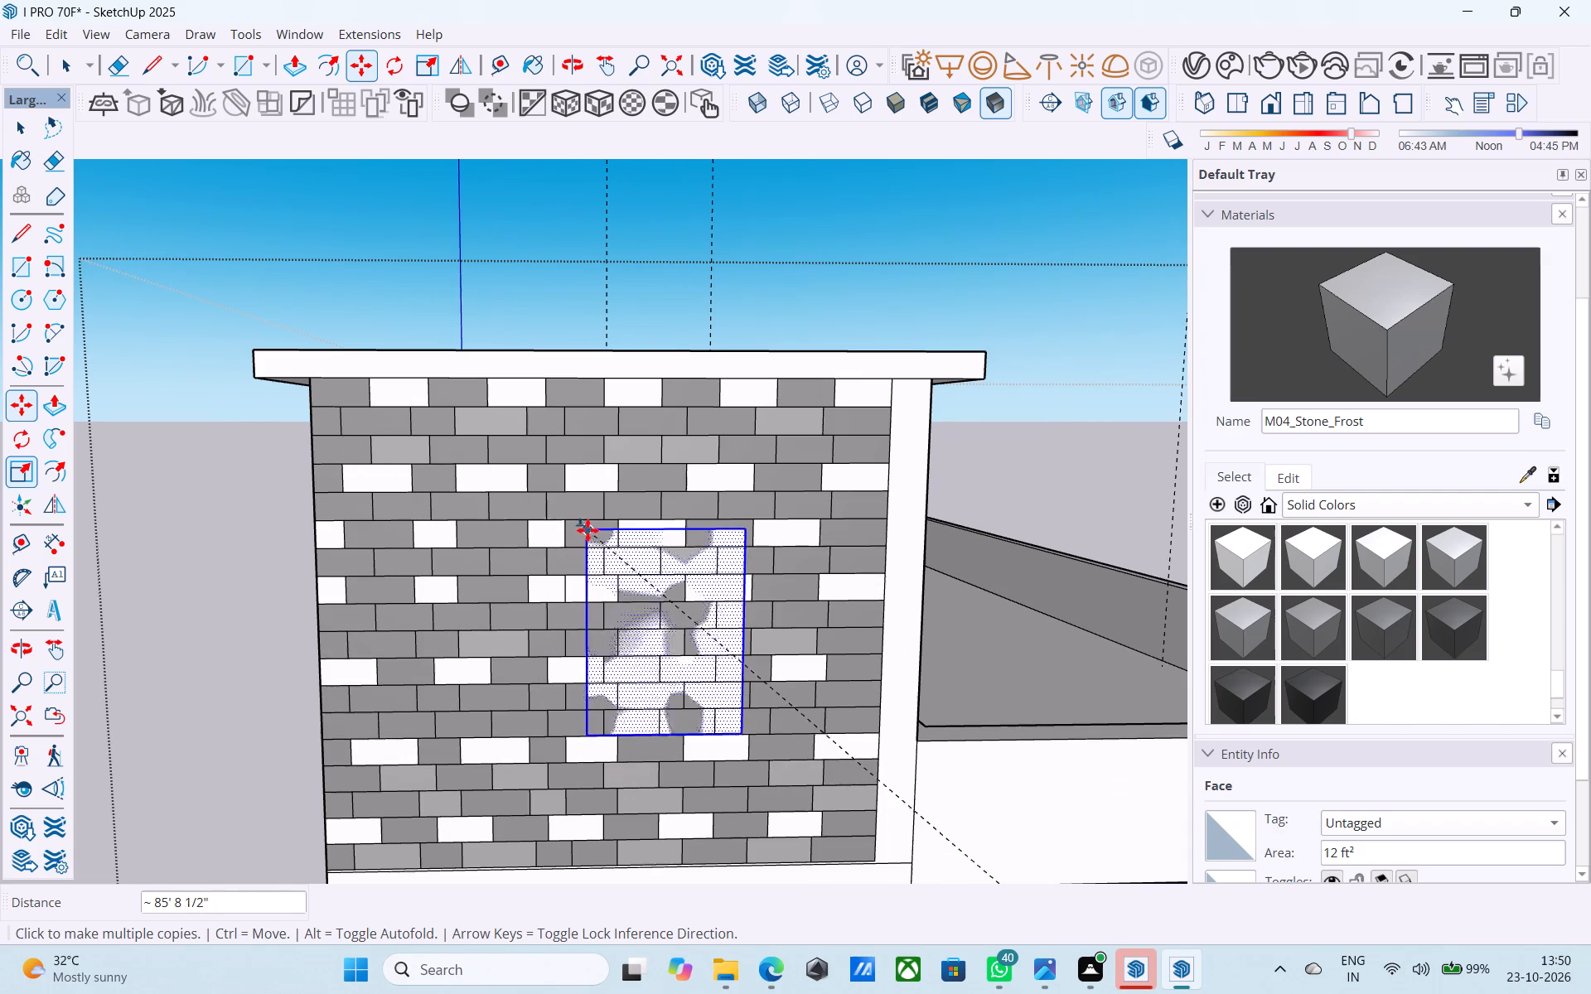
{"action": "left_click", "coordinate": [570, 521]}
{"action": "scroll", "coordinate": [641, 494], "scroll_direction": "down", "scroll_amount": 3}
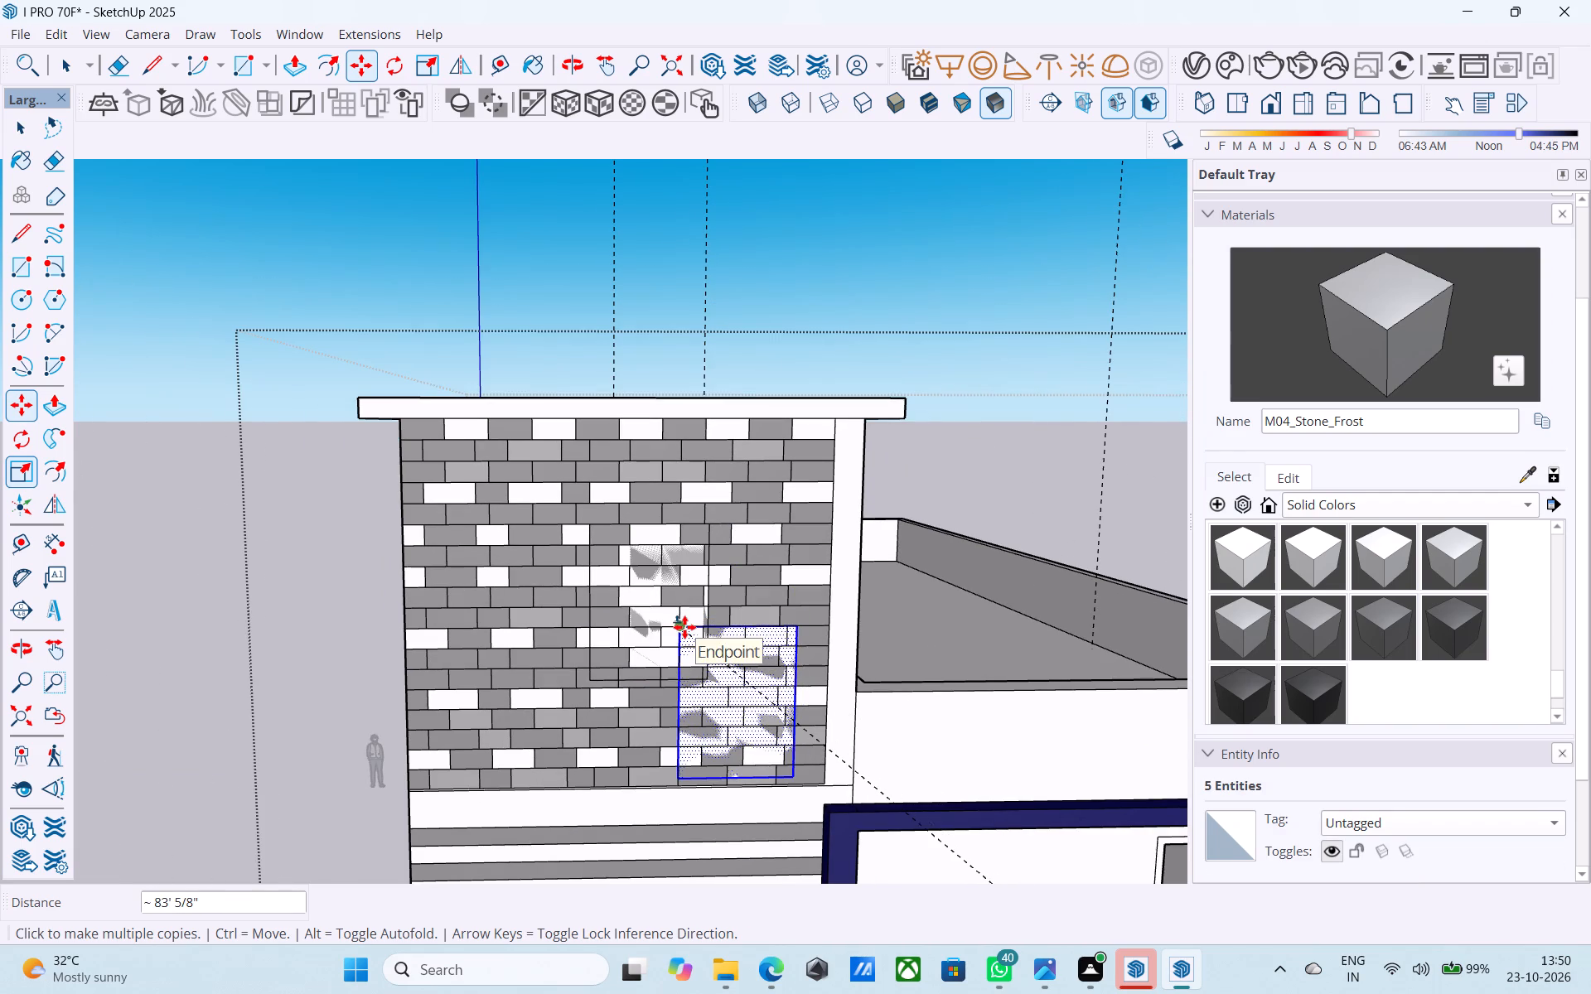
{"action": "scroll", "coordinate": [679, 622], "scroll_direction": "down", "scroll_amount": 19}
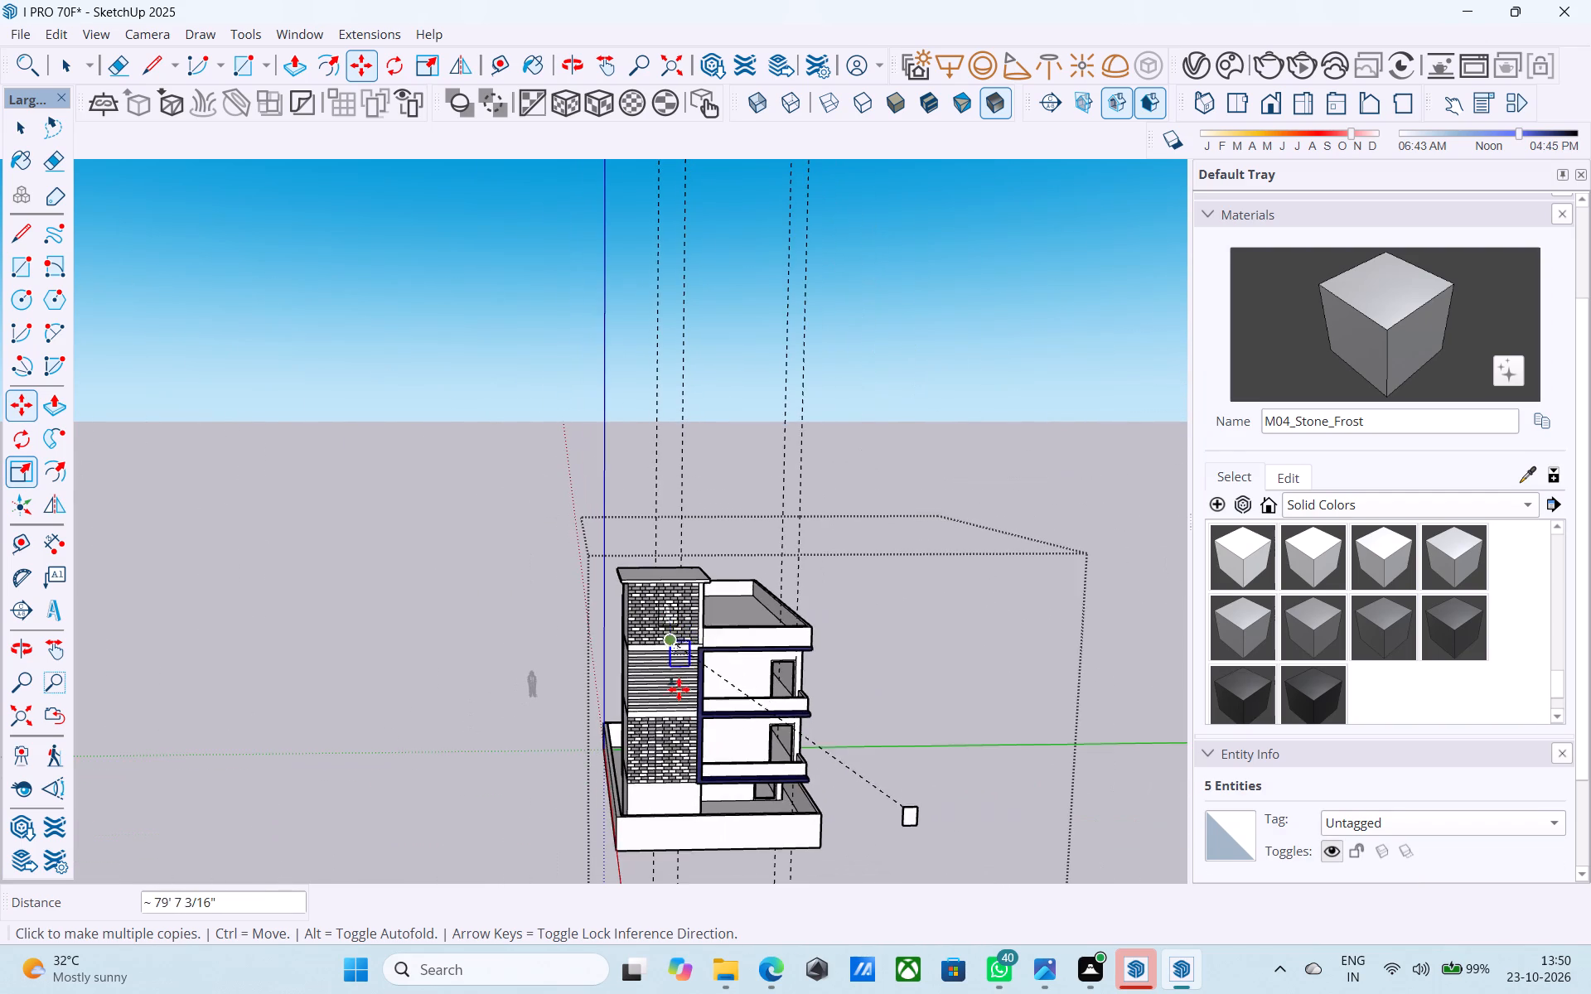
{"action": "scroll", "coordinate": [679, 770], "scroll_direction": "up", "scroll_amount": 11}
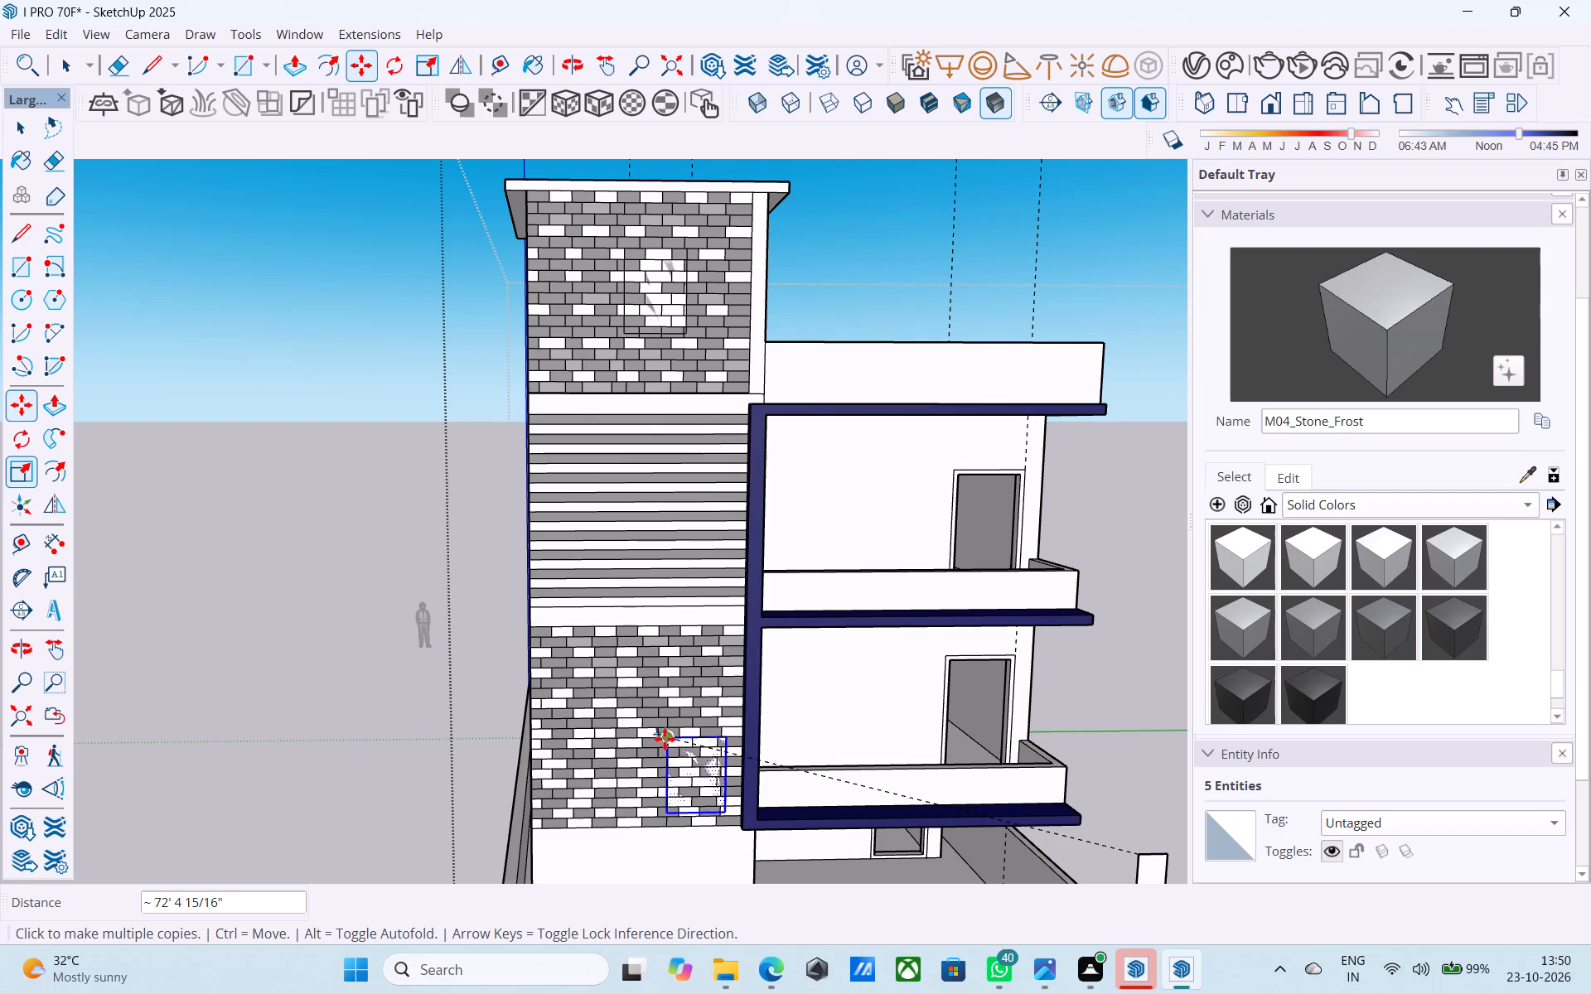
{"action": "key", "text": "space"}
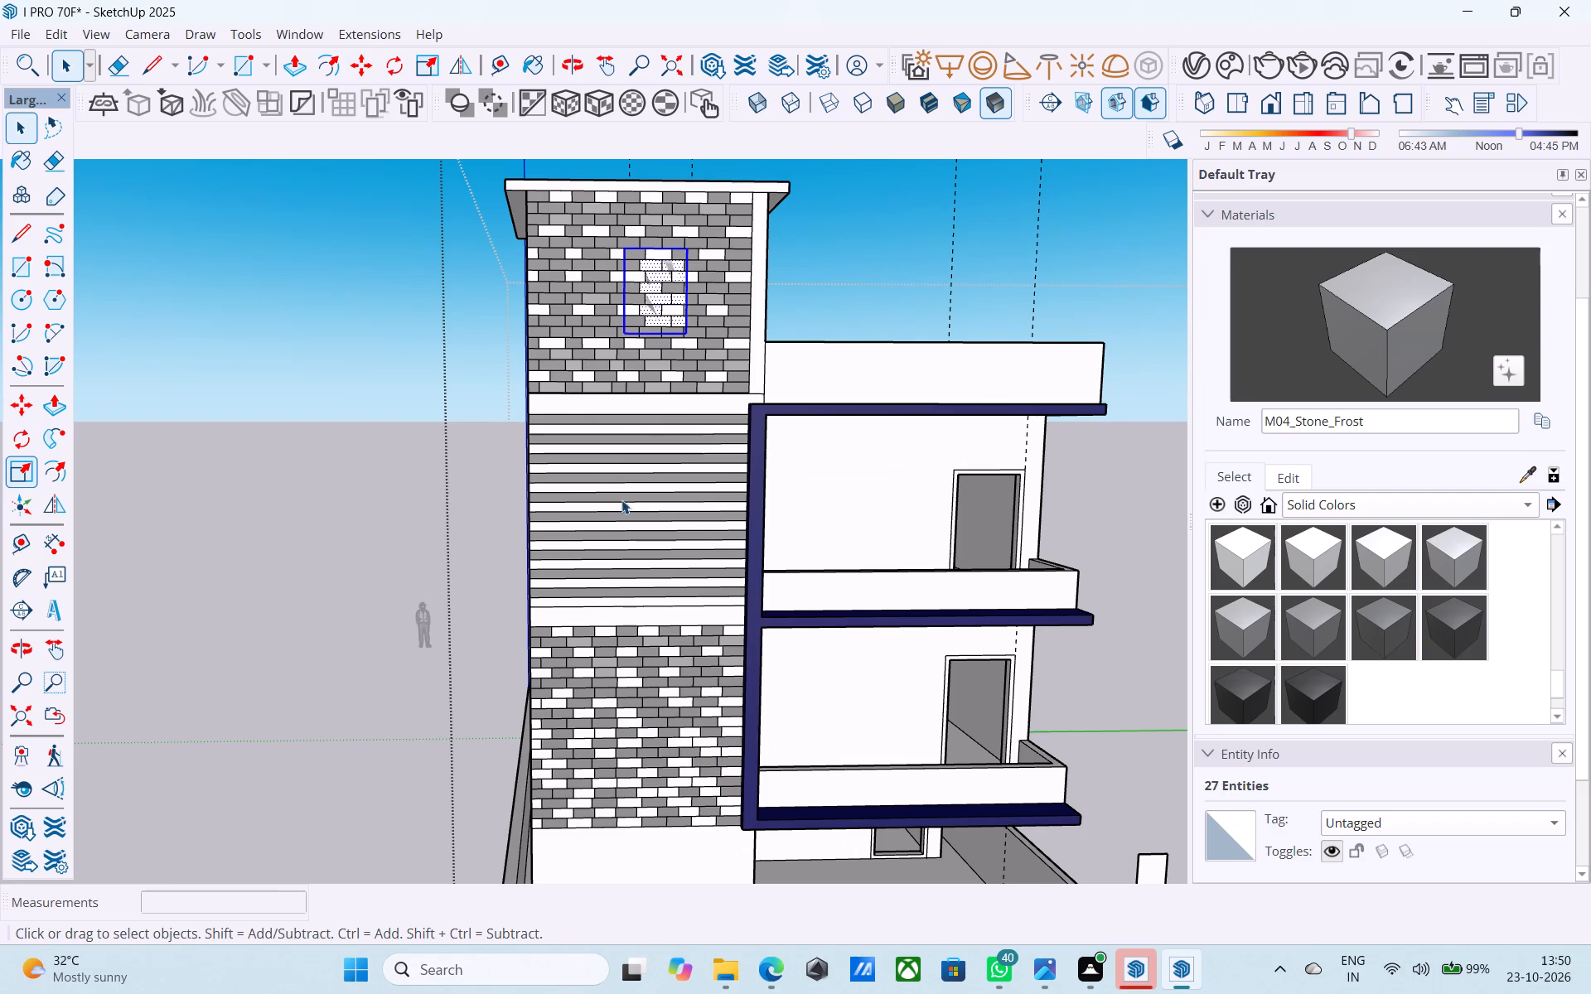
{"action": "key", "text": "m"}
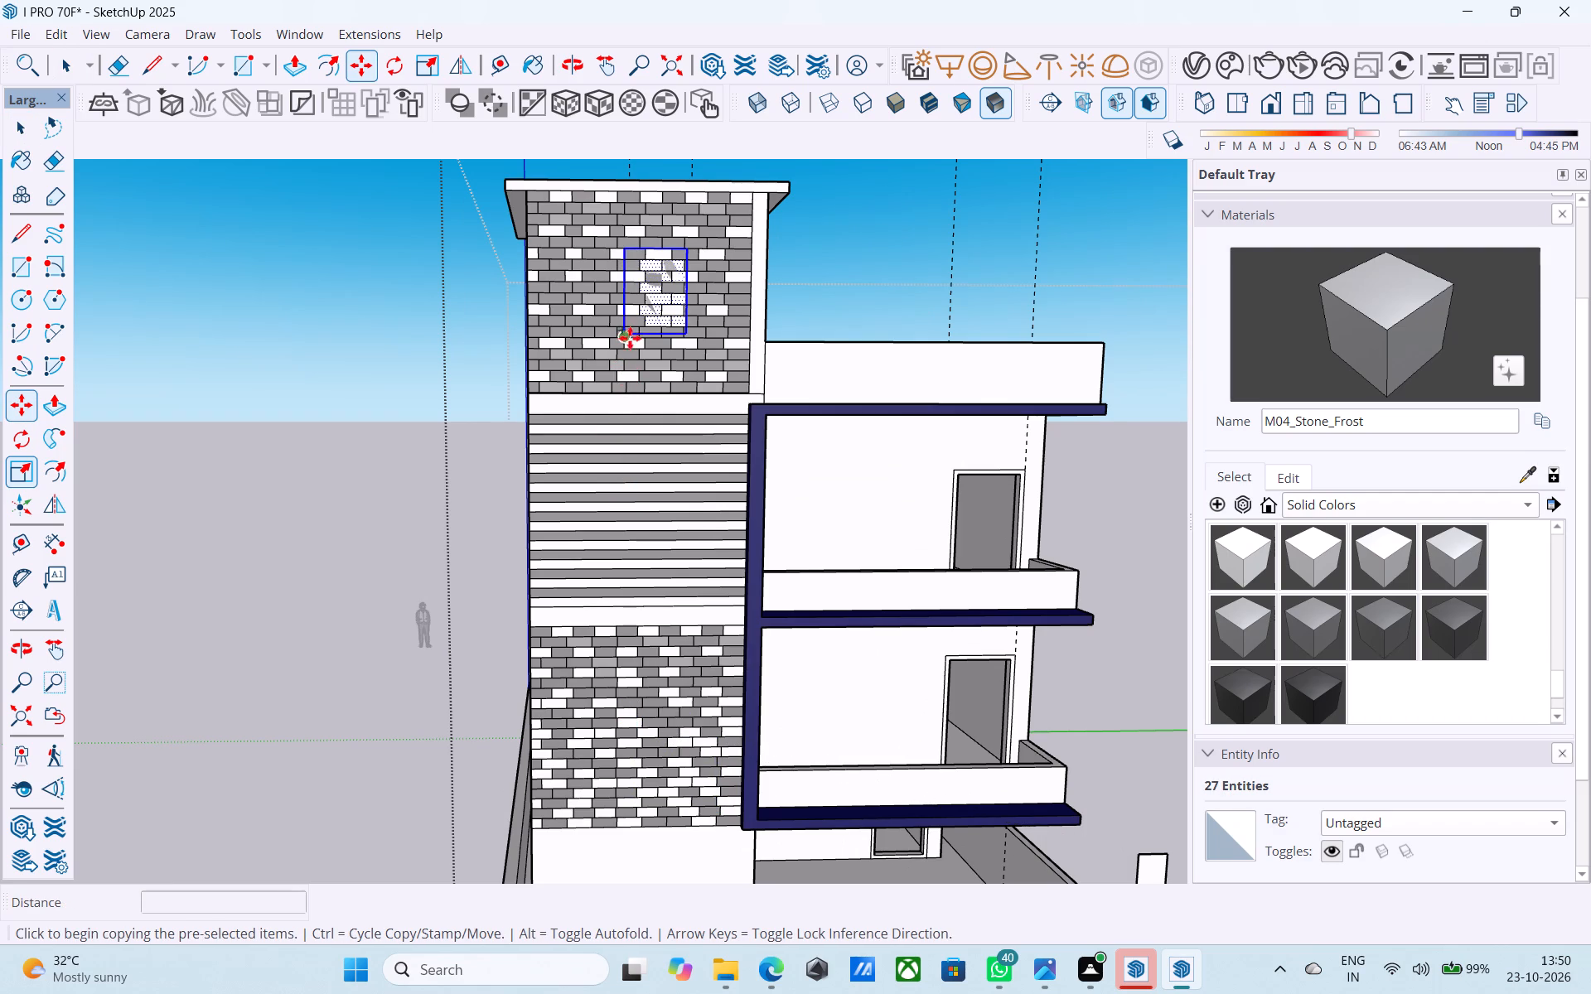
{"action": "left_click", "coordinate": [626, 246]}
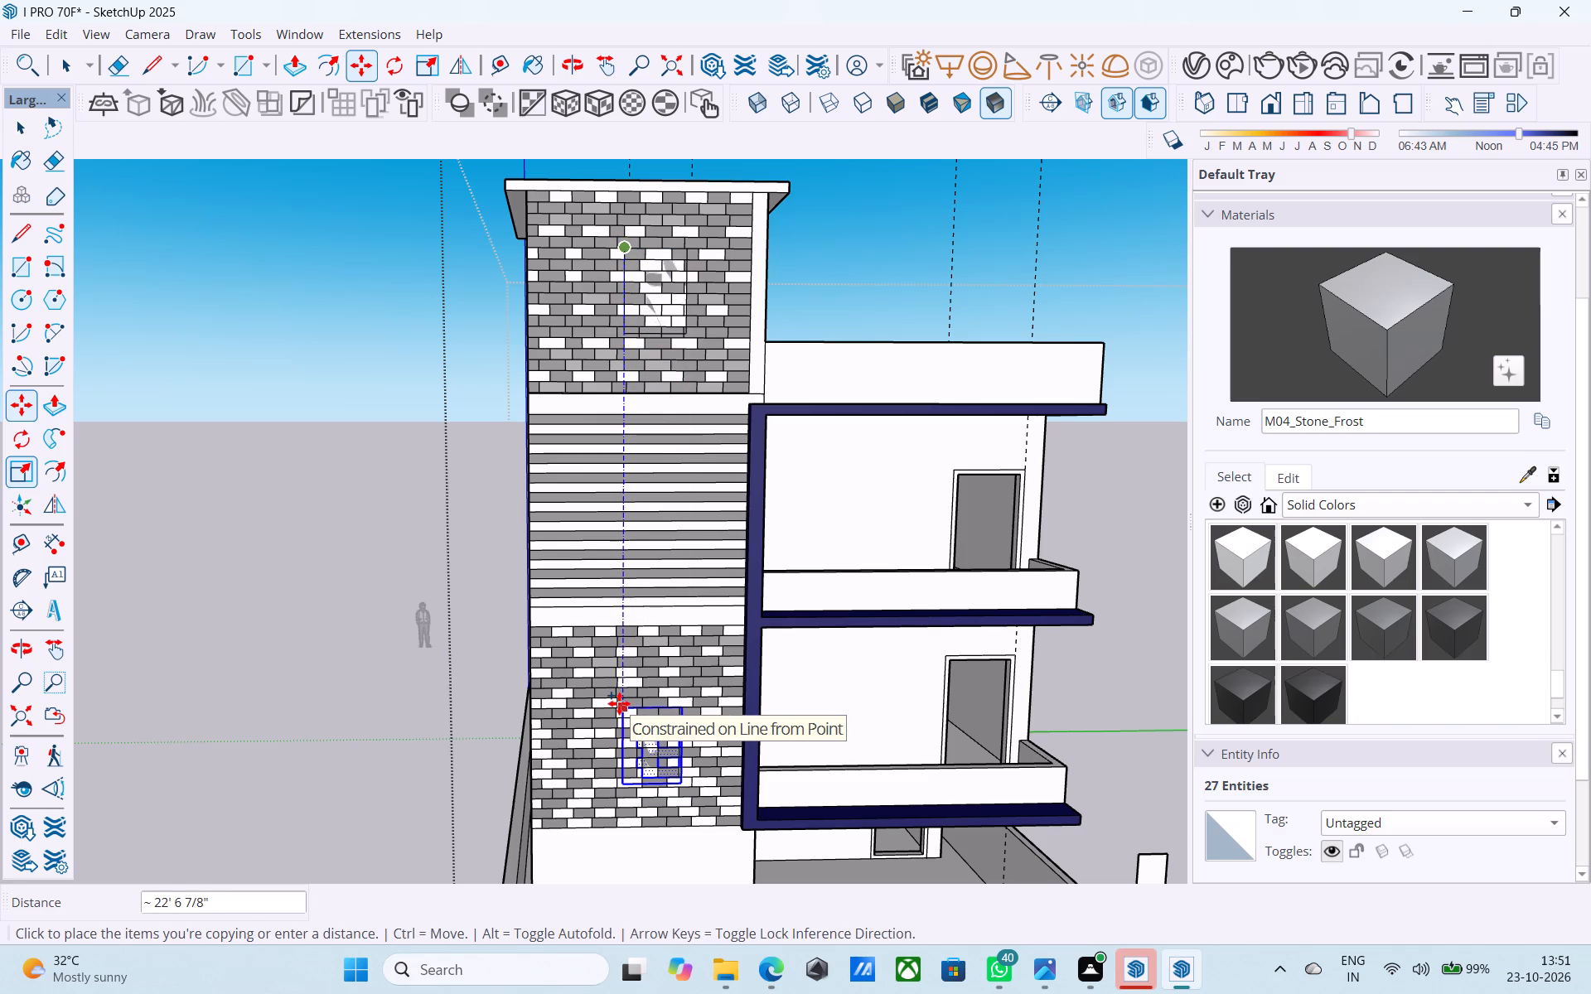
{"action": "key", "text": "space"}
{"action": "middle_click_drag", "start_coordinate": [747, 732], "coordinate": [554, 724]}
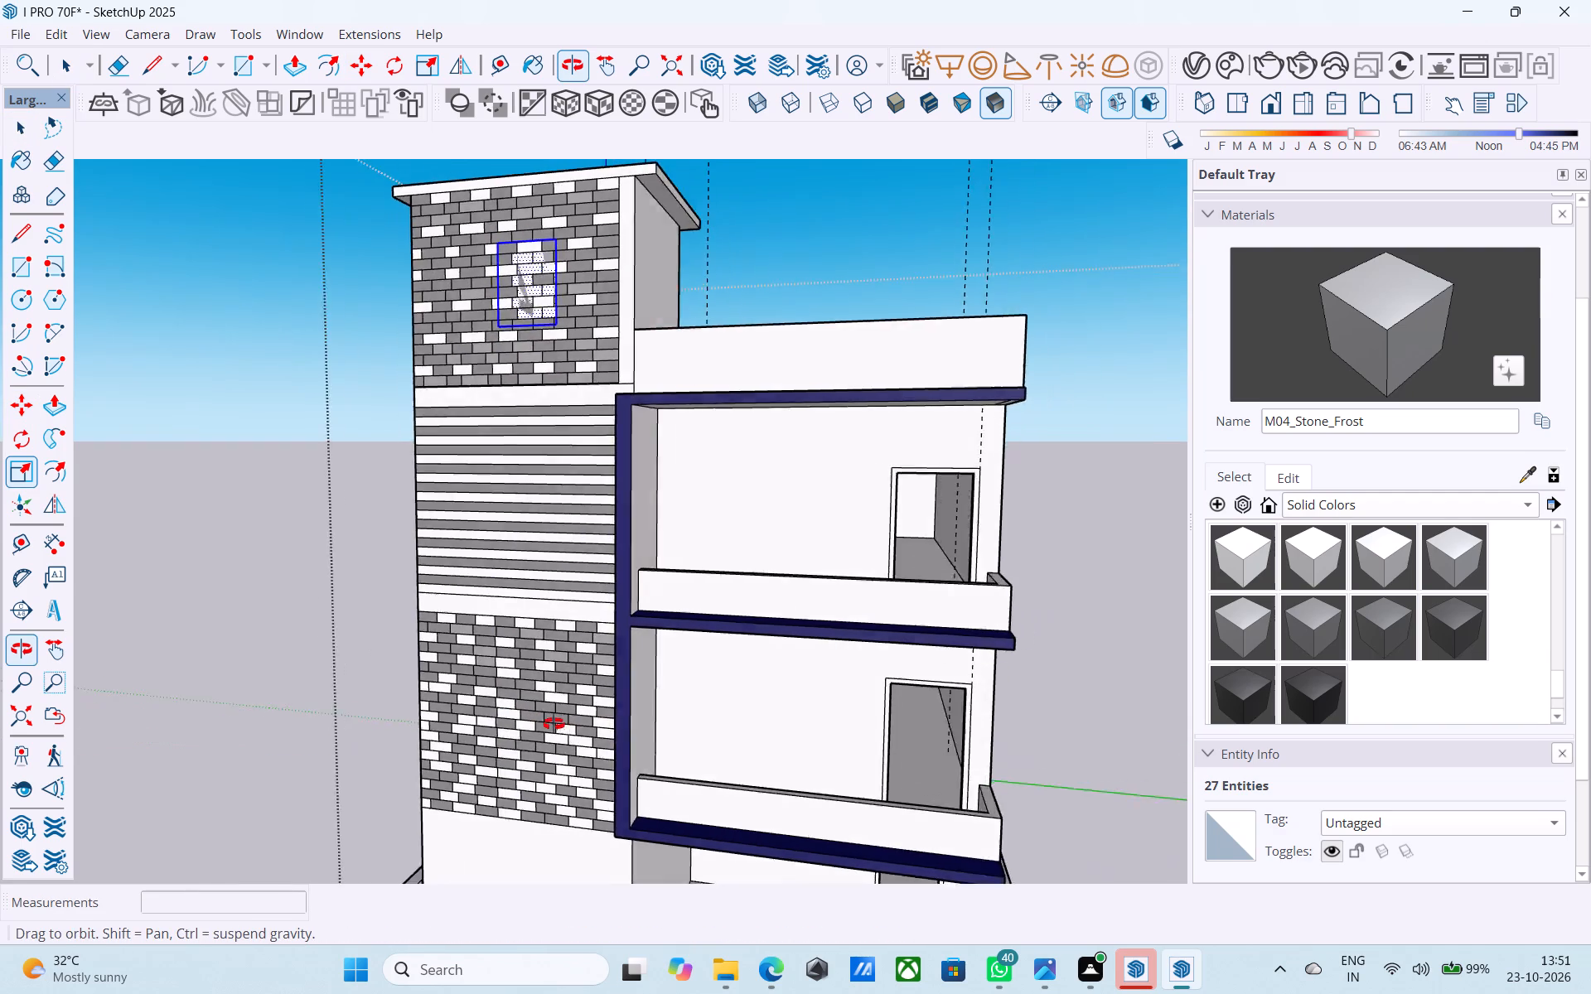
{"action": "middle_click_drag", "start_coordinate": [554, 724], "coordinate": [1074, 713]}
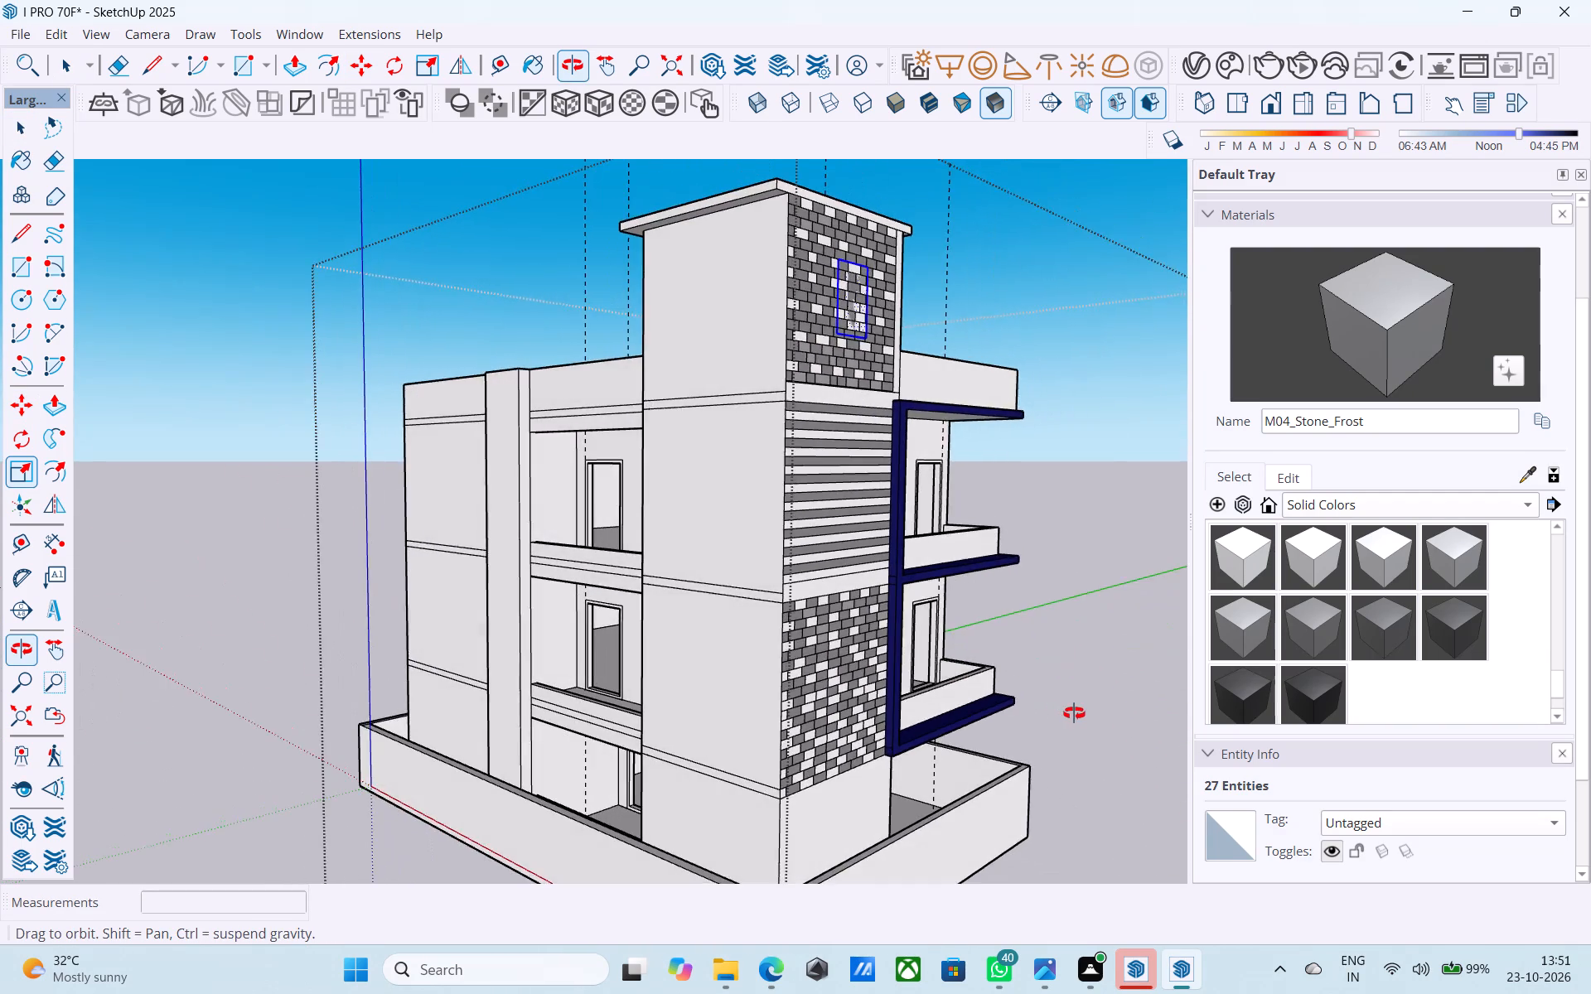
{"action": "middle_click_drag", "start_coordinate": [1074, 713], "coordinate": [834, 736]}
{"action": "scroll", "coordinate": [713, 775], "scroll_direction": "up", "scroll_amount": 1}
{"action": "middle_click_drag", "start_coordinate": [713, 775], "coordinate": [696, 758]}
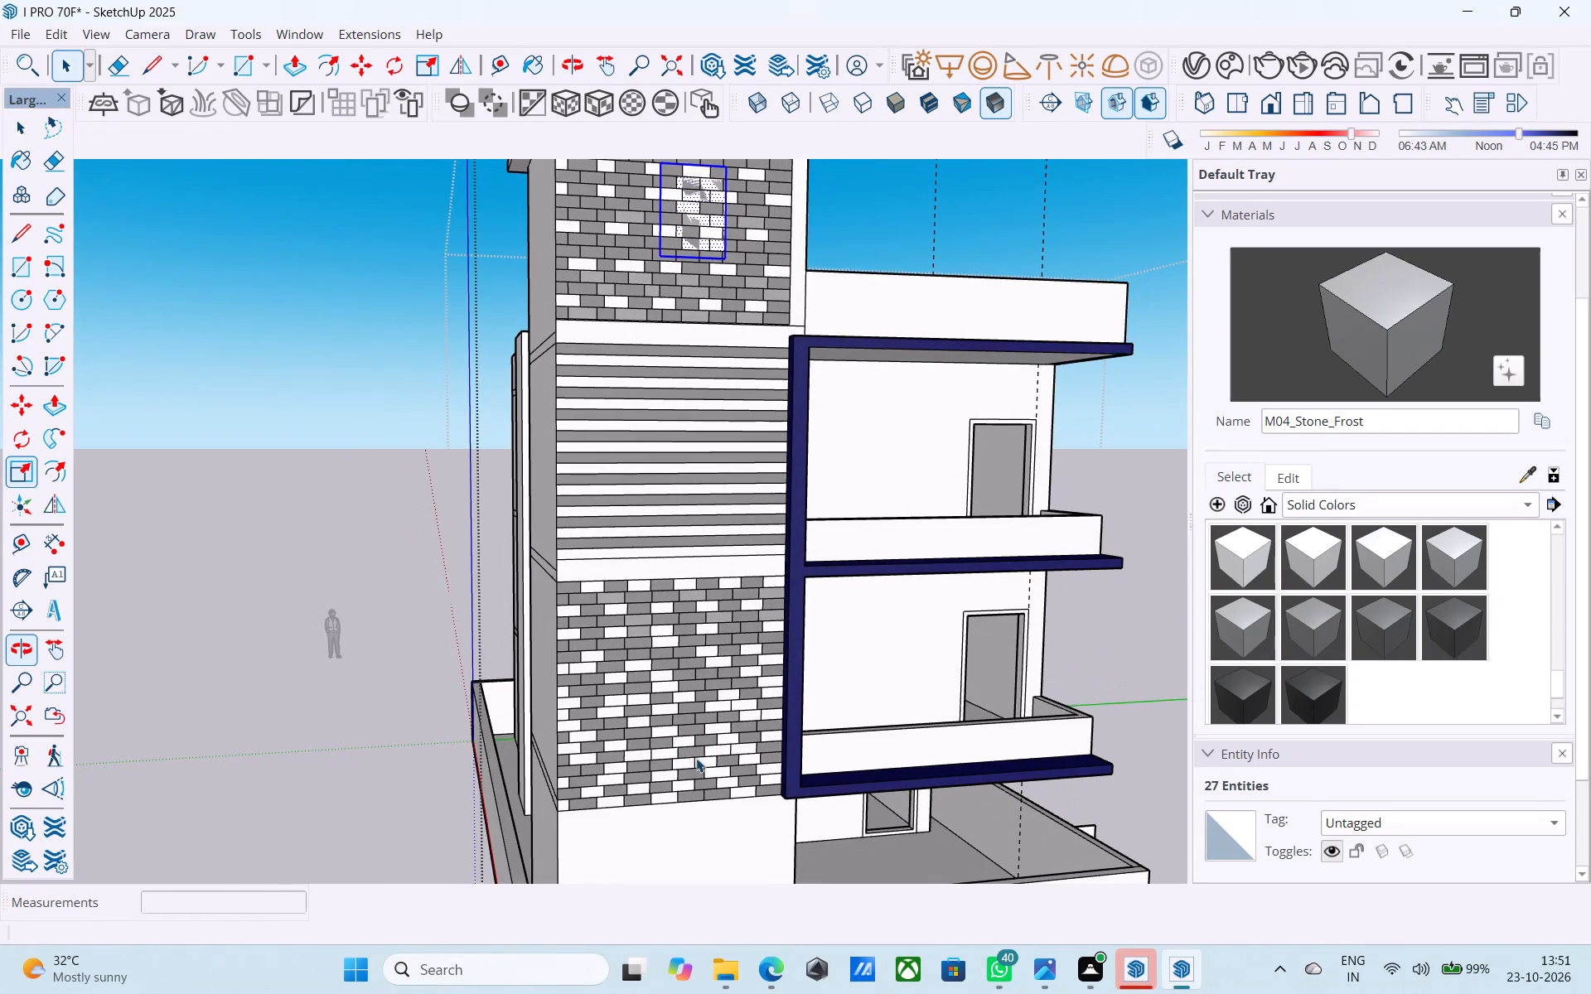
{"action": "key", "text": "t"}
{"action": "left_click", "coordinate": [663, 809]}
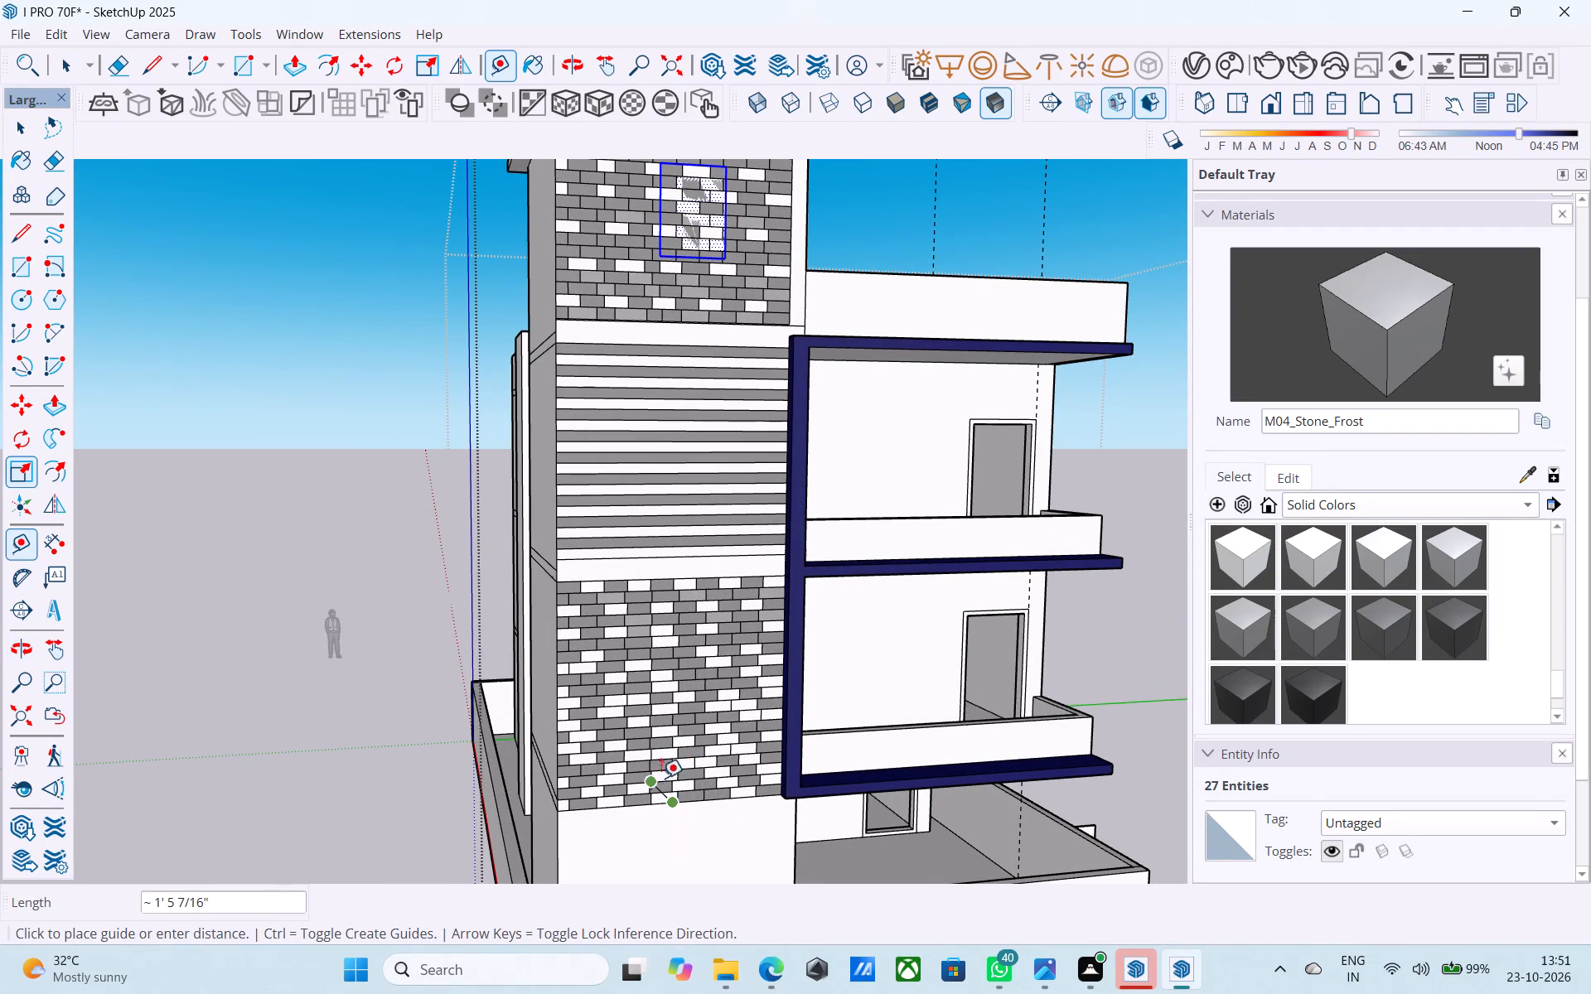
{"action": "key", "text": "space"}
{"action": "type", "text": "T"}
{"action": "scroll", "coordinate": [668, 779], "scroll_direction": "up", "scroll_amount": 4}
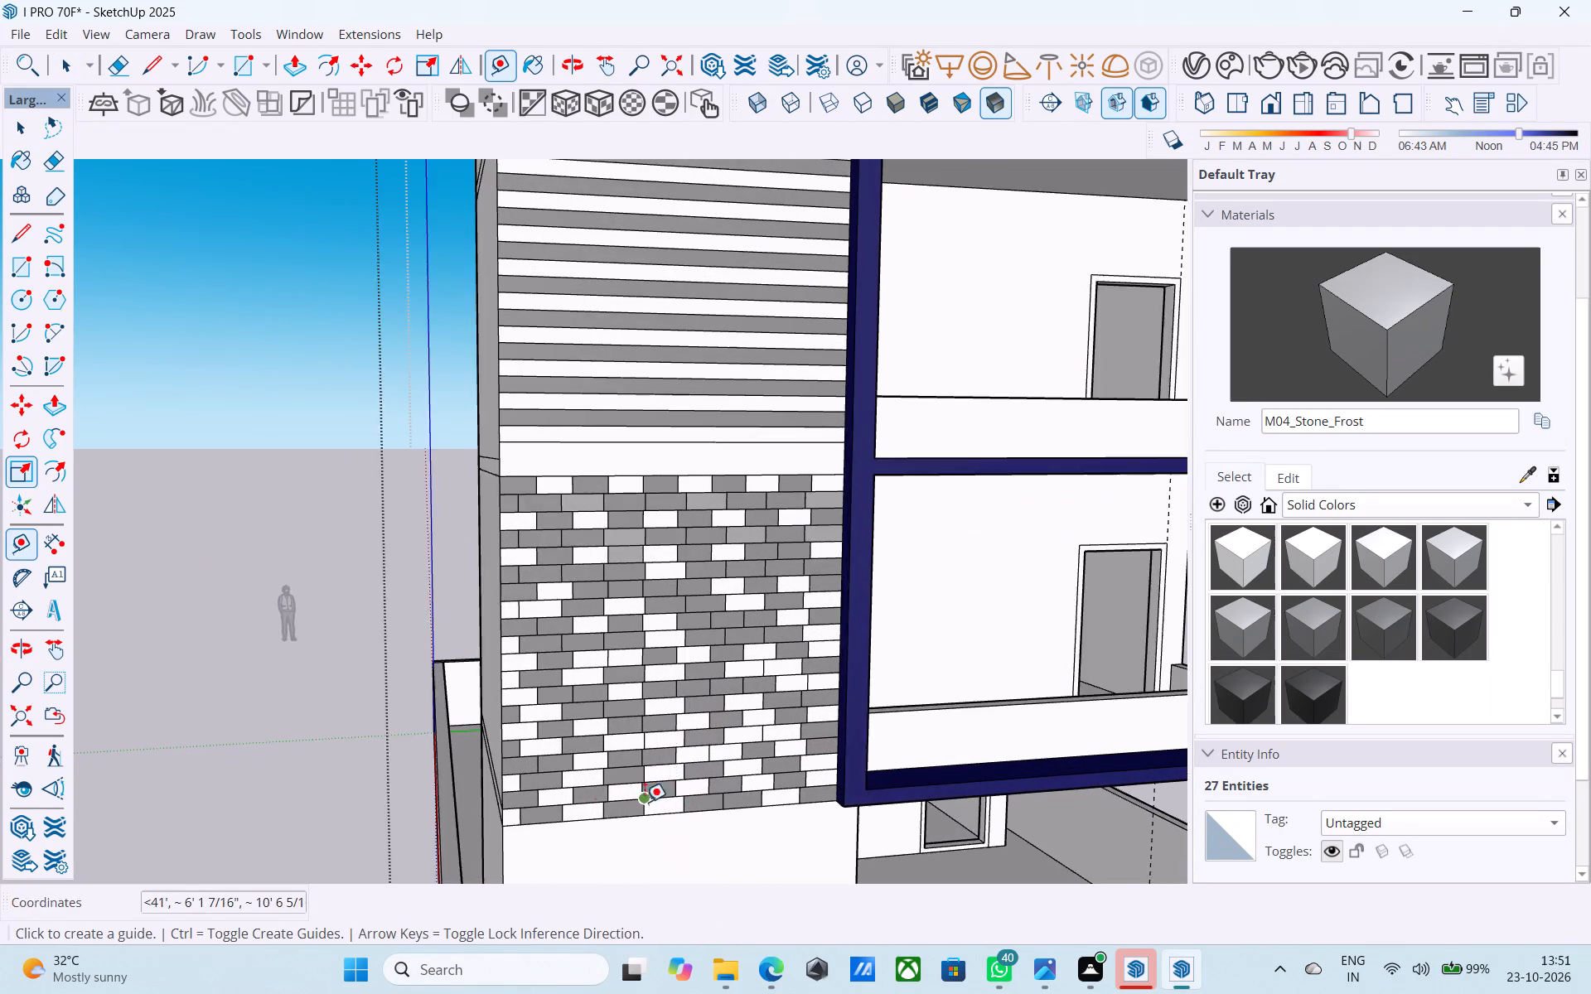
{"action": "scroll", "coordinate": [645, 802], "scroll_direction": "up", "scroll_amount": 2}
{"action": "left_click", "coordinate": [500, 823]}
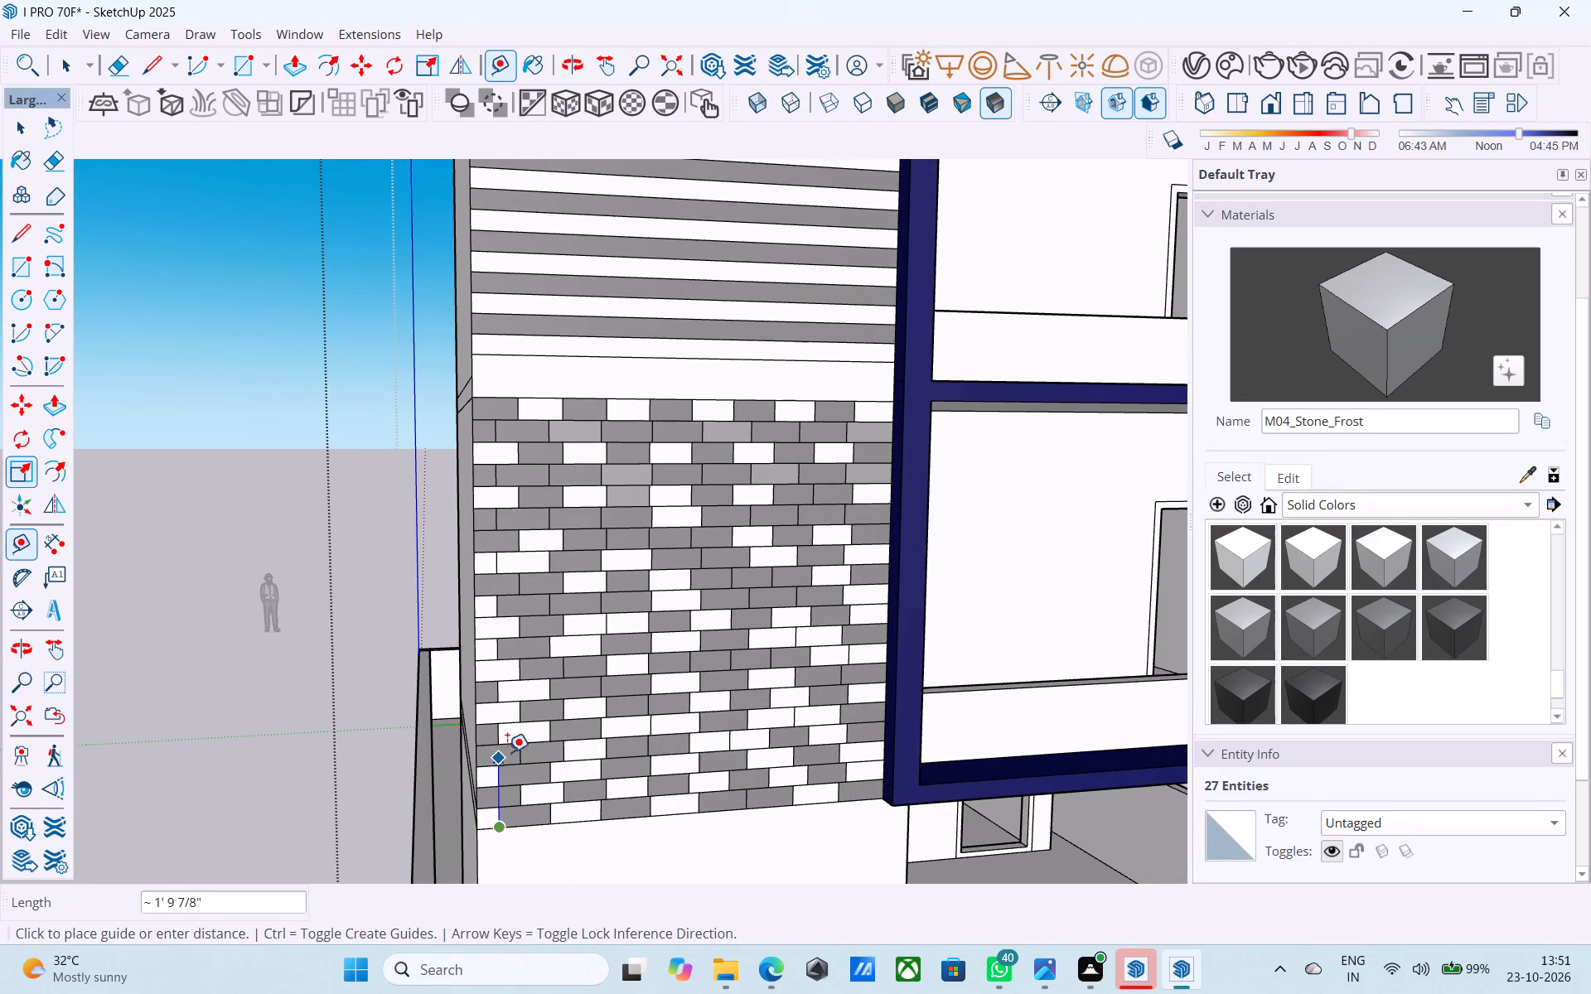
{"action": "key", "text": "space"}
Place a horizontal guide 3' above the bottom edge of the tower's lower brick panel.
{"action": "type", "text": "T"}
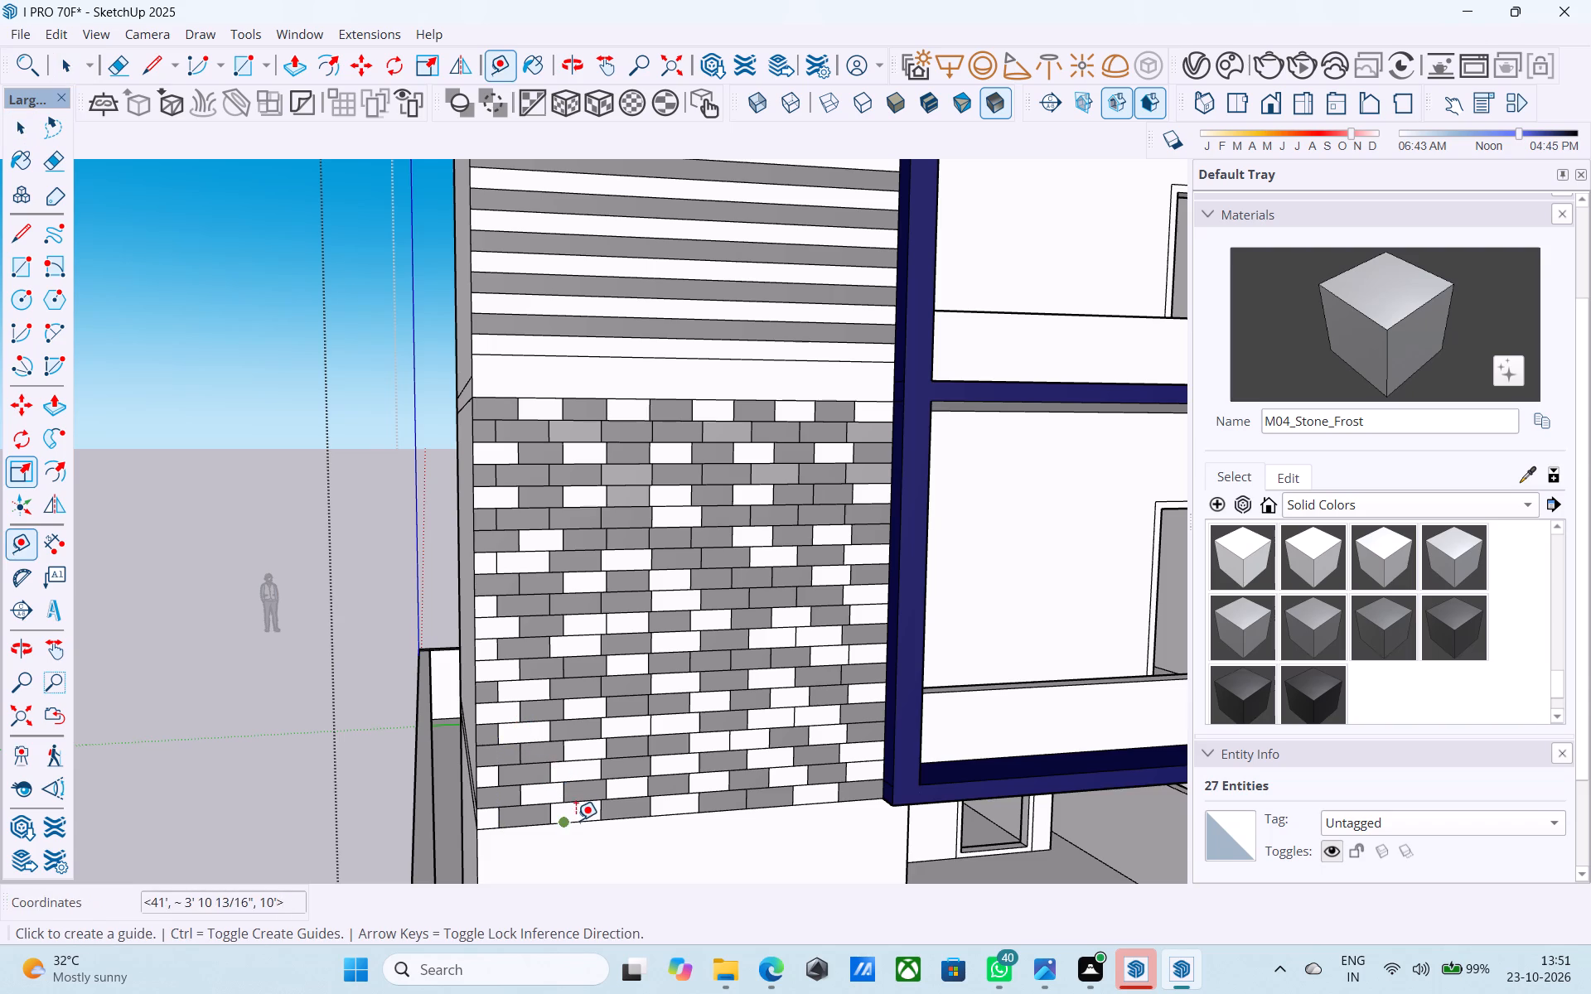
{"action": "left_click", "coordinate": [578, 820]}
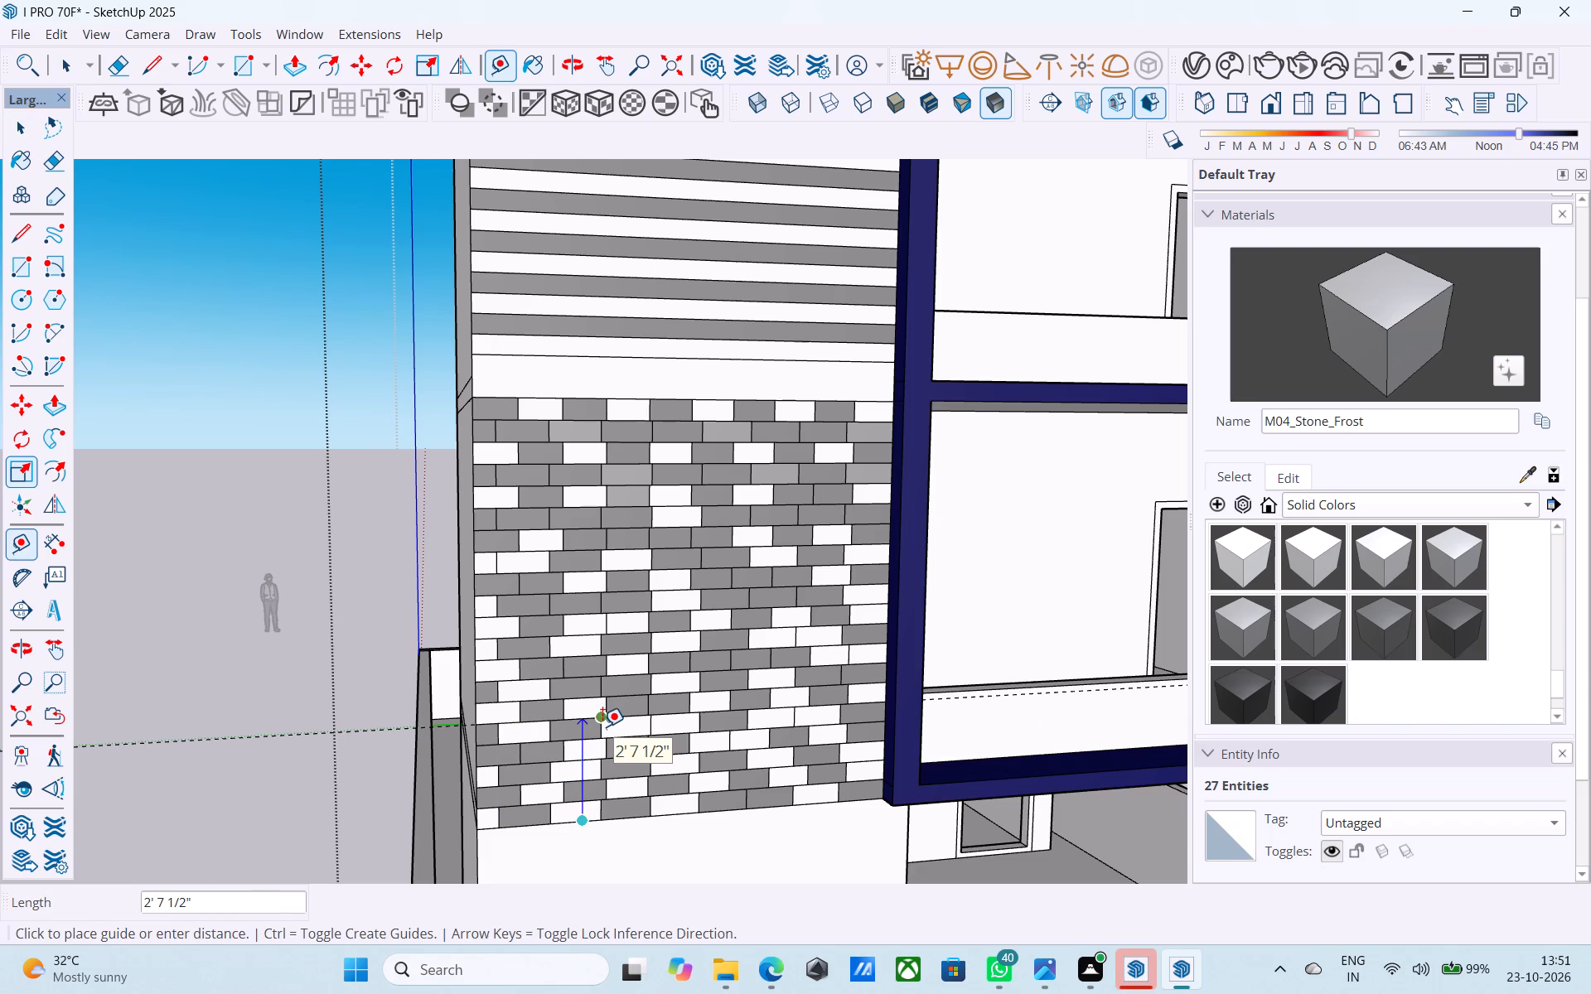
{"action": "type", "text": "3'"}
{"action": "key", "text": "Return"}
{"action": "scroll", "coordinate": [612, 730], "scroll_direction": "down", "scroll_amount": 3}
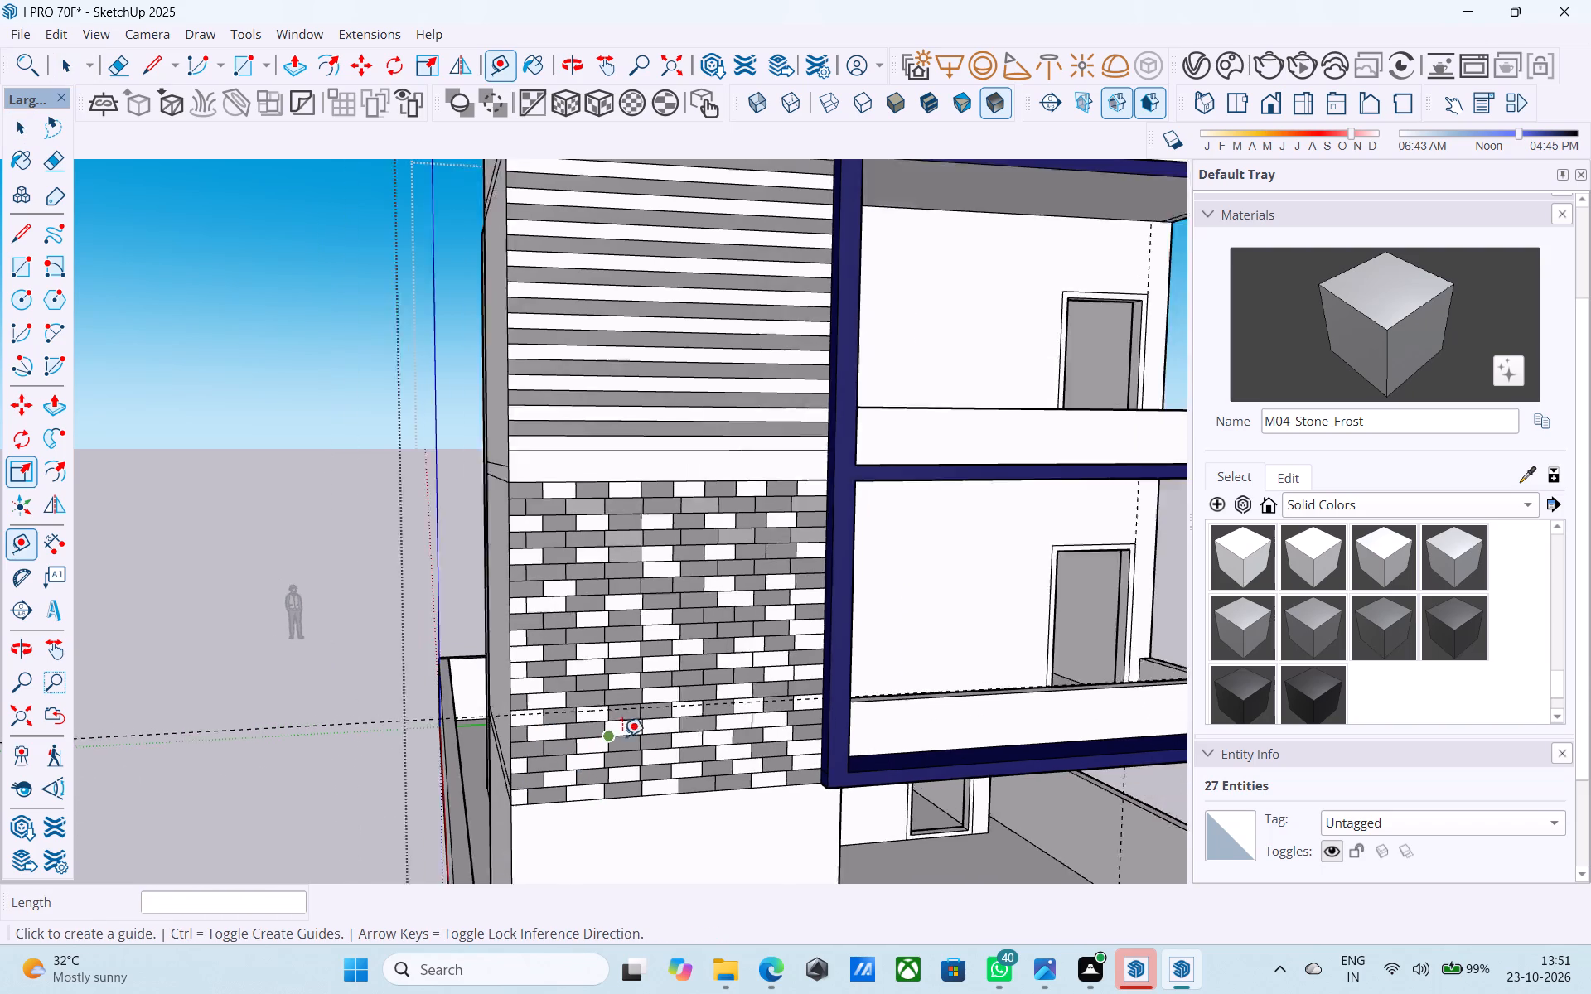
{"action": "scroll", "coordinate": [622, 736], "scroll_direction": "down", "scroll_amount": 4}
{"action": "key", "text": "space"}
Copy the window rectangle from the upper brick panel straight down to the lower brick panel, with its bottom on the 3' guide.
{"action": "key", "text": "m"}
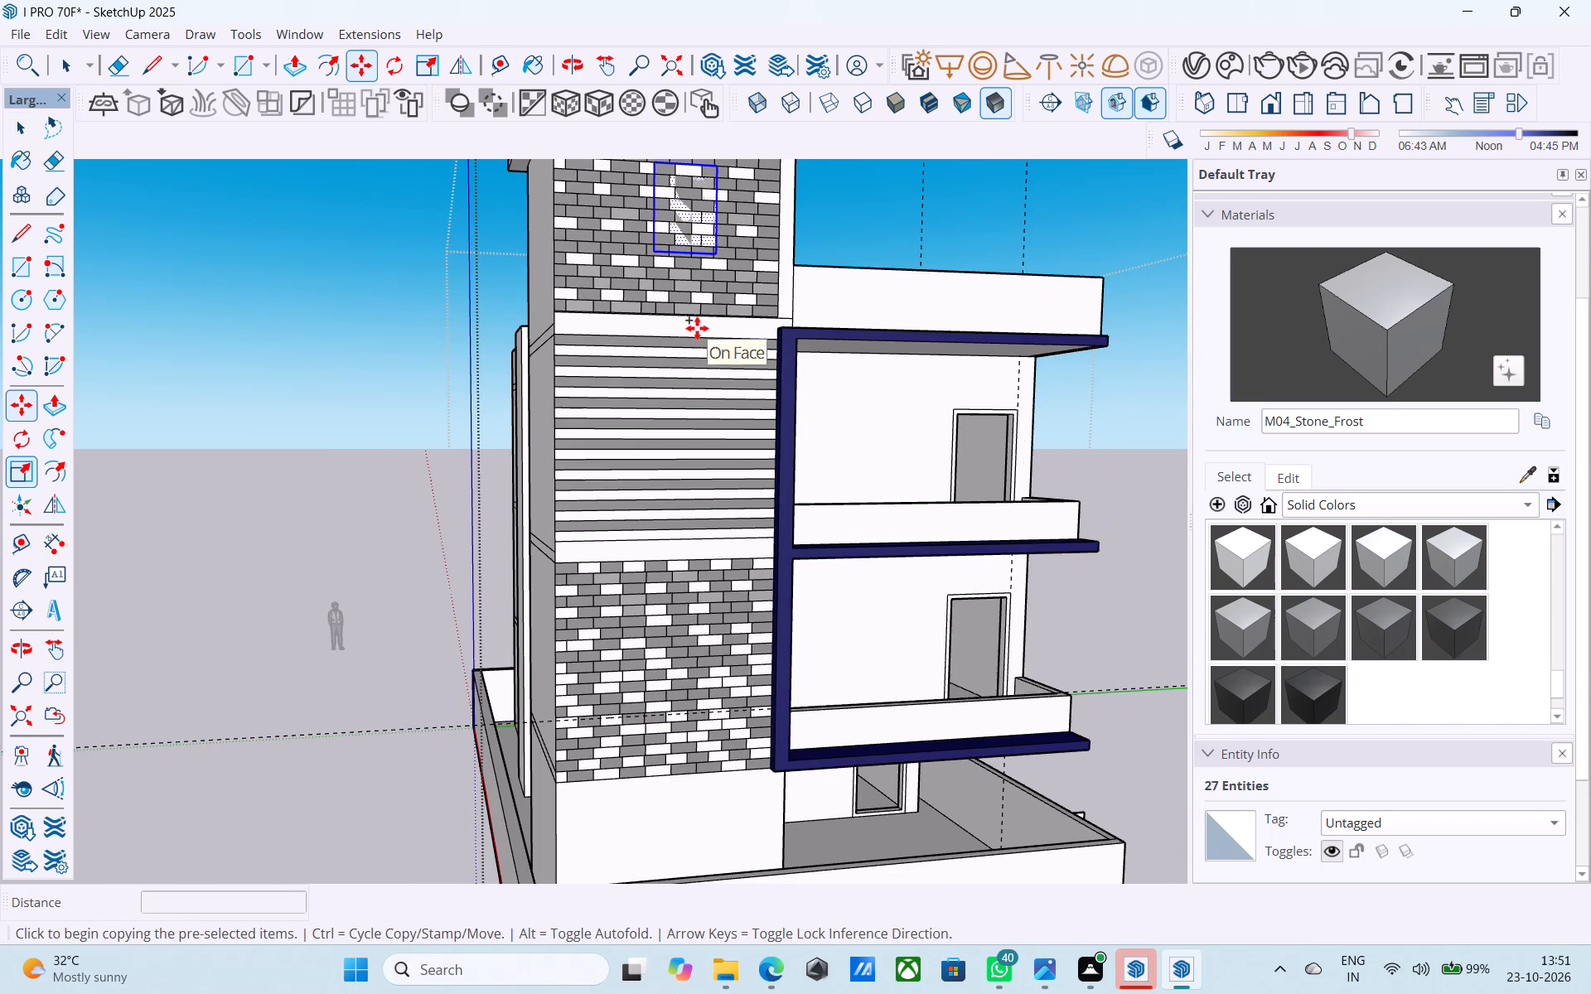
{"action": "left_click", "coordinate": [654, 248]}
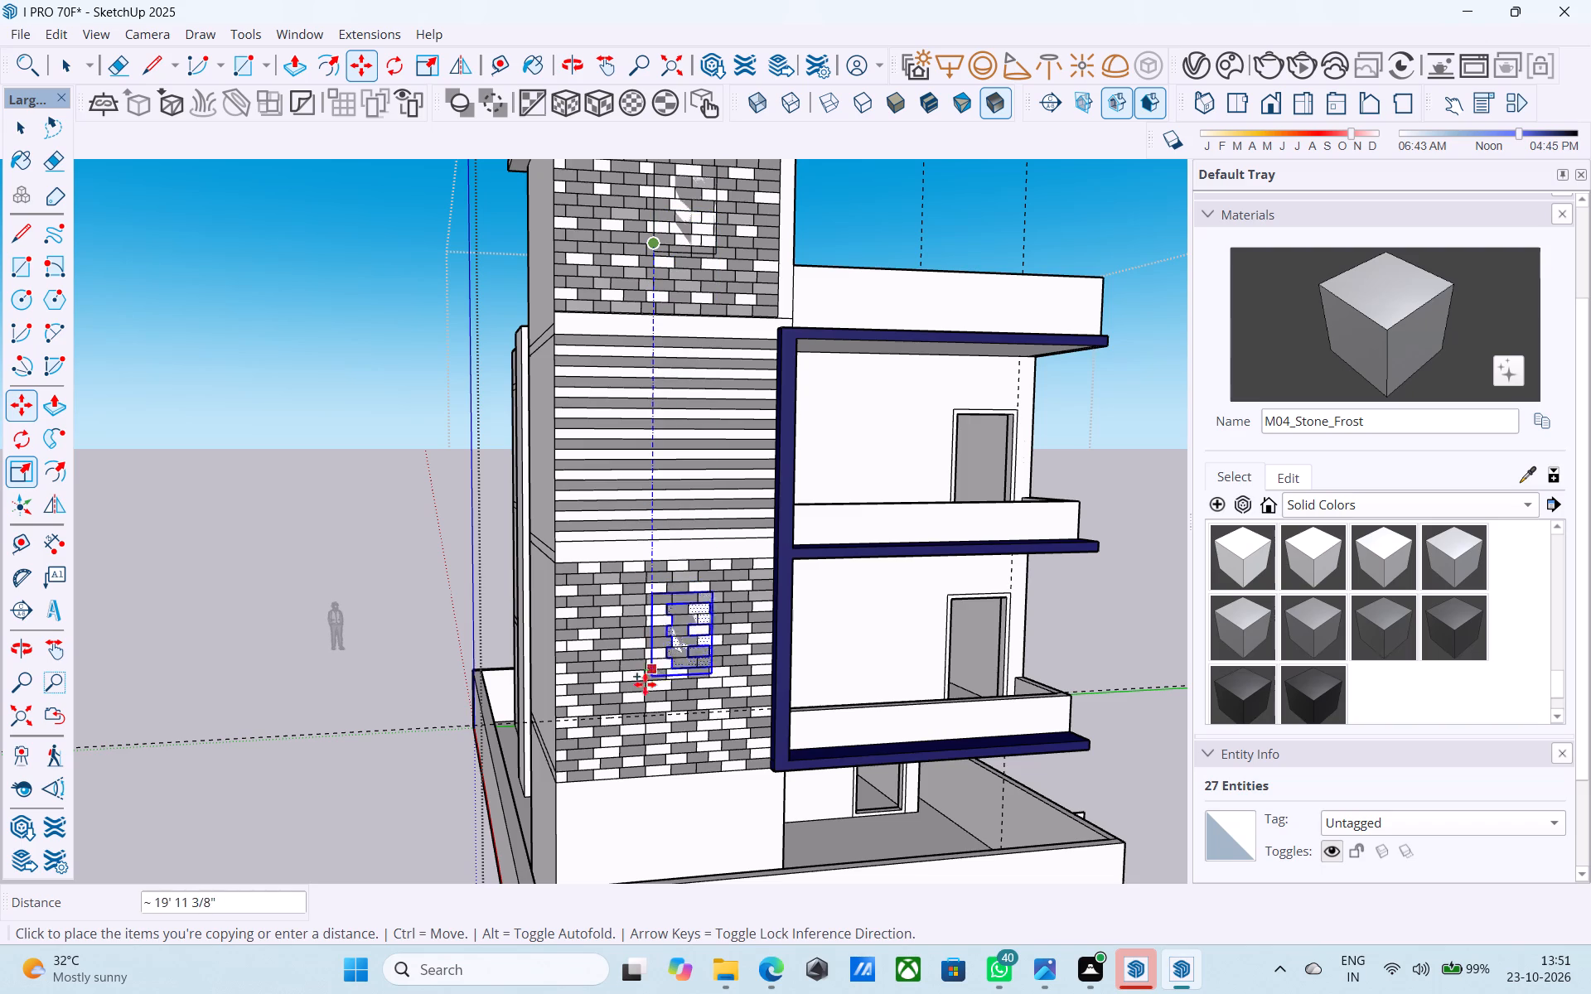
{"action": "scroll", "coordinate": [641, 695], "scroll_direction": "up", "scroll_amount": 7}
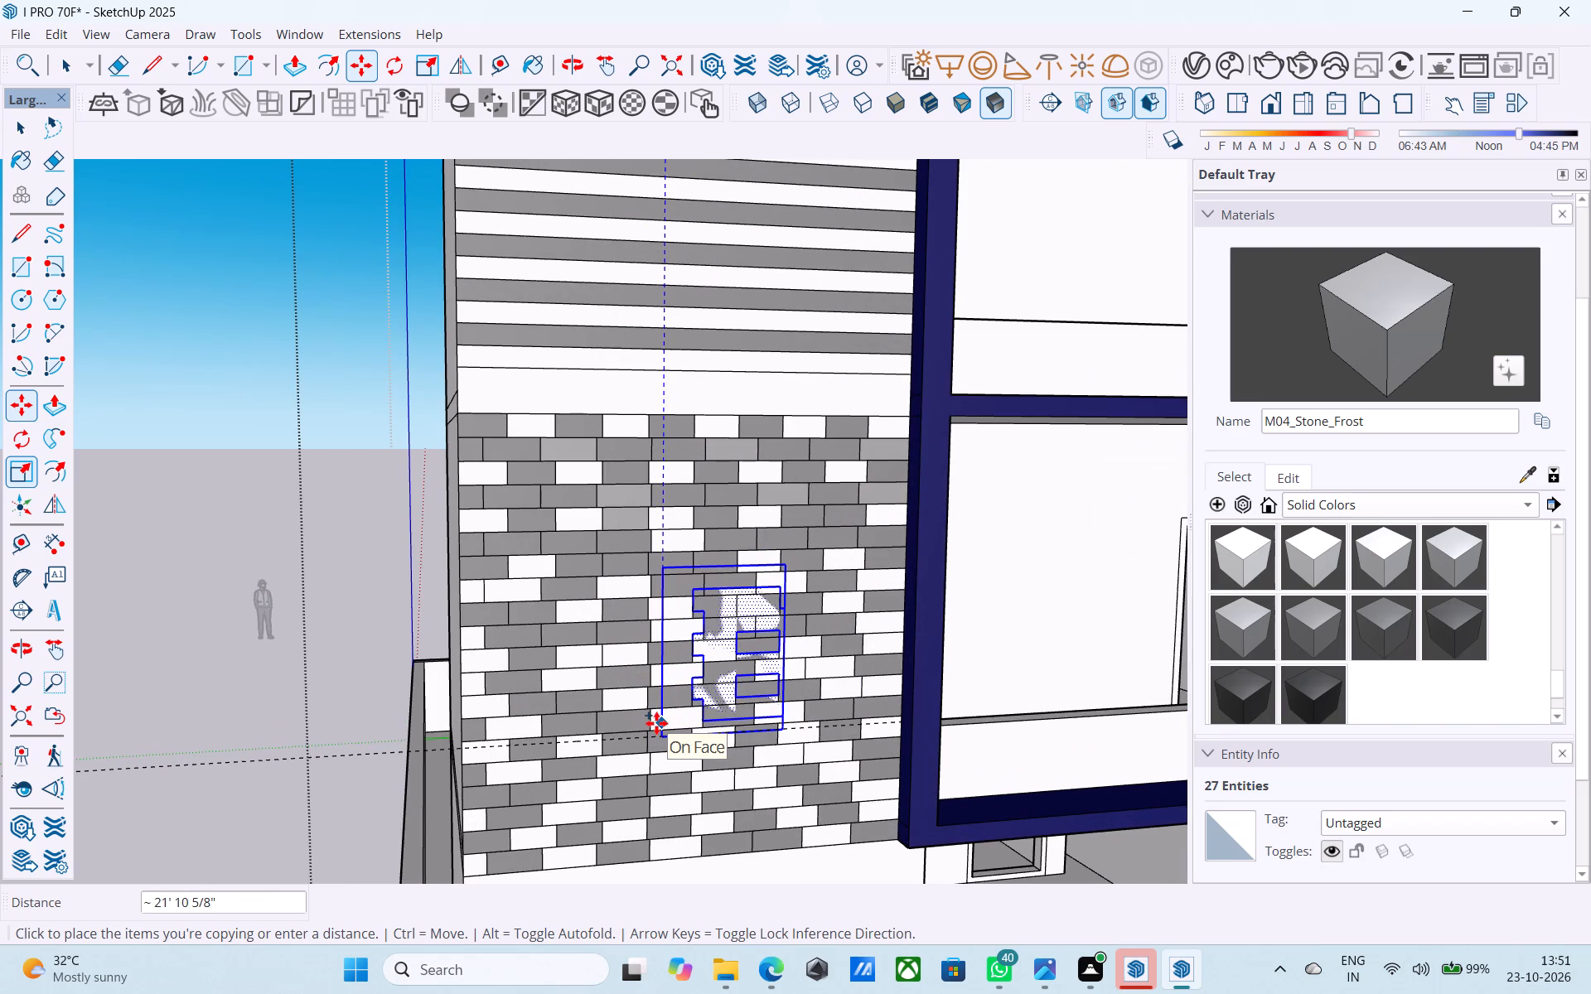
{"action": "left_click", "coordinate": [656, 723]}
{"action": "scroll", "coordinate": [653, 709], "scroll_direction": "down", "scroll_amount": 7}
{"action": "key", "text": "space"}
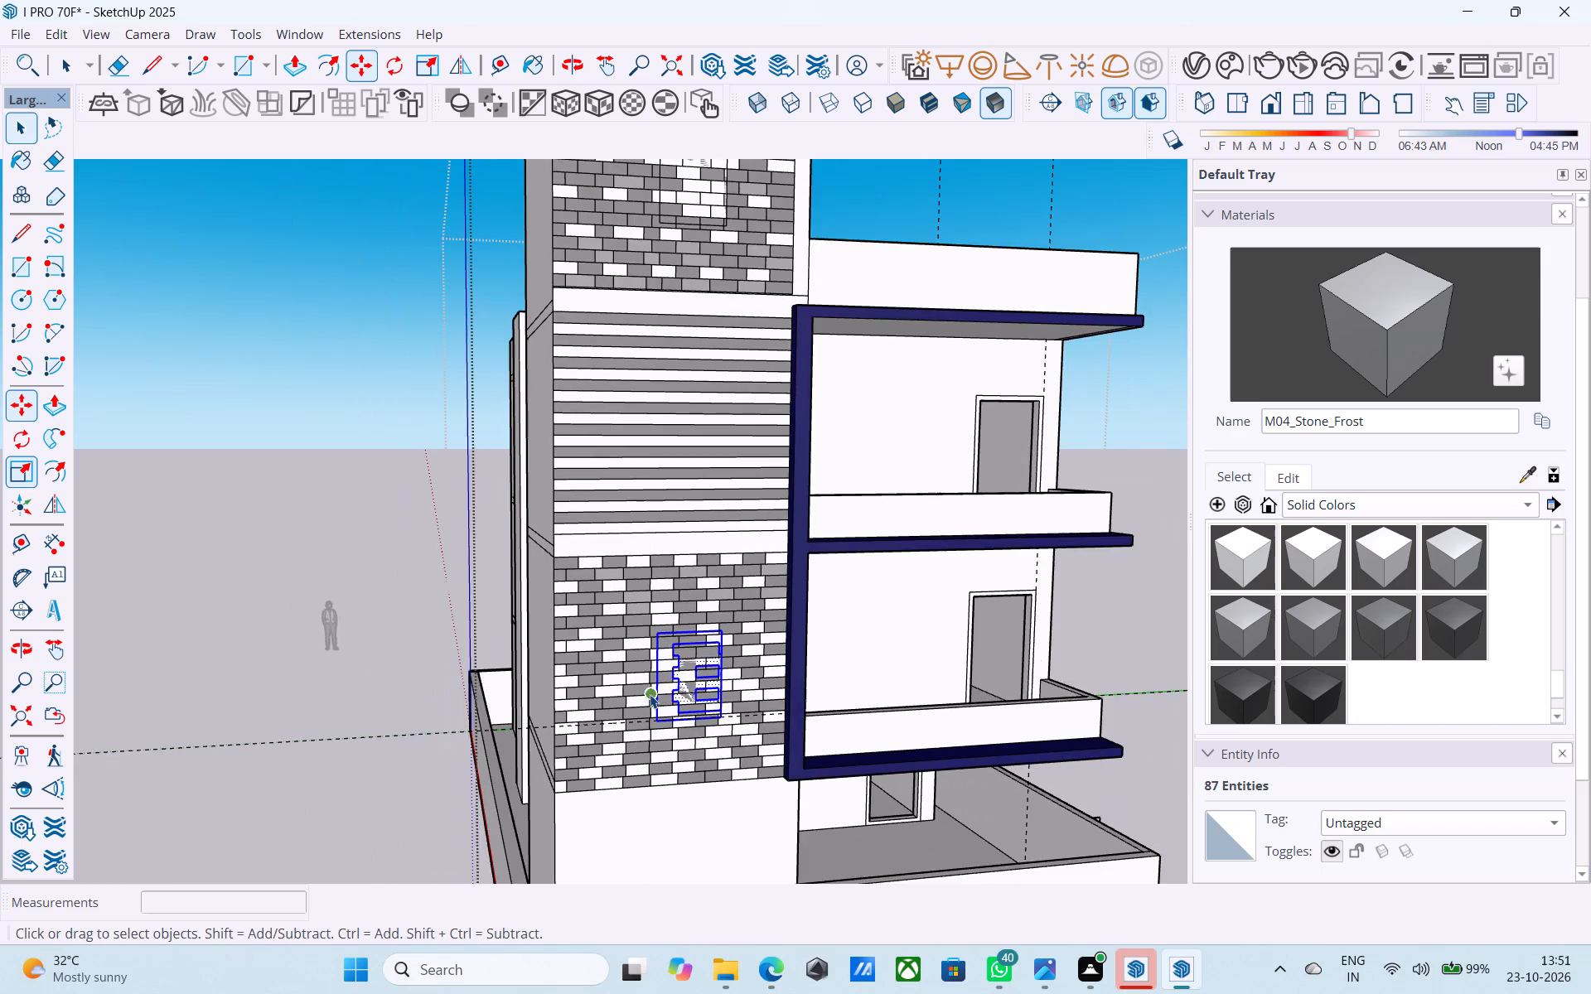
Place a horizontal guide 3' above the base line of the tower's striped panel.
{"action": "scroll", "coordinate": [683, 545], "scroll_direction": "down", "scroll_amount": 12}
{"action": "scroll", "coordinate": [682, 630], "scroll_direction": "up", "scroll_amount": 7}
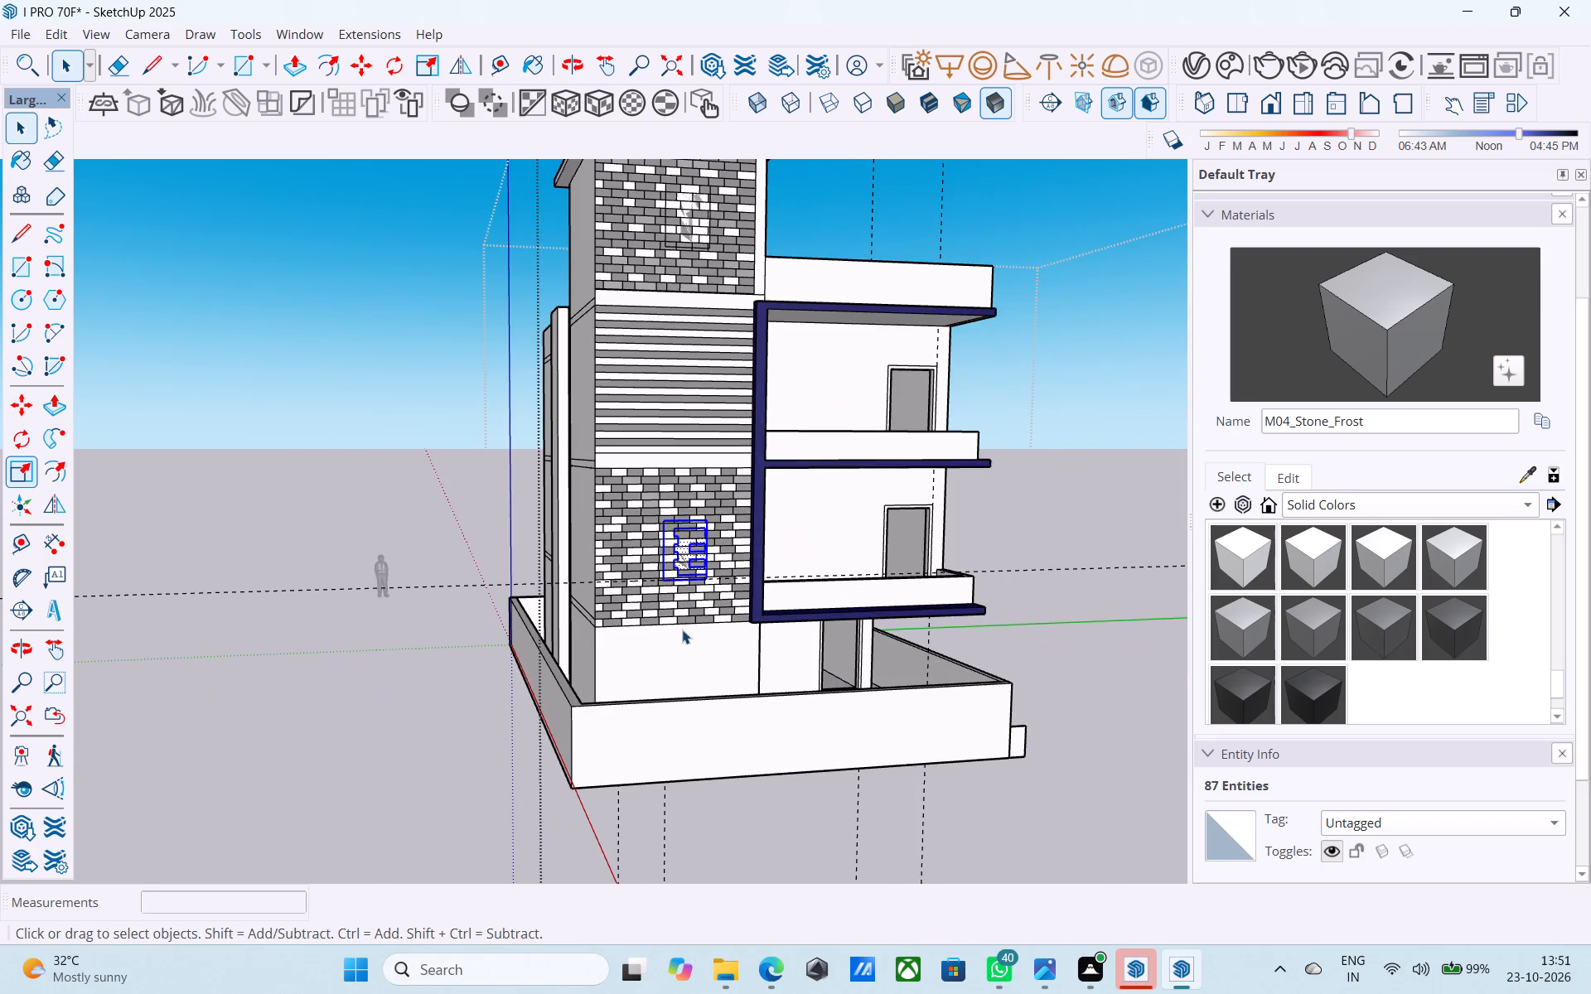
{"action": "middle_click_drag", "start_coordinate": [675, 475], "coordinate": [672, 500]}
{"action": "key", "text": "t"}
{"action": "scroll", "coordinate": [662, 487], "scroll_direction": "up", "scroll_amount": 5}
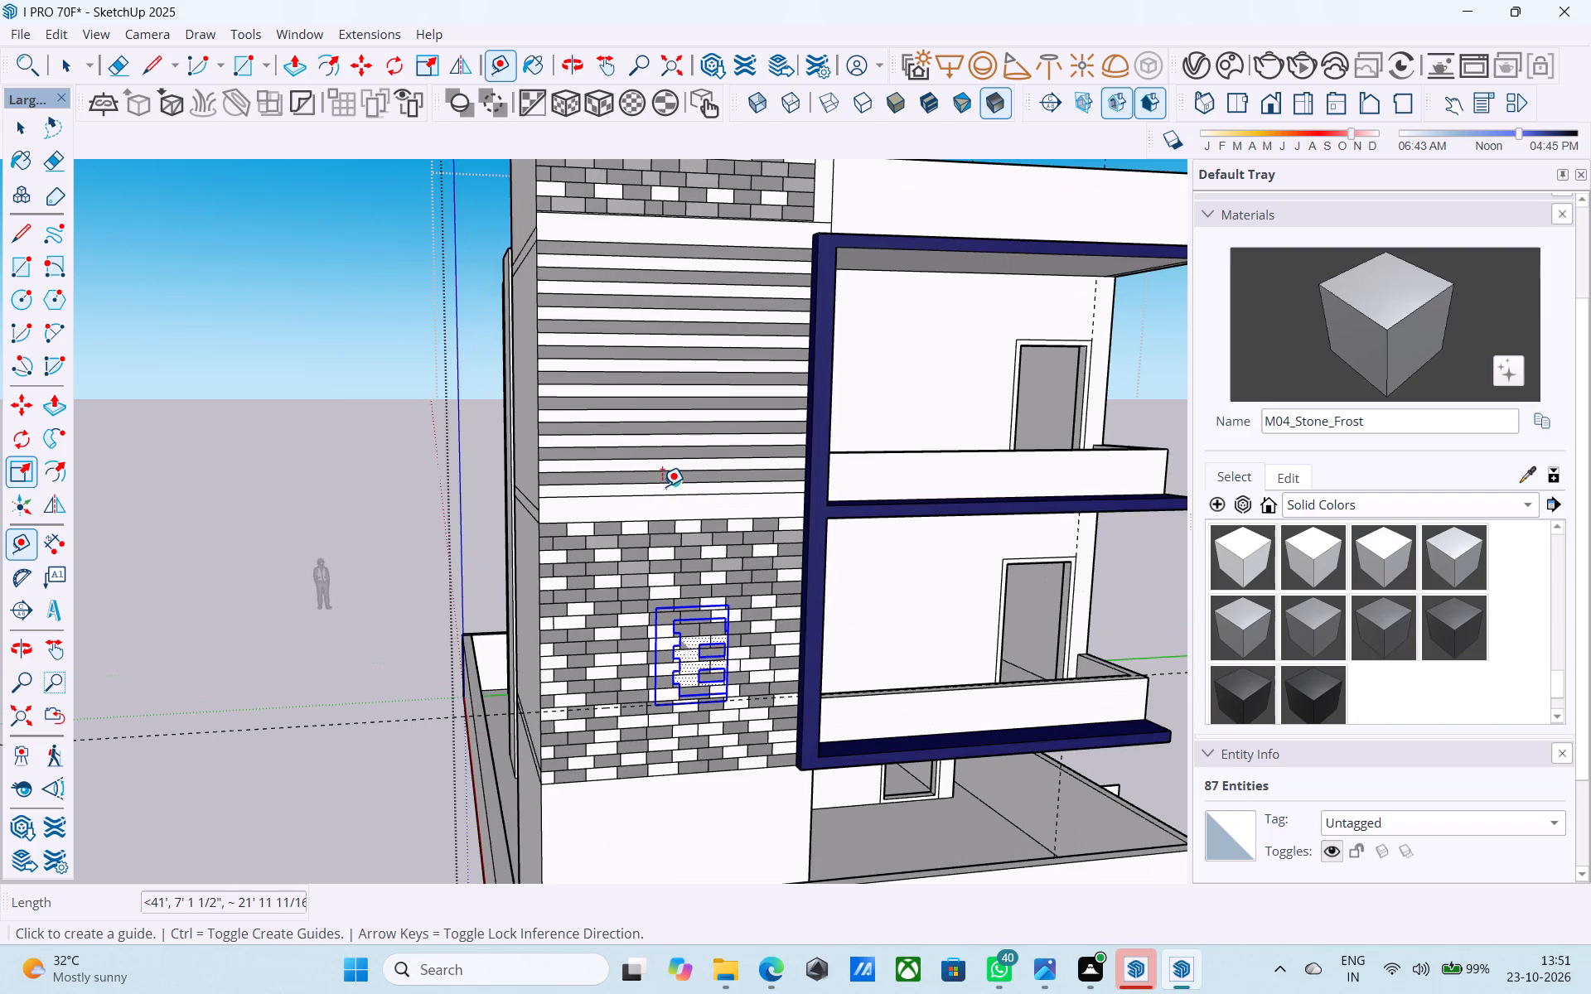
{"action": "left_click", "coordinate": [665, 493]}
{"action": "type", "text": "3'"}
{"action": "key", "text": "Return"}
{"action": "key", "text": "space"}
Copy the window rectangle from the lower brick panel straight up onto the striped panel, with its bottom on the new guide.
{"action": "key", "text": "m"}
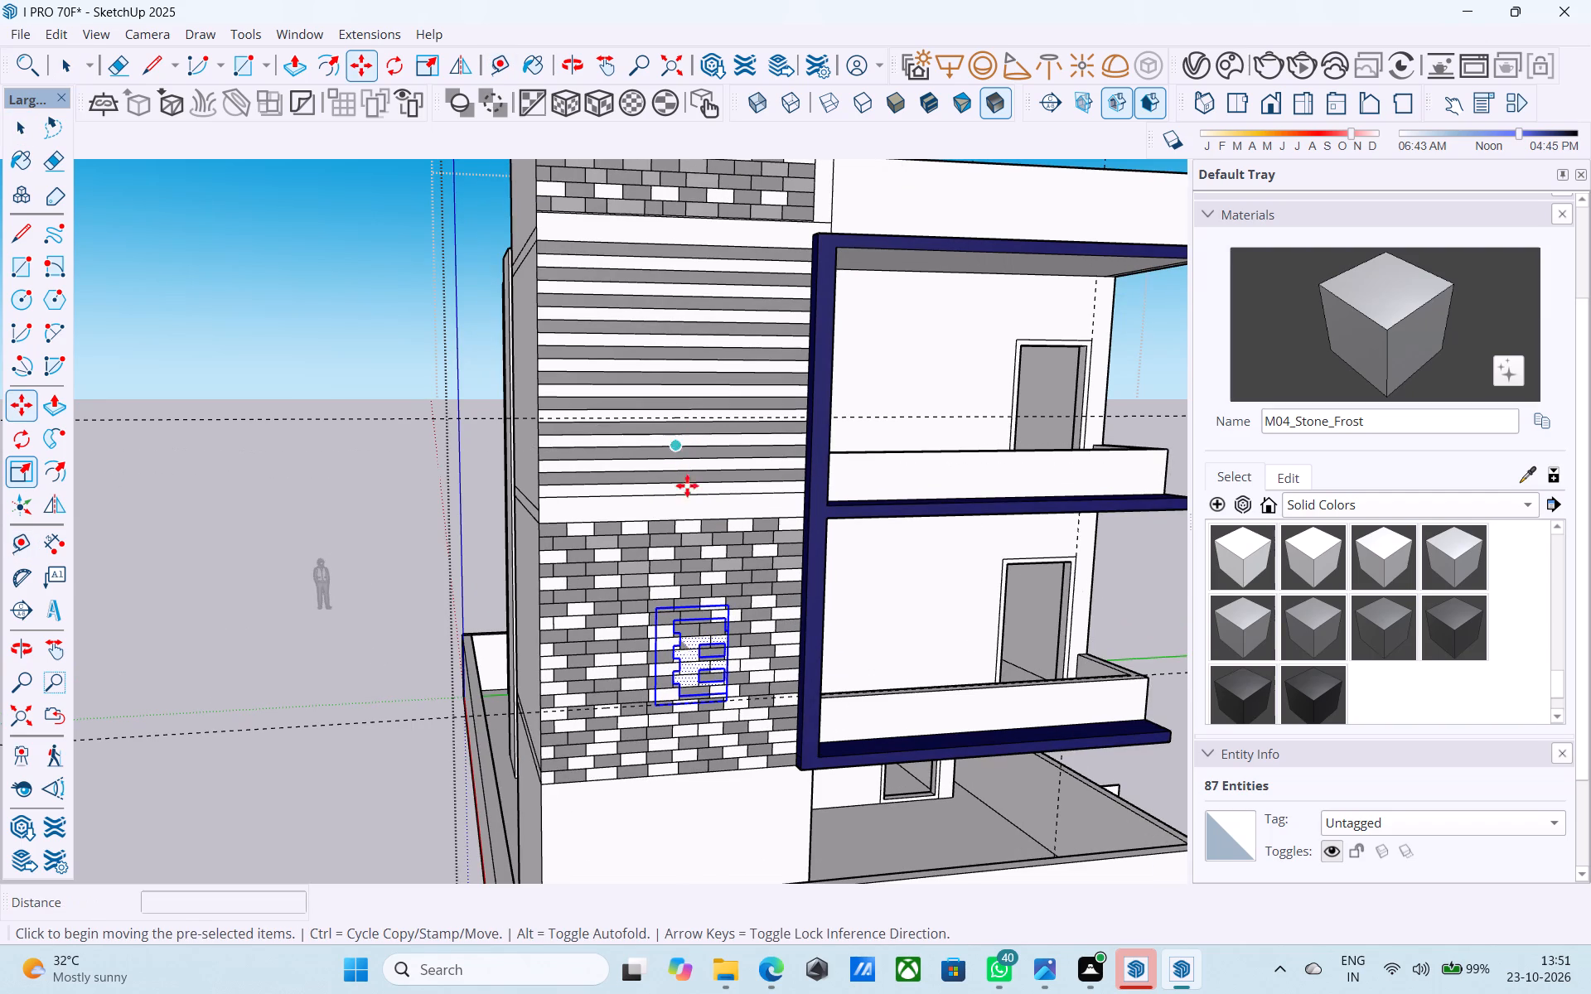
{"action": "left_click", "coordinate": [661, 710]}
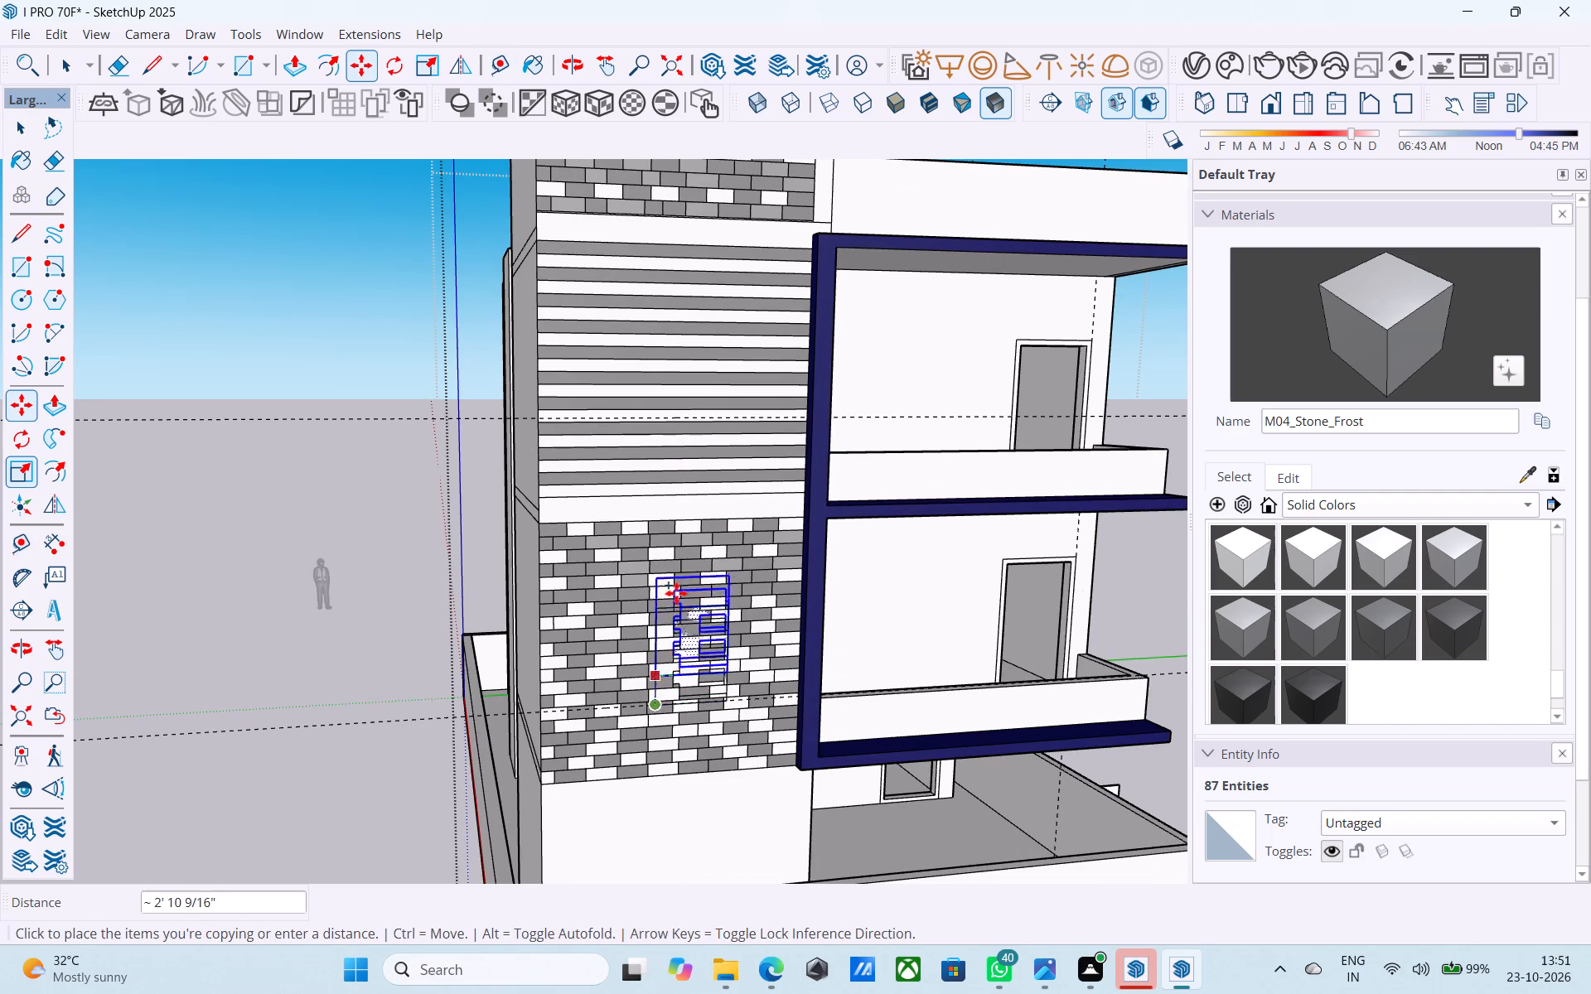
{"action": "scroll", "coordinate": [651, 427], "scroll_direction": "up", "scroll_amount": 6}
{"action": "left_click", "coordinate": [660, 409]}
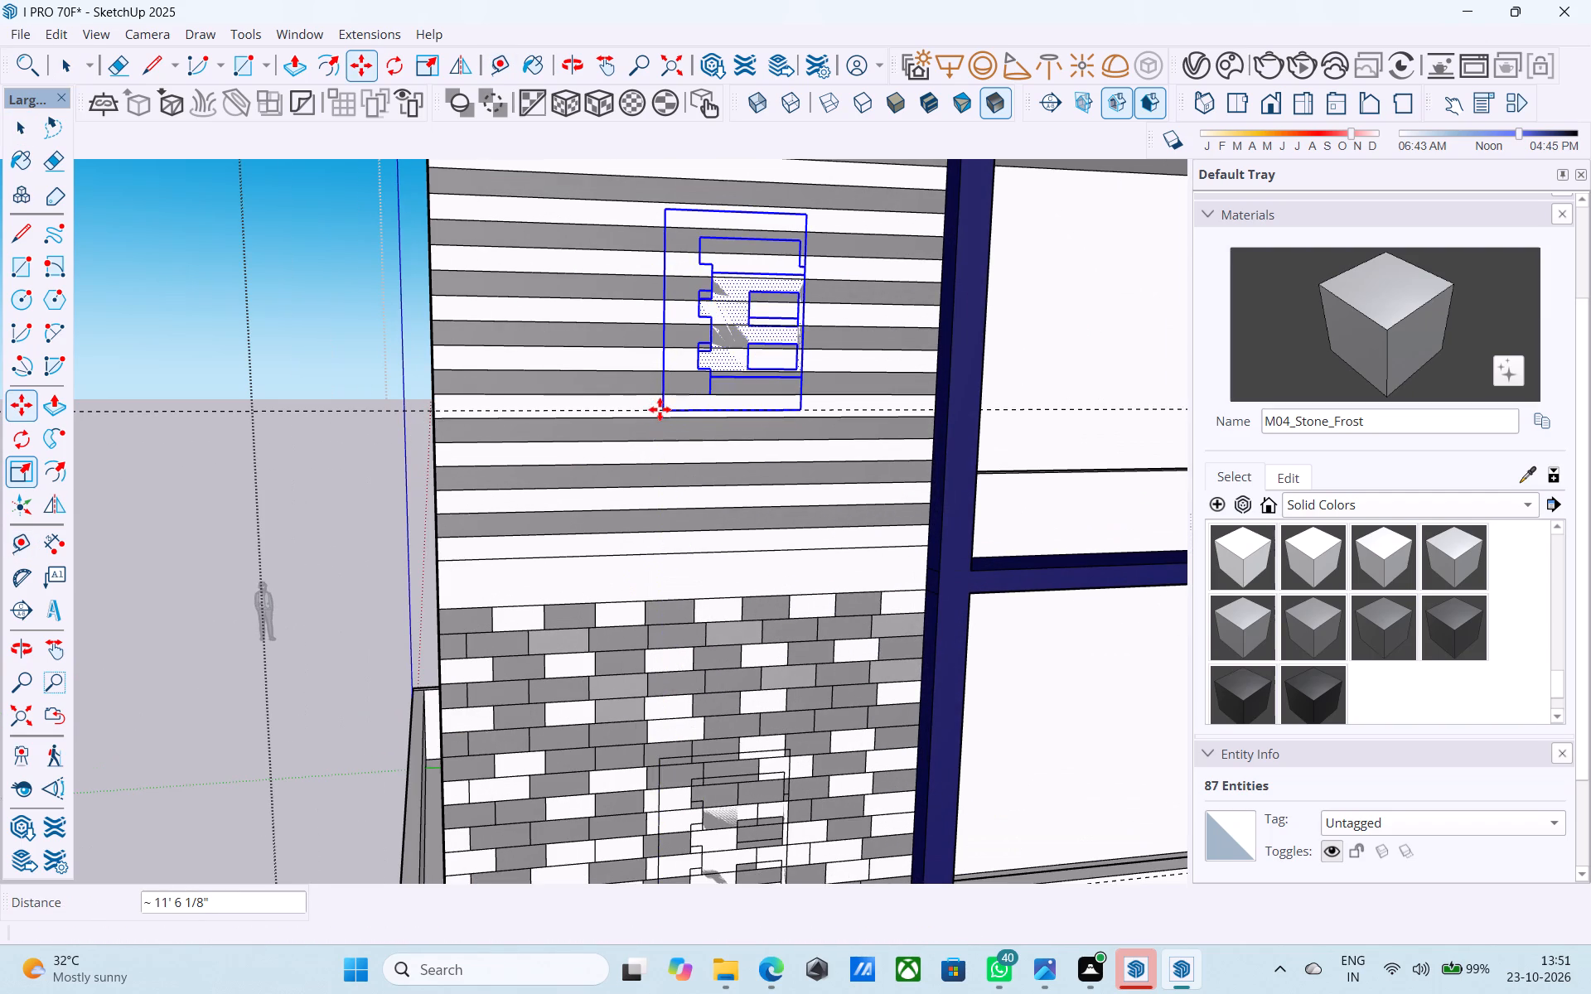
Erase the stripe and brick lines crossing the upper part of the window rectangle on the tower's striped panel.
{"action": "key", "text": "e"}
{"action": "left_click_drag", "start_coordinate": [708, 322], "coordinate": [701, 335]}
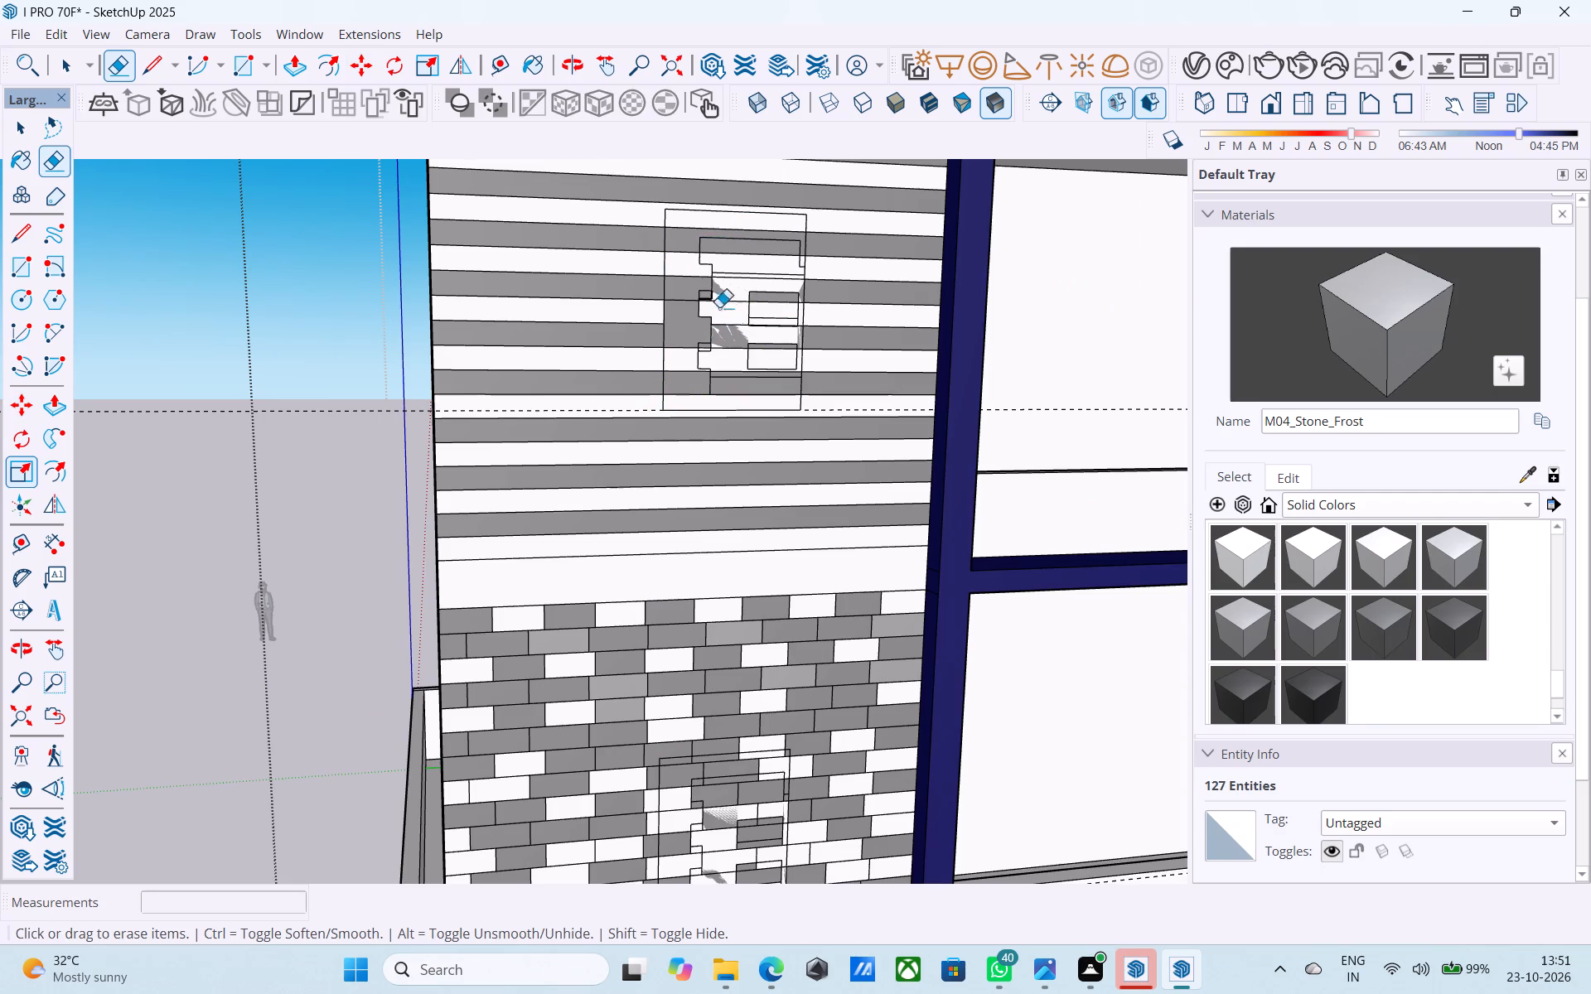
{"action": "left_click_drag", "start_coordinate": [701, 276], "coordinate": [708, 325]}
{"action": "left_click_drag", "start_coordinate": [713, 258], "coordinate": [730, 304]}
{"action": "left_click_drag", "start_coordinate": [708, 244], "coordinate": [708, 281]}
{"action": "left_click_drag", "start_coordinate": [687, 239], "coordinate": [687, 263]}
{"action": "left_click_drag", "start_coordinate": [688, 248], "coordinate": [694, 255]}
{"action": "left_click_drag", "start_coordinate": [703, 243], "coordinate": [711, 263]}
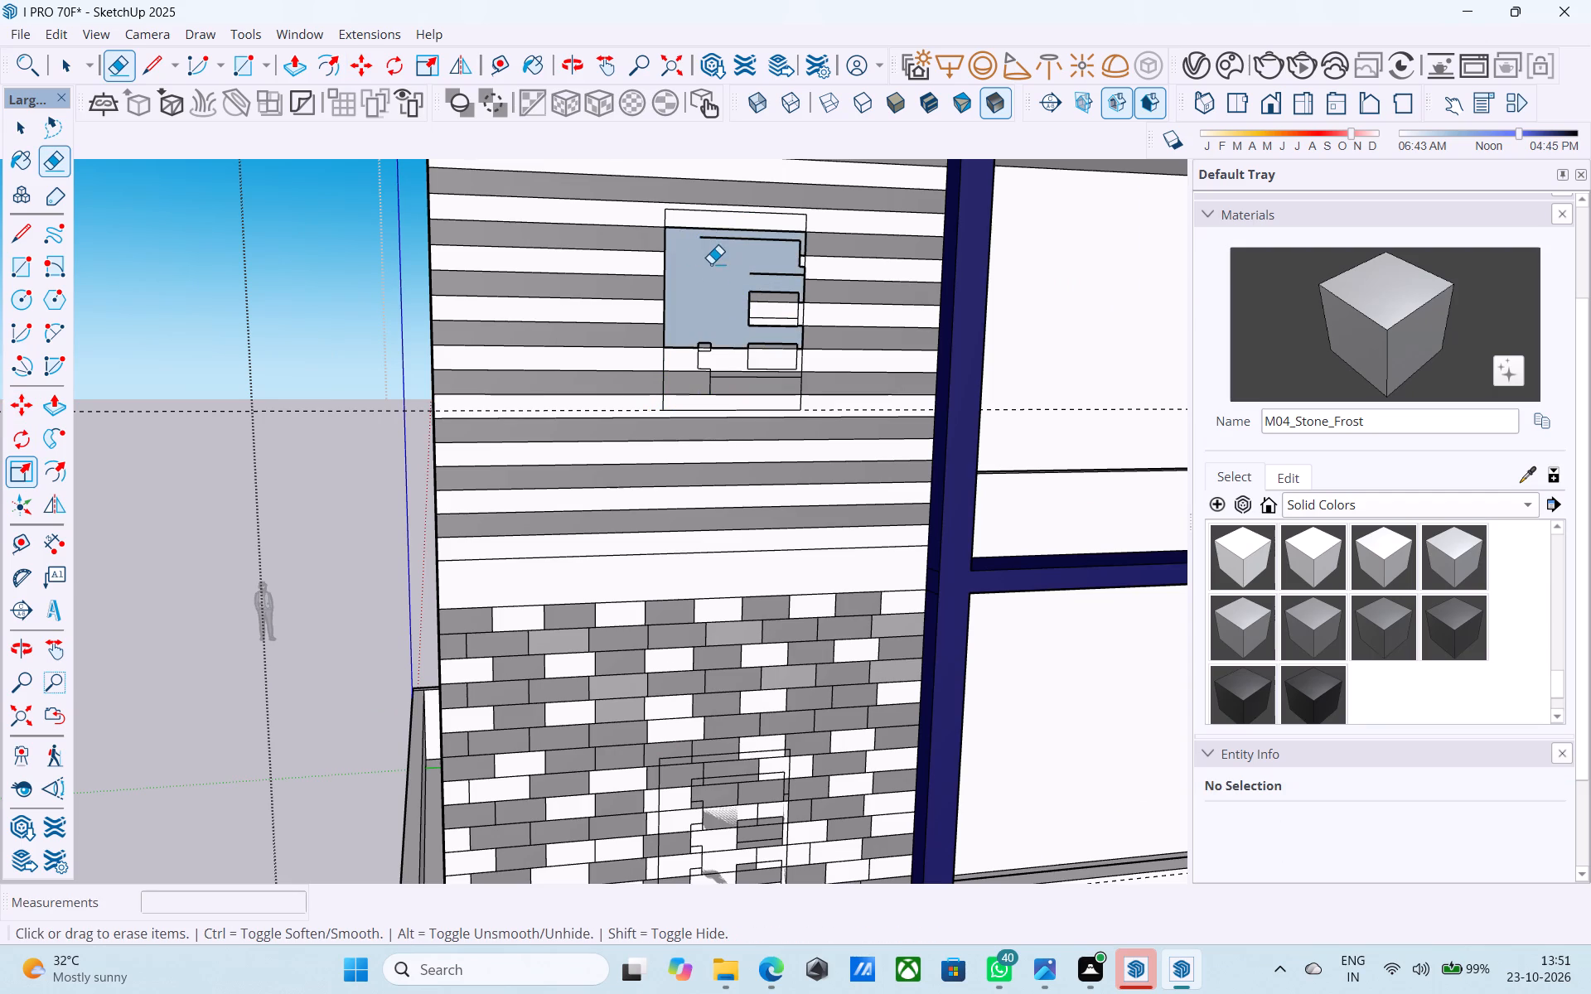
{"action": "left_click_drag", "start_coordinate": [717, 224], "coordinate": [722, 238]}
{"action": "left_click", "coordinate": [720, 235]}
{"action": "left_click", "coordinate": [761, 239]}
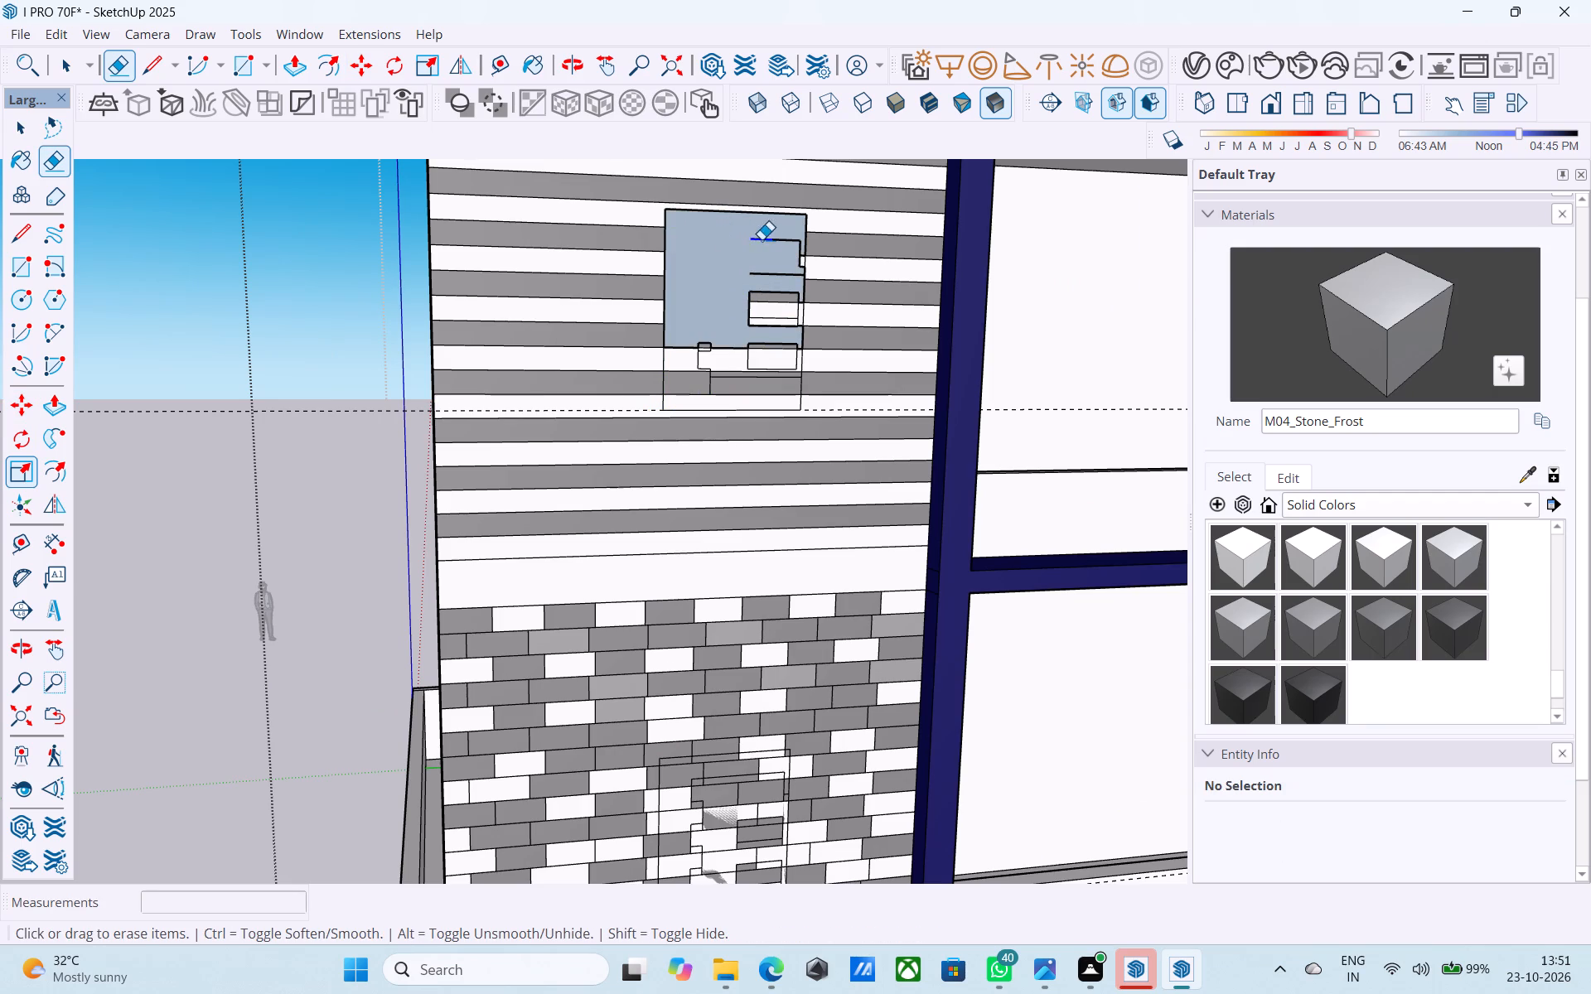
{"action": "left_click_drag", "start_coordinate": [766, 247], "coordinate": [777, 294]}
{"action": "left_click_drag", "start_coordinate": [773, 302], "coordinate": [763, 340]}
{"action": "left_click_drag", "start_coordinate": [762, 304], "coordinate": [762, 313]}
{"action": "left_click_drag", "start_coordinate": [754, 292], "coordinate": [752, 310]}
{"action": "left_click_drag", "start_coordinate": [751, 306], "coordinate": [745, 347]}
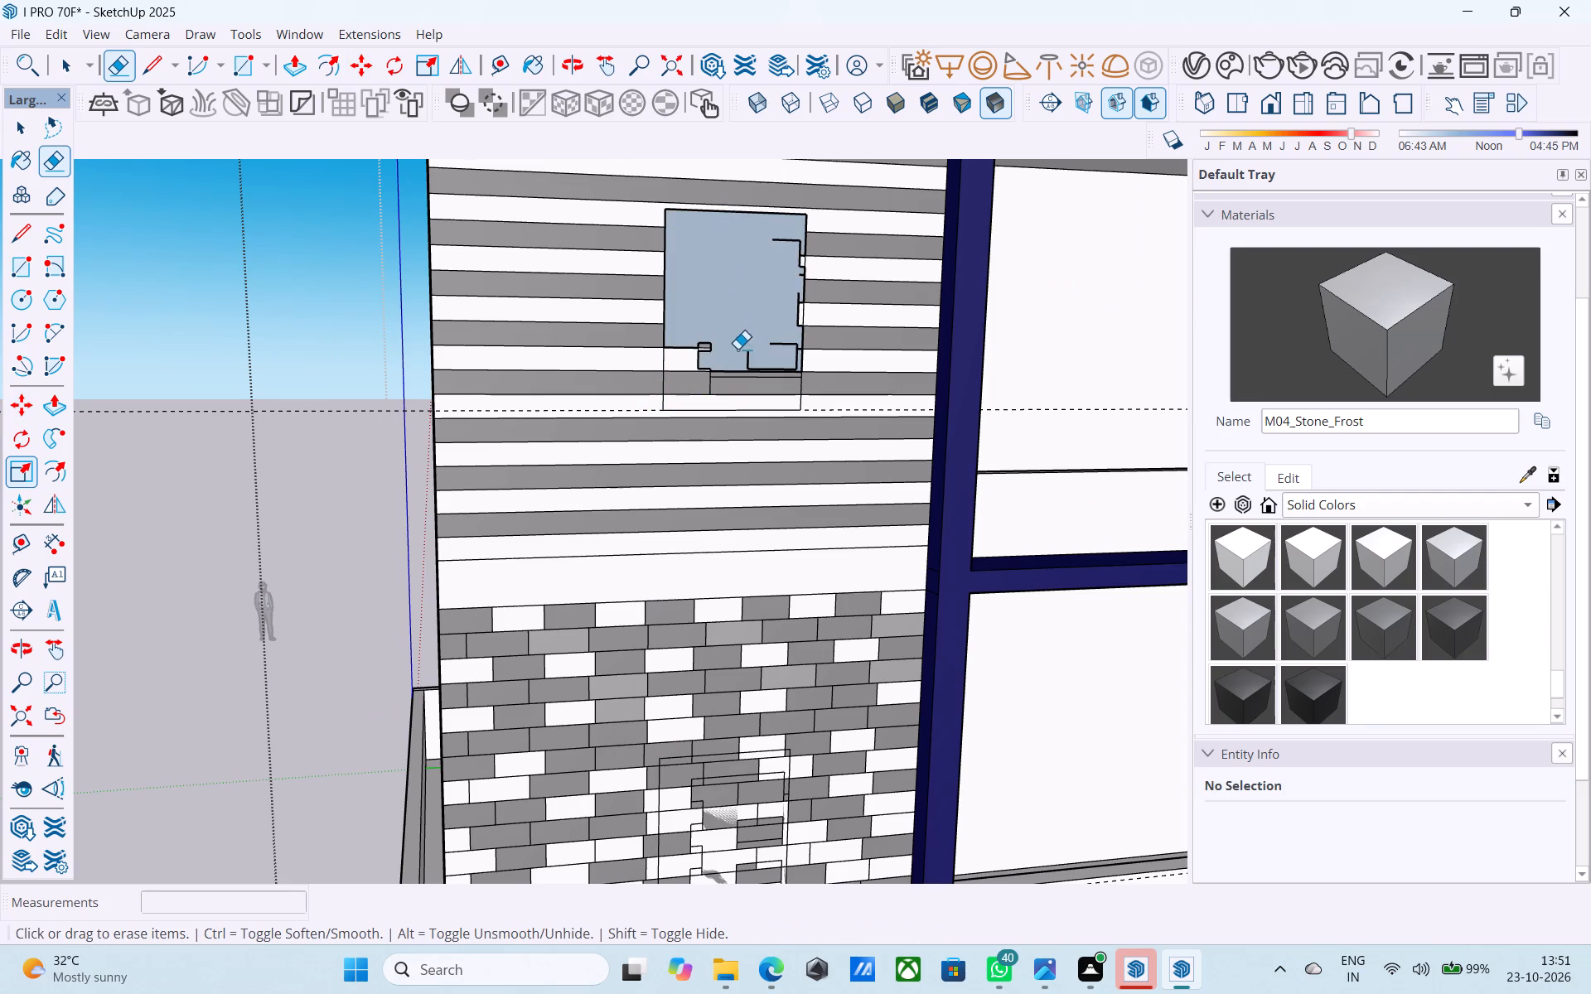
Erase the remaining brick and stripe lines inside the lower part of the striped panel's window rectangle.
{"action": "left_click_drag", "start_coordinate": [718, 359], "coordinate": [707, 372]}
{"action": "left_click", "coordinate": [691, 354]}
{"action": "left_click_drag", "start_coordinate": [700, 341], "coordinate": [705, 356]}
{"action": "left_click", "coordinate": [701, 351]}
{"action": "left_click", "coordinate": [691, 350]}
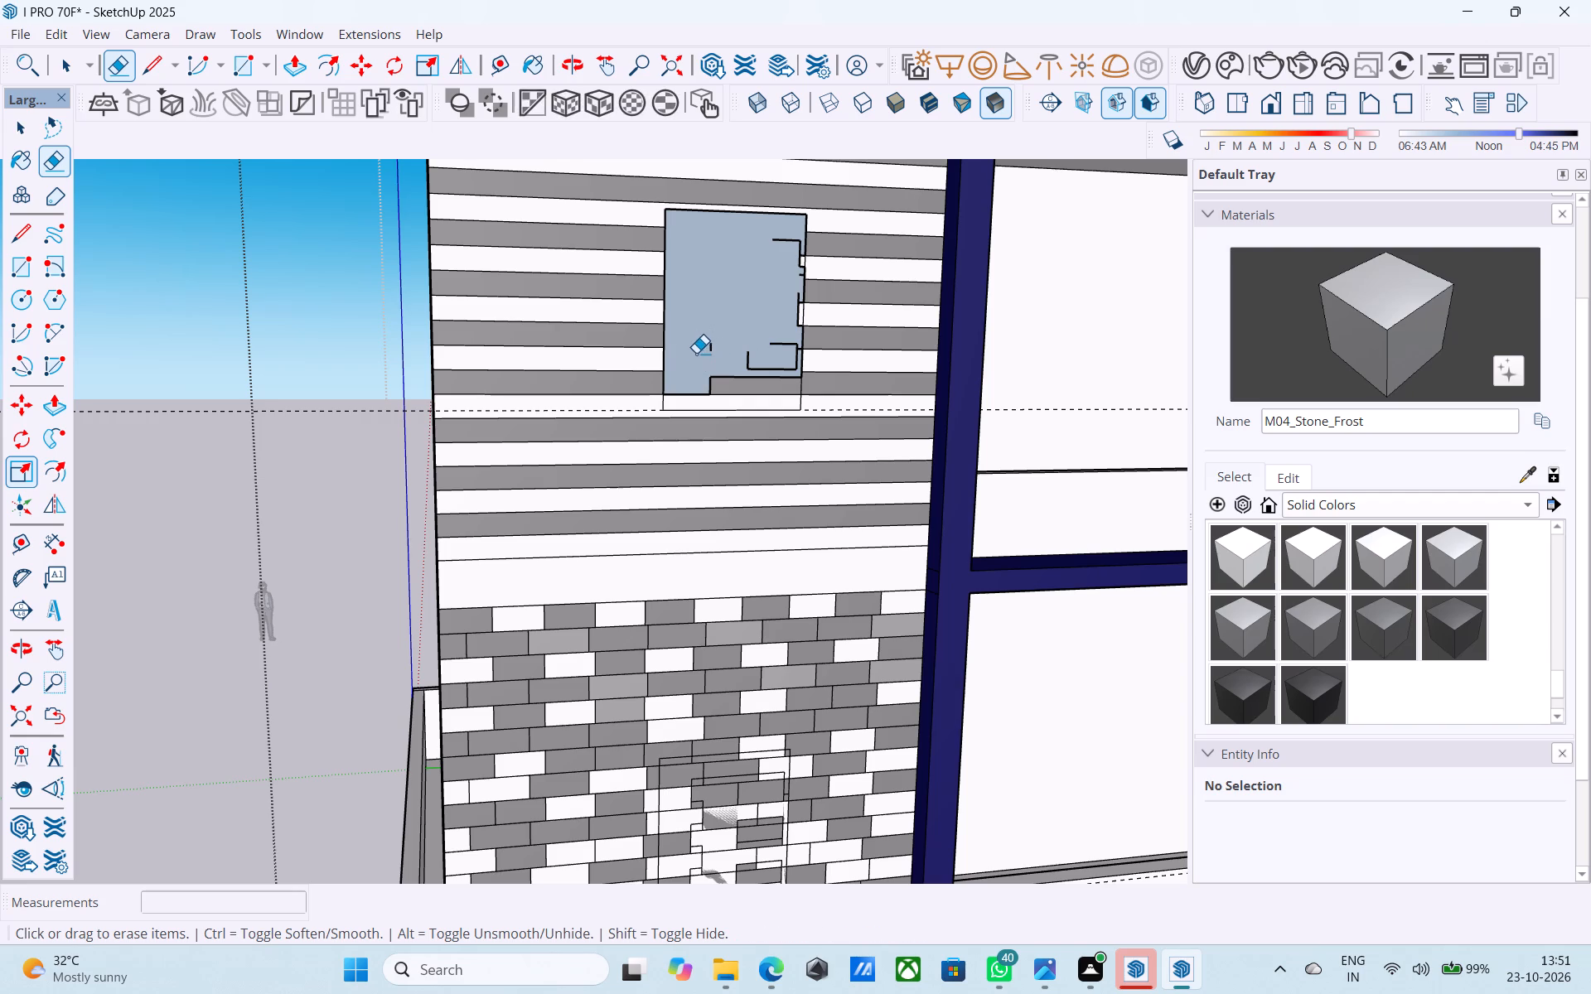
{"action": "left_click", "coordinate": [707, 353]}
{"action": "left_click_drag", "start_coordinate": [713, 349], "coordinate": [723, 364]}
{"action": "left_click_drag", "start_coordinate": [714, 378], "coordinate": [707, 382]}
{"action": "left_click", "coordinate": [716, 397]}
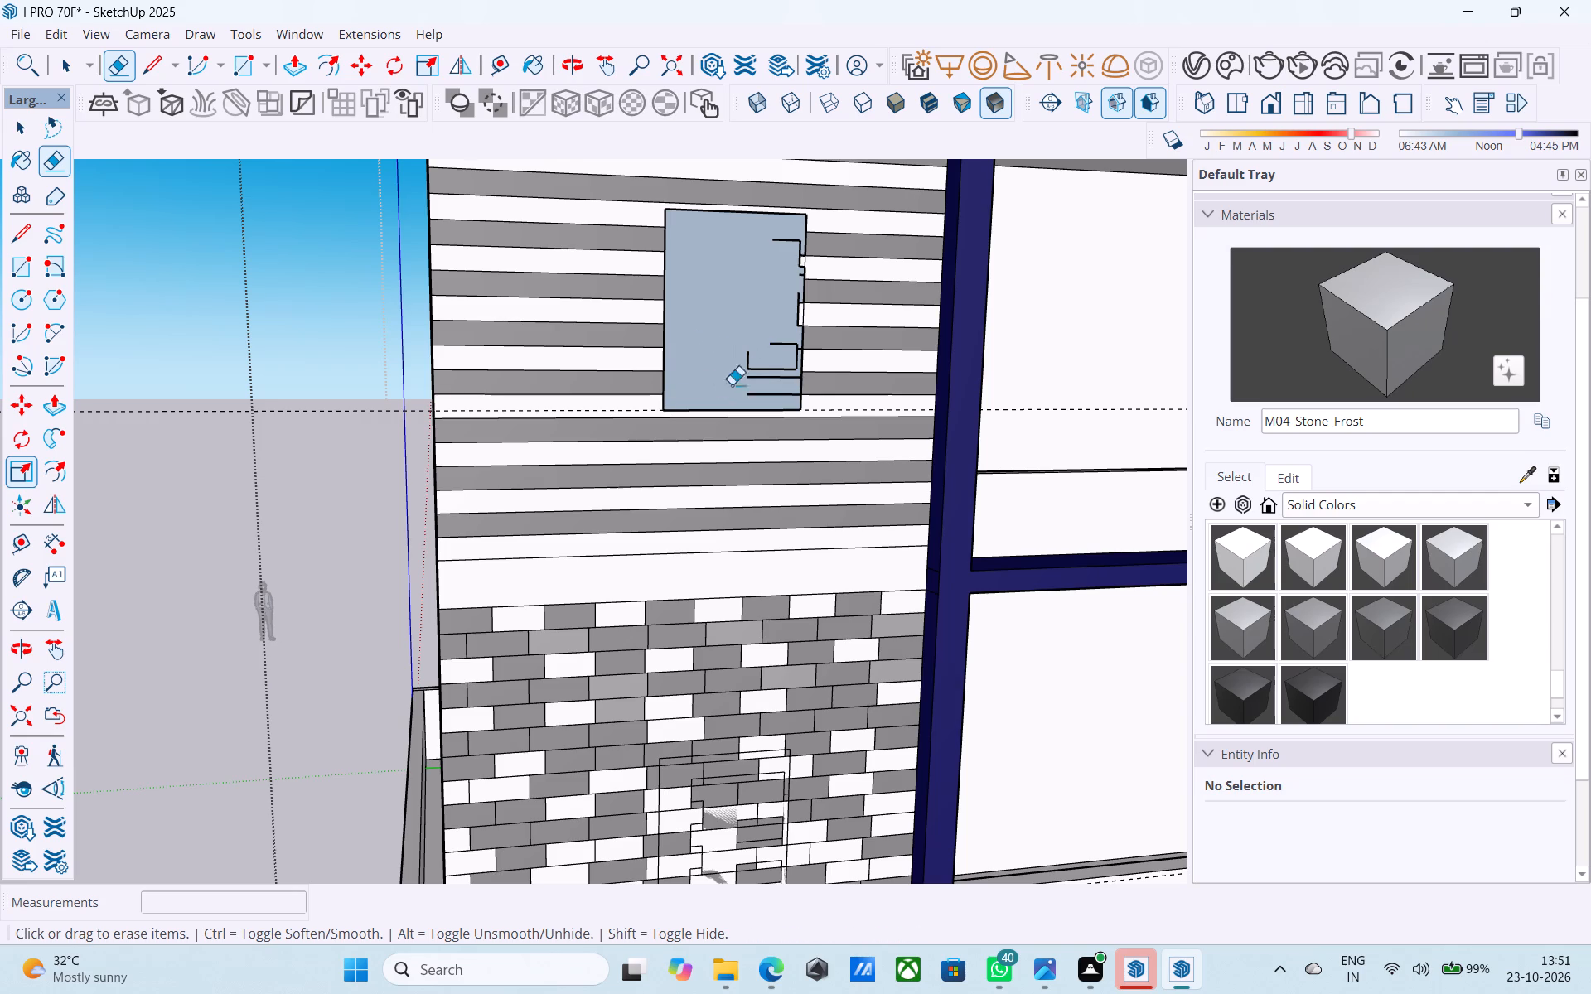
{"action": "left_click", "coordinate": [763, 370]}
{"action": "left_click_drag", "start_coordinate": [758, 366], "coordinate": [764, 382]}
{"action": "left_click", "coordinate": [757, 361]}
{"action": "left_click_drag", "start_coordinate": [750, 359], "coordinate": [740, 360]}
{"action": "left_click_drag", "start_coordinate": [786, 335], "coordinate": [793, 374]}
{"action": "left_click_drag", "start_coordinate": [790, 375], "coordinate": [781, 398]}
{"action": "left_click_drag", "start_coordinate": [786, 384], "coordinate": [757, 396]}
Erase the leftover brick line fragments along the upper right edge inside the striped panel's window rectangle.
{"action": "scroll", "coordinate": [795, 377], "scroll_direction": "up", "scroll_amount": 4}
{"action": "left_click_drag", "start_coordinate": [799, 356], "coordinate": [791, 355]}
{"action": "left_click", "coordinate": [797, 337]}
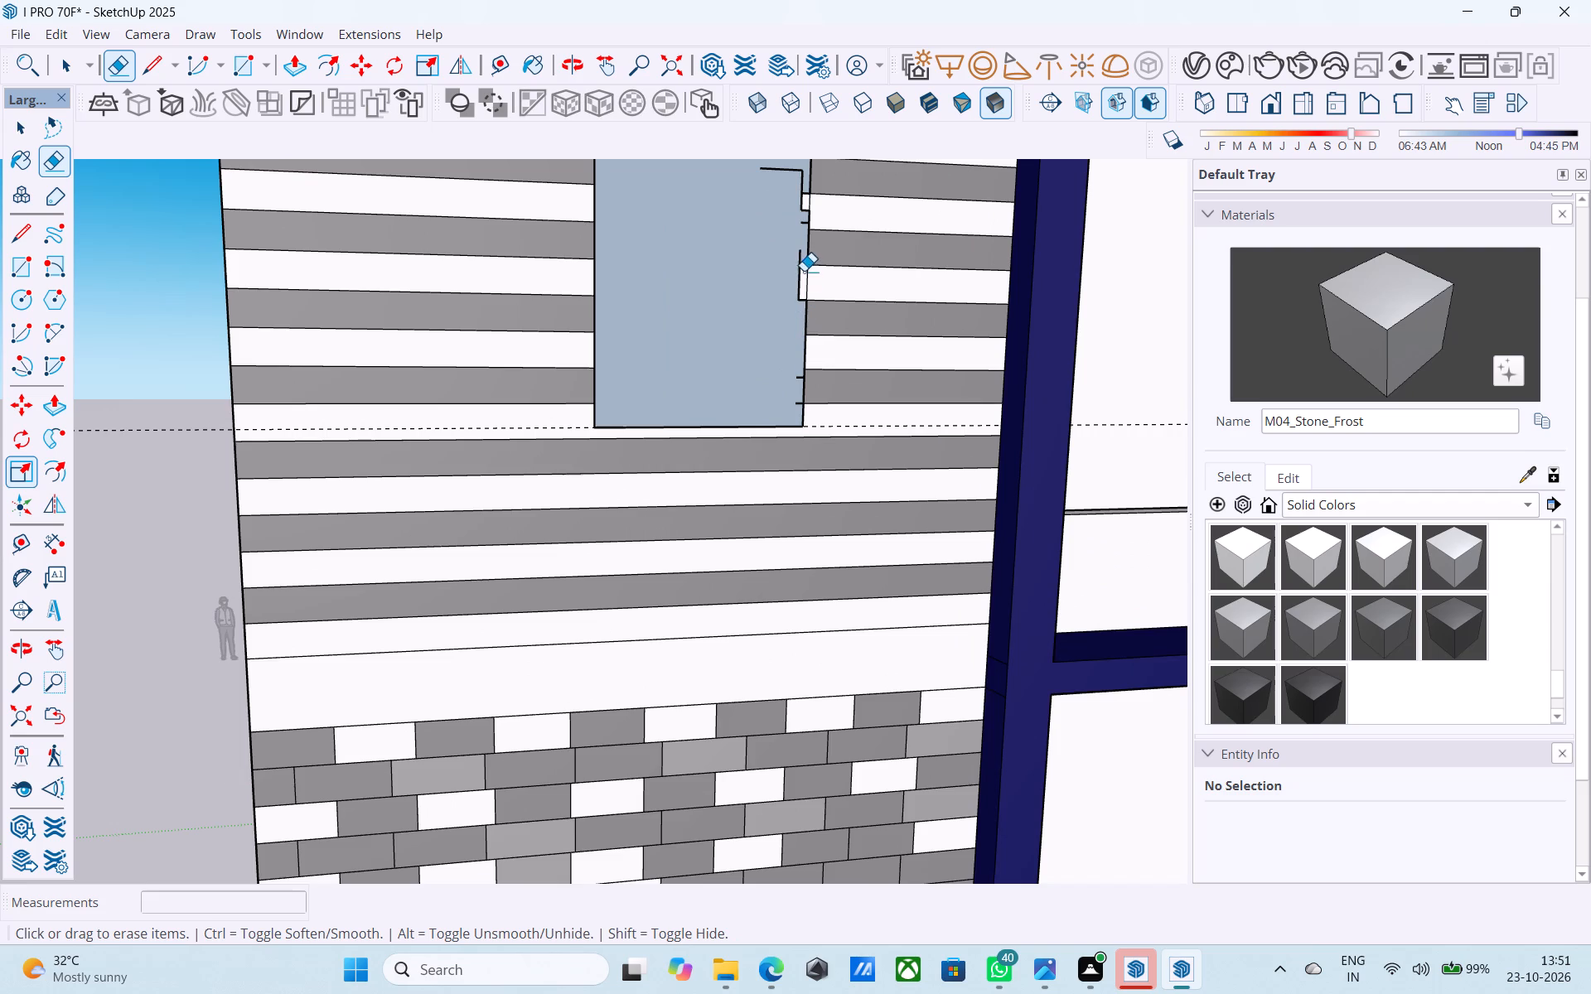
{"action": "left_click", "coordinate": [800, 271]}
{"action": "left_click", "coordinate": [798, 304]}
{"action": "left_click", "coordinate": [800, 258]}
{"action": "left_click", "coordinate": [800, 180]}
{"action": "left_click_drag", "start_coordinate": [801, 190], "coordinate": [803, 204]}
{"action": "left_click", "coordinate": [795, 175]}
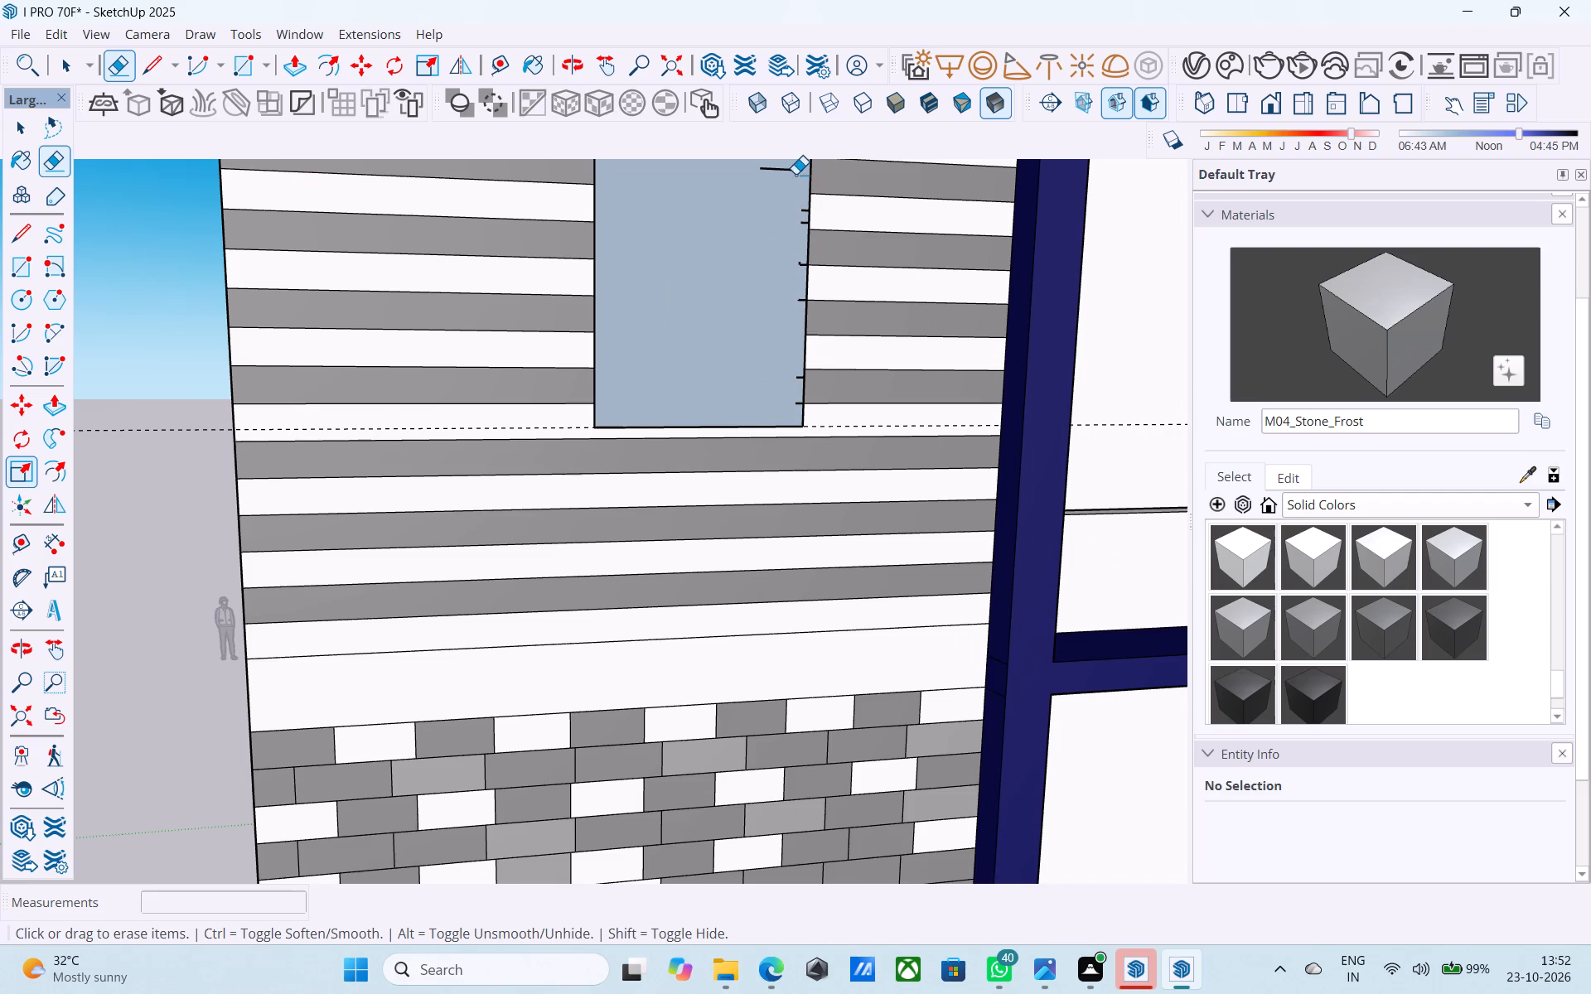
{"action": "left_click", "coordinate": [792, 168]}
{"action": "left_click", "coordinate": [801, 209]}
{"action": "left_click_drag", "start_coordinate": [802, 211], "coordinate": [800, 224]}
{"action": "left_click_drag", "start_coordinate": [799, 233], "coordinate": [806, 210]}
Erase the remaining short line stubs along the lower right edge inside the striped panel's window rectangle.
{"action": "scroll", "coordinate": [596, 335], "scroll_direction": "down", "scroll_amount": 1}
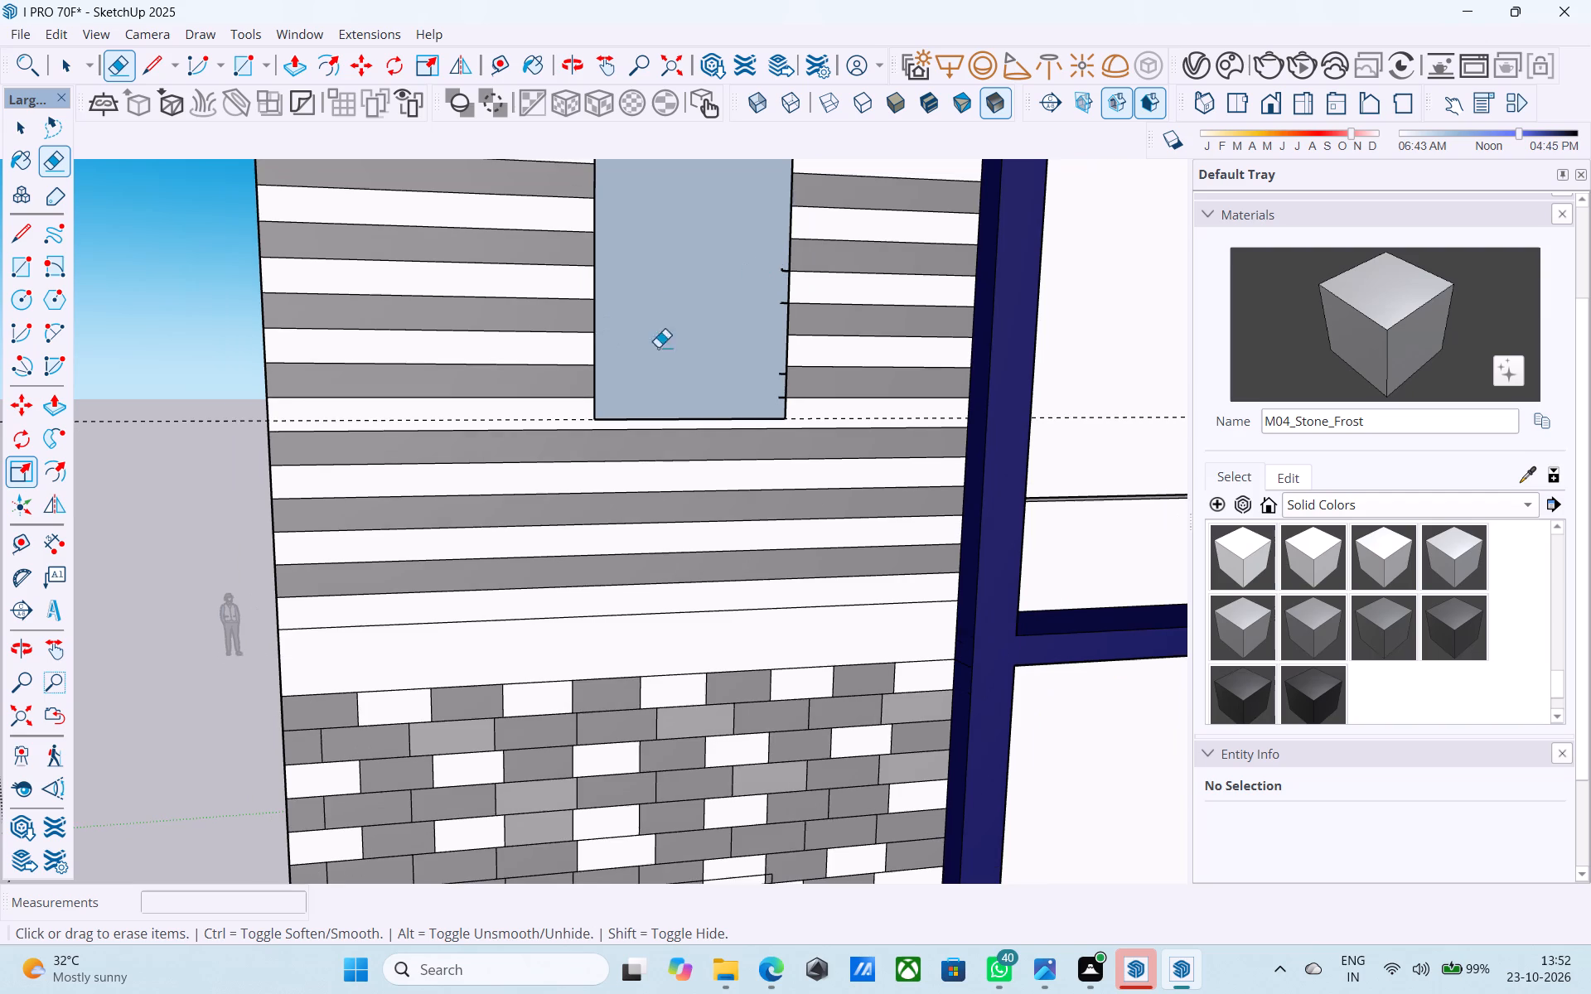
{"action": "scroll", "coordinate": [798, 262], "scroll_direction": "up", "scroll_amount": 6}
{"action": "left_click_drag", "start_coordinate": [776, 275], "coordinate": [766, 298]}
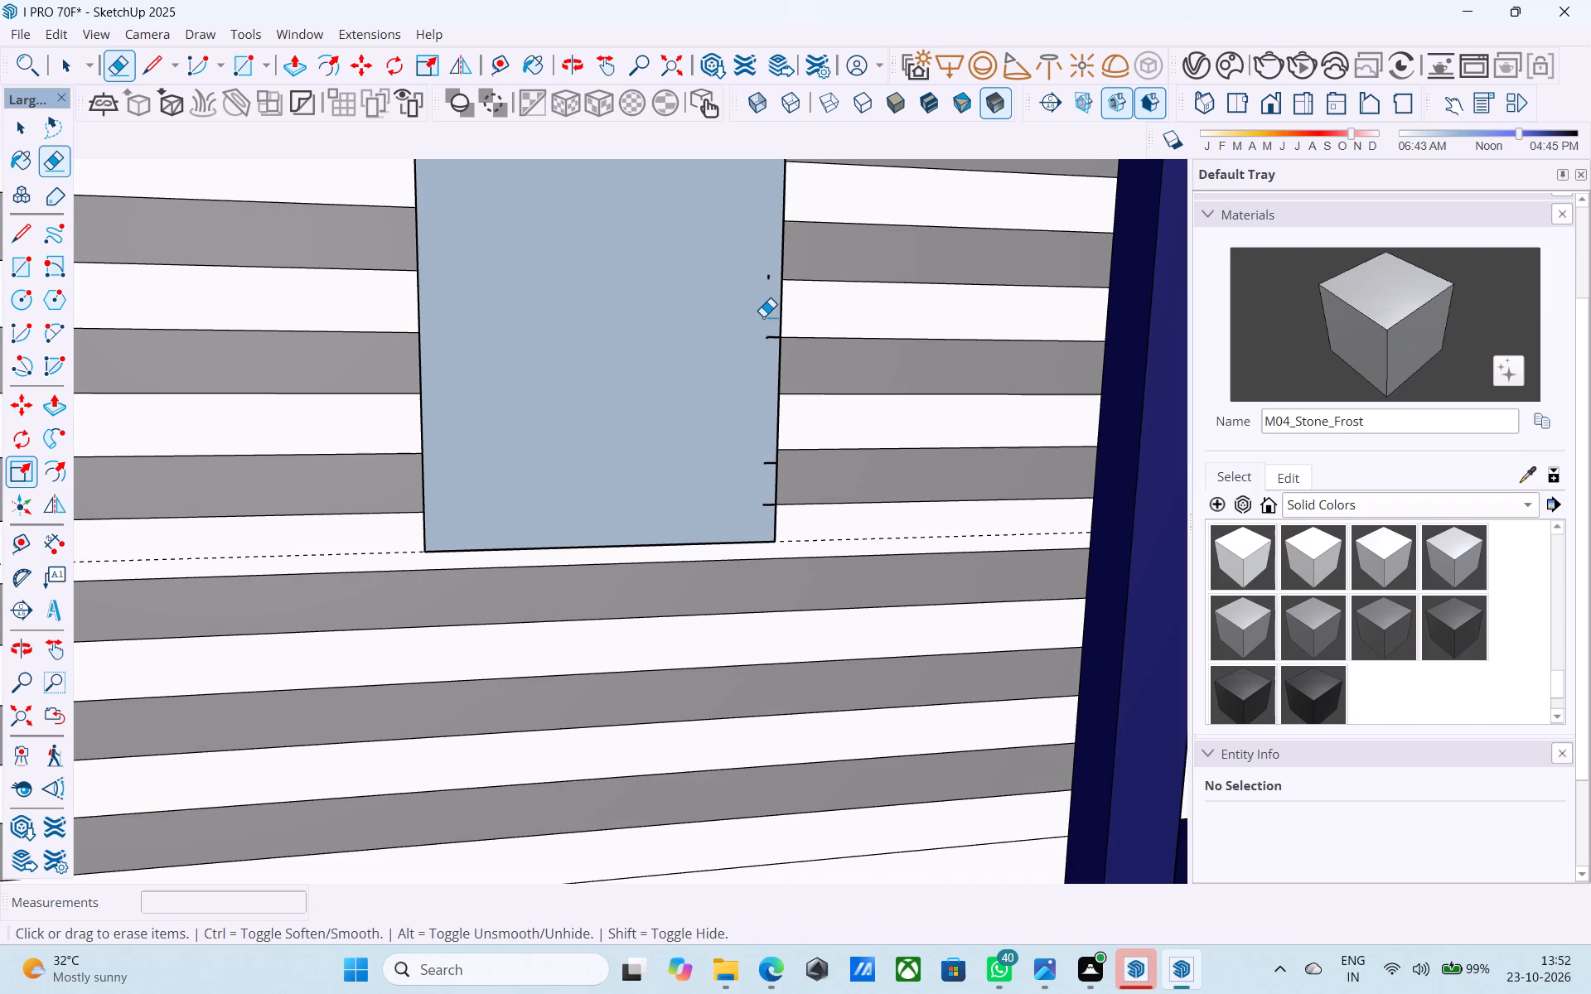
{"action": "left_click_drag", "start_coordinate": [762, 282], "coordinate": [768, 279]}
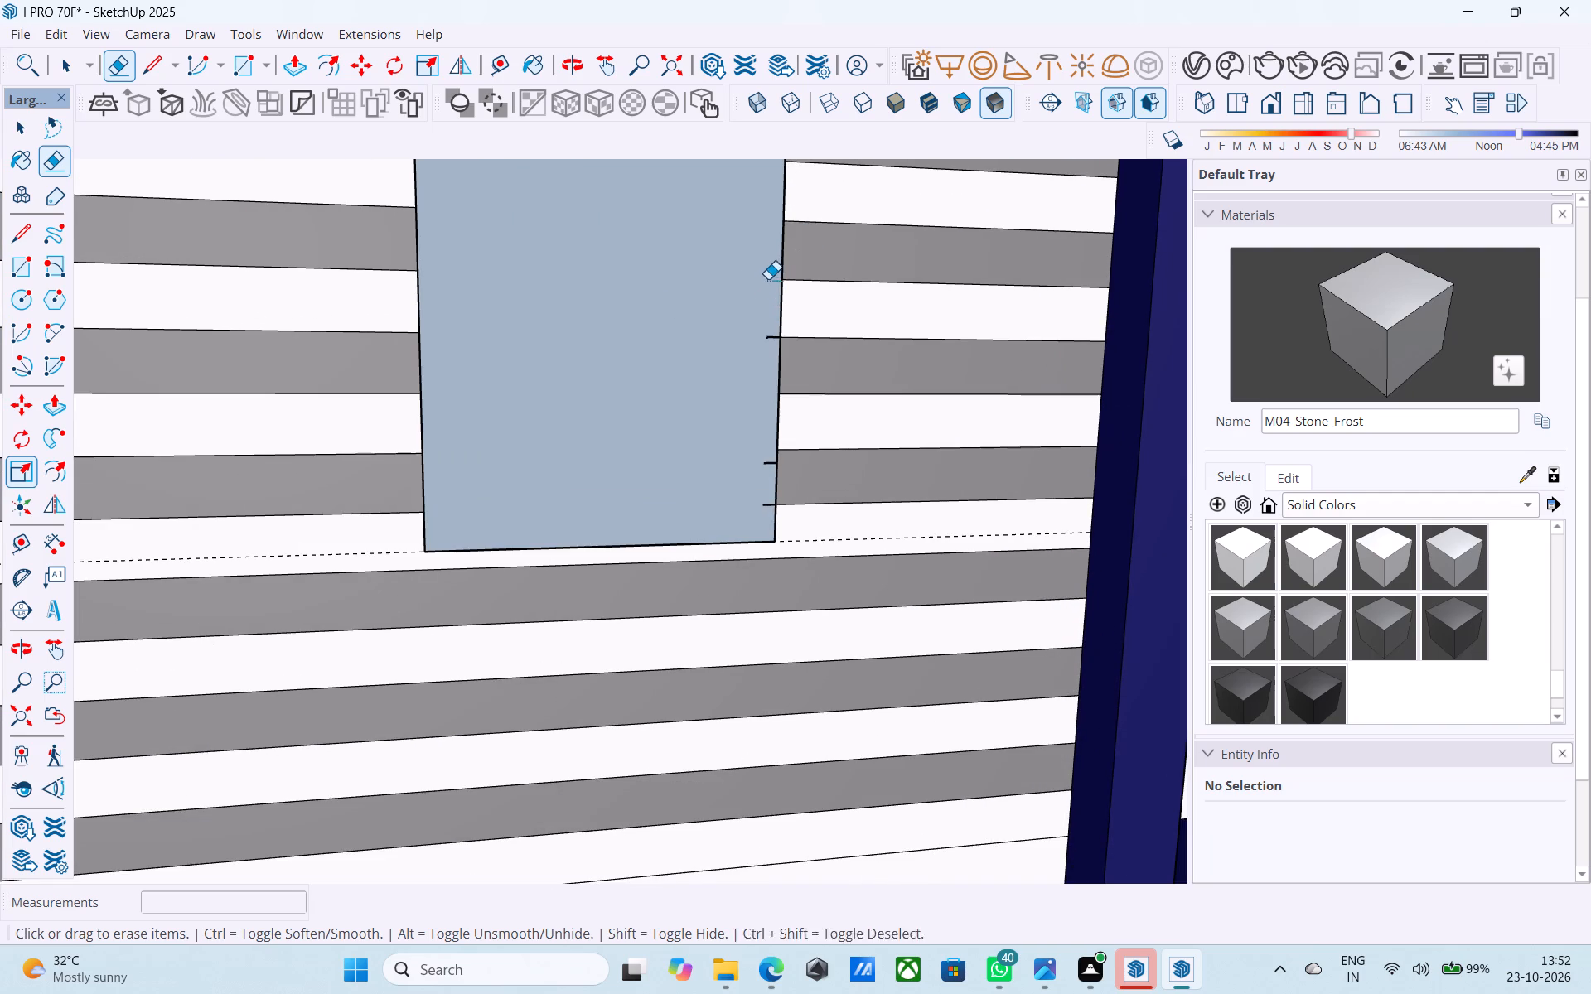
{"action": "left_click_drag", "start_coordinate": [768, 279], "coordinate": [771, 278]}
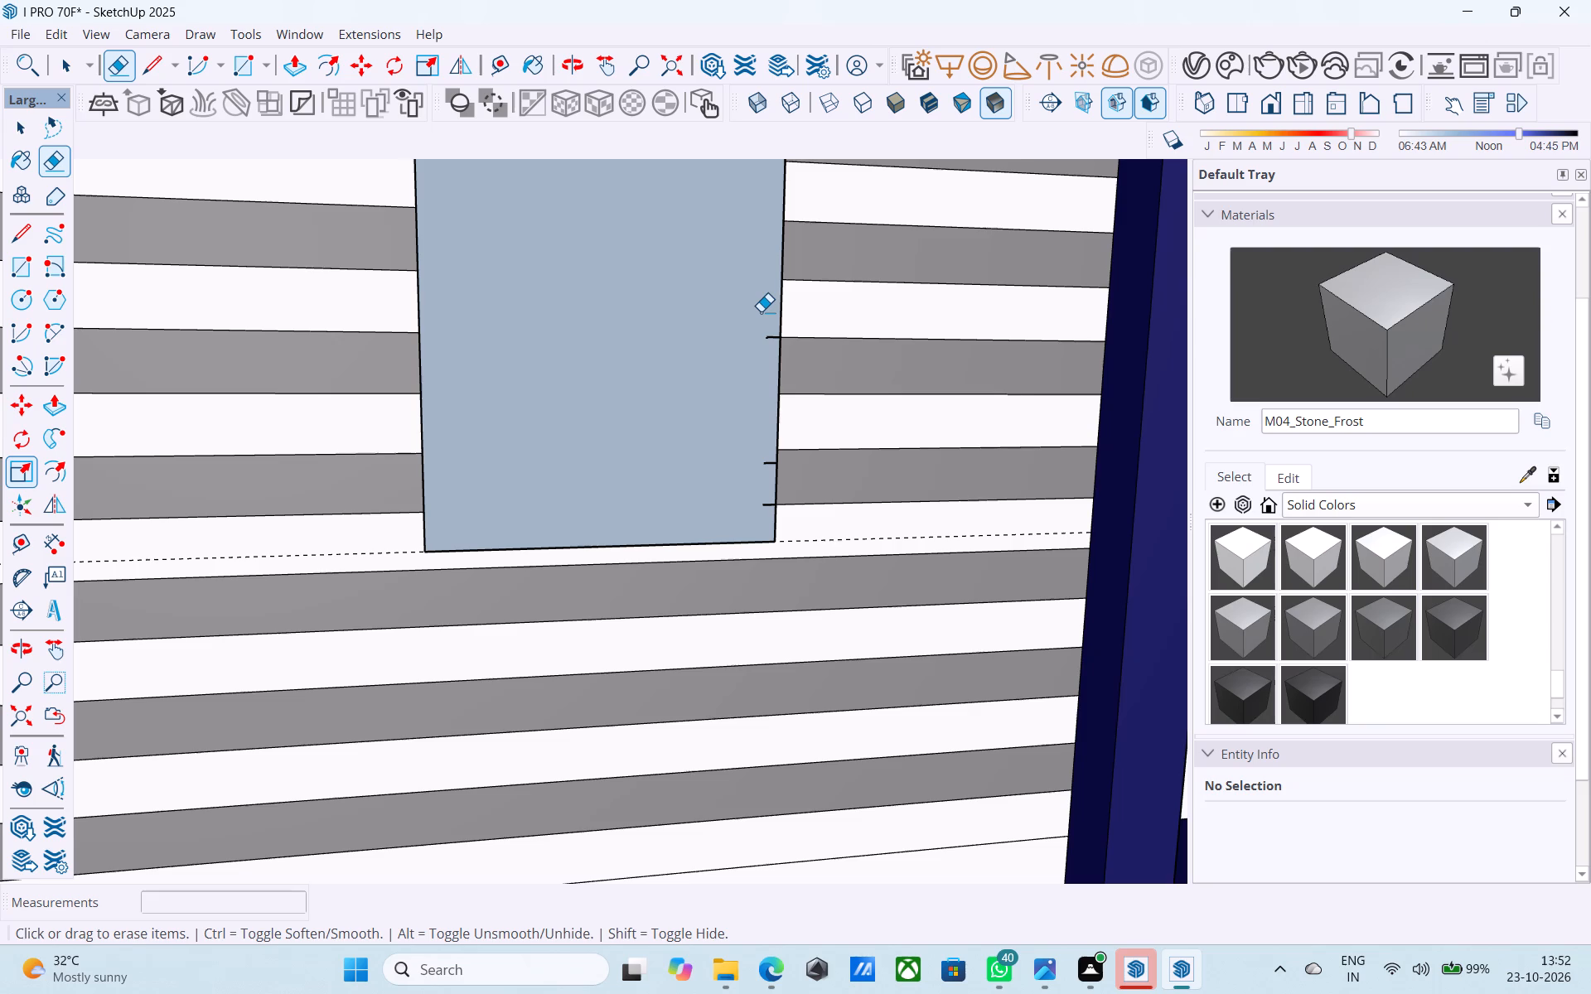
{"action": "left_click", "coordinate": [766, 337]}
{"action": "left_click_drag", "start_coordinate": [773, 461], "coordinate": [770, 469]}
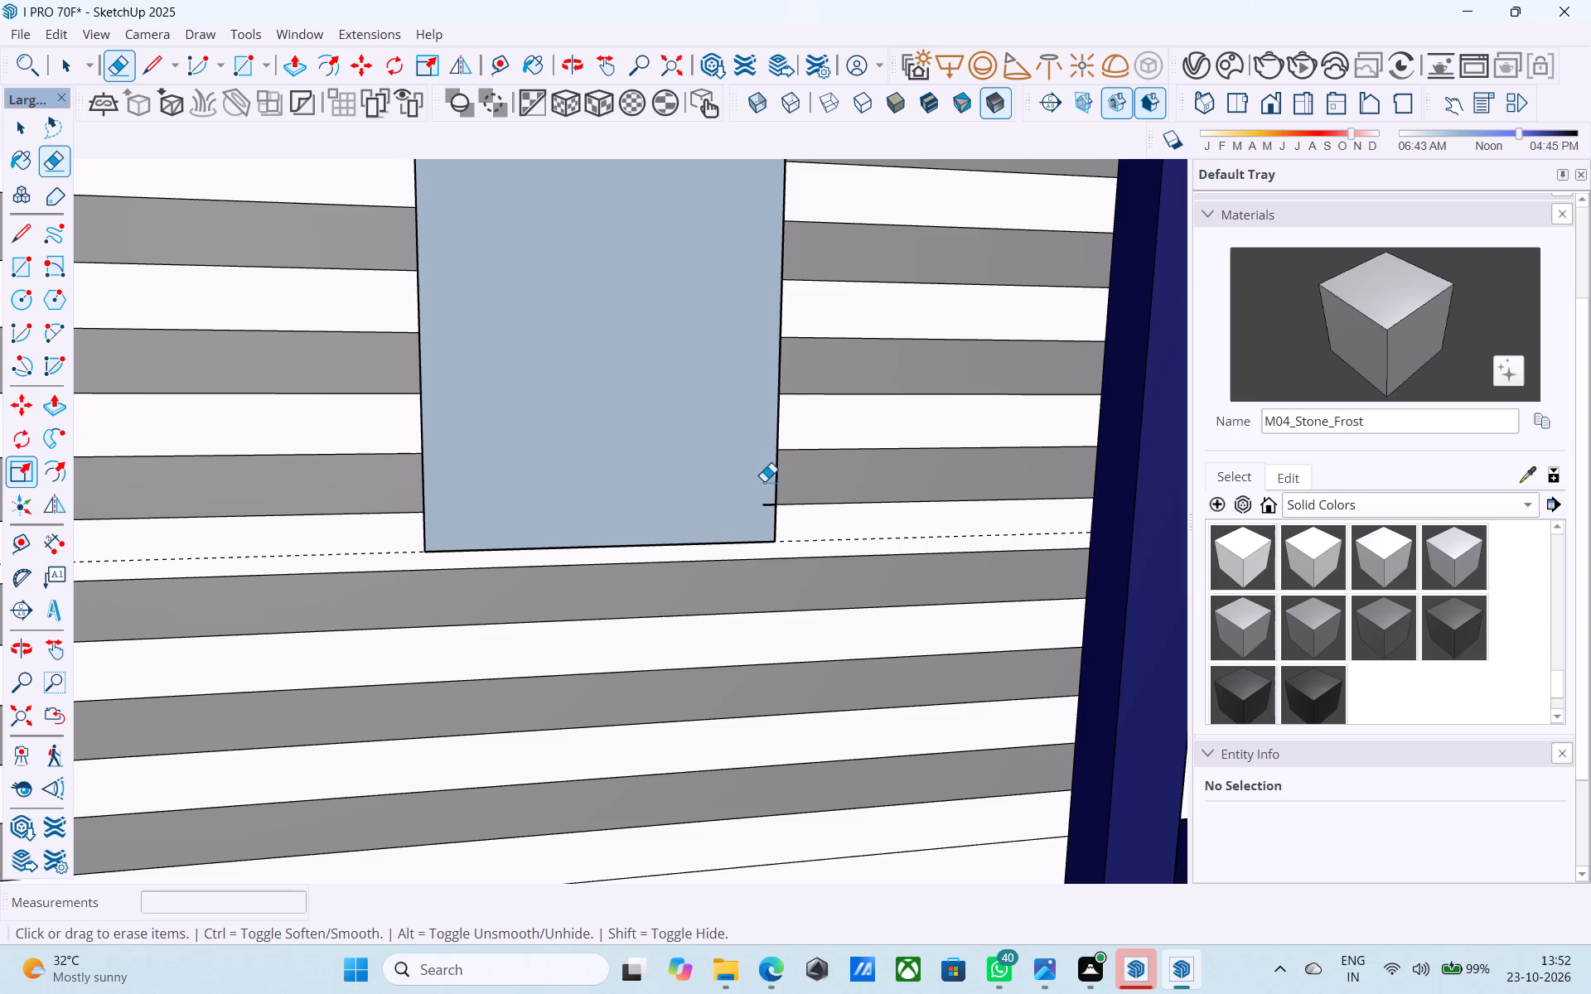
{"action": "left_click", "coordinate": [770, 499]}
Draw a rectangle over the striped panel's window outline, from its top-left corner to its bottom-right corner.
{"action": "scroll", "coordinate": [749, 522], "scroll_direction": "down", "scroll_amount": 9}
{"action": "middle_click_drag", "start_coordinate": [712, 529], "coordinate": [673, 537]}
{"action": "key", "text": "r"}
{"action": "left_click", "coordinate": [606, 332]}
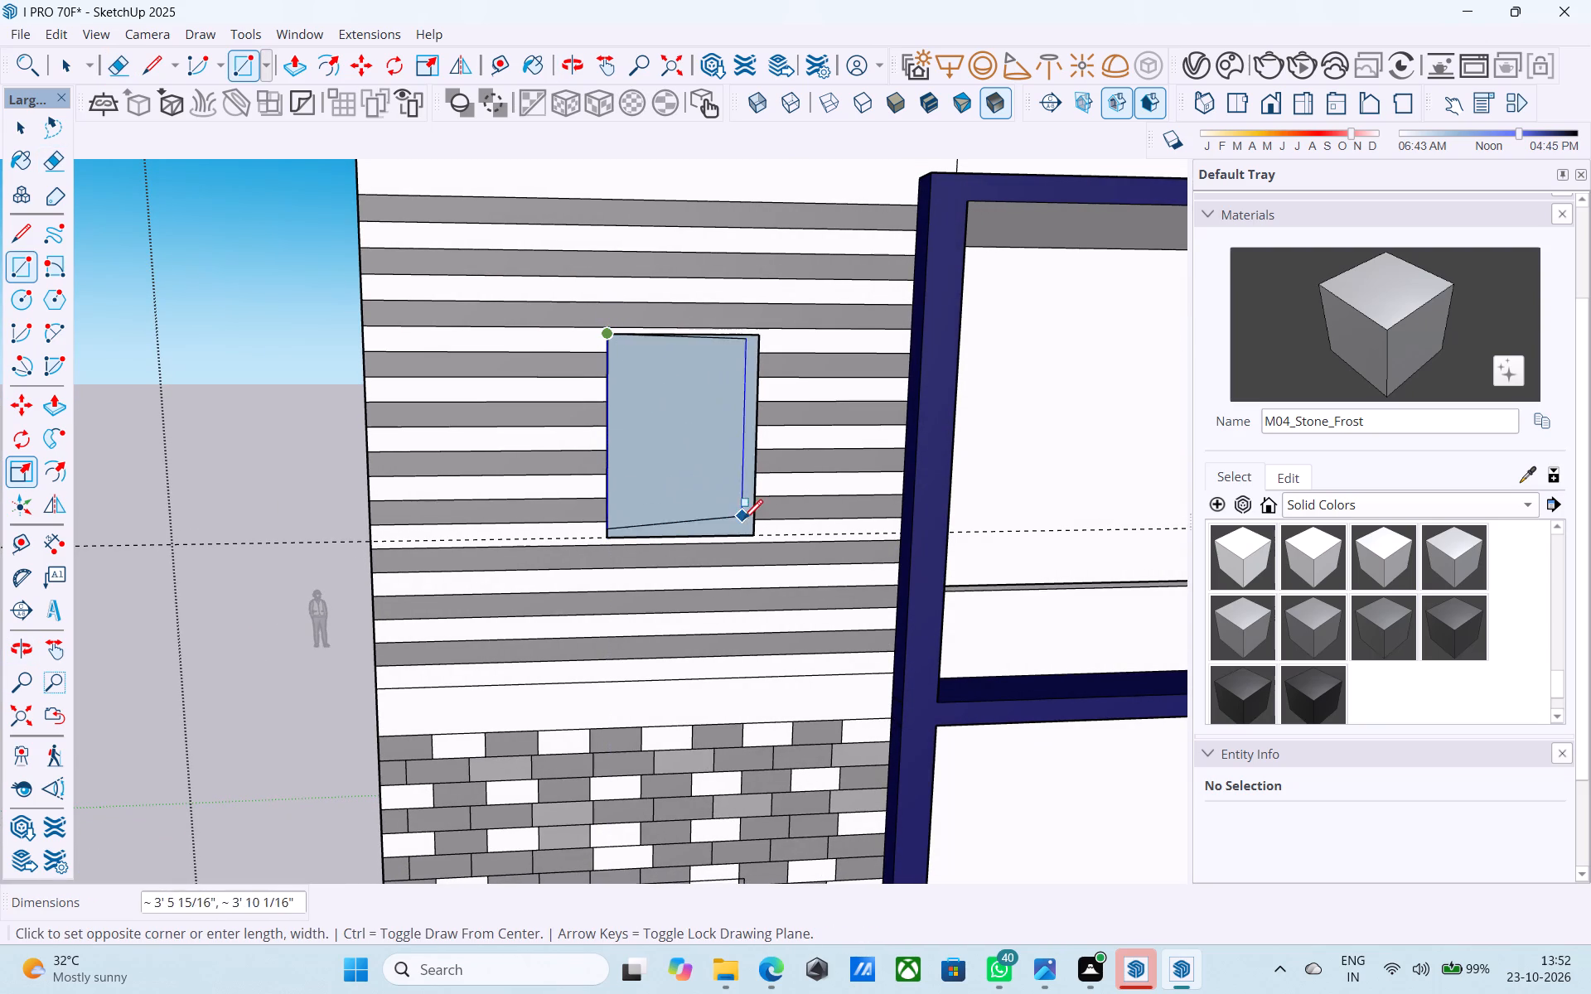
{"action": "left_click", "coordinate": [752, 534]}
{"action": "scroll", "coordinate": [664, 388], "scroll_direction": "down", "scroll_amount": 7}
{"action": "key", "text": "space"}
Erase the brick lines crossing the upper left part of the window rectangle on the tower's lower brick panel.
{"action": "scroll", "coordinate": [653, 351], "scroll_direction": "down", "scroll_amount": 6}
{"action": "scroll", "coordinate": [668, 531], "scroll_direction": "up", "scroll_amount": 17}
{"action": "middle_click_drag", "start_coordinate": [639, 549], "coordinate": [623, 541]}
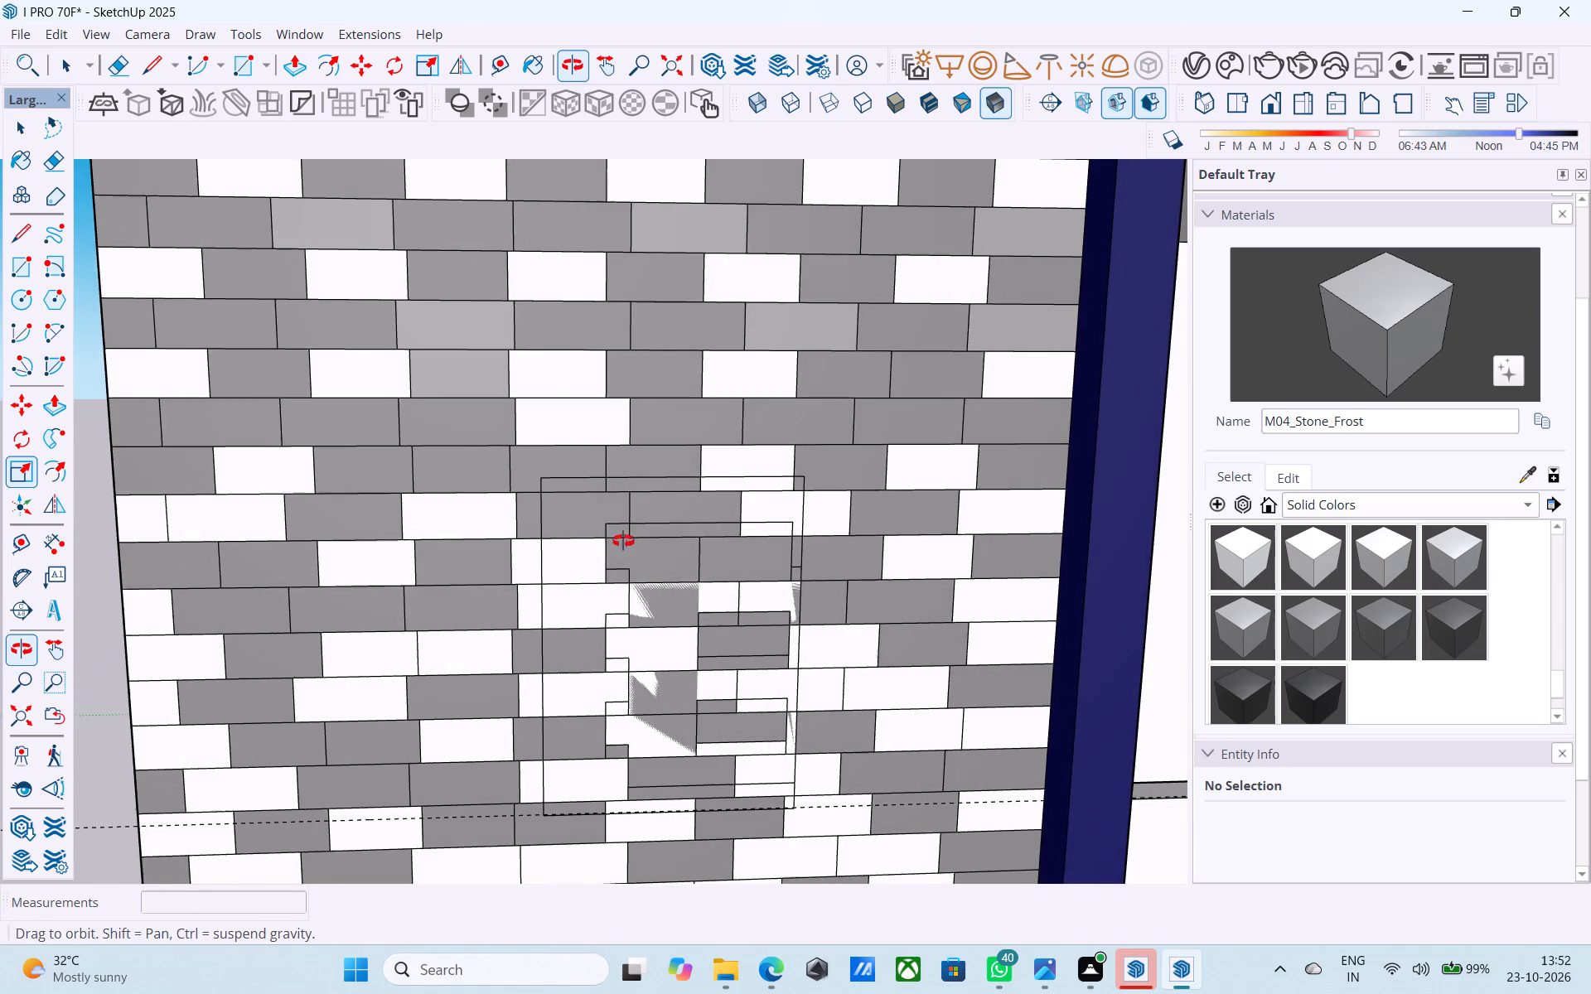
{"action": "middle_click_drag", "start_coordinate": [623, 541], "coordinate": [620, 538]}
{"action": "key", "text": "e"}
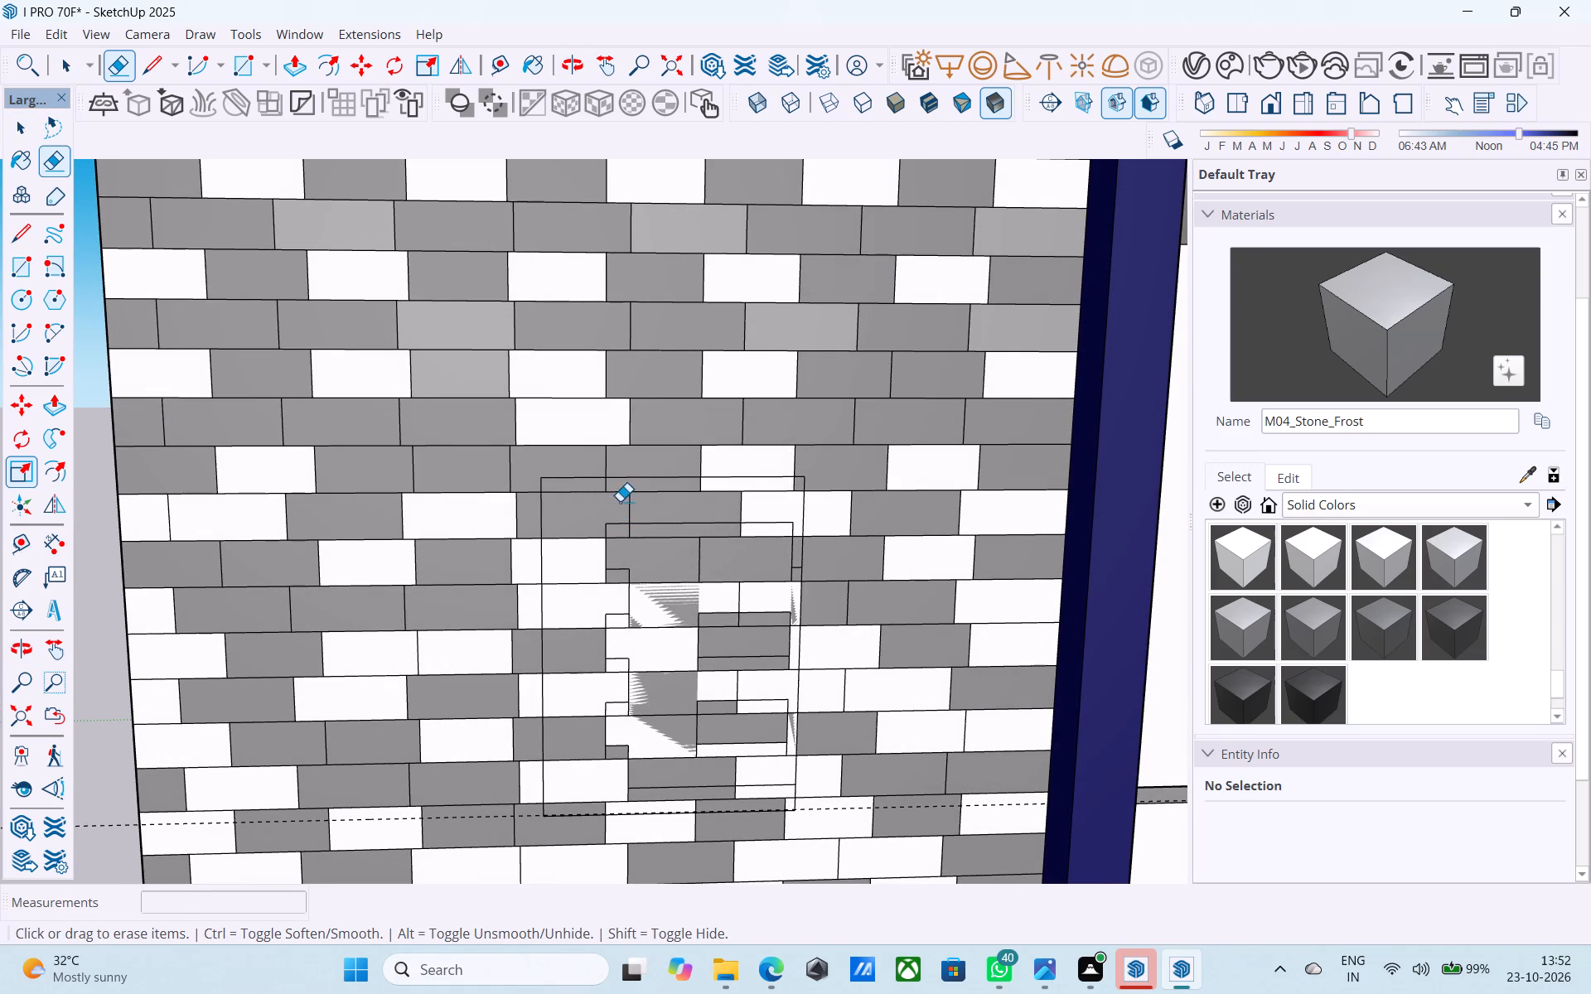
{"action": "left_click_drag", "start_coordinate": [614, 493], "coordinate": [600, 491]}
{"action": "left_click_drag", "start_coordinate": [603, 493], "coordinate": [660, 584]}
{"action": "left_click_drag", "start_coordinate": [623, 527], "coordinate": [682, 575]}
{"action": "left_click_drag", "start_coordinate": [631, 533], "coordinate": [630, 610]}
{"action": "left_click_drag", "start_coordinate": [575, 524], "coordinate": [621, 607]}
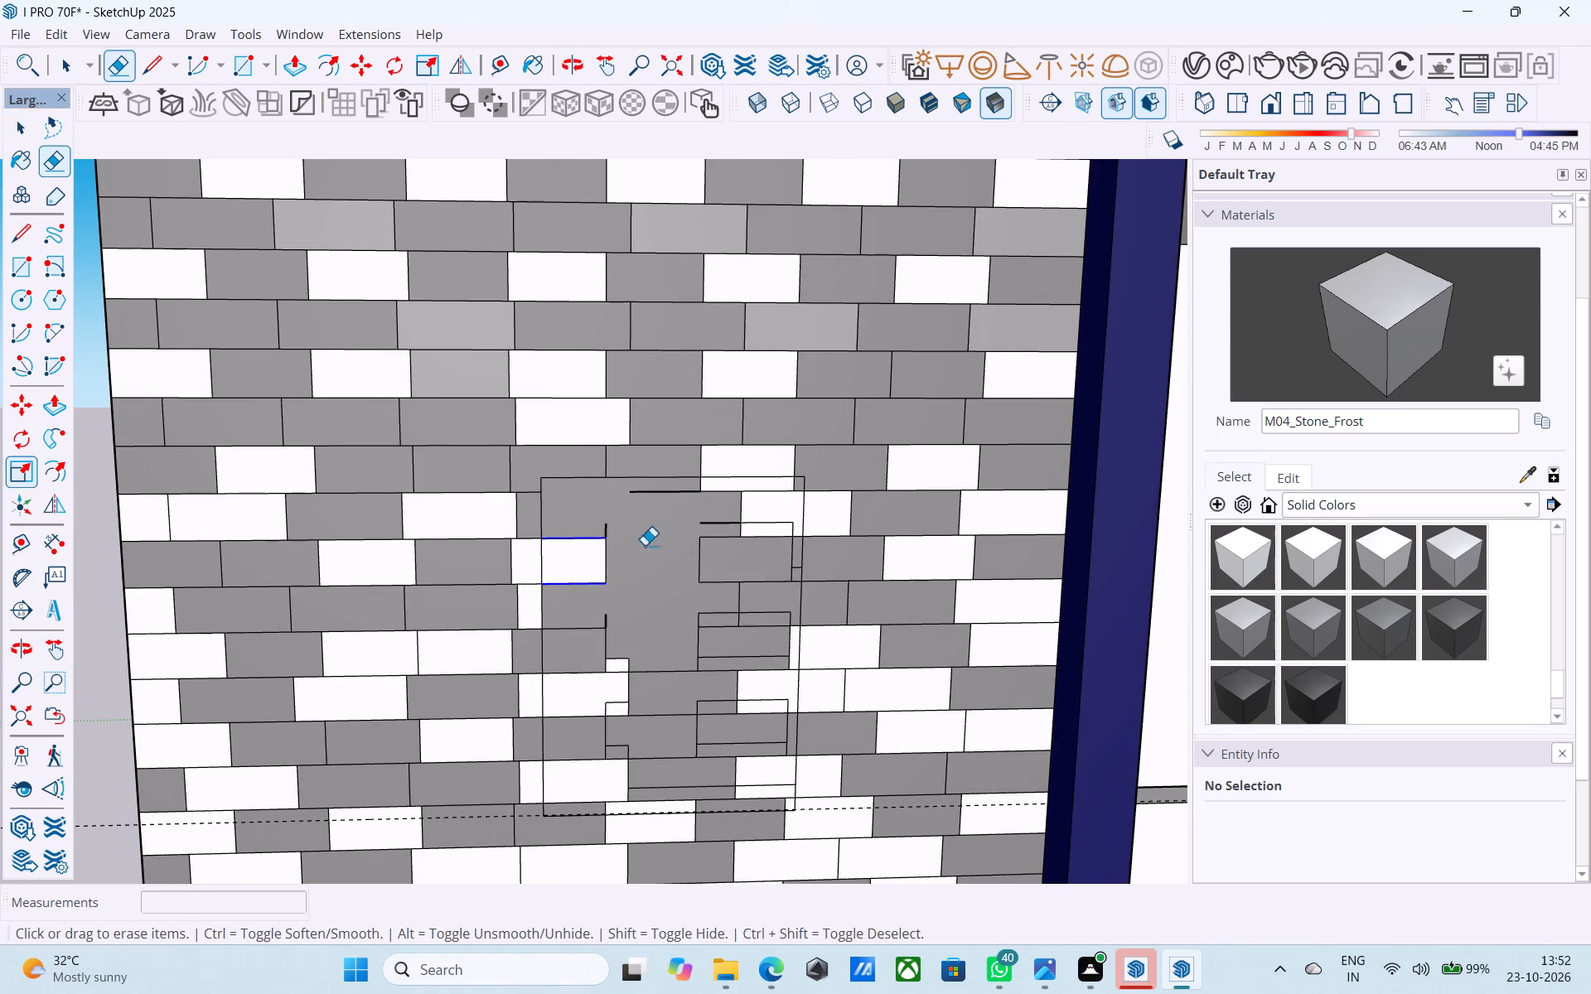
Erase the remaining brick lines down the left side of the lower brick panel's window rectangle.
{"action": "left_click_drag", "start_coordinate": [595, 488], "coordinate": [608, 581]}
{"action": "left_click_drag", "start_coordinate": [611, 539], "coordinate": [621, 567]}
{"action": "left_click_drag", "start_coordinate": [618, 551], "coordinate": [605, 663]}
{"action": "left_click_drag", "start_coordinate": [594, 630], "coordinate": [610, 707]}
{"action": "left_click_drag", "start_coordinate": [602, 673], "coordinate": [623, 703]}
{"action": "left_click_drag", "start_coordinate": [639, 673], "coordinate": [645, 683]}
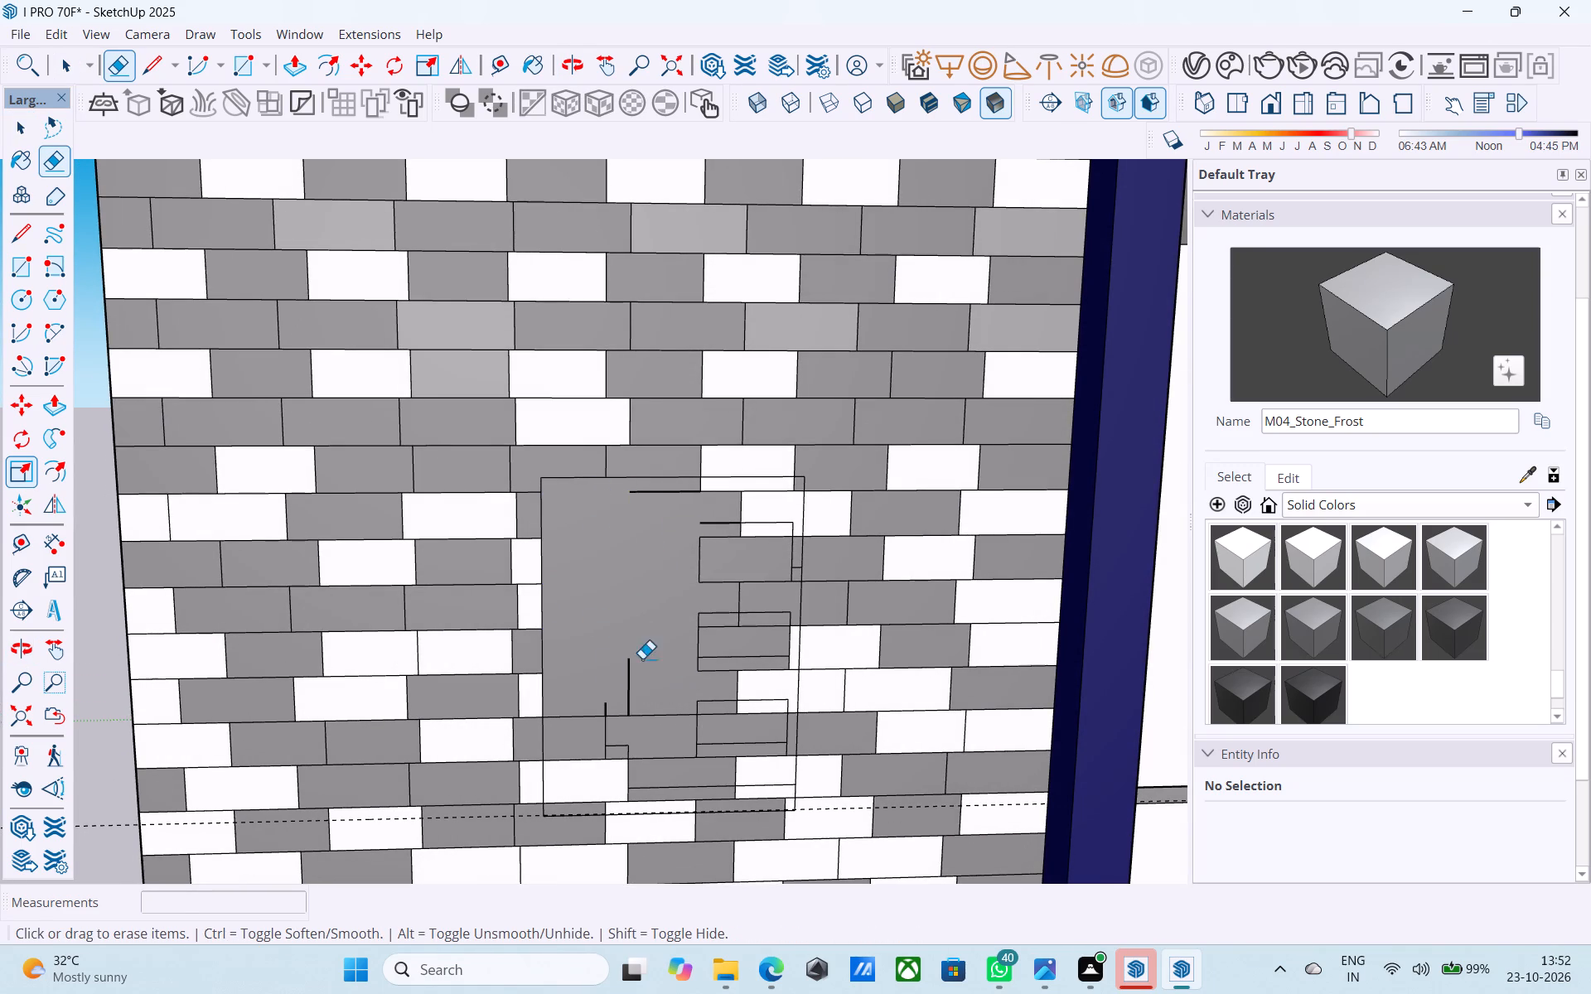
{"action": "left_click_drag", "start_coordinate": [643, 653], "coordinate": [633, 692]}
{"action": "left_click_drag", "start_coordinate": [625, 674], "coordinate": [617, 709]}
{"action": "left_click_drag", "start_coordinate": [596, 705], "coordinate": [611, 797]}
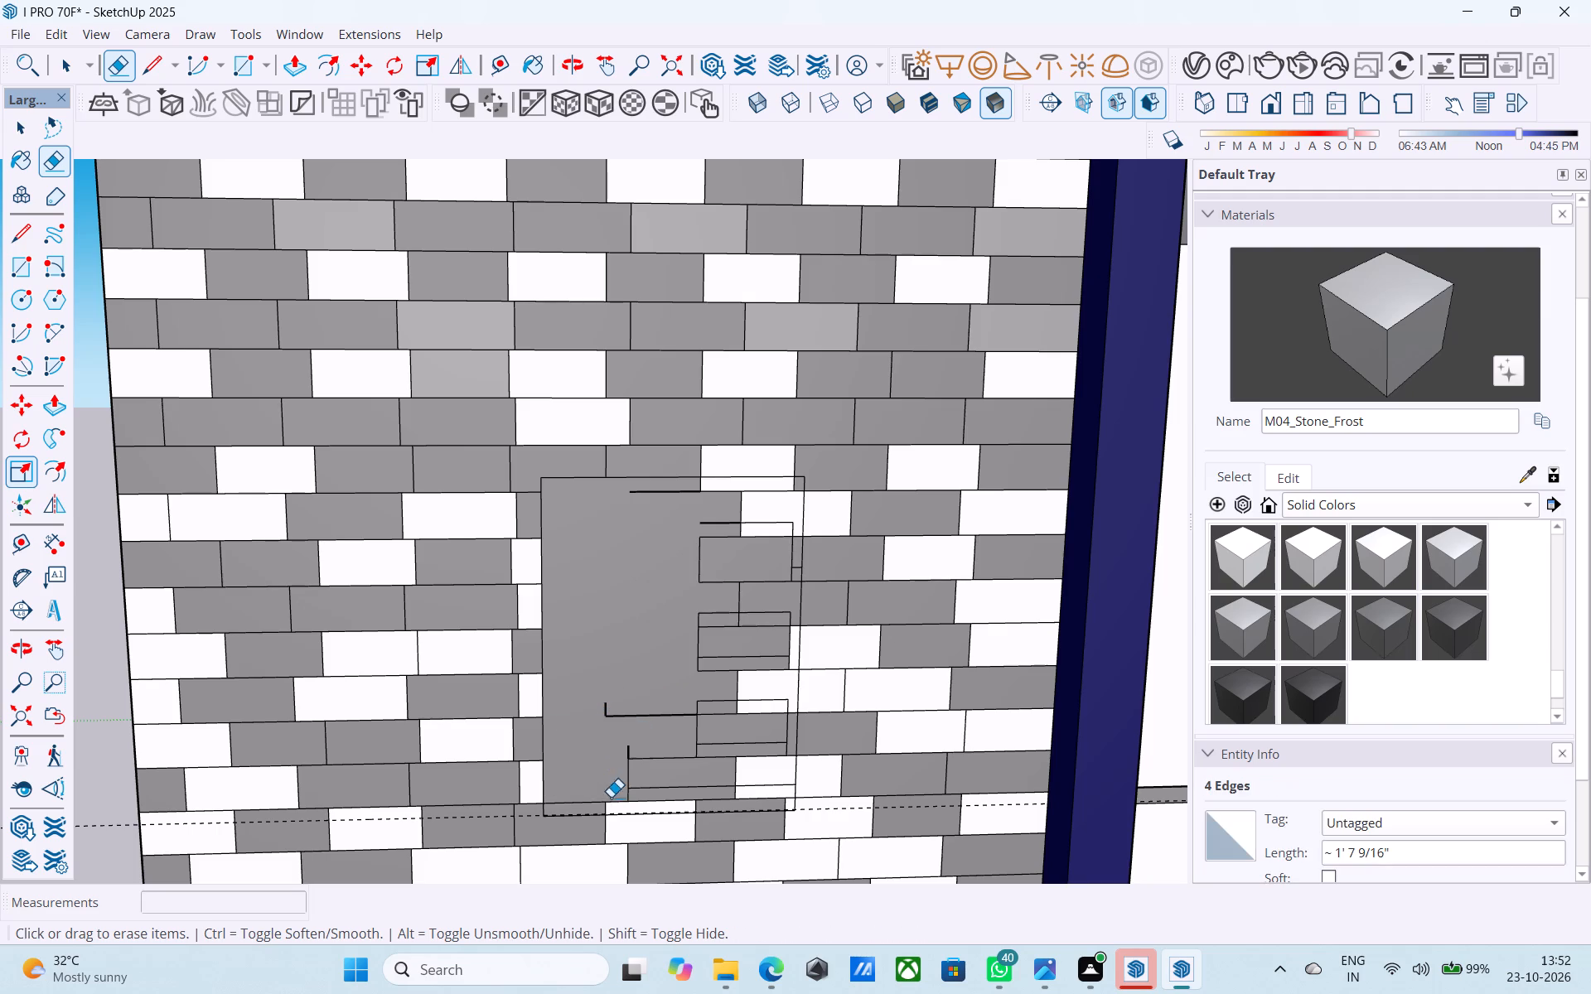
{"action": "left_click_drag", "start_coordinate": [602, 808], "coordinate": [597, 790]}
{"action": "left_click_drag", "start_coordinate": [632, 800], "coordinate": [652, 710]}
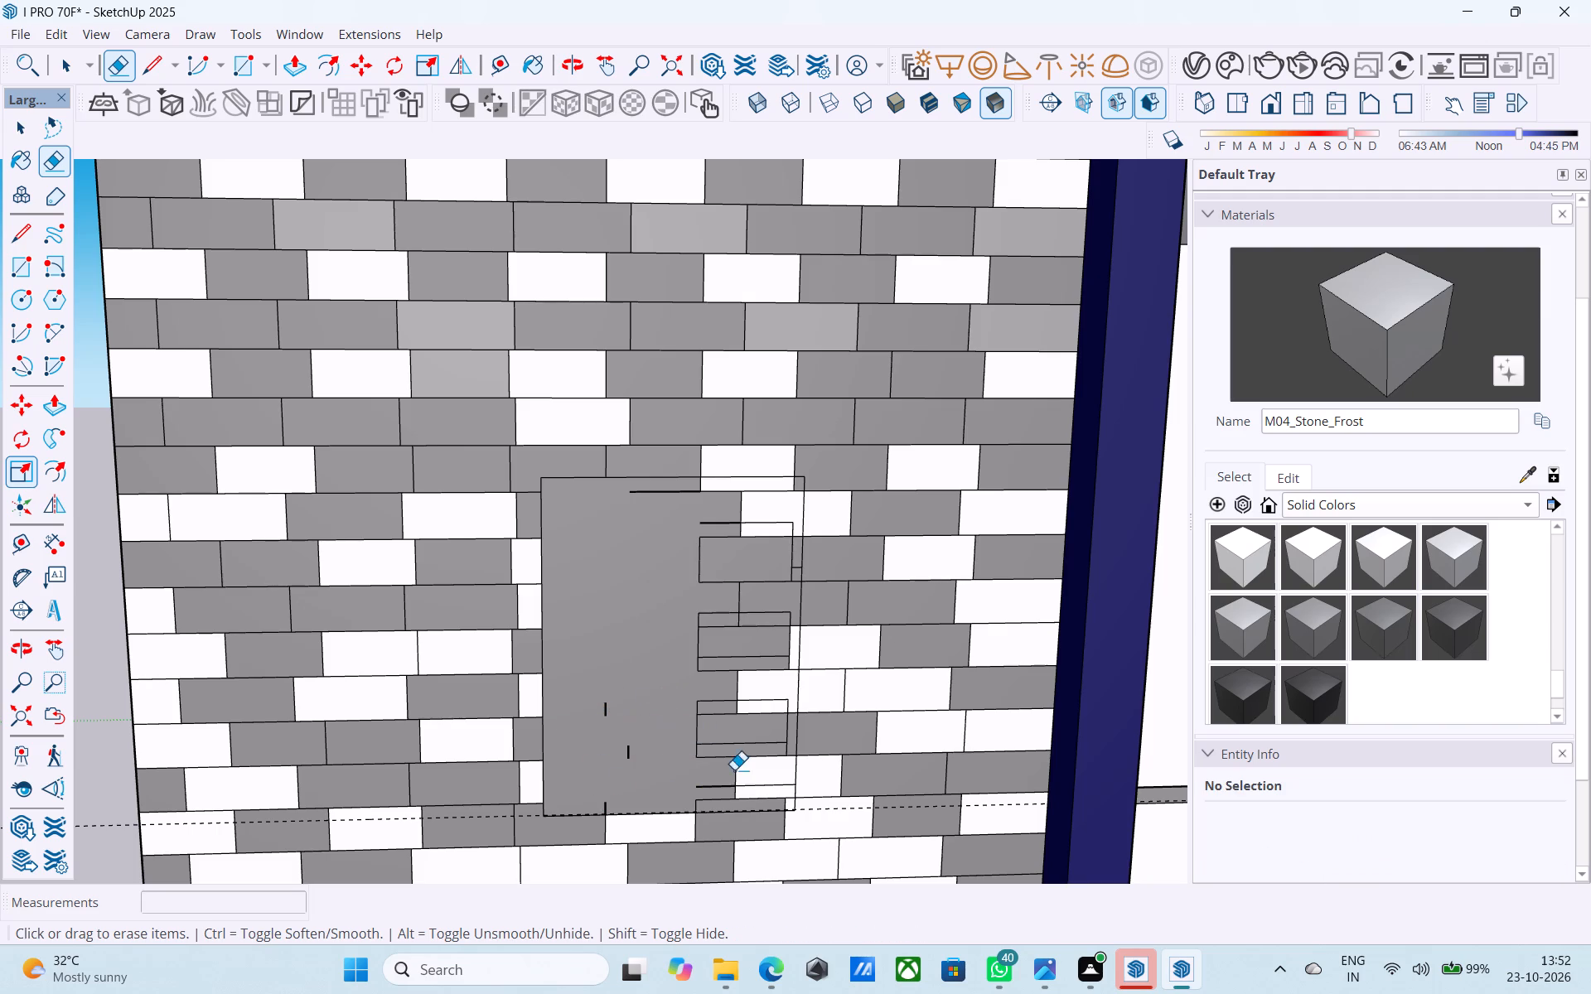
Erase the brick lines crossing the centre and right part of the lower brick panel's window rectangle.
{"action": "left_click_drag", "start_coordinate": [734, 770], "coordinate": [742, 514]}
{"action": "left_click_drag", "start_coordinate": [762, 491], "coordinate": [752, 491]}
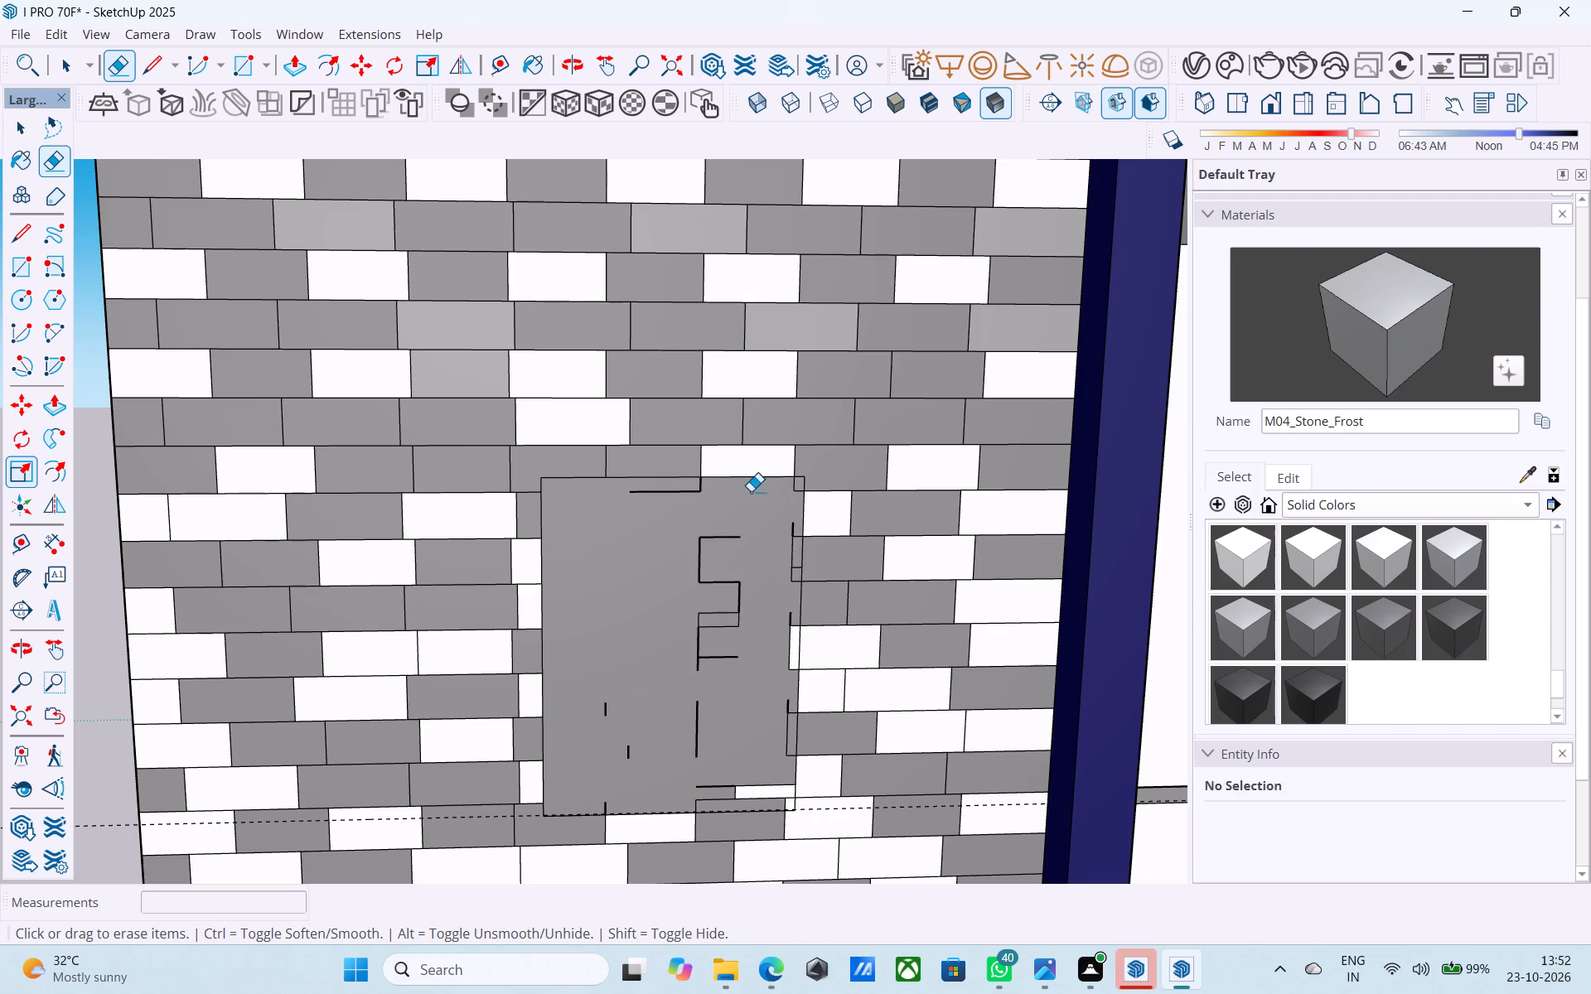
{"action": "left_click", "coordinate": [698, 490]}
{"action": "left_click_drag", "start_coordinate": [699, 512], "coordinate": [699, 736]}
{"action": "left_click_drag", "start_coordinate": [710, 637], "coordinate": [701, 637]}
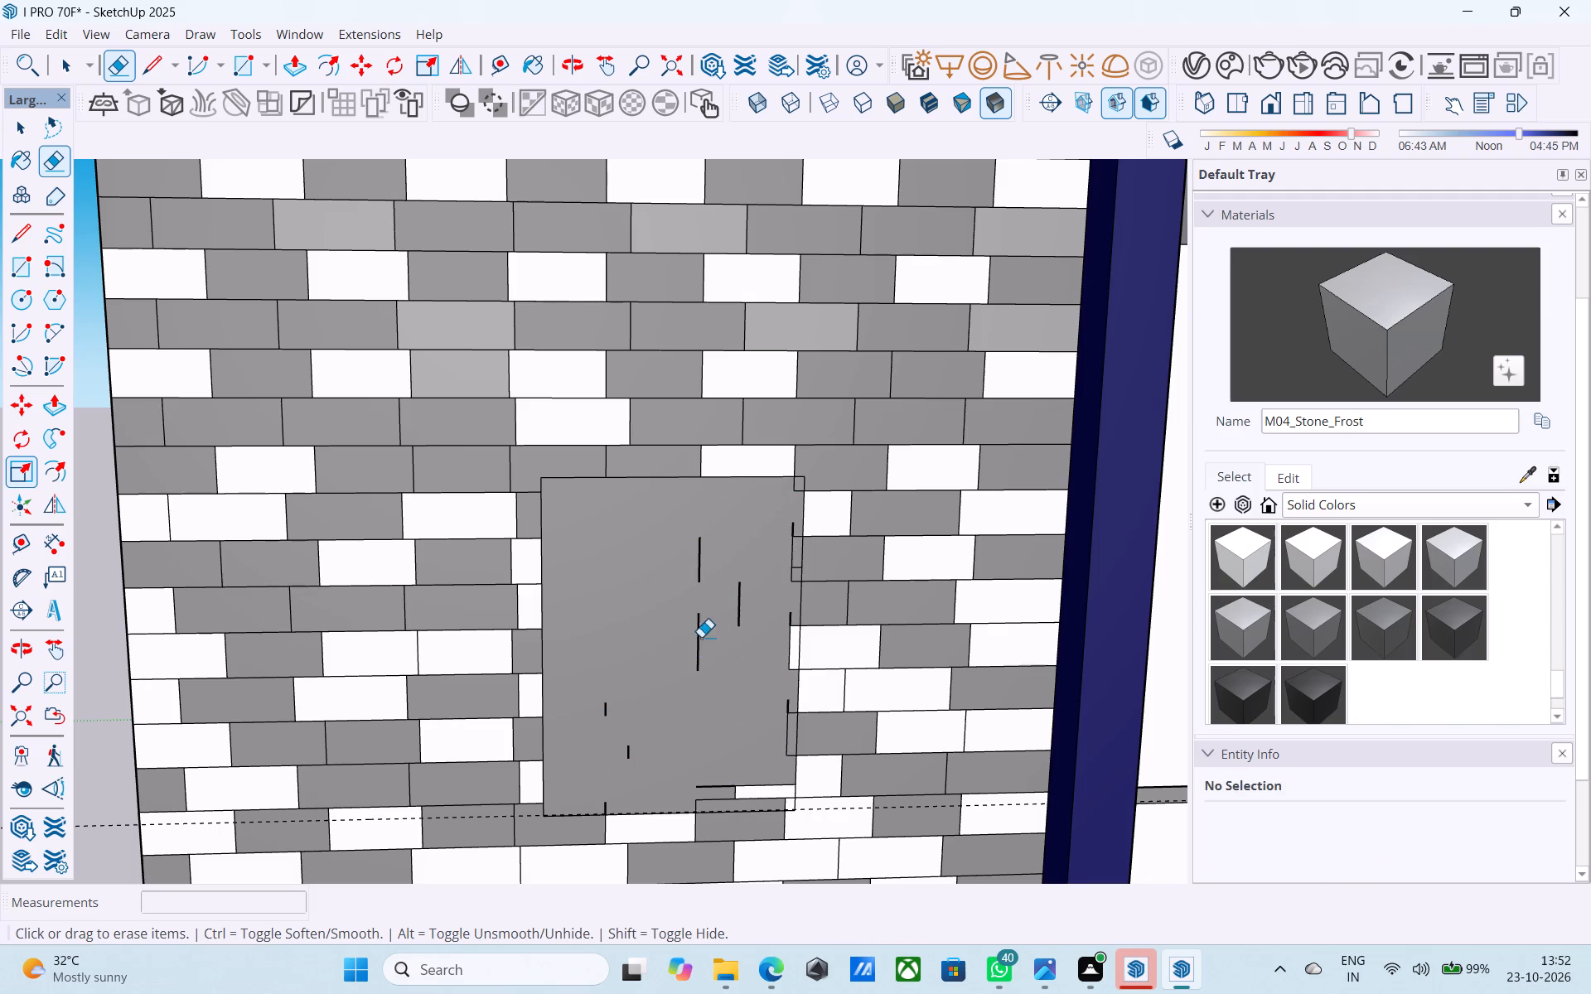
{"action": "left_click_drag", "start_coordinate": [701, 637], "coordinate": [700, 638]}
{"action": "left_click", "coordinate": [689, 567]}
{"action": "left_click_drag", "start_coordinate": [705, 568], "coordinate": [736, 577]}
{"action": "left_click_drag", "start_coordinate": [739, 589], "coordinate": [747, 612]}
{"action": "left_click_drag", "start_coordinate": [709, 556], "coordinate": [696, 550]}
Erase the stray line fragments at the lower left and along the bottom of the lower brick panel's window rectangle.
{"action": "left_click_drag", "start_coordinate": [639, 739], "coordinate": [622, 757]}
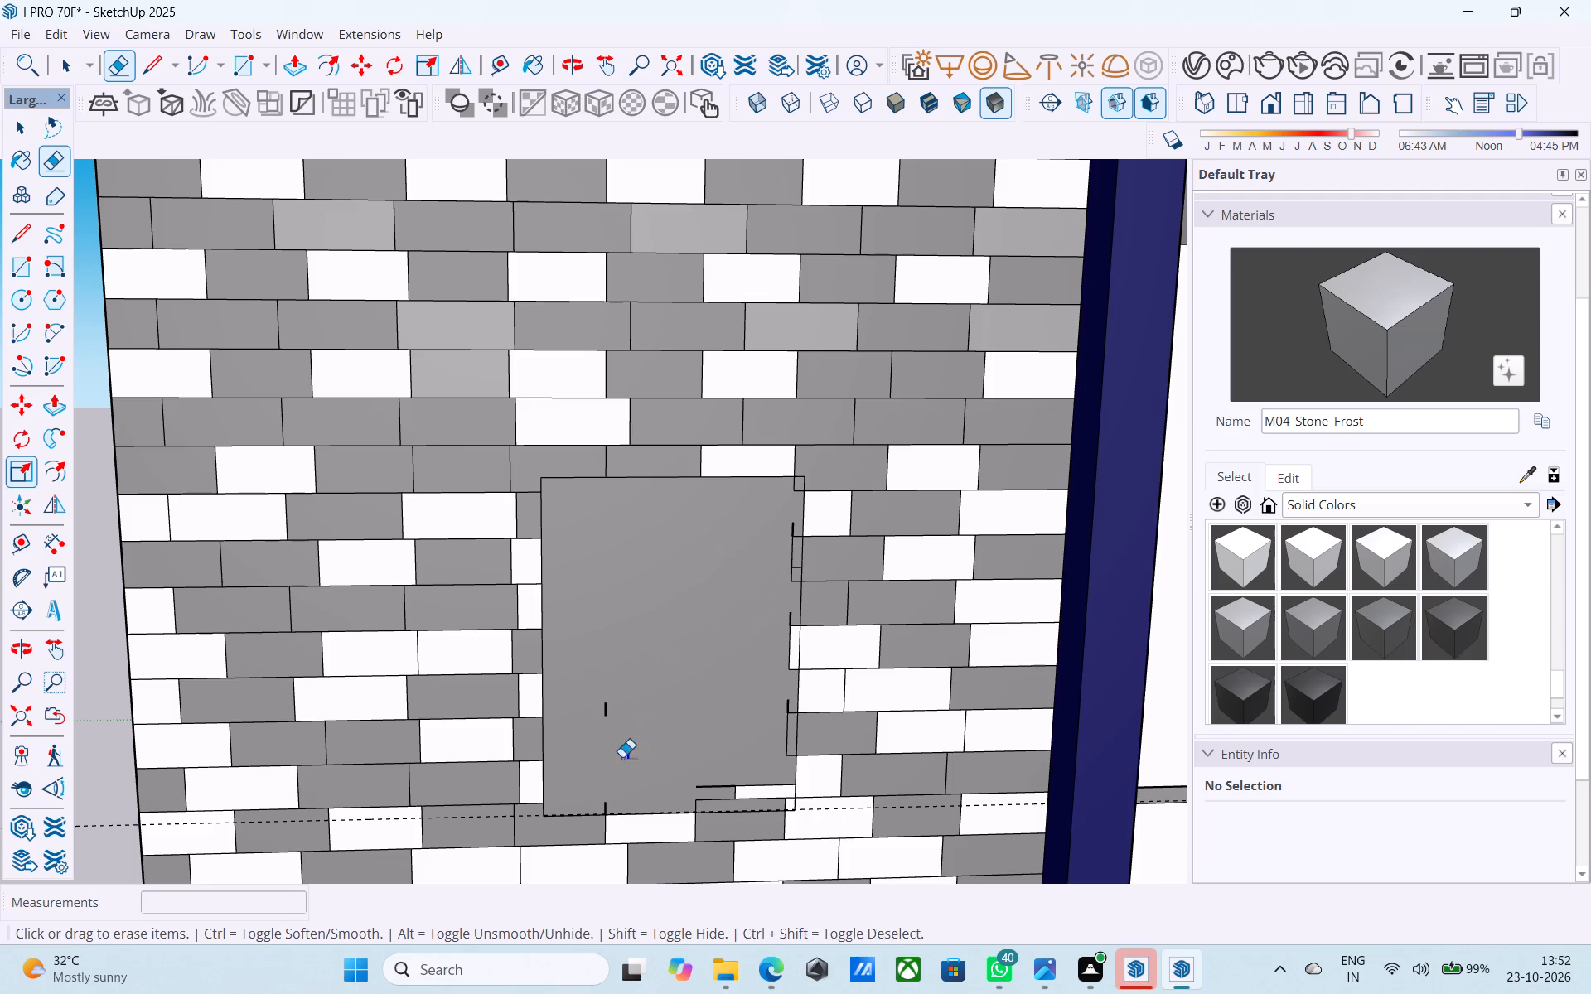
{"action": "left_click_drag", "start_coordinate": [622, 757], "coordinate": [621, 758]}
{"action": "left_click_drag", "start_coordinate": [615, 706], "coordinate": [594, 708]}
{"action": "left_click_drag", "start_coordinate": [604, 799], "coordinate": [604, 806]}
{"action": "left_click_drag", "start_coordinate": [682, 803], "coordinate": [732, 789]}
{"action": "left_click", "coordinate": [735, 790]}
{"action": "left_click", "coordinate": [756, 798]}
{"action": "left_click", "coordinate": [773, 786]}
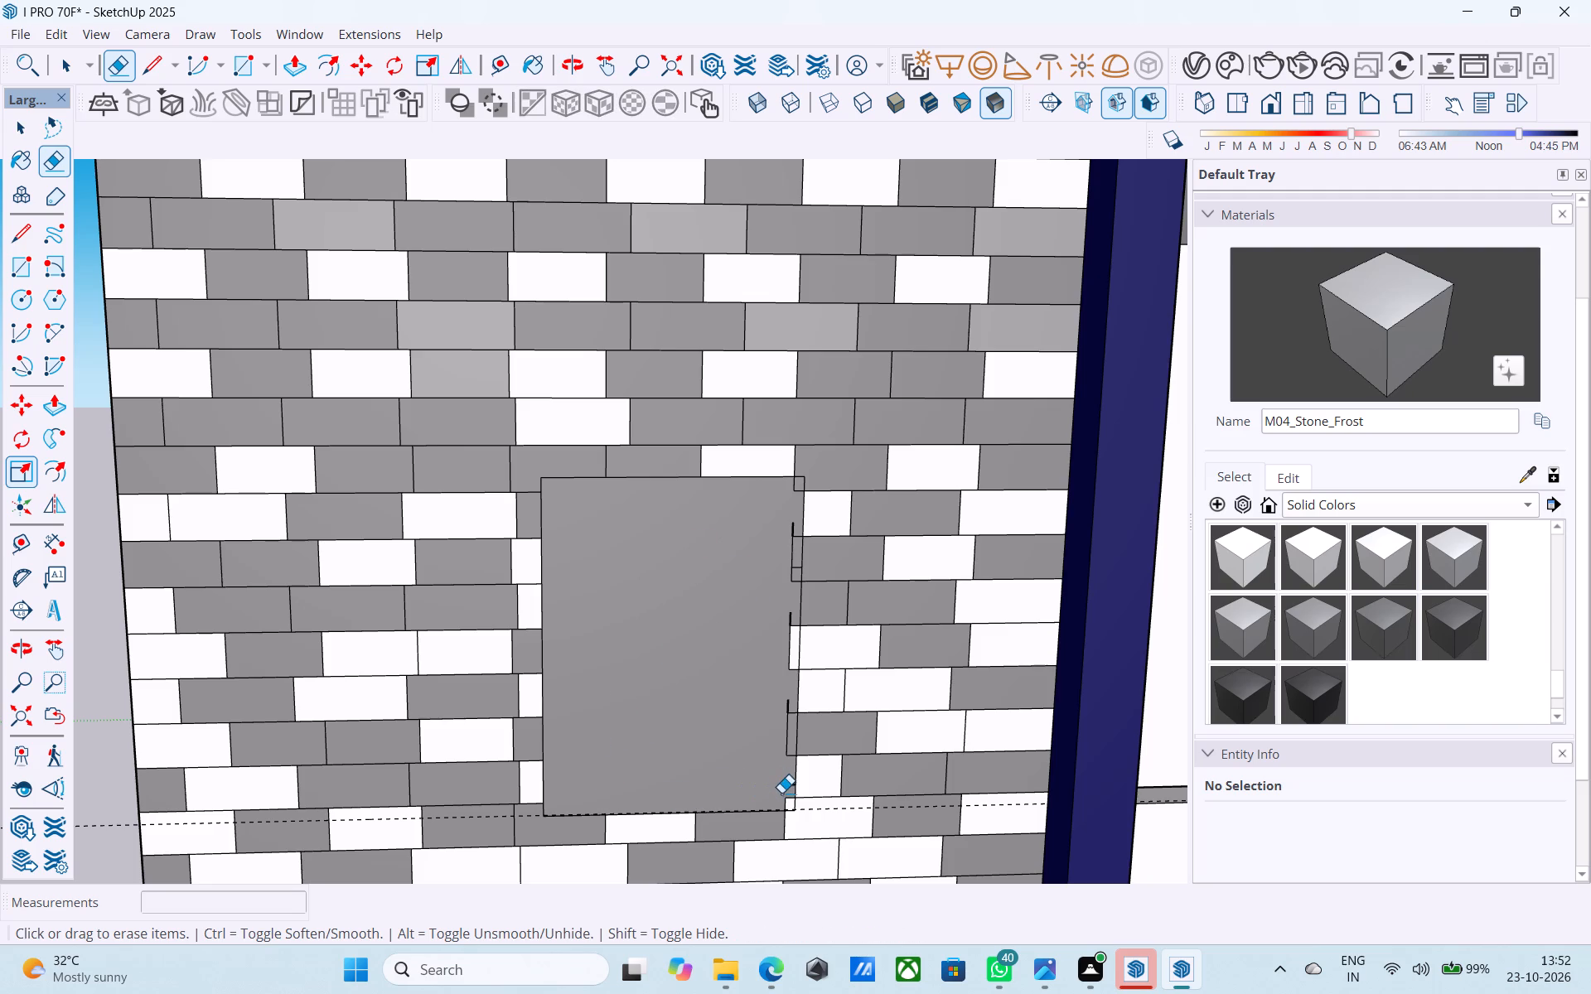
Erase the brick line fragments along the right edge inside the lower brick panel's window rectangle, keeping its outline intact.
{"action": "left_click", "coordinate": [784, 799]}
{"action": "left_click_drag", "start_coordinate": [785, 796], "coordinate": [786, 787]}
{"action": "left_click_drag", "start_coordinate": [789, 774], "coordinate": [791, 744]}
{"action": "left_click_drag", "start_coordinate": [788, 730], "coordinate": [786, 717]}
{"action": "left_click_drag", "start_coordinate": [789, 681], "coordinate": [789, 660]}
{"action": "left_click_drag", "start_coordinate": [787, 629], "coordinate": [792, 613]}
{"action": "left_click_drag", "start_coordinate": [797, 581], "coordinate": [795, 566]}
{"action": "left_click_drag", "start_coordinate": [793, 558], "coordinate": [786, 577]}
{"action": "left_click_drag", "start_coordinate": [791, 533], "coordinate": [801, 535]}
{"action": "key", "text": "ctrl+z"}
{"action": "left_click_drag", "start_coordinate": [797, 528], "coordinate": [793, 557]}
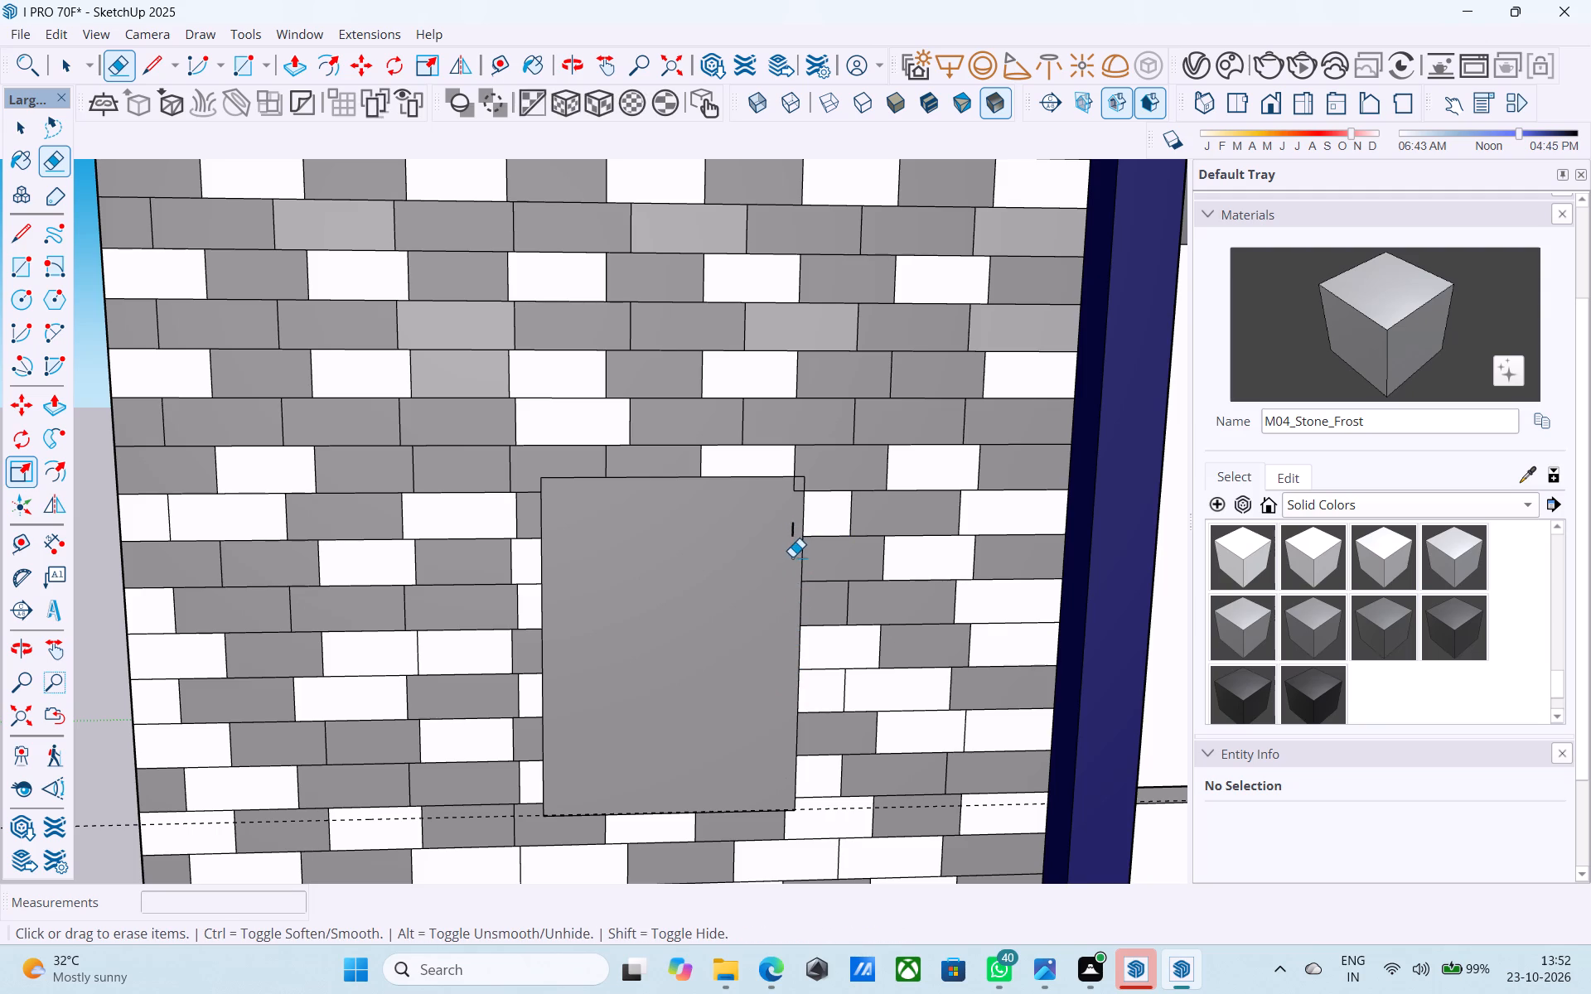
{"action": "left_click", "coordinate": [792, 536]}
{"action": "left_click_drag", "start_coordinate": [795, 488], "coordinate": [794, 504]}
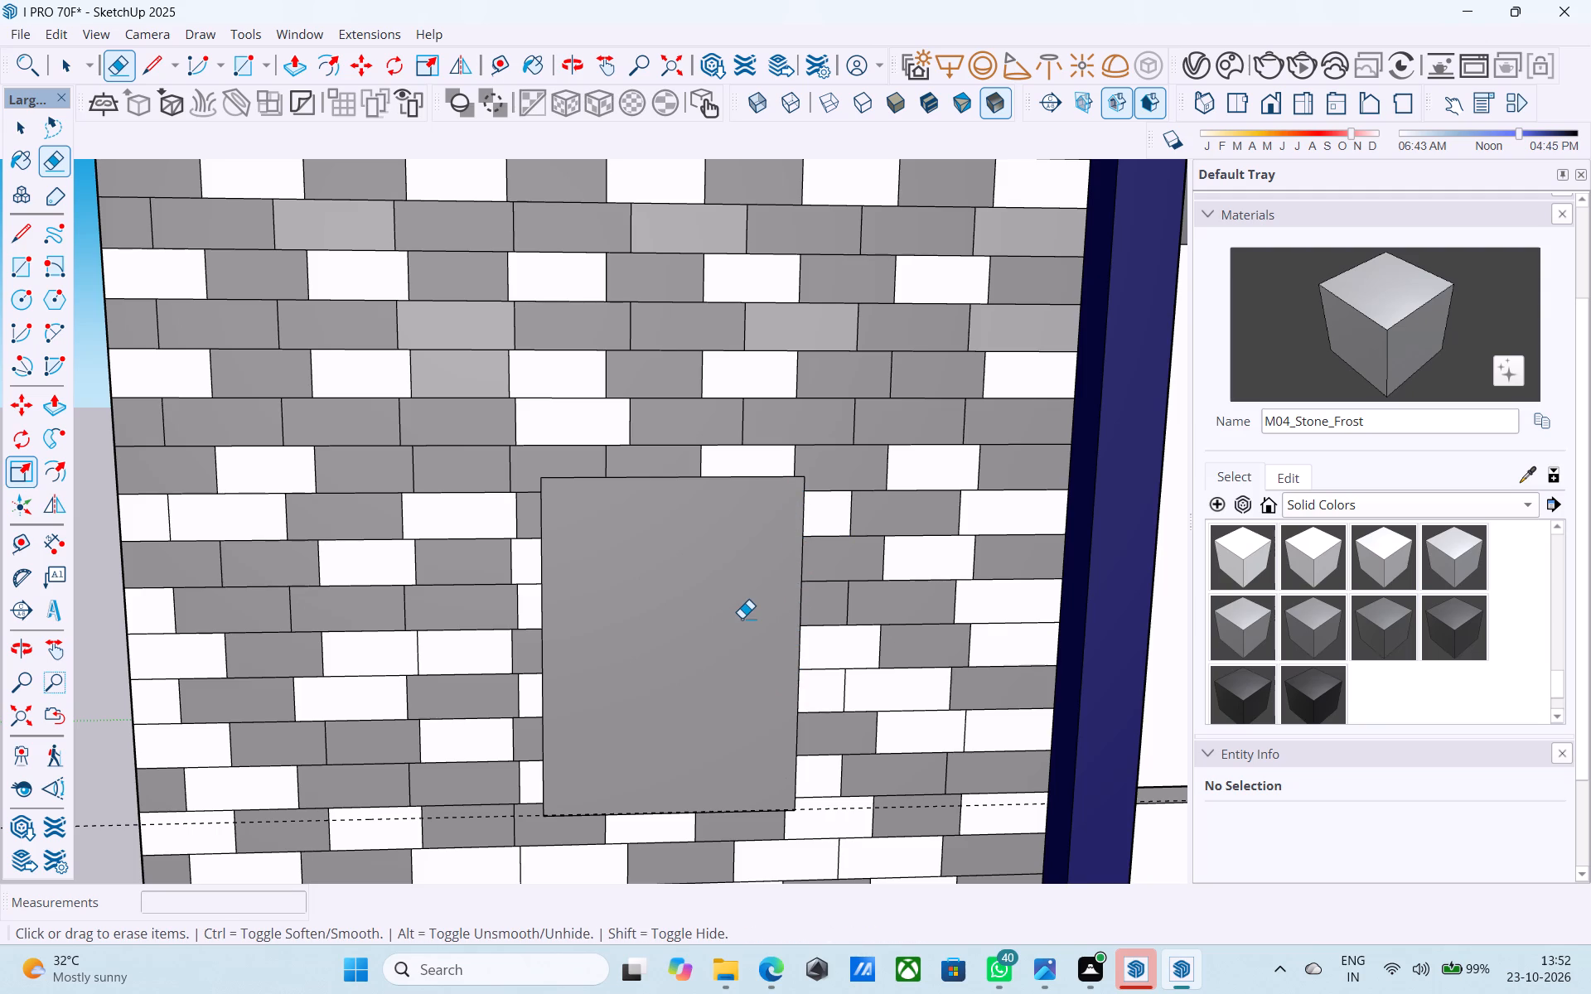
Erase the brick lines crossing the left middle part of the window rectangle on the tower's top brick panel.
{"action": "scroll", "coordinate": [742, 618], "scroll_direction": "down", "scroll_amount": 11}
{"action": "middle_click_drag", "start_coordinate": [742, 677], "coordinate": [729, 638]}
{"action": "scroll", "coordinate": [728, 520], "scroll_direction": "down", "scroll_amount": 3}
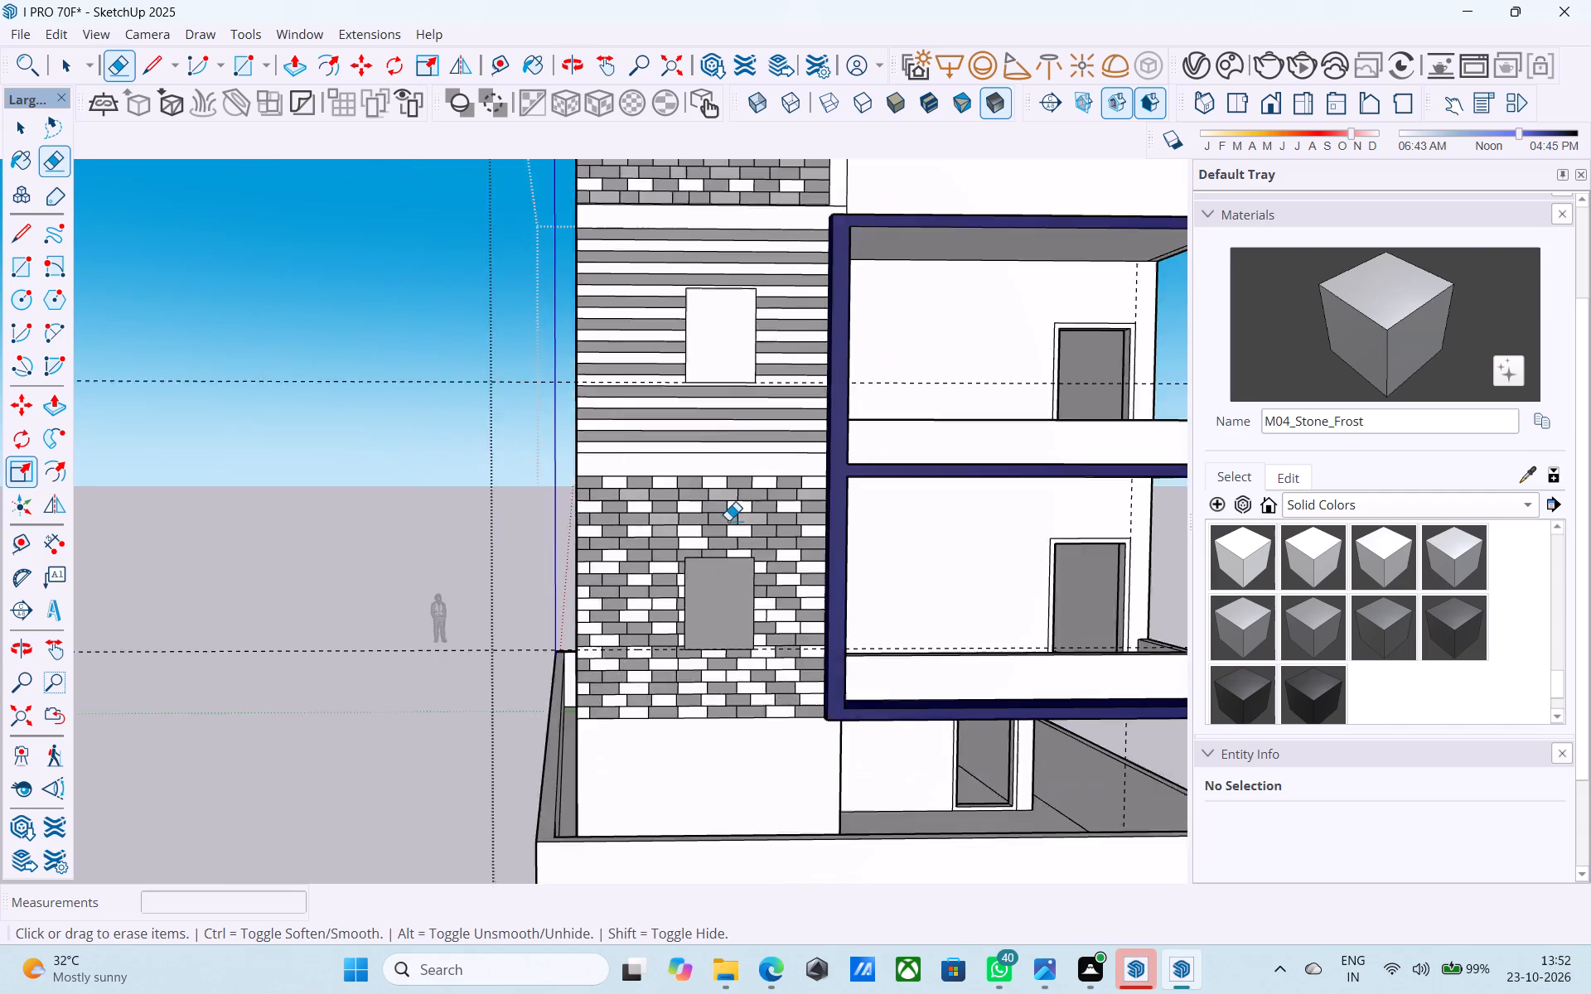
{"action": "scroll", "coordinate": [728, 520], "scroll_direction": "down", "scroll_amount": 10}
{"action": "scroll", "coordinate": [742, 350], "scroll_direction": "up", "scroll_amount": 11}
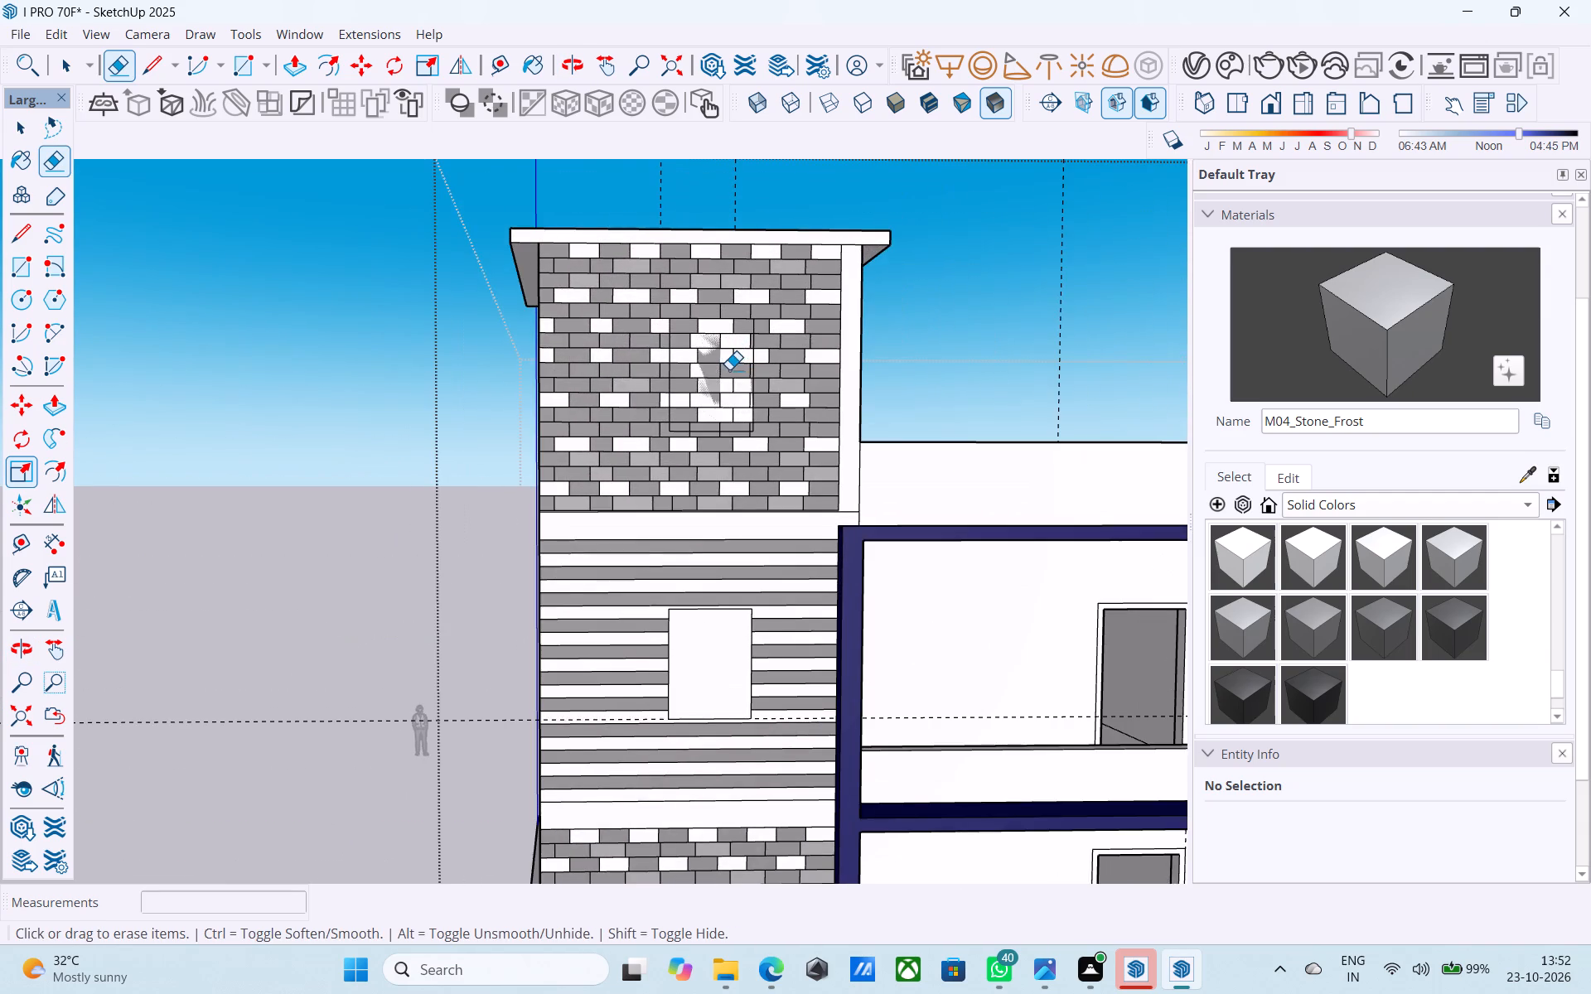
{"action": "middle_click_drag", "start_coordinate": [728, 369], "coordinate": [648, 480]}
{"action": "scroll", "coordinate": [704, 385], "scroll_direction": "up", "scroll_amount": 5}
{"action": "left_click_drag", "start_coordinate": [734, 321], "coordinate": [732, 374]}
{"action": "left_click_drag", "start_coordinate": [724, 316], "coordinate": [743, 384]}
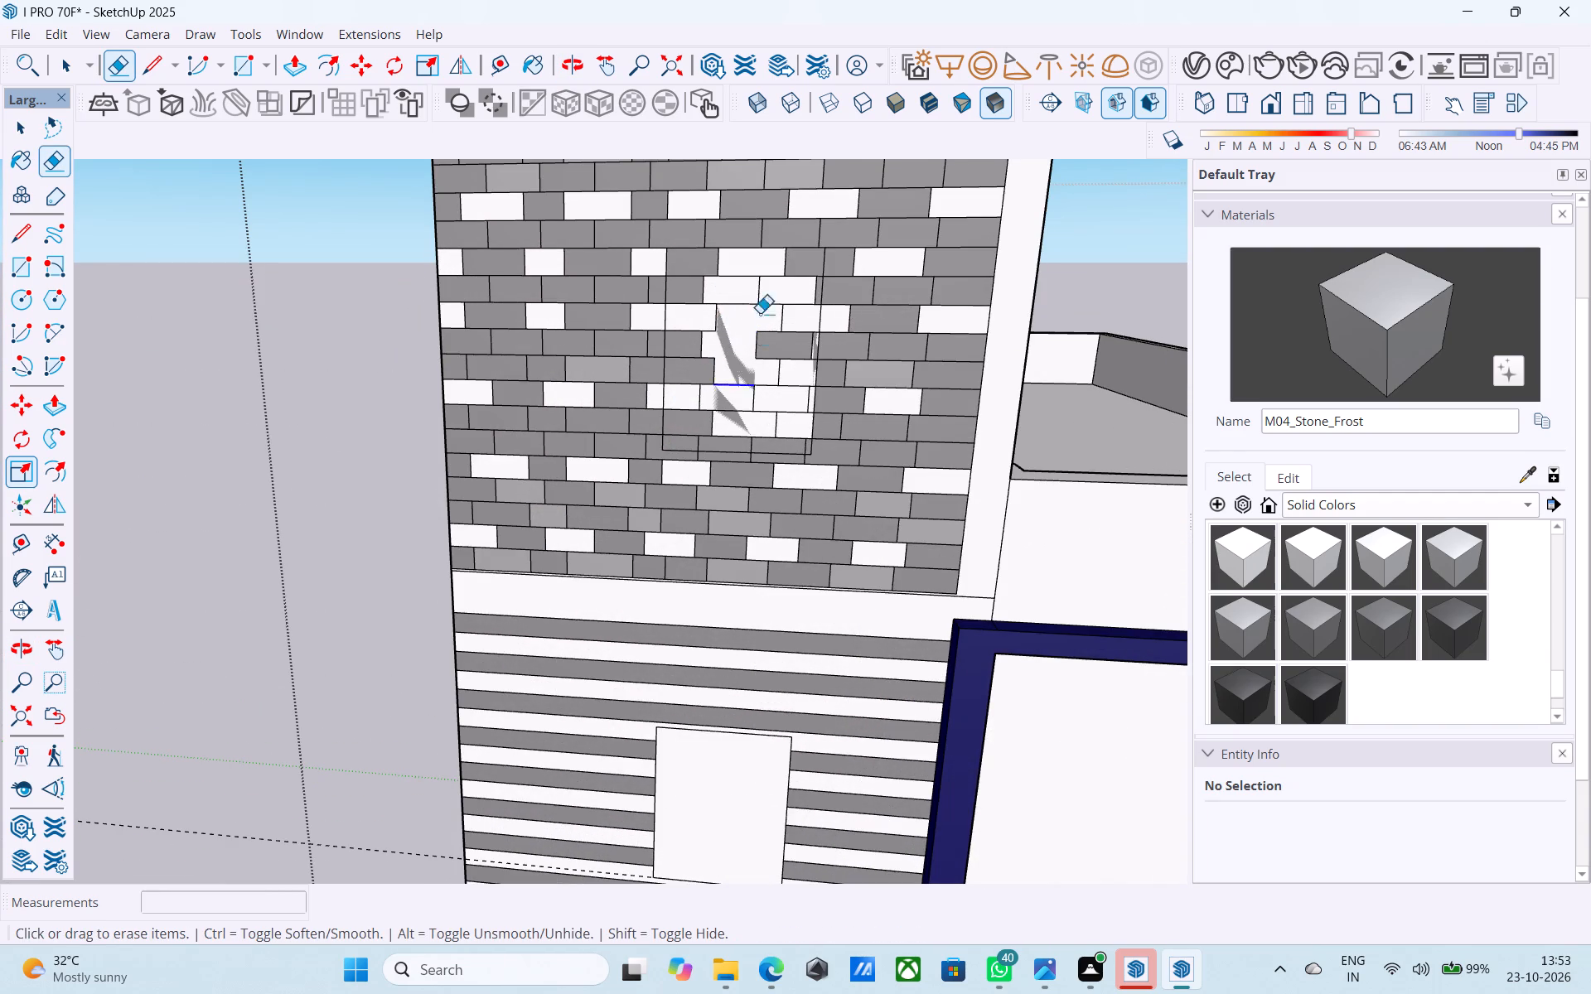
{"action": "left_click_drag", "start_coordinate": [713, 316], "coordinate": [727, 350]}
{"action": "left_click_drag", "start_coordinate": [718, 327], "coordinate": [708, 374]}
{"action": "left_click_drag", "start_coordinate": [687, 345], "coordinate": [698, 378]}
{"action": "left_click_drag", "start_coordinate": [688, 319], "coordinate": [683, 375]}
{"action": "left_click_drag", "start_coordinate": [687, 300], "coordinate": [699, 337]}
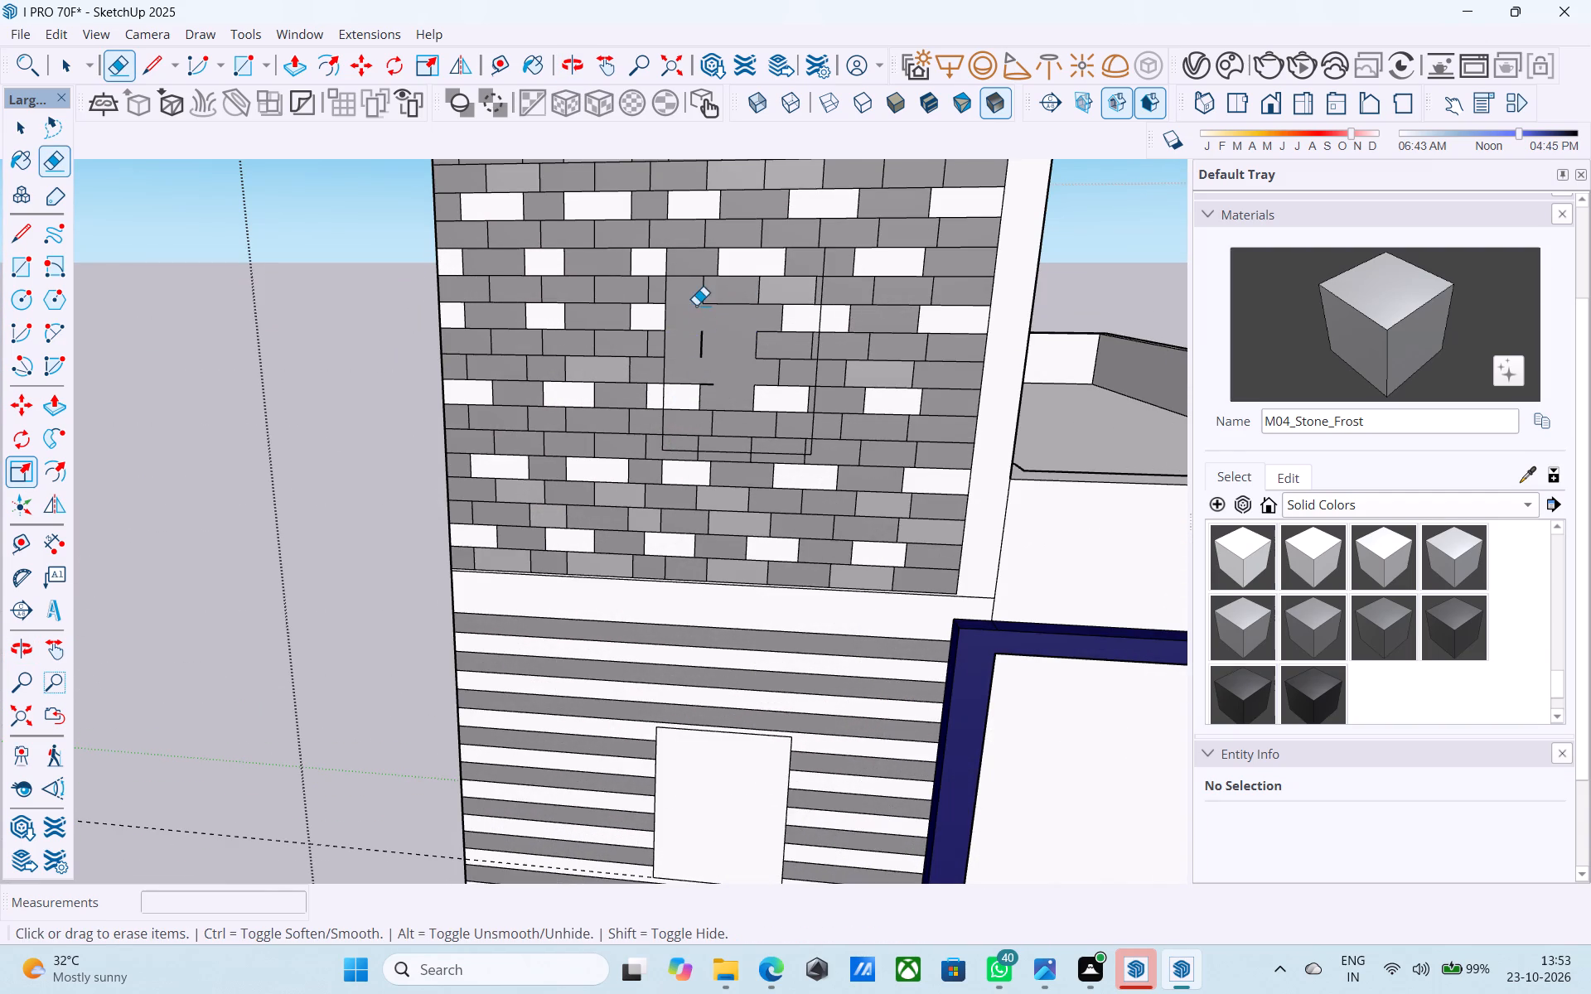
Erase the remaining brick lines inside the upper part of the top brick panel's window rectangle.
{"action": "left_click_drag", "start_coordinate": [718, 324], "coordinate": [702, 351]}
{"action": "left_click_drag", "start_coordinate": [688, 273], "coordinate": [704, 290]}
{"action": "left_click_drag", "start_coordinate": [713, 268], "coordinate": [718, 273]}
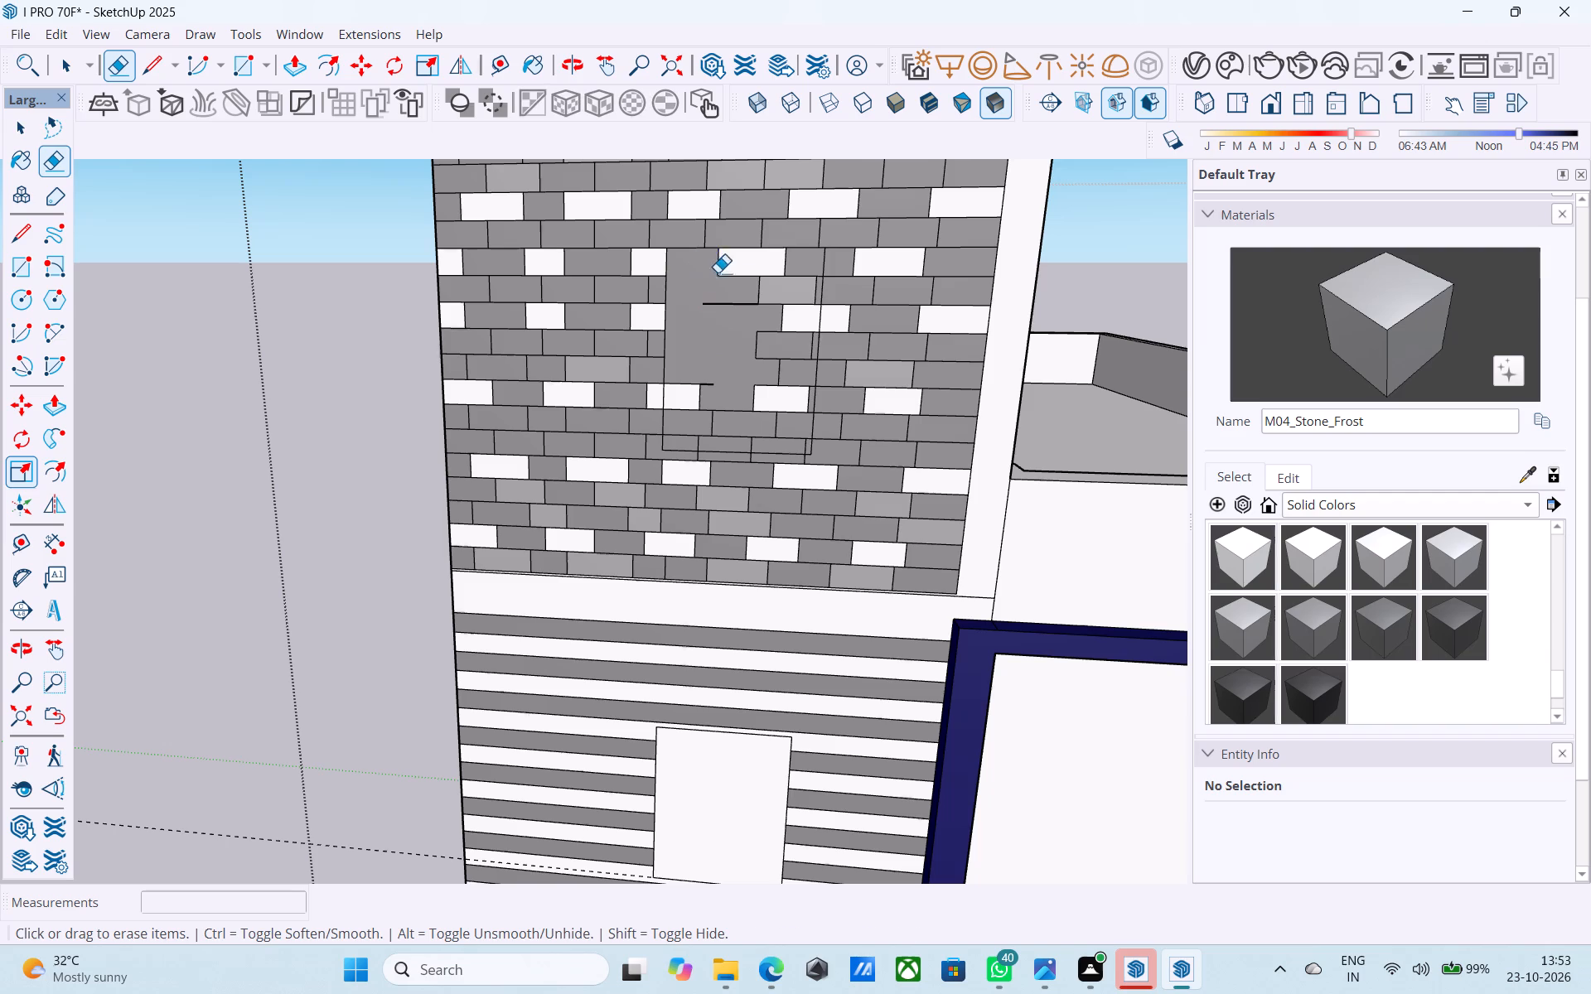
{"action": "left_click_drag", "start_coordinate": [718, 273], "coordinate": [720, 277]}
{"action": "left_click_drag", "start_coordinate": [728, 268], "coordinate": [714, 321]}
{"action": "left_click_drag", "start_coordinate": [764, 279], "coordinate": [785, 326]}
{"action": "left_click_drag", "start_coordinate": [796, 275], "coordinate": [783, 316]}
{"action": "left_click_drag", "start_coordinate": [769, 276], "coordinate": [771, 305]}
{"action": "left_click", "coordinate": [781, 268]}
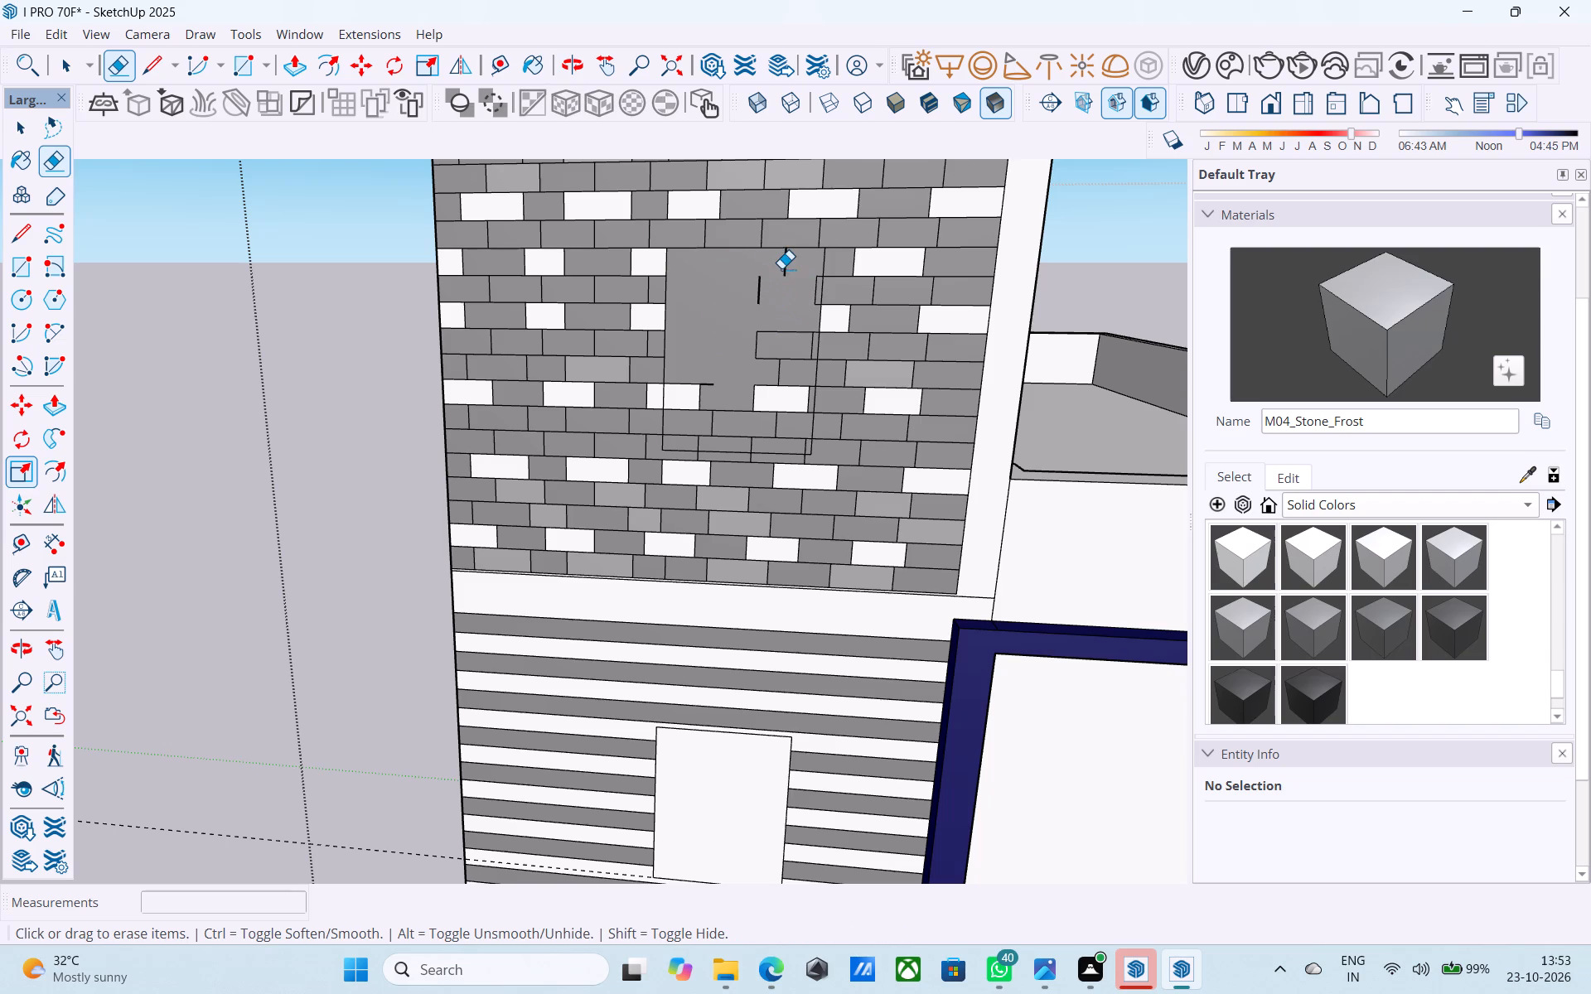
{"action": "left_click_drag", "start_coordinate": [777, 273], "coordinate": [742, 309]}
{"action": "left_click_drag", "start_coordinate": [790, 273], "coordinate": [772, 269]}
{"action": "left_click", "coordinate": [814, 278]}
Erase the brick lines inside the lower part of the top brick panel's window rectangle.
{"action": "left_click_drag", "start_coordinate": [800, 326], "coordinate": [783, 381]}
{"action": "left_click_drag", "start_coordinate": [768, 325], "coordinate": [755, 376]}
{"action": "left_click_drag", "start_coordinate": [759, 328], "coordinate": [752, 369]}
{"action": "left_click_drag", "start_coordinate": [710, 380], "coordinate": [705, 388]}
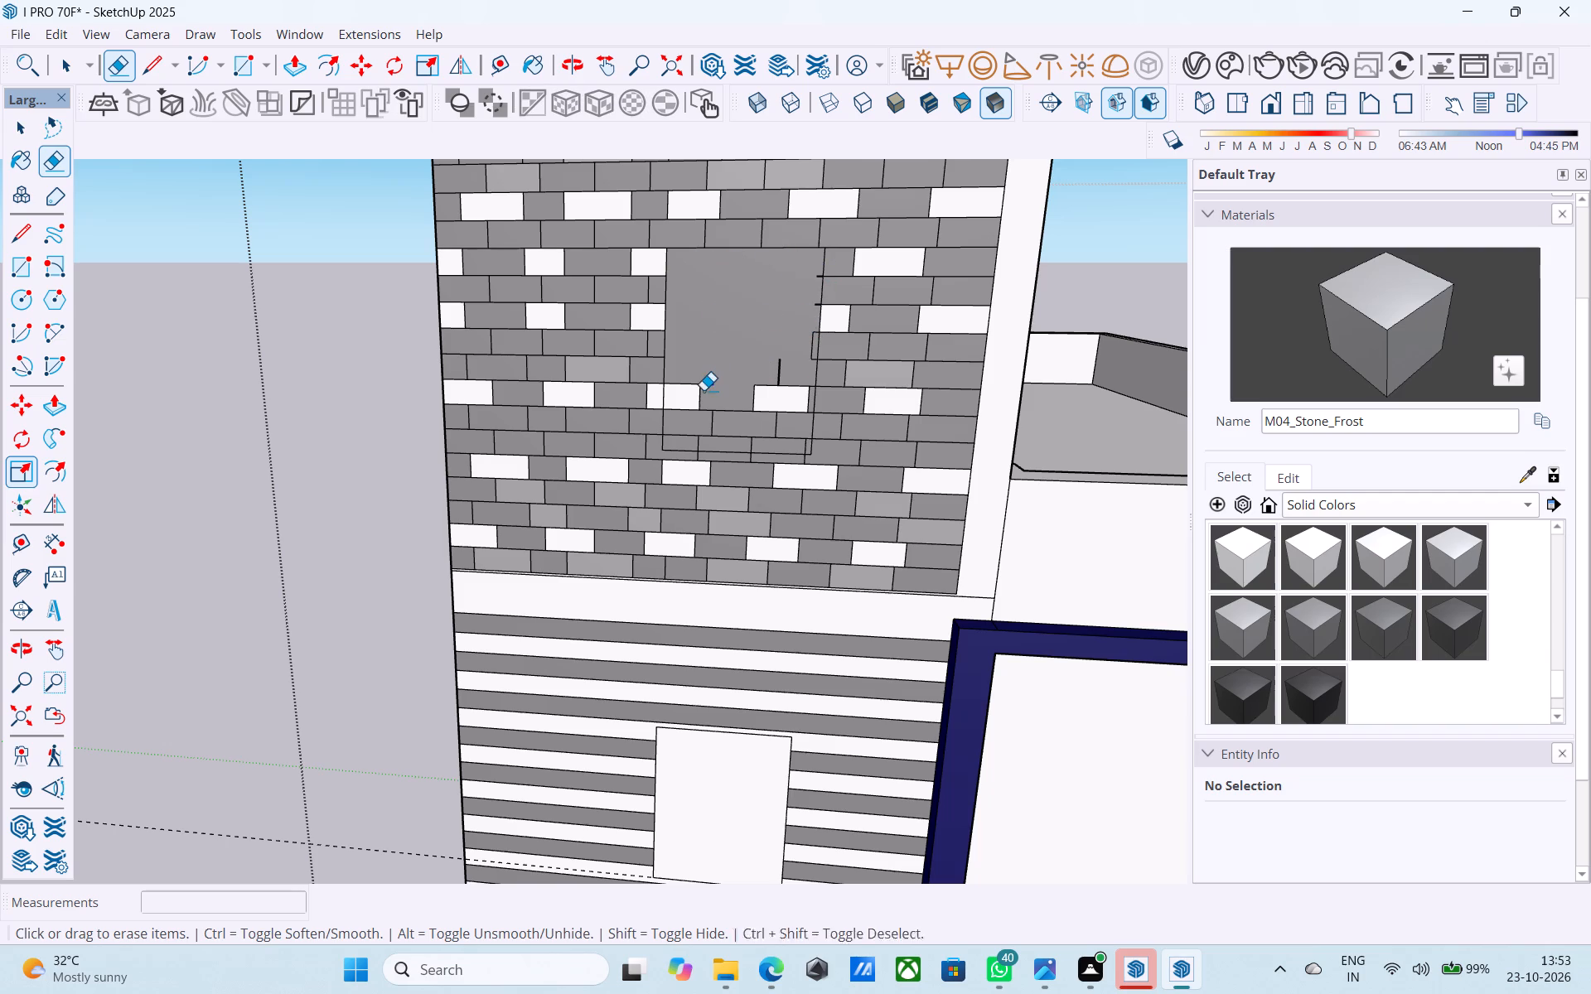
{"action": "left_click_drag", "start_coordinate": [699, 388], "coordinate": [697, 423]}
{"action": "left_click", "coordinate": [681, 384]}
{"action": "left_click_drag", "start_coordinate": [690, 394], "coordinate": [713, 433]}
{"action": "left_click", "coordinate": [699, 436]}
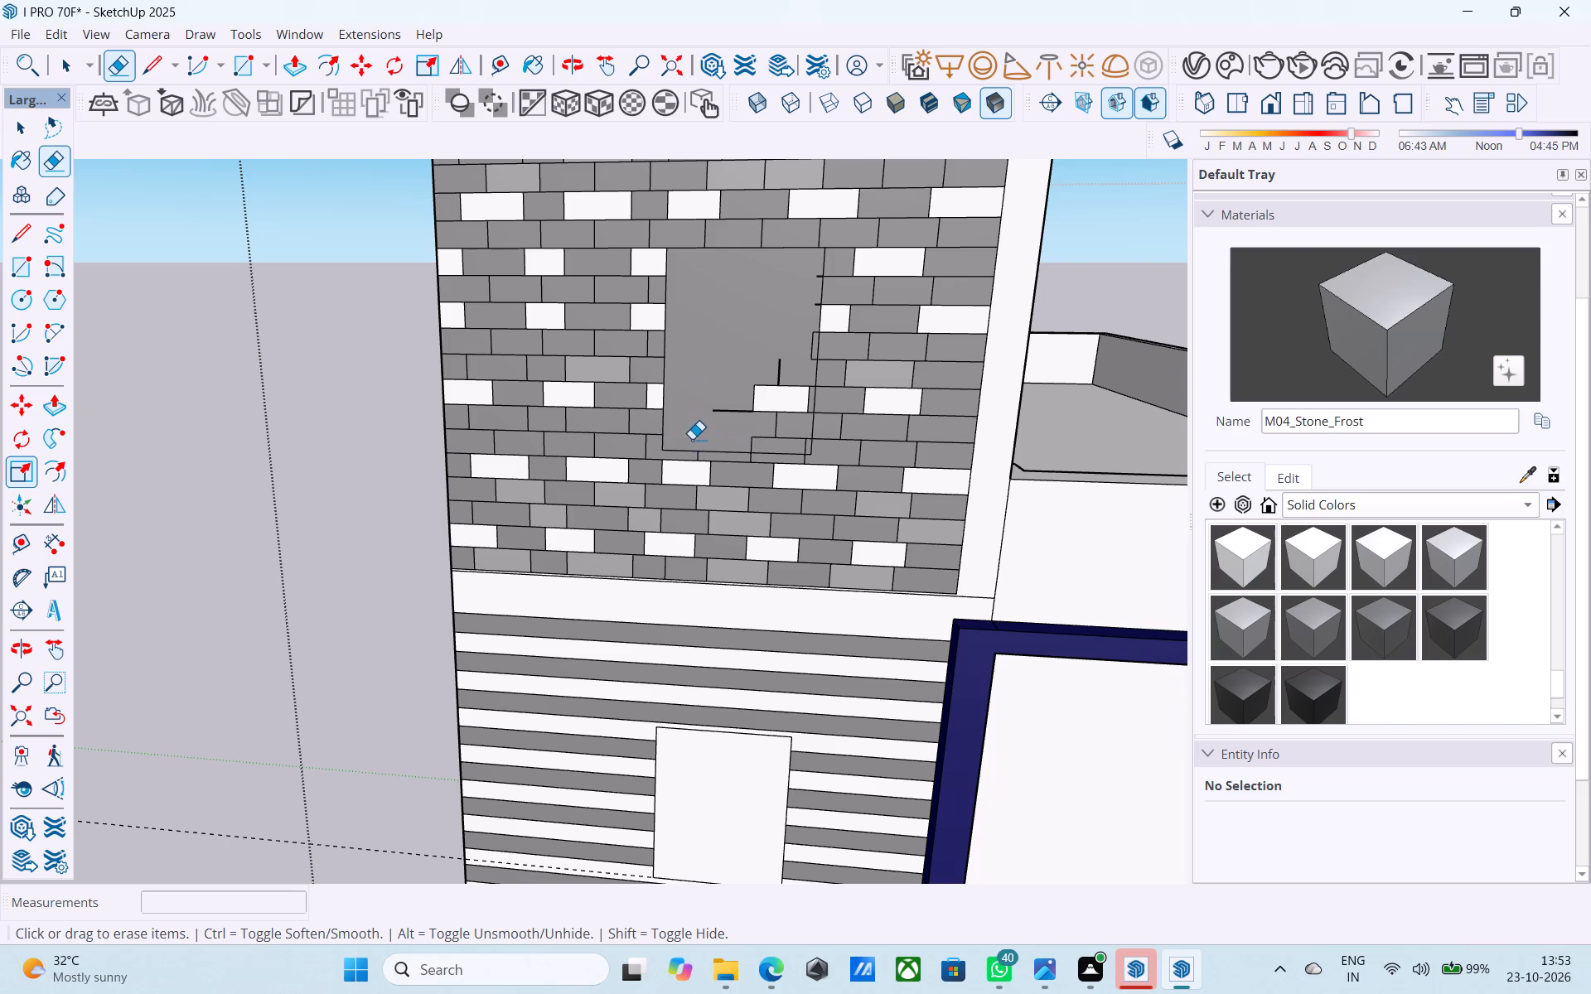
{"action": "left_click_drag", "start_coordinate": [771, 442], "coordinate": [773, 426]}
{"action": "left_click_drag", "start_coordinate": [787, 425], "coordinate": [780, 439]}
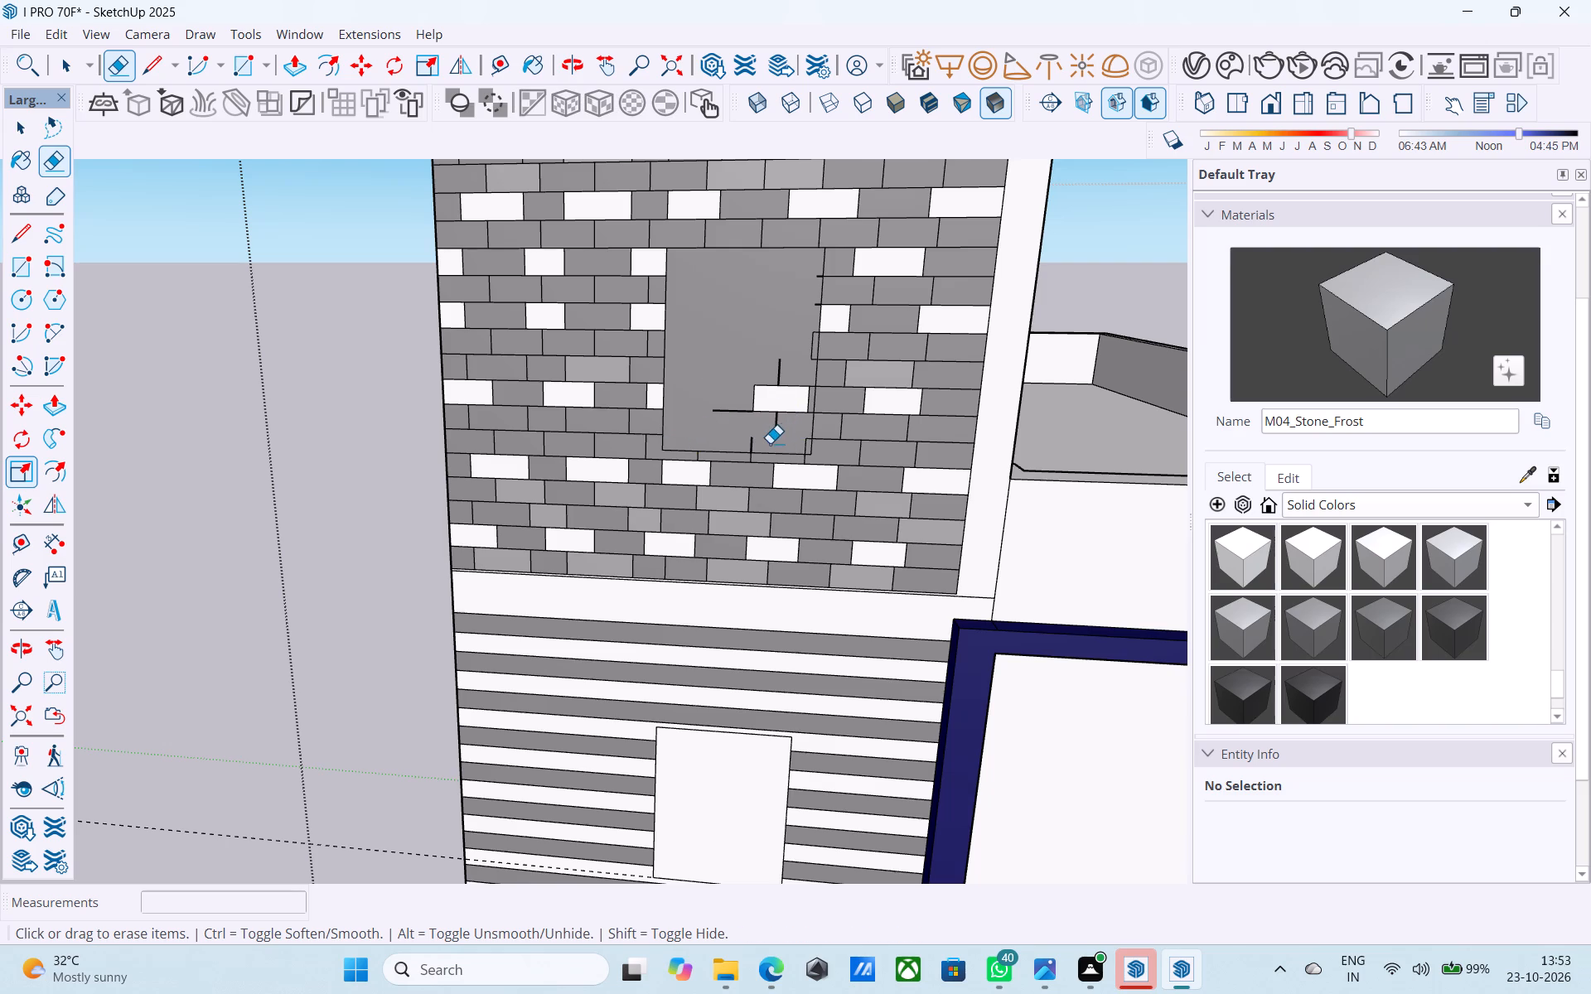
{"action": "left_click_drag", "start_coordinate": [768, 443], "coordinate": [747, 443]}
{"action": "left_click_drag", "start_coordinate": [800, 427], "coordinate": [754, 413]}
{"action": "left_click_drag", "start_coordinate": [788, 413], "coordinate": [766, 386]}
{"action": "left_click_drag", "start_coordinate": [768, 365], "coordinate": [779, 409]}
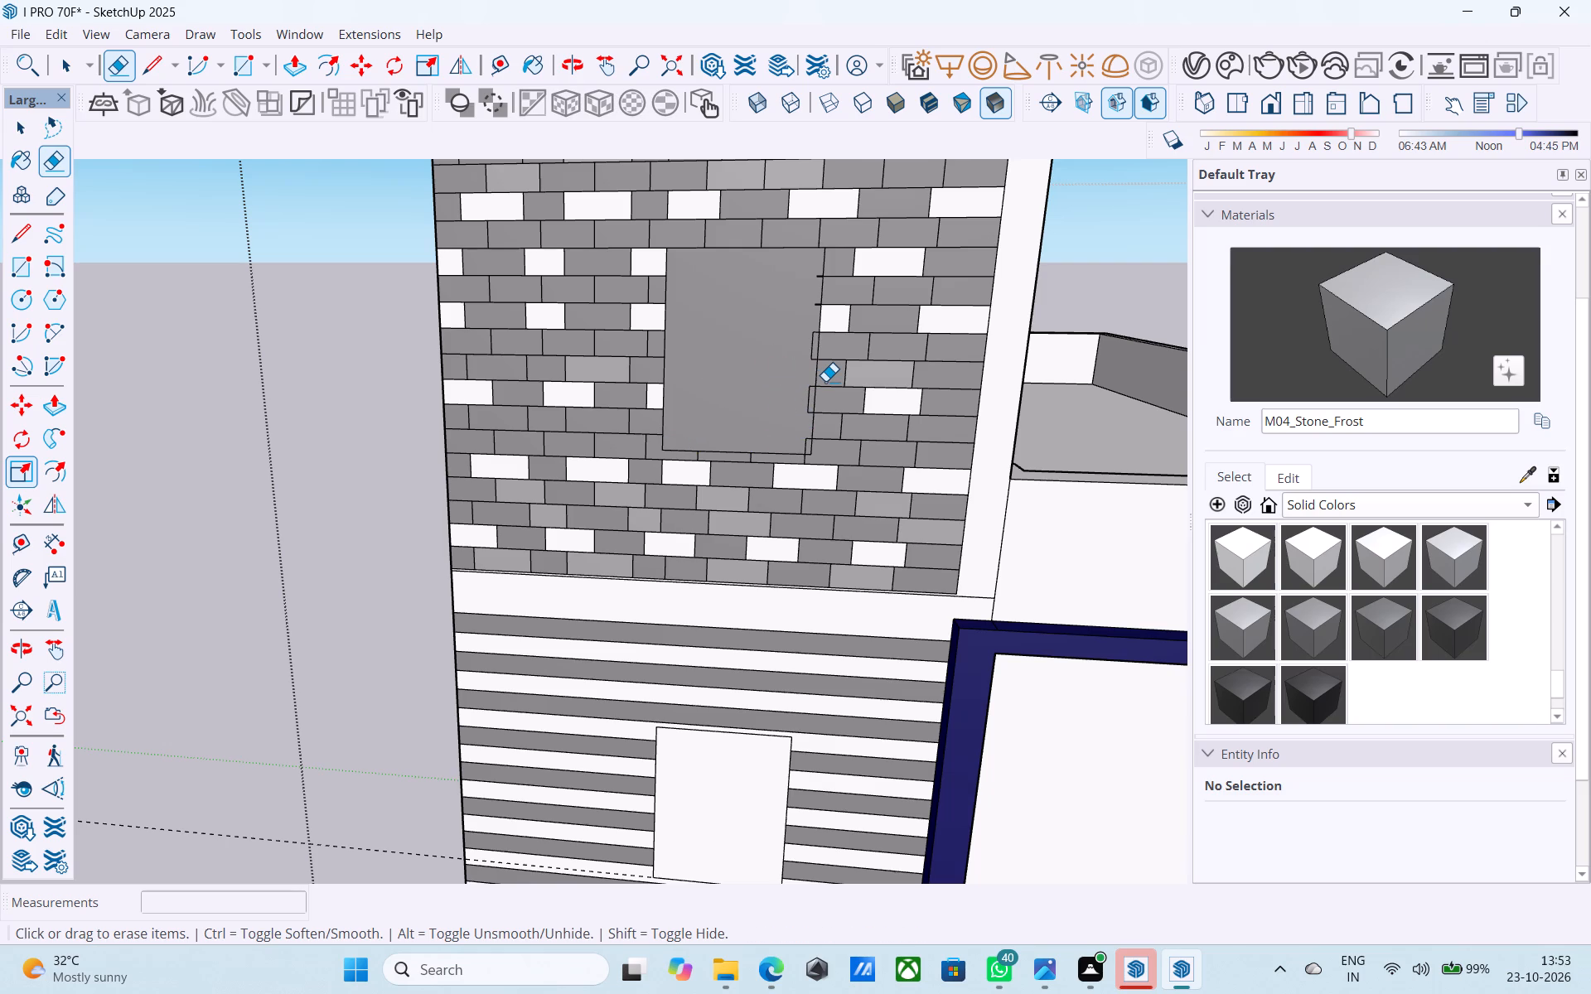
Erase the brick line fragments overlapping the lower right edge of the top brick panel's window rectangle, keeping its outline intact.
{"action": "scroll", "coordinate": [825, 381], "scroll_direction": "up", "scroll_amount": 9}
{"action": "left_click", "coordinate": [799, 515]}
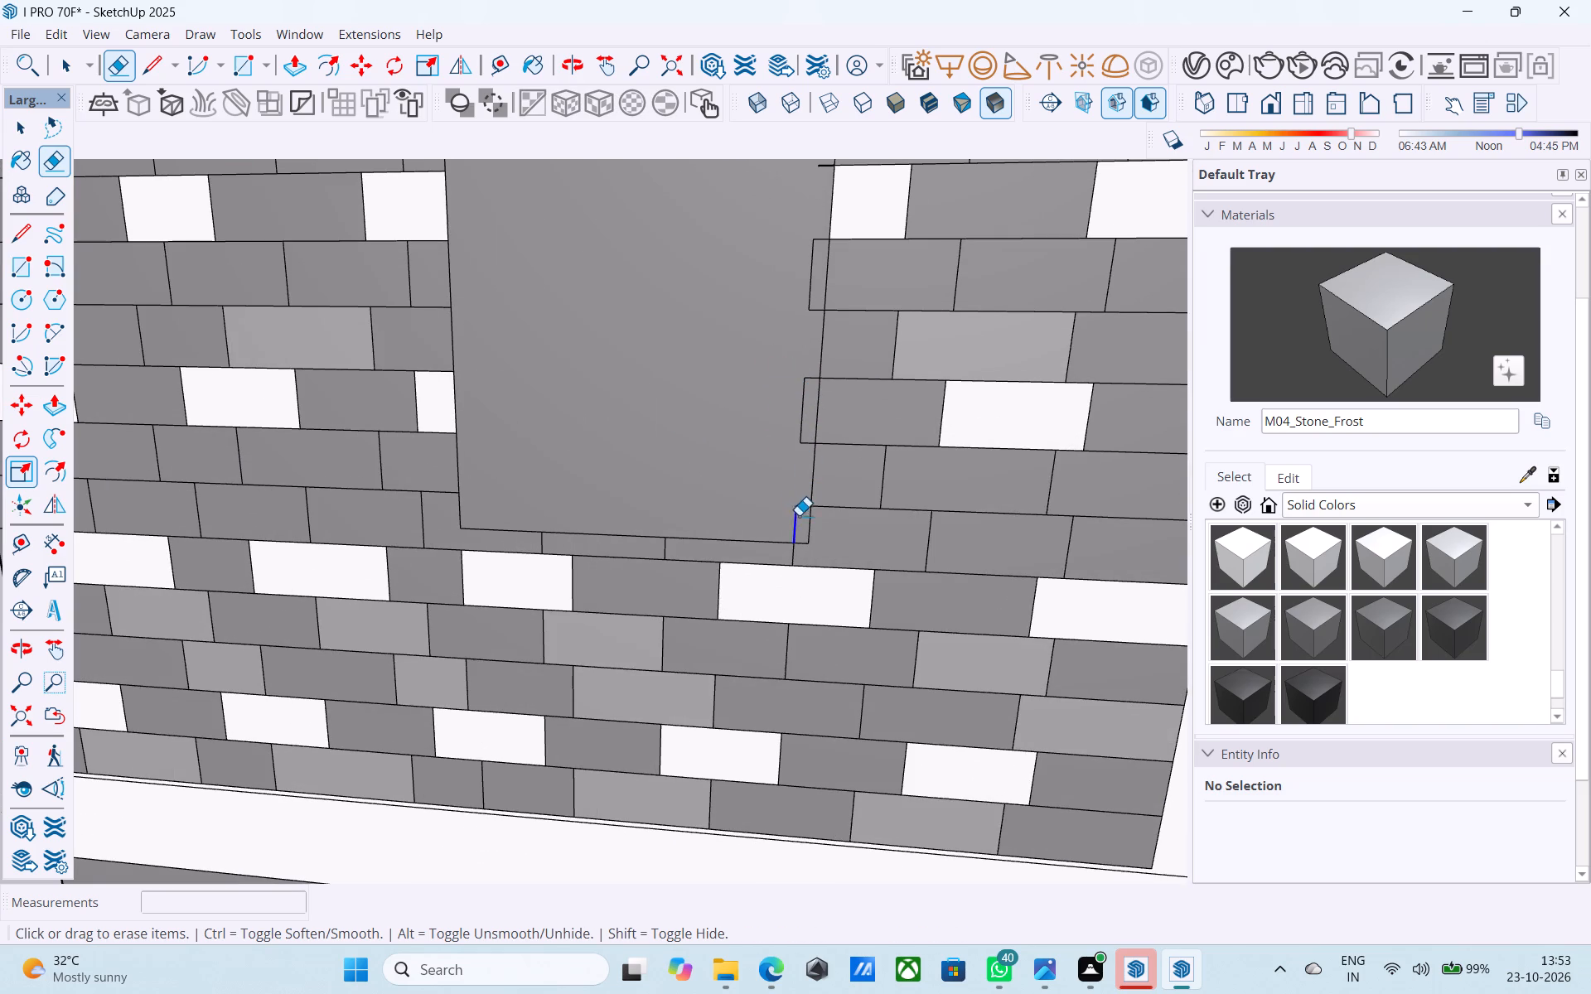
{"action": "left_click_drag", "start_coordinate": [802, 501], "coordinate": [799, 513]}
{"action": "left_click", "coordinate": [802, 444]}
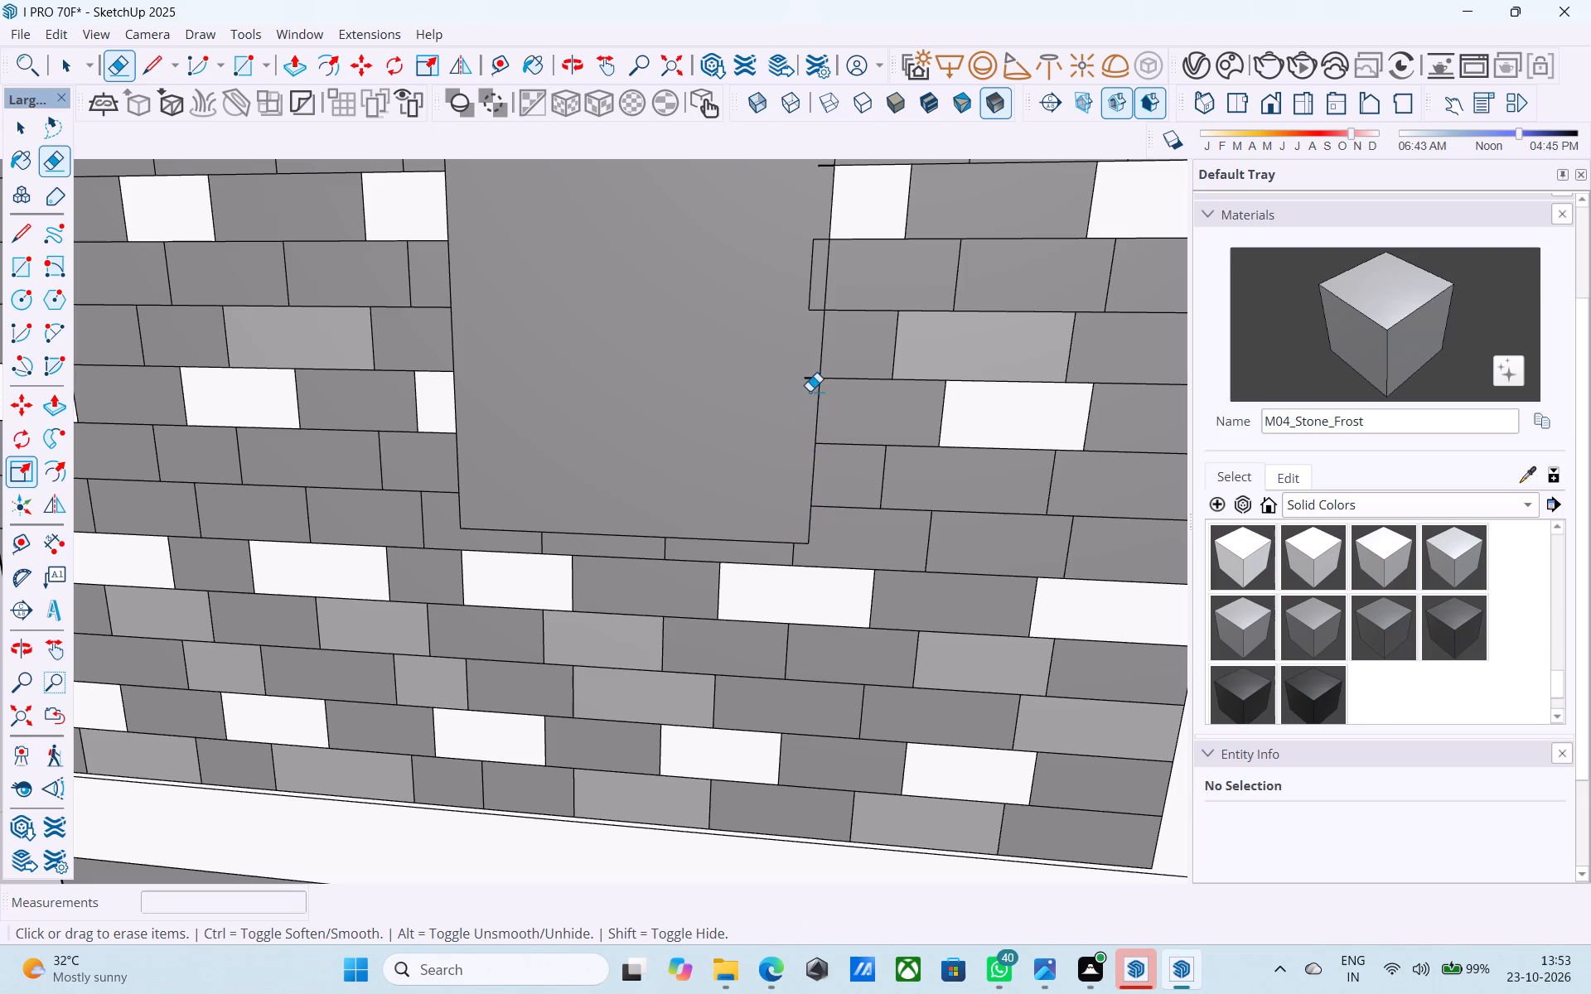
{"action": "left_click", "coordinate": [810, 384]}
{"action": "left_click_drag", "start_coordinate": [810, 304], "coordinate": [815, 316]}
{"action": "left_click_drag", "start_coordinate": [811, 371], "coordinate": [814, 389]}
{"action": "left_click_drag", "start_coordinate": [825, 237], "coordinate": [810, 258]}
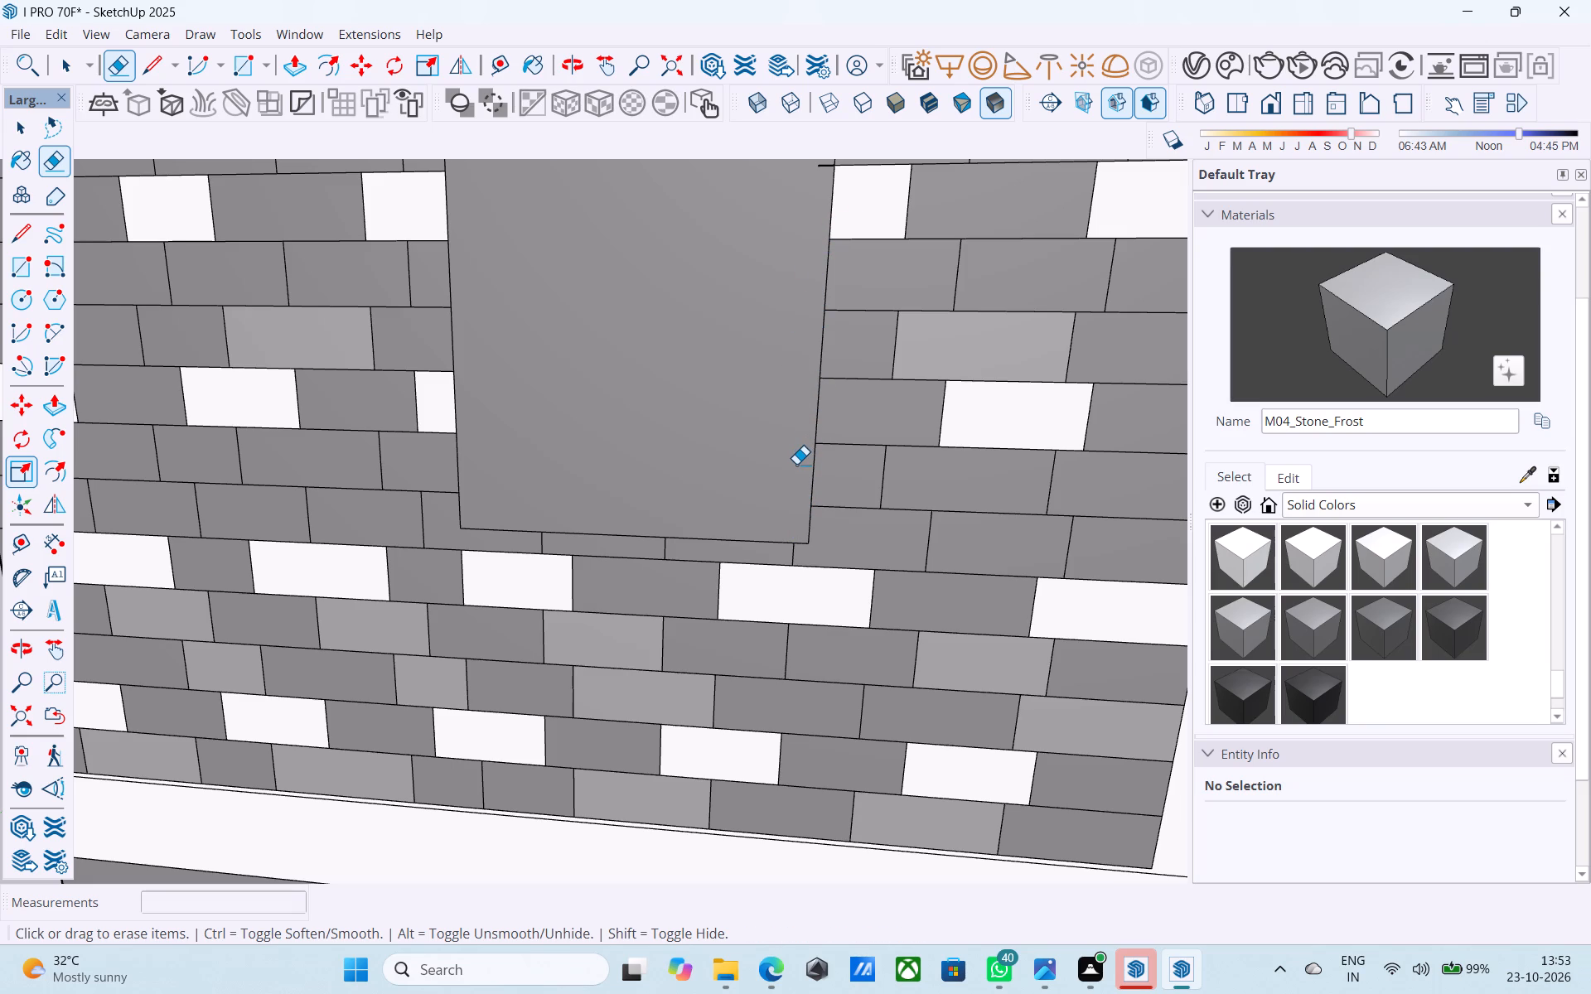
Erase the last brick line stubs crossing the upper right edge of the top brick panel's window rectangle.
{"action": "scroll", "coordinate": [796, 464], "scroll_direction": "down", "scroll_amount": 3}
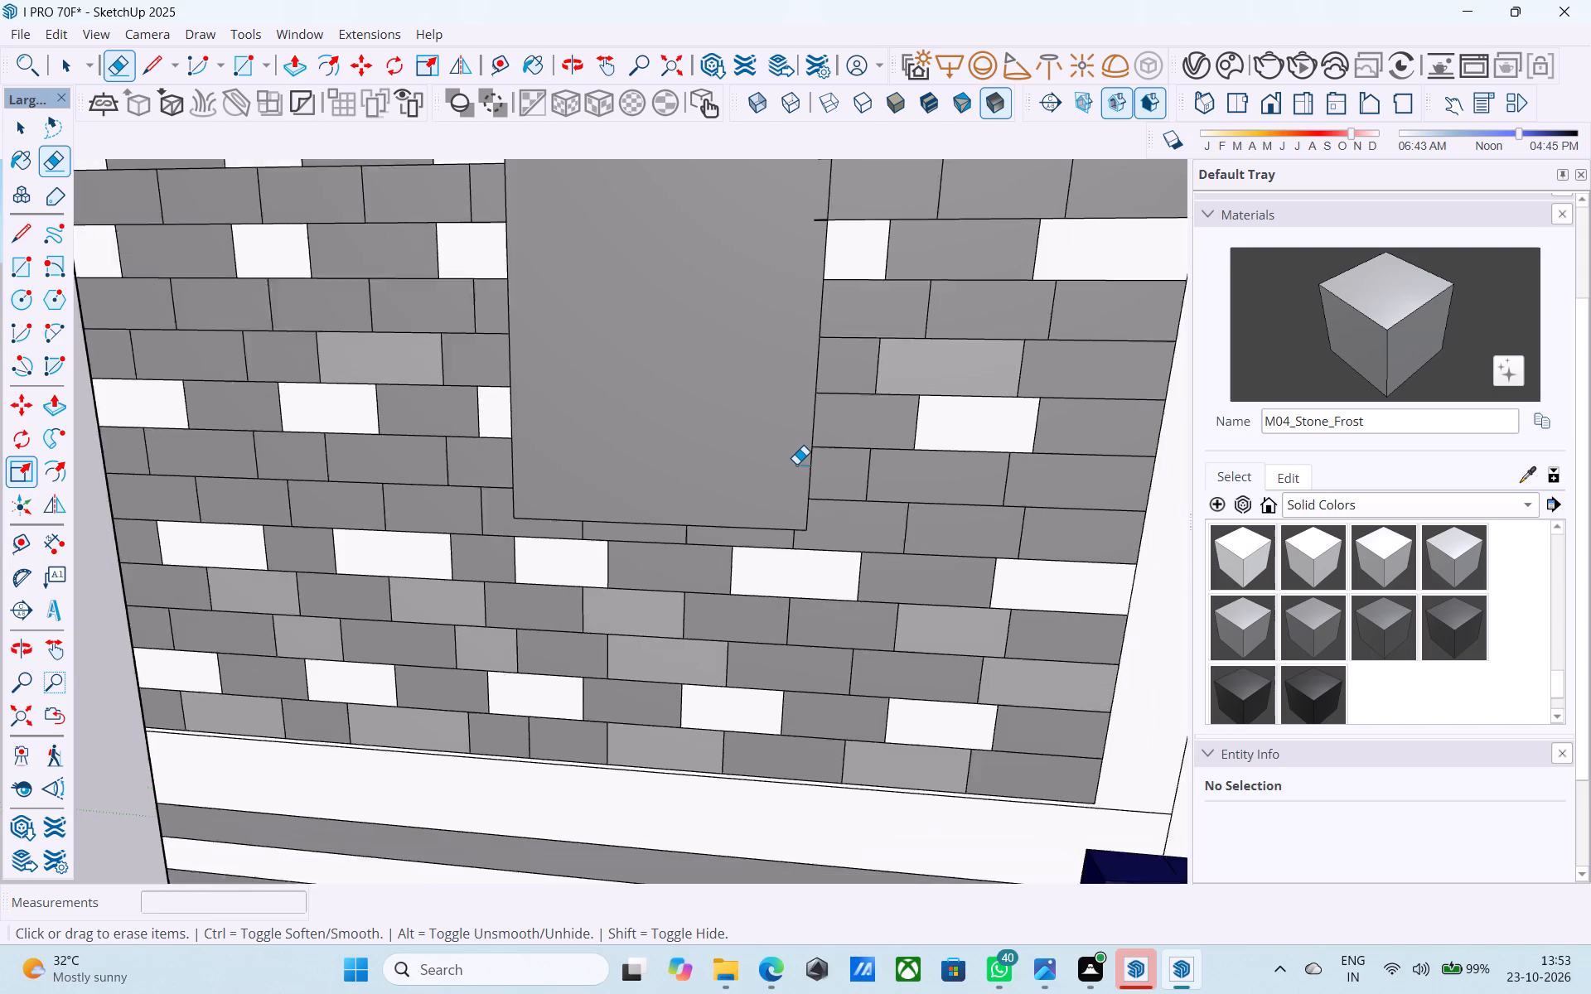
{"action": "scroll", "coordinate": [796, 464], "scroll_direction": "down", "scroll_amount": 4}
{"action": "scroll", "coordinate": [810, 260], "scroll_direction": "up", "scroll_amount": 8}
{"action": "left_click_drag", "start_coordinate": [811, 291], "coordinate": [816, 326]}
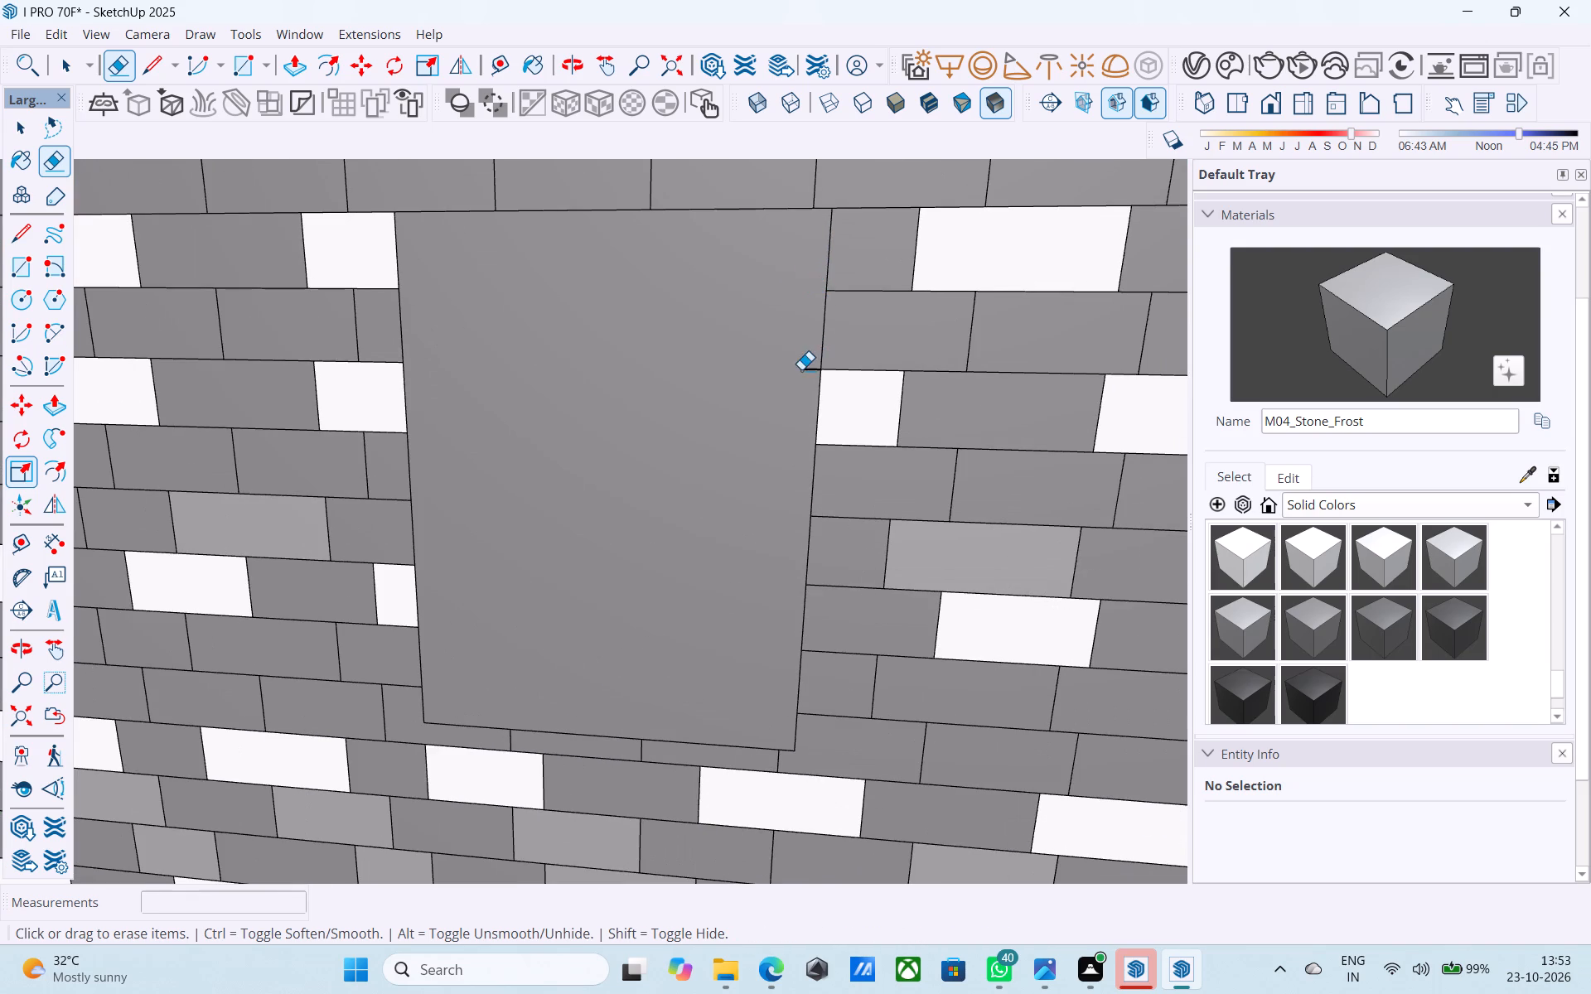
{"action": "left_click_drag", "start_coordinate": [801, 369], "coordinate": [810, 398]}
Offset the outline of the top brick panel's window face inward by 2" to form a frame.
{"action": "scroll", "coordinate": [873, 417], "scroll_direction": "down", "scroll_amount": 6}
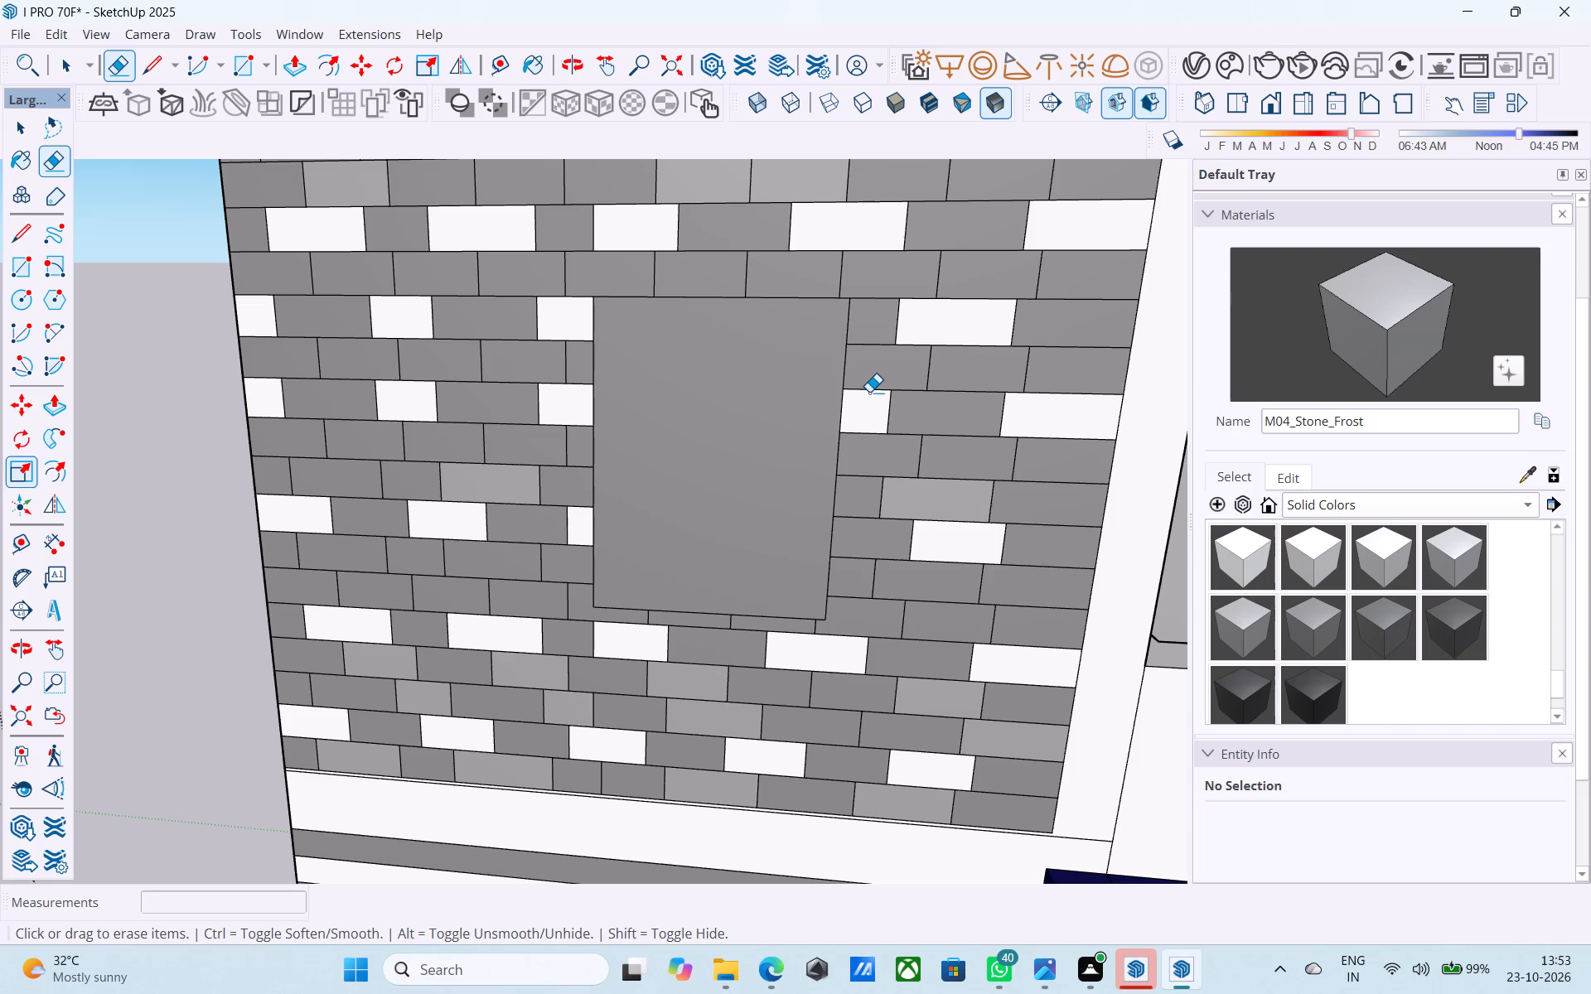
{"action": "scroll", "coordinate": [869, 392], "scroll_direction": "down", "scroll_amount": 5}
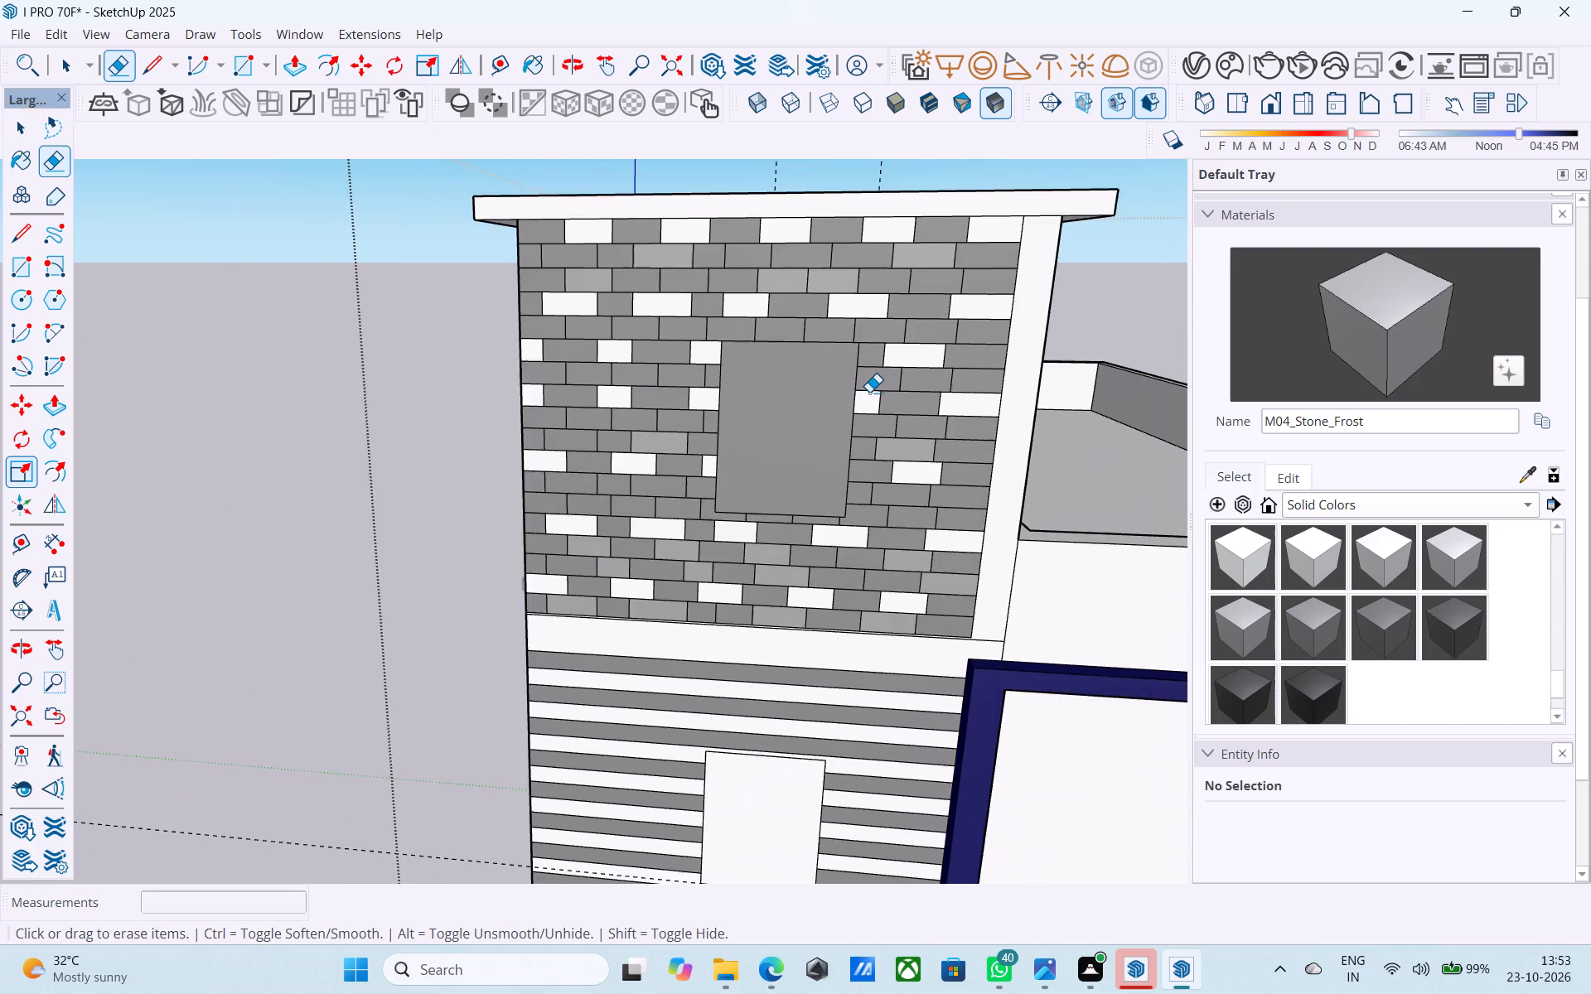
{"action": "scroll", "coordinate": [869, 392], "scroll_direction": "down", "scroll_amount": 9}
{"action": "middle_click_drag", "start_coordinate": [792, 433], "coordinate": [832, 304]}
{"action": "scroll", "coordinate": [781, 275], "scroll_direction": "down", "scroll_amount": 11}
{"action": "middle_click_drag", "start_coordinate": [764, 425], "coordinate": [747, 461]}
{"action": "scroll", "coordinate": [756, 432], "scroll_direction": "up", "scroll_amount": 4}
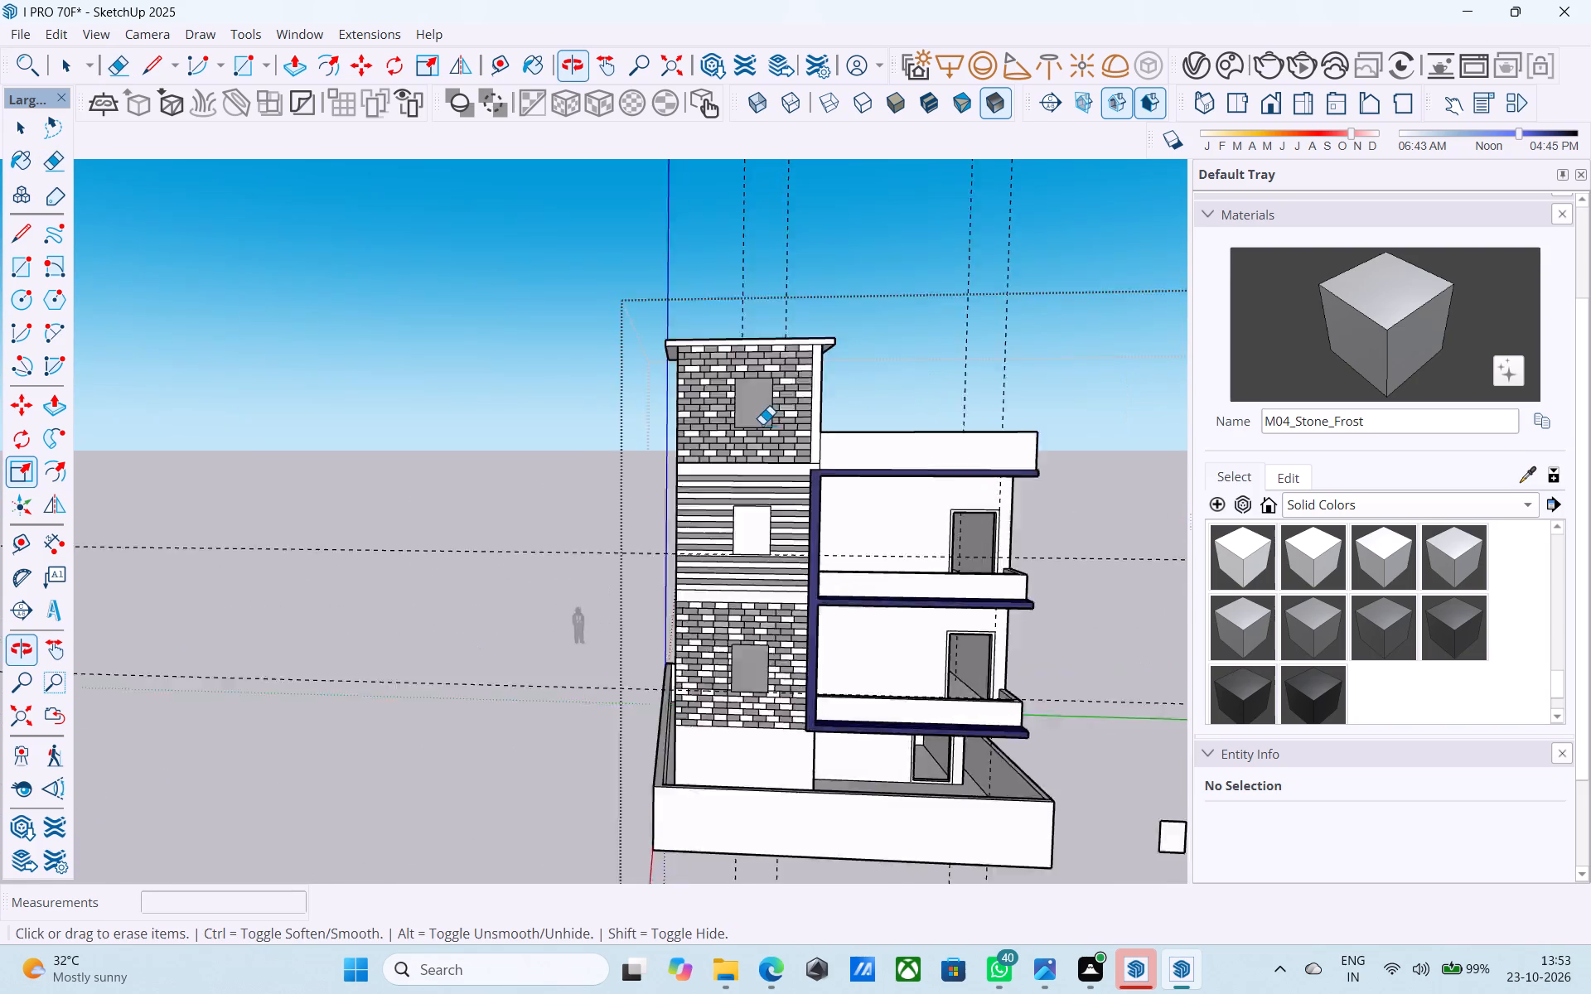
{"action": "scroll", "coordinate": [762, 424], "scroll_direction": "up", "scroll_amount": 2}
{"action": "scroll", "coordinate": [709, 355], "scroll_direction": "up", "scroll_amount": 10}
{"action": "key", "text": "space"}
{"action": "scroll", "coordinate": [757, 437], "scroll_direction": "up", "scroll_amount": 4}
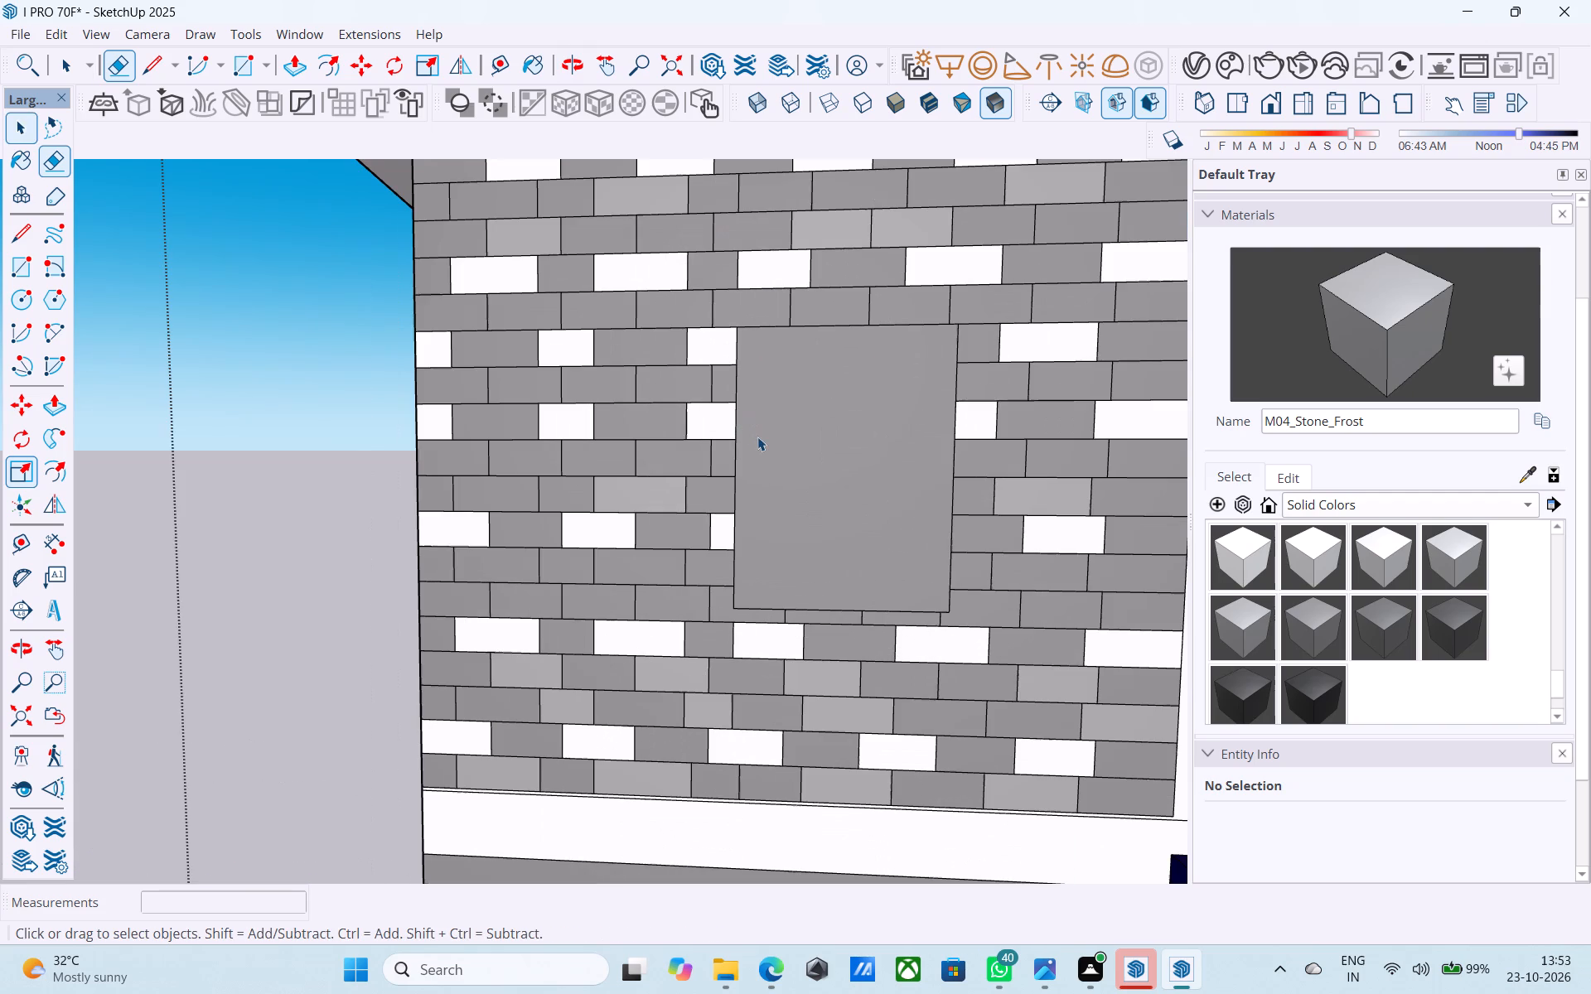
{"action": "left_click", "coordinate": [762, 442]}
{"action": "key", "text": "f"}
{"action": "left_click", "coordinate": [762, 442]}
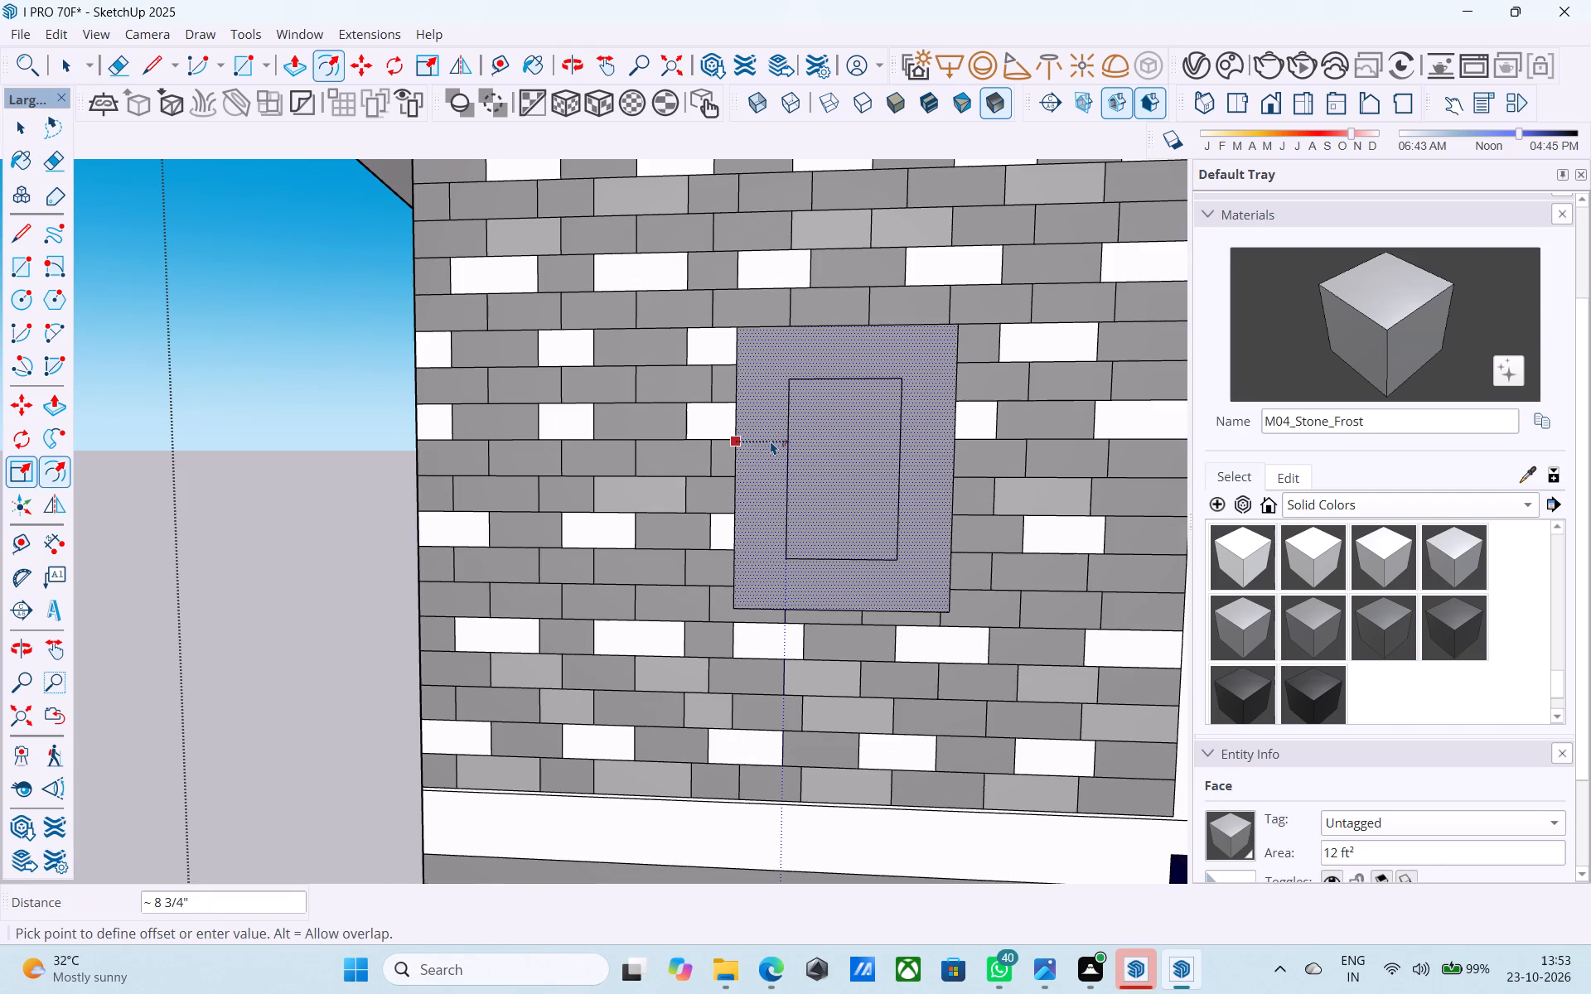
{"action": "key", "text": "2"}
{"action": "key", "text": "shift+quotedbl"}
{"action": "key", "text": "Return"}
{"action": "key", "text": "space"}
Offset the outline of the striped middle panel's window face inward by 2" to form a frame.
{"action": "scroll", "coordinate": [708, 253], "scroll_direction": "down", "scroll_amount": 6}
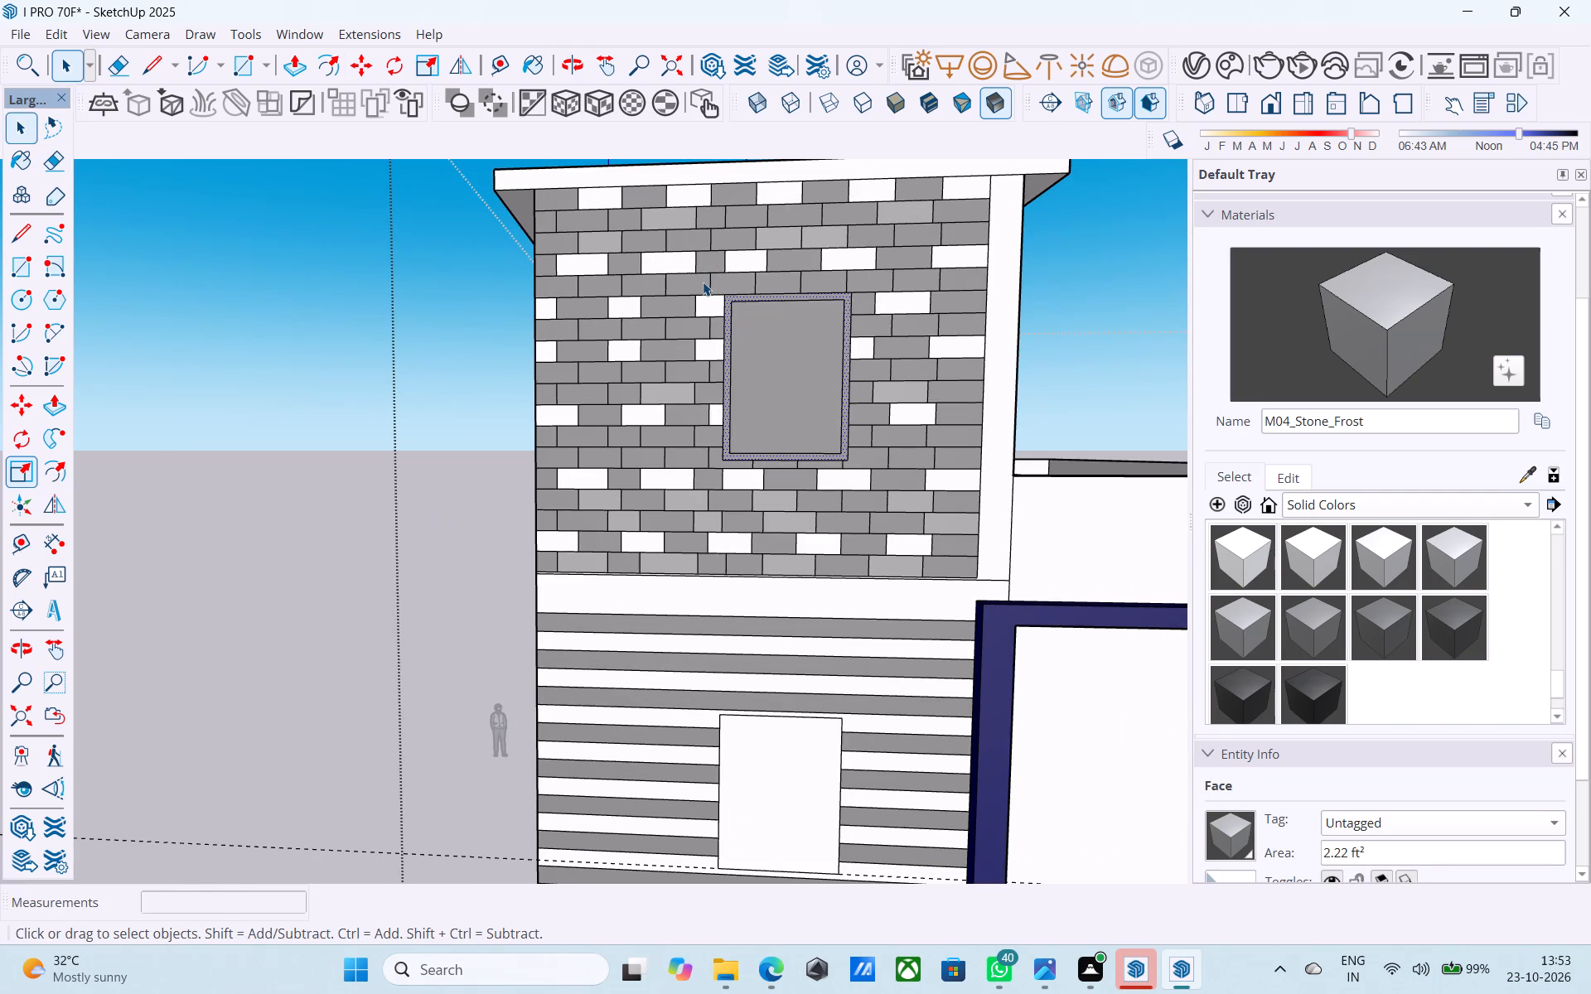
{"action": "scroll", "coordinate": [706, 279], "scroll_direction": "down", "scroll_amount": 6}
{"action": "middle_click_drag", "start_coordinate": [713, 299], "coordinate": [737, 384]}
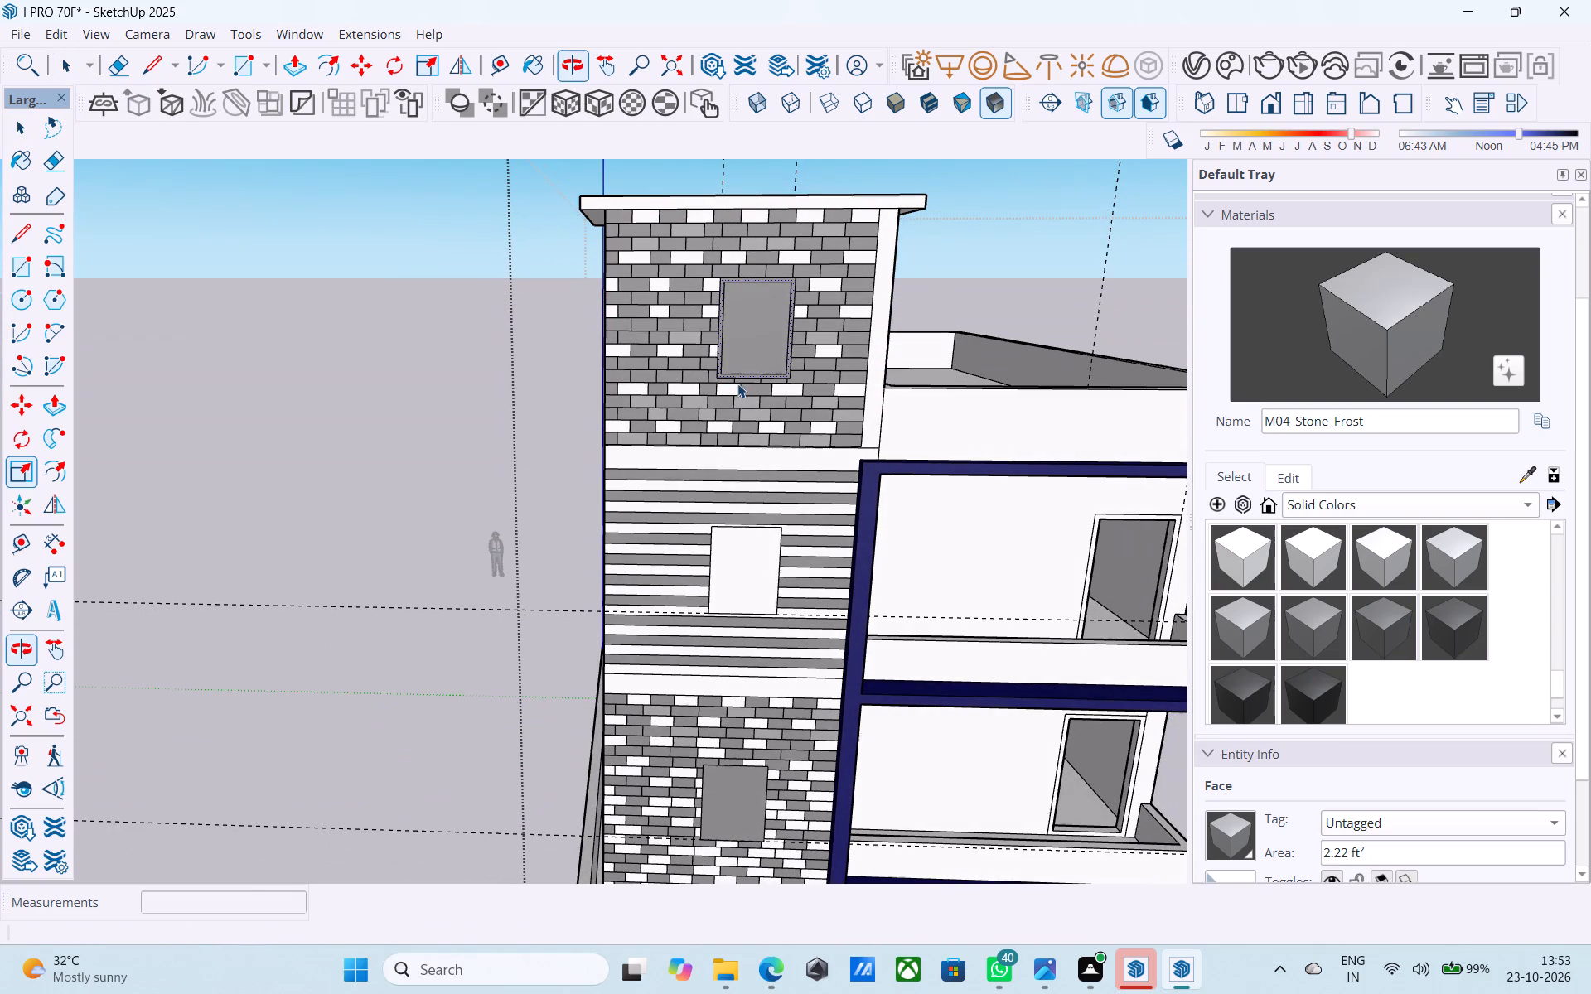
{"action": "left_click", "coordinate": [760, 587]}
{"action": "scroll", "coordinate": [758, 580], "scroll_direction": "up", "scroll_amount": 8}
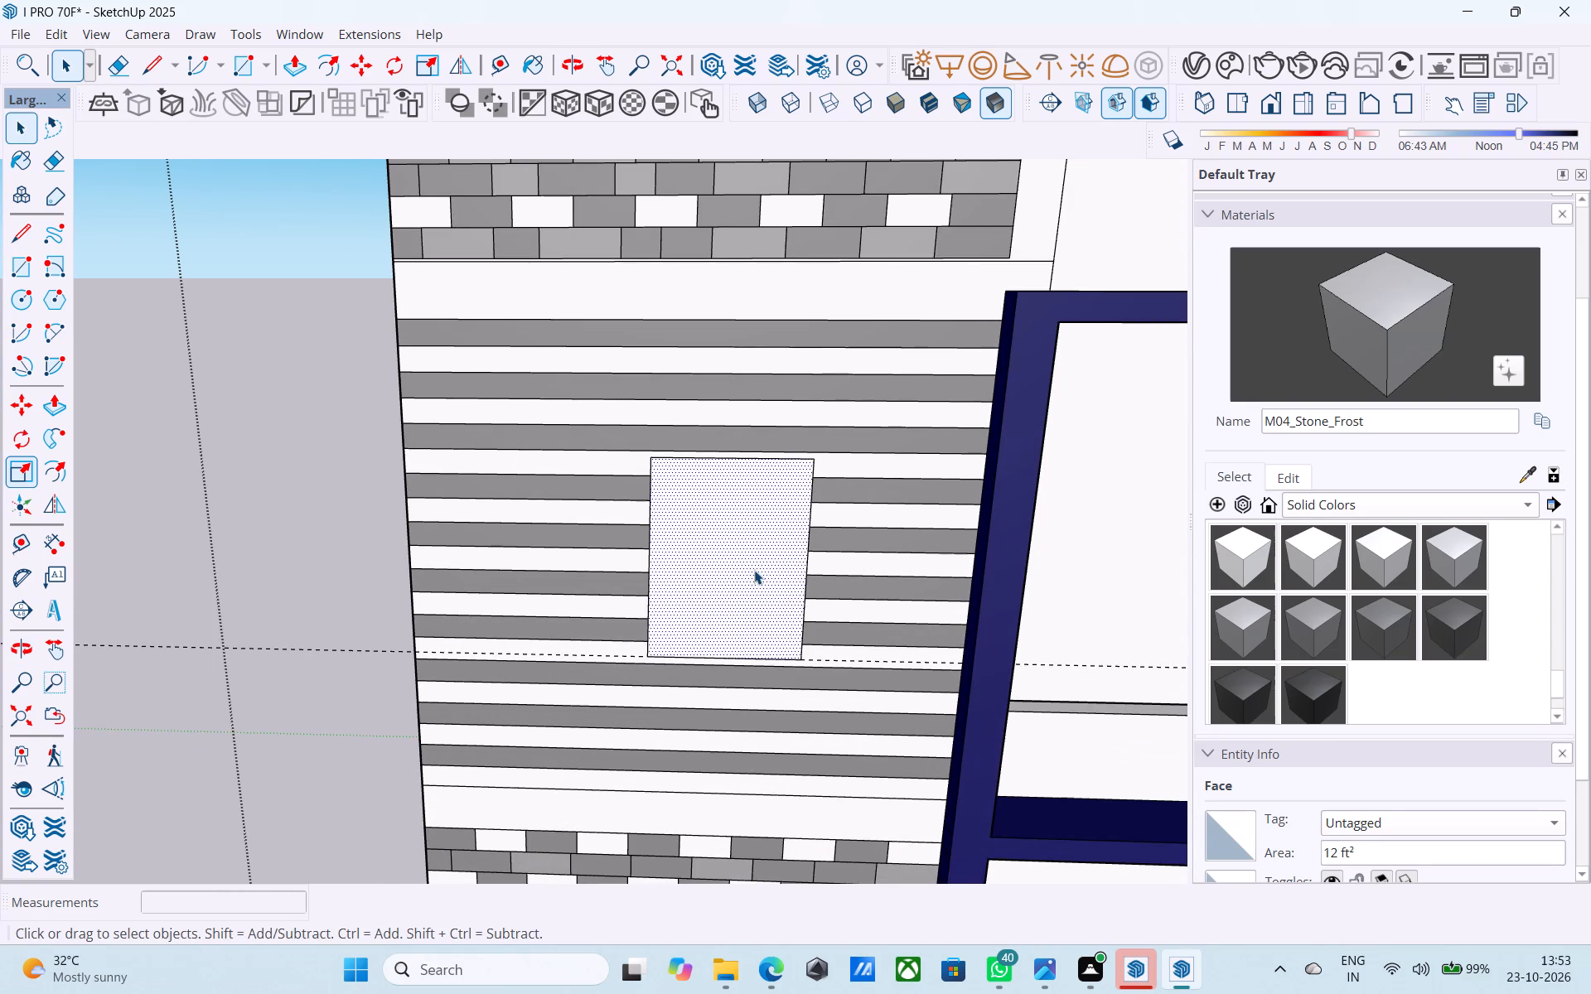
{"action": "scroll", "coordinate": [754, 570], "scroll_direction": "up", "scroll_amount": 2}
{"action": "key", "text": "f"}
{"action": "left_click", "coordinate": [754, 570]}
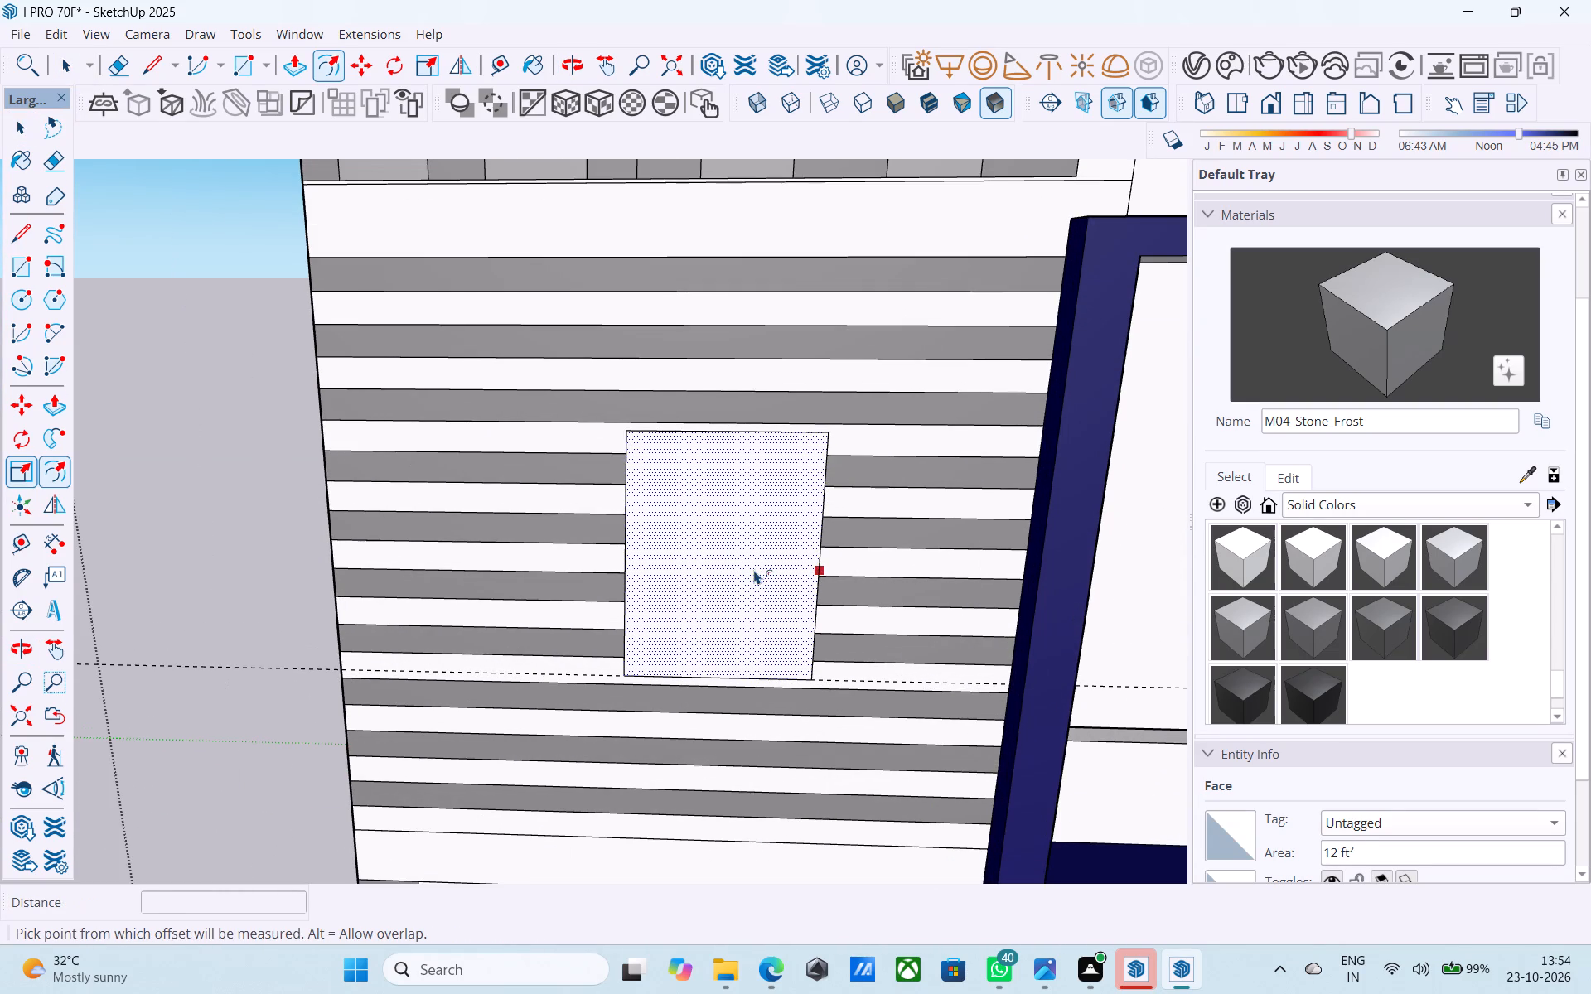
{"action": "key", "text": "2"}
{"action": "key", "text": "shift+quotedbl"}
{"action": "key", "text": "Return"}
{"action": "key", "text": "space"}
Offset the outline of the lower brick panel's window face inward by 2" to form a frame.
{"action": "scroll", "coordinate": [745, 557], "scroll_direction": "down", "scroll_amount": 7}
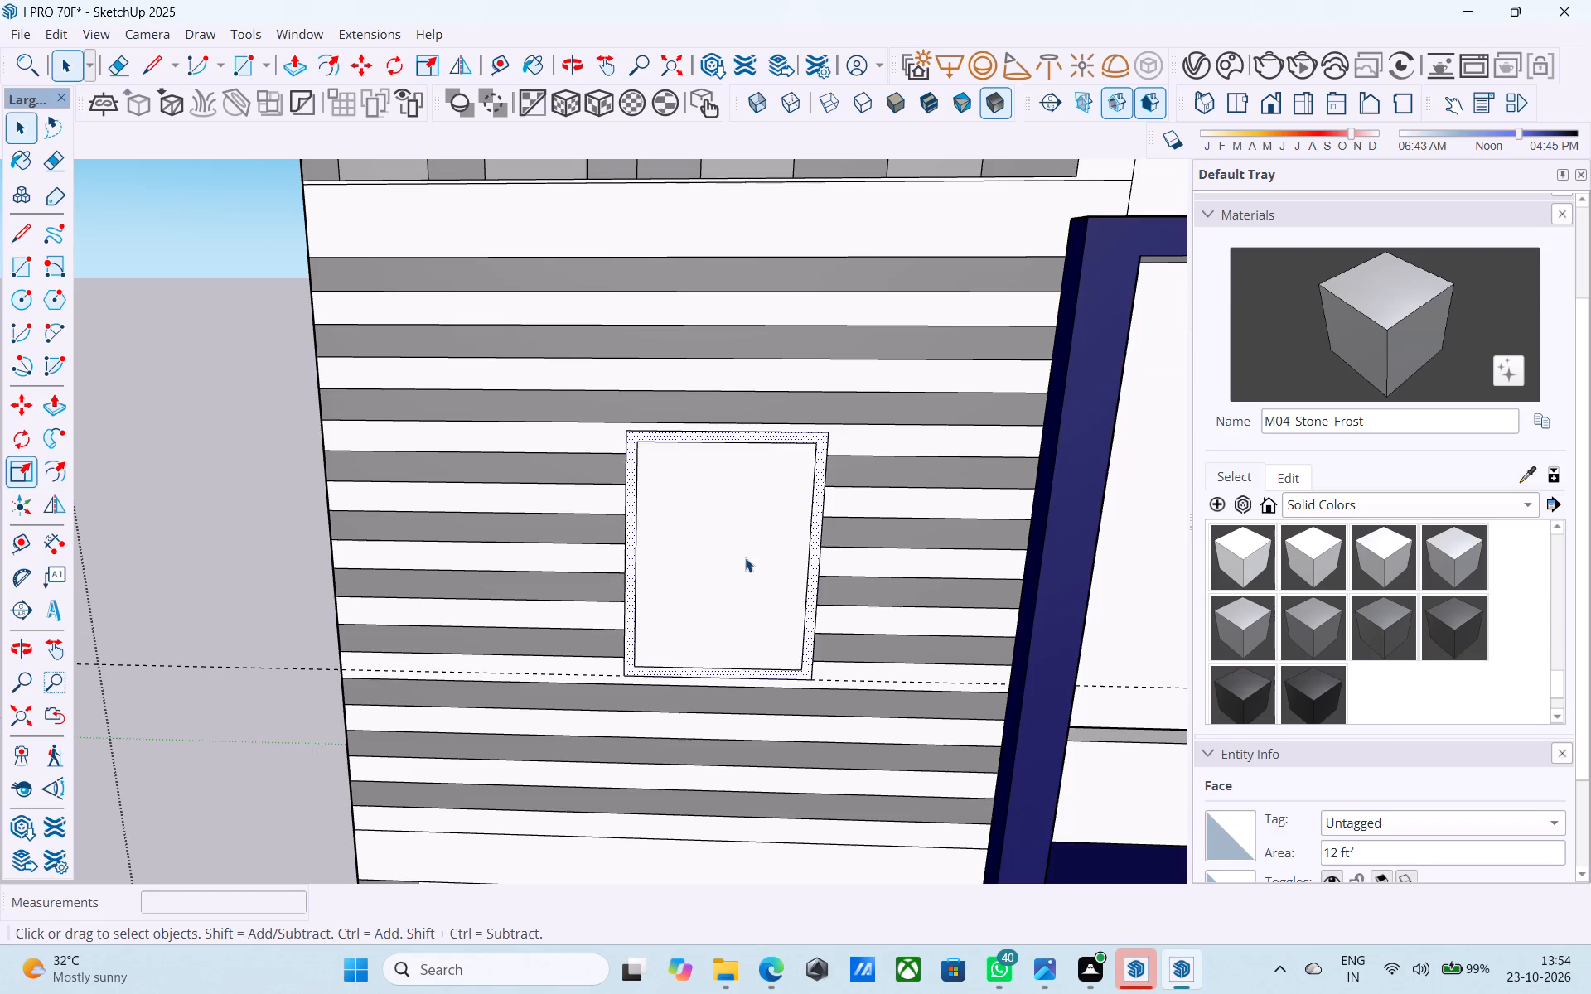
{"action": "scroll", "coordinate": [742, 555], "scroll_direction": "down", "scroll_amount": 6}
{"action": "scroll", "coordinate": [720, 694], "scroll_direction": "up", "scroll_amount": 5}
{"action": "left_click", "coordinate": [726, 790]}
{"action": "scroll", "coordinate": [722, 790], "scroll_direction": "up", "scroll_amount": 4}
{"action": "key", "text": "f"}
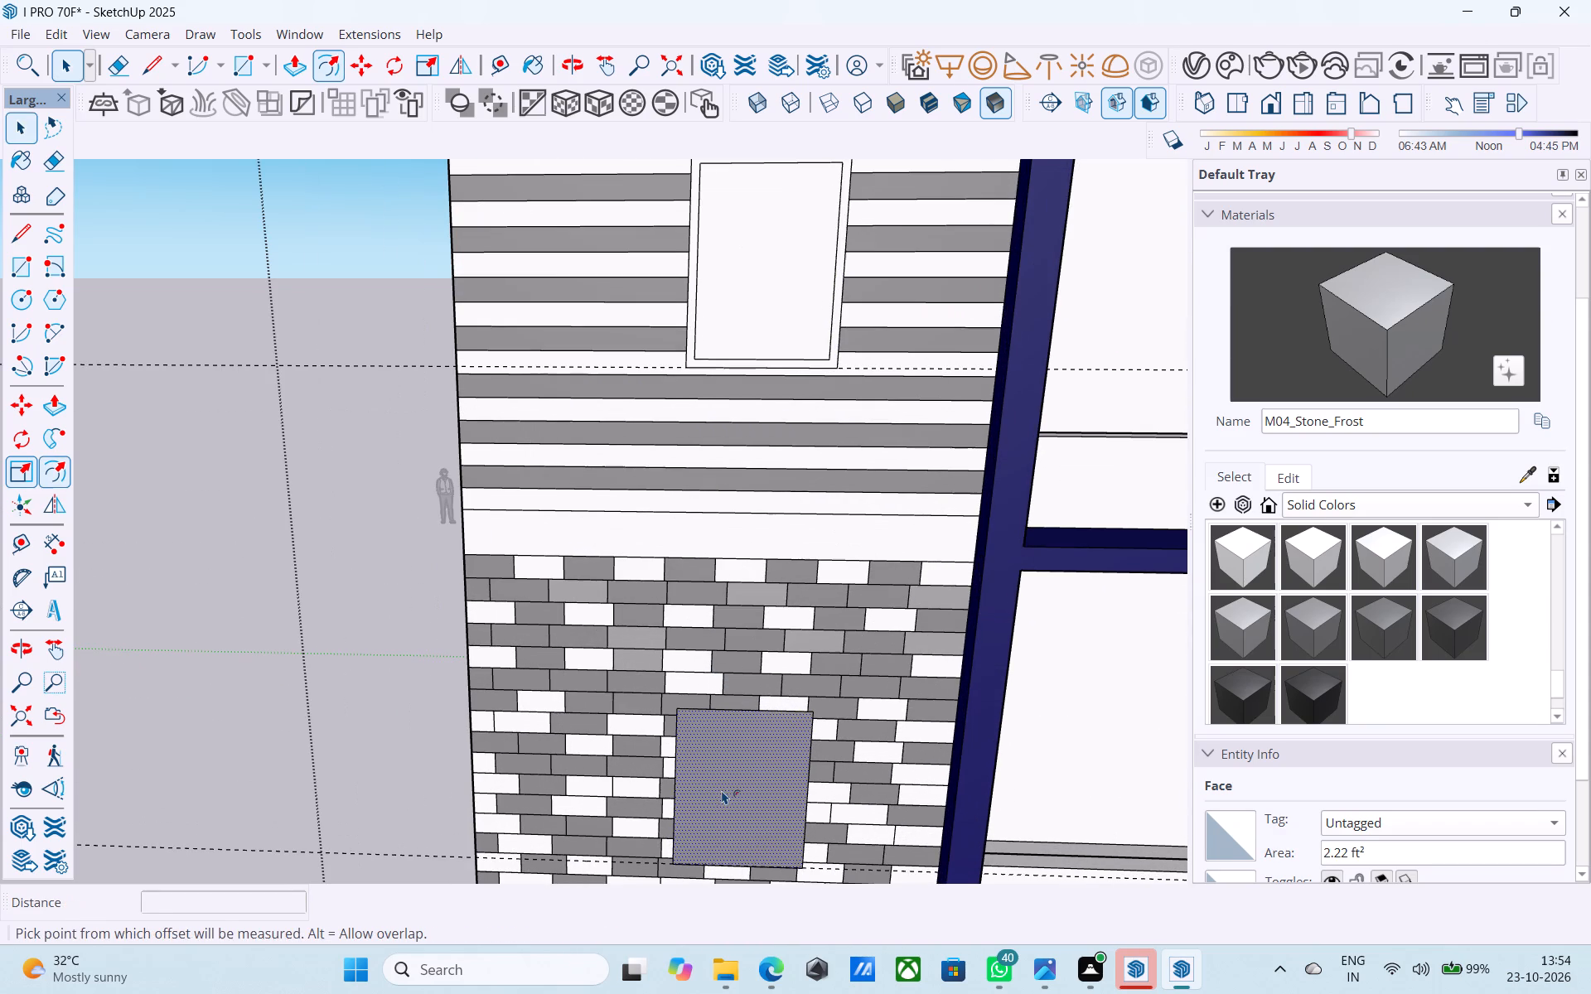
{"action": "left_click", "coordinate": [722, 790]}
{"action": "type", "text": "2\""}
{"action": "key", "text": "Return"}
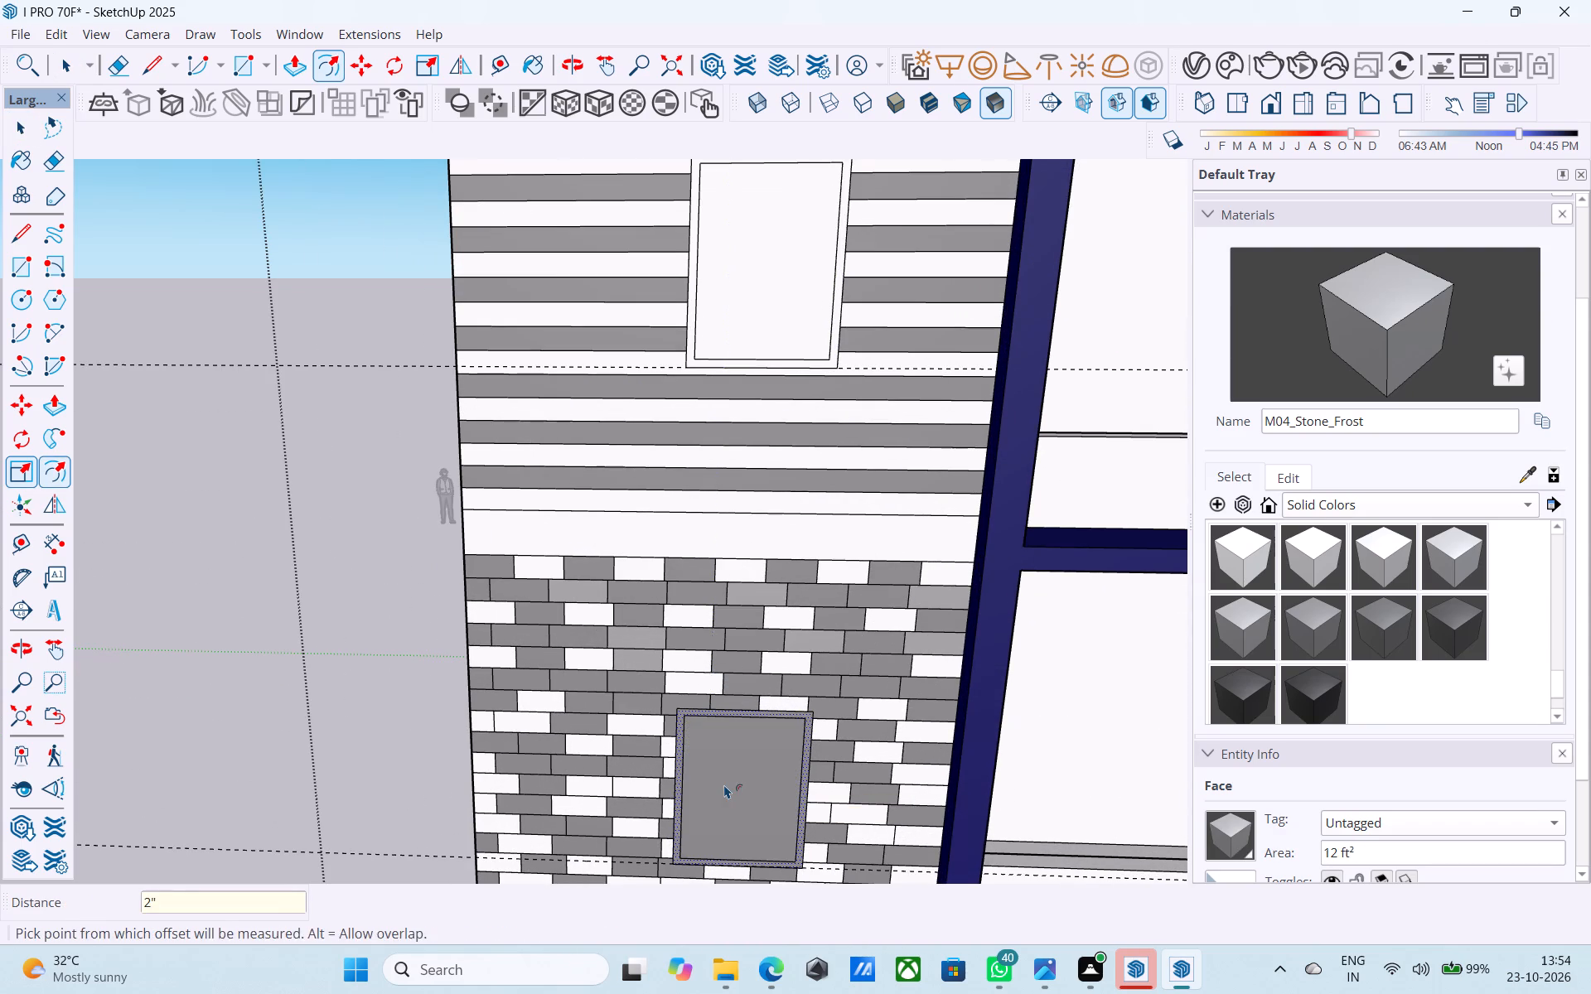
{"action": "key", "text": "space"}
Push the inner pane of the lower brick panel's window inward by about 4".
{"action": "scroll", "coordinate": [724, 784], "scroll_direction": "down", "scroll_amount": 7}
{"action": "scroll", "coordinate": [726, 784], "scroll_direction": "up", "scroll_amount": 6}
{"action": "left_click", "coordinate": [726, 779]}
{"action": "key", "text": "p"}
{"action": "left_click", "coordinate": [726, 779]}
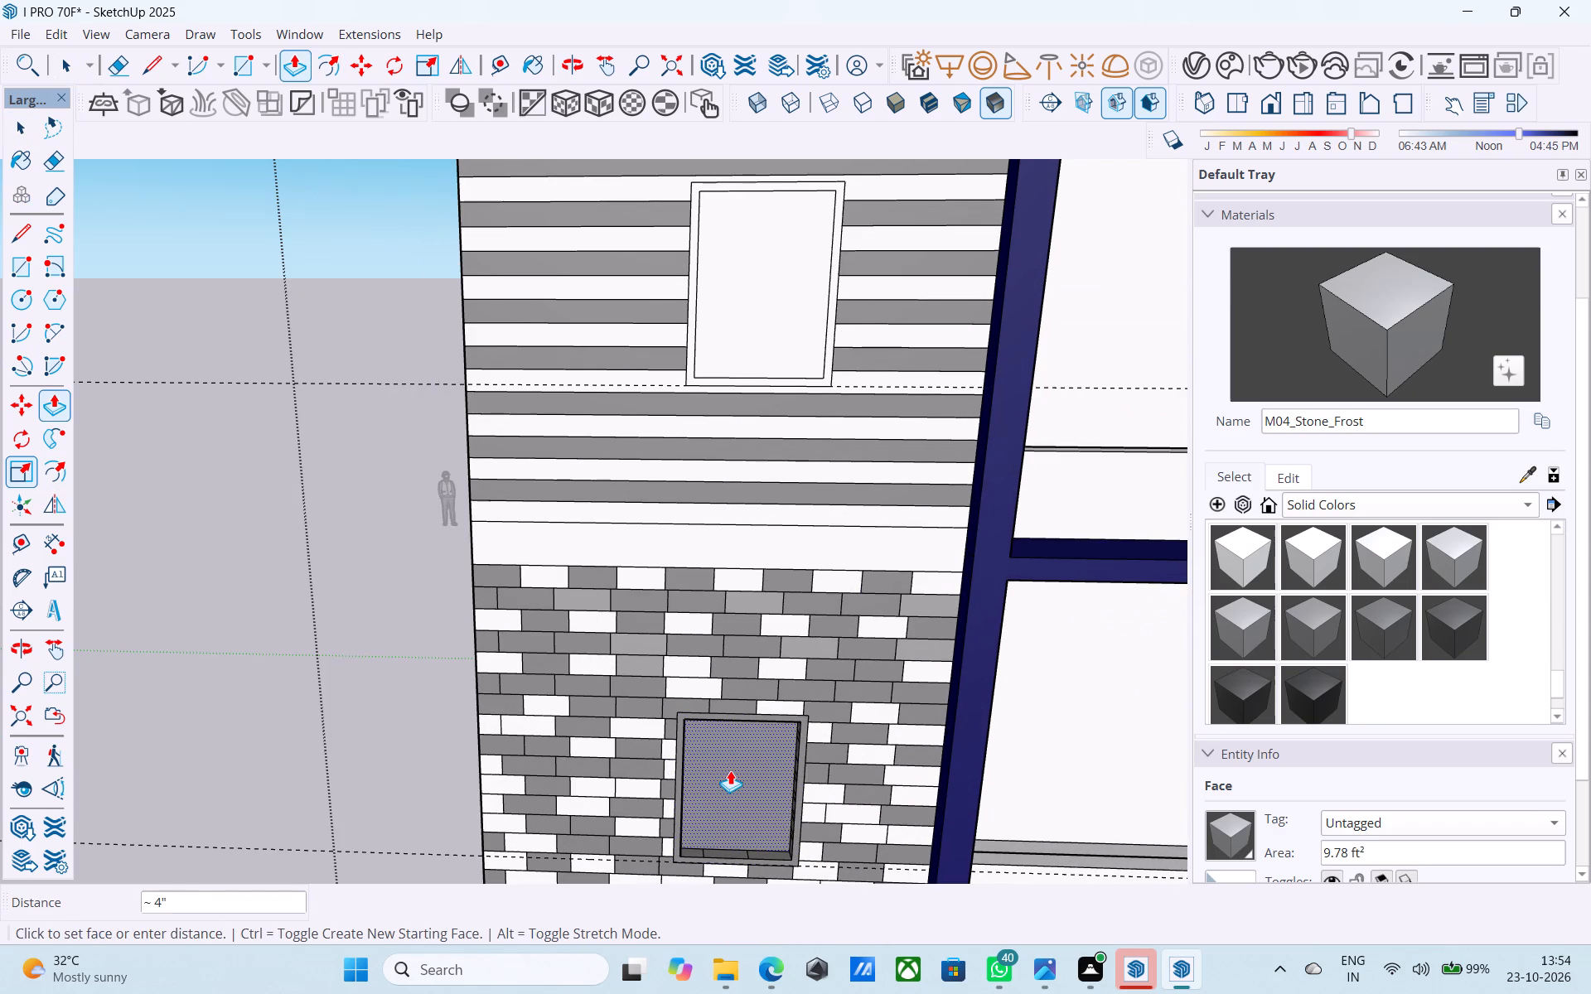
{"action": "left_click", "coordinate": [730, 770]}
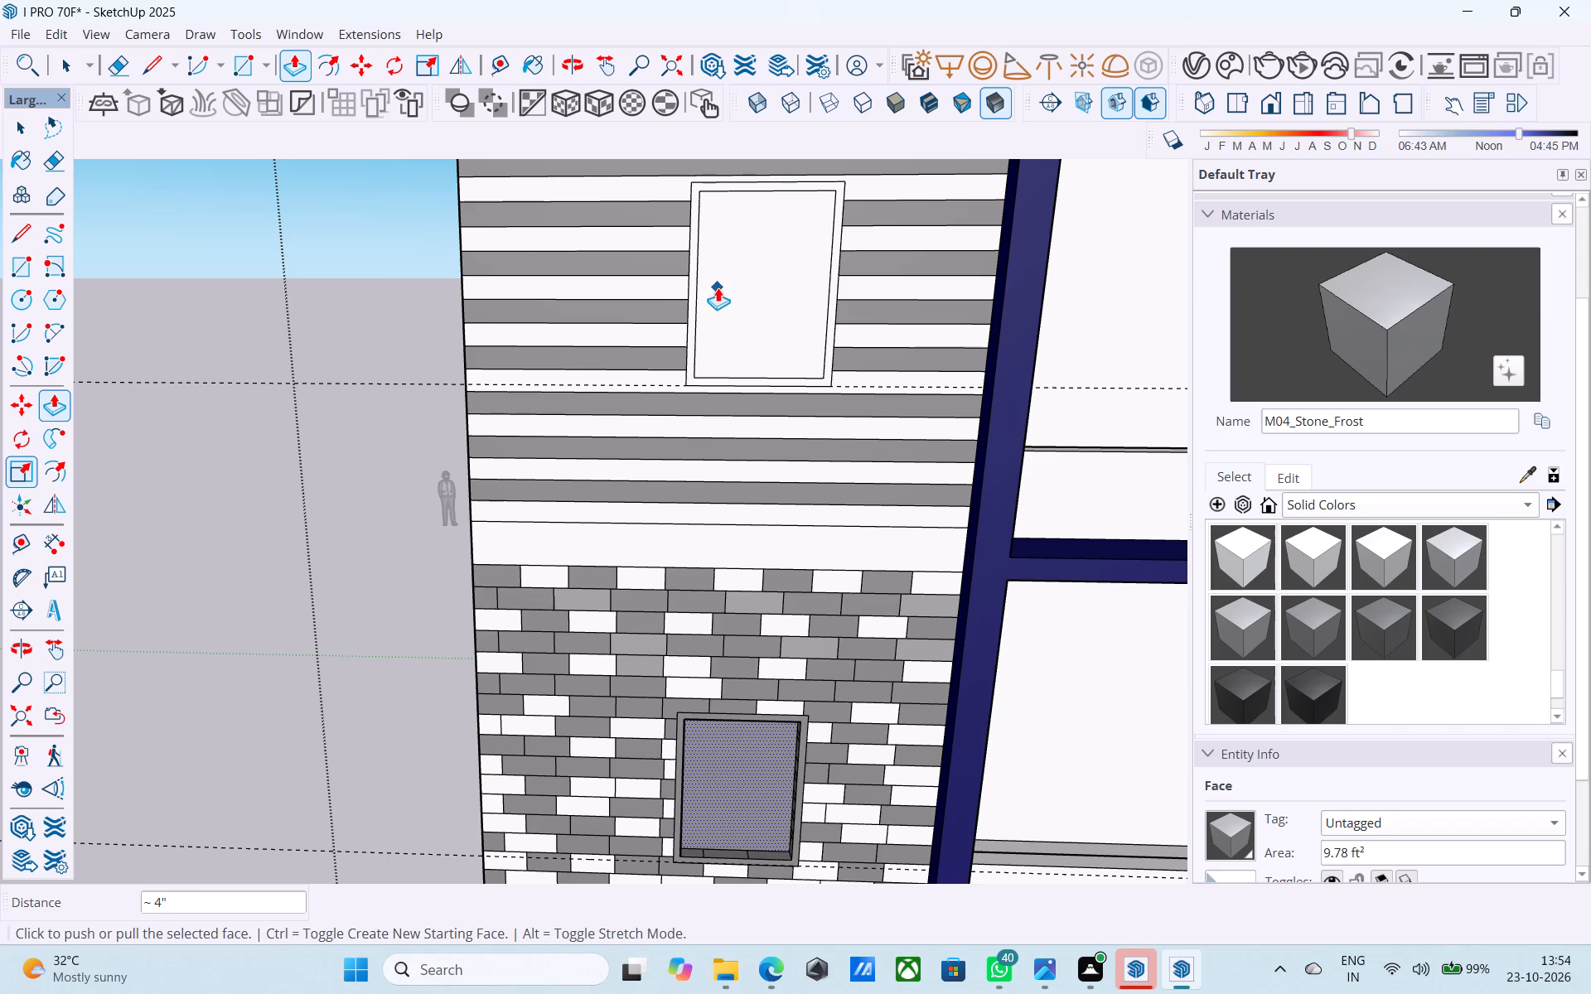
Push the inner pane of the striped middle panel's window inward by the same 4" depth.
{"action": "middle_click_drag", "start_coordinate": [711, 283], "coordinate": [697, 584], "text": "shift"}
{"action": "scroll", "coordinate": [697, 584], "scroll_direction": "up", "scroll_amount": 1}
{"action": "key", "text": "space"}
{"action": "left_click", "coordinate": [708, 581]}
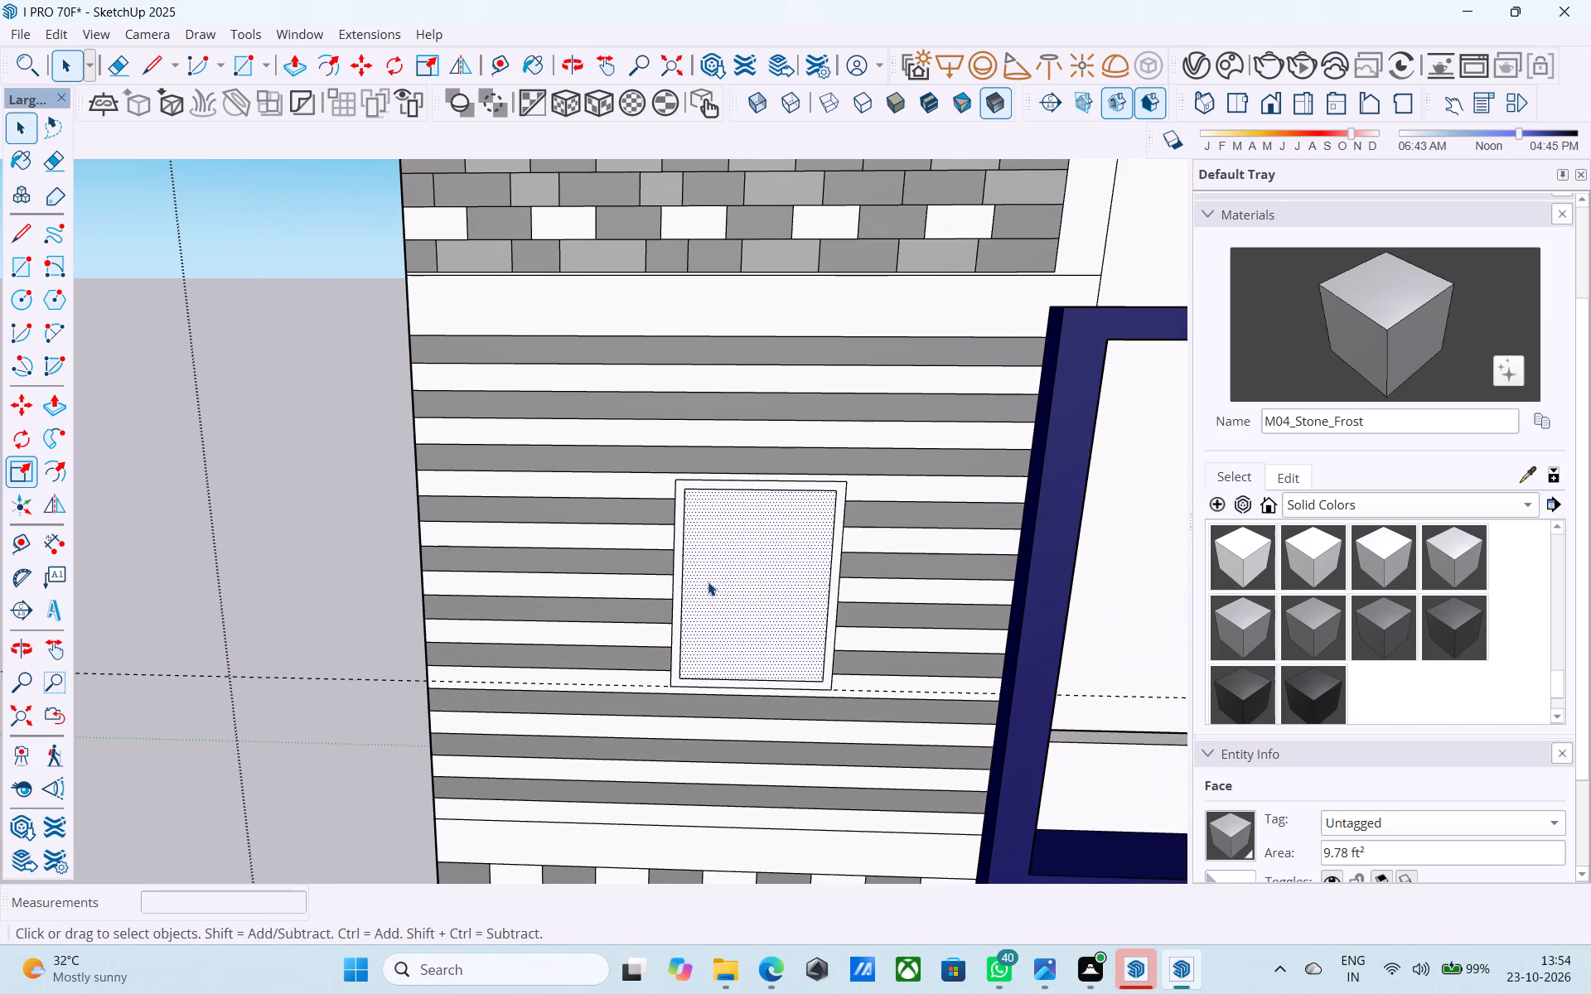
{"action": "key", "text": "p"}
{"action": "double_click", "coordinate": [708, 581]}
Push the inner pane of the top brick panel's window inward by the same 4" depth.
{"action": "scroll", "coordinate": [708, 581], "scroll_direction": "down", "scroll_amount": 2}
{"action": "middle_click_drag", "start_coordinate": [707, 581], "coordinate": [689, 811]}
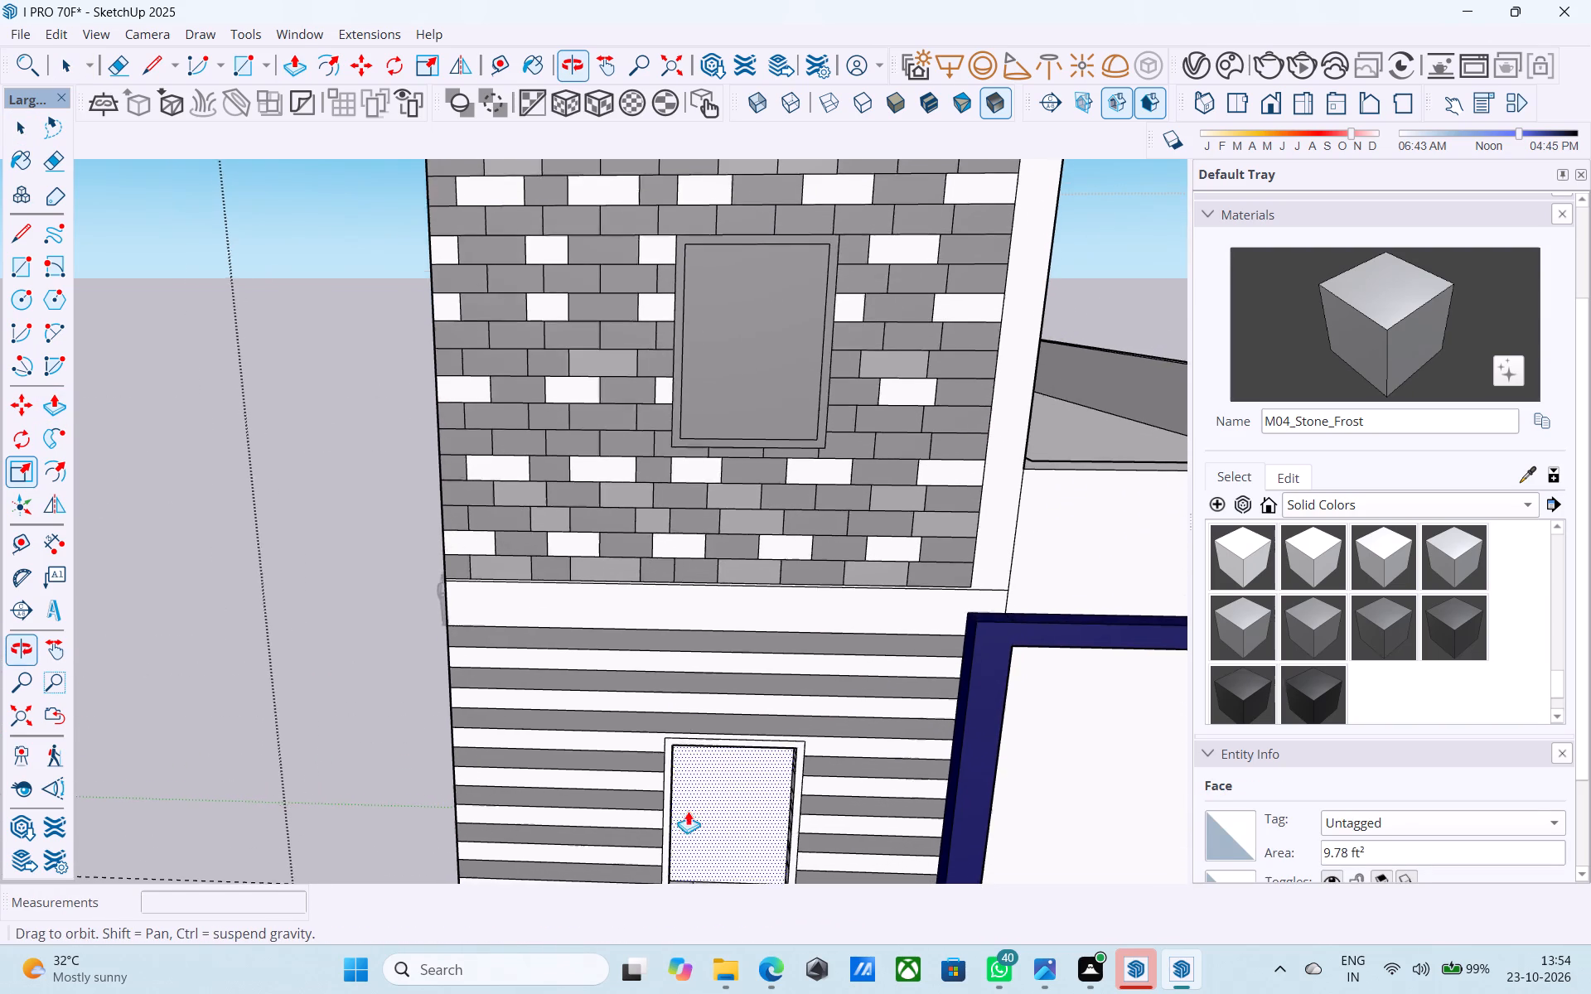
{"action": "key", "text": "space"}
{"action": "left_click", "coordinate": [733, 393]}
{"action": "key", "text": "p"}
{"action": "double_click", "coordinate": [733, 393]}
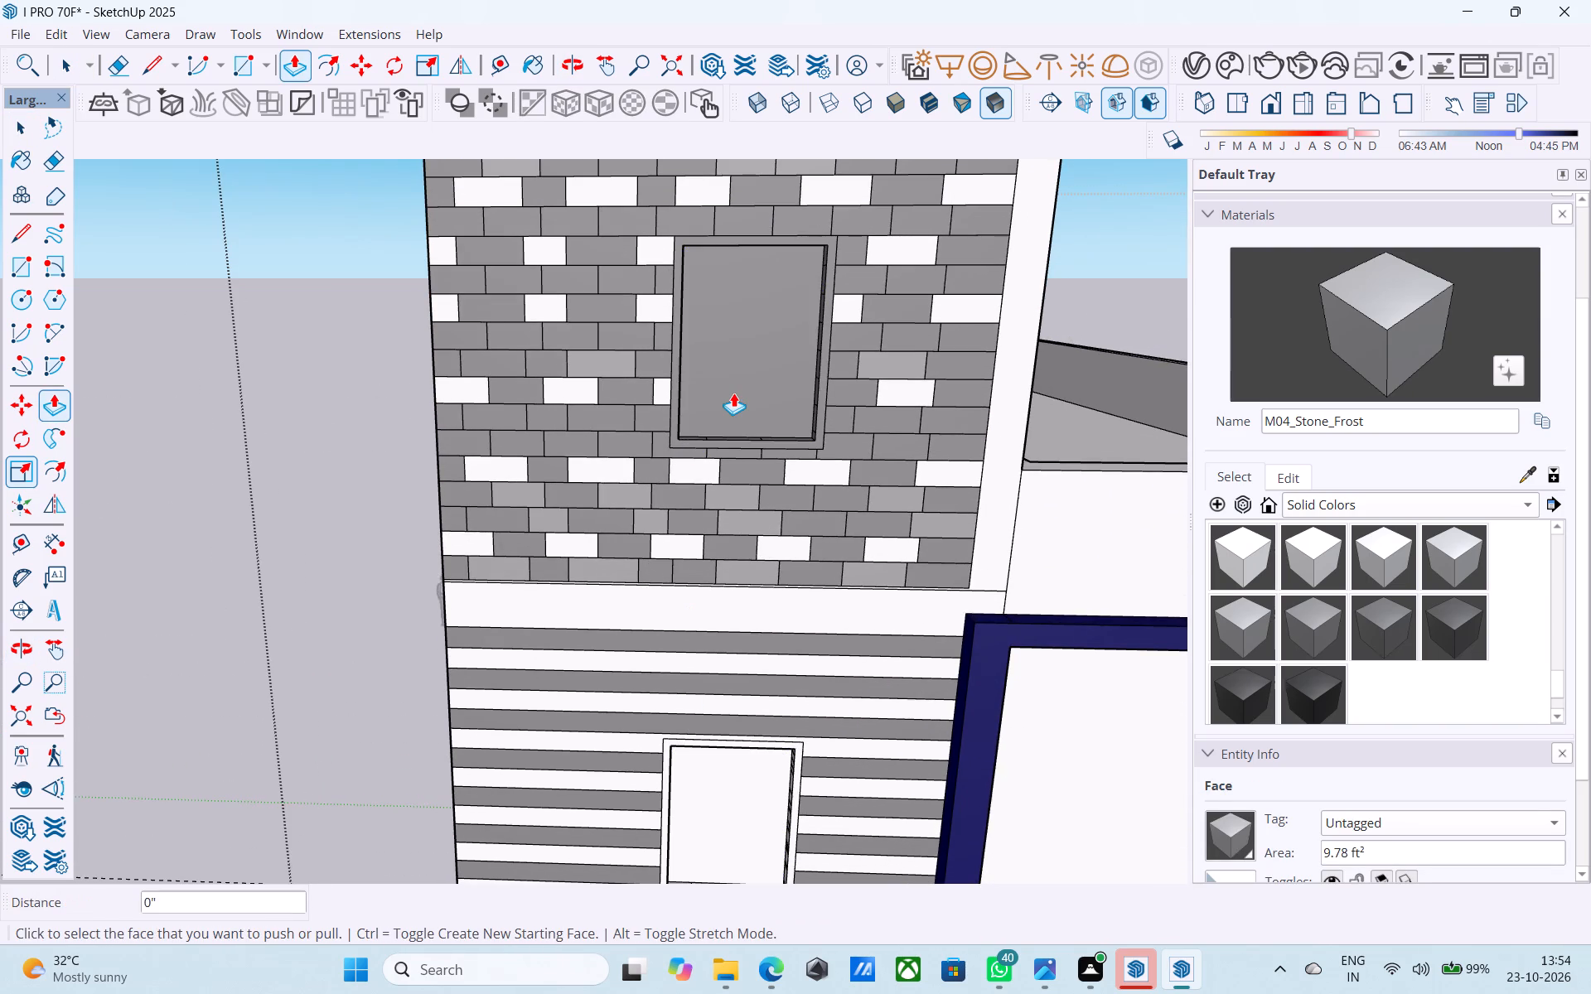
Paint the recessed pane of the top brick panel's window with the solid color I02_Moonlit_Azure.
{"action": "scroll", "coordinate": [733, 393], "scroll_direction": "up", "scroll_amount": 1}
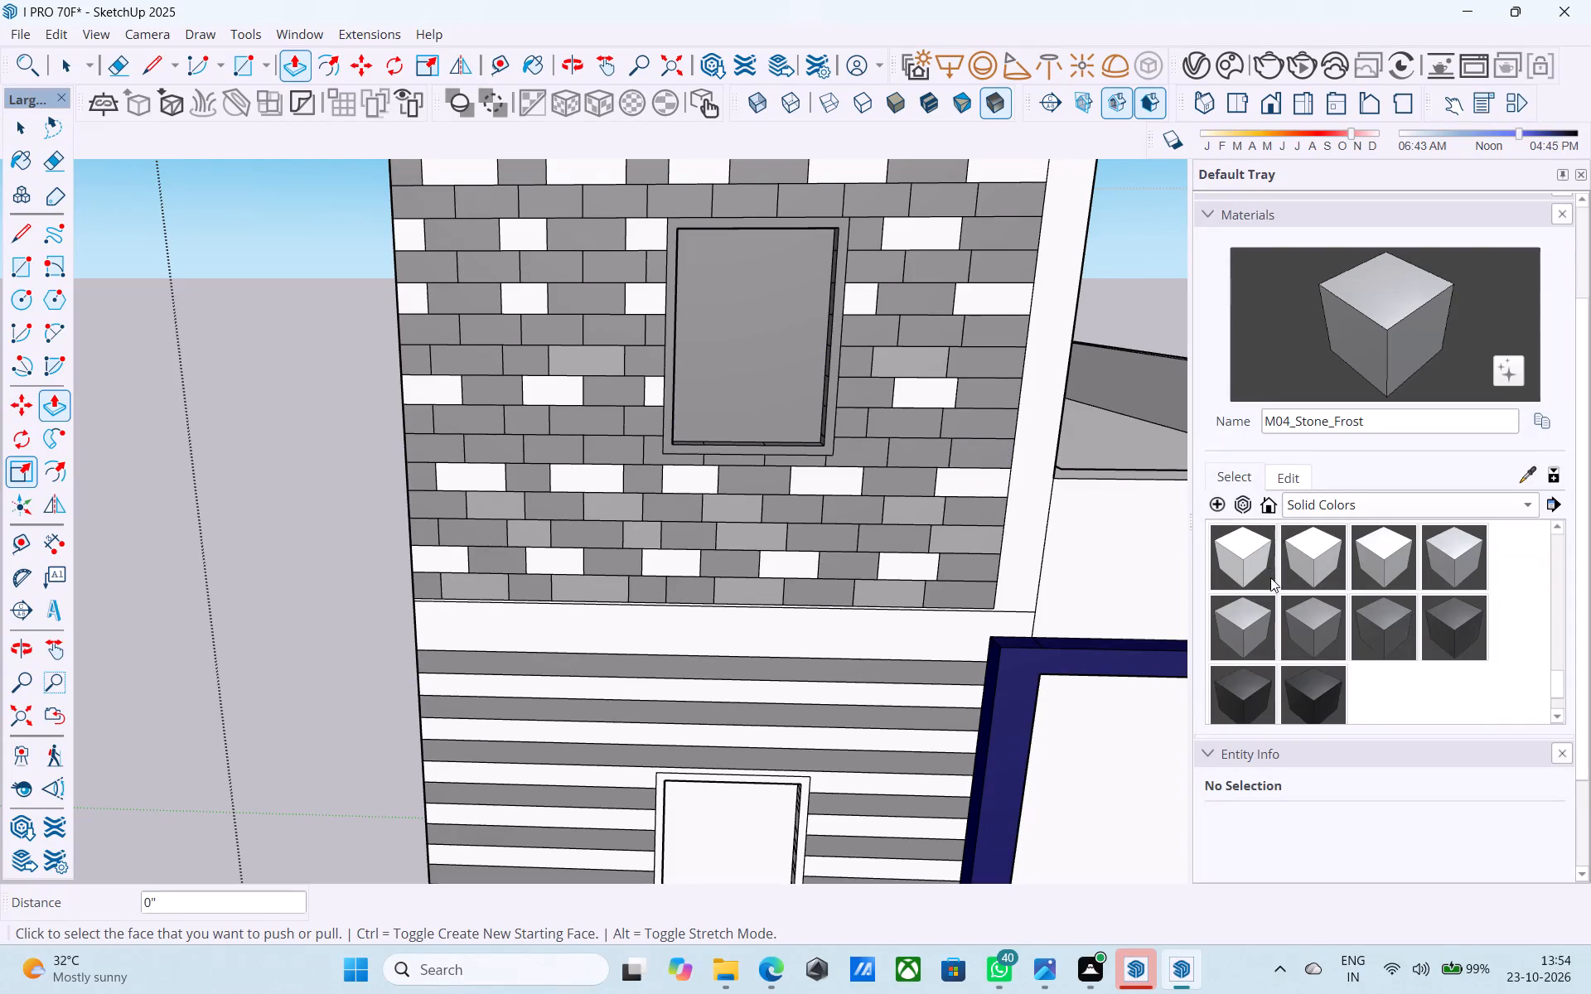
{"action": "scroll", "coordinate": [1318, 572], "scroll_direction": "up", "scroll_amount": 6}
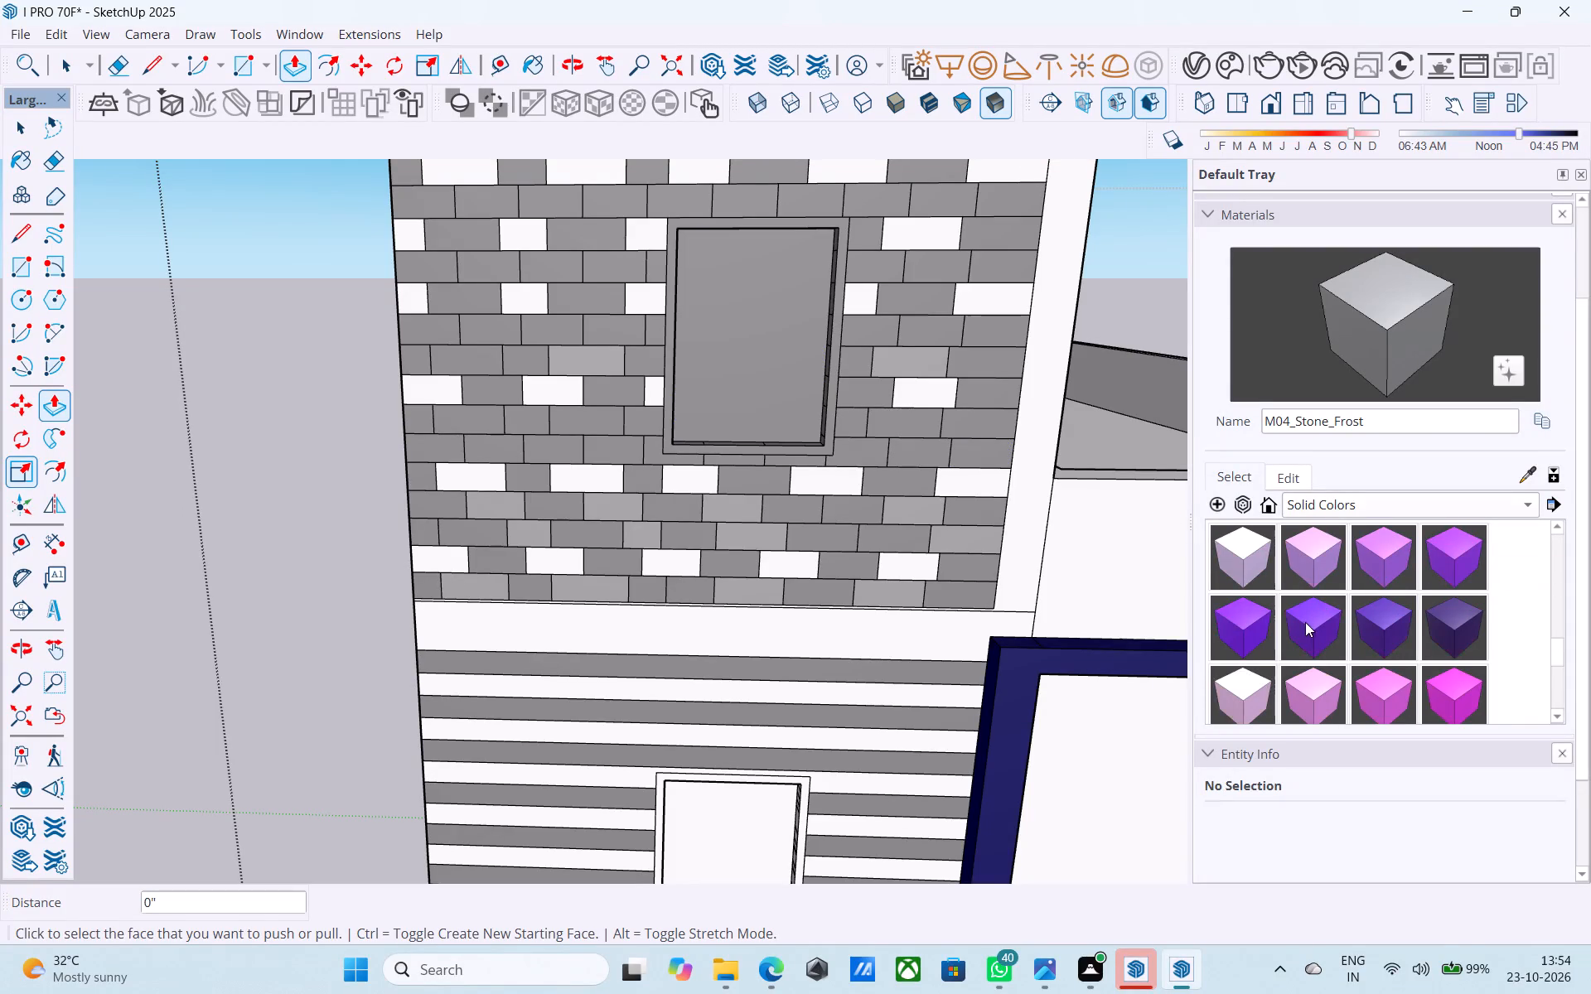
{"action": "scroll", "coordinate": [1303, 622], "scroll_direction": "up", "scroll_amount": 5}
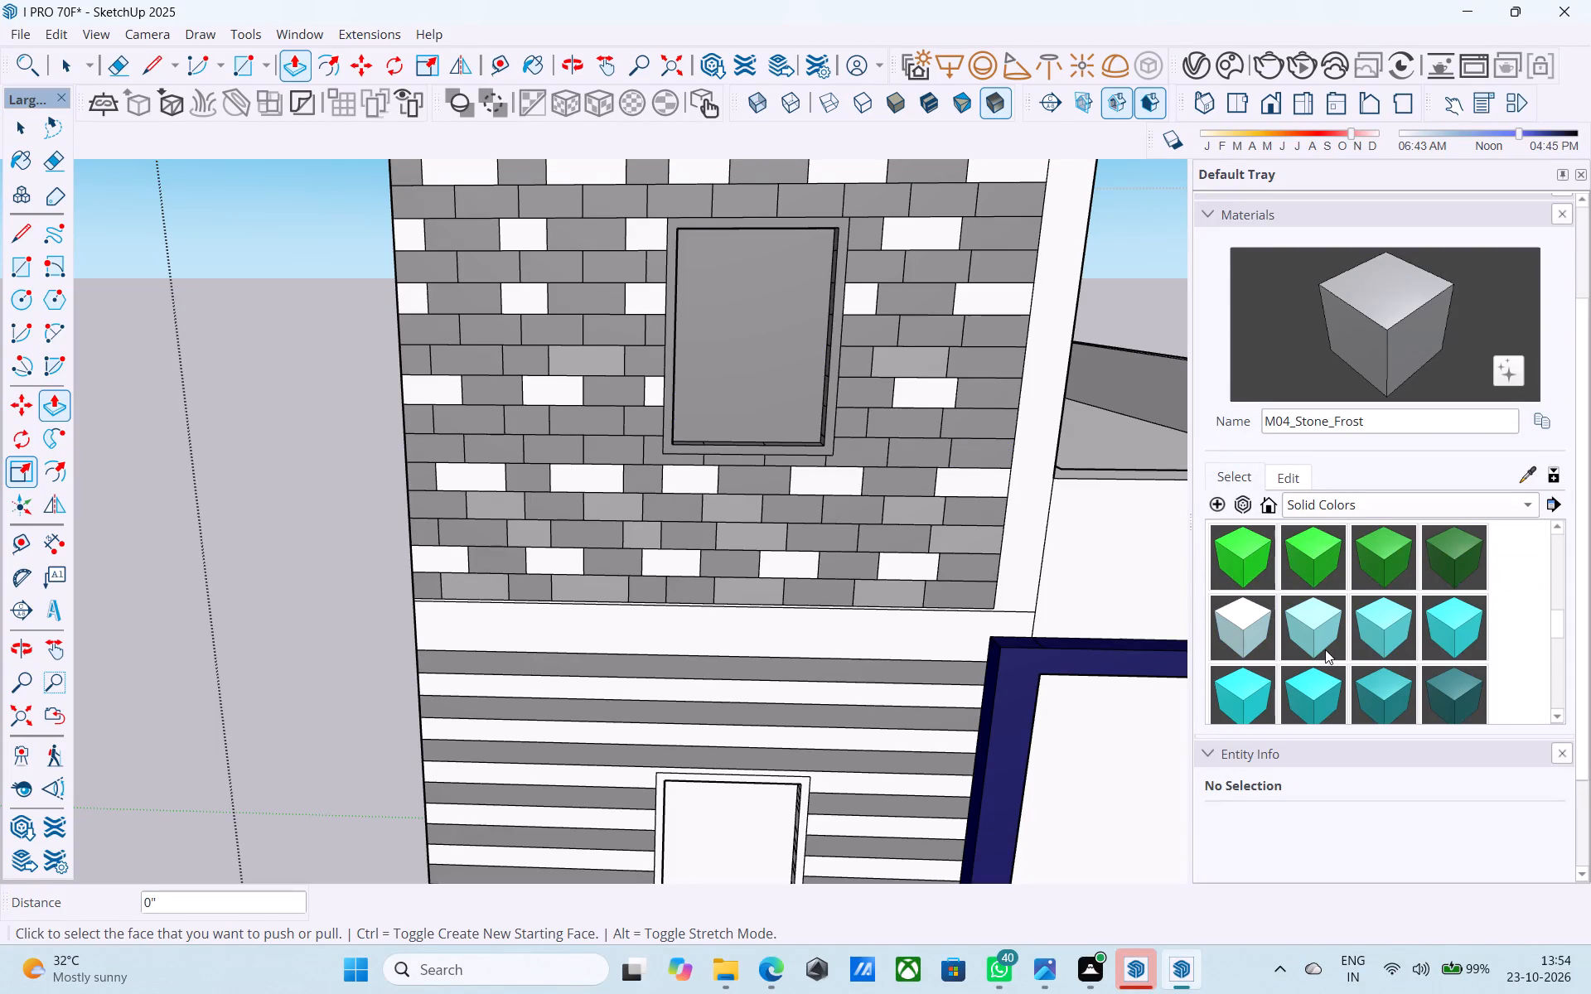
{"action": "scroll", "coordinate": [1322, 646], "scroll_direction": "up", "scroll_amount": 1}
{"action": "scroll", "coordinate": [1322, 646], "scroll_direction": "down", "scroll_amount": 3}
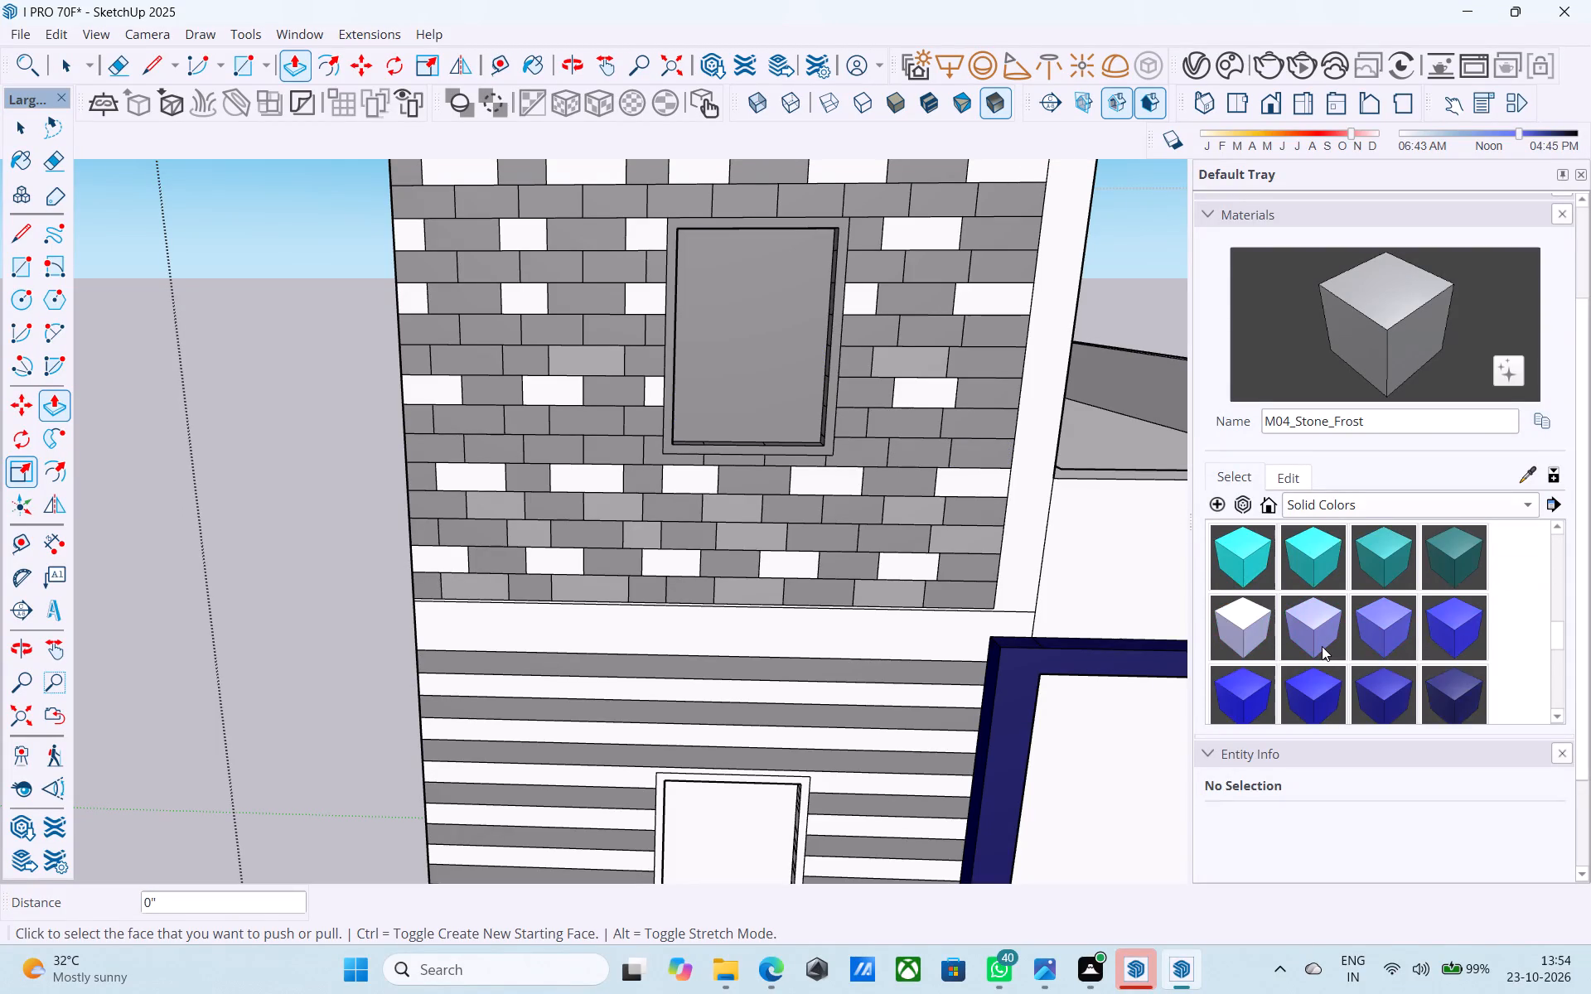
{"action": "scroll", "coordinate": [1320, 646], "scroll_direction": "down", "scroll_amount": 3}
{"action": "scroll", "coordinate": [1320, 646], "scroll_direction": "up", "scroll_amount": 2}
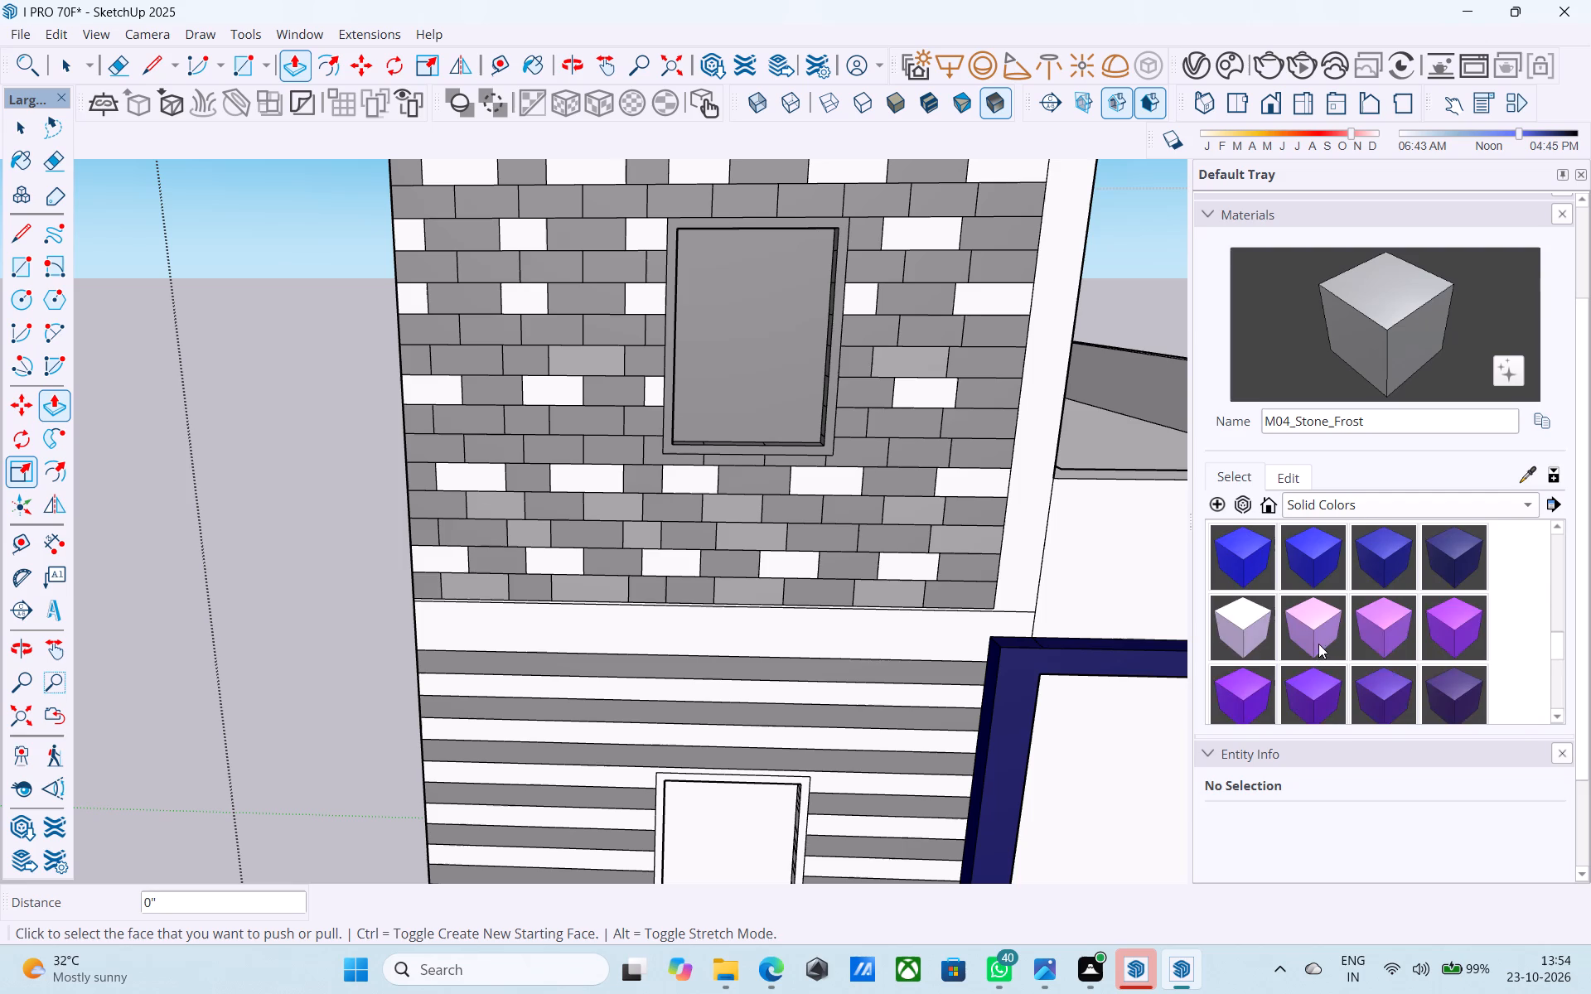
{"action": "left_click", "coordinate": [1306, 556]}
{"action": "left_click", "coordinate": [794, 323]}
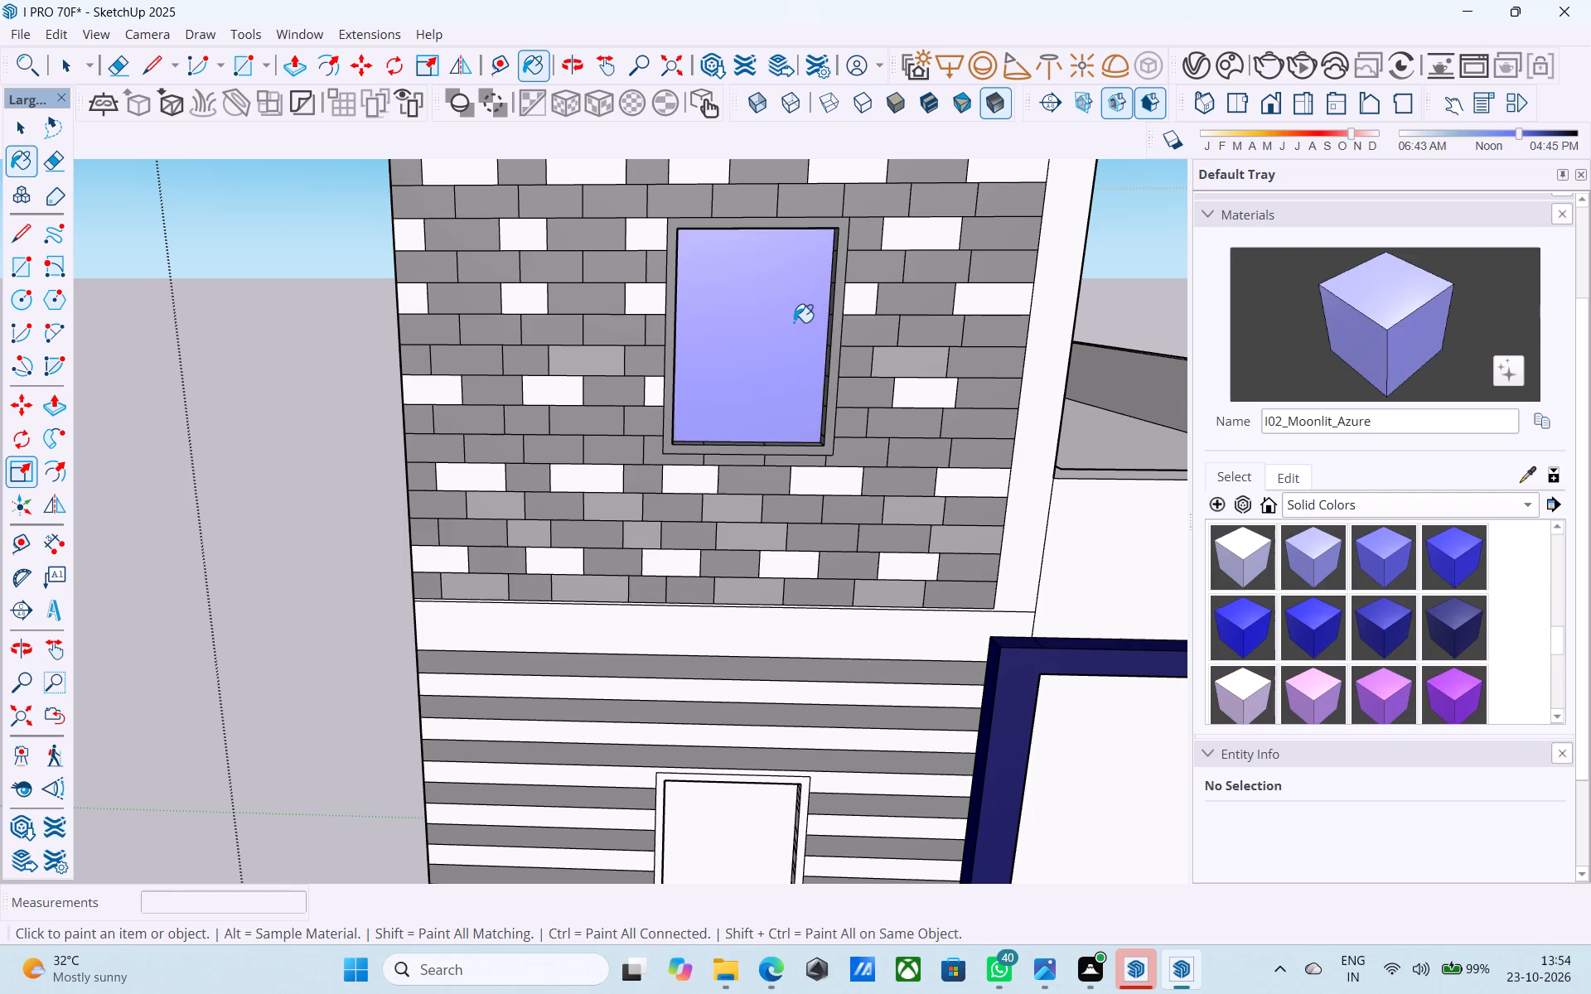
Paint the recessed panes of the striped panel's and lower brick panel's windows with I02_Moonlit_Azure.
{"action": "middle_click_drag", "start_coordinate": [787, 333], "coordinate": [486, 379]}
{"action": "scroll", "coordinate": [726, 349], "scroll_direction": "up", "scroll_amount": 8}
{"action": "scroll", "coordinate": [730, 349], "scroll_direction": "down", "scroll_amount": 6}
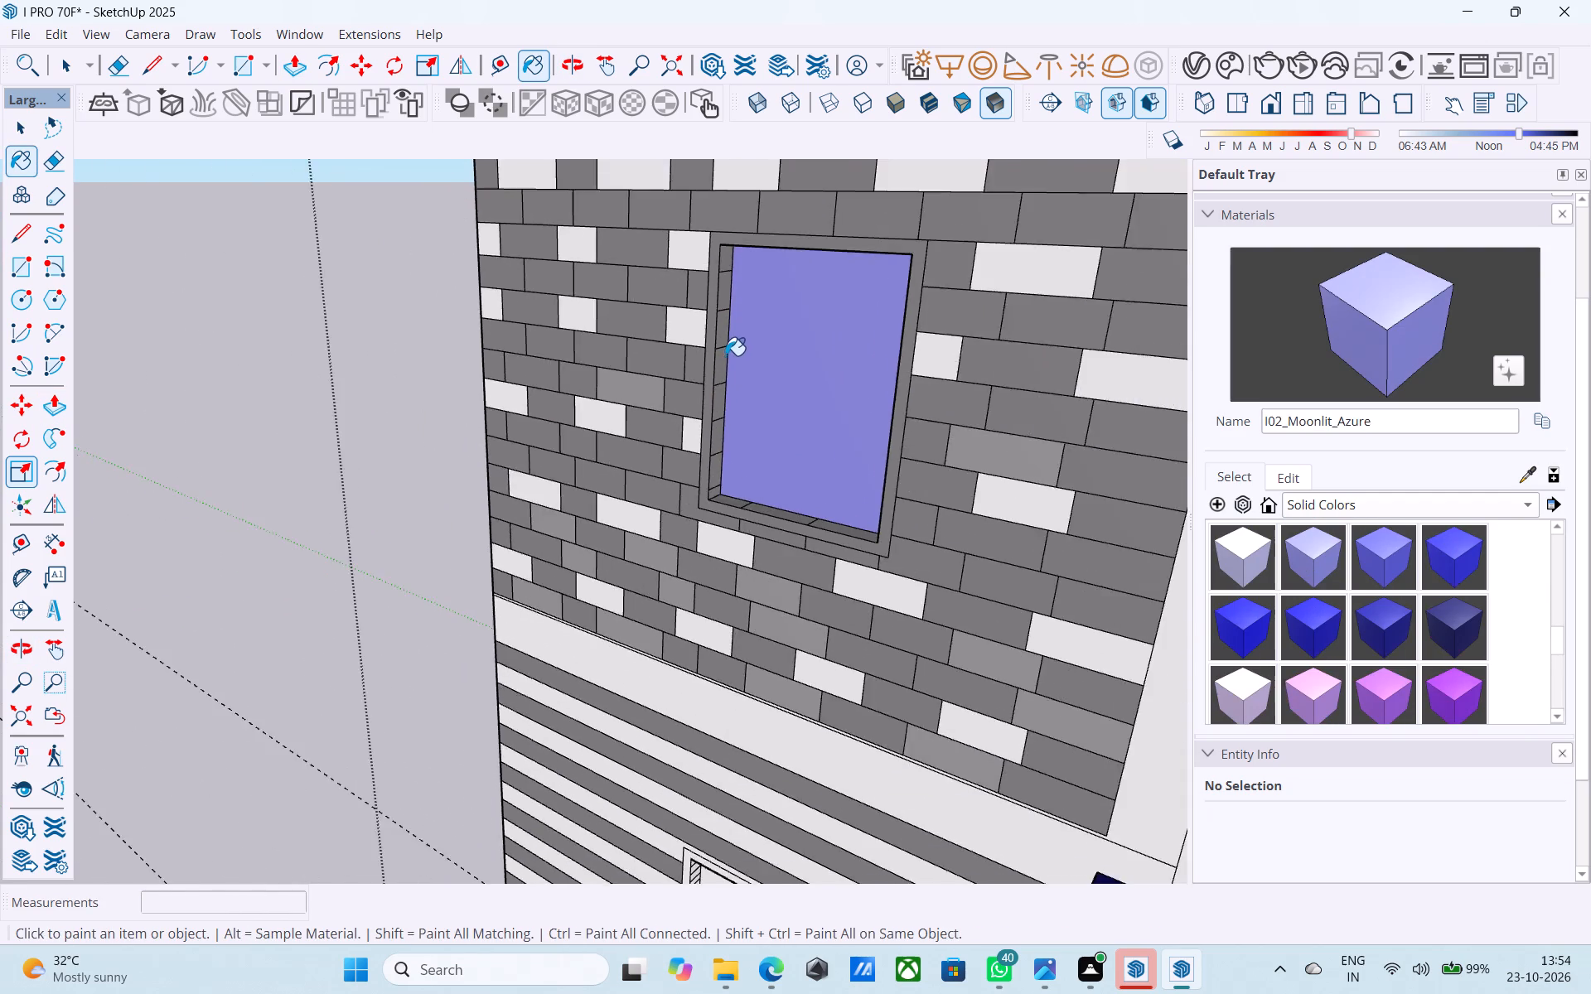
{"action": "scroll", "coordinate": [726, 355], "scroll_direction": "down", "scroll_amount": 9}
{"action": "left_click", "coordinate": [758, 629]}
{"action": "scroll", "coordinate": [807, 385], "scroll_direction": "down", "scroll_amount": 12}
{"action": "scroll", "coordinate": [800, 610], "scroll_direction": "up", "scroll_amount": 6}
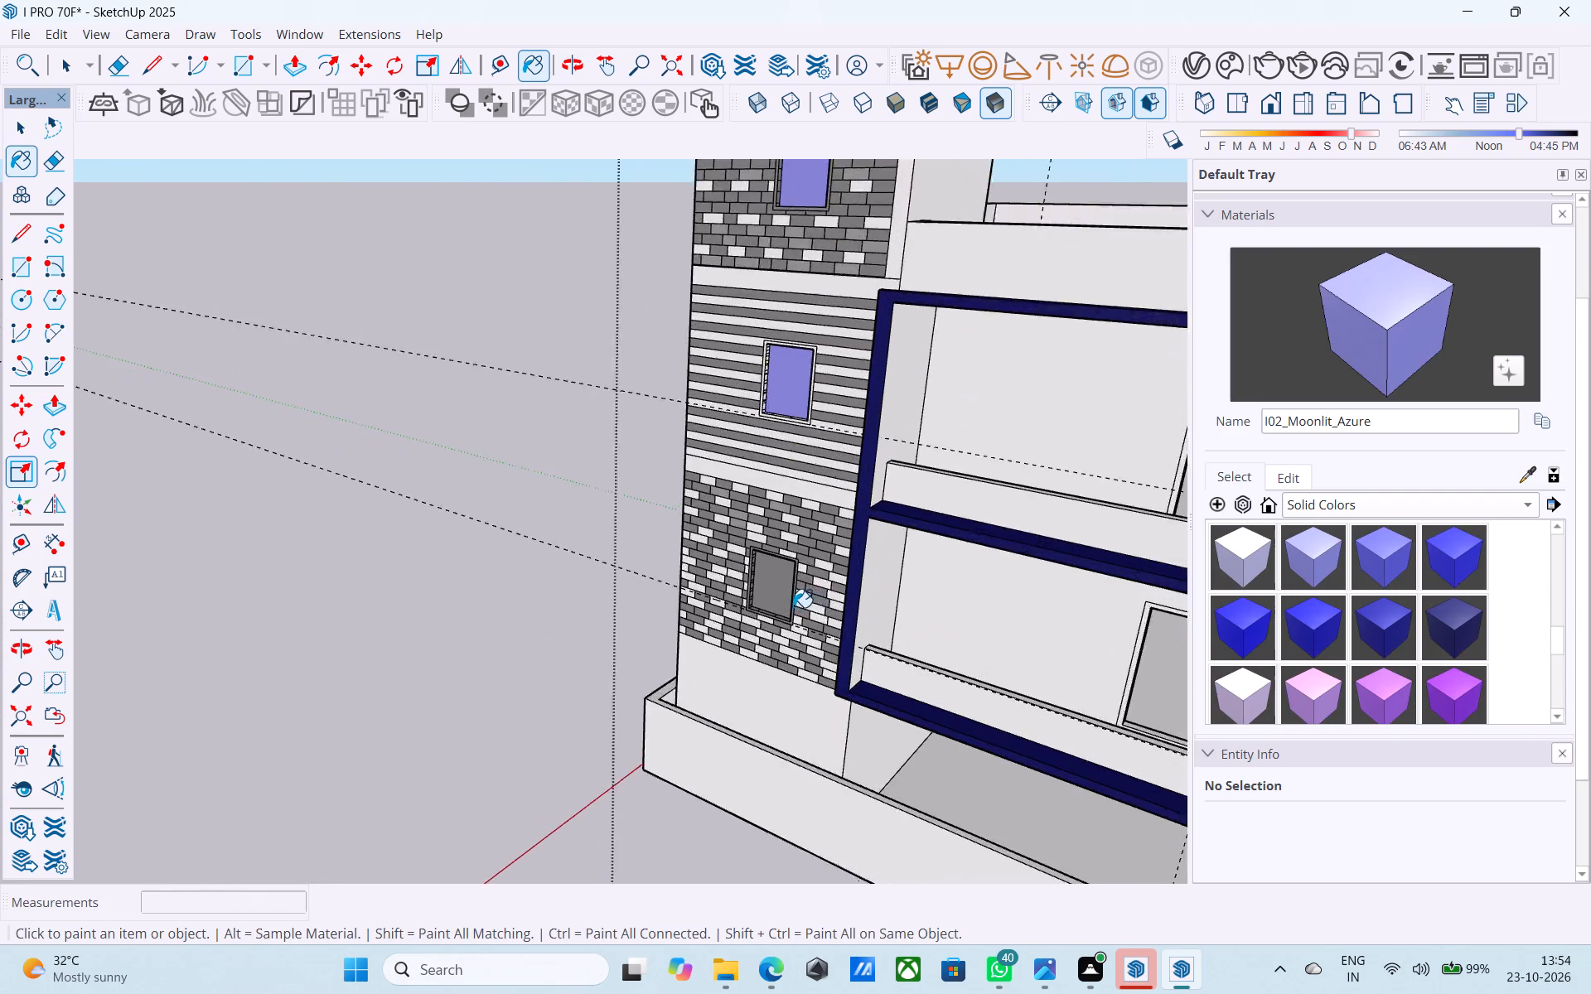
{"action": "scroll", "coordinate": [793, 607], "scroll_direction": "up", "scroll_amount": 3}
{"action": "left_click", "coordinate": [771, 588]}
Erase the leftover joint lines crossing the left reveal of the lower brick panel's window.
{"action": "scroll", "coordinate": [768, 585], "scroll_direction": "up", "scroll_amount": 10}
{"action": "middle_click_drag", "start_coordinate": [704, 498], "coordinate": [641, 458]}
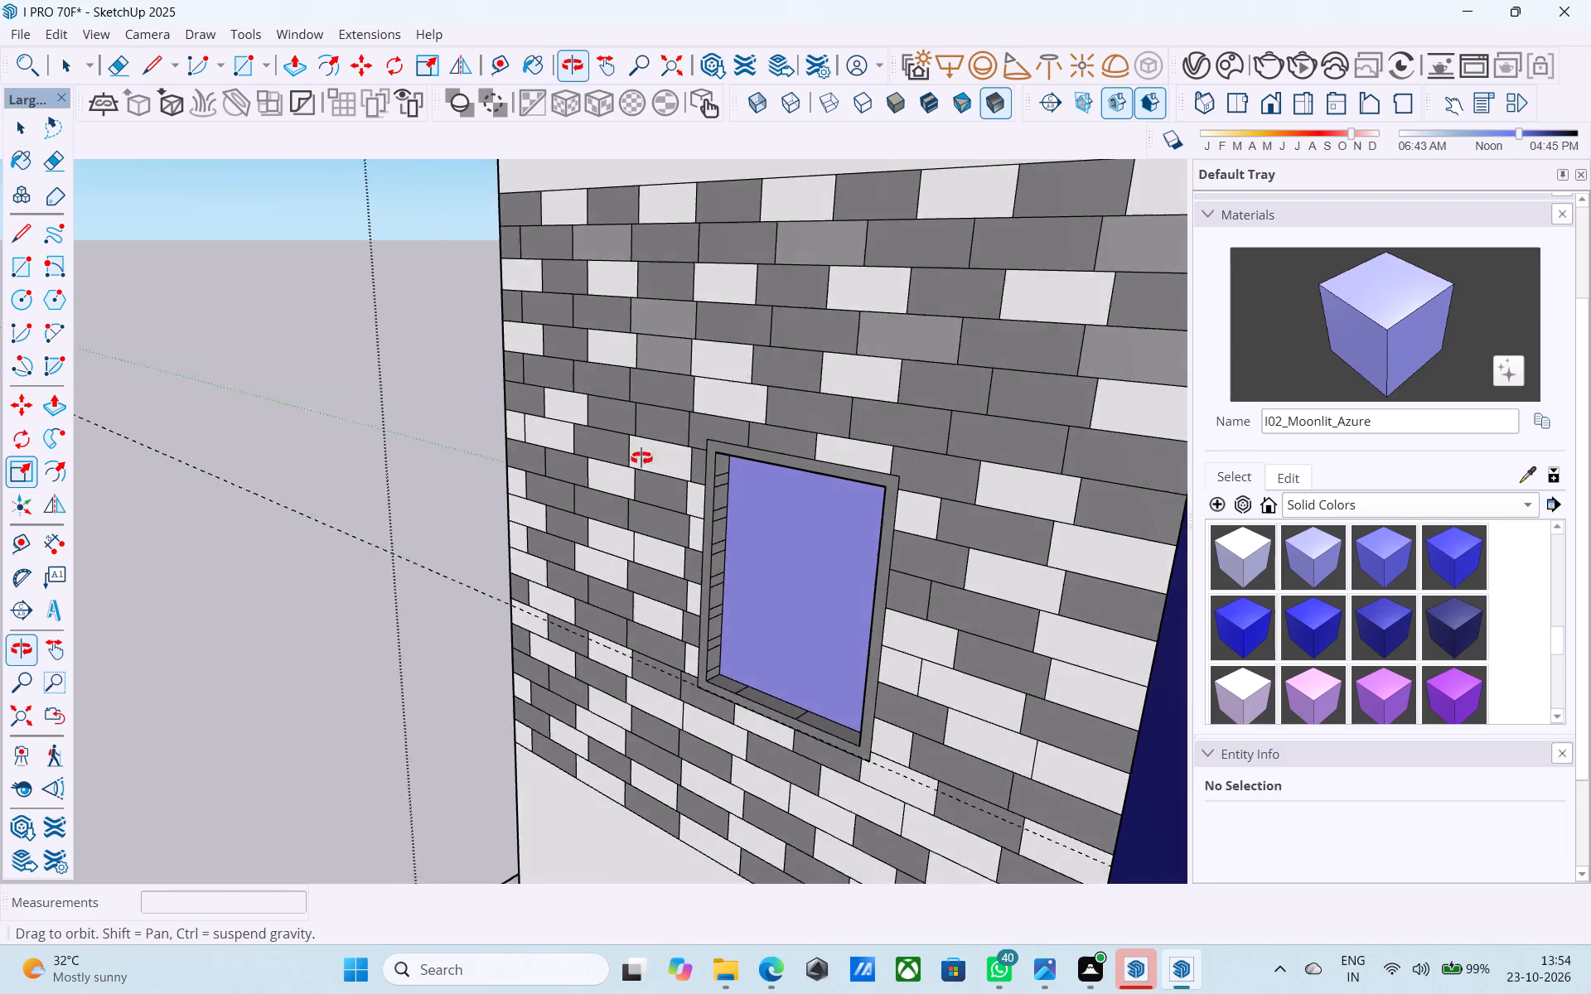
{"action": "middle_click_drag", "start_coordinate": [641, 458], "coordinate": [620, 446]}
{"action": "key", "text": "e"}
{"action": "scroll", "coordinate": [680, 469], "scroll_direction": "up", "scroll_amount": 4}
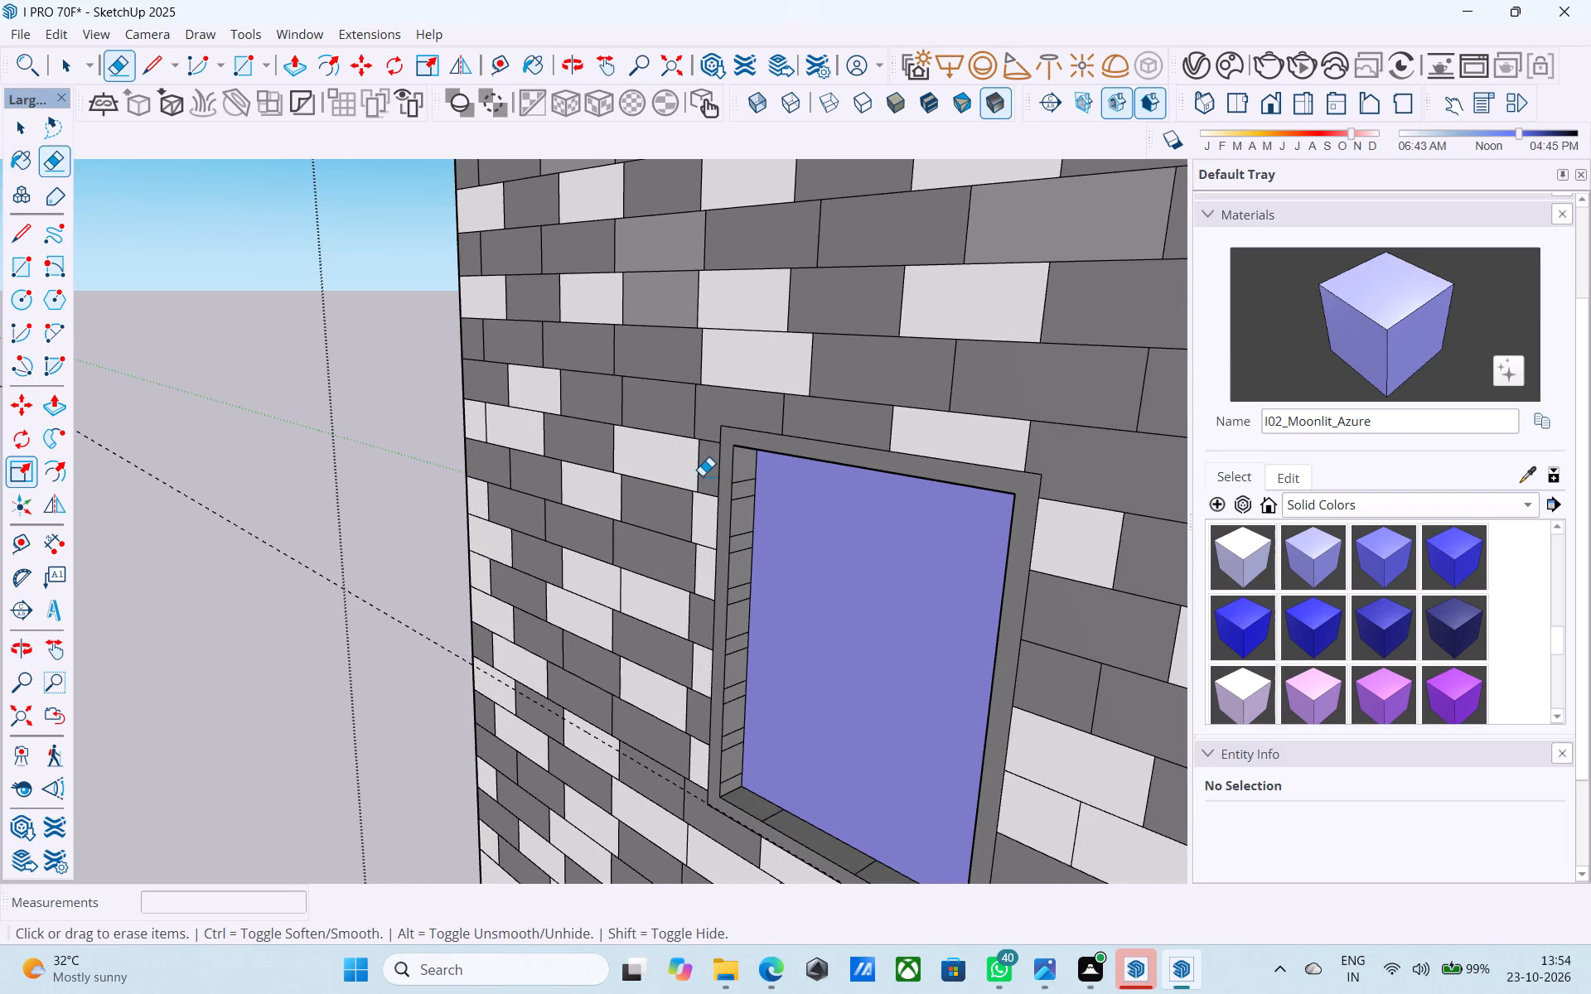
{"action": "middle_click_drag", "start_coordinate": [704, 479], "coordinate": [689, 474]}
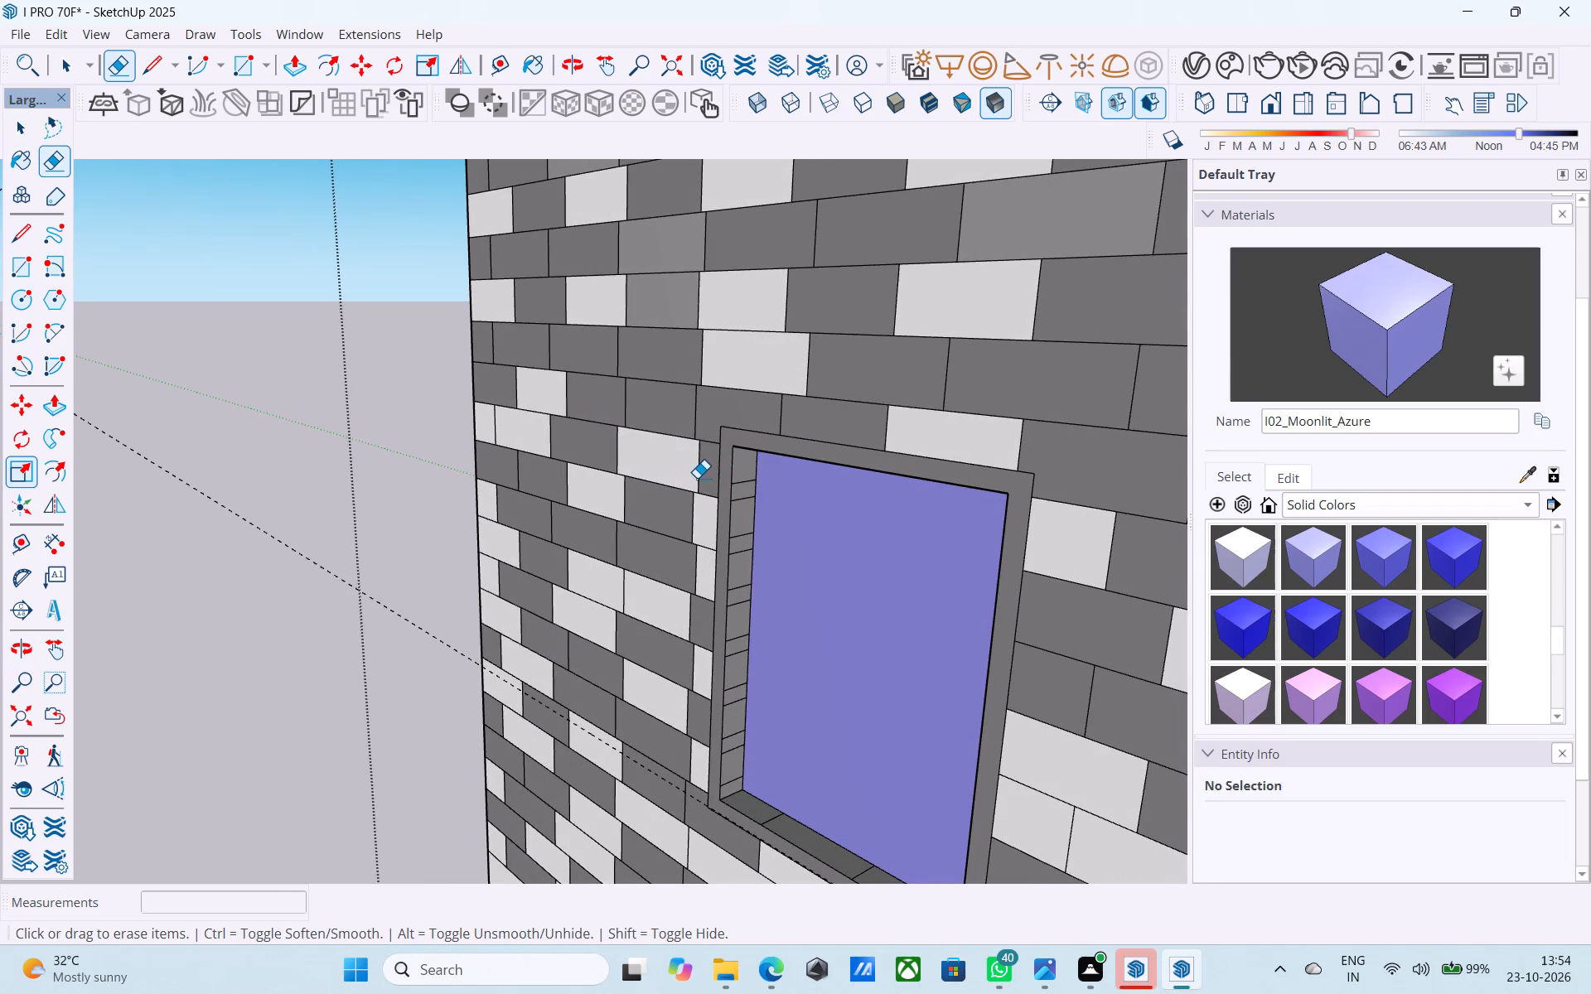
{"action": "middle_click", "coordinate": [697, 478]}
{"action": "scroll", "coordinate": [757, 489], "scroll_direction": "up", "scroll_amount": 7}
{"action": "left_click_drag", "start_coordinate": [731, 484], "coordinate": [737, 492]}
{"action": "left_click_drag", "start_coordinate": [739, 501], "coordinate": [737, 532]}
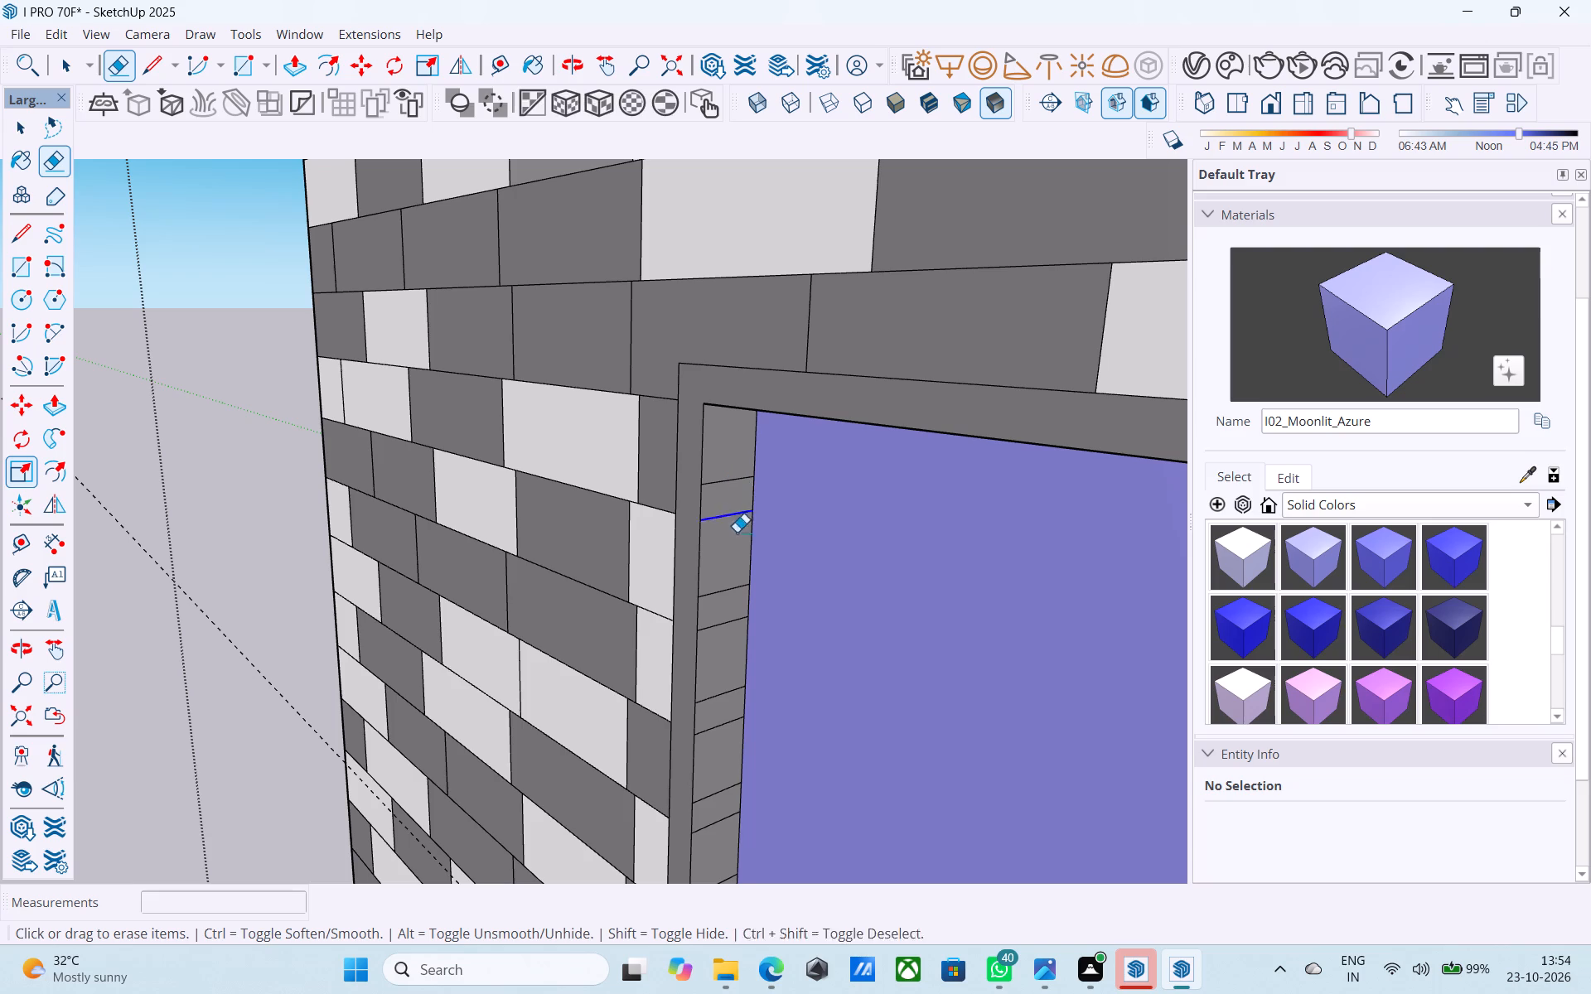
{"action": "left_click_drag", "start_coordinate": [737, 532], "coordinate": [737, 532]}
{"action": "left_click_drag", "start_coordinate": [714, 461], "coordinate": [721, 483]}
{"action": "scroll", "coordinate": [723, 393], "scroll_direction": "down", "scroll_amount": 7}
{"action": "scroll", "coordinate": [723, 548], "scroll_direction": "up", "scroll_amount": 5}
{"action": "left_click_drag", "start_coordinate": [723, 470], "coordinate": [725, 480]}
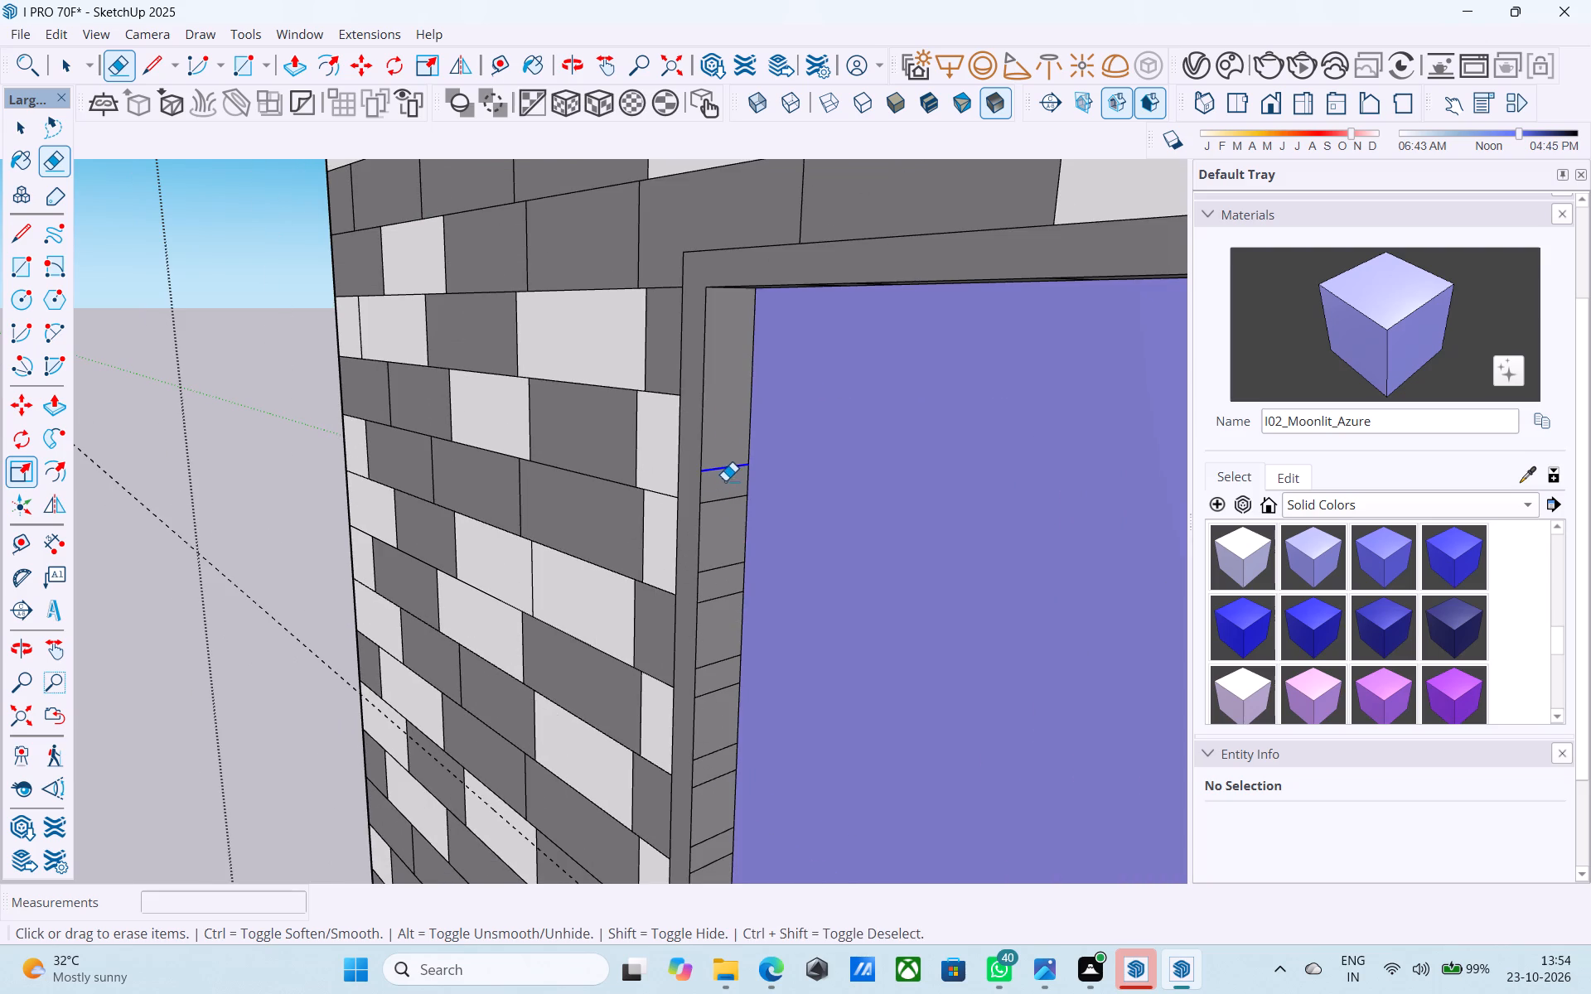
{"action": "left_click_drag", "start_coordinate": [725, 480], "coordinate": [725, 550]}
{"action": "scroll", "coordinate": [712, 493], "scroll_direction": "down", "scroll_amount": 7}
{"action": "scroll", "coordinate": [730, 572], "scroll_direction": "up", "scroll_amount": 6}
{"action": "left_click_drag", "start_coordinate": [714, 488], "coordinate": [713, 528]}
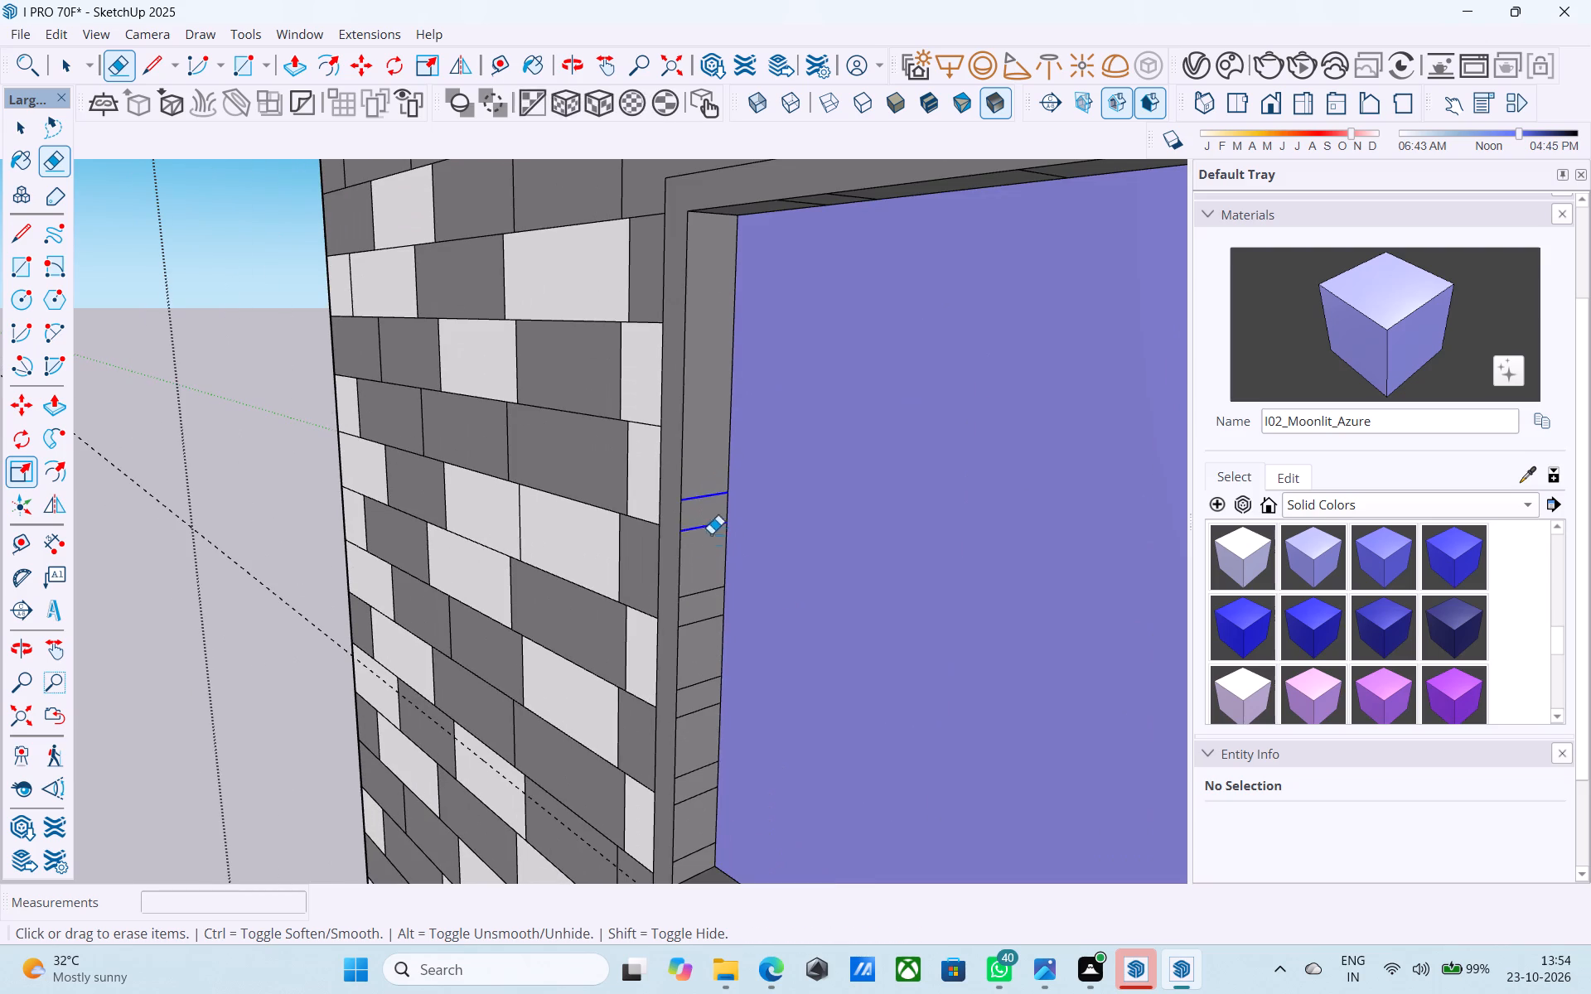
{"action": "left_click_drag", "start_coordinate": [705, 557], "coordinate": [708, 622]}
{"action": "left_click_drag", "start_coordinate": [708, 630], "coordinate": [704, 700]}
{"action": "left_click_drag", "start_coordinate": [703, 705], "coordinate": [702, 740]}
{"action": "left_click_drag", "start_coordinate": [695, 776], "coordinate": [696, 782]}
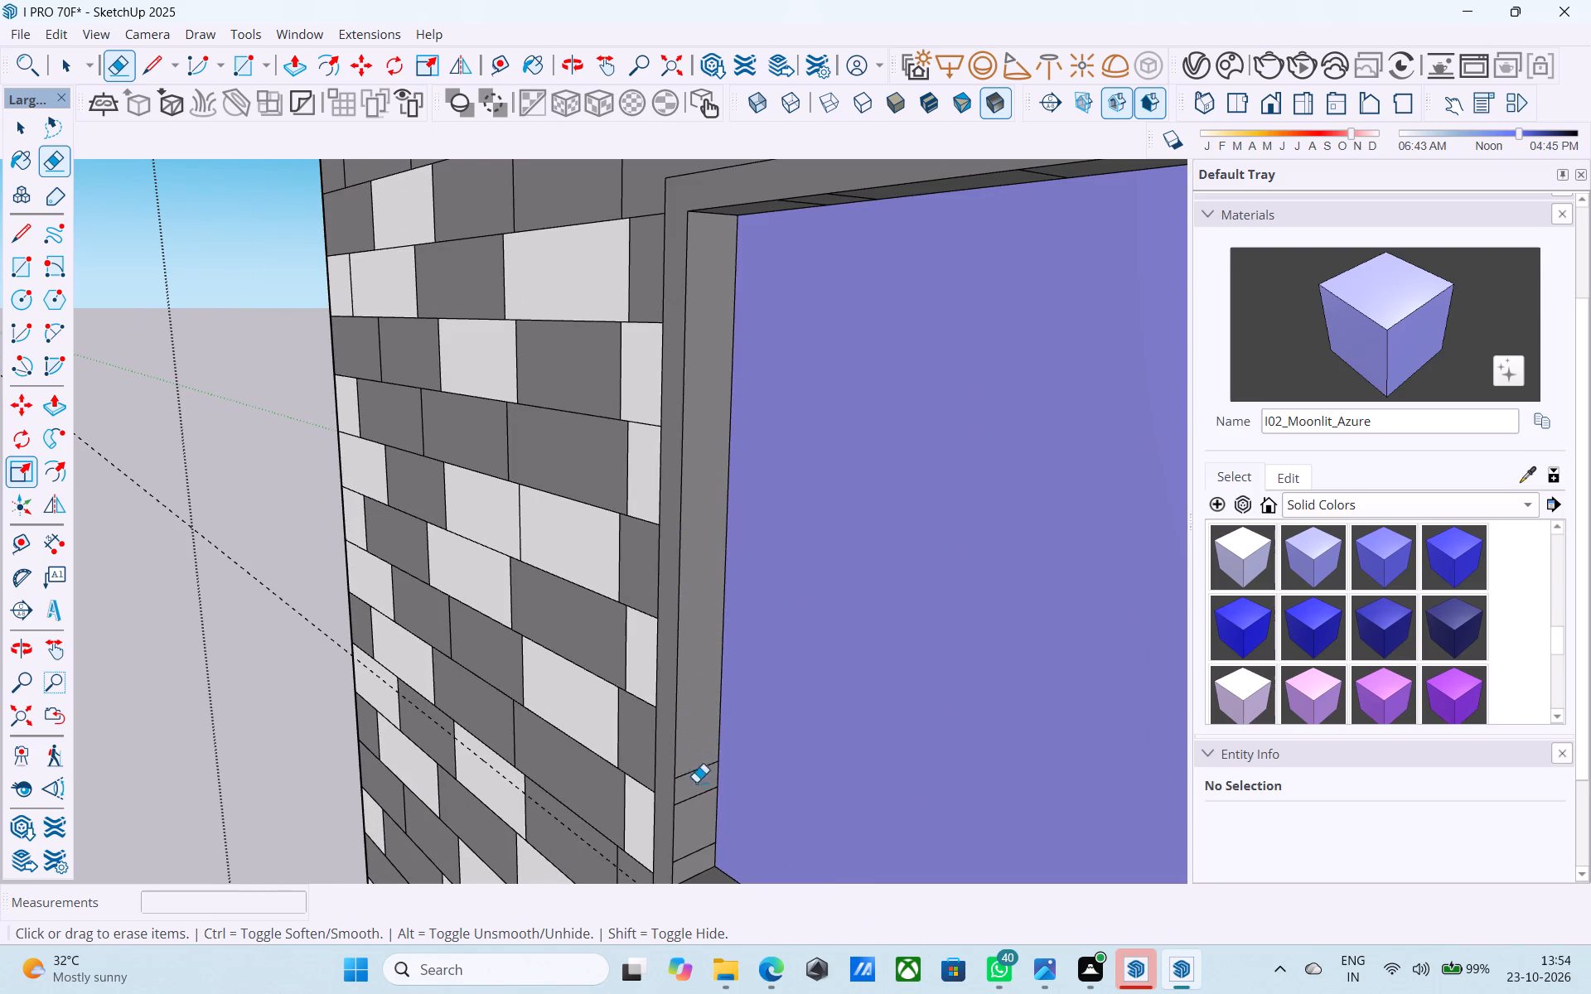
{"action": "left_click_drag", "start_coordinate": [696, 782], "coordinate": [703, 806]}
{"action": "left_click", "coordinate": [699, 775]}
{"action": "left_click_drag", "start_coordinate": [698, 772], "coordinate": [703, 790]}
{"action": "left_click_drag", "start_coordinate": [698, 837], "coordinate": [704, 858]}
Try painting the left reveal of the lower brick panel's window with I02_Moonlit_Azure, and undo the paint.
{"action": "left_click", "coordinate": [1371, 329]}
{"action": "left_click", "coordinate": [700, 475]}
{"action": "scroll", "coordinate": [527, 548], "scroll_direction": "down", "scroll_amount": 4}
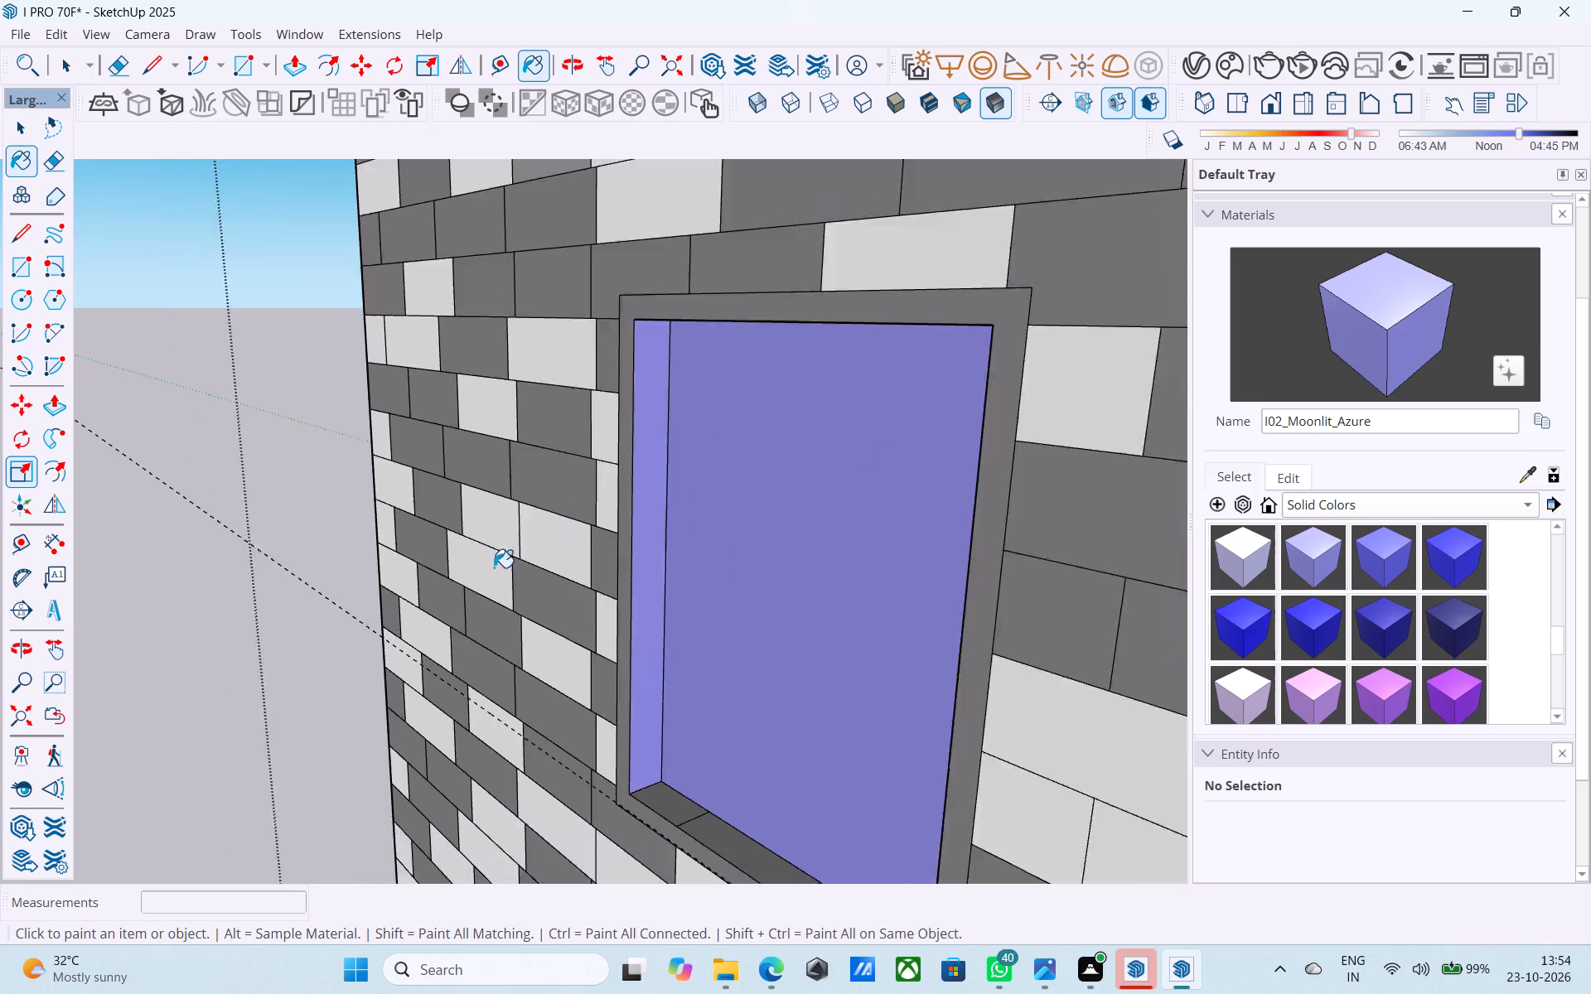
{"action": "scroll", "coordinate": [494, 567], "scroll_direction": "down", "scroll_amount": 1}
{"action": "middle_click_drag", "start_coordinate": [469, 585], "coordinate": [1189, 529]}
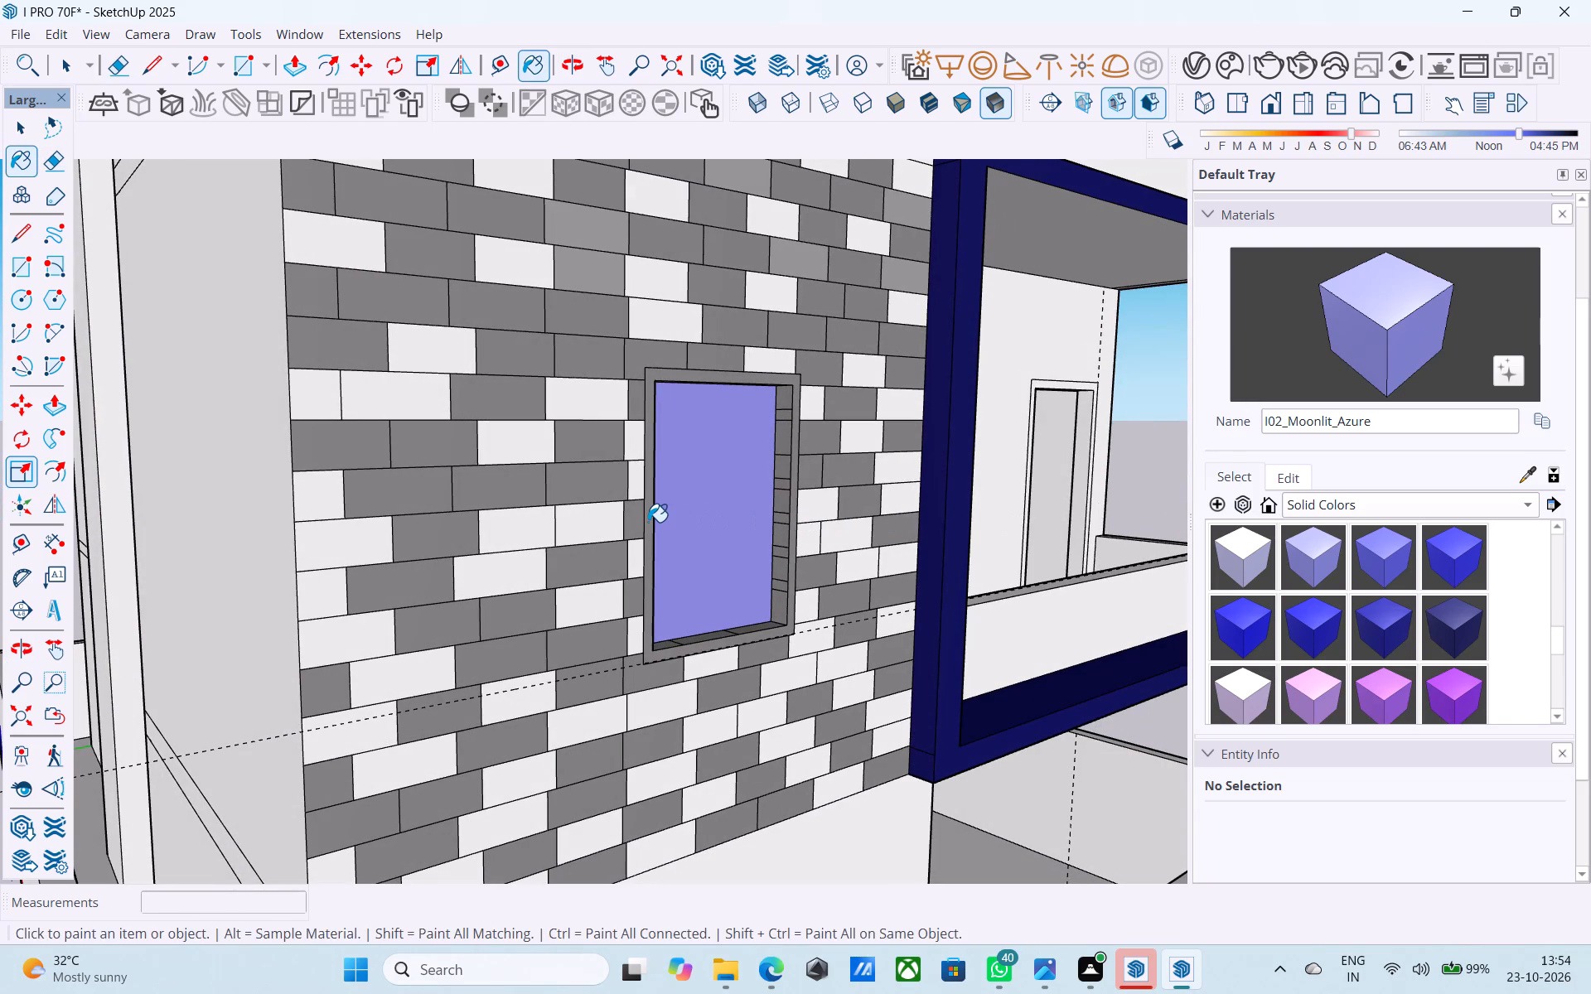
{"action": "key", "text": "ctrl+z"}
Erase the leftover joint lines crossing the right reveal of the lower brick panel's window.
{"action": "key", "text": "space"}
{"action": "middle_click_drag", "start_coordinate": [648, 522], "coordinate": [772, 562]}
{"action": "key", "text": "e"}
{"action": "scroll", "coordinate": [773, 552], "scroll_direction": "up", "scroll_amount": 8}
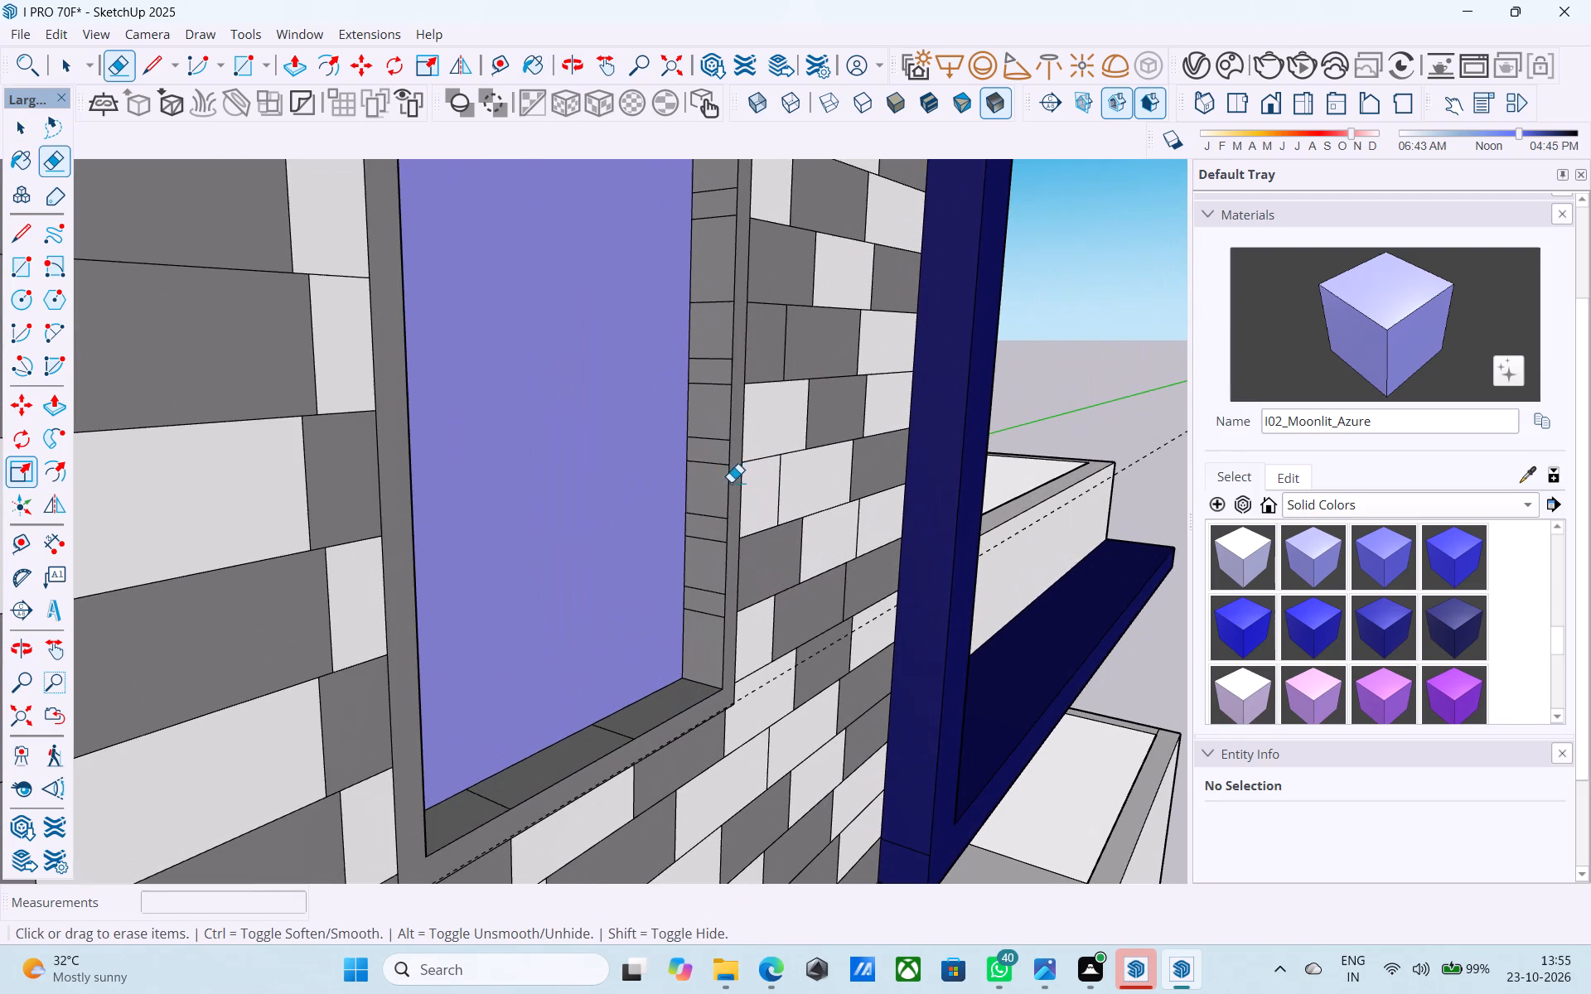
{"action": "left_click_drag", "start_coordinate": [707, 591], "coordinate": [709, 610]}
{"action": "left_click_drag", "start_coordinate": [709, 614], "coordinate": [708, 625]}
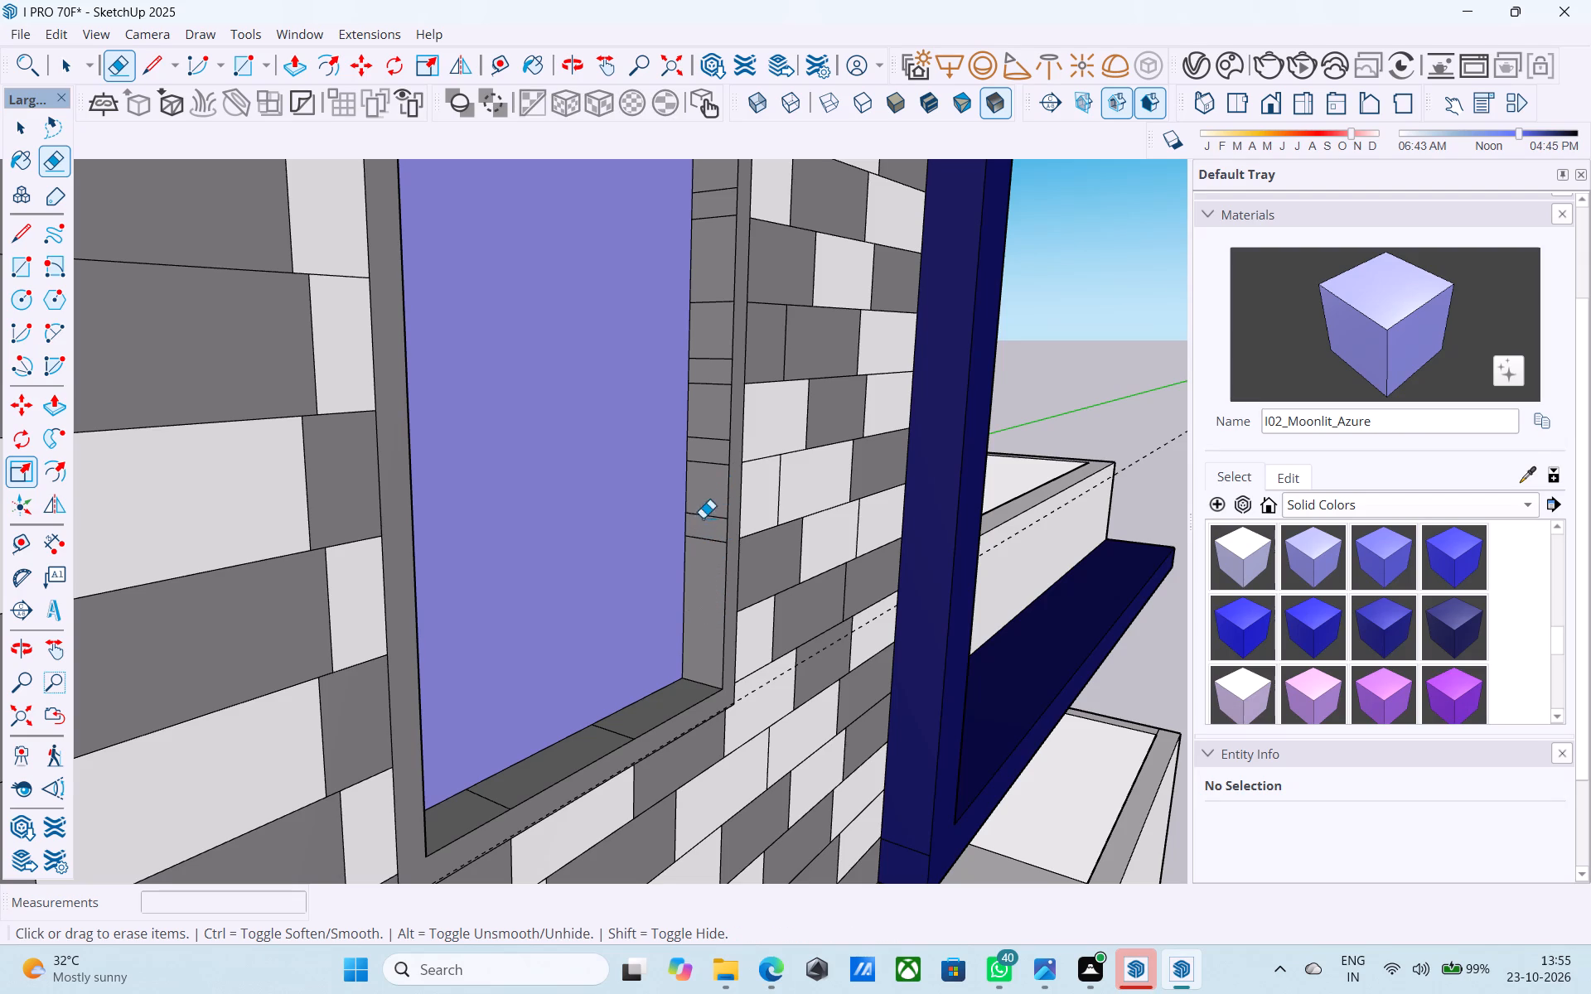
{"action": "left_click_drag", "start_coordinate": [703, 518], "coordinate": [711, 543]}
{"action": "left_click_drag", "start_coordinate": [713, 442], "coordinate": [710, 462]}
{"action": "left_click_drag", "start_coordinate": [713, 350], "coordinate": [708, 416]}
{"action": "left_click_drag", "start_coordinate": [713, 294], "coordinate": [715, 297]}
{"action": "left_click_drag", "start_coordinate": [715, 297], "coordinate": [715, 313]}
{"action": "left_click_drag", "start_coordinate": [718, 186], "coordinate": [716, 215]}
Erase the two leftover joint lines across the sill reveal of the lower brick panel's window.
{"action": "scroll", "coordinate": [655, 516], "scroll_direction": "down", "scroll_amount": 6}
{"action": "middle_click_drag", "start_coordinate": [699, 362], "coordinate": [578, 591]}
{"action": "scroll", "coordinate": [581, 590], "scroll_direction": "up", "scroll_amount": 6}
{"action": "left_click_drag", "start_coordinate": [555, 665], "coordinate": [544, 673]}
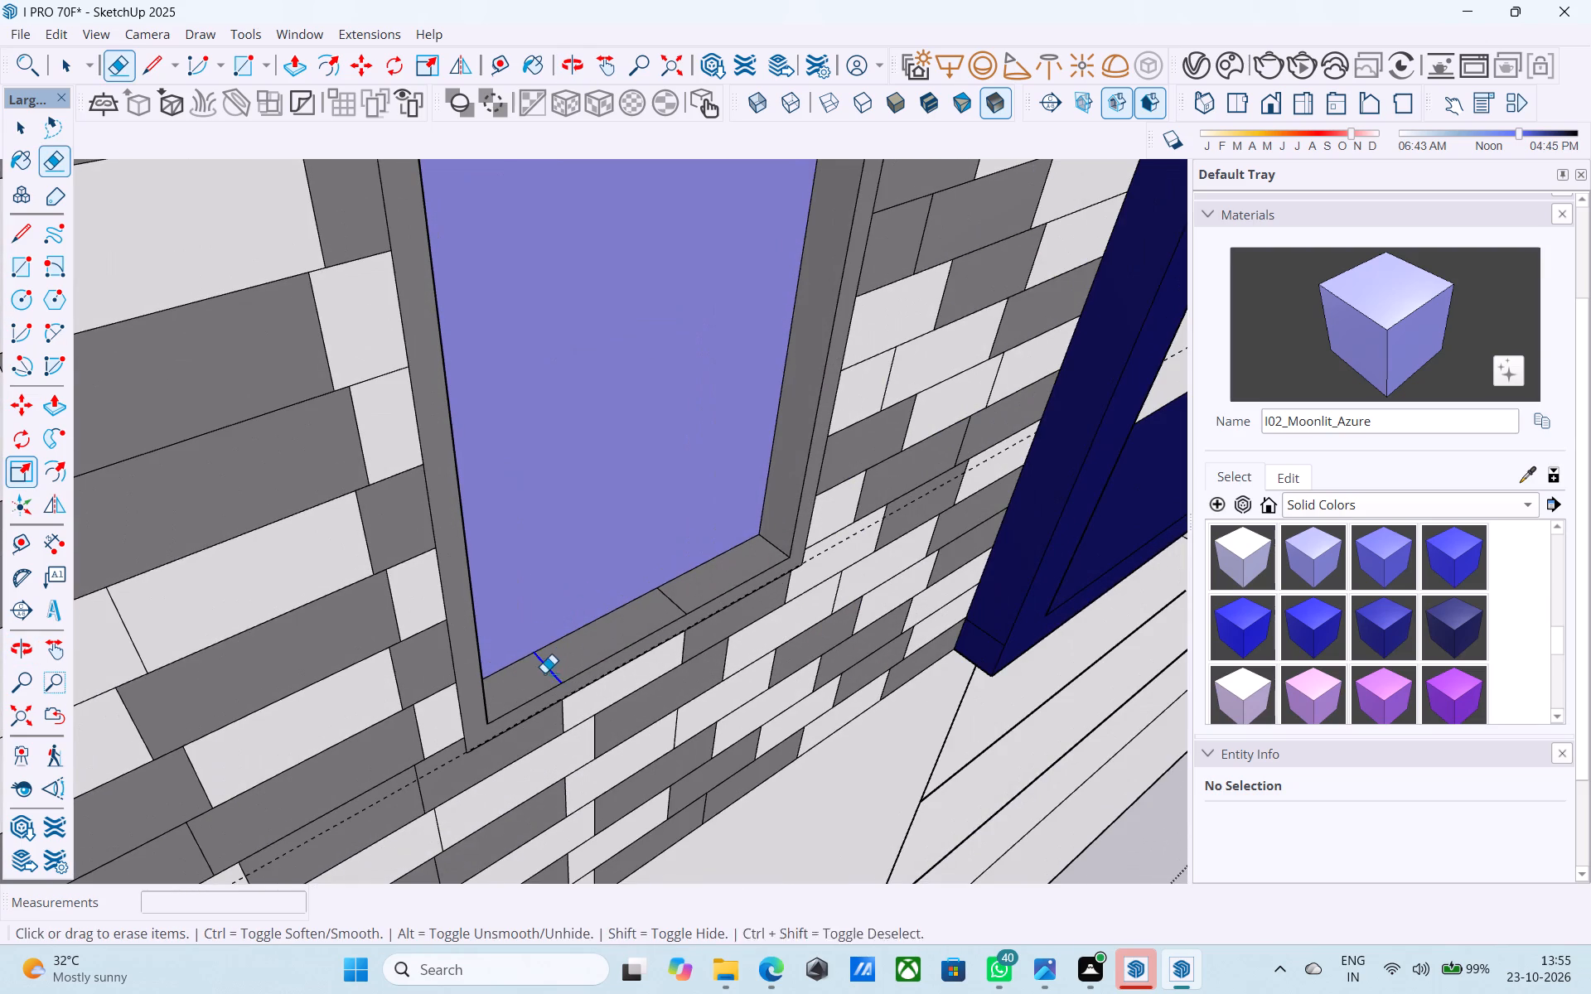
{"action": "left_click_drag", "start_coordinate": [544, 673], "coordinate": [543, 673]}
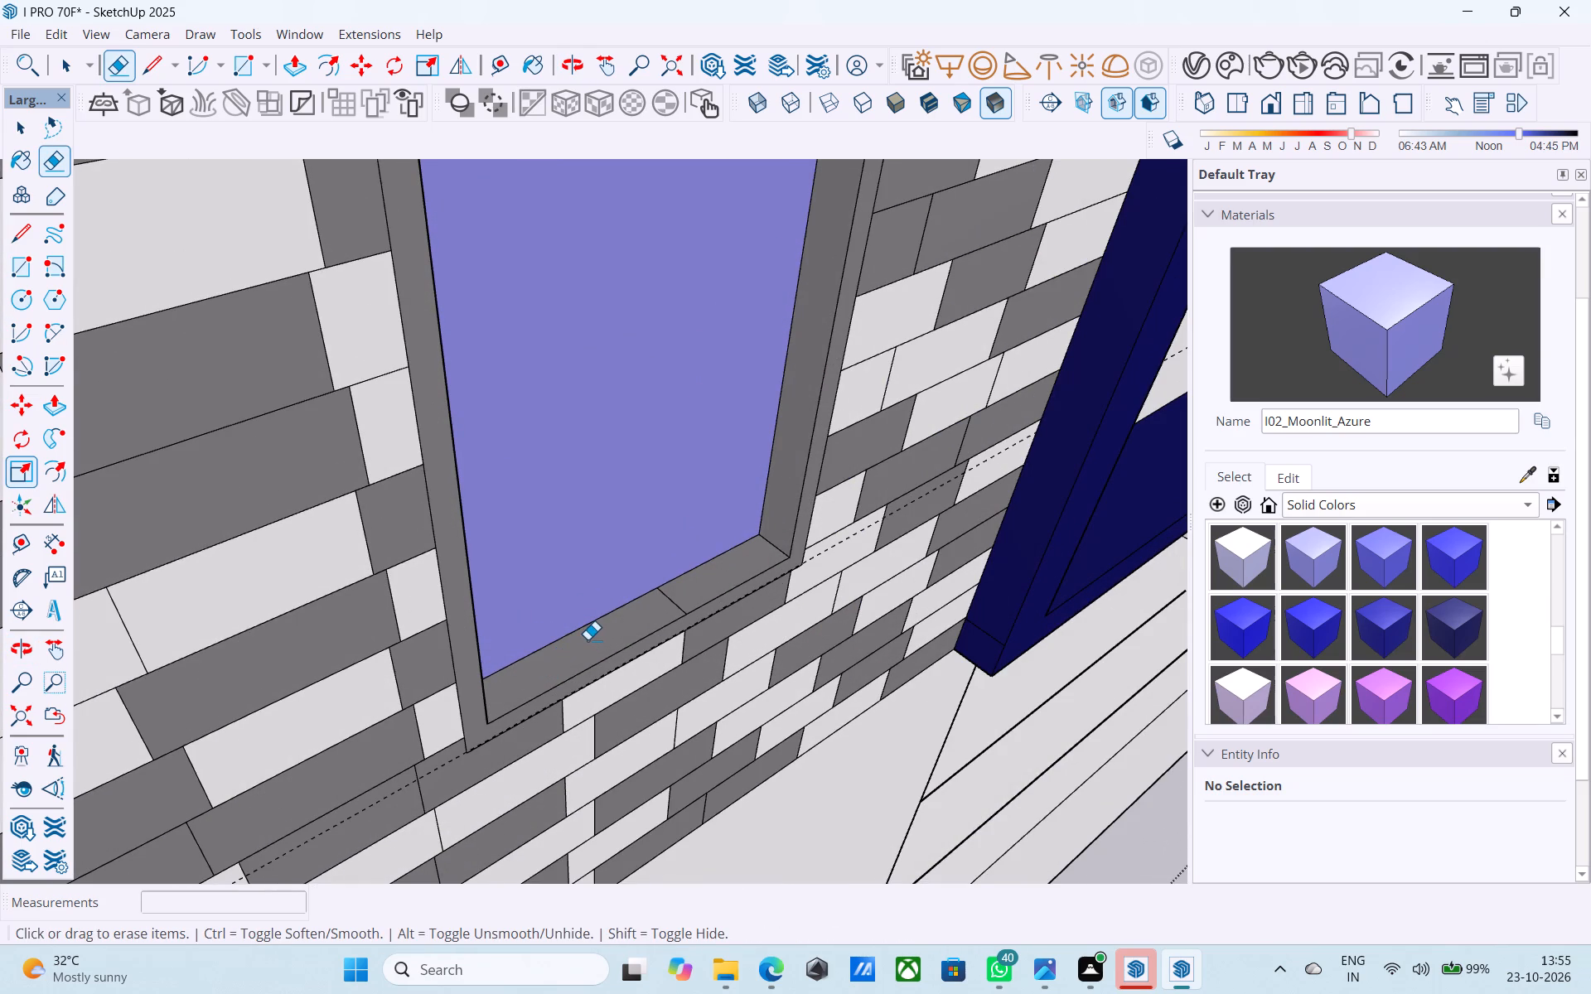
{"action": "scroll", "coordinate": [591, 636], "scroll_direction": "down", "scroll_amount": 3}
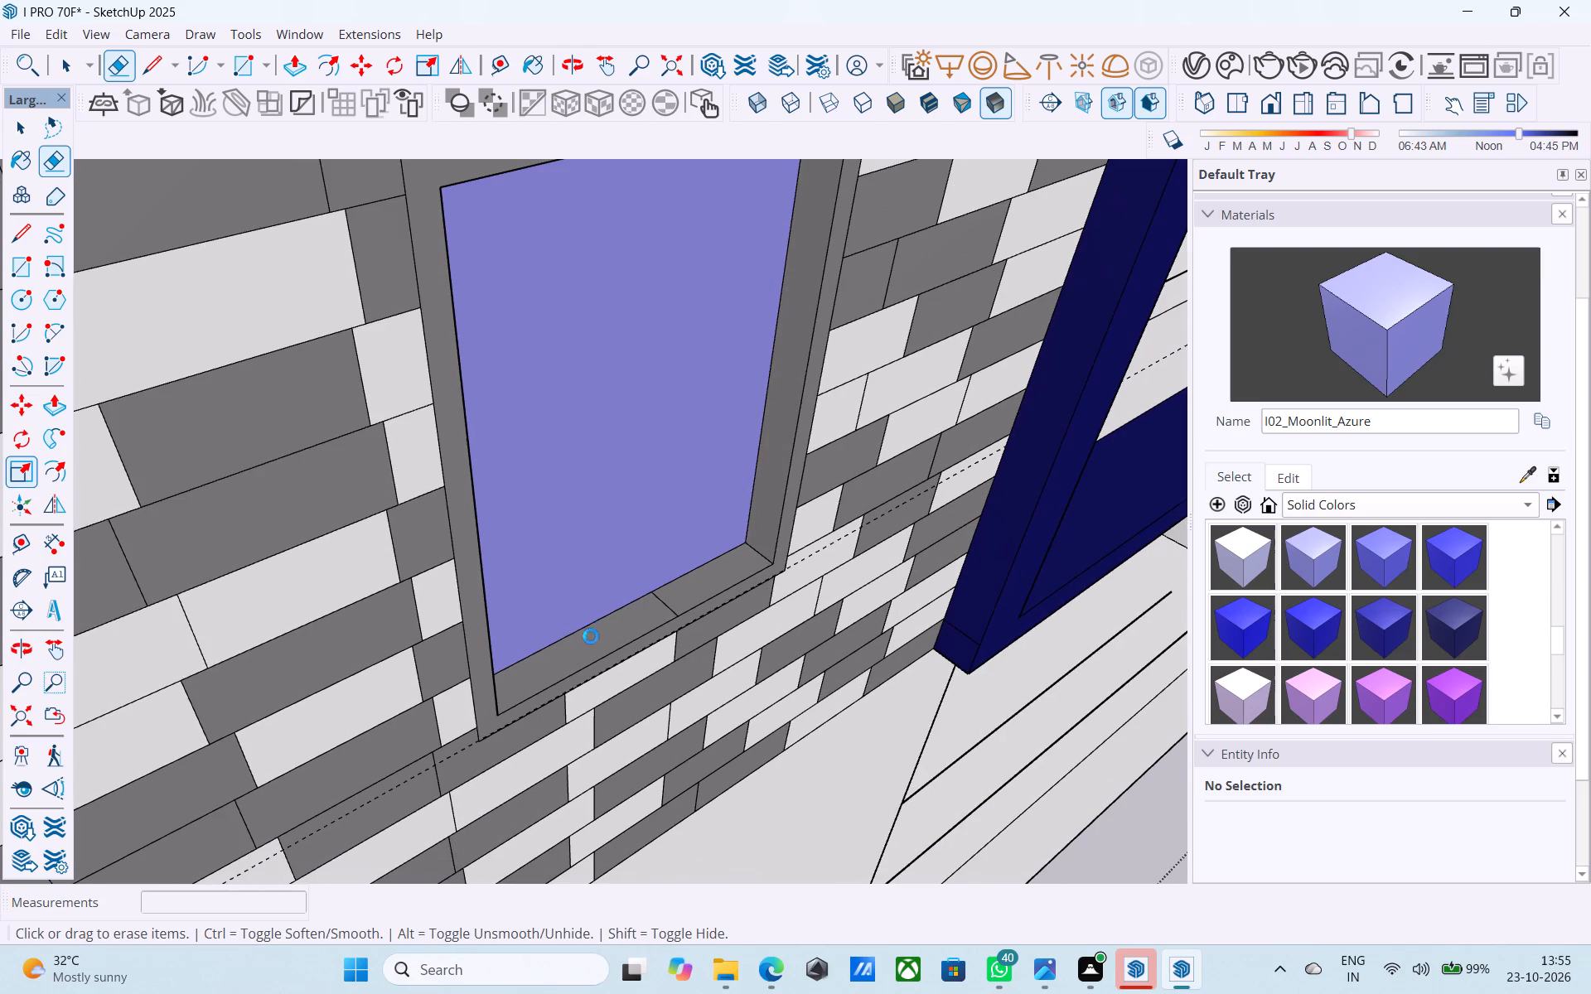
{"action": "scroll", "coordinate": [591, 636], "scroll_direction": "down", "scroll_amount": 2}
{"action": "middle_click_drag", "start_coordinate": [591, 636], "coordinate": [588, 669]}
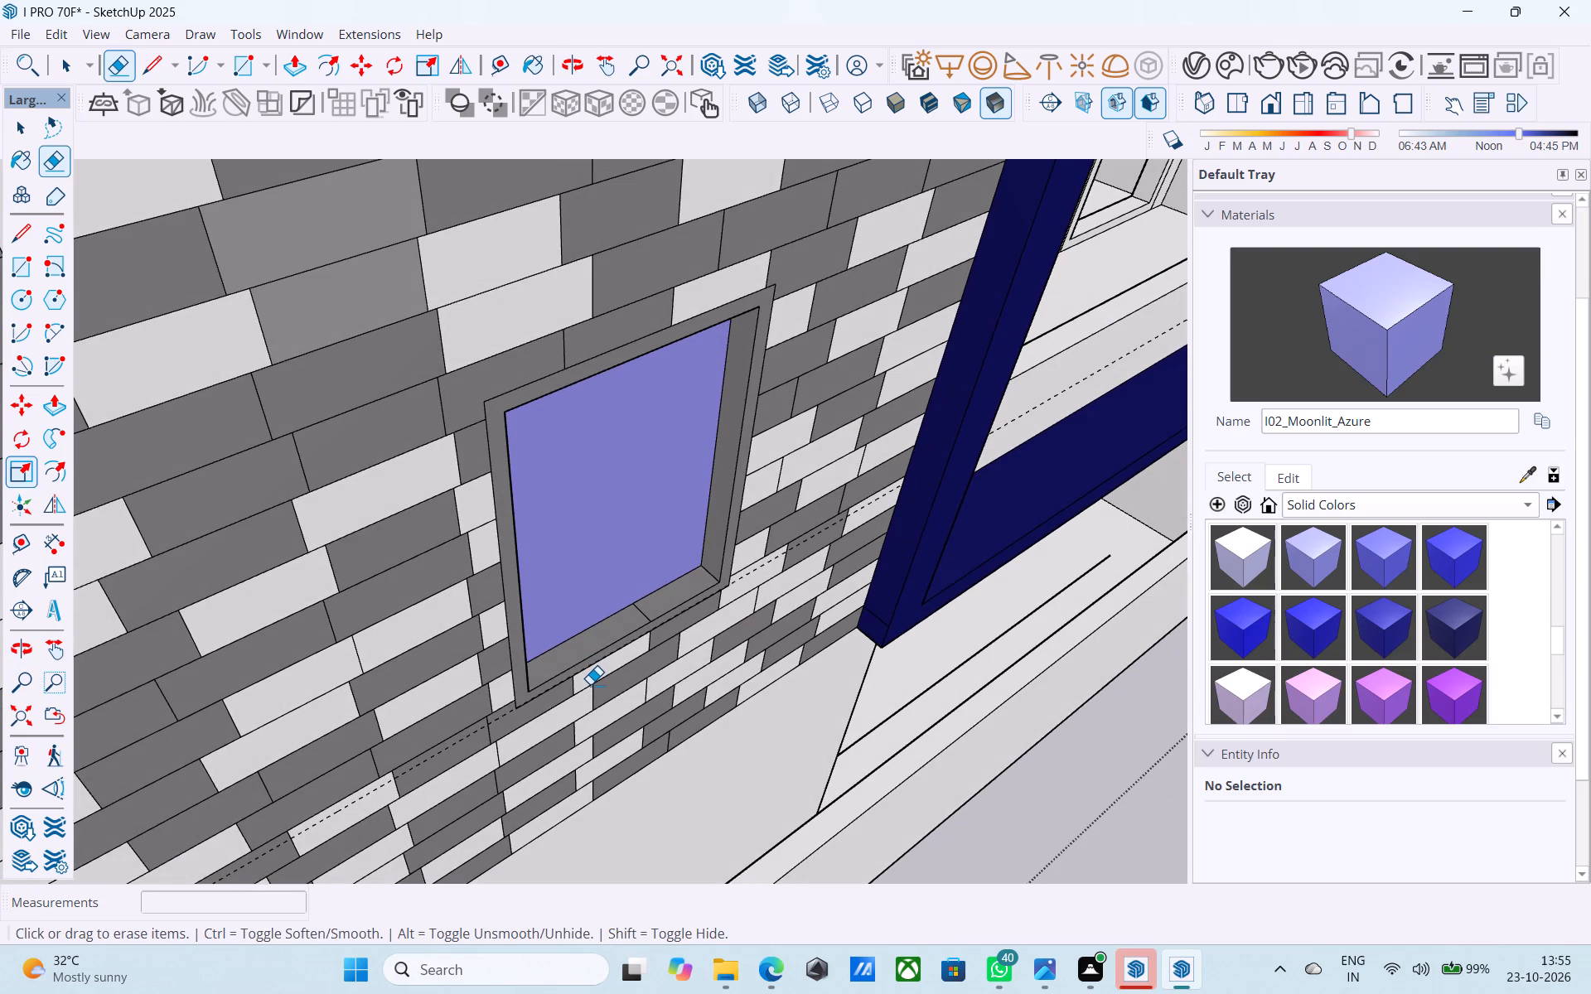
{"action": "middle_click", "coordinate": [590, 684]}
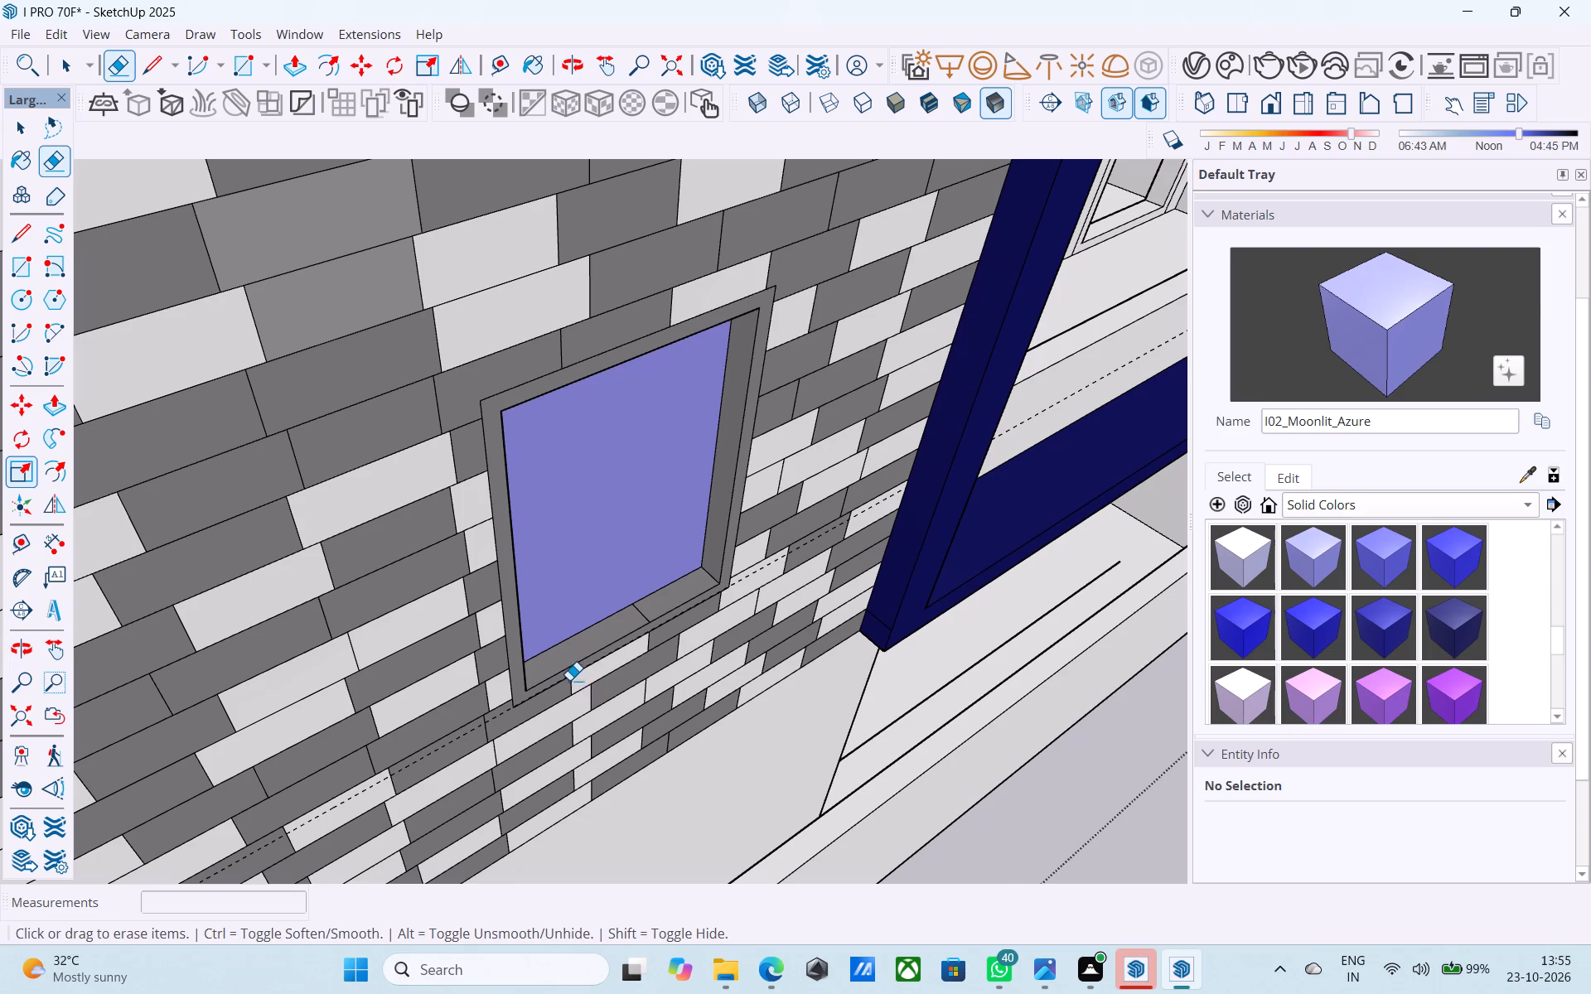
{"action": "scroll", "coordinate": [568, 677], "scroll_direction": "up", "scroll_amount": 5}
{"action": "scroll", "coordinate": [675, 640], "scroll_direction": "up", "scroll_amount": 2}
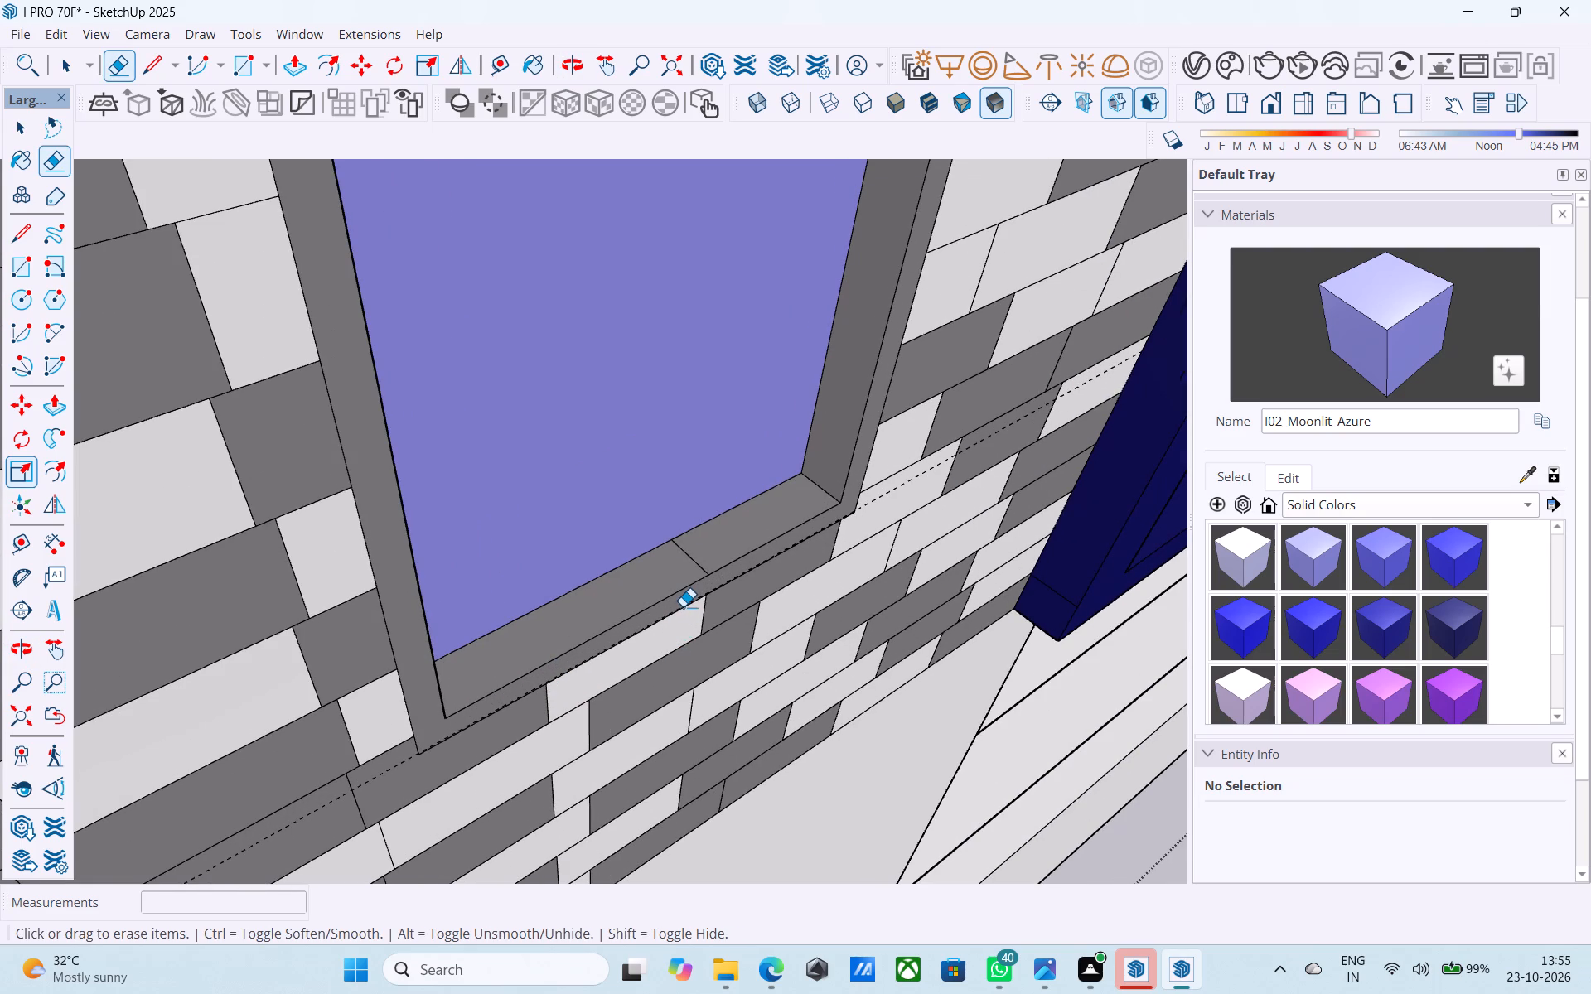
{"action": "scroll", "coordinate": [693, 592], "scroll_direction": "up", "scroll_amount": 1}
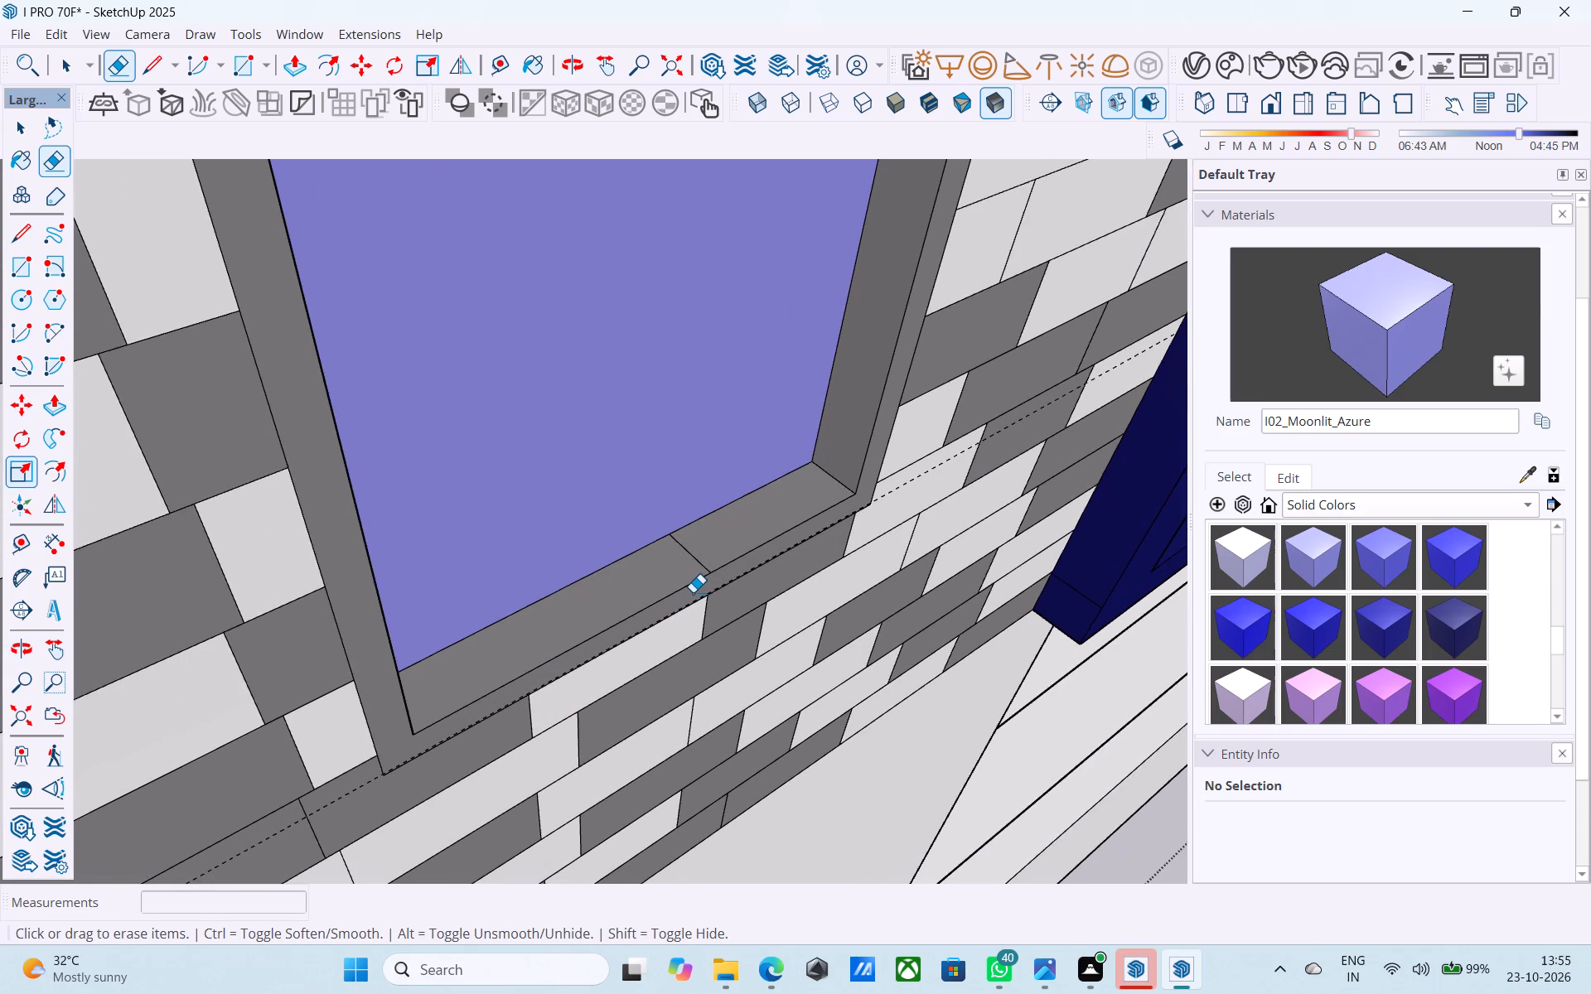
{"action": "scroll", "coordinate": [693, 592], "scroll_direction": "up", "scroll_amount": 4}
{"action": "left_click_drag", "start_coordinate": [699, 550], "coordinate": [704, 538]}
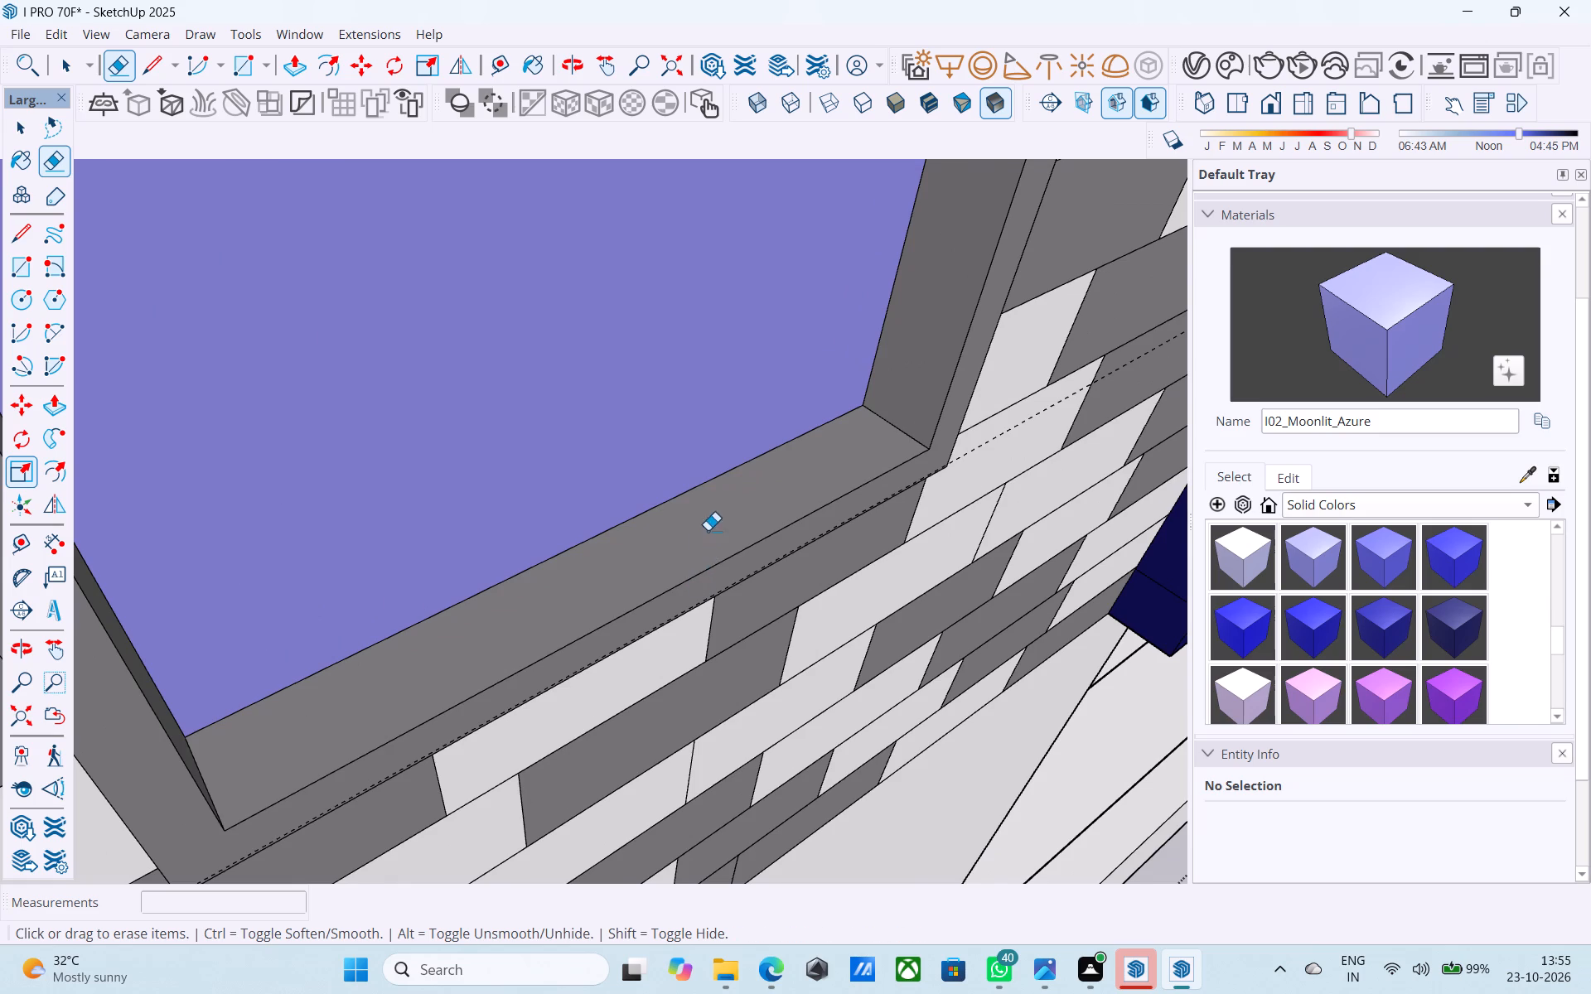
Erase the leftover lines crossing the right and sill reveals of the striped middle panel's window.
{"action": "scroll", "coordinate": [709, 529], "scroll_direction": "down", "scroll_amount": 6}
{"action": "scroll", "coordinate": [725, 596], "scroll_direction": "down", "scroll_amount": 1}
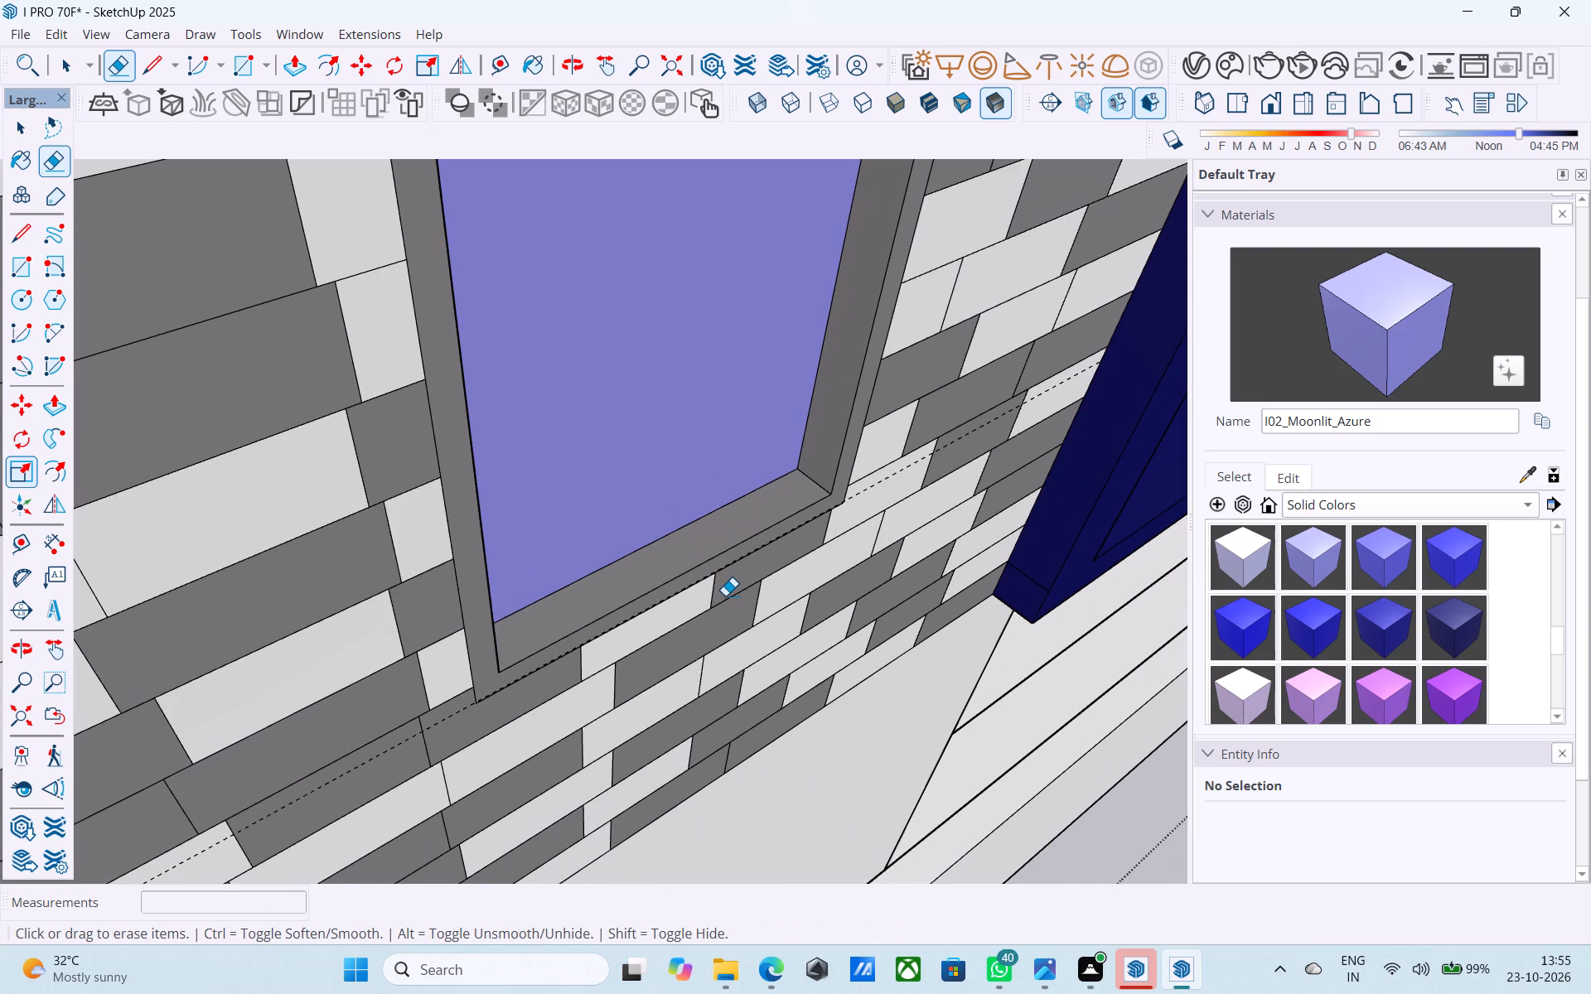
{"action": "scroll", "coordinate": [724, 596], "scroll_direction": "up", "scroll_amount": 1}
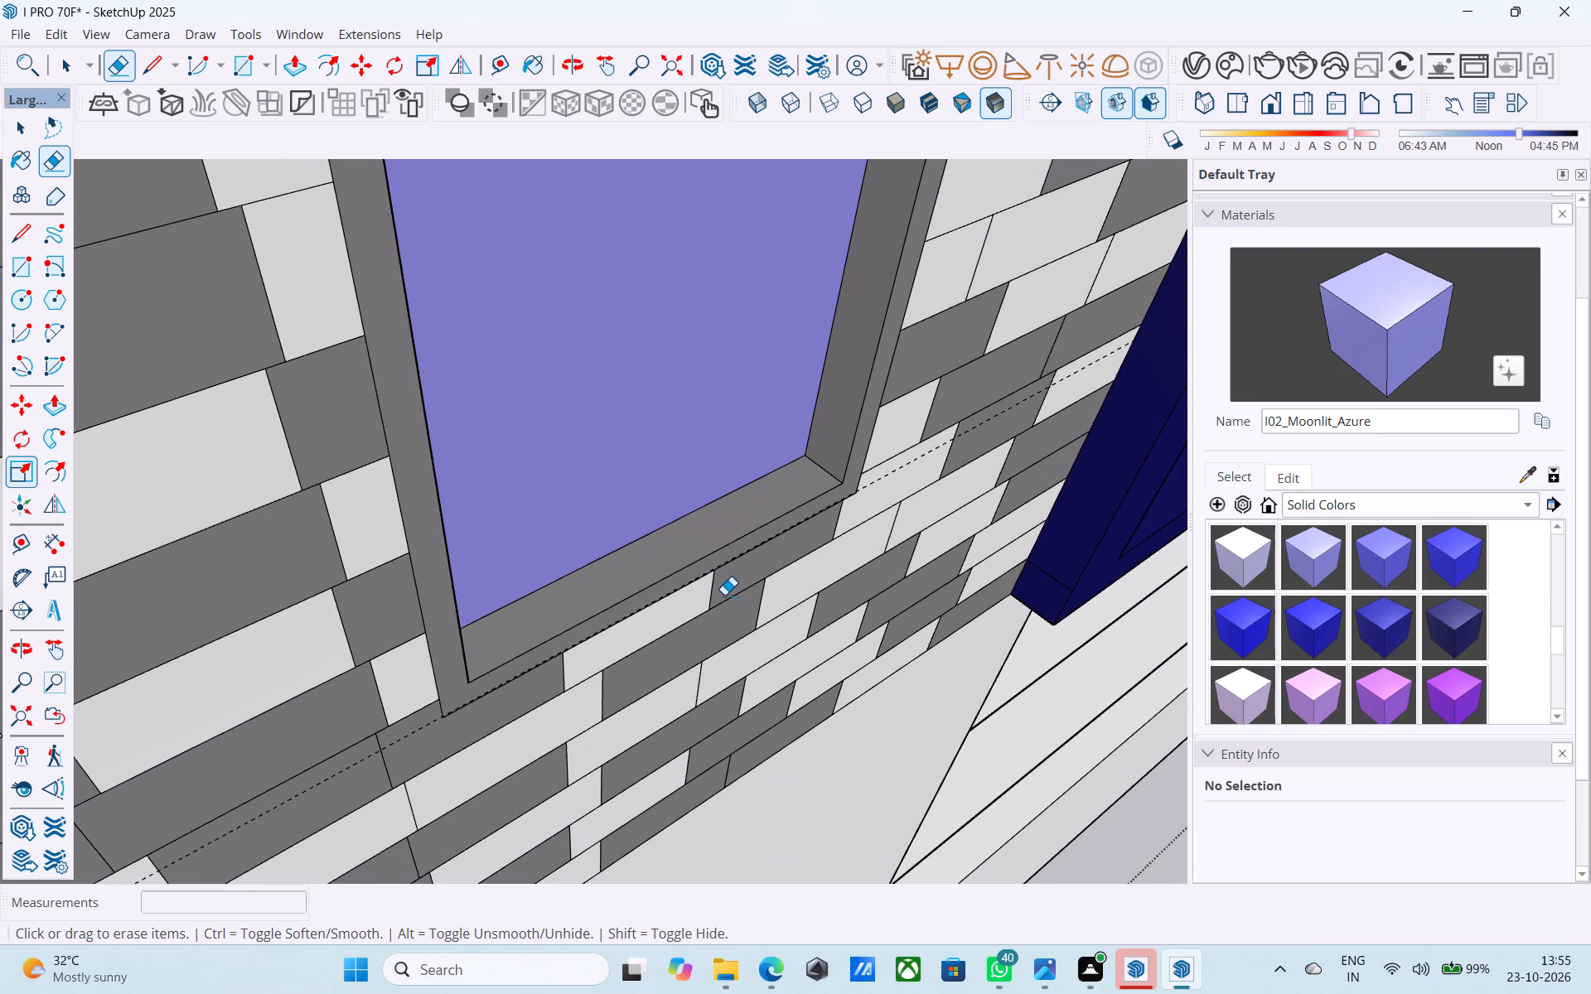
{"action": "scroll", "coordinate": [724, 595], "scroll_direction": "down", "scroll_amount": 3}
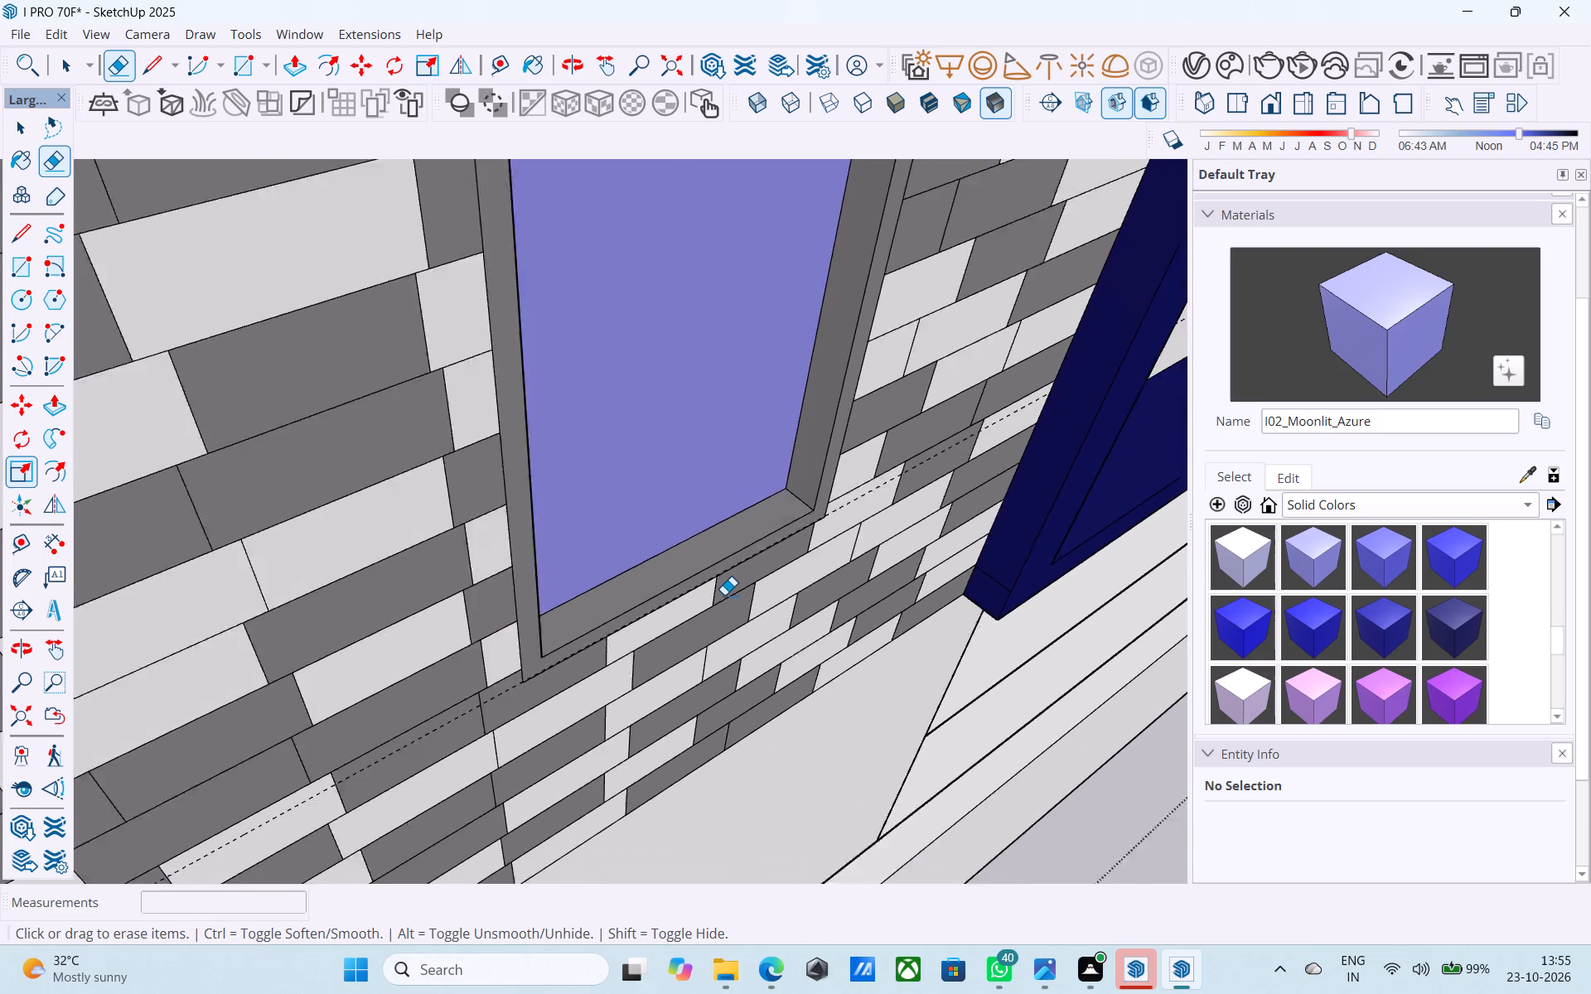
{"action": "scroll", "coordinate": [724, 595], "scroll_direction": "down", "scroll_amount": 14}
{"action": "scroll", "coordinate": [714, 429], "scroll_direction": "down", "scroll_amount": 5}
{"action": "scroll", "coordinate": [790, 208], "scroll_direction": "up", "scroll_amount": 17}
{"action": "left_click", "coordinate": [747, 233]}
{"action": "left_click_drag", "start_coordinate": [737, 252], "coordinate": [737, 273]}
{"action": "left_click_drag", "start_coordinate": [732, 277], "coordinate": [735, 292]}
{"action": "left_click_drag", "start_coordinate": [730, 312], "coordinate": [724, 386]}
{"action": "left_click_drag", "start_coordinate": [716, 398], "coordinate": [717, 398]}
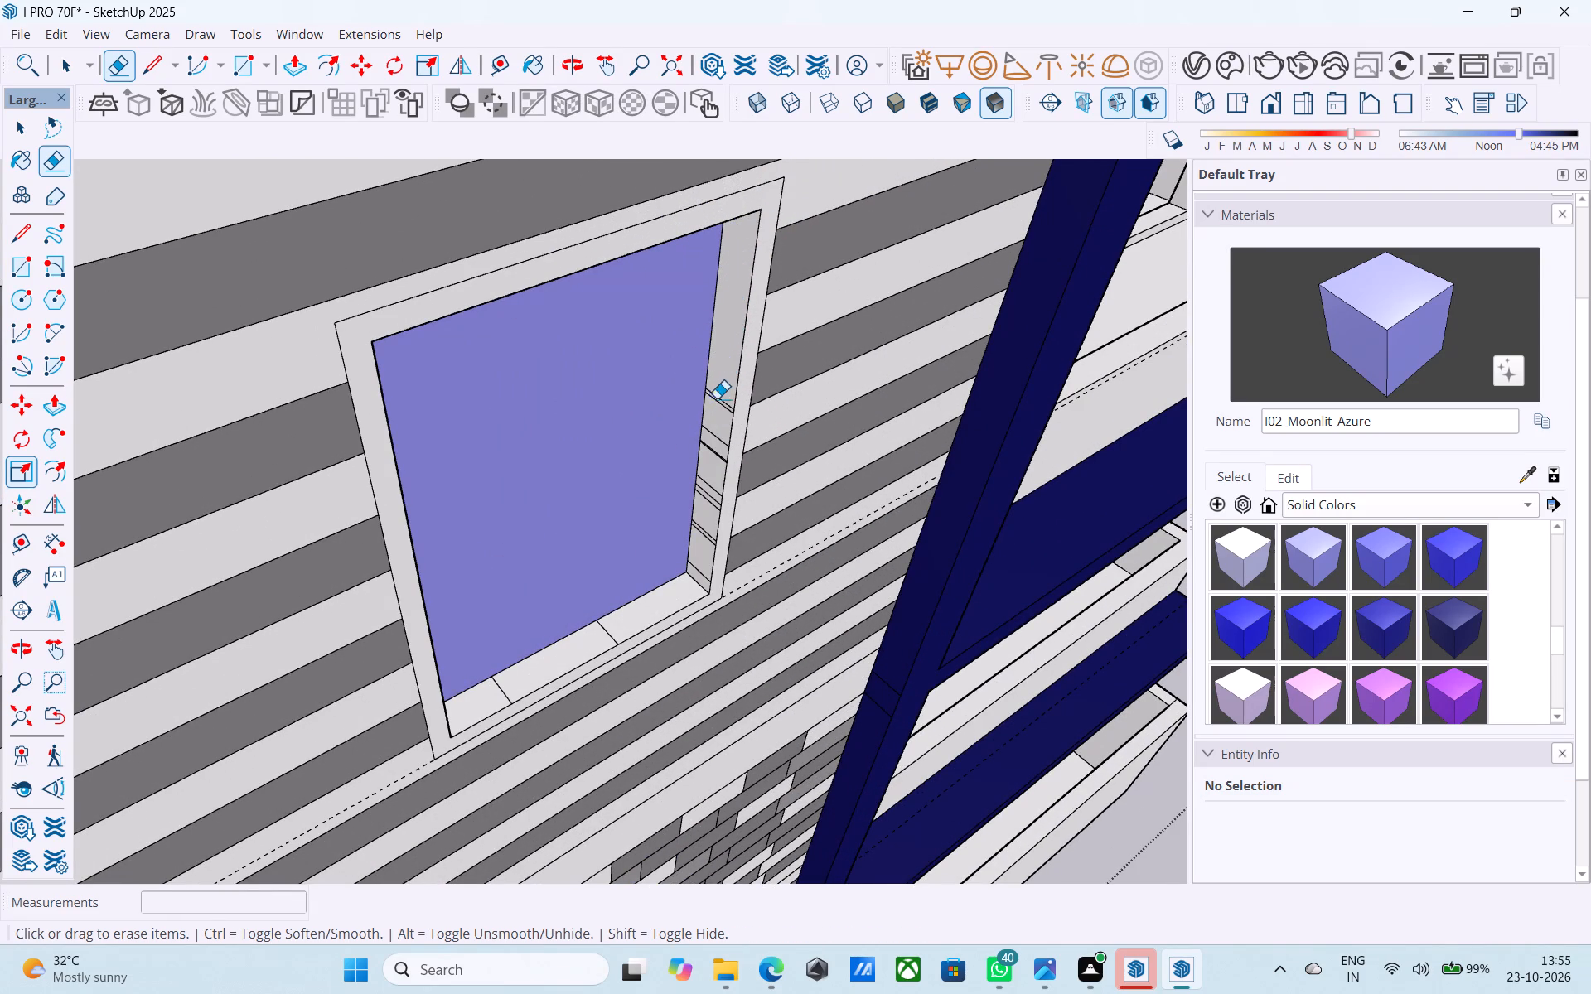
{"action": "left_click_drag", "start_coordinate": [717, 398], "coordinate": [719, 411]}
{"action": "left_click_drag", "start_coordinate": [718, 440], "coordinate": [718, 457]}
{"action": "left_click_drag", "start_coordinate": [715, 462], "coordinate": [711, 493]}
{"action": "left_click", "coordinate": [707, 503]}
{"action": "left_click_drag", "start_coordinate": [708, 517], "coordinate": [706, 538]}
{"action": "left_click", "coordinate": [699, 567]}
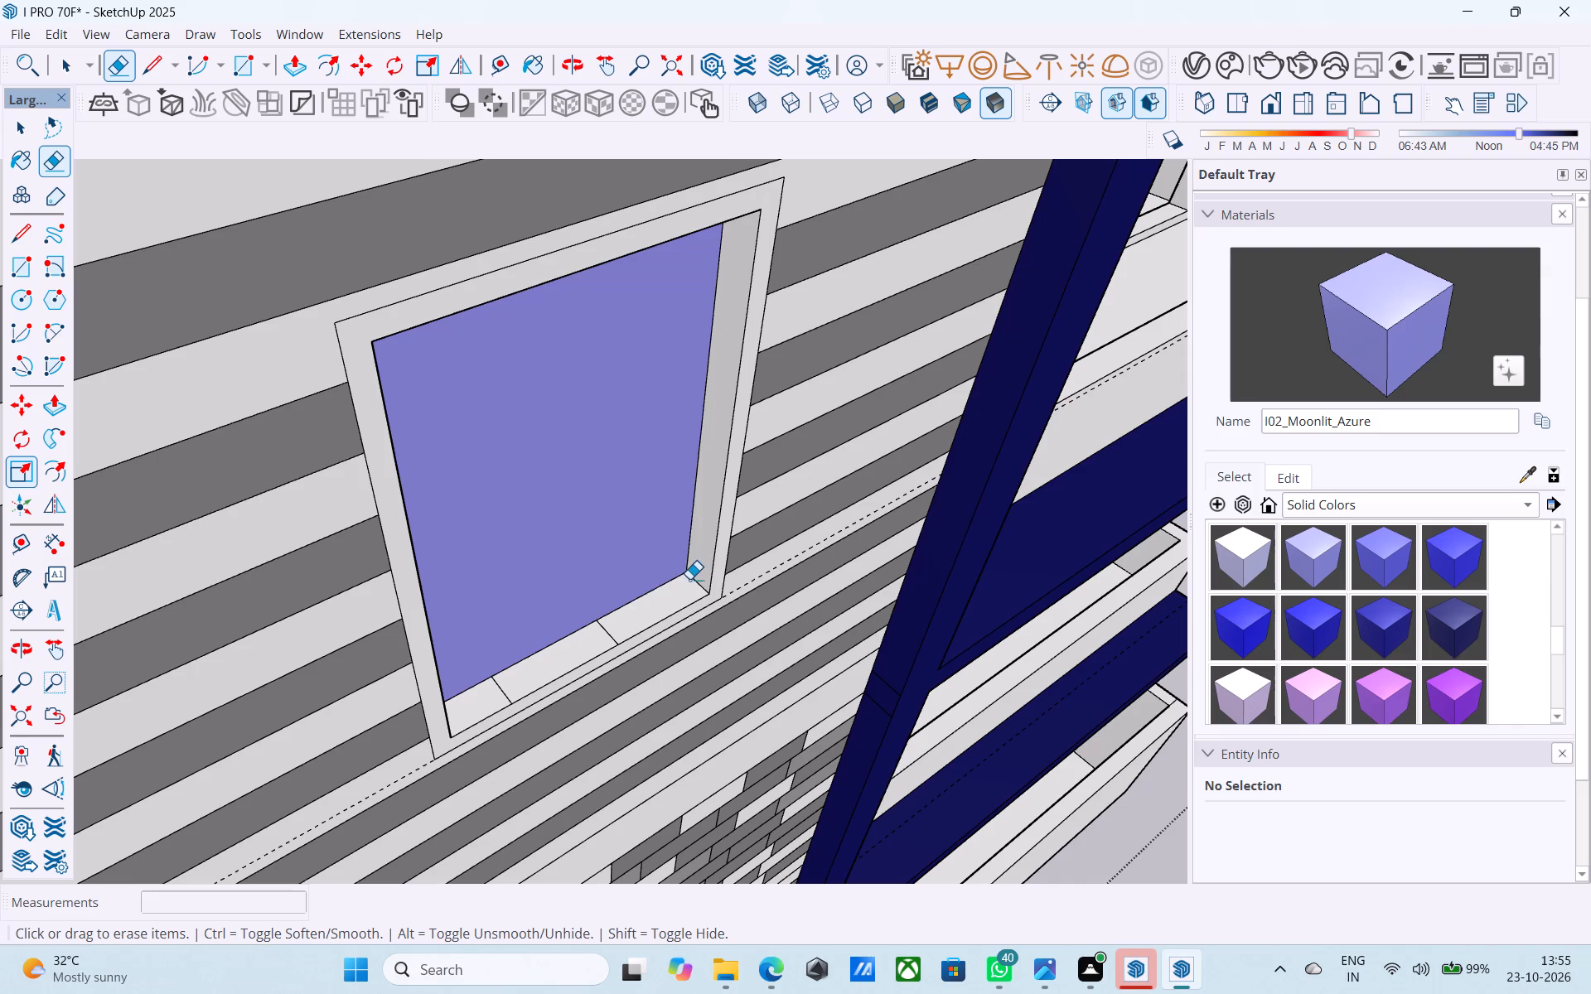
{"action": "left_click_drag", "start_coordinate": [624, 625], "coordinate": [602, 640]}
{"action": "left_click_drag", "start_coordinate": [522, 681], "coordinate": [496, 697]}
Erase the leftover stripe lines crossing the left reveal of the striped middle panel's window.
{"action": "scroll", "coordinate": [642, 624], "scroll_direction": "down", "scroll_amount": 5}
{"action": "middle_click_drag", "start_coordinate": [643, 625], "coordinate": [212, 565]}
{"action": "scroll", "coordinate": [368, 478], "scroll_direction": "up", "scroll_amount": 6}
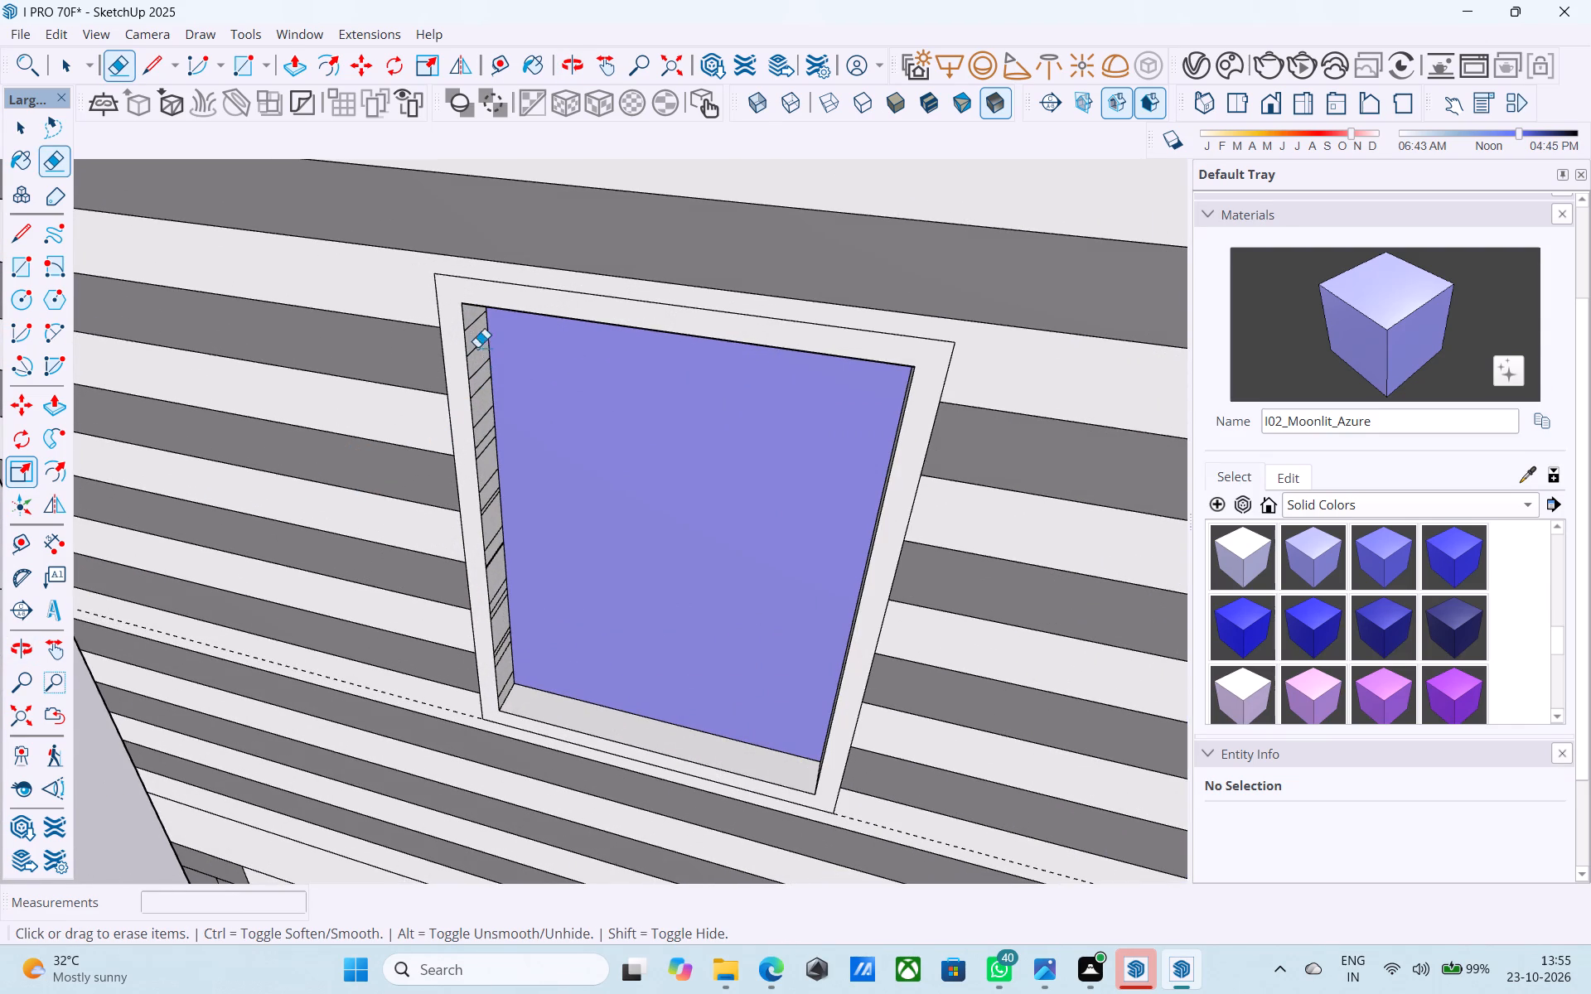
{"action": "left_click_drag", "start_coordinate": [476, 327], "coordinate": [489, 442]}
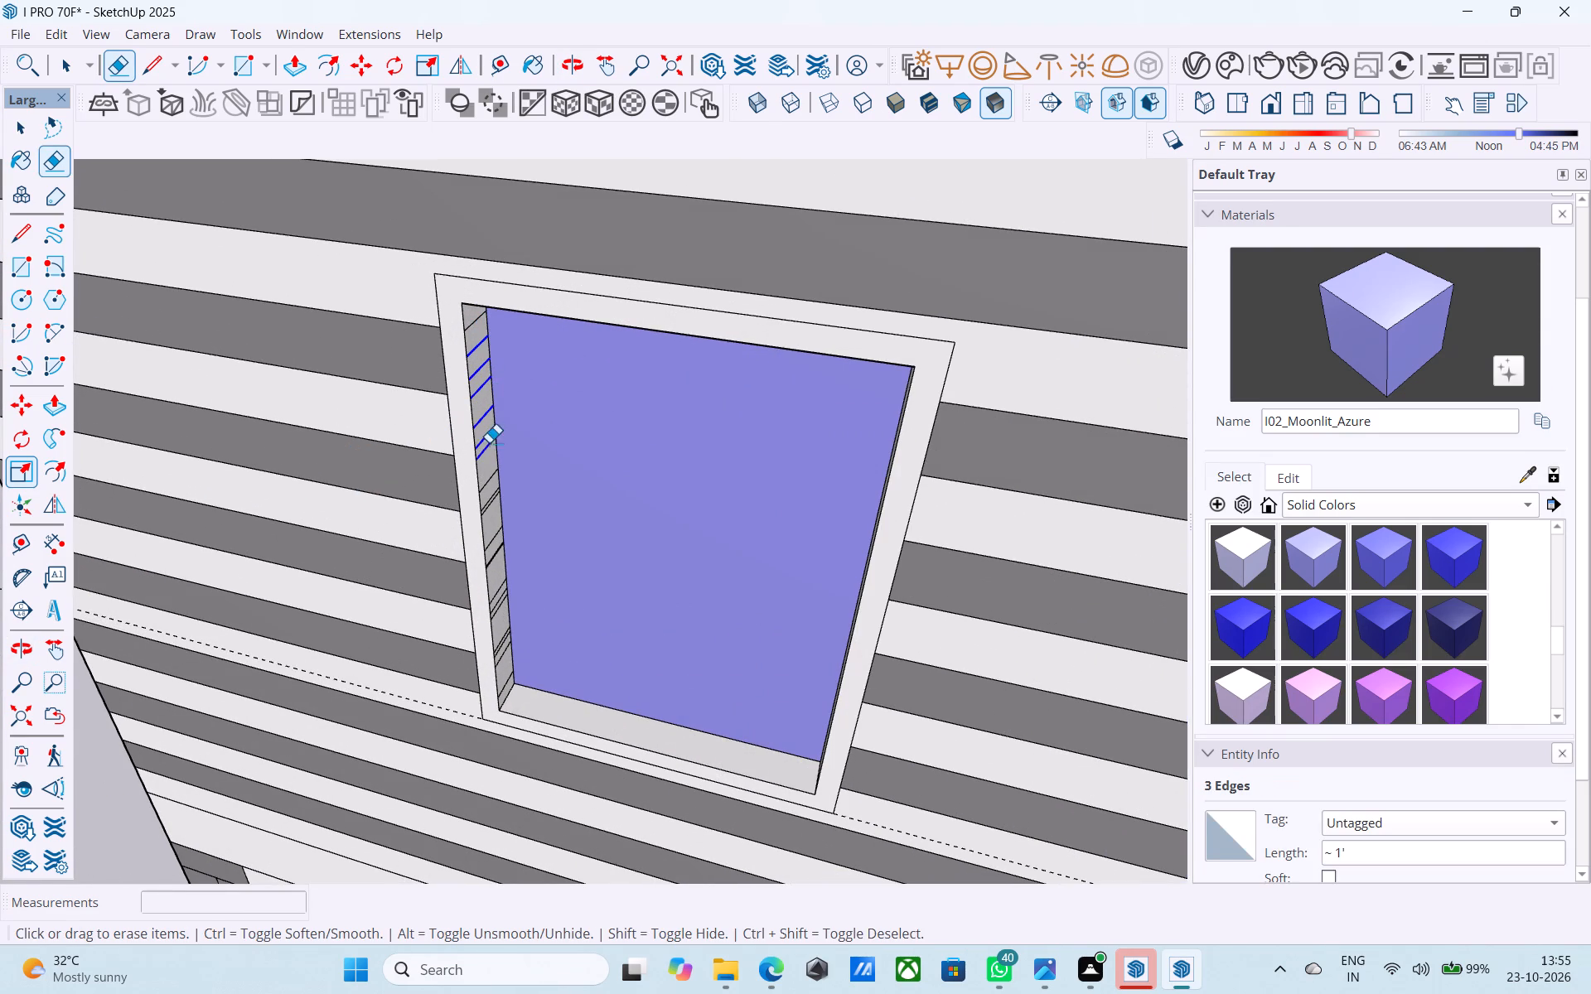
{"action": "left_click_drag", "start_coordinate": [489, 442], "coordinate": [504, 570]}
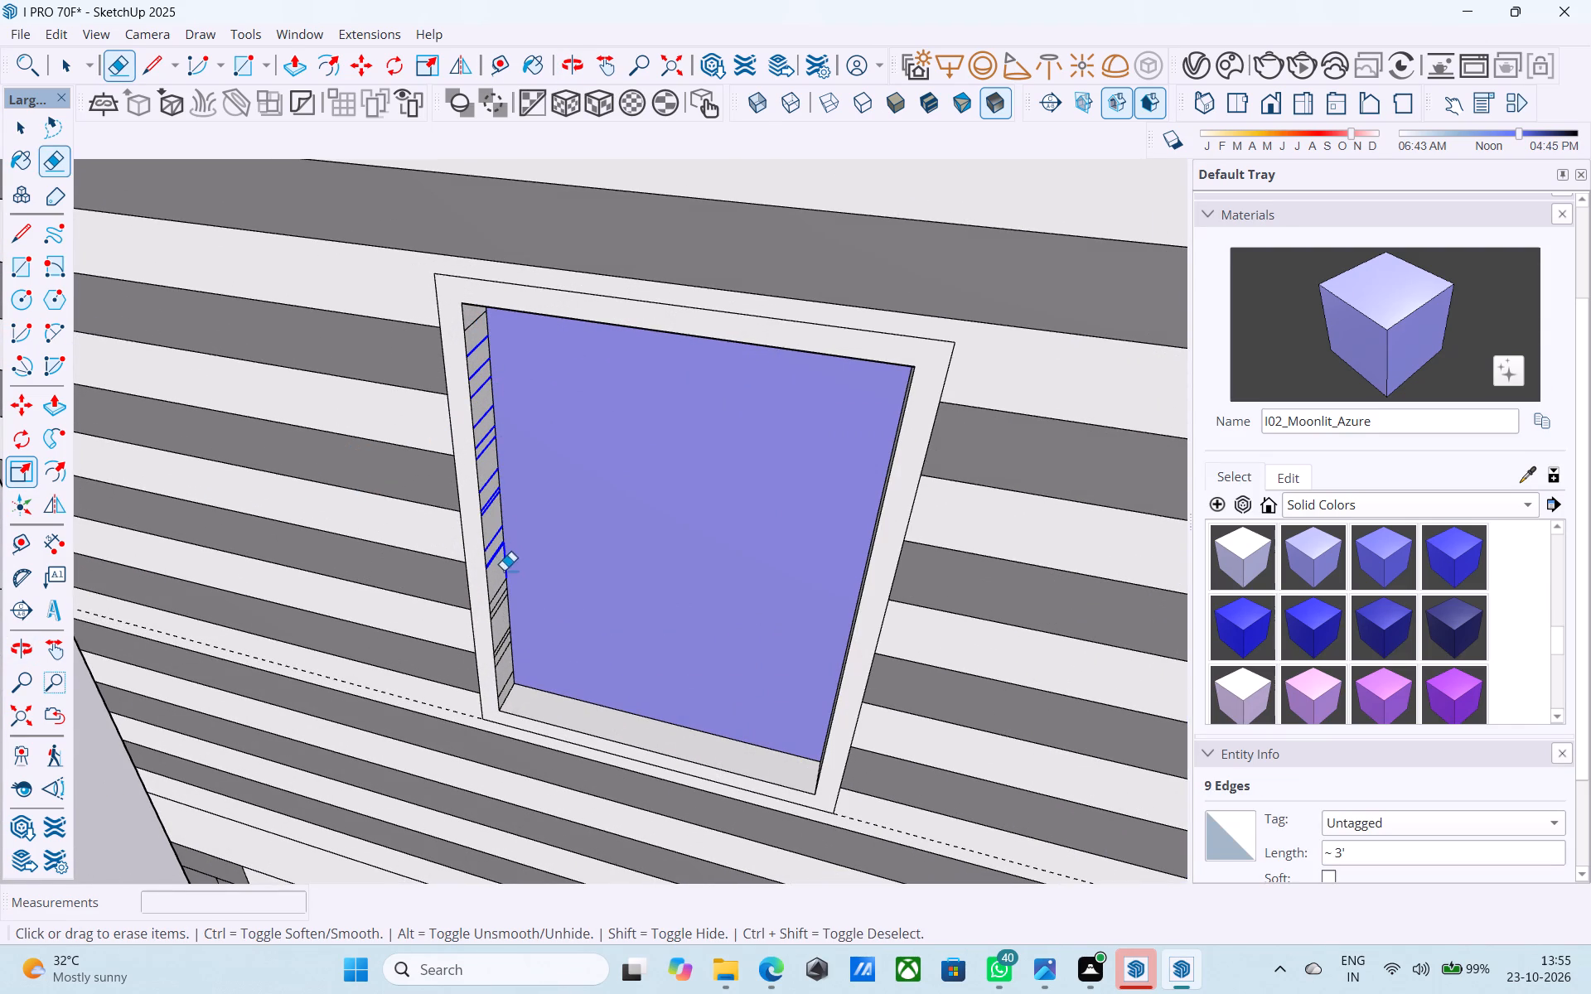
{"action": "left_click_drag", "start_coordinate": [504, 570], "coordinate": [511, 678]}
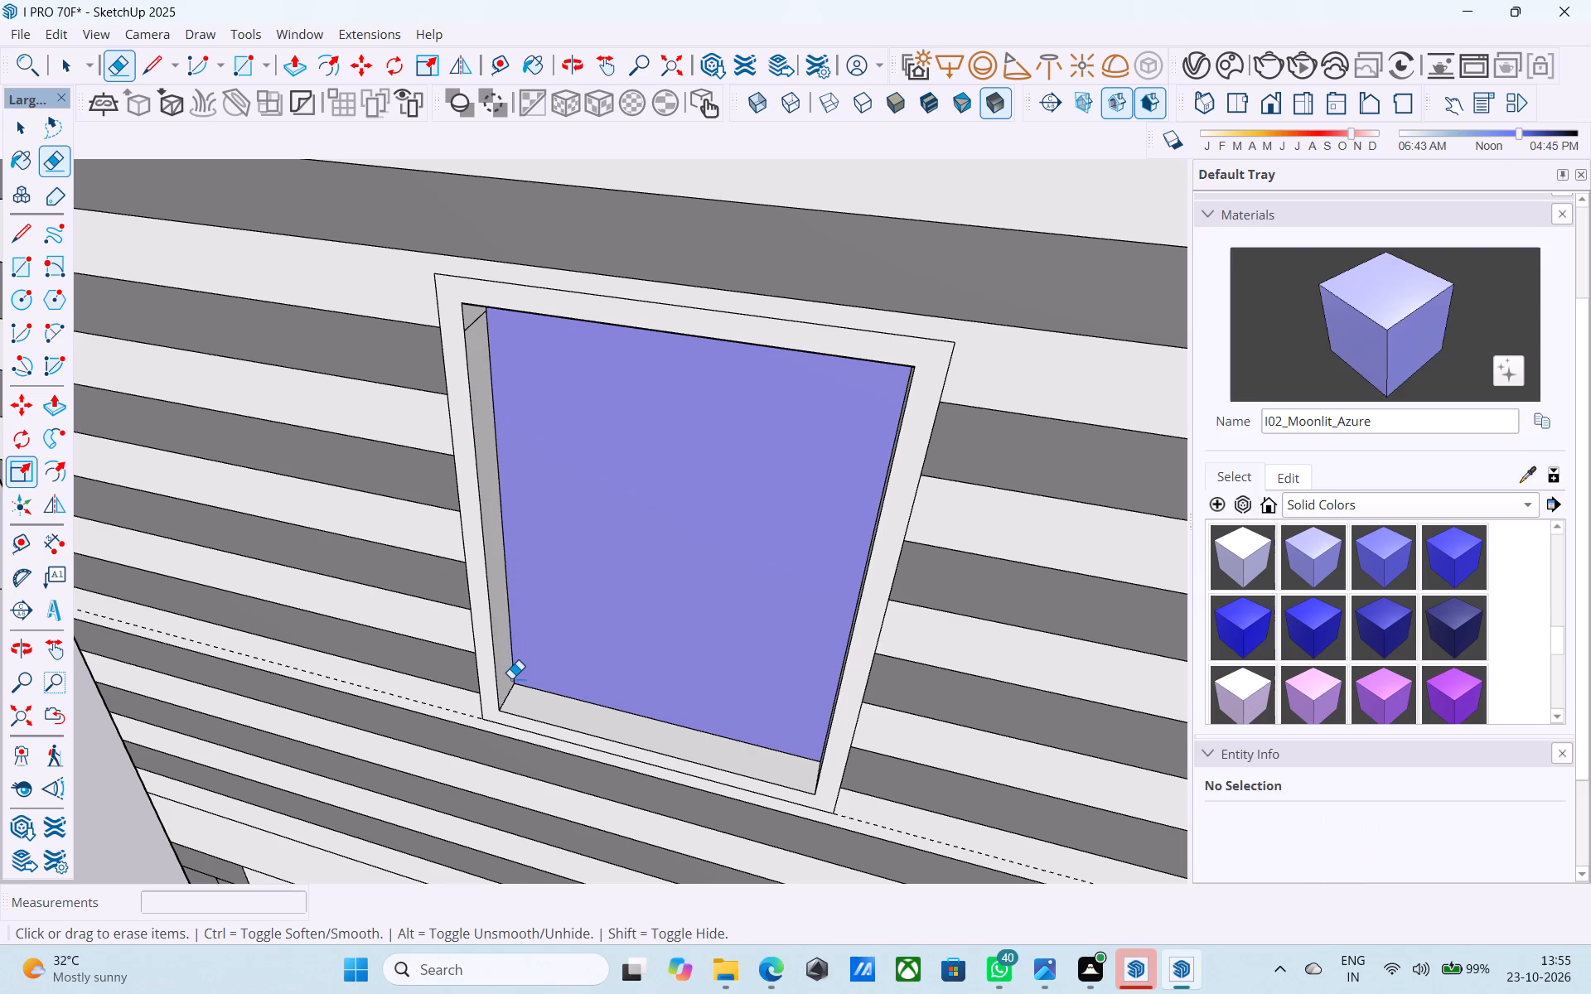
{"action": "middle_click_drag", "start_coordinate": [510, 678], "coordinate": [477, 647]}
{"action": "scroll", "coordinate": [502, 340], "scroll_direction": "up", "scroll_amount": 3}
{"action": "left_click", "coordinate": [459, 290]}
Erase the four leftover lines across the top reveal of the striped middle panel's window.
{"action": "scroll", "coordinate": [498, 370], "scroll_direction": "down", "scroll_amount": 4}
{"action": "middle_click_drag", "start_coordinate": [500, 372], "coordinate": [811, 183]}
{"action": "middle_click_drag", "start_coordinate": [657, 475], "coordinate": [707, 353], "text": "shift"}
{"action": "scroll", "coordinate": [625, 382], "scroll_direction": "up", "scroll_amount": 6}
{"action": "left_click_drag", "start_coordinate": [569, 379], "coordinate": [561, 374]}
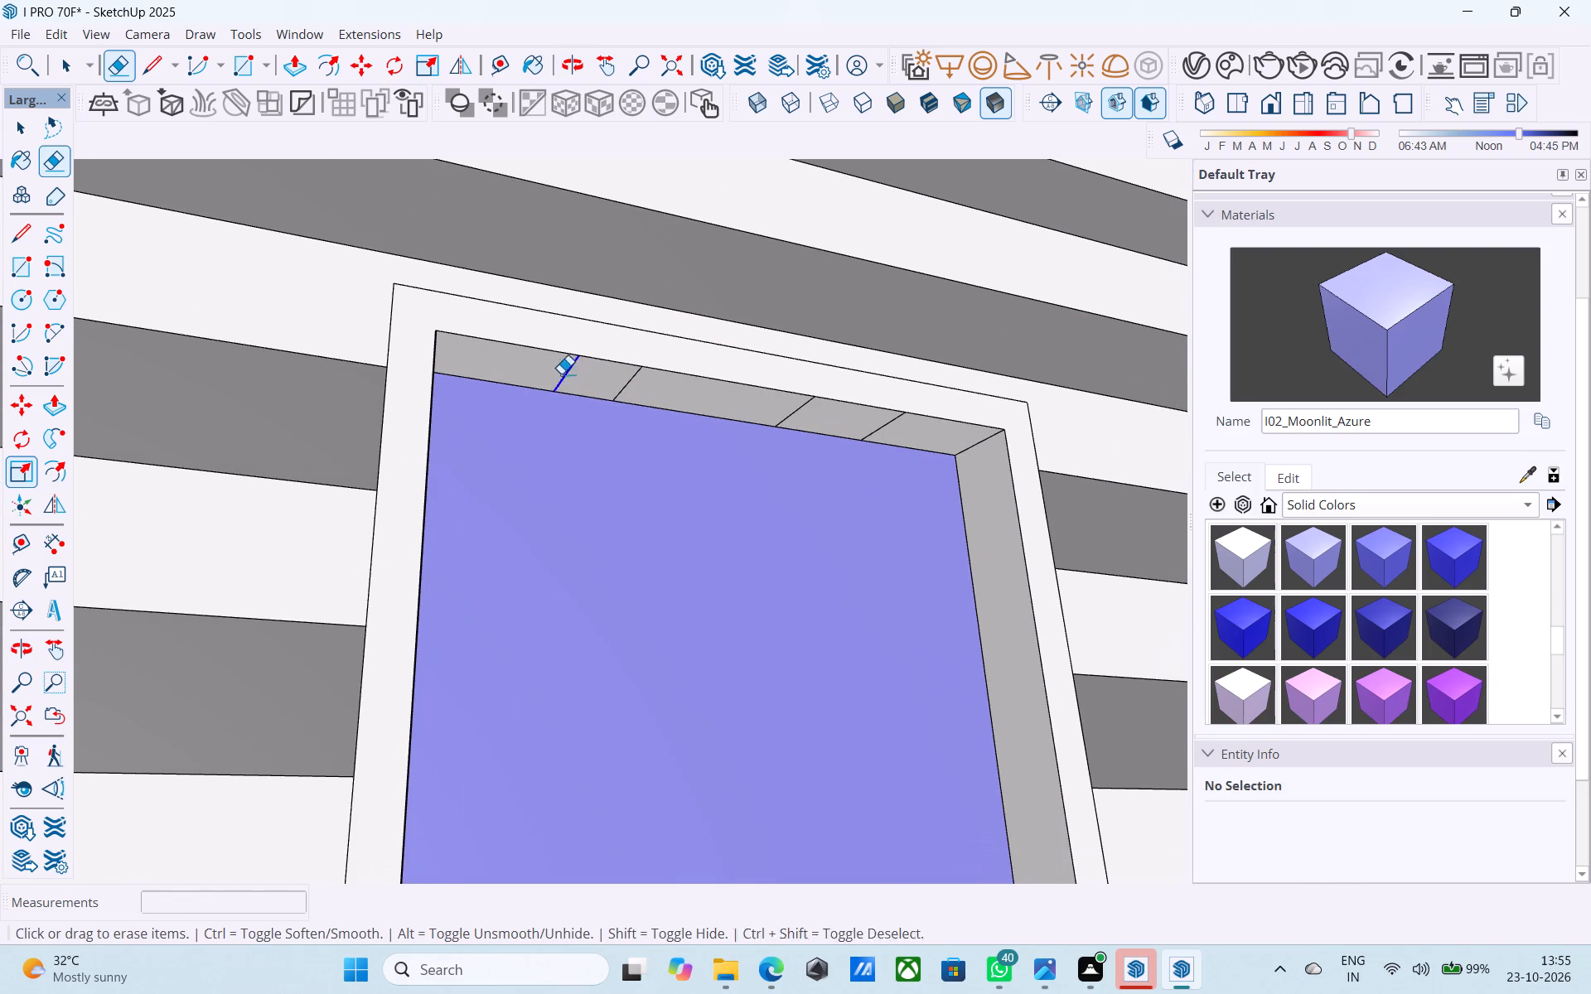
{"action": "left_click_drag", "start_coordinate": [561, 374], "coordinate": [559, 373]}
{"action": "left_click_drag", "start_coordinate": [632, 399], "coordinate": [624, 392]}
{"action": "left_click_drag", "start_coordinate": [809, 418], "coordinate": [792, 416]}
{"action": "left_click_drag", "start_coordinate": [890, 437], "coordinate": [868, 423]}
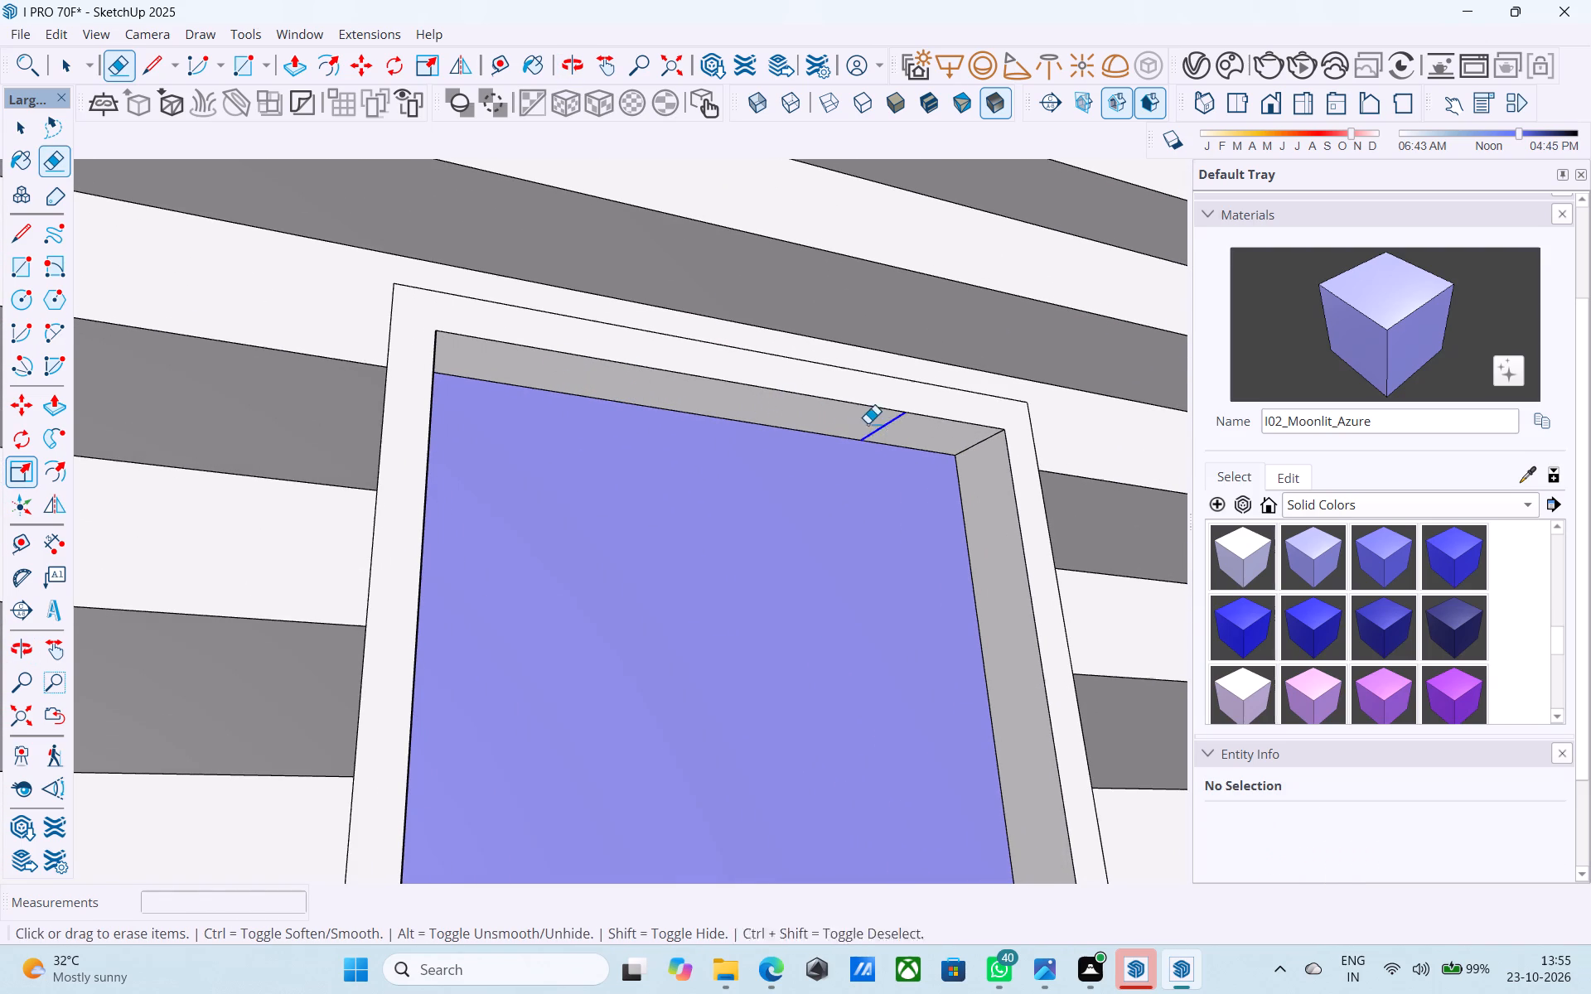
Erase the last leftover line across the top reveal of the striped middle panel's window.
{"action": "left_click_drag", "start_coordinate": [868, 423], "coordinate": [871, 424]}
Erase the leftover joint lines crossing the right reveal of the upper brick panel's window.
{"action": "middle_click_drag", "start_coordinate": [865, 424], "coordinate": [456, 489]}
{"action": "scroll", "coordinate": [460, 489], "scroll_direction": "up", "scroll_amount": 1}
{"action": "scroll", "coordinate": [468, 478], "scroll_direction": "down", "scroll_amount": 15}
{"action": "middle_click_drag", "start_coordinate": [519, 536], "coordinate": [662, 808]}
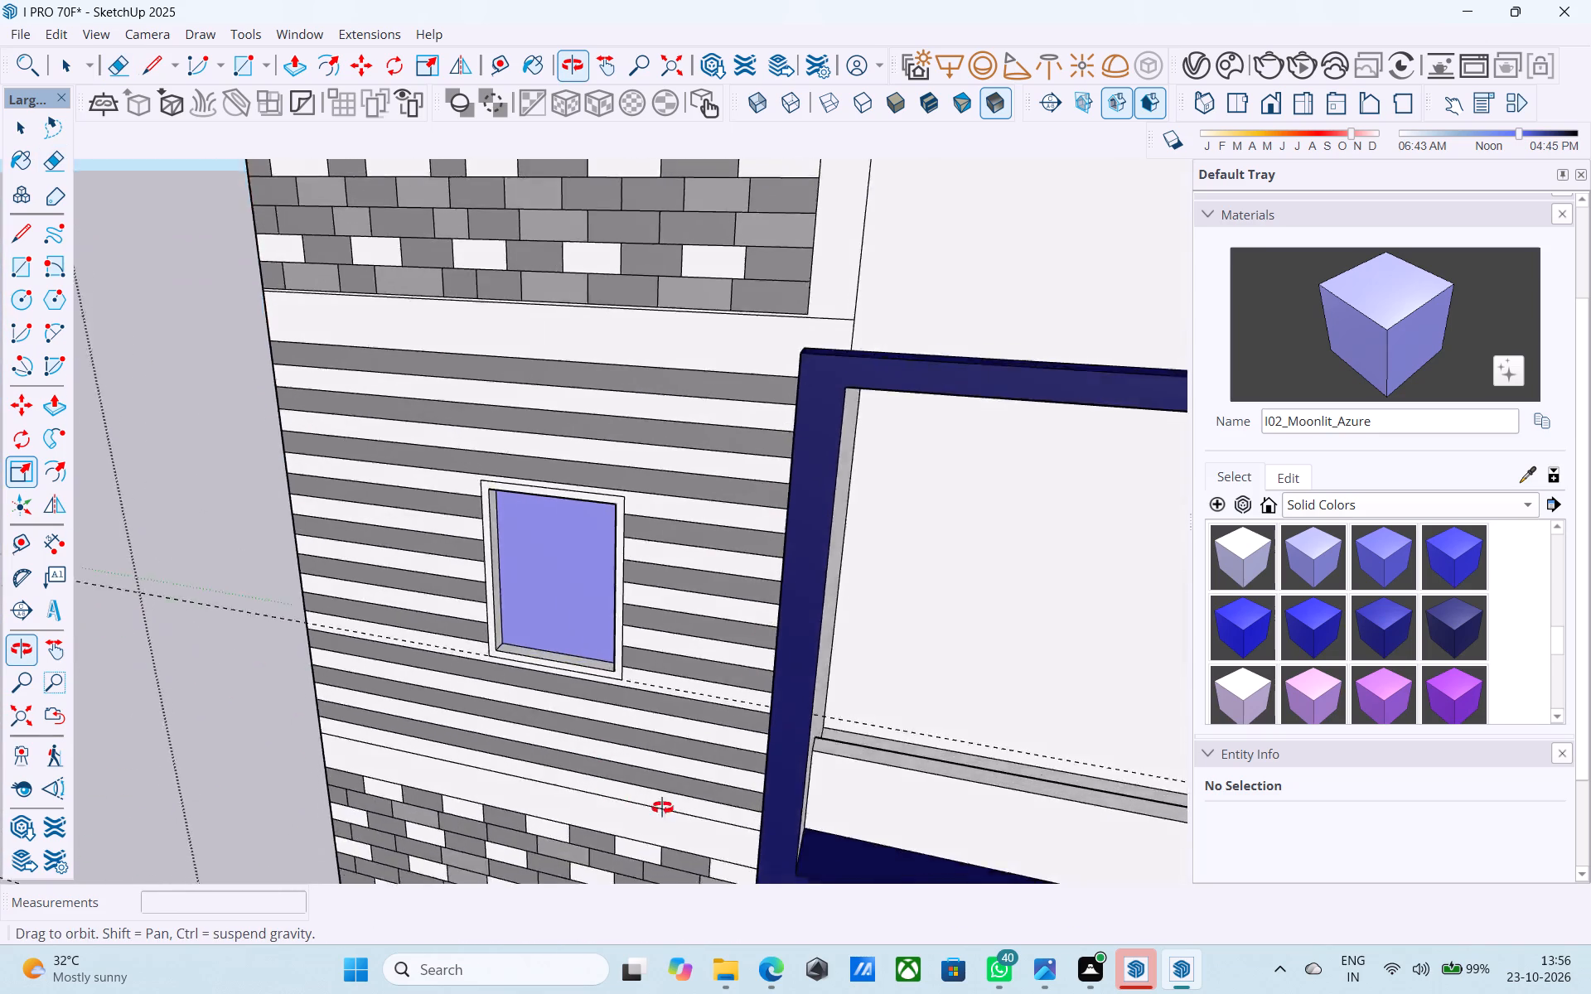
{"action": "middle_click_drag", "start_coordinate": [662, 808], "coordinate": [708, 644]}
{"action": "middle_click_drag", "start_coordinate": [608, 397], "coordinate": [1030, 765]}
{"action": "middle_click_drag", "start_coordinate": [759, 444], "coordinate": [832, 587]}
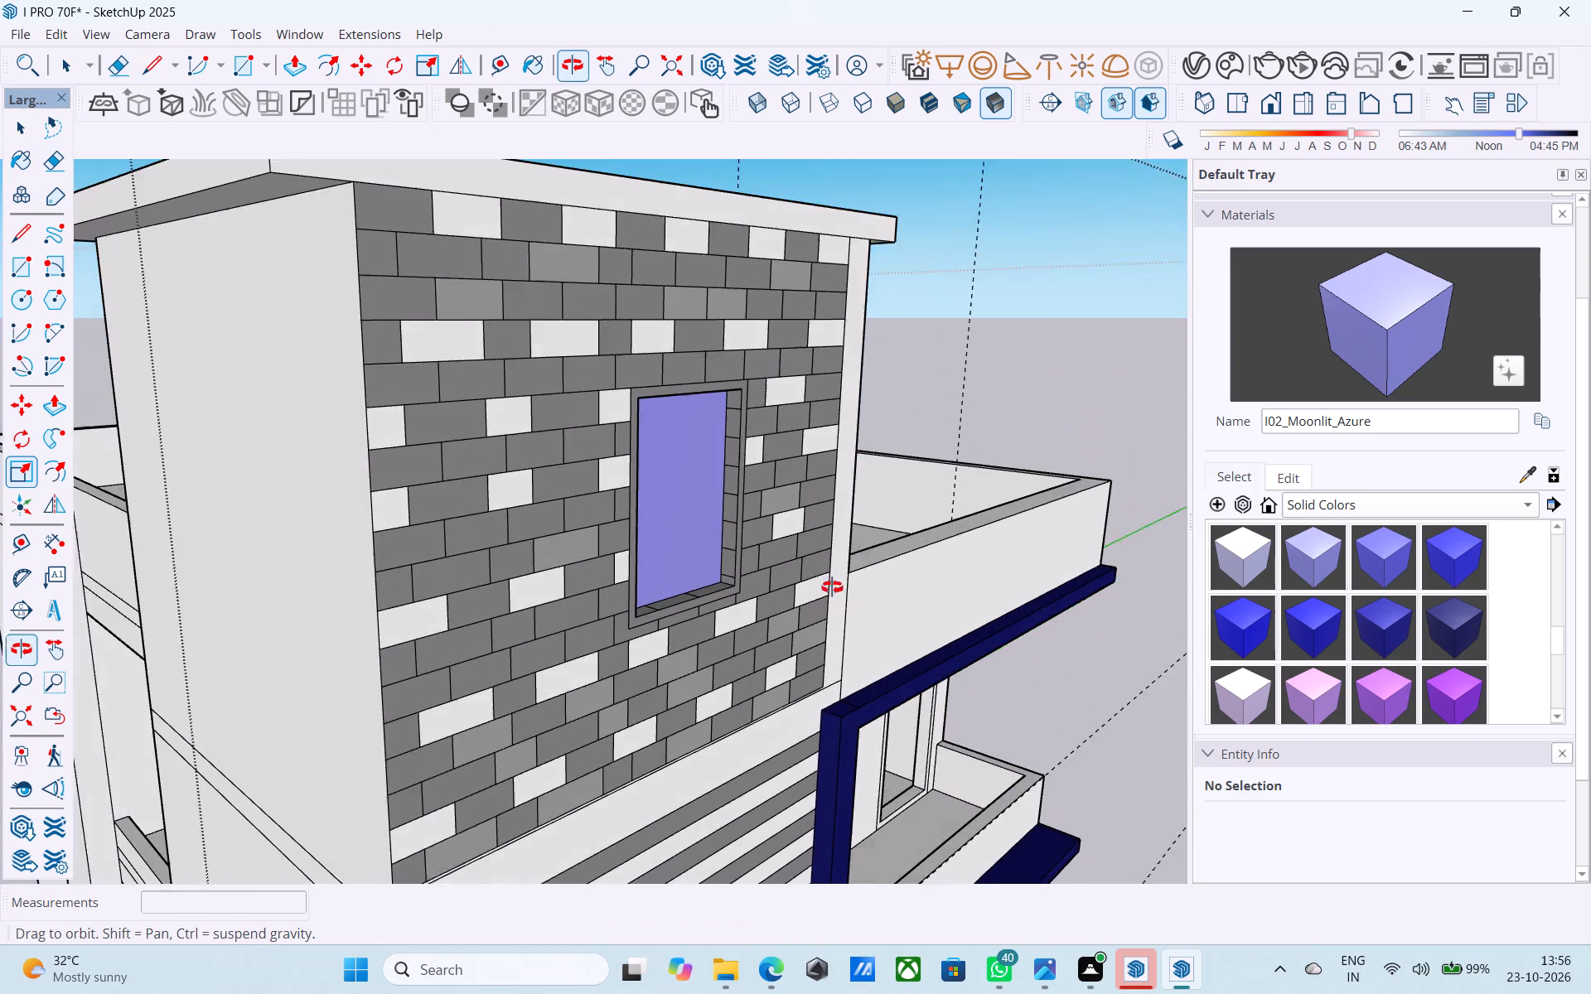
{"action": "middle_click_drag", "start_coordinate": [832, 587], "coordinate": [836, 591]}
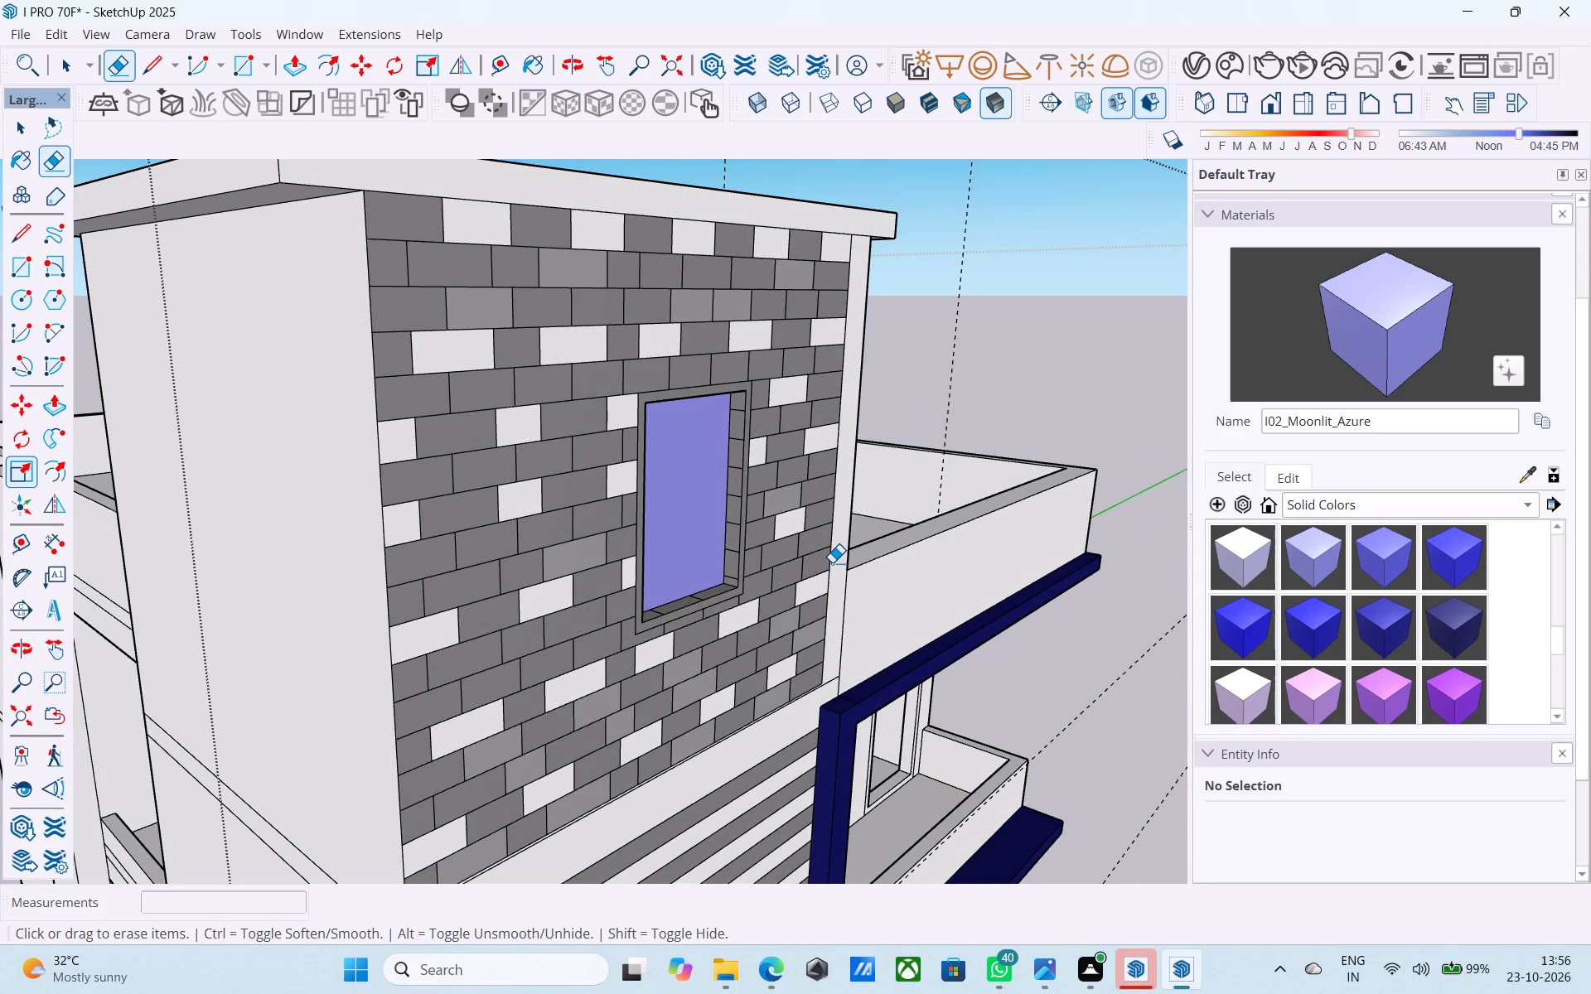
{"action": "scroll", "coordinate": [822, 568], "scroll_direction": "down", "scroll_amount": 7}
{"action": "middle_click_drag", "start_coordinate": [771, 544], "coordinate": [762, 490]}
{"action": "scroll", "coordinate": [765, 490], "scroll_direction": "up", "scroll_amount": 7}
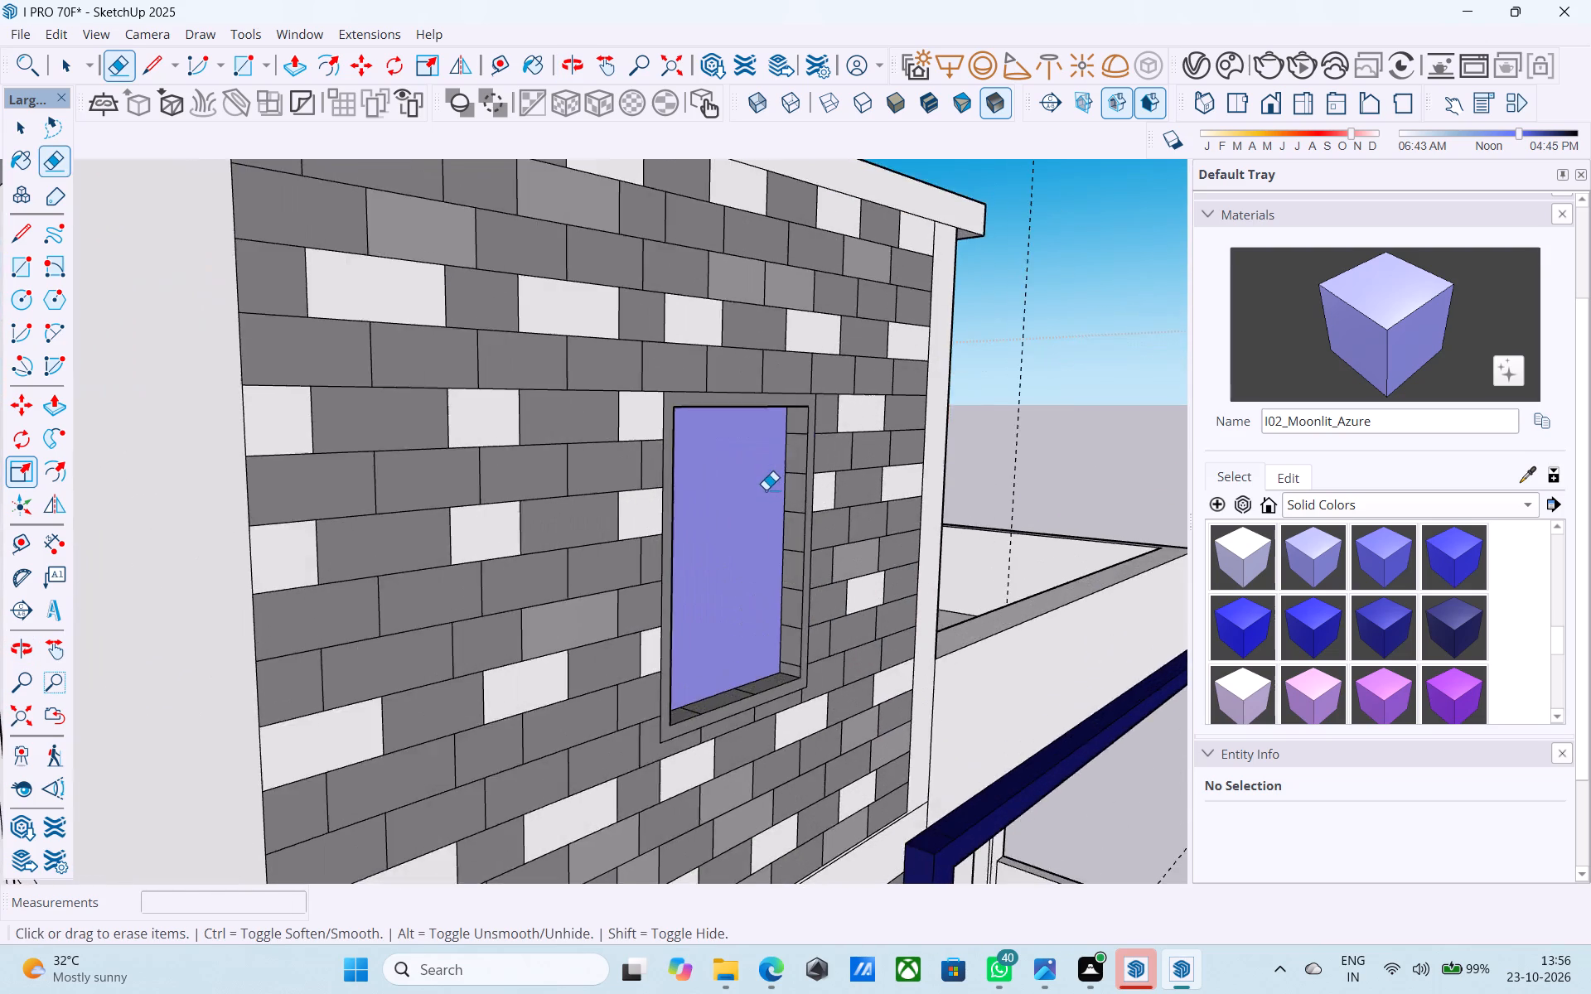
{"action": "scroll", "coordinate": [766, 490], "scroll_direction": "up", "scroll_amount": 5}
{"action": "left_click", "coordinate": [804, 418]}
{"action": "left_click", "coordinate": [796, 466]}
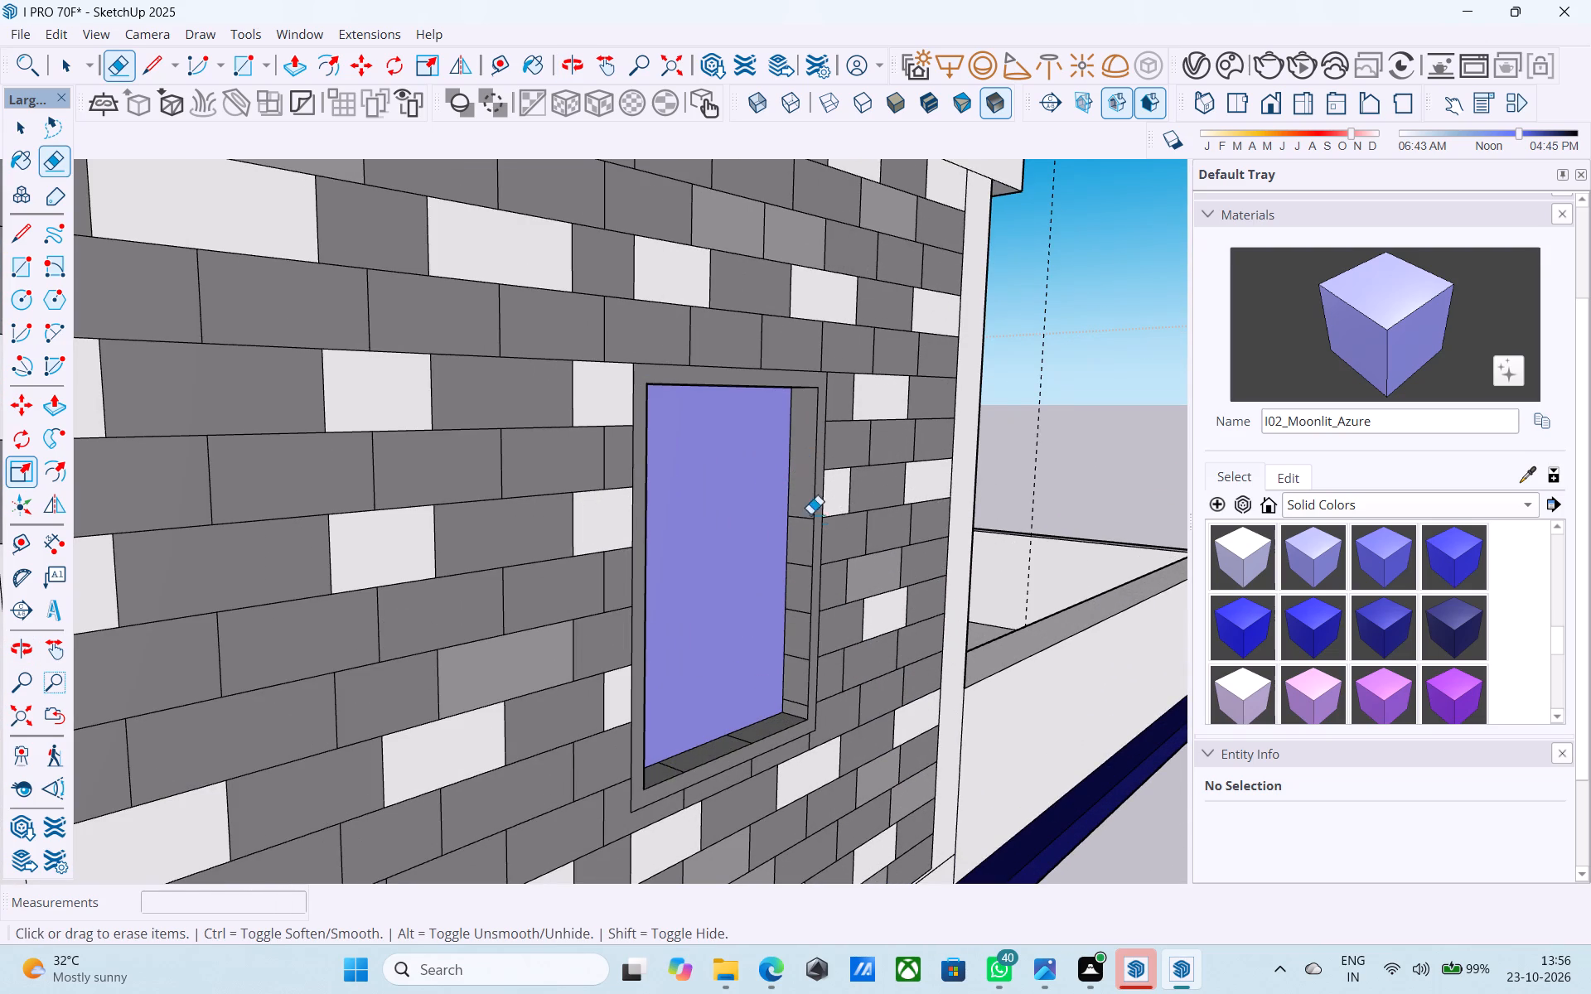
{"action": "left_click", "coordinate": [804, 517]}
{"action": "left_click_drag", "start_coordinate": [801, 564], "coordinate": [801, 572]}
{"action": "scroll", "coordinate": [795, 582], "scroll_direction": "up", "scroll_amount": 5}
{"action": "middle_click_drag", "start_coordinate": [796, 586], "coordinate": [831, 587]}
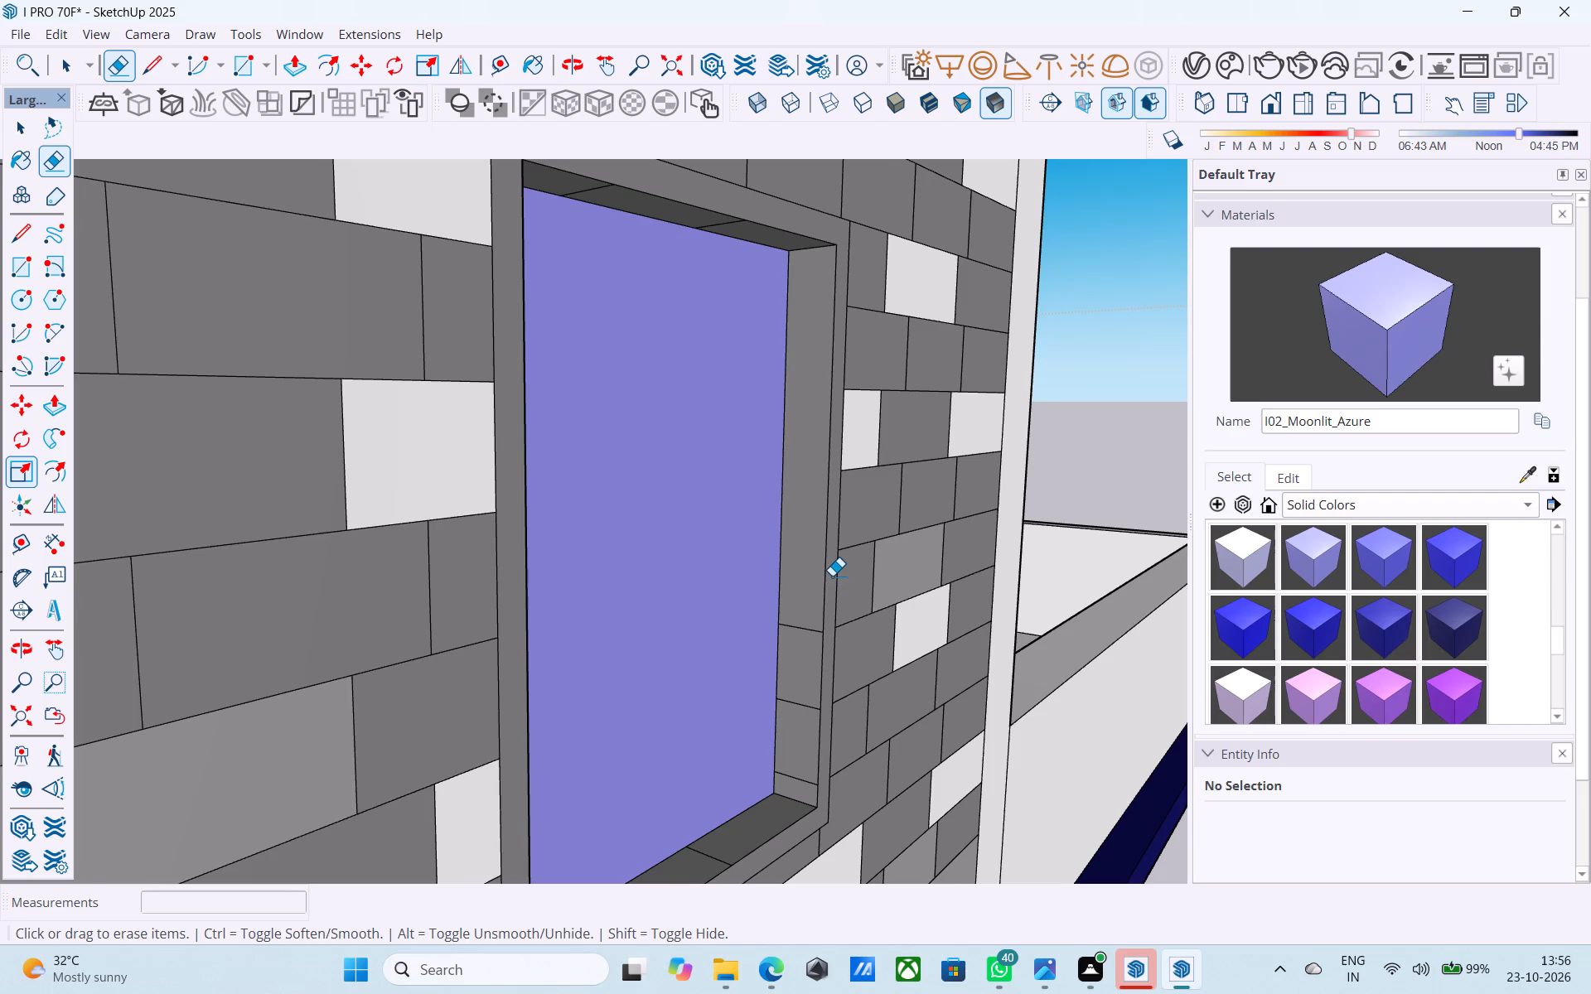
{"action": "scroll", "coordinate": [832, 576], "scroll_direction": "down", "scroll_amount": 6}
{"action": "middle_click_drag", "start_coordinate": [832, 576], "coordinate": [831, 629]}
{"action": "scroll", "coordinate": [831, 629], "scroll_direction": "up", "scroll_amount": 5}
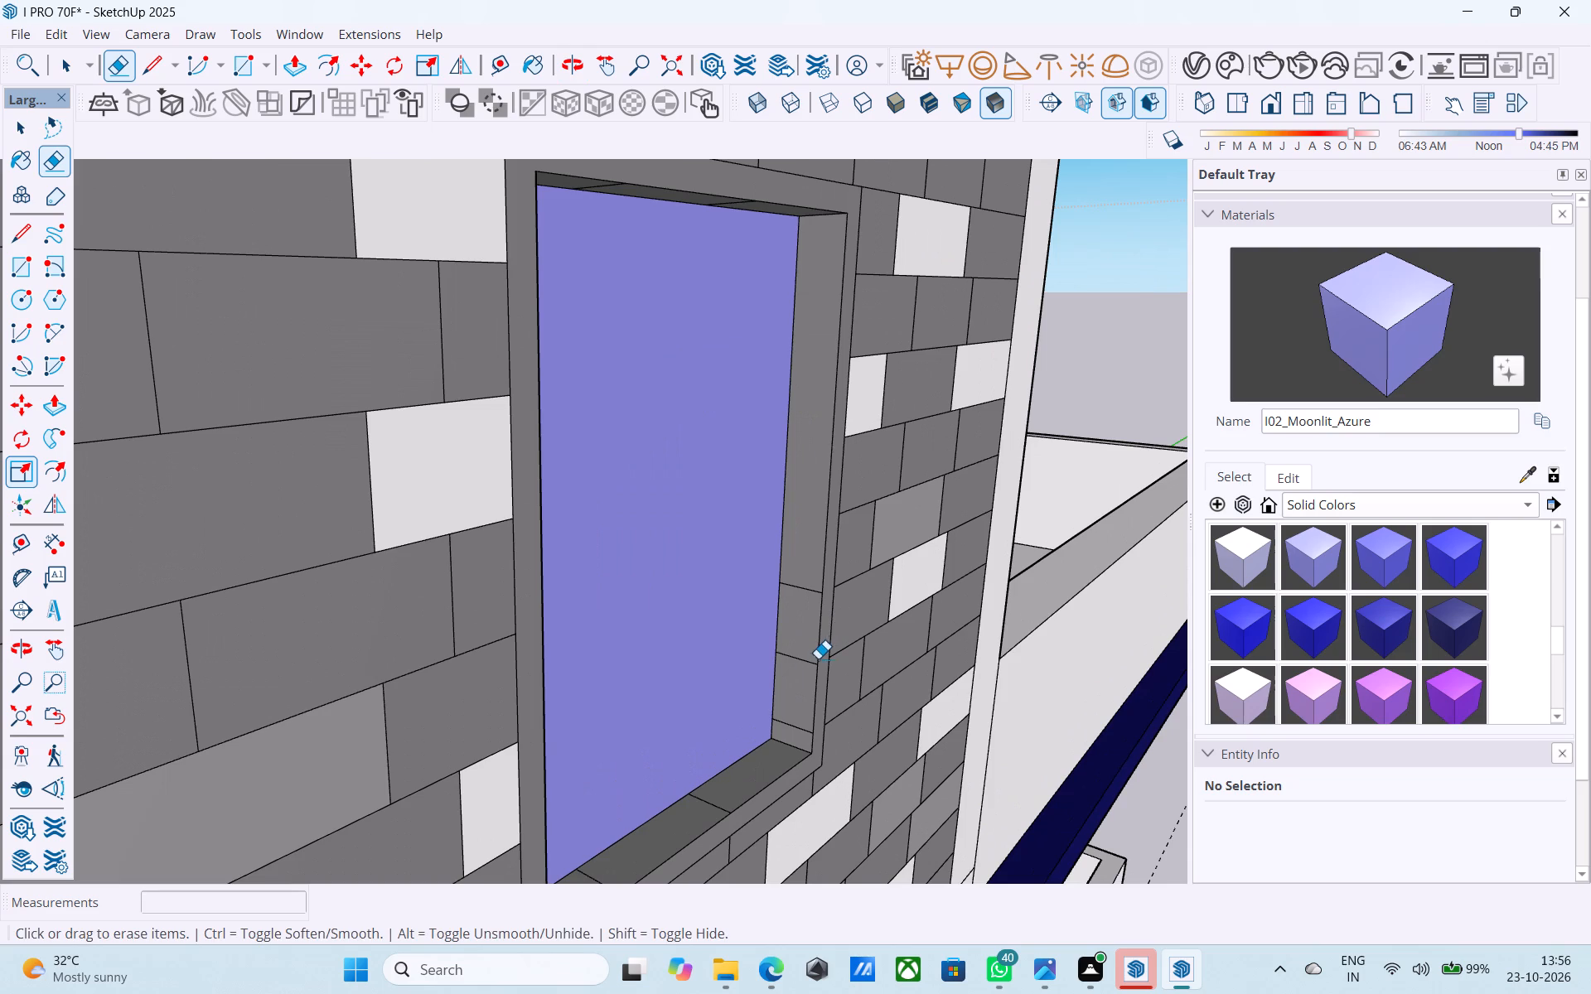
{"action": "left_click", "coordinate": [808, 660]}
{"action": "left_click", "coordinate": [801, 583]}
{"action": "left_click_drag", "start_coordinate": [798, 734], "coordinate": [793, 721]}
Erase the leftover joint lines crossing the left reveal of the upper brick panel's window, keeping the reveal's own edges.
{"action": "scroll", "coordinate": [904, 629], "scroll_direction": "down", "scroll_amount": 6}
{"action": "middle_click_drag", "start_coordinate": [904, 629], "coordinate": [208, 625]}
{"action": "scroll", "coordinate": [494, 583], "scroll_direction": "up", "scroll_amount": 1}
{"action": "middle_click_drag", "start_coordinate": [494, 582], "coordinate": [416, 554]}
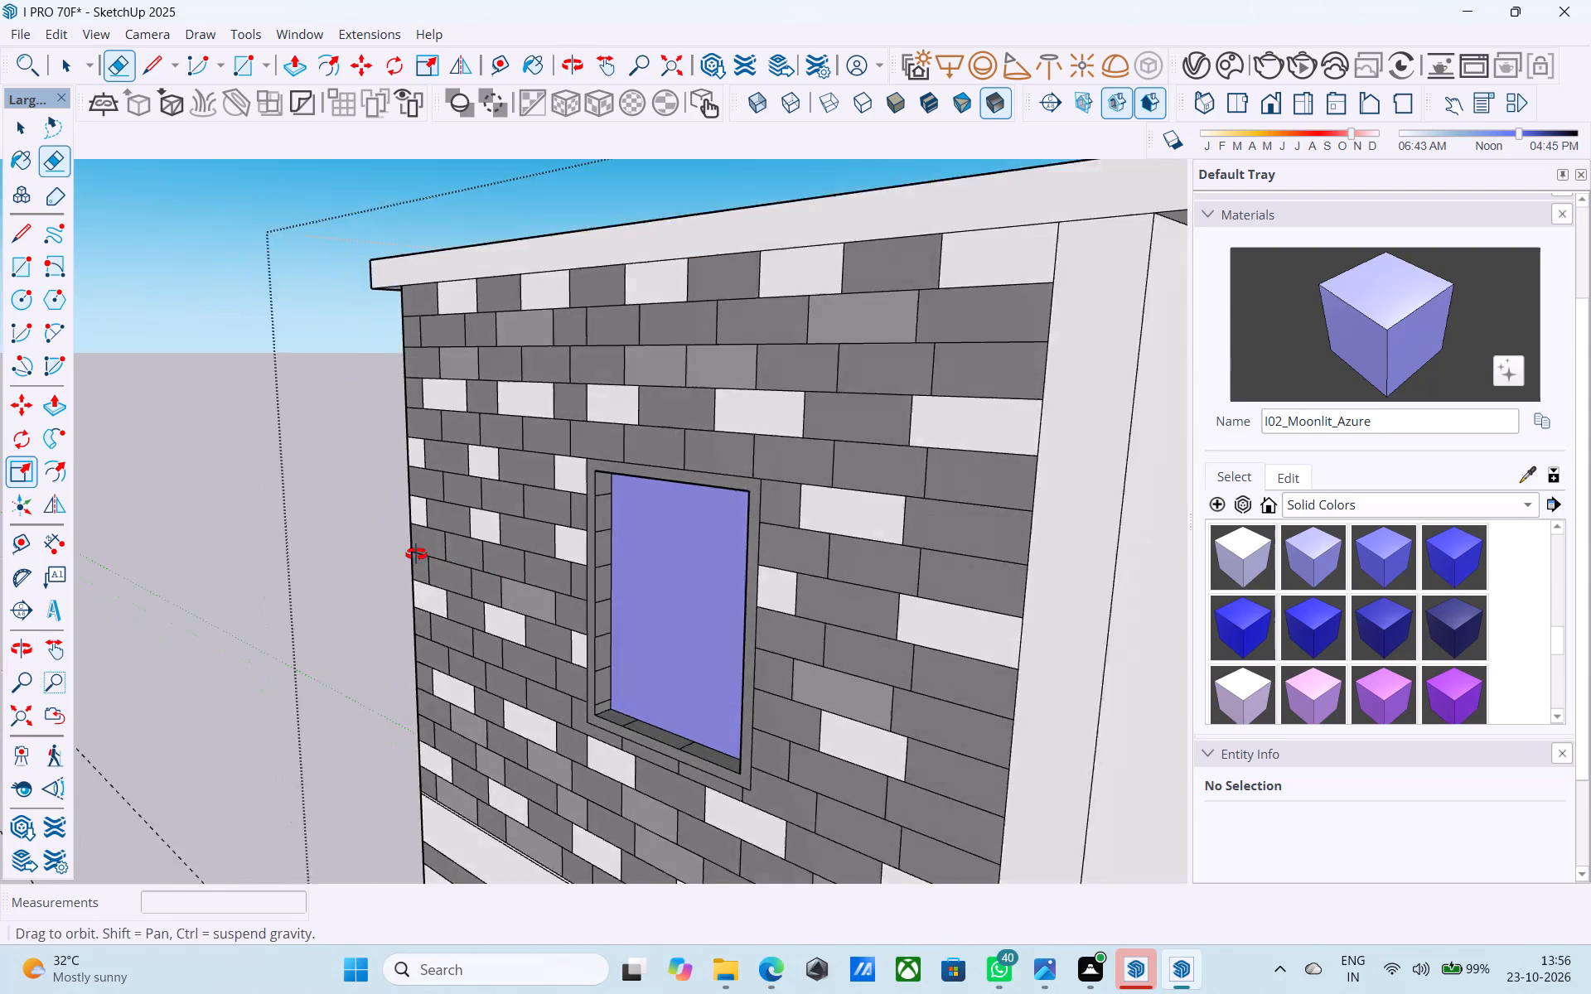
{"action": "middle_click_drag", "start_coordinate": [416, 554], "coordinate": [415, 554]}
{"action": "scroll", "coordinate": [561, 512], "scroll_direction": "up", "scroll_amount": 3}
{"action": "middle_click_drag", "start_coordinate": [641, 610], "coordinate": [603, 577]}
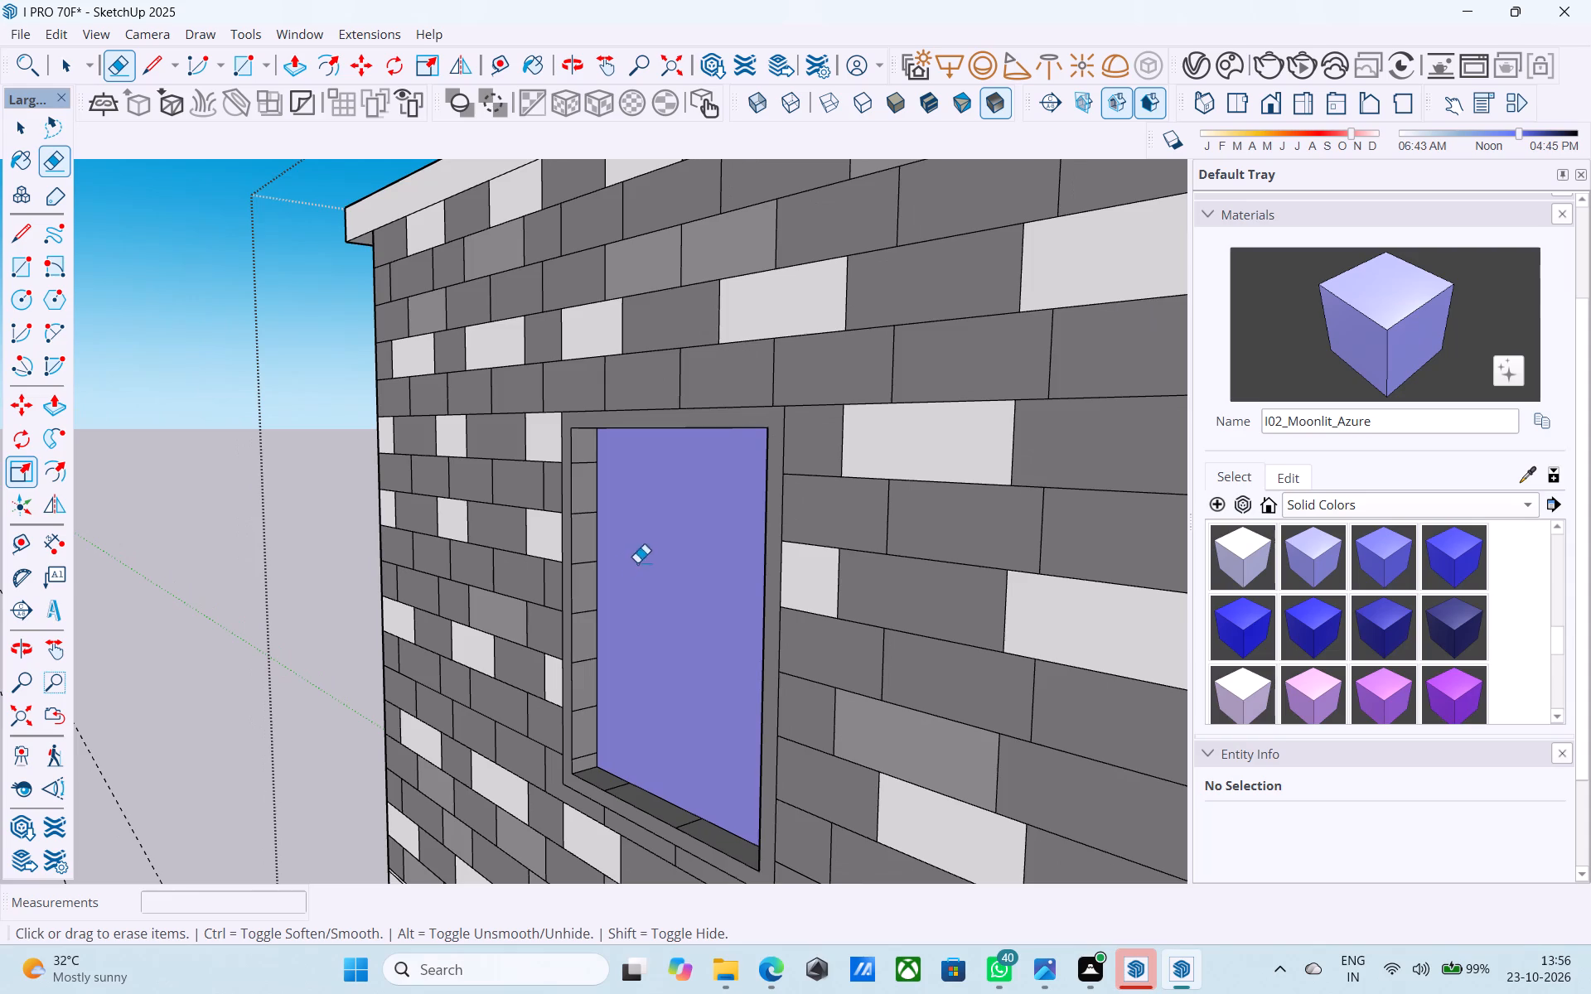
{"action": "scroll", "coordinate": [718, 551], "scroll_direction": "up", "scroll_amount": 1}
{"action": "scroll", "coordinate": [622, 489], "scroll_direction": "up", "scroll_amount": 3}
{"action": "left_click_drag", "start_coordinate": [556, 434], "coordinate": [557, 466]}
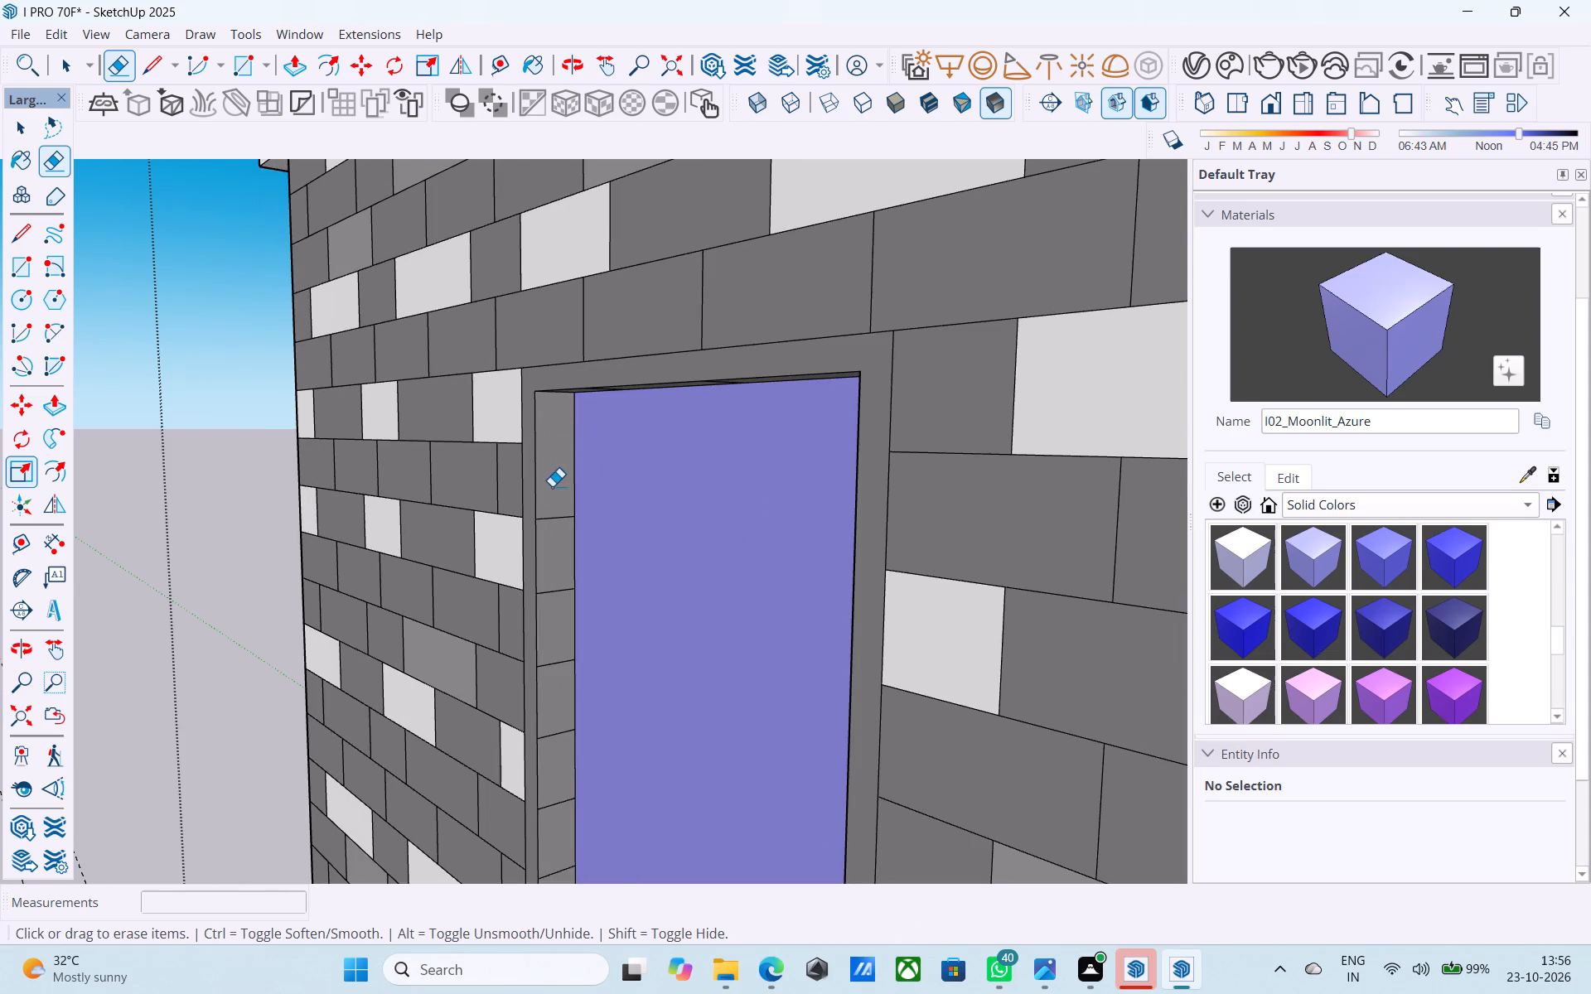
{"action": "left_click_drag", "start_coordinate": [554, 504], "coordinate": [563, 559]}
{"action": "scroll", "coordinate": [575, 468], "scroll_direction": "down", "scroll_amount": 1}
{"action": "scroll", "coordinate": [575, 468], "scroll_direction": "up", "scroll_amount": 1}
{"action": "scroll", "coordinate": [575, 468], "scroll_direction": "down", "scroll_amount": 5}
{"action": "scroll", "coordinate": [581, 569], "scroll_direction": "up", "scroll_amount": 5}
{"action": "left_click", "coordinate": [551, 528]}
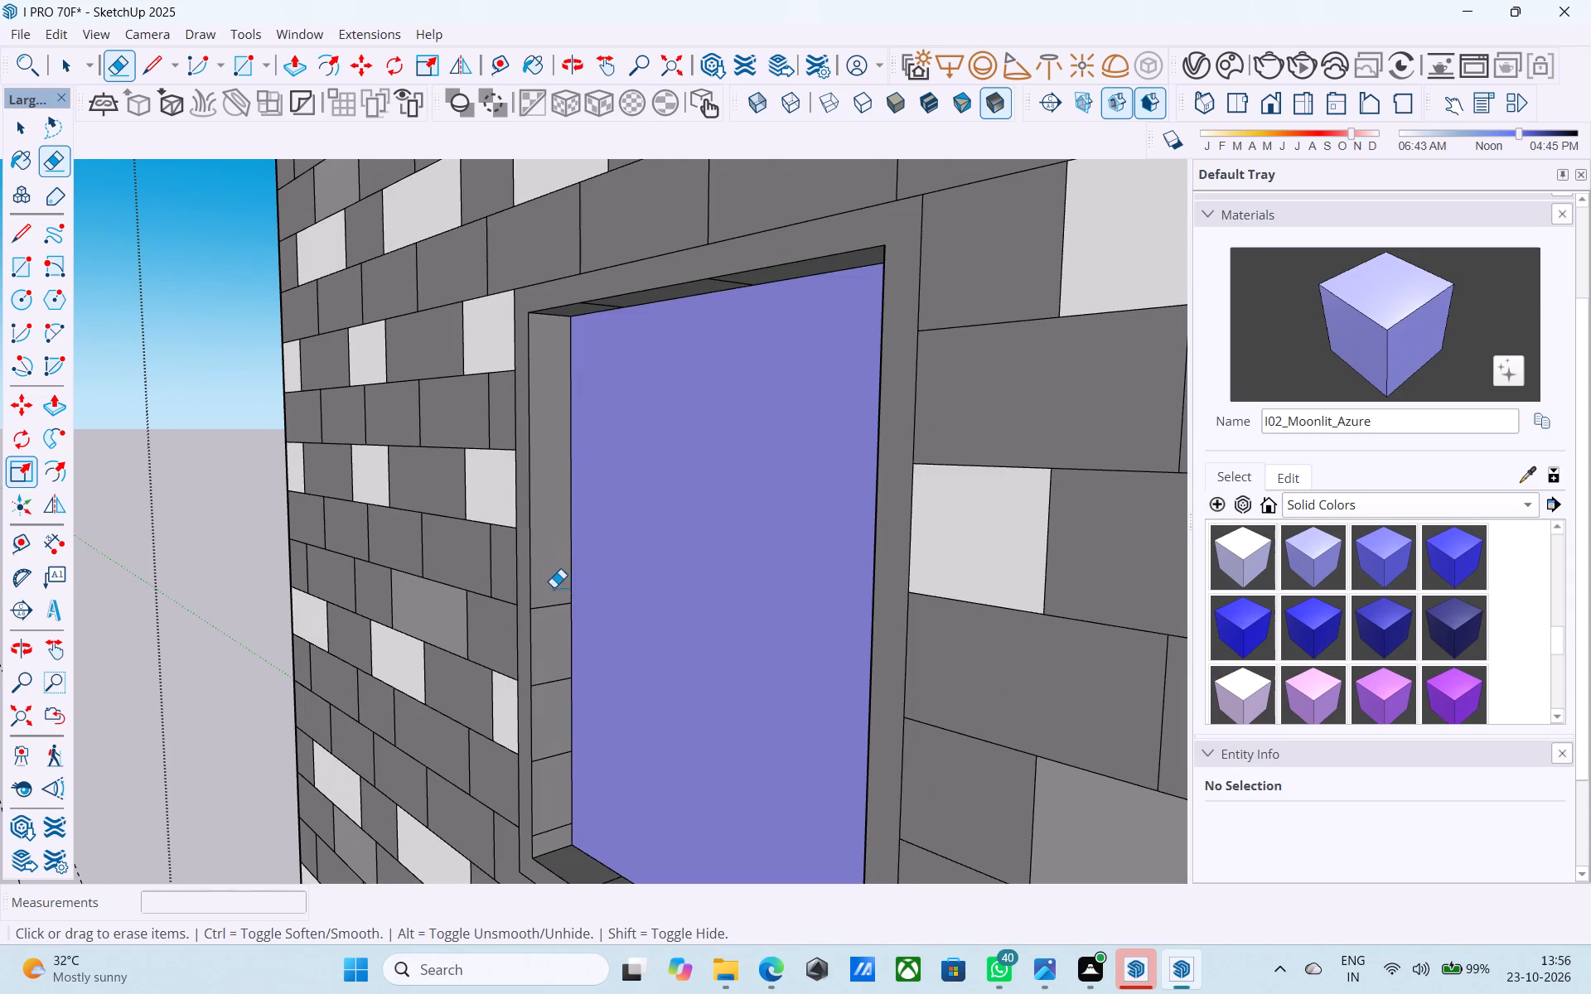
{"action": "left_click_drag", "start_coordinate": [558, 598], "coordinate": [559, 616]}
{"action": "left_click_drag", "start_coordinate": [555, 673], "coordinate": [557, 717]}
{"action": "left_click_drag", "start_coordinate": [561, 740], "coordinate": [570, 779]}
{"action": "left_click_drag", "start_coordinate": [558, 830], "coordinate": [565, 851]}
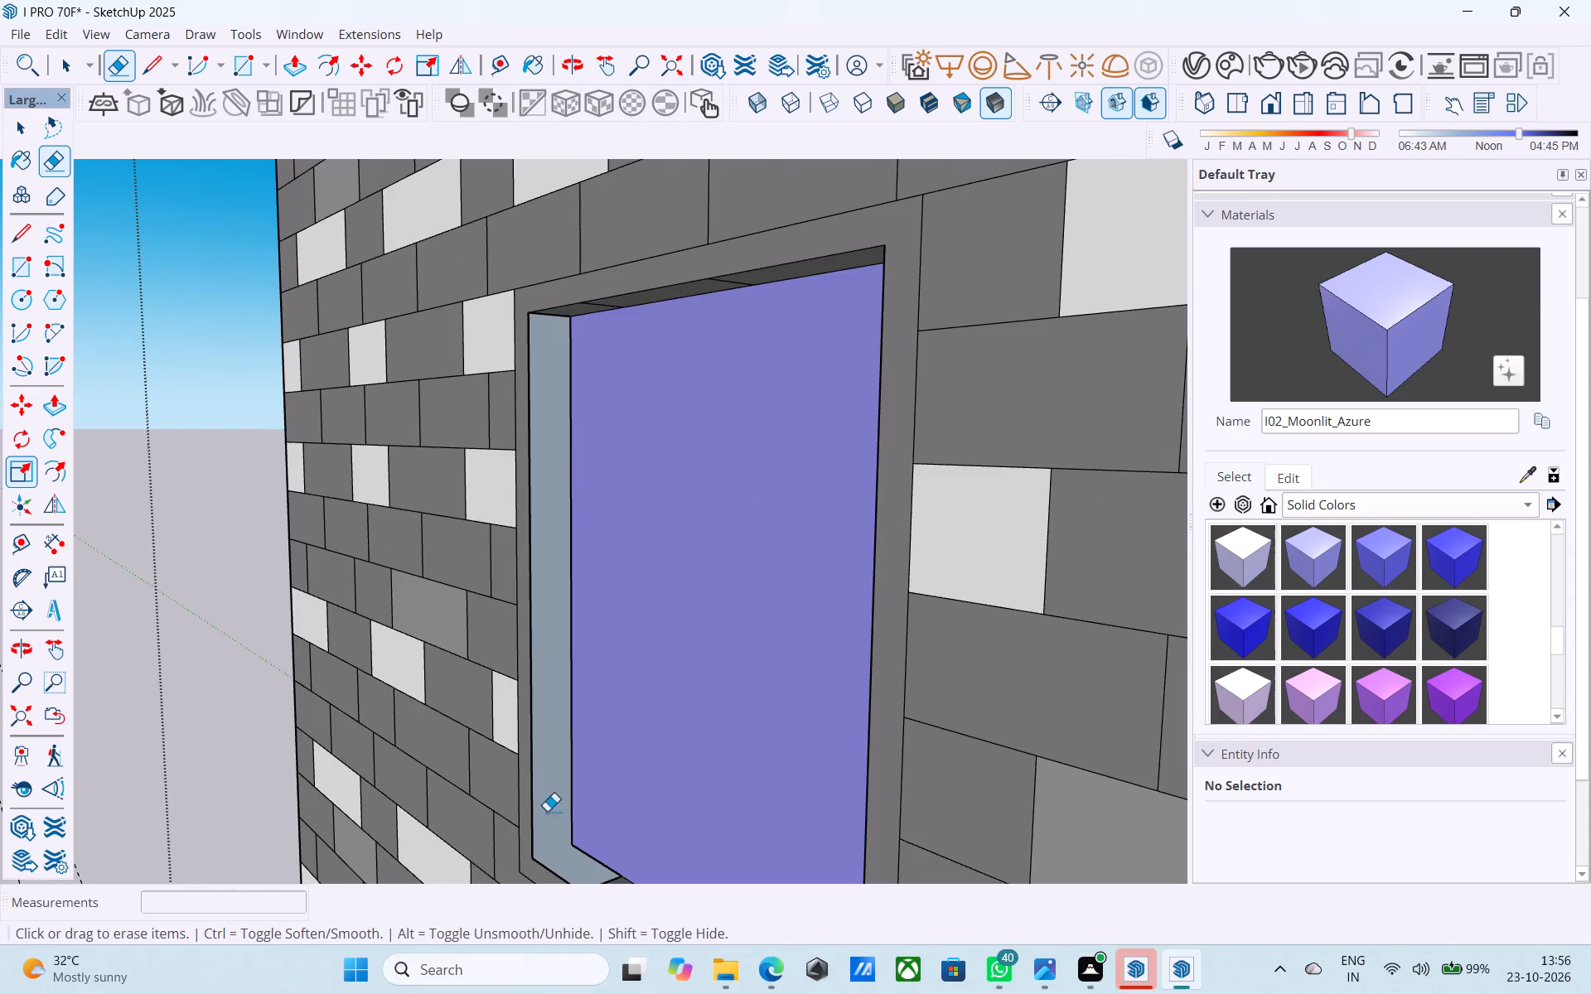
{"action": "key", "text": "ctrl+z"}
{"action": "left_click", "coordinate": [568, 821]}
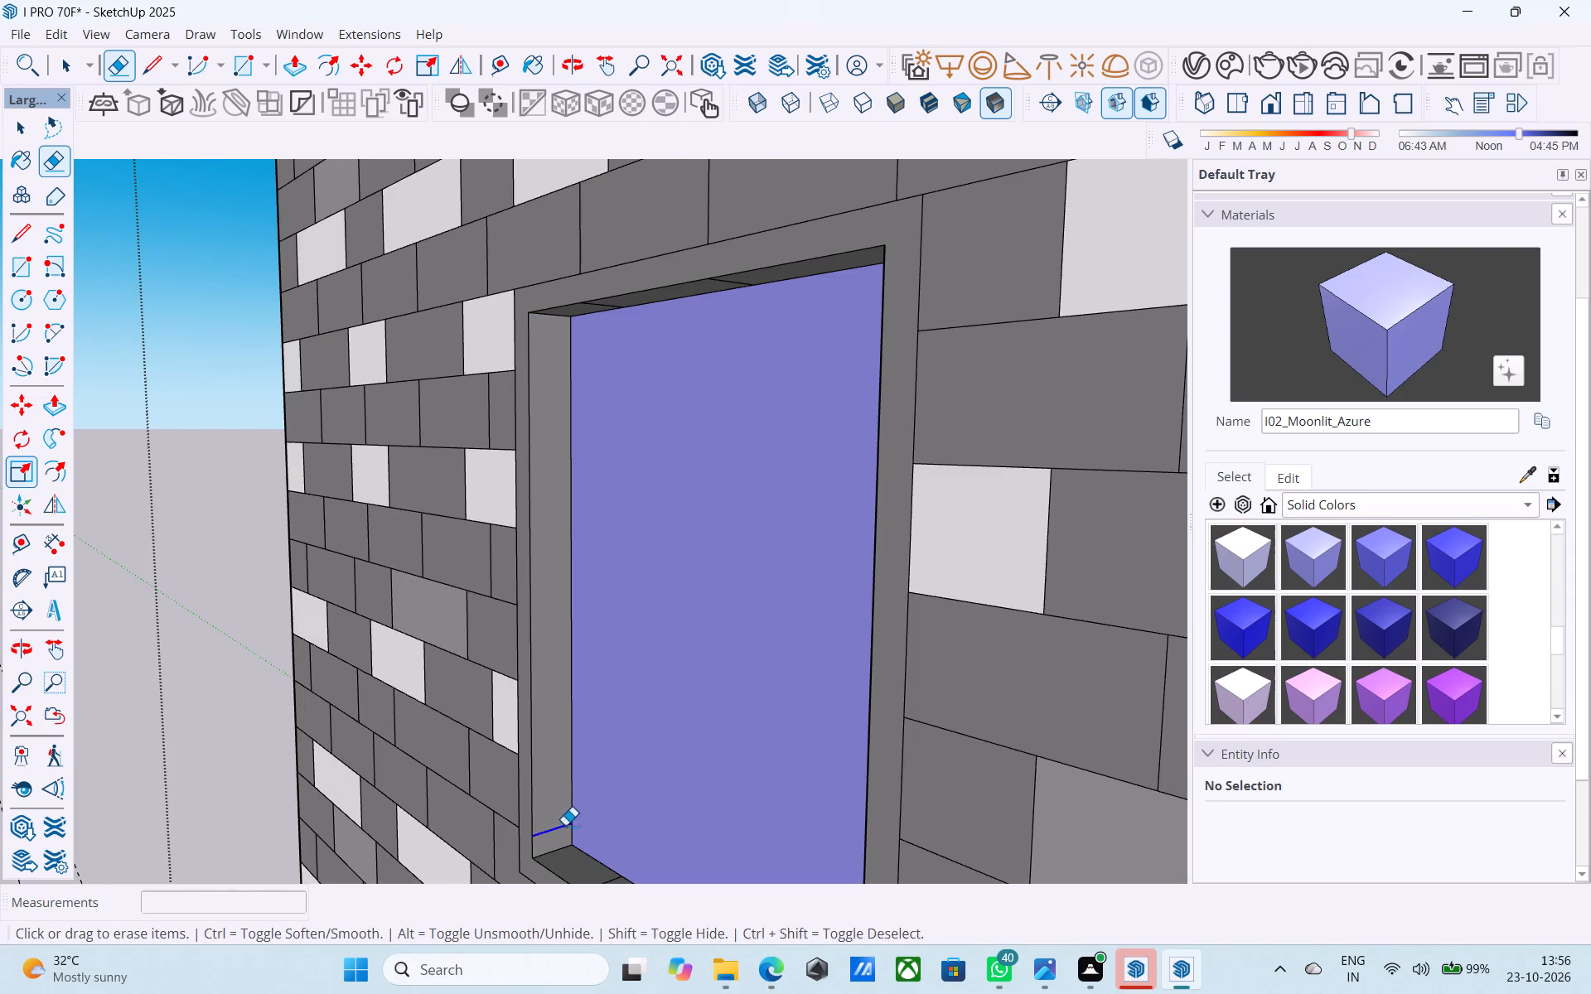
Erase the two leftover joint lines across the top reveal of the upper brick panel's window.
{"action": "scroll", "coordinate": [549, 784], "scroll_direction": "down", "scroll_amount": 5}
{"action": "middle_click_drag", "start_coordinate": [557, 782], "coordinate": [737, 737]}
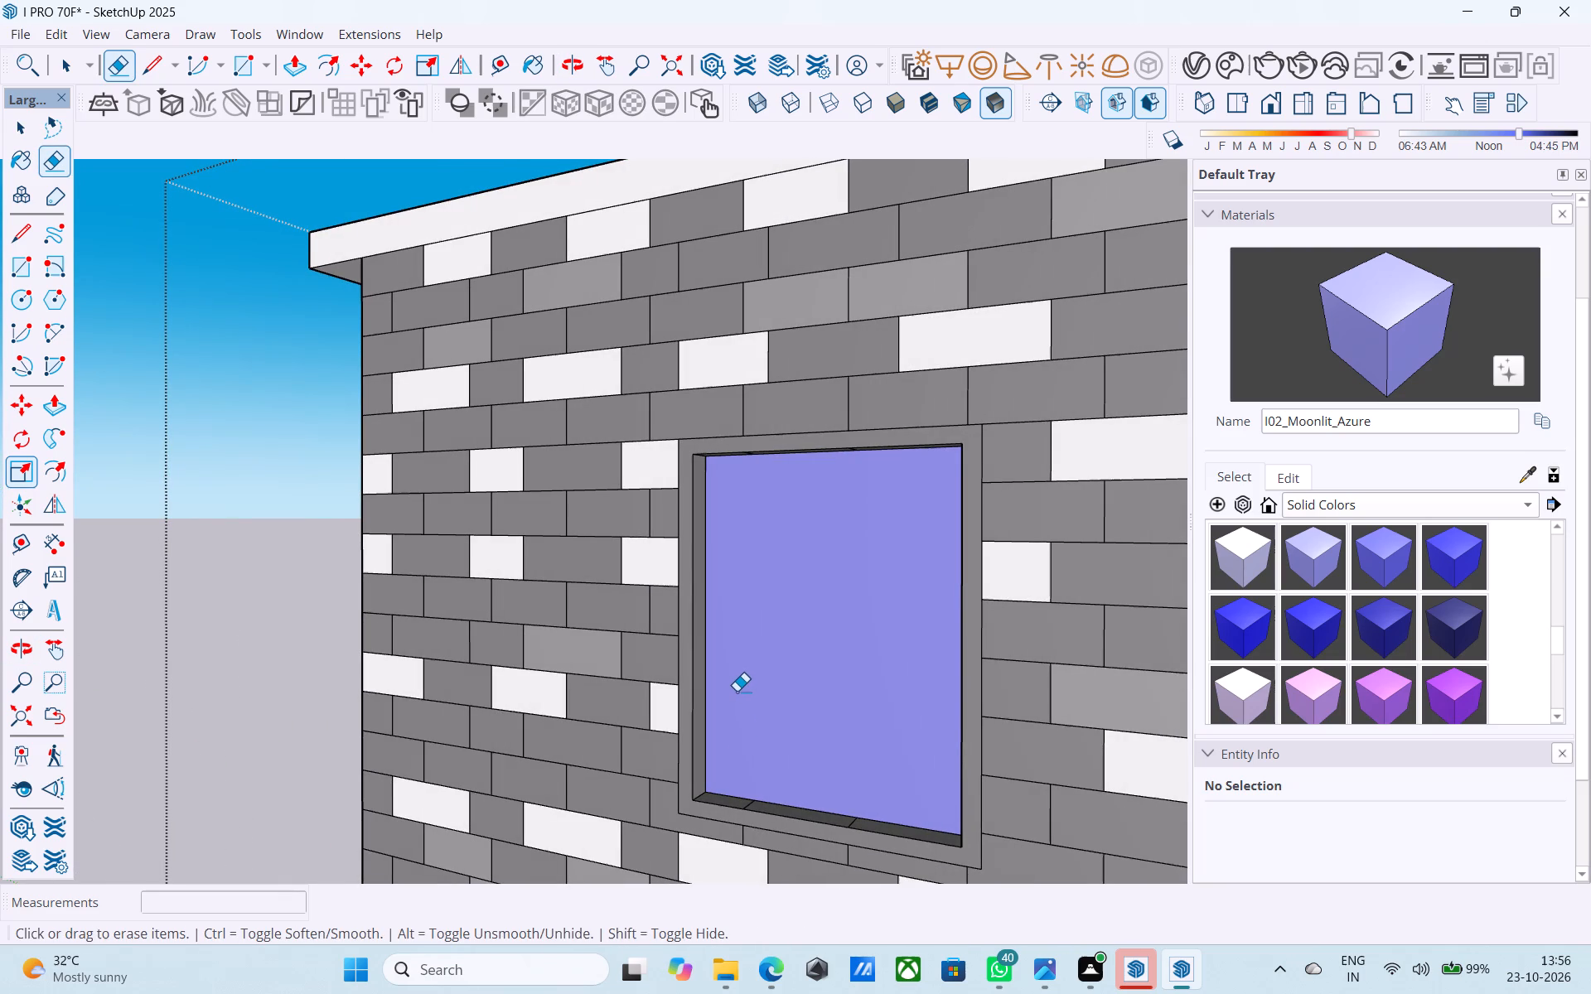
{"action": "scroll", "coordinate": [741, 689], "scroll_direction": "down", "scroll_amount": 3}
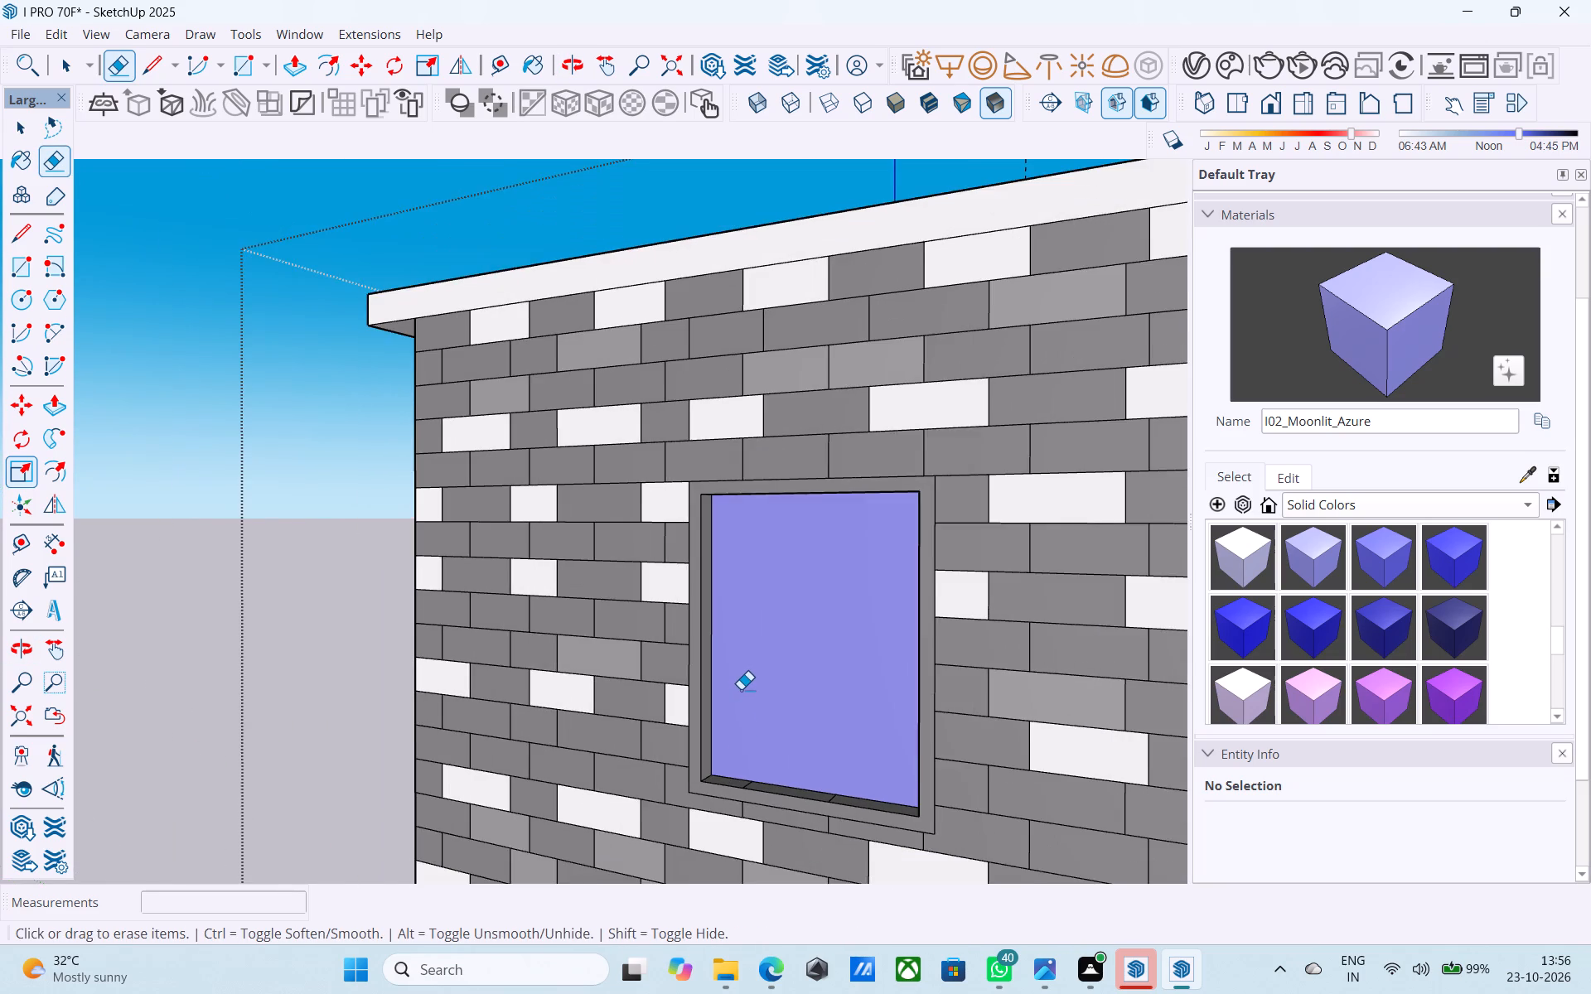
{"action": "scroll", "coordinate": [741, 689], "scroll_direction": "down", "scroll_amount": 3}
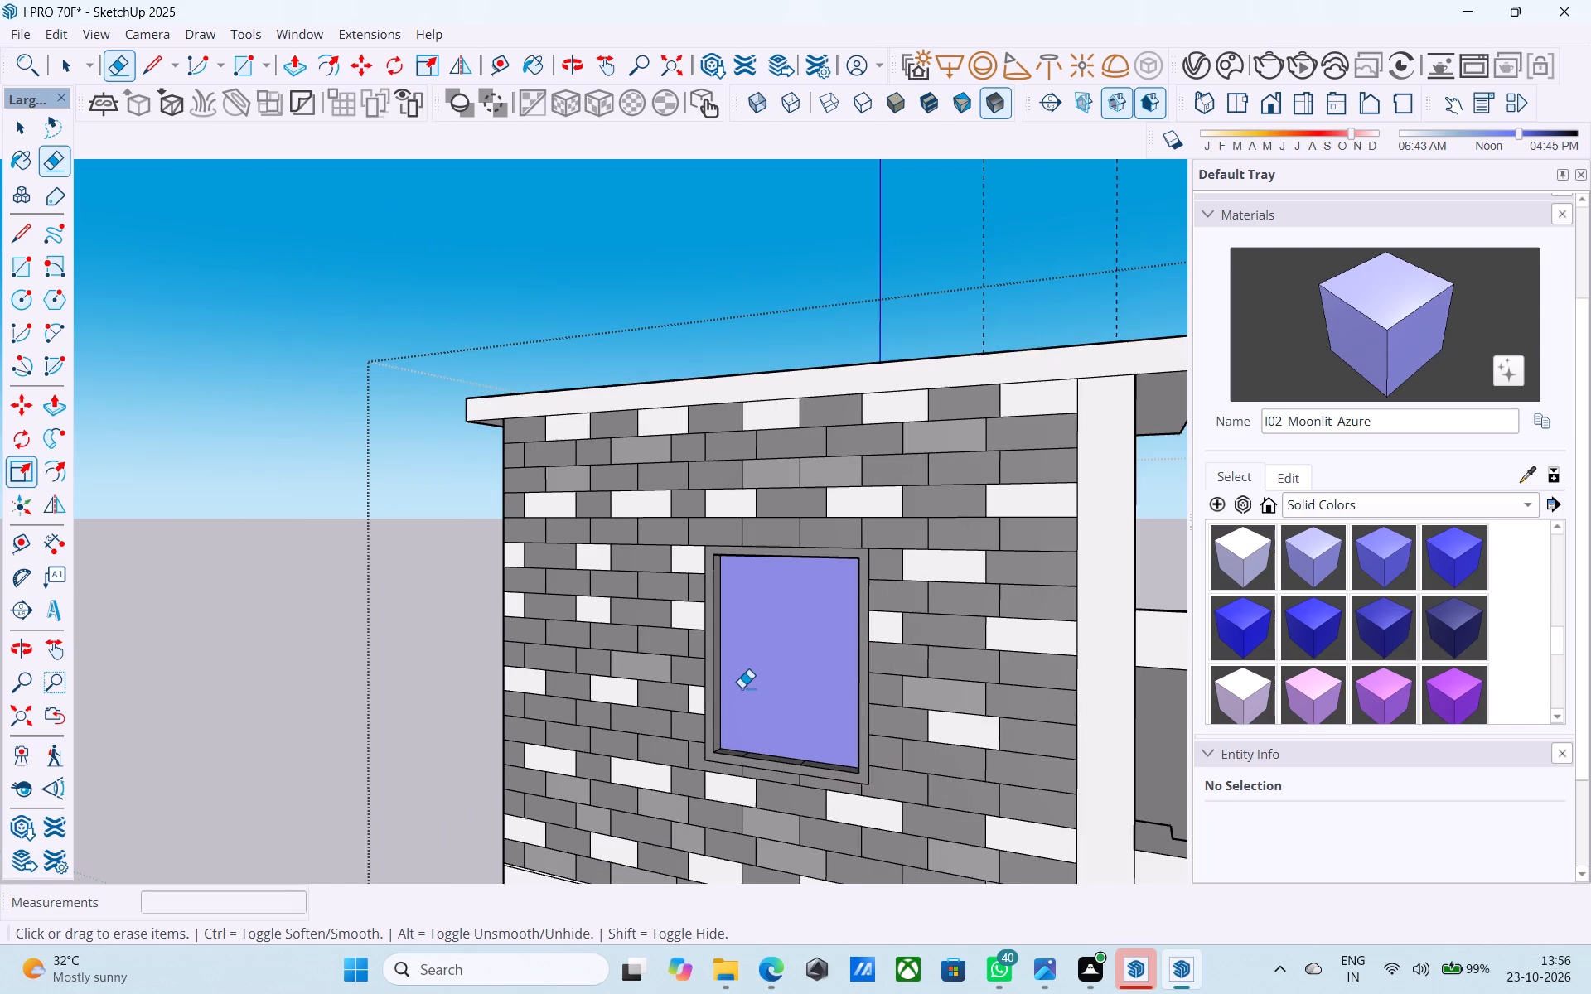
{"action": "scroll", "coordinate": [742, 688], "scroll_direction": "down", "scroll_amount": 1}
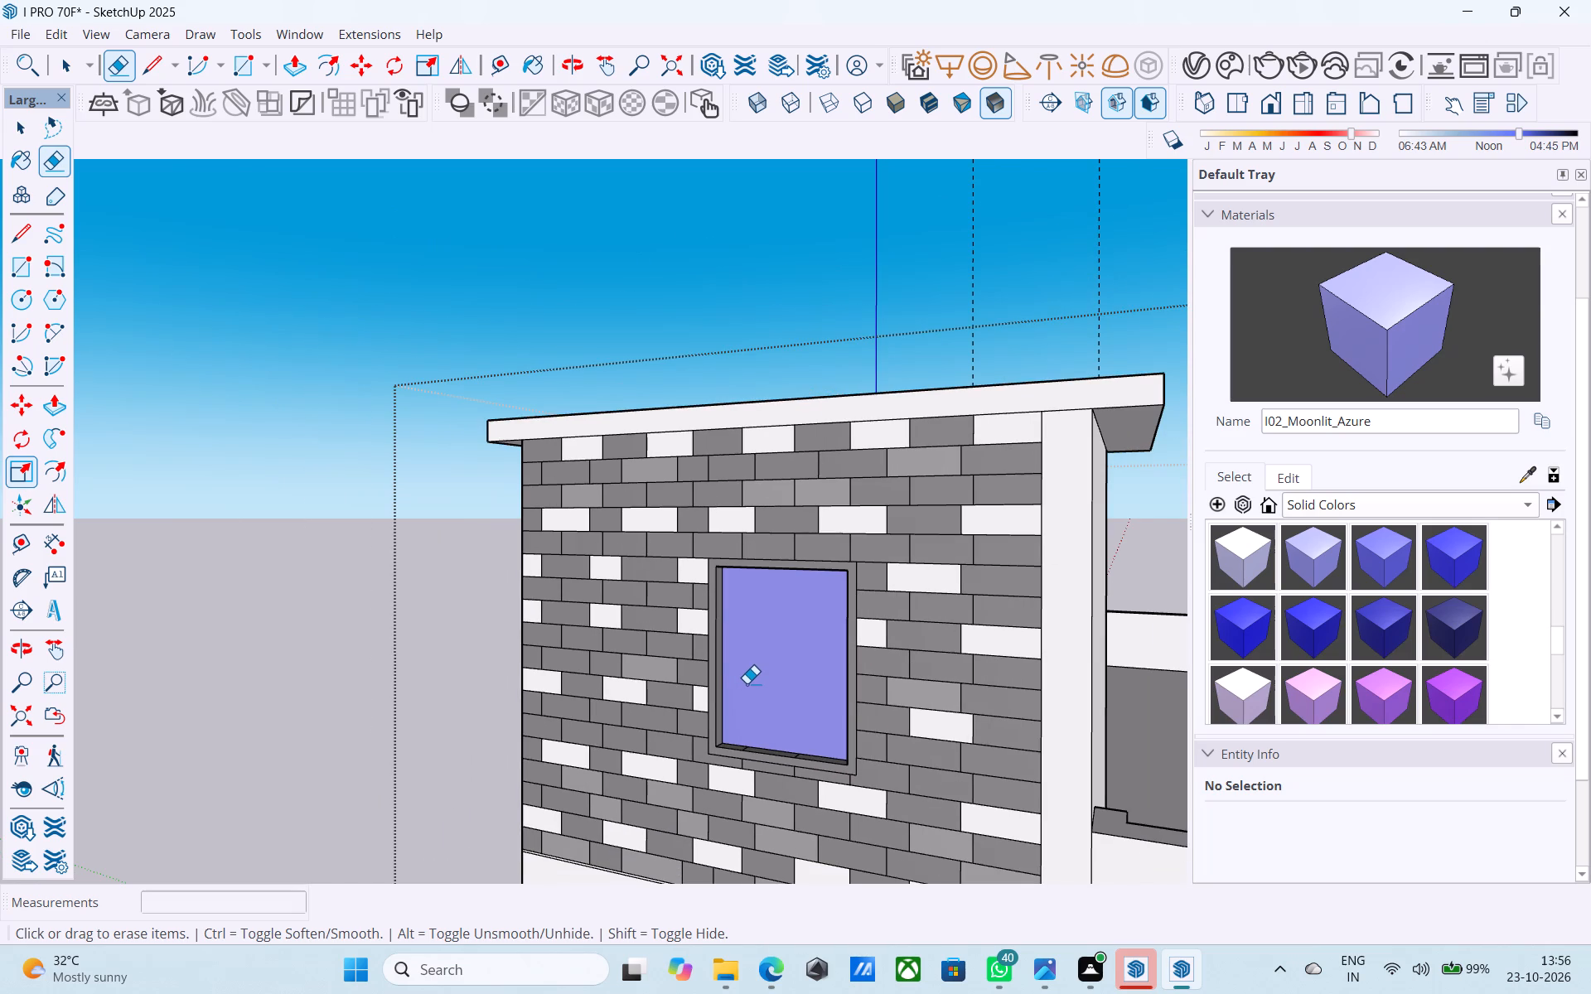
{"action": "scroll", "coordinate": [905, 720], "scroll_direction": "down", "scroll_amount": 2}
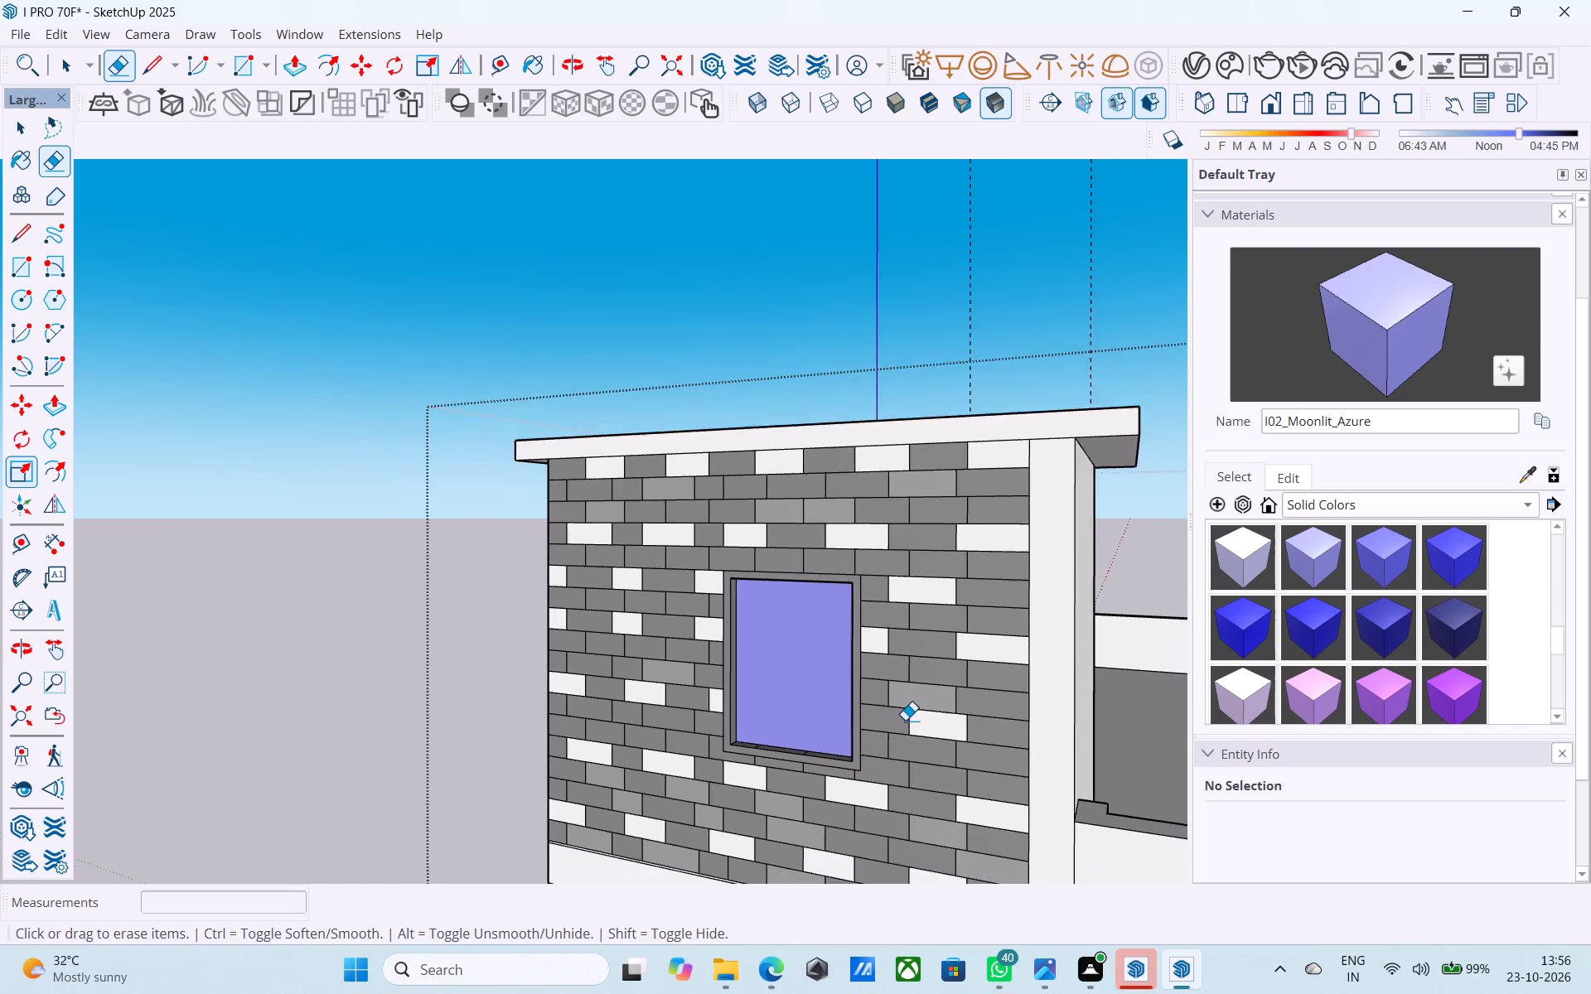
{"action": "scroll", "coordinate": [905, 720], "scroll_direction": "down", "scroll_amount": 3}
{"action": "middle_click_drag", "start_coordinate": [905, 720], "coordinate": [936, 609]}
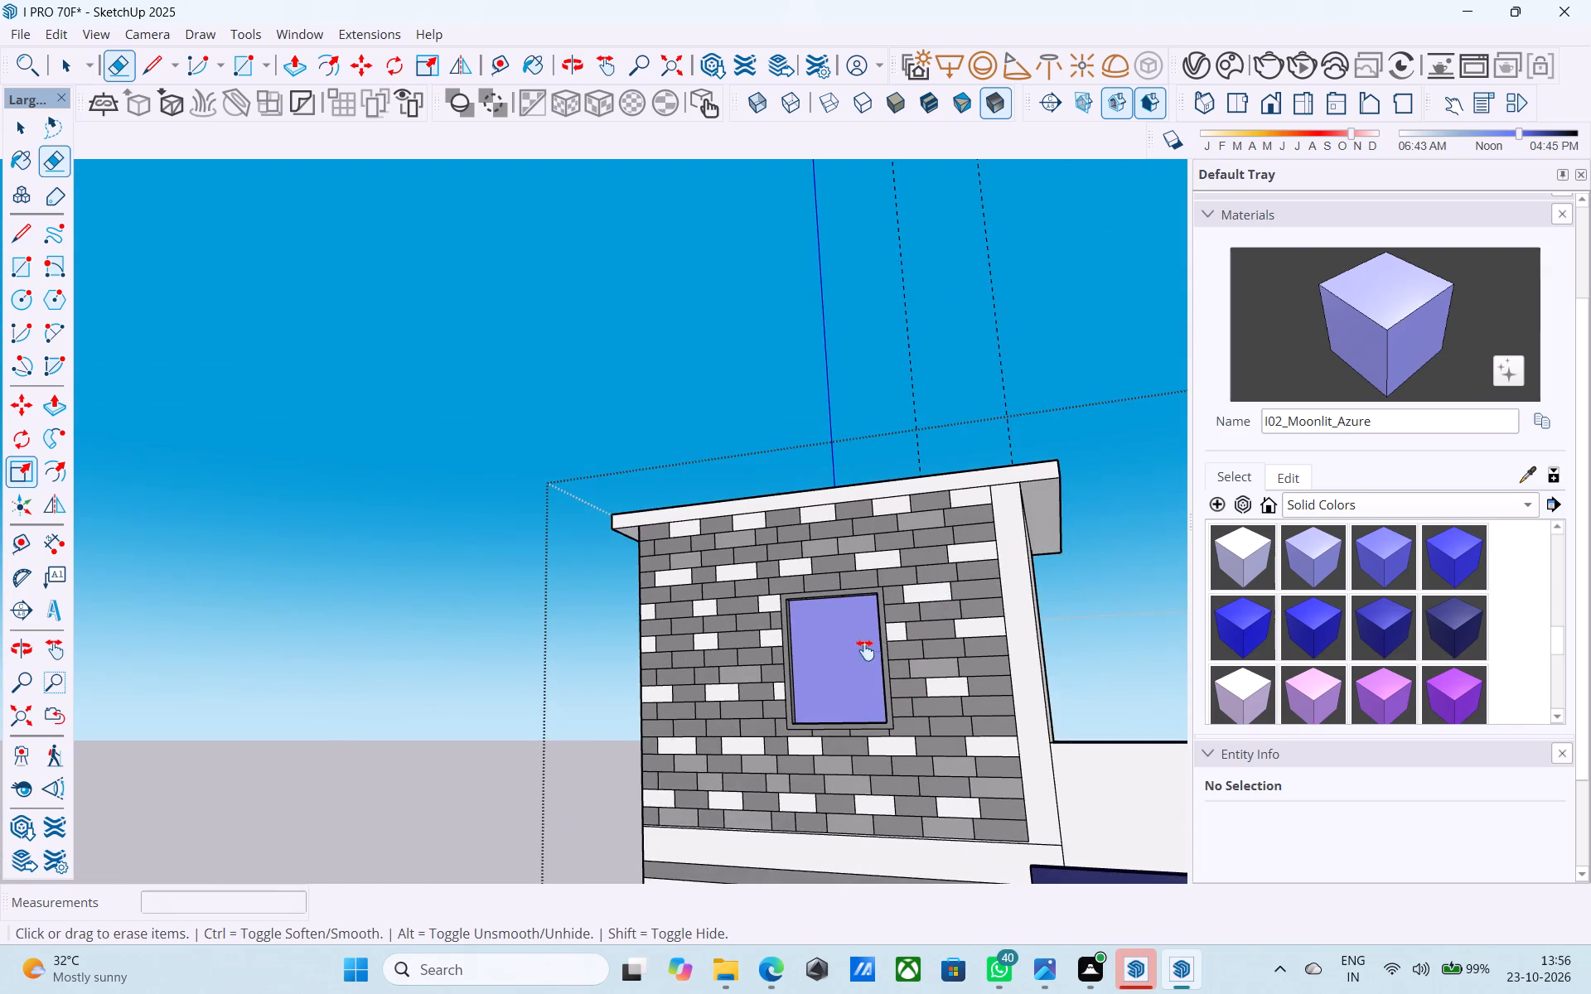
{"action": "middle_click_drag", "start_coordinate": [865, 650], "coordinate": [888, 554], "text": "shift"}
{"action": "scroll", "coordinate": [844, 491], "scroll_direction": "up", "scroll_amount": 8, "text": "shift"}
{"action": "middle_click_drag", "start_coordinate": [847, 505], "coordinate": [844, 395], "text": "shift"}
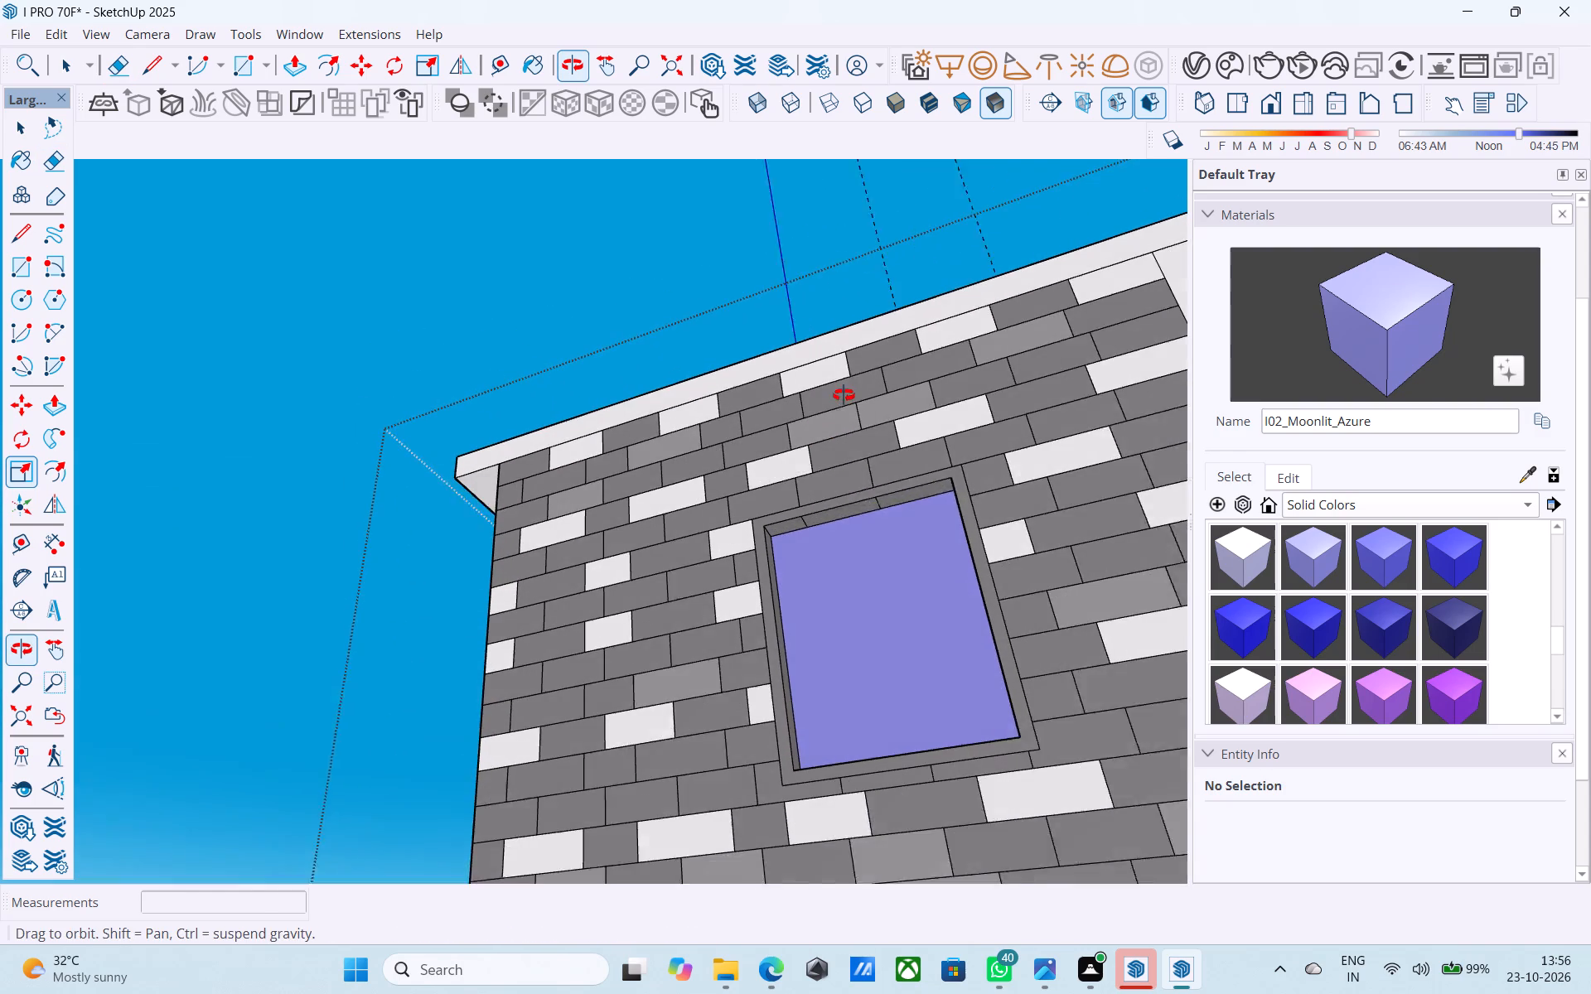
{"action": "middle_click_drag", "start_coordinate": [844, 395], "coordinate": [849, 379], "text": "shift"}
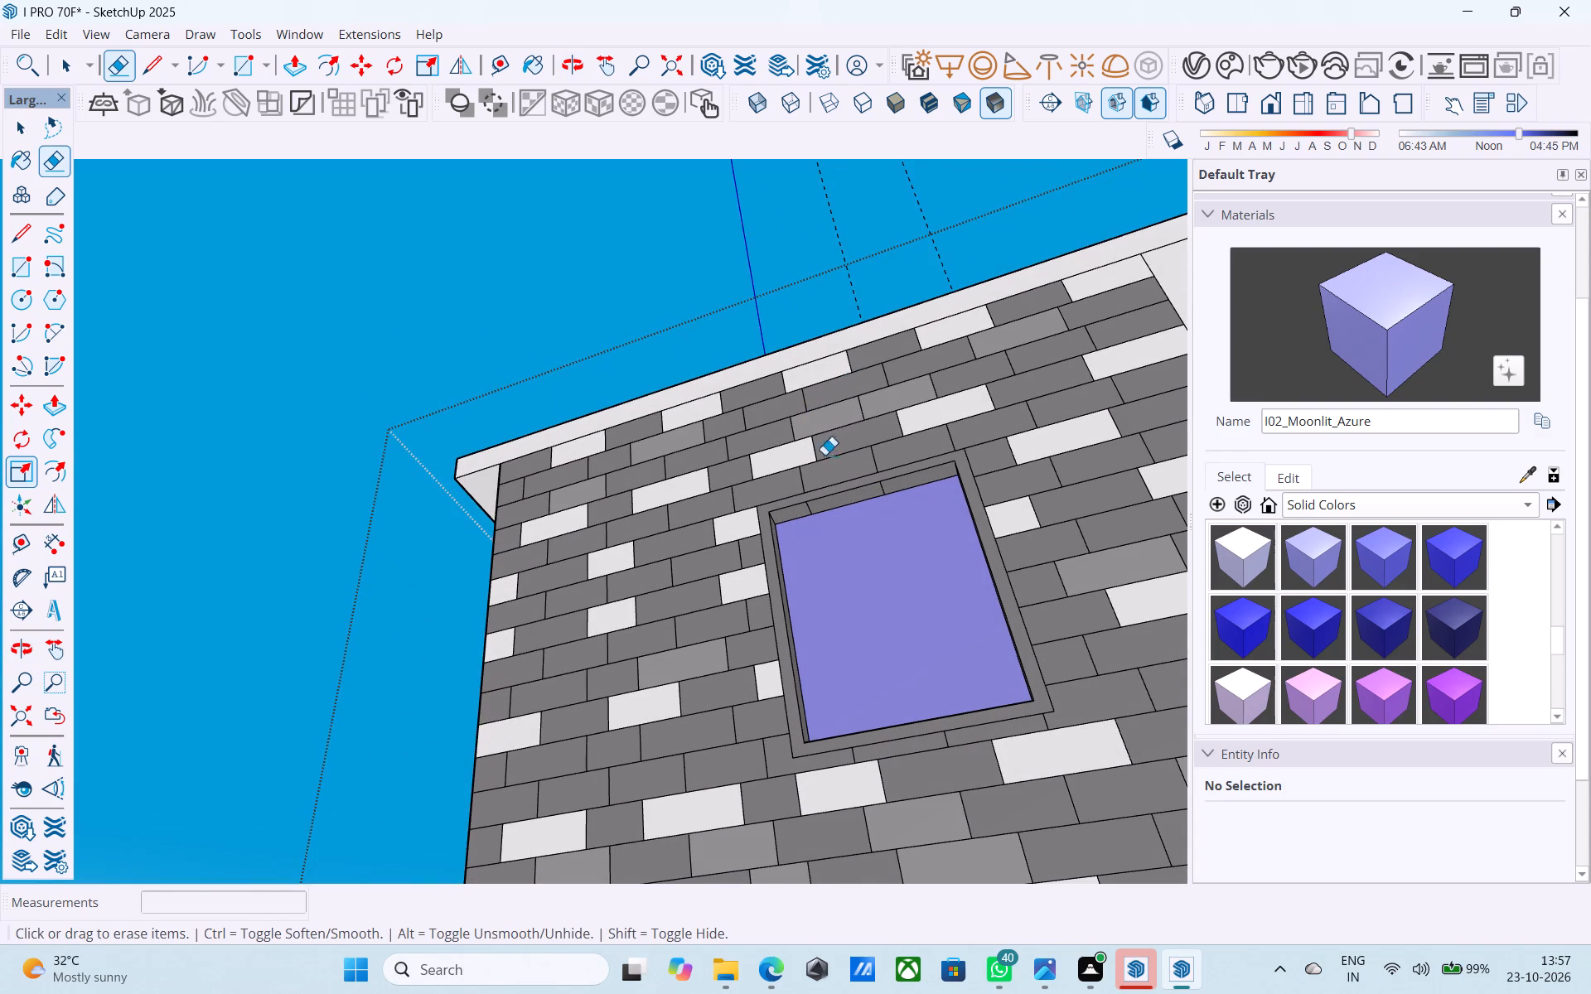
{"action": "middle_click_drag", "start_coordinate": [819, 457], "coordinate": [836, 403]}
{"action": "scroll", "coordinate": [786, 428], "scroll_direction": "up", "scroll_amount": 10}
{"action": "left_click", "coordinate": [823, 535]}
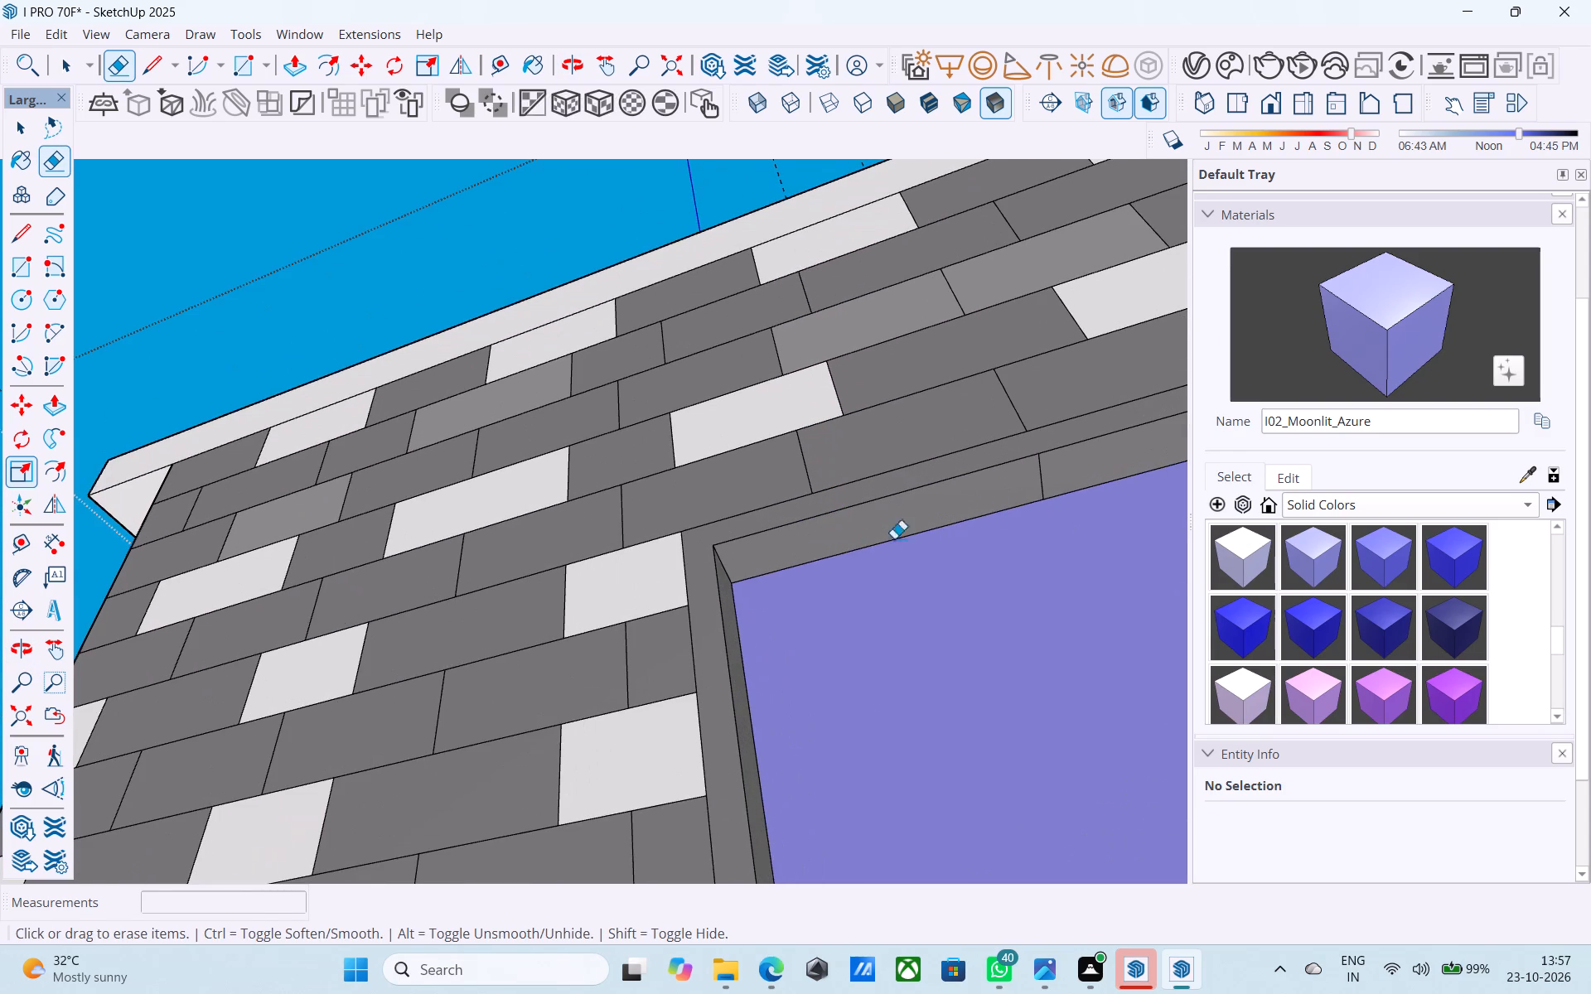
{"action": "left_click_drag", "start_coordinate": [1051, 486], "coordinate": [1039, 486]}
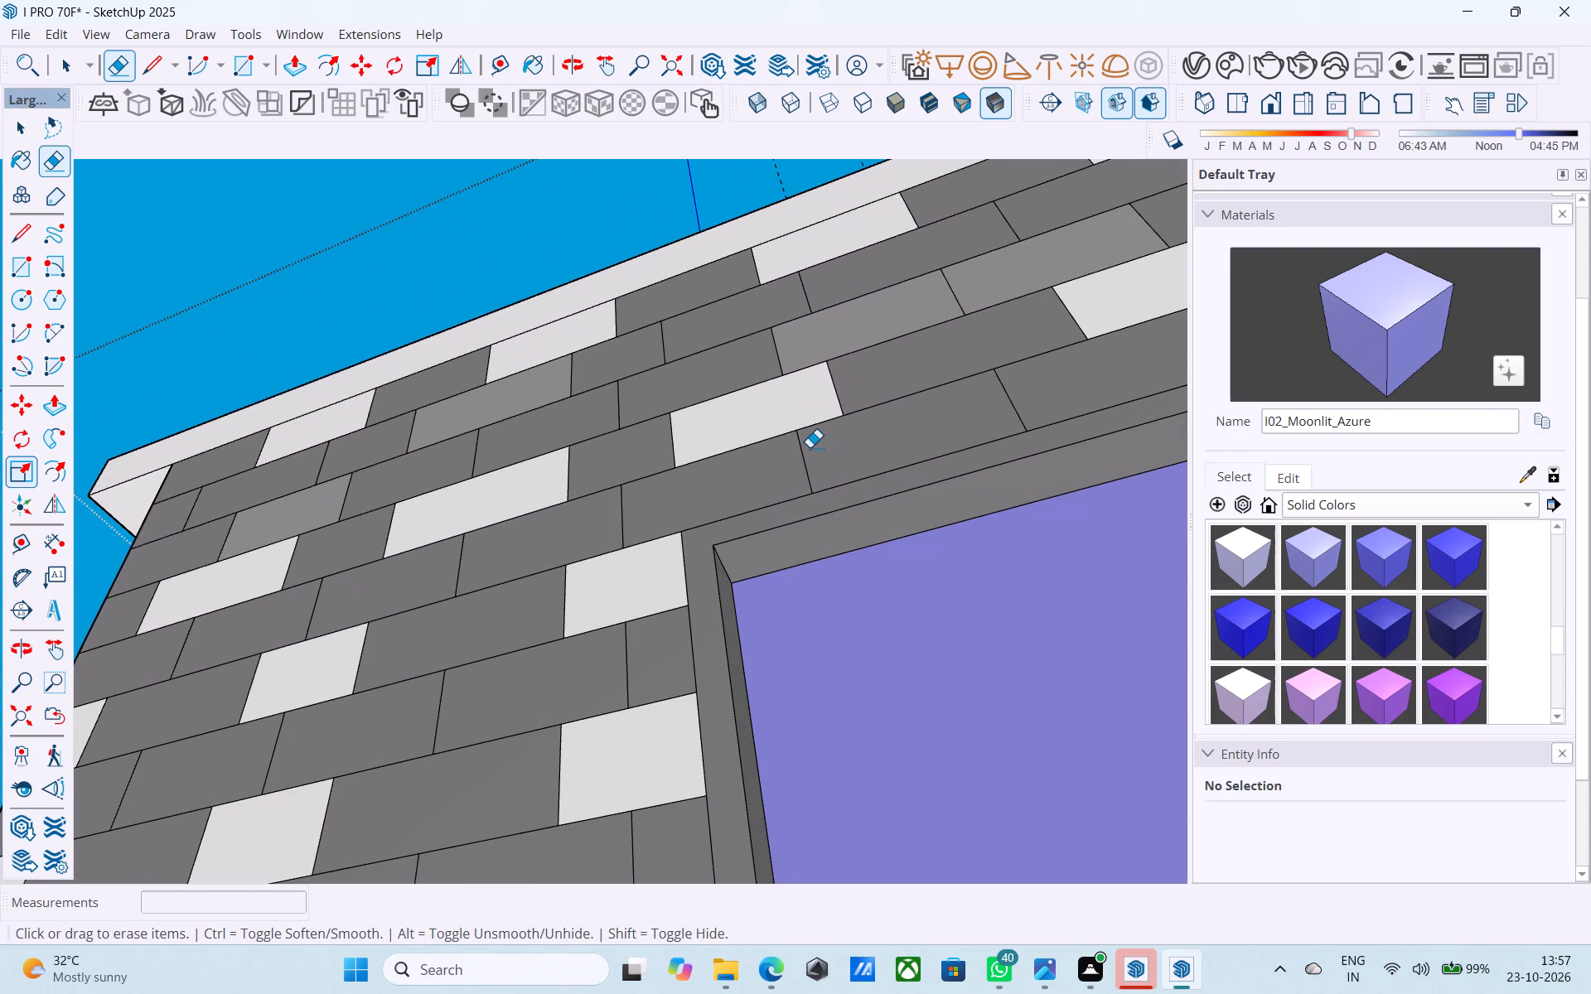
Erase the two leftover joint lines across the sill reveal of the upper brick panel's window.
{"action": "scroll", "coordinate": [810, 447], "scroll_direction": "down", "scroll_amount": 6}
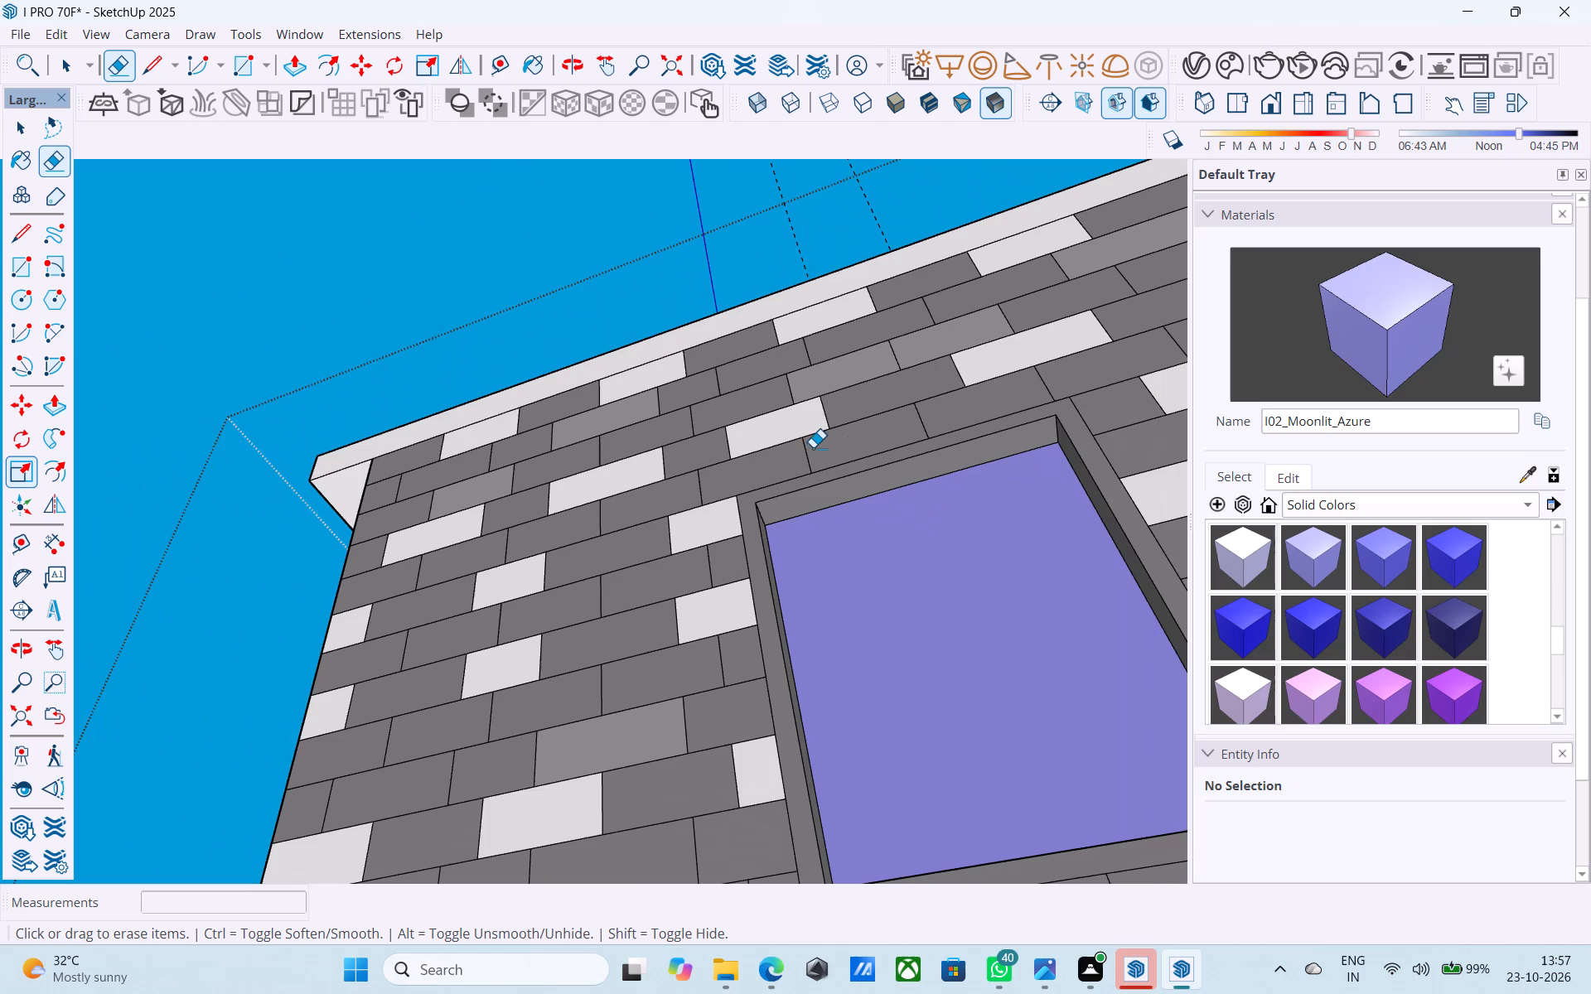
{"action": "scroll", "coordinate": [865, 447], "scroll_direction": "down", "scroll_amount": 5}
{"action": "middle_click_drag", "start_coordinate": [865, 446], "coordinate": [907, 672]}
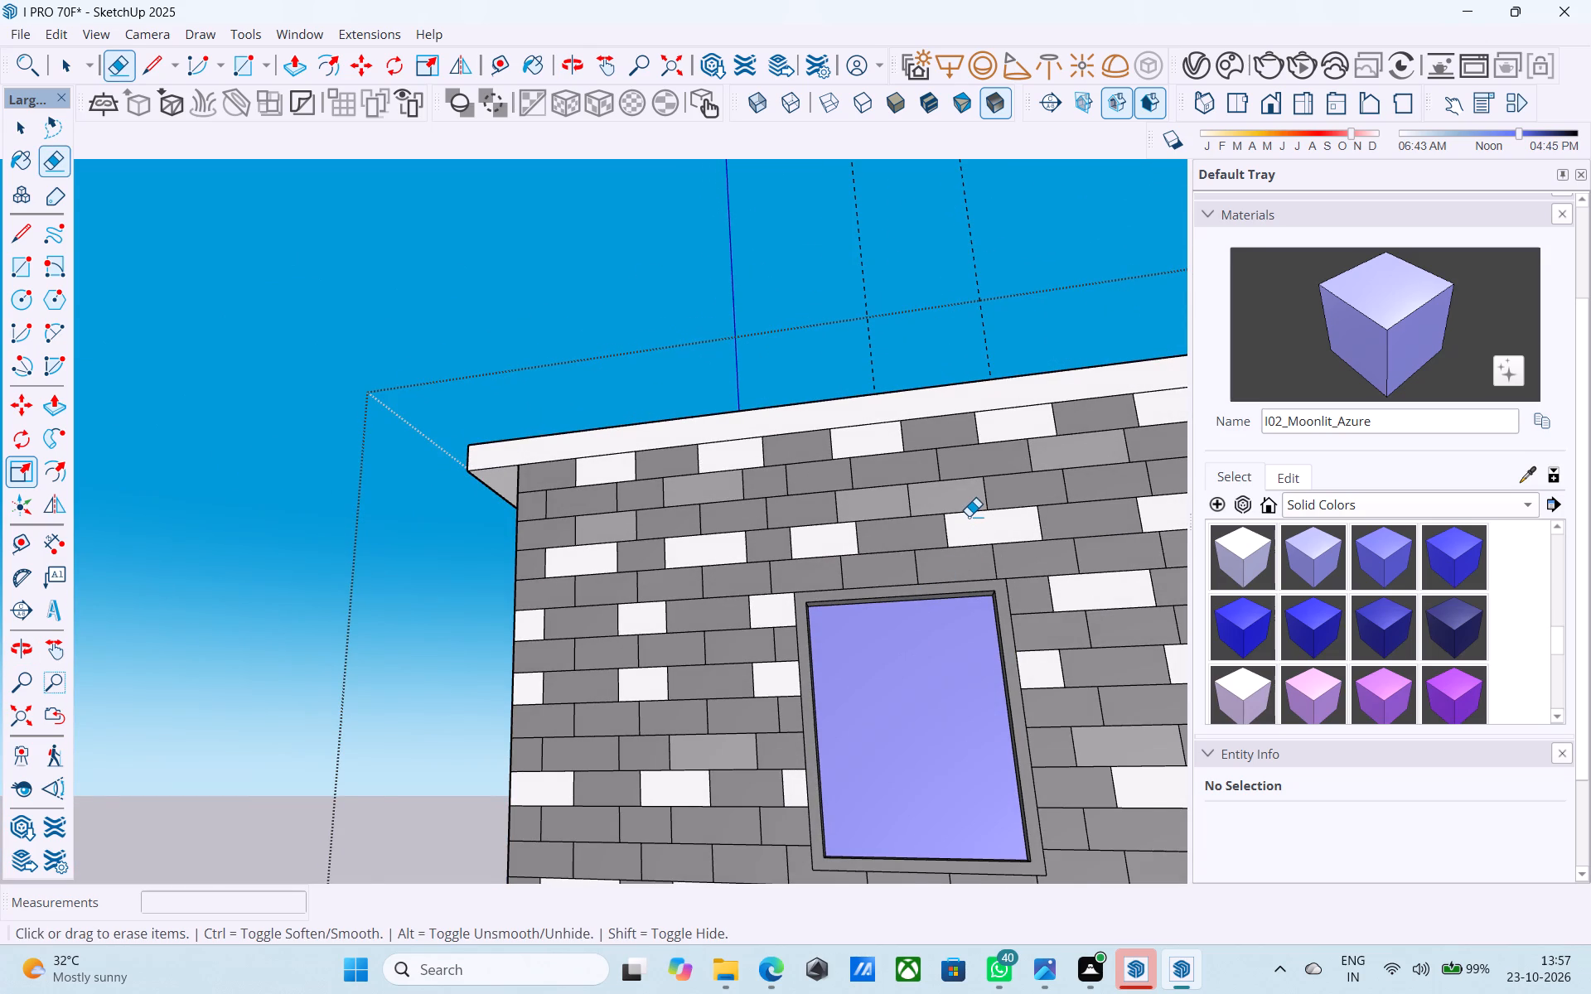
{"action": "scroll", "coordinate": [969, 516], "scroll_direction": "down", "scroll_amount": 4}
{"action": "middle_click_drag", "start_coordinate": [963, 525], "coordinate": [930, 842]}
{"action": "scroll", "coordinate": [961, 765], "scroll_direction": "down", "scroll_amount": 1}
{"action": "scroll", "coordinate": [893, 816], "scroll_direction": "up", "scroll_amount": 14}
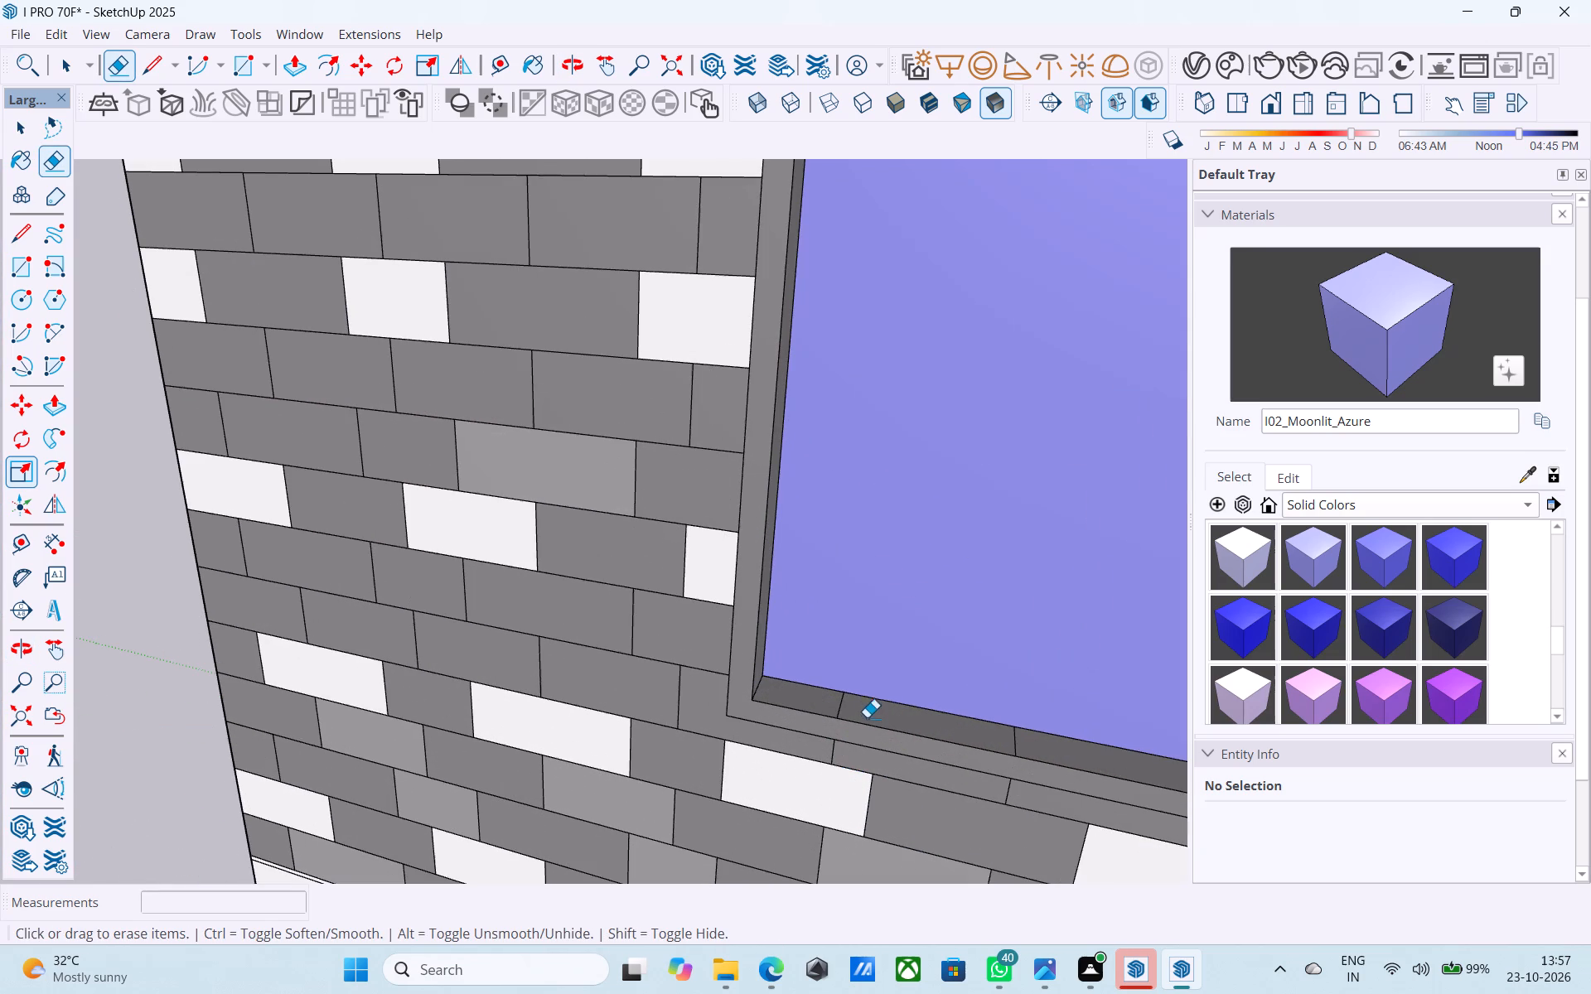
{"action": "left_click_drag", "start_coordinate": [854, 702], "coordinate": [828, 708]}
{"action": "left_click_drag", "start_coordinate": [1022, 740], "coordinate": [1004, 743]}
Paint the frame of the upper brick panel's window with the Default material from the In Model collection.
{"action": "middle_click_drag", "start_coordinate": [950, 726], "coordinate": [722, 668]}
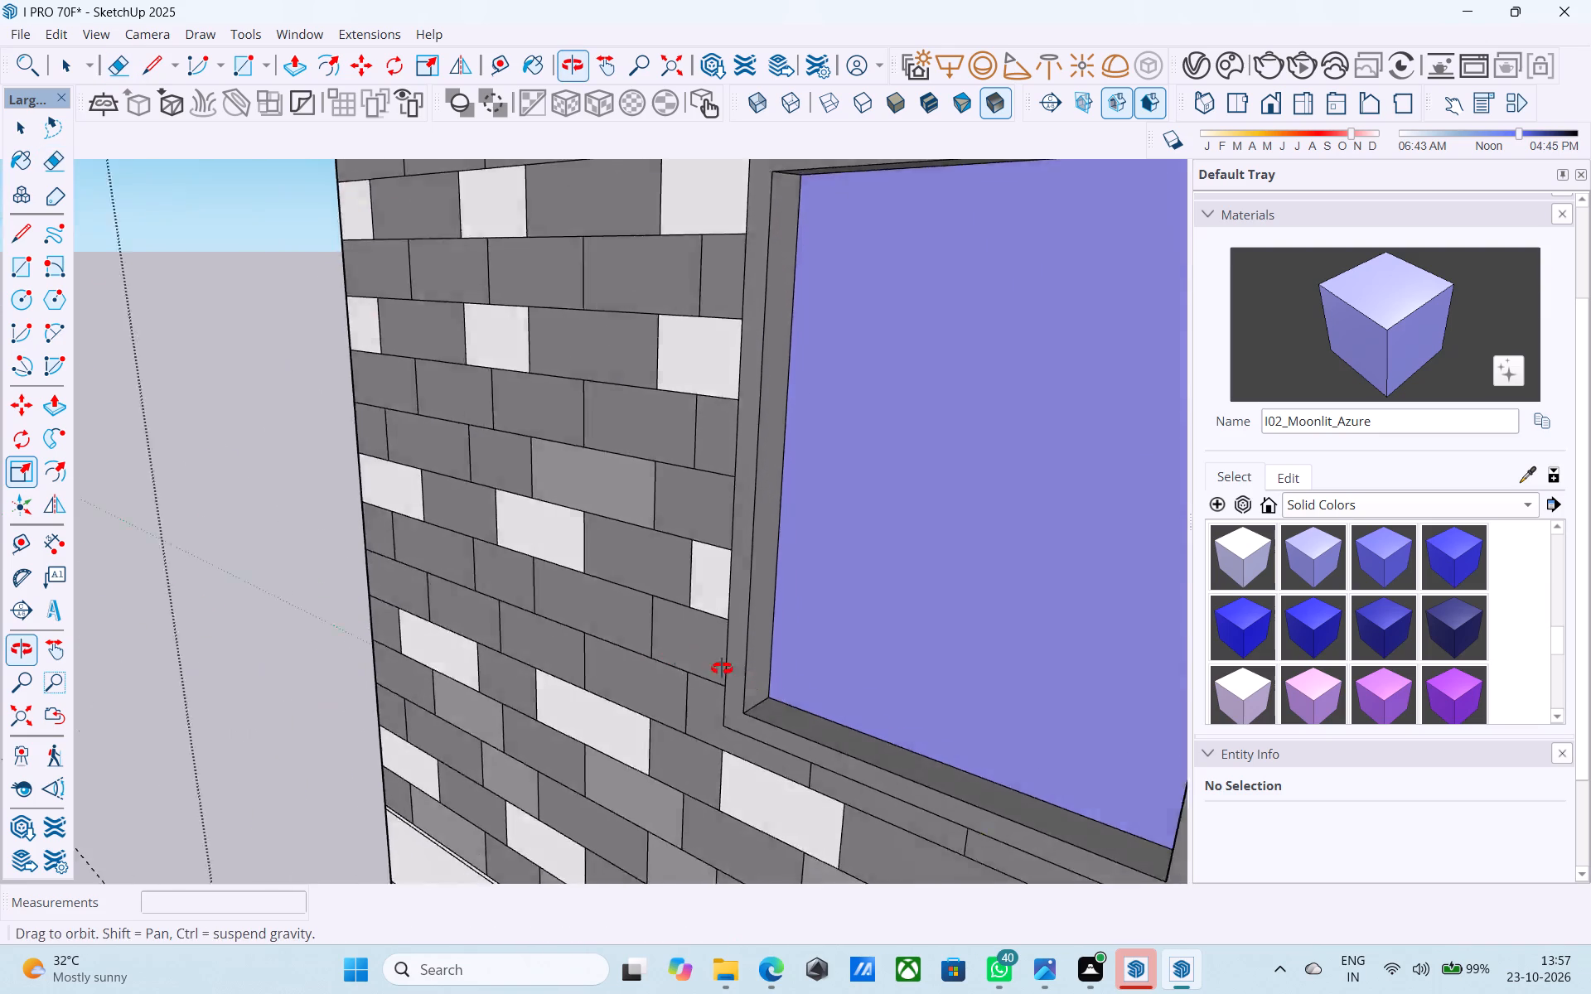
{"action": "middle_click_drag", "start_coordinate": [722, 668], "coordinate": [617, 639]}
{"action": "scroll", "coordinate": [614, 629], "scroll_direction": "down", "scroll_amount": 6}
{"action": "middle_click_drag", "start_coordinate": [614, 629], "coordinate": [1323, 572]}
{"action": "scroll", "coordinate": [683, 490], "scroll_direction": "down", "scroll_amount": 5}
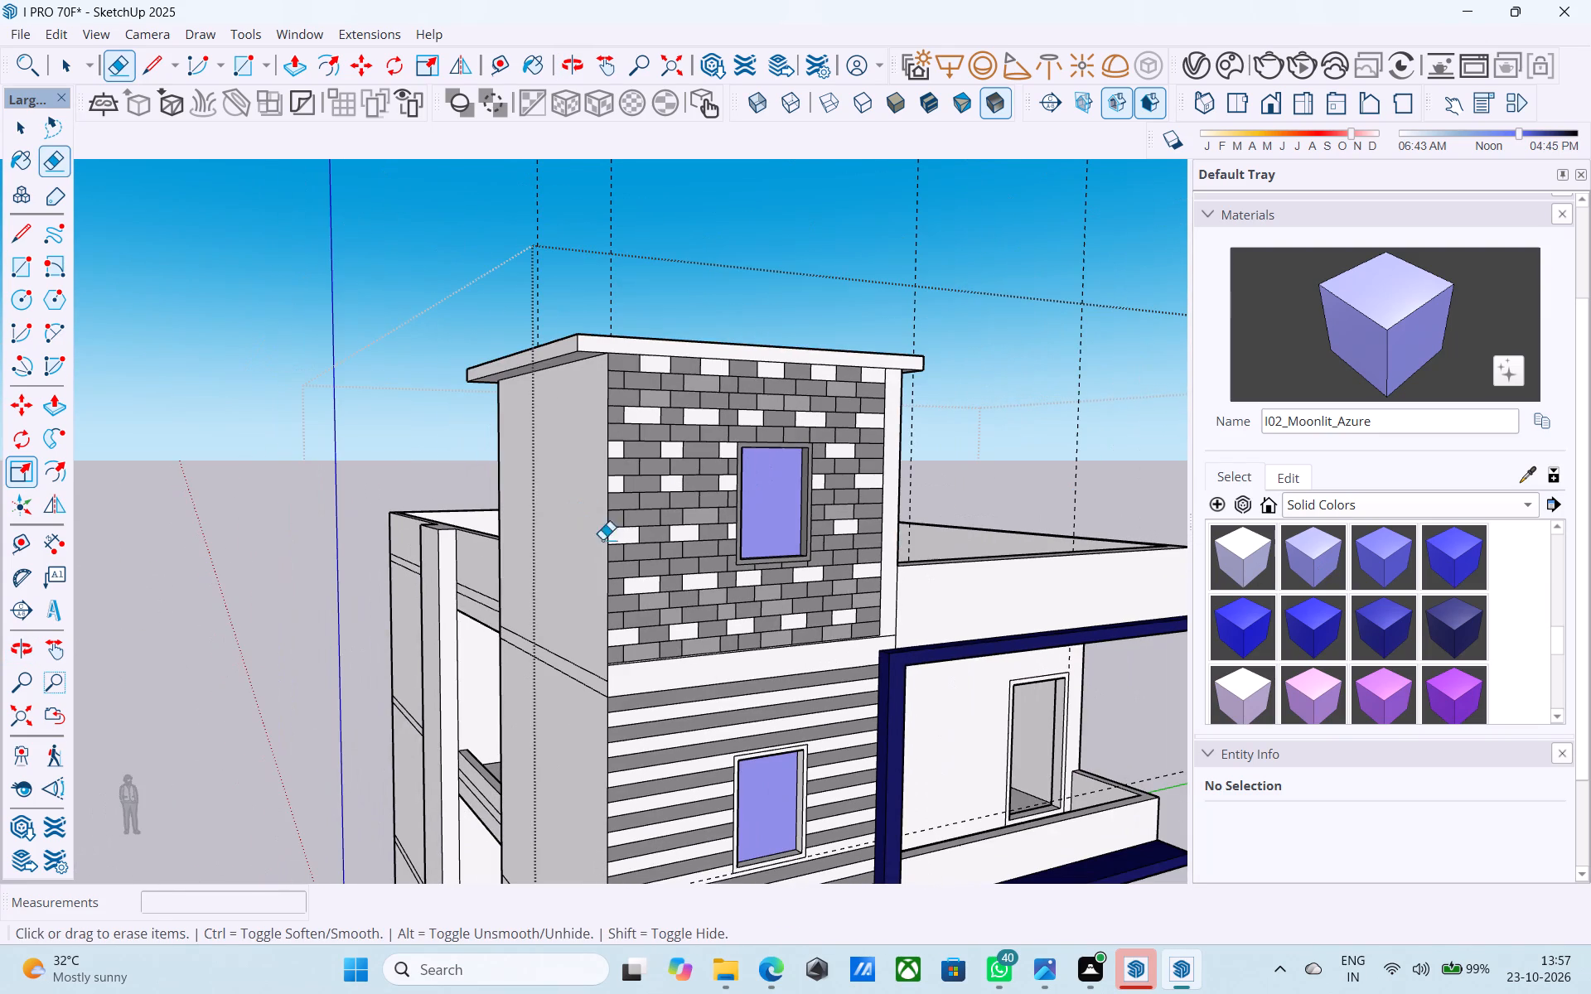
{"action": "scroll", "coordinate": [631, 546], "scroll_direction": "down", "scroll_amount": 5}
{"action": "middle_click_drag", "start_coordinate": [631, 546], "coordinate": [629, 549]}
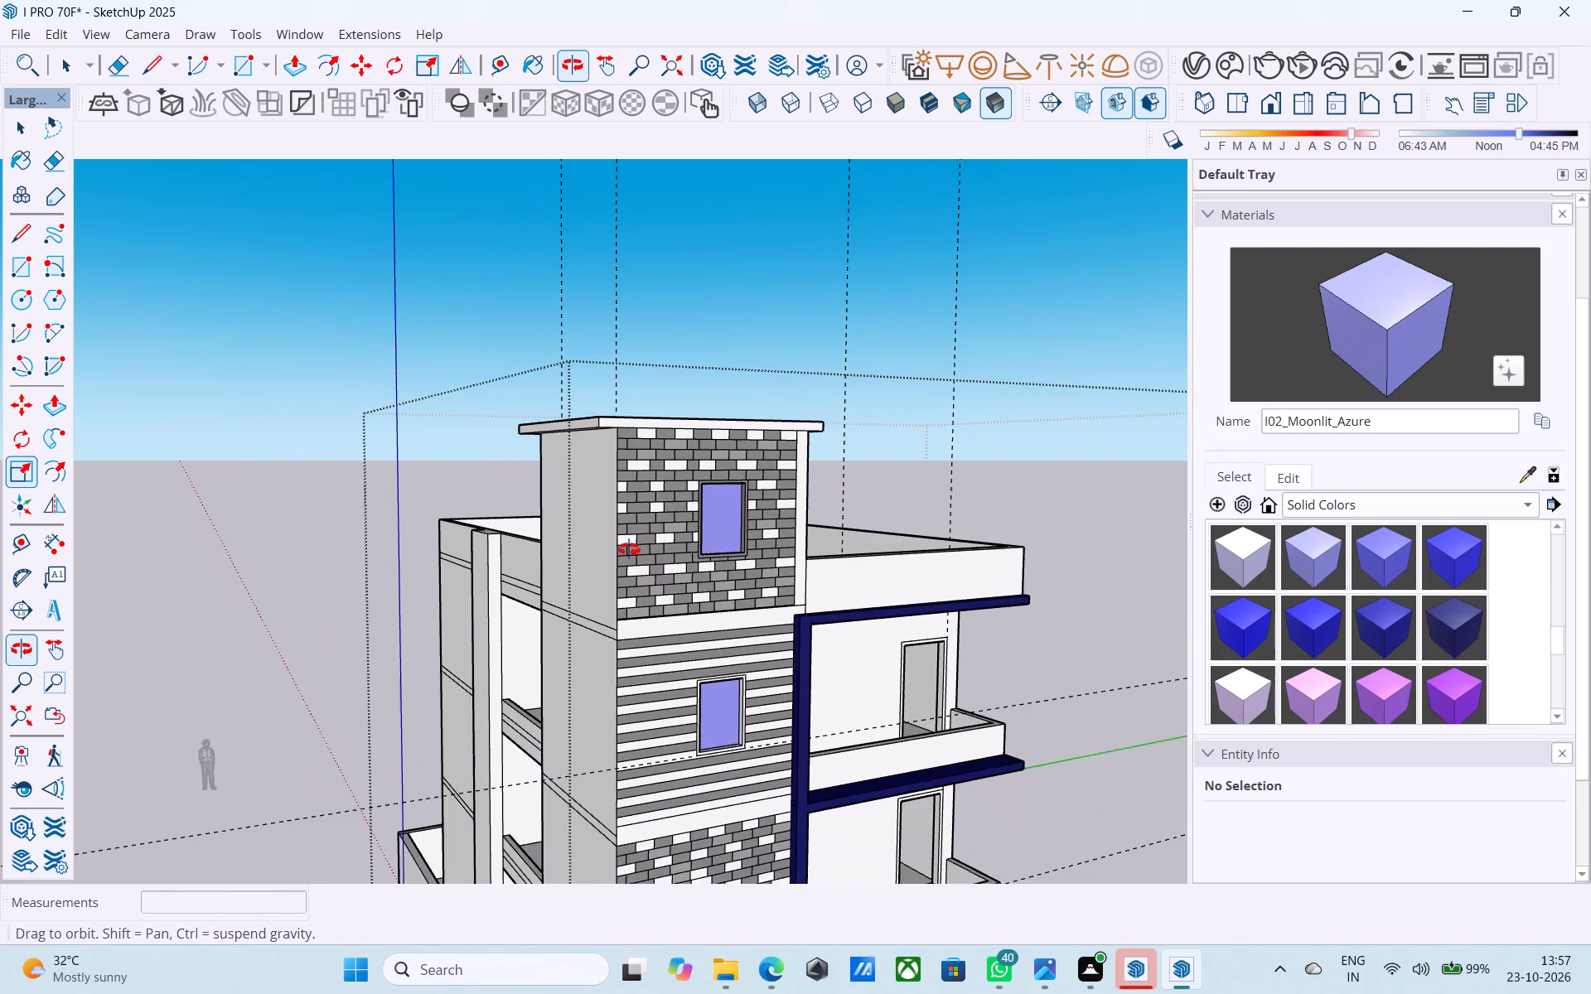
{"action": "middle_click_drag", "start_coordinate": [629, 549], "coordinate": [625, 635]}
{"action": "middle_click_drag", "start_coordinate": [675, 572], "coordinate": [633, 544]}
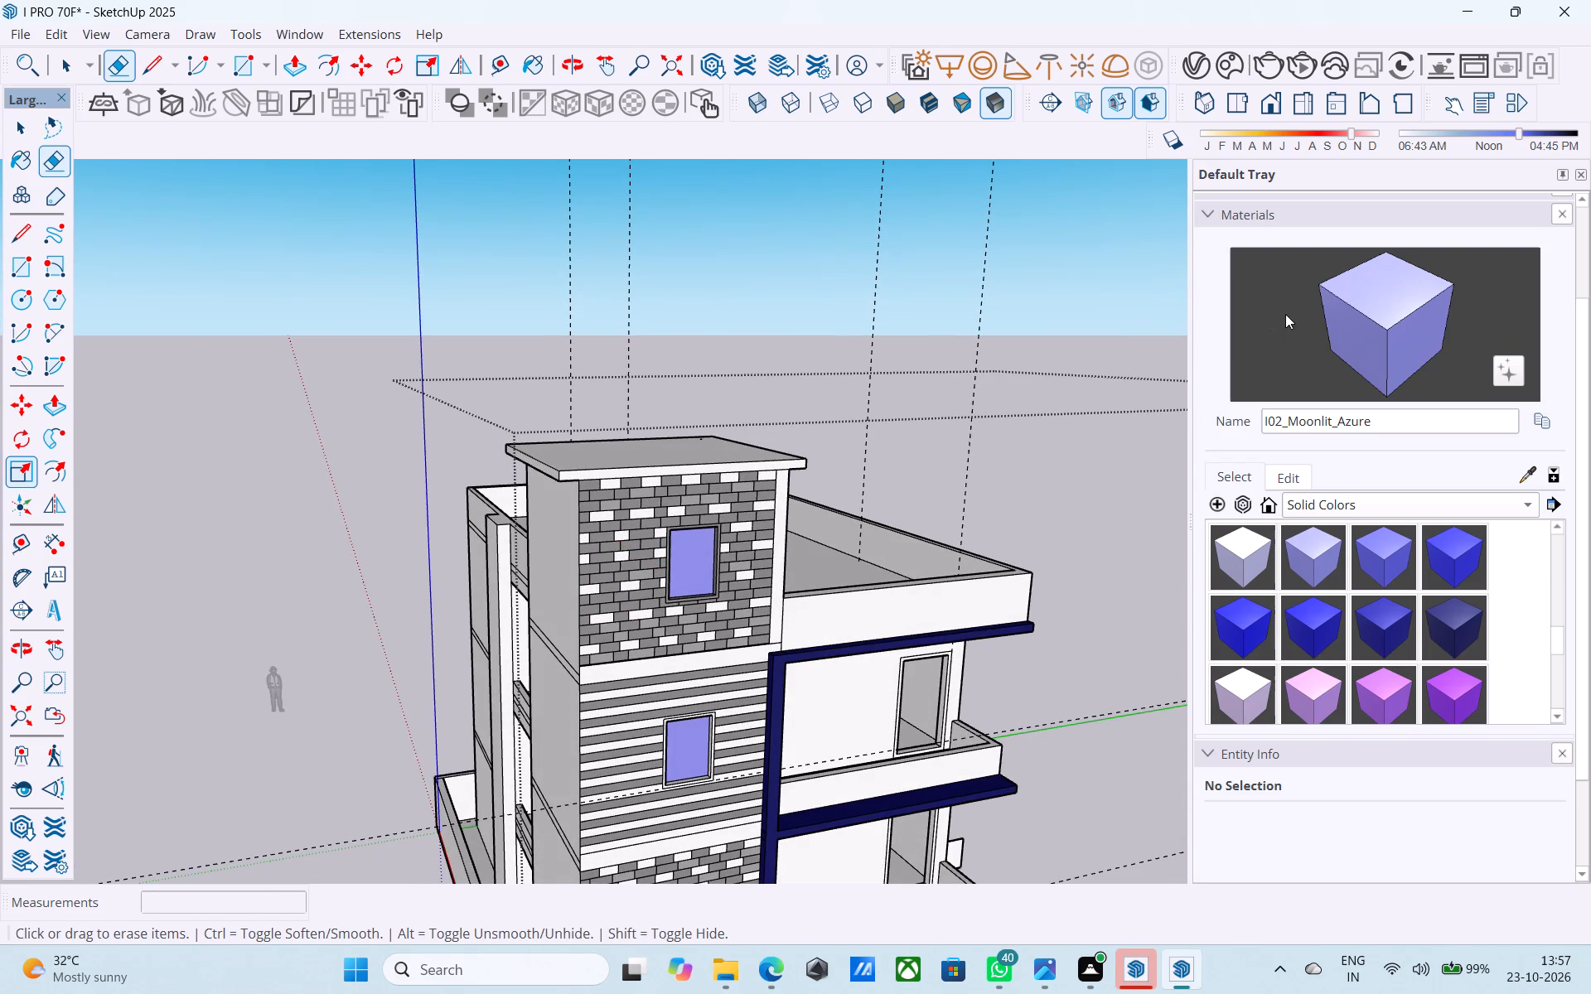
{"action": "scroll", "coordinate": [1314, 590], "scroll_direction": "up", "scroll_amount": 14}
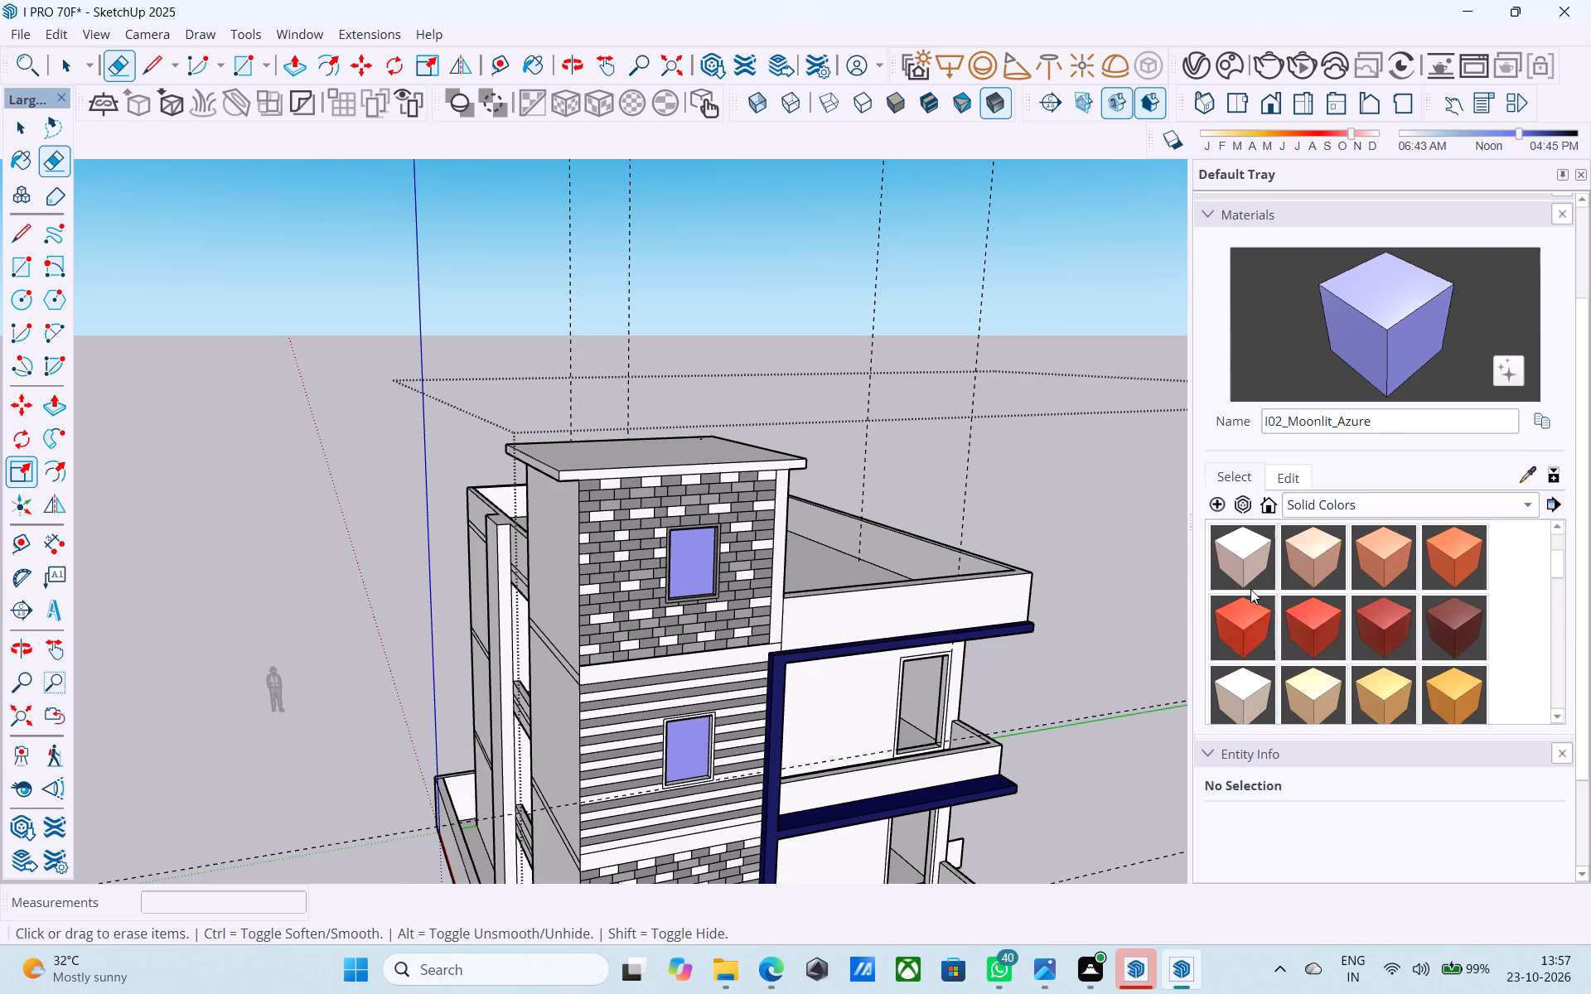
{"action": "scroll", "coordinate": [1250, 589], "scroll_direction": "up", "scroll_amount": 6}
{"action": "left_click", "coordinate": [1312, 641]}
{"action": "scroll", "coordinate": [1312, 641], "scroll_direction": "up", "scroll_amount": 1}
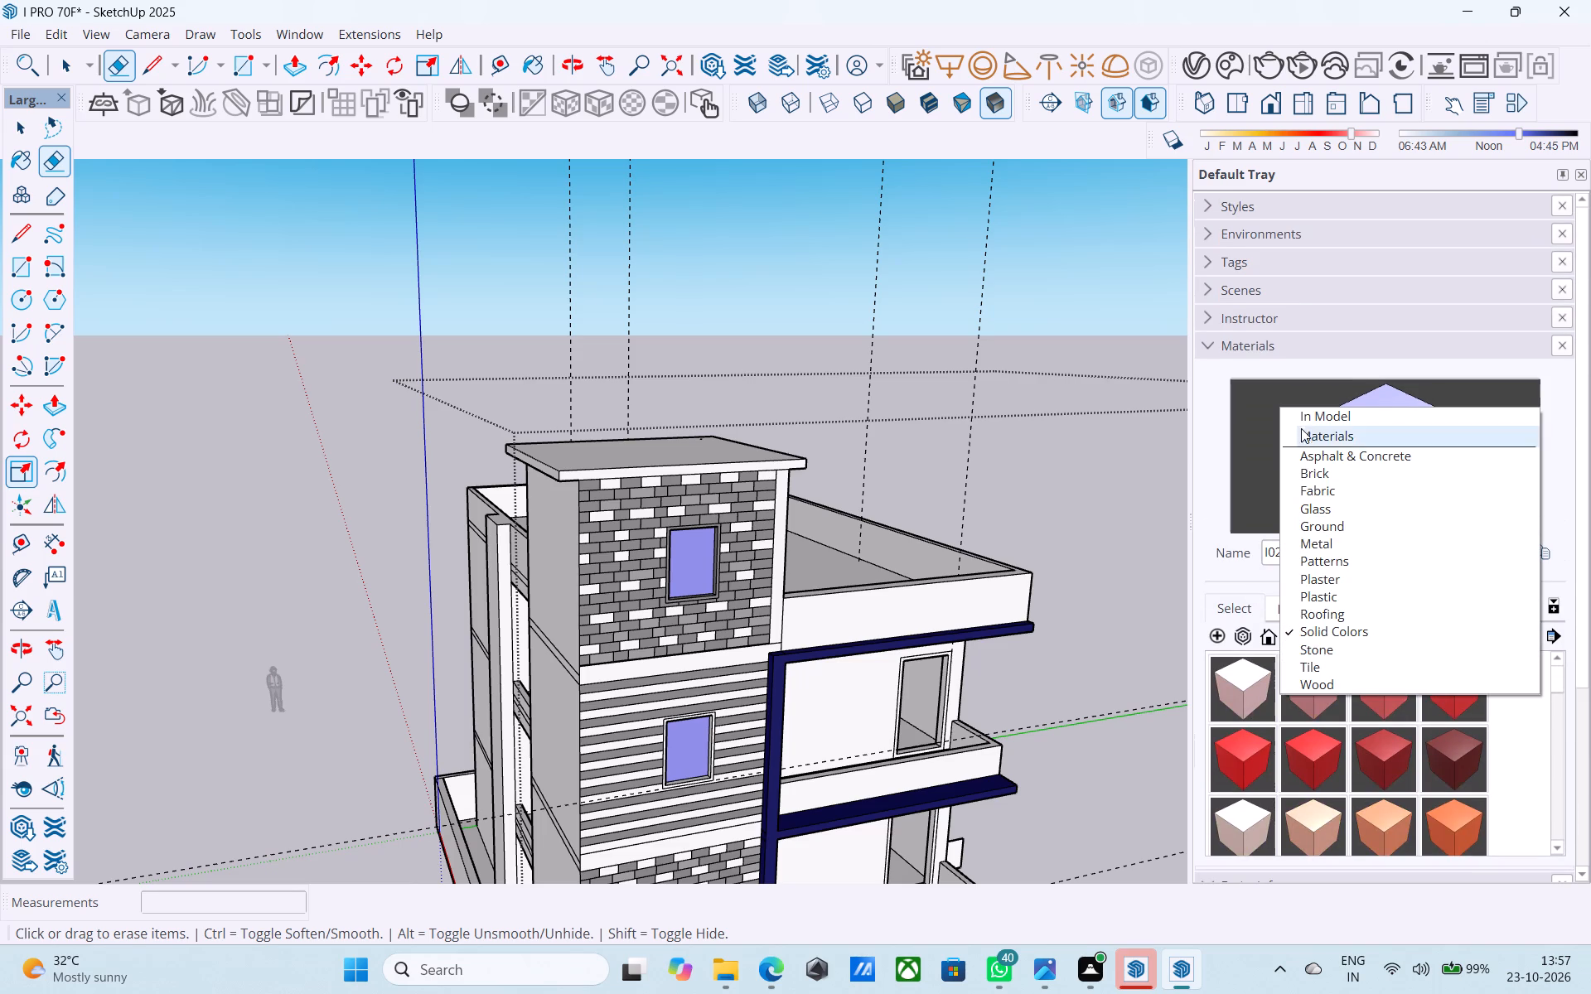
{"action": "left_click", "coordinate": [1301, 423]}
{"action": "left_click", "coordinate": [1233, 683]}
{"action": "scroll", "coordinate": [686, 484], "scroll_direction": "up", "scroll_amount": 9}
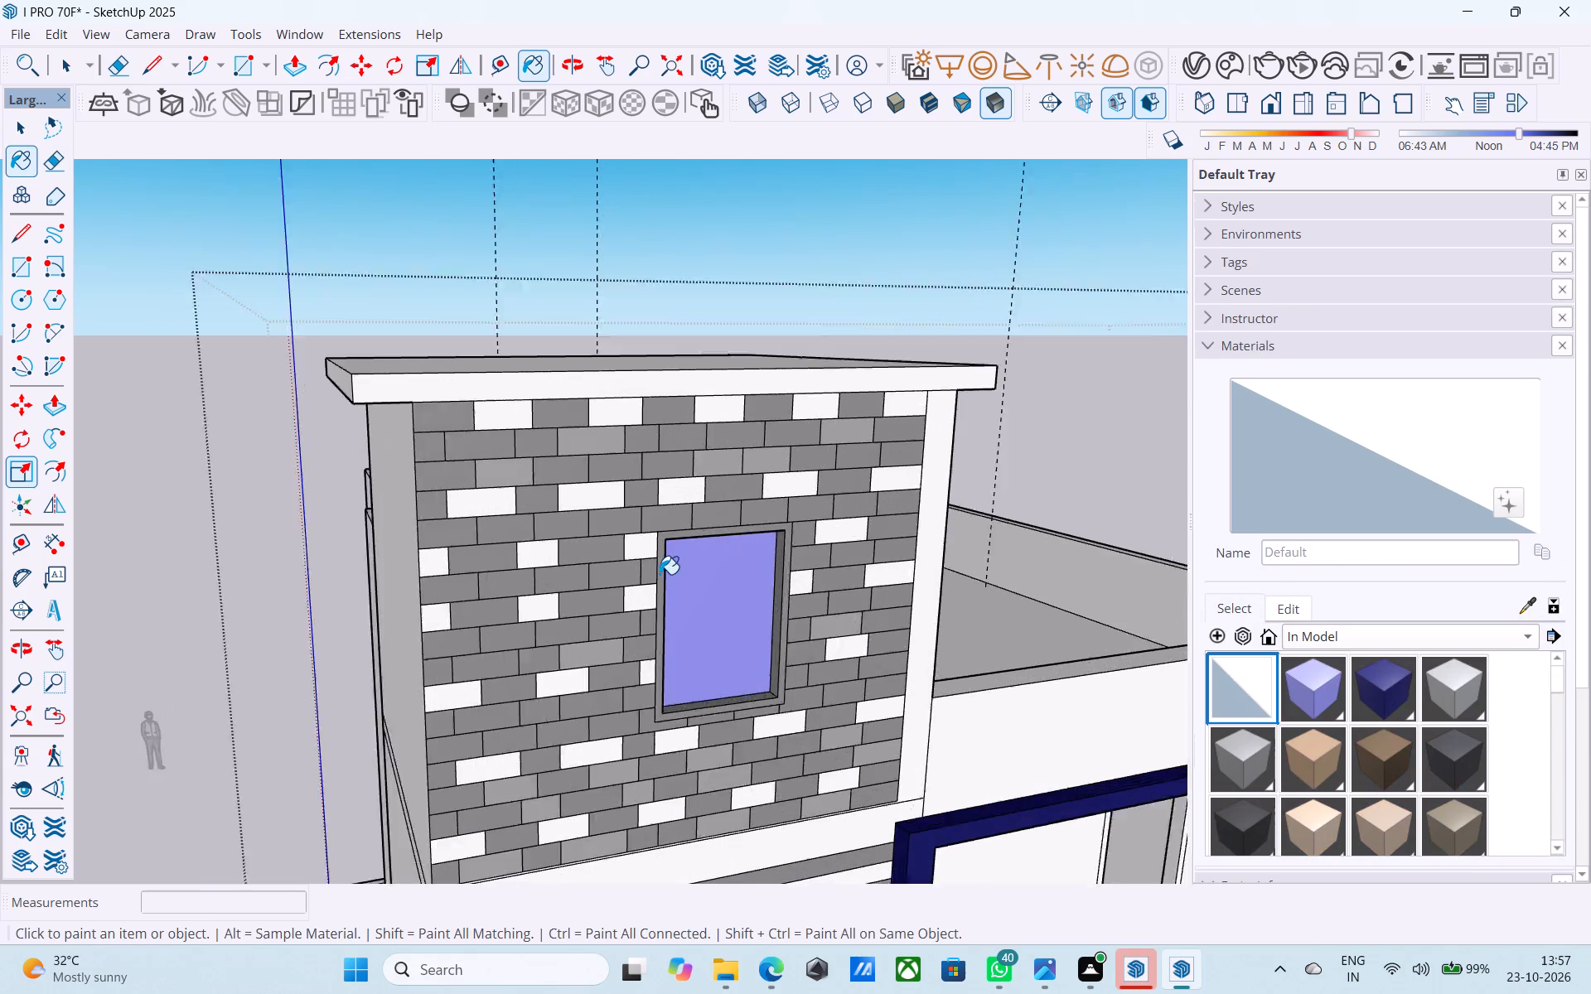
{"action": "scroll", "coordinate": [660, 574], "scroll_direction": "up", "scroll_amount": 8}
{"action": "left_click", "coordinate": [669, 563]}
Paint the right, left and sill reveals of the upper brick panel's window with the Default material.
{"action": "middle_click_drag", "start_coordinate": [854, 524], "coordinate": [957, 467]}
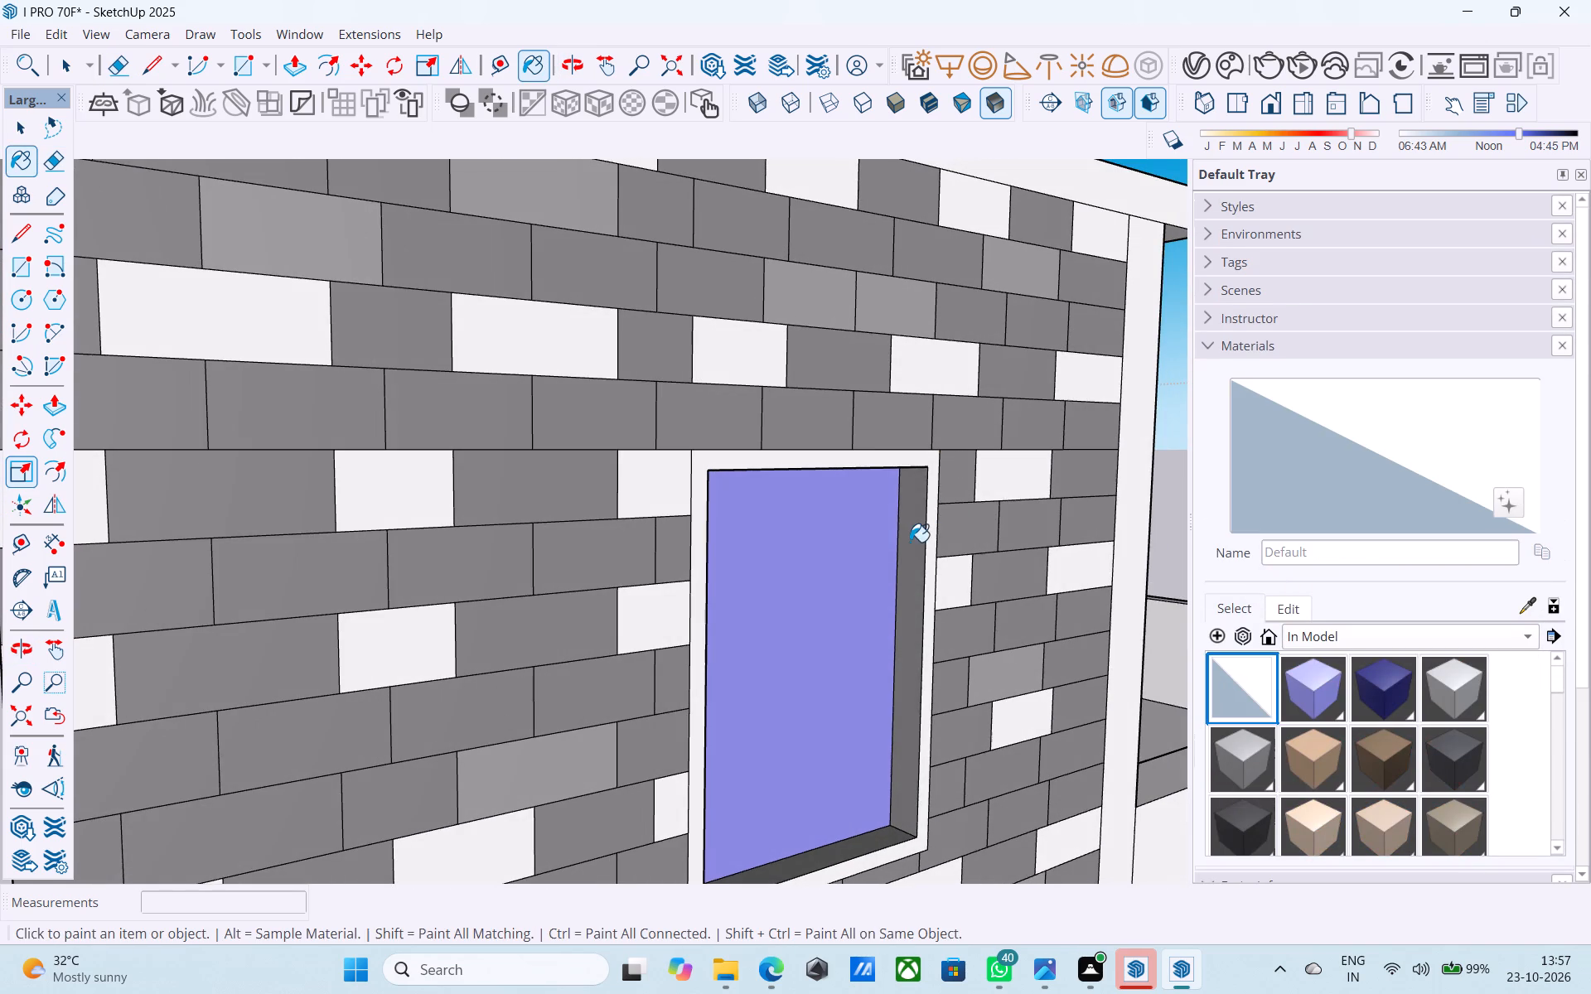
{"action": "left_click", "coordinate": [910, 542]}
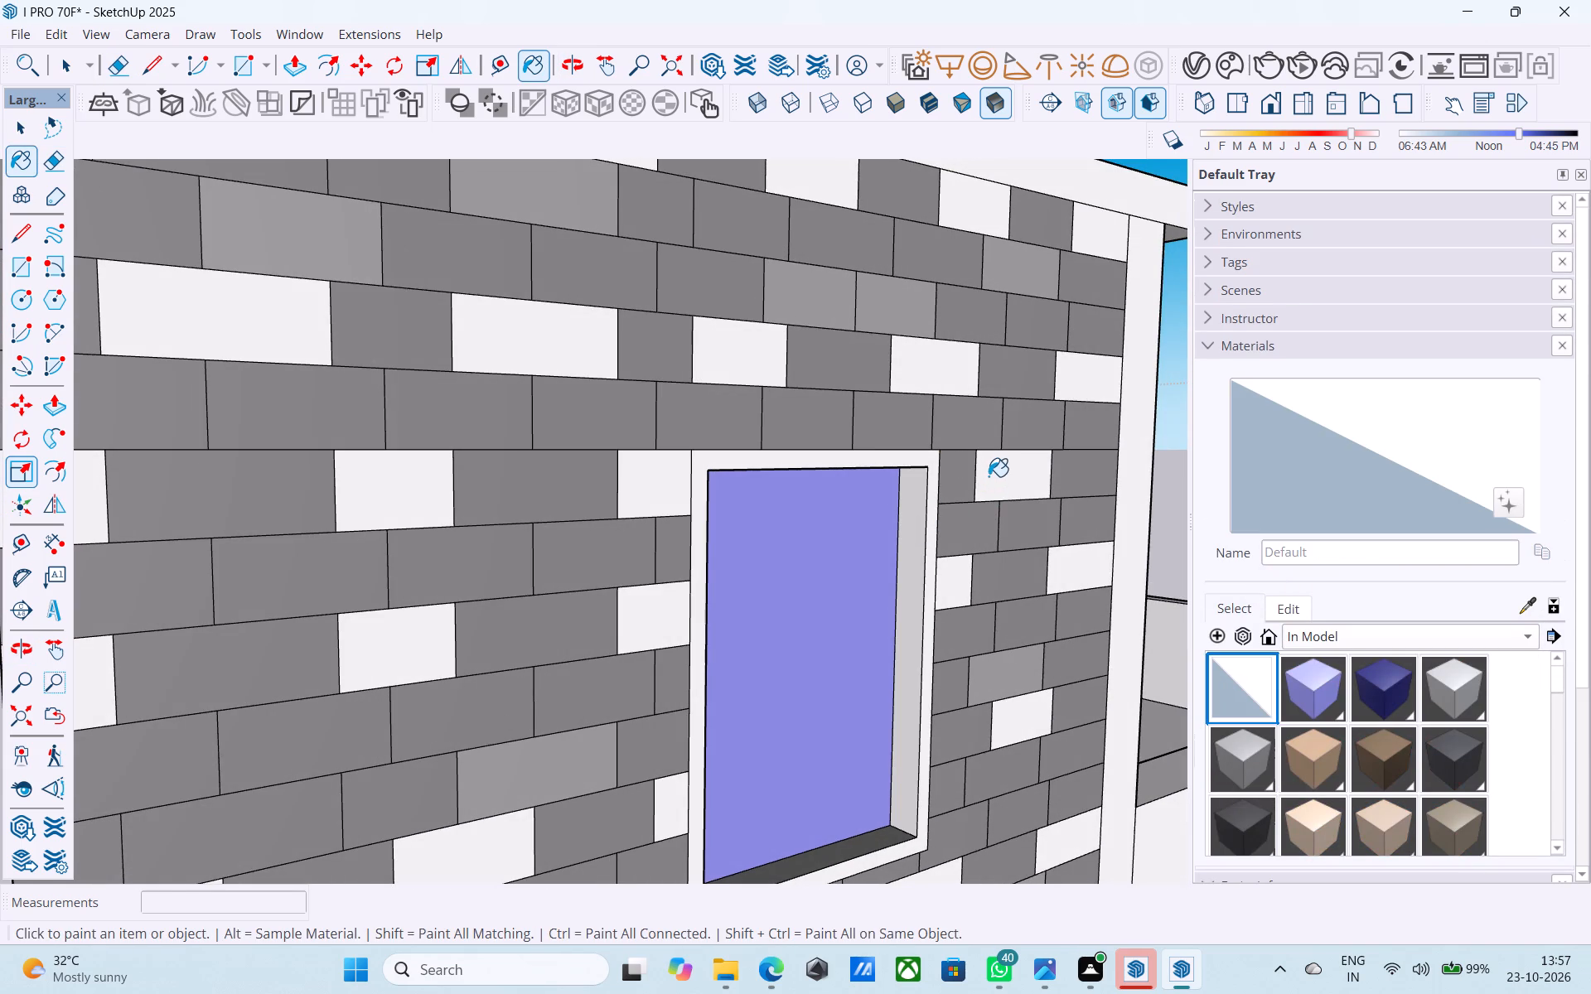
{"action": "scroll", "coordinate": [989, 473], "scroll_direction": "down", "scroll_amount": 4}
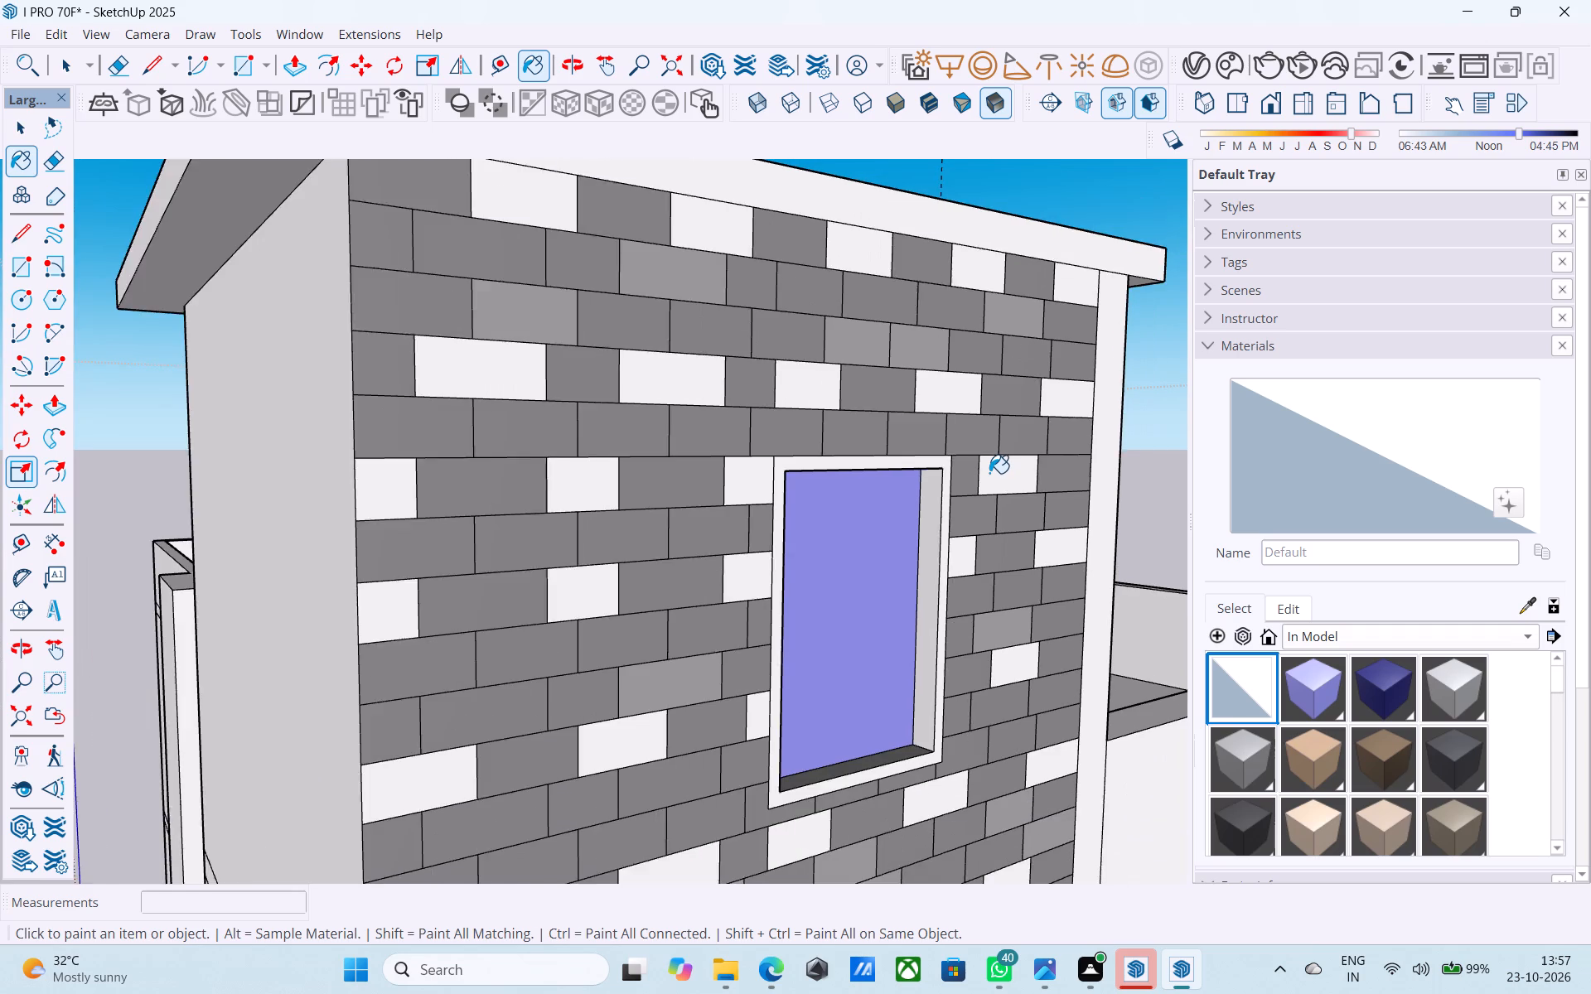
{"action": "scroll", "coordinate": [989, 466], "scroll_direction": "down", "scroll_amount": 2}
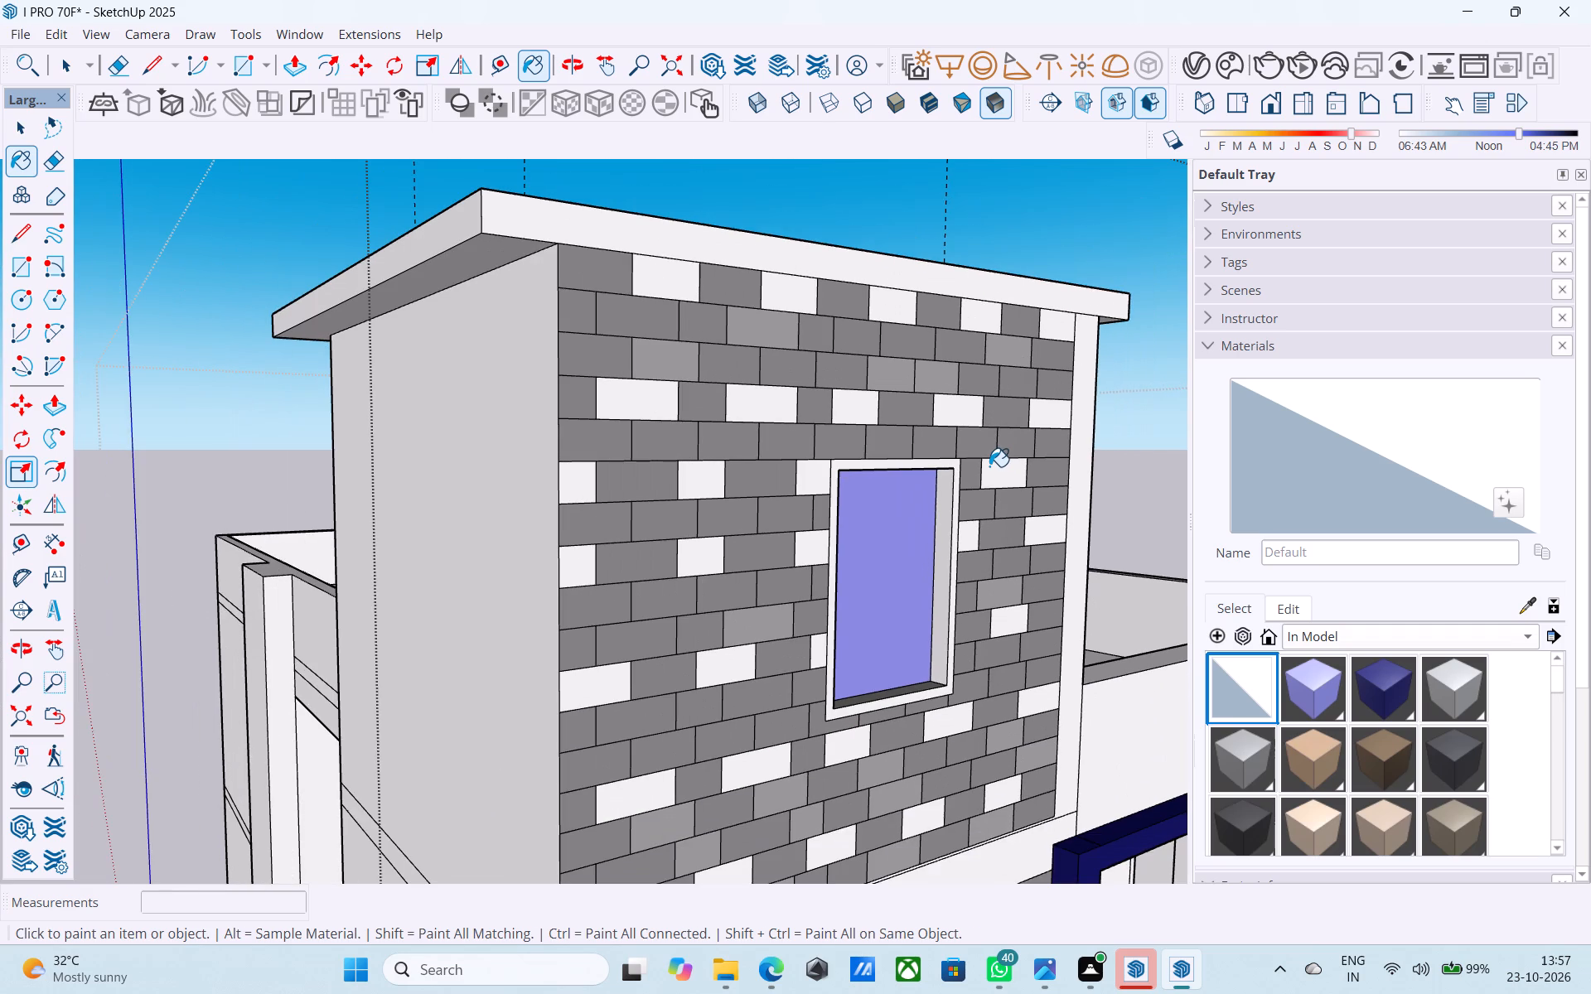
{"action": "middle_click_drag", "start_coordinate": [989, 466], "coordinate": [876, 469]}
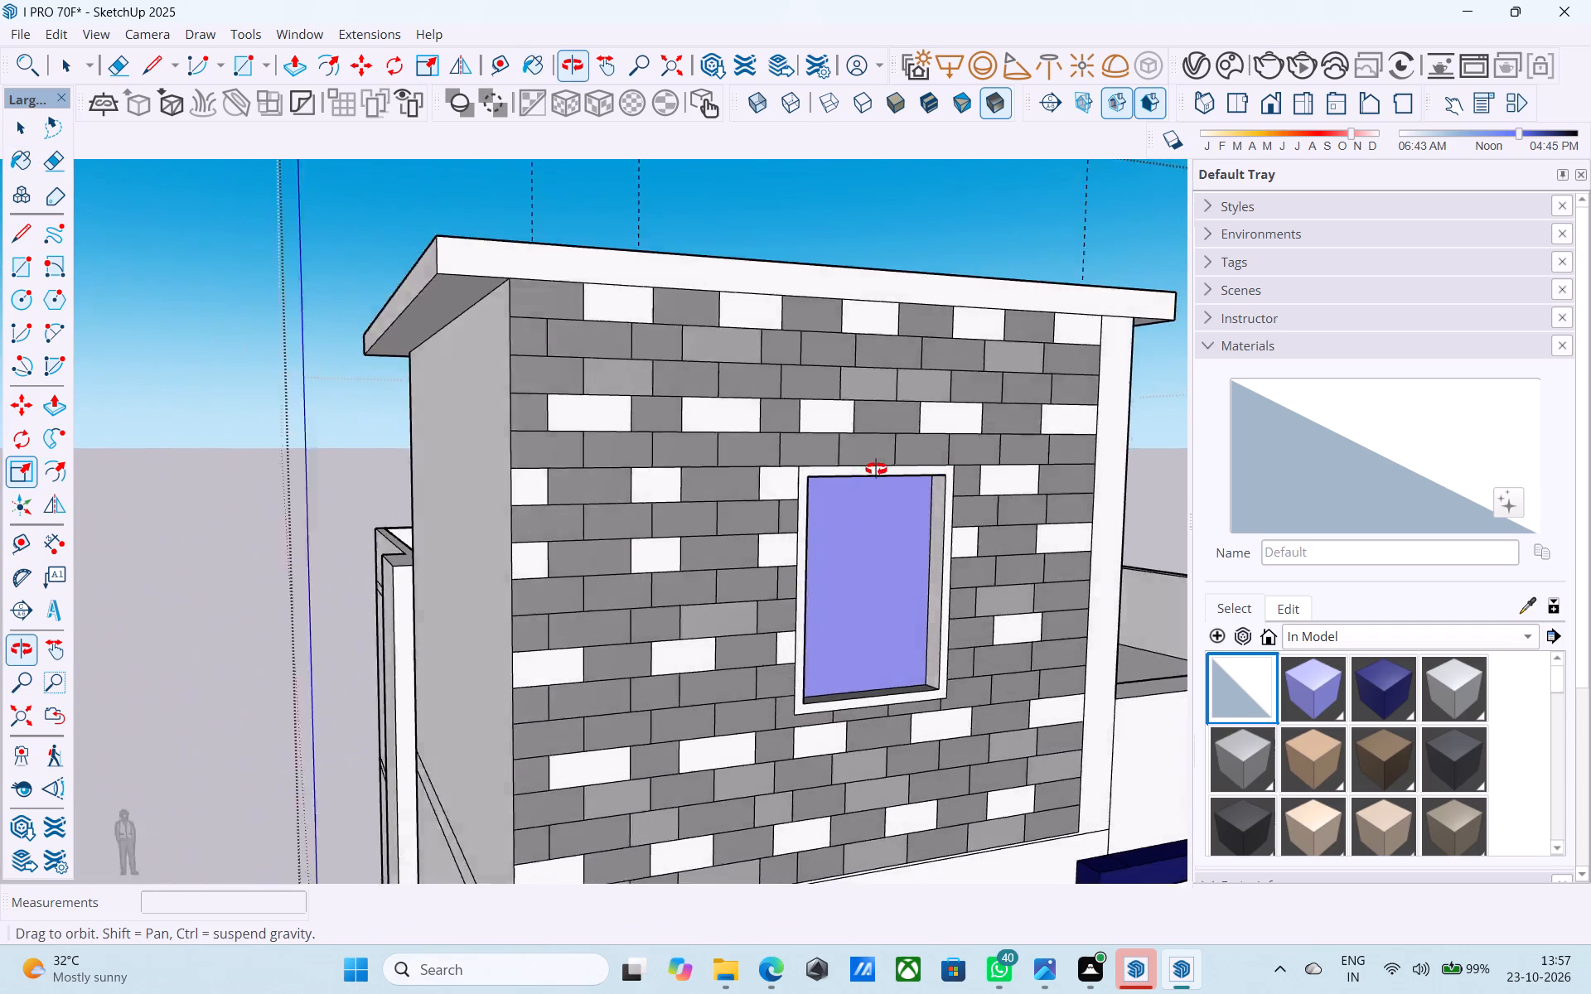
{"action": "middle_click_drag", "start_coordinate": [876, 469], "coordinate": [525, 699]}
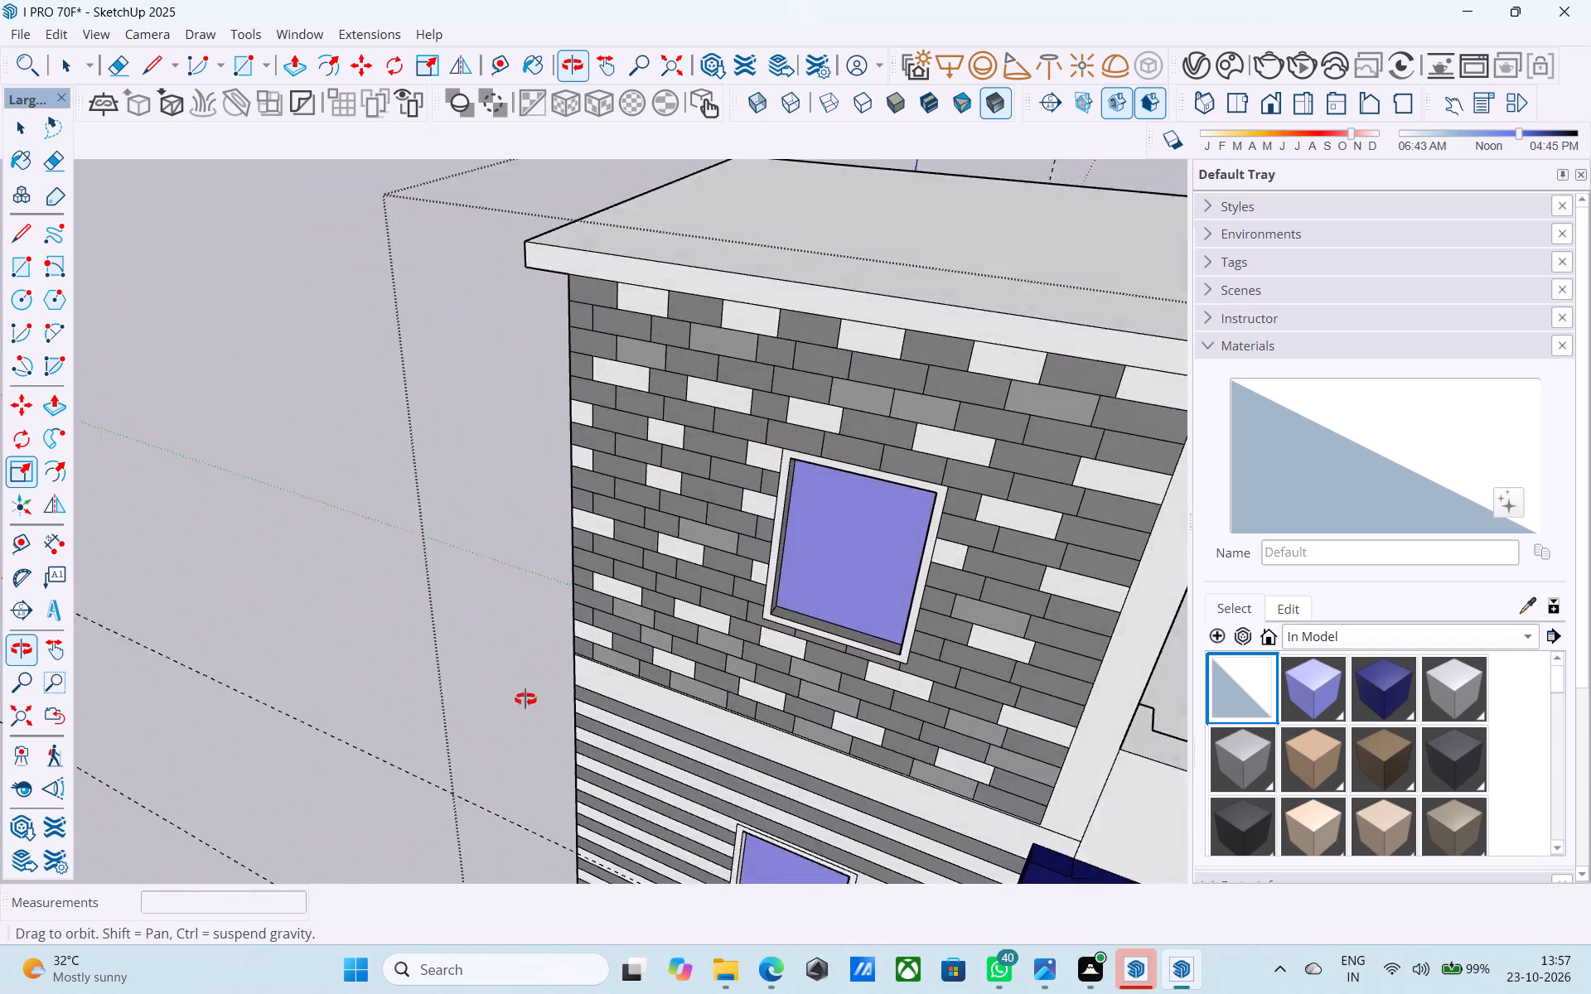
{"action": "middle_click_drag", "start_coordinate": [525, 699], "coordinate": [530, 702]}
{"action": "scroll", "coordinate": [675, 612], "scroll_direction": "up", "scroll_amount": 10}
{"action": "middle_click_drag", "start_coordinate": [883, 601], "coordinate": [583, 551]}
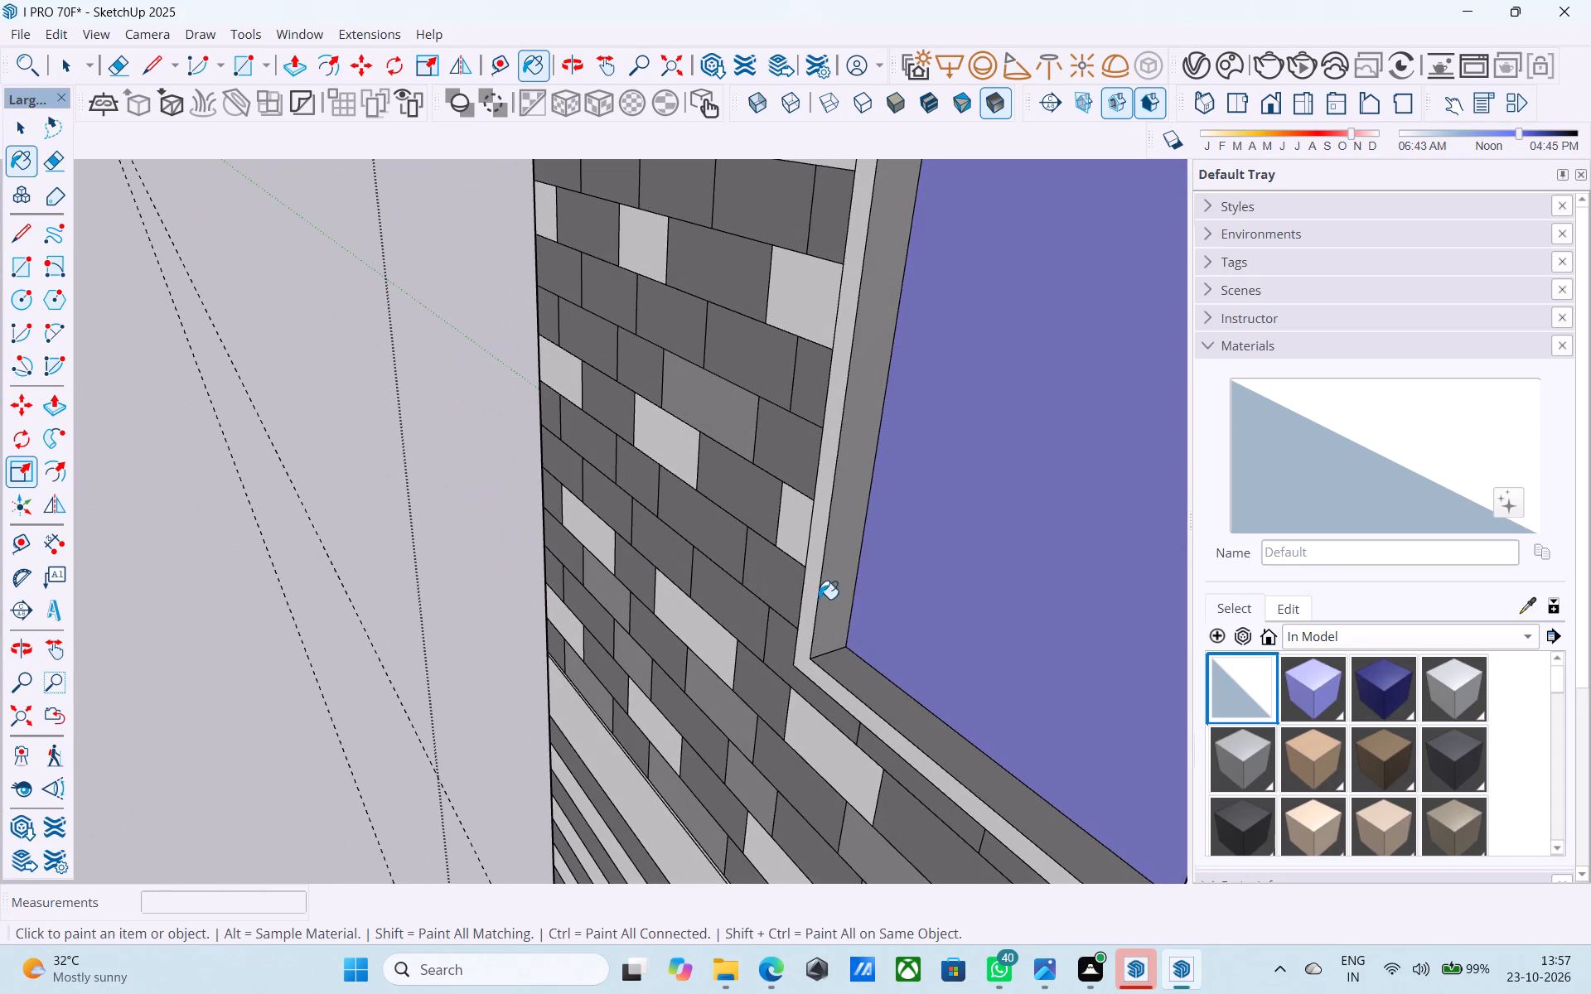
{"action": "left_click", "coordinate": [819, 599]}
{"action": "left_click", "coordinate": [849, 662]}
{"action": "left_click", "coordinate": [844, 602]}
Paint the top reveal of the upper brick panel's window with the Default material.
{"action": "scroll", "coordinate": [708, 587], "scroll_direction": "down", "scroll_amount": 5}
{"action": "middle_click_drag", "start_coordinate": [715, 601], "coordinate": [1028, 408]}
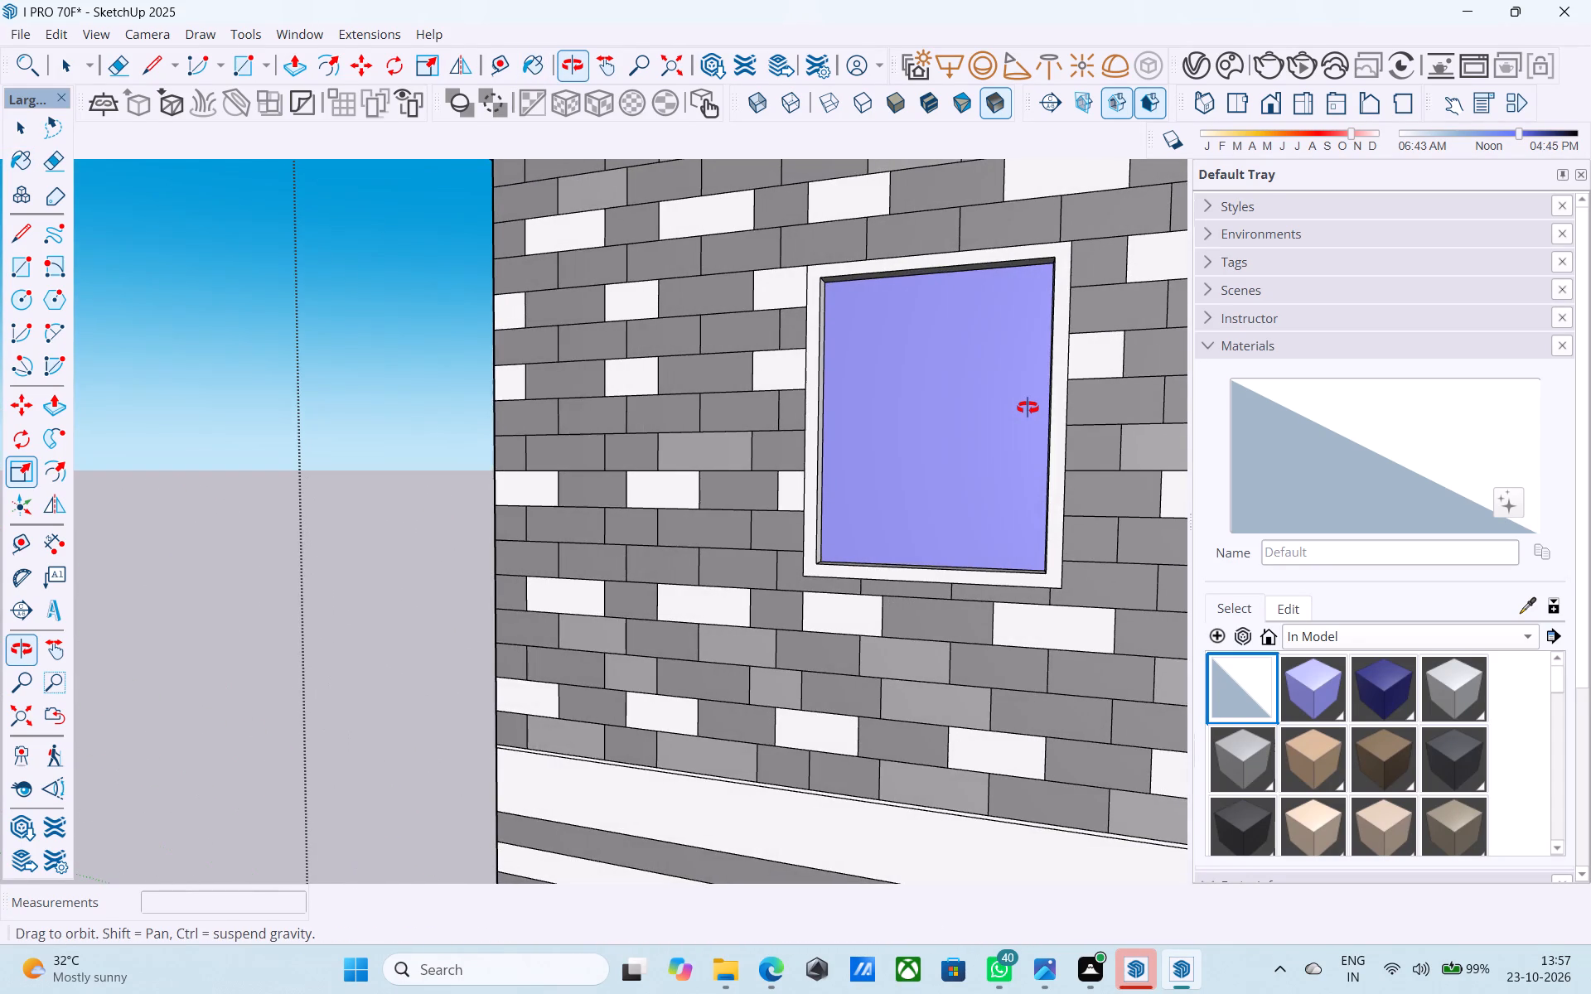
{"action": "middle_click_drag", "start_coordinate": [1028, 408], "coordinate": [1241, 257]}
{"action": "scroll", "coordinate": [1068, 419], "scroll_direction": "up", "scroll_amount": 5}
{"action": "scroll", "coordinate": [974, 446], "scroll_direction": "up", "scroll_amount": 2}
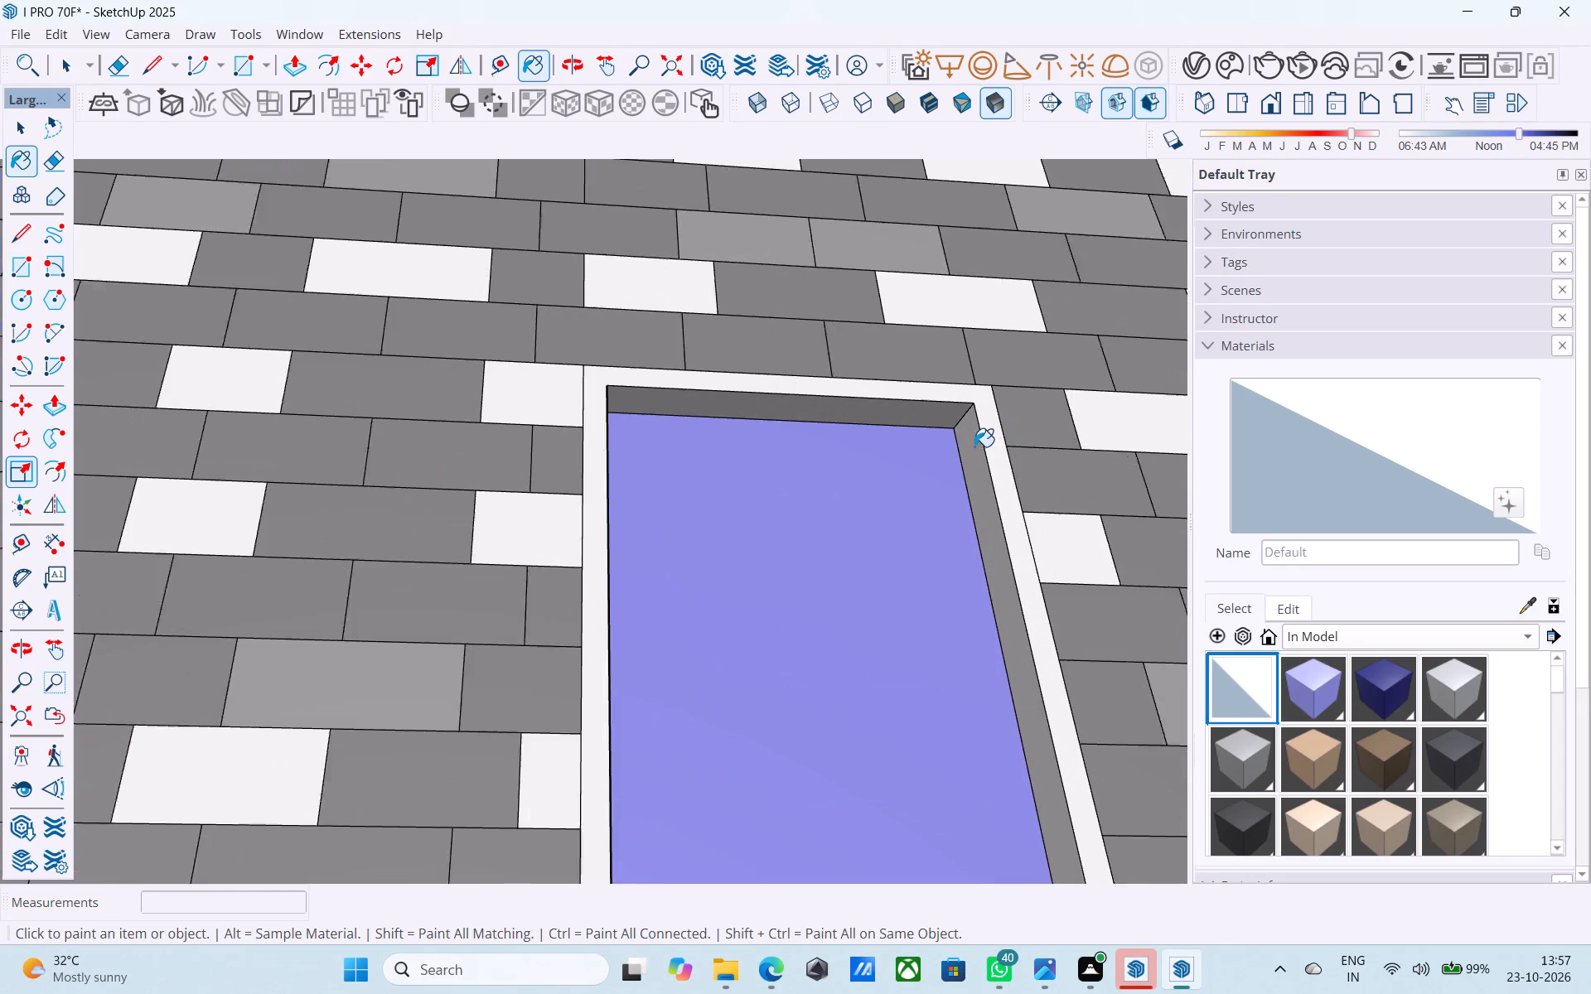
{"action": "scroll", "coordinate": [974, 446], "scroll_direction": "up", "scroll_amount": 2}
{"action": "left_click", "coordinate": [969, 444]}
{"action": "left_click", "coordinate": [936, 405]}
{"action": "left_click", "coordinate": [965, 440]}
{"action": "left_click", "coordinate": [965, 431]}
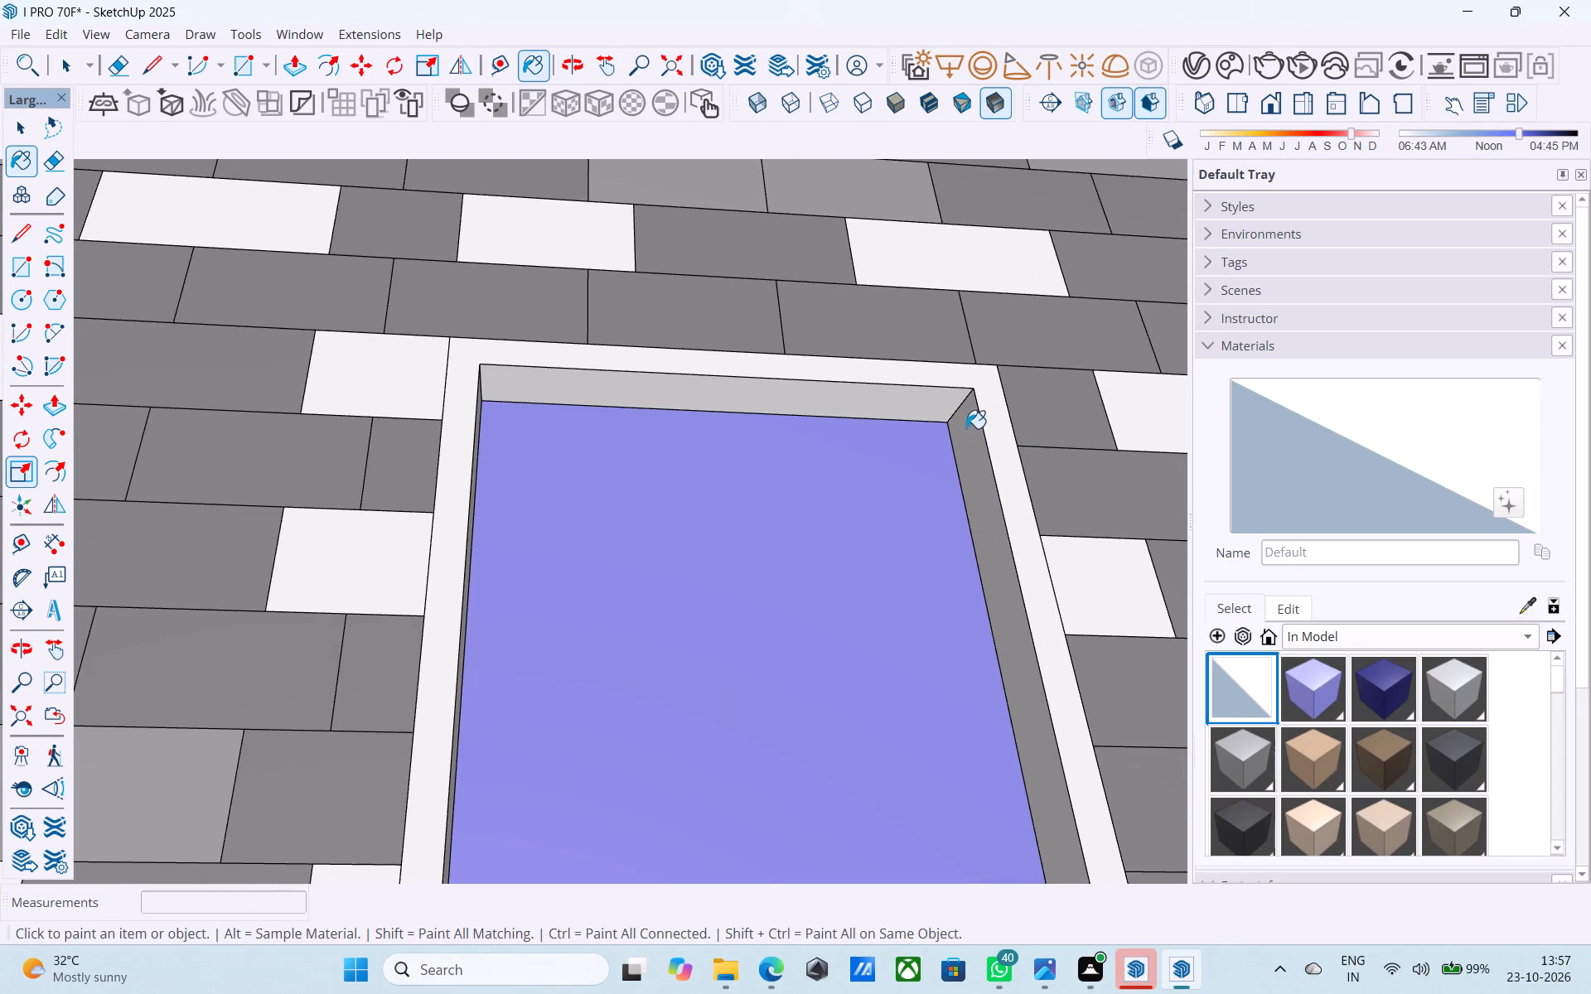
Check the repainted frame and reveals of the upper brick panel's window from both sides.
{"action": "scroll", "coordinate": [956, 385], "scroll_direction": "down", "scroll_amount": 6}
{"action": "middle_click_drag", "start_coordinate": [955, 388], "coordinate": [1071, 496]}
{"action": "middle_click_drag", "start_coordinate": [998, 519], "coordinate": [1207, 554]}
{"action": "scroll", "coordinate": [991, 567], "scroll_direction": "up", "scroll_amount": 2}
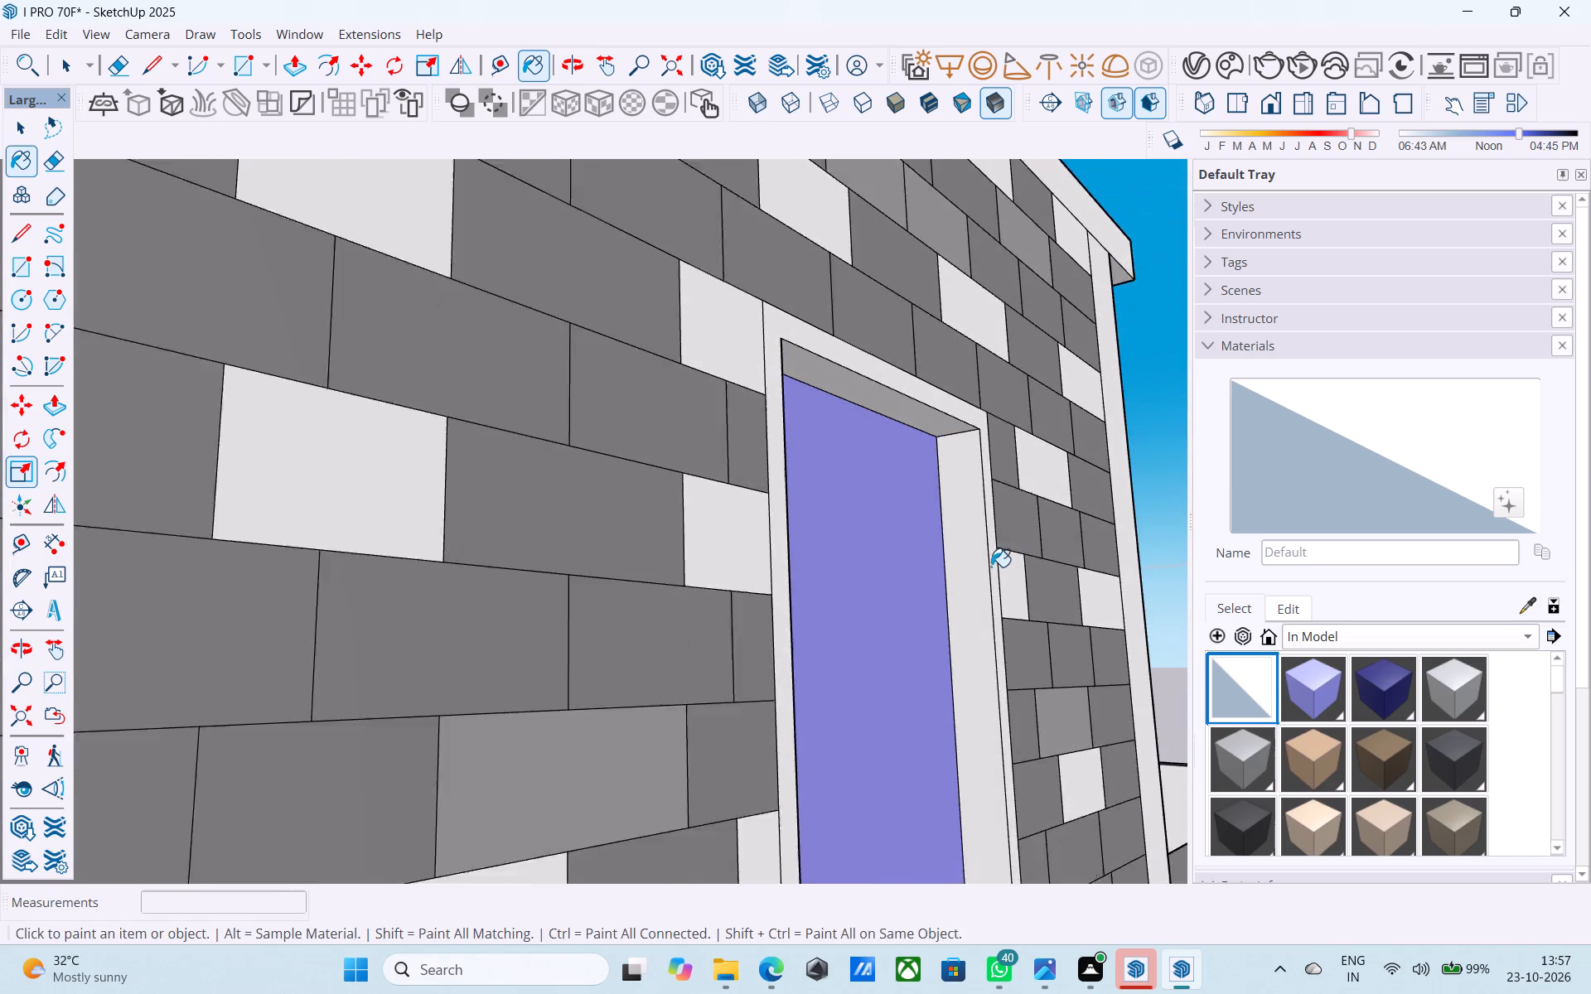
{"action": "scroll", "coordinate": [991, 567], "scroll_direction": "up", "scroll_amount": 1}
{"action": "middle_click_drag", "start_coordinate": [963, 556], "coordinate": [241, 574]}
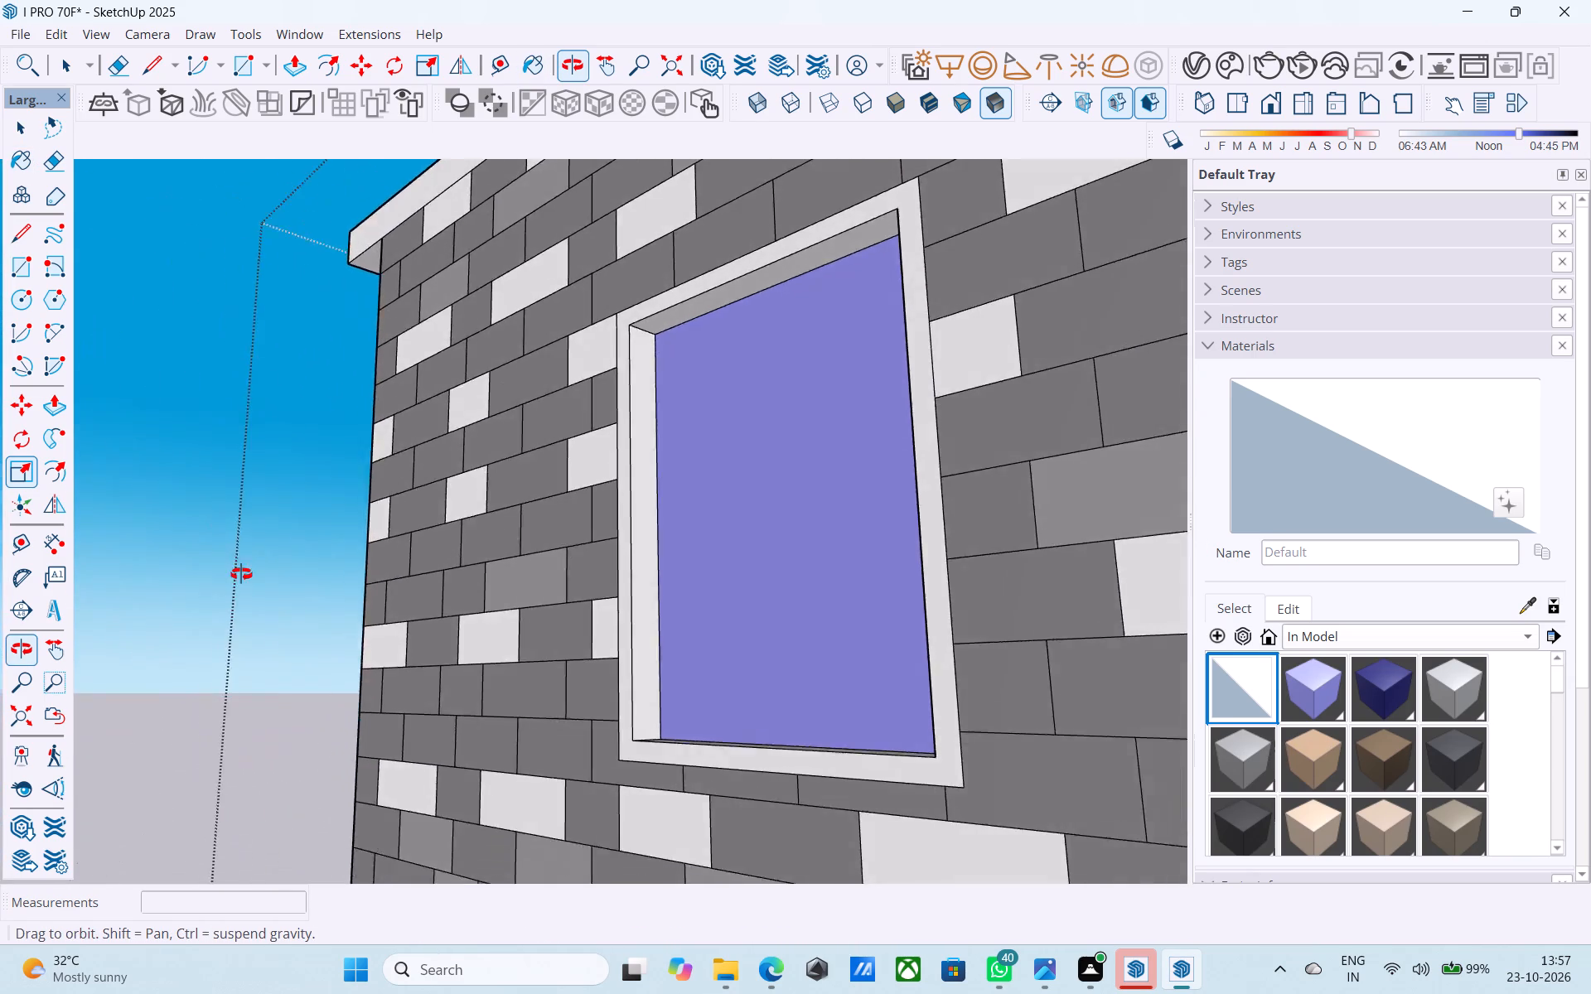
{"action": "middle_click_drag", "start_coordinate": [241, 574], "coordinate": [578, 615]}
{"action": "scroll", "coordinate": [638, 548], "scroll_direction": "down", "scroll_amount": 12}
{"action": "middle_click_drag", "start_coordinate": [655, 533], "coordinate": [628, 511]}
{"action": "scroll", "coordinate": [638, 417], "scroll_direction": "down", "scroll_amount": 6}
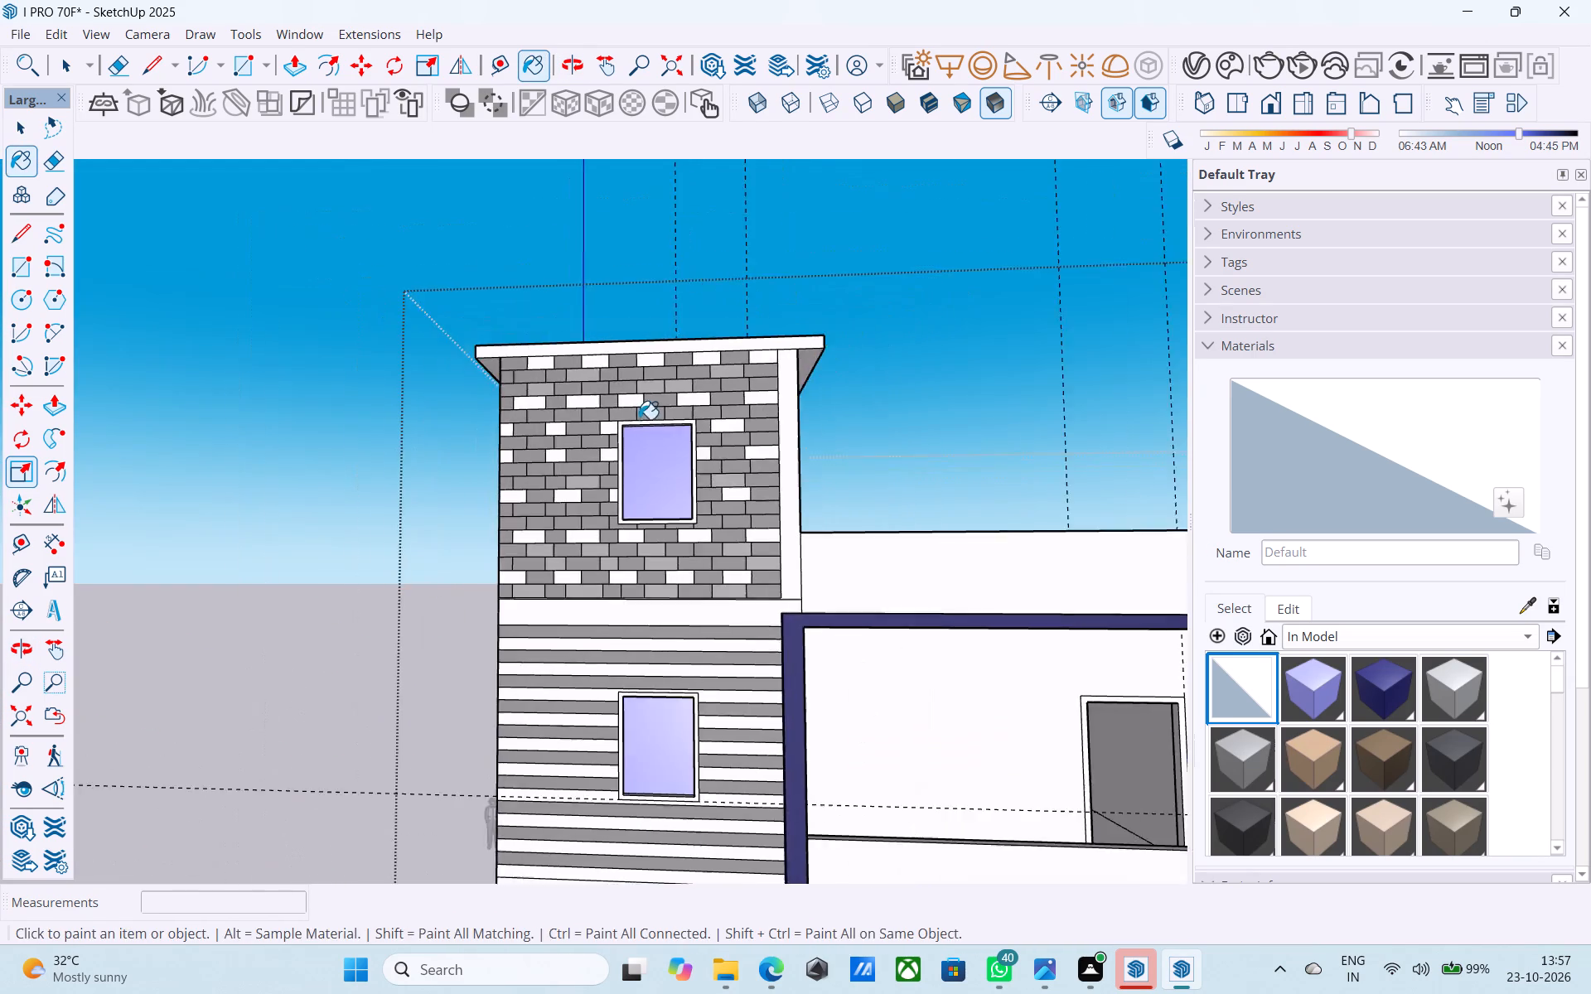
Paint the lower brick panel's window frame and its left and right reveals with the Default material.
{"action": "scroll", "coordinate": [639, 419], "scroll_direction": "up", "scroll_amount": 1}
{"action": "scroll", "coordinate": [640, 416], "scroll_direction": "down", "scroll_amount": 6}
{"action": "middle_click_drag", "start_coordinate": [650, 610], "coordinate": [441, 654]}
{"action": "scroll", "coordinate": [446, 654], "scroll_direction": "up", "scroll_amount": 14}
{"action": "scroll", "coordinate": [578, 499], "scroll_direction": "down", "scroll_amount": 2}
{"action": "scroll", "coordinate": [594, 455], "scroll_direction": "up", "scroll_amount": 1}
{"action": "scroll", "coordinate": [597, 450], "scroll_direction": "down", "scroll_amount": 4}
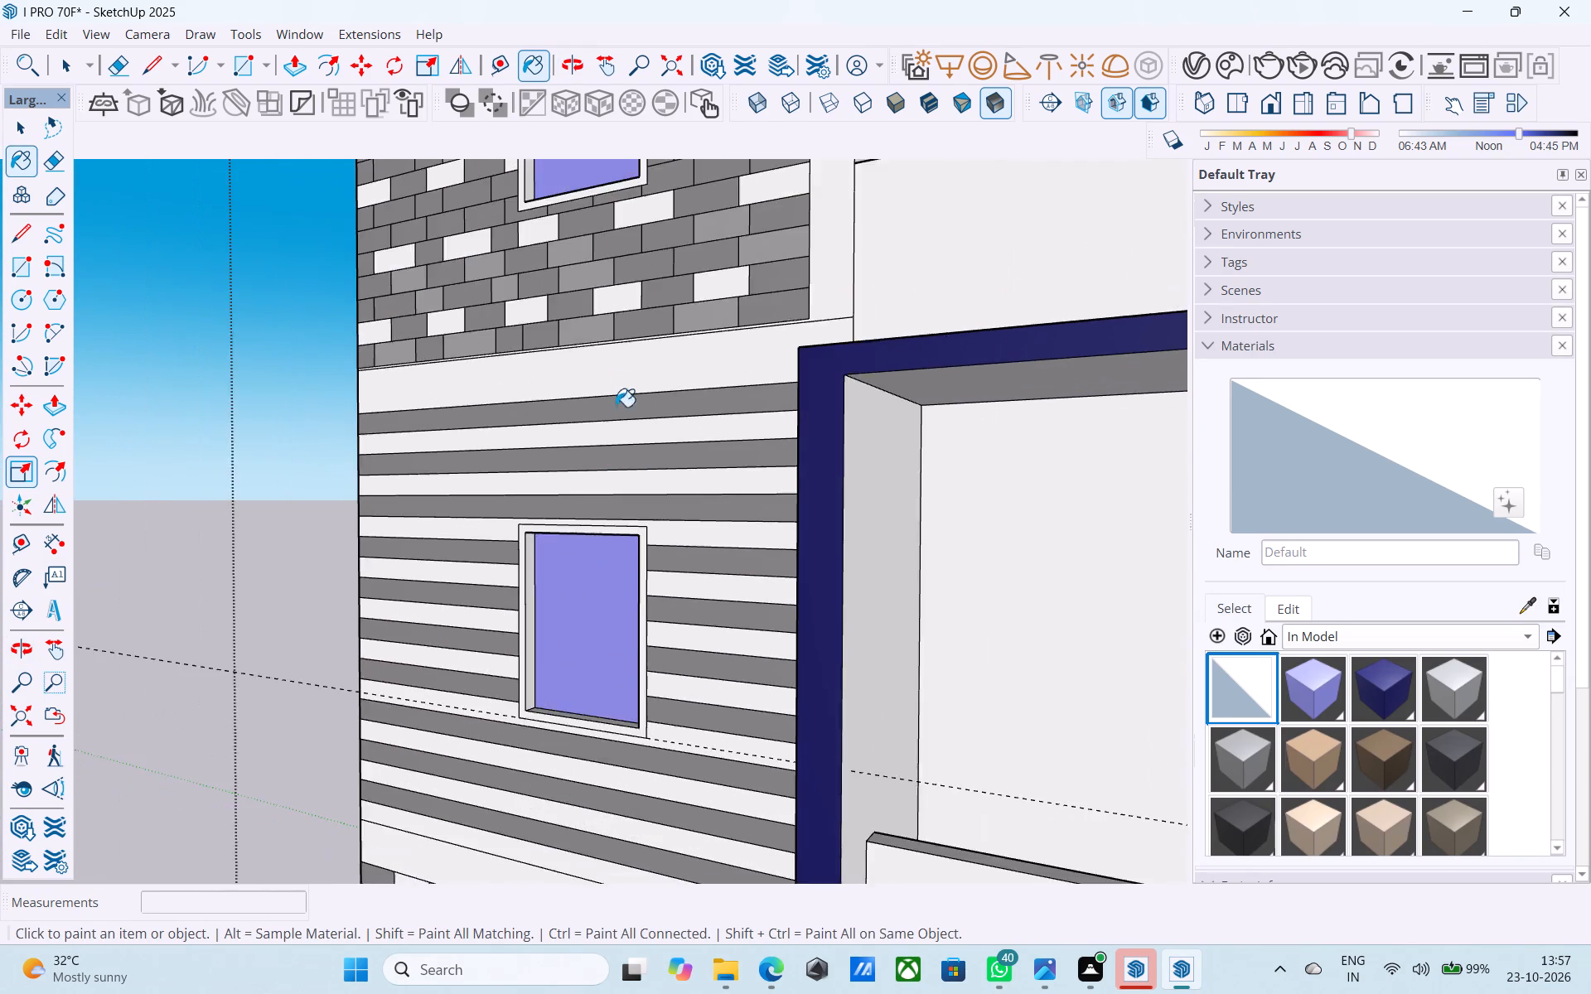
{"action": "scroll", "coordinate": [616, 407], "scroll_direction": "down", "scroll_amount": 11}
{"action": "scroll", "coordinate": [592, 711], "scroll_direction": "up", "scroll_amount": 20}
{"action": "scroll", "coordinate": [592, 711], "scroll_direction": "up", "scroll_amount": 1}
{"action": "left_click", "coordinate": [583, 674]}
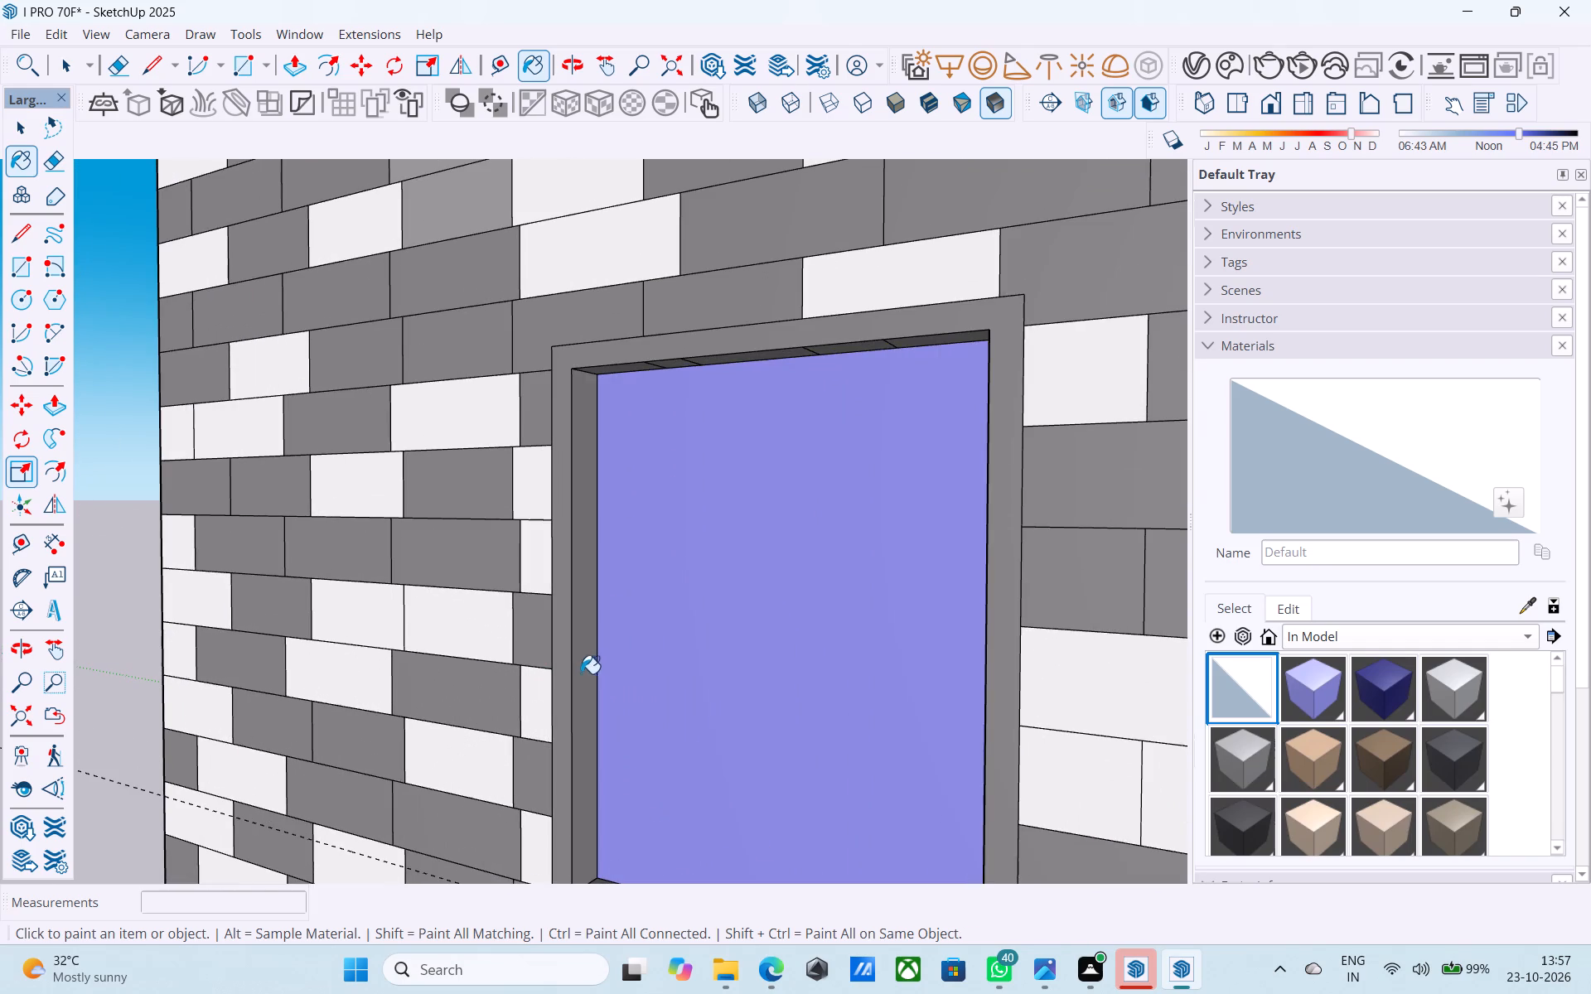
{"action": "left_click", "coordinate": [568, 659]}
{"action": "scroll", "coordinate": [570, 639], "scroll_direction": "down", "scroll_amount": 7}
{"action": "middle_click_drag", "start_coordinate": [642, 663], "coordinate": [1227, 615]}
{"action": "scroll", "coordinate": [1227, 615], "scroll_direction": "down", "scroll_amount": 1}
{"action": "scroll", "coordinate": [810, 617], "scroll_direction": "up", "scroll_amount": 5}
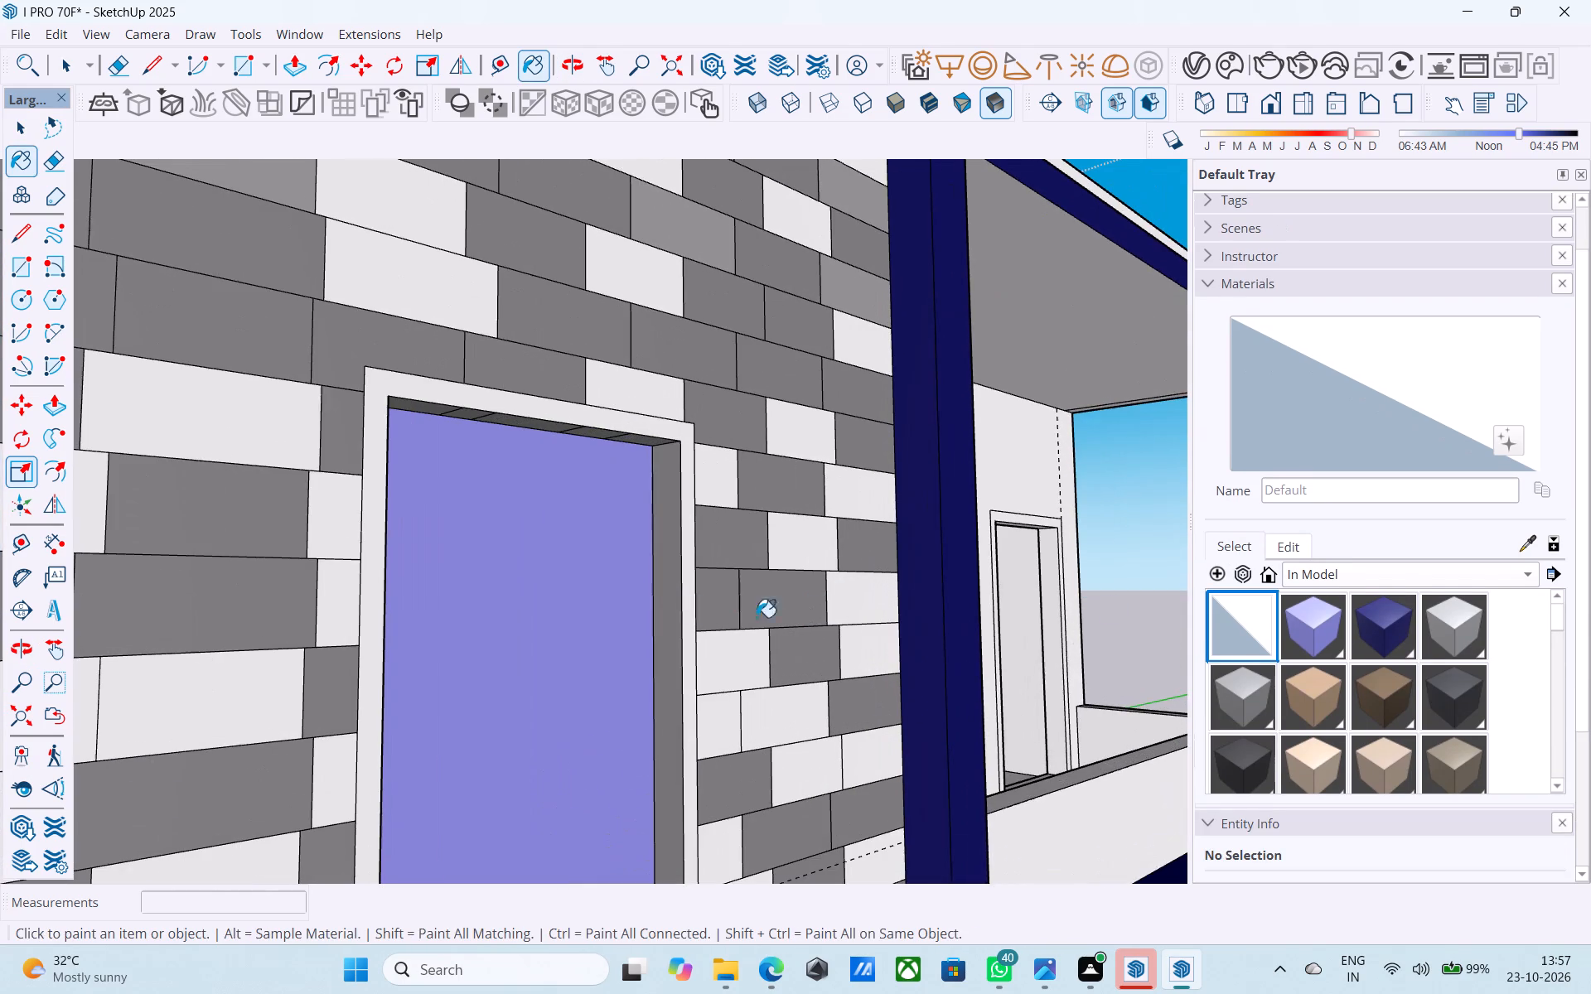
{"action": "left_click", "coordinate": [665, 604]}
Paint all five segments of the lower brick panel window's top reveal with the Default material.
{"action": "middle_click_drag", "start_coordinate": [590, 630], "coordinate": [608, 451]}
{"action": "scroll", "coordinate": [608, 451], "scroll_direction": "up", "scroll_amount": 7}
{"action": "left_click", "coordinate": [605, 448]}
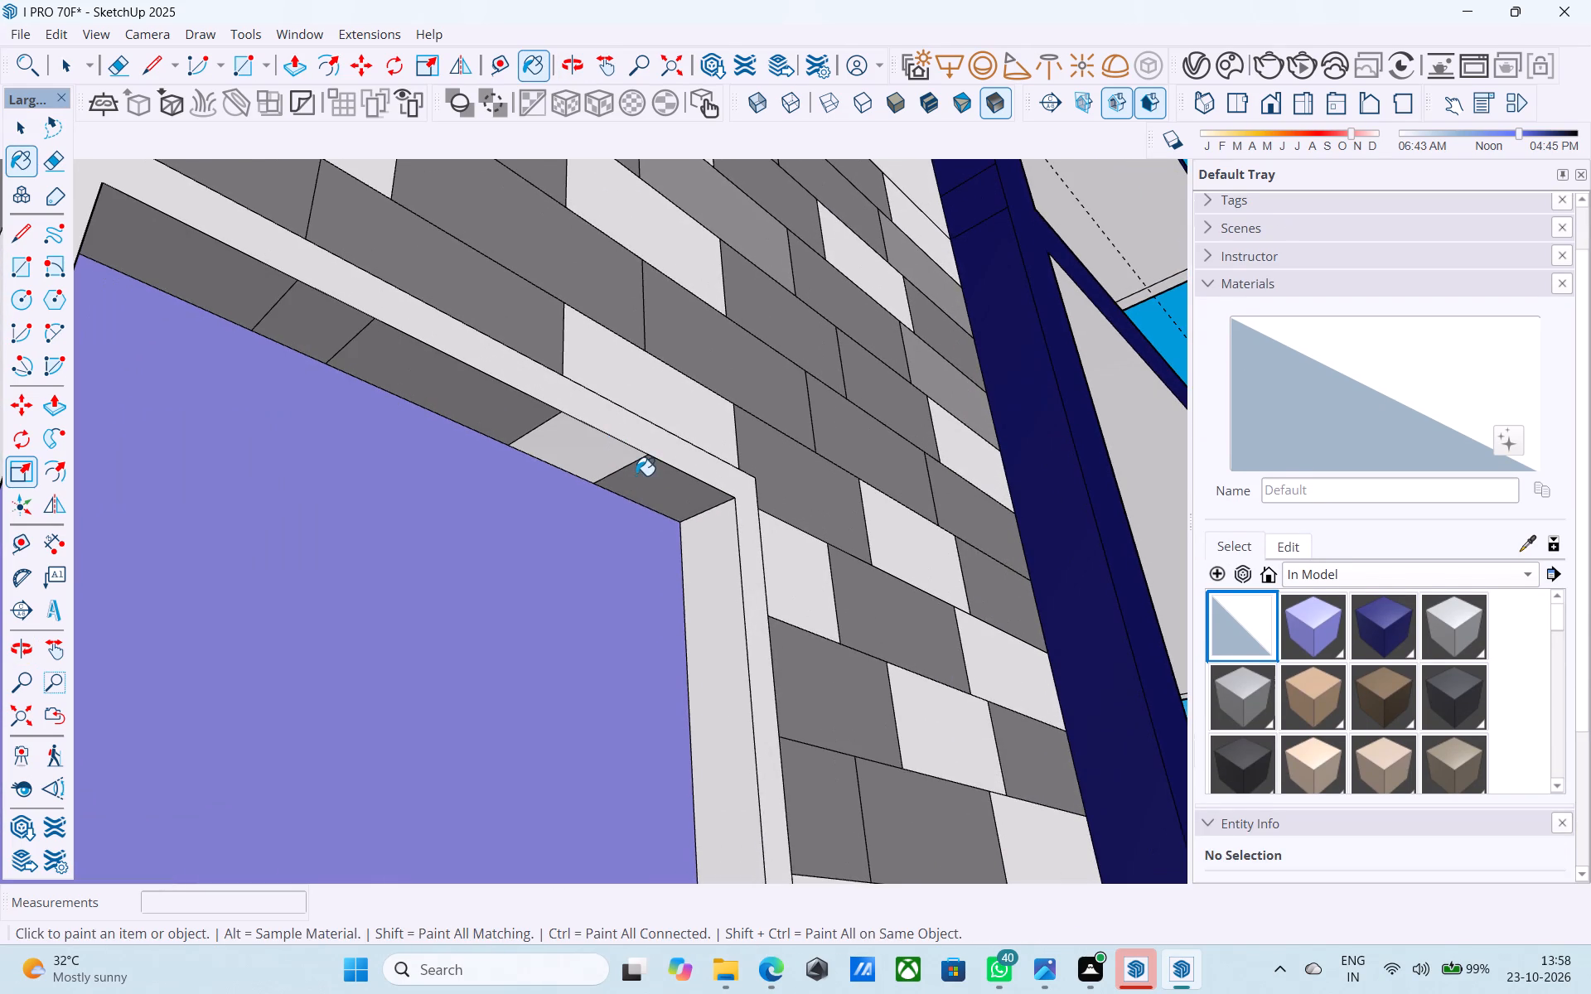
{"action": "left_click", "coordinate": [631, 473]}
{"action": "left_click", "coordinate": [444, 408]}
{"action": "left_click", "coordinate": [310, 298]}
{"action": "left_click", "coordinate": [236, 281]}
Paint the sill reveal of the lower brick panel's window with the Default material.
{"action": "scroll", "coordinate": [414, 282], "scroll_direction": "down", "scroll_amount": 6}
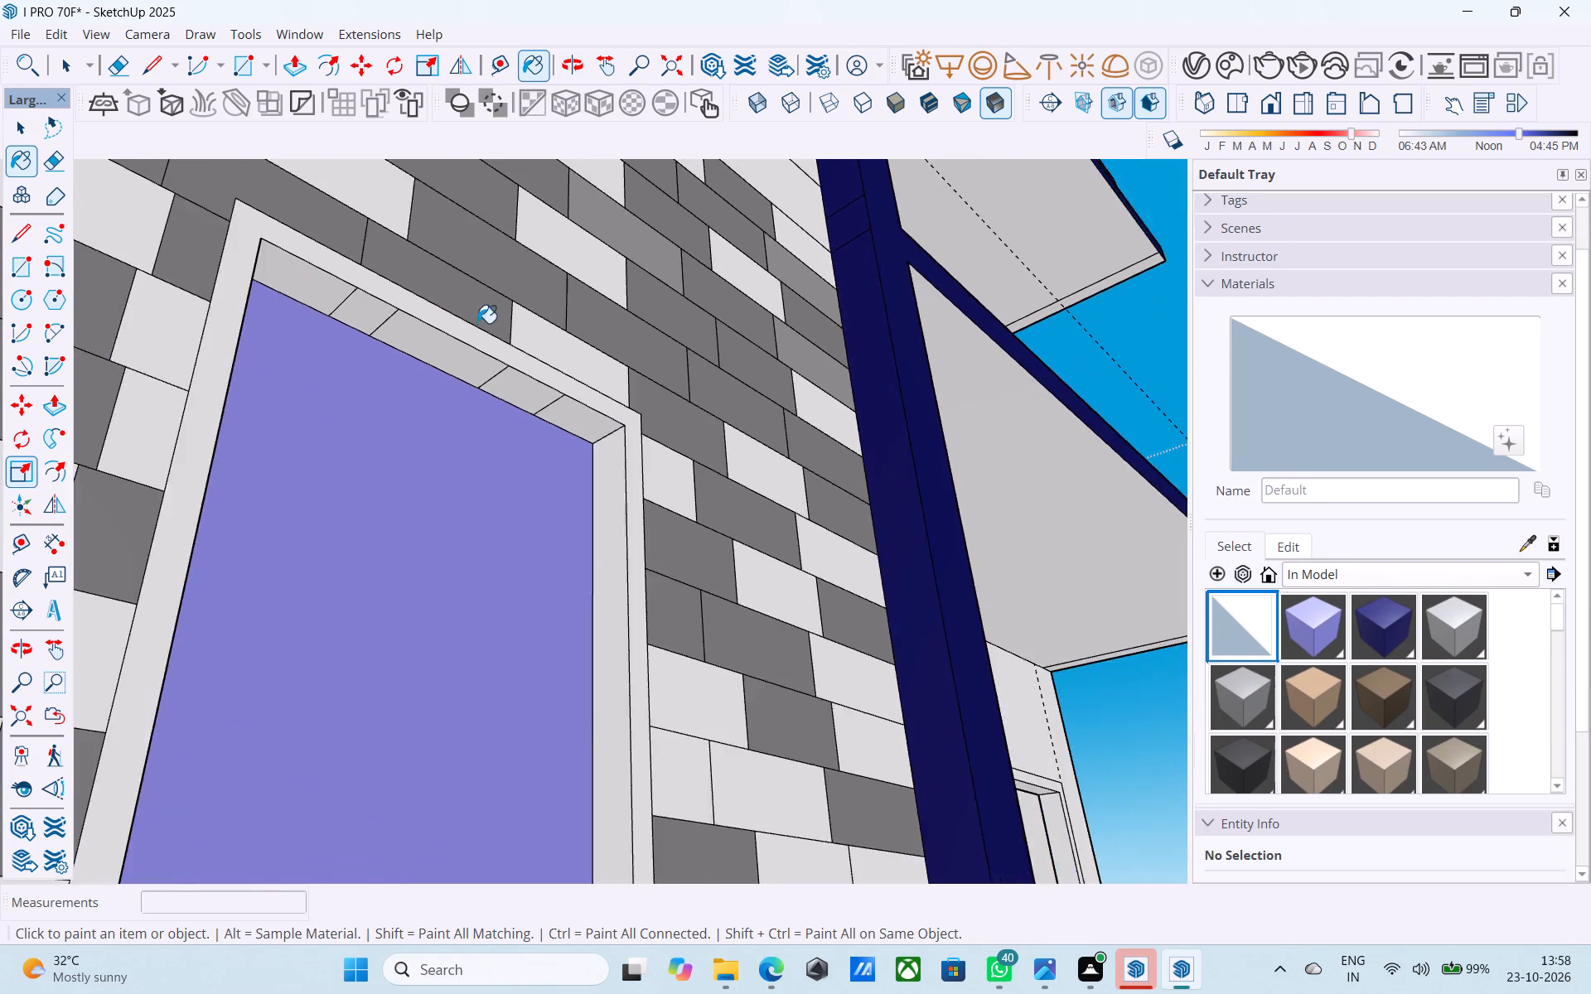
{"action": "scroll", "coordinate": [477, 323], "scroll_direction": "down", "scroll_amount": 11}
{"action": "middle_click_drag", "start_coordinate": [503, 509], "coordinate": [447, 885]}
{"action": "scroll", "coordinate": [536, 527], "scroll_direction": "up", "scroll_amount": 7}
{"action": "left_click", "coordinate": [493, 560]}
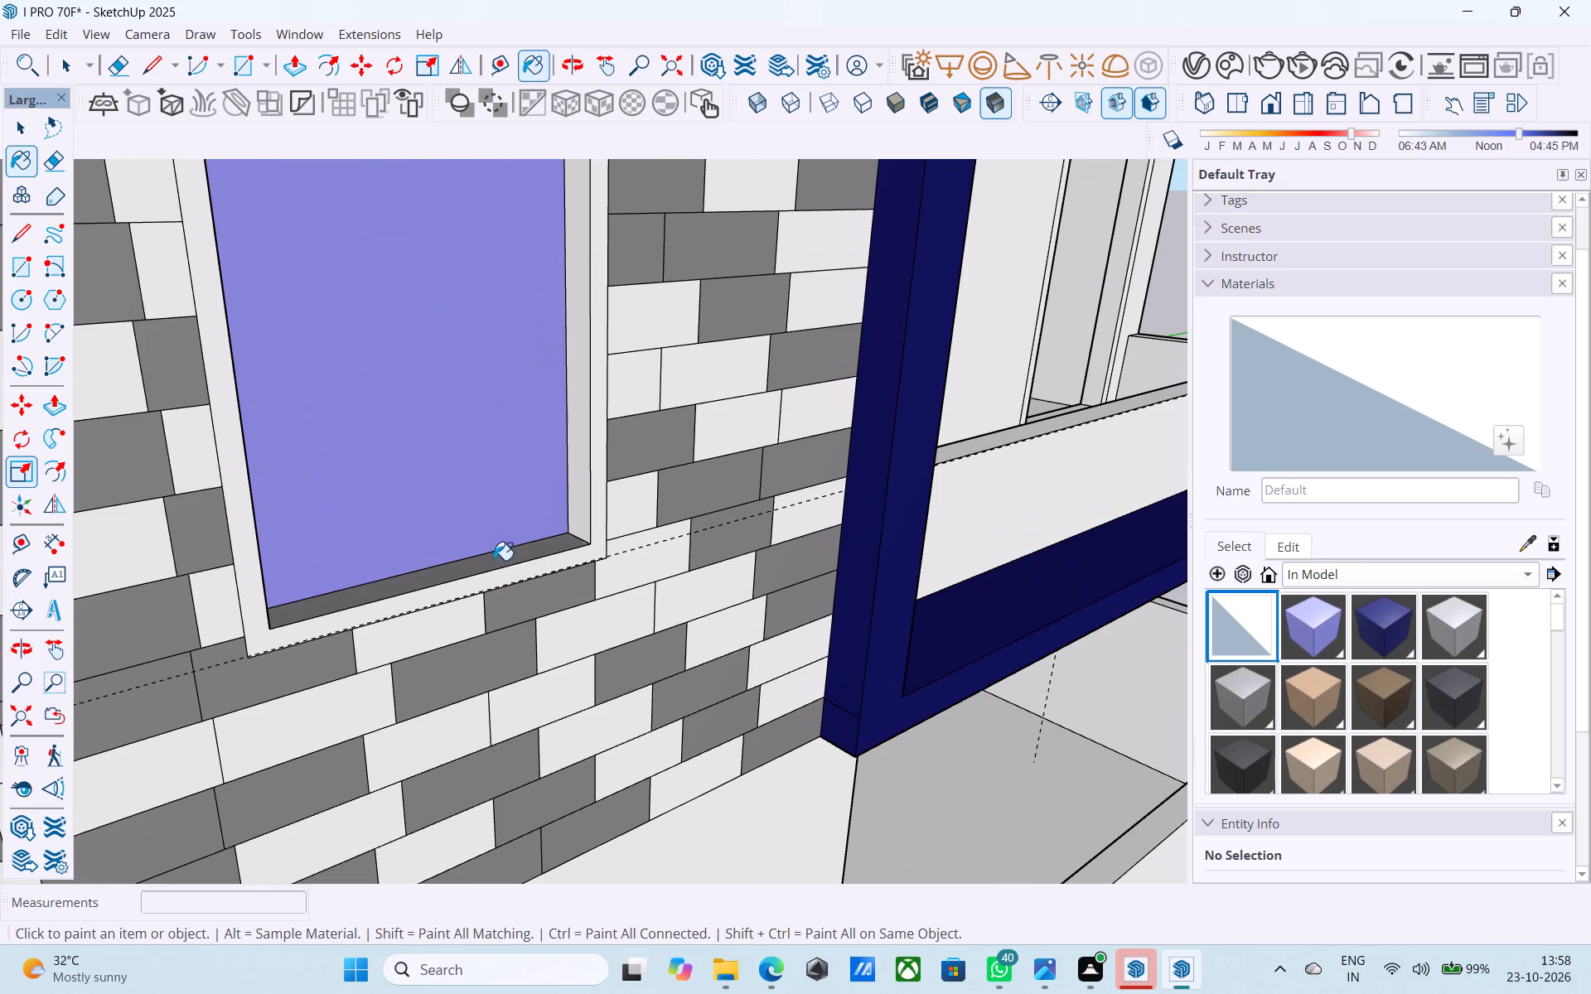
{"action": "scroll", "coordinate": [568, 528], "scroll_direction": "up", "scroll_amount": 1}
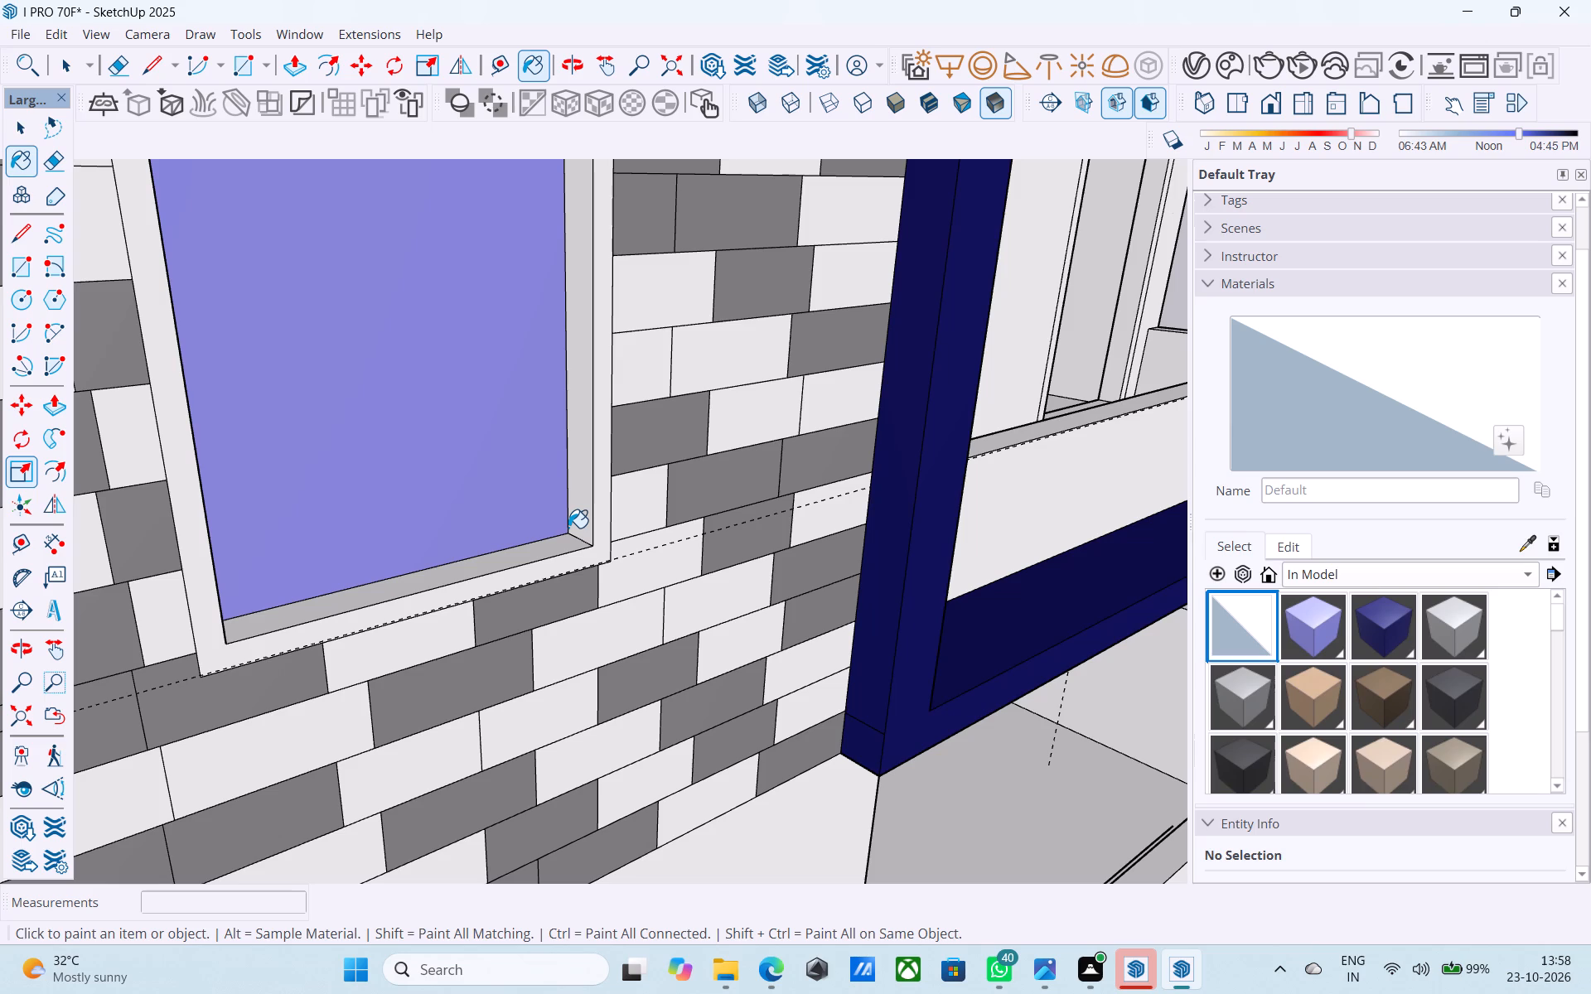
Push/Pull the lower brick panel's window frame outward by 4".
{"action": "scroll", "coordinate": [568, 528], "scroll_direction": "down", "scroll_amount": 5}
{"action": "middle_click_drag", "start_coordinate": [568, 528], "coordinate": [540, 529]}
{"action": "scroll", "coordinate": [543, 516], "scroll_direction": "down", "scroll_amount": 6}
{"action": "middle_click_drag", "start_coordinate": [543, 515], "coordinate": [55, 652]}
{"action": "middle_click_drag", "start_coordinate": [395, 485], "coordinate": [467, 661]}
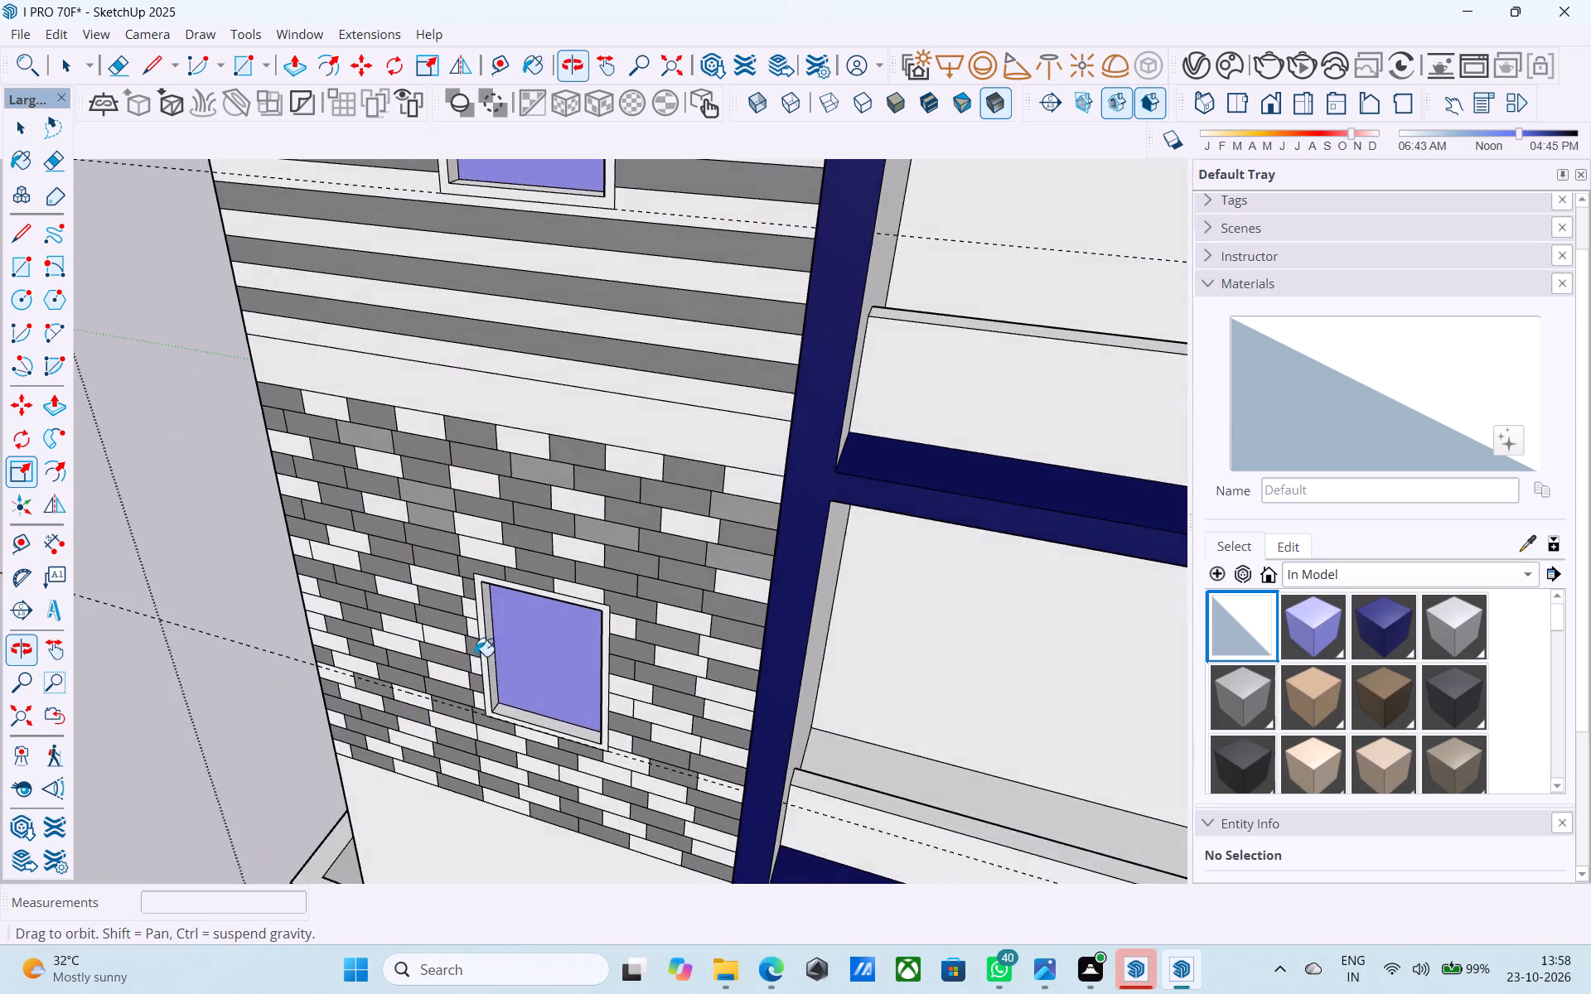
{"action": "scroll", "coordinate": [516, 632], "scroll_direction": "up", "scroll_amount": 13}
{"action": "key", "text": "space"}
{"action": "left_click", "coordinate": [627, 554]}
{"action": "key", "text": "p"}
{"action": "left_click", "coordinate": [627, 554]}
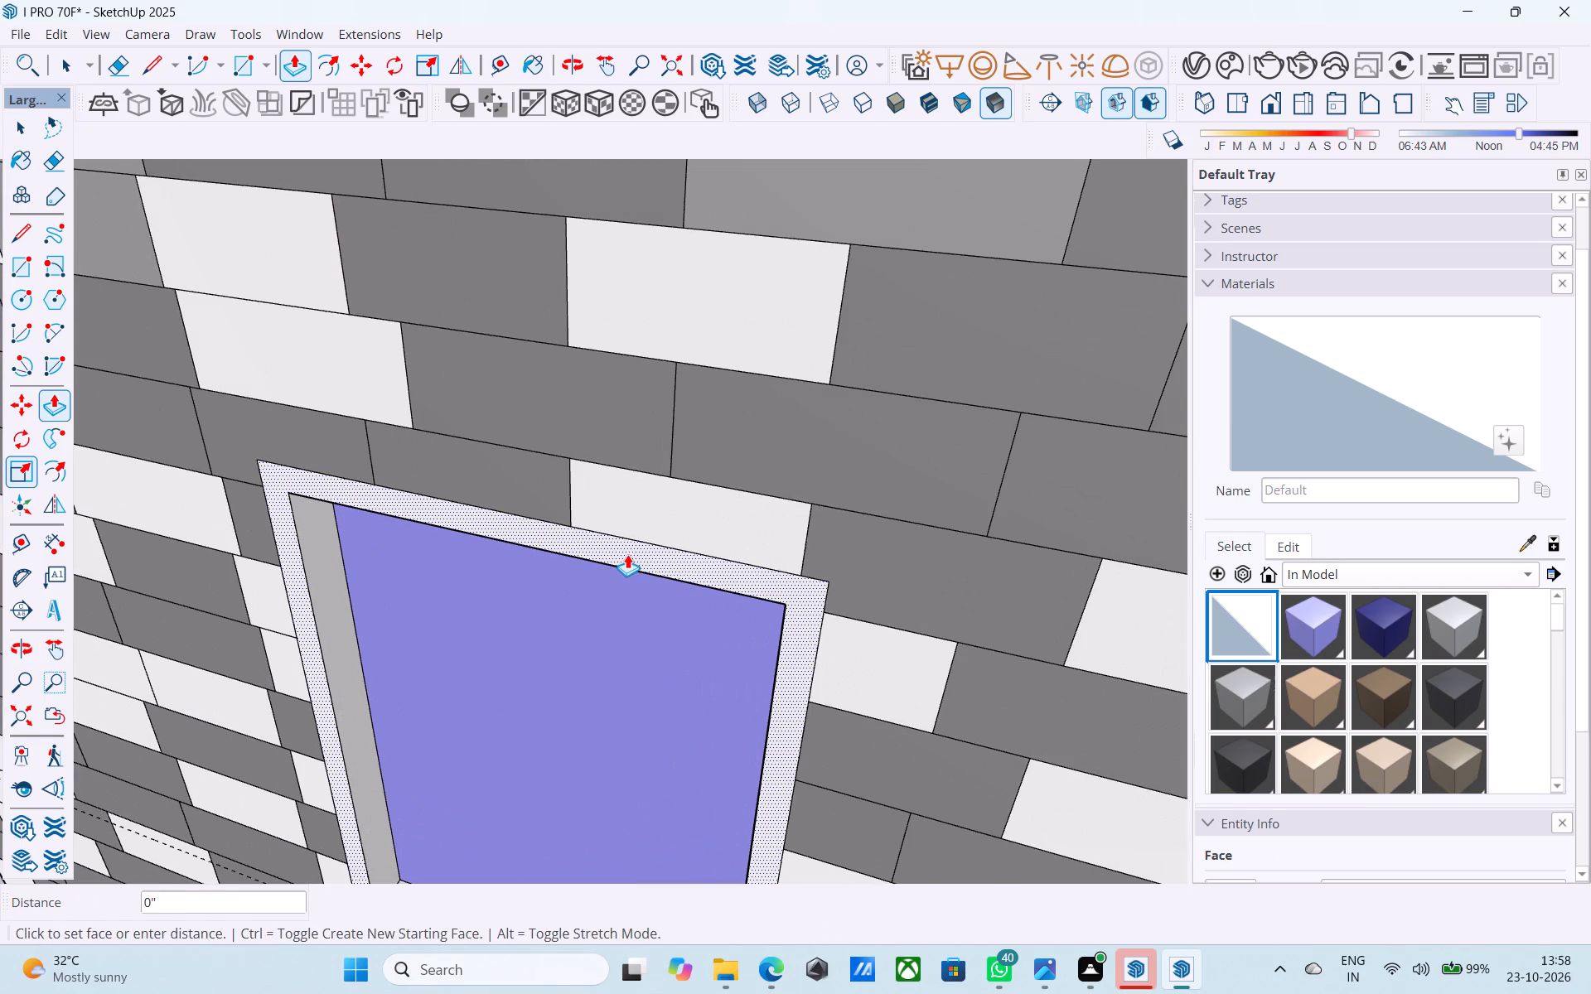
{"action": "type", "text": "4\""}
{"action": "key", "text": "Return"}
{"action": "key", "text": "space"}
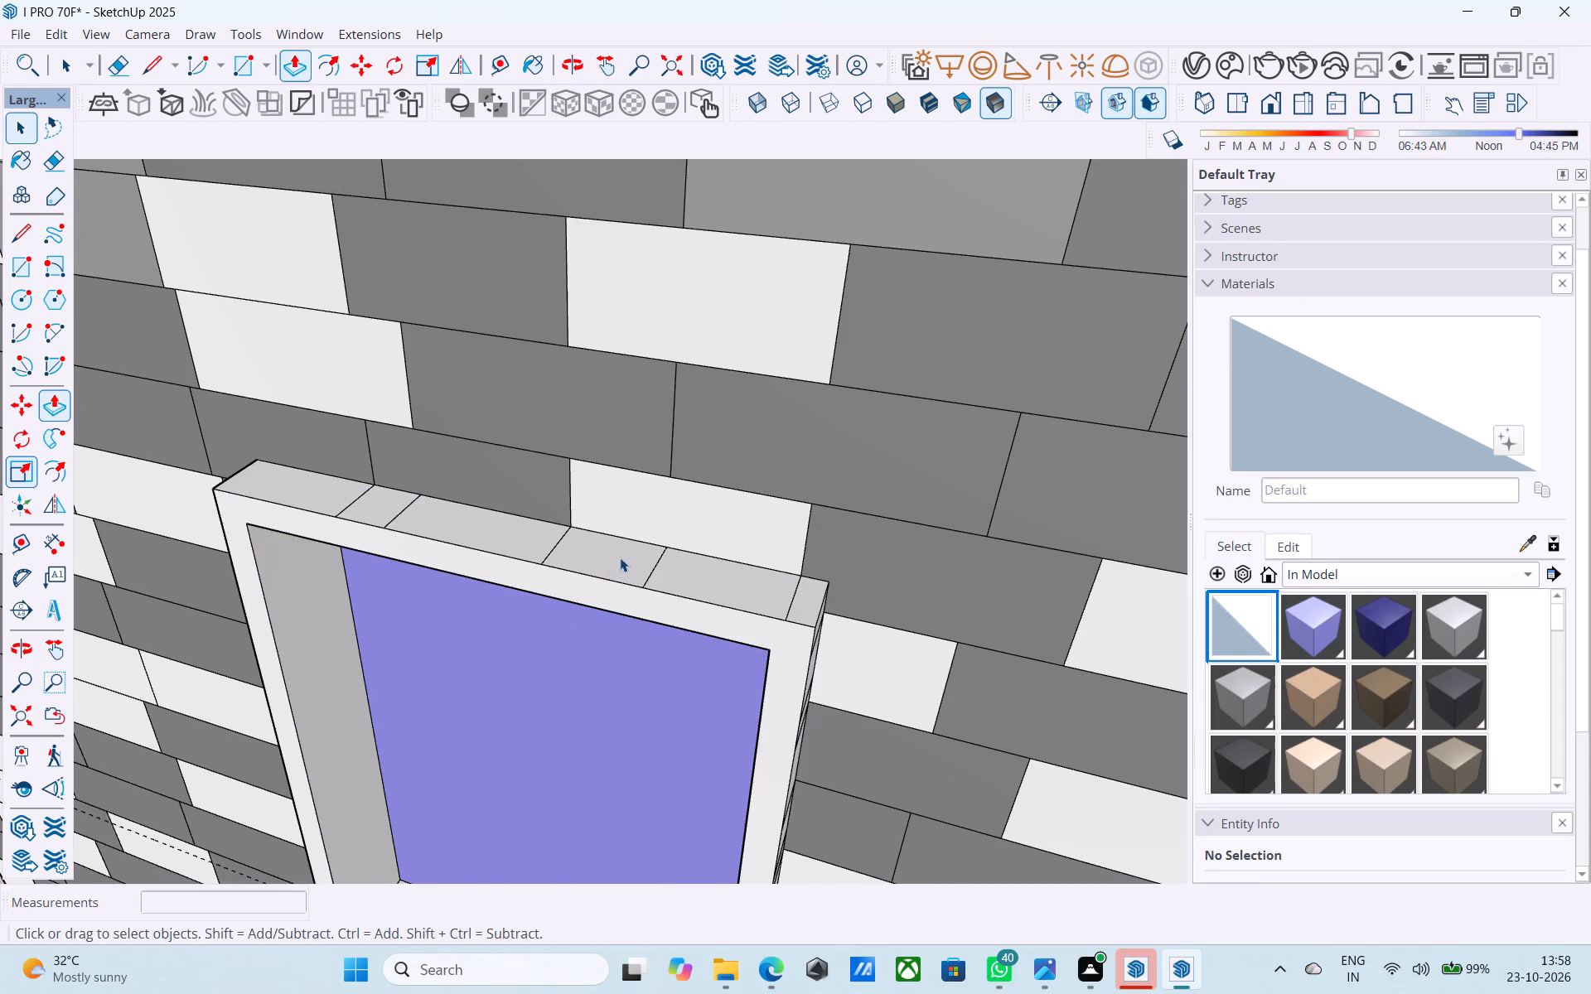
Repeat the 4" outward Push/Pull on the frame of the middle striped panel's window.
{"action": "scroll", "coordinate": [620, 556], "scroll_direction": "down", "scroll_amount": 6}
{"action": "middle_click_drag", "start_coordinate": [620, 556], "coordinate": [698, 447]}
{"action": "scroll", "coordinate": [692, 437], "scroll_direction": "down", "scroll_amount": 8}
{"action": "middle_click_drag", "start_coordinate": [676, 476], "coordinate": [673, 490]}
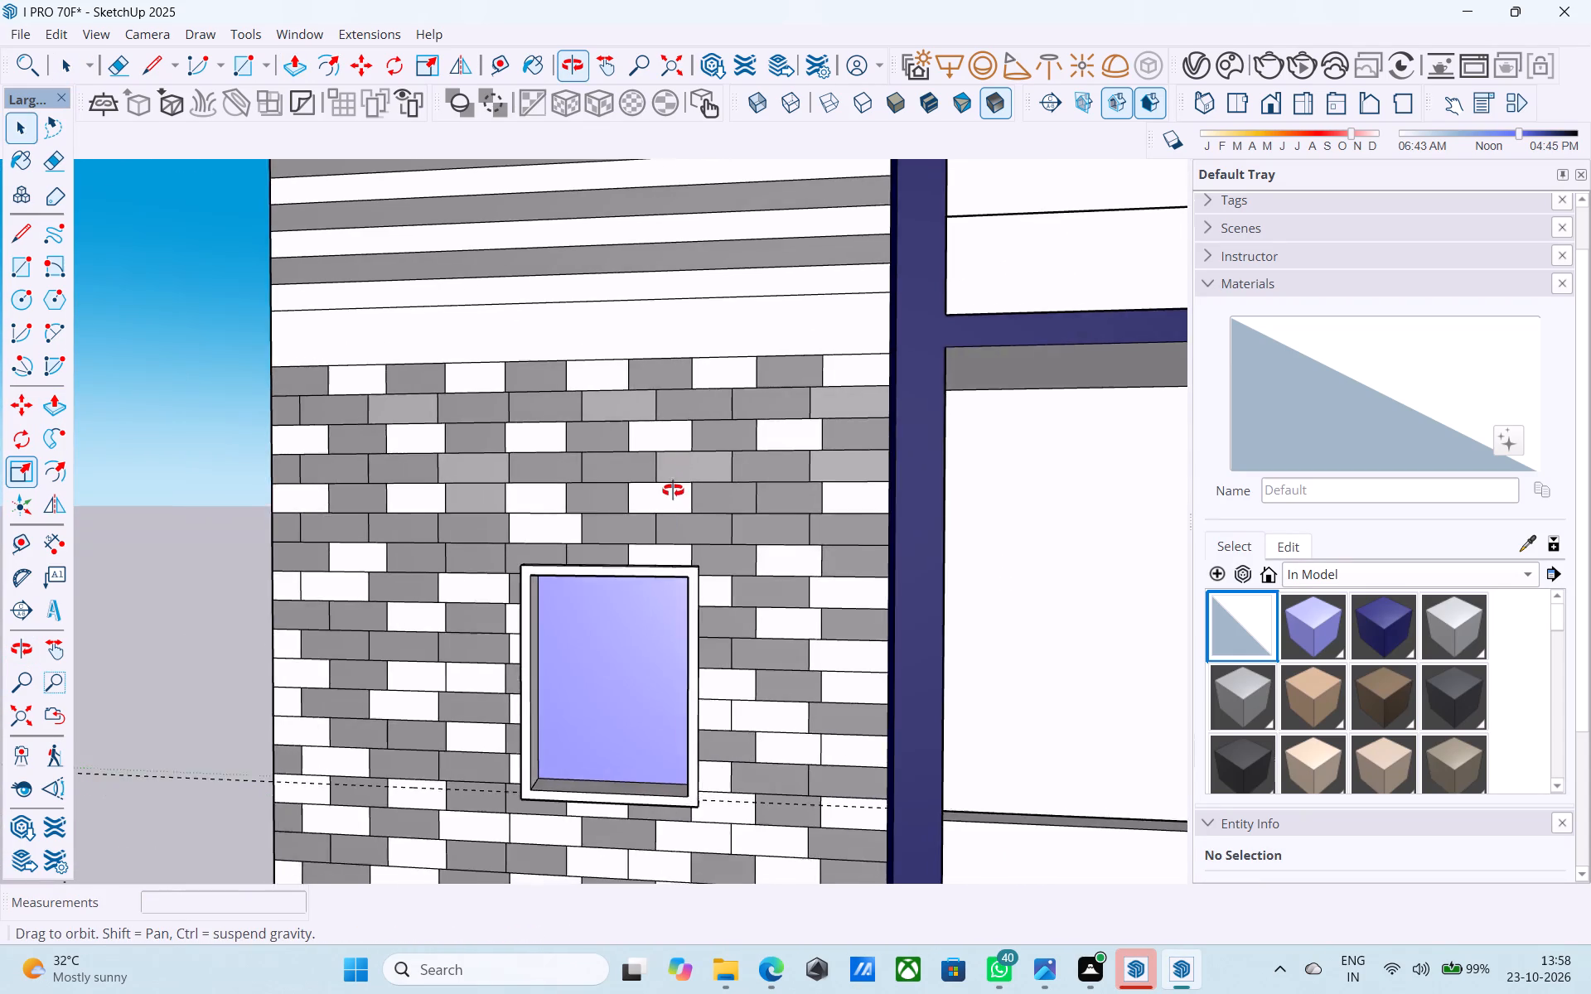
{"action": "middle_click_drag", "start_coordinate": [673, 490], "coordinate": [767, 622]}
{"action": "middle_click_drag", "start_coordinate": [675, 527], "coordinate": [660, 744], "text": "shift"}
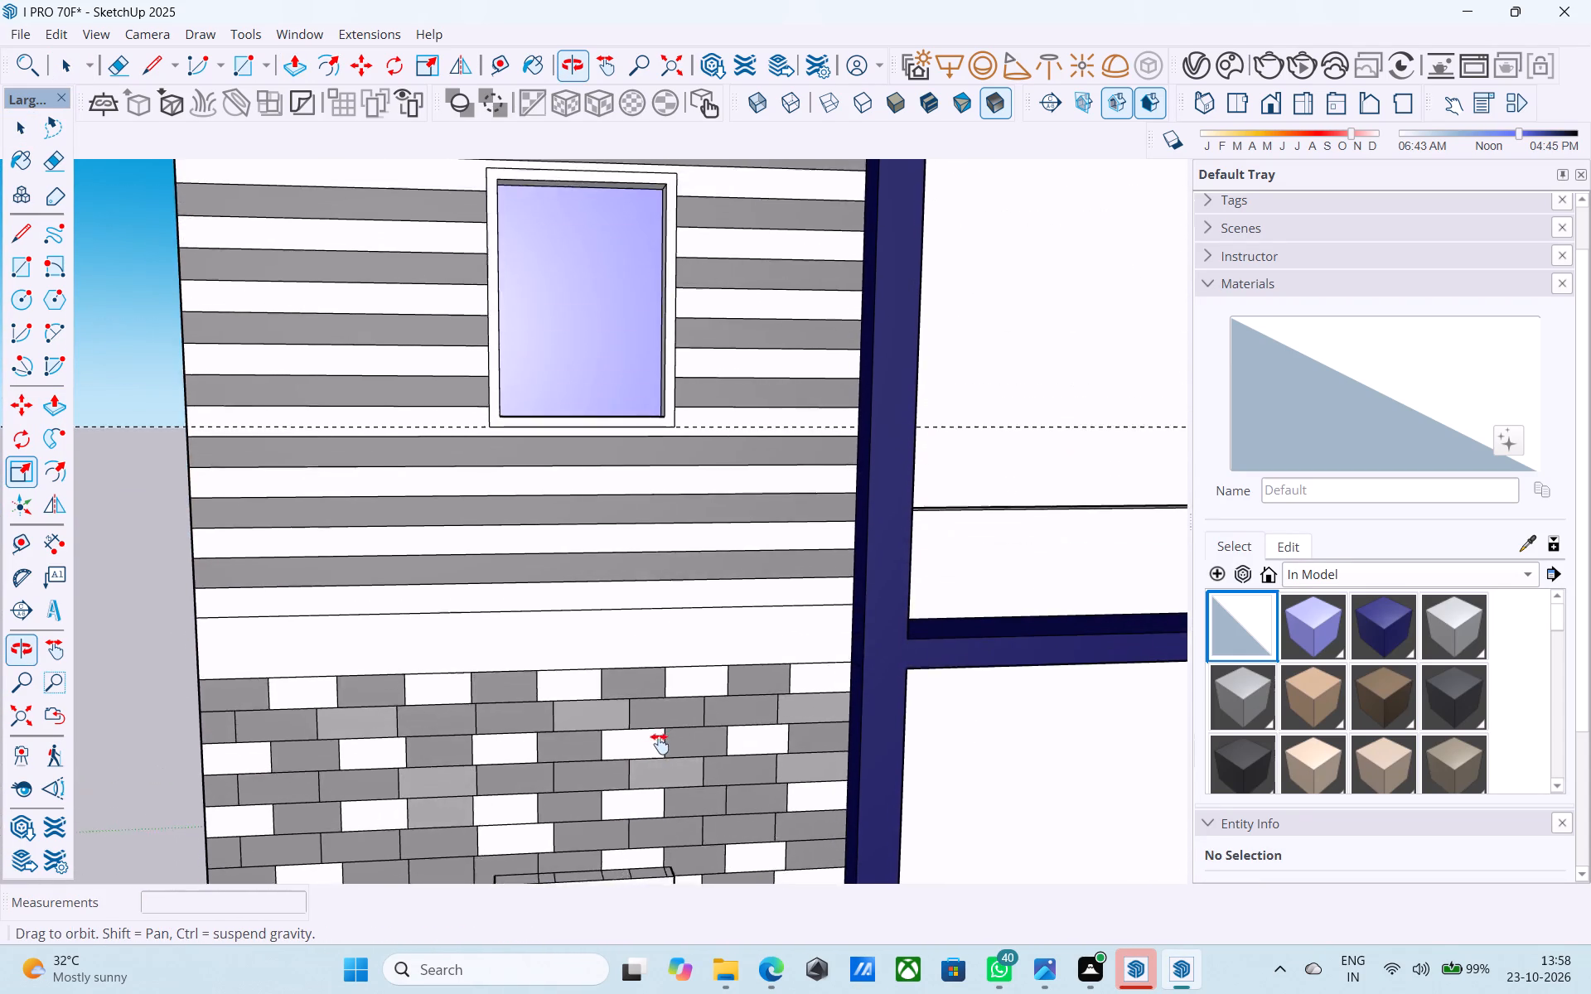
{"action": "middle_click_drag", "start_coordinate": [660, 744], "coordinate": [360, 864], "text": "shift"}
{"action": "middle_click_drag", "start_coordinate": [468, 489], "coordinate": [552, 760]}
{"action": "scroll", "coordinate": [600, 625], "scroll_direction": "up", "scroll_amount": 5}
{"action": "left_click", "coordinate": [621, 552]}
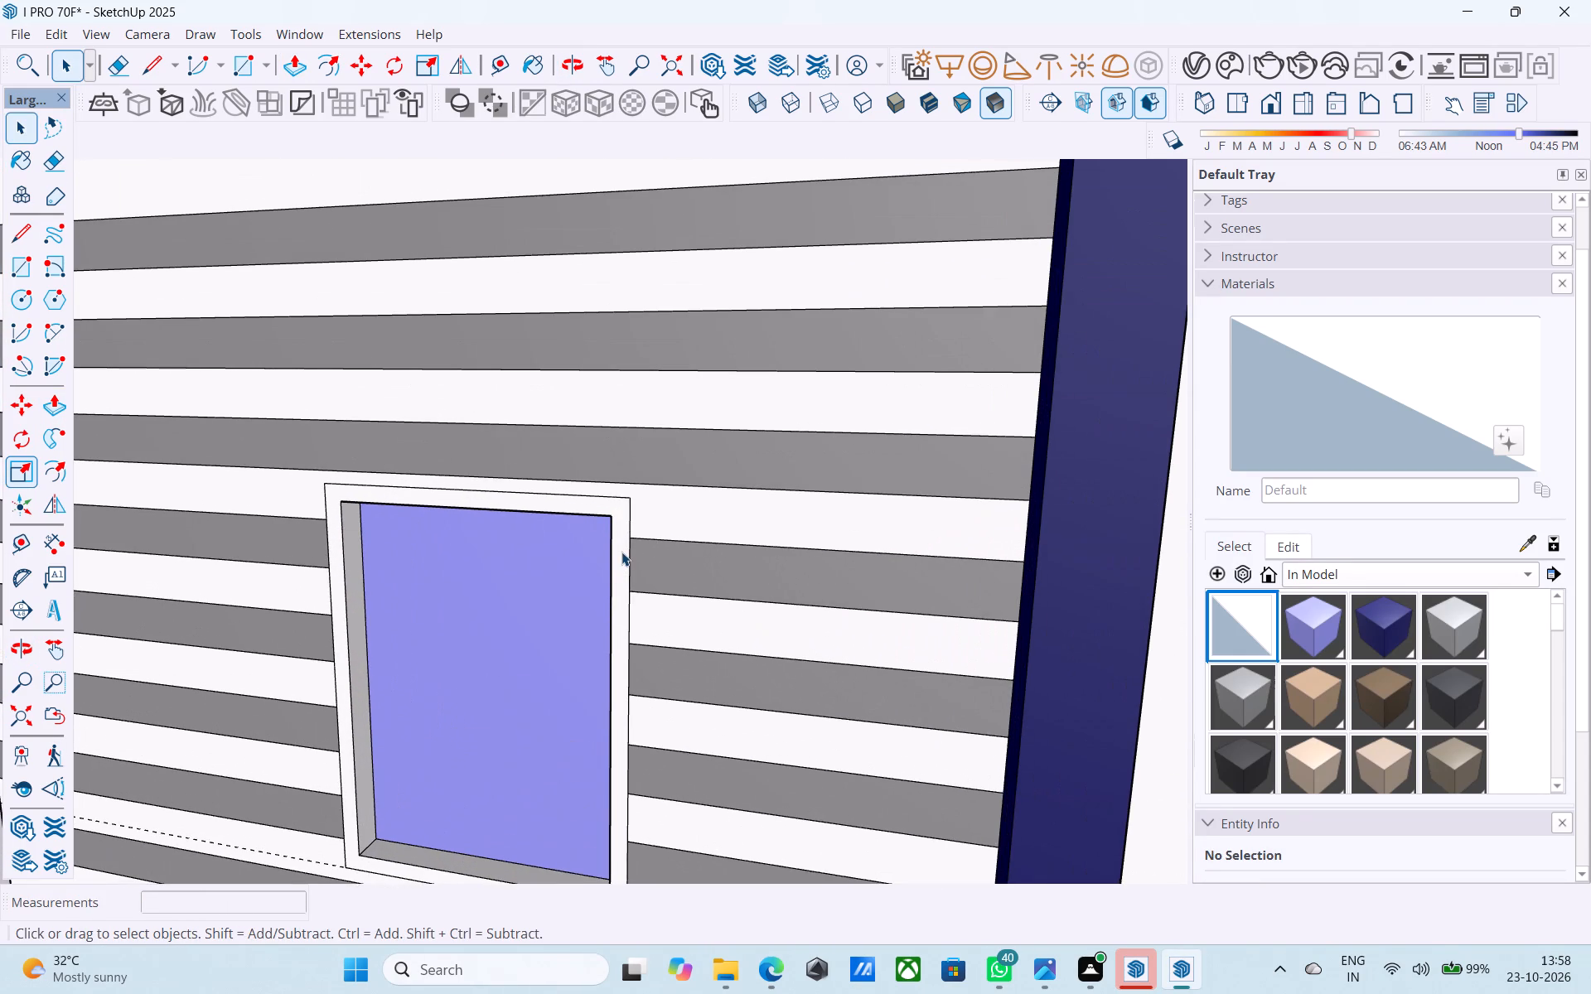
{"action": "key", "text": "p"}
{"action": "double_click", "coordinate": [621, 552]}
Repeat the 4" outward Push/Pull on the frame of the upper brick panel's window.
{"action": "scroll", "coordinate": [621, 552], "scroll_direction": "down", "scroll_amount": 5}
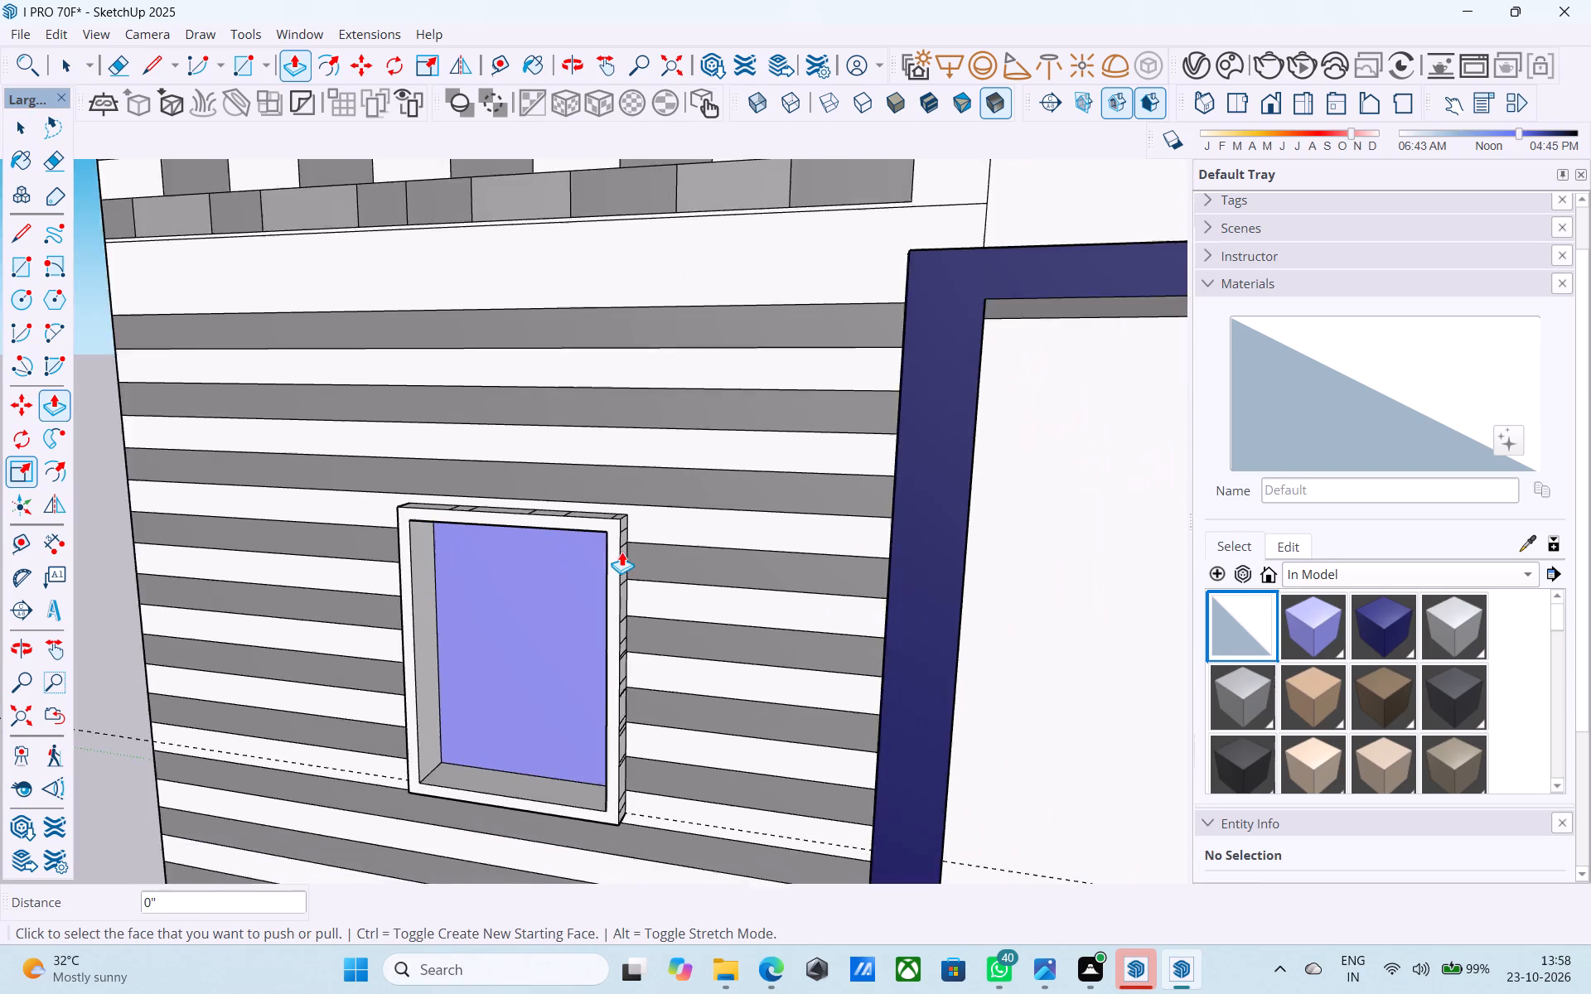
{"action": "middle_click_drag", "start_coordinate": [621, 552], "coordinate": [630, 725]}
{"action": "middle_click_drag", "start_coordinate": [619, 490], "coordinate": [615, 771]}
{"action": "scroll", "coordinate": [632, 628], "scroll_direction": "down", "scroll_amount": 6, "text": "shift"}
{"action": "middle_click_drag", "start_coordinate": [634, 606], "coordinate": [642, 796]}
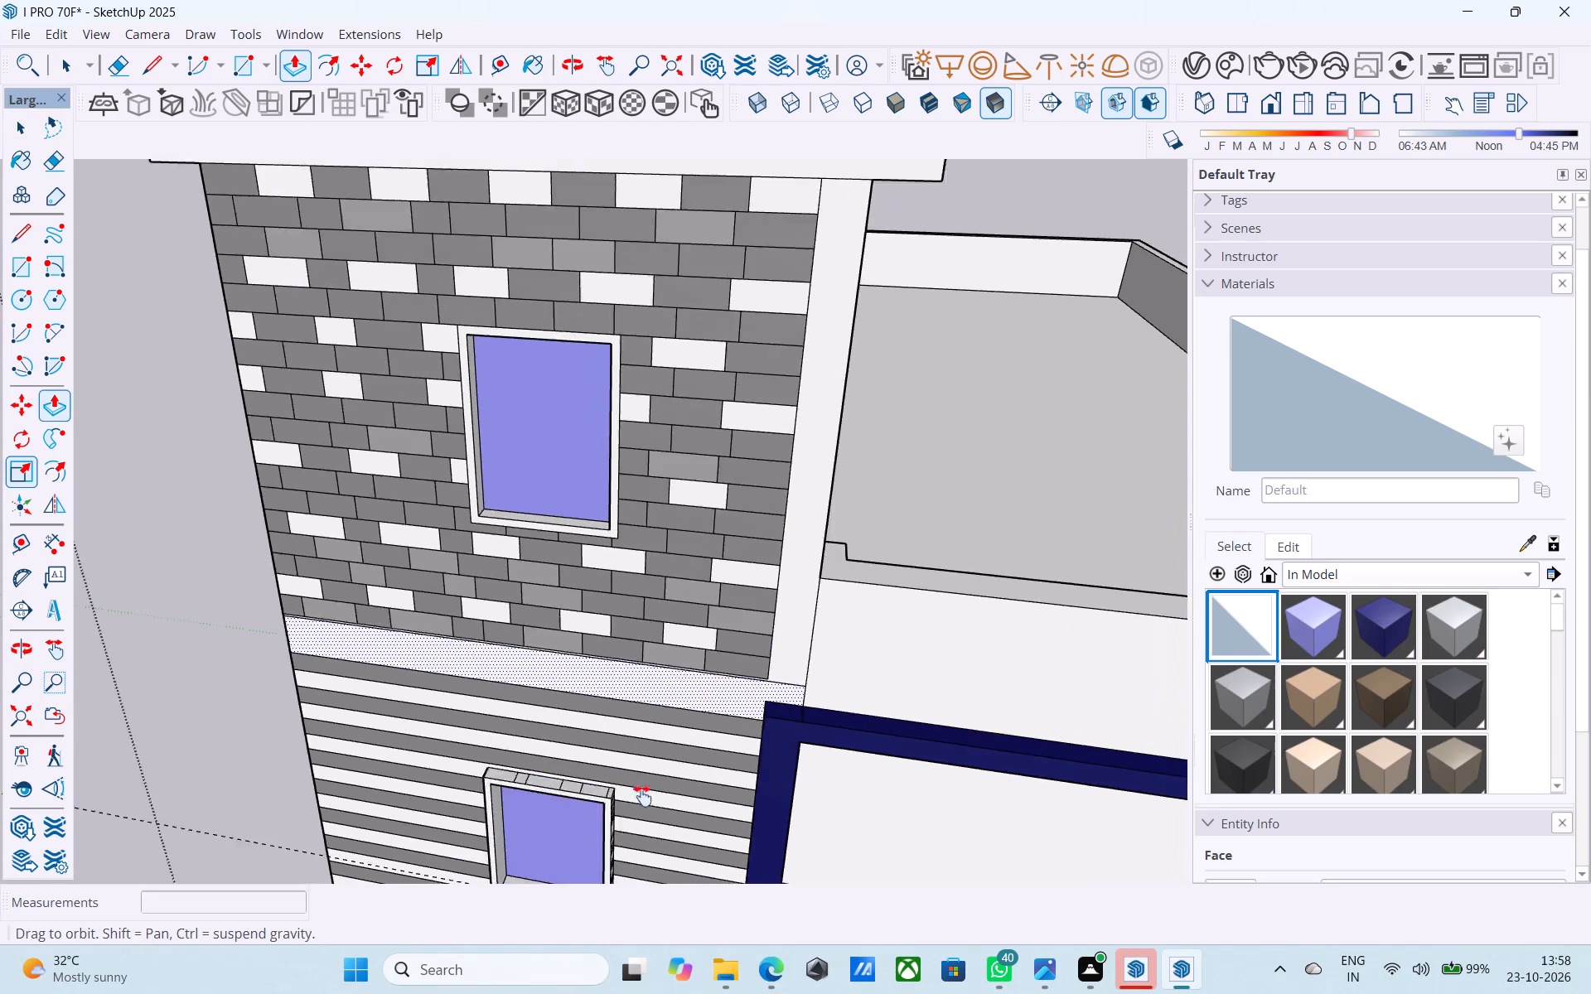
{"action": "middle_click_drag", "start_coordinate": [642, 796], "coordinate": [655, 719]}
{"action": "scroll", "coordinate": [626, 637], "scroll_direction": "up", "scroll_amount": 10}
{"action": "double_click", "coordinate": [594, 625]}
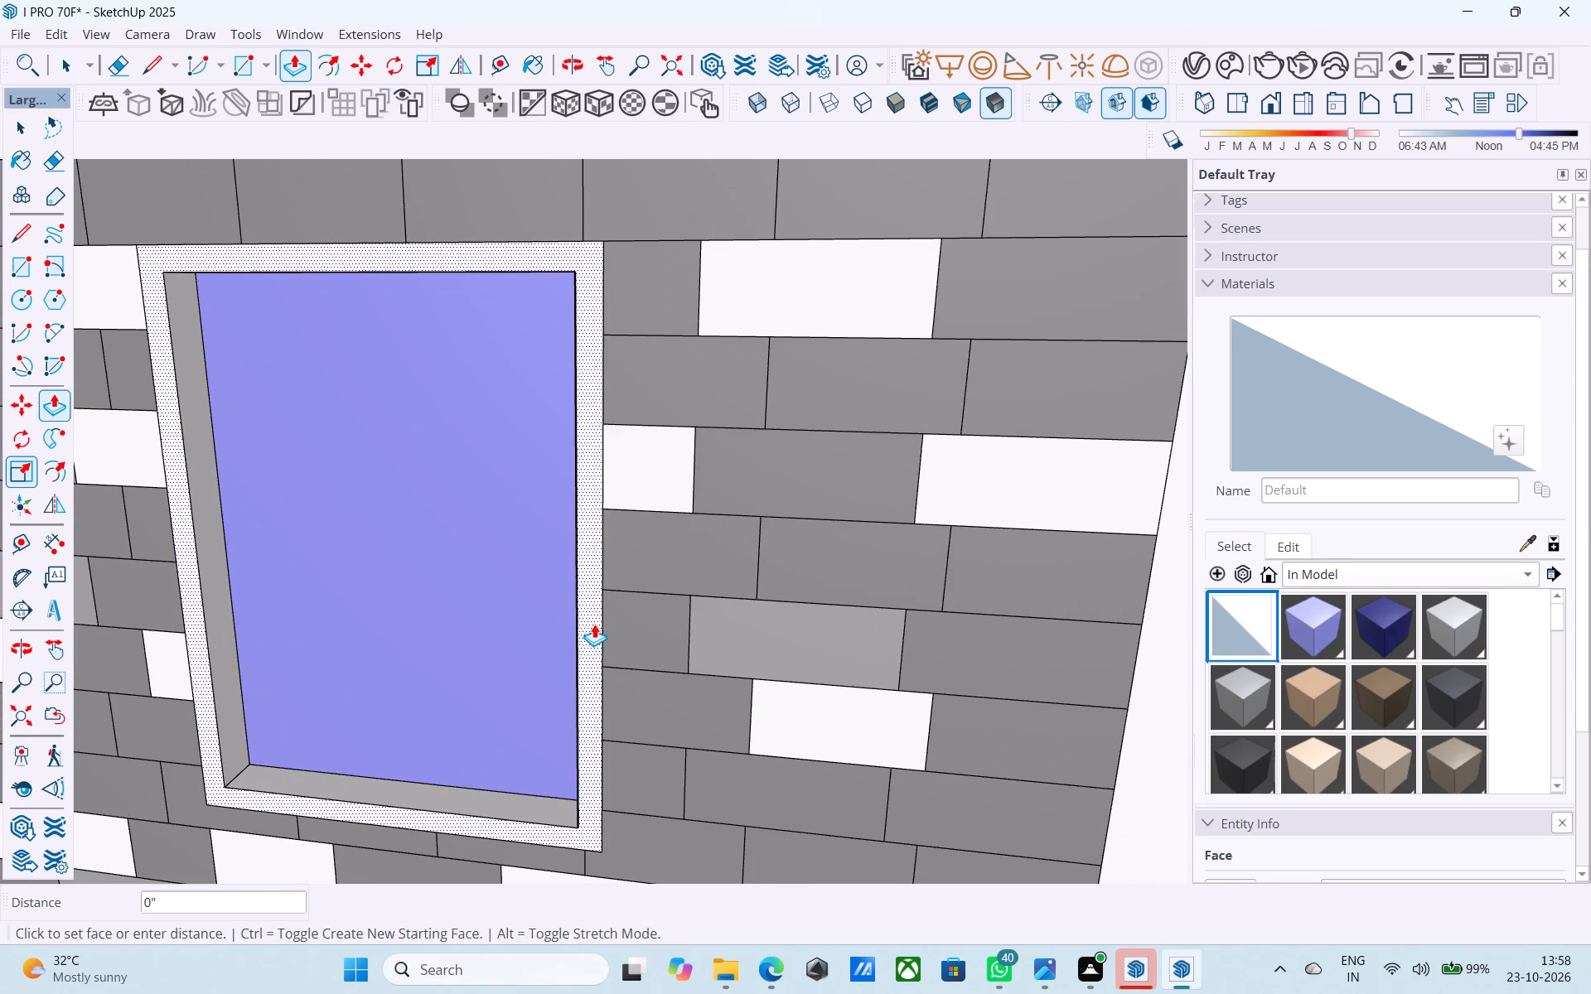
Erase the brick seam lines crossing the outer side of the upper window's frame that faces the balconies.
{"action": "scroll", "coordinate": [594, 623], "scroll_direction": "down", "scroll_amount": 12}
{"action": "middle_click_drag", "start_coordinate": [594, 620], "coordinate": [273, 698]}
{"action": "scroll", "coordinate": [515, 585], "scroll_direction": "up", "scroll_amount": 5}
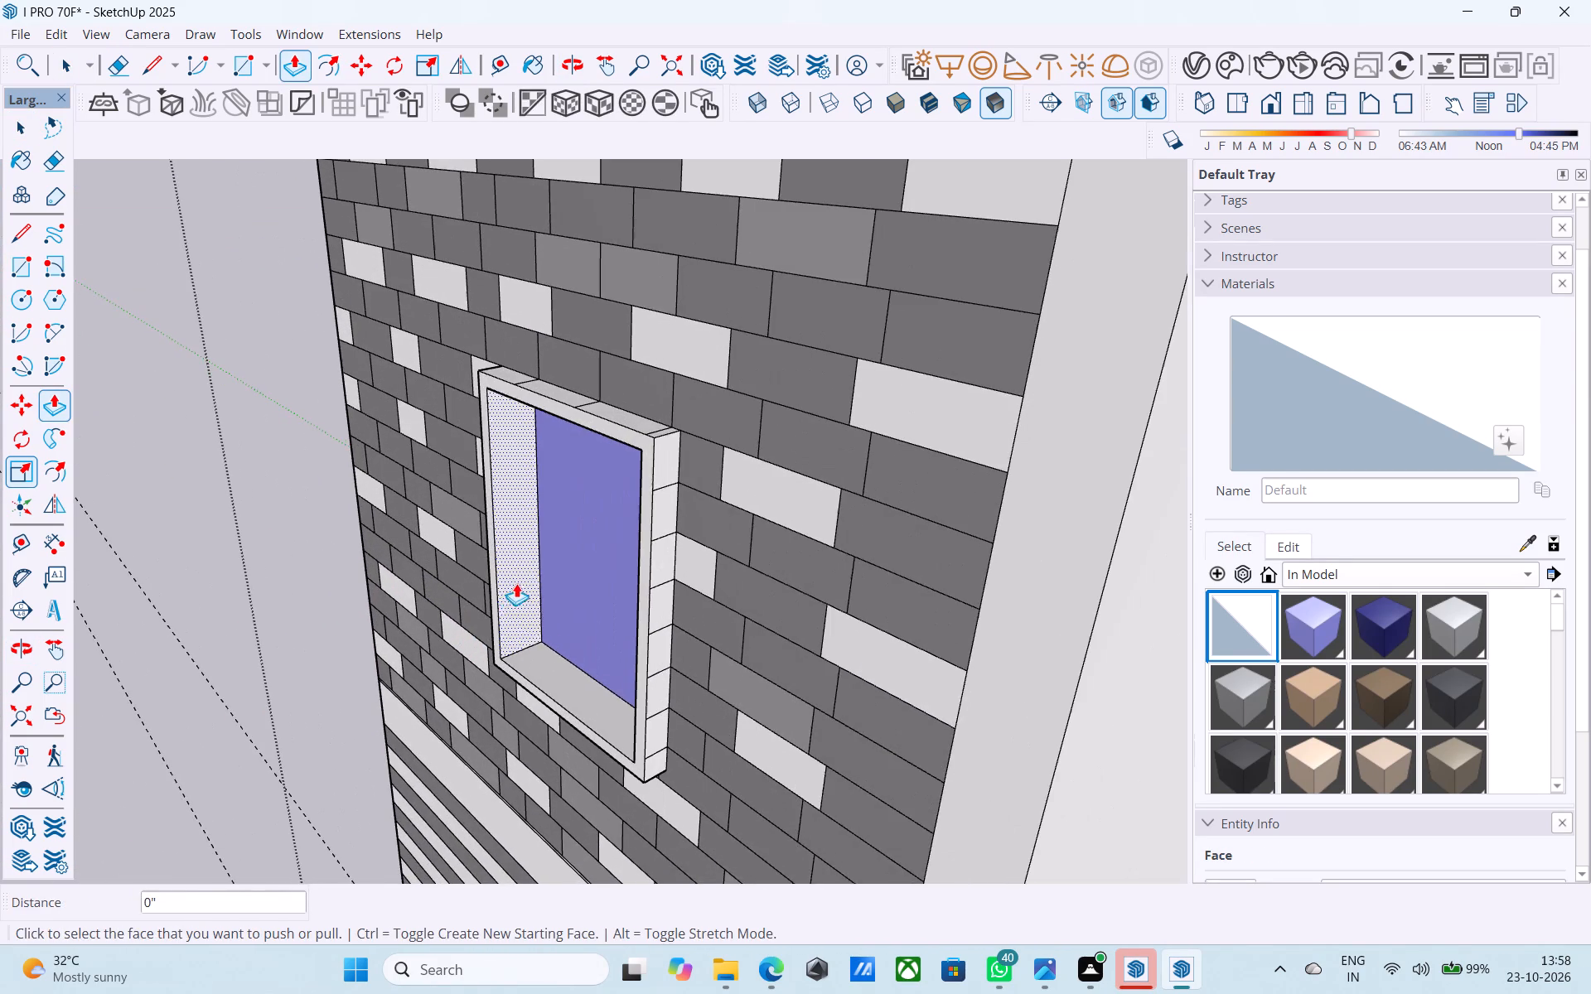
{"action": "key", "text": "e"}
{"action": "scroll", "coordinate": [833, 425], "scroll_direction": "up", "scroll_amount": 6}
{"action": "left_click_drag", "start_coordinate": [619, 499], "coordinate": [625, 512]}
{"action": "scroll", "coordinate": [630, 398], "scroll_direction": "down", "scroll_amount": 7}
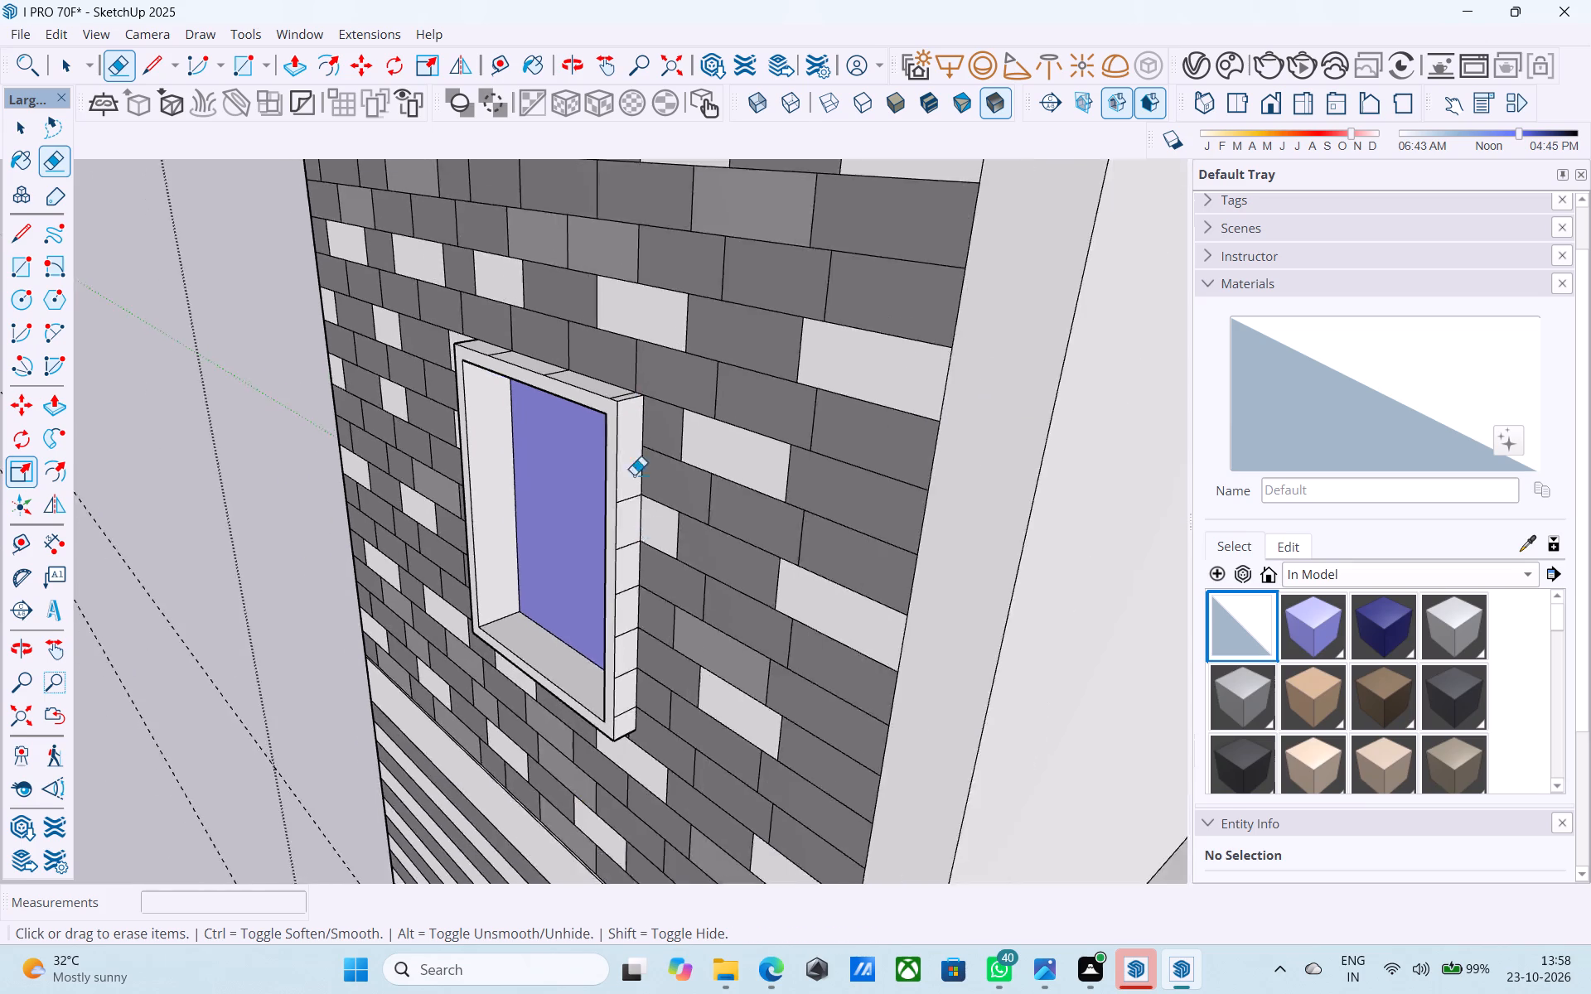
{"action": "scroll", "coordinate": [644, 538], "scroll_direction": "up", "scroll_amount": 7}
{"action": "left_click_drag", "start_coordinate": [614, 450], "coordinate": [614, 470]}
{"action": "left_click_drag", "start_coordinate": [613, 546], "coordinate": [610, 562]}
{"action": "scroll", "coordinate": [605, 478], "scroll_direction": "down", "scroll_amount": 7}
{"action": "scroll", "coordinate": [634, 596], "scroll_direction": "up", "scroll_amount": 2}
{"action": "scroll", "coordinate": [634, 596], "scroll_direction": "down", "scroll_amount": 1}
{"action": "scroll", "coordinate": [634, 596], "scroll_direction": "up", "scroll_amount": 3}
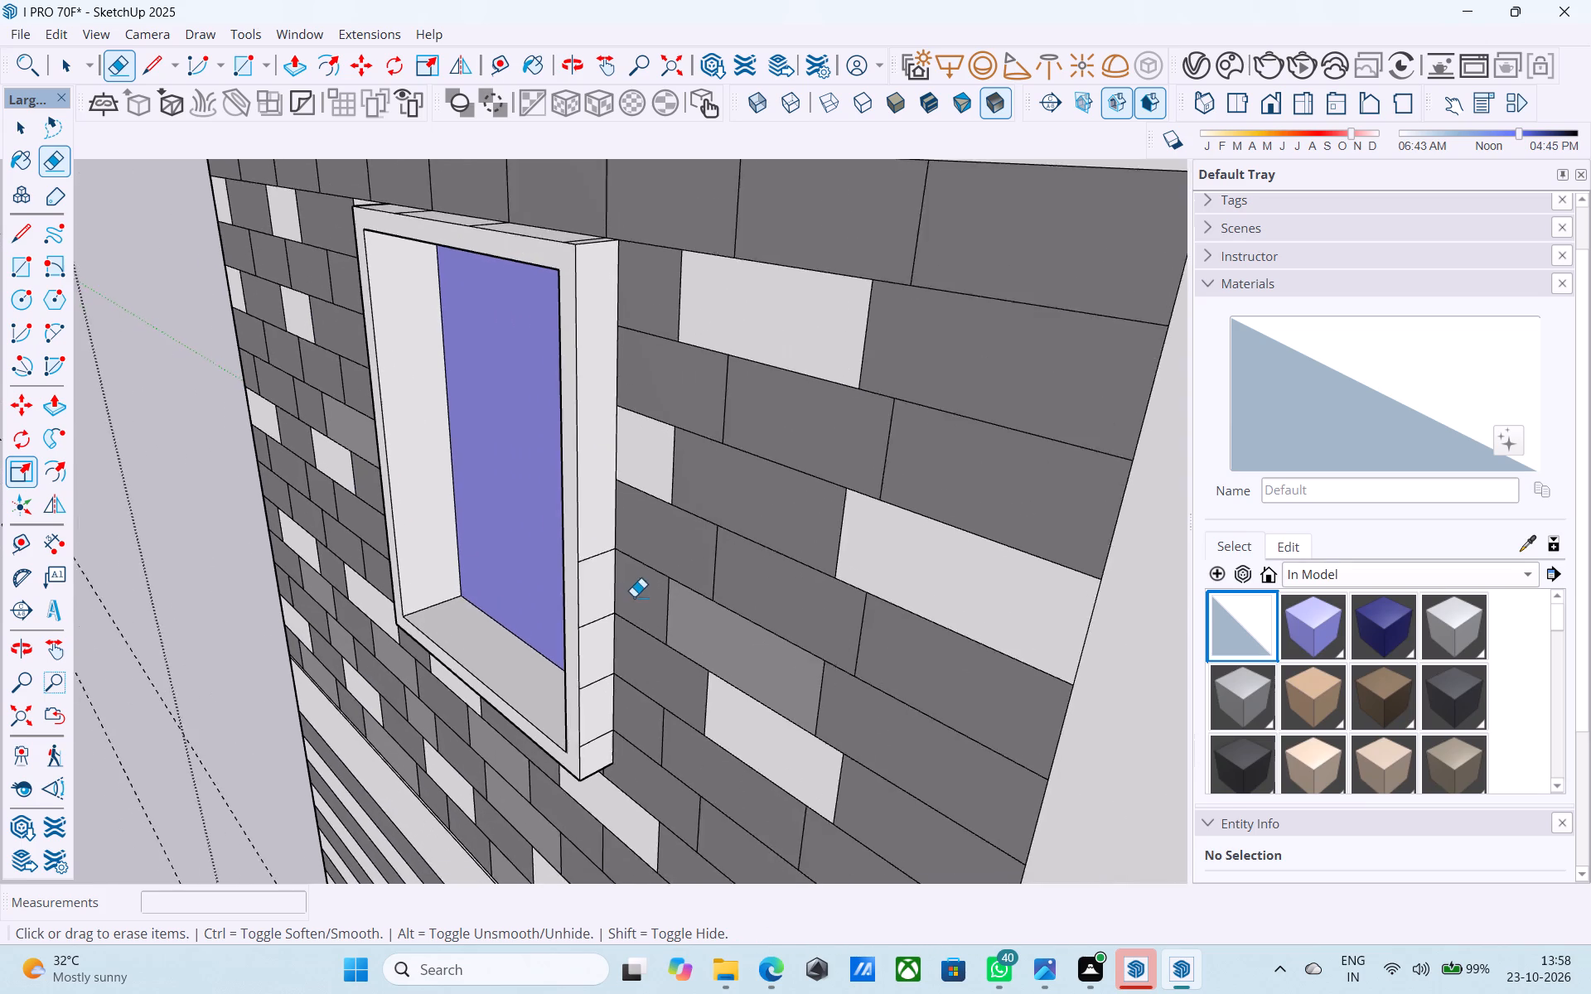
{"action": "left_click", "coordinate": [597, 549]}
{"action": "left_click_drag", "start_coordinate": [604, 601], "coordinate": [612, 635]}
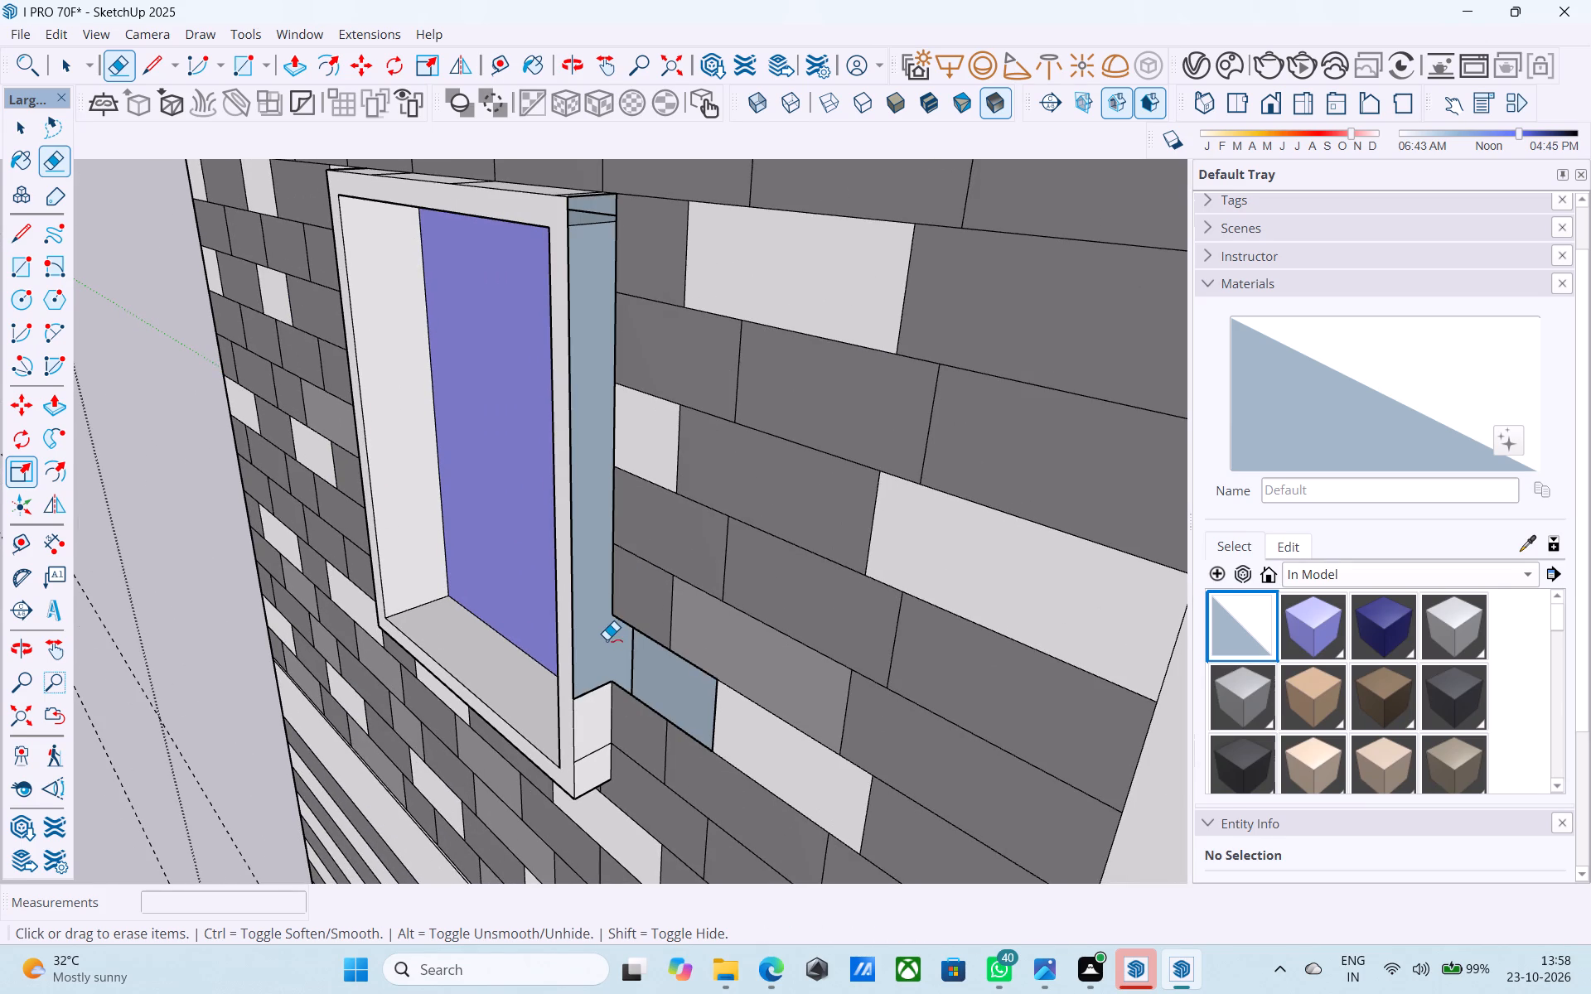
{"action": "key", "text": "ctrl+z"}
{"action": "left_click_drag", "start_coordinate": [598, 685], "coordinate": [598, 705]}
{"action": "left_click_drag", "start_coordinate": [592, 635], "coordinate": [592, 620]}
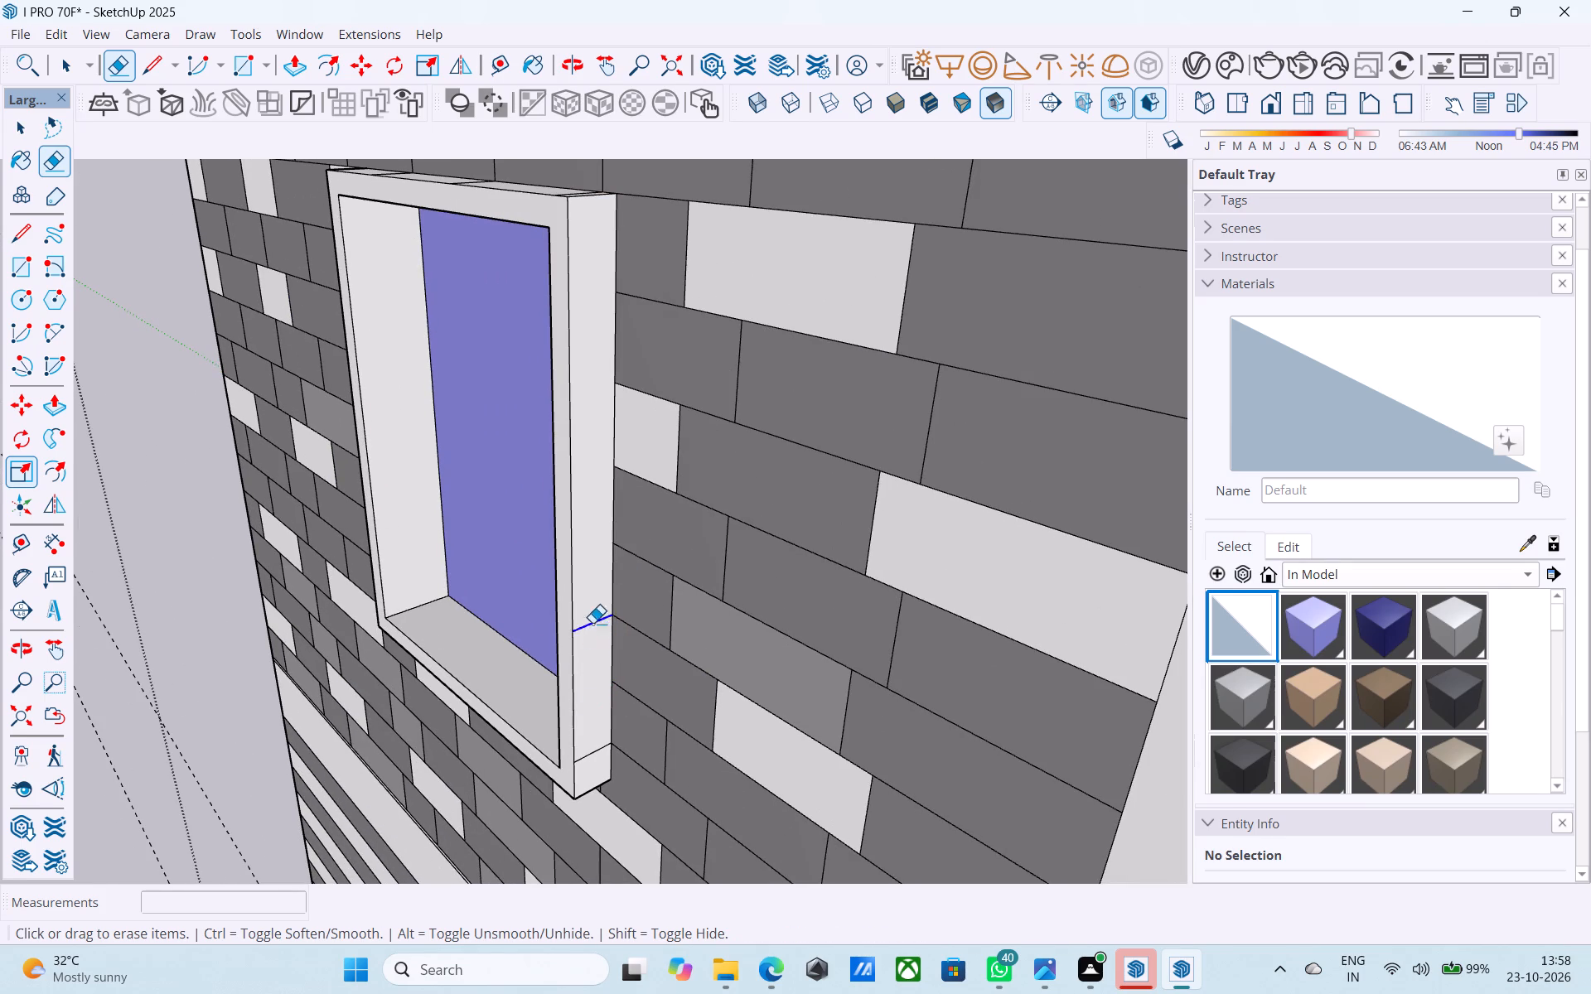
{"action": "left_click_drag", "start_coordinate": [602, 755], "coordinate": [600, 742]}
Erase the seam lines crossing the top face of the upper brick panel's window frame.
{"action": "scroll", "coordinate": [592, 694], "scroll_direction": "down", "scroll_amount": 2}
{"action": "middle_click_drag", "start_coordinate": [595, 709], "coordinate": [902, 866]}
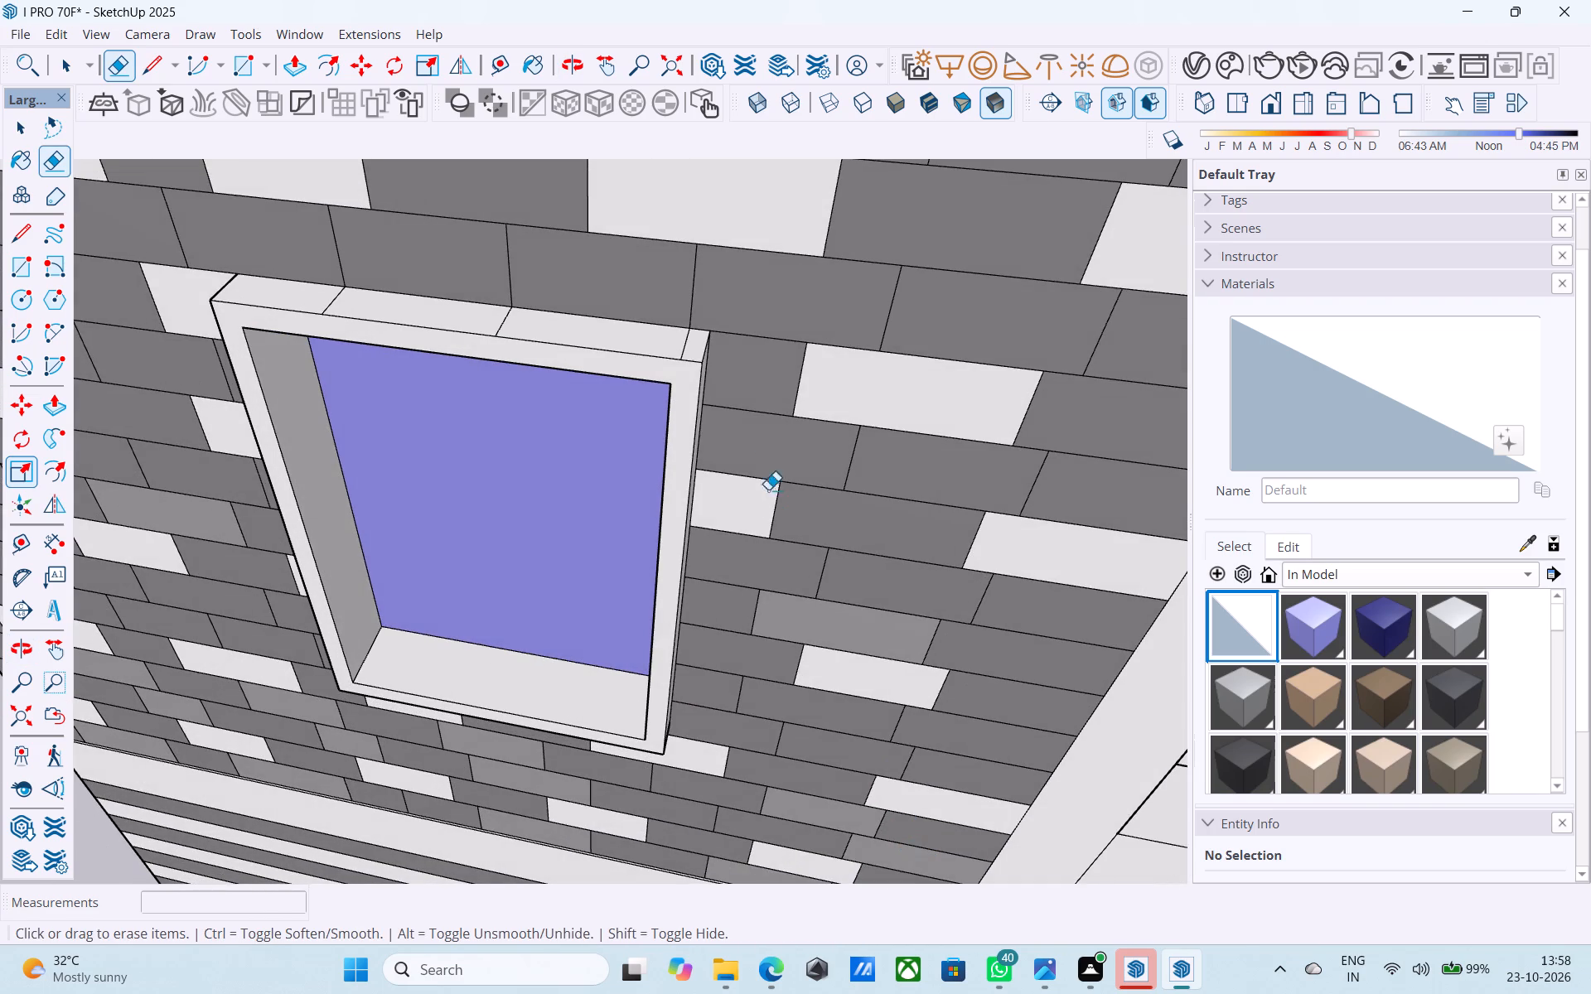
{"action": "left_click", "coordinate": [688, 349]}
{"action": "left_click_drag", "start_coordinate": [516, 318], "coordinate": [494, 316]}
{"action": "left_click_drag", "start_coordinate": [339, 306], "coordinate": [330, 302]}
Erase the seam lines crossing the upper window frame's outer side that faces away from the balconies.
{"action": "middle_click_drag", "start_coordinate": [322, 303], "coordinate": [675, 206]}
{"action": "scroll", "coordinate": [693, 191], "scroll_direction": "down", "scroll_amount": 4}
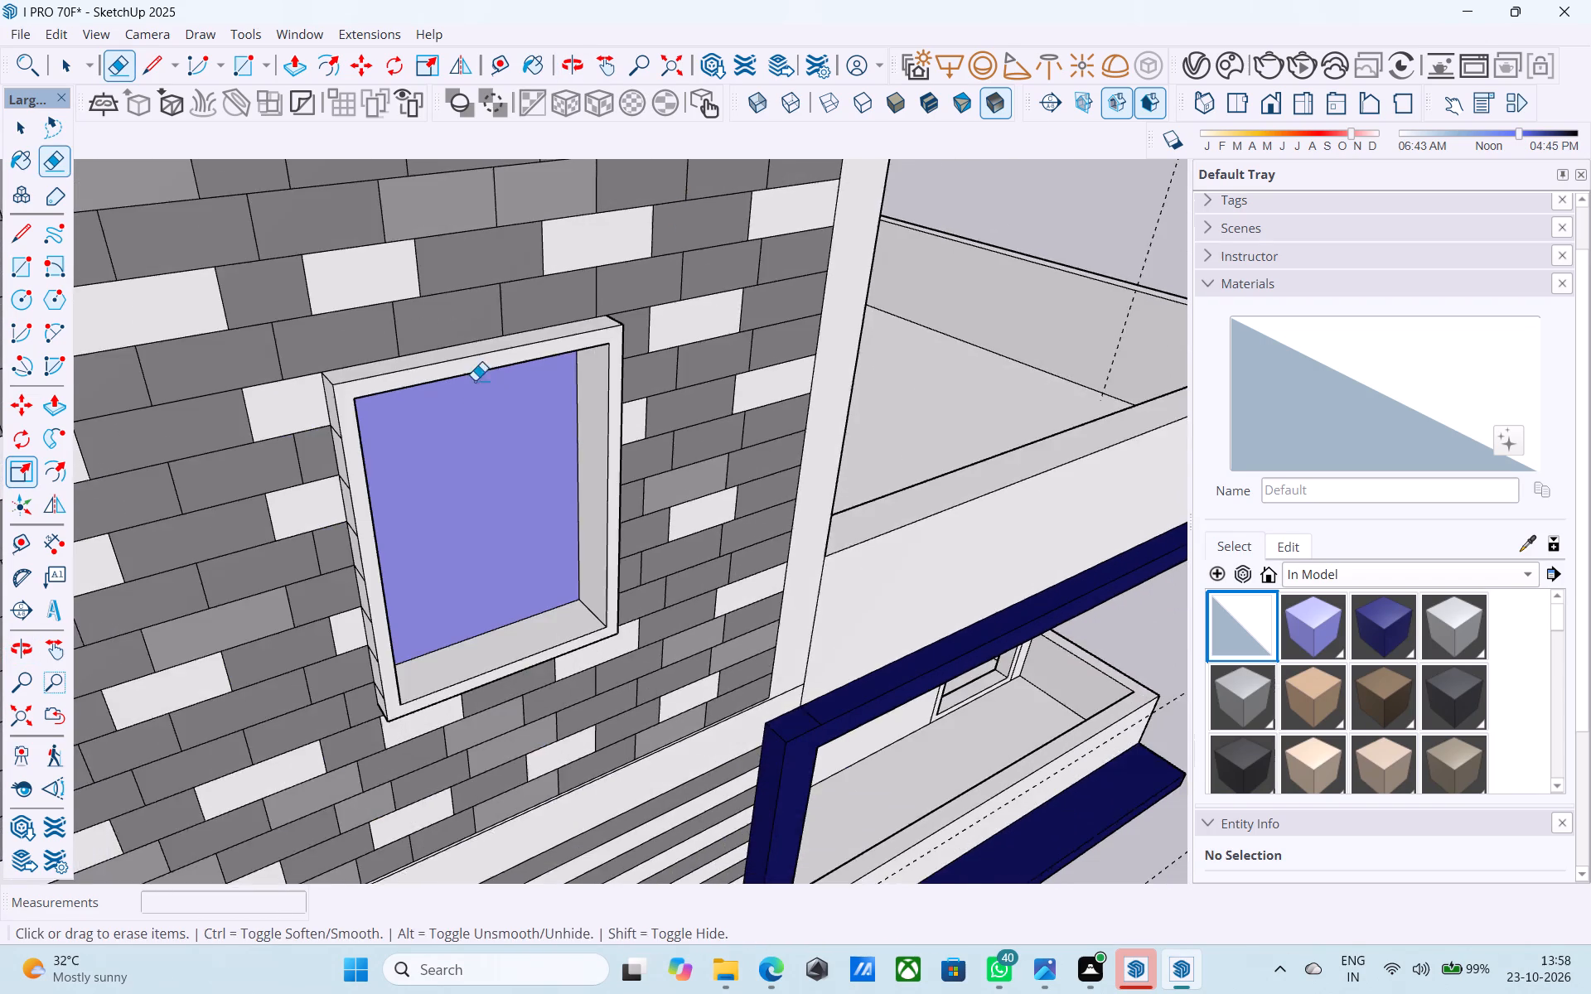
{"action": "middle_click_drag", "start_coordinate": [452, 401], "coordinate": [537, 333]}
{"action": "scroll", "coordinate": [351, 426], "scroll_direction": "up", "scroll_amount": 3}
{"action": "scroll", "coordinate": [351, 426], "scroll_direction": "down", "scroll_amount": 9}
{"action": "middle_click_drag", "start_coordinate": [360, 446], "coordinate": [463, 388]}
{"action": "scroll", "coordinate": [367, 461], "scroll_direction": "up", "scroll_amount": 6}
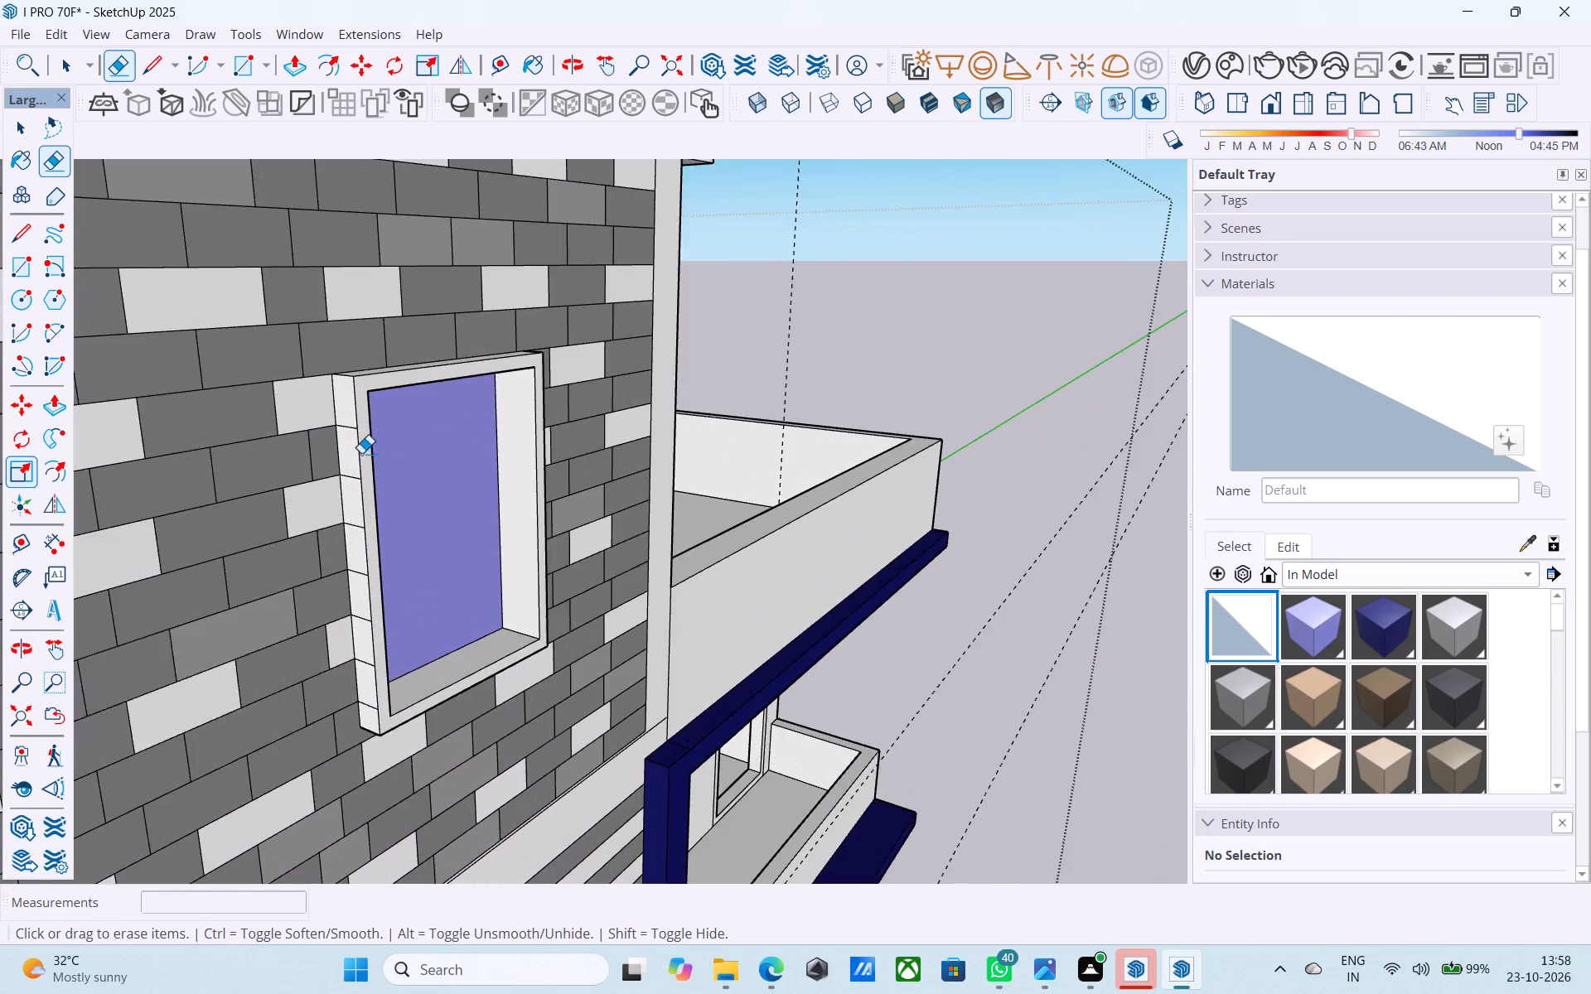
{"action": "scroll", "coordinate": [361, 453], "scroll_direction": "up", "scroll_amount": 2}
{"action": "left_click_drag", "start_coordinate": [342, 422], "coordinate": [340, 414]}
{"action": "left_click", "coordinate": [345, 491]}
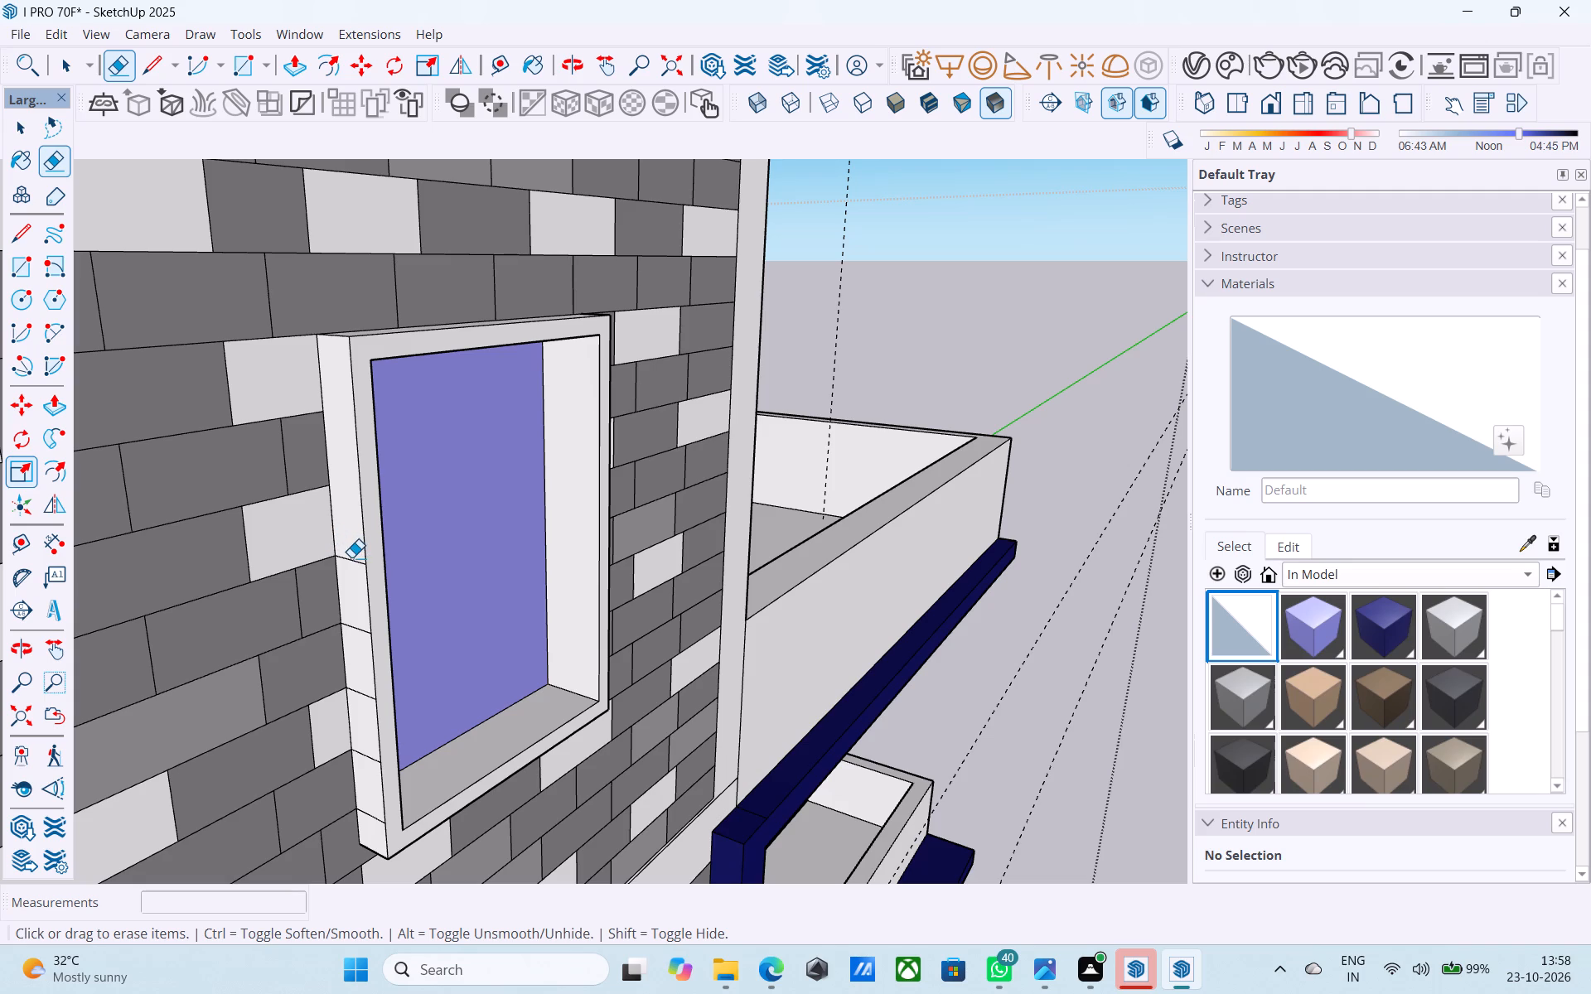
{"action": "left_click", "coordinate": [351, 557]}
{"action": "left_click", "coordinate": [356, 625]}
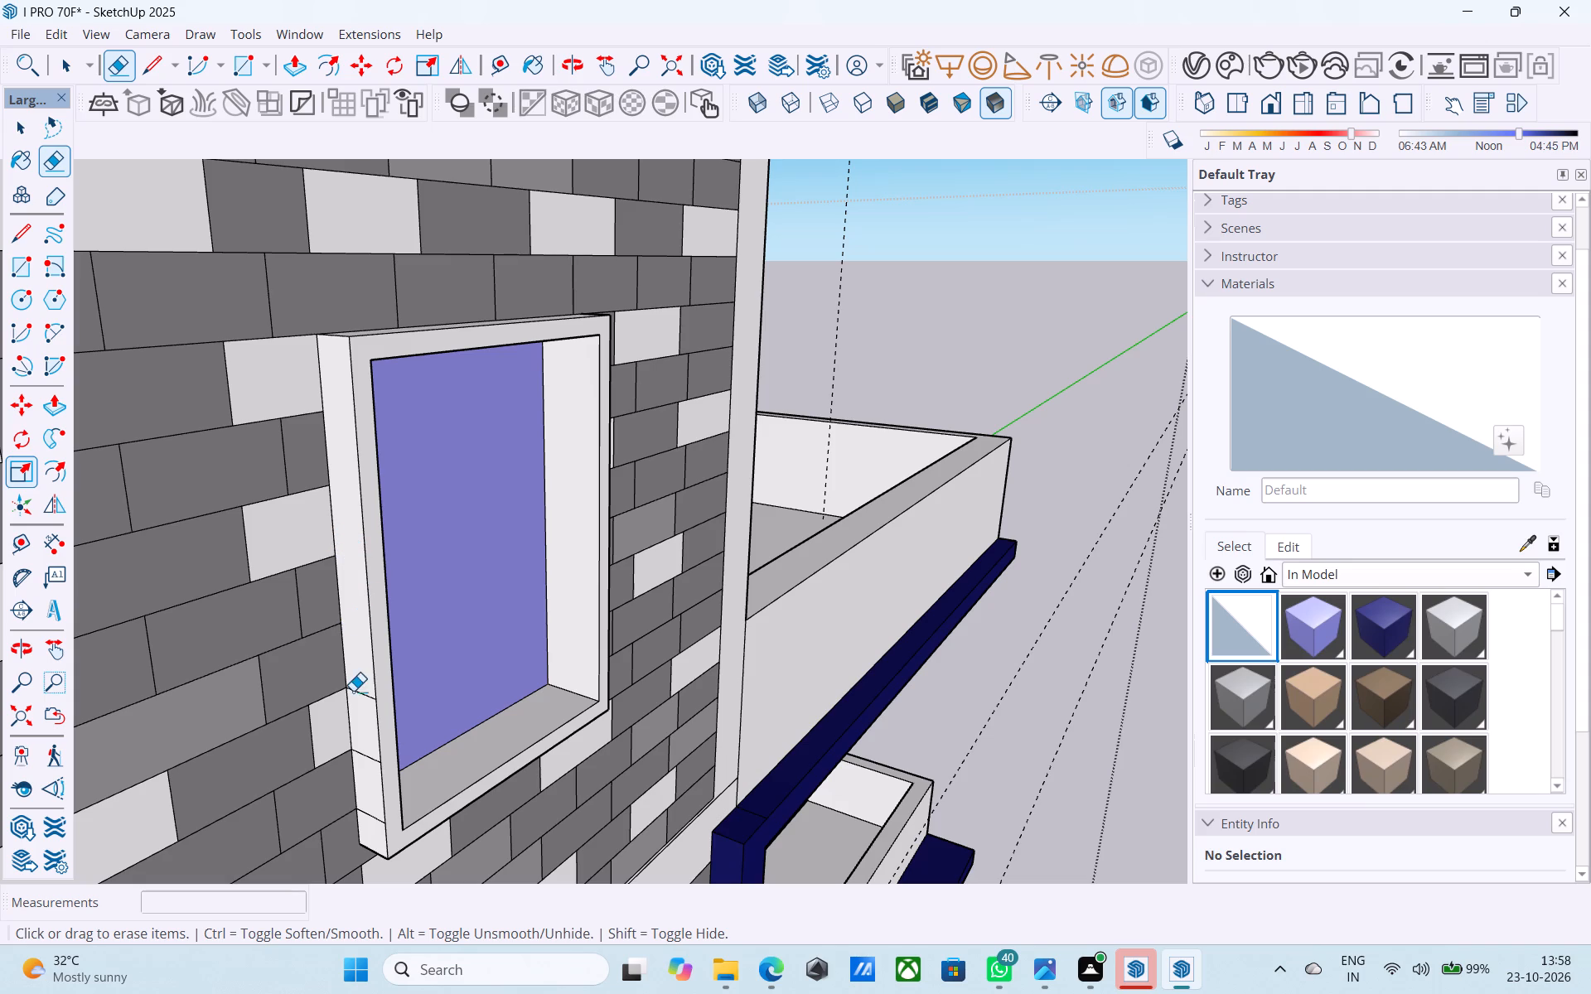
{"action": "left_click", "coordinate": [360, 697]}
{"action": "left_click", "coordinate": [370, 754]}
{"action": "left_click_drag", "start_coordinate": [370, 765], "coordinate": [383, 744]}
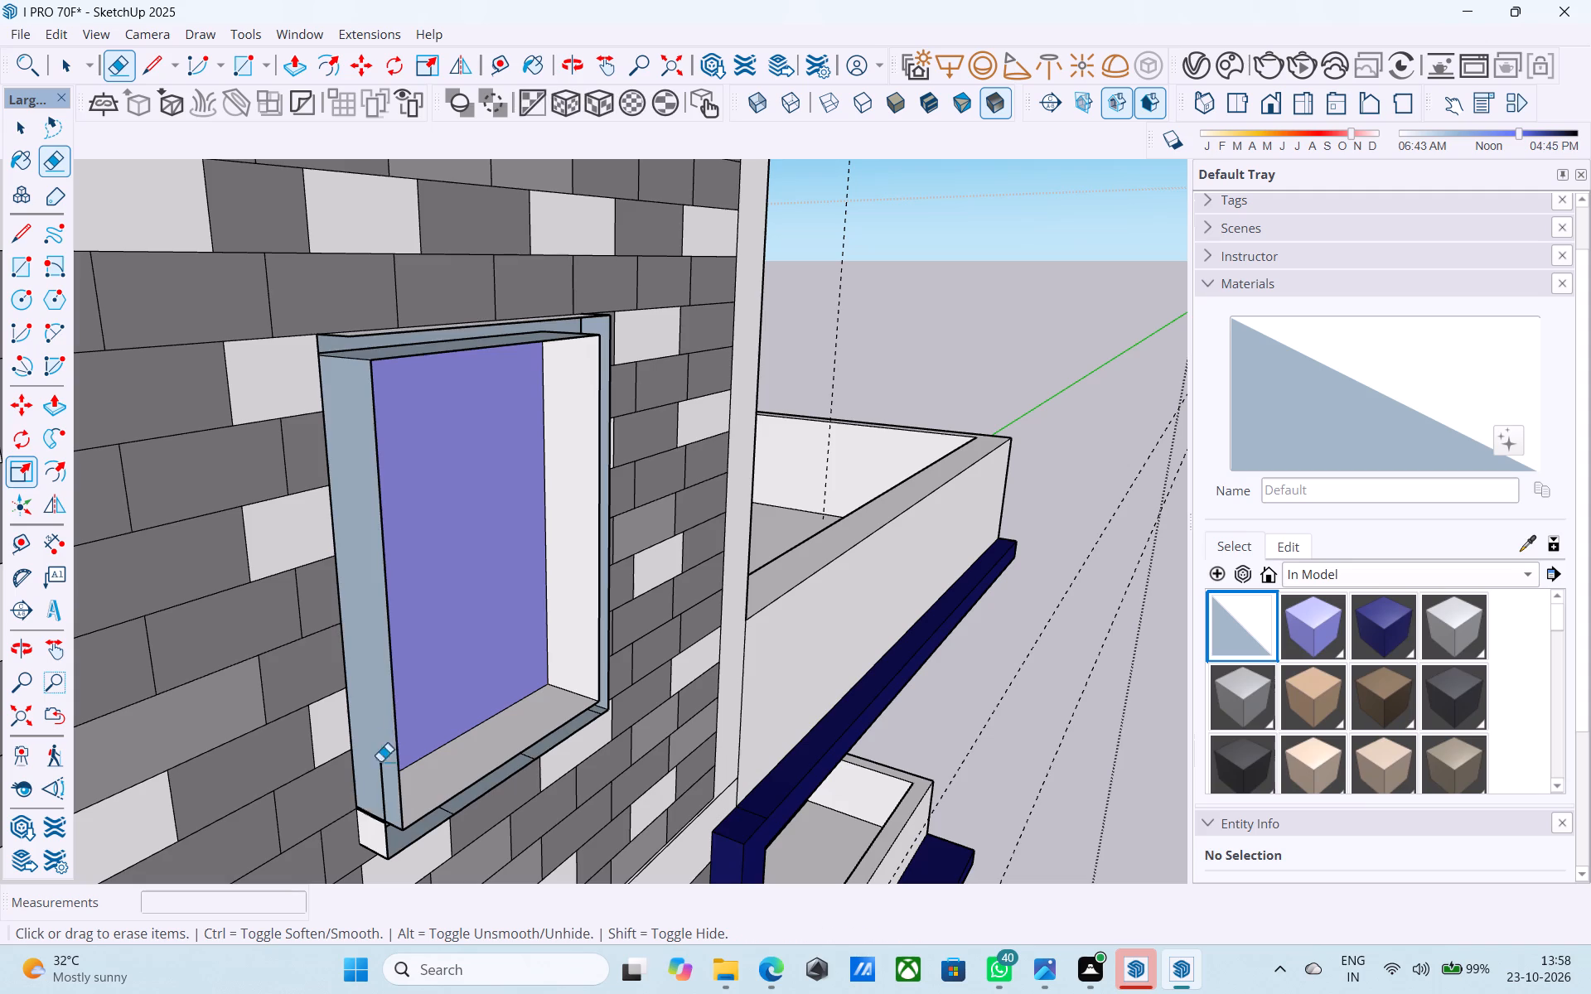
{"action": "key", "text": "ctrl+z"}
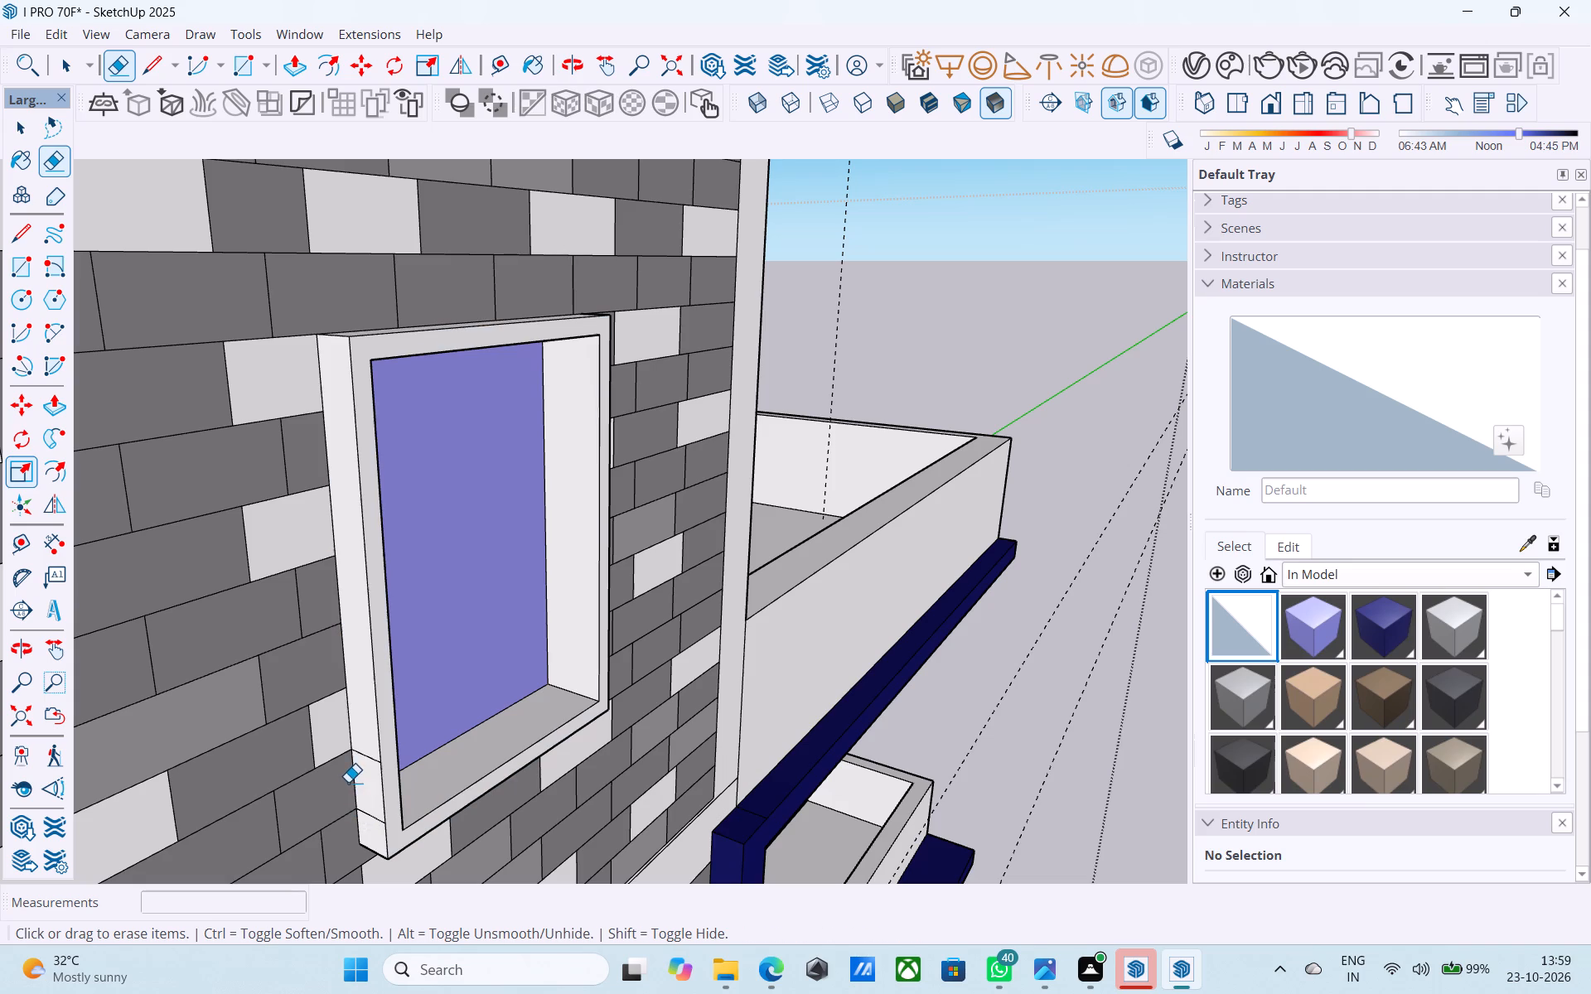
{"action": "left_click_drag", "start_coordinate": [362, 763], "coordinate": [366, 747]}
{"action": "left_click", "coordinate": [370, 814]}
Erase the seam lines crossing the underside of the upper brick panel's window frame.
{"action": "scroll", "coordinate": [718, 692], "scroll_direction": "down", "scroll_amount": 3}
{"action": "middle_click_drag", "start_coordinate": [718, 692], "coordinate": [389, 454]}
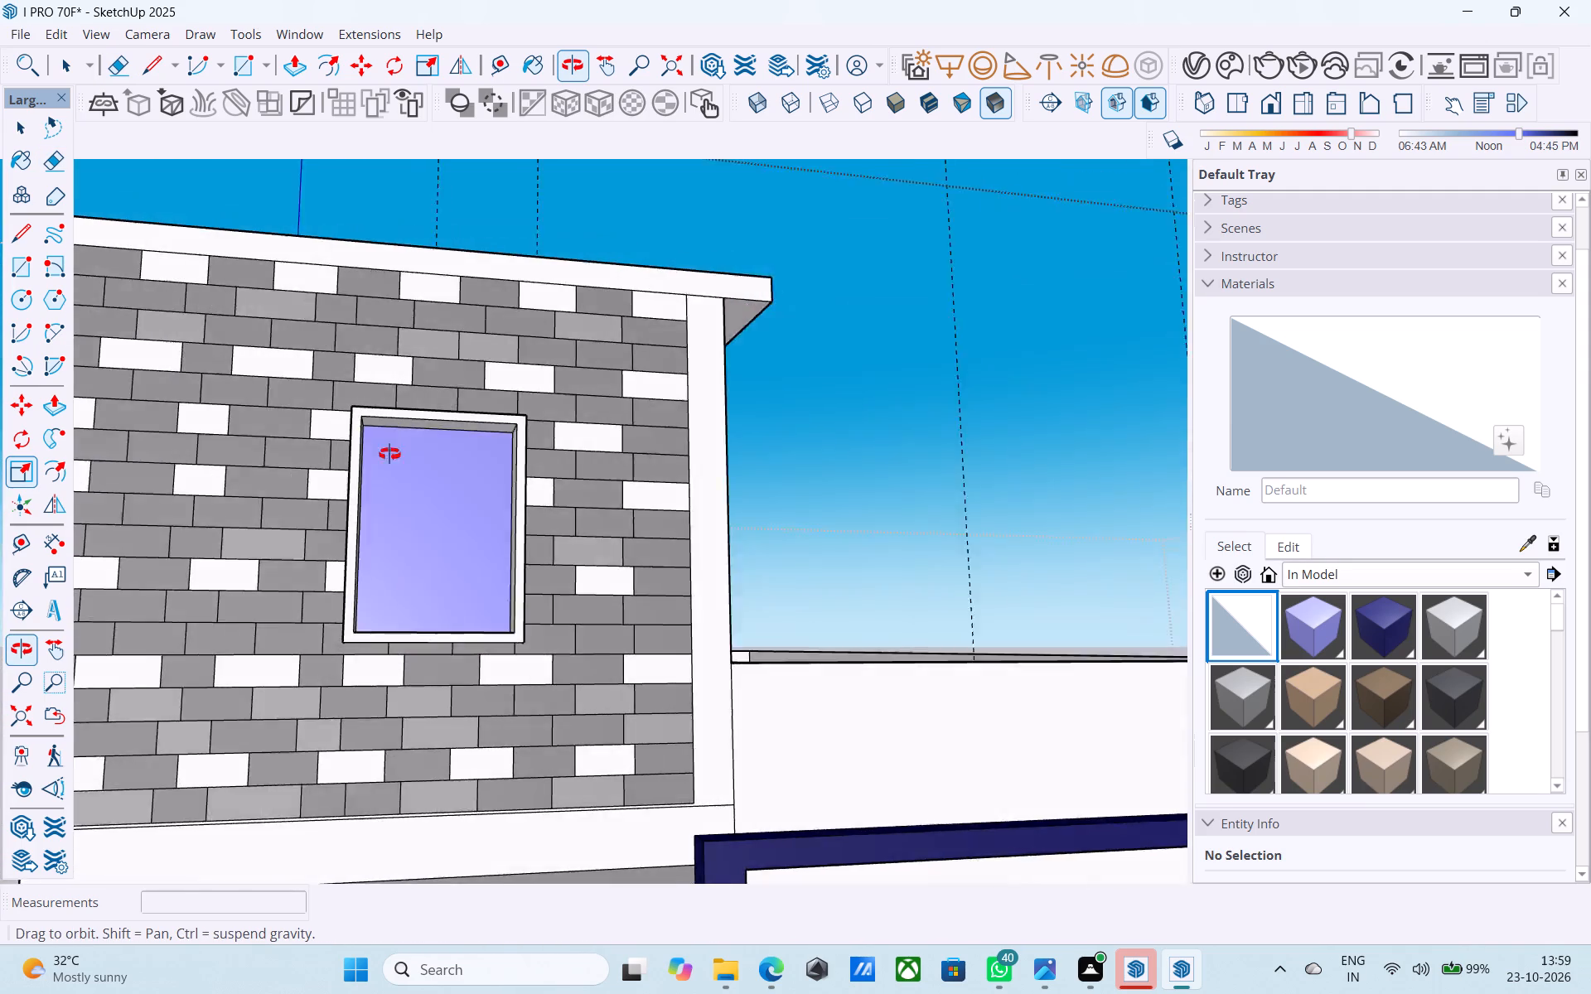
{"action": "middle_click_drag", "start_coordinate": [389, 454], "coordinate": [418, 357]}
{"action": "scroll", "coordinate": [402, 705], "scroll_direction": "up", "scroll_amount": 13}
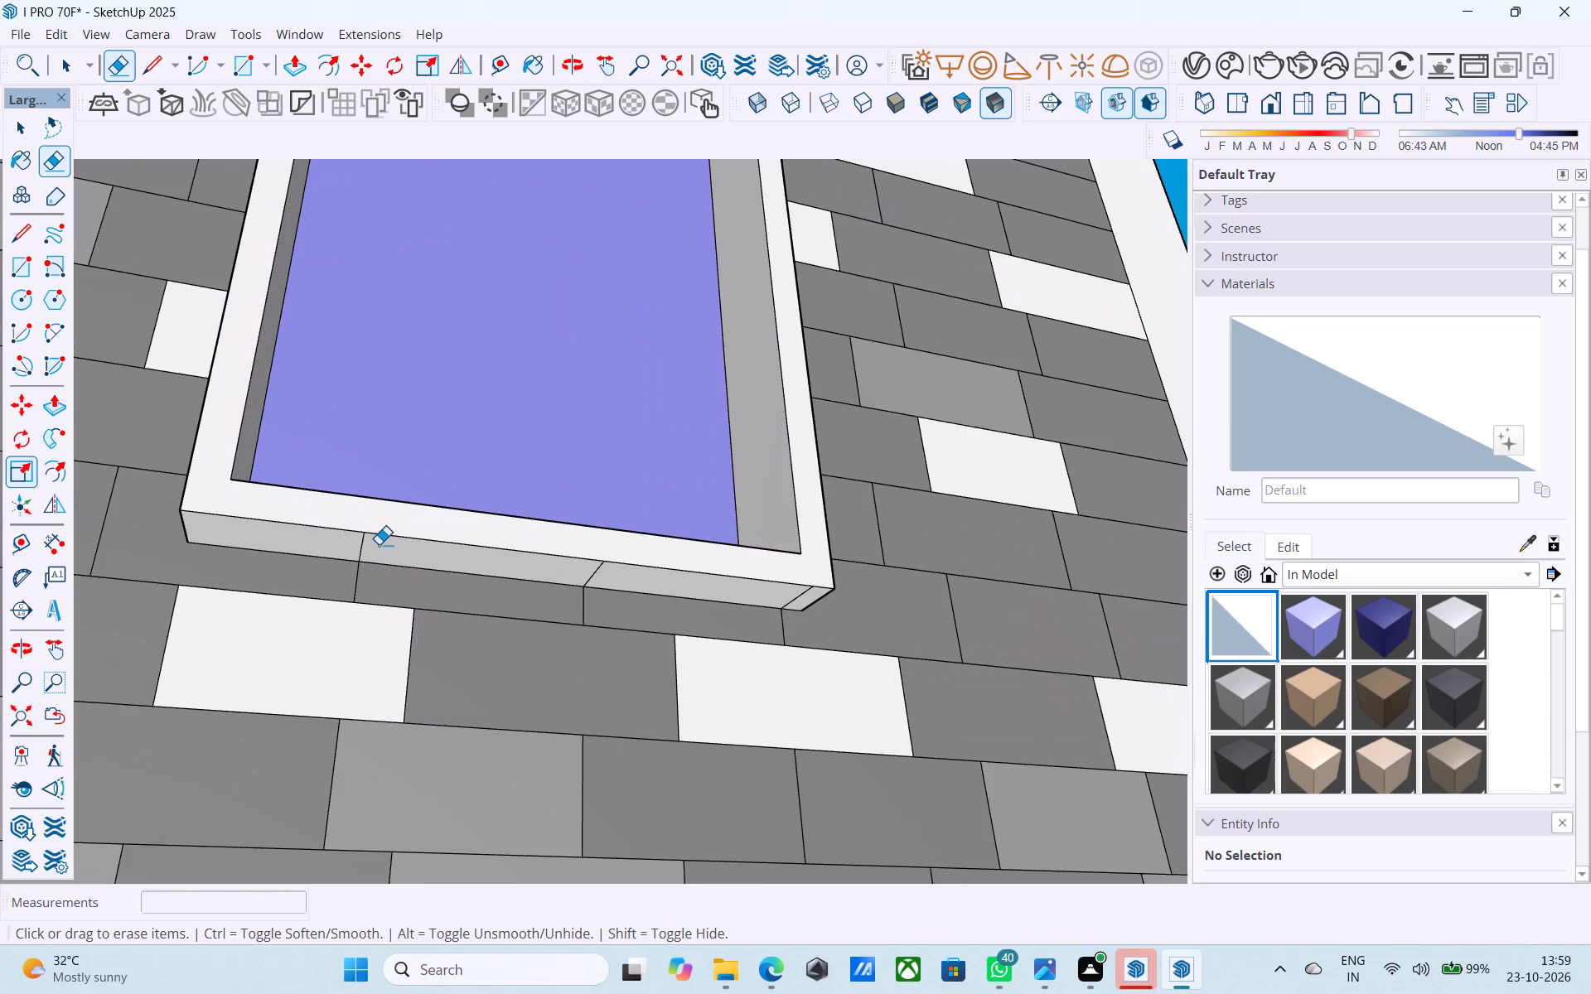
{"action": "left_click_drag", "start_coordinate": [359, 551], "coordinate": [370, 550]}
{"action": "left_click_drag", "start_coordinate": [609, 579], "coordinate": [593, 579]}
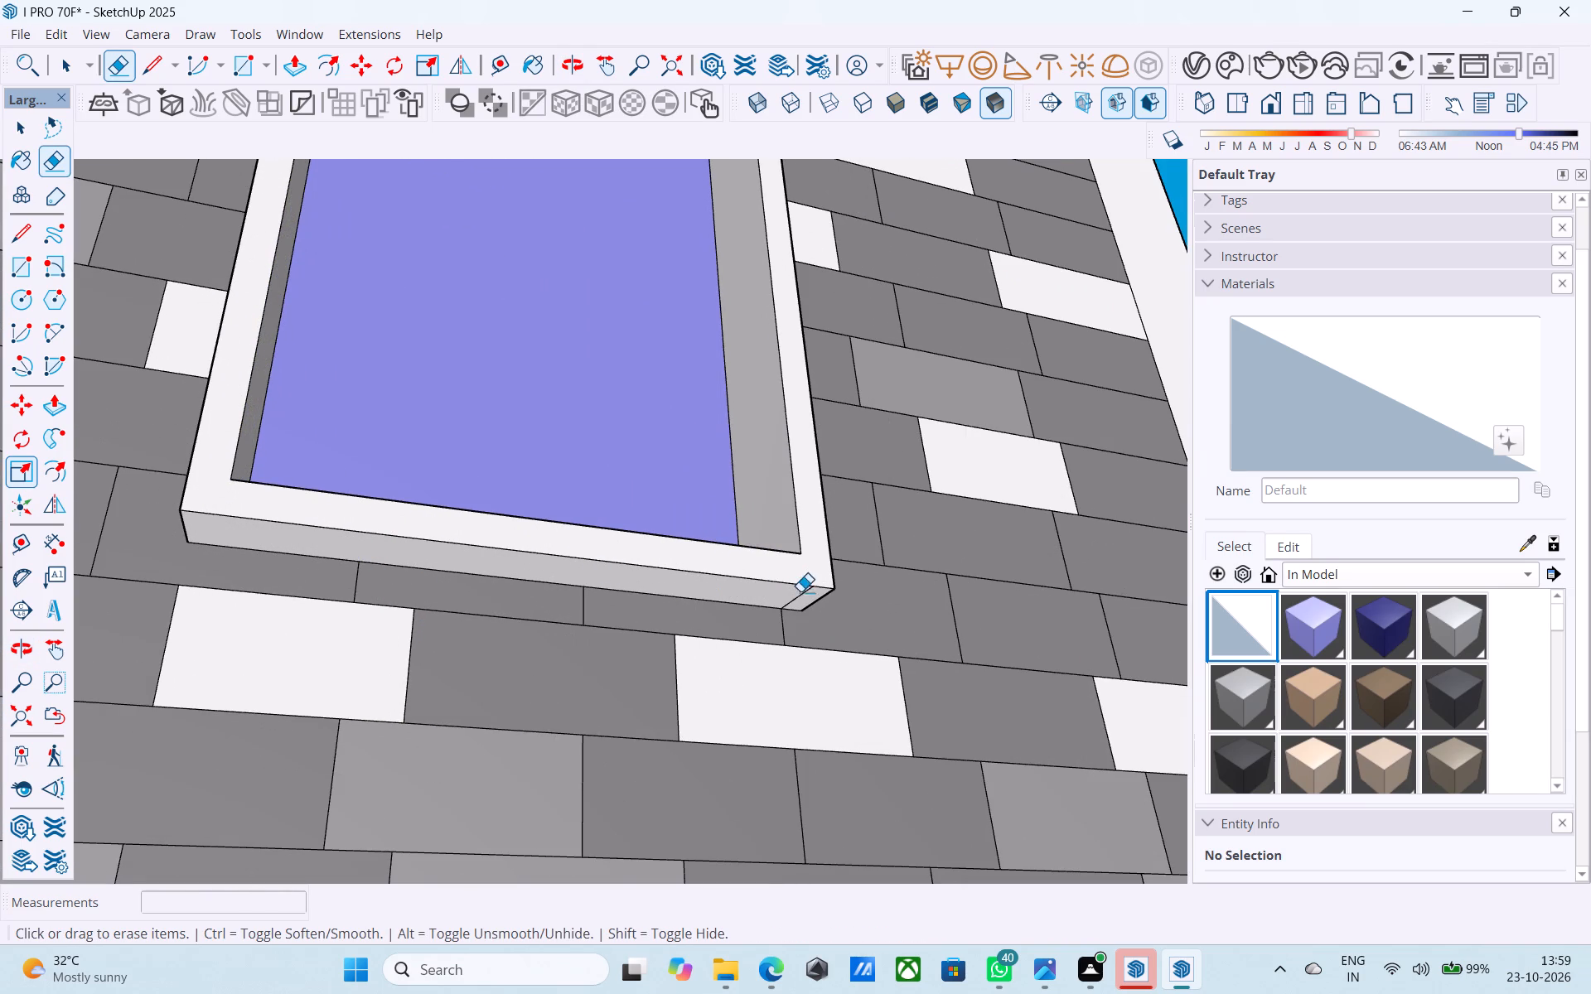
{"action": "left_click", "coordinate": [802, 596]}
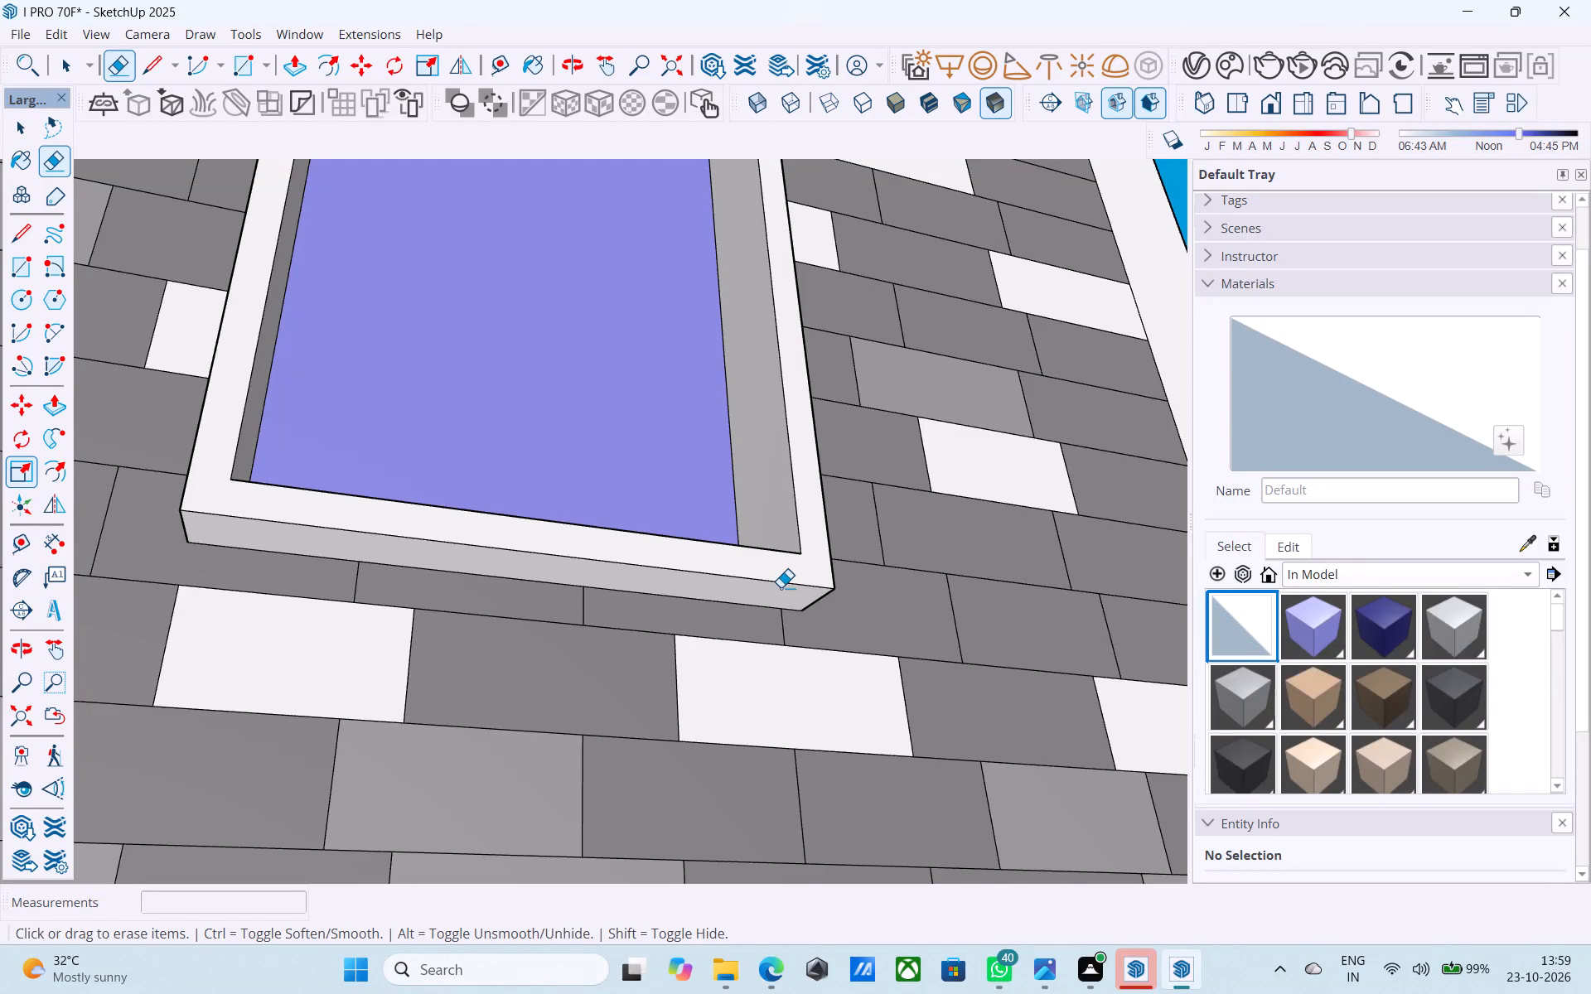
Erase the seam lines crossing the underside of the middle striped panel's window frame.
{"action": "scroll", "coordinate": [781, 587], "scroll_direction": "down", "scroll_amount": 17}
{"action": "middle_click_drag", "start_coordinate": [718, 672], "coordinate": [655, 577]}
{"action": "scroll", "coordinate": [646, 518], "scroll_direction": "down", "scroll_amount": 10}
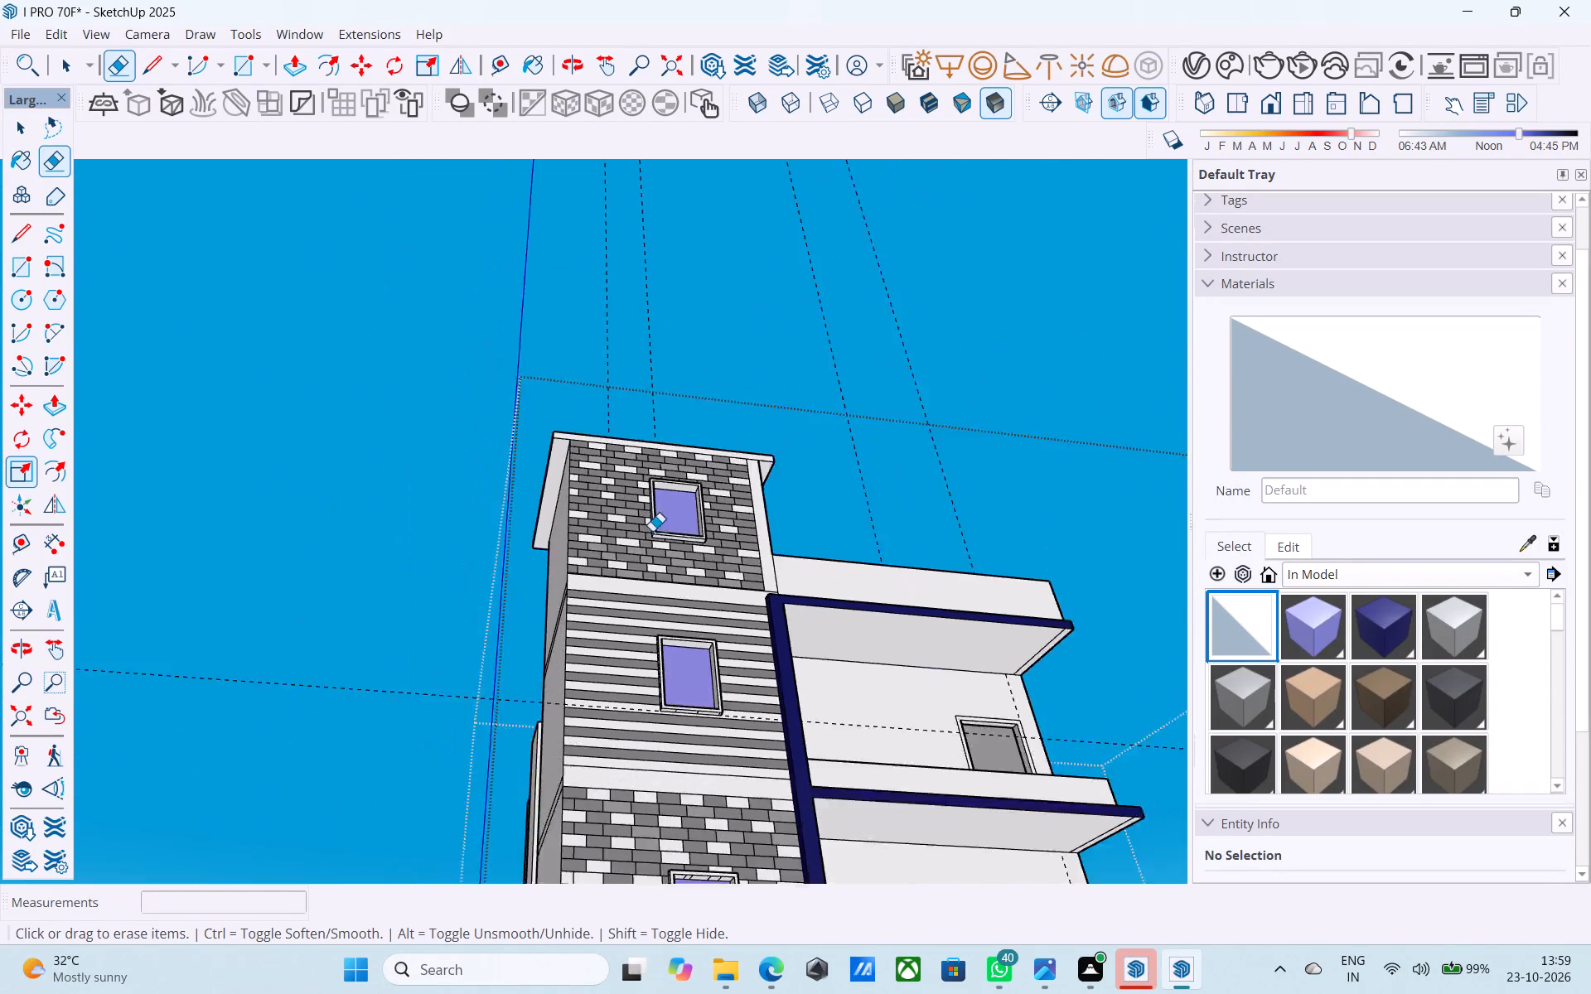
{"action": "scroll", "coordinate": [652, 531], "scroll_direction": "down", "scroll_amount": 2}
{"action": "middle_click_drag", "start_coordinate": [670, 700], "coordinate": [677, 652]}
{"action": "scroll", "coordinate": [679, 646], "scroll_direction": "up", "scroll_amount": 20}
{"action": "scroll", "coordinate": [679, 646], "scroll_direction": "up", "scroll_amount": 3}
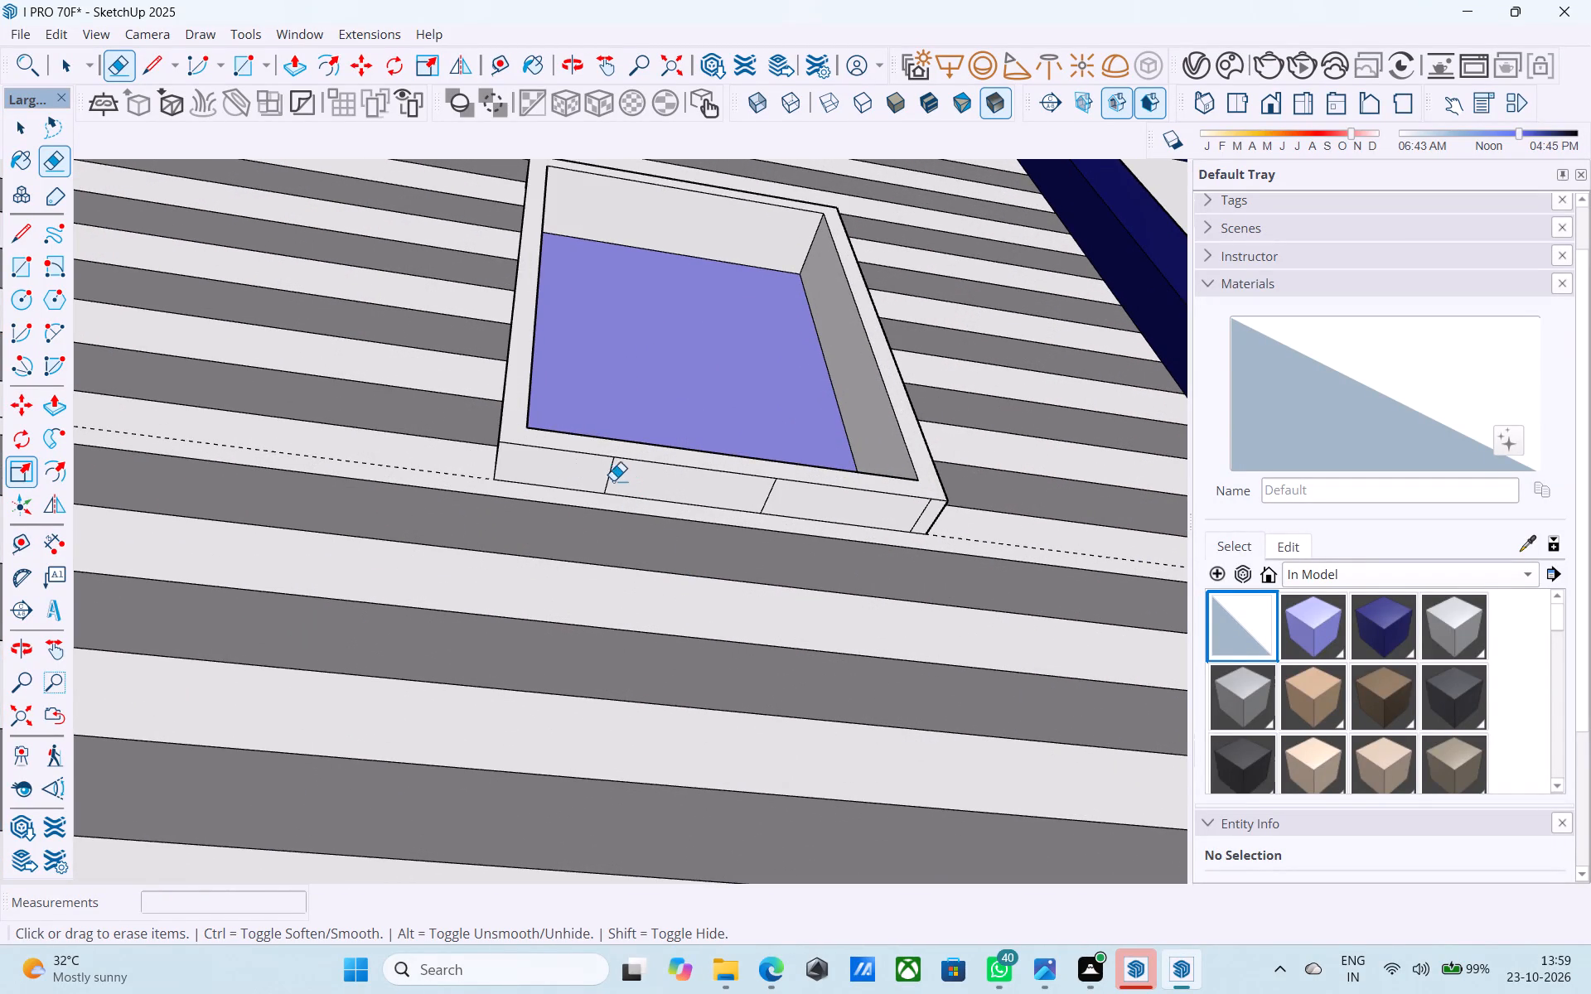
{"action": "left_click_drag", "start_coordinate": [612, 479], "coordinate": [603, 476]}
{"action": "left_click_drag", "start_coordinate": [785, 494], "coordinate": [753, 490]}
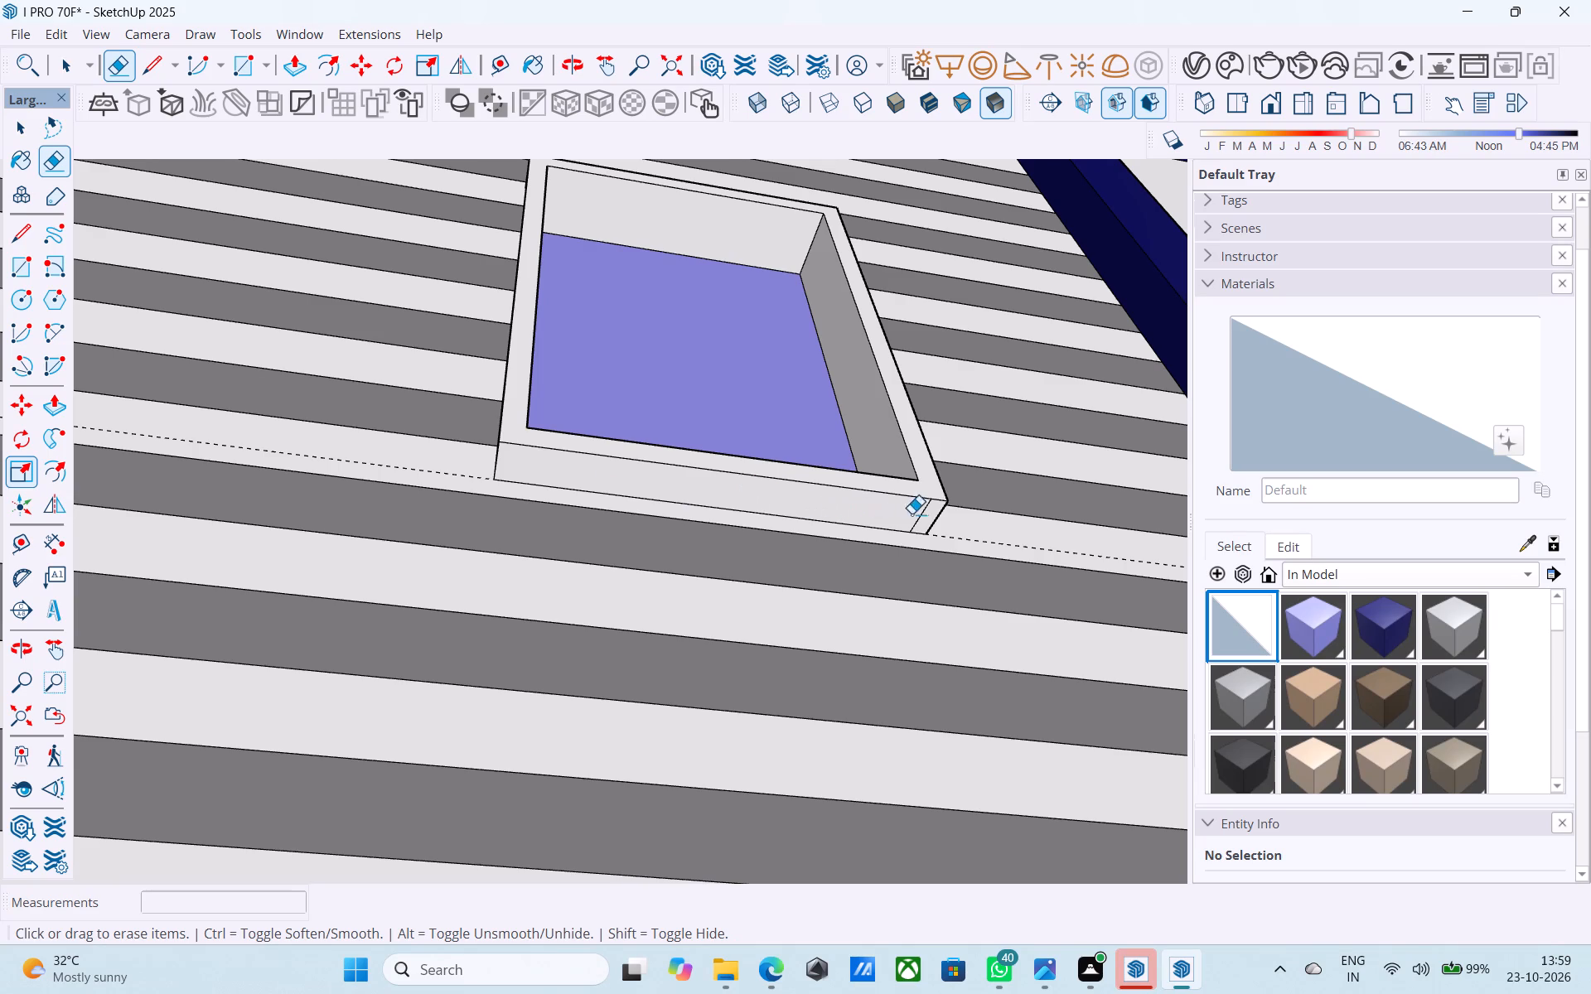
{"action": "left_click", "coordinate": [920, 516]}
Erase the stripe seam lines on the middle and lower part of the middle window frame's outer side facing away from the balconies.
{"action": "middle_click_drag", "start_coordinate": [544, 448], "coordinate": [818, 784]}
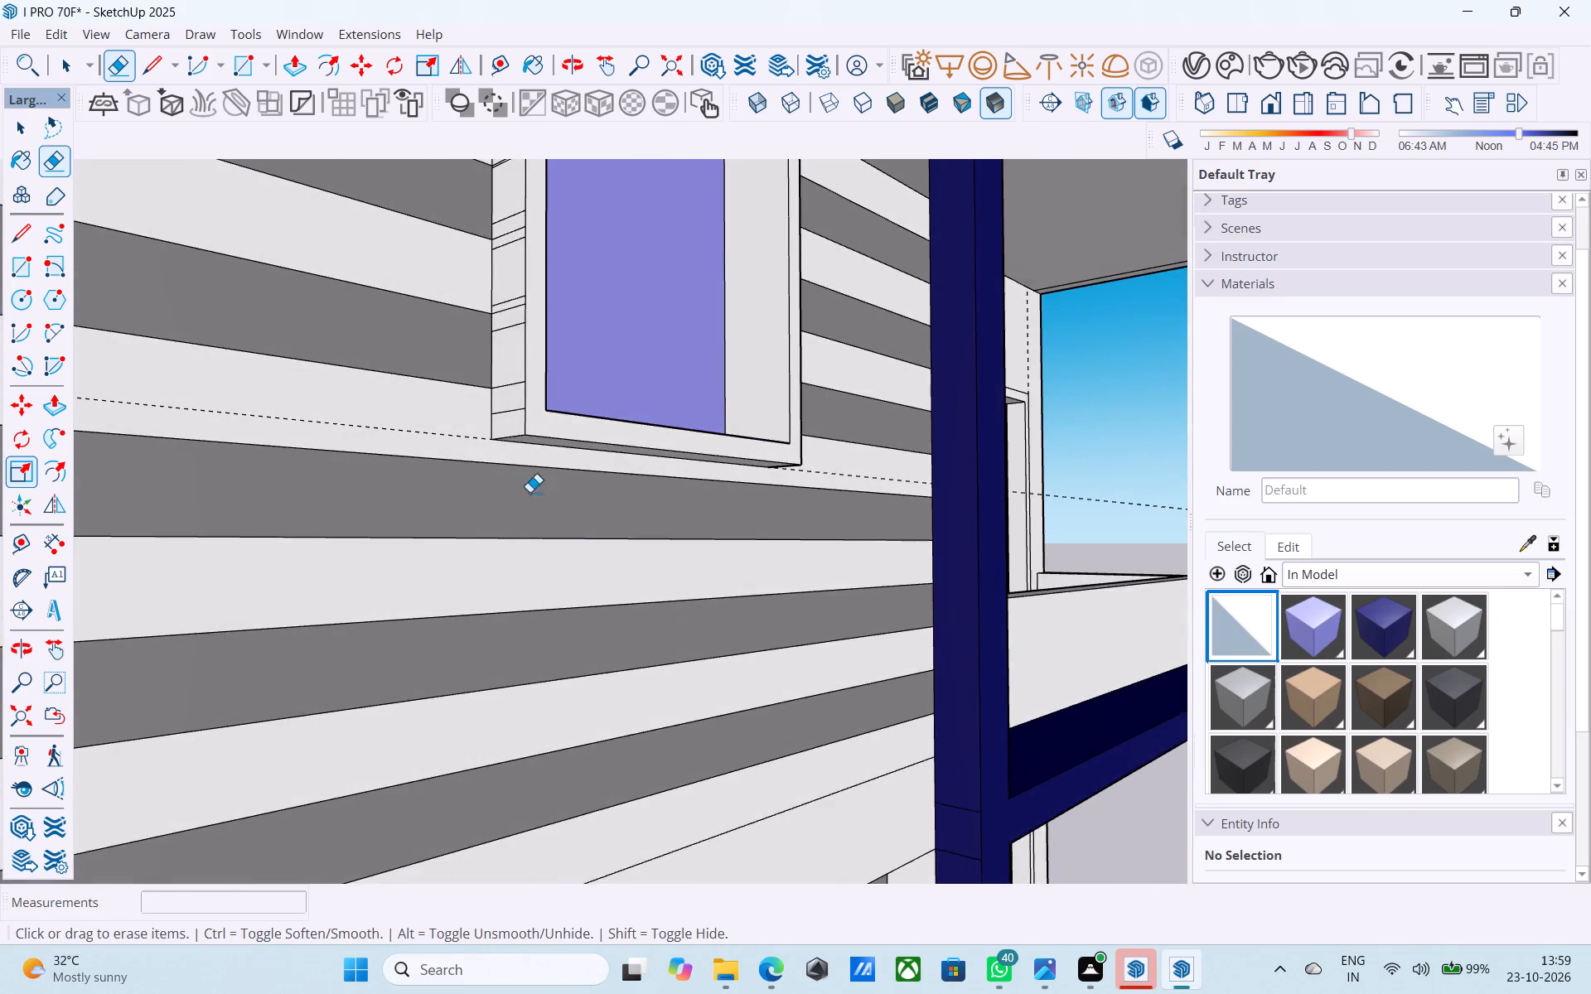
{"action": "scroll", "coordinate": [512, 454], "scroll_direction": "down", "scroll_amount": 5}
{"action": "middle_click_drag", "start_coordinate": [525, 532], "coordinate": [525, 612]}
{"action": "scroll", "coordinate": [532, 615], "scroll_direction": "down", "scroll_amount": 5}
{"action": "scroll", "coordinate": [517, 349], "scroll_direction": "up", "scroll_amount": 4}
{"action": "left_click", "coordinate": [513, 340]}
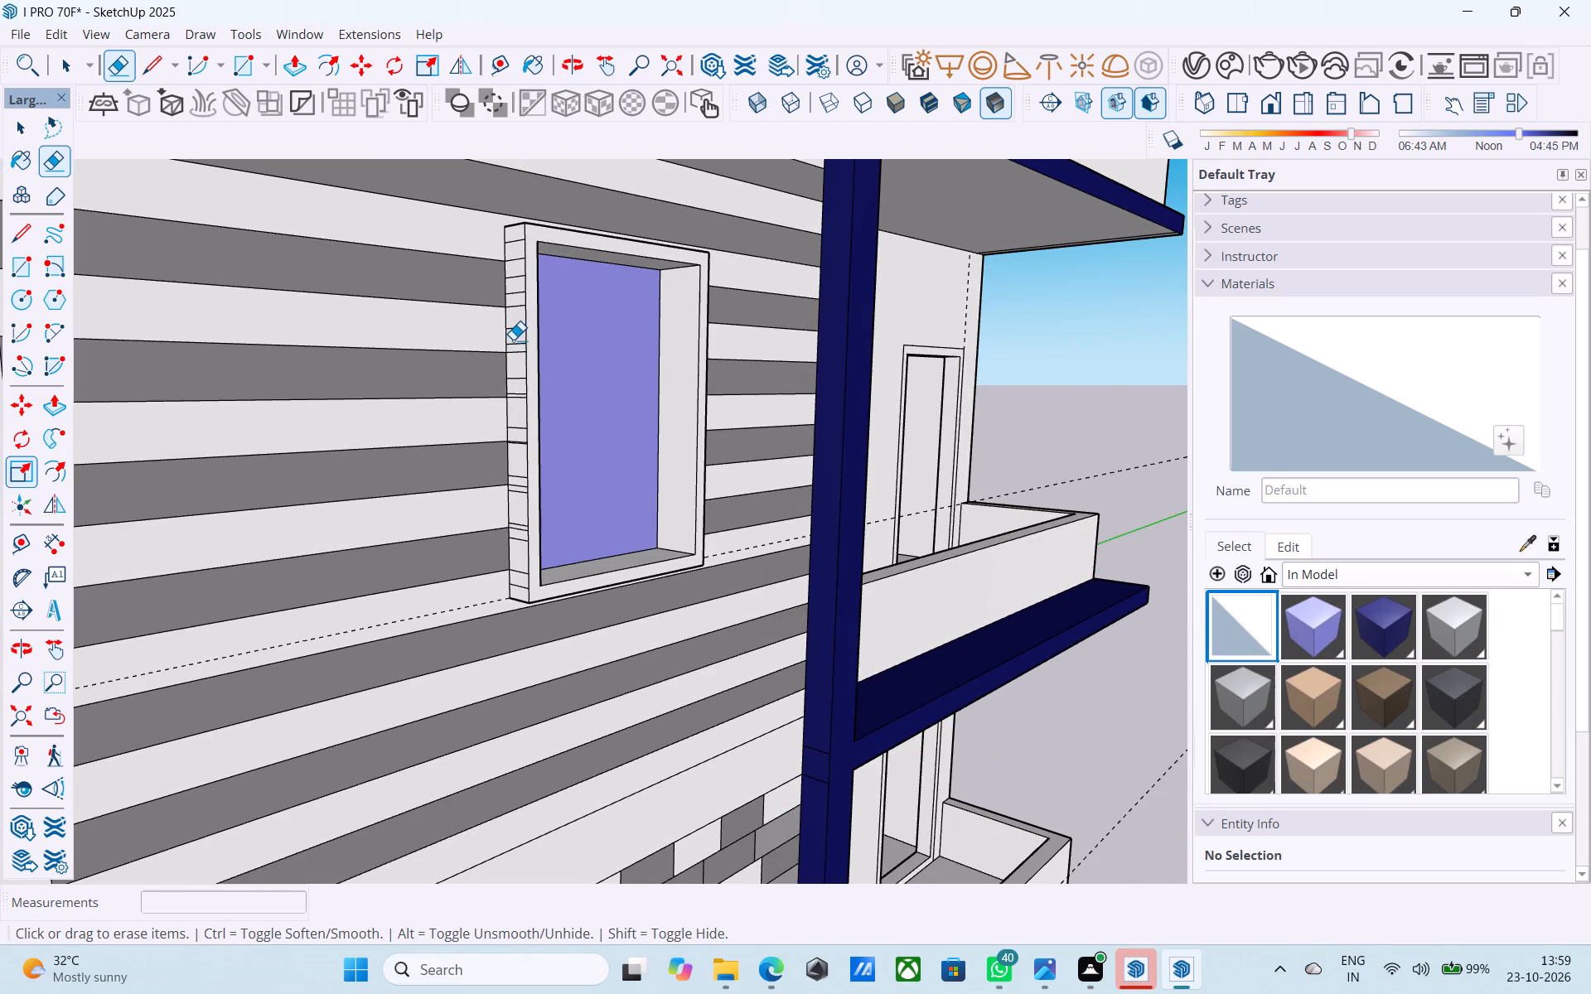
{"action": "left_click", "coordinate": [515, 353]}
{"action": "left_click", "coordinate": [515, 369]}
{"action": "left_click_drag", "start_coordinate": [515, 378], "coordinate": [512, 391]}
{"action": "left_click", "coordinate": [512, 398]}
{"action": "left_click_drag", "start_coordinate": [512, 415], "coordinate": [513, 426]}
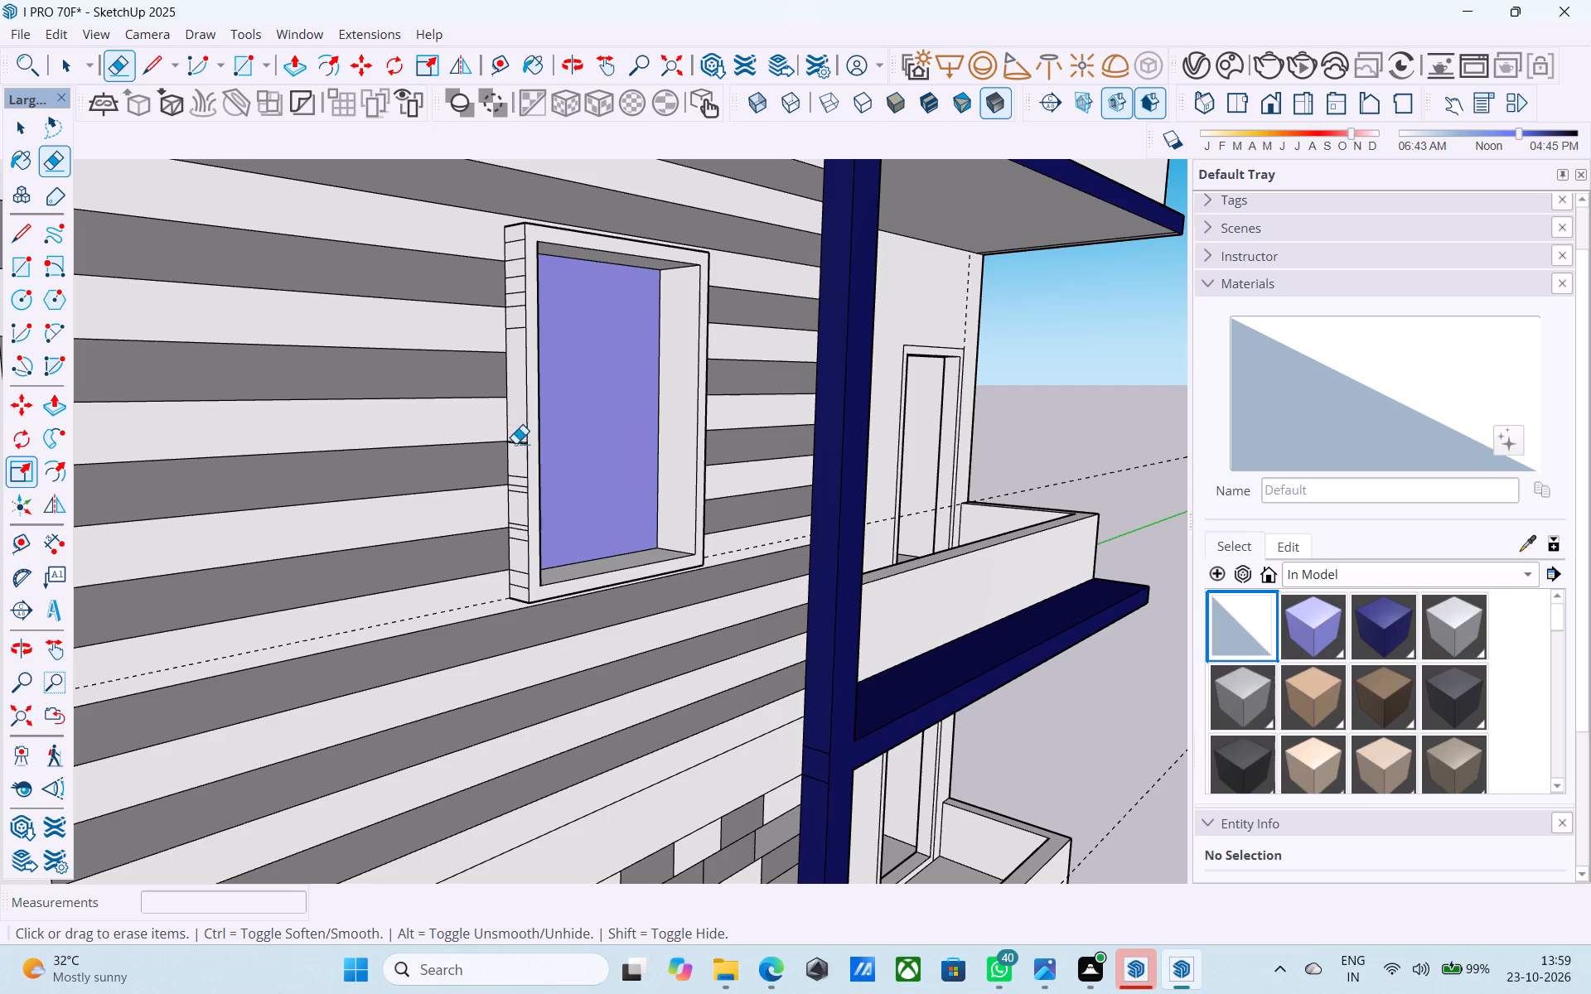
{"action": "left_click", "coordinate": [515, 443]}
{"action": "left_click", "coordinate": [516, 480]}
{"action": "left_click", "coordinate": [516, 480]}
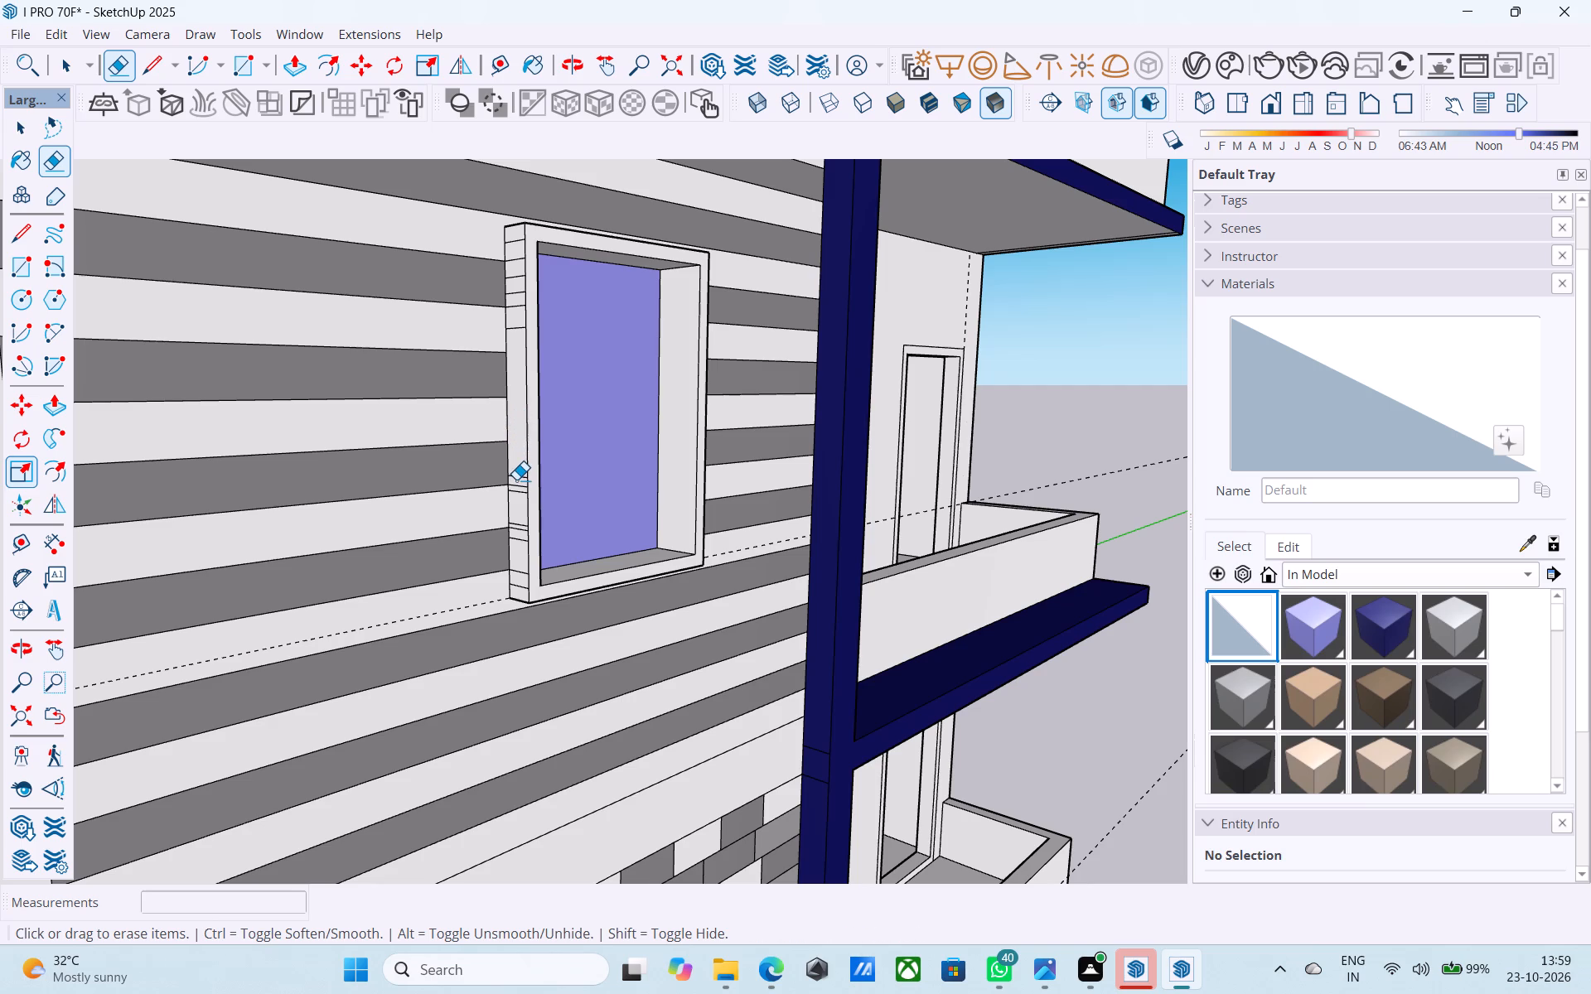
{"action": "left_click_drag", "start_coordinate": [515, 479], "coordinate": [520, 487]}
{"action": "left_click", "coordinate": [515, 485]}
{"action": "left_click", "coordinate": [515, 492]}
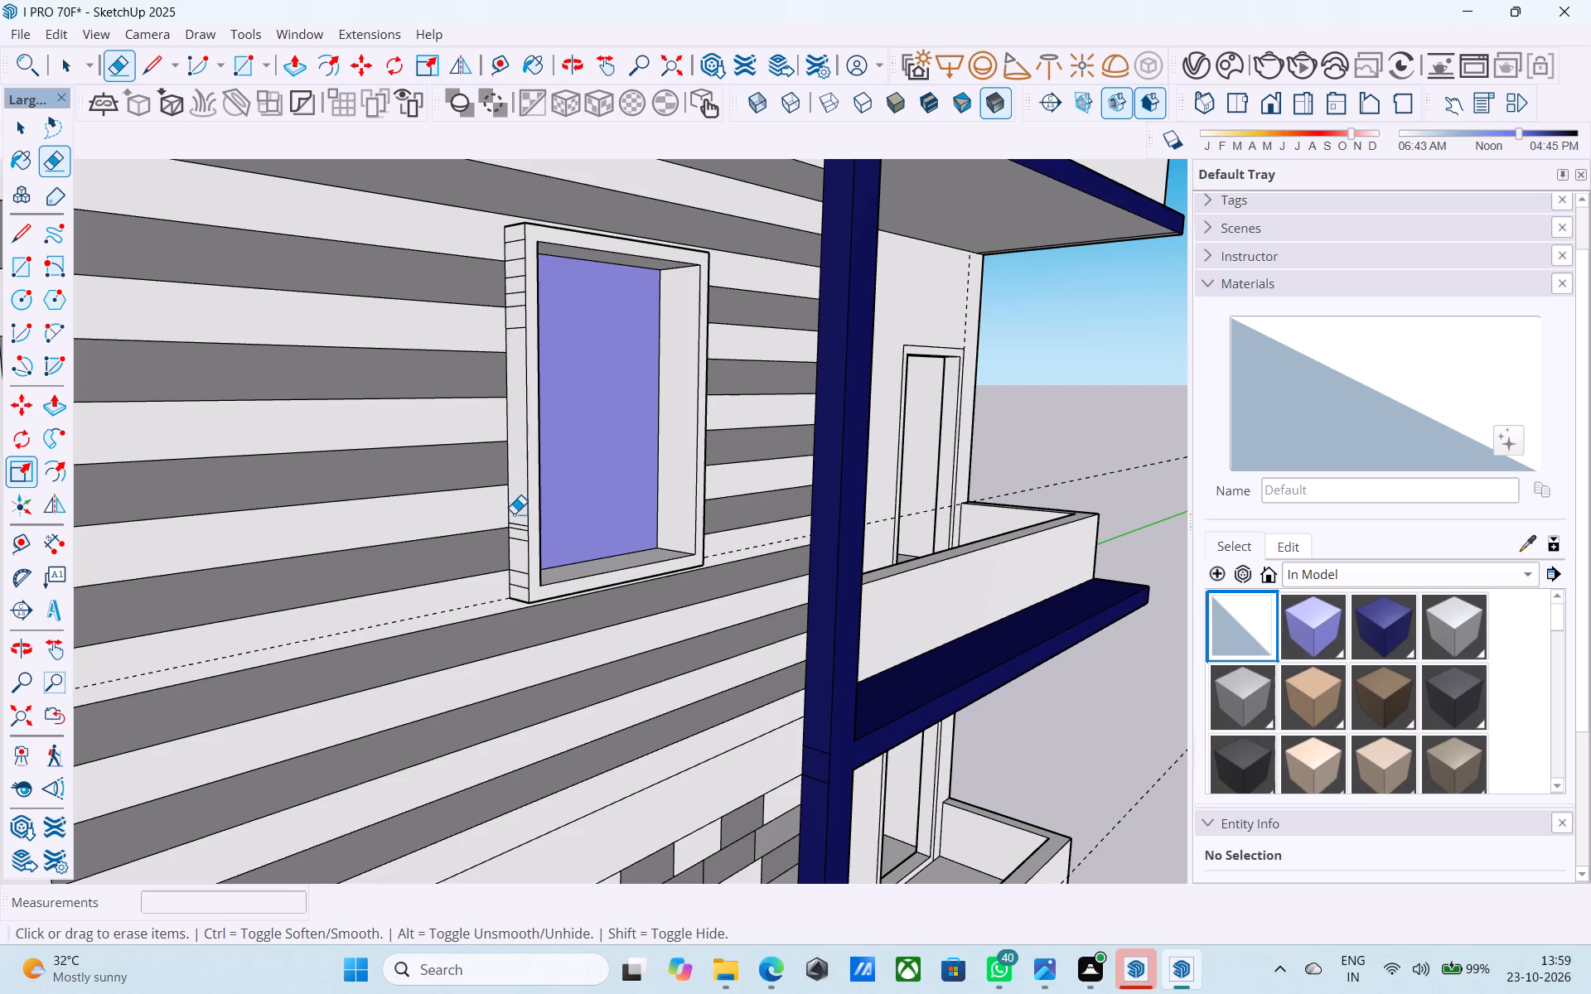
{"action": "left_click_drag", "start_coordinate": [515, 522], "coordinate": [518, 529]}
{"action": "left_click", "coordinate": [516, 533]}
{"action": "left_click", "coordinate": [521, 567]}
{"action": "left_click_drag", "start_coordinate": [521, 580], "coordinate": [521, 582]}
{"action": "left_click_drag", "start_coordinate": [521, 582], "coordinate": [521, 590]}
Erase the remaining seam lines on the upper part of the middle window frame's outer side facing away from the balconies.
{"action": "scroll", "coordinate": [705, 607], "scroll_direction": "down", "scroll_amount": 1}
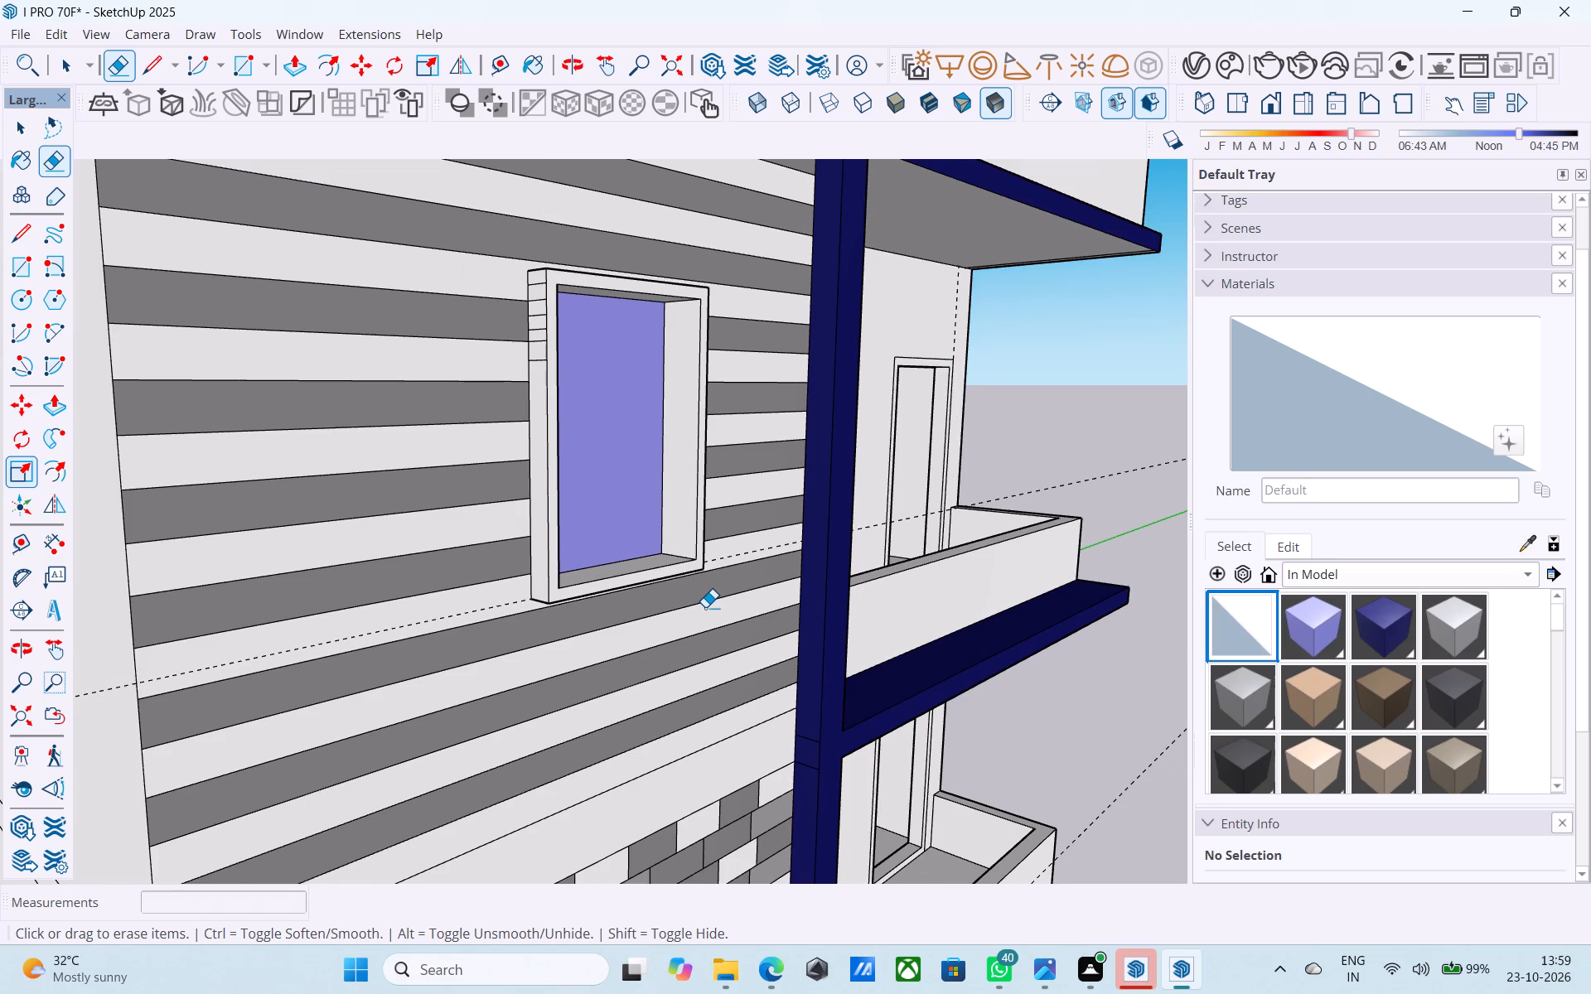
{"action": "scroll", "coordinate": [705, 607], "scroll_direction": "down", "scroll_amount": 4}
{"action": "scroll", "coordinate": [587, 438], "scroll_direction": "up", "scroll_amount": 12}
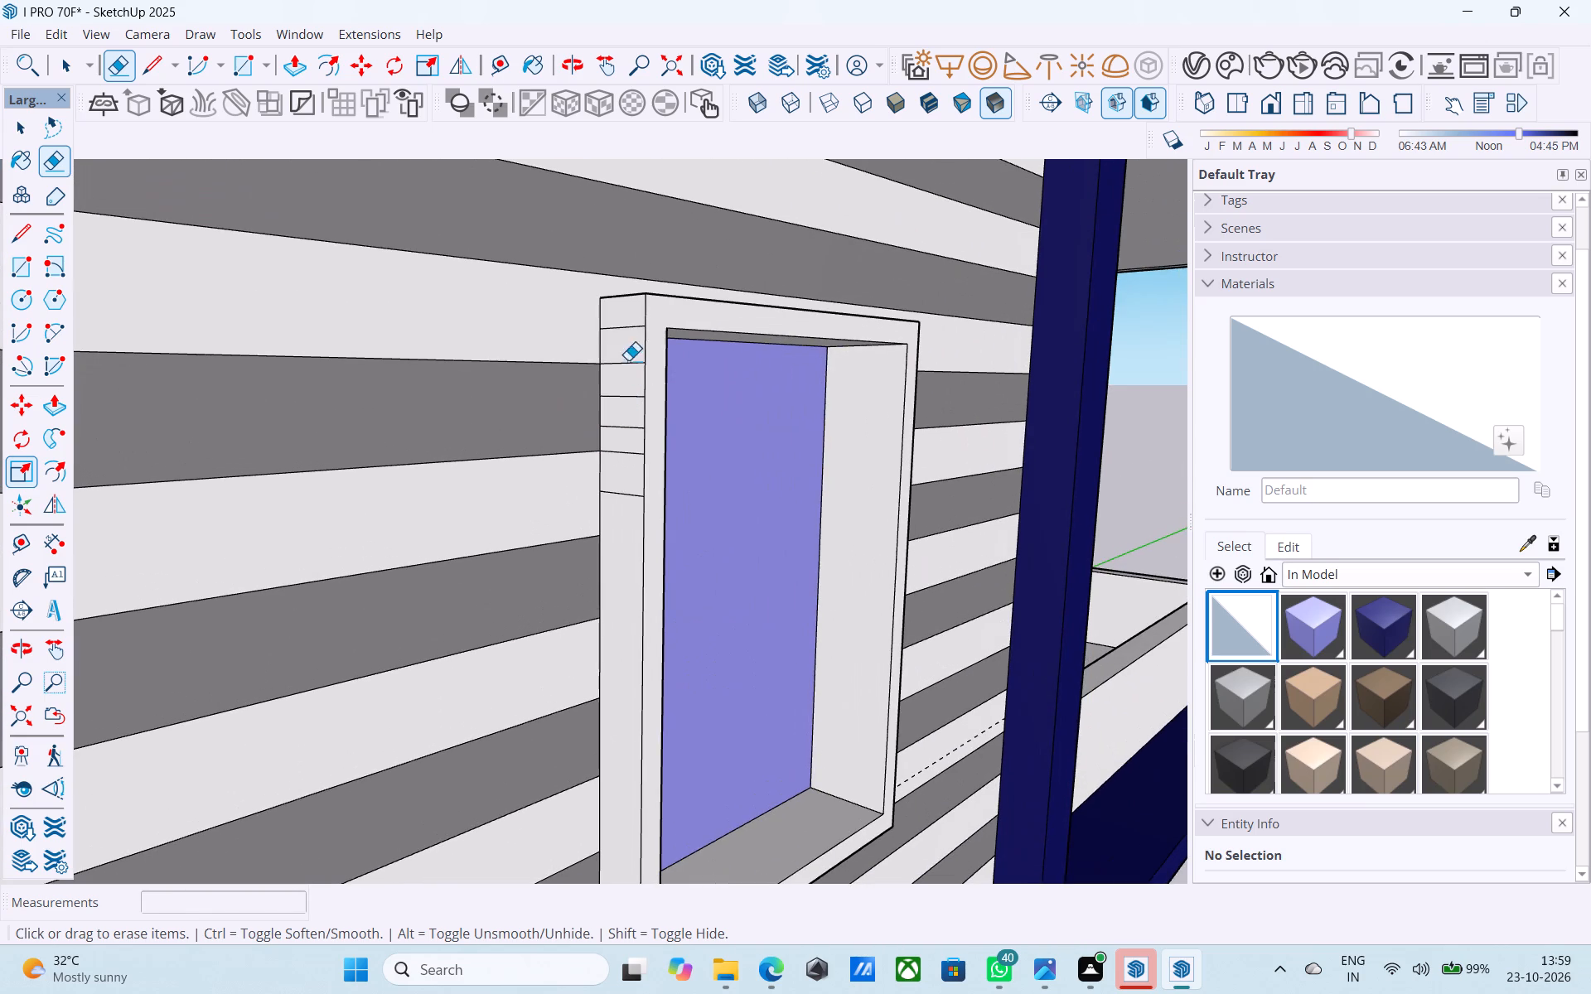
{"action": "left_click", "coordinate": [612, 325]}
{"action": "left_click_drag", "start_coordinate": [616, 323], "coordinate": [619, 333]}
{"action": "left_click_drag", "start_coordinate": [619, 335], "coordinate": [630, 373]}
{"action": "left_click_drag", "start_coordinate": [626, 370], "coordinate": [617, 418]}
{"action": "left_click_drag", "start_coordinate": [613, 416], "coordinate": [607, 474]}
{"action": "left_click_drag", "start_coordinate": [621, 484], "coordinate": [618, 513]}
Erase the stripe seam lines on the upper part of the middle window frame's outer side facing the balconies.
{"action": "middle_click_drag", "start_coordinate": [633, 476], "coordinate": [121, 474]}
{"action": "scroll", "coordinate": [143, 449], "scroll_direction": "down", "scroll_amount": 7}
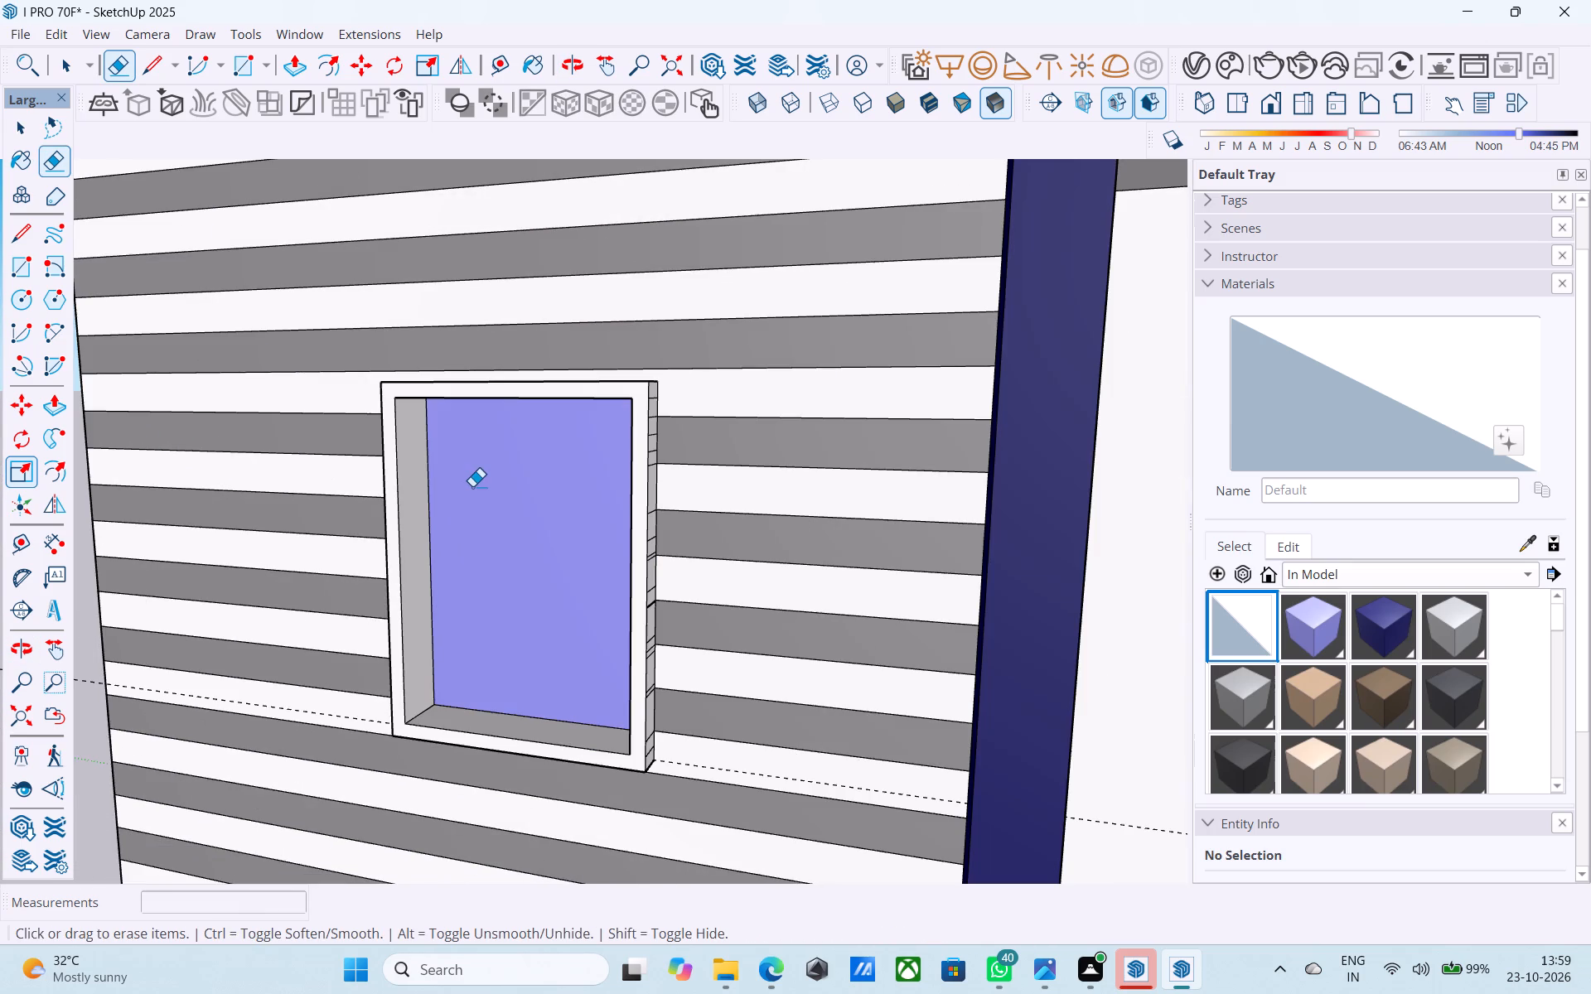
{"action": "middle_click_drag", "start_coordinate": [473, 486], "coordinate": [416, 495]}
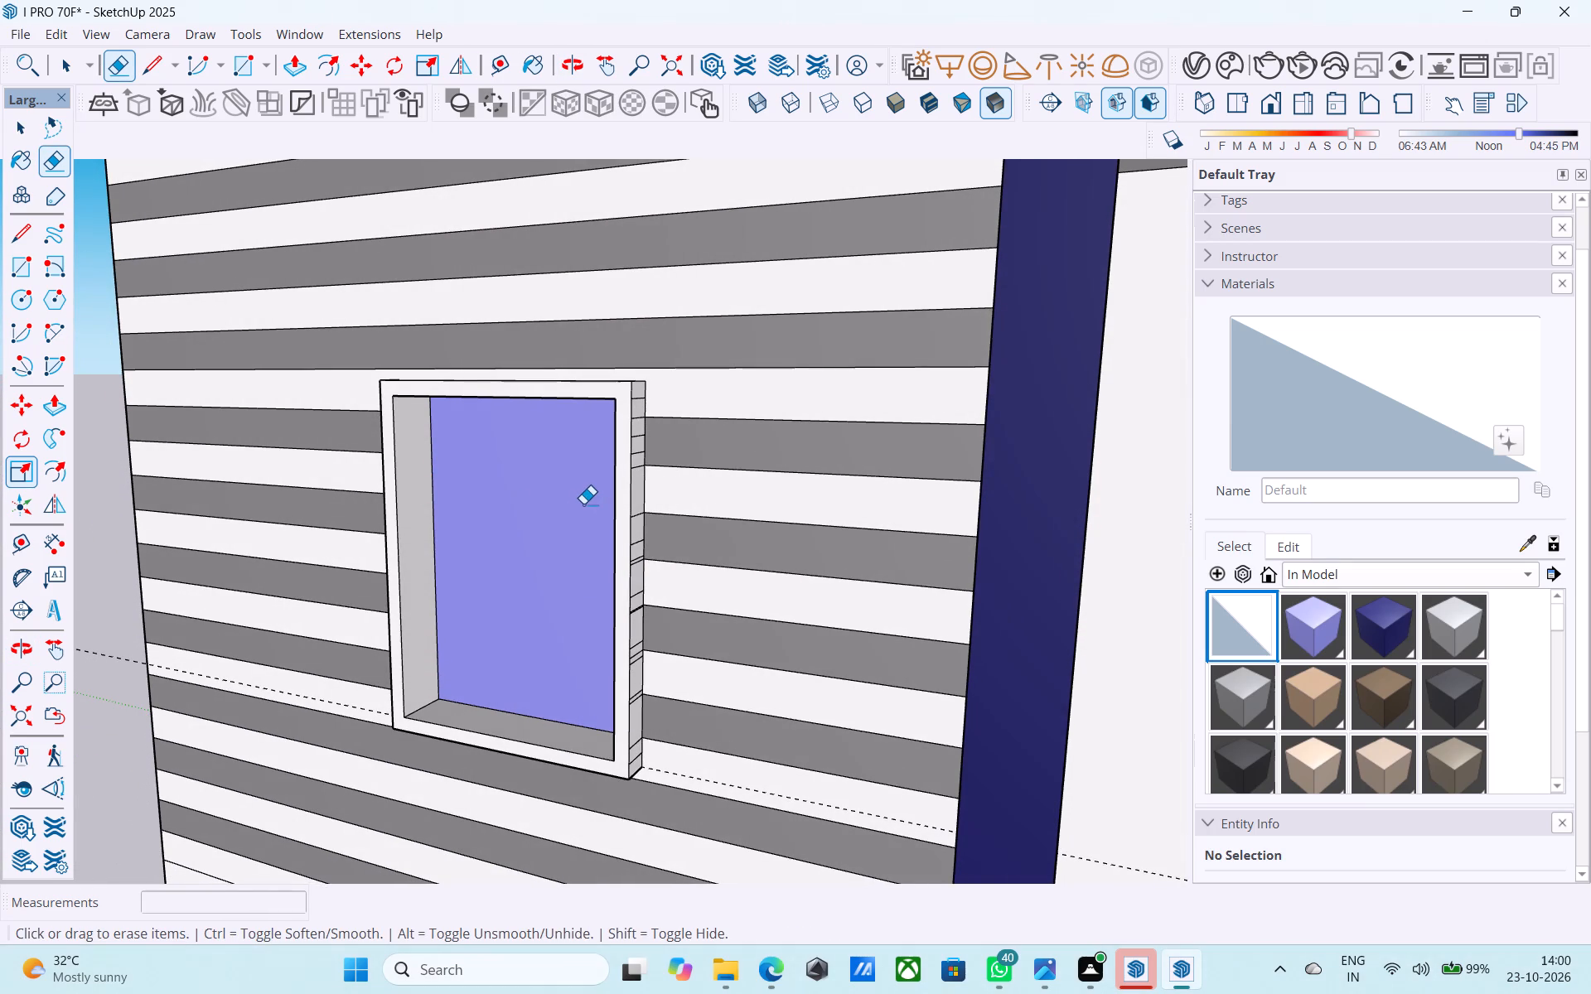
{"action": "scroll", "coordinate": [583, 504], "scroll_direction": "down", "scroll_amount": 4}
{"action": "middle_click_drag", "start_coordinate": [583, 504], "coordinate": [551, 501]}
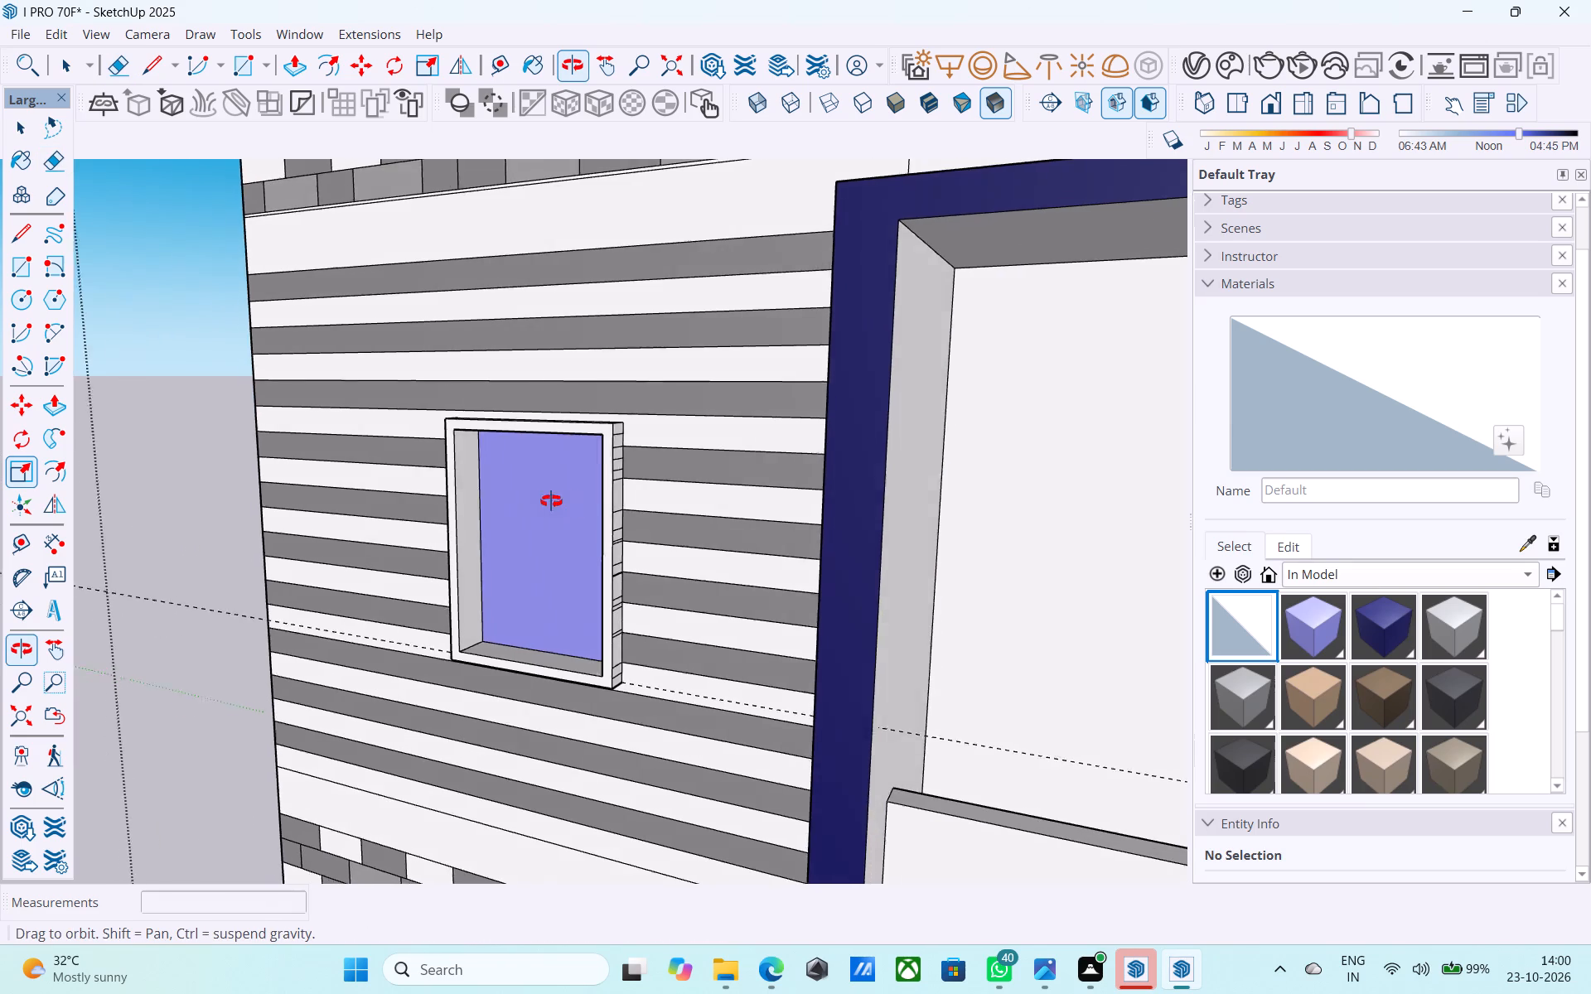
{"action": "middle_click_drag", "start_coordinate": [551, 501], "coordinate": [380, 509]}
{"action": "scroll", "coordinate": [471, 524], "scroll_direction": "up", "scroll_amount": 4}
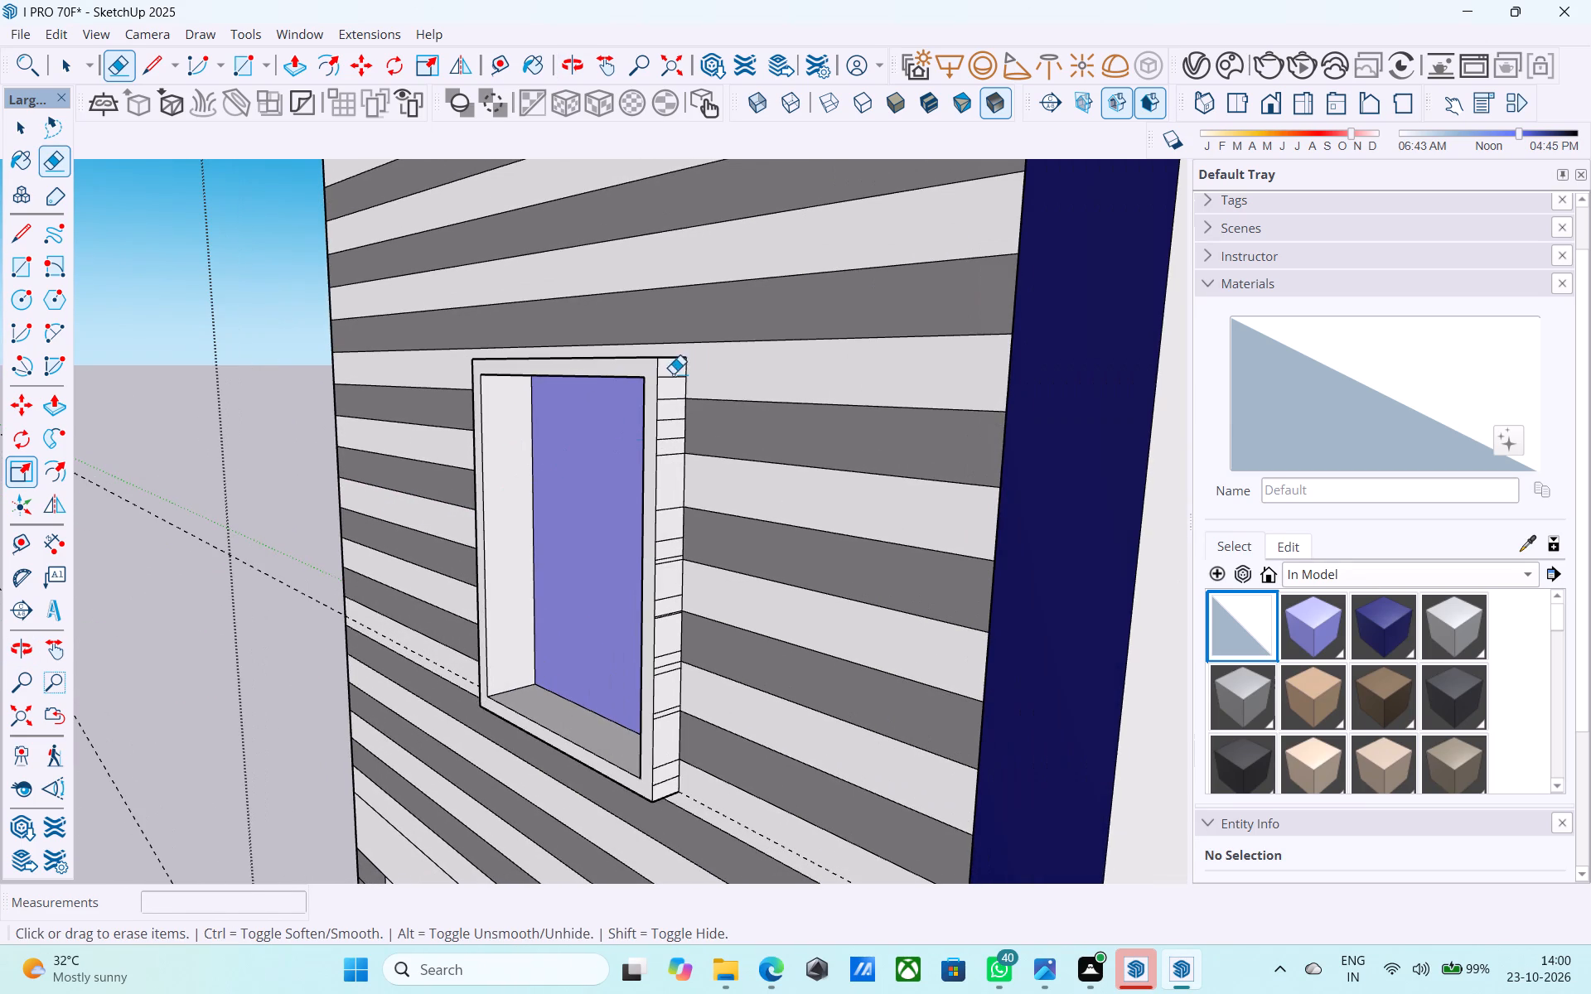
{"action": "left_click_drag", "start_coordinate": [669, 374], "coordinate": [671, 438]}
{"action": "scroll", "coordinate": [671, 438], "scroll_direction": "down", "scroll_amount": 6}
{"action": "scroll", "coordinate": [699, 471], "scroll_direction": "up", "scroll_amount": 8}
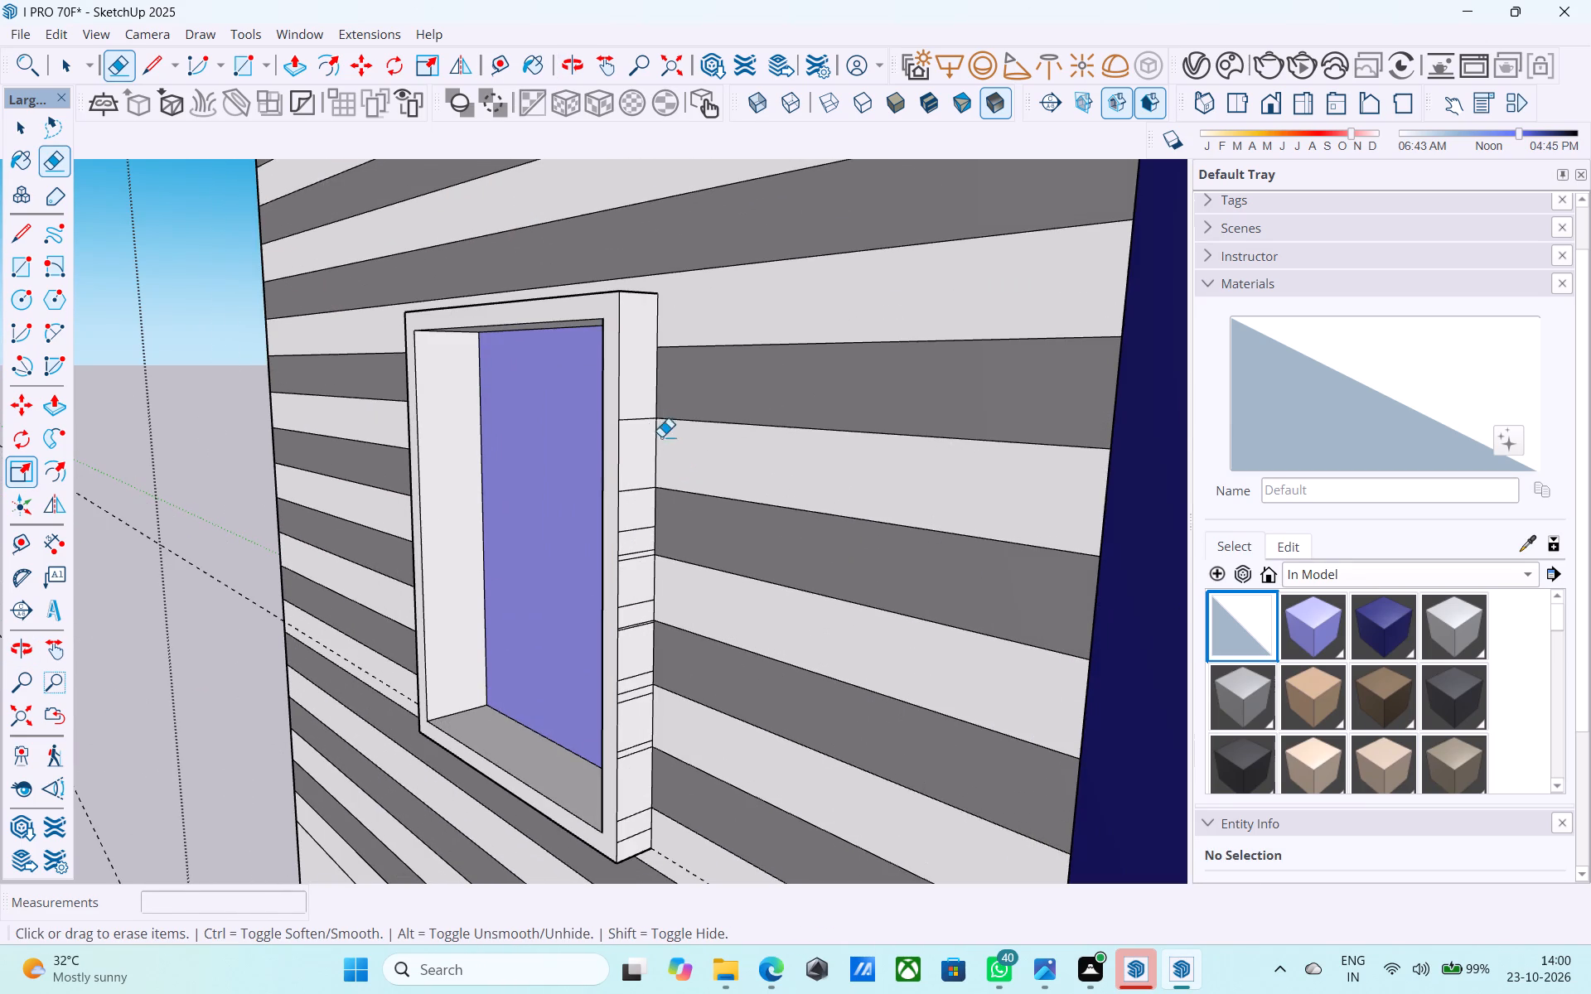
{"action": "left_click_drag", "start_coordinate": [641, 418], "coordinate": [642, 433]}
{"action": "left_click_drag", "start_coordinate": [645, 482], "coordinate": [643, 510]}
{"action": "left_click", "coordinate": [643, 514]}
{"action": "left_click", "coordinate": [645, 523]}
Erase the stripe seam lines on the lower part of the middle window frame's outer side facing the balconies.
{"action": "left_click_drag", "start_coordinate": [643, 526], "coordinate": [643, 552]}
{"action": "left_click_drag", "start_coordinate": [639, 554], "coordinate": [640, 586]}
{"action": "left_click_drag", "start_coordinate": [637, 591], "coordinate": [637, 603]}
{"action": "left_click_drag", "start_coordinate": [637, 605], "coordinate": [641, 622]}
{"action": "left_click_drag", "start_coordinate": [635, 629], "coordinate": [637, 637]}
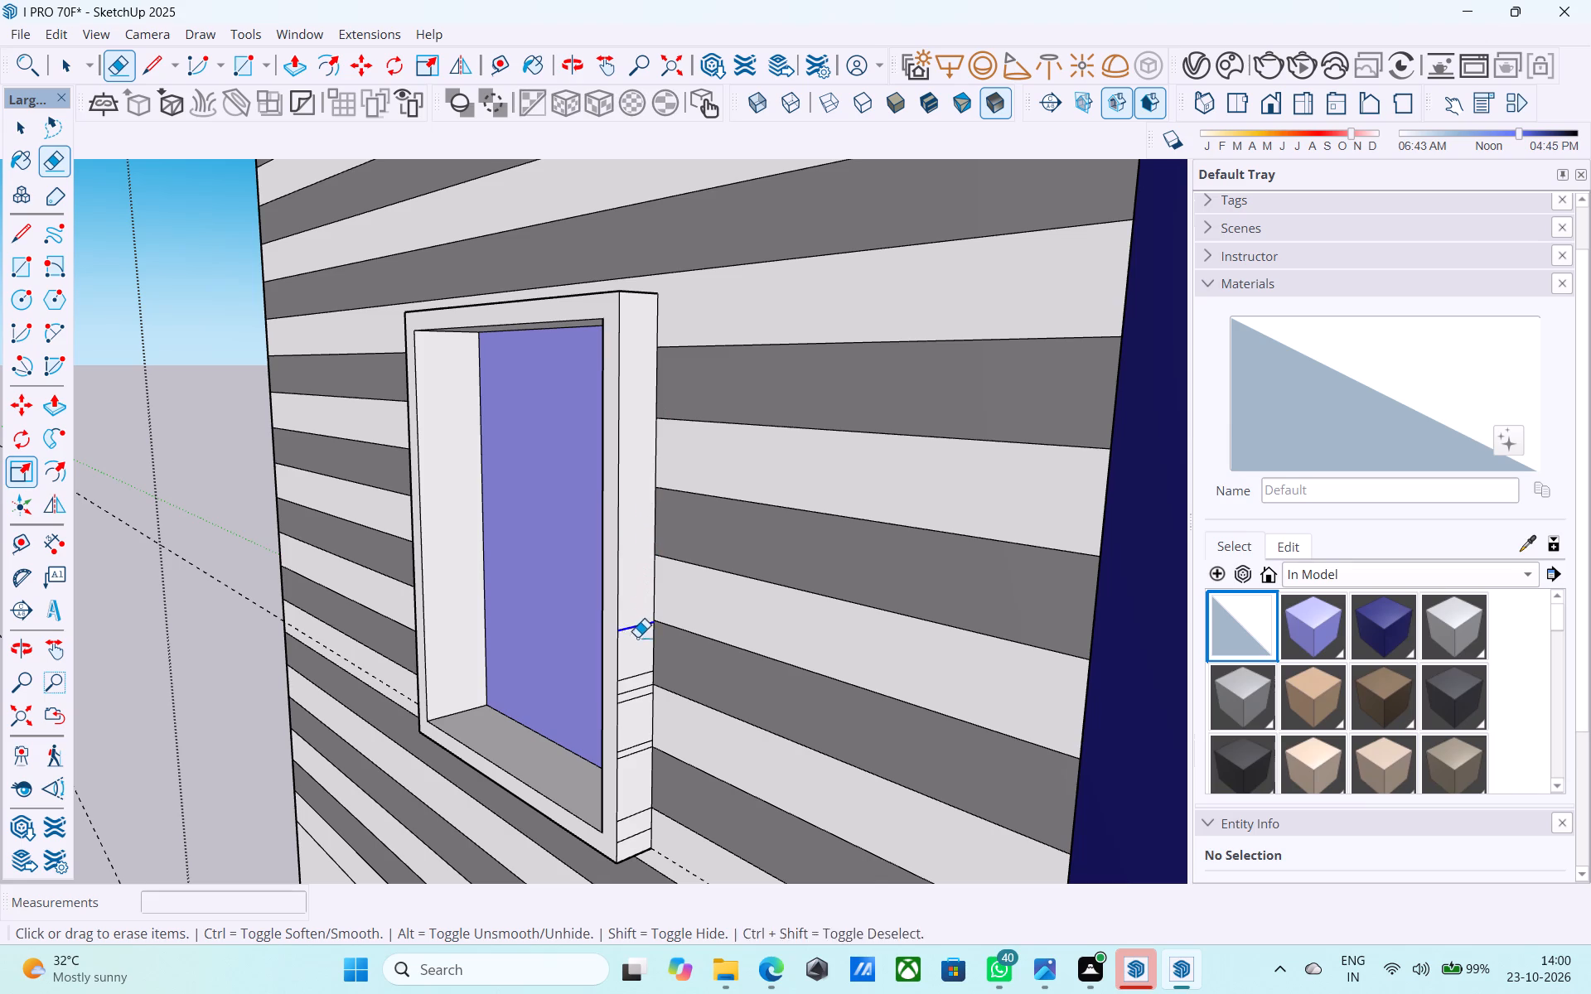
{"action": "left_click_drag", "start_coordinate": [637, 637], "coordinate": [637, 641]}
{"action": "left_click_drag", "start_coordinate": [638, 656], "coordinate": [634, 684]}
{"action": "left_click_drag", "start_coordinate": [634, 684], "coordinate": [637, 708]}
{"action": "left_click_drag", "start_coordinate": [636, 711], "coordinate": [643, 737]}
{"action": "left_click_drag", "start_coordinate": [638, 739], "coordinate": [636, 762]}
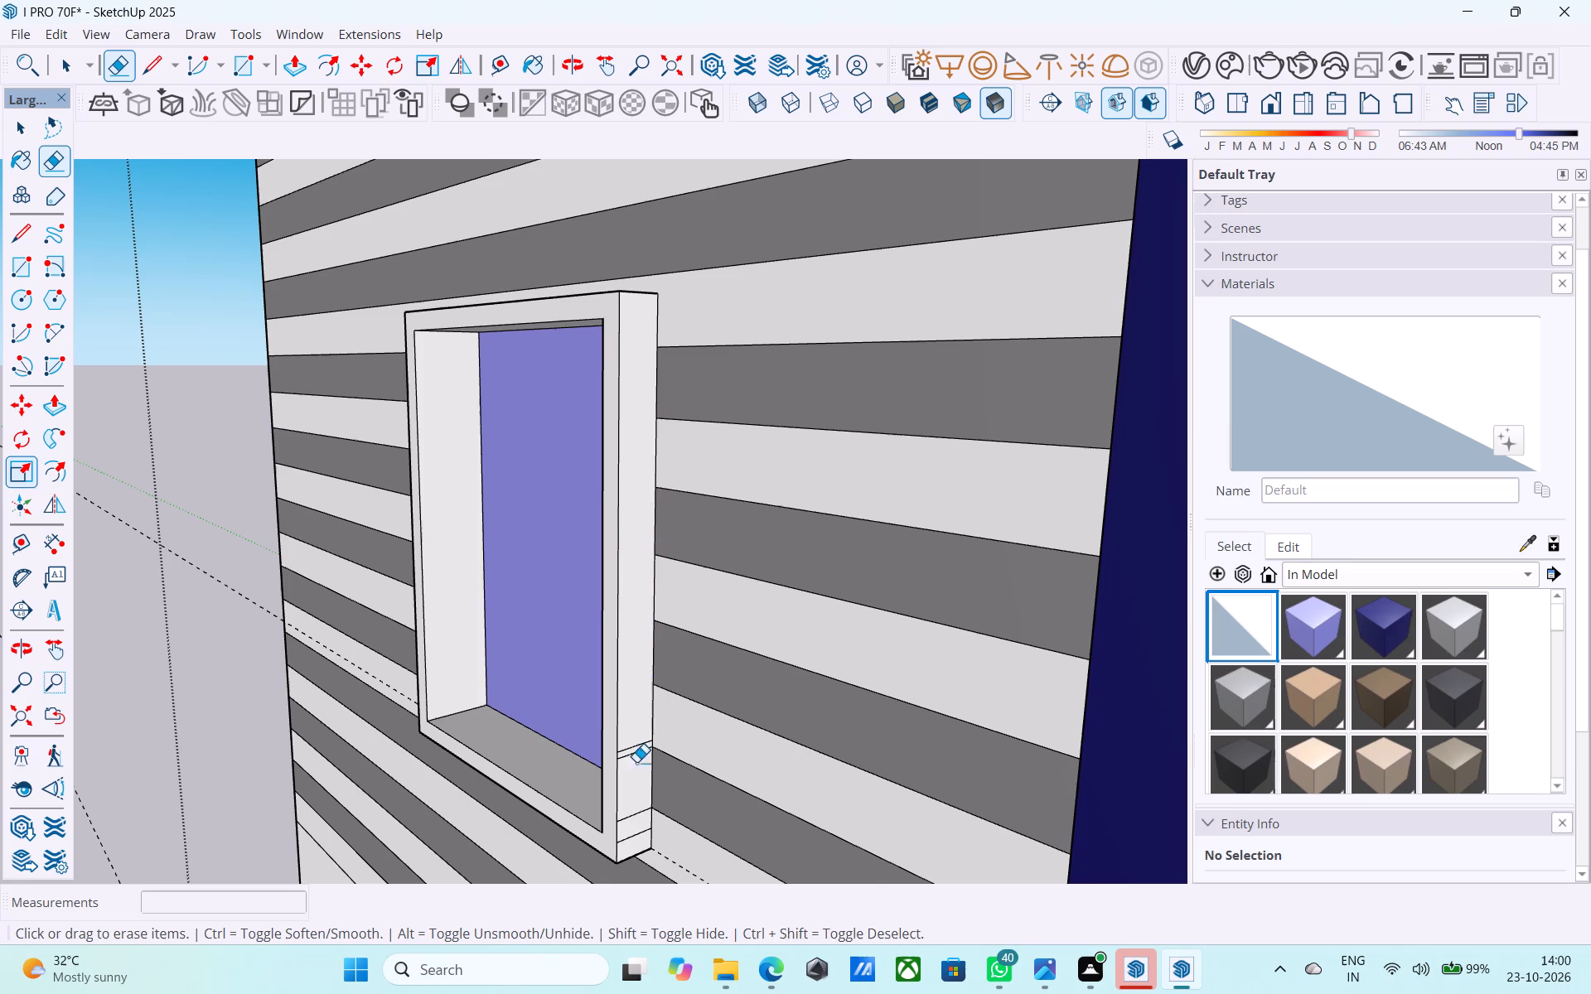
{"action": "left_click_drag", "start_coordinate": [636, 762], "coordinate": [635, 777]}
{"action": "left_click_drag", "start_coordinate": [635, 790], "coordinate": [641, 828]}
{"action": "left_click_drag", "start_coordinate": [640, 828], "coordinate": [639, 843]}
Erase the seam lines crossing the top face of the middle striped panel's window frame.
{"action": "scroll", "coordinate": [636, 829], "scroll_direction": "down", "scroll_amount": 4}
{"action": "middle_click_drag", "start_coordinate": [642, 818], "coordinate": [646, 821]}
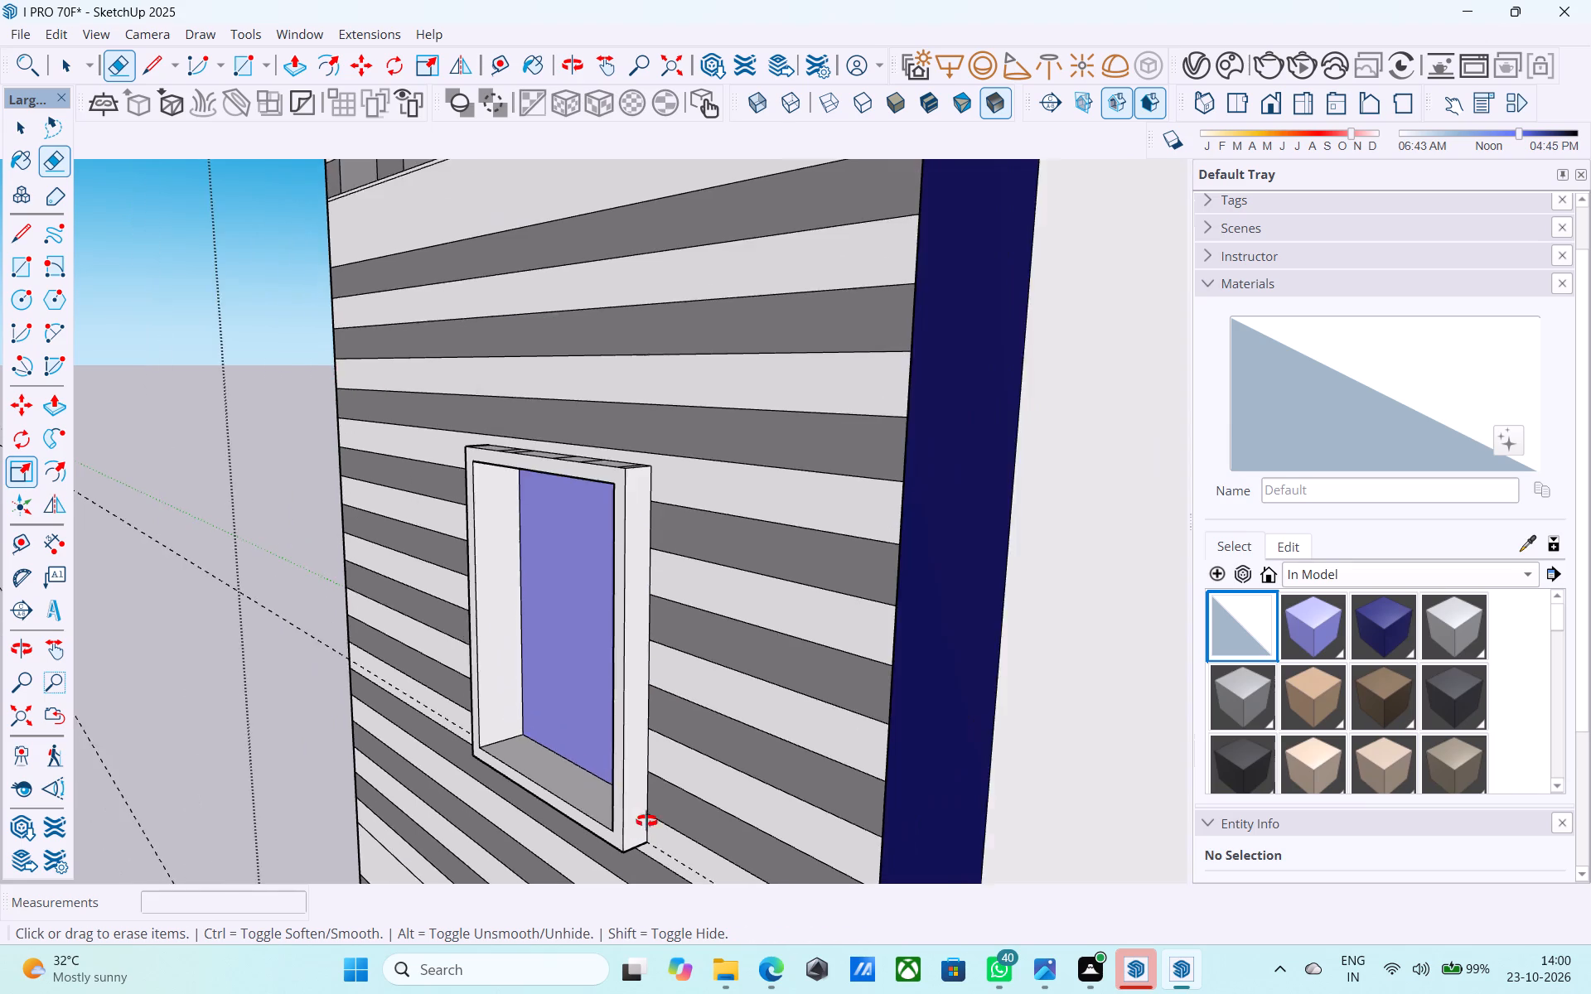
{"action": "middle_click_drag", "start_coordinate": [646, 821], "coordinate": [746, 967]}
{"action": "middle_click_drag", "start_coordinate": [660, 647], "coordinate": [695, 705]}
{"action": "scroll", "coordinate": [847, 622], "scroll_direction": "down", "scroll_amount": 2}
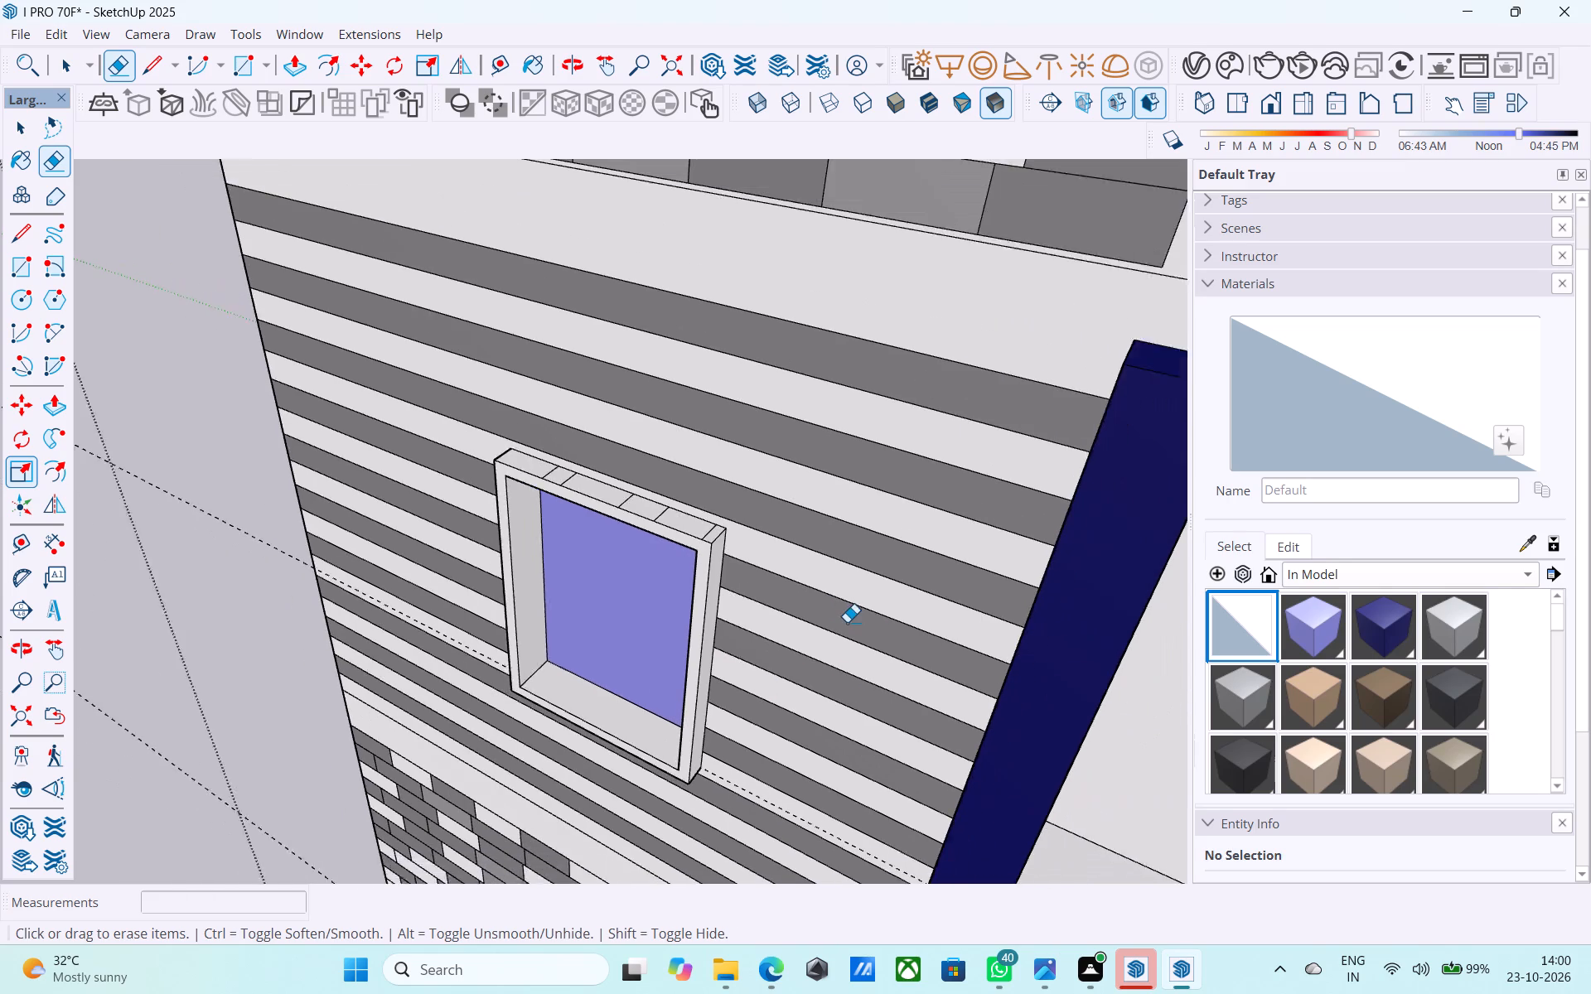
{"action": "scroll", "coordinate": [847, 622], "scroll_direction": "down", "scroll_amount": 3}
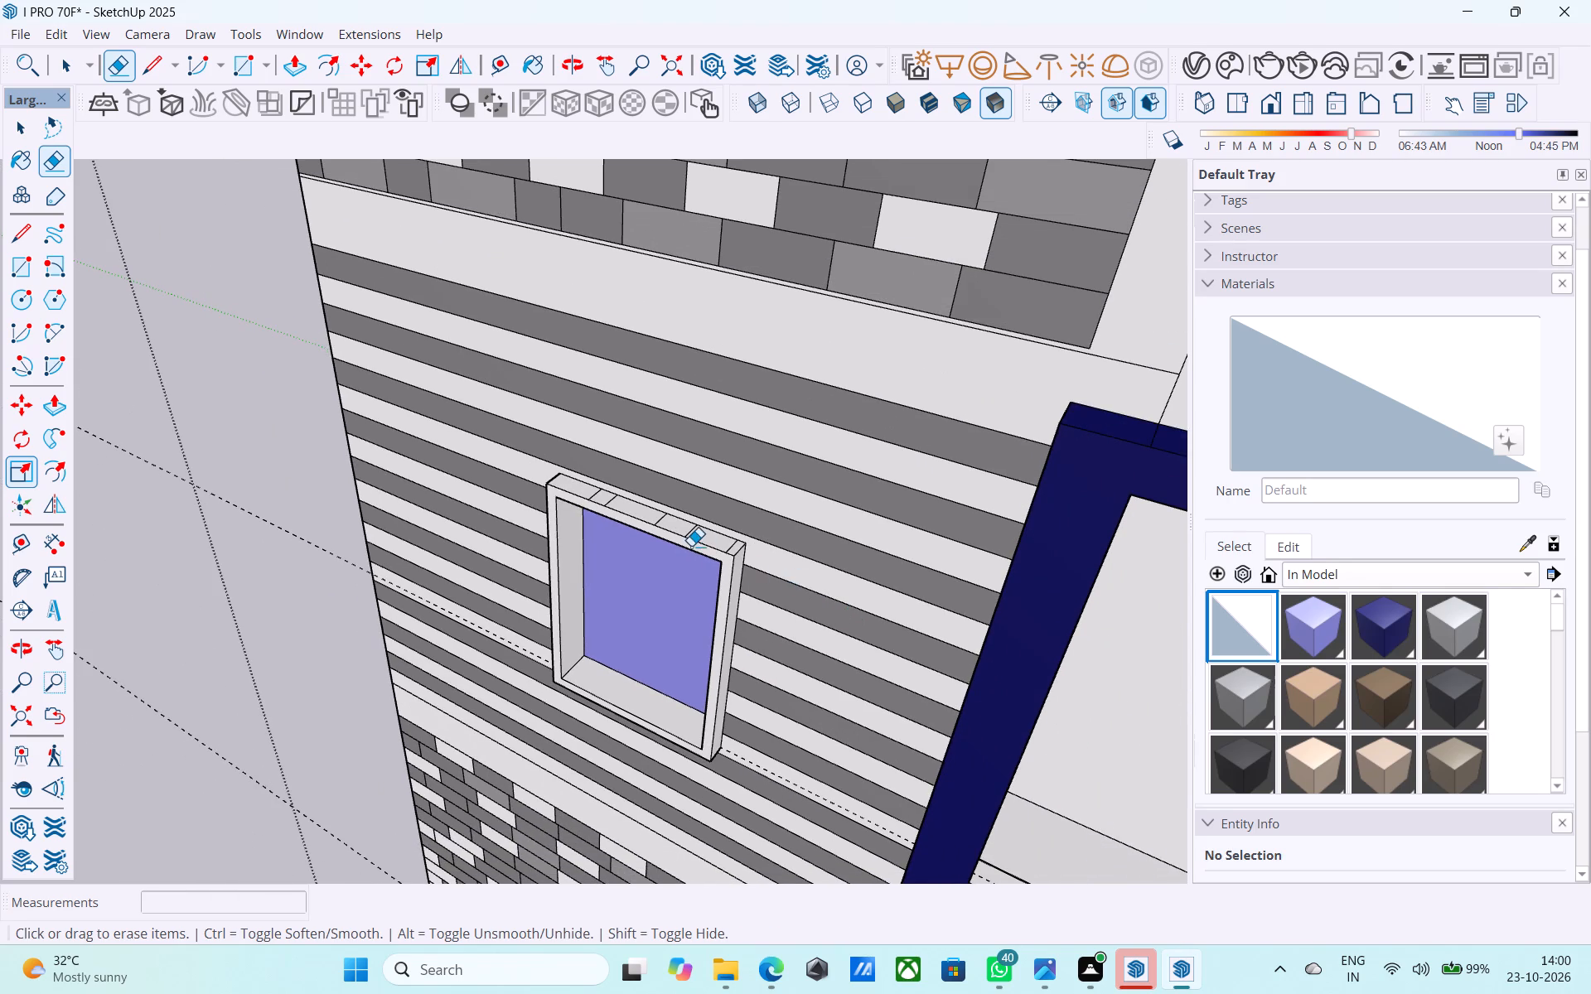
{"action": "middle_click_drag", "start_coordinate": [691, 546], "coordinate": [850, 644]}
{"action": "scroll", "coordinate": [655, 511], "scroll_direction": "up", "scroll_amount": 9}
{"action": "left_click", "coordinate": [585, 451]}
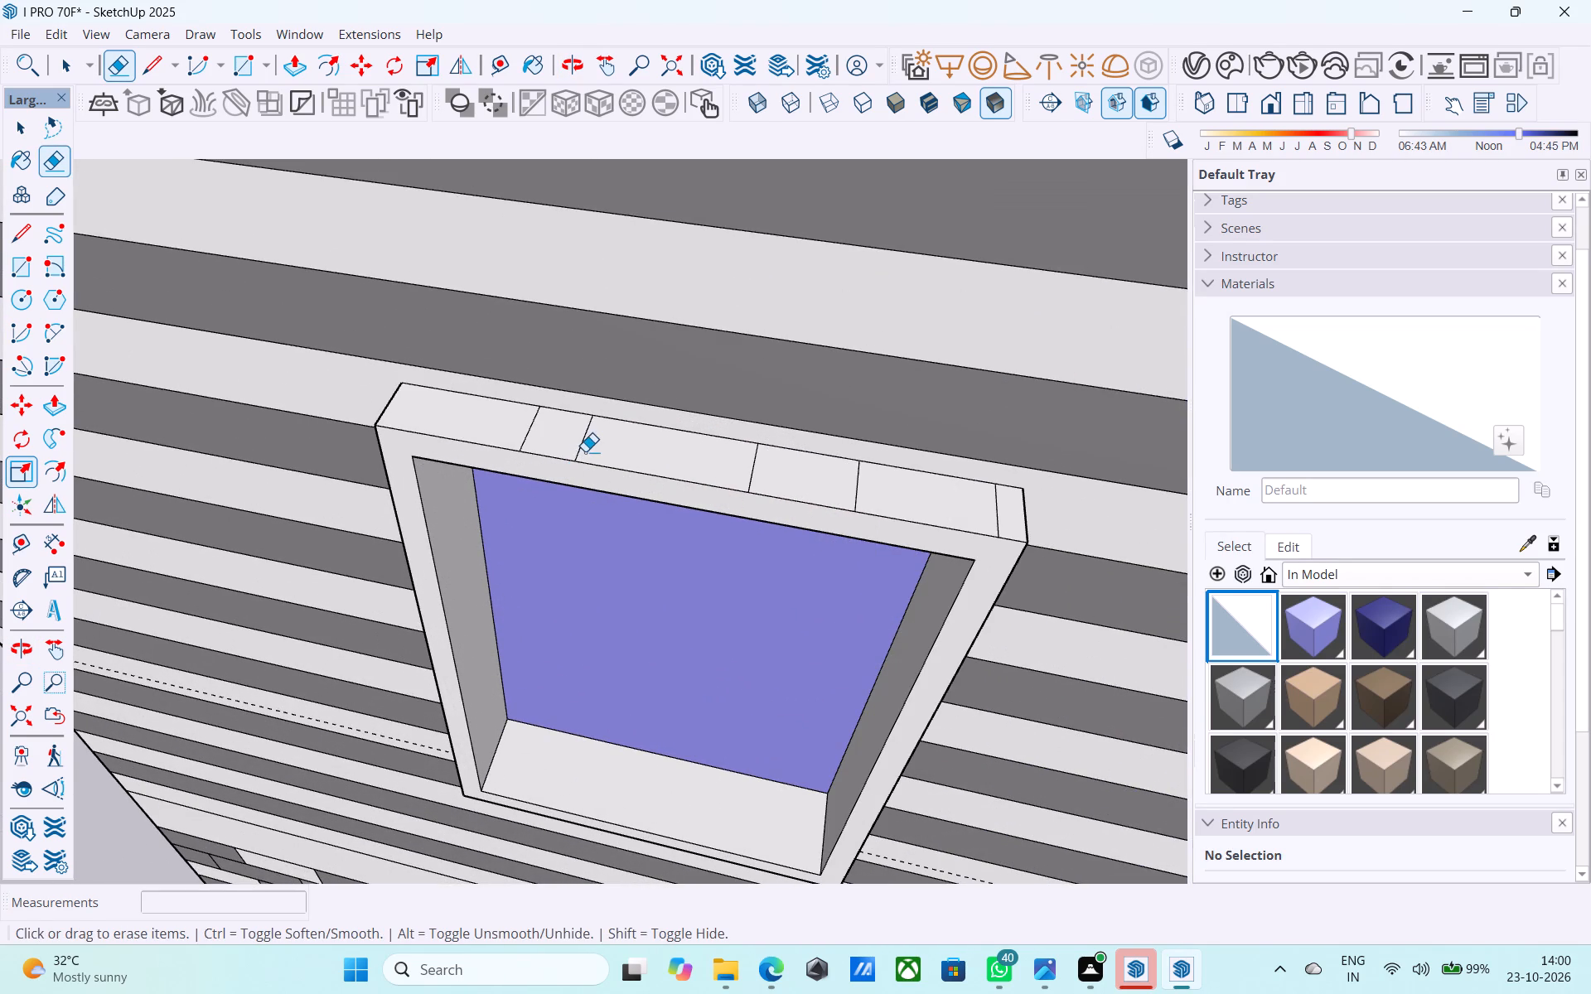
{"action": "left_click_drag", "start_coordinate": [548, 438], "coordinate": [507, 433]}
{"action": "left_click_drag", "start_coordinate": [744, 480], "coordinate": [757, 480]}
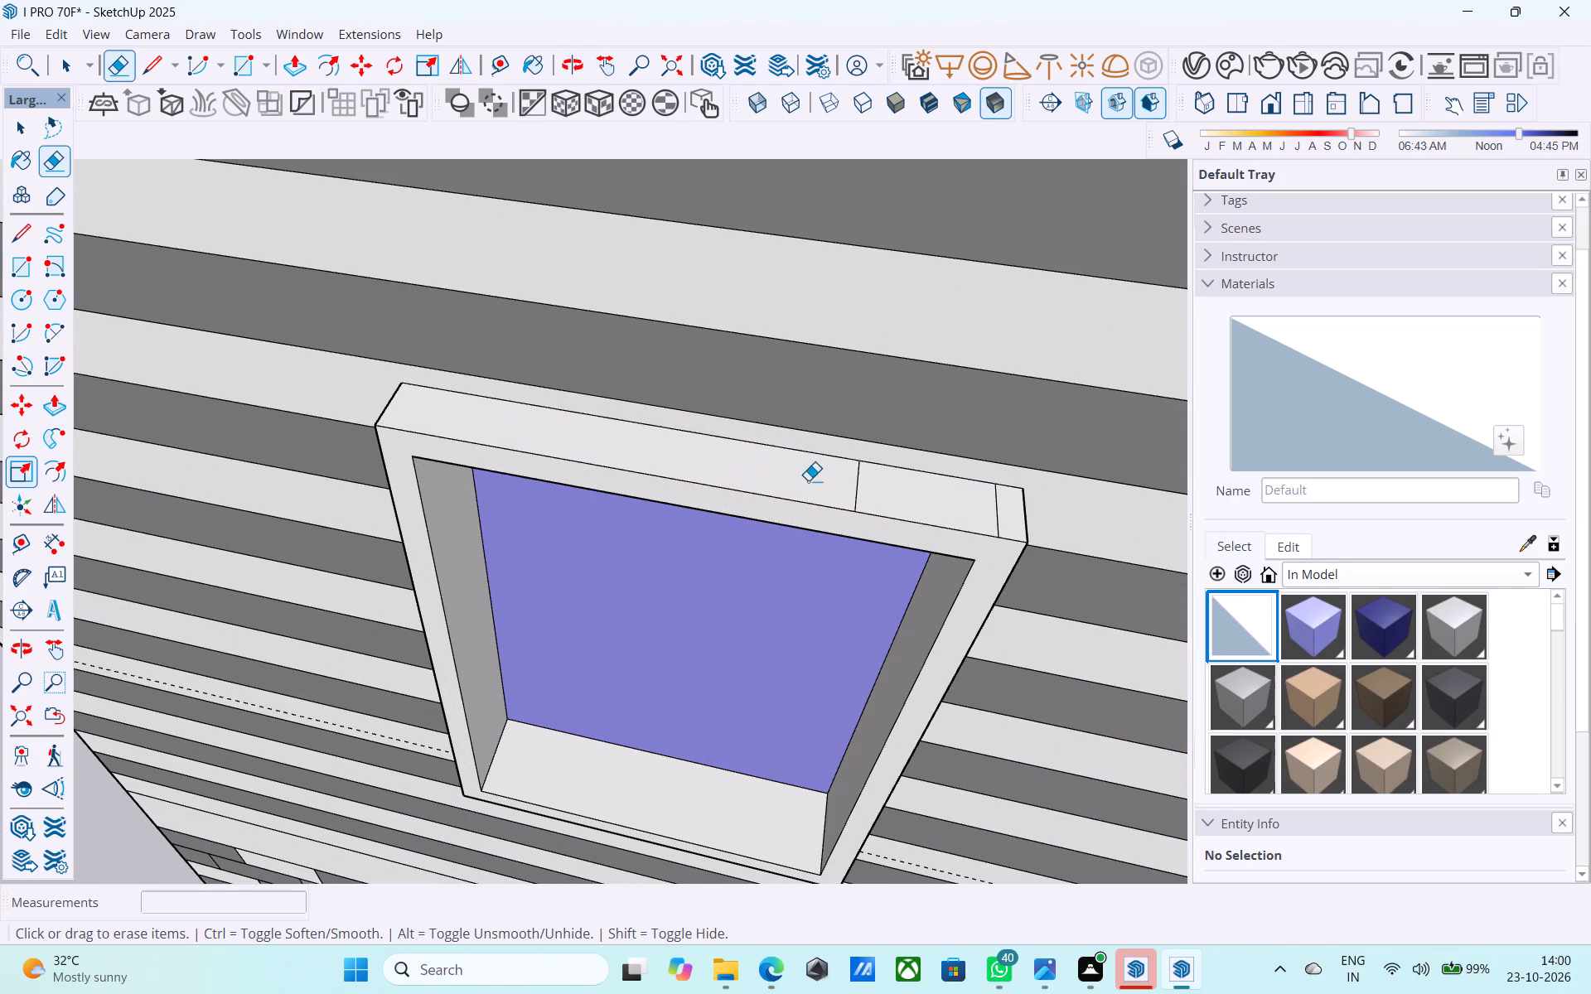
{"action": "left_click_drag", "start_coordinate": [845, 484], "coordinate": [893, 493]}
{"action": "left_click_drag", "start_coordinate": [989, 506], "coordinate": [1001, 509]}
Examine the middle and upper window frames and the whole tower for leftover seam lines.
{"action": "scroll", "coordinate": [897, 480], "scroll_direction": "down", "scroll_amount": 5}
{"action": "middle_click_drag", "start_coordinate": [865, 504], "coordinate": [863, 288]}
{"action": "scroll", "coordinate": [833, 312], "scroll_direction": "down", "scroll_amount": 6}
{"action": "middle_click_drag", "start_coordinate": [803, 647], "coordinate": [788, 309]}
{"action": "middle_click_drag", "start_coordinate": [723, 707], "coordinate": [657, 485]}
{"action": "scroll", "coordinate": [698, 648], "scroll_direction": "up", "scroll_amount": 2}
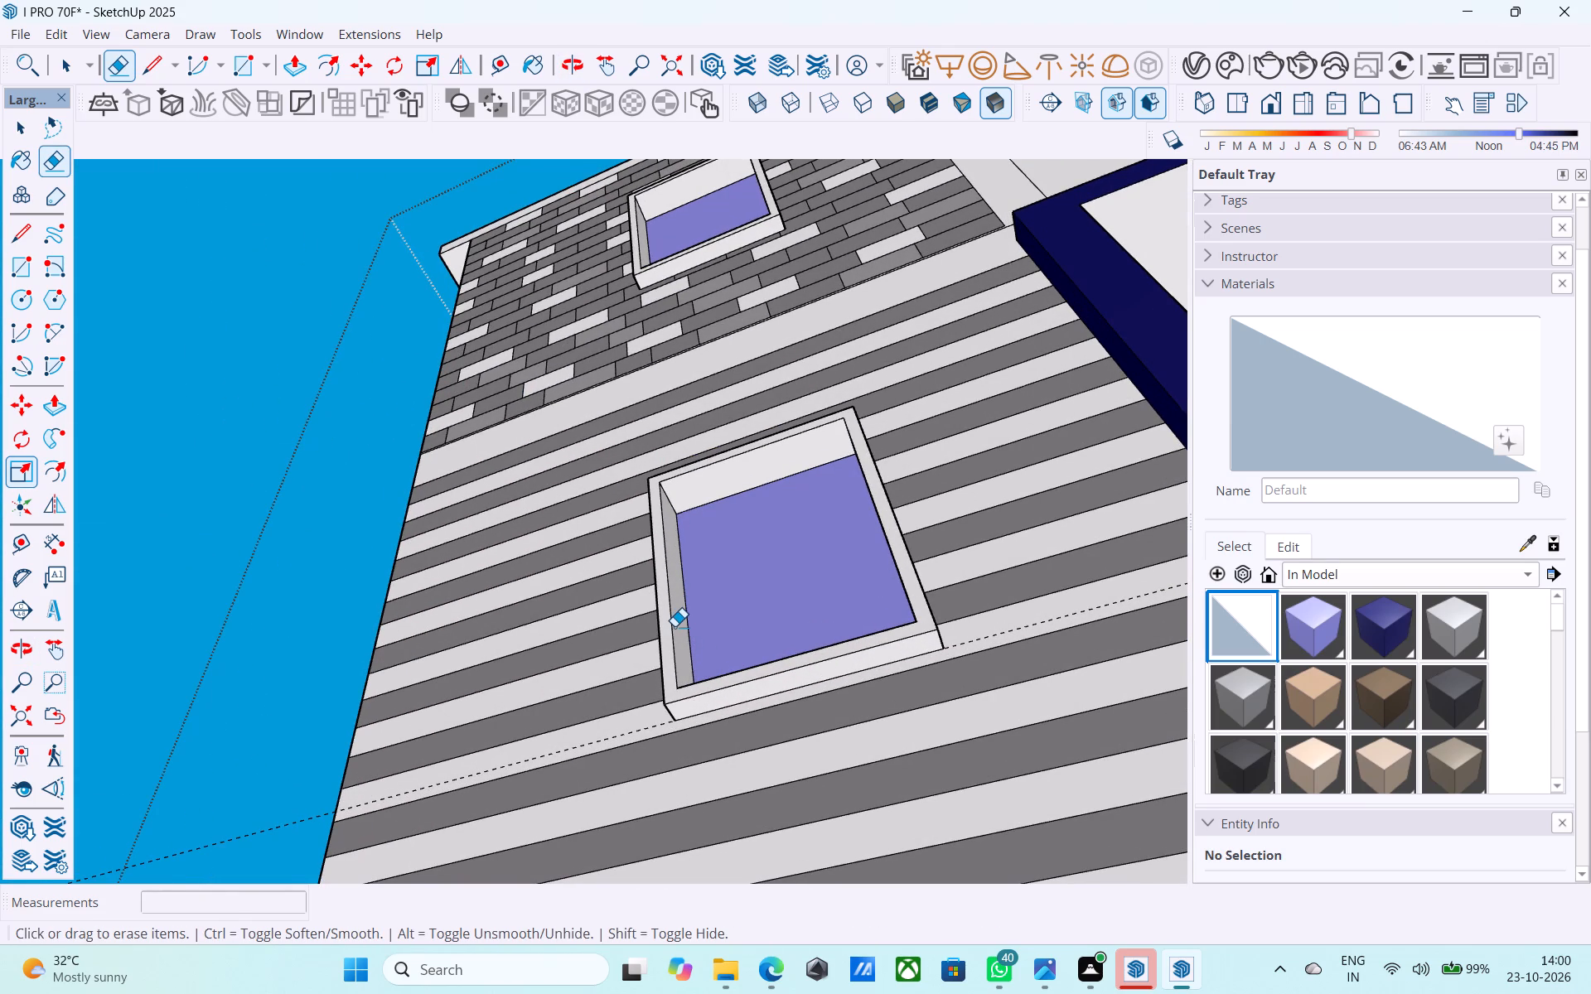
{"action": "scroll", "coordinate": [675, 626], "scroll_direction": "down", "scroll_amount": 16}
{"action": "scroll", "coordinate": [672, 608], "scroll_direction": "down", "scroll_amount": 5}
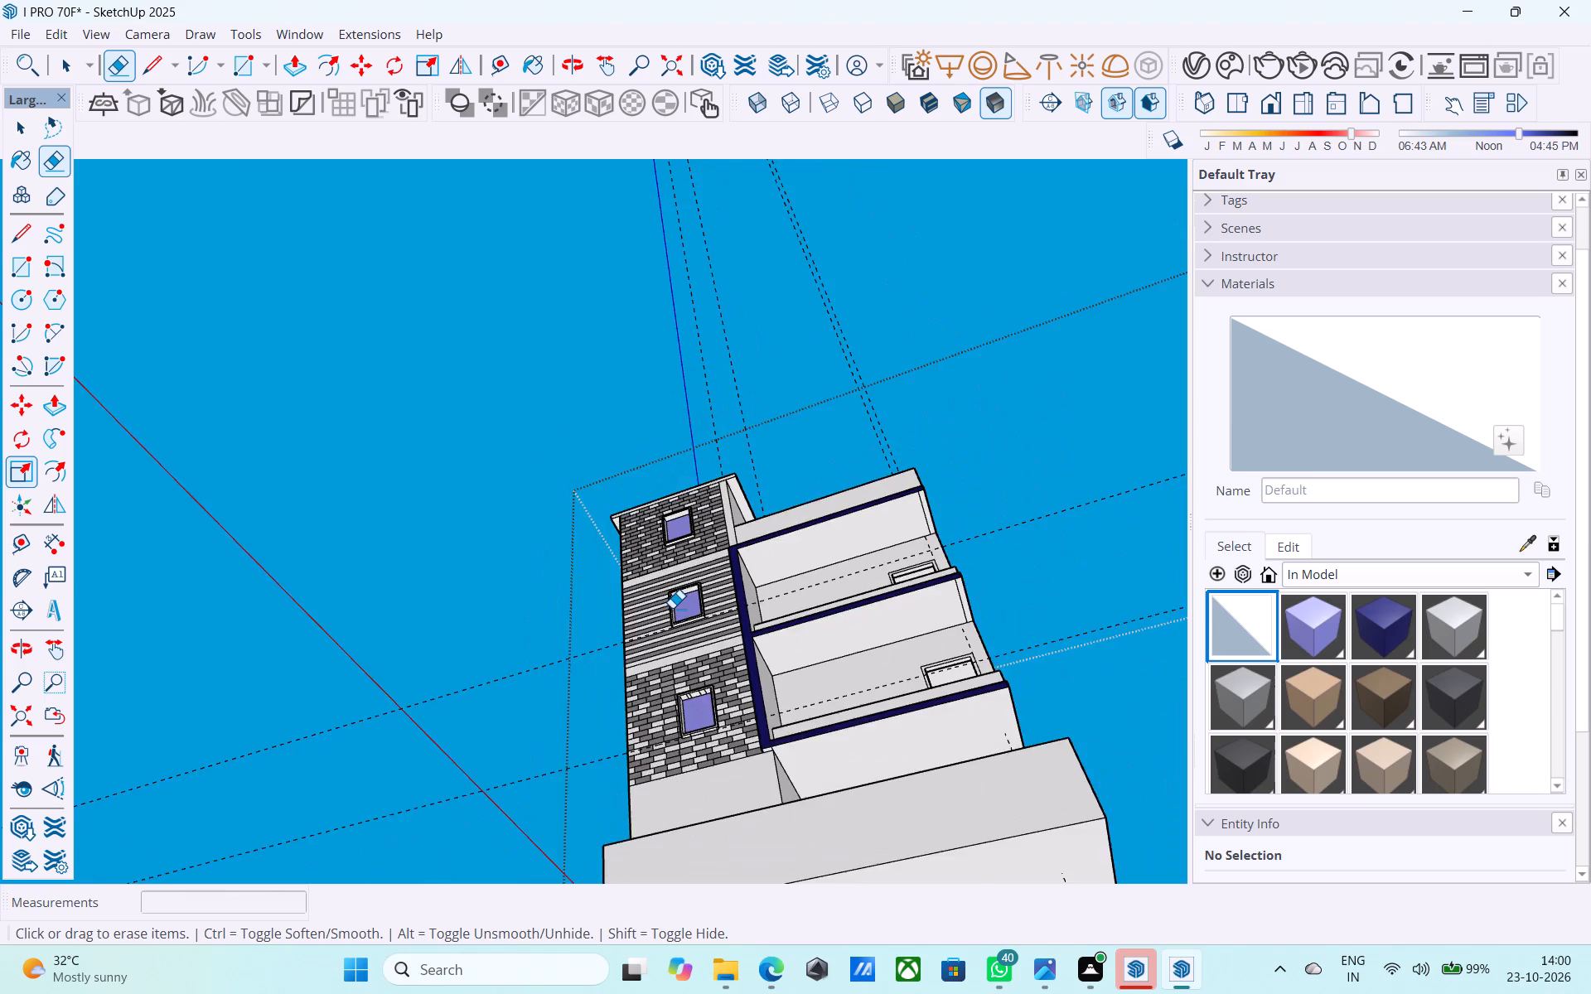
{"action": "scroll", "coordinate": [672, 608], "scroll_direction": "down", "scroll_amount": 5}
{"action": "middle_click_drag", "start_coordinate": [672, 608], "coordinate": [769, 688]}
{"action": "scroll", "coordinate": [706, 609], "scroll_direction": "down", "scroll_amount": 6}
{"action": "middle_click_drag", "start_coordinate": [694, 586], "coordinate": [709, 920]}
{"action": "scroll", "coordinate": [614, 652], "scroll_direction": "up", "scroll_amount": 2}
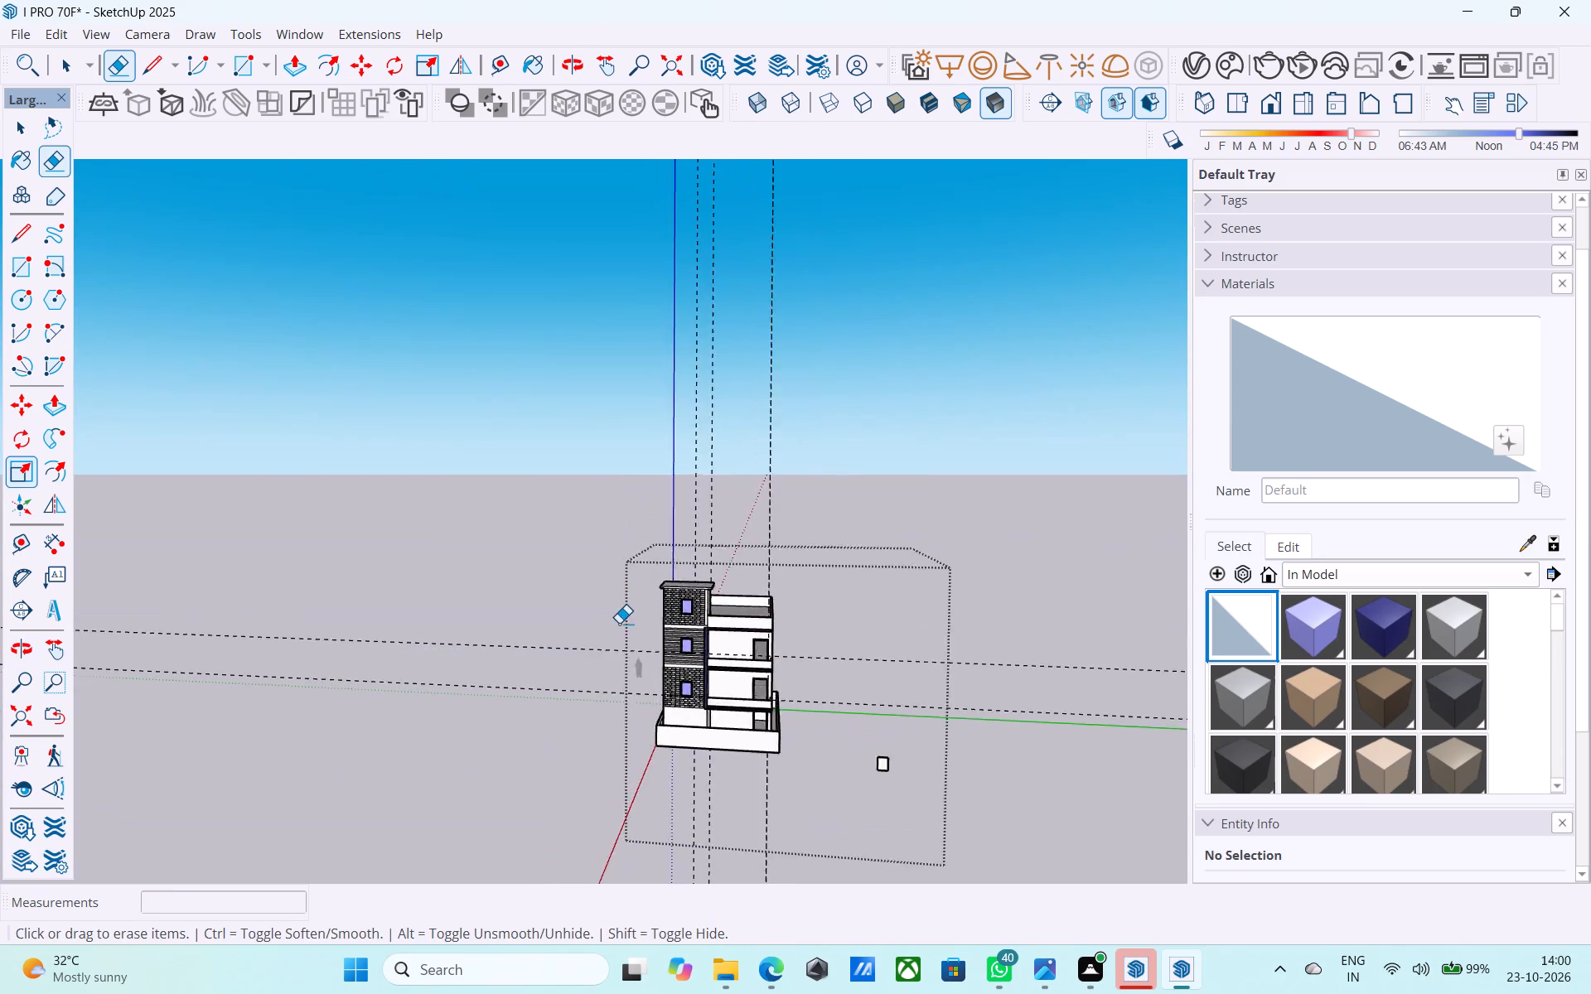
{"action": "scroll", "coordinate": [619, 623], "scroll_direction": "up", "scroll_amount": 18}
{"action": "middle_click_drag", "start_coordinate": [768, 587], "coordinate": [624, 533]}
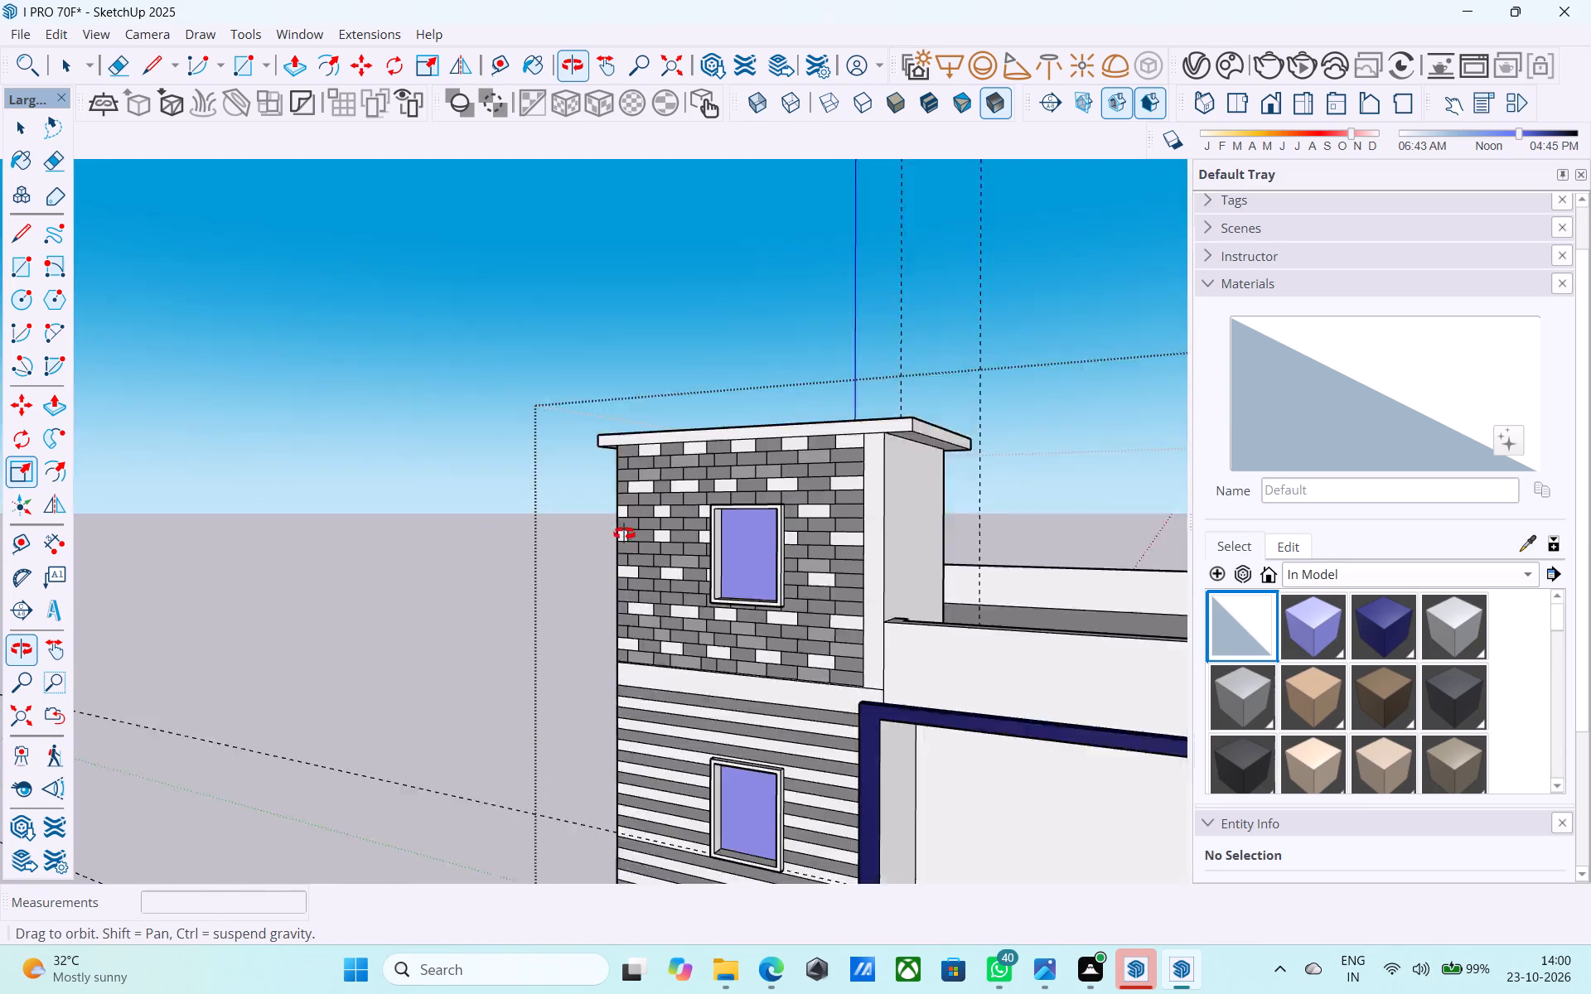
{"action": "middle_click_drag", "start_coordinate": [624, 533], "coordinate": [624, 530]}
Erase the brick seam lines on the lower half of the lower window frame's outer side facing away from the balconies.
{"action": "scroll", "coordinate": [626, 514], "scroll_direction": "down", "scroll_amount": 5}
{"action": "middle_click_drag", "start_coordinate": [688, 765], "coordinate": [837, 441]}
{"action": "scroll", "coordinate": [877, 625], "scroll_direction": "up", "scroll_amount": 9}
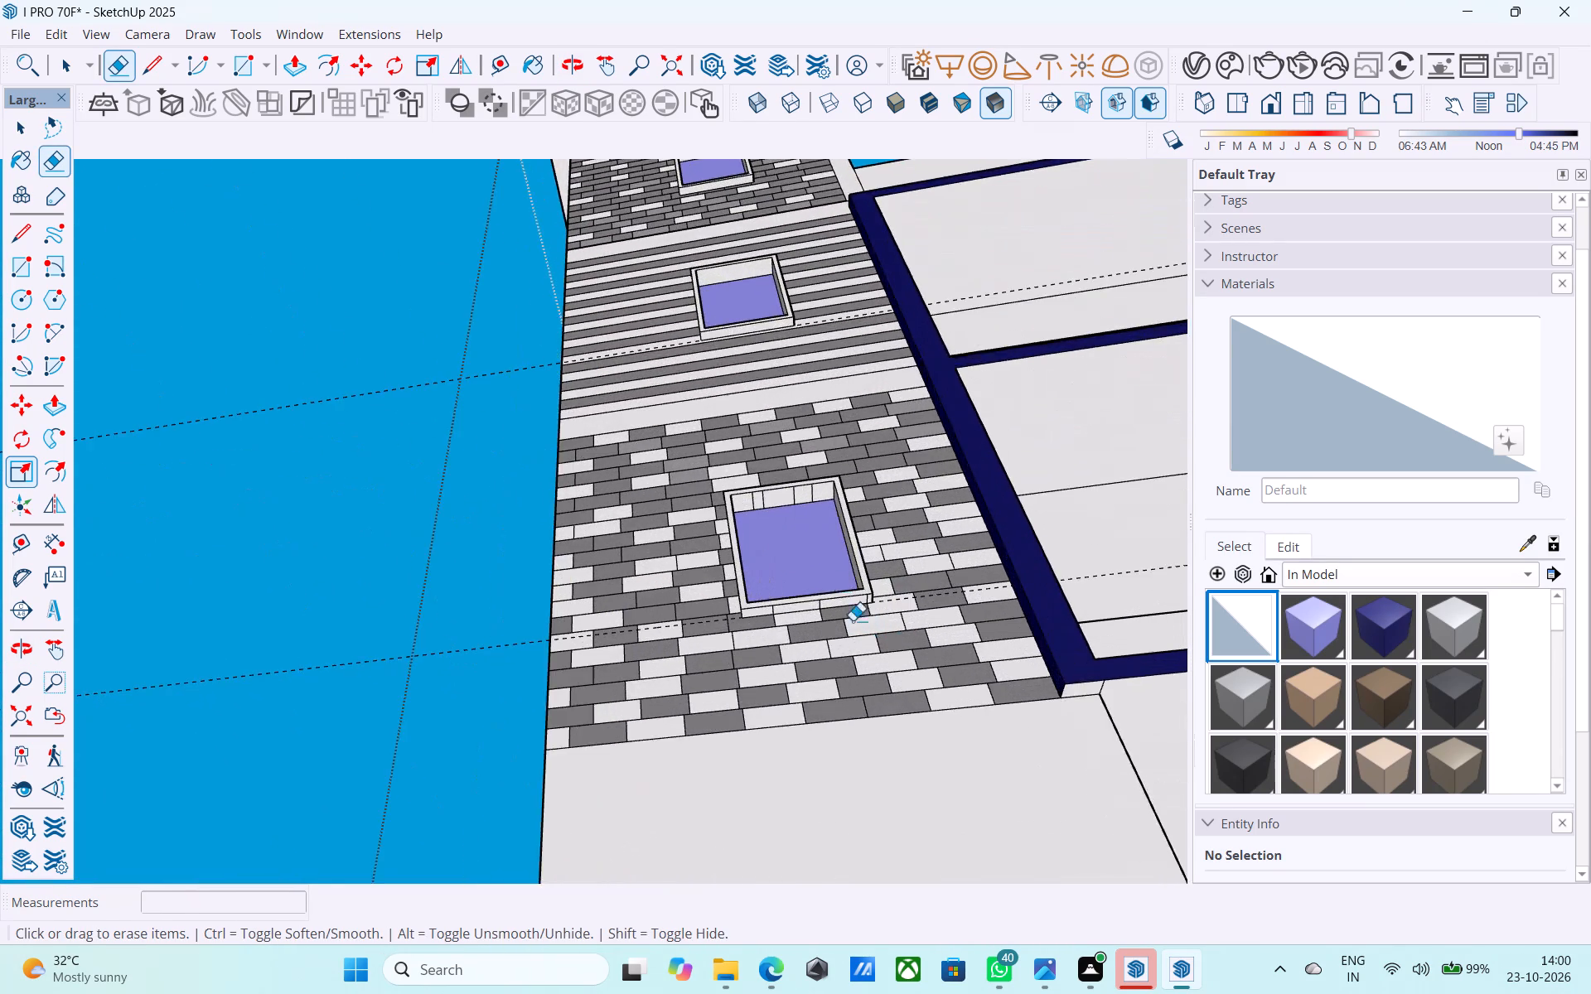
{"action": "scroll", "coordinate": [796, 579], "scroll_direction": "up", "scroll_amount": 2}
{"action": "middle_click_drag", "start_coordinate": [796, 579], "coordinate": [1154, 697]}
{"action": "scroll", "coordinate": [1157, 681], "scroll_direction": "up", "scroll_amount": 1}
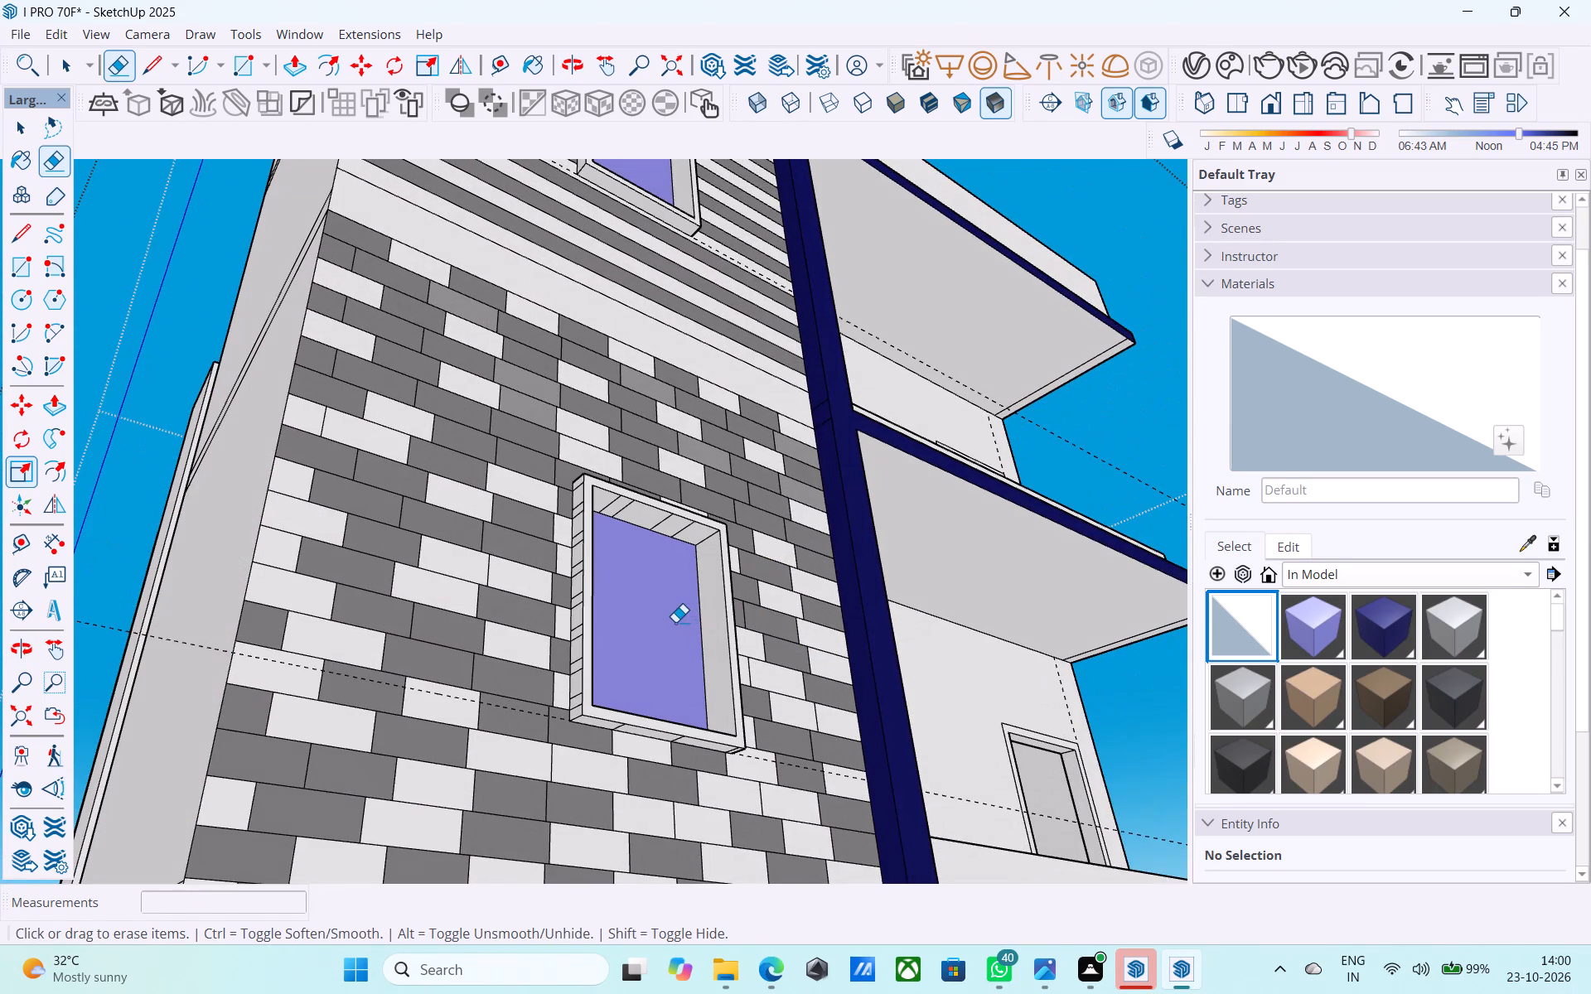
{"action": "middle_click_drag", "start_coordinate": [646, 623], "coordinate": [784, 700]}
{"action": "scroll", "coordinate": [585, 684], "scroll_direction": "up", "scroll_amount": 3}
{"action": "scroll", "coordinate": [588, 750], "scroll_direction": "up", "scroll_amount": 6}
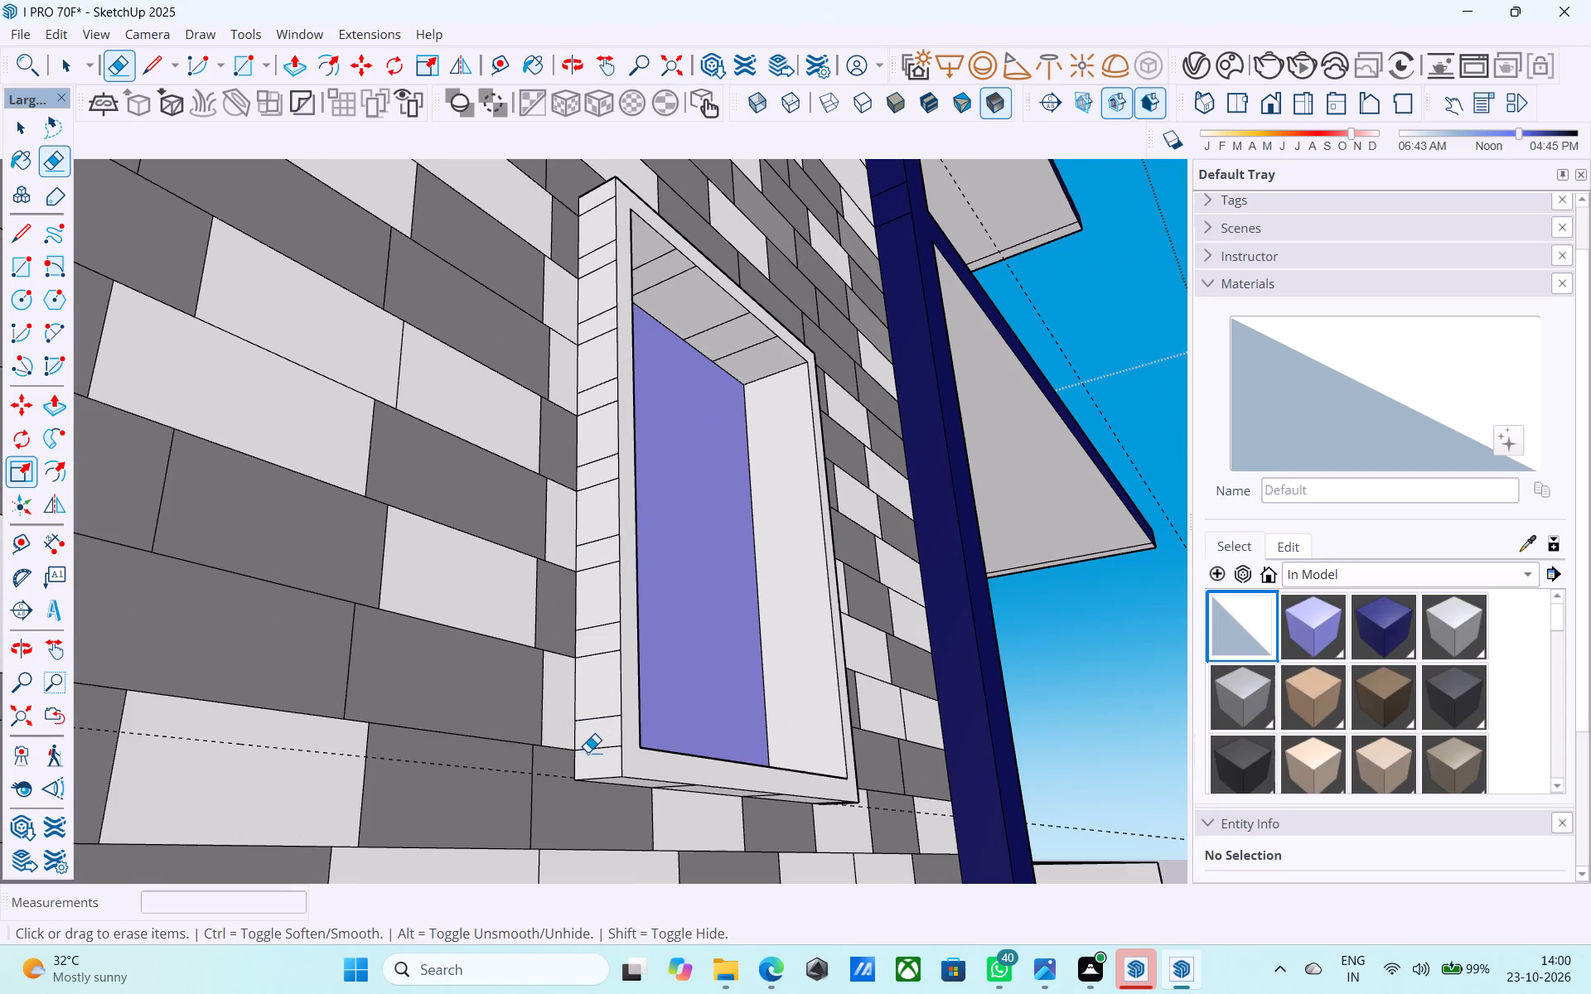
{"action": "left_click", "coordinate": [588, 752]}
{"action": "left_click_drag", "start_coordinate": [594, 728], "coordinate": [605, 707]}
{"action": "left_click_drag", "start_coordinate": [603, 669], "coordinate": [607, 629]}
{"action": "left_click_drag", "start_coordinate": [607, 629], "coordinate": [608, 605]}
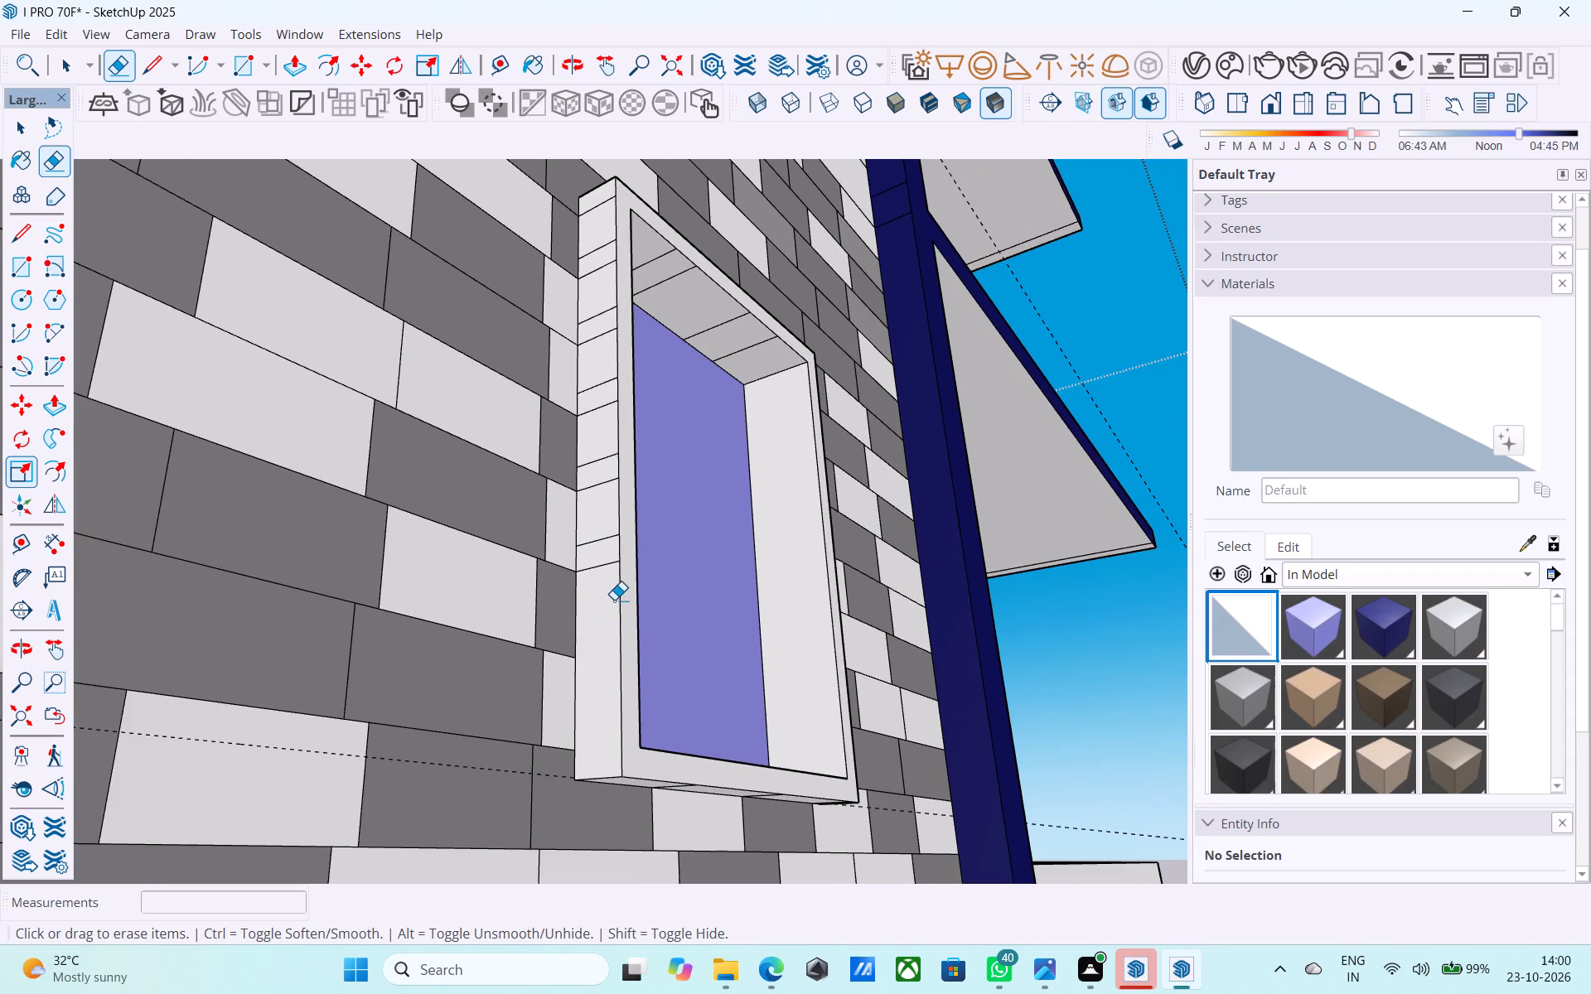
{"action": "left_click", "coordinate": [613, 600]}
{"action": "left_click_drag", "start_coordinate": [607, 580], "coordinate": [607, 557]}
{"action": "left_click_drag", "start_coordinate": [607, 555], "coordinate": [605, 519]}
Erase the brick seam lines on the upper half of the lower window frame's outer side facing away from the balconies.
{"action": "left_click_drag", "start_coordinate": [598, 495], "coordinate": [596, 454]}
{"action": "left_click_drag", "start_coordinate": [595, 413], "coordinate": [596, 388]}
{"action": "left_click_drag", "start_coordinate": [597, 337], "coordinate": [596, 305]}
{"action": "left_click_drag", "start_coordinate": [594, 276], "coordinate": [594, 249]}
{"action": "left_click", "coordinate": [595, 200]}
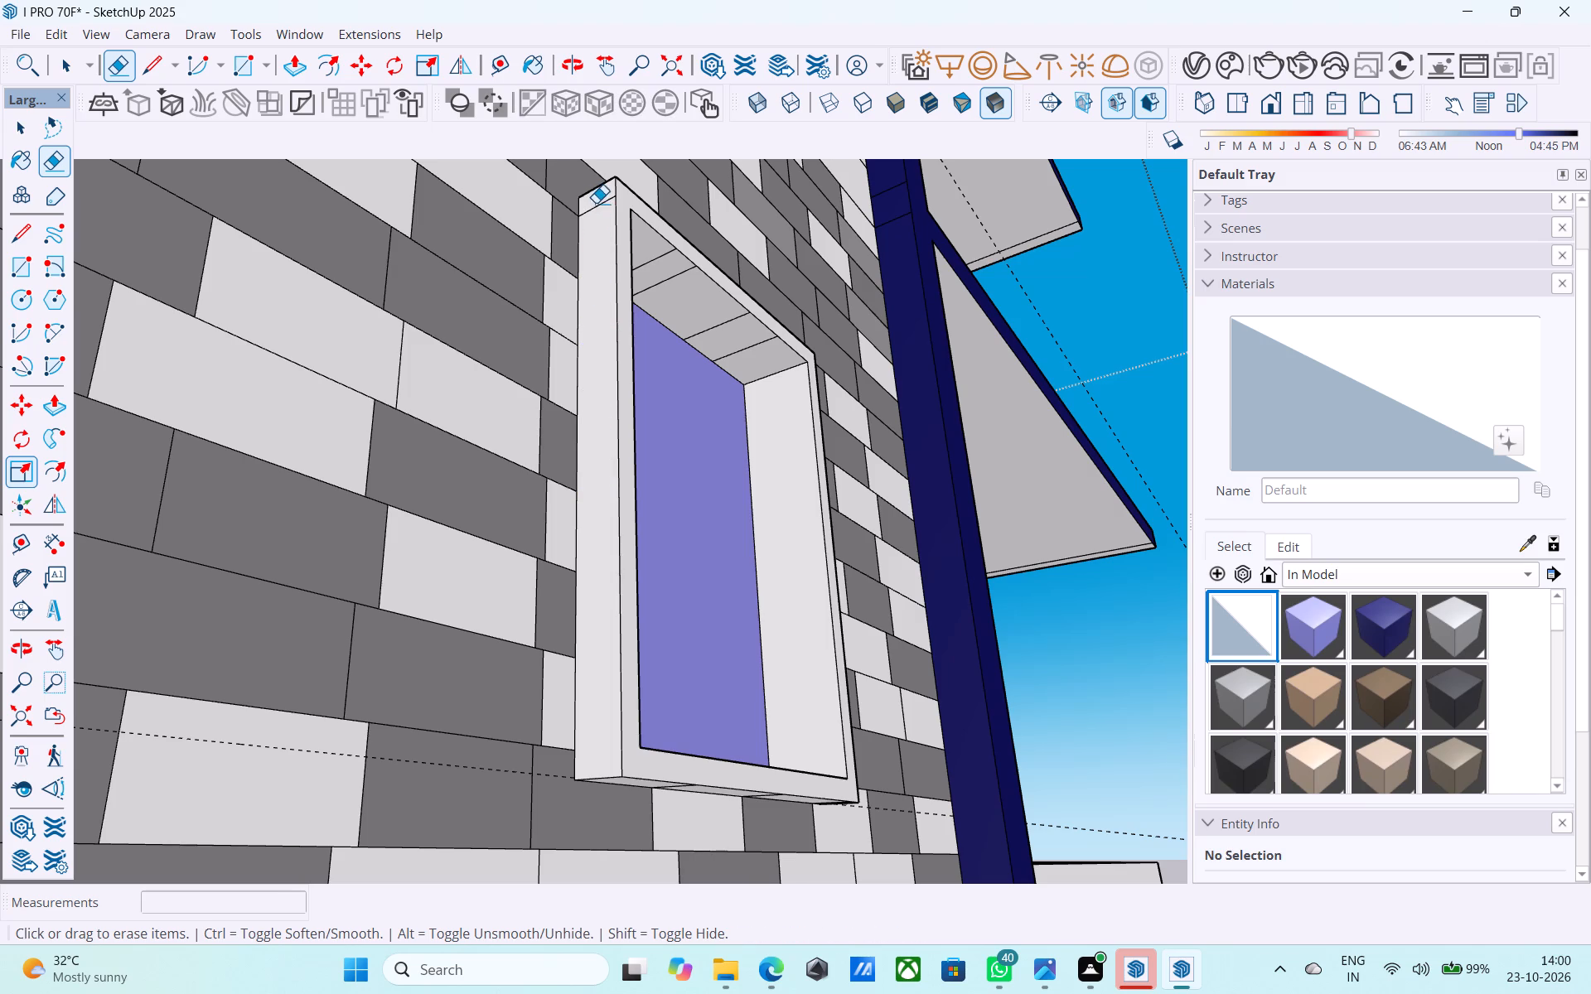
{"action": "left_click", "coordinate": [597, 207]}
Erase the seam lines crossing the inner top face of the lower window's recess.
{"action": "scroll", "coordinate": [682, 327], "scroll_direction": "up", "scroll_amount": 3}
{"action": "left_click_drag", "start_coordinate": [624, 229], "coordinate": [760, 367]}
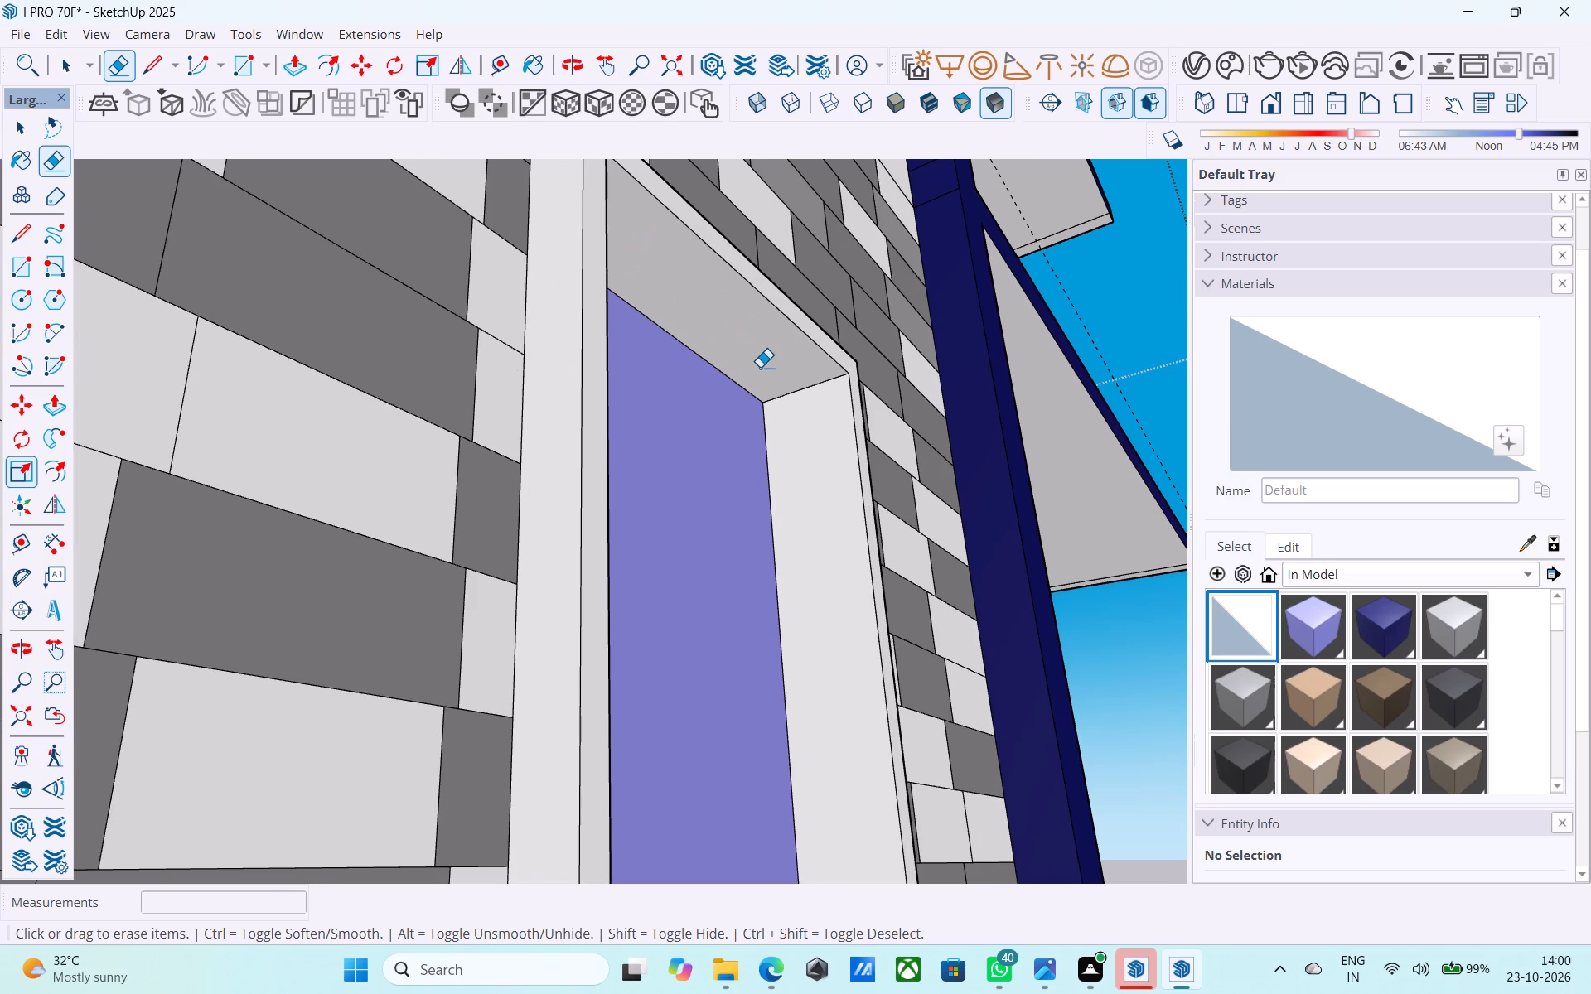
Erase the brick seam lines on the upper half of the lower window frame's outer side facing the balconies.
{"action": "middle_click_drag", "start_coordinate": [756, 367], "coordinate": [353, 388]}
{"action": "scroll", "coordinate": [352, 384], "scroll_direction": "down", "scroll_amount": 4}
{"action": "middle_click_drag", "start_coordinate": [577, 371], "coordinate": [44, 476]}
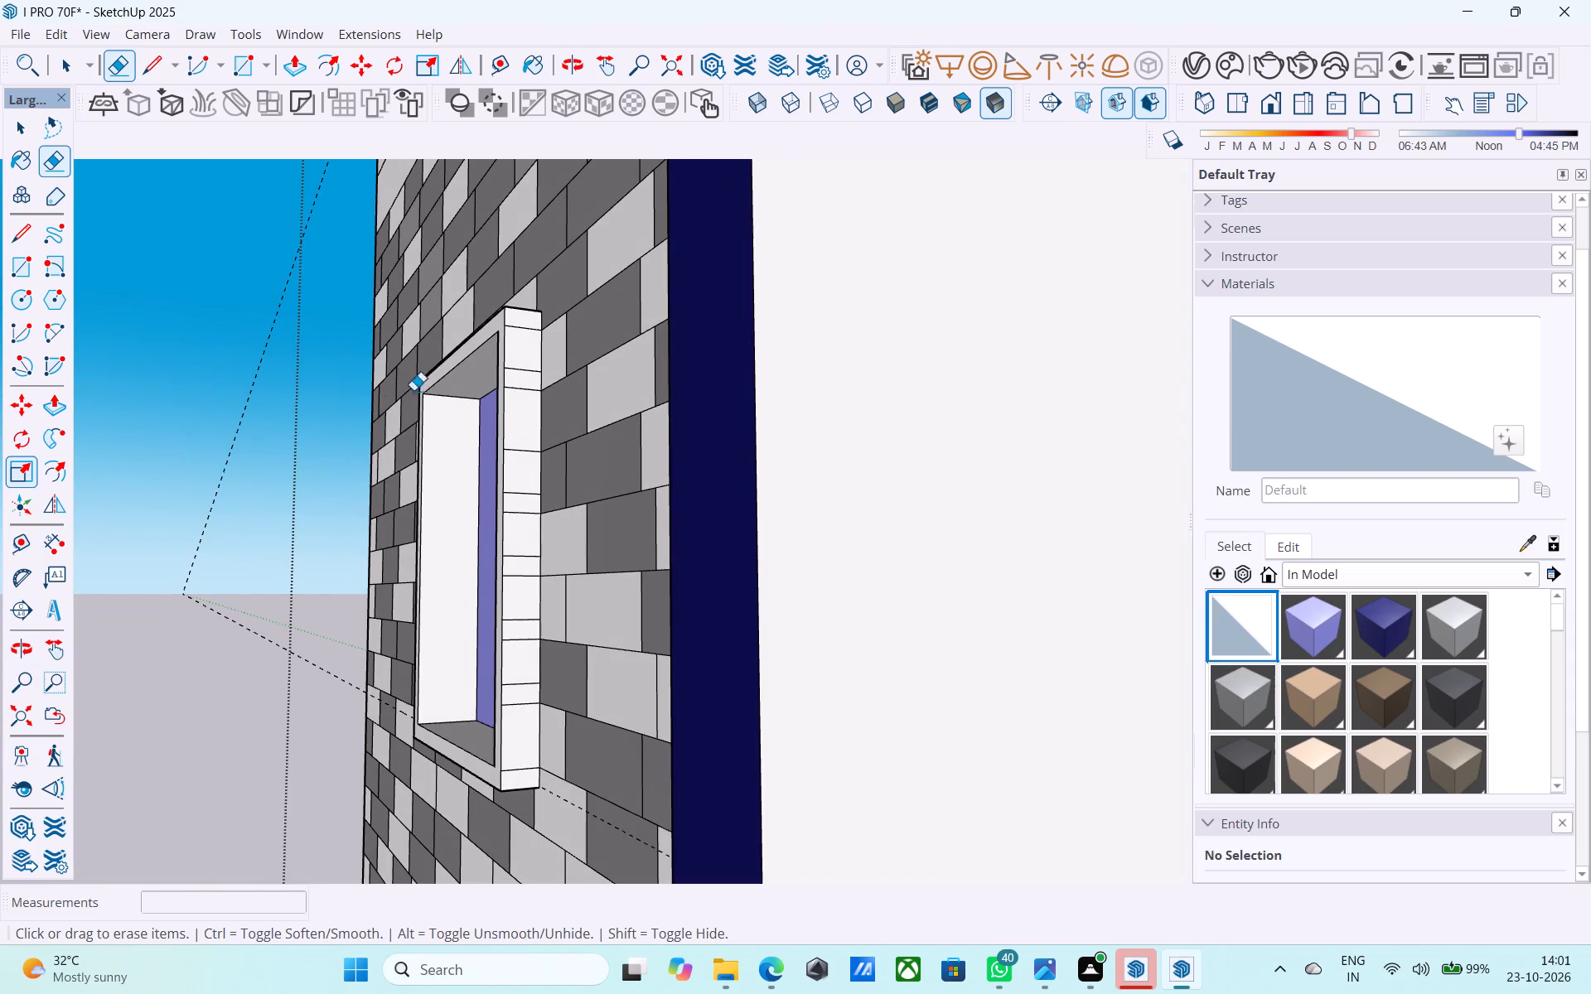
{"action": "left_click", "coordinate": [519, 328]}
{"action": "left_click_drag", "start_coordinate": [519, 364], "coordinate": [516, 417]}
{"action": "left_click_drag", "start_coordinate": [516, 446], "coordinate": [520, 464]}
{"action": "left_click_drag", "start_coordinate": [521, 466], "coordinate": [522, 499]}
{"action": "left_click", "coordinate": [522, 499]}
{"action": "left_click_drag", "start_coordinate": [522, 505], "coordinate": [524, 519]}
{"action": "left_click_drag", "start_coordinate": [523, 528], "coordinate": [525, 548]}
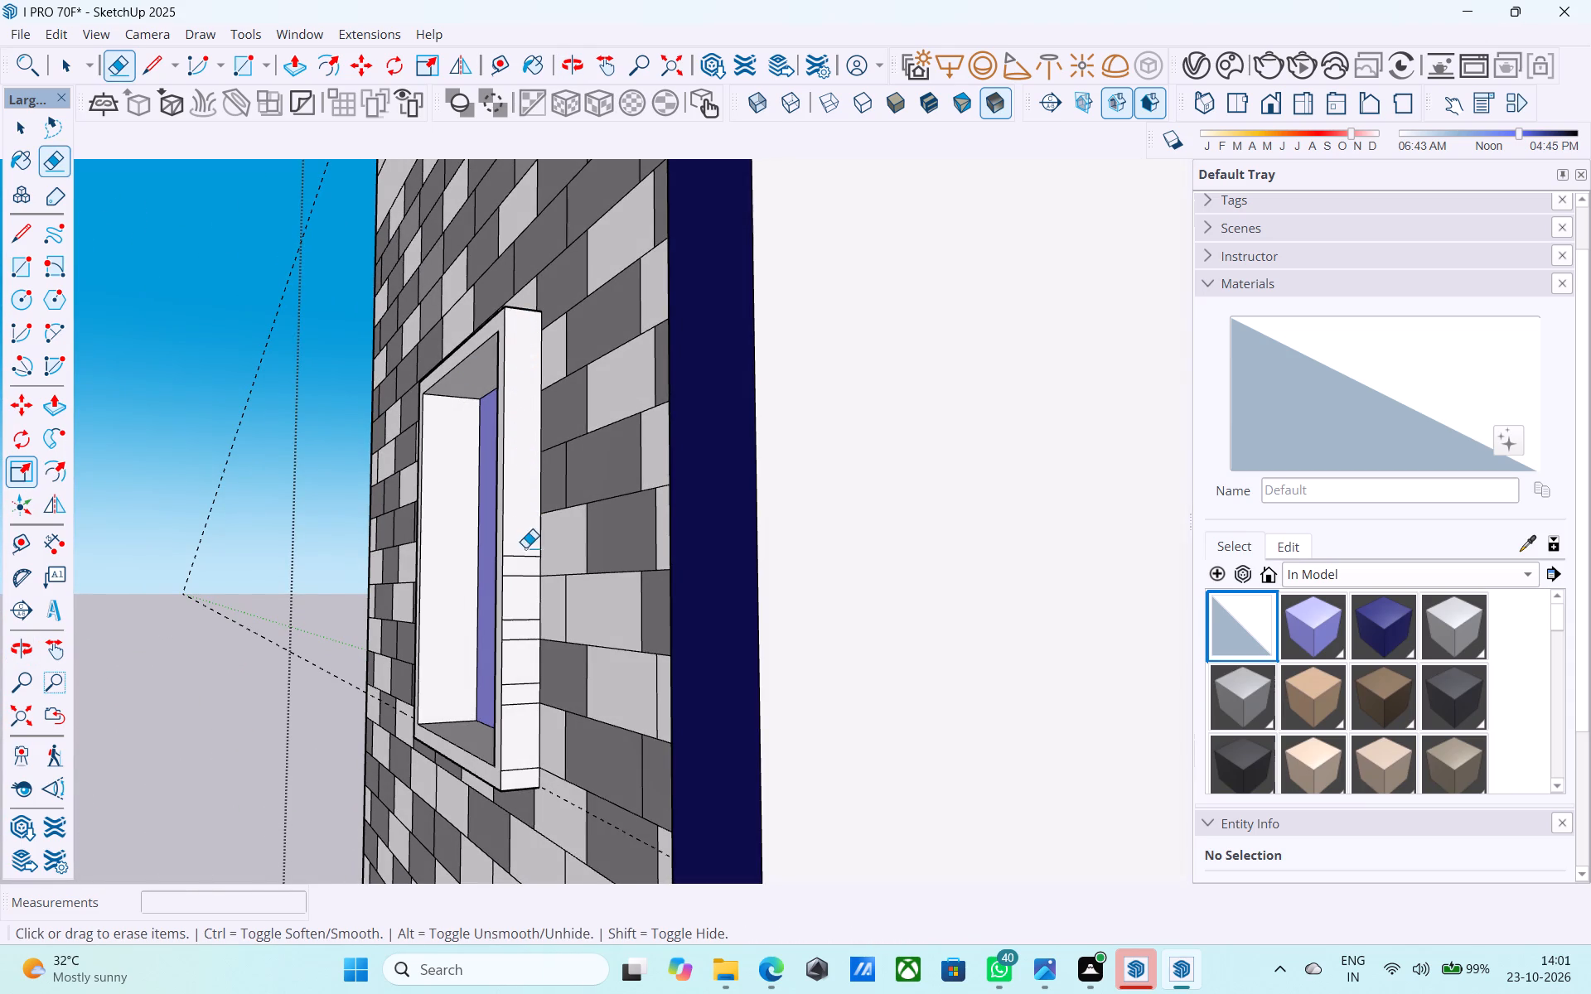
Erase the brick seam lines on the lower half of the lower window frame's outer side facing the balconies.
{"action": "left_click_drag", "start_coordinate": [525, 548], "coordinate": [526, 572]}
{"action": "left_click", "coordinate": [521, 577]}
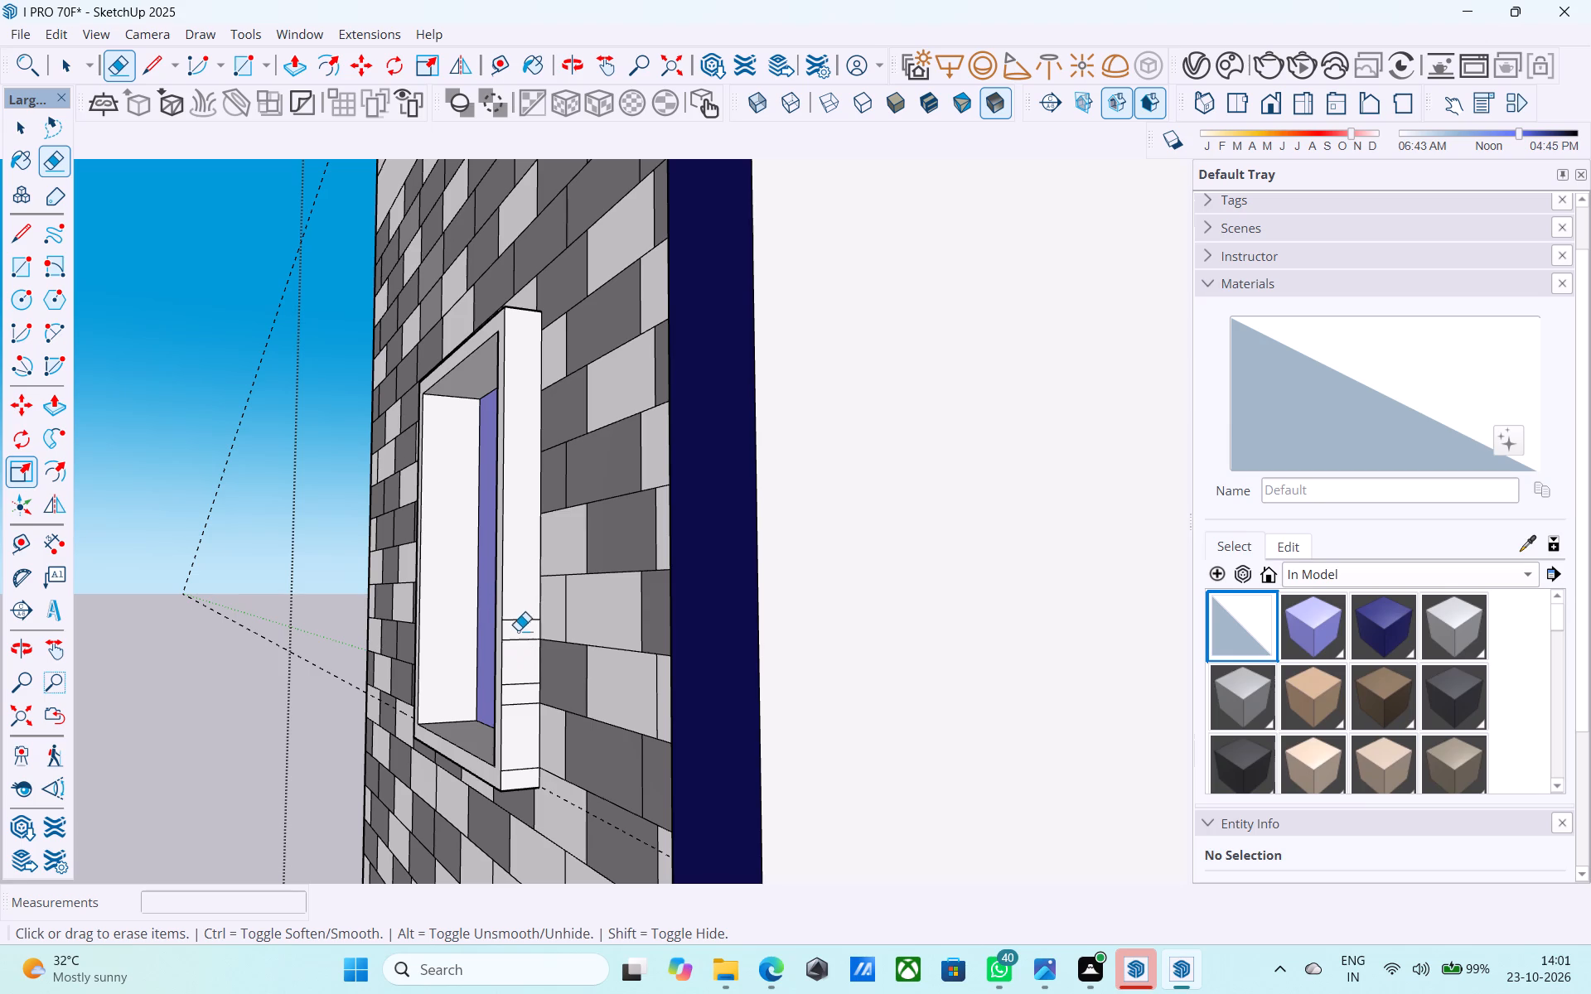
{"action": "left_click", "coordinate": [517, 620]}
{"action": "left_click_drag", "start_coordinate": [517, 626], "coordinate": [523, 639]}
{"action": "left_click_drag", "start_coordinate": [518, 685], "coordinate": [520, 697]}
{"action": "left_click", "coordinate": [515, 705]}
{"action": "left_click", "coordinate": [516, 769]}
Erase the brick seam lines crossing the outer top face of the lower window frame.
{"action": "scroll", "coordinate": [512, 749], "scroll_direction": "down", "scroll_amount": 2}
{"action": "middle_click_drag", "start_coordinate": [517, 753], "coordinate": [668, 980]}
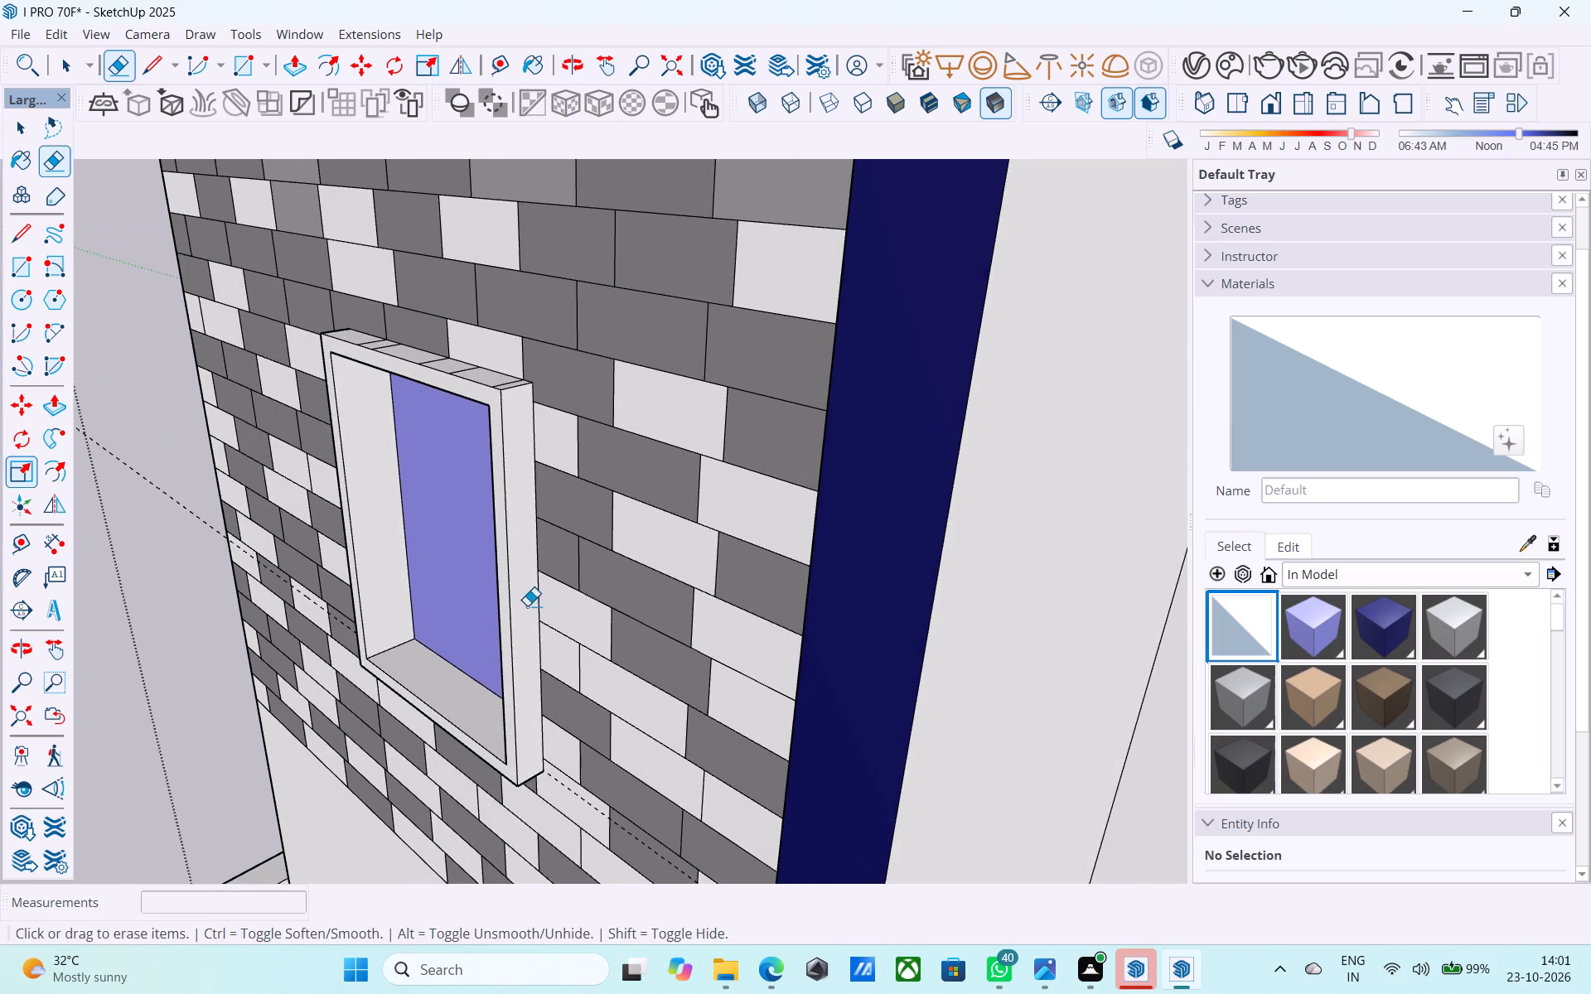
{"action": "middle_click_drag", "start_coordinate": [544, 556], "coordinate": [617, 692]}
{"action": "scroll", "coordinate": [753, 632], "scroll_direction": "down", "scroll_amount": 3}
{"action": "middle_click_drag", "start_coordinate": [559, 552], "coordinate": [728, 593]}
{"action": "scroll", "coordinate": [521, 507], "scroll_direction": "up", "scroll_amount": 7}
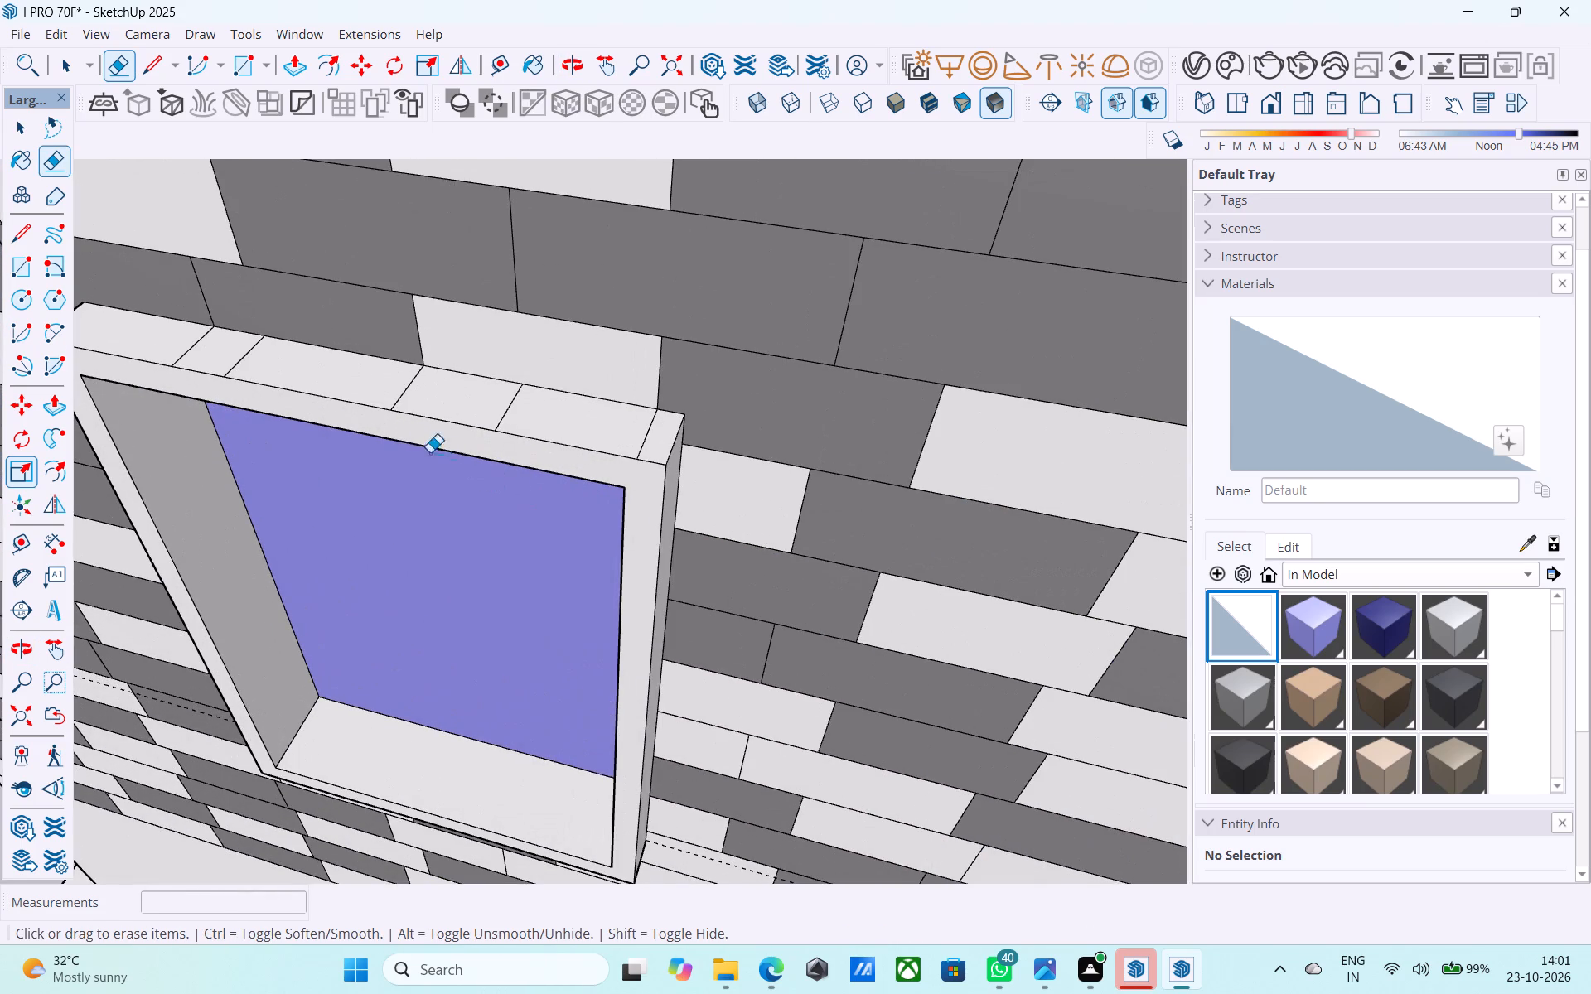
{"action": "left_click_drag", "start_coordinate": [200, 347], "coordinate": [191, 347]}
{"action": "left_click", "coordinate": [235, 369]}
{"action": "left_click_drag", "start_coordinate": [402, 398], "coordinate": [389, 395]}
{"action": "left_click_drag", "start_coordinate": [505, 415], "coordinate": [486, 414]}
{"action": "left_click_drag", "start_coordinate": [643, 441], "coordinate": [609, 434]}
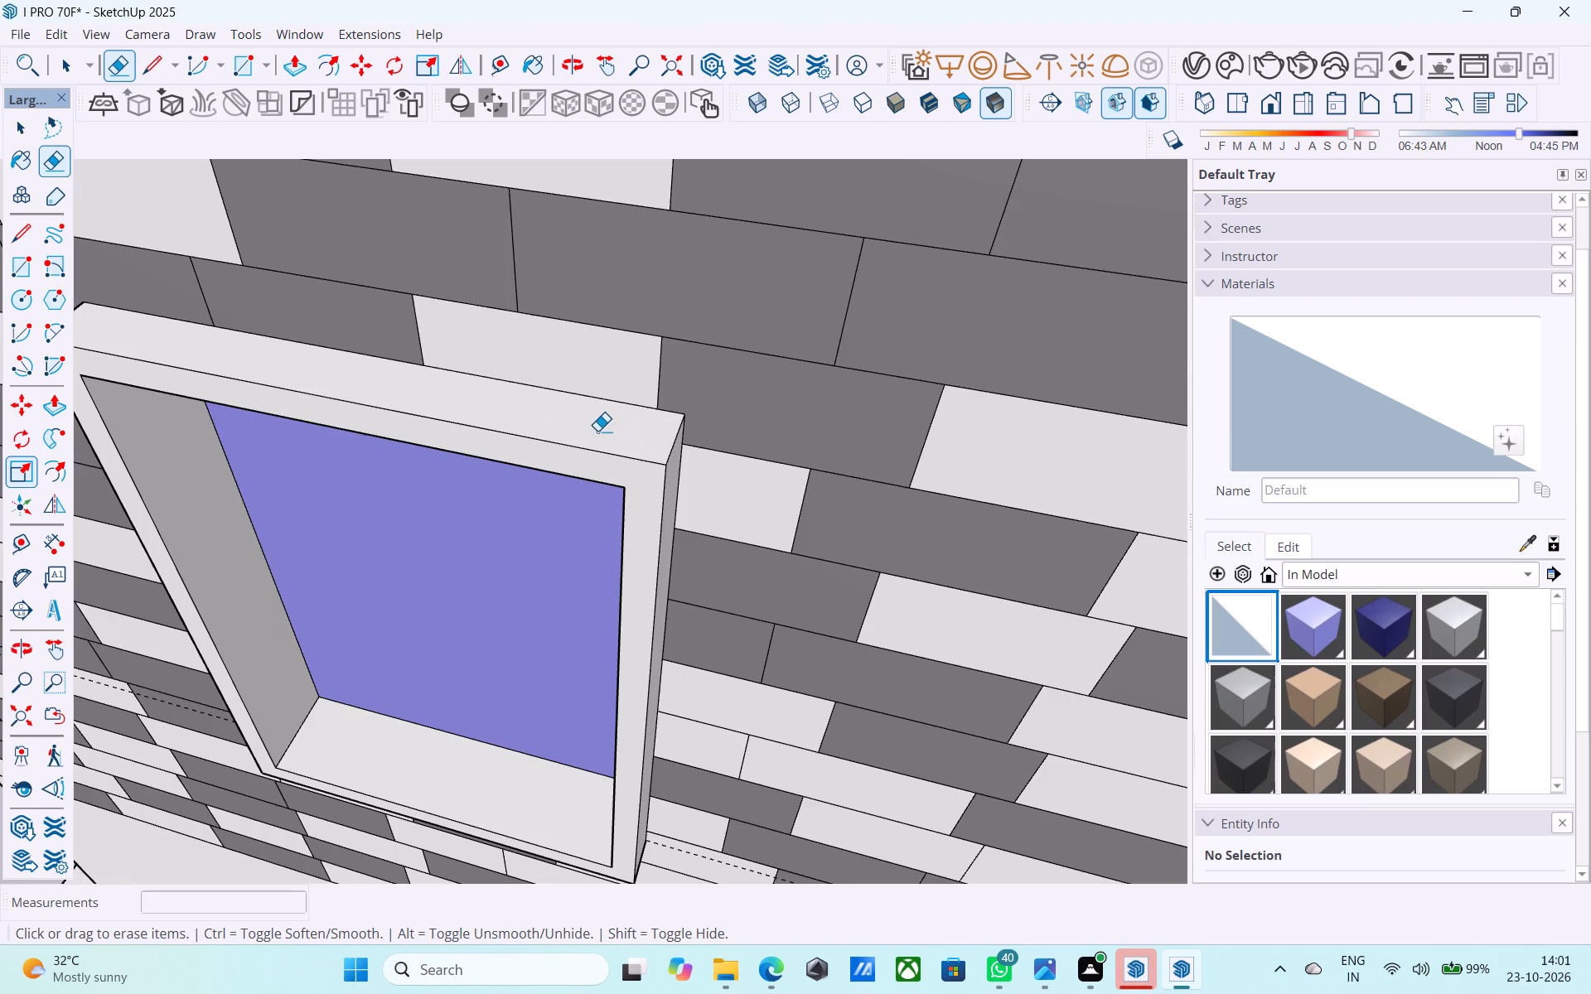
Erase the brick seam lines crossing the outer underside of the lower window frame.
{"action": "scroll", "coordinate": [605, 432], "scroll_direction": "down", "scroll_amount": 5}
{"action": "scroll", "coordinate": [621, 515], "scroll_direction": "down", "scroll_amount": 3}
{"action": "middle_click_drag", "start_coordinate": [512, 664], "coordinate": [502, 320]}
{"action": "middle_click_drag", "start_coordinate": [414, 693], "coordinate": [452, 438]}
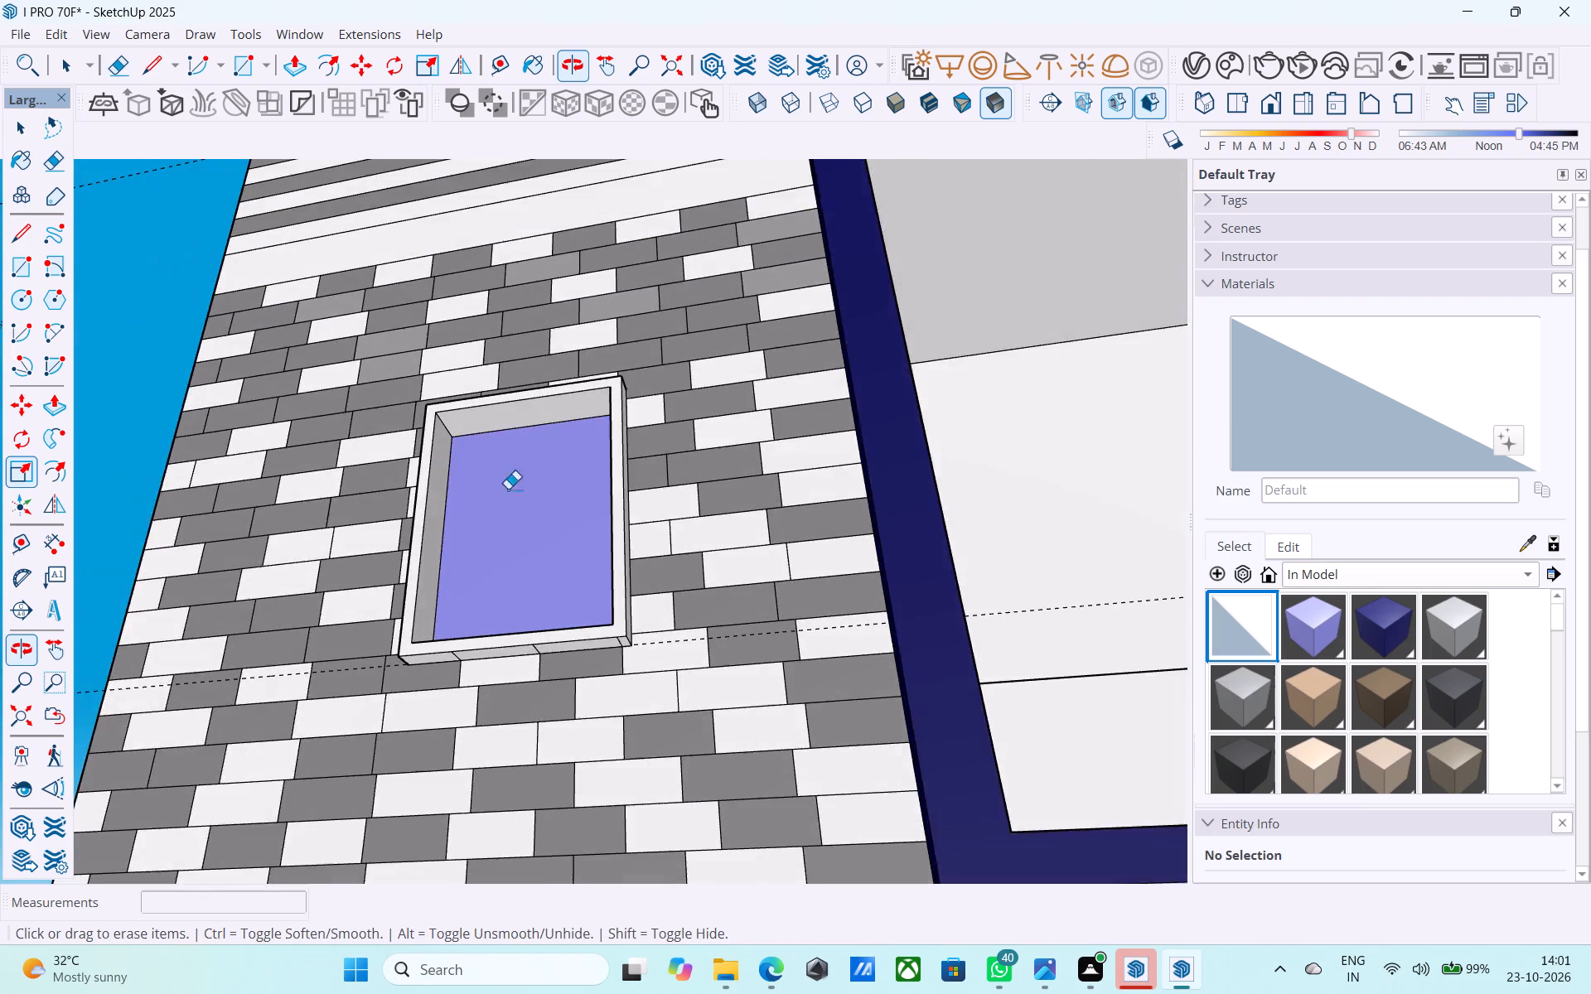
{"action": "scroll", "coordinate": [509, 599], "scroll_direction": "up", "scroll_amount": 6}
{"action": "middle_click_drag", "start_coordinate": [475, 672], "coordinate": [481, 508]}
{"action": "scroll", "coordinate": [436, 707], "scroll_direction": "up", "scroll_amount": 2}
{"action": "left_click_drag", "start_coordinate": [396, 718], "coordinate": [386, 721]}
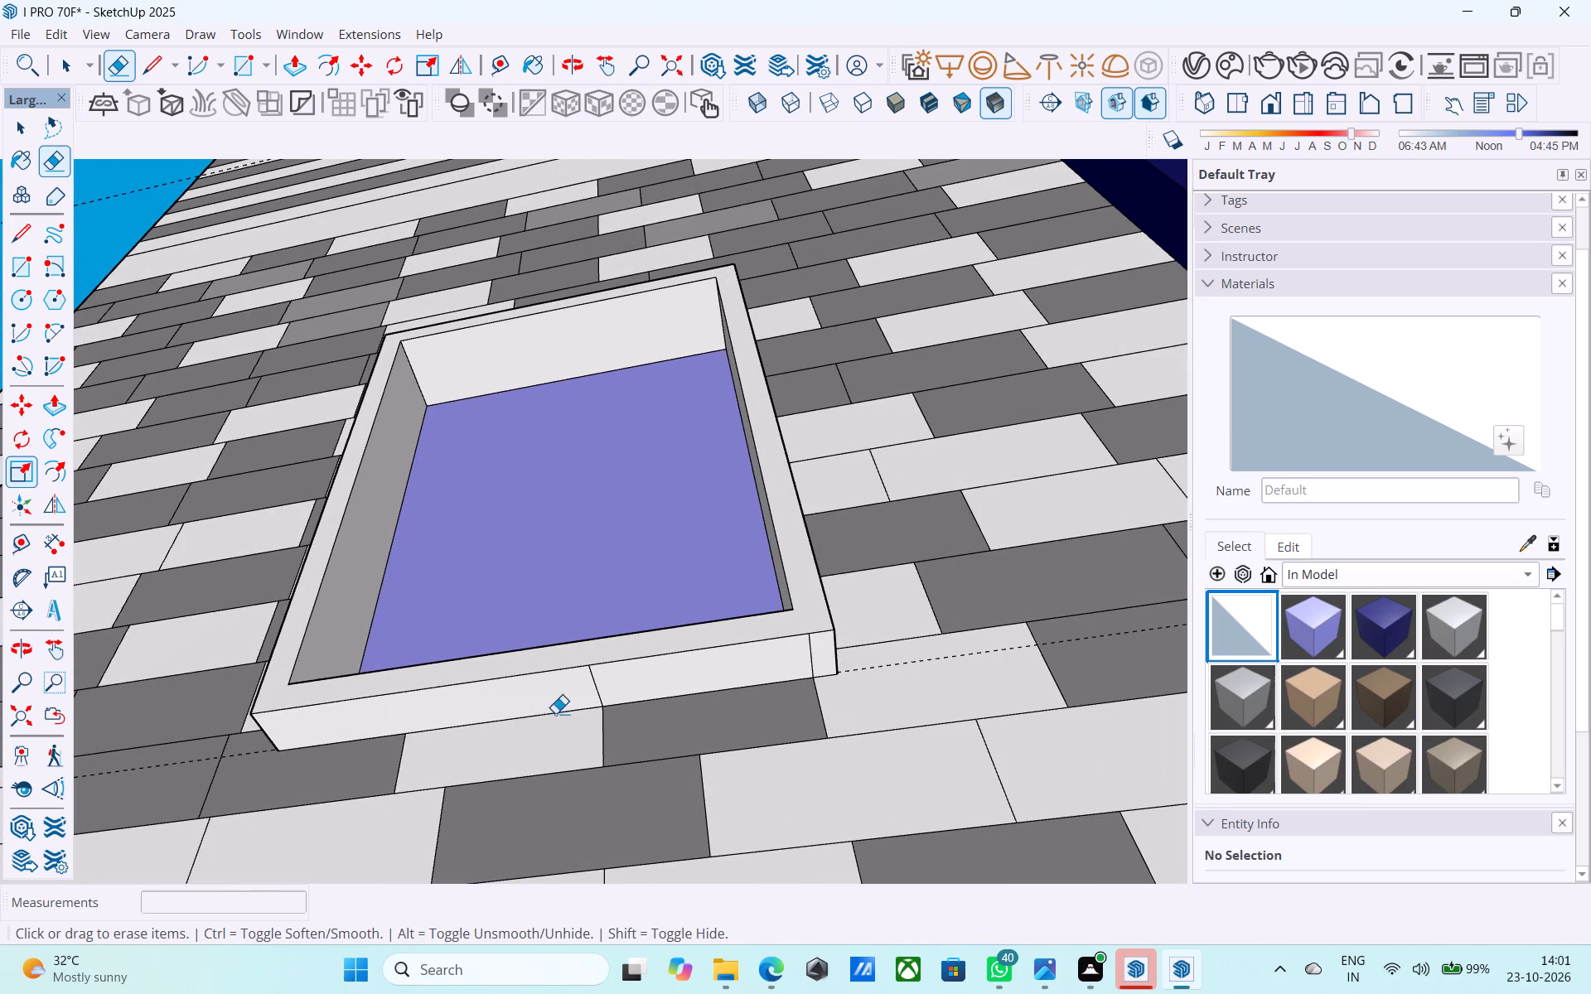
{"action": "left_click_drag", "start_coordinate": [589, 692], "coordinate": [612, 688]}
{"action": "left_click", "coordinate": [813, 659]}
Examine the tower's front elevation with its three framed windows and wall finishes beside the balconies.
{"action": "scroll", "coordinate": [665, 551], "scroll_direction": "down", "scroll_amount": 18}
{"action": "middle_click_drag", "start_coordinate": [597, 610], "coordinate": [600, 793]}
{"action": "scroll", "coordinate": [583, 648], "scroll_direction": "down", "scroll_amount": 11}
{"action": "middle_click_drag", "start_coordinate": [559, 632], "coordinate": [687, 842]}
{"action": "scroll", "coordinate": [539, 583], "scroll_direction": "down", "scroll_amount": 6}
{"action": "scroll", "coordinate": [636, 645], "scroll_direction": "up", "scroll_amount": 10}
{"action": "middle_click_drag", "start_coordinate": [566, 700], "coordinate": [538, 612]}
{"action": "scroll", "coordinate": [481, 591], "scroll_direction": "down", "scroll_amount": 5}
{"action": "middle_click_drag", "start_coordinate": [480, 643], "coordinate": [537, 734]}
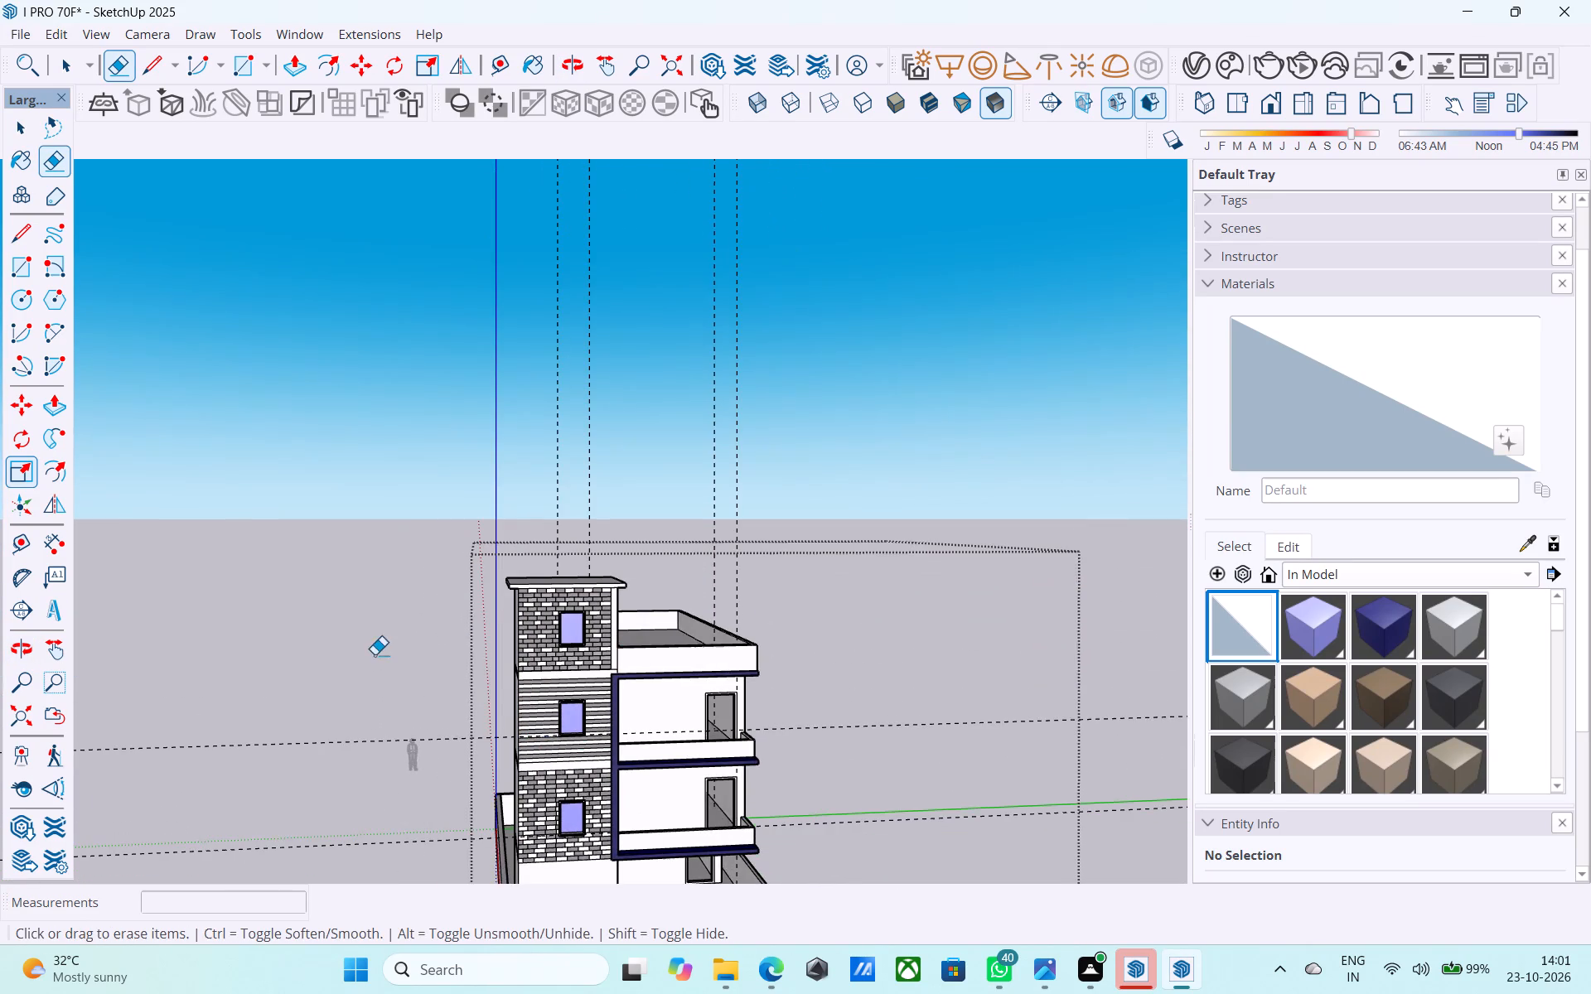
{"action": "scroll", "coordinate": [360, 664], "scroll_direction": "down", "scroll_amount": 1}
{"action": "middle_click_drag", "start_coordinate": [406, 712], "coordinate": [449, 705]}
{"action": "scroll", "coordinate": [451, 701], "scroll_direction": "up", "scroll_amount": 6}
{"action": "scroll", "coordinate": [210, 599], "scroll_direction": "down", "scroll_amount": 6}
{"action": "scroll", "coordinate": [545, 636], "scroll_direction": "up", "scroll_amount": 6}
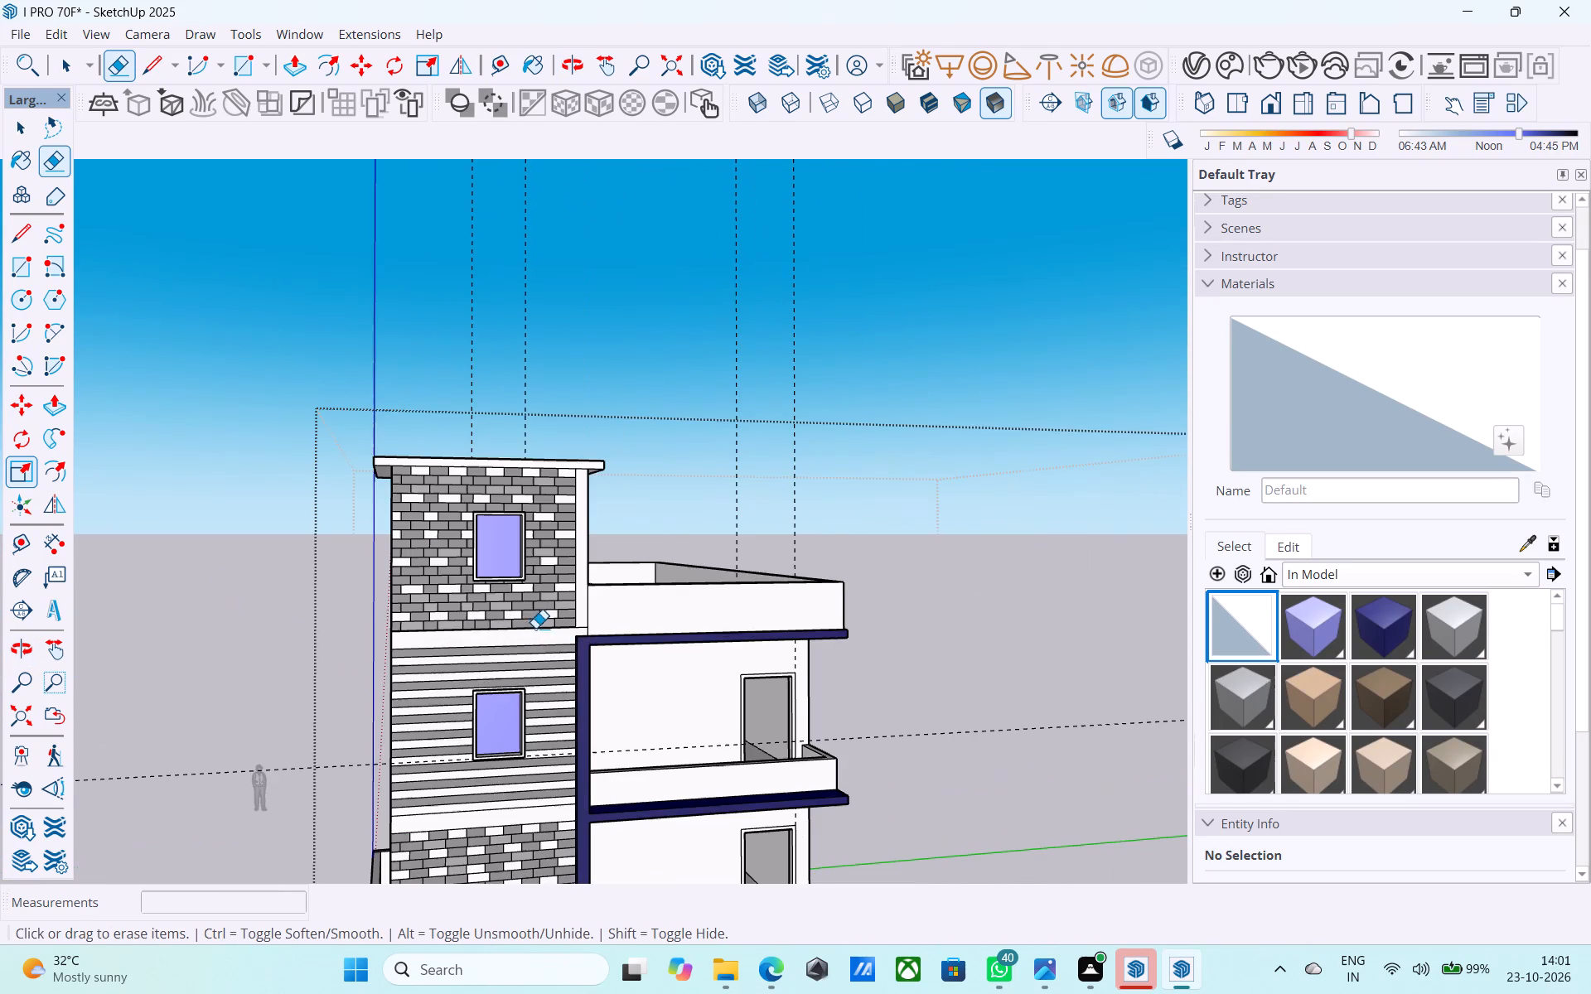
{"action": "middle_click_drag", "start_coordinate": [505, 629], "coordinate": [485, 619]}
{"action": "scroll", "coordinate": [457, 612], "scroll_direction": "down", "scroll_amount": 4}
{"action": "middle_click_drag", "start_coordinate": [460, 621], "coordinate": [526, 642]}
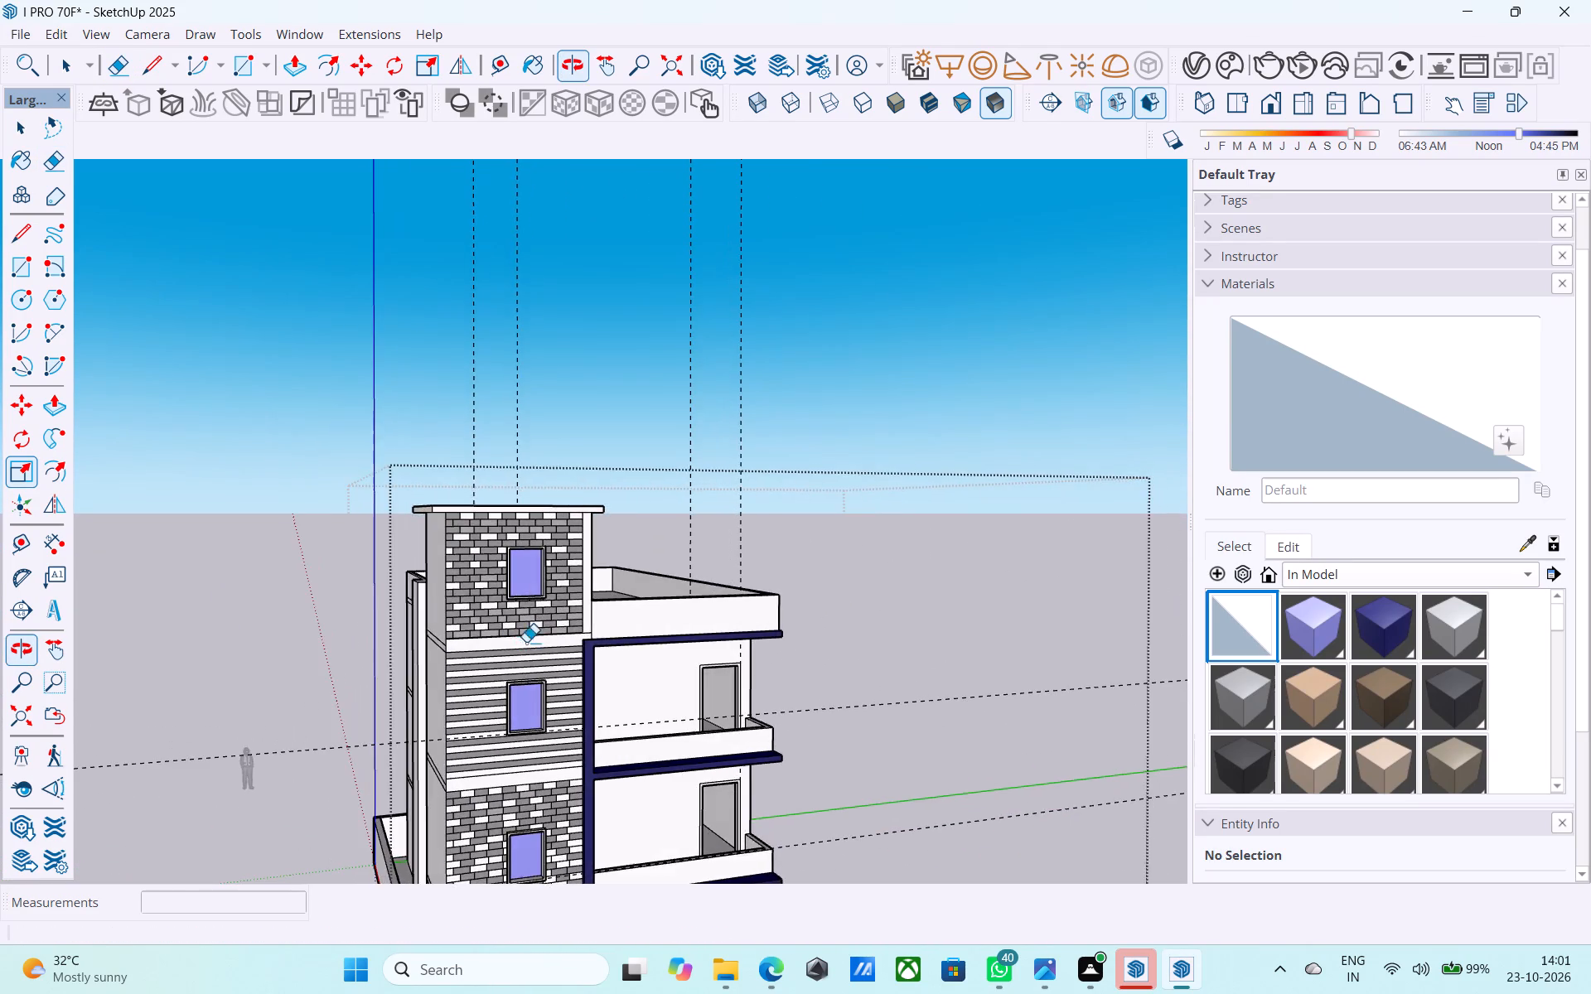
{"action": "scroll", "coordinate": [352, 560], "scroll_direction": "down", "scroll_amount": 4}
{"action": "scroll", "coordinate": [452, 663], "scroll_direction": "up", "scroll_amount": 6}
{"action": "middle_click_drag", "start_coordinate": [453, 663], "coordinate": [432, 692]}
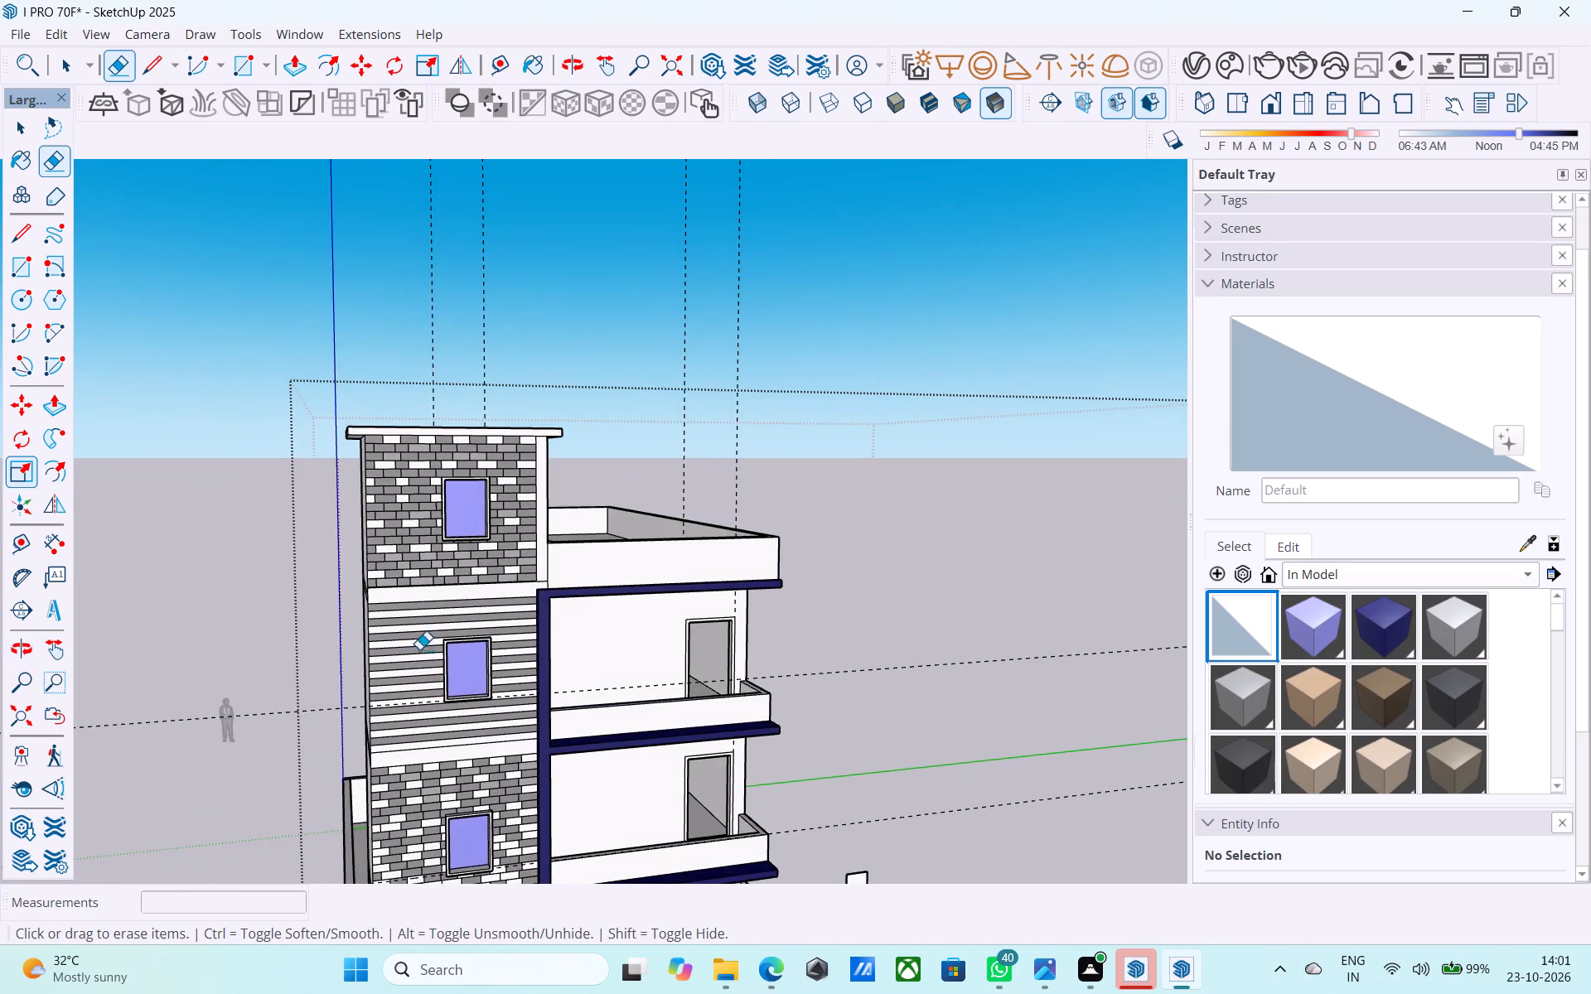
{"action": "scroll", "coordinate": [484, 509], "scroll_direction": "up", "scroll_amount": 5}
{"action": "scroll", "coordinate": [917, 671], "scroll_direction": "down", "scroll_amount": 6}
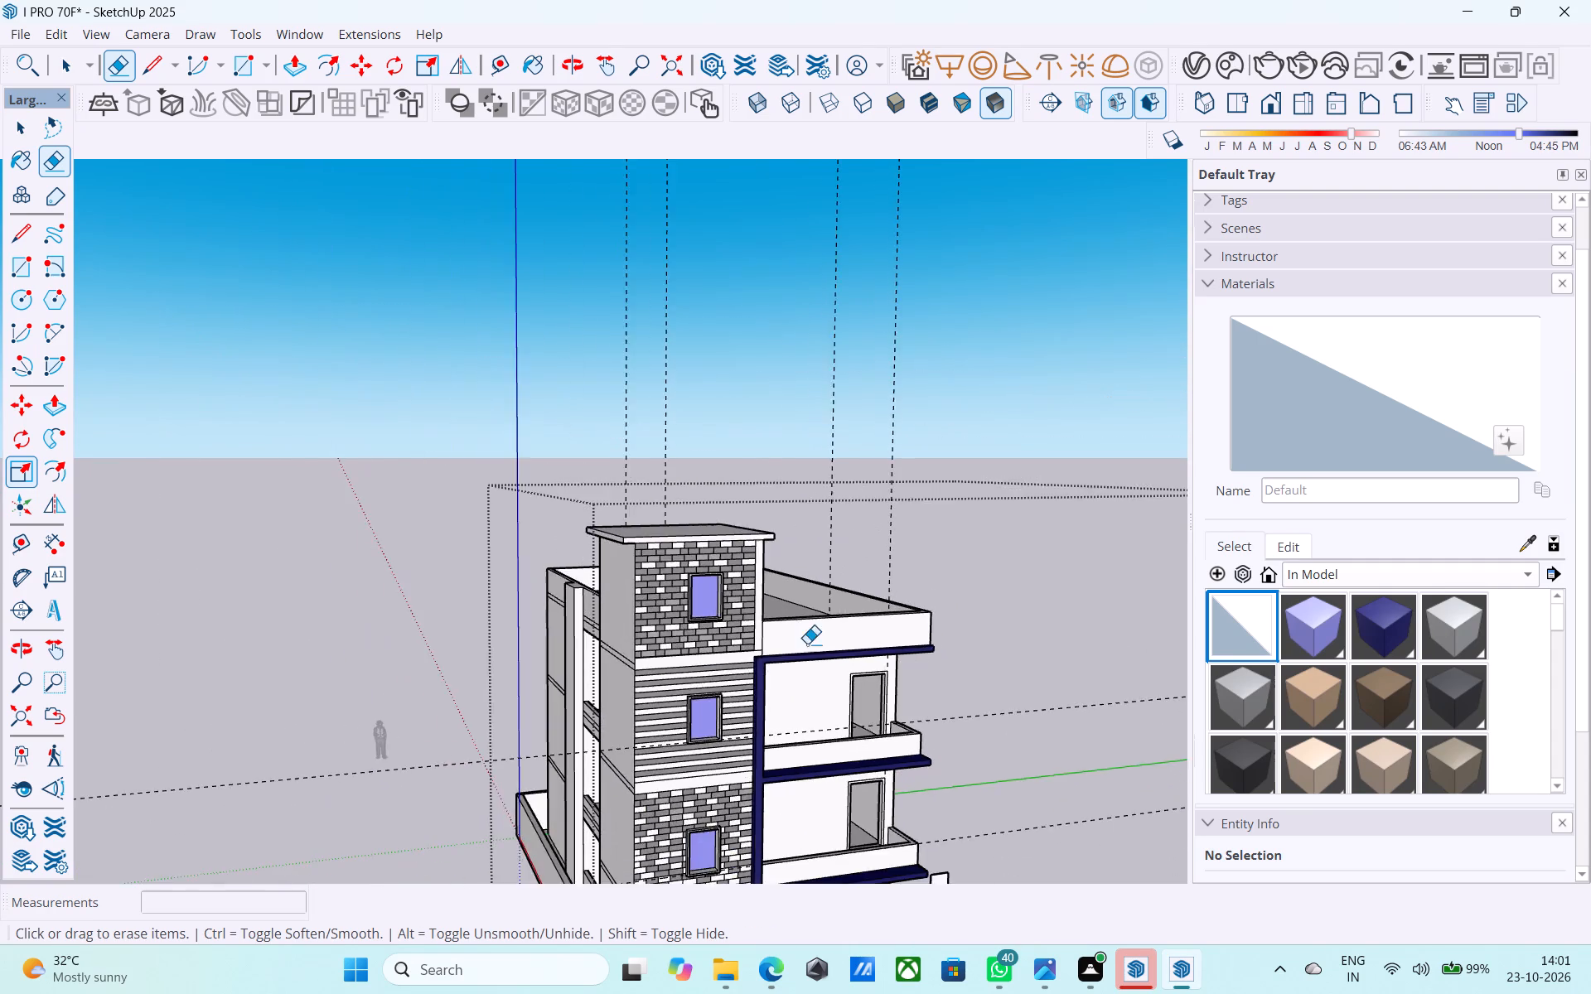
{"action": "scroll", "coordinate": [785, 643], "scroll_direction": "down", "scroll_amount": 3}
{"action": "middle_click_drag", "start_coordinate": [768, 654], "coordinate": [621, 590]}
{"action": "middle_click_drag", "start_coordinate": [625, 602], "coordinate": [688, 618]}
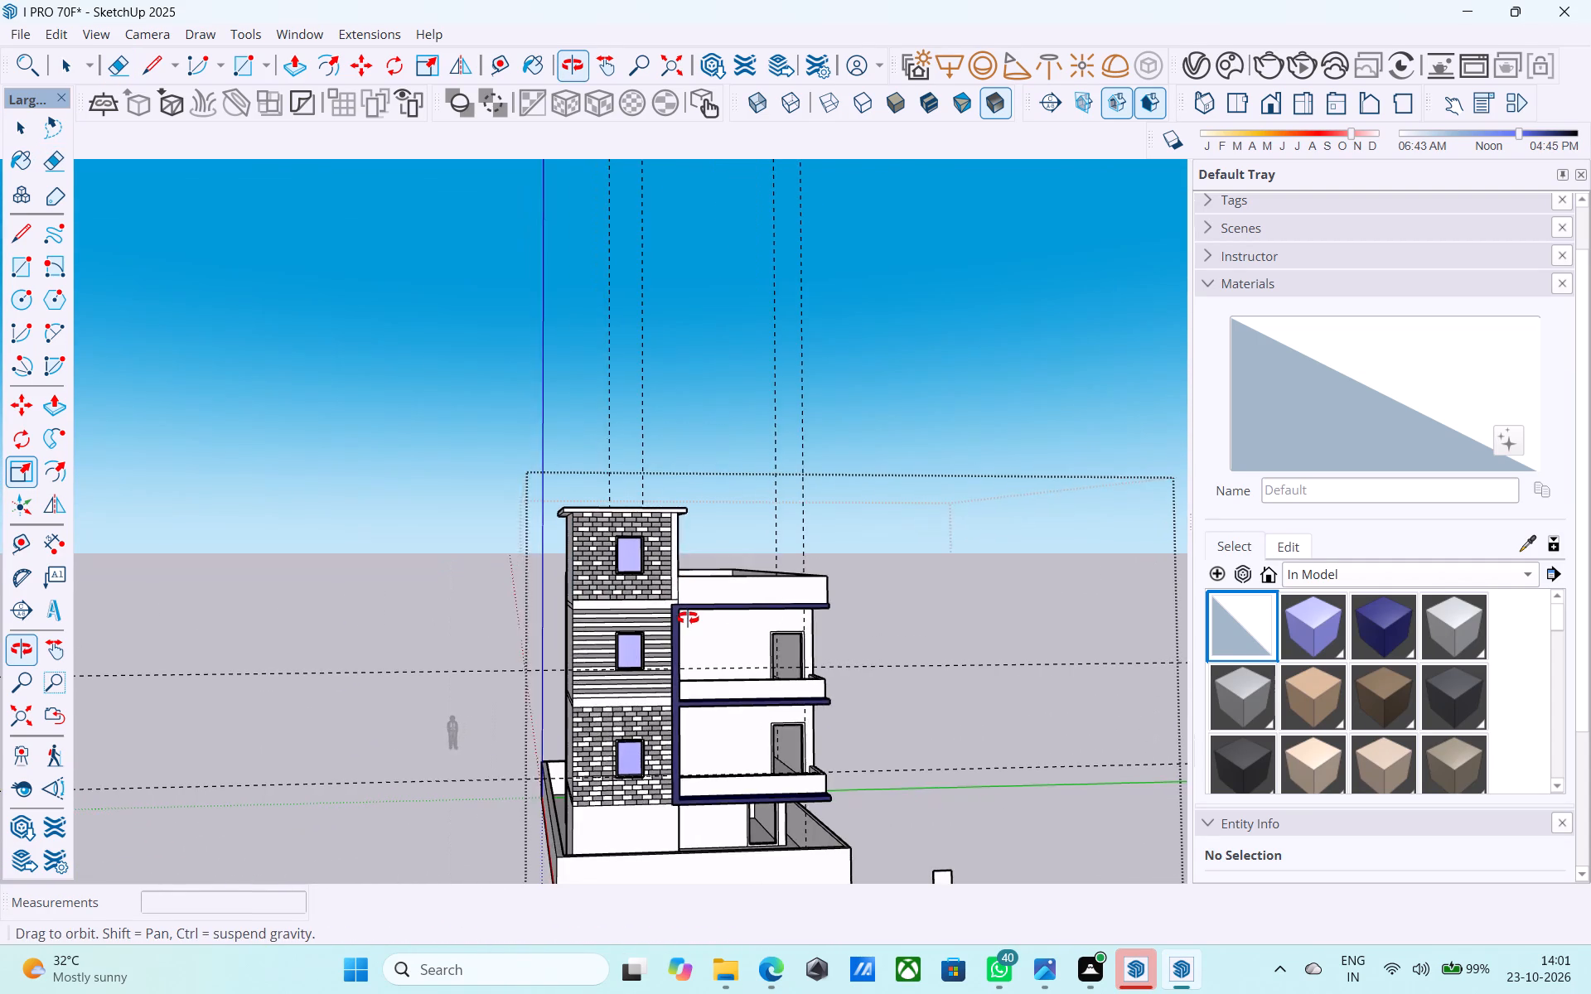
{"action": "middle_click_drag", "start_coordinate": [688, 618], "coordinate": [694, 620]}
{"action": "scroll", "coordinate": [694, 620], "scroll_direction": "up", "scroll_amount": 1}
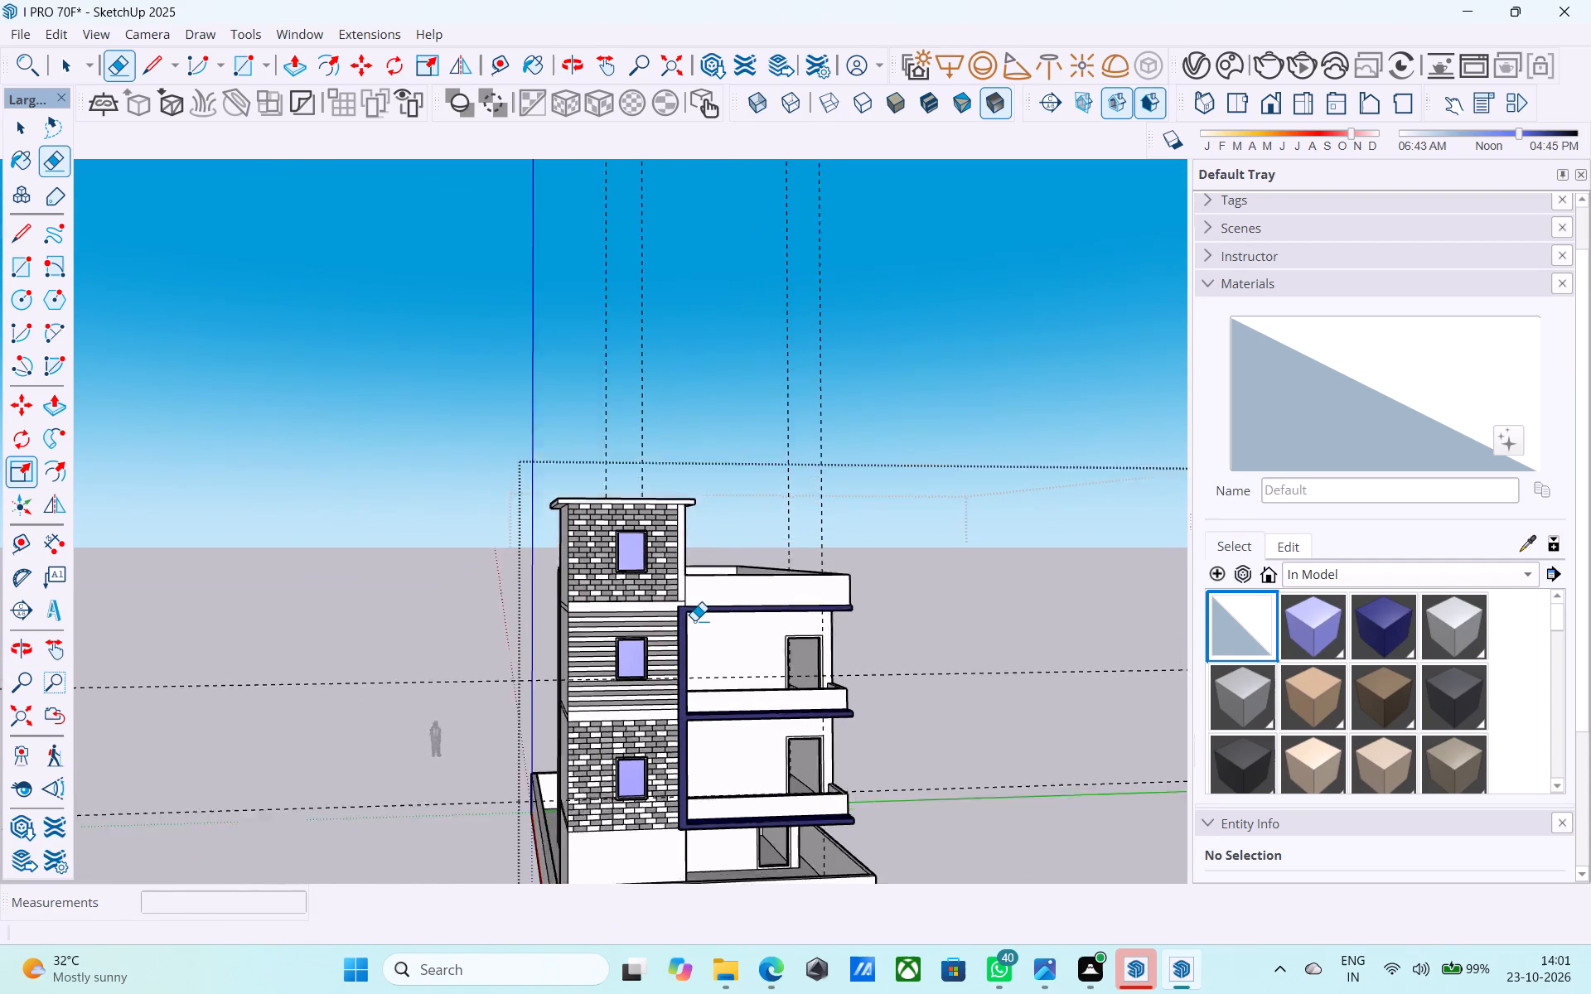
Examine the balconies, their blue edge bands and the roof parapet from several angles.
{"action": "scroll", "coordinate": [694, 620], "scroll_direction": "up", "scroll_amount": 3}
{"action": "middle_click_drag", "start_coordinate": [867, 625], "coordinate": [728, 655]}
{"action": "scroll", "coordinate": [700, 673], "scroll_direction": "up", "scroll_amount": 5}
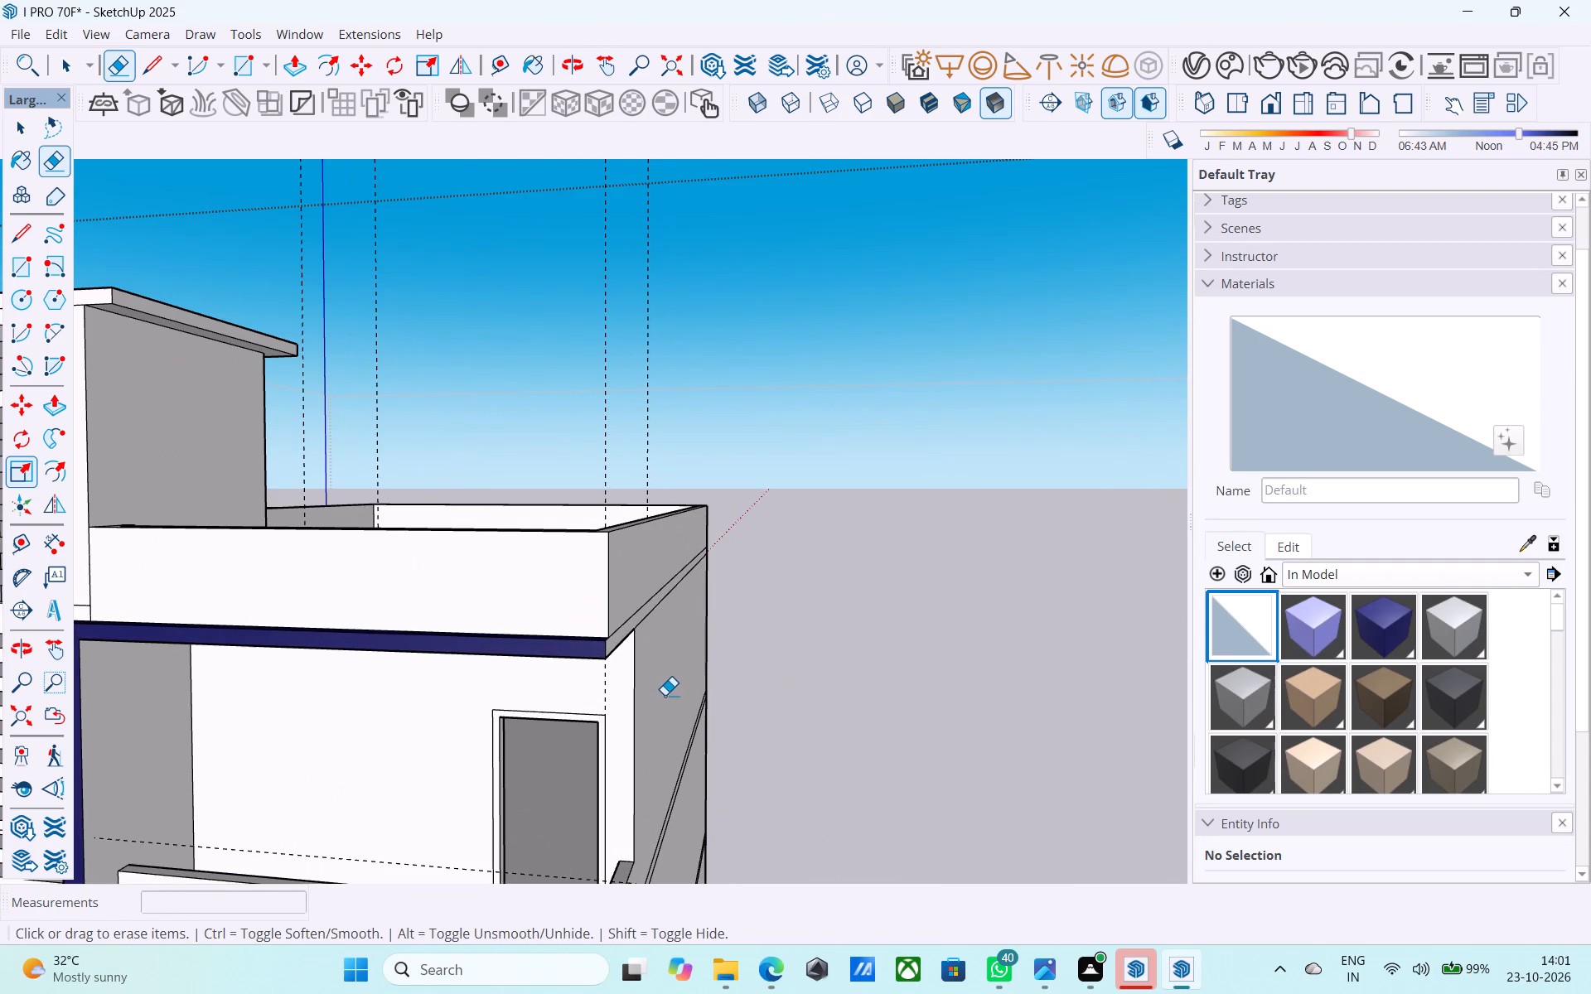
{"action": "scroll", "coordinate": [656, 698], "scroll_direction": "down", "scroll_amount": 6}
{"action": "middle_click_drag", "start_coordinate": [656, 698], "coordinate": [732, 653]}
{"action": "scroll", "coordinate": [722, 660], "scroll_direction": "up", "scroll_amount": 5}
{"action": "scroll", "coordinate": [696, 678], "scroll_direction": "down", "scroll_amount": 4}
{"action": "middle_click_drag", "start_coordinate": [694, 685], "coordinate": [829, 604]}
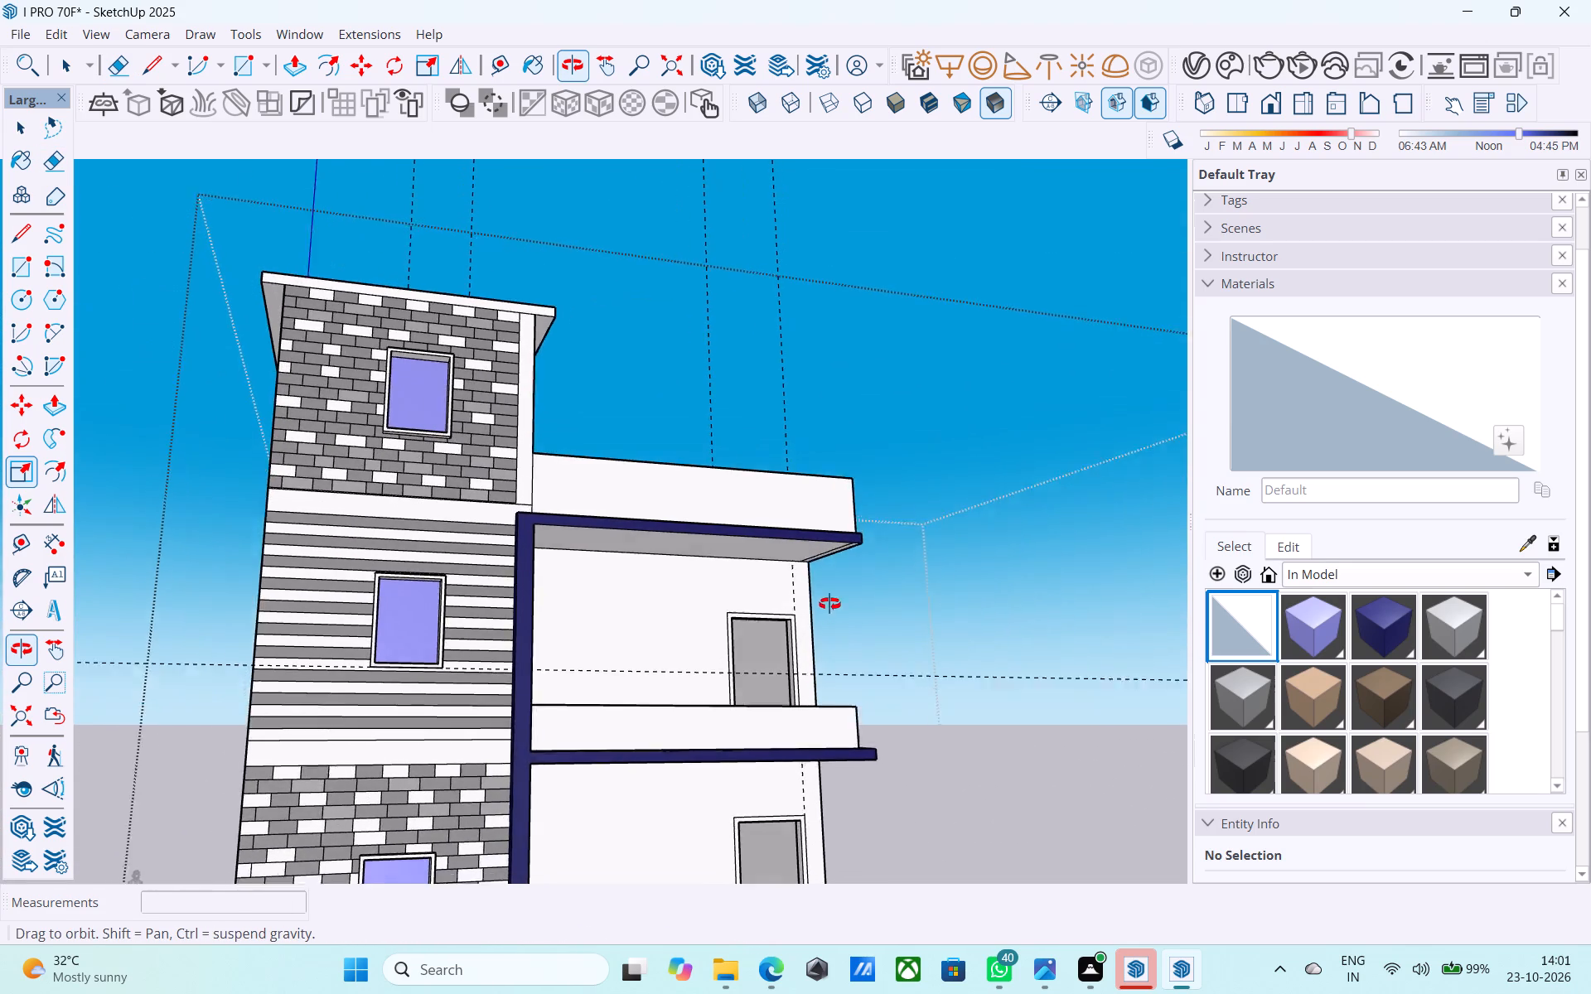
{"action": "middle_click_drag", "start_coordinate": [829, 604], "coordinate": [815, 528]}
{"action": "scroll", "coordinate": [820, 498], "scroll_direction": "up", "scroll_amount": 3}
{"action": "middle_click_drag", "start_coordinate": [817, 492], "coordinate": [591, 810]}
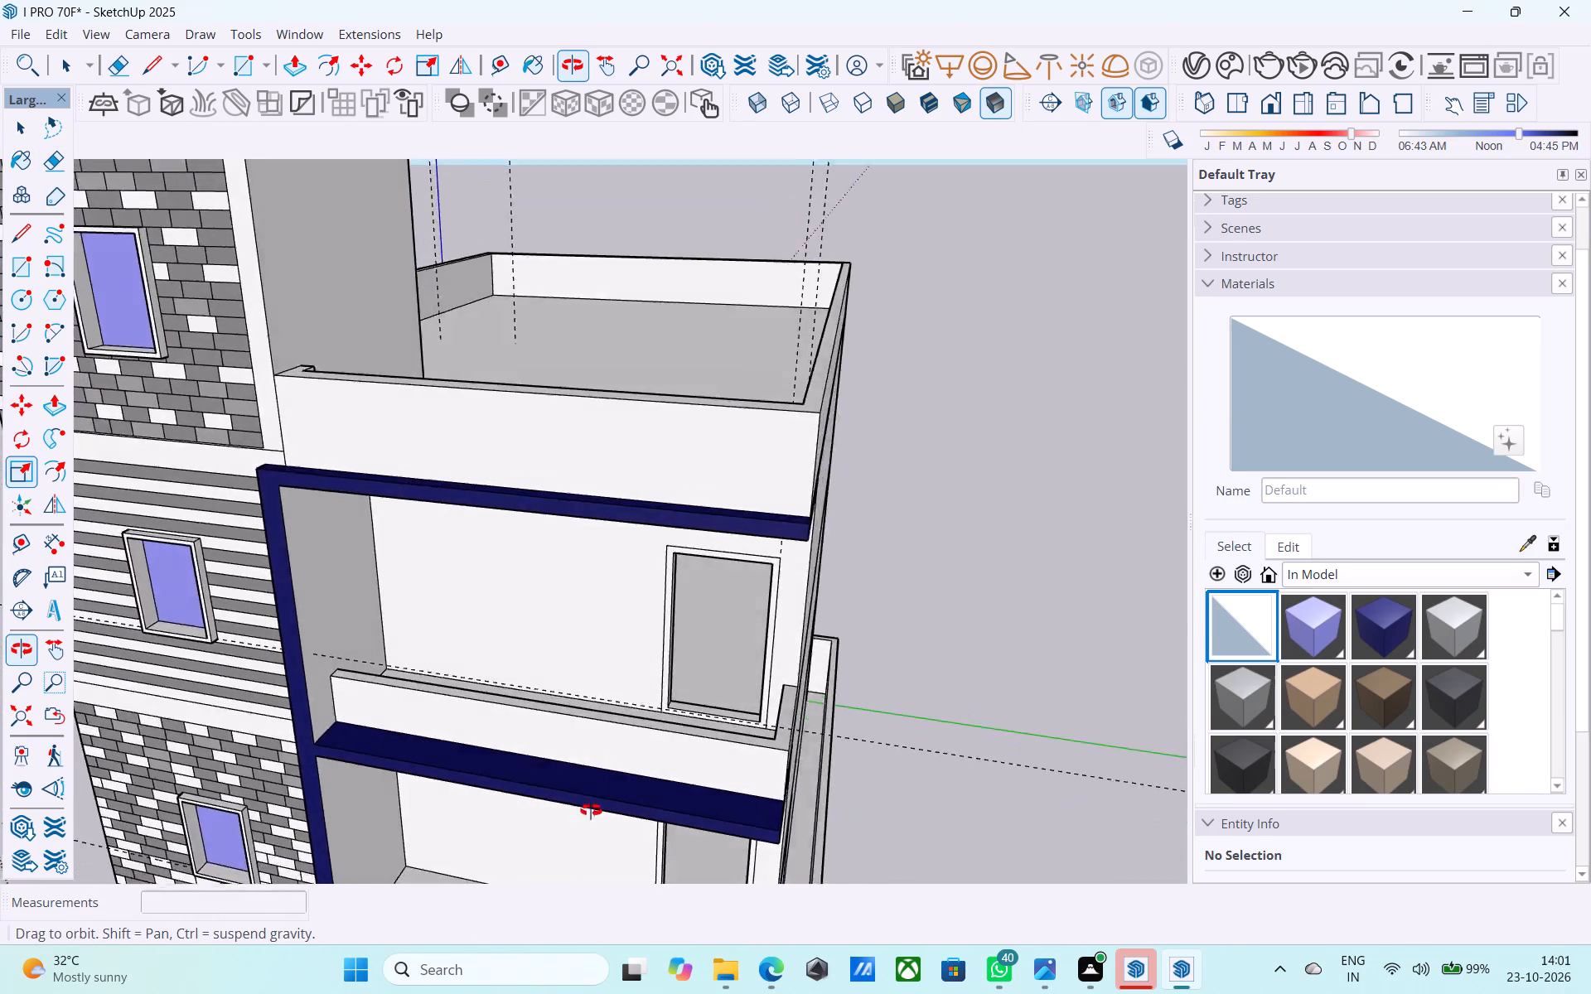
{"action": "middle_click_drag", "start_coordinate": [591, 810], "coordinate": [334, 589]}
{"action": "scroll", "coordinate": [695, 465], "scroll_direction": "up", "scroll_amount": 1}
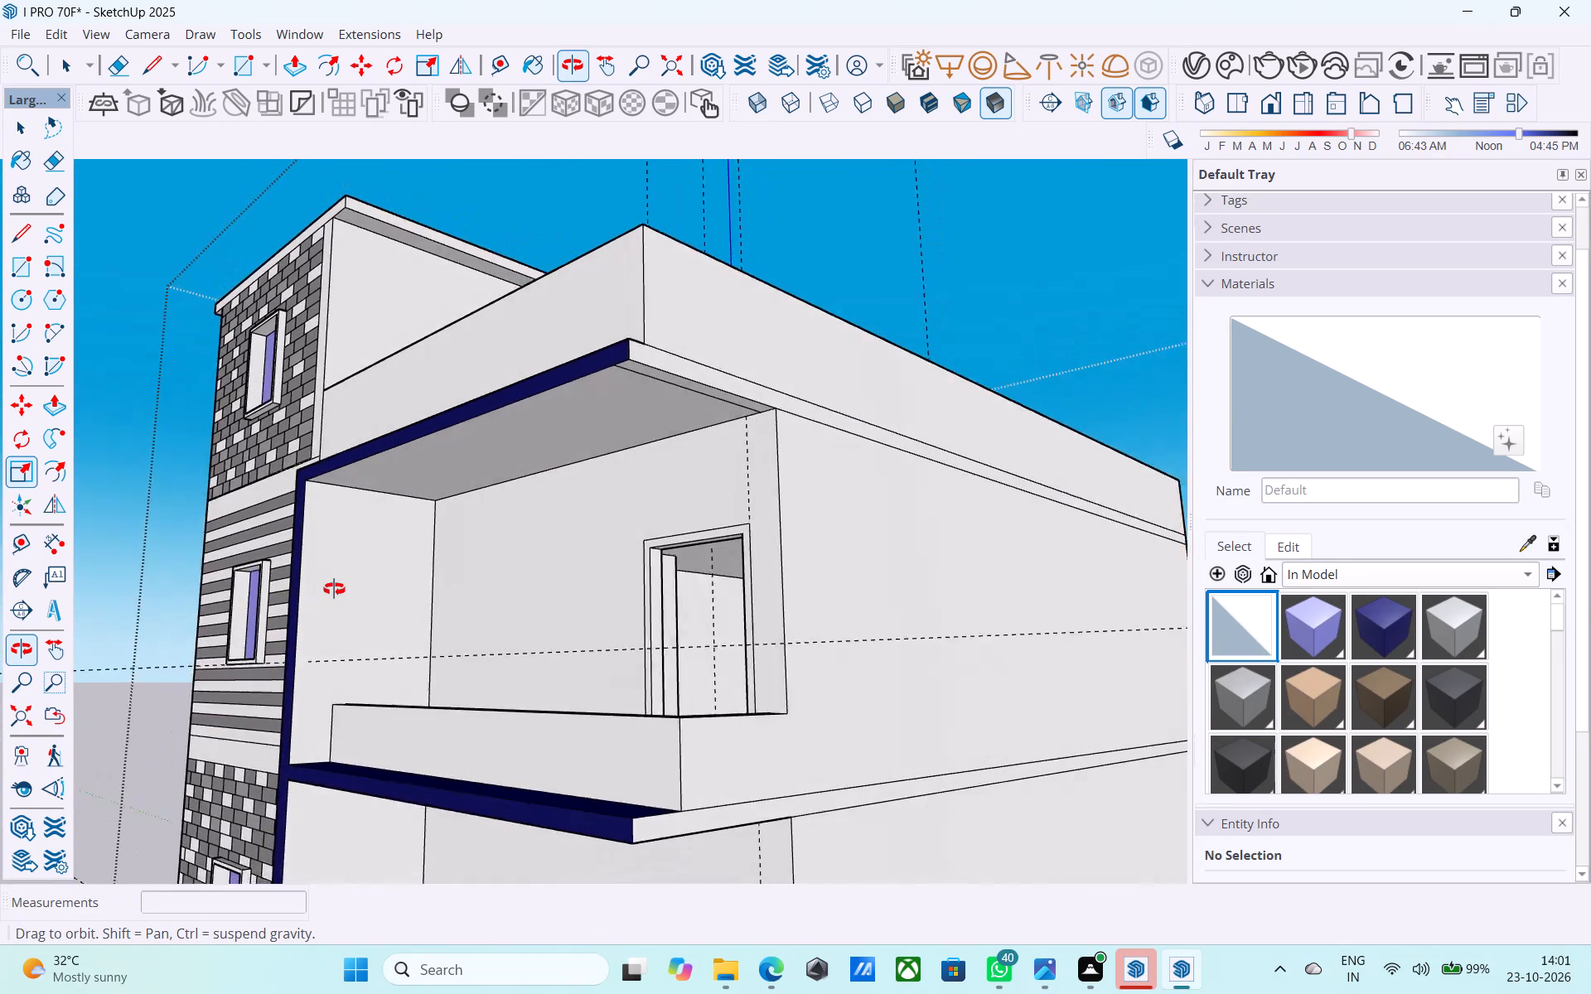
{"action": "middle_click_drag", "start_coordinate": [334, 589], "coordinate": [547, 828]}
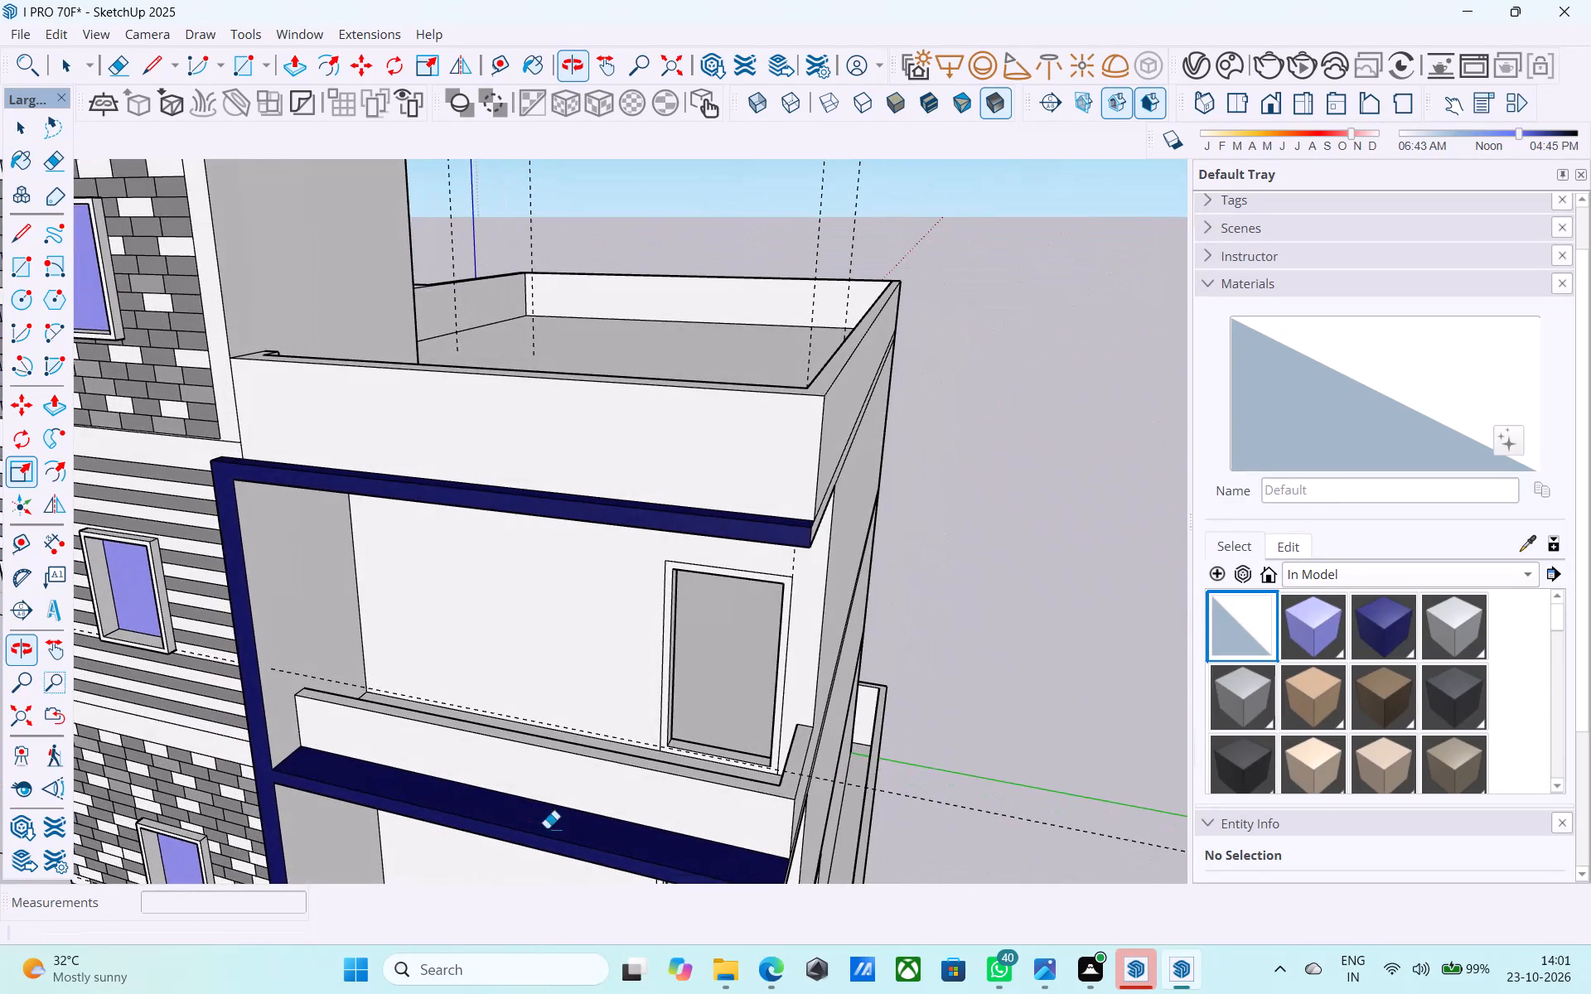
{"action": "scroll", "coordinate": [649, 756], "scroll_direction": "down", "scroll_amount": 13}
{"action": "middle_click_drag", "start_coordinate": [670, 808], "coordinate": [784, 661]}
{"action": "scroll", "coordinate": [777, 607], "scroll_direction": "down", "scroll_amount": 3}
{"action": "middle_click_drag", "start_coordinate": [771, 635], "coordinate": [999, 643]}
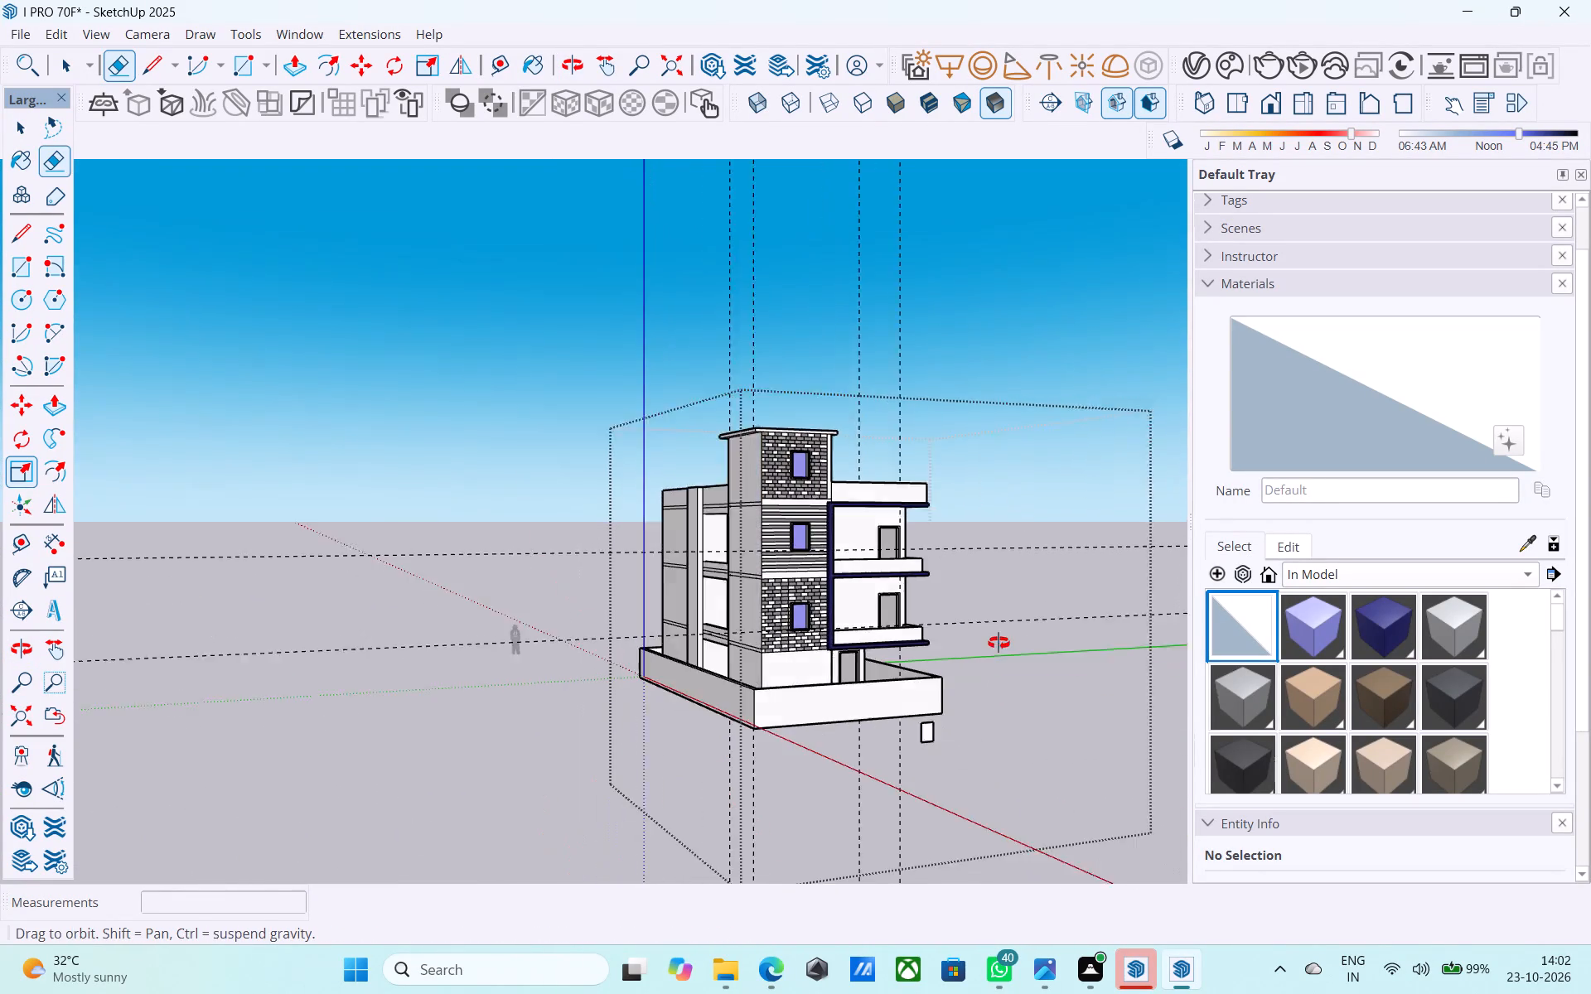
{"action": "middle_click_drag", "start_coordinate": [999, 643], "coordinate": [1051, 671]}
Draw lines across the side and front faces of the side elevation's projecting column, extending the middle floor band's upper line.
{"action": "scroll", "coordinate": [906, 638], "scroll_direction": "up", "scroll_amount": 4}
{"action": "middle_click_drag", "start_coordinate": [833, 646], "coordinate": [870, 623]}
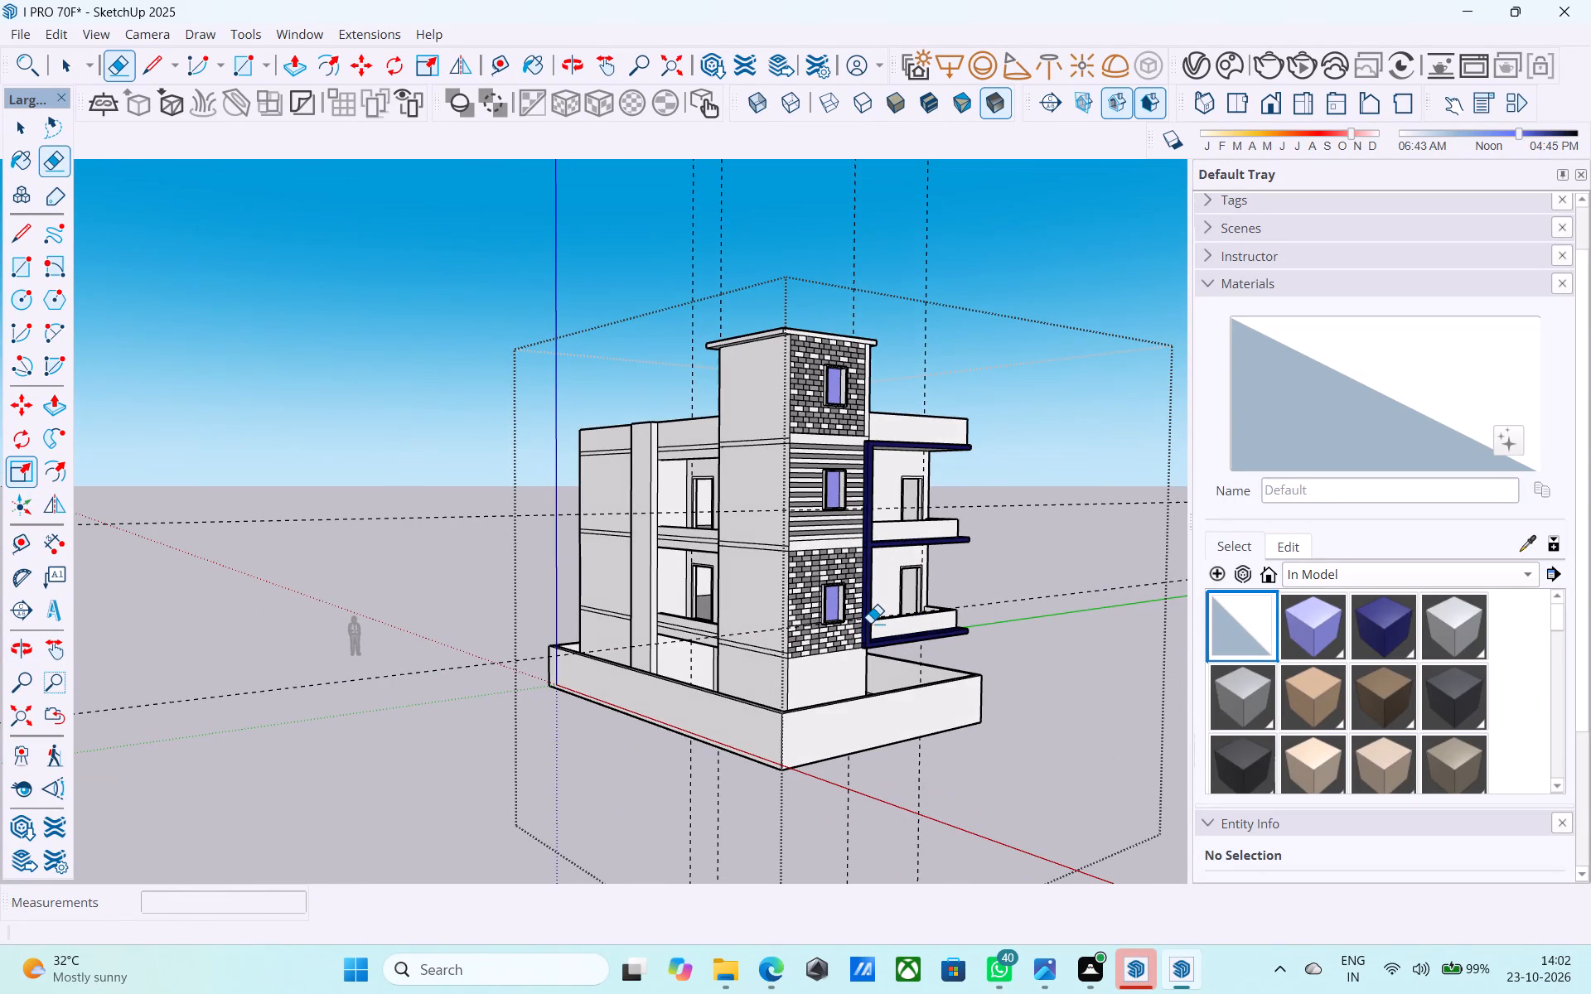
{"action": "scroll", "coordinate": [870, 623], "scroll_direction": "up", "scroll_amount": 1}
{"action": "middle_click_drag", "start_coordinate": [870, 623], "coordinate": [1084, 639]}
{"action": "scroll", "coordinate": [766, 480], "scroll_direction": "up", "scroll_amount": 6}
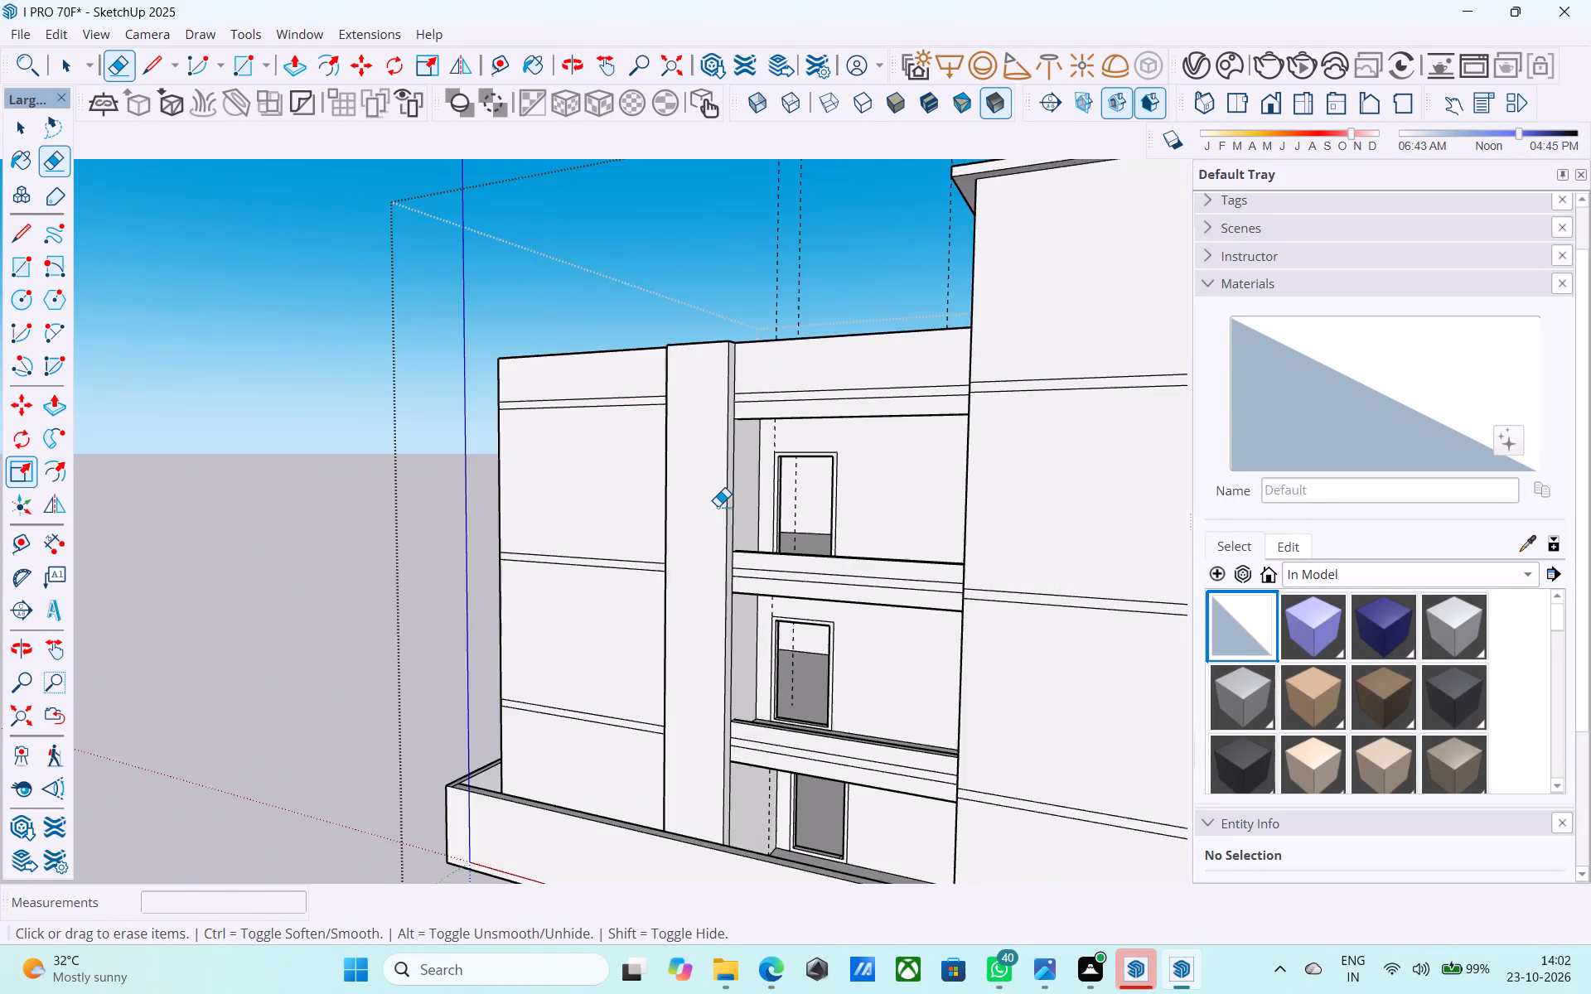
{"action": "scroll", "coordinate": [718, 506], "scroll_direction": "up", "scroll_amount": 7}
{"action": "middle_click_drag", "start_coordinate": [718, 508], "coordinate": [880, 543]}
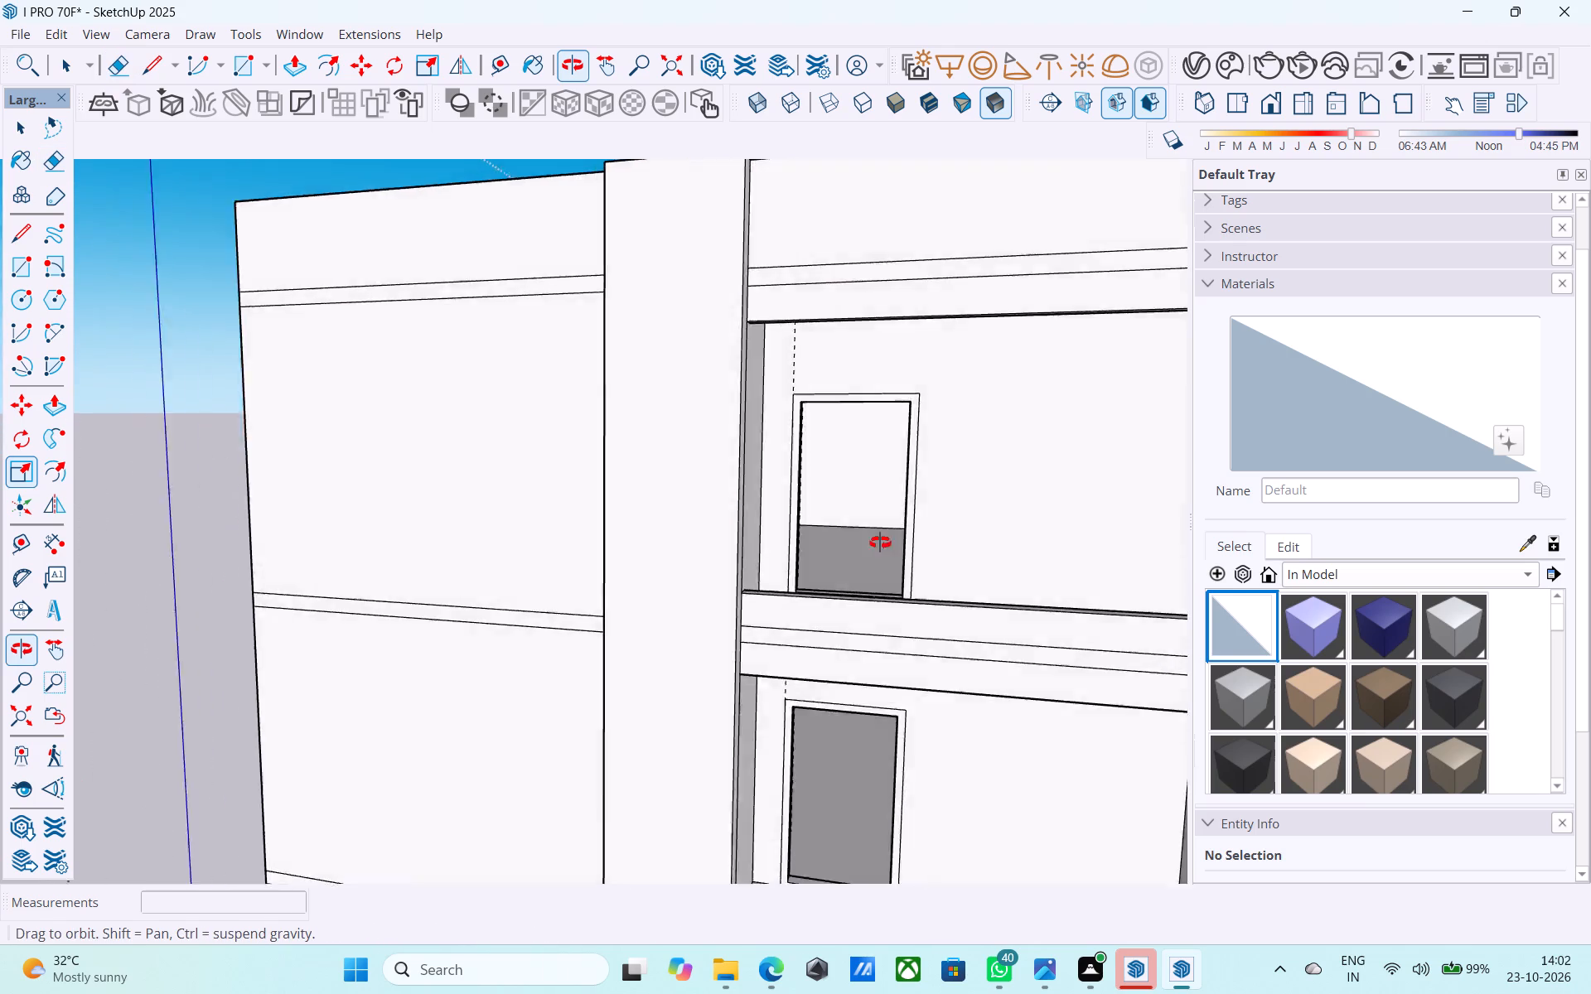
{"action": "middle_click_drag", "start_coordinate": [880, 543], "coordinate": [1236, 585]}
{"action": "key", "text": "l"}
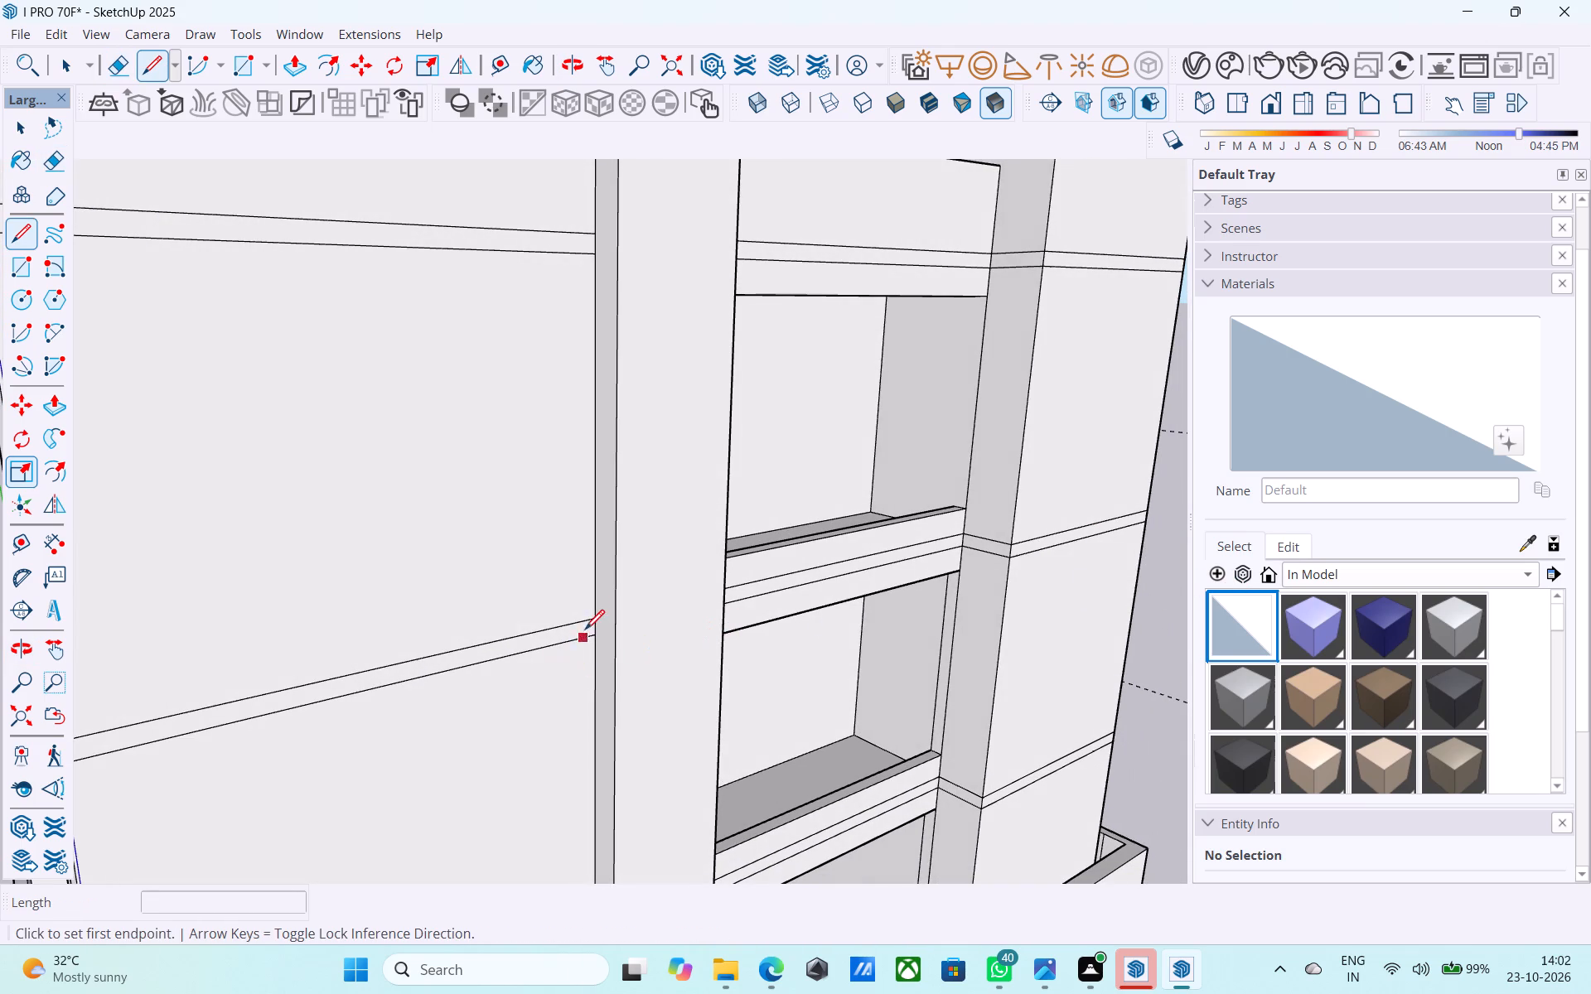
{"action": "left_click", "coordinate": [588, 615]}
{"action": "left_click", "coordinate": [617, 626]}
{"action": "left_click", "coordinate": [614, 626]}
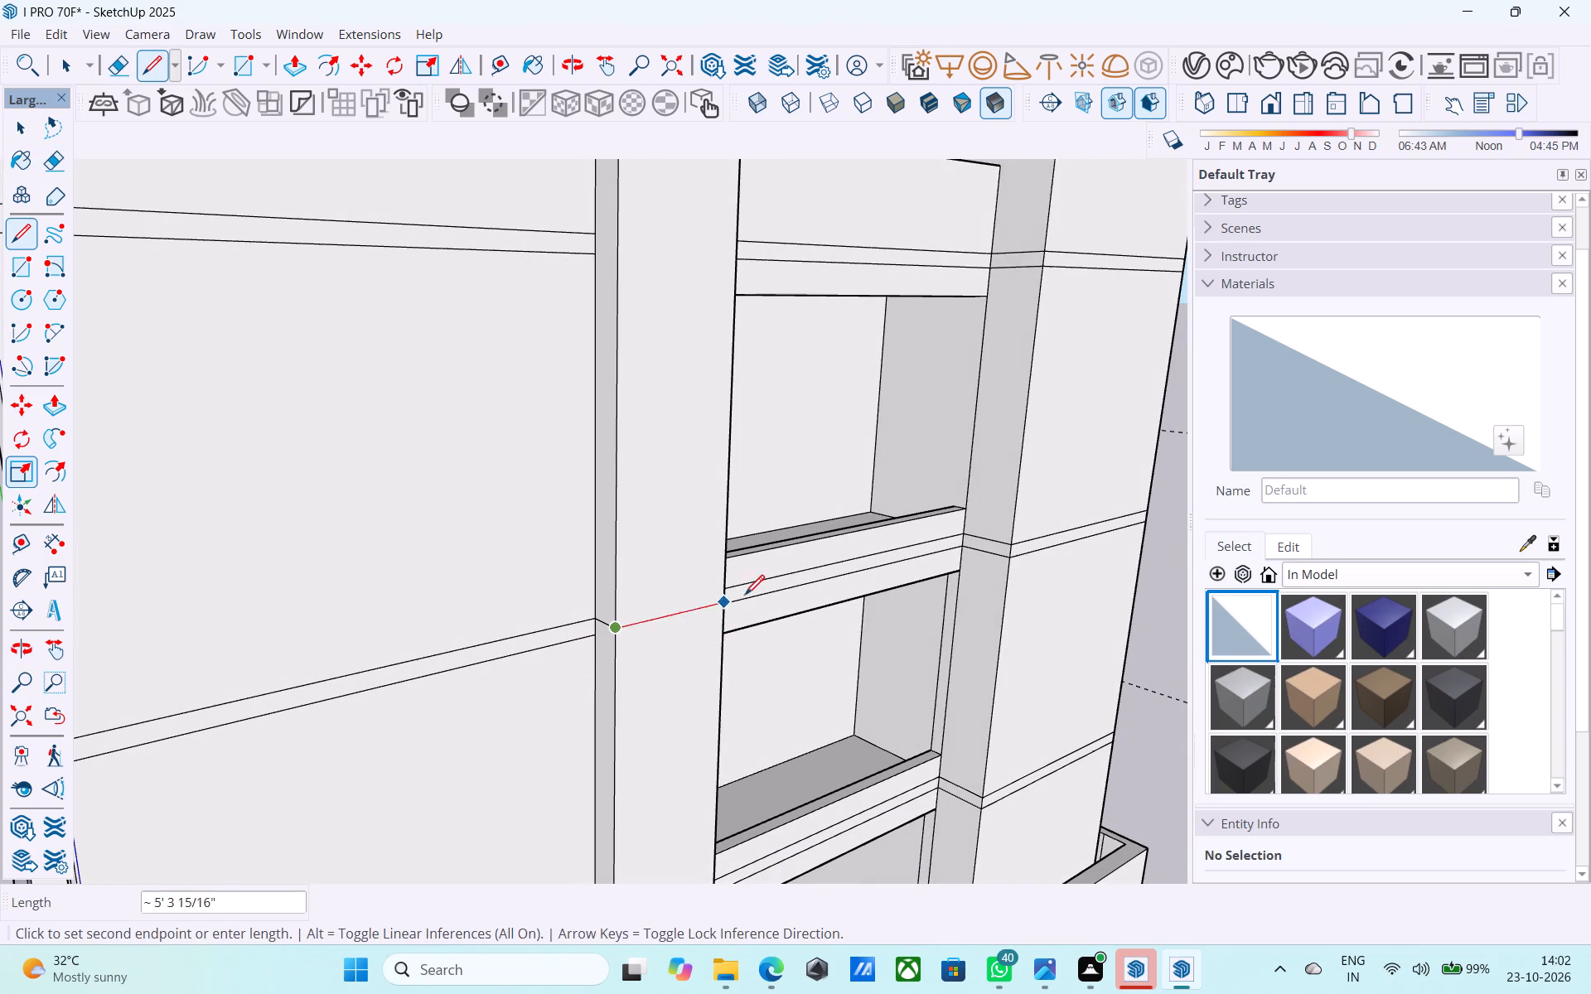
{"action": "left_click", "coordinate": [723, 600]}
{"action": "key", "text": "space"}
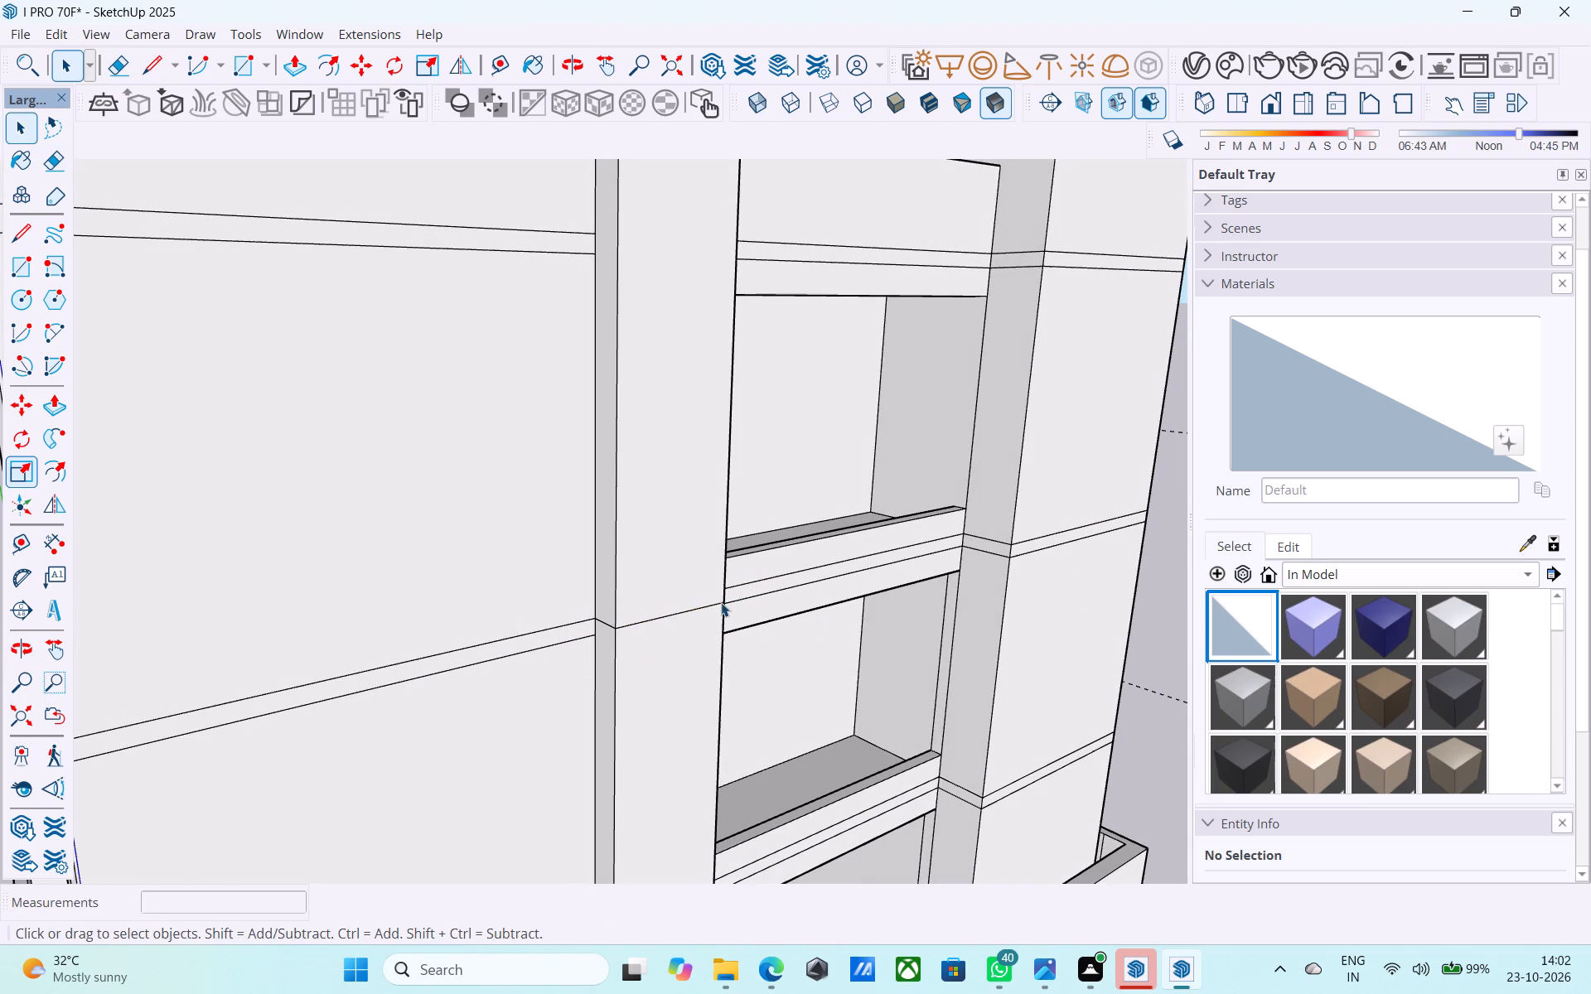
Draw a 1' line across the column's side face, extending the lowest floor band's upper line from the adjoining wall.
{"action": "middle_click_drag", "start_coordinate": [721, 602], "coordinate": [256, 591]}
{"action": "middle_click_drag", "start_coordinate": [626, 690], "coordinate": [666, 683]}
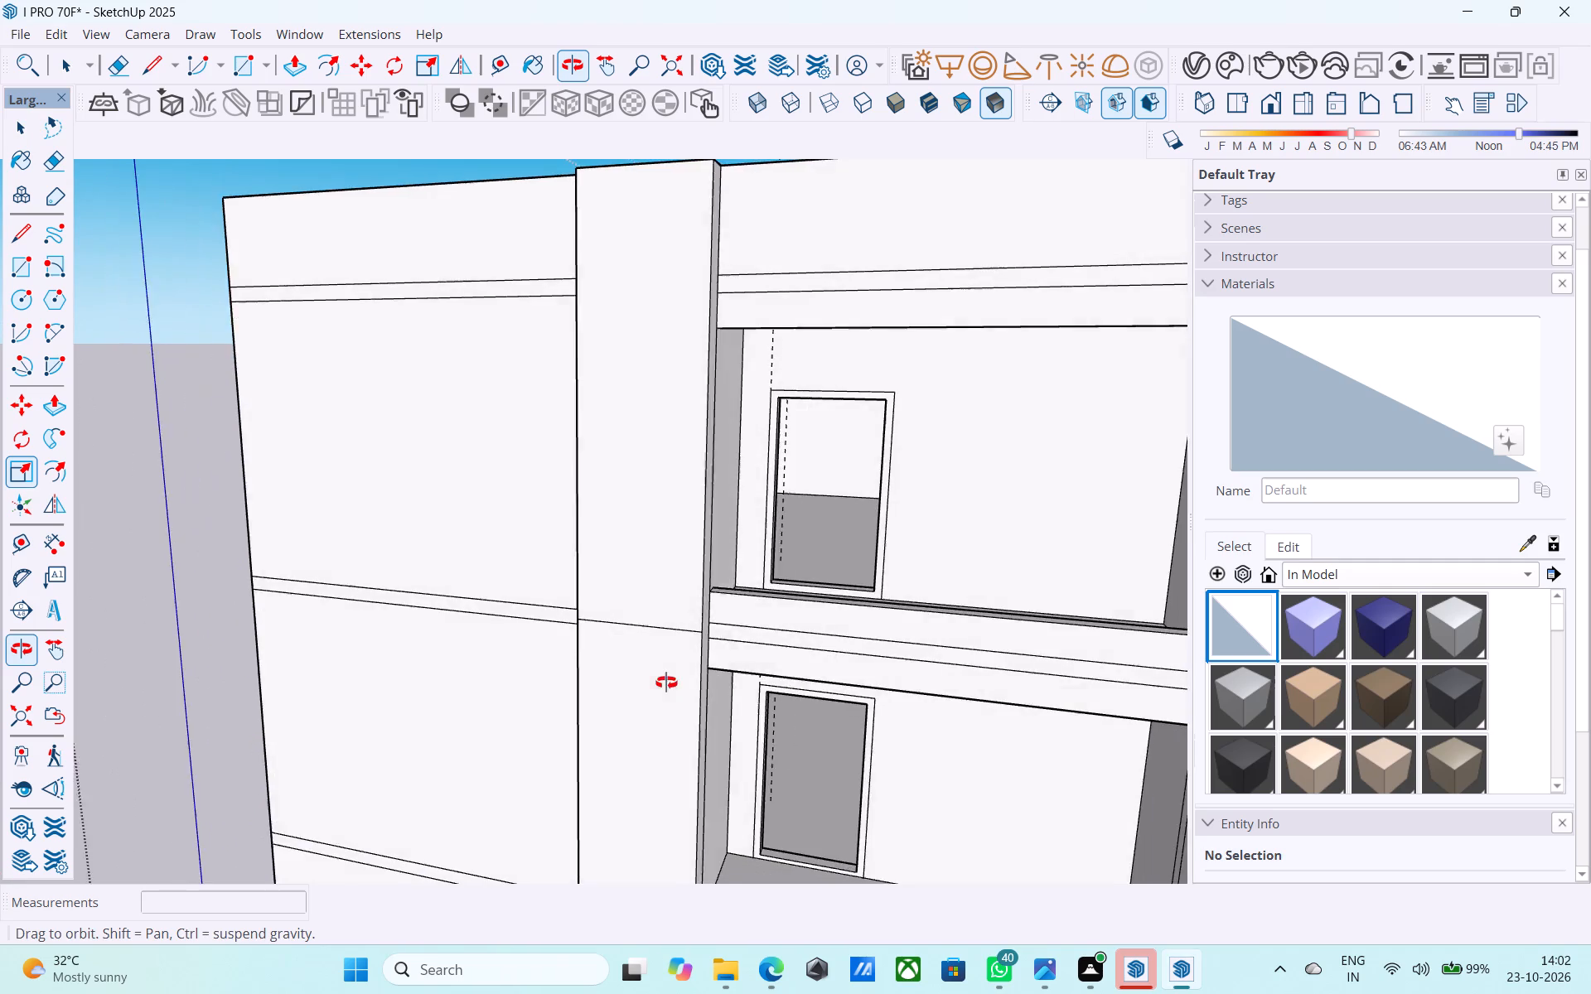
{"action": "middle_click_drag", "start_coordinate": [666, 683], "coordinate": [672, 683]}
{"action": "middle_click_drag", "start_coordinate": [673, 683], "coordinate": [873, 653]}
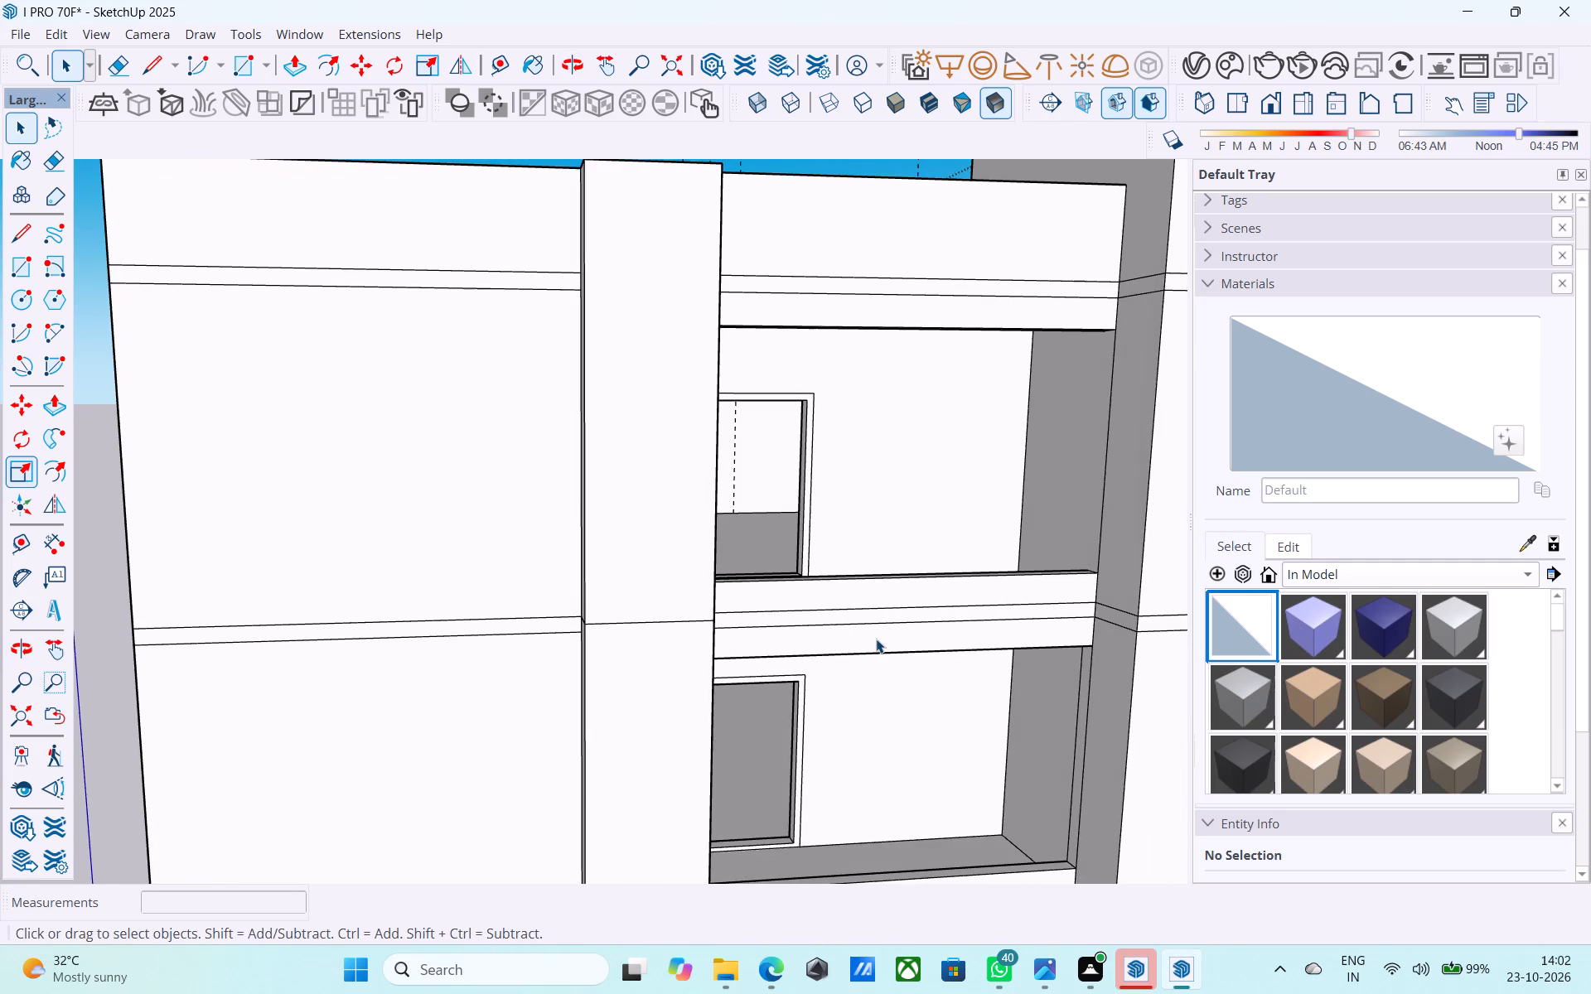
{"action": "scroll", "coordinate": [878, 639], "scroll_direction": "down", "scroll_amount": 3}
{"action": "scroll", "coordinate": [926, 562], "scroll_direction": "down", "scroll_amount": 6}
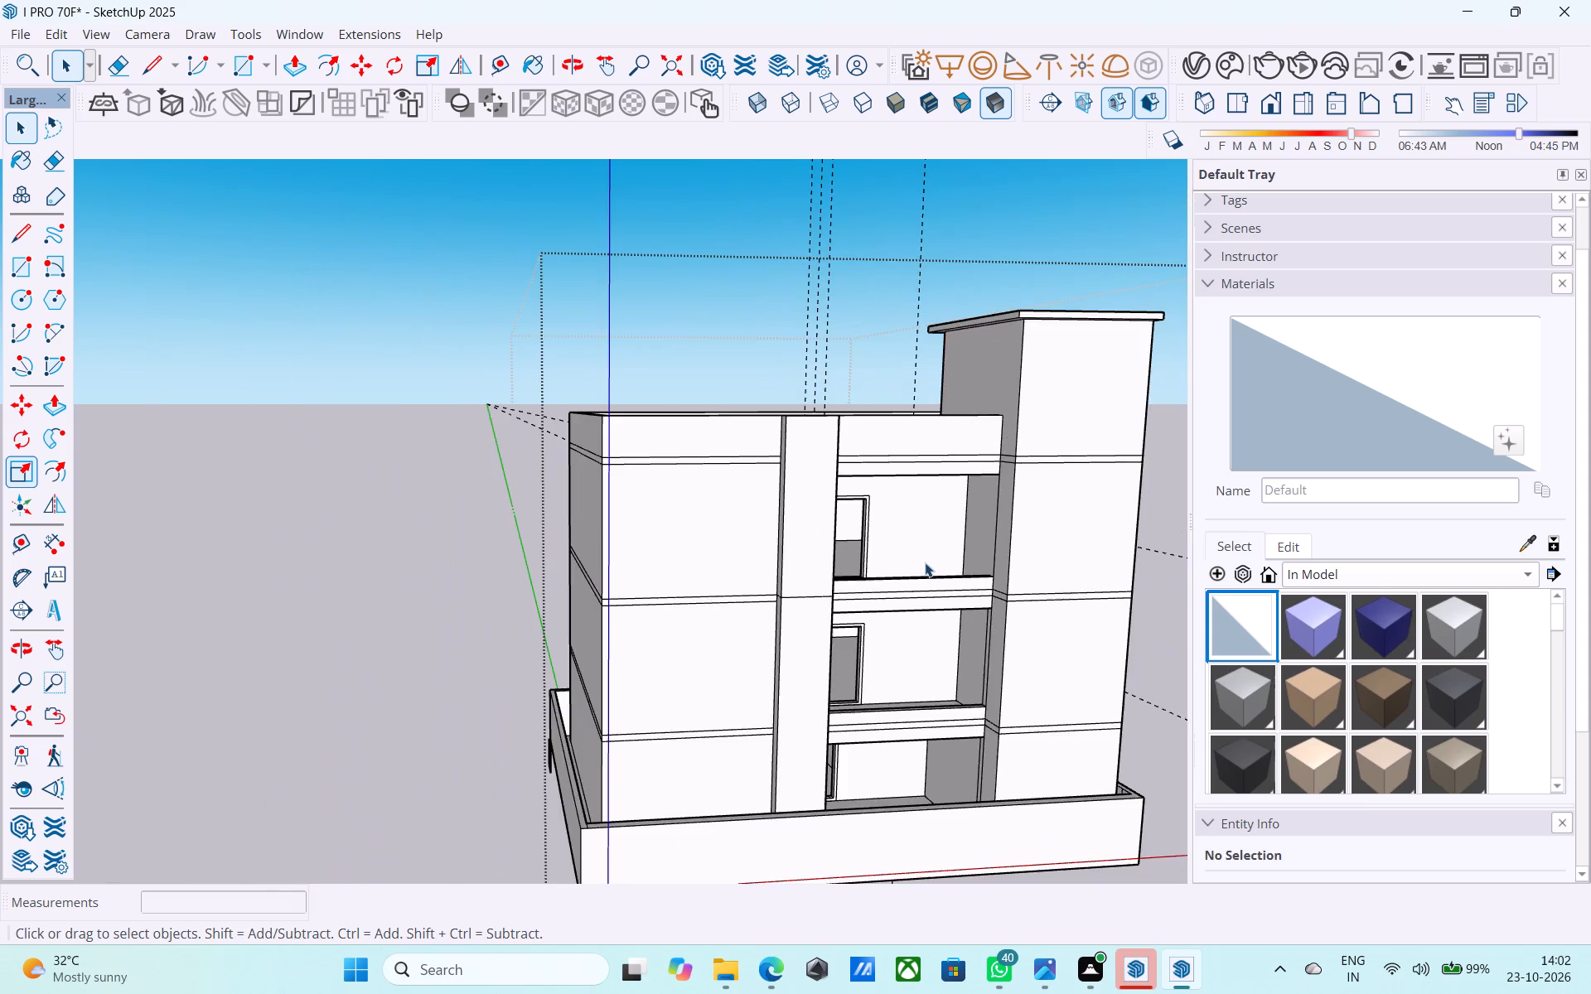
{"action": "scroll", "coordinate": [925, 562], "scroll_direction": "down", "scroll_amount": 6}
{"action": "middle_click", "coordinate": [920, 610]}
{"action": "scroll", "coordinate": [890, 620], "scroll_direction": "up", "scroll_amount": 6}
{"action": "middle_click_drag", "start_coordinate": [816, 678], "coordinate": [883, 707]}
{"action": "scroll", "coordinate": [771, 734], "scroll_direction": "up", "scroll_amount": 5}
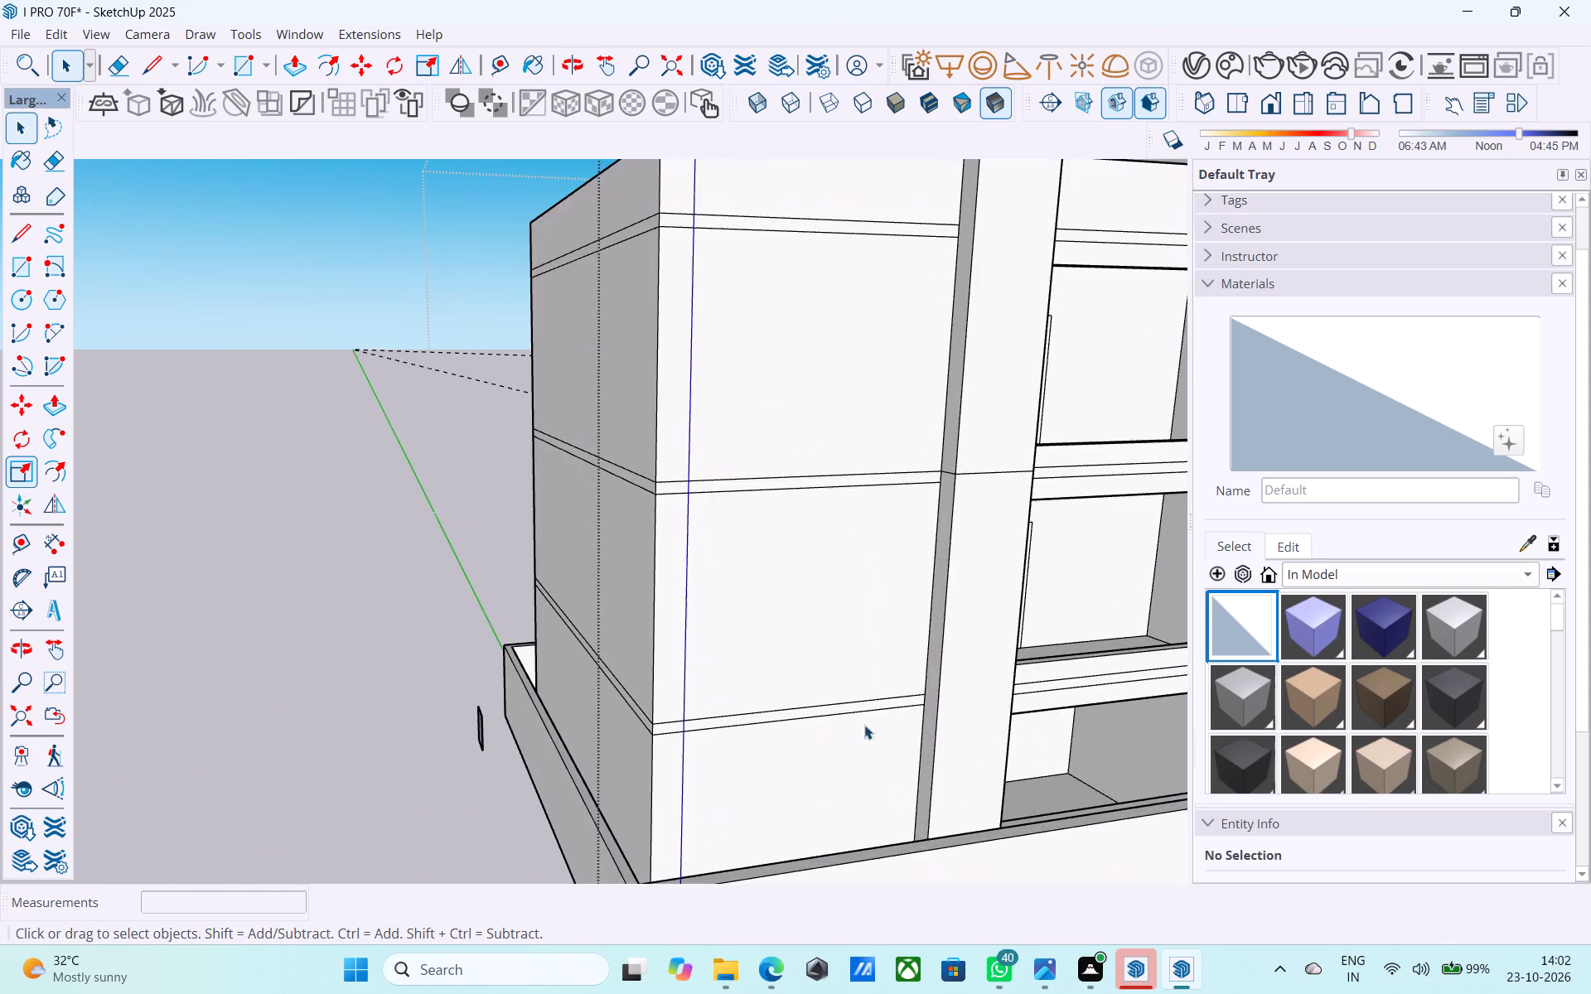
{"action": "scroll", "coordinate": [887, 721], "scroll_direction": "up", "scroll_amount": 5}
{"action": "key", "text": "l"}
{"action": "left_click", "coordinate": [948, 669]}
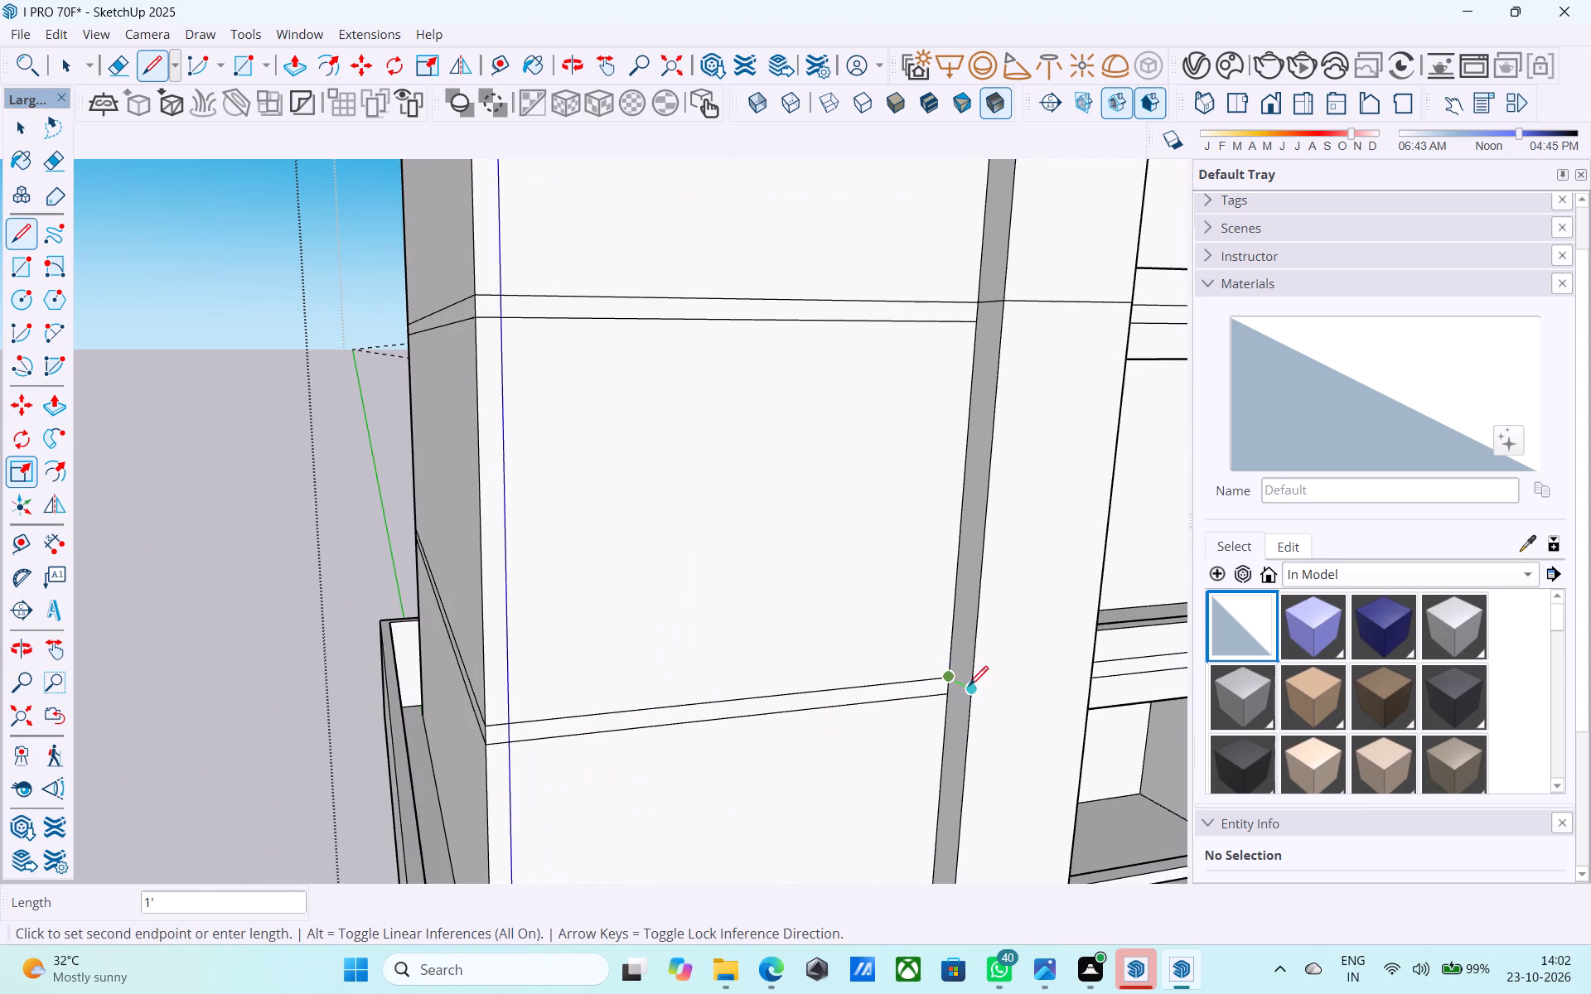
{"action": "double_click", "coordinate": [971, 691]}
Draw a line across the column's front face at the level of the lowest floor band's upper line.
{"action": "scroll", "coordinate": [748, 714], "scroll_direction": "down", "scroll_amount": 5}
{"action": "middle_click_drag", "start_coordinate": [940, 710], "coordinate": [449, 672]}
{"action": "middle_click_drag", "start_coordinate": [742, 693], "coordinate": [566, 647]}
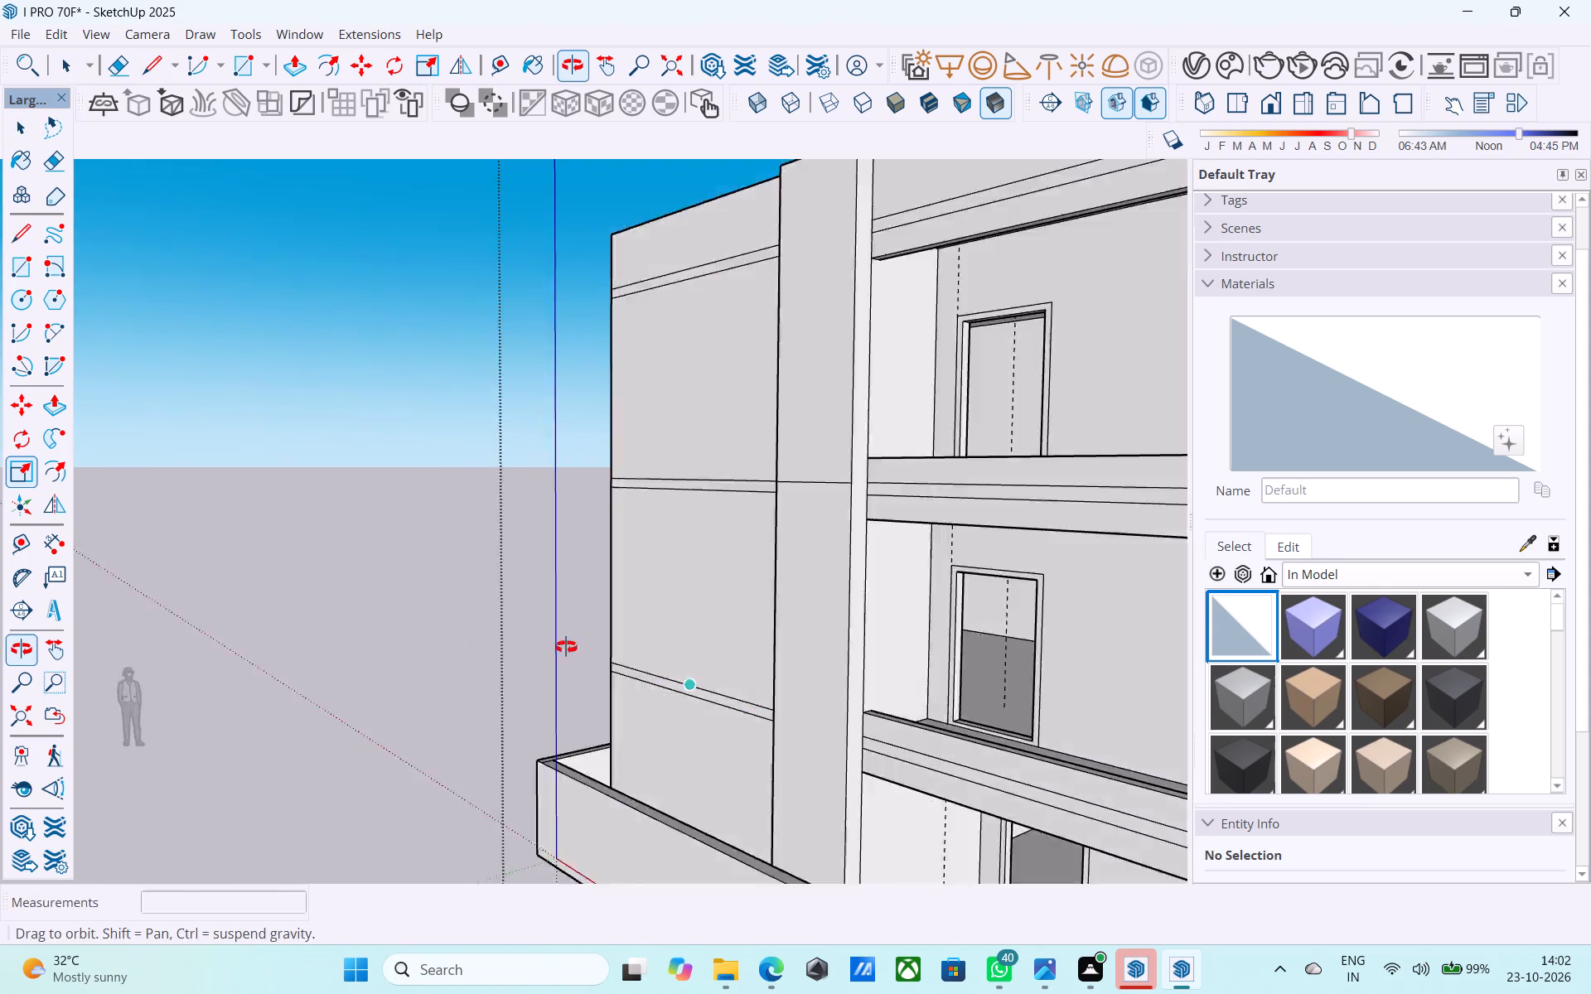
{"action": "middle_click_drag", "start_coordinate": [566, 647], "coordinate": [544, 644]}
{"action": "scroll", "coordinate": [658, 725], "scroll_direction": "up", "scroll_amount": 5}
{"action": "left_click", "coordinate": [587, 678]}
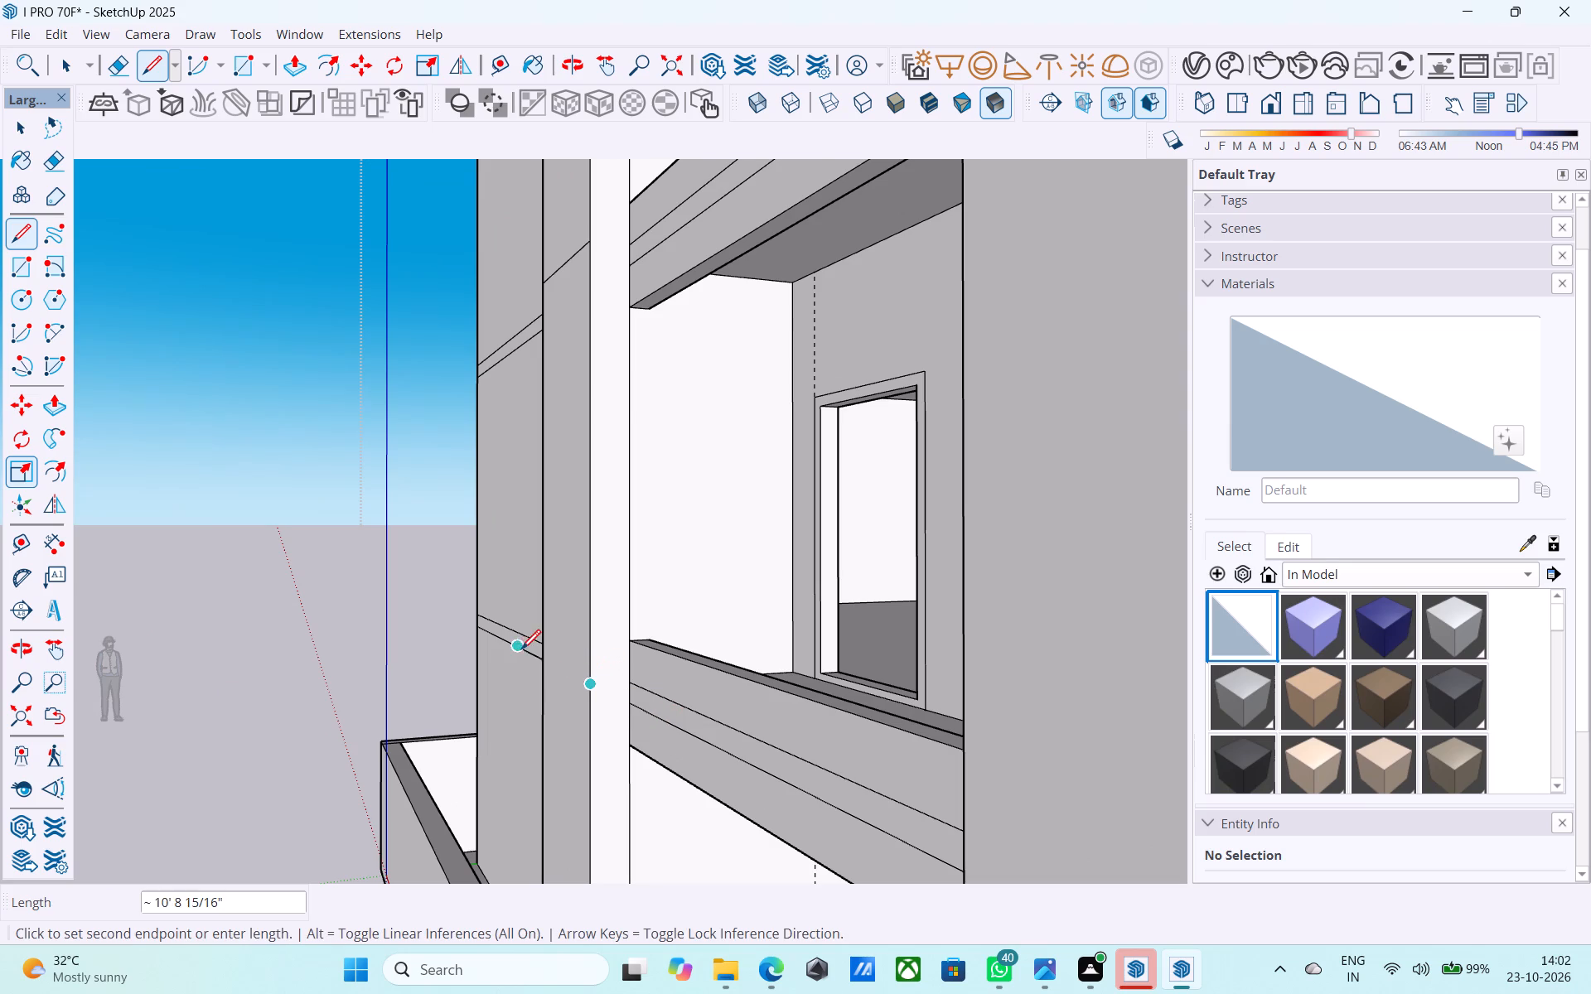
{"action": "left_click", "coordinate": [545, 664]}
Draw a line across the column's side face next to the balcony, at the lowest floor band's upper line.
{"action": "middle_click_drag", "start_coordinate": [545, 664], "coordinate": [682, 713]}
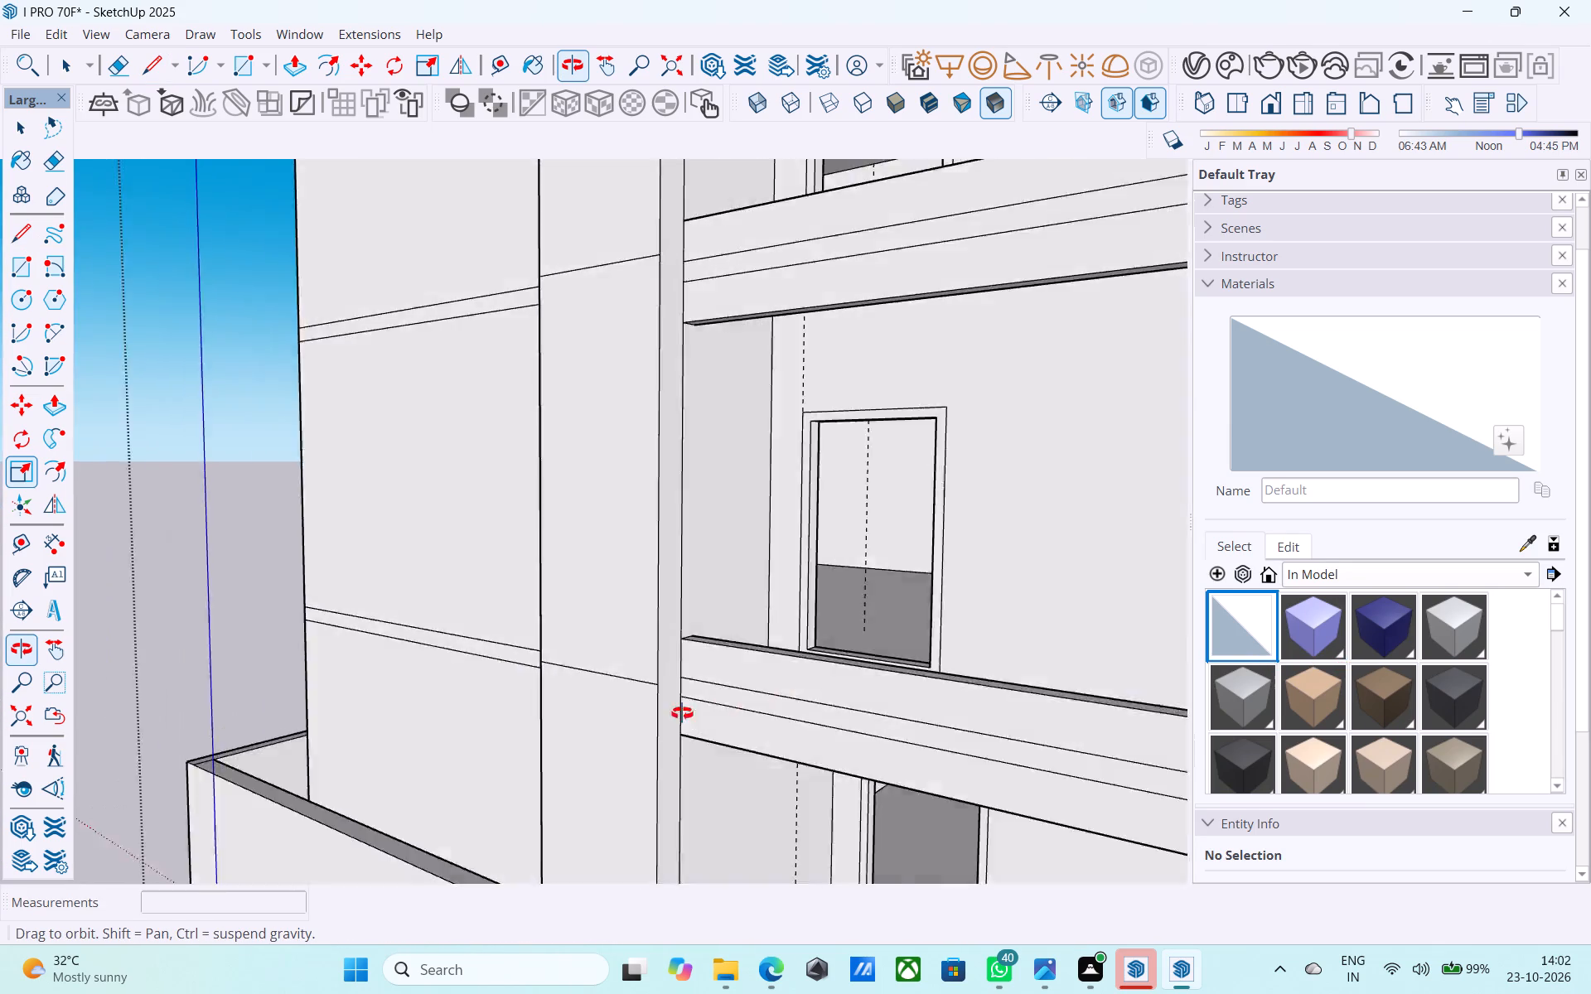
{"action": "middle_click_drag", "start_coordinate": [682, 713], "coordinate": [613, 720]}
{"action": "scroll", "coordinate": [612, 721], "scroll_direction": "up", "scroll_amount": 3}
{"action": "left_click", "coordinate": [613, 697]}
{"action": "left_click", "coordinate": [660, 685]}
{"action": "key", "text": "space"}
{"action": "scroll", "coordinate": [657, 683], "scroll_direction": "down", "scroll_amount": 2}
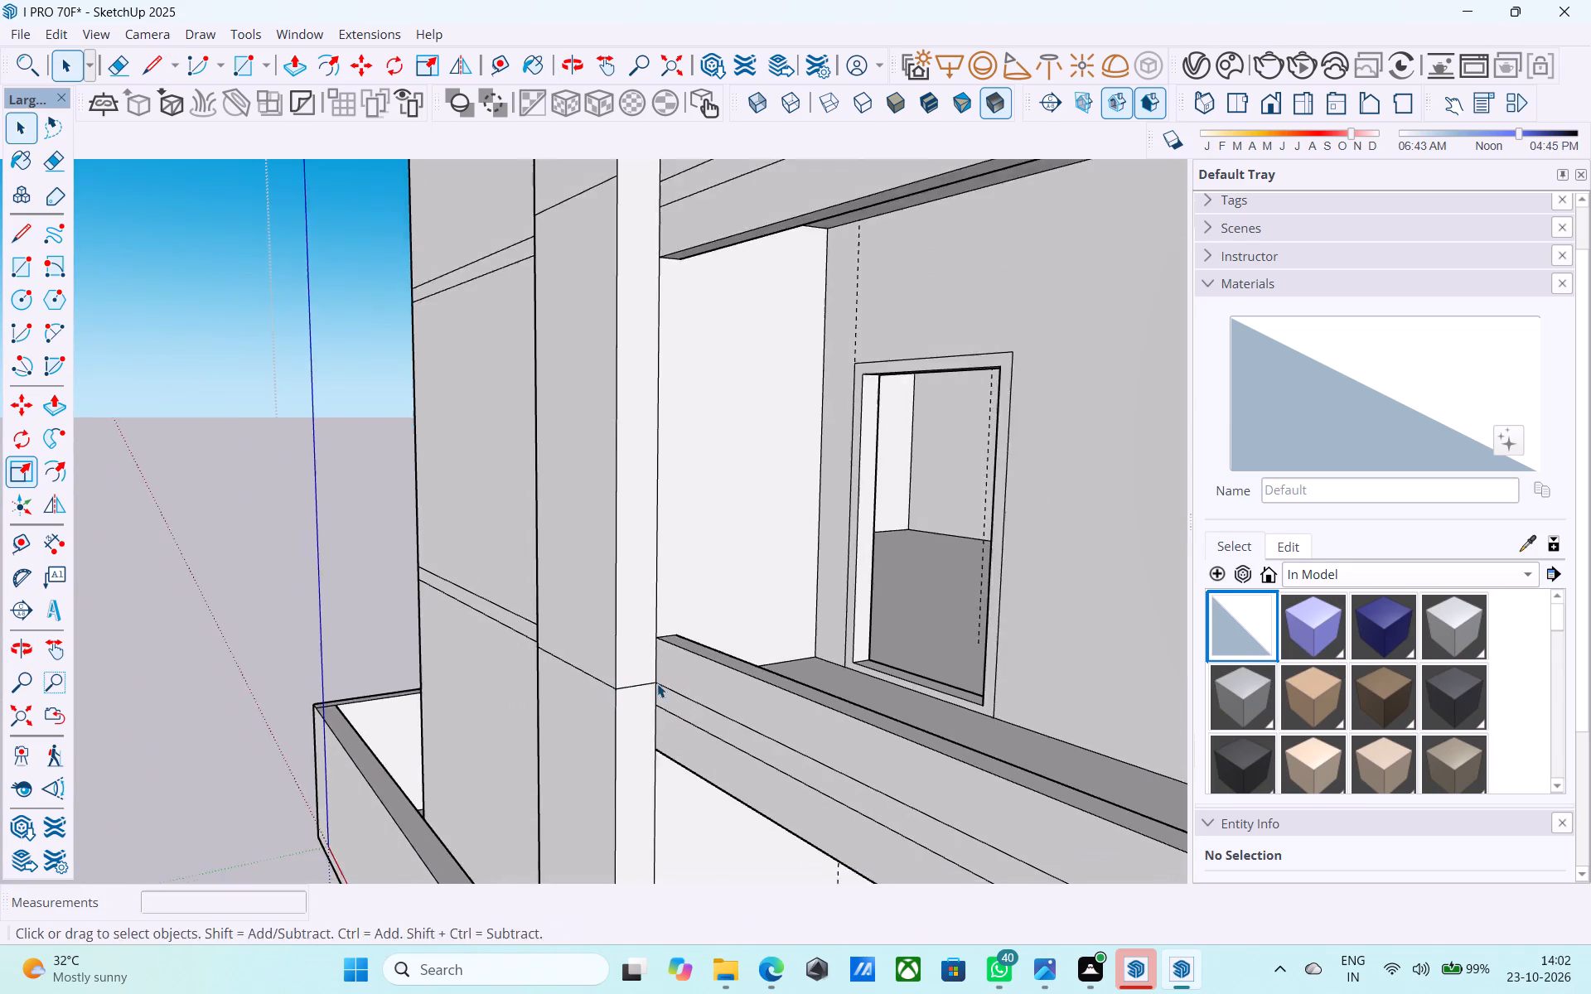
Place a horizontal guide 3' above the base of the side elevation's projecting column.
{"action": "middle_click_drag", "start_coordinate": [657, 683], "coordinate": [862, 683]}
{"action": "scroll", "coordinate": [875, 676], "scroll_direction": "down", "scroll_amount": 6}
{"action": "scroll", "coordinate": [699, 689], "scroll_direction": "down", "scroll_amount": 11}
{"action": "middle_click_drag", "start_coordinate": [685, 693], "coordinate": [750, 711]}
{"action": "middle_click_drag", "start_coordinate": [714, 774], "coordinate": [430, 824]}
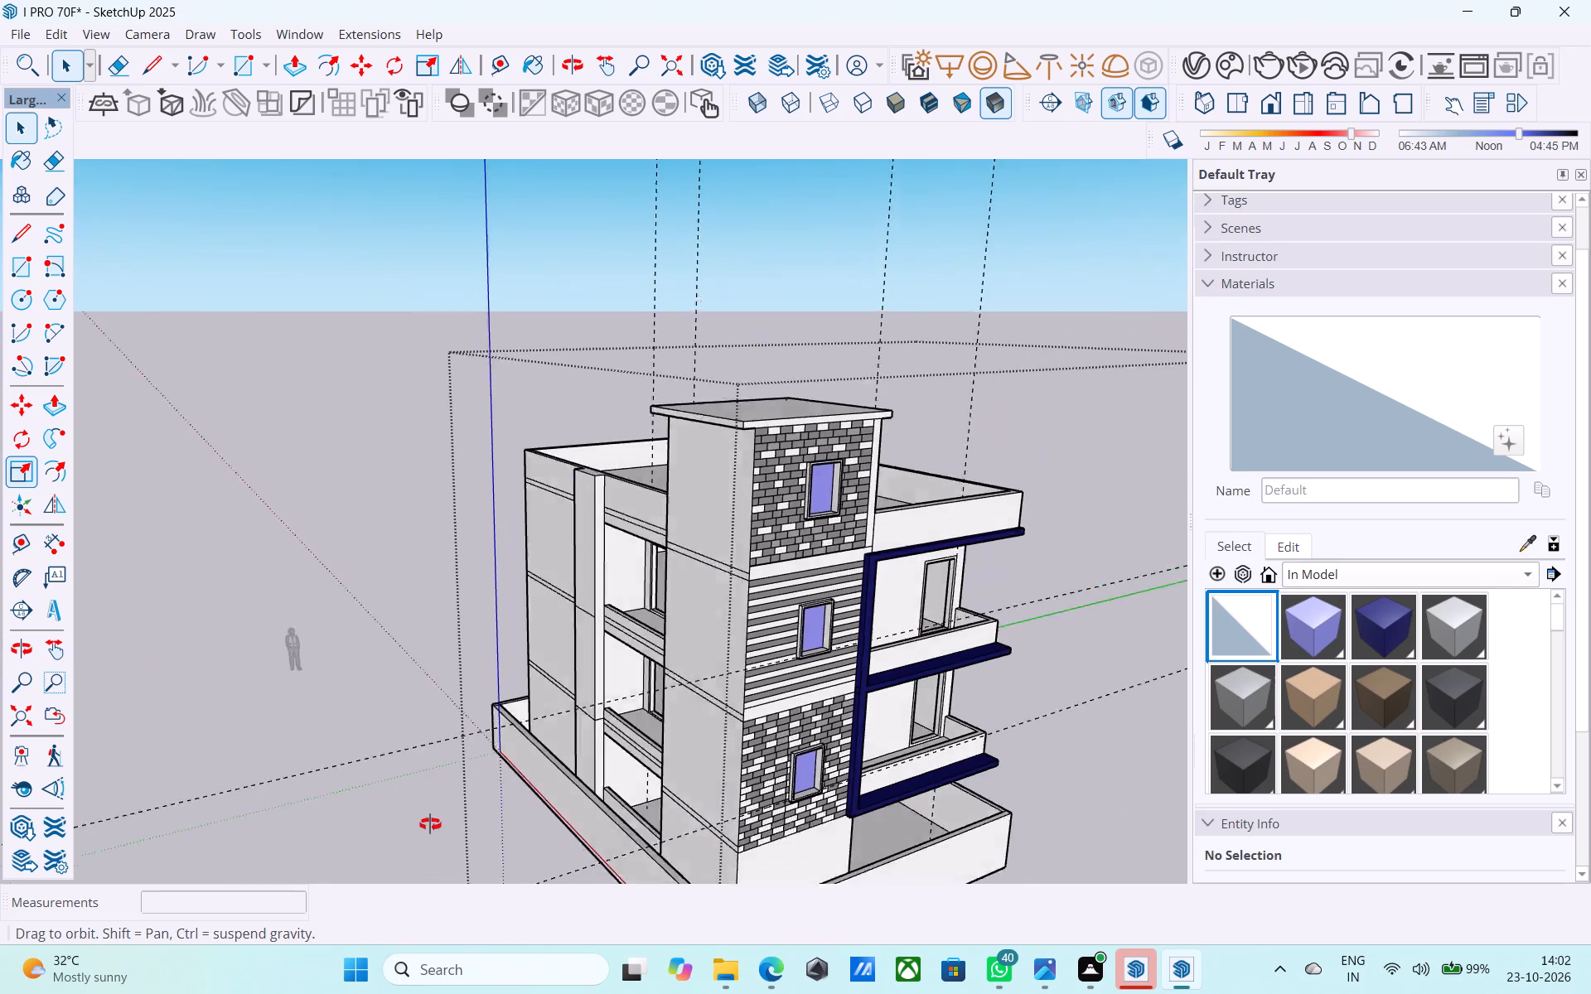
{"action": "middle_click_drag", "start_coordinate": [430, 824], "coordinate": [422, 834]}
{"action": "middle_click_drag", "start_coordinate": [549, 819], "coordinate": [483, 849]}
{"action": "scroll", "coordinate": [505, 847], "scroll_direction": "up", "scroll_amount": 6}
{"action": "key", "text": "t"}
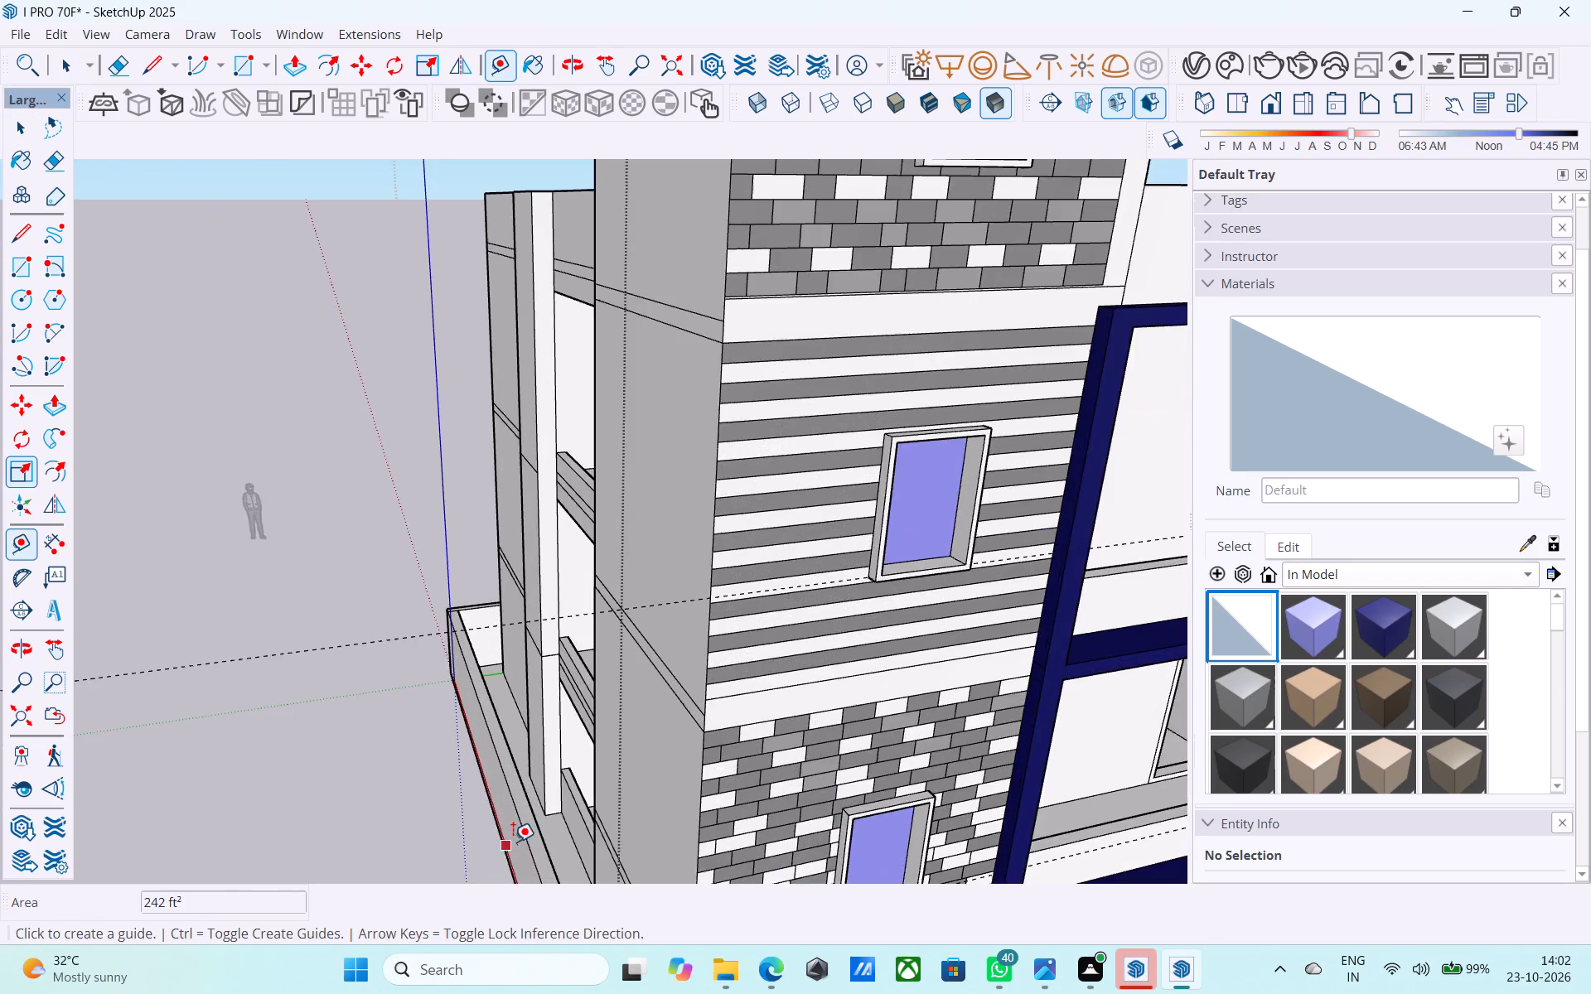
{"action": "scroll", "coordinate": [516, 838], "scroll_direction": "up", "scroll_amount": 10}
{"action": "left_click", "coordinate": [534, 784]}
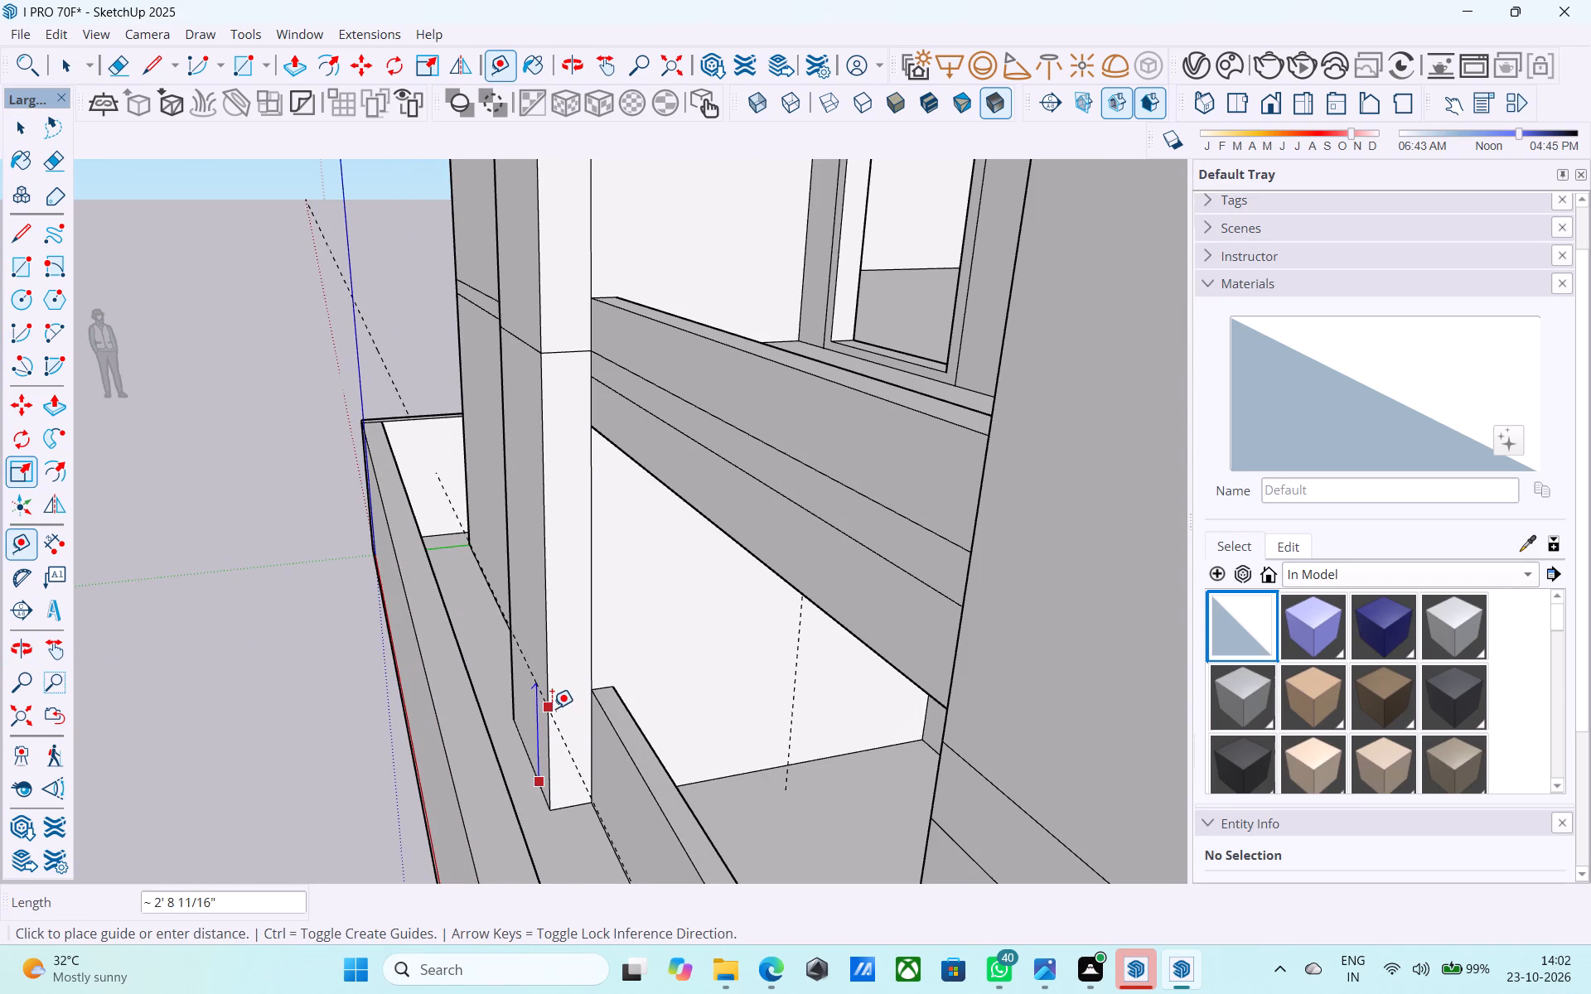
{"action": "type", "text": "3'"}
{"action": "key", "text": "Return"}
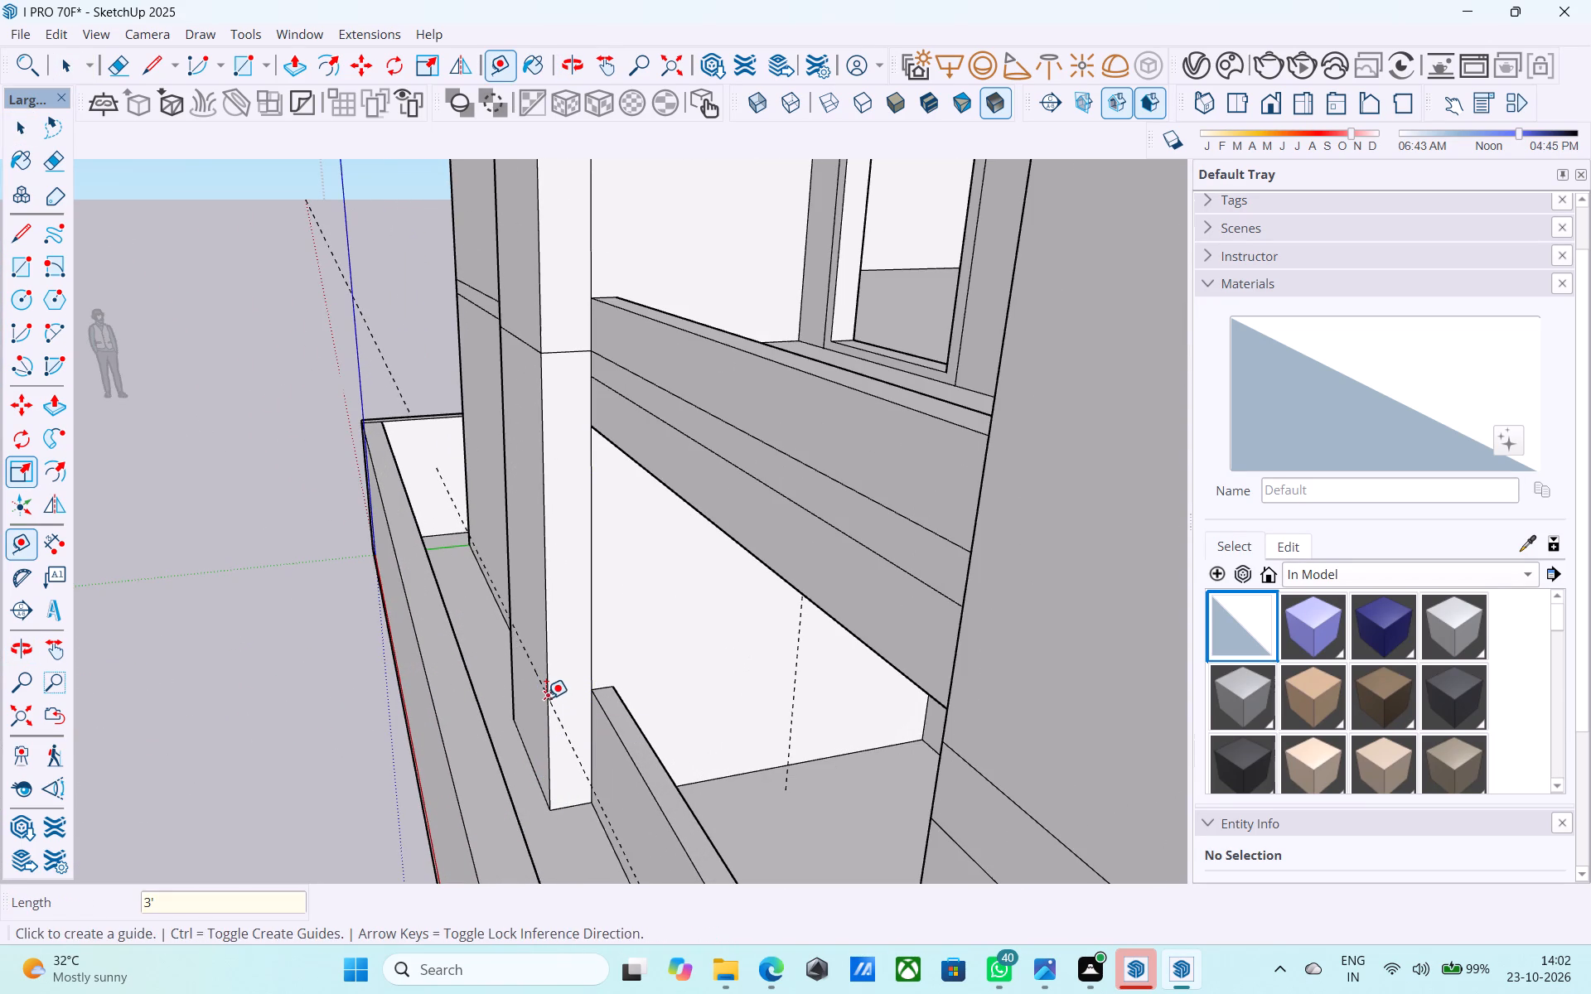
Place horizontal guides 3' above the lowest and the middle floor-band lines on the projecting column.
{"action": "middle_click_drag", "start_coordinate": [546, 698], "coordinate": [839, 775]}
{"action": "scroll", "coordinate": [800, 485], "scroll_direction": "up", "scroll_amount": 1}
{"action": "middle_click_drag", "start_coordinate": [795, 480], "coordinate": [742, 655]}
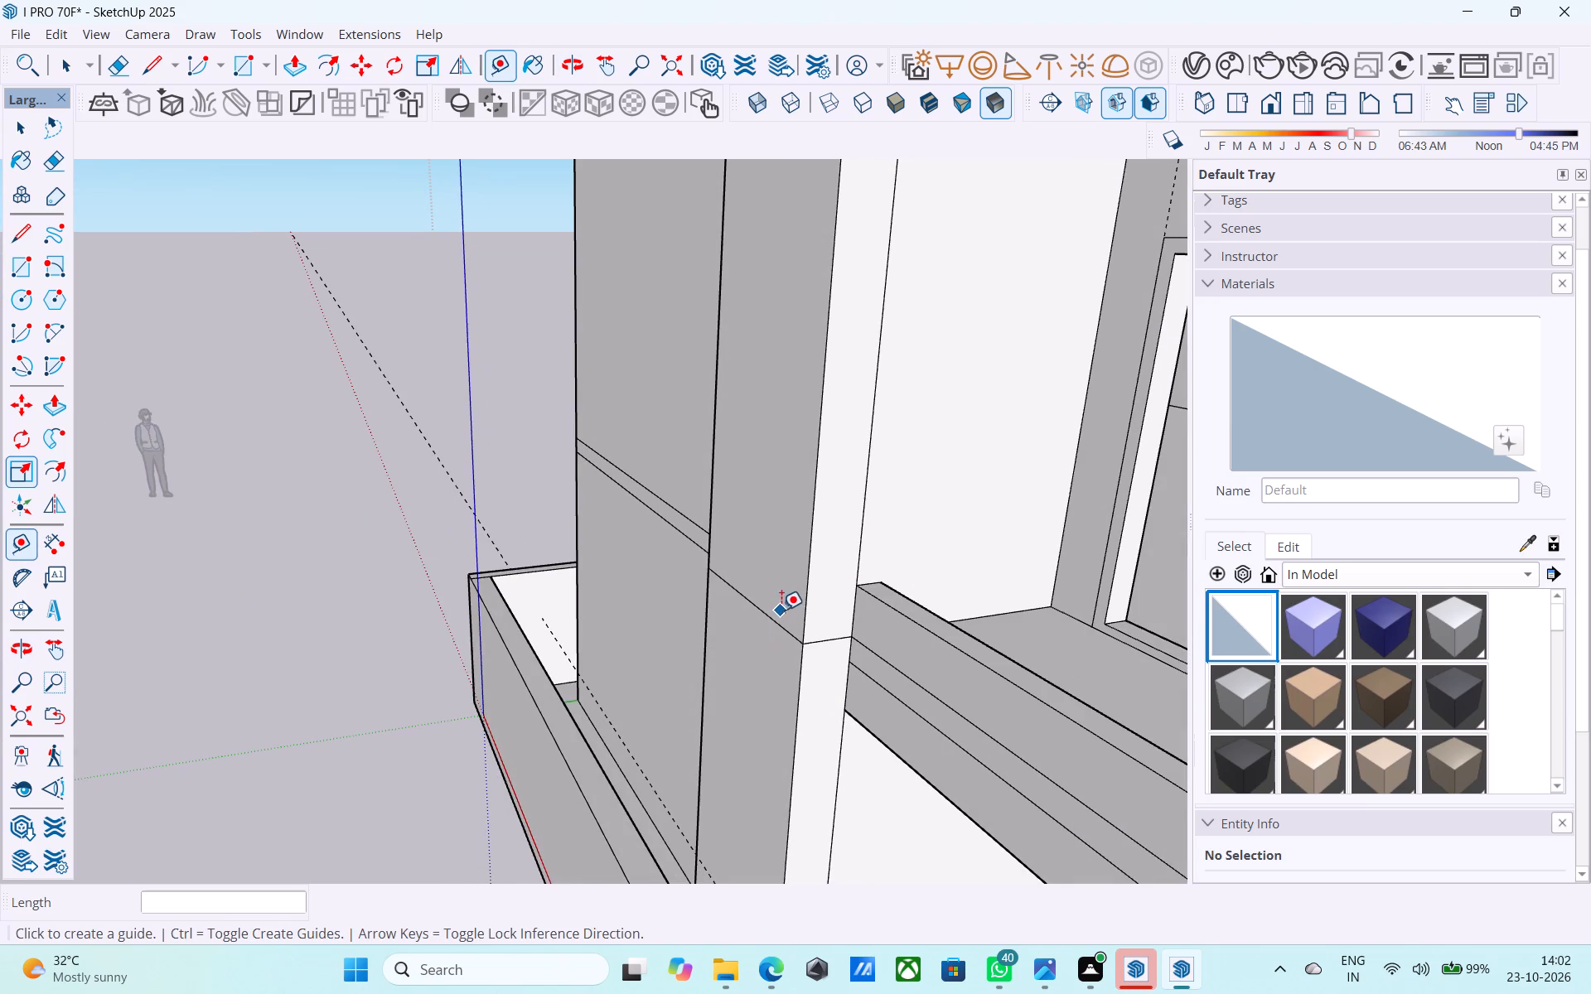
{"action": "left_click", "coordinate": [766, 620]}
{"action": "type", "text": "3'"}
{"action": "key", "text": "Return"}
{"action": "scroll", "coordinate": [788, 497], "scroll_direction": "down", "scroll_amount": 4}
{"action": "middle_click_drag", "start_coordinate": [788, 496], "coordinate": [705, 779], "text": "shift"}
{"action": "middle_click_drag", "start_coordinate": [713, 555], "coordinate": [714, 649], "text": "shift"}
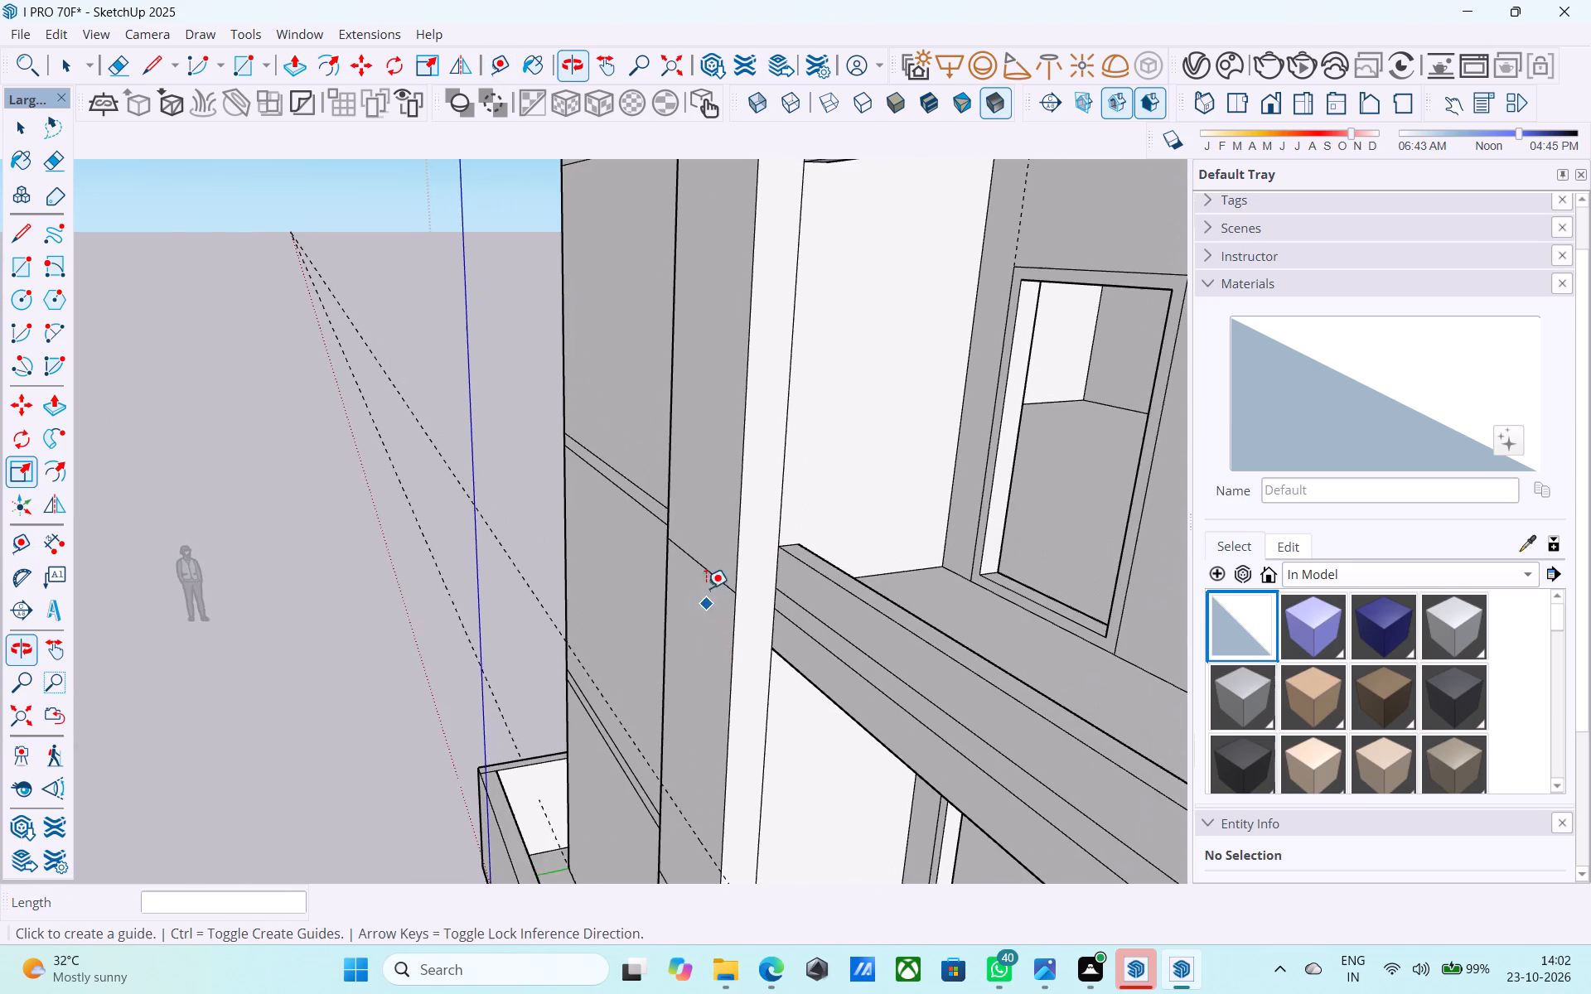
{"action": "scroll", "coordinate": [709, 580], "scroll_direction": "up", "scroll_amount": 1}
{"action": "left_click", "coordinate": [709, 579]}
{"action": "type", "text": "3'"}
{"action": "key", "text": "Return"}
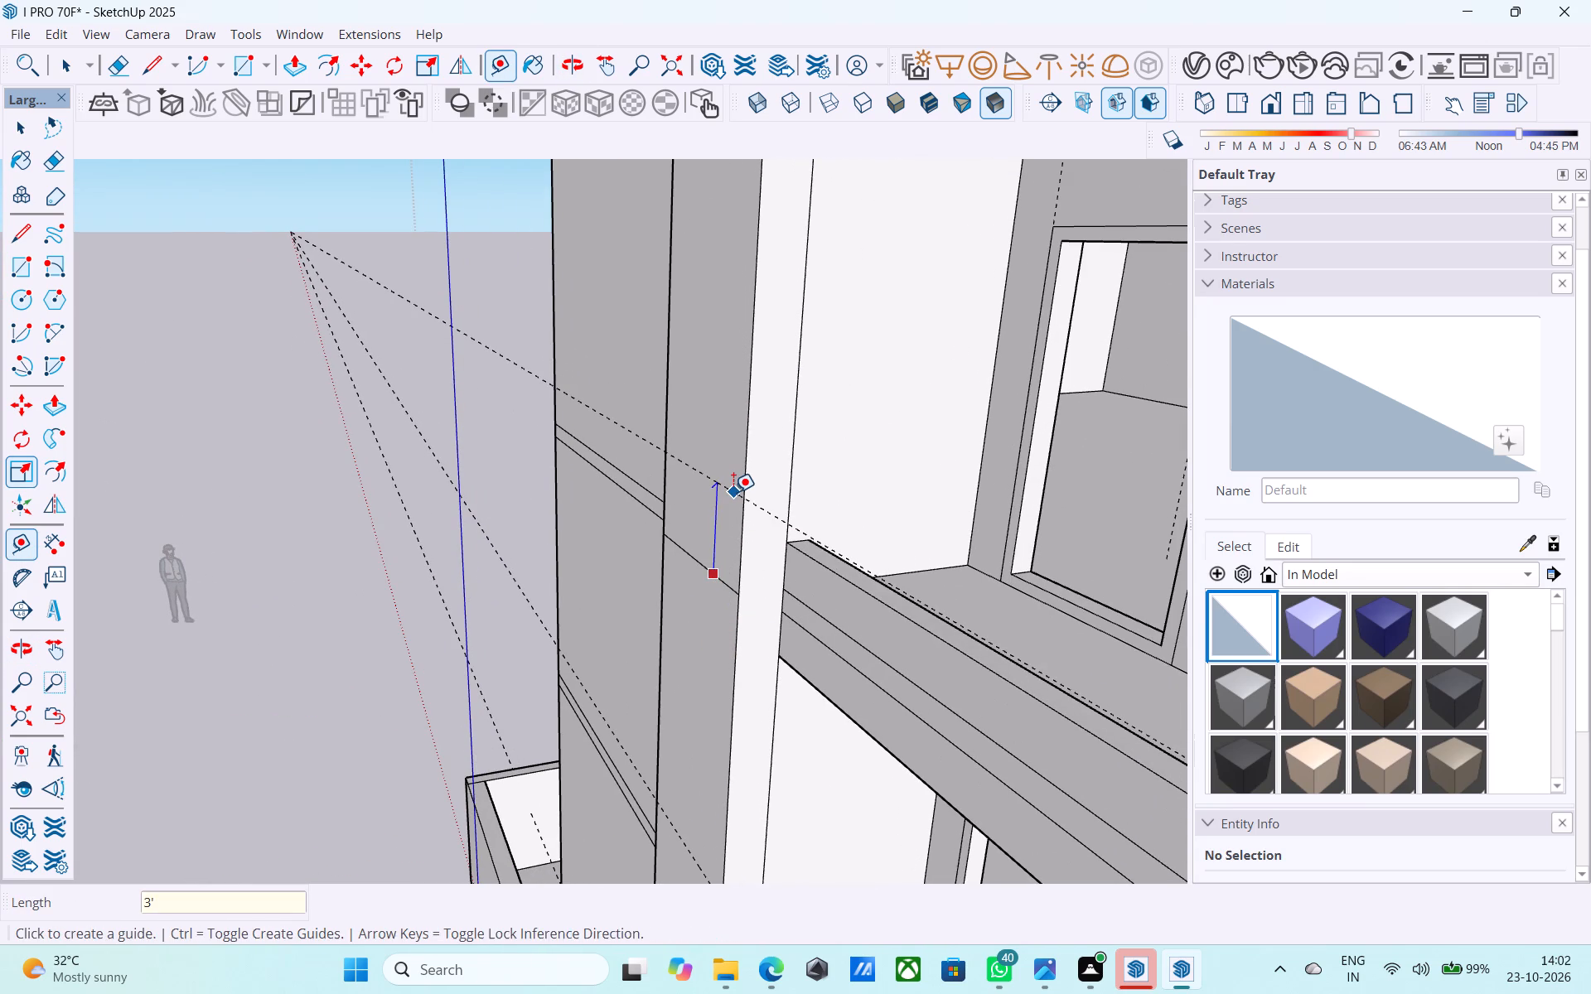
Place a vertical guide on the column's front face, 1' in from its edge on the side away from the balconies.
{"action": "middle_click_drag", "start_coordinate": [733, 493], "coordinate": [1026, 451]}
{"action": "scroll", "coordinate": [930, 439], "scroll_direction": "down", "scroll_amount": 5}
{"action": "middle_click_drag", "start_coordinate": [670, 507], "coordinate": [902, 538]}
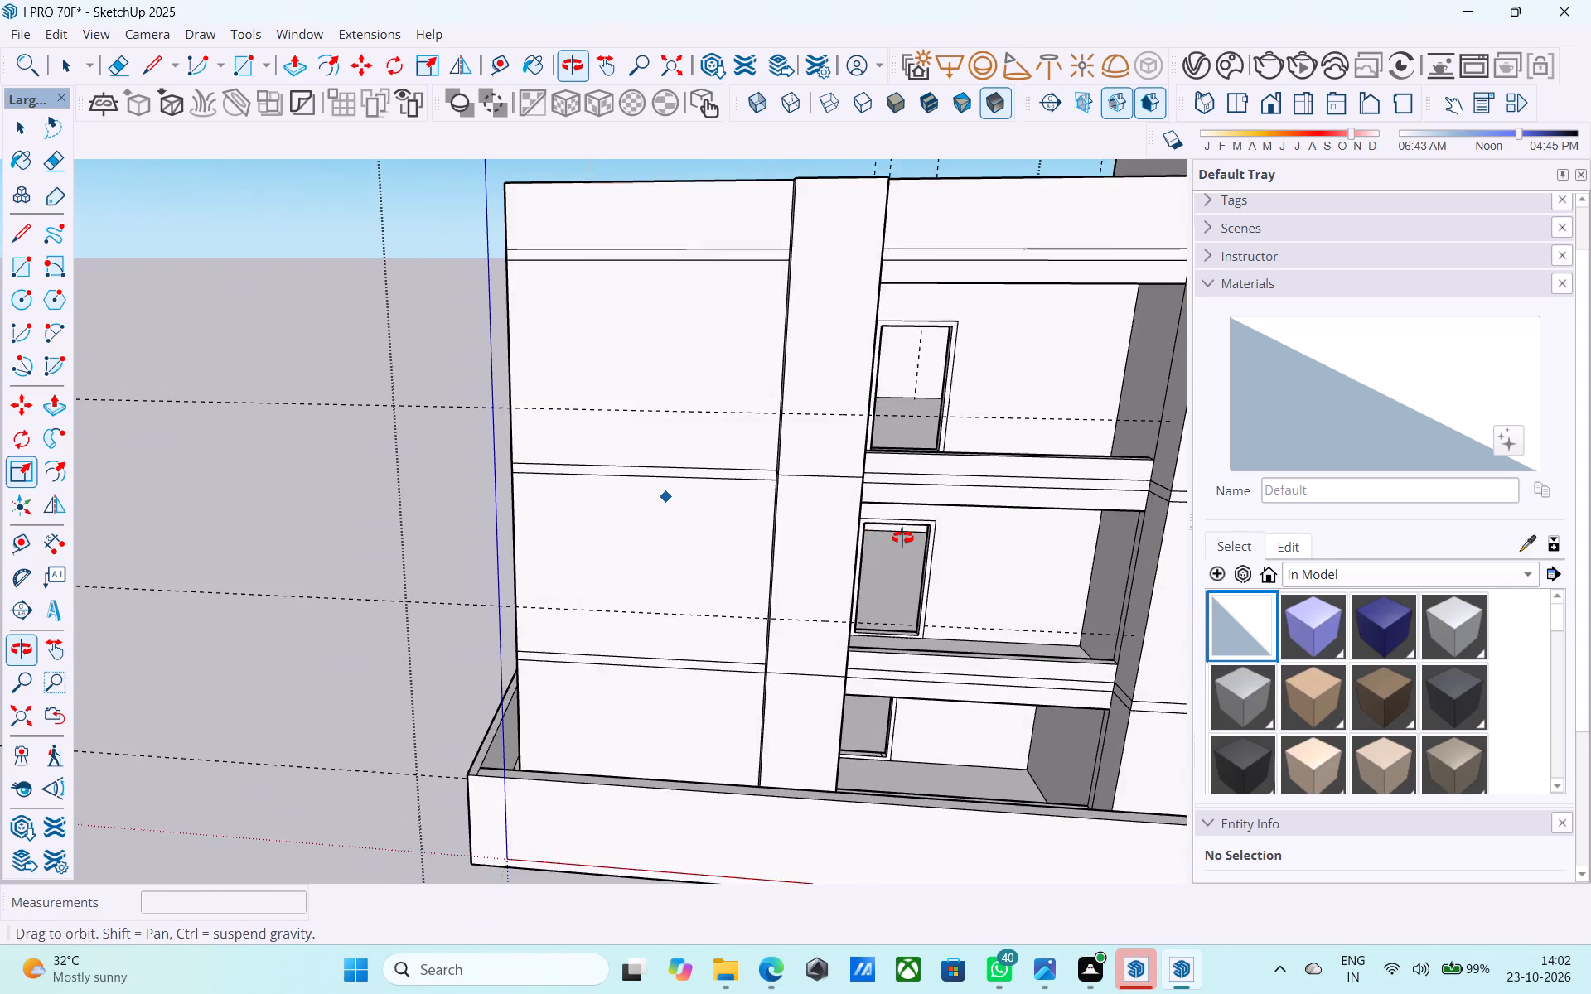
{"action": "middle_click_drag", "start_coordinate": [902, 538], "coordinate": [1038, 420]}
{"action": "left_click", "coordinate": [948, 524]}
{"action": "scroll", "coordinate": [858, 437], "scroll_direction": "up", "scroll_amount": 2}
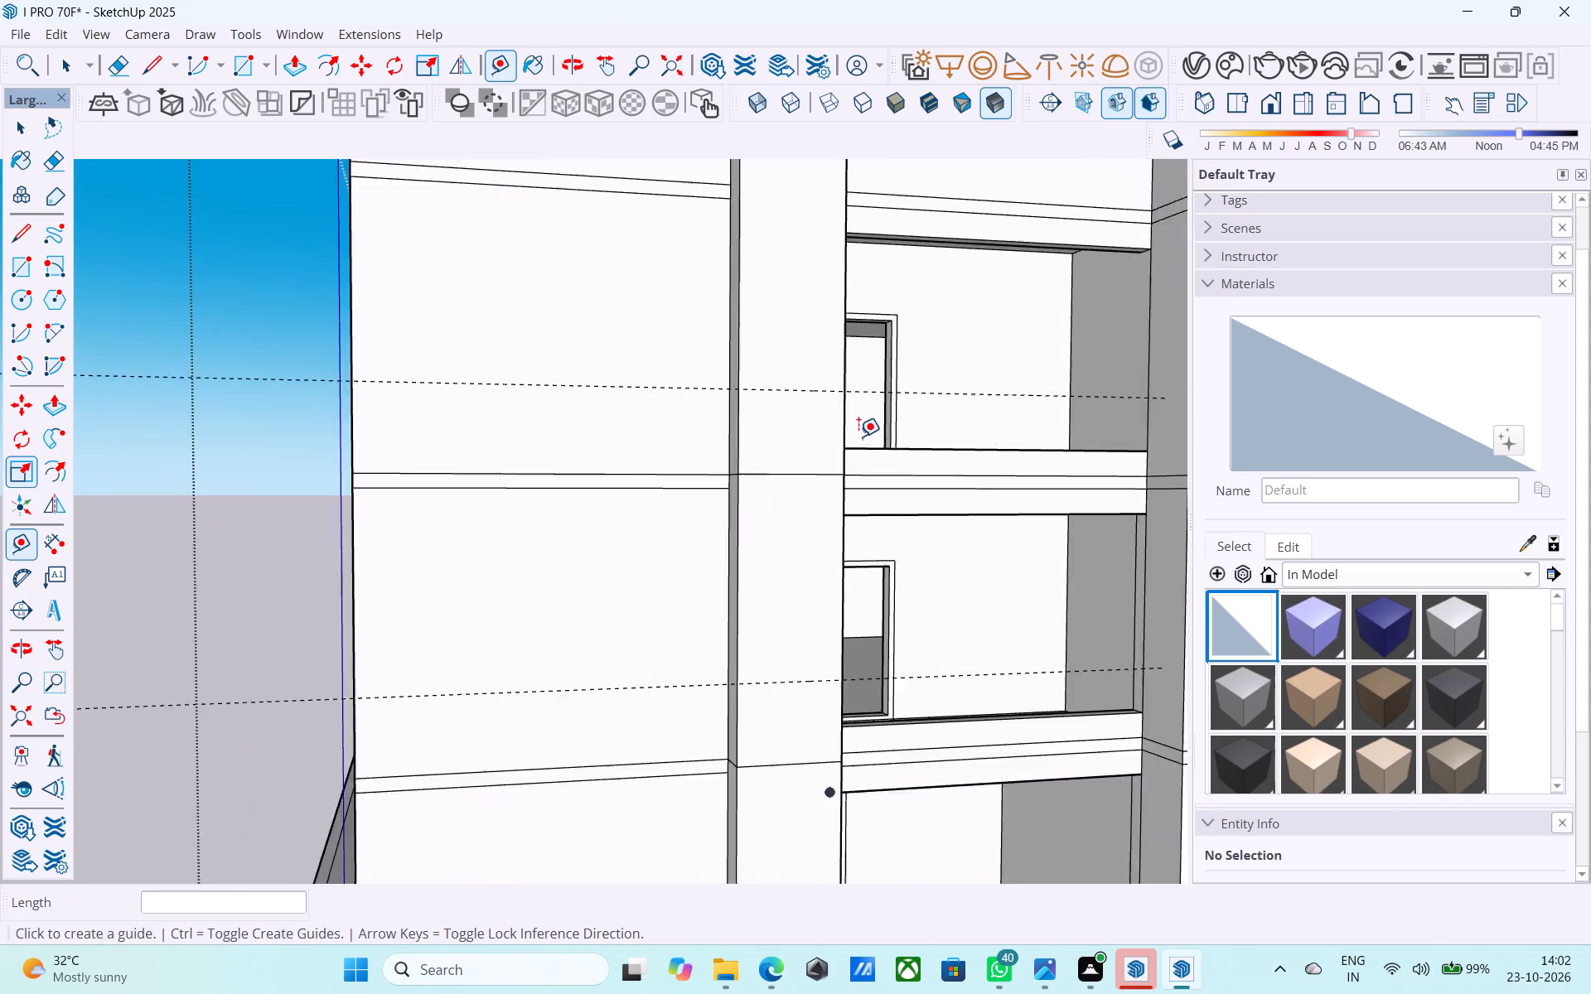
{"action": "scroll", "coordinate": [858, 437], "scroll_direction": "up", "scroll_amount": 2}
{"action": "scroll", "coordinate": [858, 437], "scroll_direction": "down", "scroll_amount": 5}
{"action": "middle_click_drag", "start_coordinate": [851, 442], "coordinate": [801, 466]}
{"action": "middle_click_drag", "start_coordinate": [820, 452], "coordinate": [664, 577]}
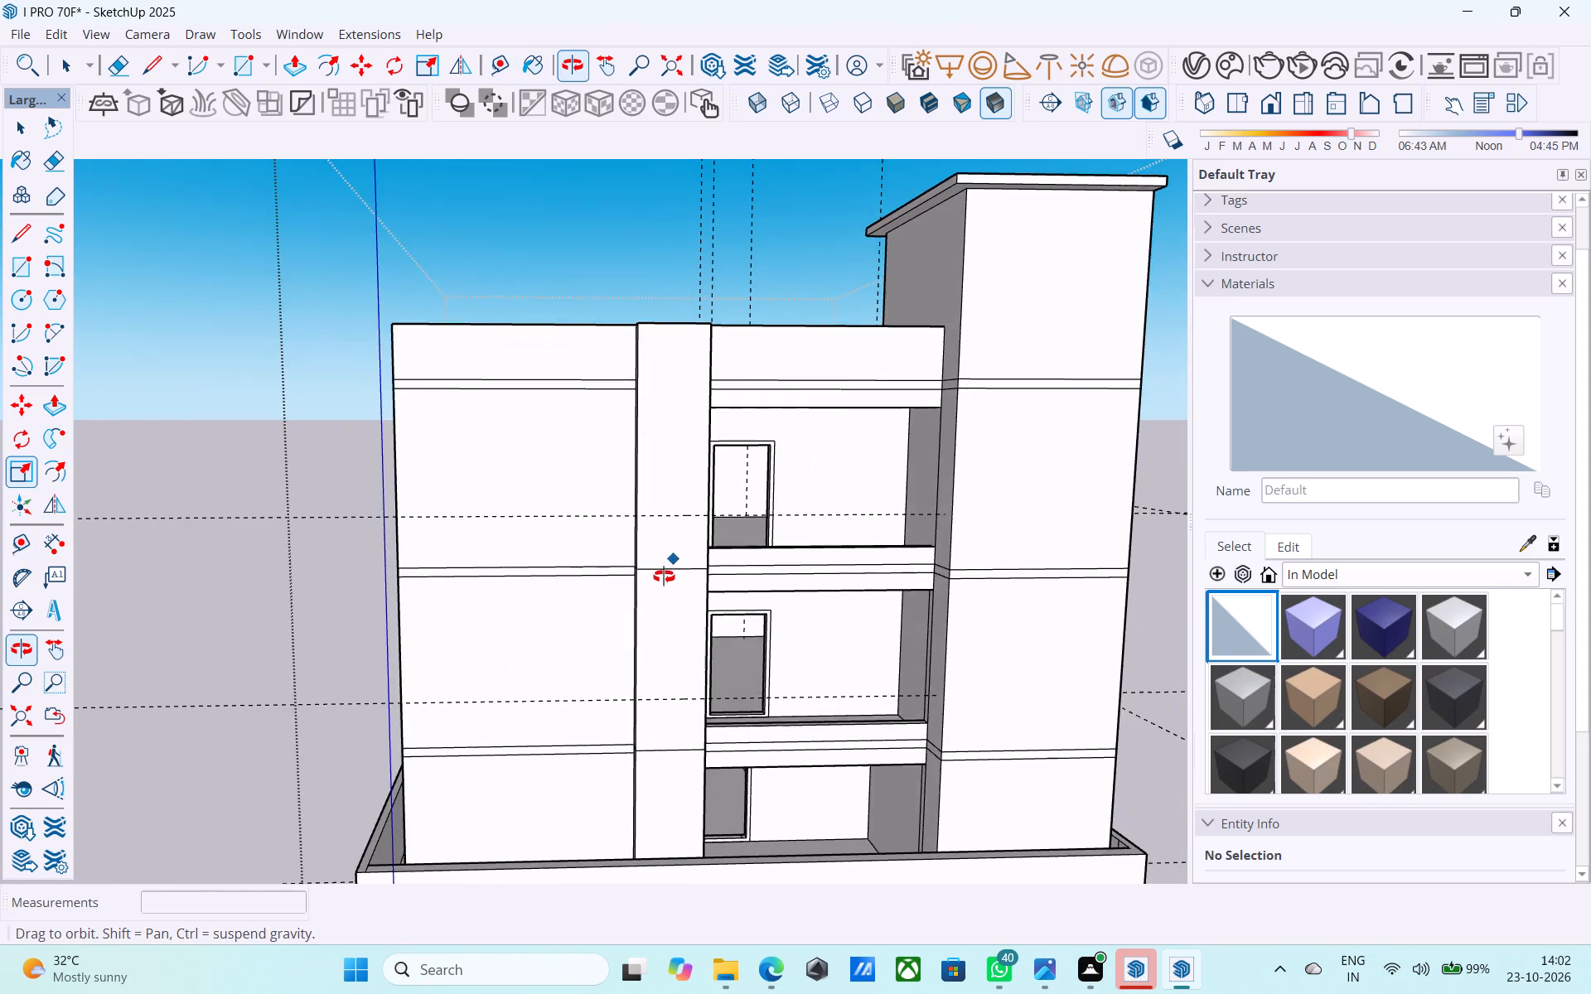
{"action": "middle_click_drag", "start_coordinate": [664, 577], "coordinate": [664, 577]}
{"action": "scroll", "coordinate": [668, 450], "scroll_direction": "up", "scroll_amount": 7}
{"action": "middle_click_drag", "start_coordinate": [702, 447], "coordinate": [884, 462]}
{"action": "left_click", "coordinate": [612, 436]}
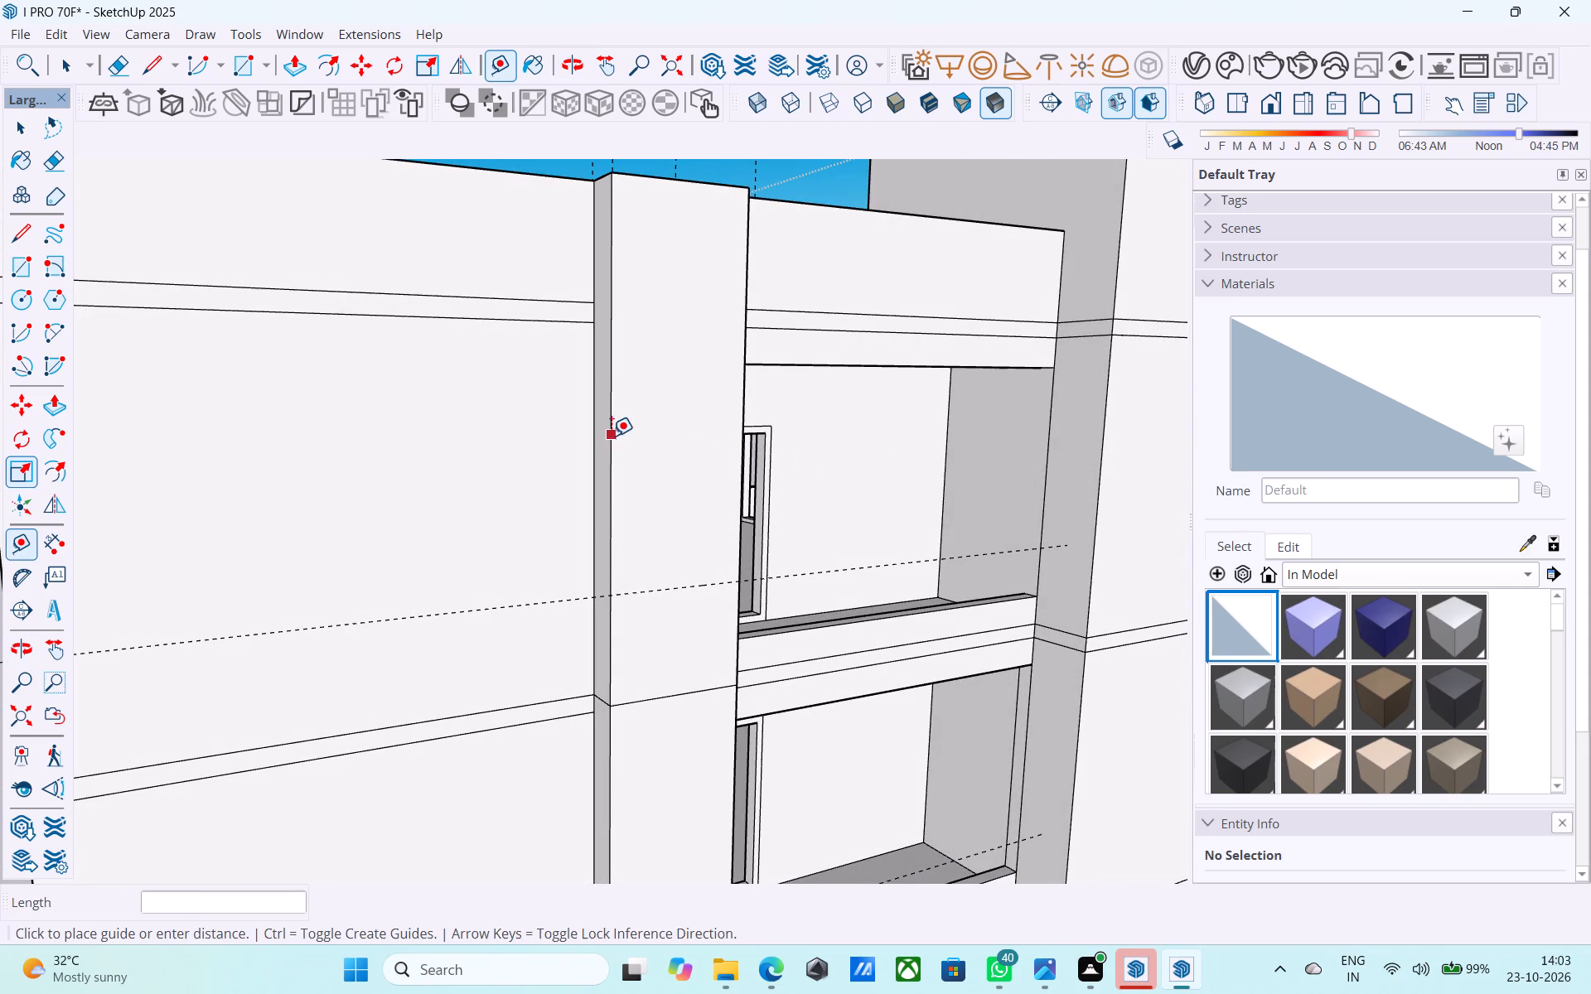
{"action": "type", "text": "1'"}
{"action": "key", "text": "Return"}
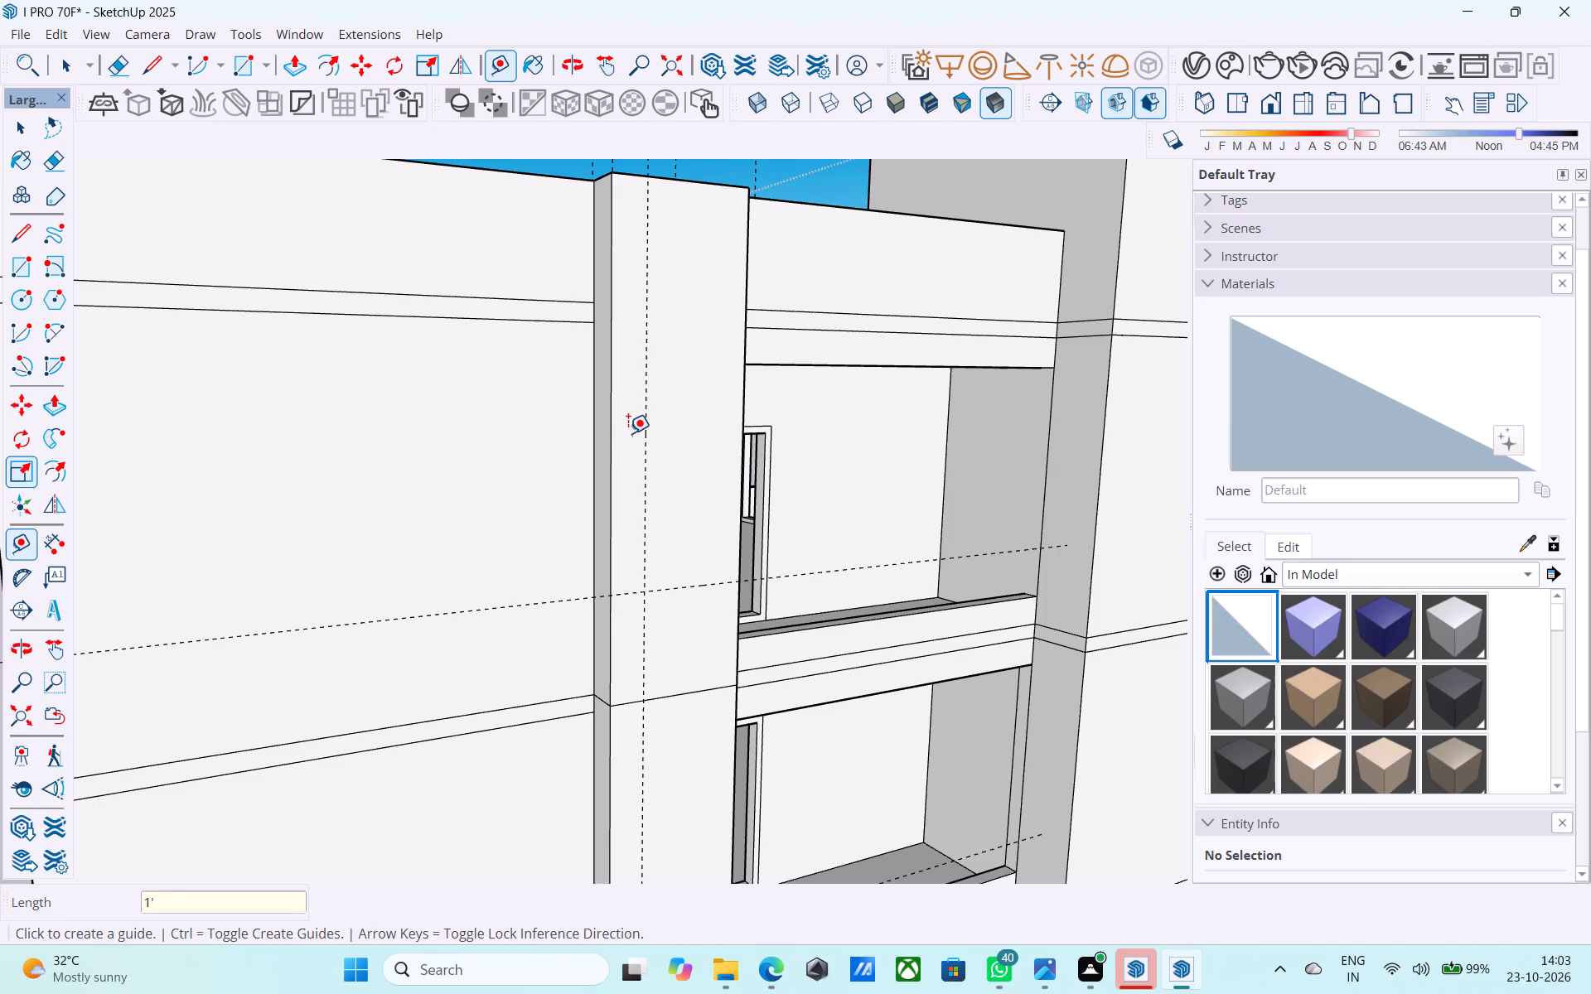
Draw a 2' by 3' window rectangle on the column's top storey, starting at the intersection of the vertical and upper horizontal guides.
{"action": "middle_click_drag", "start_coordinate": [628, 433], "coordinate": [510, 456]}
{"action": "key", "text": "r"}
{"action": "left_click", "coordinate": [647, 590]}
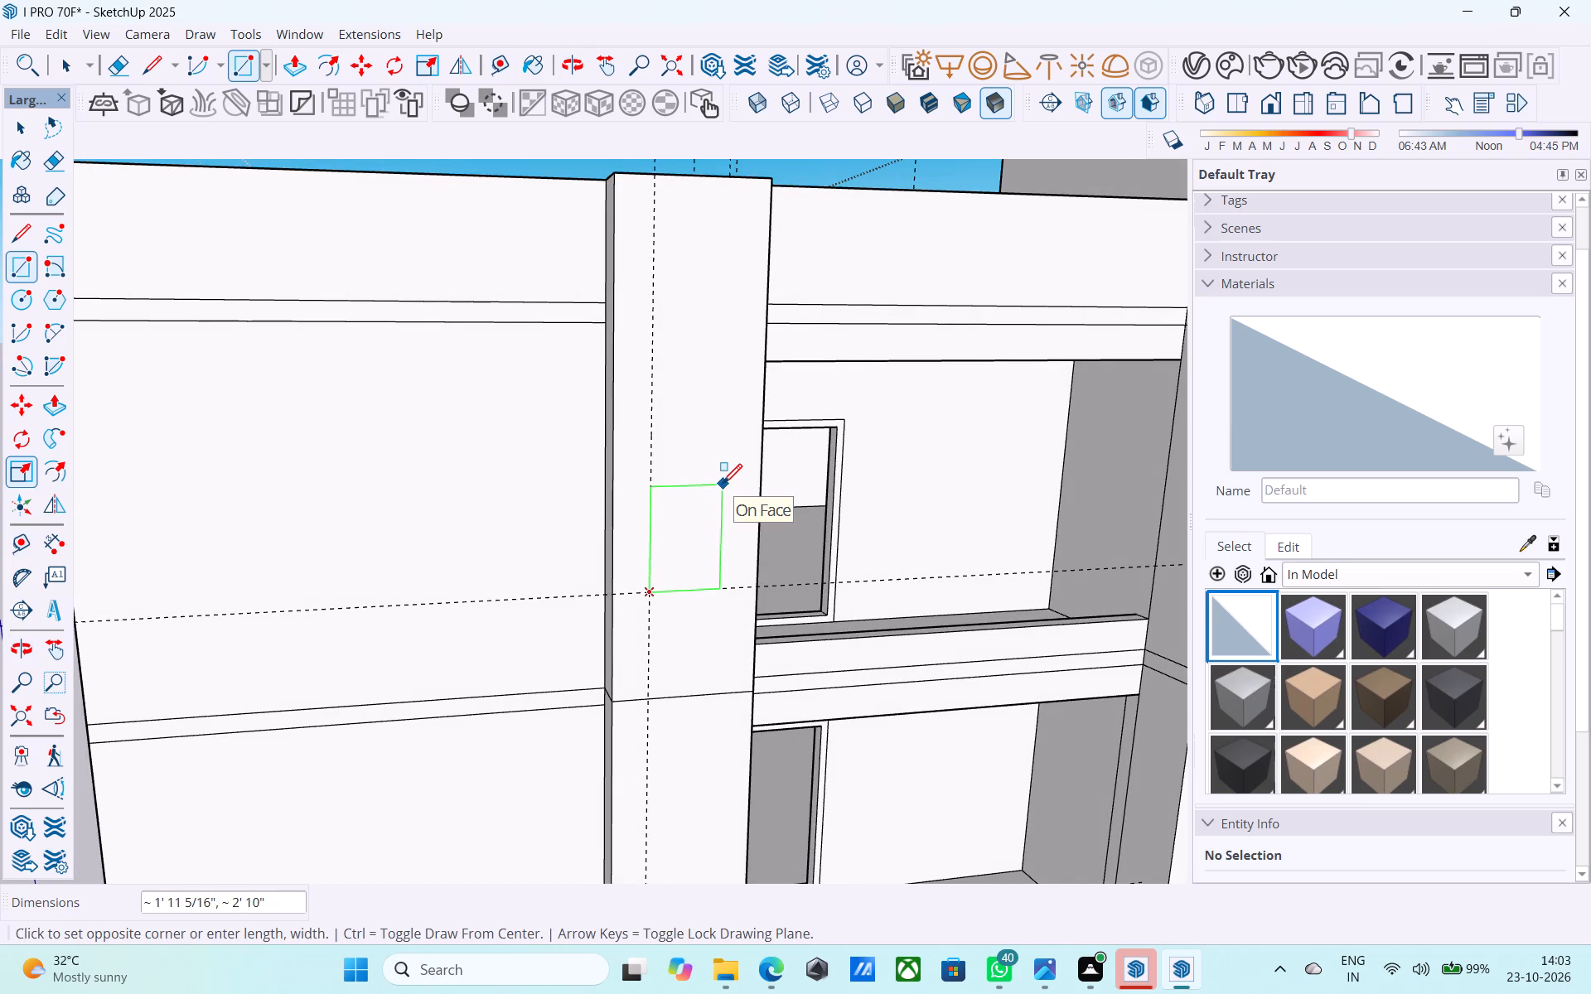
{"action": "type", "text": "3',3'"}
{"action": "key", "text": "Return"}
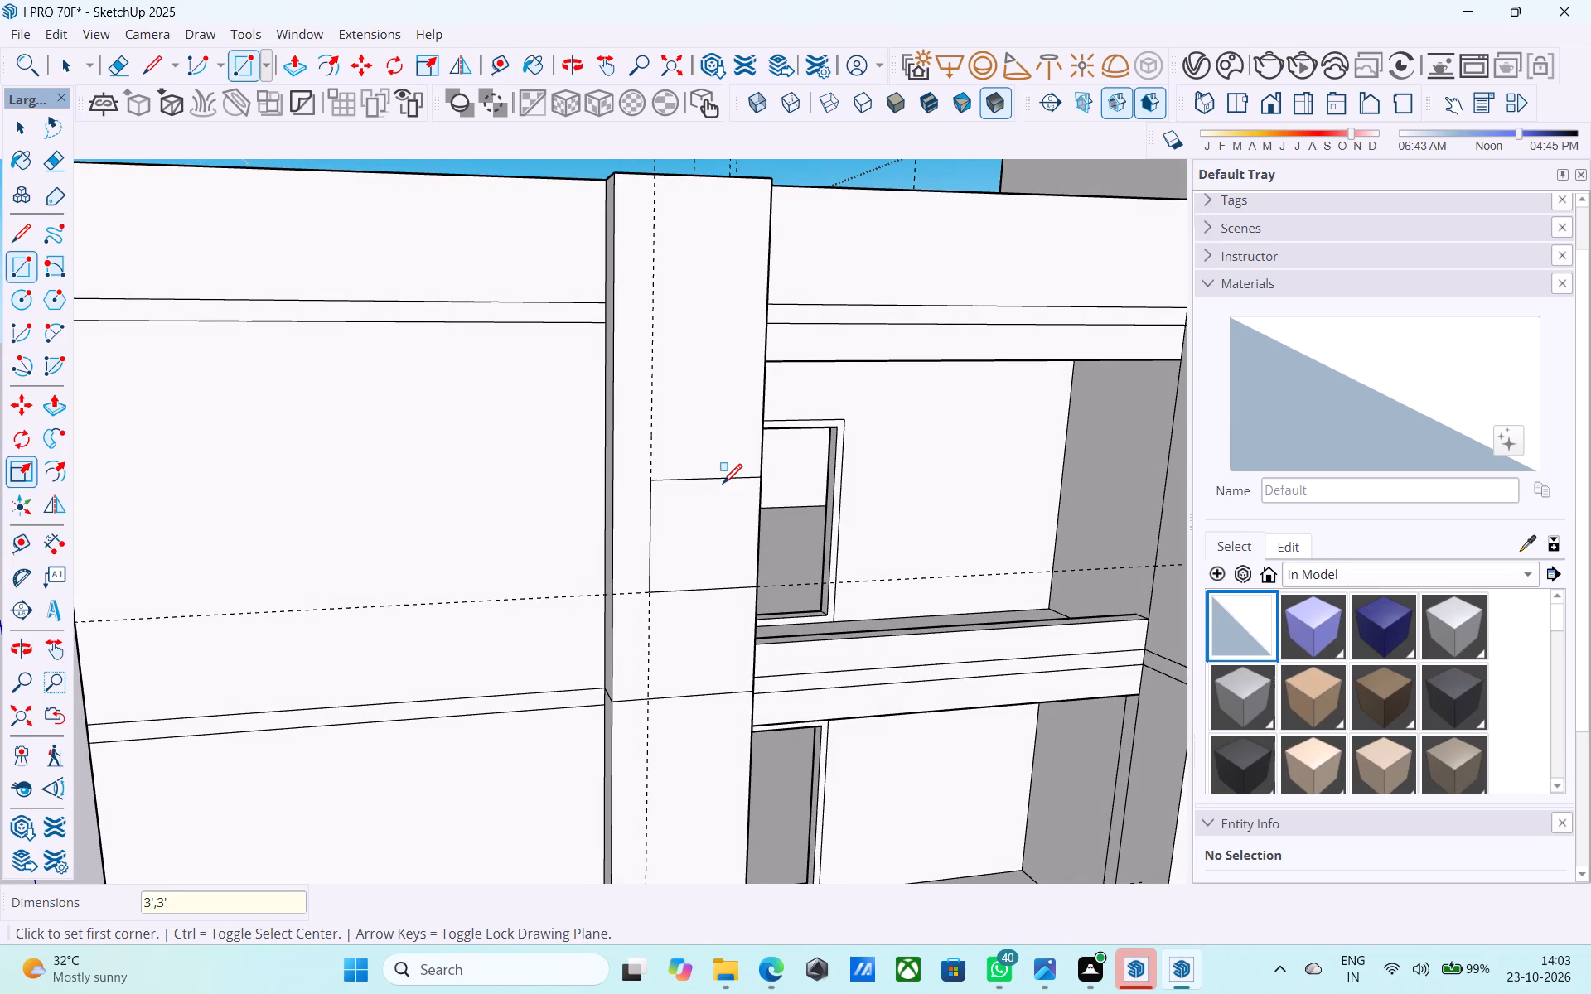
{"action": "type", "text": "2',3'"}
{"action": "key", "text": "Return"}
Offset the window rectangle 2" inward to form a frame border.
{"action": "key", "text": "space"}
{"action": "left_click", "coordinate": [695, 522]}
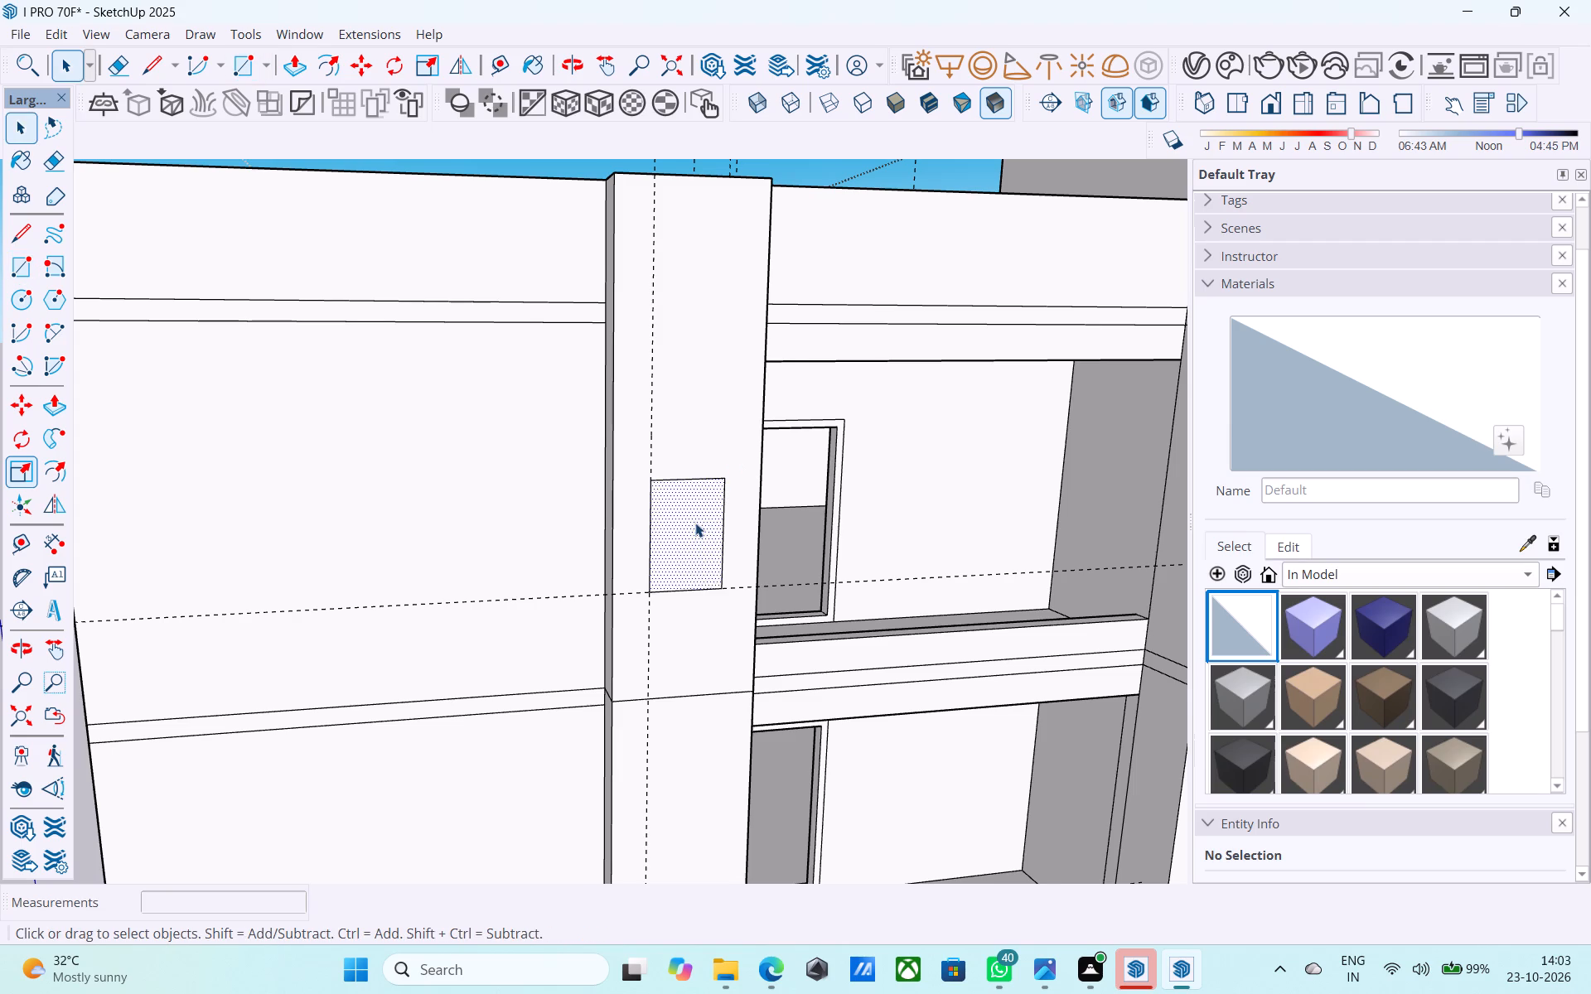
{"action": "scroll", "coordinate": [694, 525], "scroll_direction": "up", "scroll_amount": 1}
{"action": "key", "text": "f"}
{"action": "left_click", "coordinate": [692, 528]}
{"action": "key", "text": "2"}
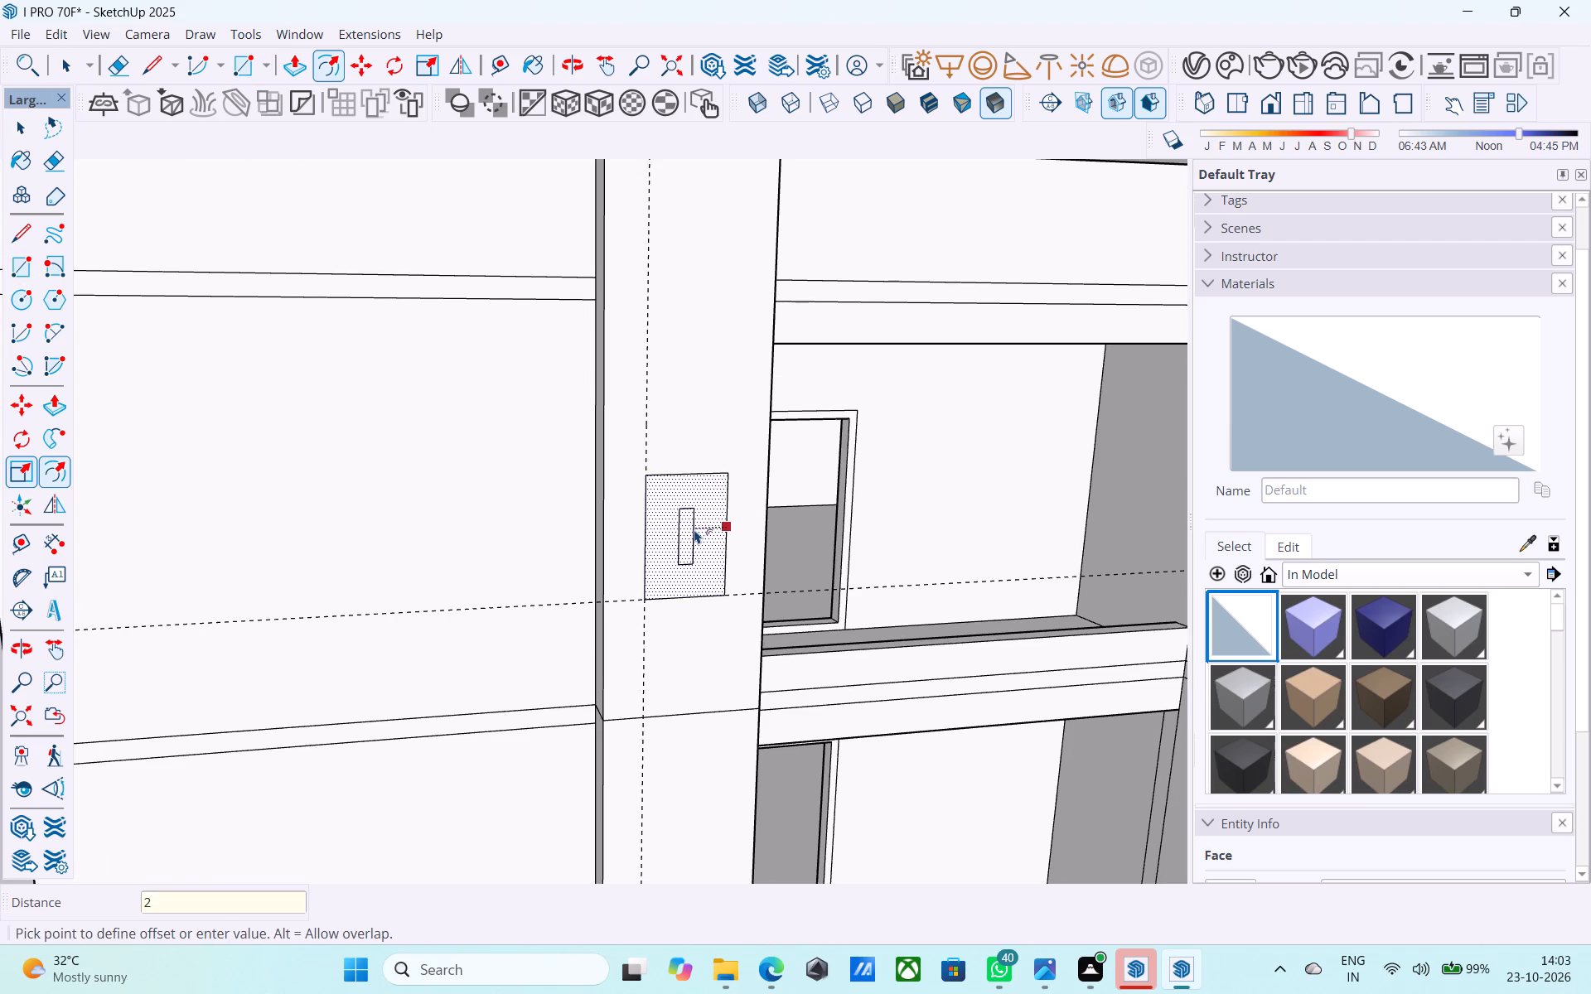
{"action": "key", "text": "shift+quotedbl"}
{"action": "key", "text": "Return"}
{"action": "key", "text": "space"}
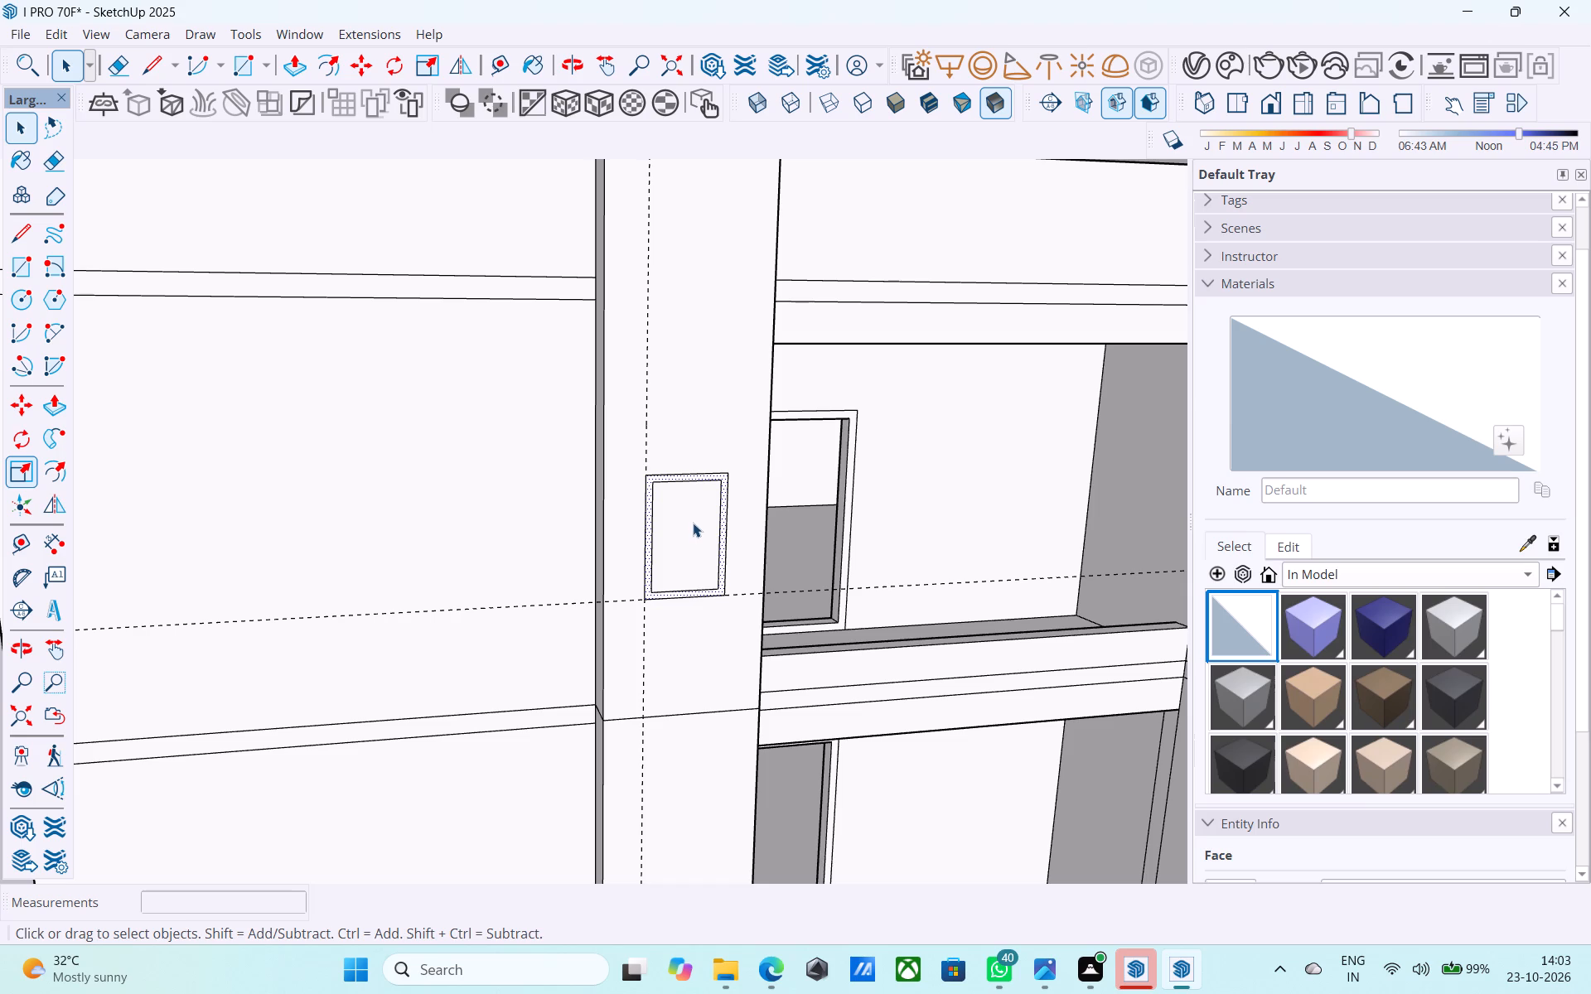
Copy the window frame face down the column to the guide intersection on the middle storey.
{"action": "middle_click_drag", "start_coordinate": [691, 517], "coordinate": [647, 507]}
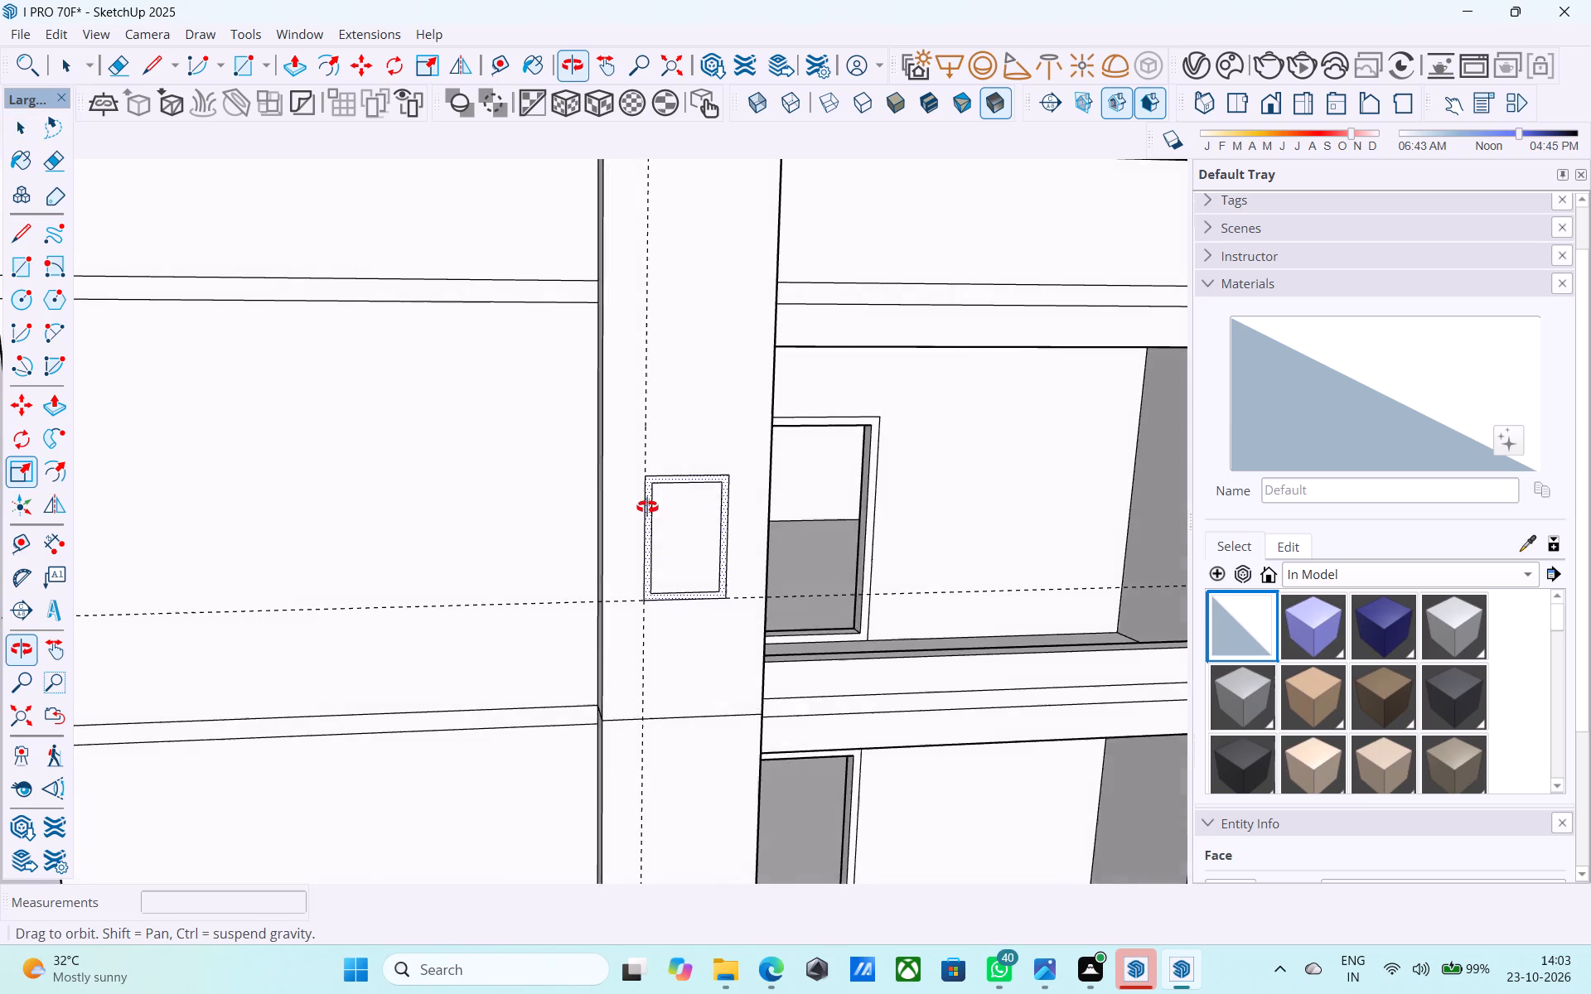
{"action": "middle_click_drag", "start_coordinate": [647, 507], "coordinate": [637, 503]}
{"action": "scroll", "coordinate": [612, 491], "scroll_direction": "down", "scroll_amount": 7}
{"action": "middle_click_drag", "start_coordinate": [607, 489], "coordinate": [524, 467]}
{"action": "scroll", "coordinate": [533, 430], "scroll_direction": "down", "scroll_amount": 6}
{"action": "scroll", "coordinate": [573, 508], "scroll_direction": "up", "scroll_amount": 14}
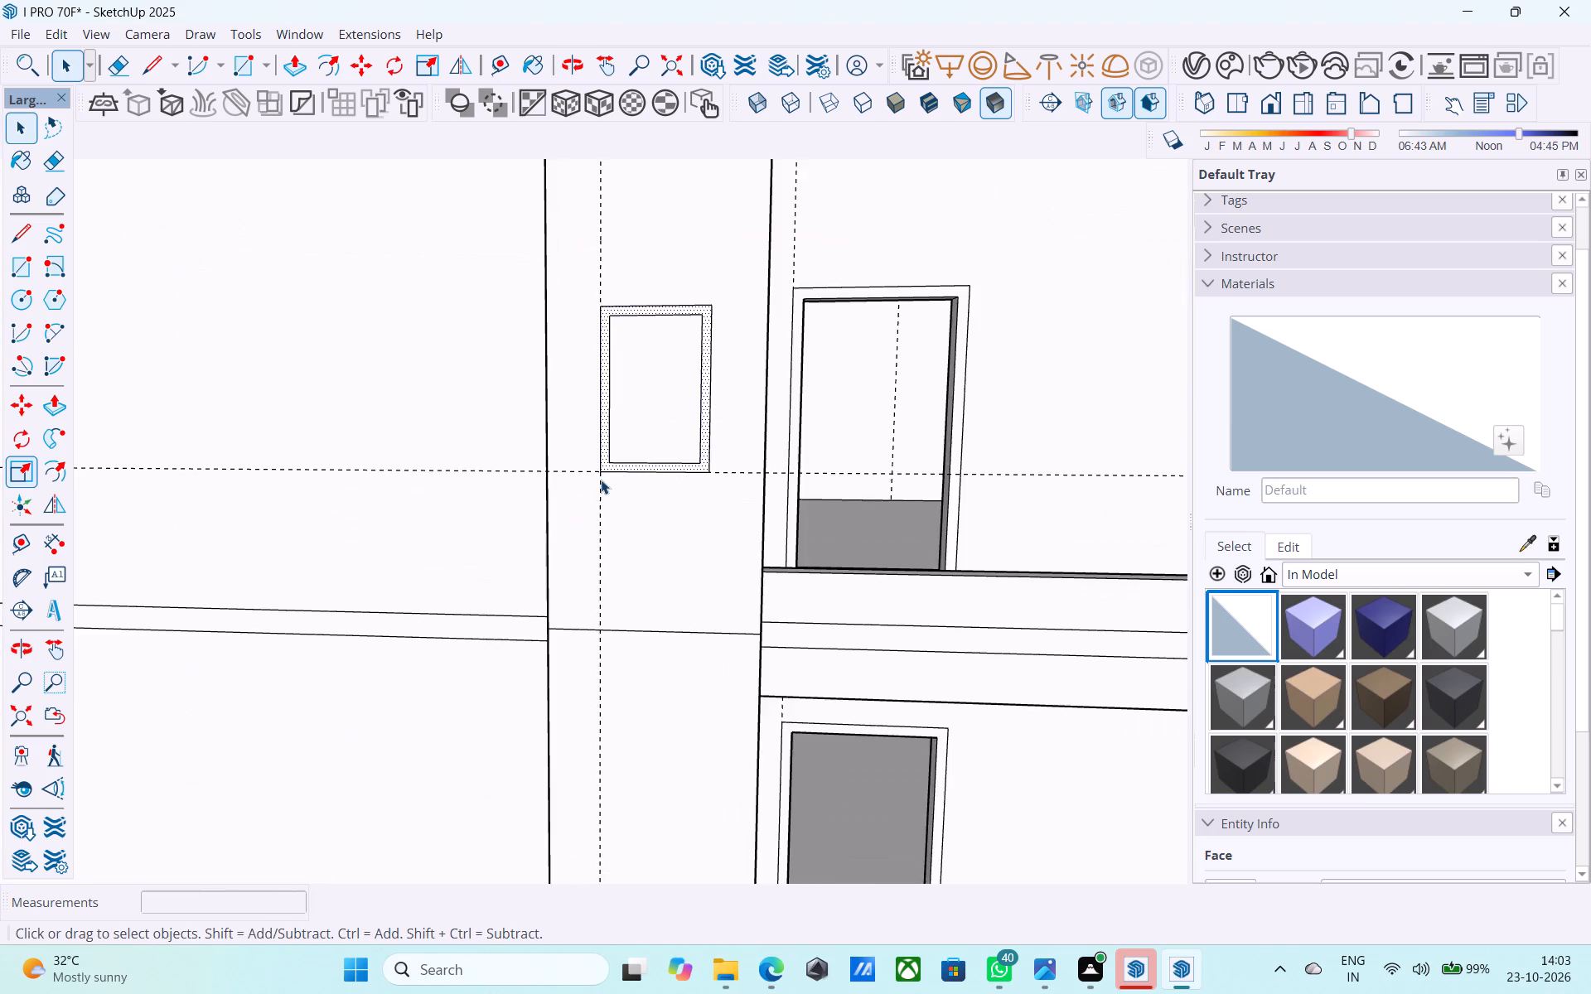
{"action": "scroll", "coordinate": [602, 475], "scroll_direction": "up", "scroll_amount": 3}
{"action": "key", "text": "m"}
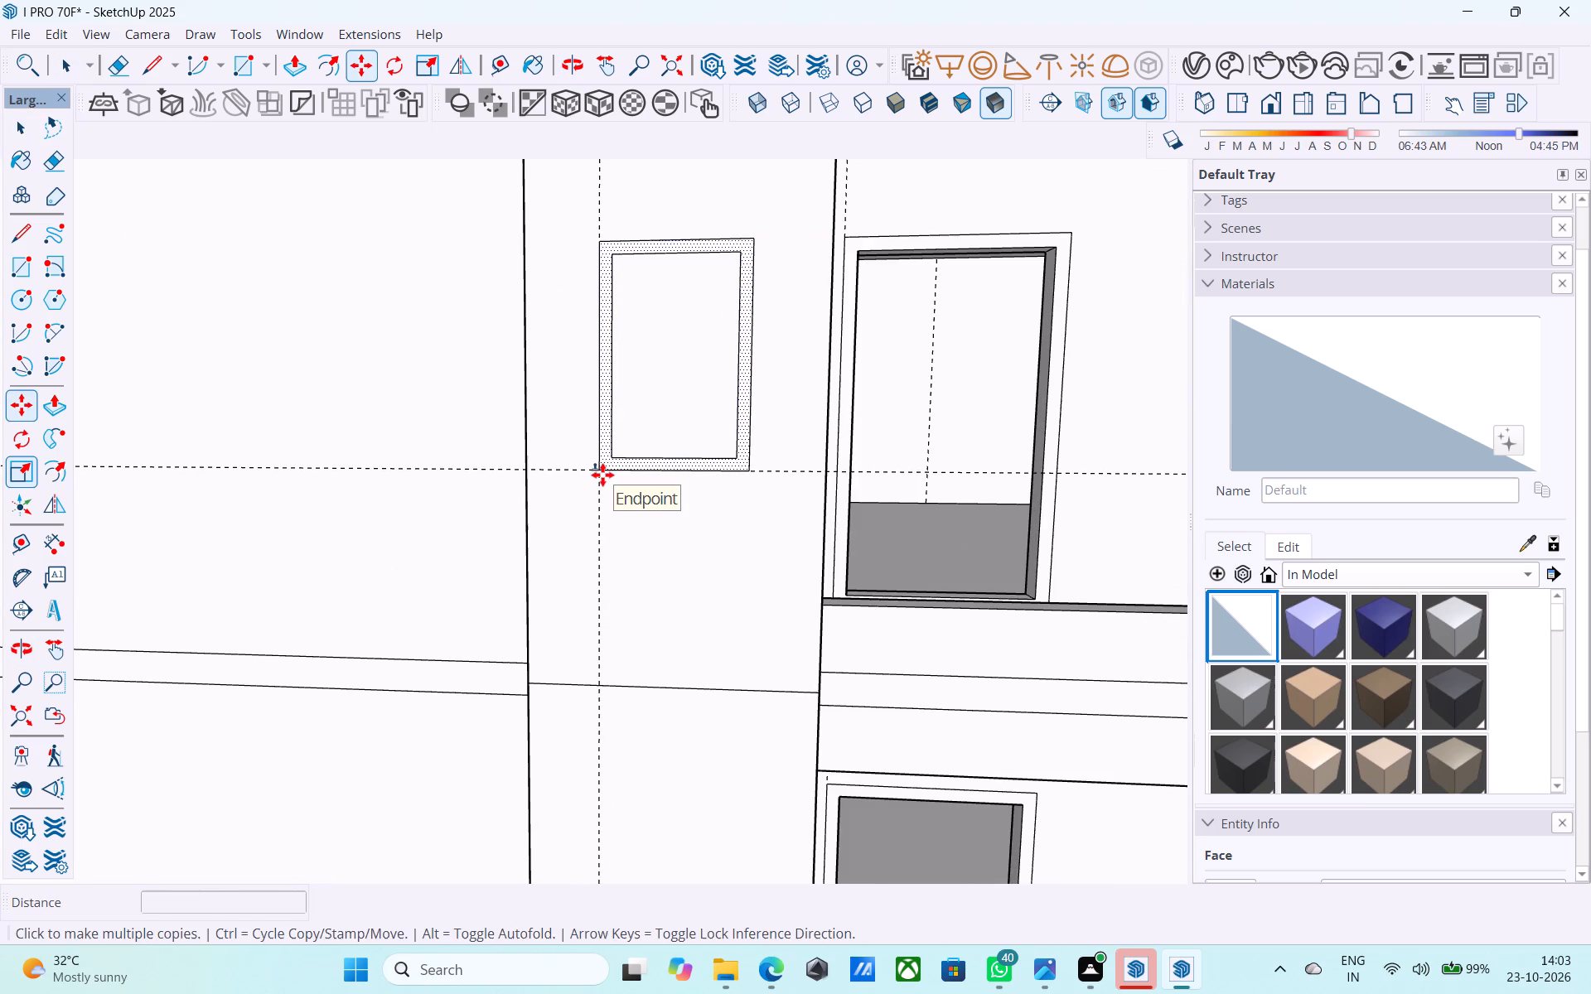
{"action": "left_click", "coordinate": [598, 469]}
{"action": "scroll", "coordinate": [632, 338], "scroll_direction": "down", "scroll_amount": 11}
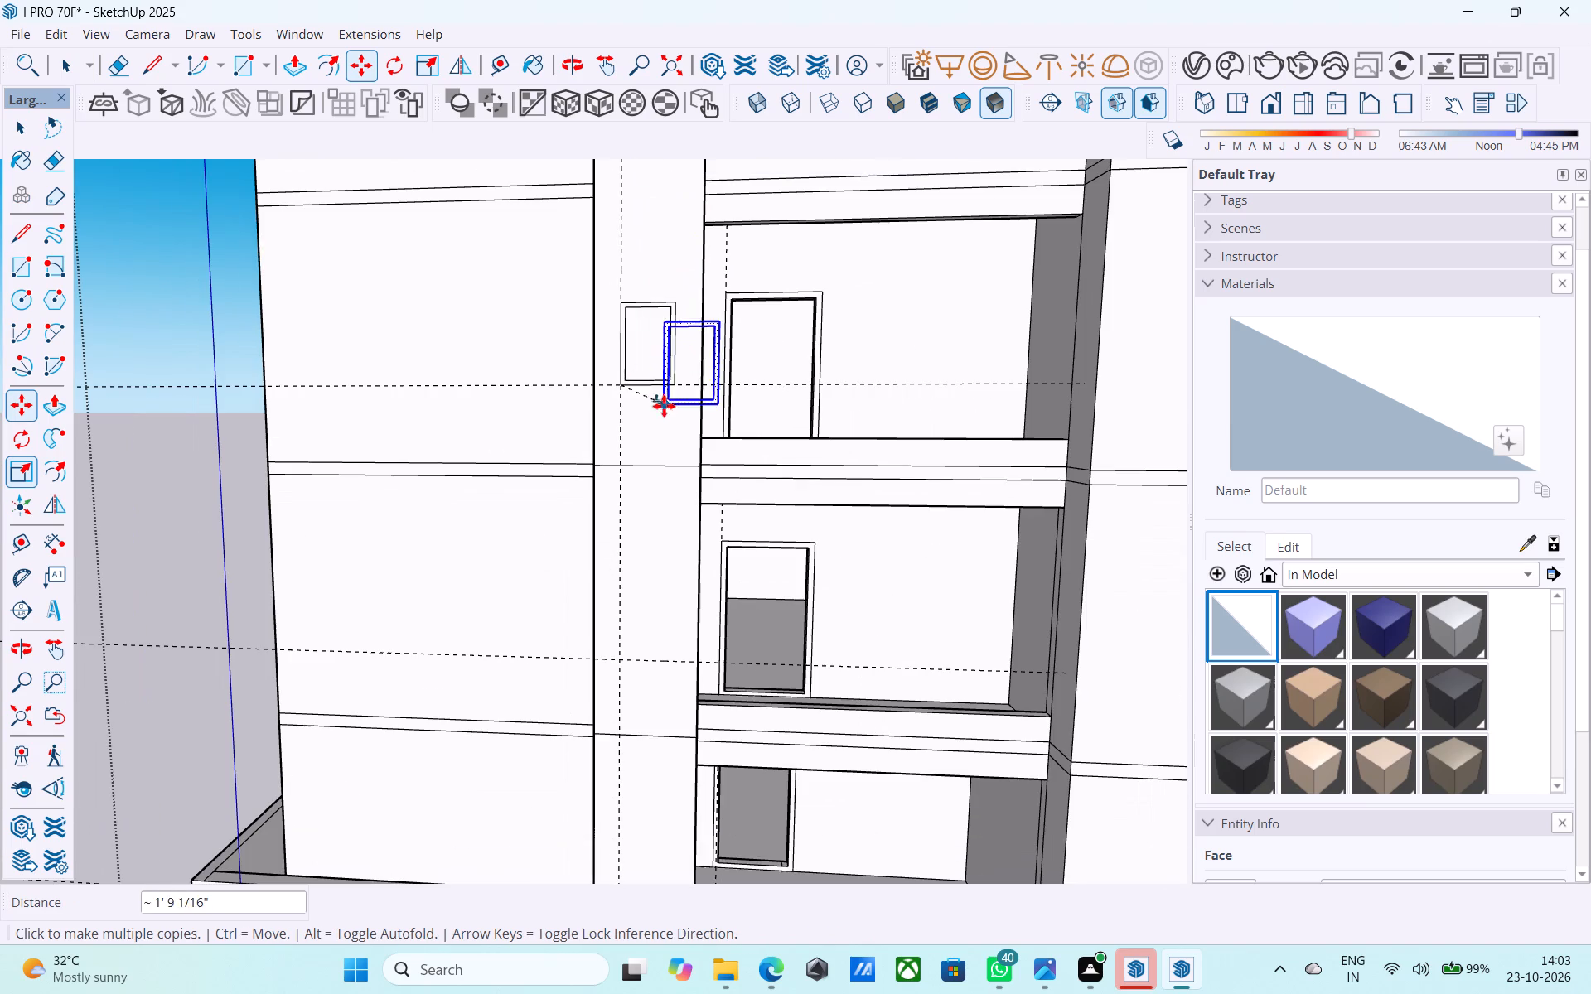
{"action": "middle_click_drag", "start_coordinate": [620, 669], "coordinate": [646, 552]}
{"action": "scroll", "coordinate": [656, 335], "scroll_direction": "down", "scroll_amount": 6}
{"action": "scroll", "coordinate": [689, 530], "scroll_direction": "up", "scroll_amount": 11}
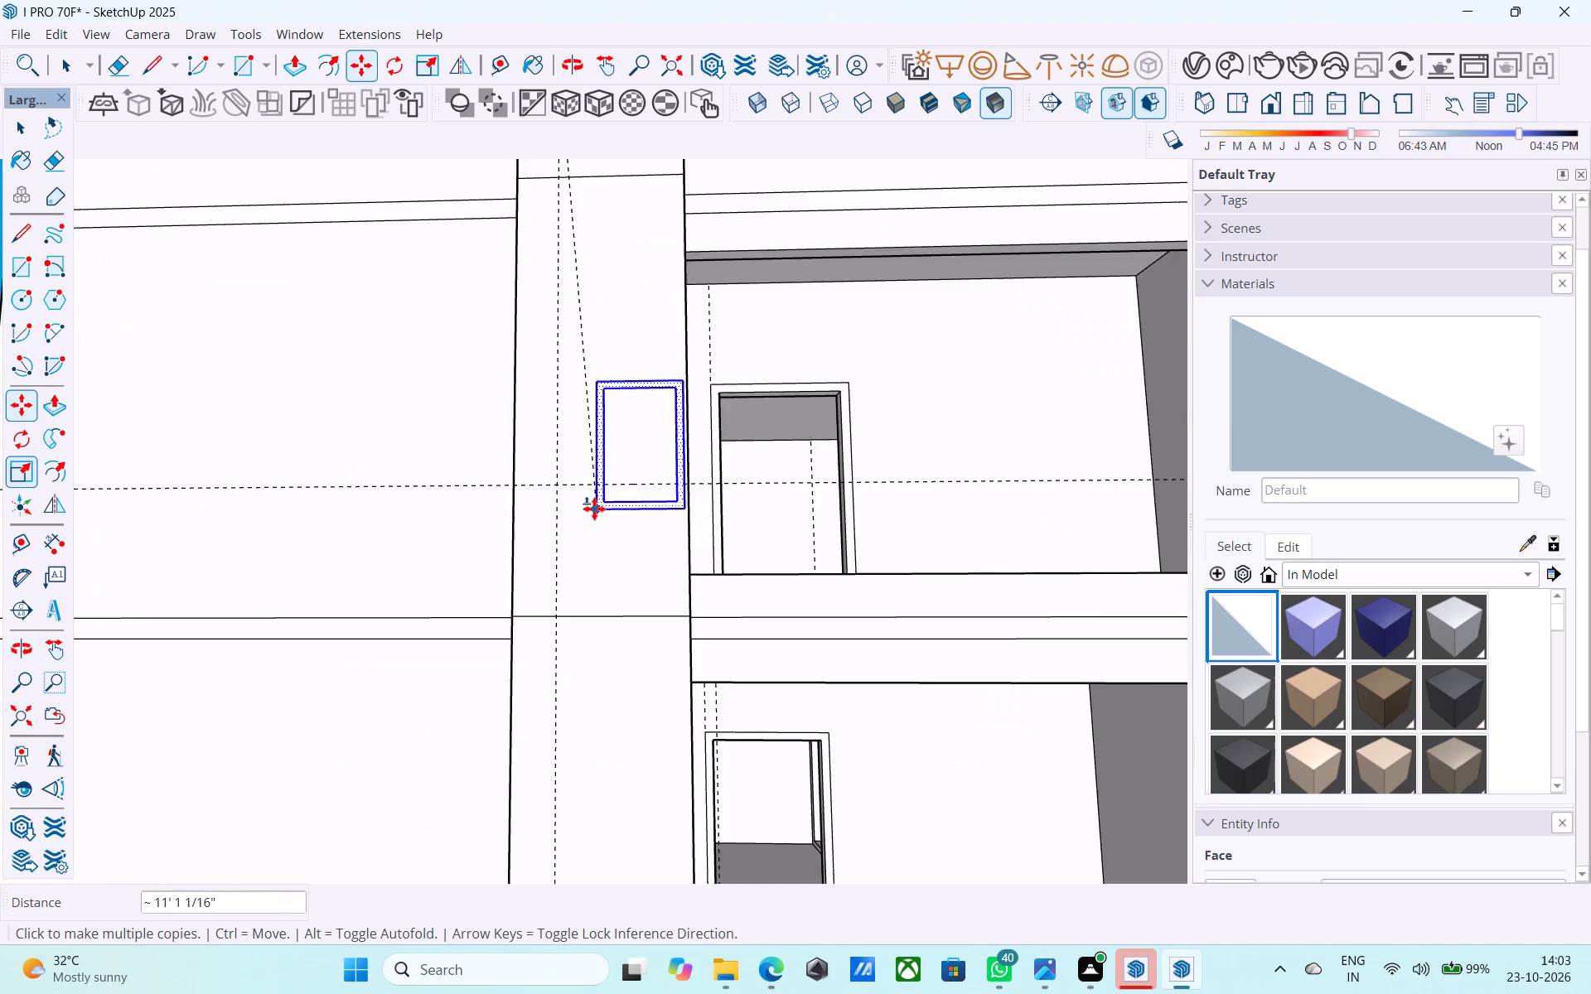
{"action": "scroll", "coordinate": [594, 509], "scroll_direction": "up", "scroll_amount": 3}
{"action": "left_click", "coordinate": [539, 475]}
Place another copy of the window frame at the lowest guide intersection, 21' below the original.
{"action": "scroll", "coordinate": [674, 240], "scroll_direction": "down", "scroll_amount": 12}
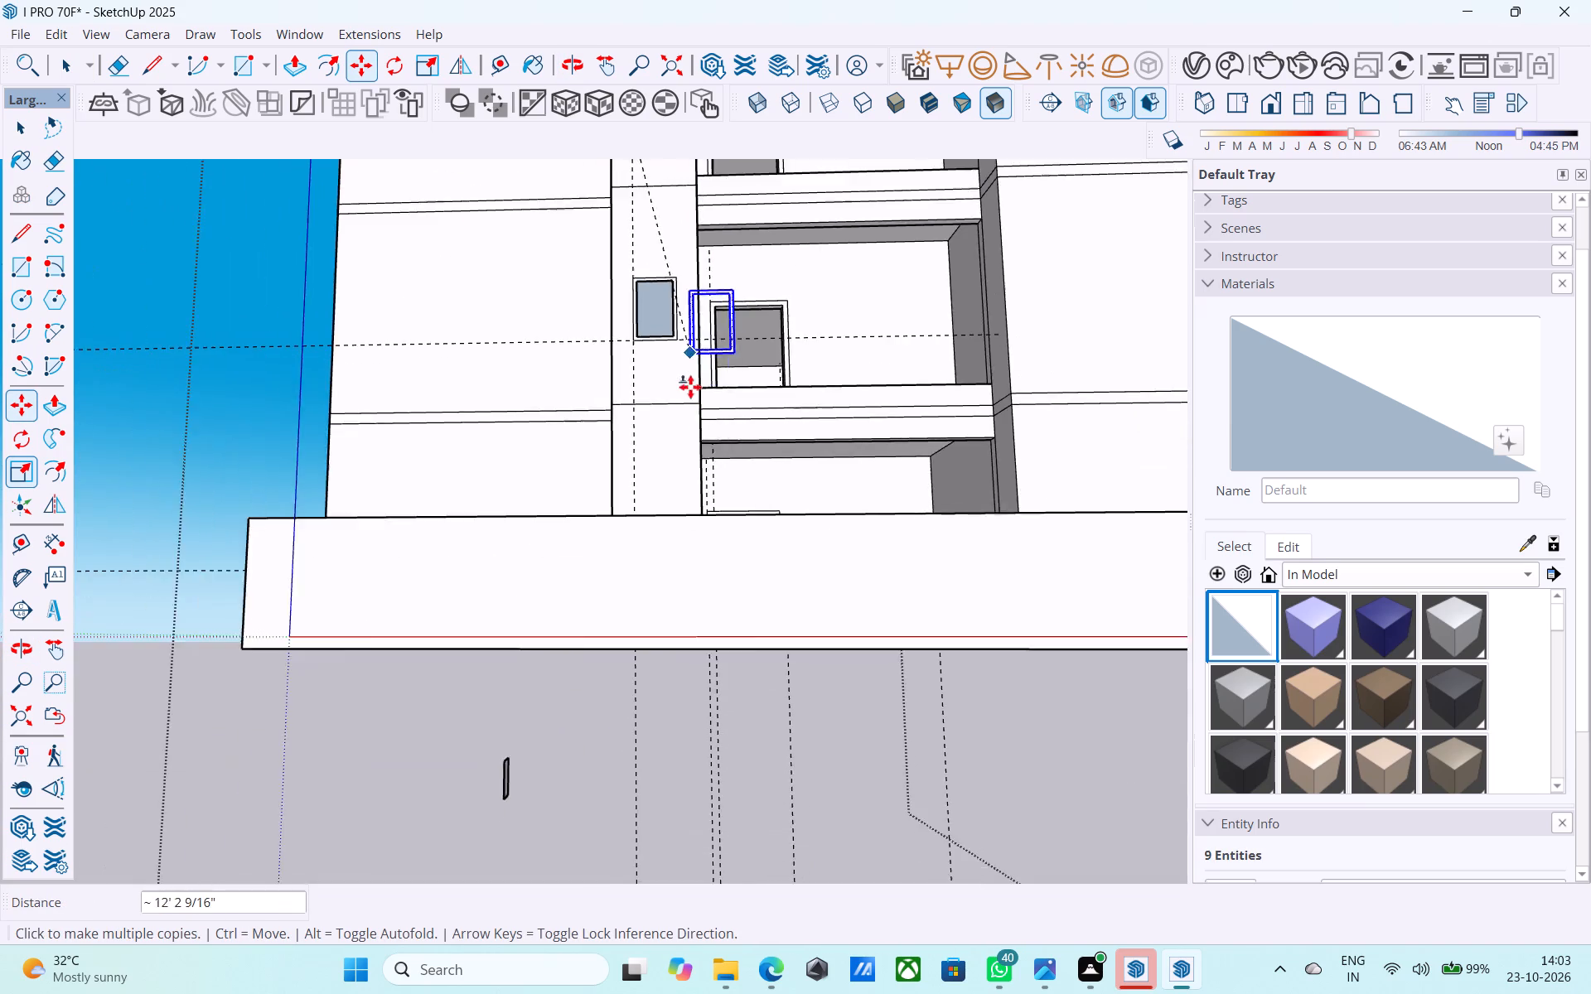
{"action": "middle_click_drag", "start_coordinate": [680, 434], "coordinate": [621, 900]}
{"action": "scroll", "coordinate": [646, 494], "scroll_direction": "up", "scroll_amount": 8}
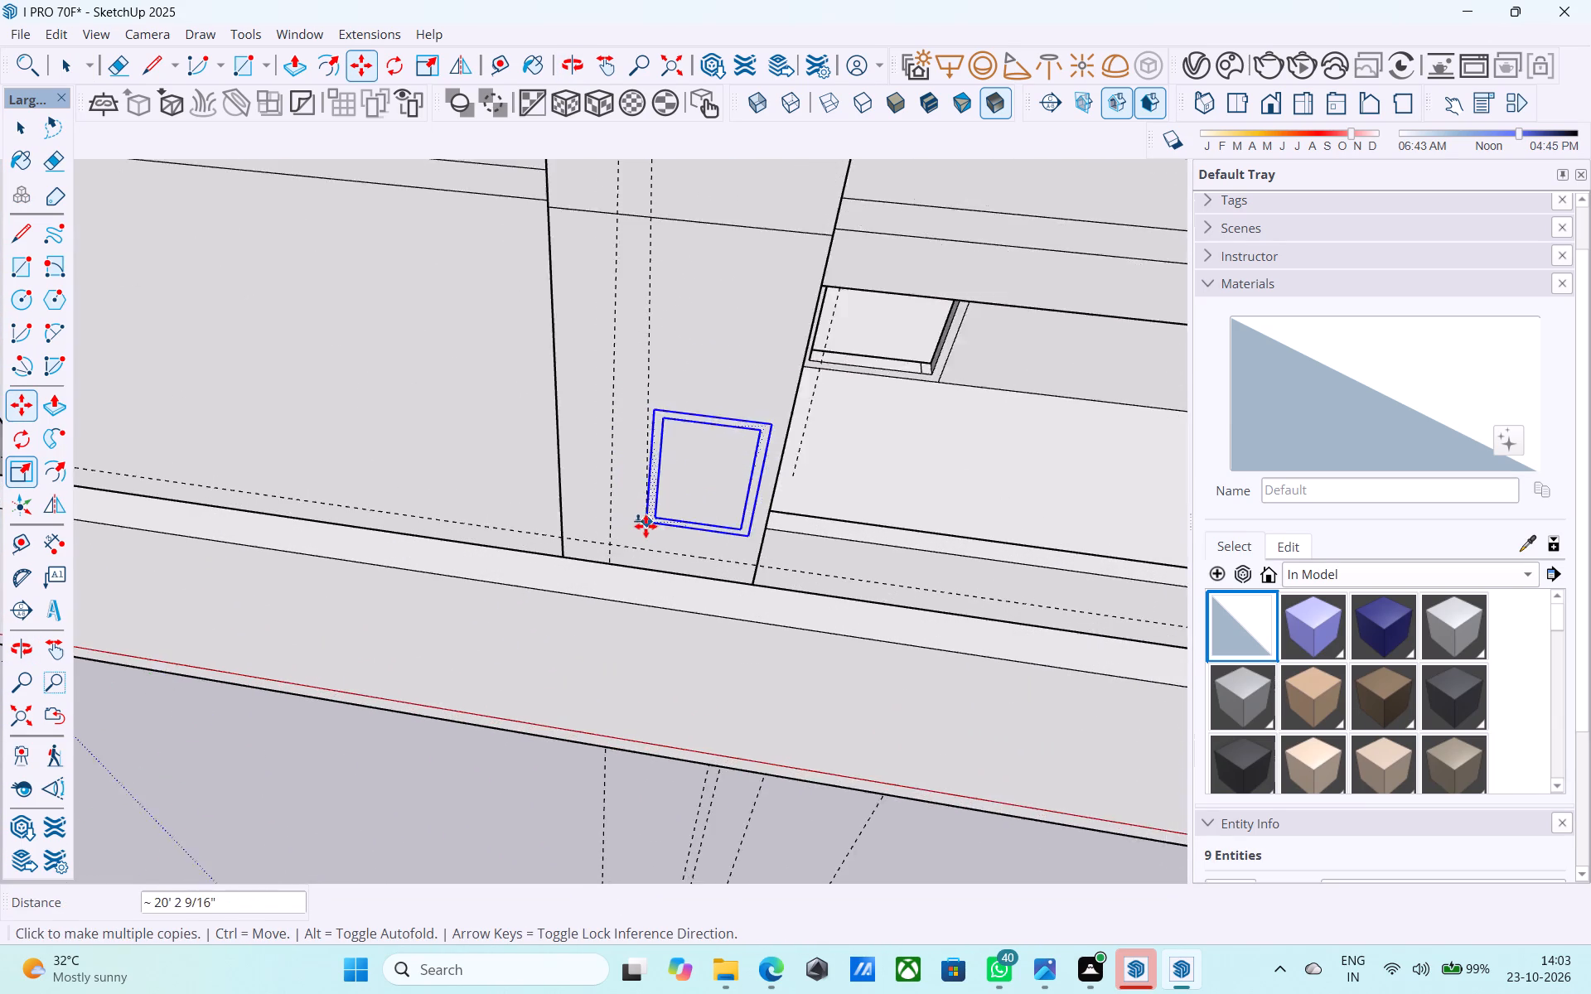
{"action": "scroll", "coordinate": [646, 526], "scroll_direction": "up", "scroll_amount": 8}
{"action": "left_click", "coordinate": [582, 562]}
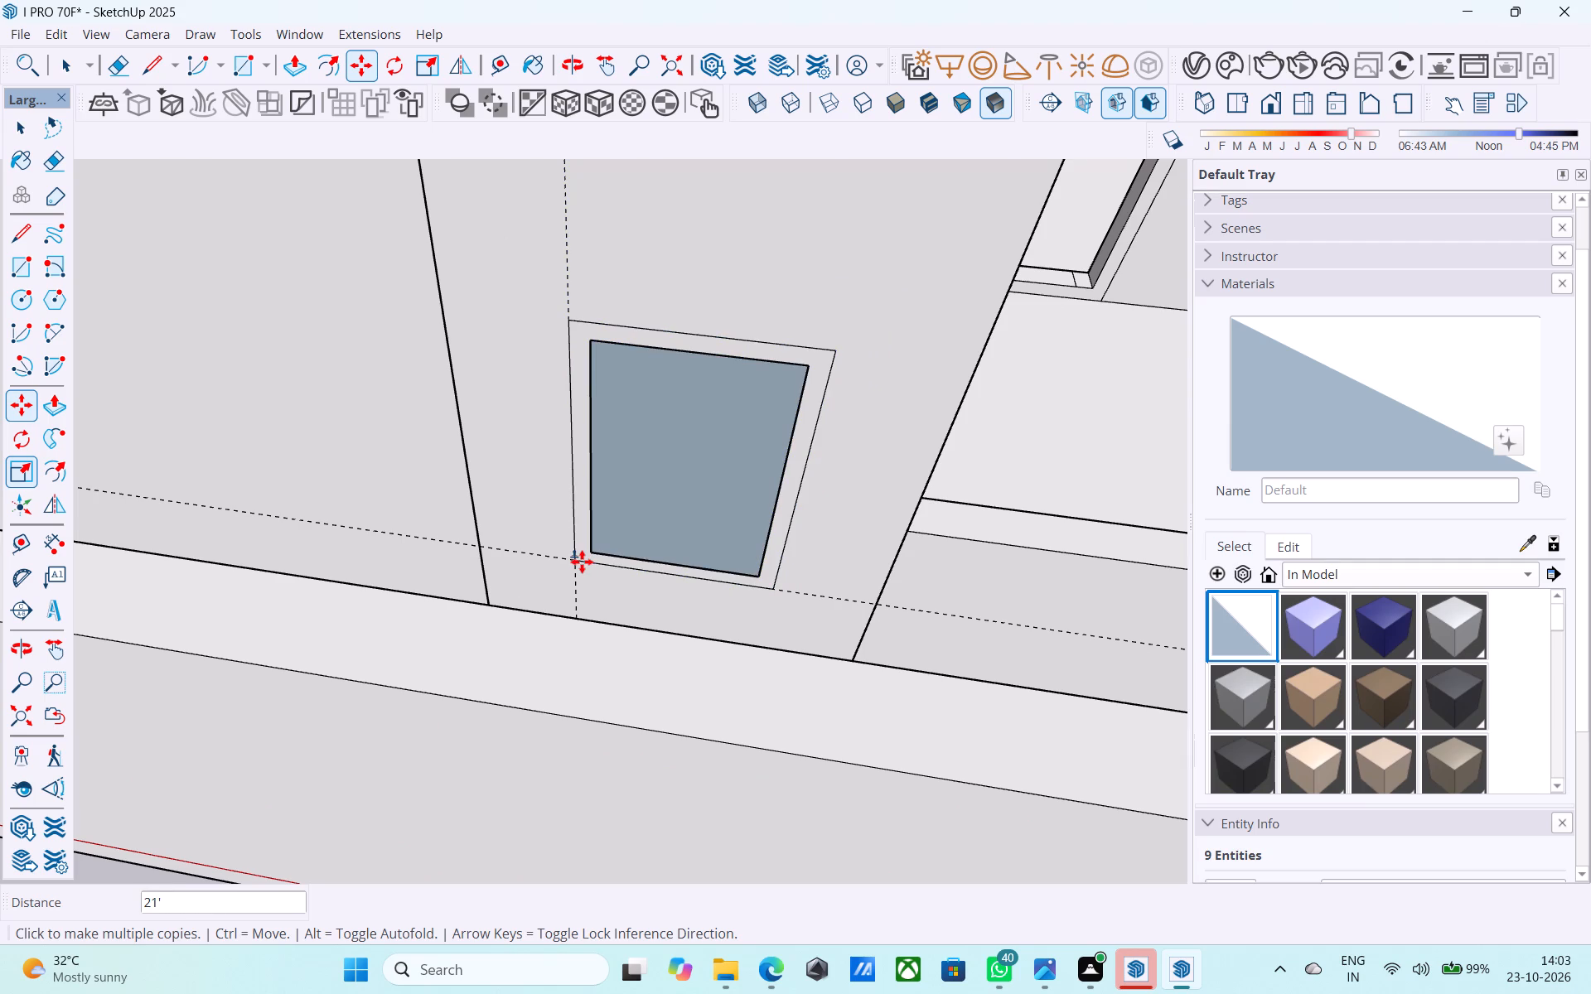
Draw rectangles inside the lowest and middle copied frames to fill their open centres with faces.
{"action": "key", "text": "space"}
{"action": "key", "text": "r"}
{"action": "left_click", "coordinate": [596, 339]}
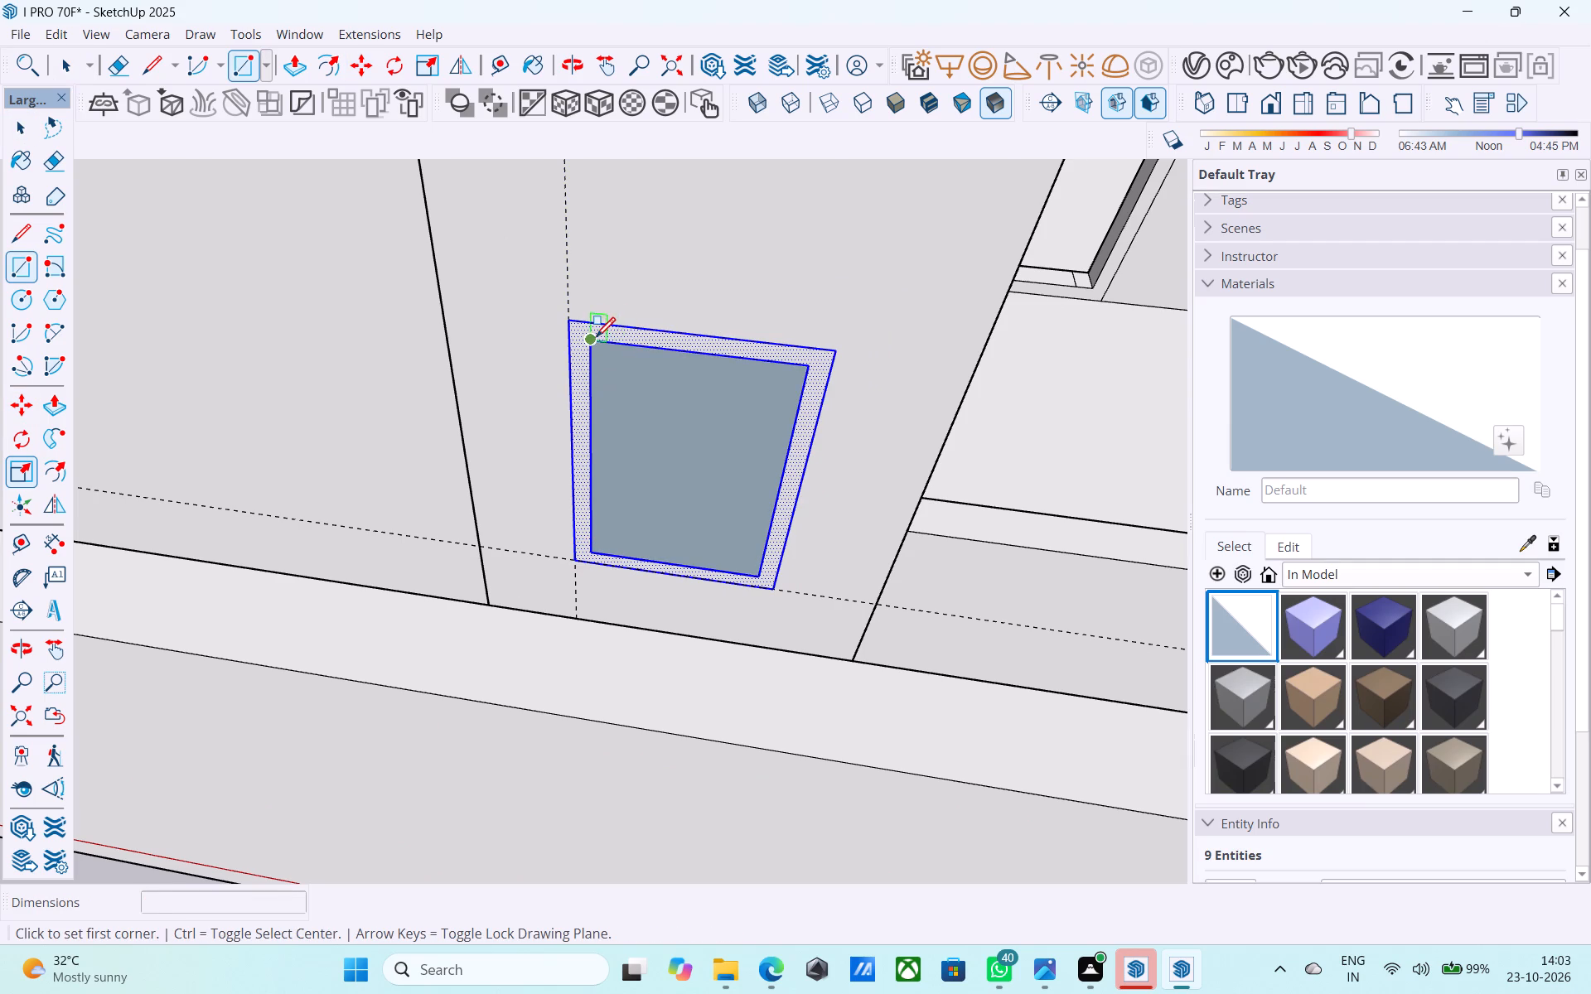
{"action": "left_click", "coordinate": [763, 569]}
{"action": "scroll", "coordinate": [725, 632], "scroll_direction": "down", "scroll_amount": 17}
{"action": "scroll", "coordinate": [733, 429], "scroll_direction": "up", "scroll_amount": 4}
{"action": "left_click", "coordinate": [719, 393]}
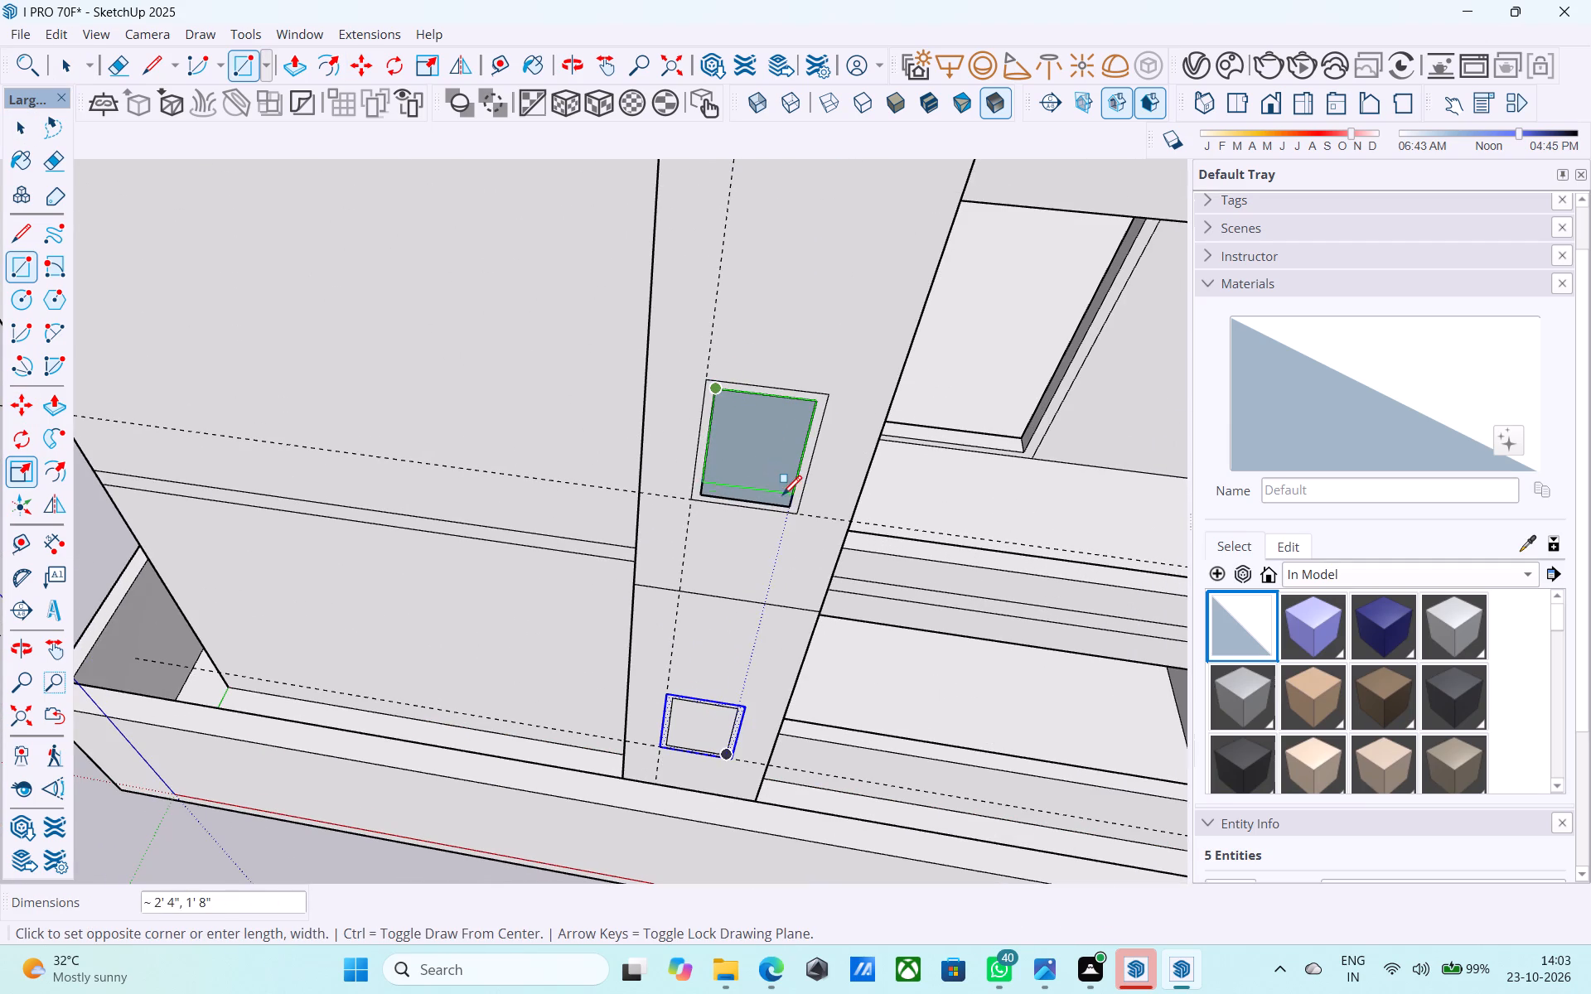
{"action": "left_click", "coordinate": [786, 507]}
Push the top window's inner face 1' 6" into the column.
{"action": "scroll", "coordinate": [751, 572], "scroll_direction": "down", "scroll_amount": 12}
{"action": "middle_click_drag", "start_coordinate": [710, 600], "coordinate": [723, 440]}
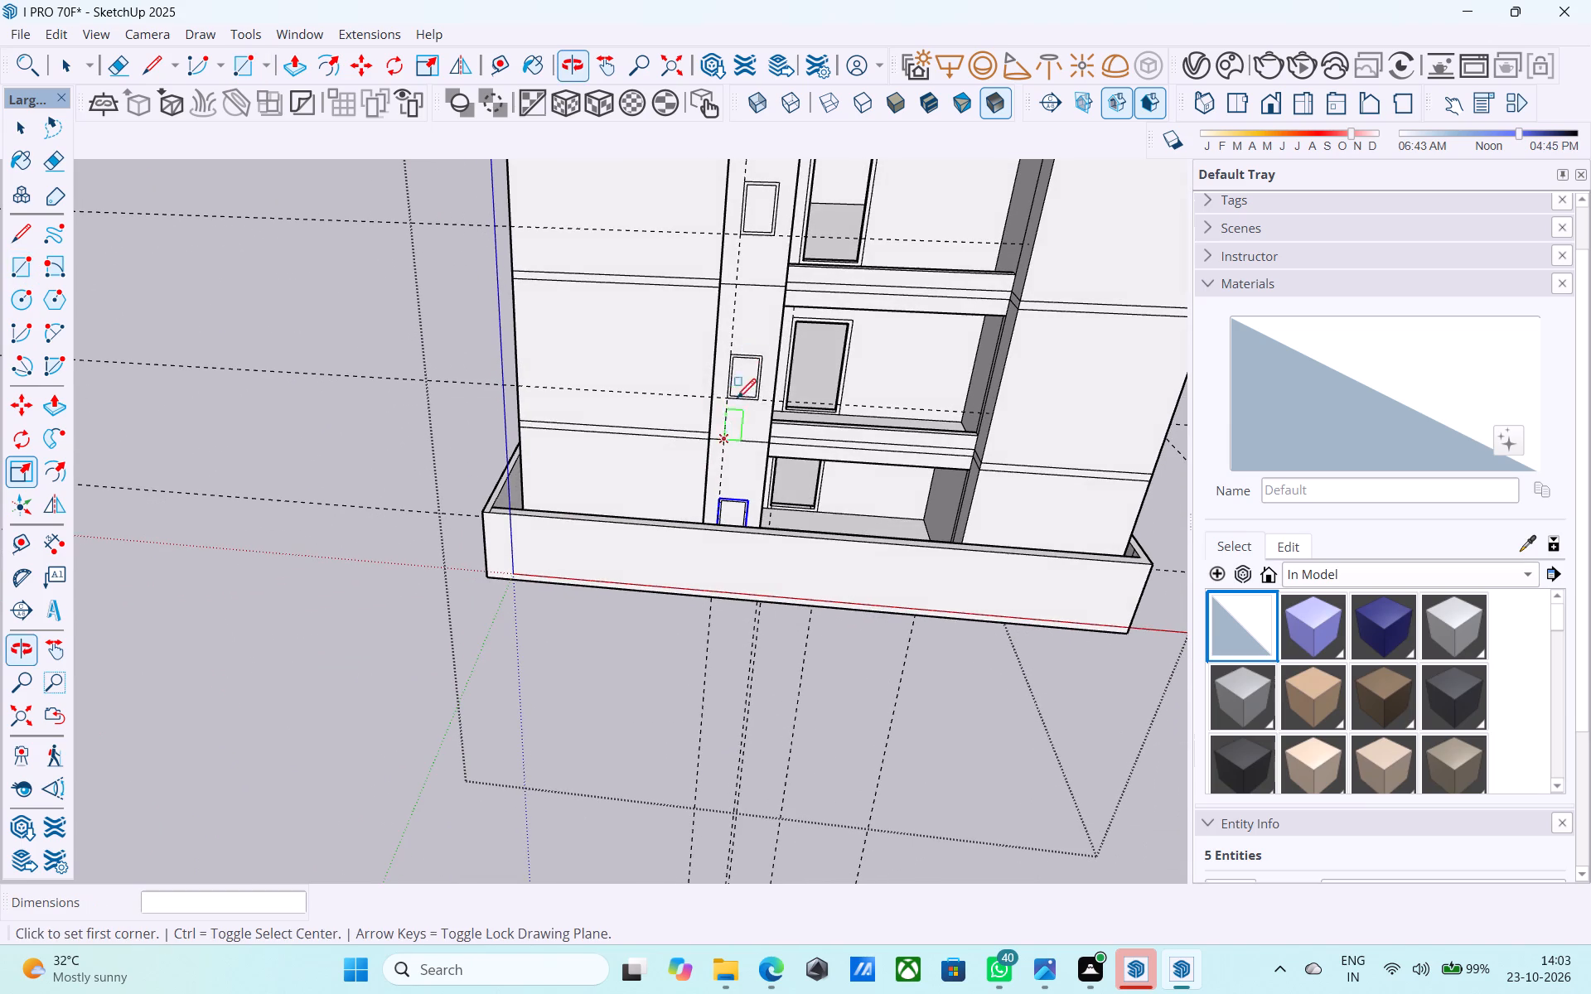
{"action": "middle_click_drag", "start_coordinate": [783, 241], "coordinate": [687, 479], "text": "shift"}
{"action": "scroll", "coordinate": [687, 479], "scroll_direction": "up", "scroll_amount": 5}
{"action": "key", "text": "space"}
{"action": "left_click", "coordinate": [660, 487]}
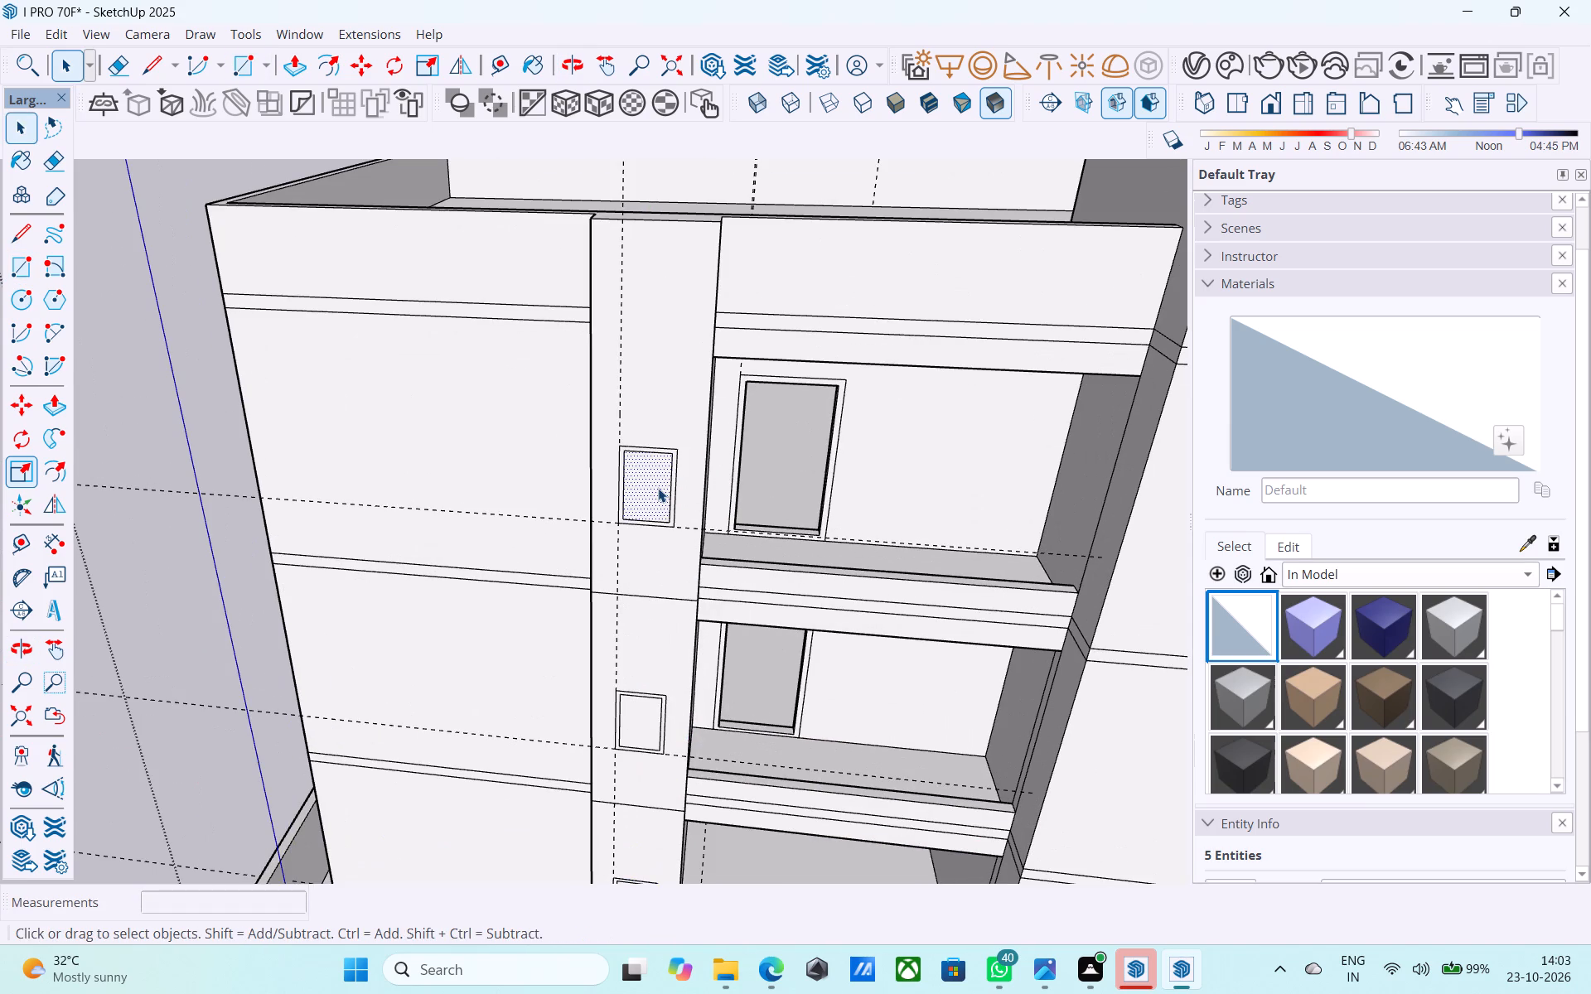
{"action": "key", "text": "p"}
{"action": "left_click", "coordinate": [658, 488]}
{"action": "scroll", "coordinate": [650, 477], "scroll_direction": "up", "scroll_amount": 7}
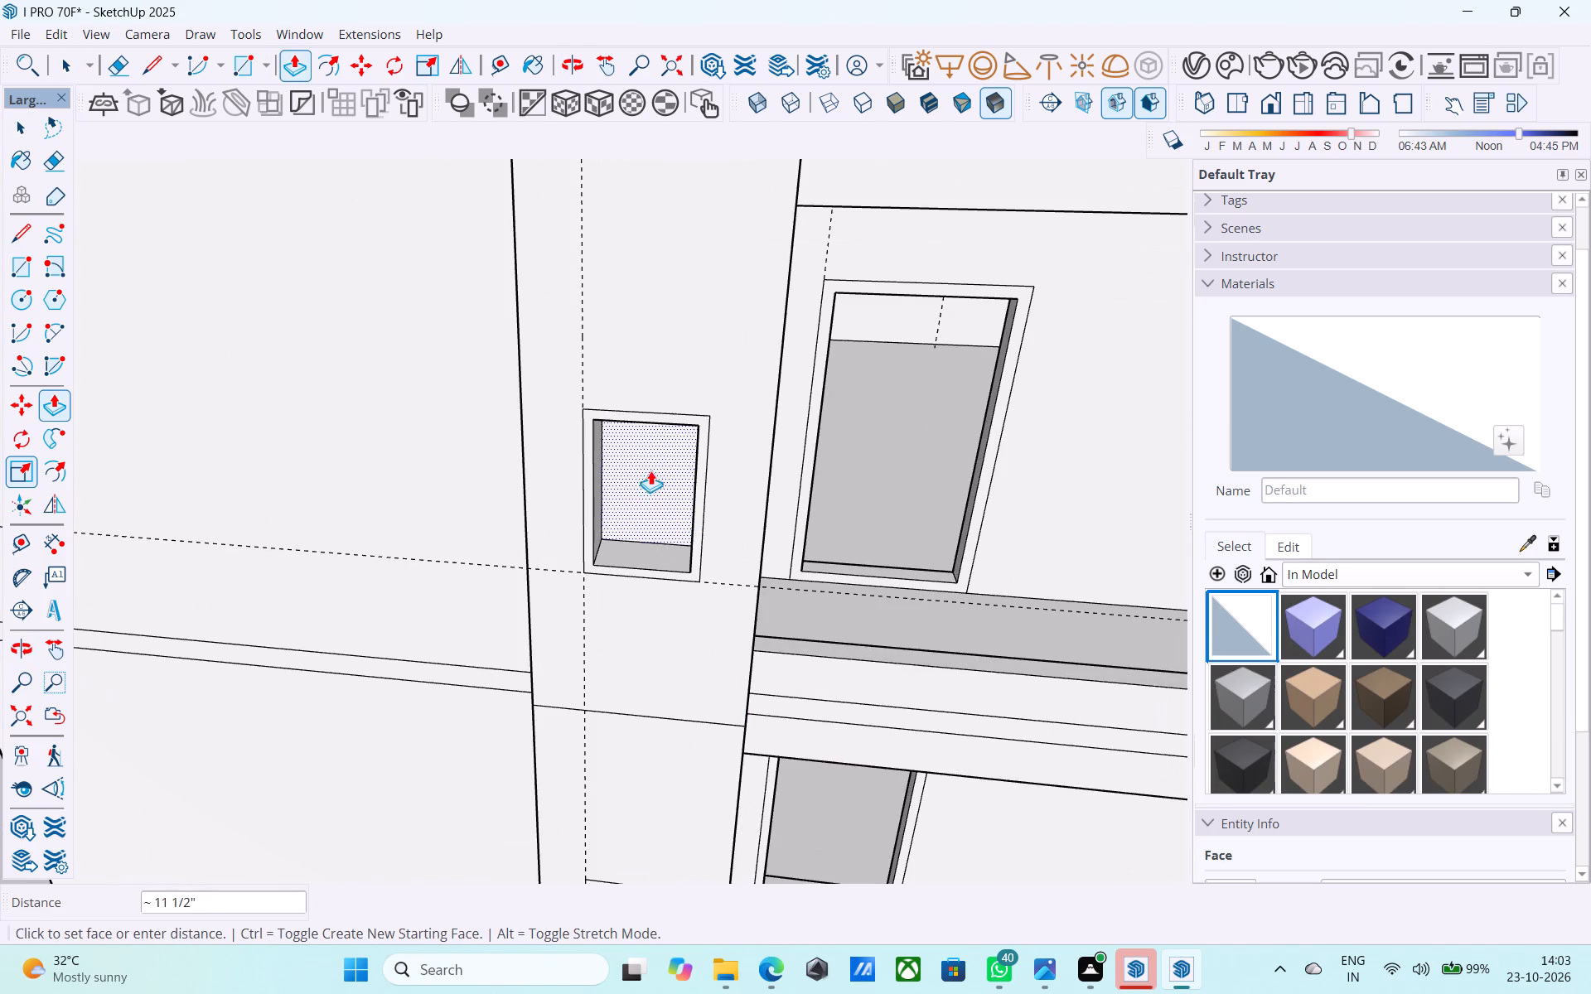
{"action": "scroll", "coordinate": [649, 449], "scroll_direction": "up", "scroll_amount": 4}
{"action": "left_click", "coordinate": [649, 449]}
Repeat the same push on the inner faces of the middle and lowest column windows.
{"action": "scroll", "coordinate": [670, 344], "scroll_direction": "down", "scroll_amount": 4}
{"action": "scroll", "coordinate": [670, 341], "scroll_direction": "up", "scroll_amount": 1}
{"action": "scroll", "coordinate": [670, 340], "scroll_direction": "down", "scroll_amount": 9}
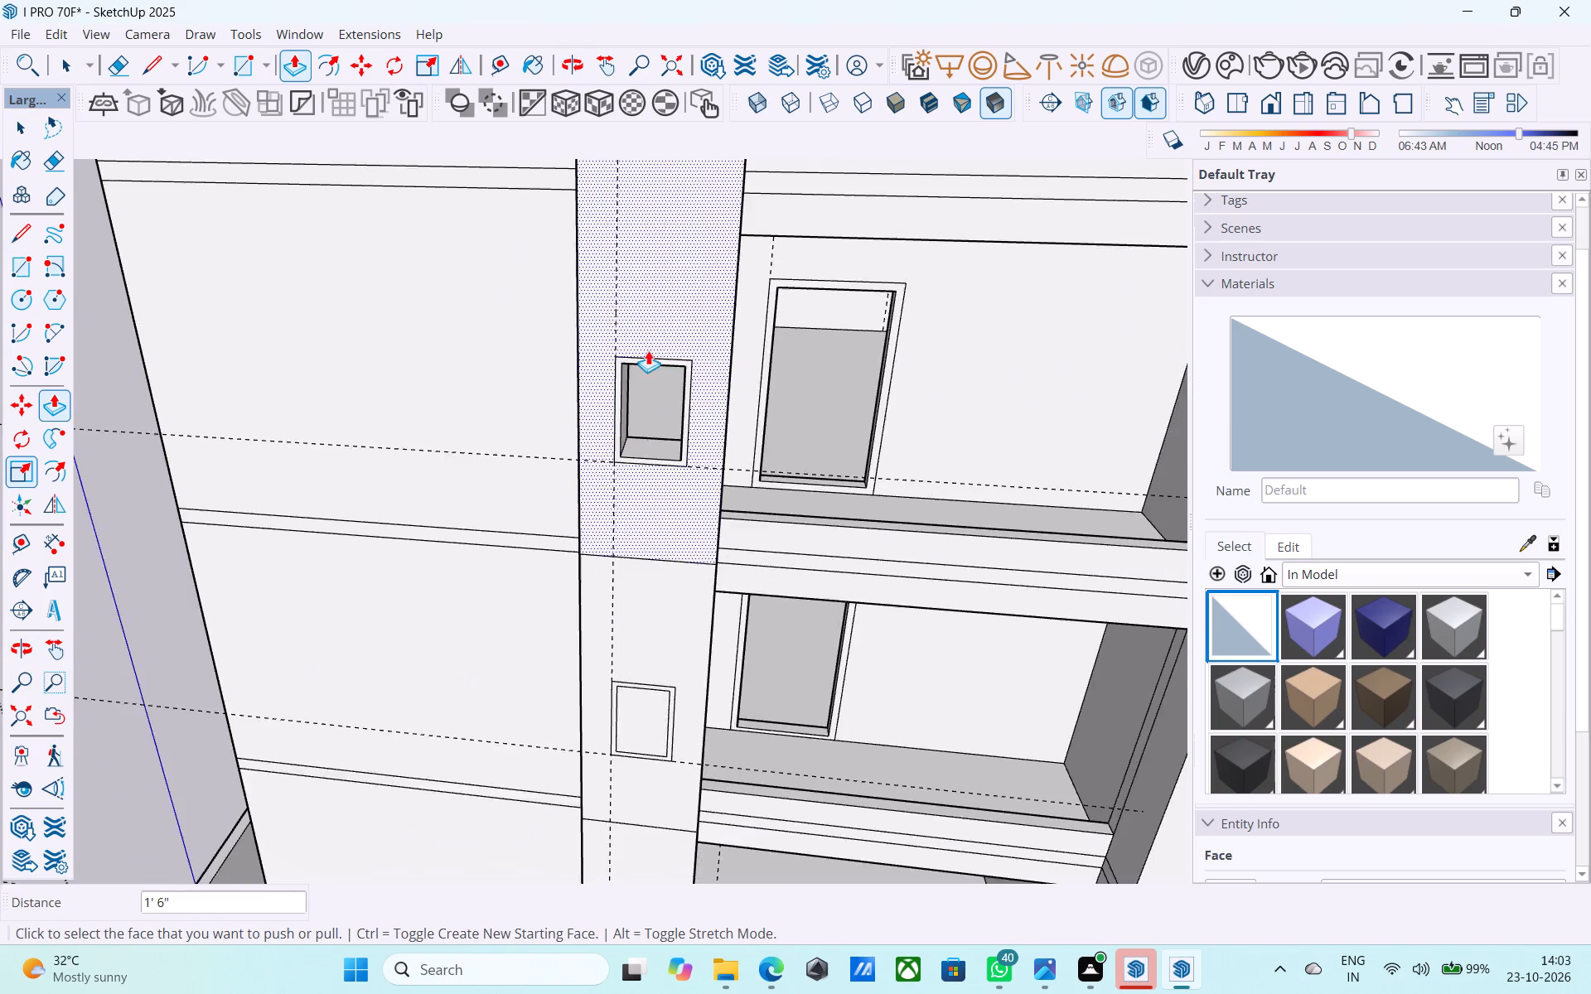
{"action": "scroll", "coordinate": [648, 350], "scroll_direction": "down", "scroll_amount": 6}
{"action": "scroll", "coordinate": [679, 567], "scroll_direction": "up", "scroll_amount": 7}
{"action": "double_click", "coordinate": [621, 573]}
{"action": "scroll", "coordinate": [673, 335], "scroll_direction": "down", "scroll_amount": 11}
{"action": "scroll", "coordinate": [672, 511], "scroll_direction": "up", "scroll_amount": 2}
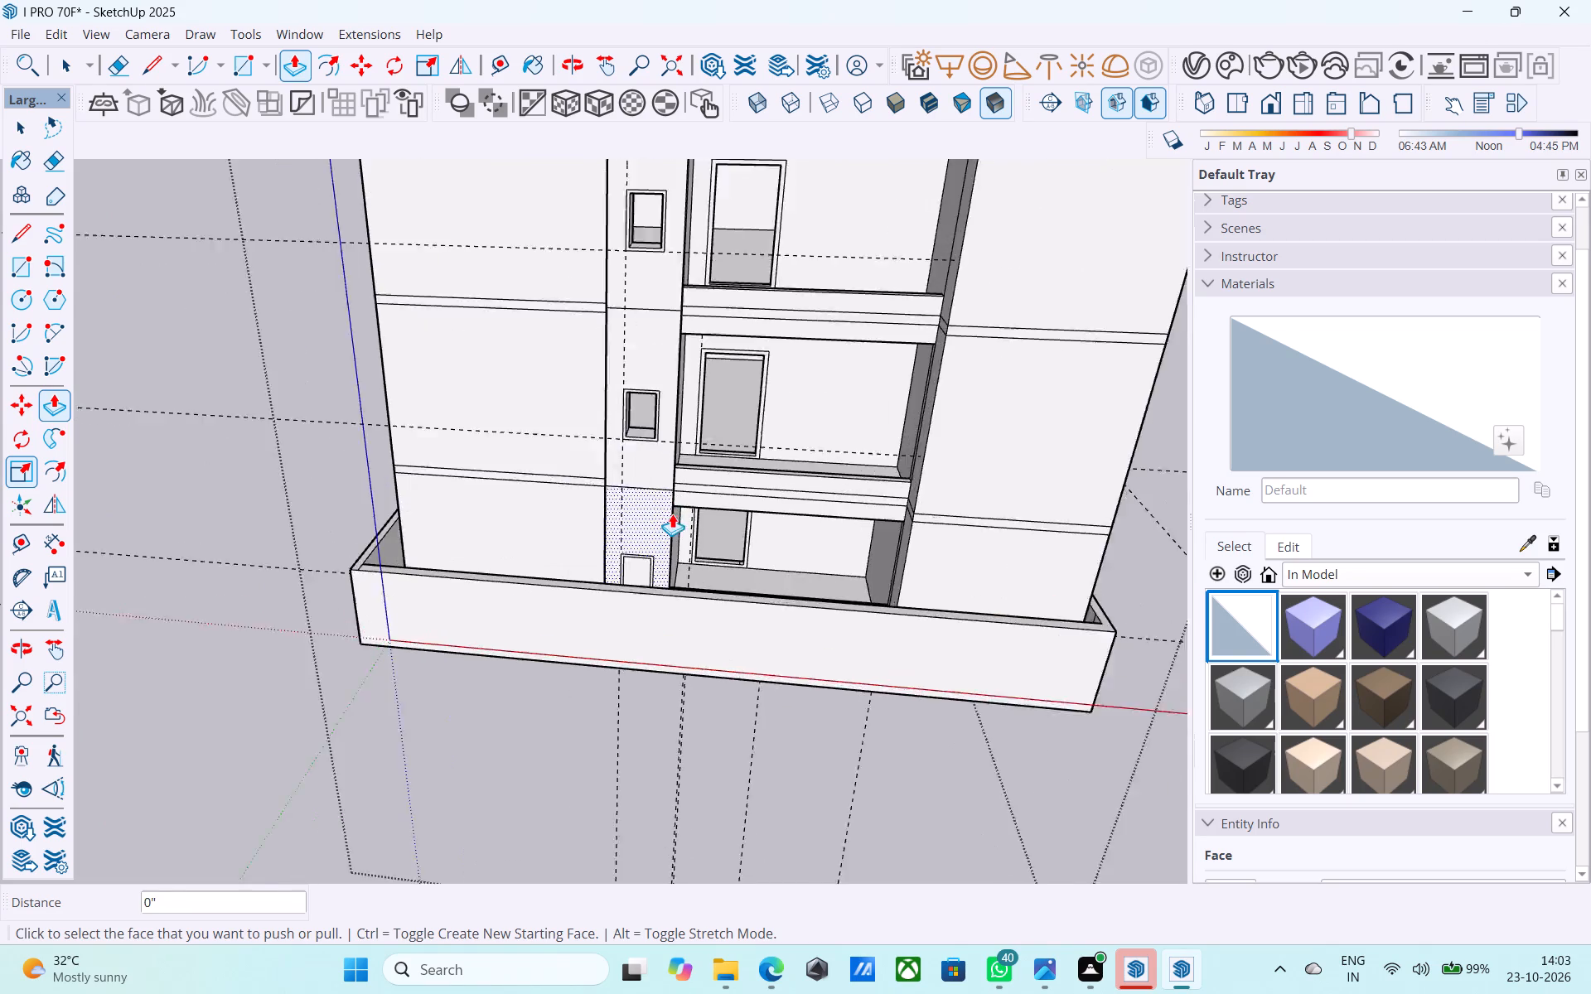
{"action": "scroll", "coordinate": [672, 514], "scroll_direction": "up", "scroll_amount": 8}
{"action": "double_click", "coordinate": [632, 586]}
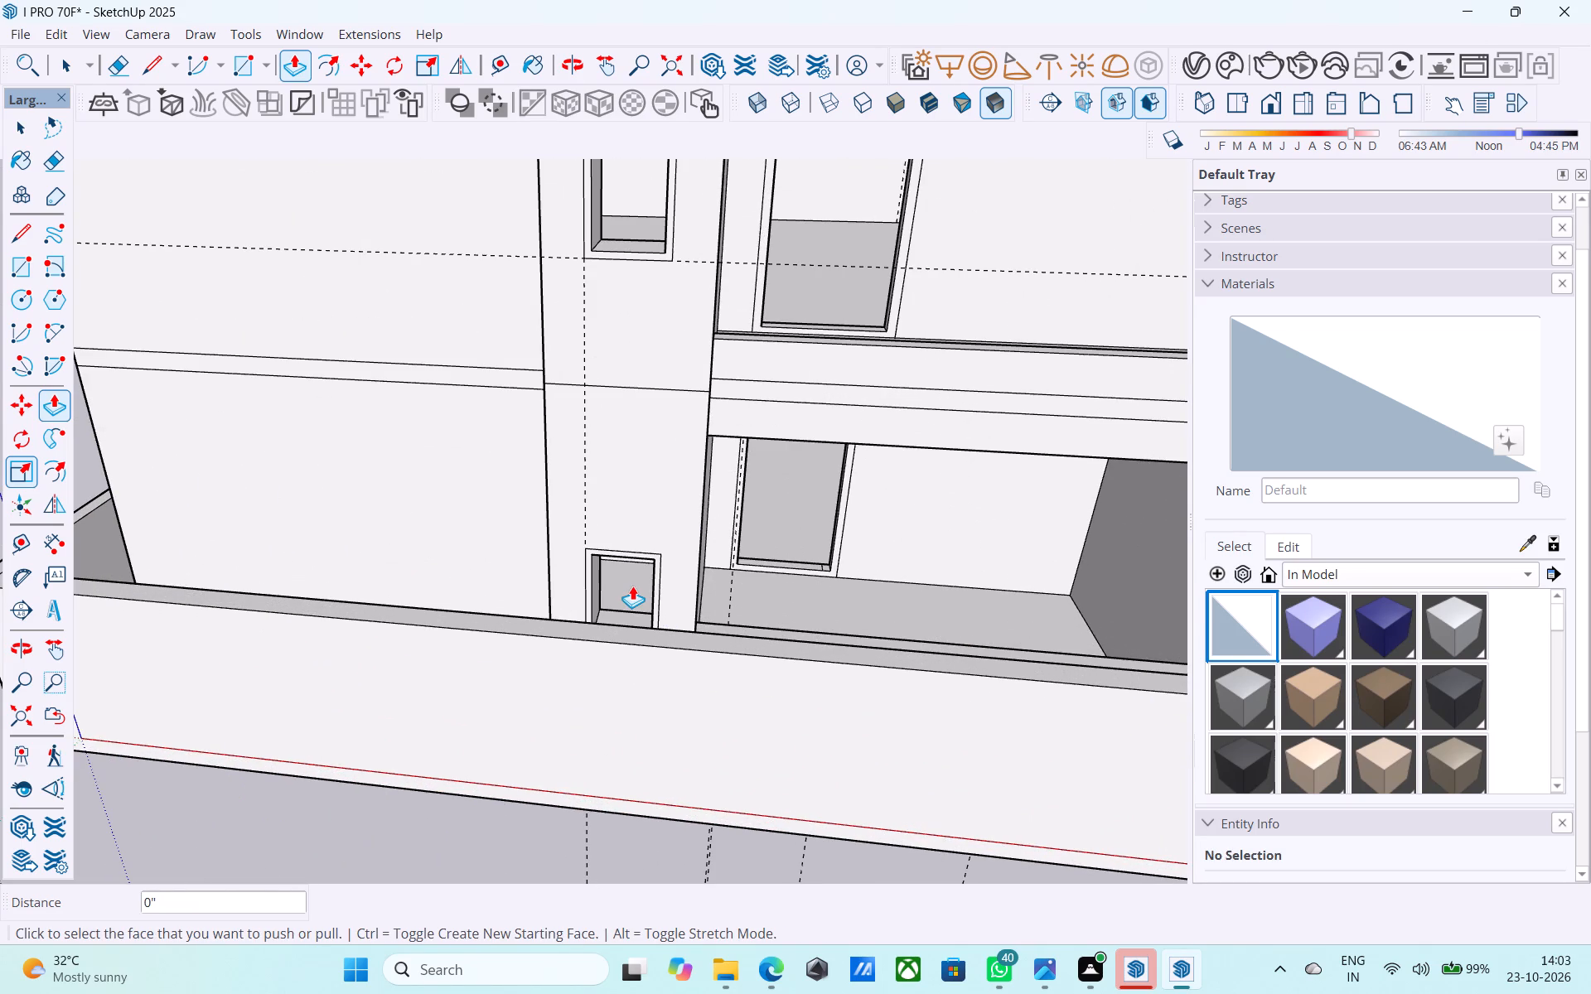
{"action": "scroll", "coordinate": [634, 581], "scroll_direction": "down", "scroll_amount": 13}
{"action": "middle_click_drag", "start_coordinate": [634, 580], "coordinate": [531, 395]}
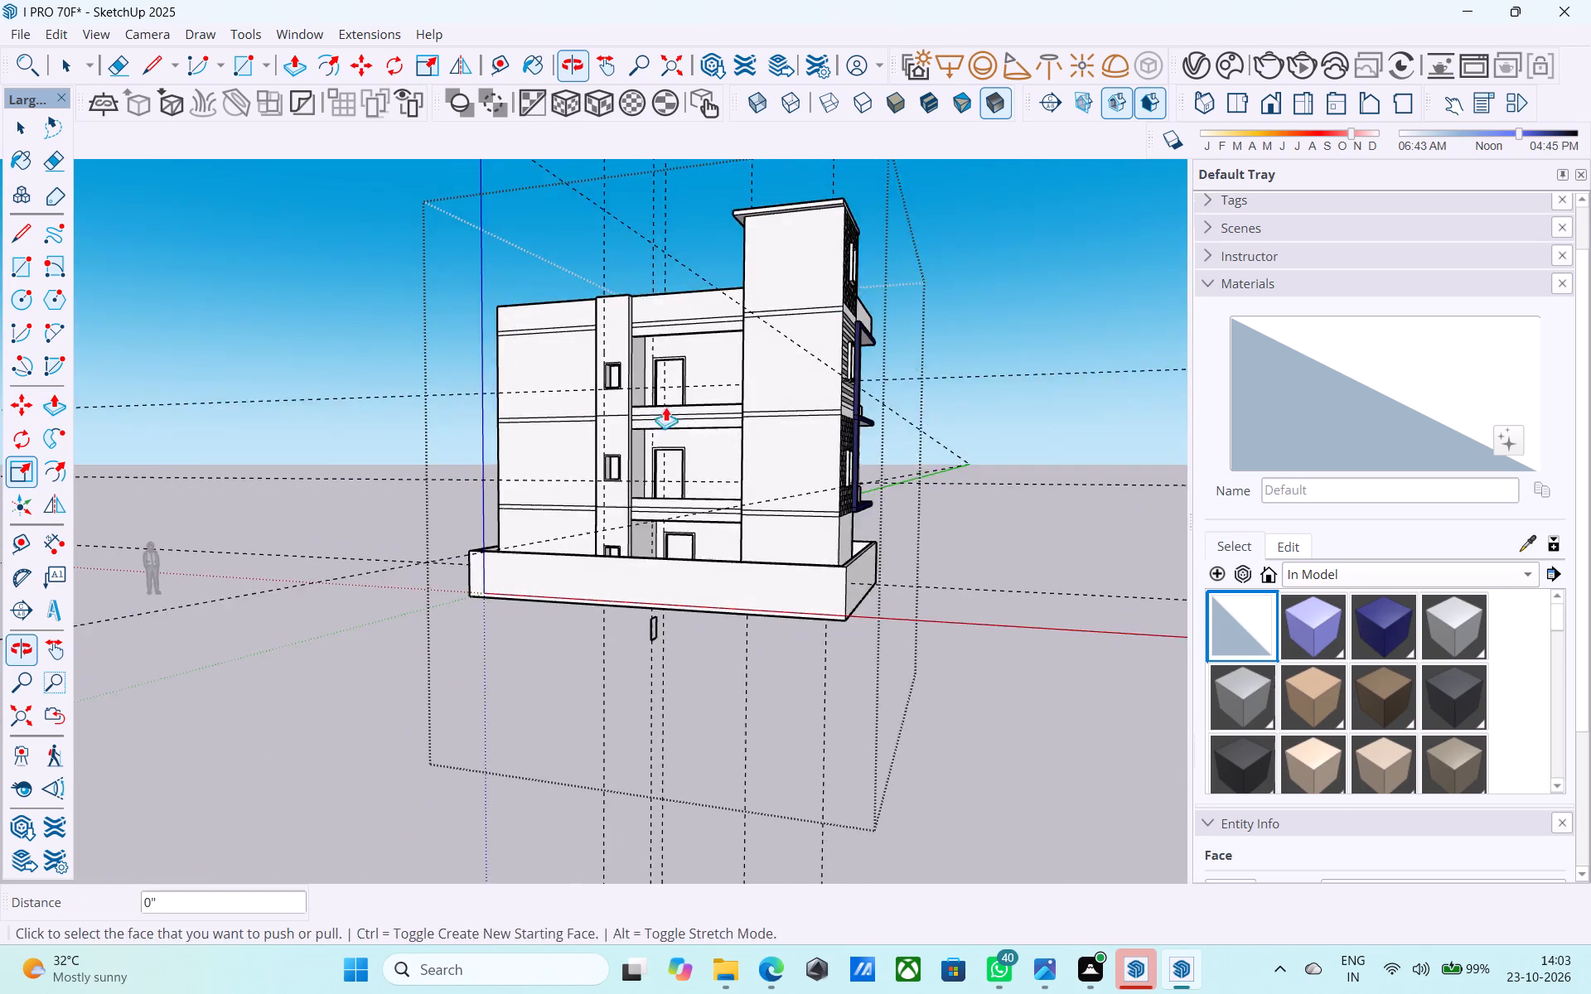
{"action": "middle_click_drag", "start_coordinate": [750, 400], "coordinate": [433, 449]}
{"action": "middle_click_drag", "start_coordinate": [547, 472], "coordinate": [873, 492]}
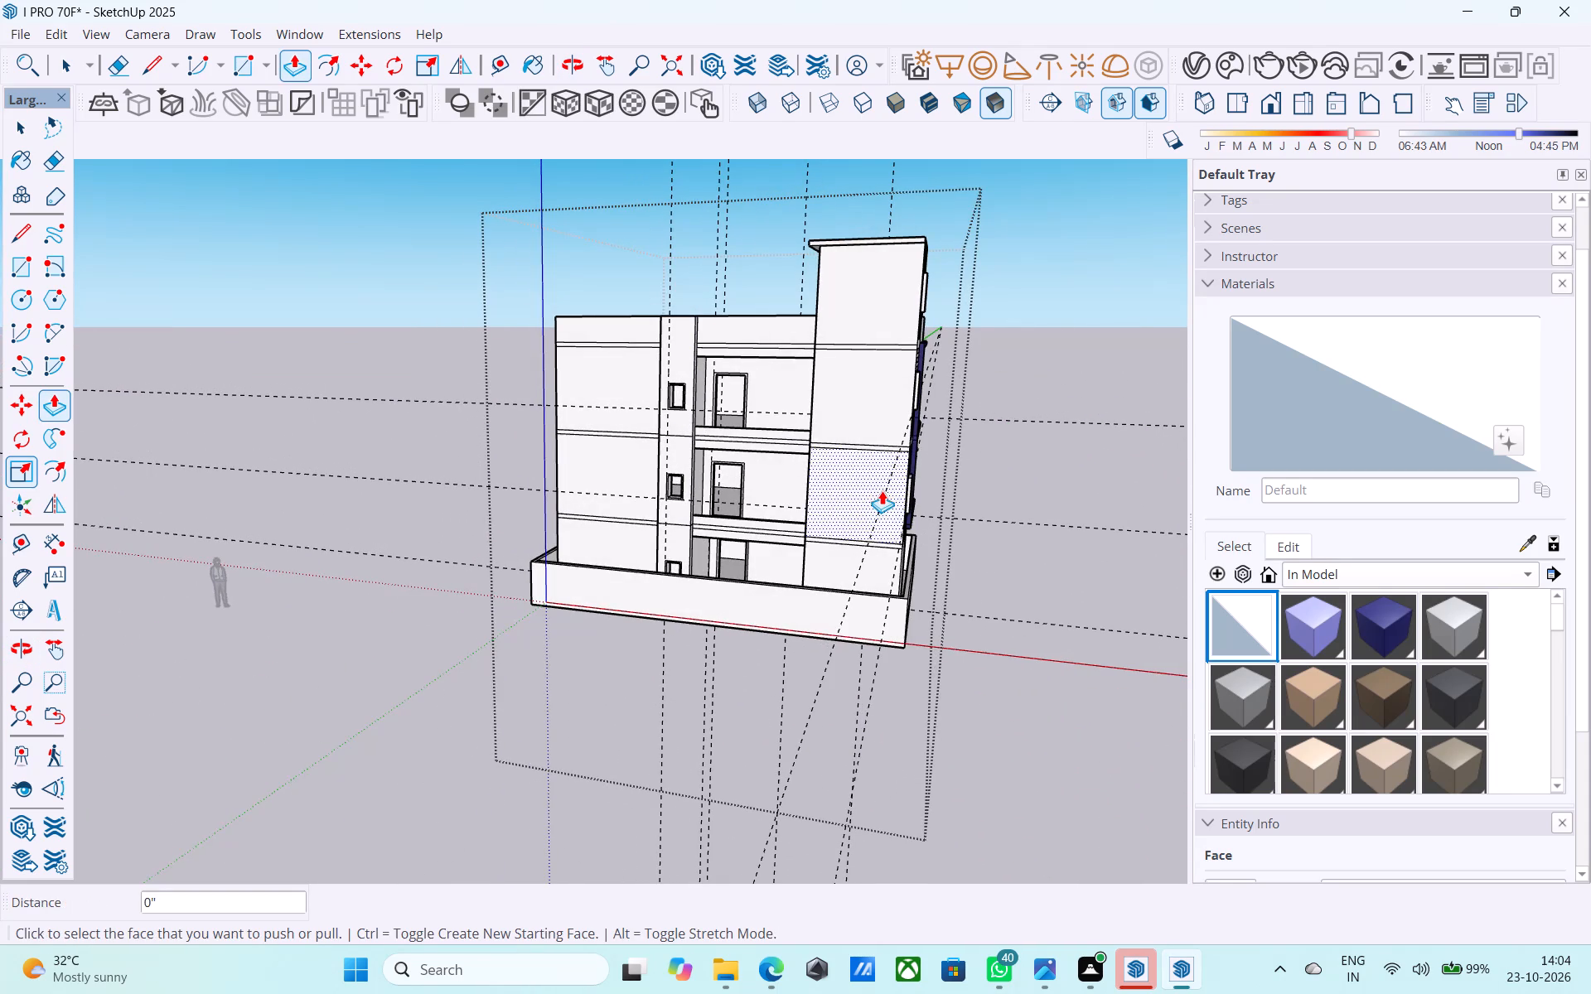
Examine the side elevation's column windows and balconies, and the front elevation's balcony walls from several angles.
{"action": "scroll", "coordinate": [294, 495], "scroll_direction": "down", "scroll_amount": 1}
{"action": "middle_click_drag", "start_coordinate": [776, 450], "coordinate": [741, 479]}
{"action": "scroll", "coordinate": [741, 478], "scroll_direction": "up", "scroll_amount": 15}
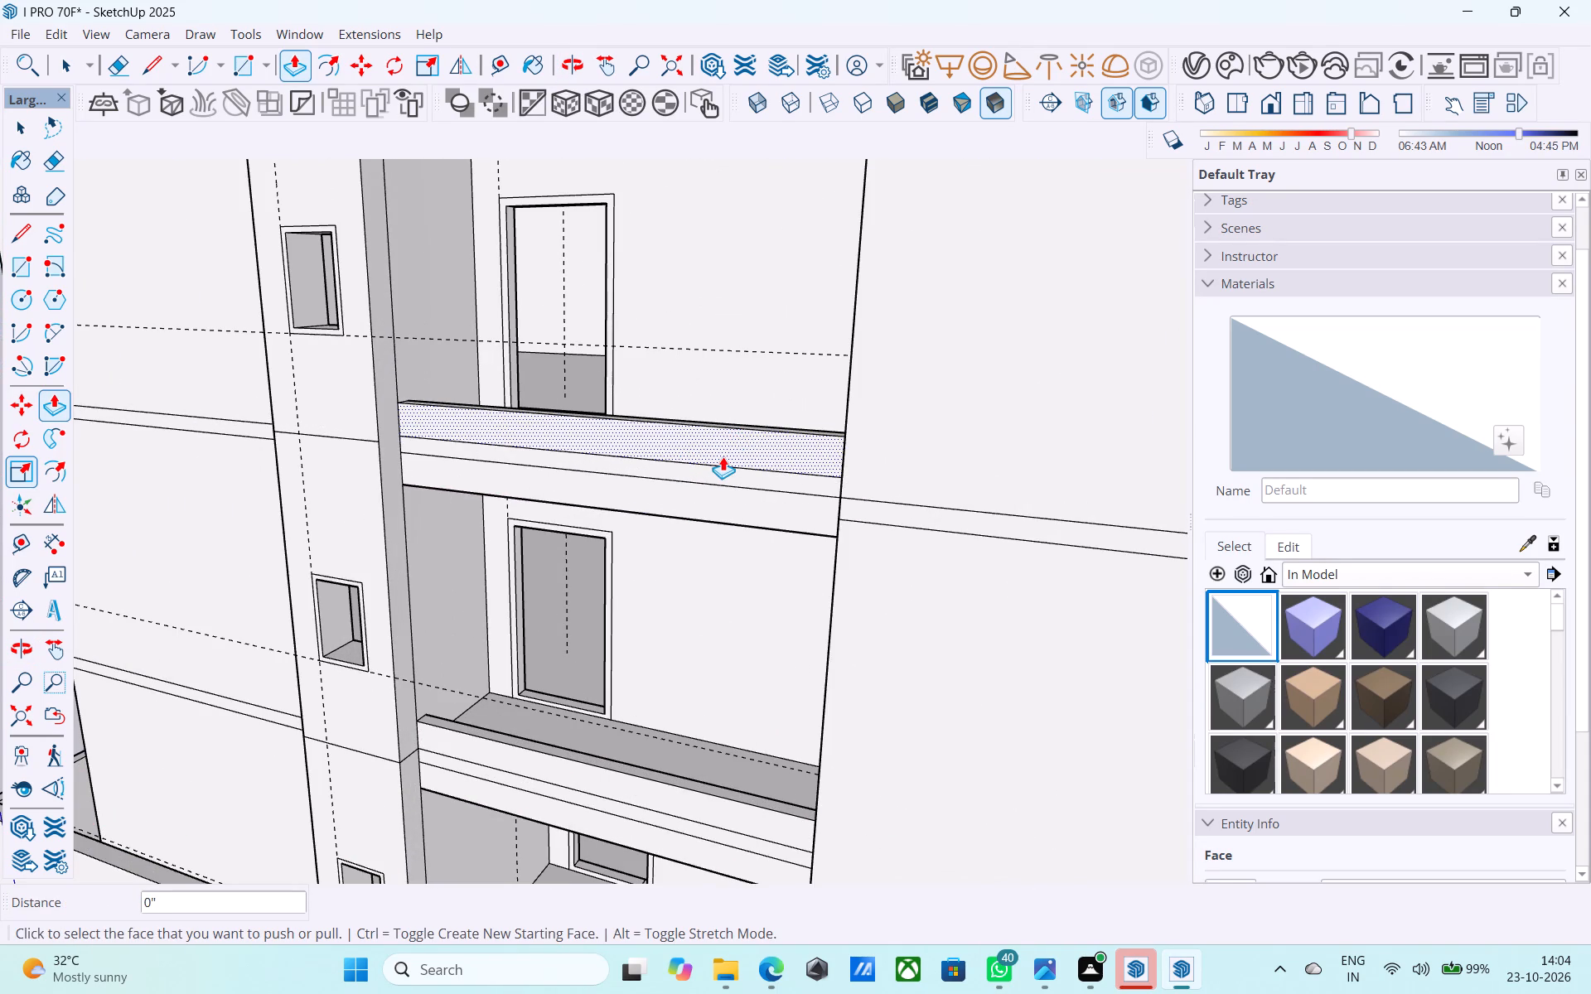
{"action": "middle_click_drag", "start_coordinate": [723, 442], "coordinate": [723, 435]}
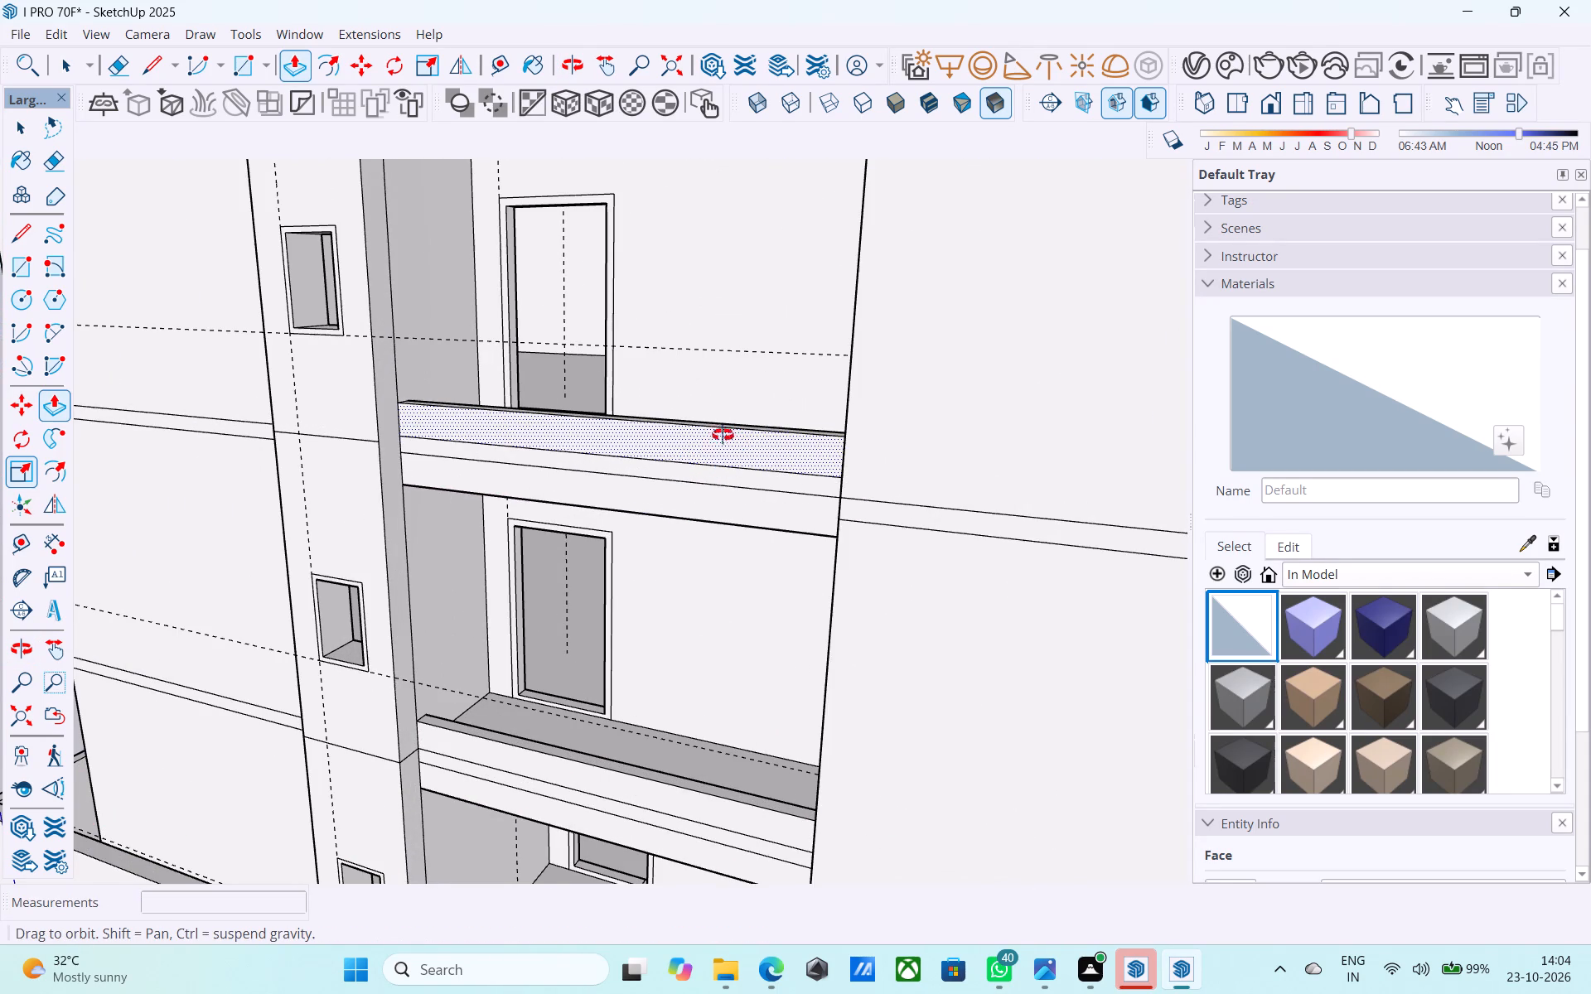
{"action": "middle_click_drag", "start_coordinate": [723, 435], "coordinate": [474, 205]}
{"action": "scroll", "coordinate": [607, 528], "scroll_direction": "up", "scroll_amount": 6}
{"action": "middle_click_drag", "start_coordinate": [611, 556], "coordinate": [579, 403]}
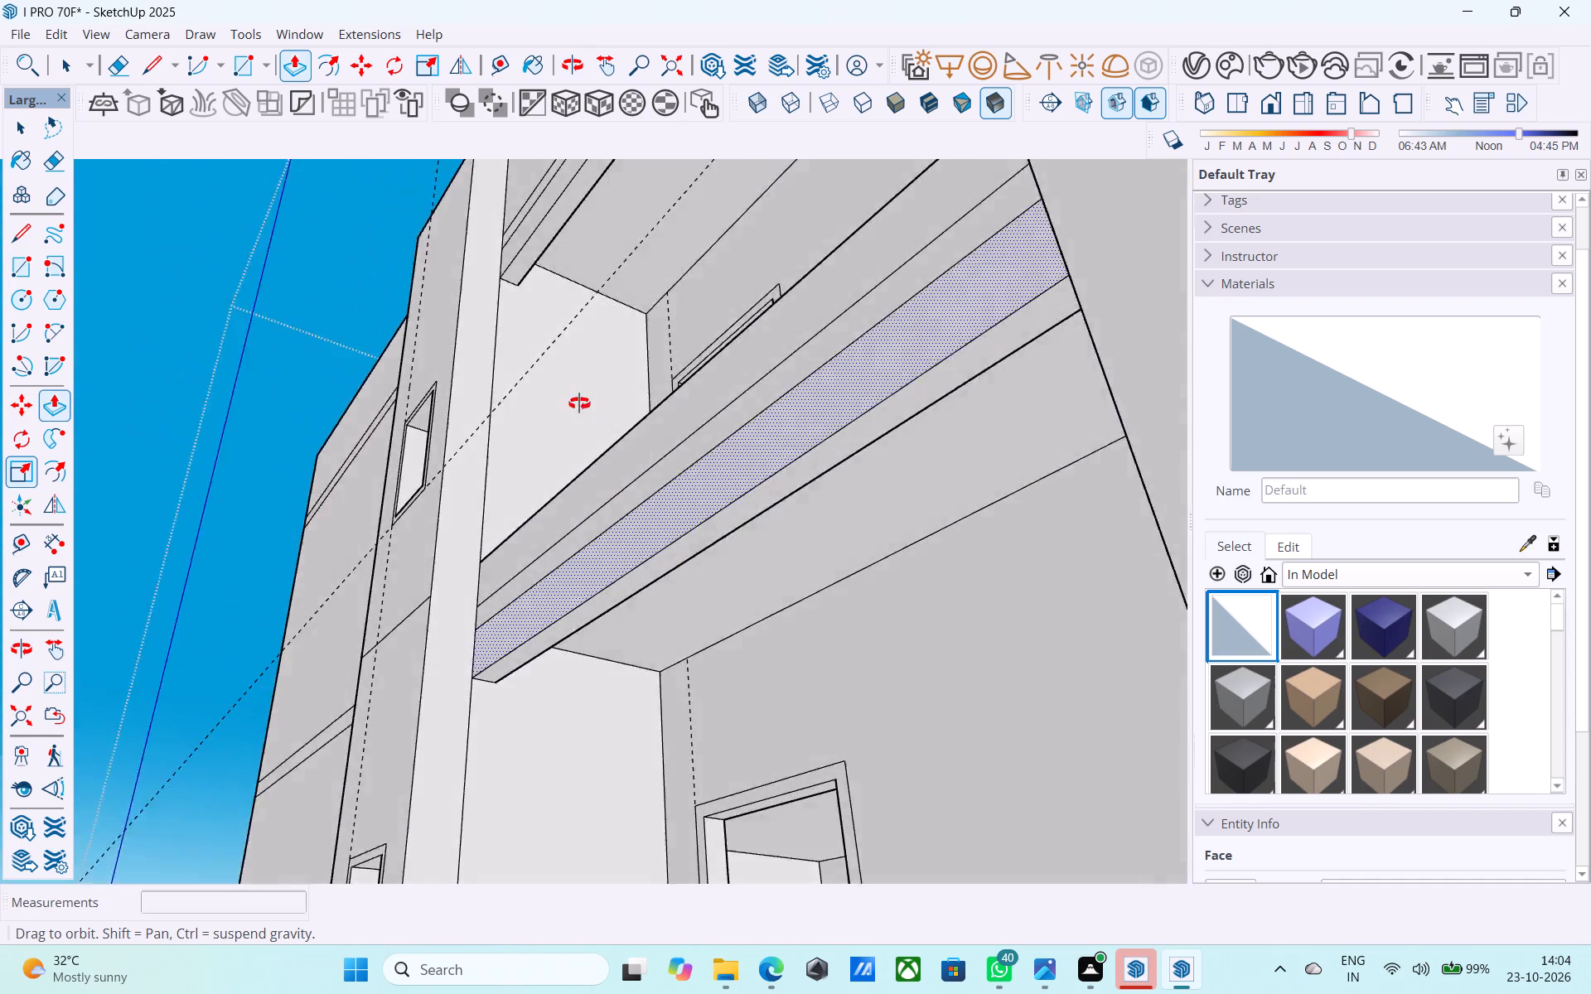
{"action": "middle_click_drag", "start_coordinate": [579, 403], "coordinate": [703, 595]}
{"action": "scroll", "coordinate": [703, 589], "scroll_direction": "up", "scroll_amount": 1}
{"action": "scroll", "coordinate": [702, 498], "scroll_direction": "down", "scroll_amount": 18}
{"action": "middle_click_drag", "start_coordinate": [638, 579], "coordinate": [696, 743]}
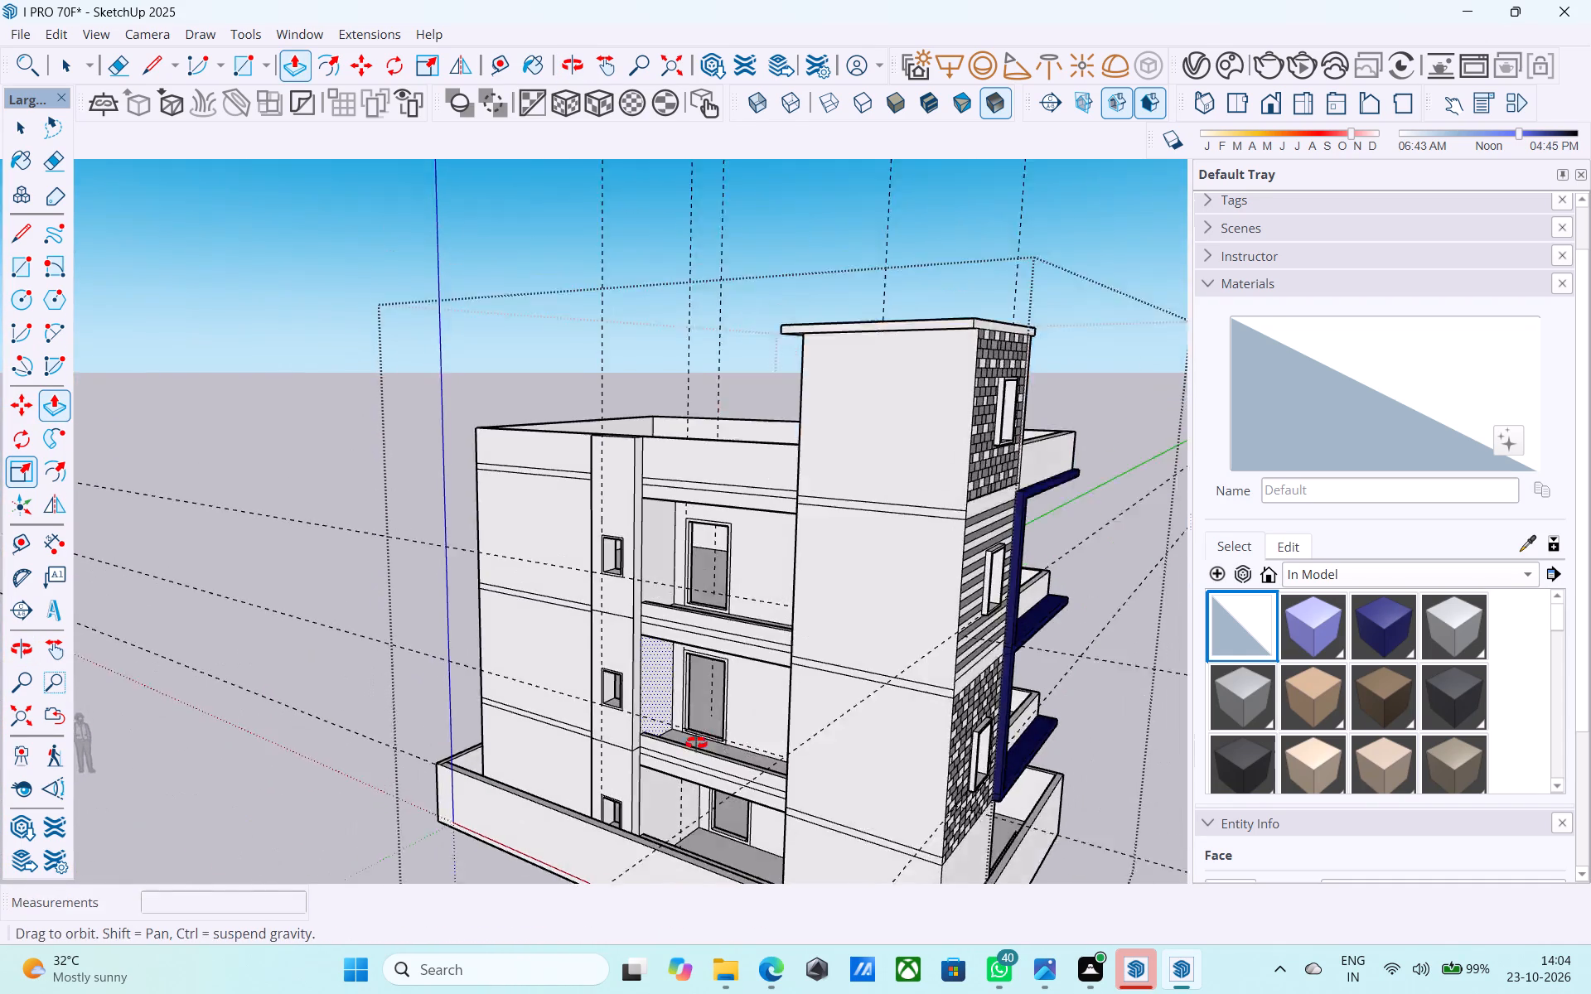
{"action": "middle_click_drag", "start_coordinate": [696, 743], "coordinate": [699, 745]}
{"action": "scroll", "coordinate": [492, 456], "scroll_direction": "down", "scroll_amount": 7}
{"action": "middle_click_drag", "start_coordinate": [703, 566], "coordinate": [280, 559]}
{"action": "middle_click_drag", "start_coordinate": [529, 551], "coordinate": [511, 550]}
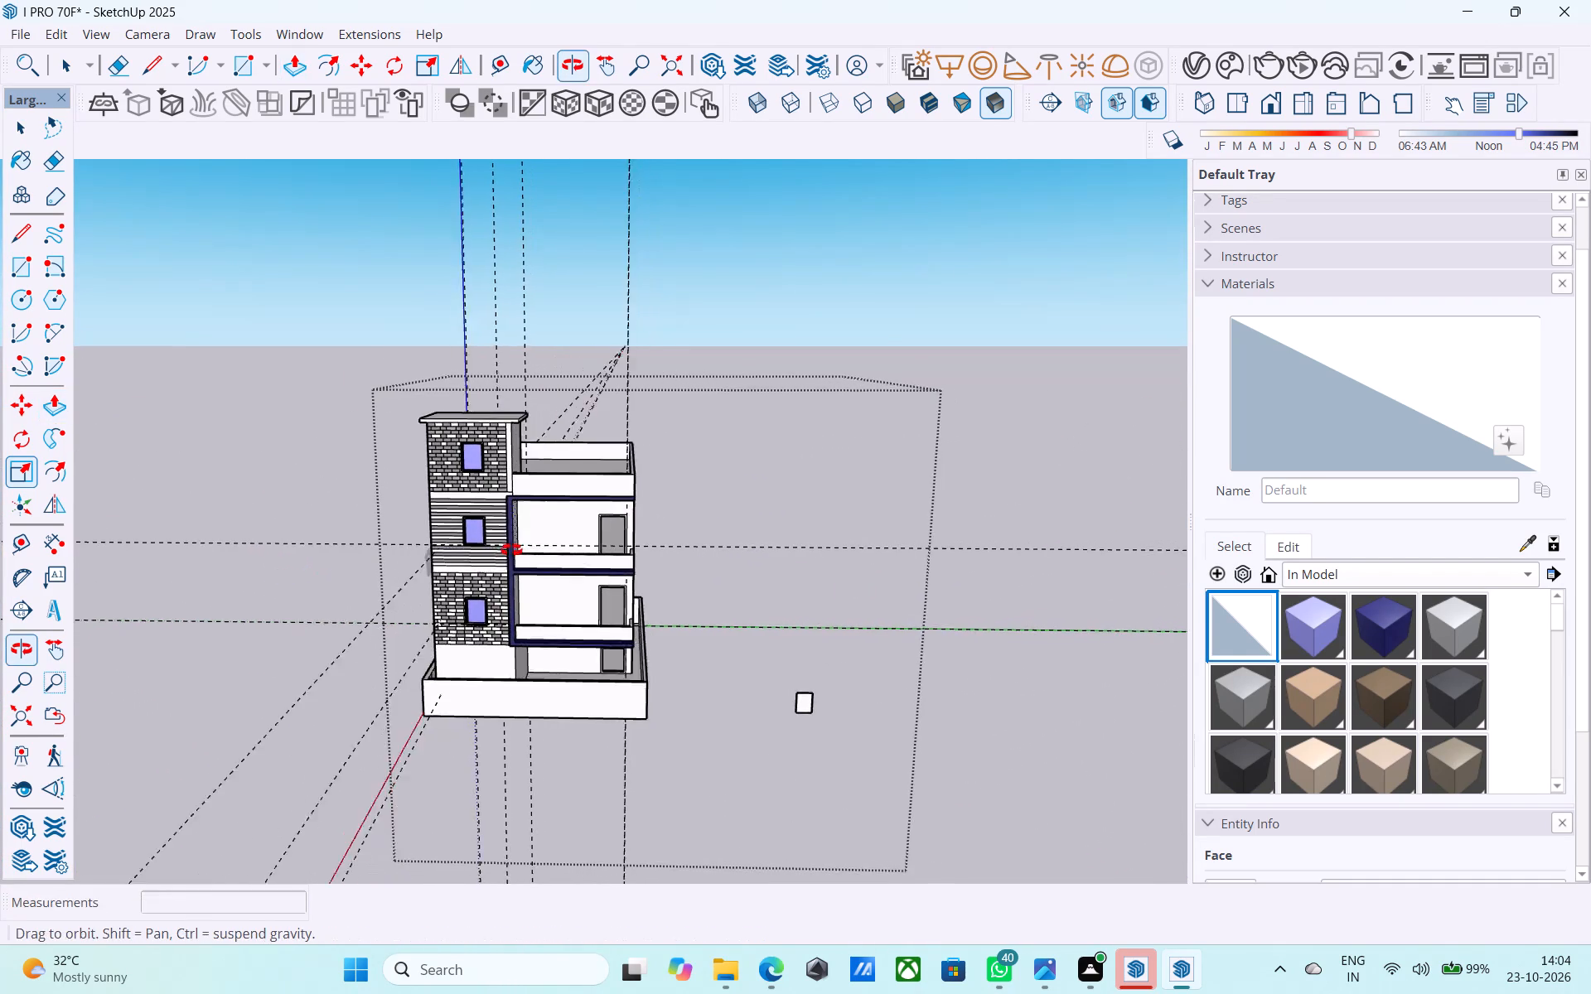
{"action": "middle_click_drag", "start_coordinate": [511, 550], "coordinate": [506, 450]}
{"action": "scroll", "coordinate": [506, 450], "scroll_direction": "up", "scroll_amount": 8}
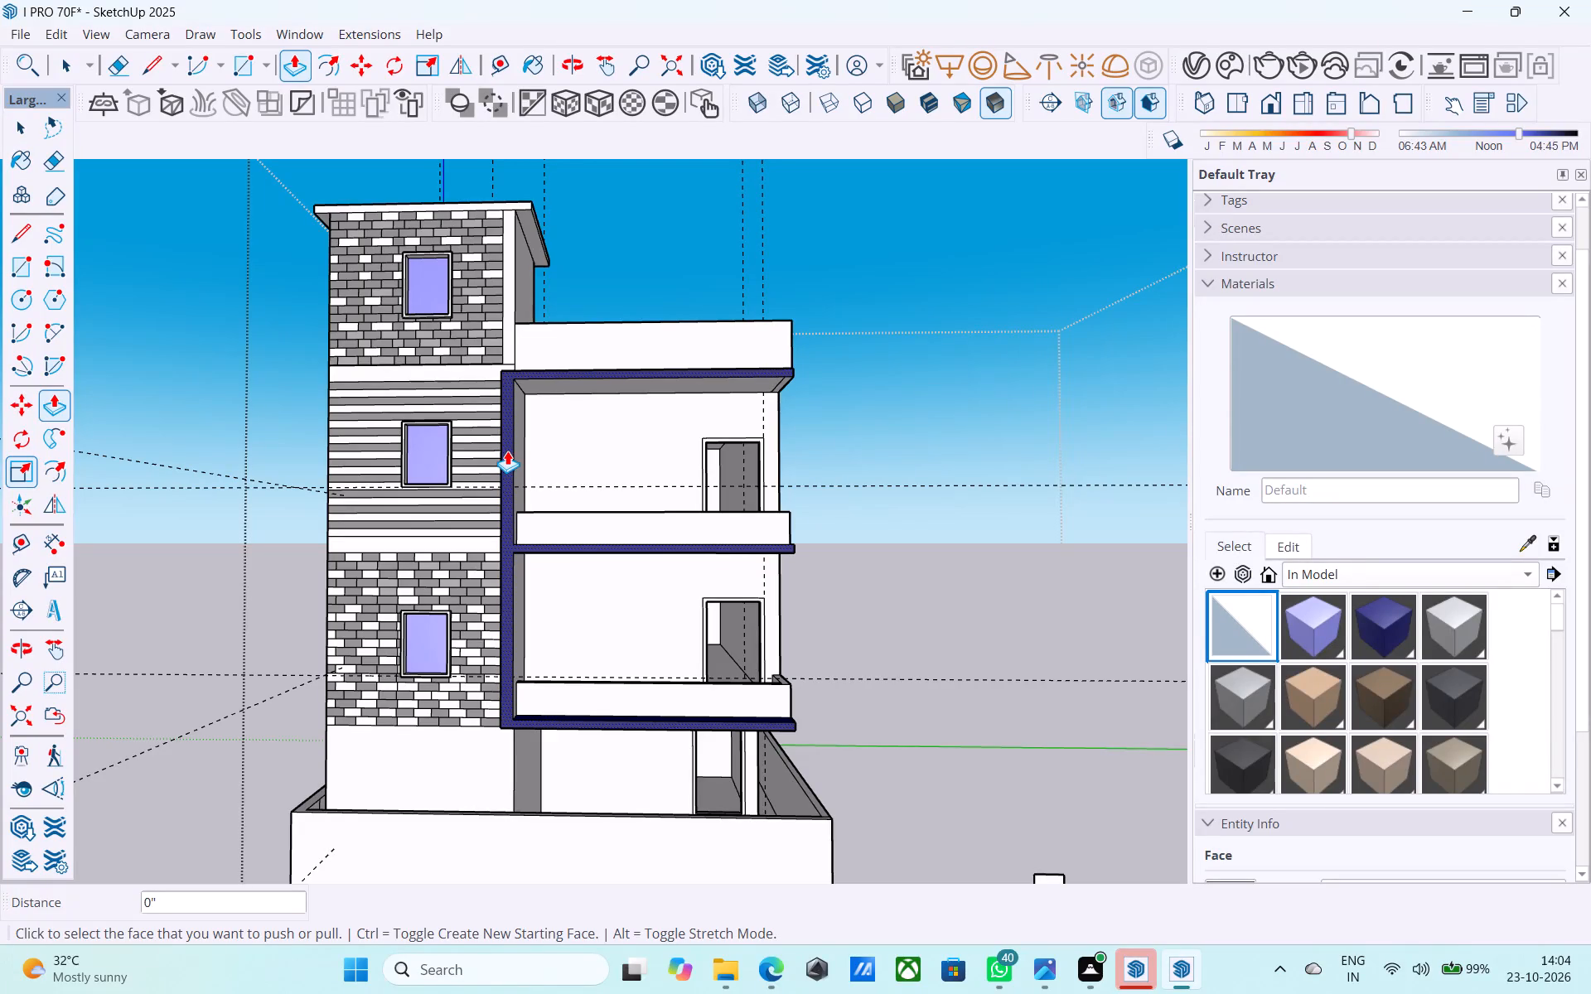
{"action": "scroll", "coordinate": [508, 449], "scroll_direction": "down", "scroll_amount": 7}
{"action": "middle_click_drag", "start_coordinate": [508, 449], "coordinate": [353, 494]}
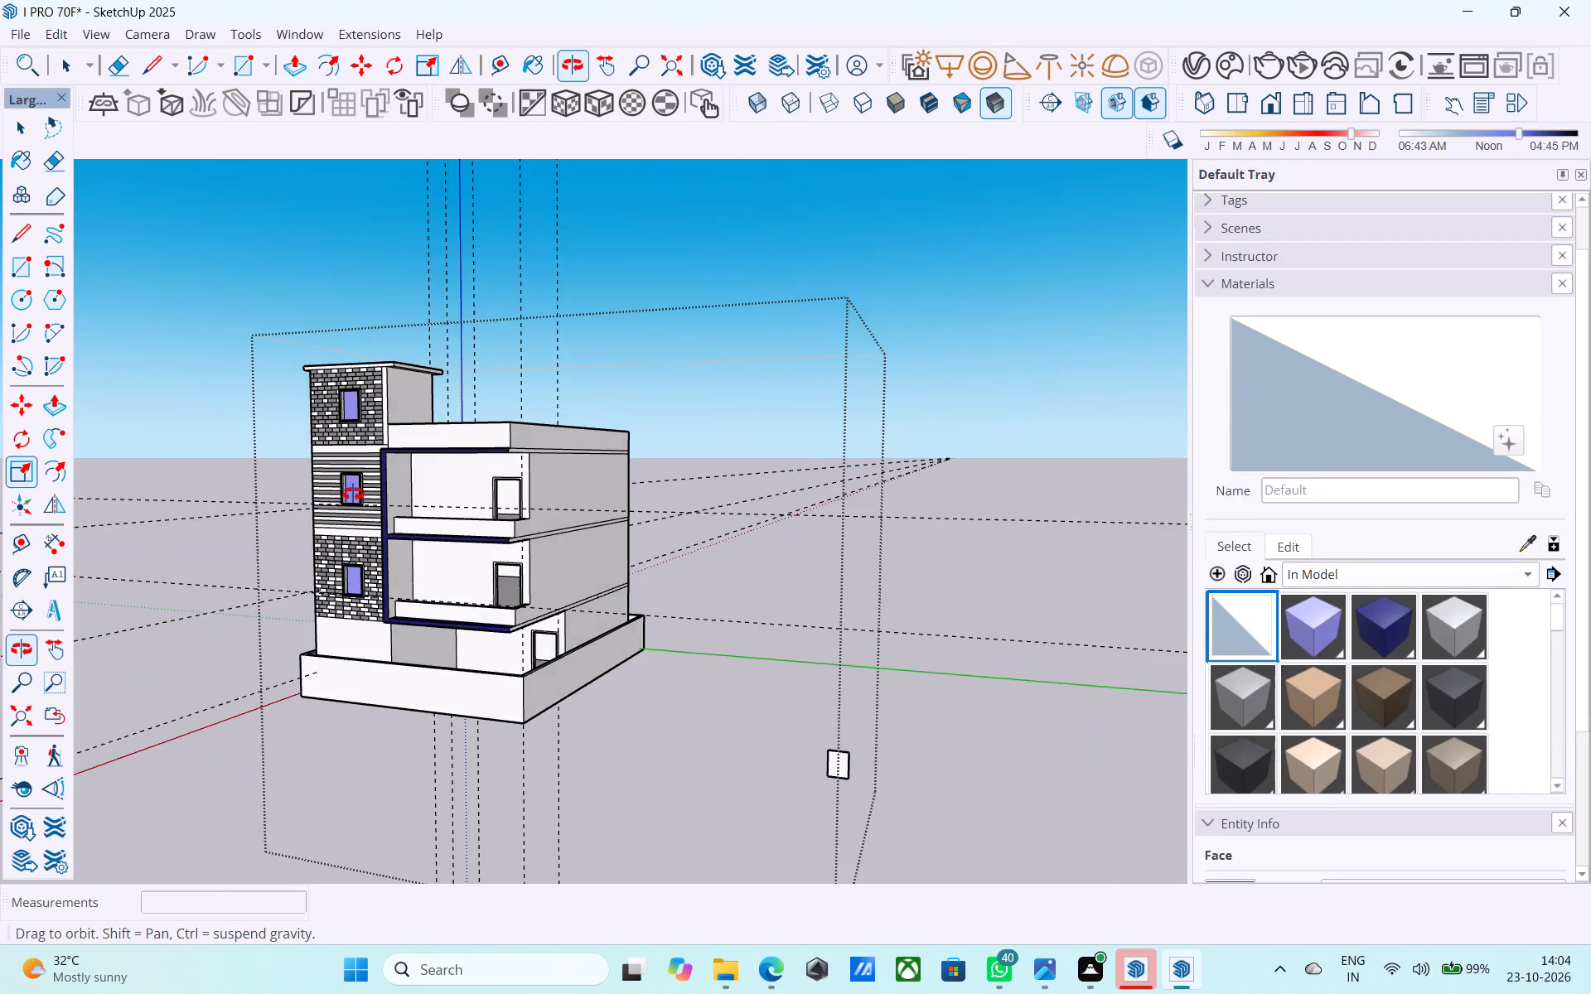
{"action": "middle_click_drag", "start_coordinate": [353, 494], "coordinate": [494, 563]}
{"action": "scroll", "coordinate": [553, 545], "scroll_direction": "up", "scroll_amount": 6}
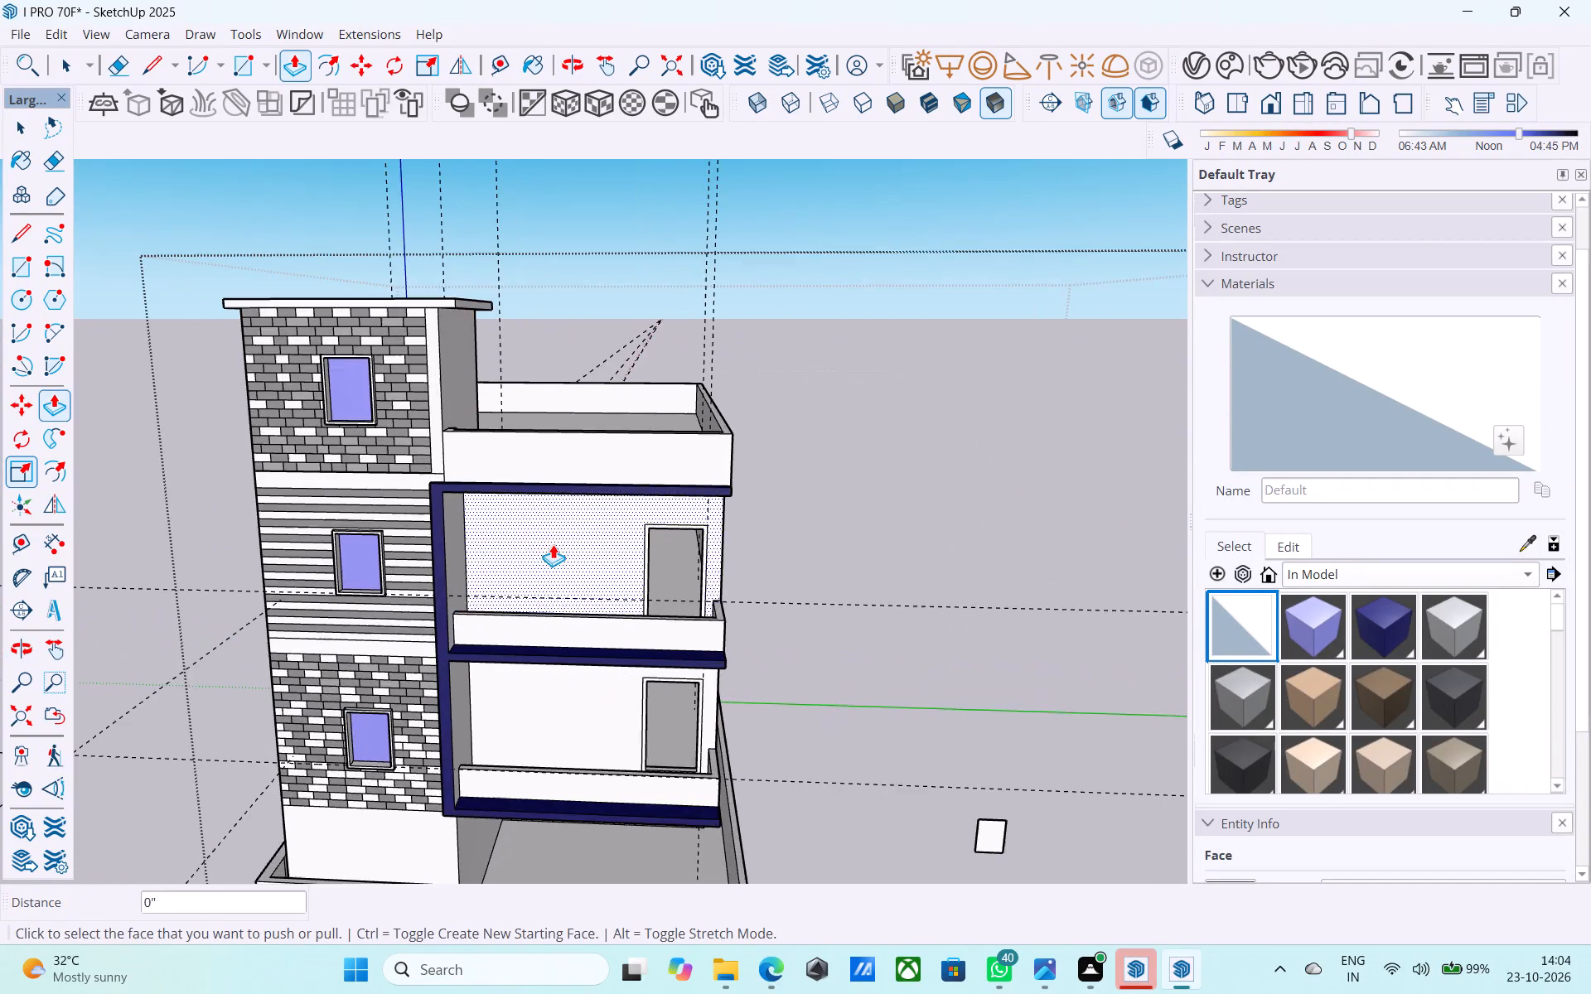
Place a horizontal guide 3' above the base edge of the upper balcony's recessed wall.
{"action": "middle_click_drag", "start_coordinate": [554, 551], "coordinate": [567, 591]}
{"action": "scroll", "coordinate": [587, 466], "scroll_direction": "down", "scroll_amount": 6}
{"action": "middle_click_drag", "start_coordinate": [591, 578], "coordinate": [589, 653]}
{"action": "scroll", "coordinate": [589, 653], "scroll_direction": "up", "scroll_amount": 7}
{"action": "middle_click_drag", "start_coordinate": [589, 652], "coordinate": [587, 683]}
{"action": "scroll", "coordinate": [600, 627], "scroll_direction": "up", "scroll_amount": 5}
{"action": "key", "text": "t"}
{"action": "scroll", "coordinate": [600, 625], "scroll_direction": "up", "scroll_amount": 6}
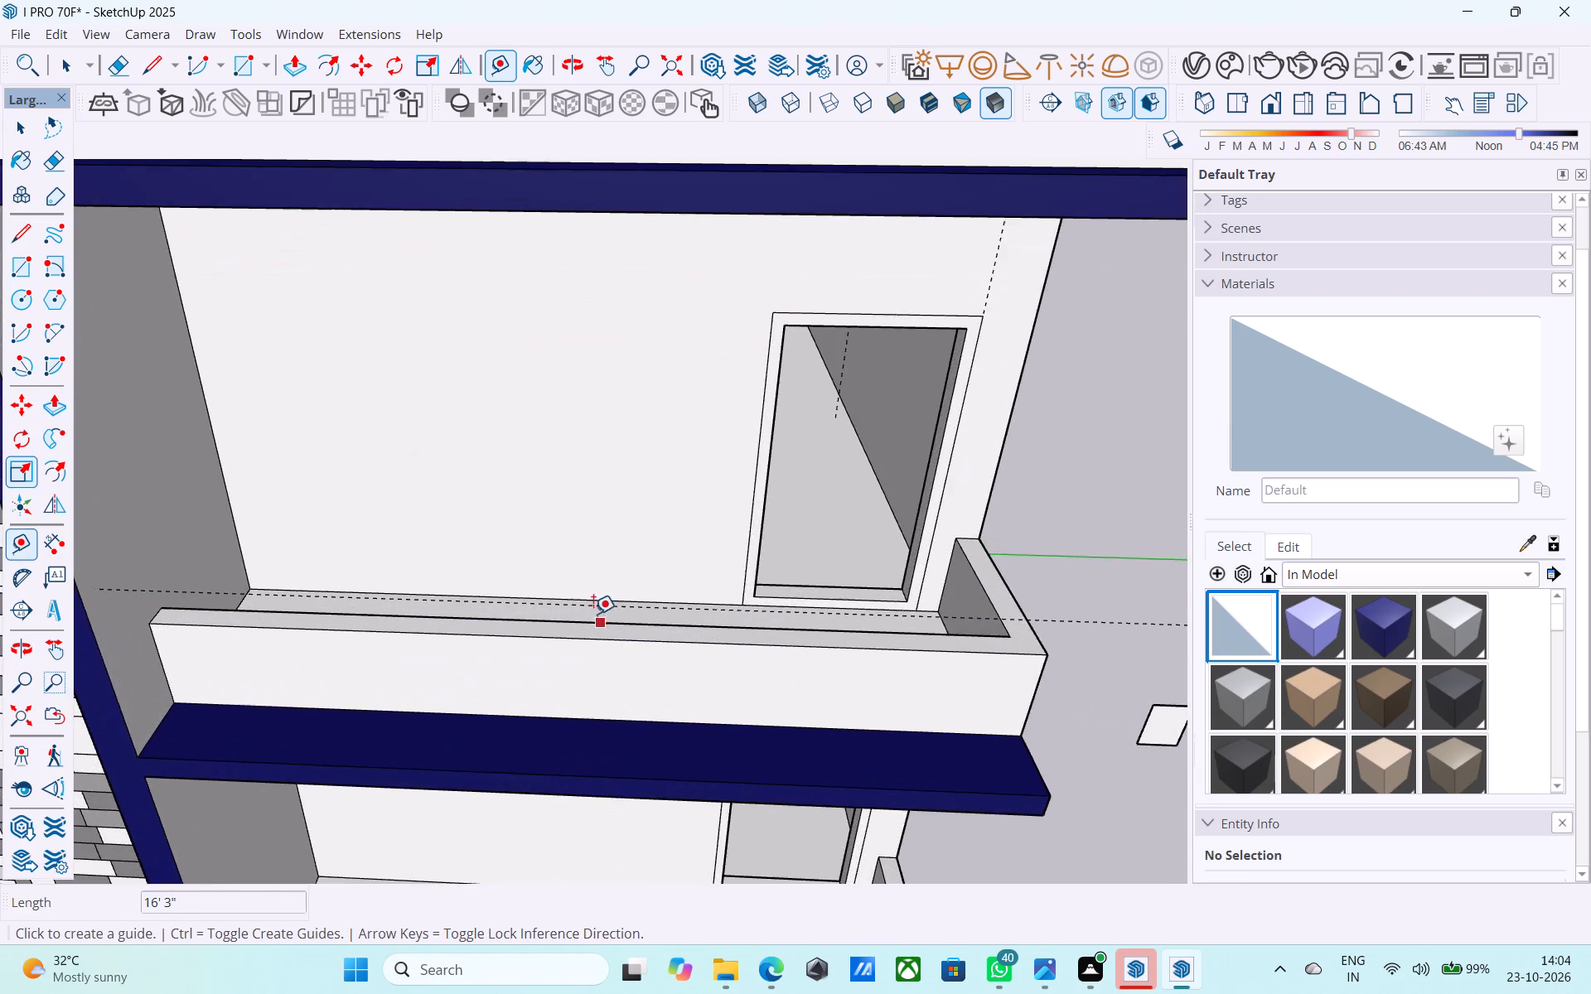
{"action": "scroll", "coordinate": [593, 614], "scroll_direction": "up", "scroll_amount": 5}
{"action": "left_click", "coordinate": [591, 595]}
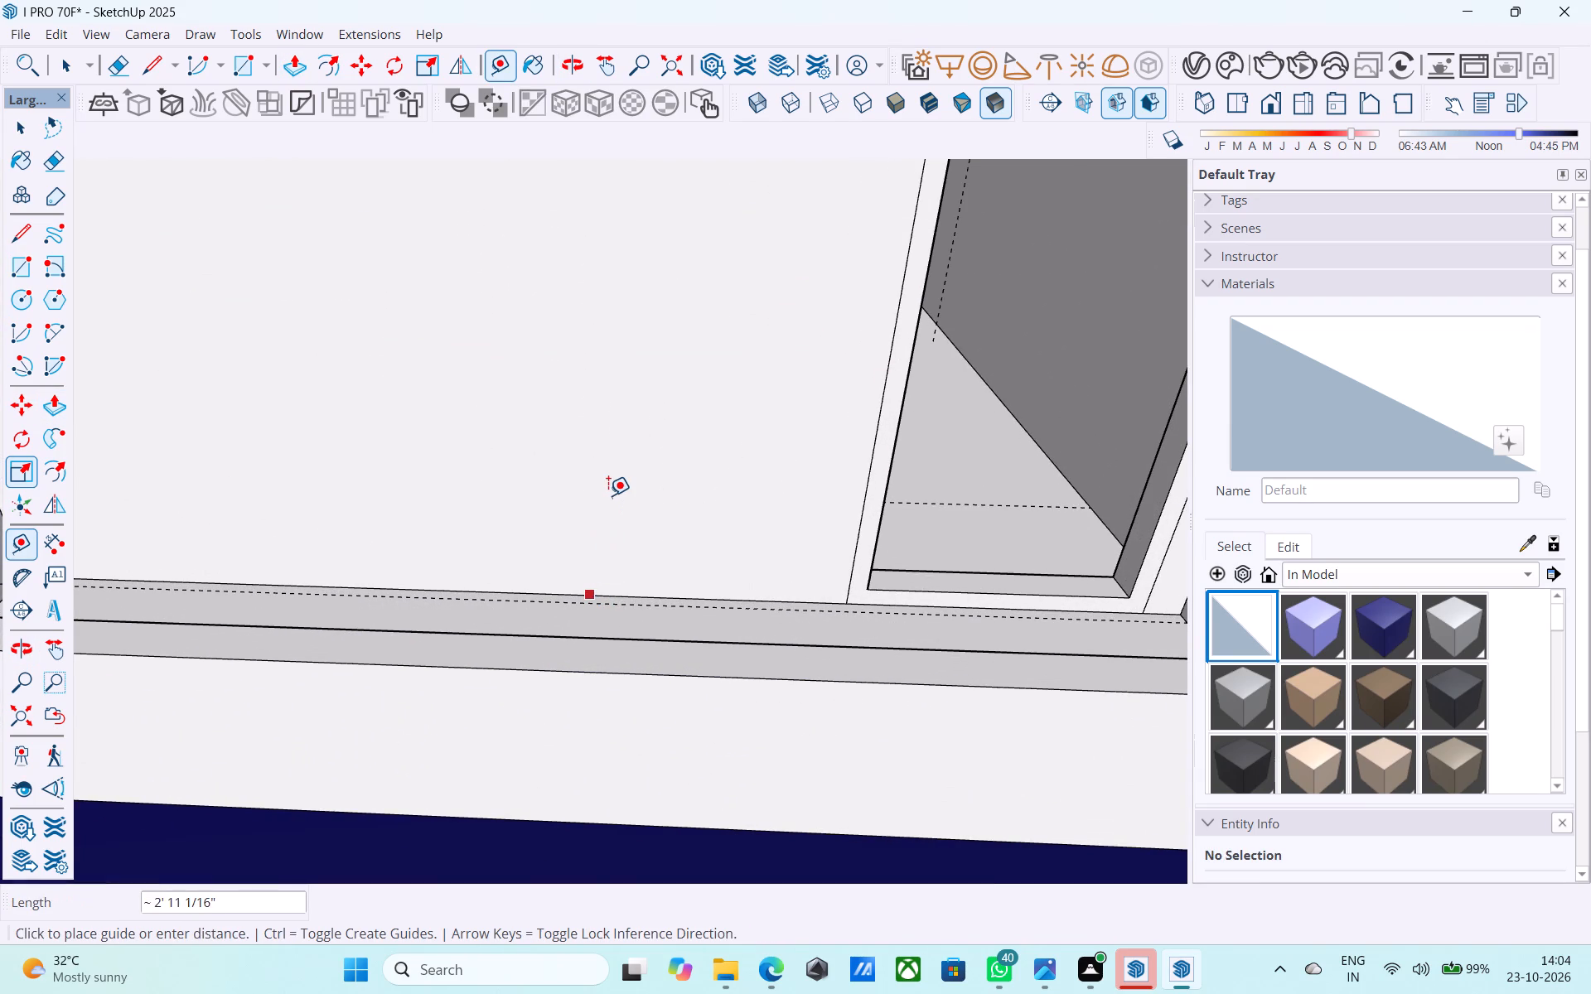
{"action": "middle_click_drag", "start_coordinate": [592, 492], "coordinate": [334, 406]}
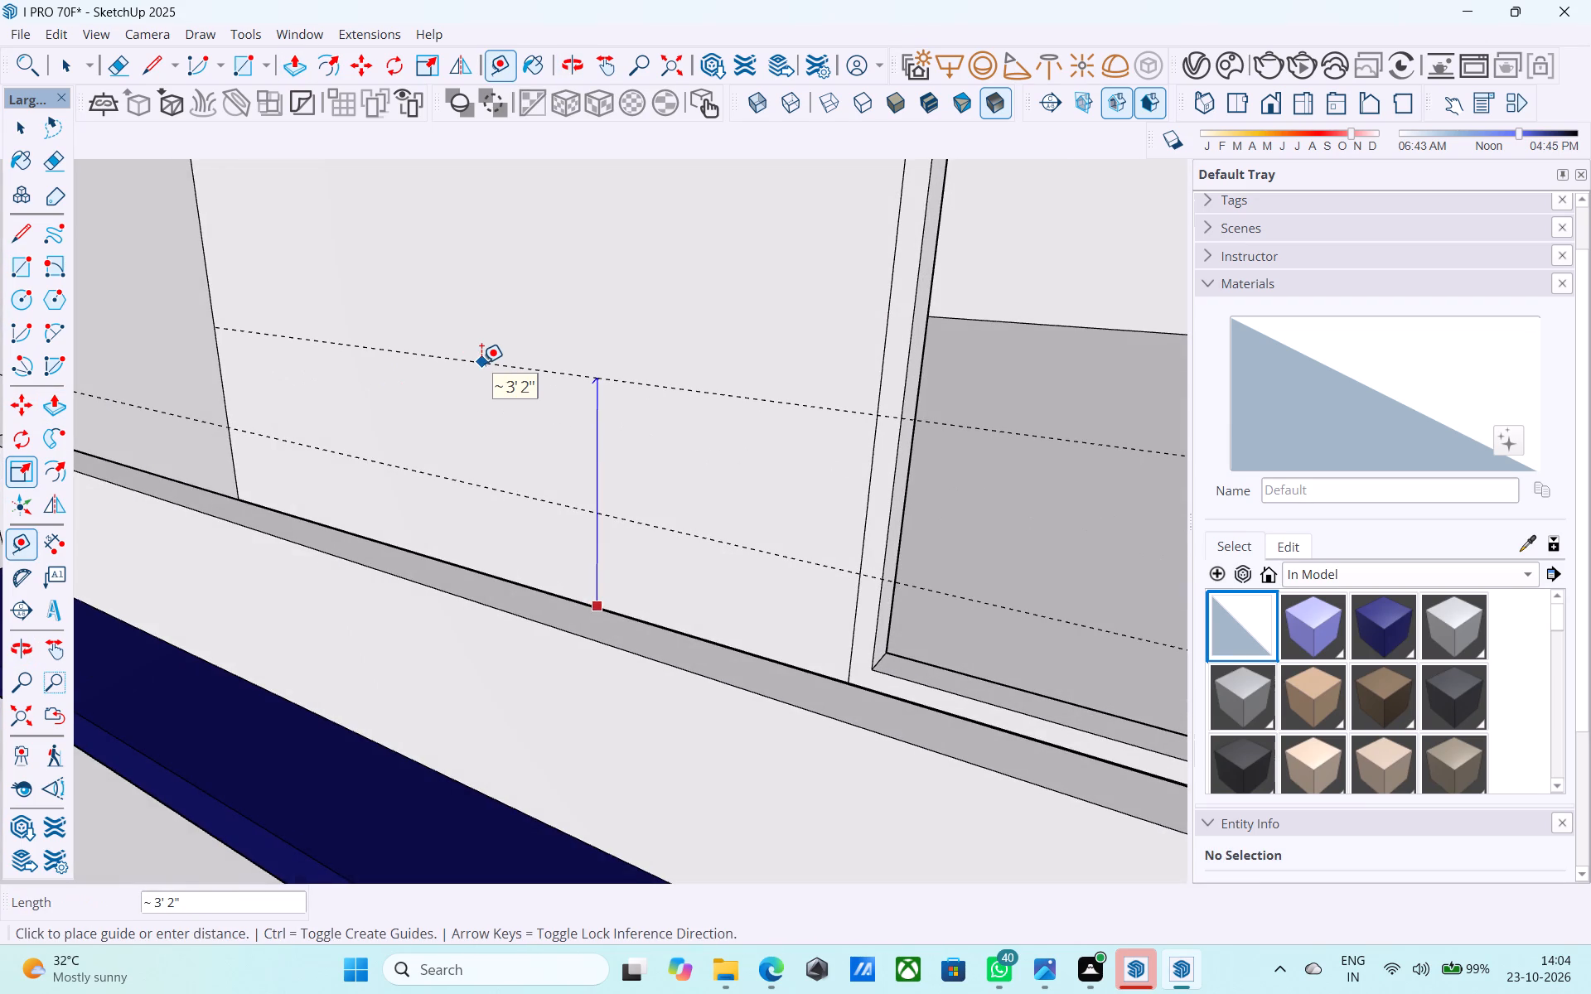
{"action": "type", "text": "3'"}
{"action": "key", "text": "Return"}
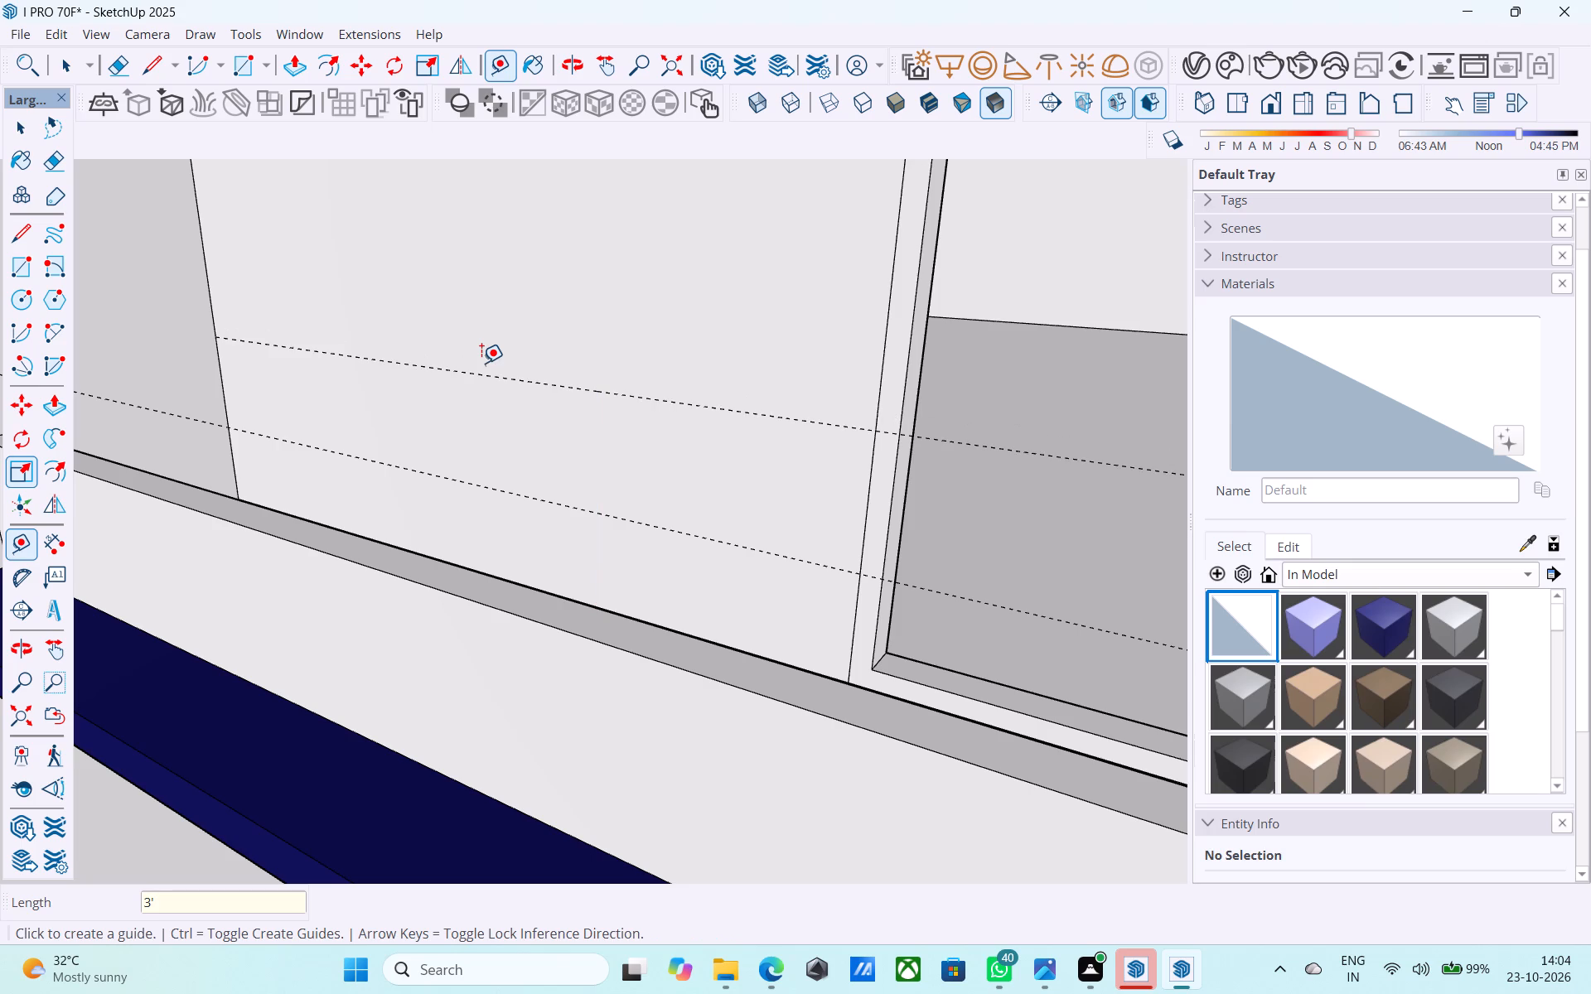
Place a vertical guide 1' from the upper balcony door frame's outer edge, on the side towards the brick-clad tower.
{"action": "left_click", "coordinate": [887, 355]}
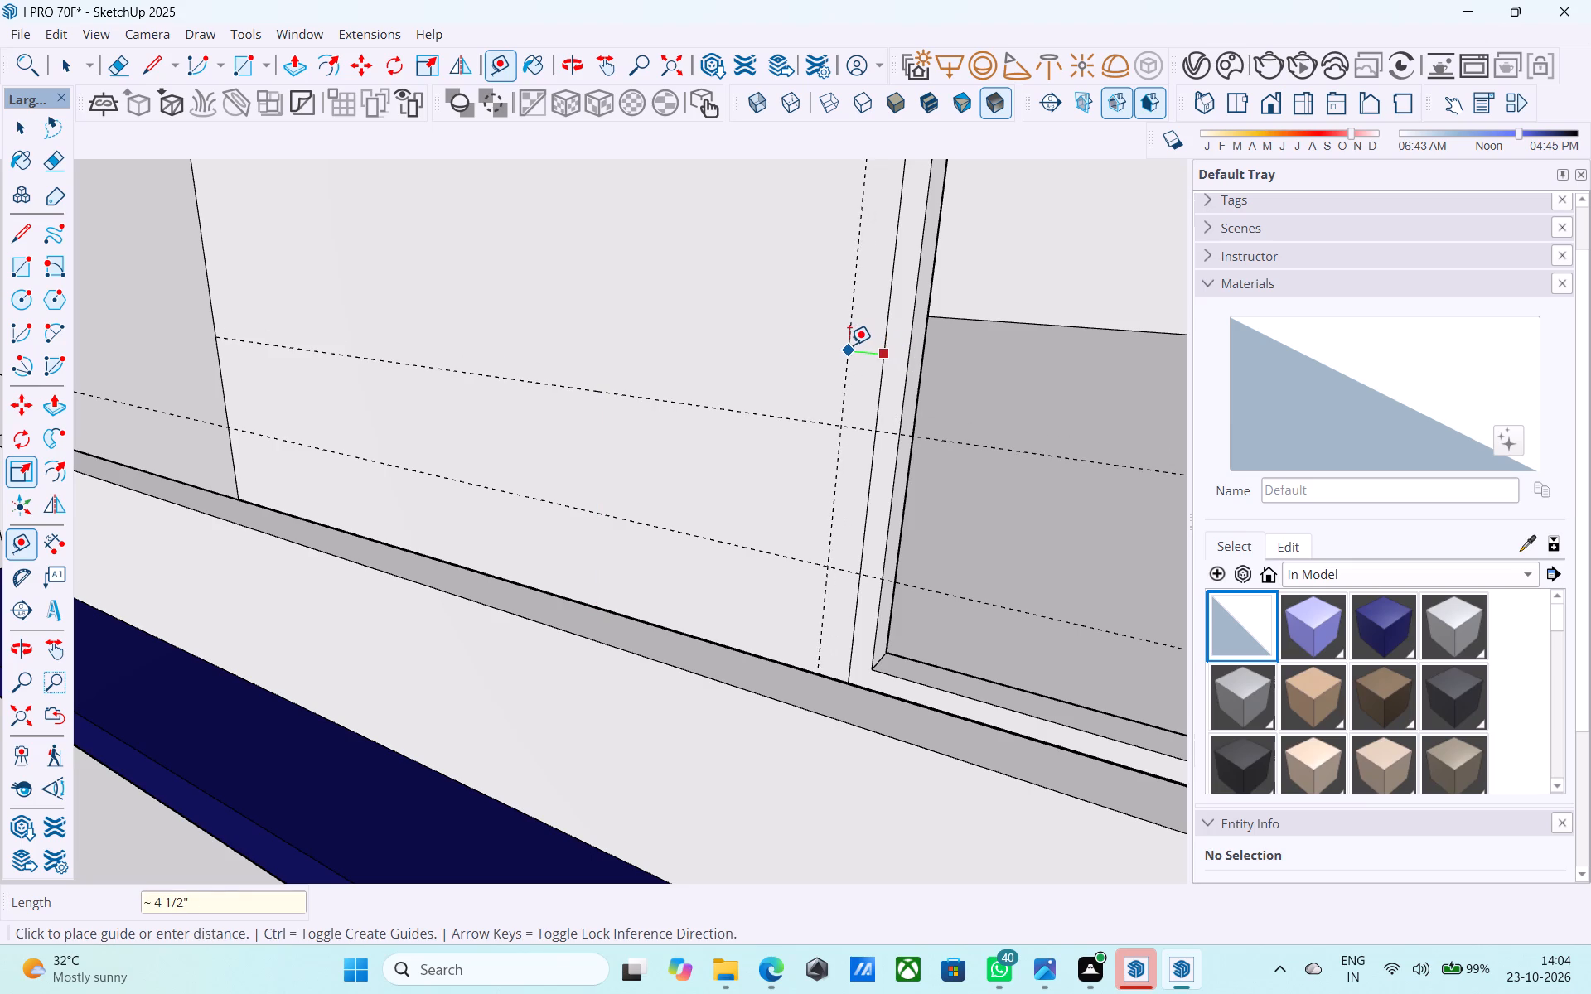
{"action": "type", "text": "1'"}
{"action": "key", "text": "Return"}
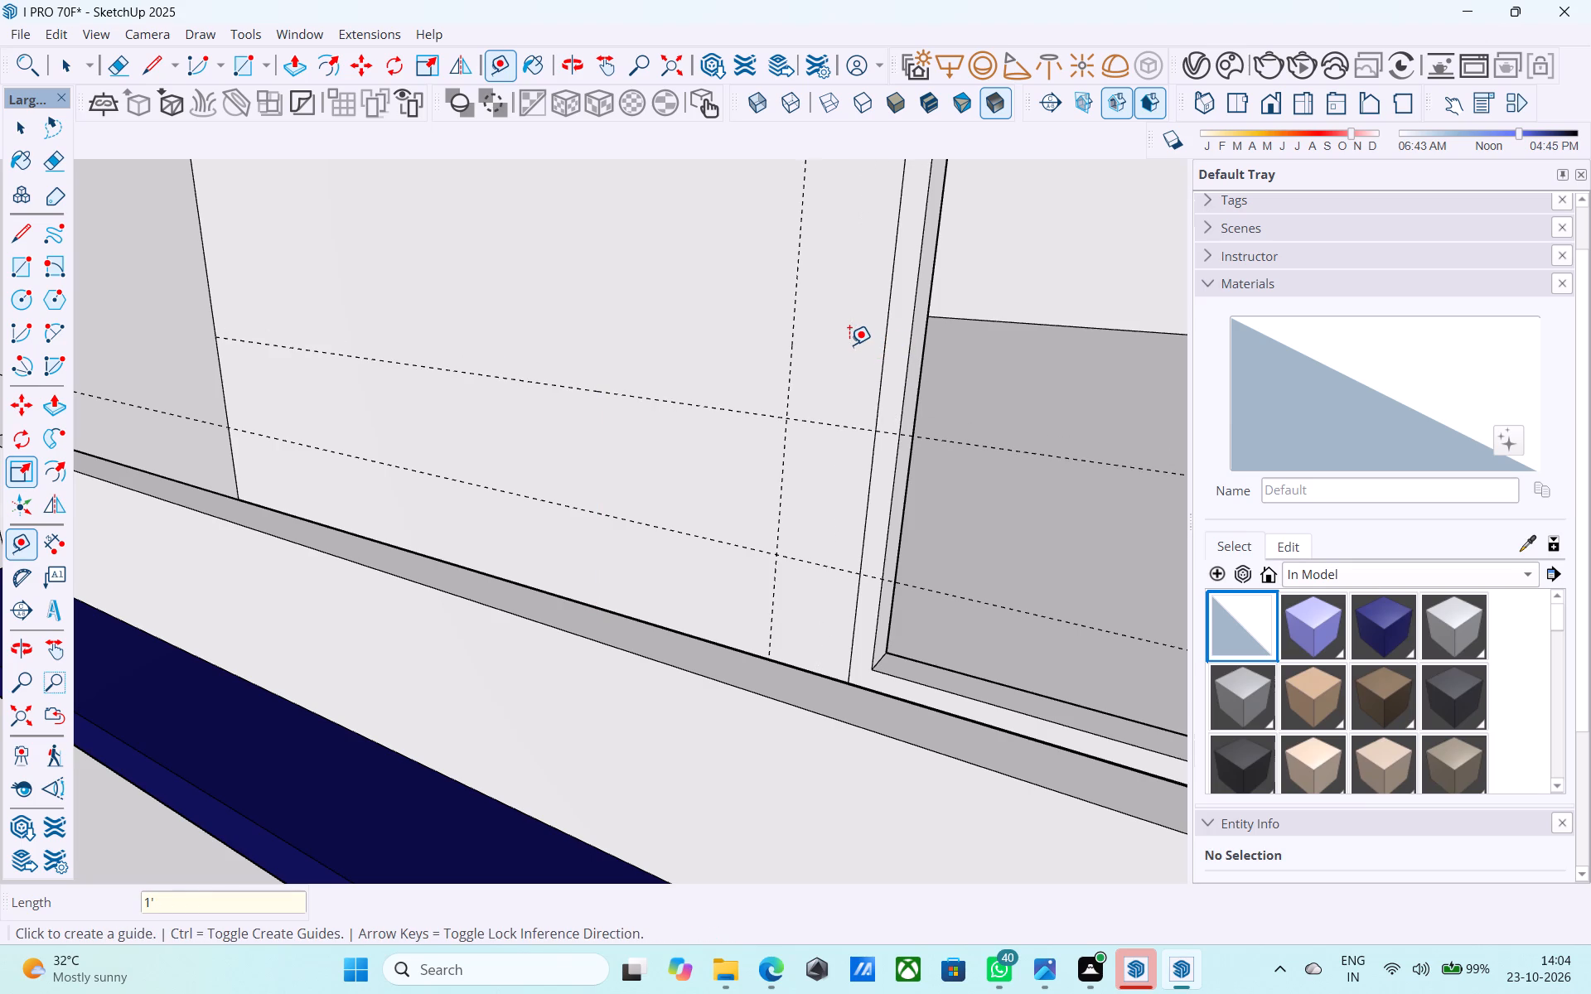
Place a horizontal guide 3' above the base edge of the lower balcony's recessed wall.
{"action": "scroll", "coordinate": [877, 331], "scroll_direction": "down", "scroll_amount": 15}
{"action": "scroll", "coordinate": [835, 391], "scroll_direction": "down", "scroll_amount": 6}
{"action": "middle_click_drag", "start_coordinate": [801, 508], "coordinate": [797, 627]}
{"action": "scroll", "coordinate": [795, 627], "scroll_direction": "up", "scroll_amount": 6}
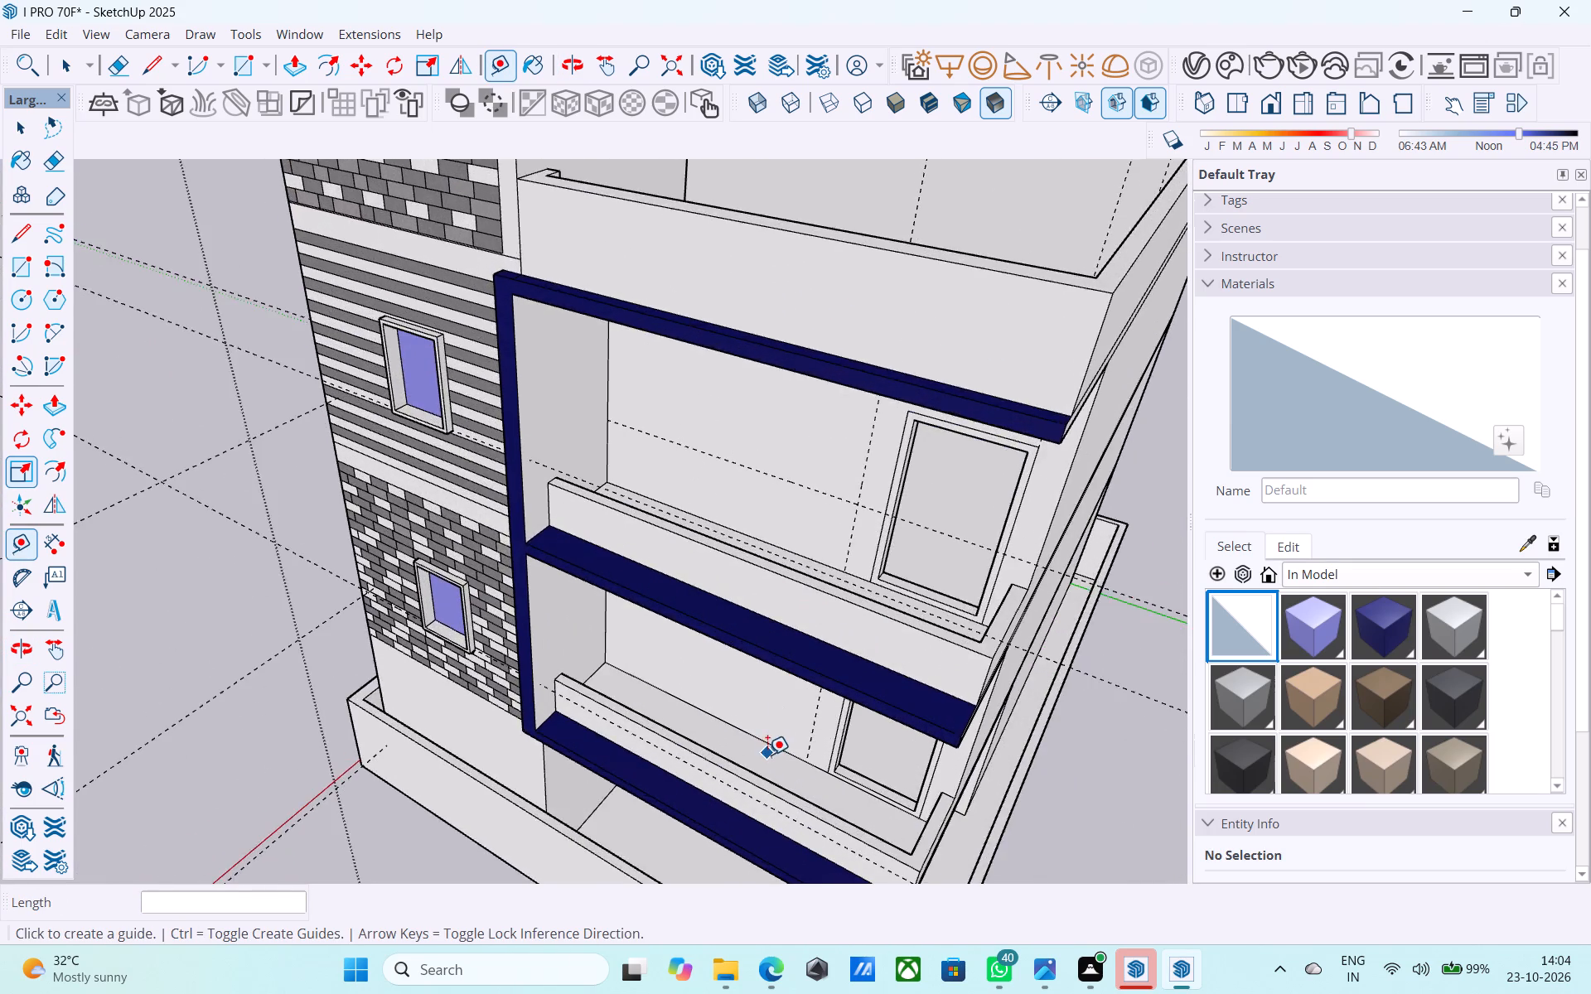
{"action": "scroll", "coordinate": [767, 755], "scroll_direction": "up", "scroll_amount": 2}
{"action": "left_click", "coordinate": [767, 741]}
{"action": "middle_click_drag", "start_coordinate": [762, 669], "coordinate": [698, 444]}
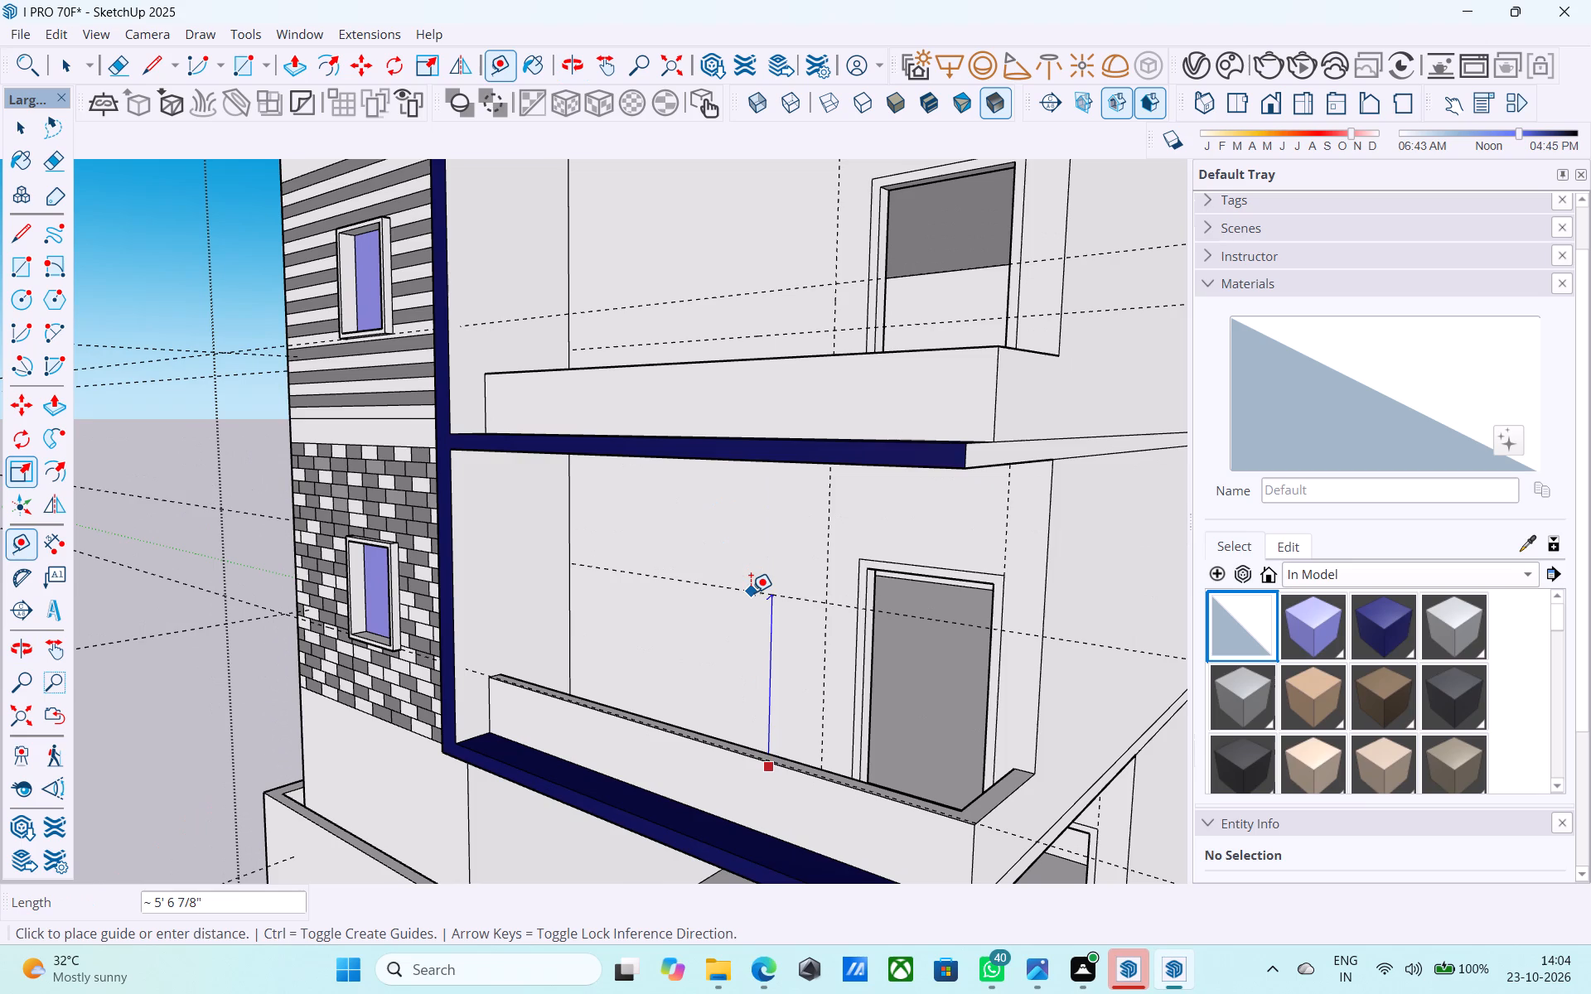
{"action": "type", "text": "3'"}
{"action": "key", "text": "Return"}
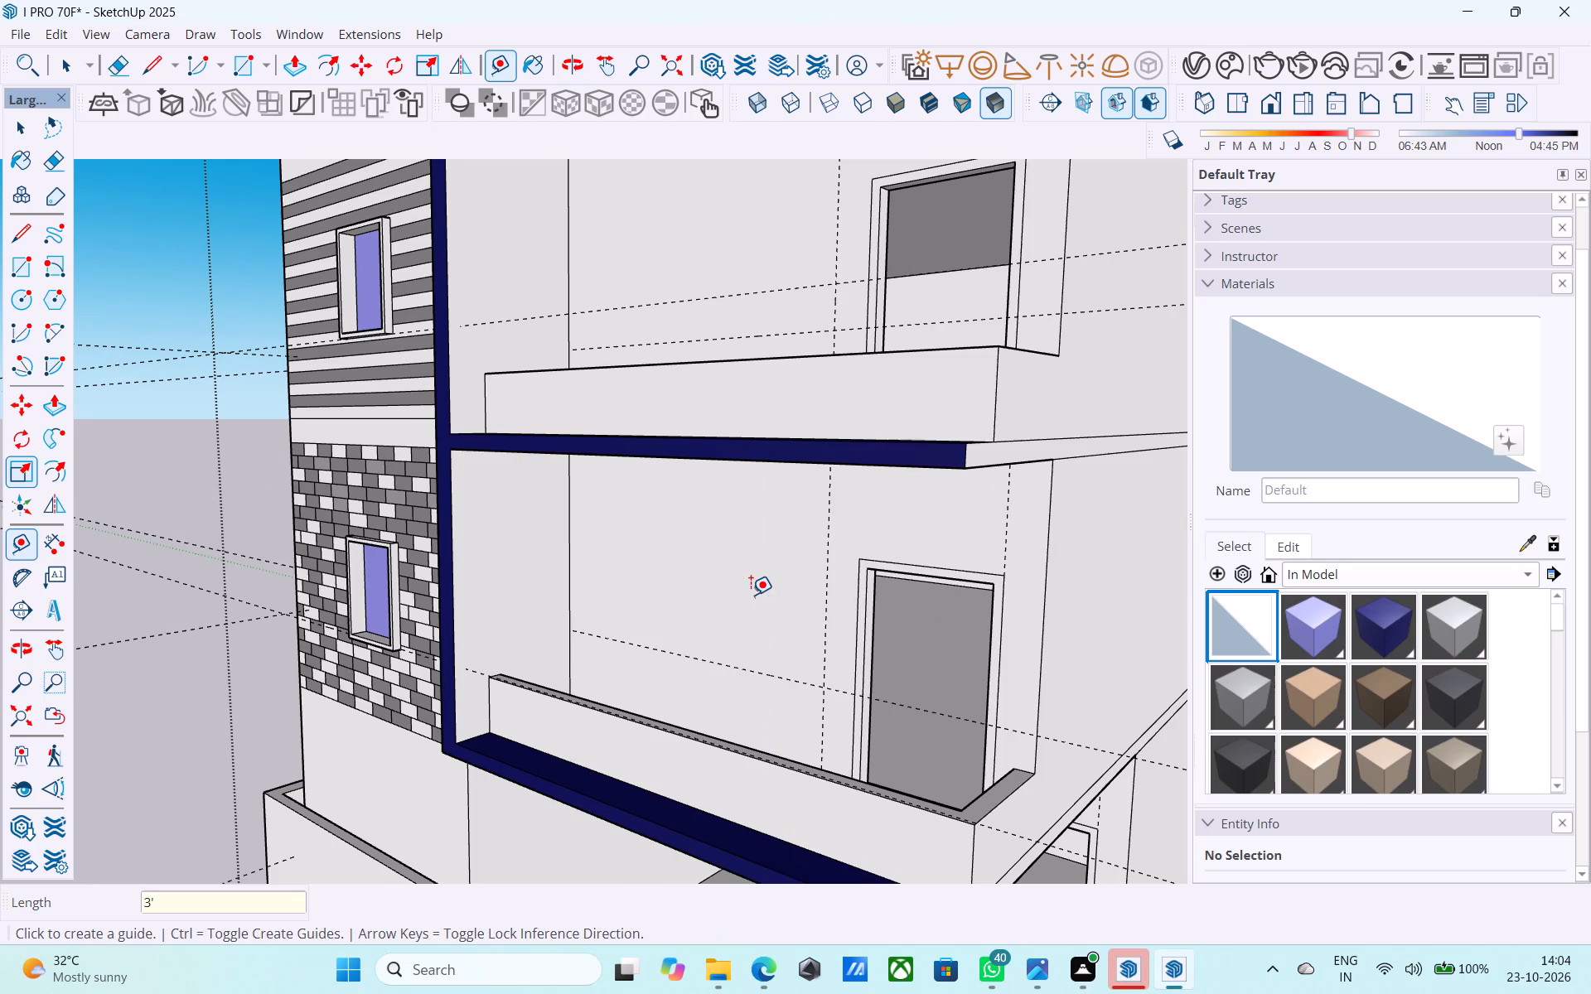
Place a horizontal guide 3' above the base edge of the ground-floor wall beneath the balconies.
{"action": "scroll", "coordinate": [751, 593], "scroll_direction": "down", "scroll_amount": 14}
{"action": "scroll", "coordinate": [828, 698], "scroll_direction": "up", "scroll_amount": 14}
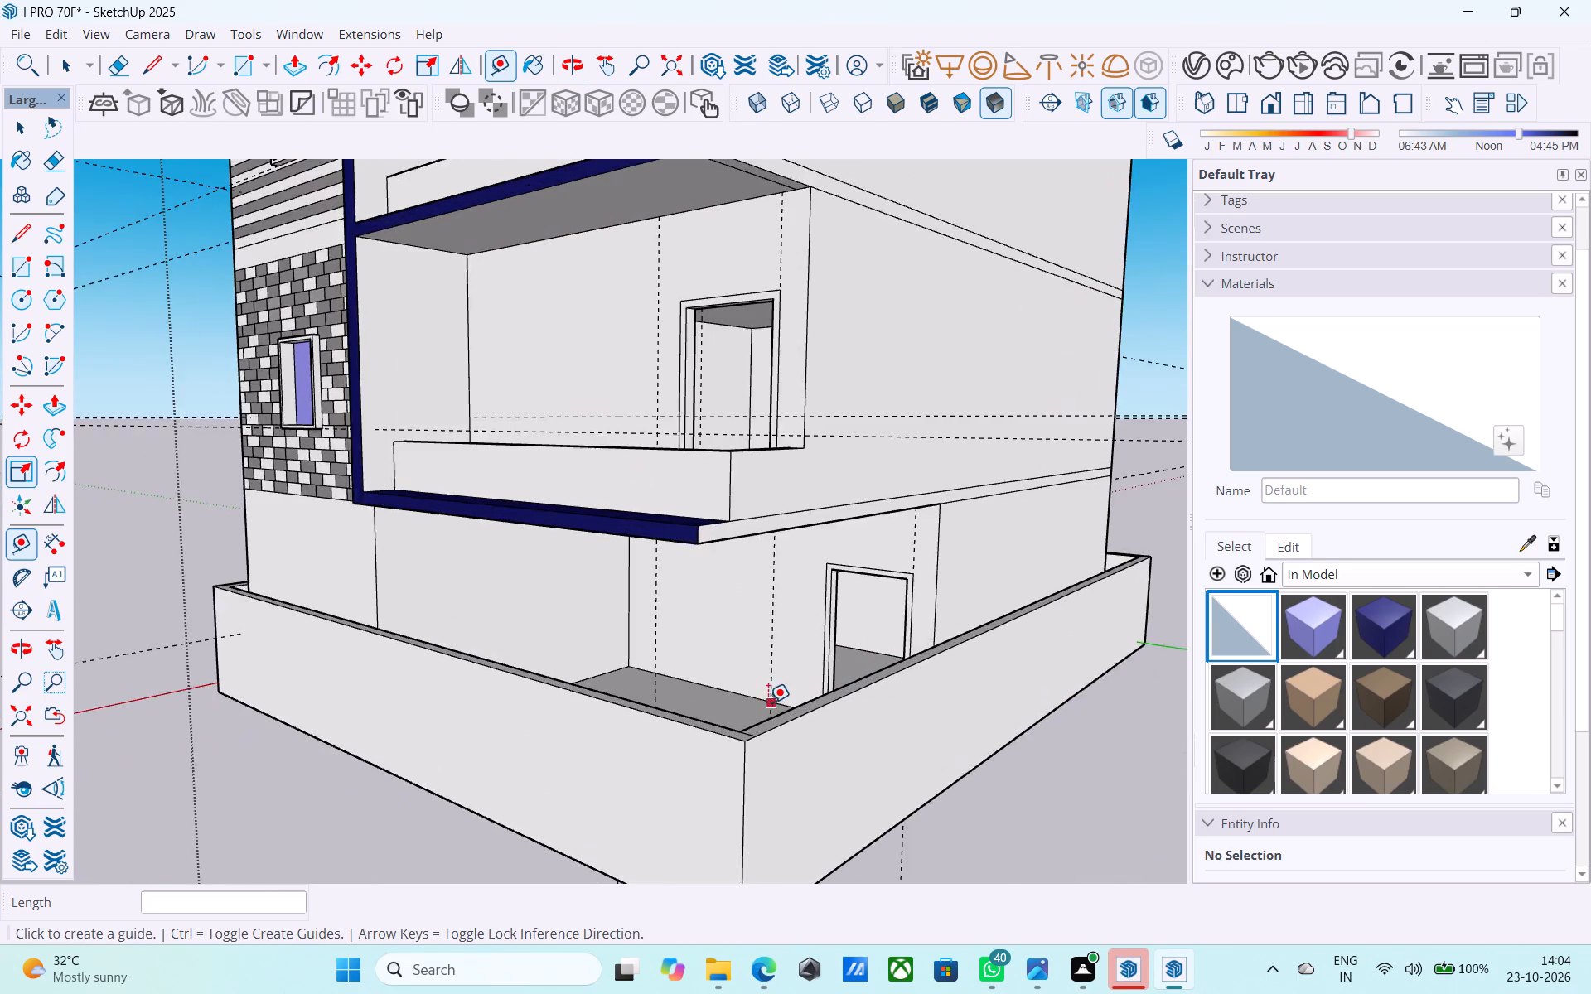
{"action": "scroll", "coordinate": [768, 702], "scroll_direction": "up", "scroll_amount": 3}
{"action": "left_click", "coordinate": [735, 692]}
{"action": "type", "text": "3'"}
{"action": "key", "text": "Return"}
Place a vertical guide 1' from the ground-floor door frame's outer edge, on the side away from the building corner.
{"action": "scroll", "coordinate": [737, 650], "scroll_direction": "down", "scroll_amount": 2}
{"action": "middle_click_drag", "start_coordinate": [736, 656], "coordinate": [992, 674]}
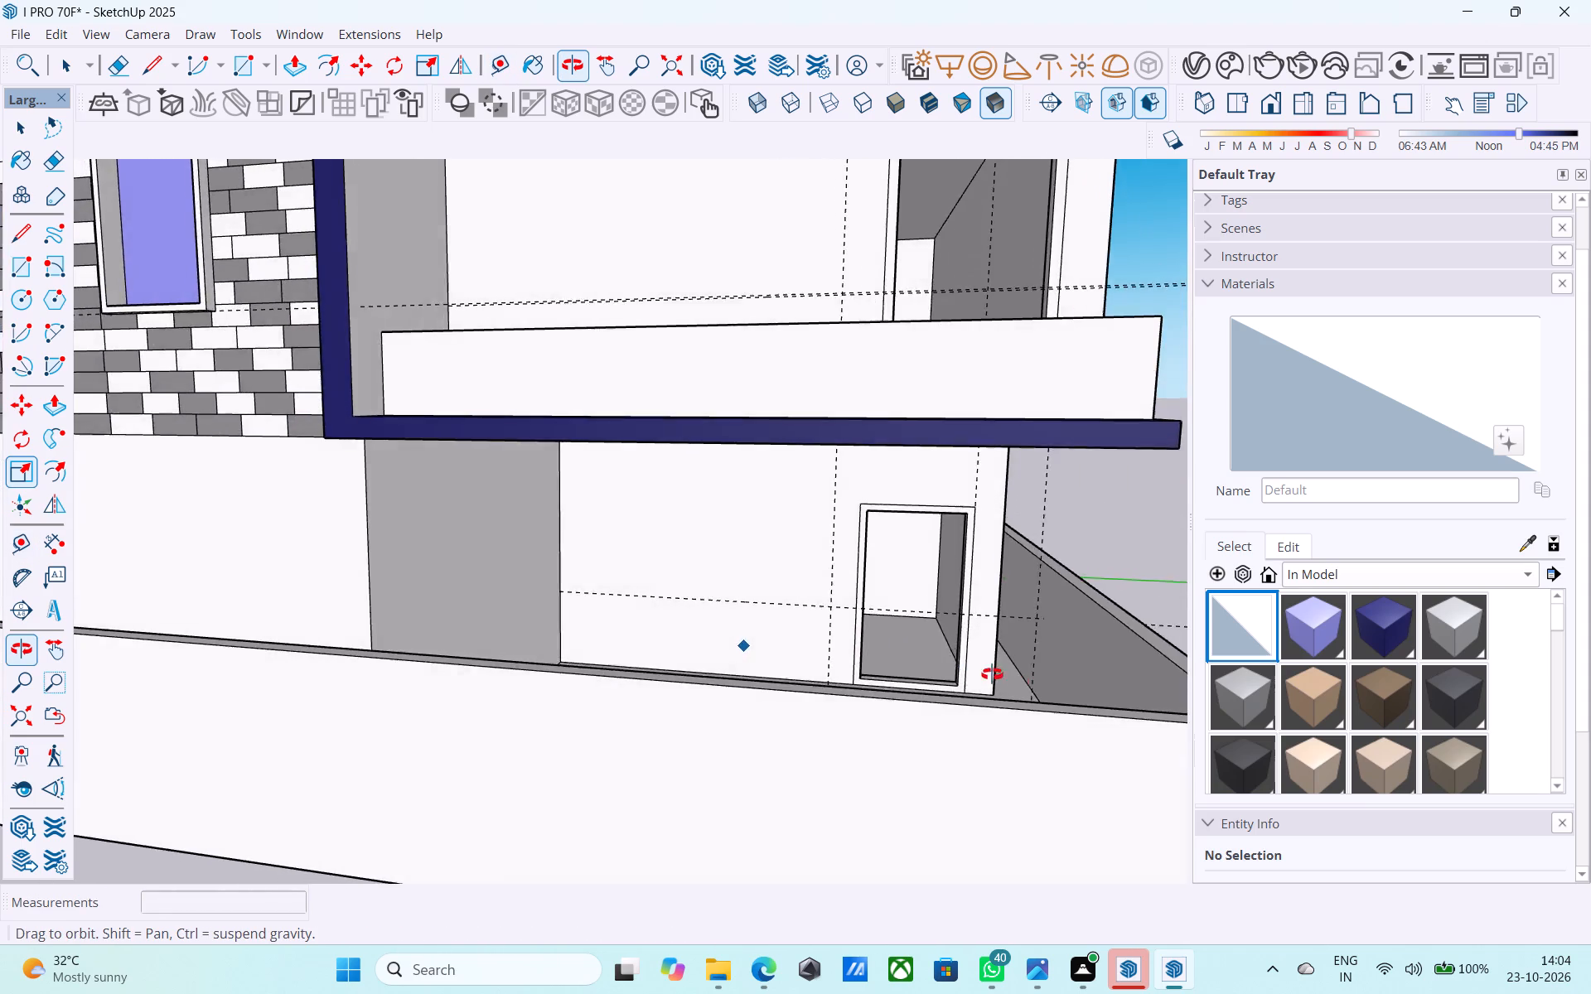
{"action": "middle_click_drag", "start_coordinate": [992, 674], "coordinate": [921, 682]}
{"action": "scroll", "coordinate": [838, 600], "scroll_direction": "up", "scroll_amount": 5}
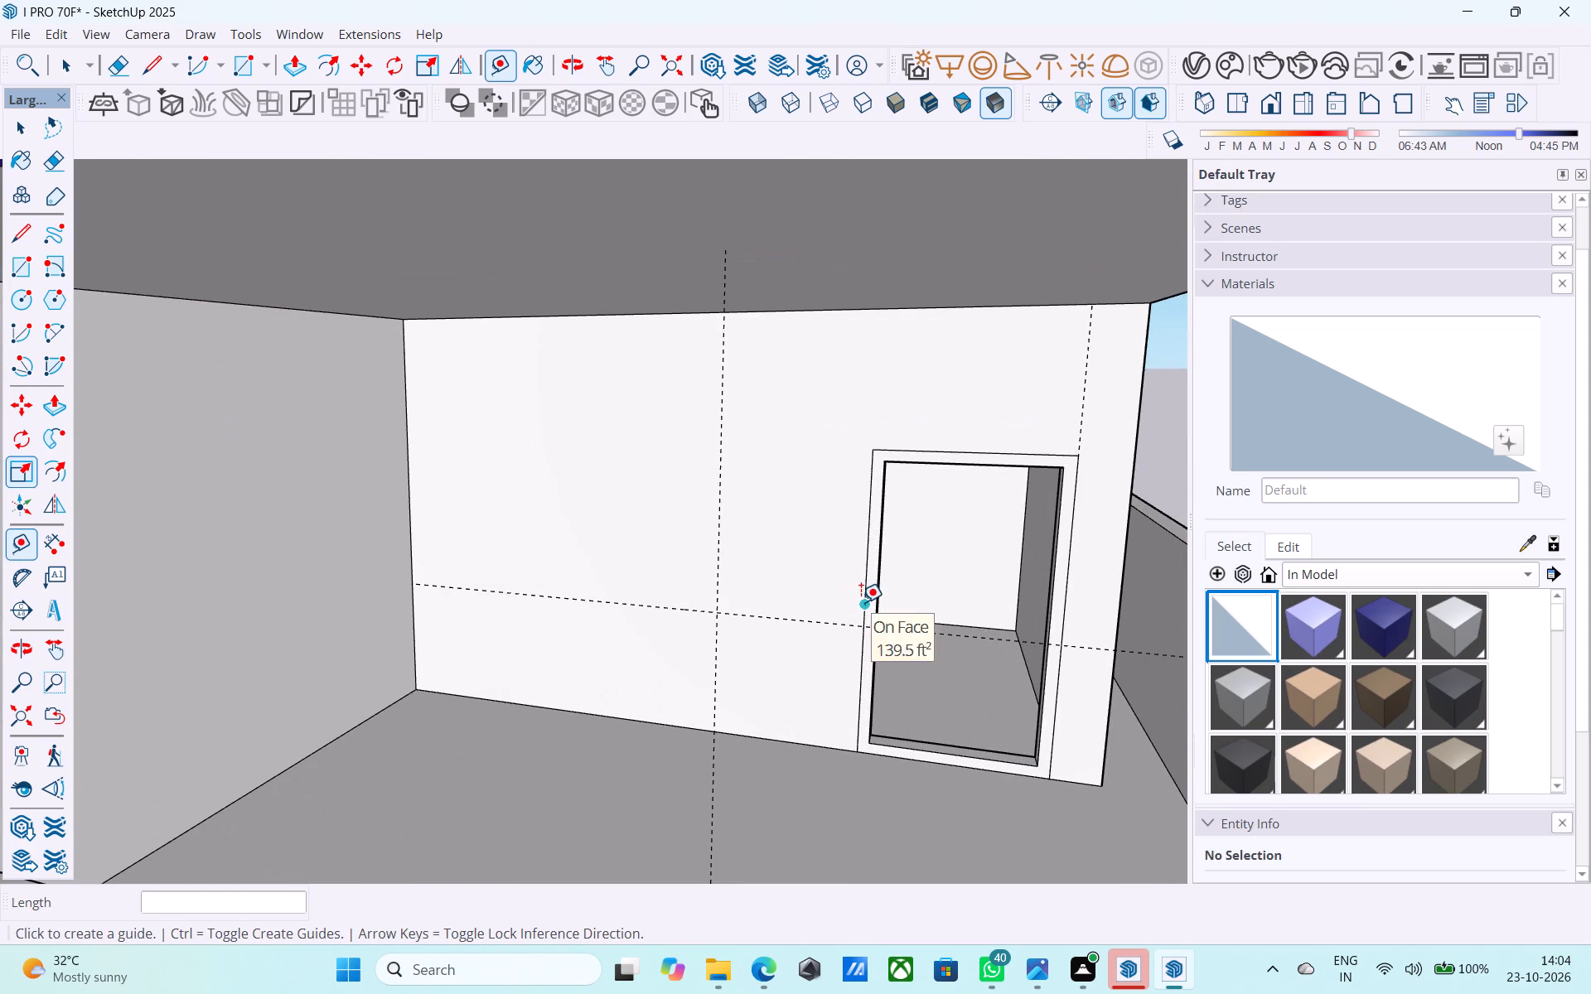
{"action": "scroll", "coordinate": [861, 602], "scroll_direction": "down", "scroll_amount": 5}
{"action": "middle_click_drag", "start_coordinate": [859, 602], "coordinate": [831, 596]}
{"action": "scroll", "coordinate": [833, 596], "scroll_direction": "up", "scroll_amount": 5}
{"action": "left_click", "coordinate": [876, 594]}
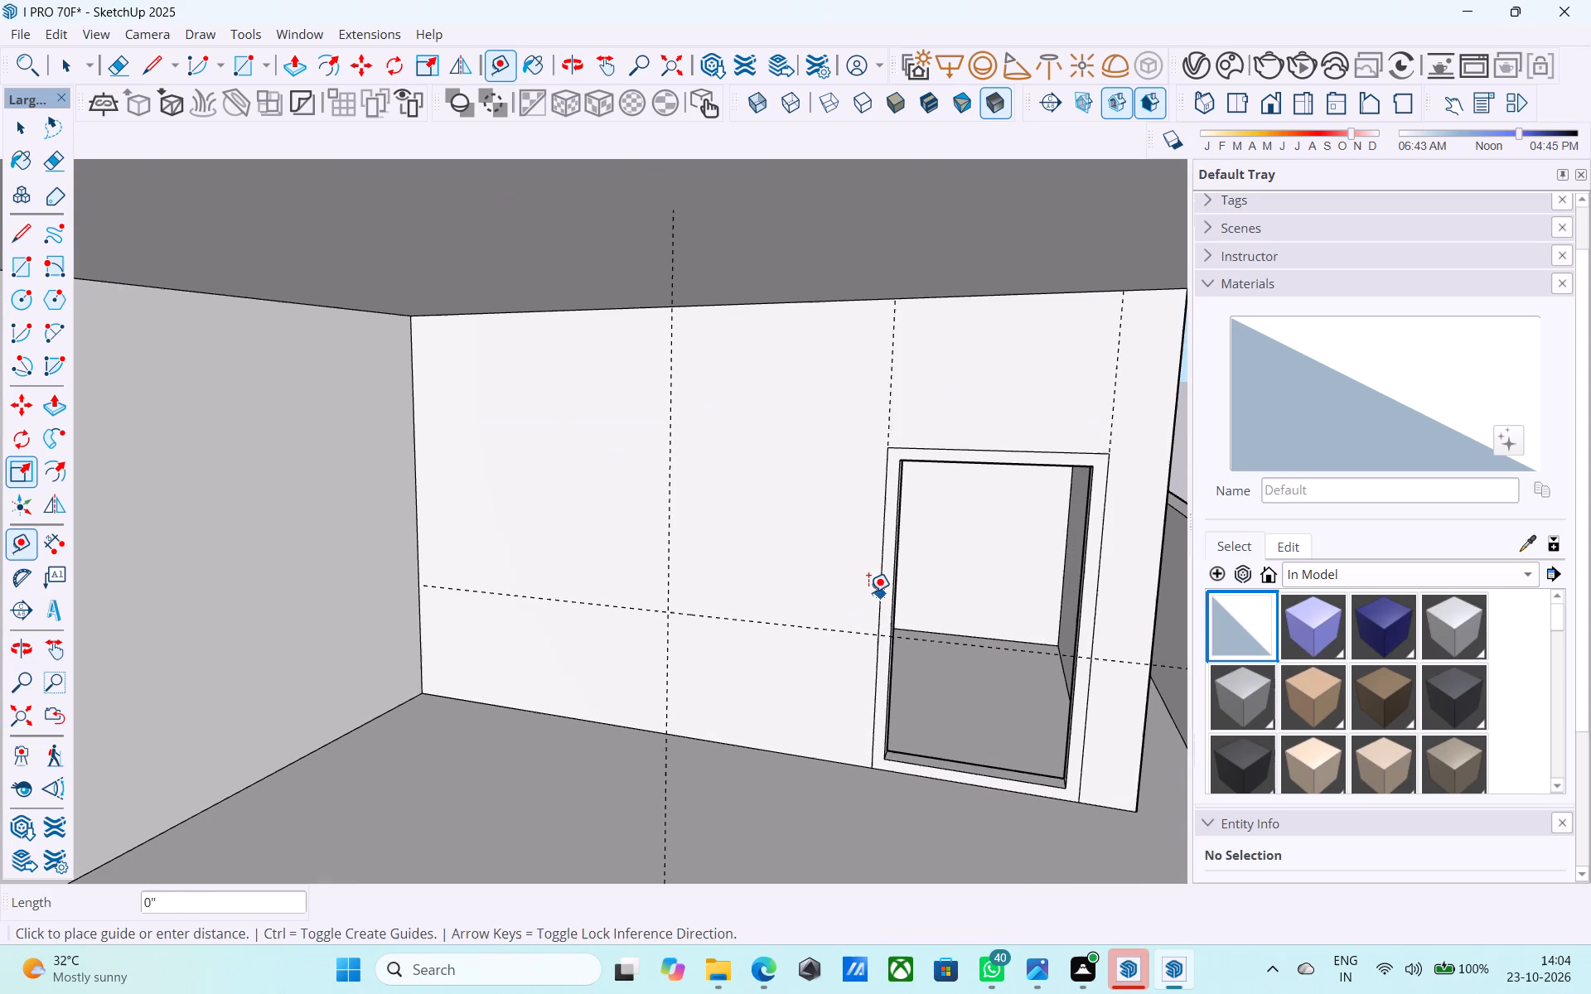
{"action": "type", "text": "1'"}
{"action": "key", "text": "Return"}
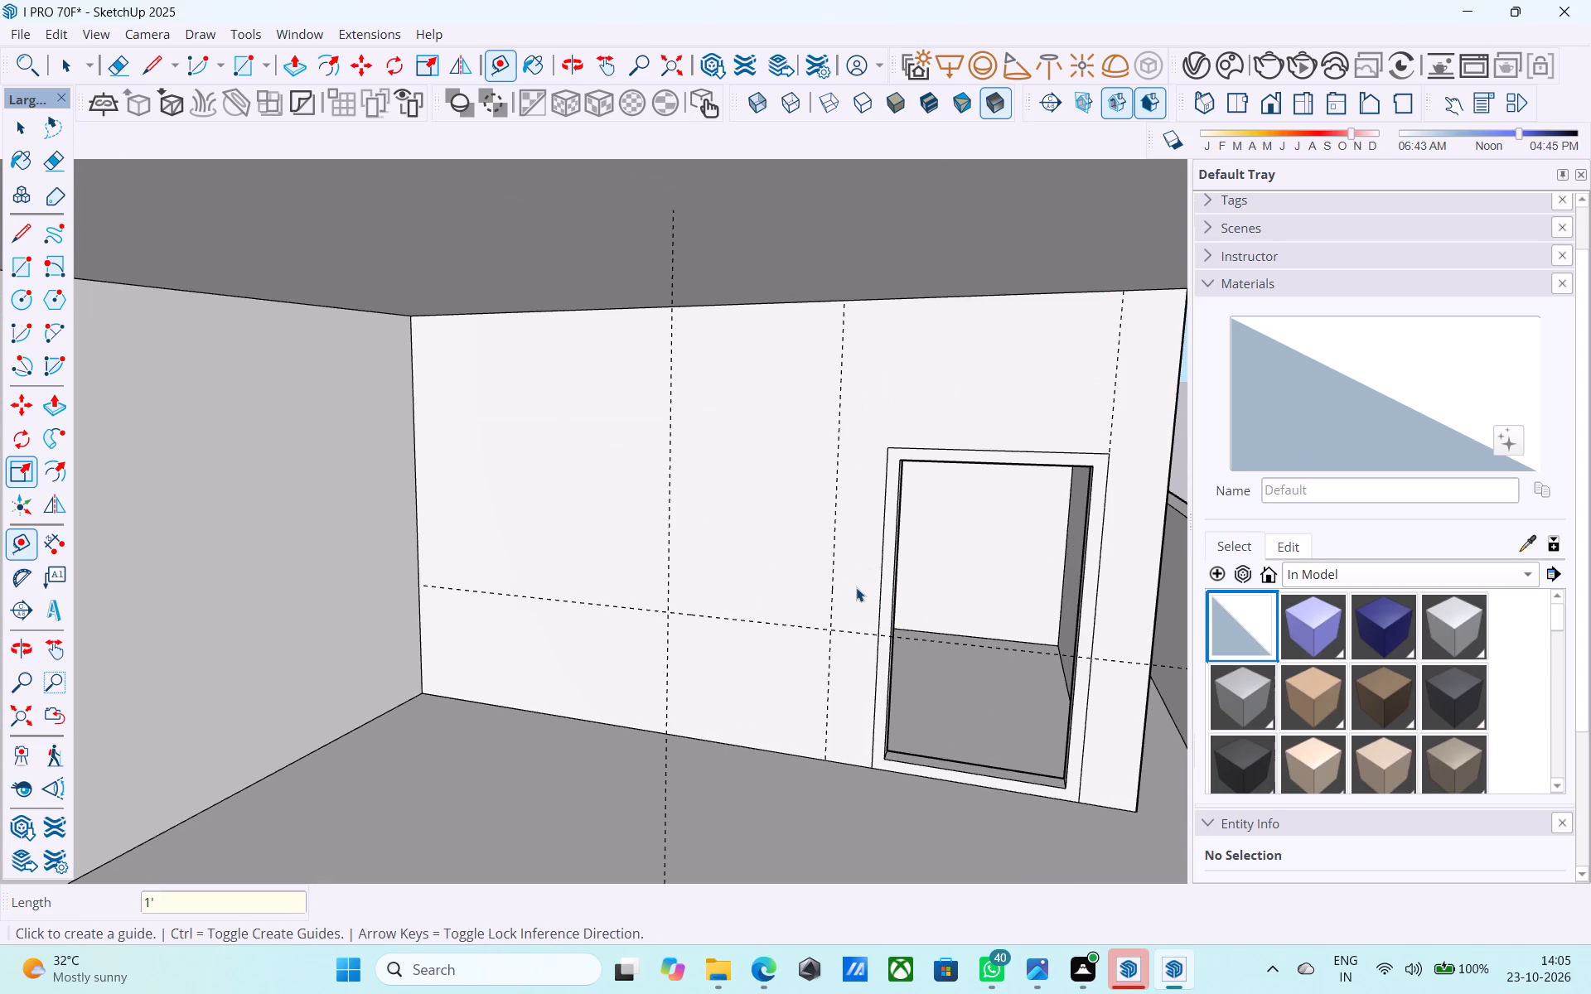
Examine the front elevation's new guides on the balcony walls and the tower's windows and cladding.
{"action": "key", "text": "space"}
{"action": "scroll", "coordinate": [856, 590], "scroll_direction": "down", "scroll_amount": 17}
{"action": "middle_click_drag", "start_coordinate": [844, 635], "coordinate": [941, 695]}
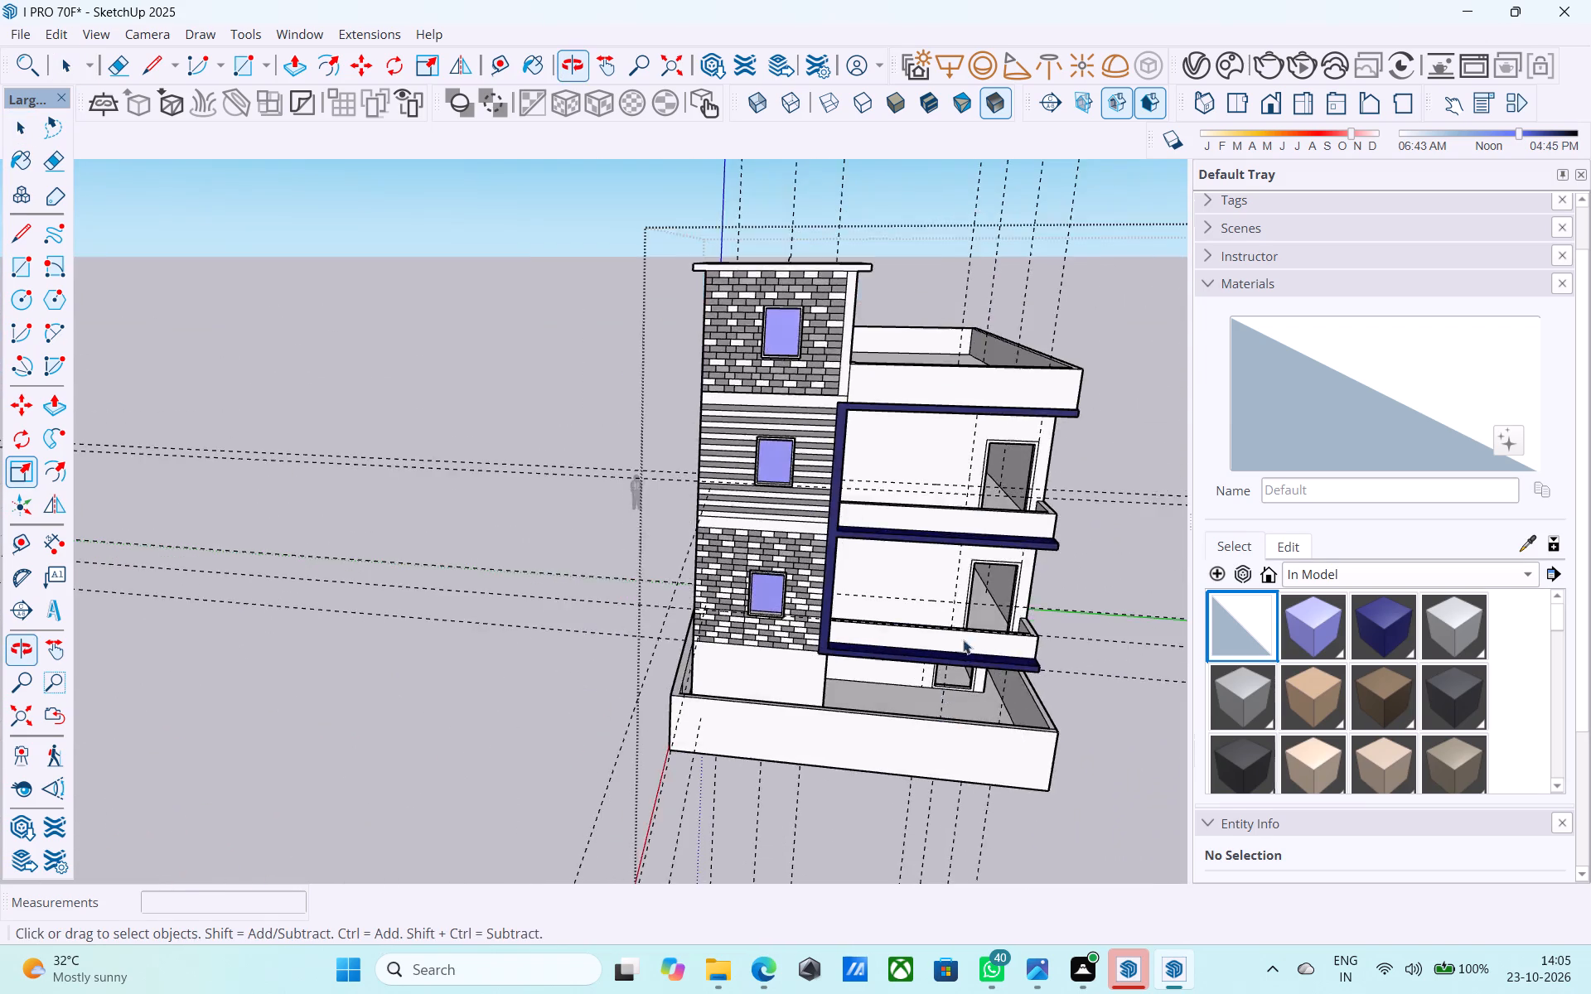
{"action": "scroll", "coordinate": [965, 609], "scroll_direction": "up", "scroll_amount": 13}
{"action": "middle_click_drag", "start_coordinate": [926, 620], "coordinate": [902, 646]}
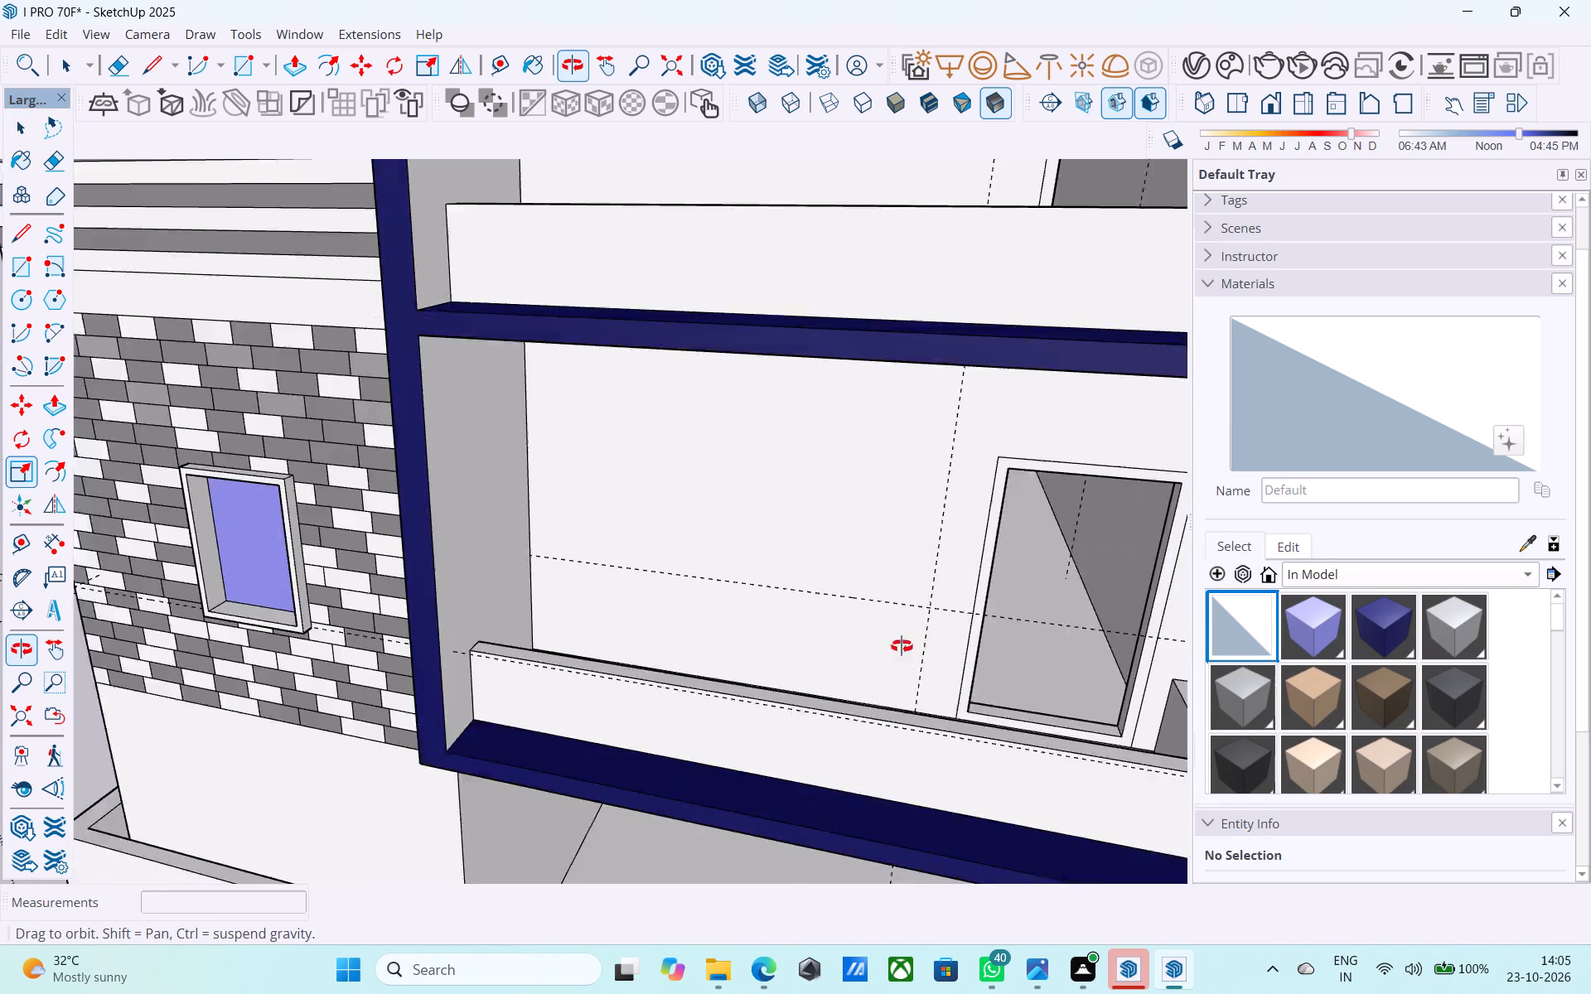
{"action": "middle_click_drag", "start_coordinate": [902, 646], "coordinate": [591, 632]}
{"action": "scroll", "coordinate": [588, 633], "scroll_direction": "down", "scroll_amount": 3}
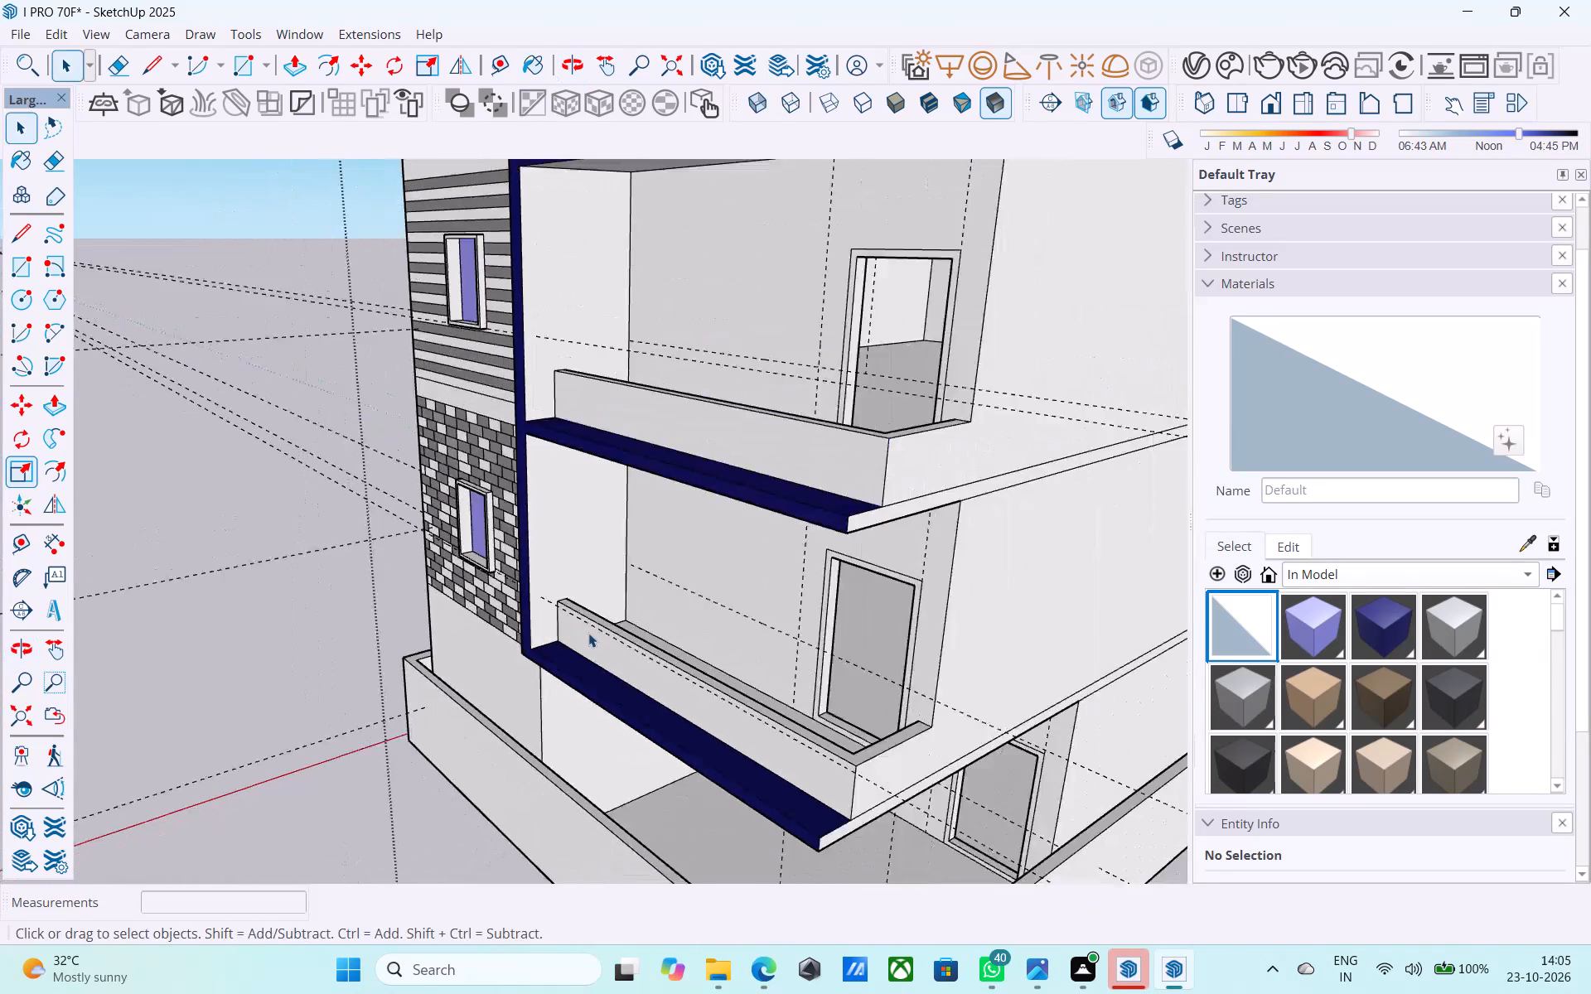
{"action": "scroll", "coordinate": [588, 633], "scroll_direction": "down", "scroll_amount": 8}
{"action": "middle_click_drag", "start_coordinate": [588, 634], "coordinate": [830, 577]}
{"action": "scroll", "coordinate": [535, 615], "scroll_direction": "down", "scroll_amount": 9}
{"action": "middle_click_drag", "start_coordinate": [924, 538], "coordinate": [966, 526]}
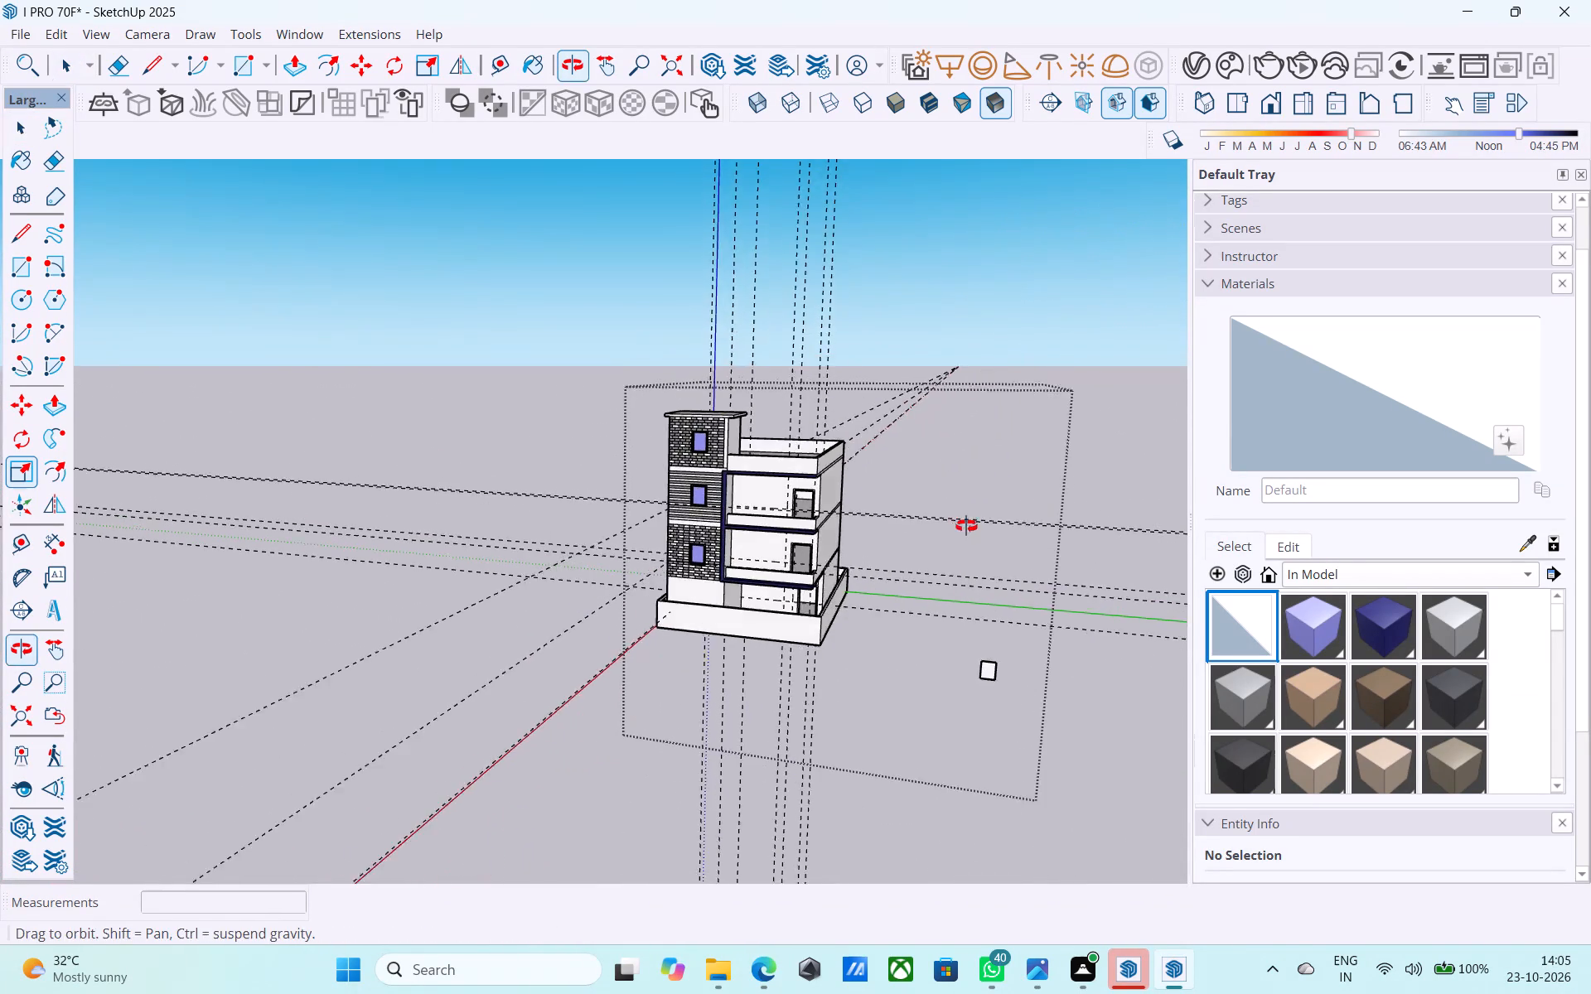
{"action": "middle_click_drag", "start_coordinate": [966, 526], "coordinate": [974, 515]}
{"action": "scroll", "coordinate": [974, 491], "scroll_direction": "up", "scroll_amount": 6}
{"action": "scroll", "coordinate": [733, 523], "scroll_direction": "up", "scroll_amount": 5}
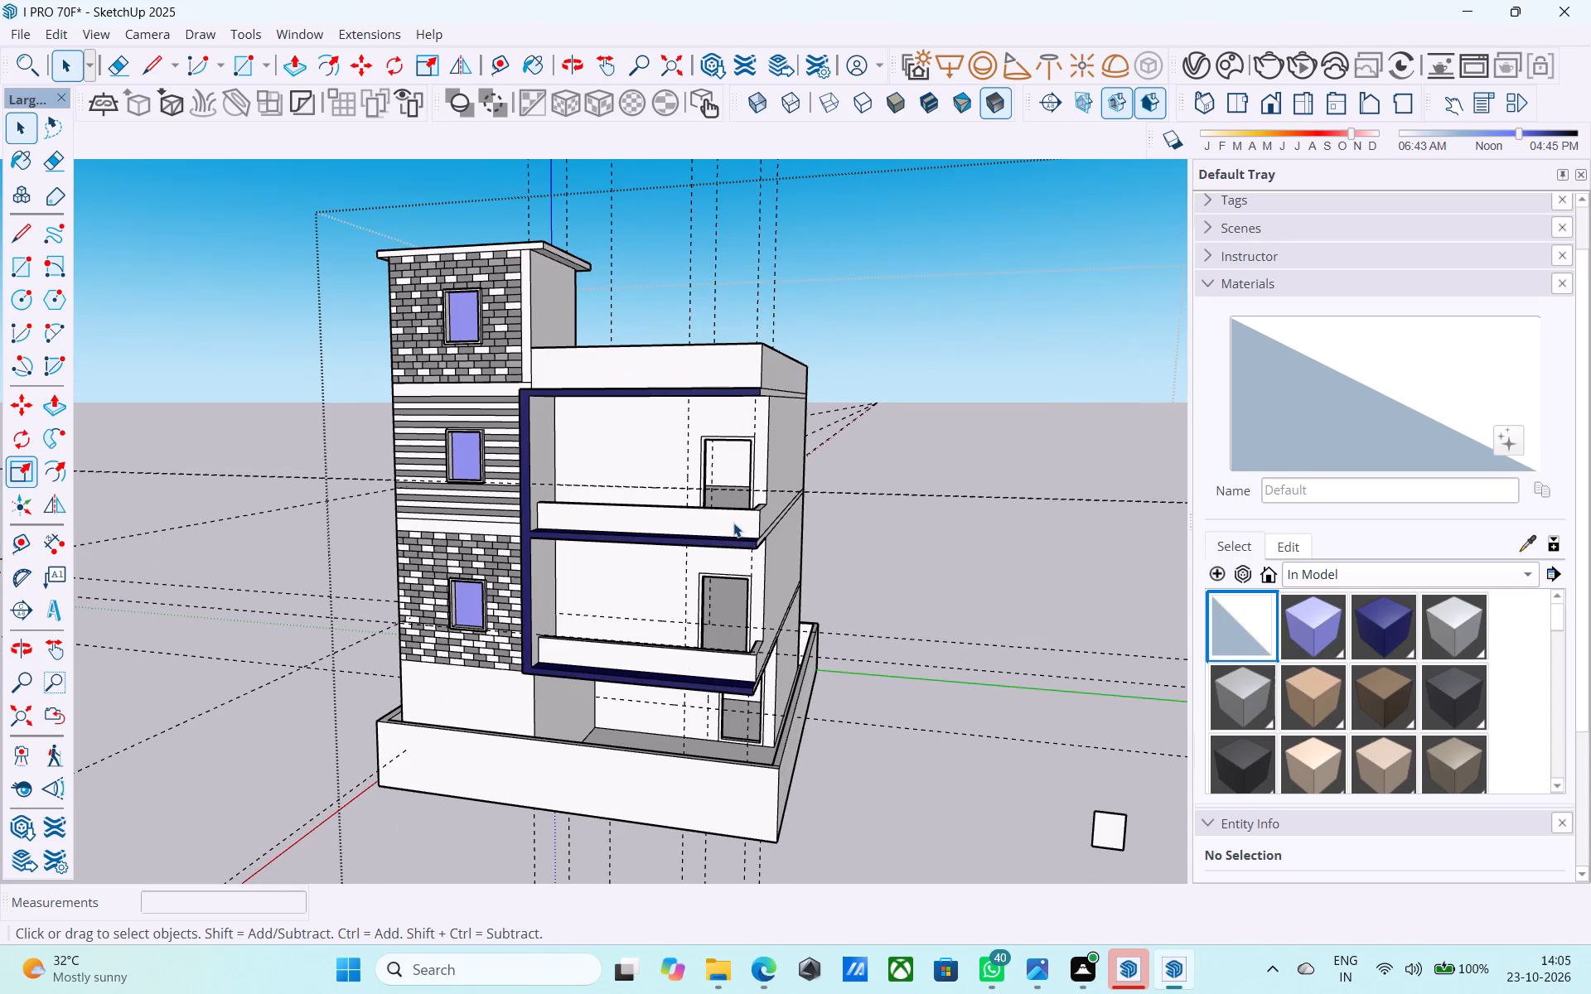
{"action": "middle_click_drag", "start_coordinate": [719, 520], "coordinate": [898, 531]}
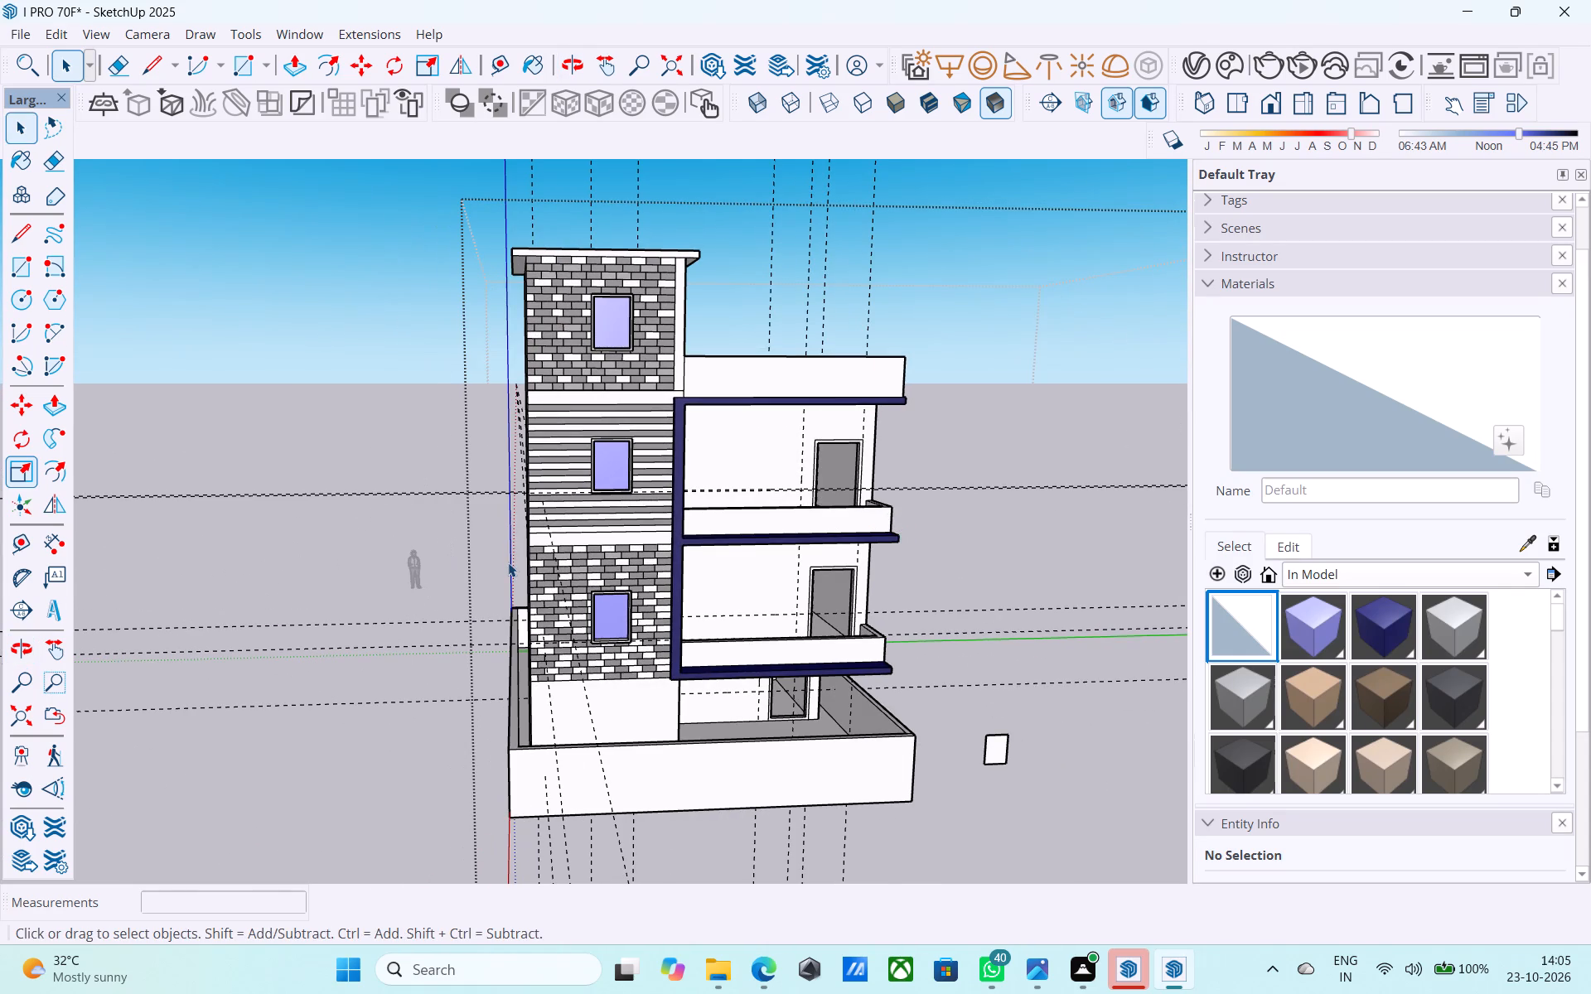
{"action": "scroll", "coordinate": [508, 562], "scroll_direction": "up", "scroll_amount": 1}
{"action": "scroll", "coordinate": [273, 607], "scroll_direction": "down", "scroll_amount": 5}
{"action": "middle_click", "coordinate": [394, 607]}
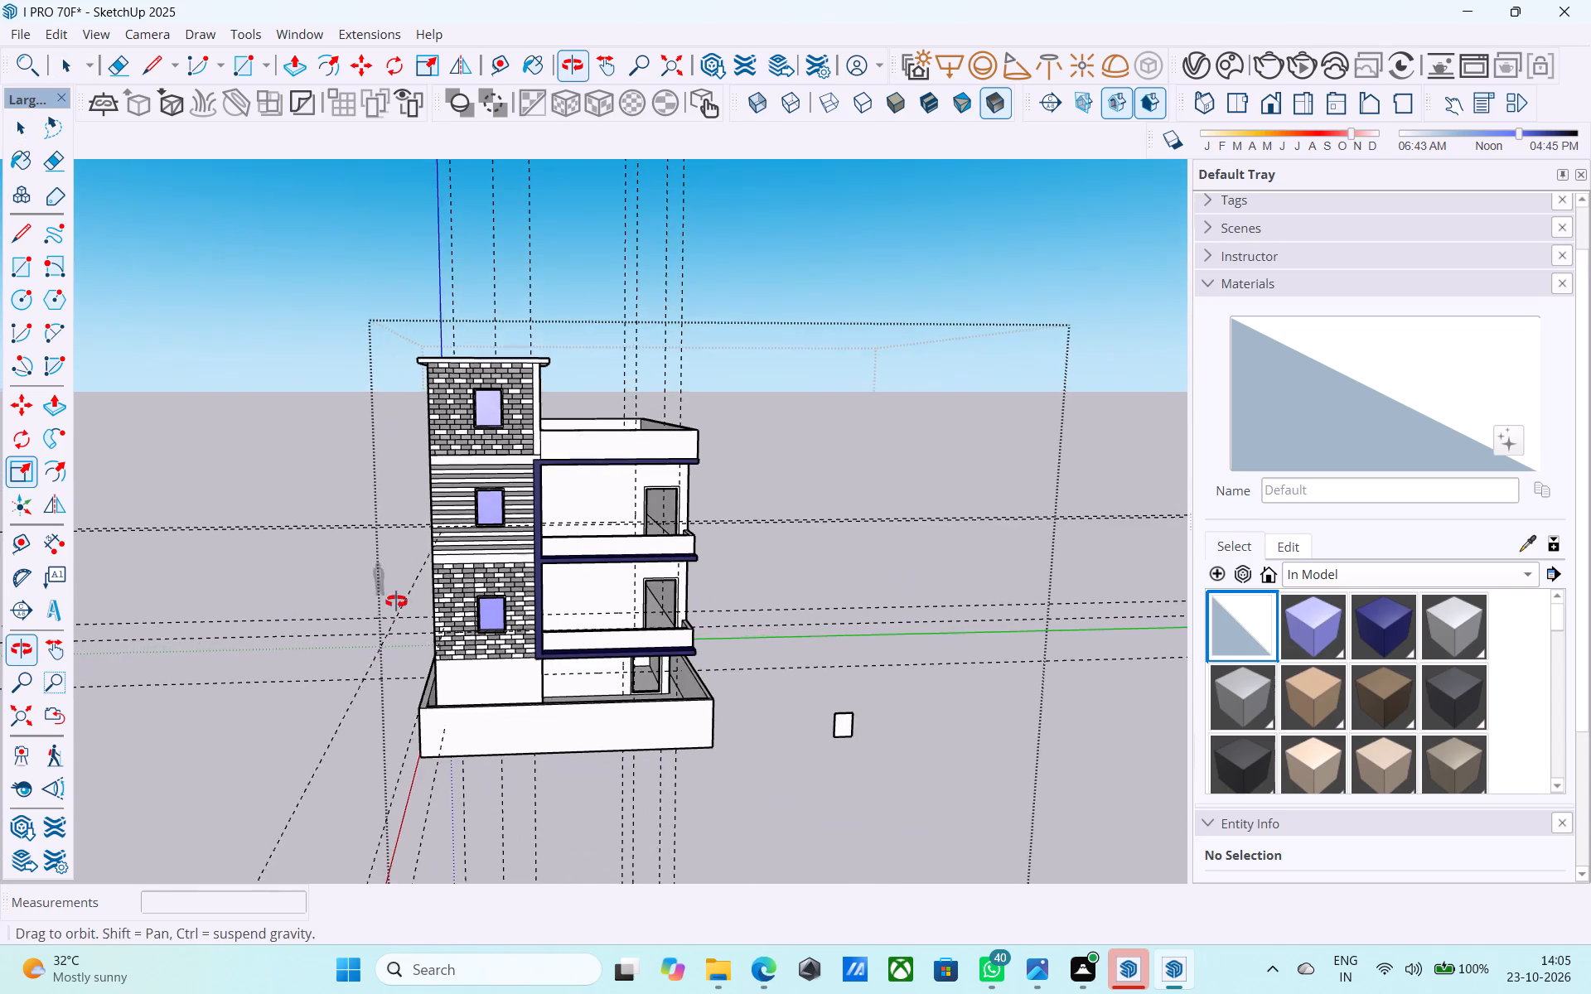
{"action": "scroll", "coordinate": [481, 570], "scroll_direction": "up", "scroll_amount": 5}
{"action": "middle_click_drag", "start_coordinate": [500, 568], "coordinate": [491, 567]}
{"action": "scroll", "coordinate": [486, 560], "scroll_direction": "up", "scroll_amount": 1}
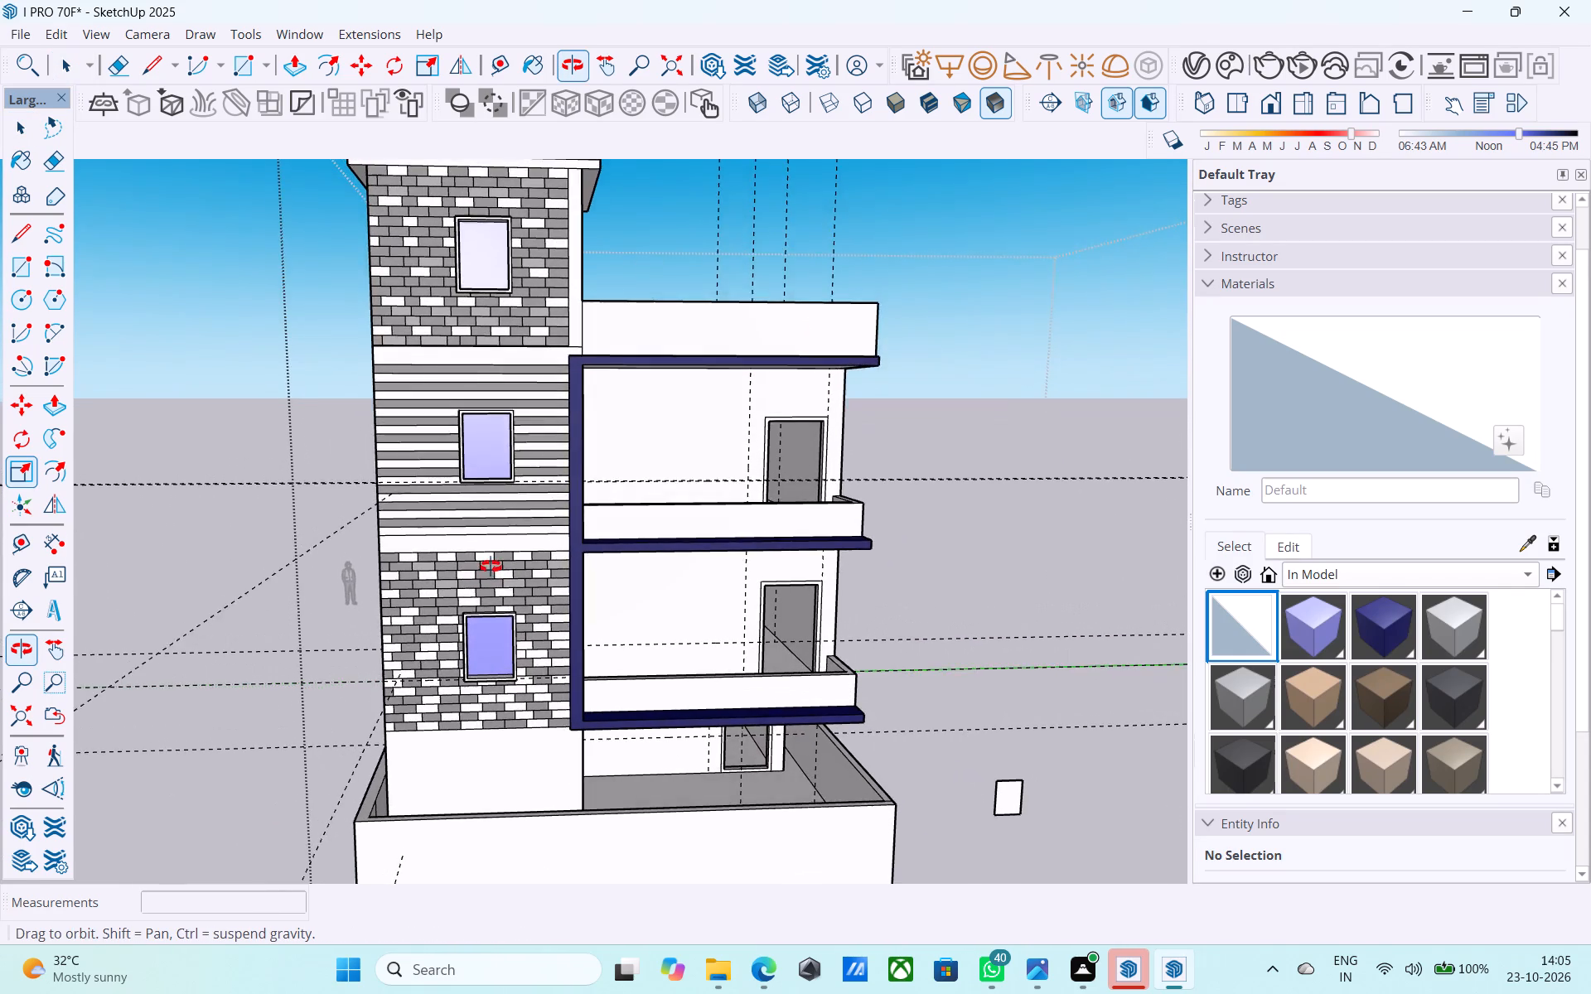
{"action": "middle_click_drag", "start_coordinate": [491, 567], "coordinate": [495, 591]}
{"action": "scroll", "coordinate": [495, 591], "scroll_direction": "down", "scroll_amount": 5}
{"action": "scroll", "coordinate": [495, 591], "scroll_direction": "up", "scroll_amount": 5}
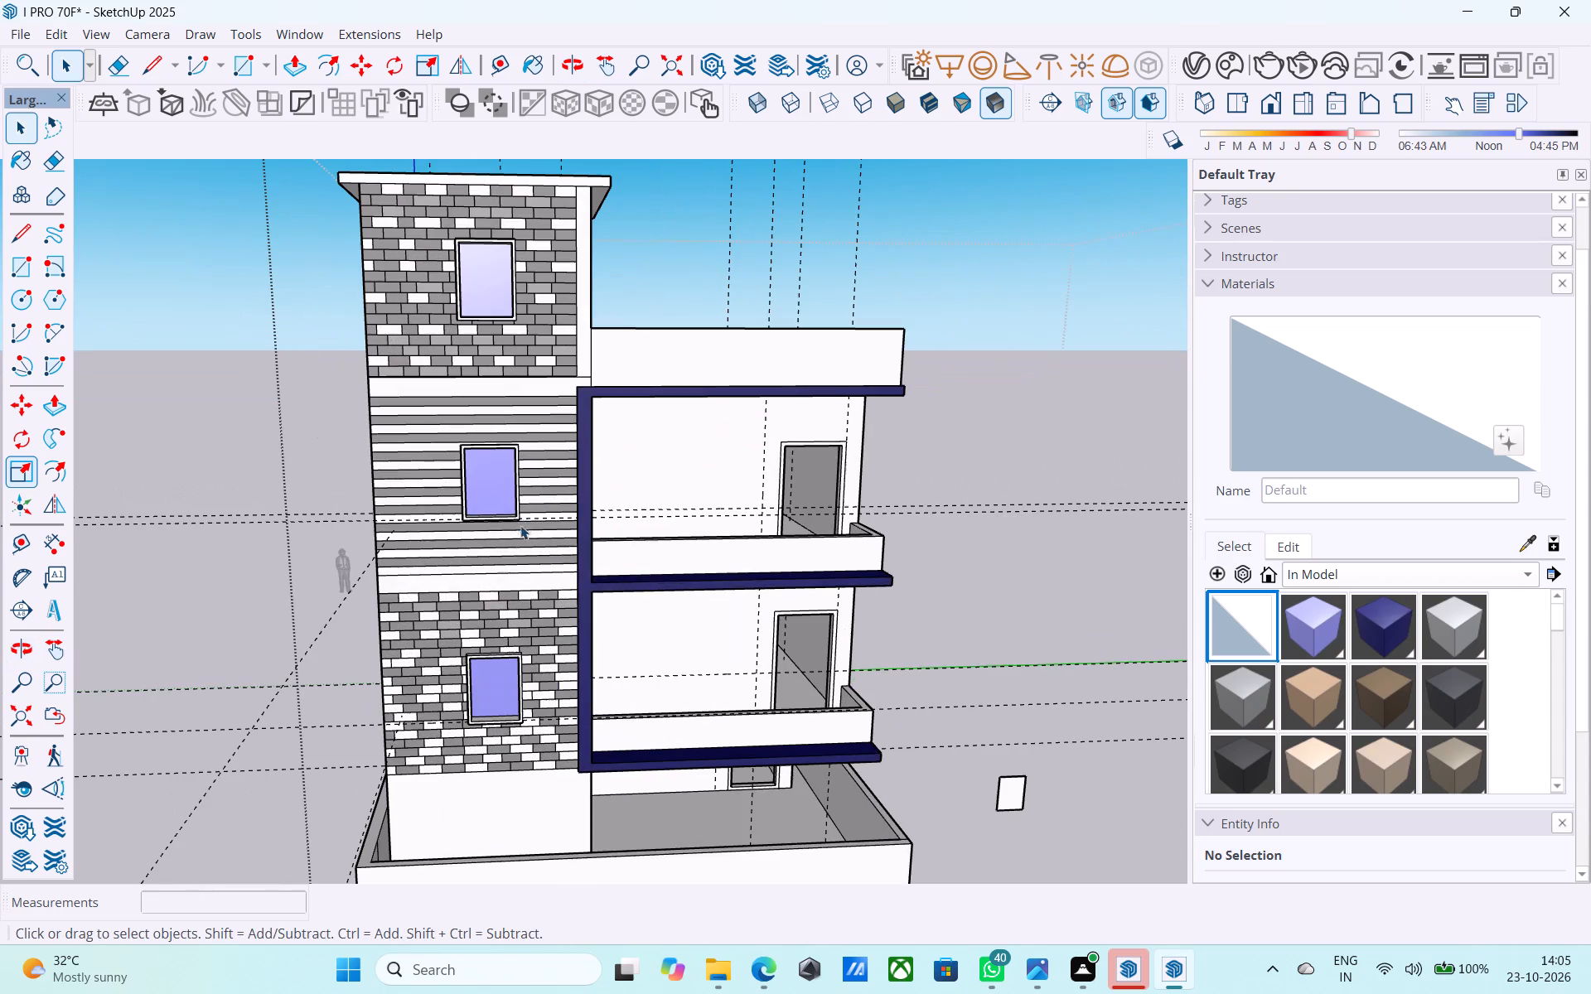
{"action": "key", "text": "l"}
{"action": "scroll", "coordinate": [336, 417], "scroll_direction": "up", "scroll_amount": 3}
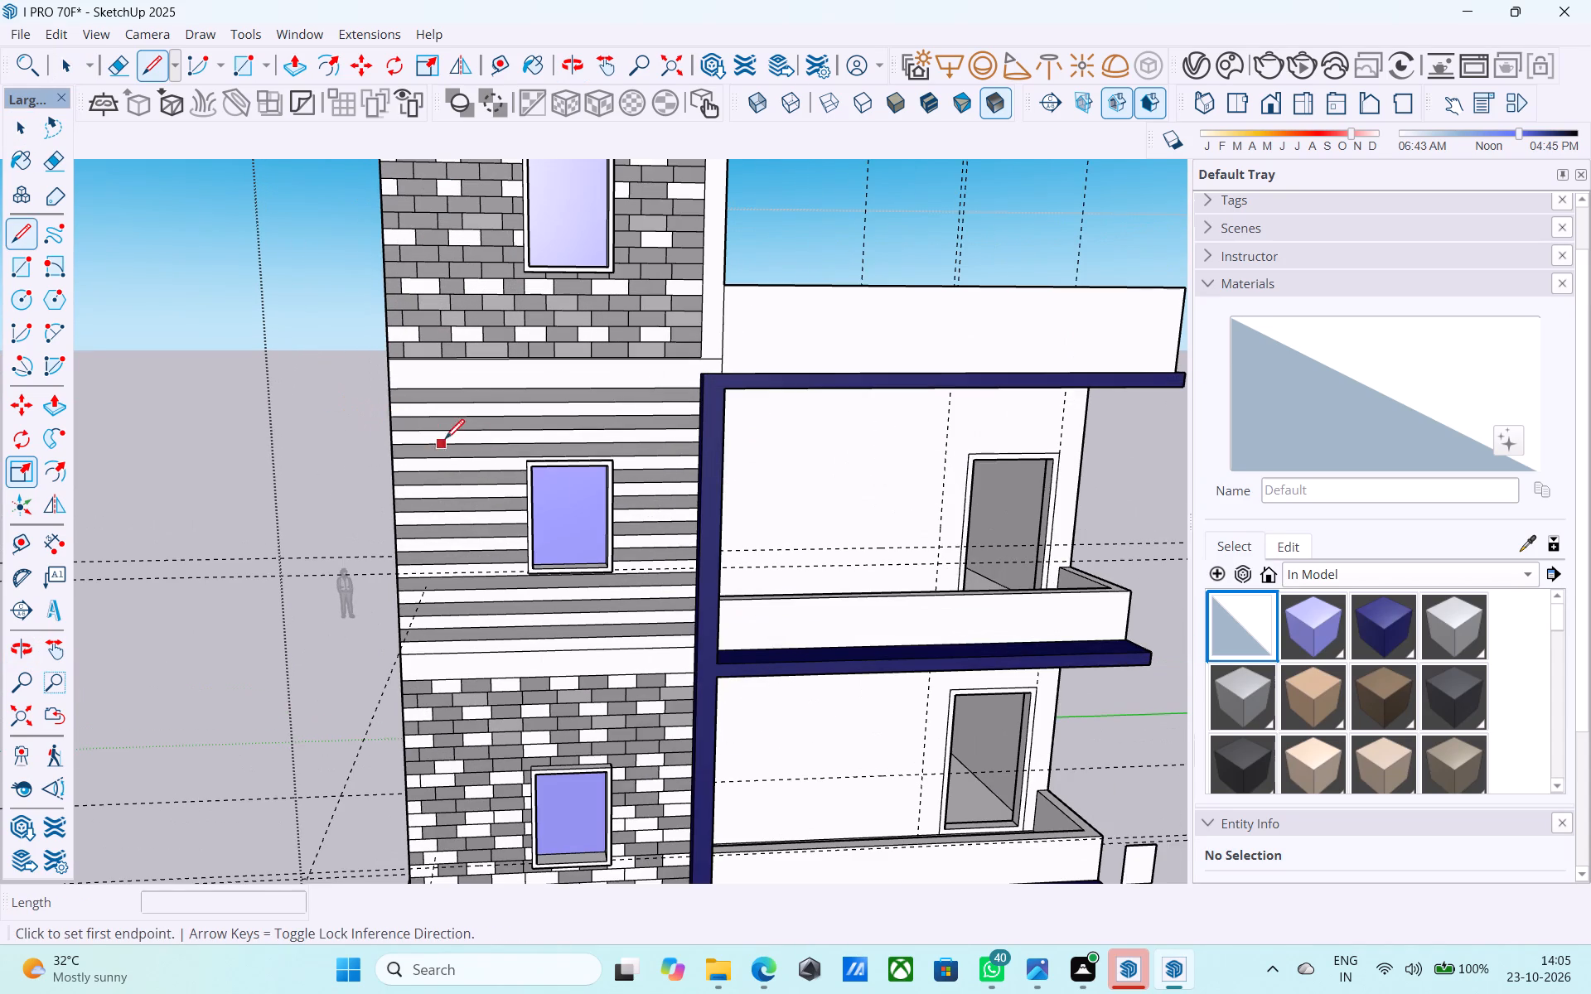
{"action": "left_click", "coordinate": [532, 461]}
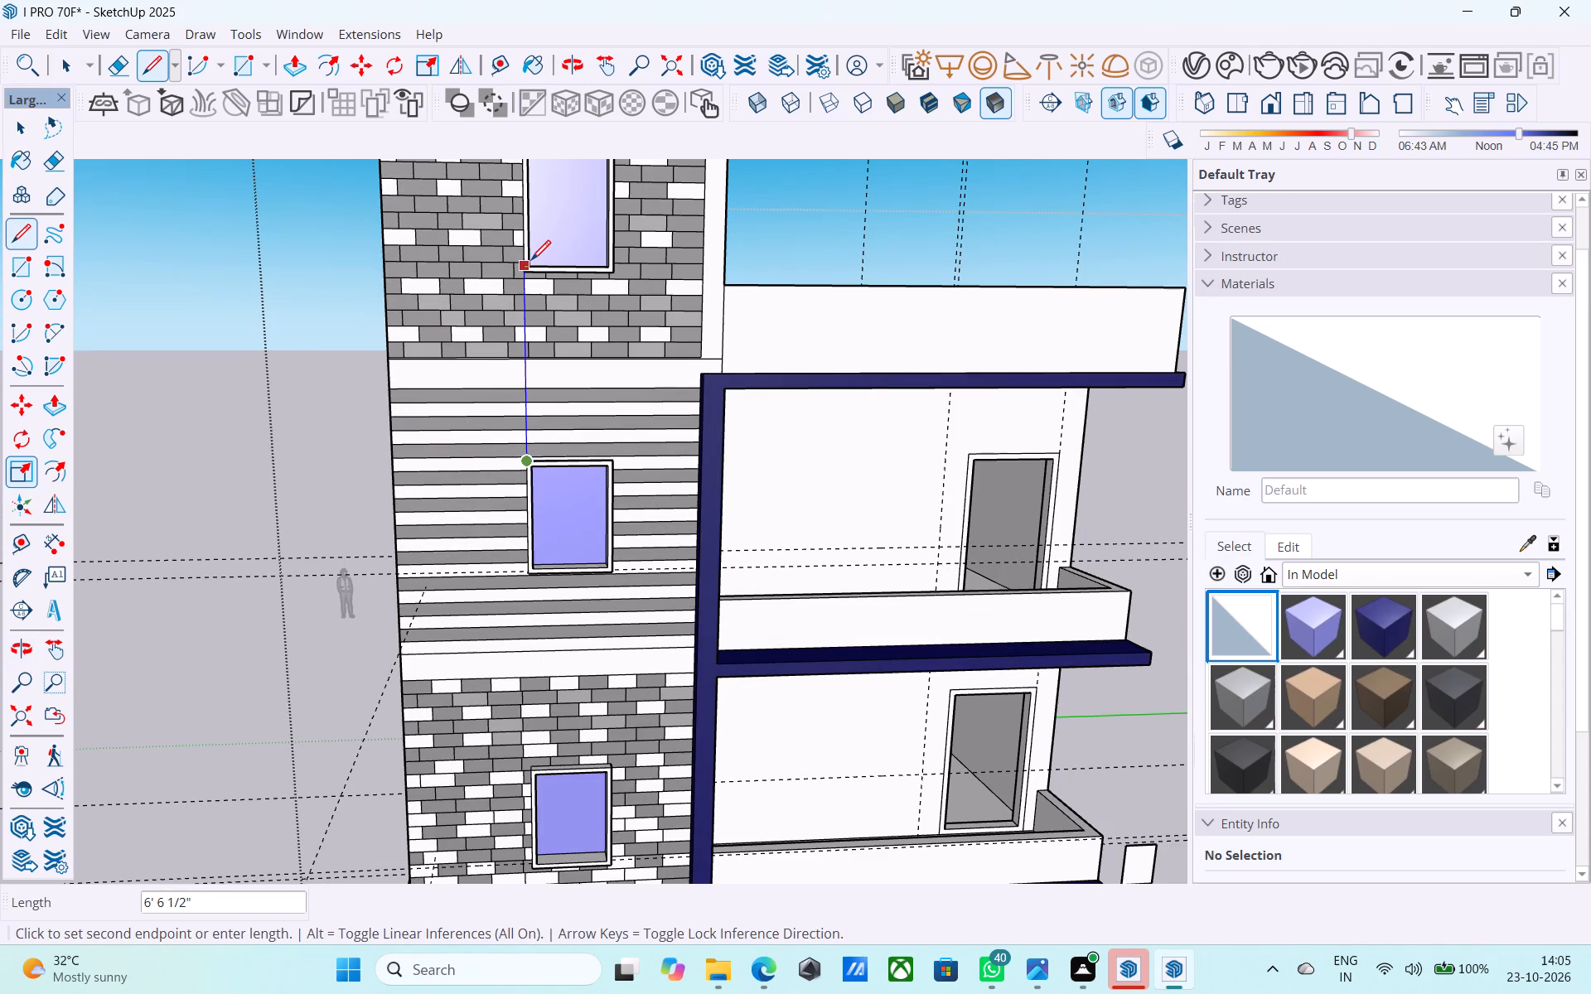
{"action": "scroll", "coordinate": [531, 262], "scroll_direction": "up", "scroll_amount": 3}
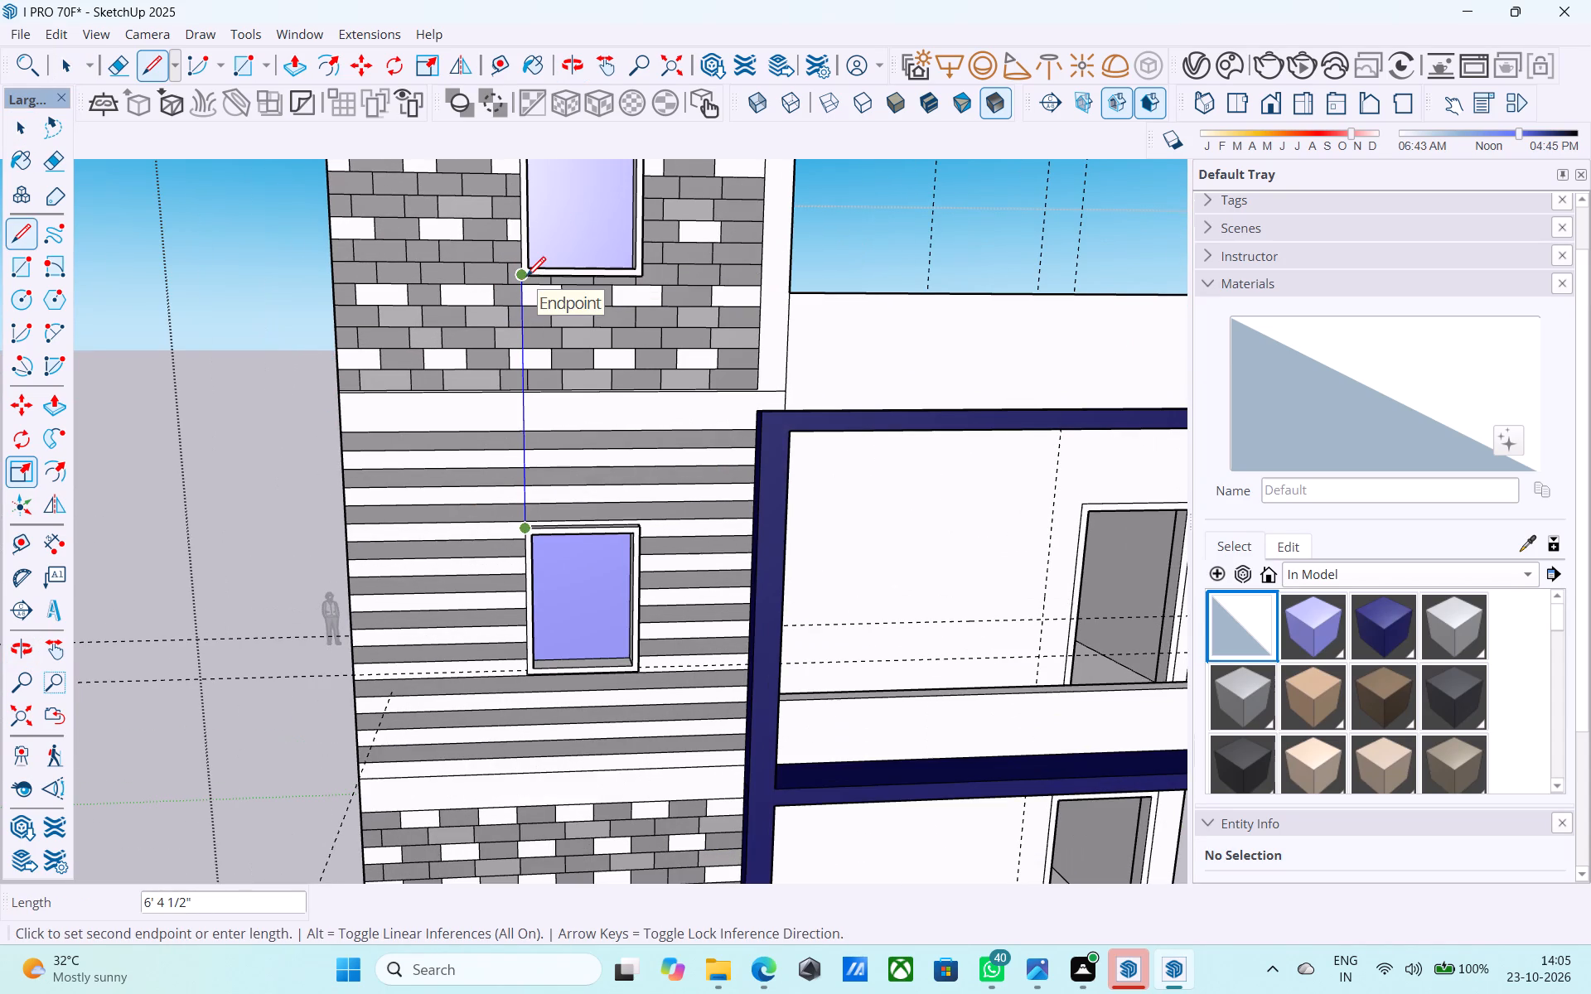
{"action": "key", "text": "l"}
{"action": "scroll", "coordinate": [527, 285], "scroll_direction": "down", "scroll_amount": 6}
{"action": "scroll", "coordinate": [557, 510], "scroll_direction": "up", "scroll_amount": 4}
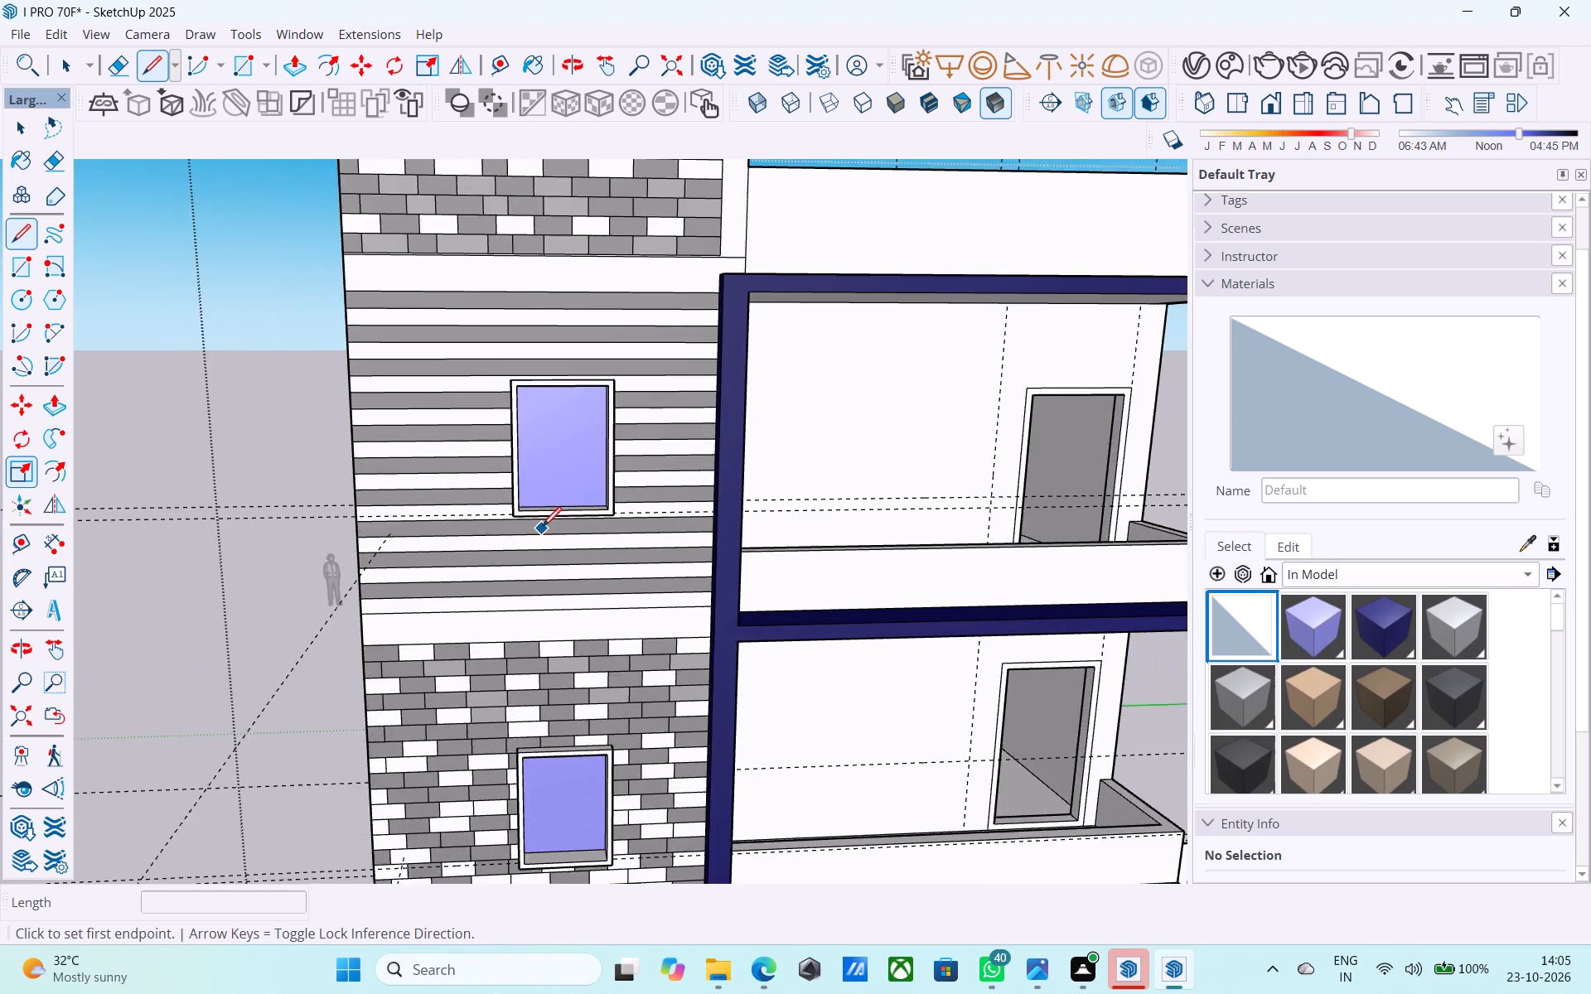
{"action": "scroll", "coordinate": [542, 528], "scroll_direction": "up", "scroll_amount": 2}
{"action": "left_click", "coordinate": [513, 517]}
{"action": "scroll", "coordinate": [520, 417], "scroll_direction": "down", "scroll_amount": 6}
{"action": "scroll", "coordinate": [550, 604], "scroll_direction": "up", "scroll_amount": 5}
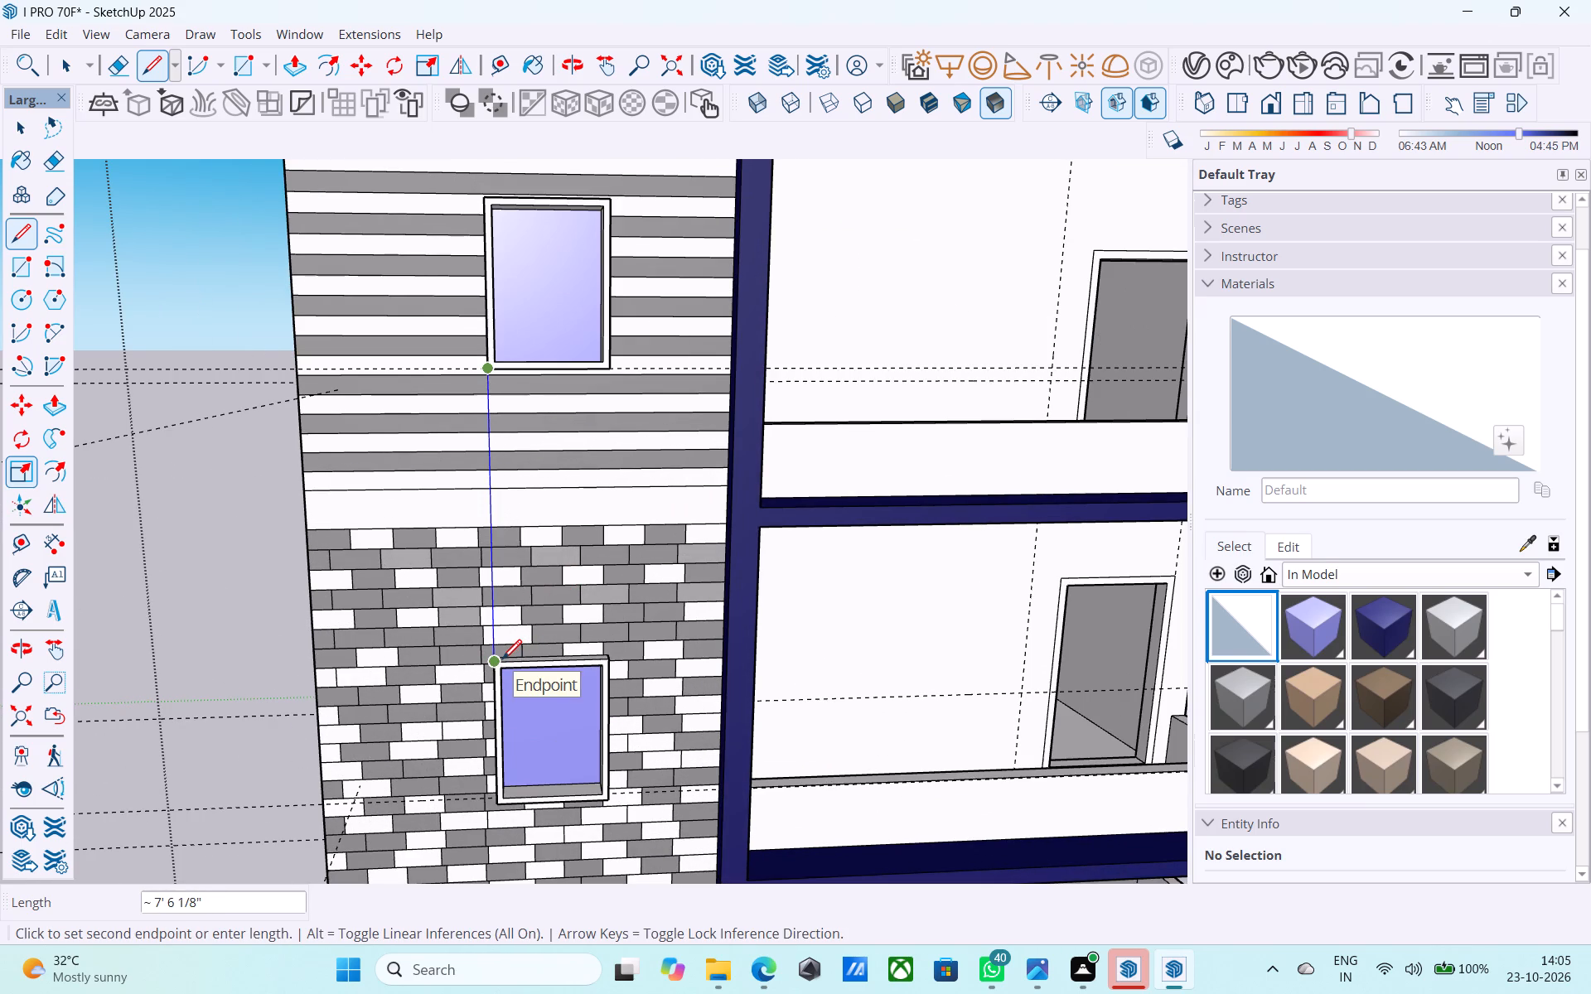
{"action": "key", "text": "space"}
Examine the front elevation's tower windows and their frames against the balcony side.
{"action": "scroll", "coordinate": [499, 660], "scroll_direction": "down", "scroll_amount": 7}
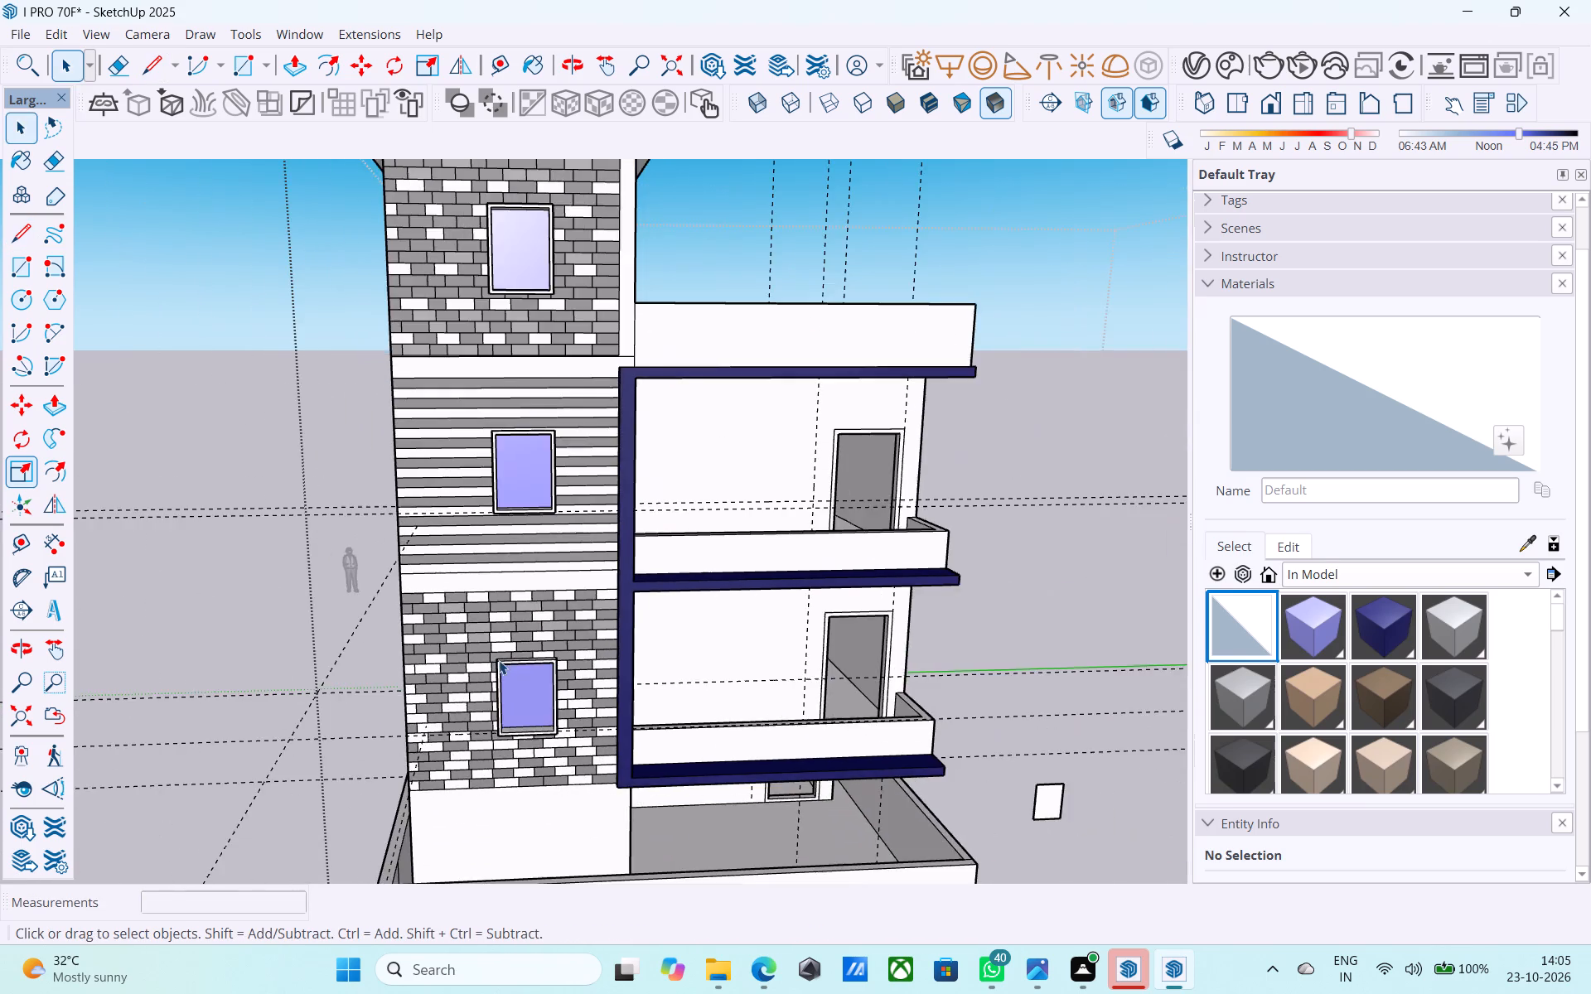
{"action": "scroll", "coordinate": [499, 659], "scroll_direction": "down", "scroll_amount": 6}
{"action": "middle_click_drag", "start_coordinate": [499, 659], "coordinate": [490, 606]}
{"action": "scroll", "coordinate": [489, 584], "scroll_direction": "up", "scroll_amount": 6}
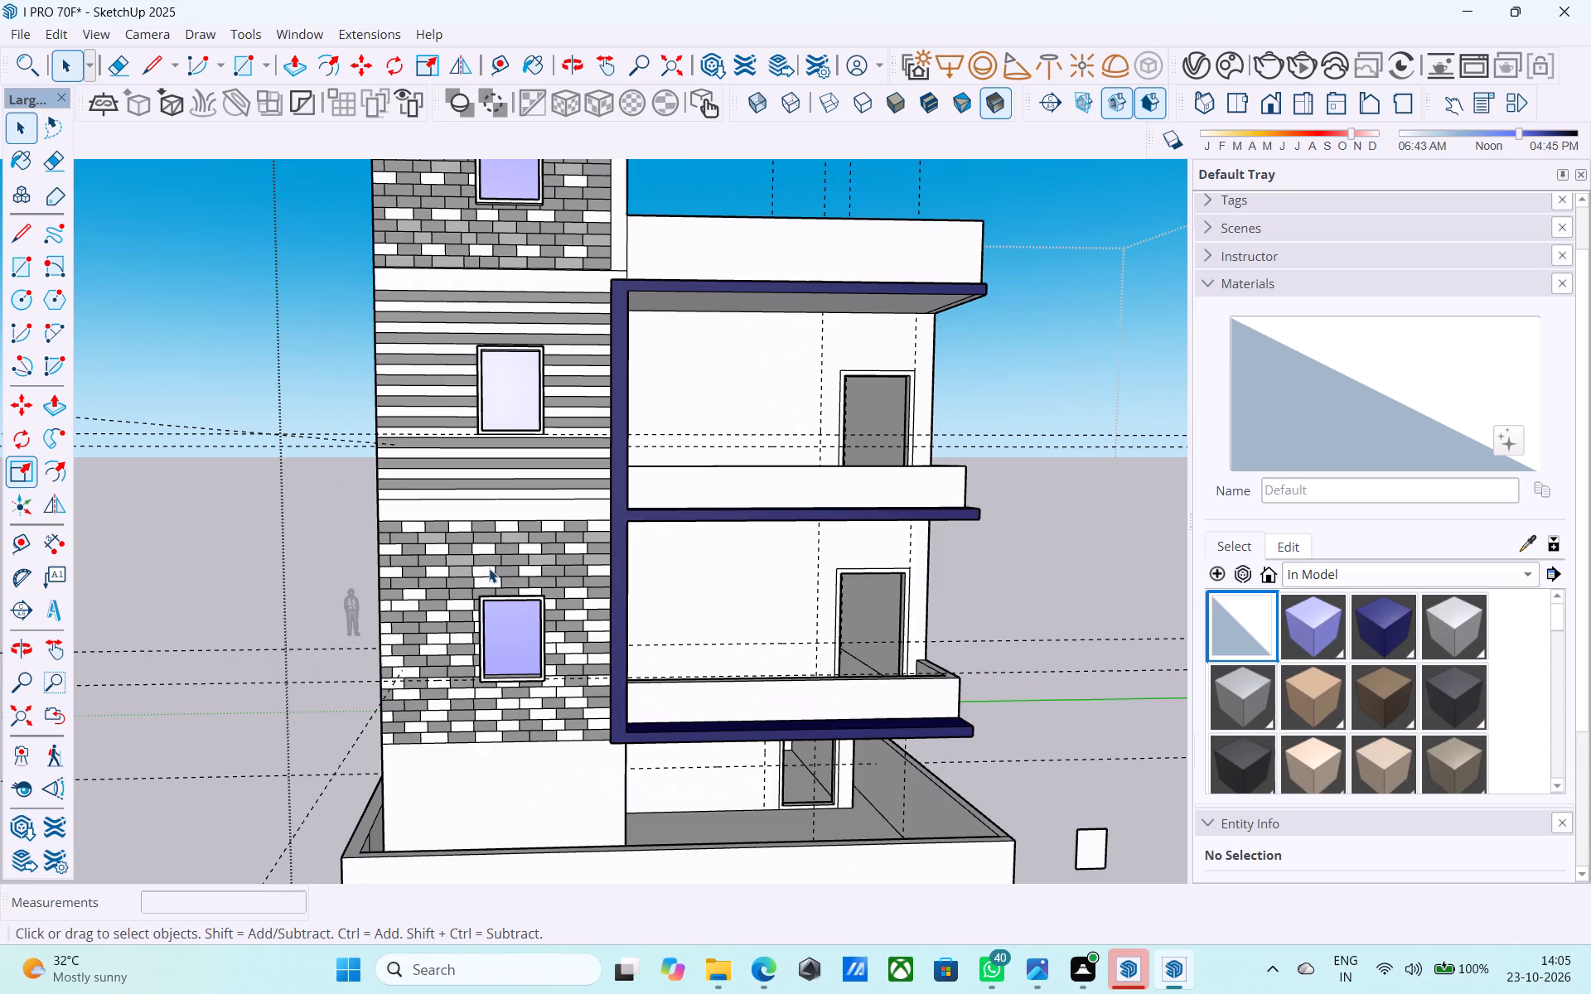
{"action": "scroll", "coordinate": [489, 568], "scroll_direction": "down", "scroll_amount": 6}
{"action": "middle_click_drag", "start_coordinate": [489, 568], "coordinate": [664, 583]}
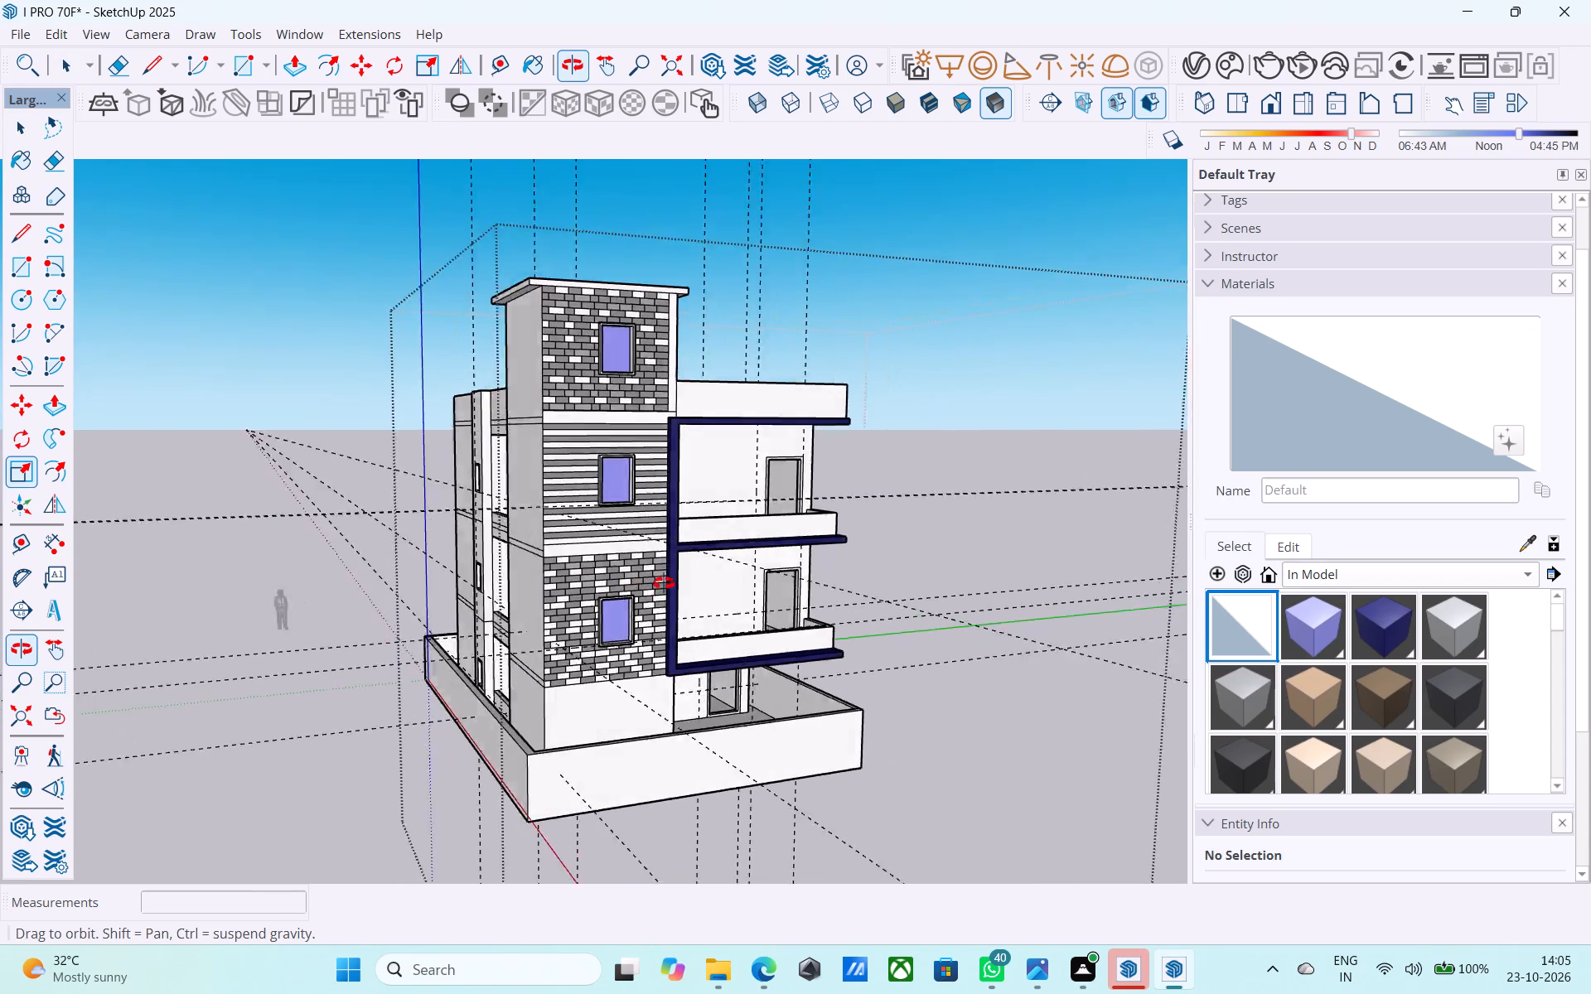
{"action": "middle_click_drag", "start_coordinate": [664, 583], "coordinate": [546, 577]}
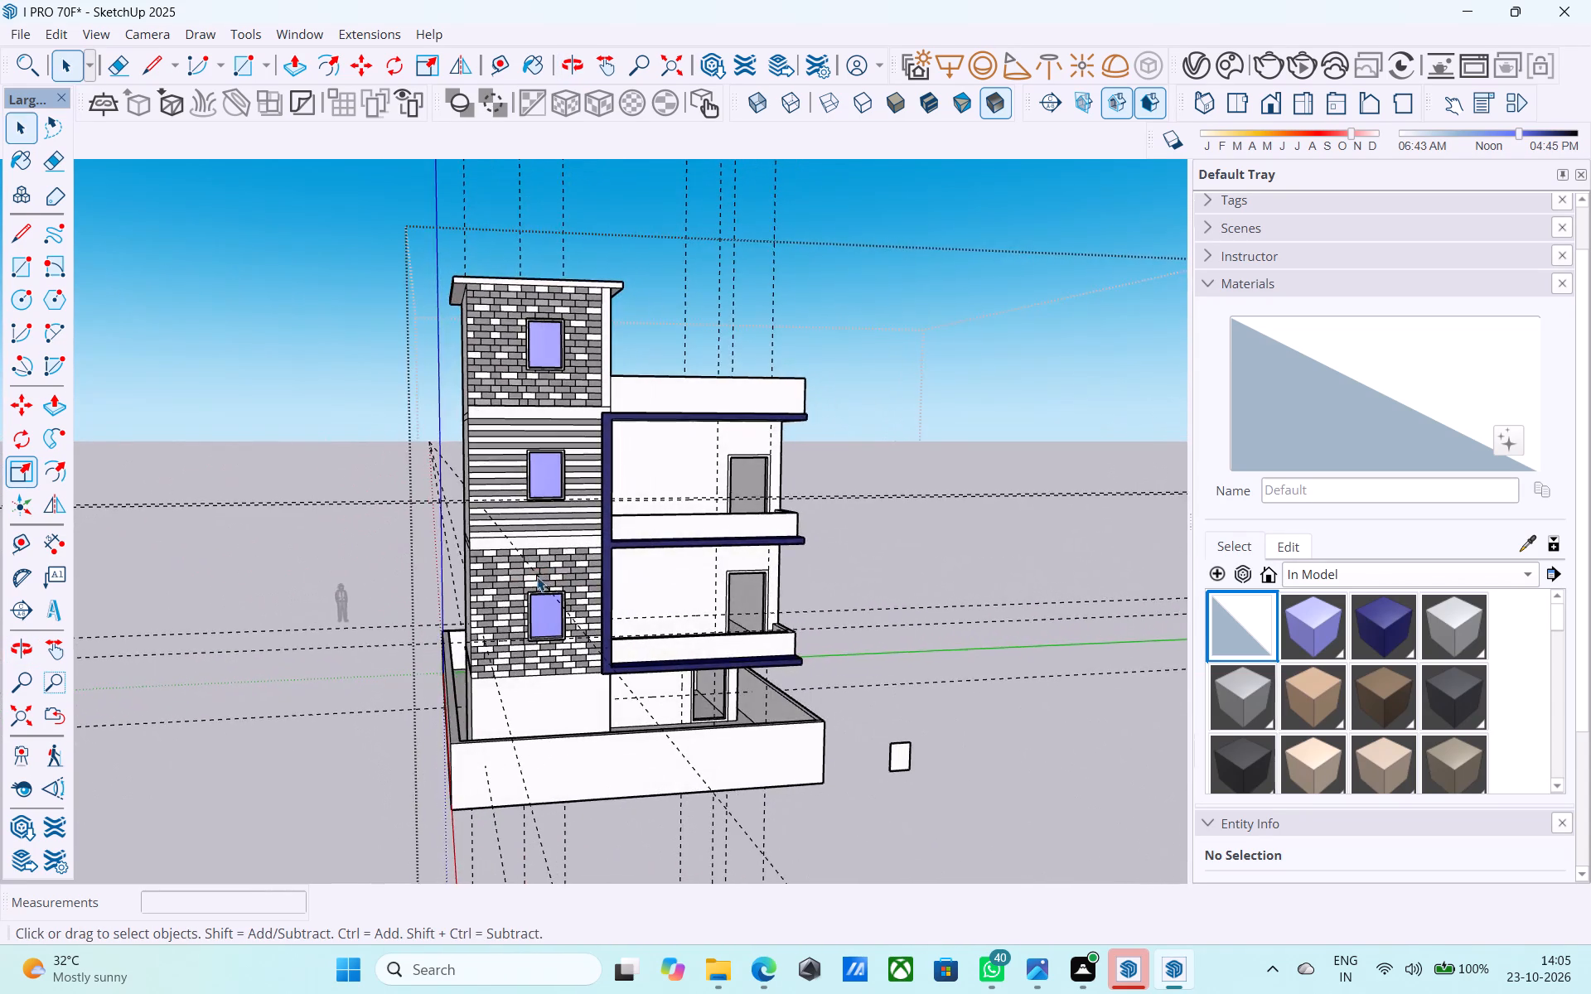
{"action": "scroll", "coordinate": [547, 468], "scroll_direction": "up", "scroll_amount": 15}
{"action": "scroll", "coordinate": [550, 466], "scroll_direction": "down", "scroll_amount": 5}
Extend the middle tower window's frame outward by 4" on the side away from the balconies using Push/Pull.
{"action": "middle_click_drag", "start_coordinate": [563, 489], "coordinate": [708, 760]}
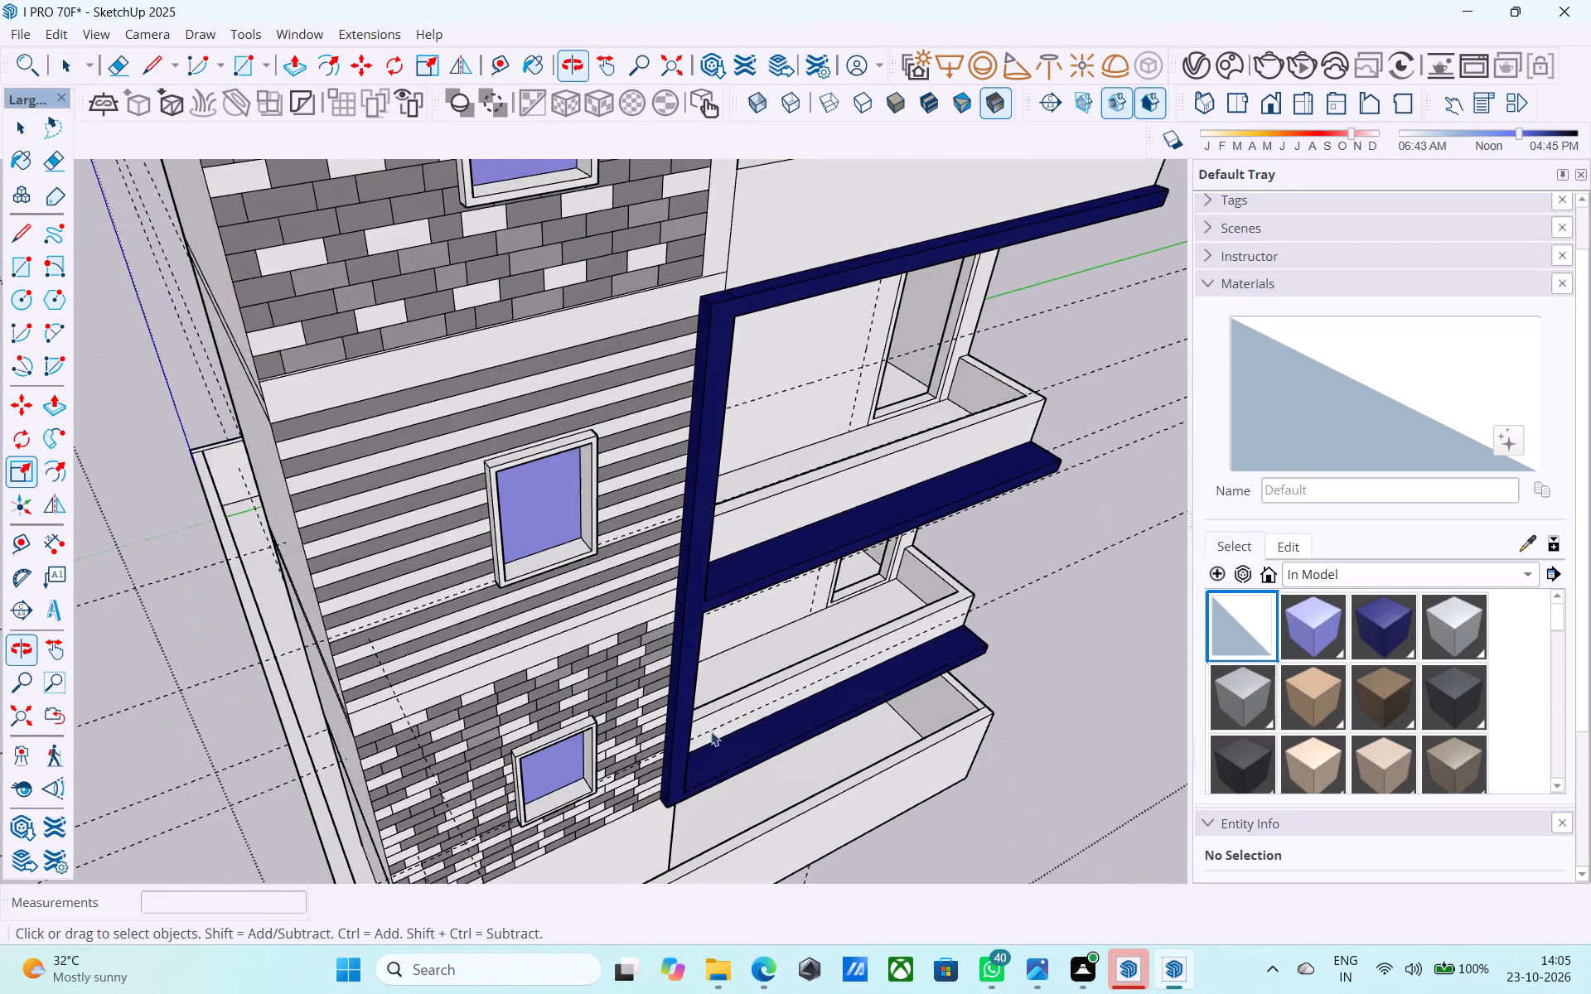
{"action": "scroll", "coordinate": [502, 463], "scroll_direction": "up", "scroll_amount": 12}
{"action": "middle_click_drag", "start_coordinate": [469, 497], "coordinate": [504, 486]}
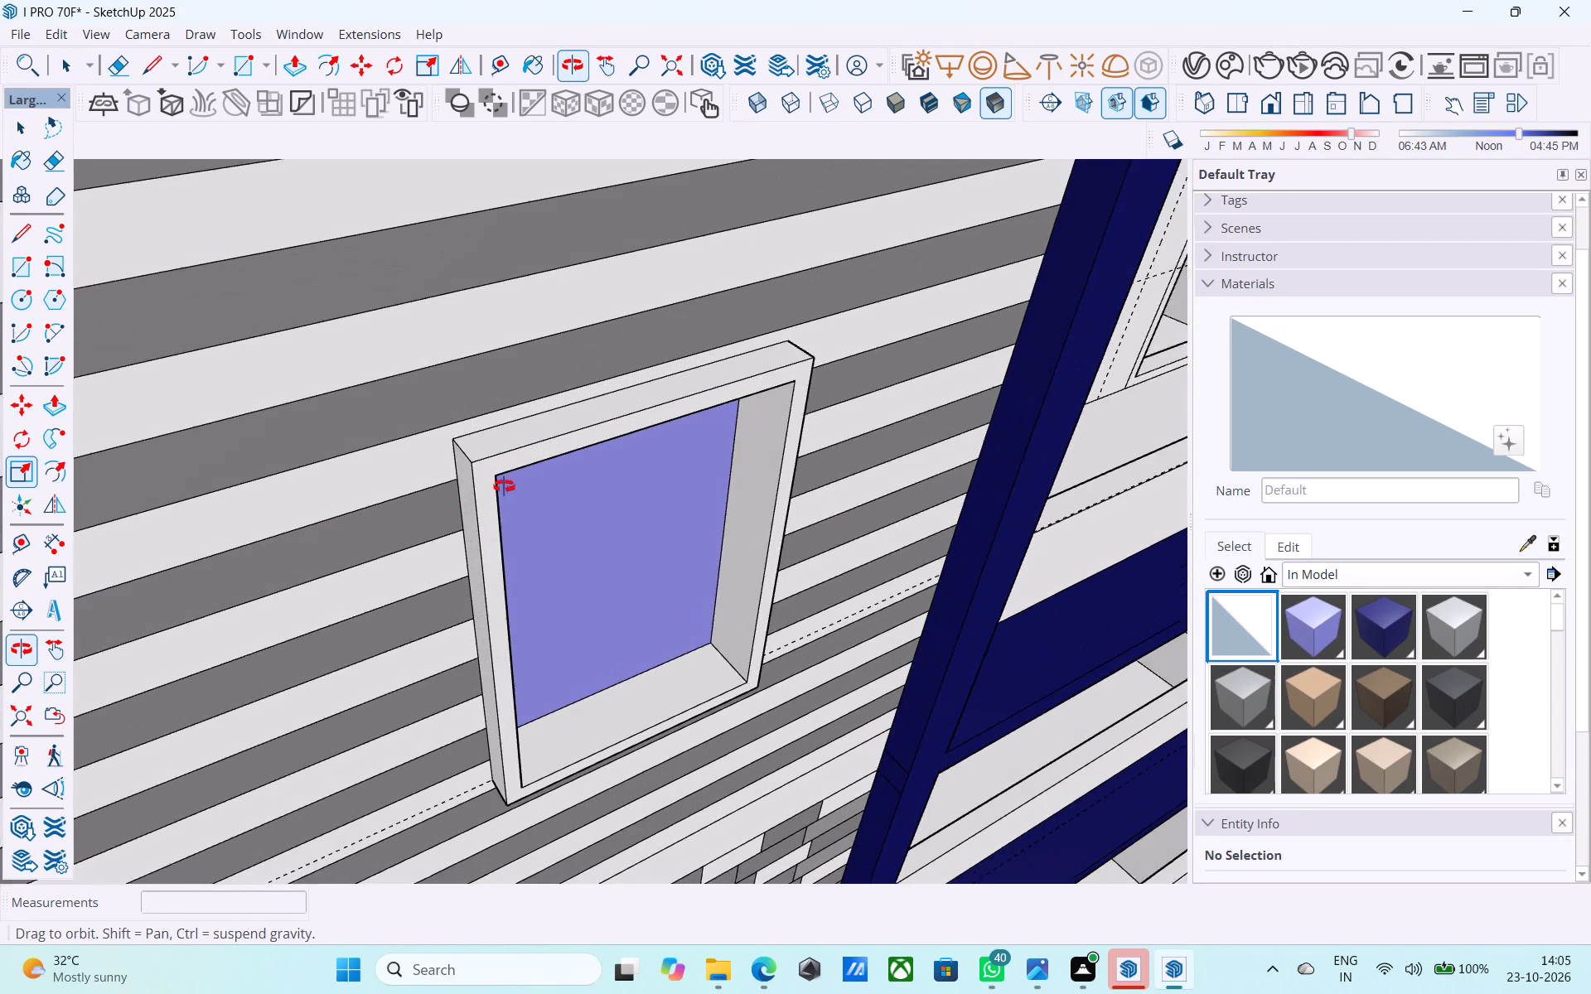
{"action": "middle_click_drag", "start_coordinate": [504, 486], "coordinate": [590, 460]}
{"action": "left_click", "coordinate": [455, 516]}
{"action": "left_click", "coordinate": [457, 518]}
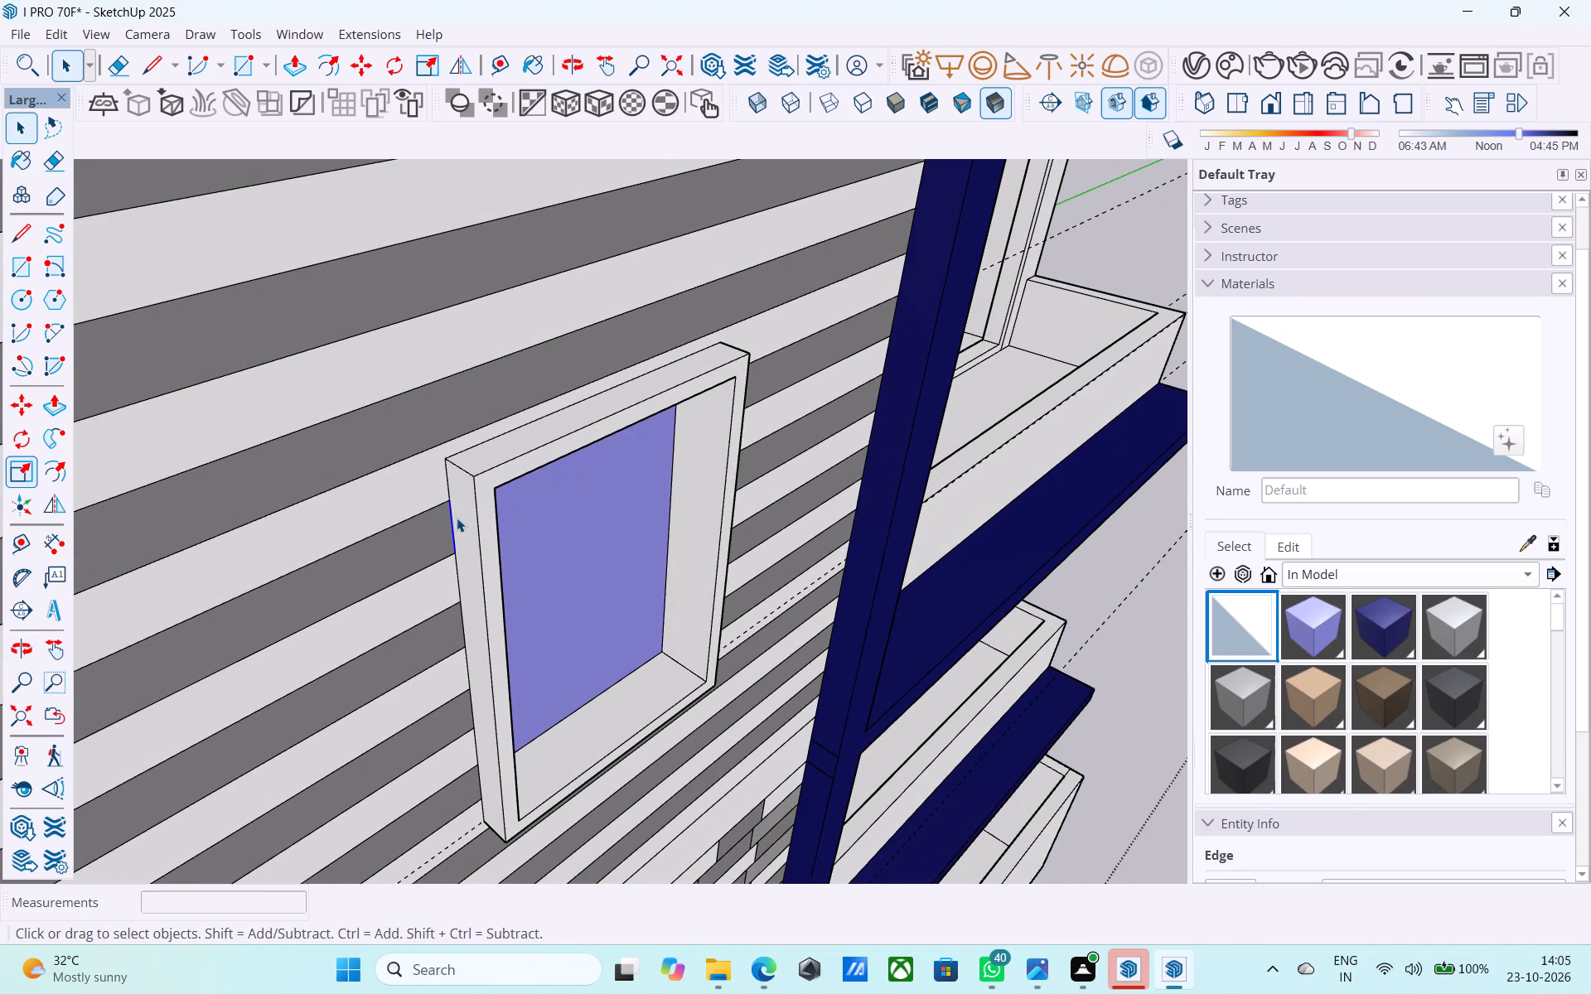
{"action": "key", "text": "p"}
{"action": "left_click", "coordinate": [459, 520]}
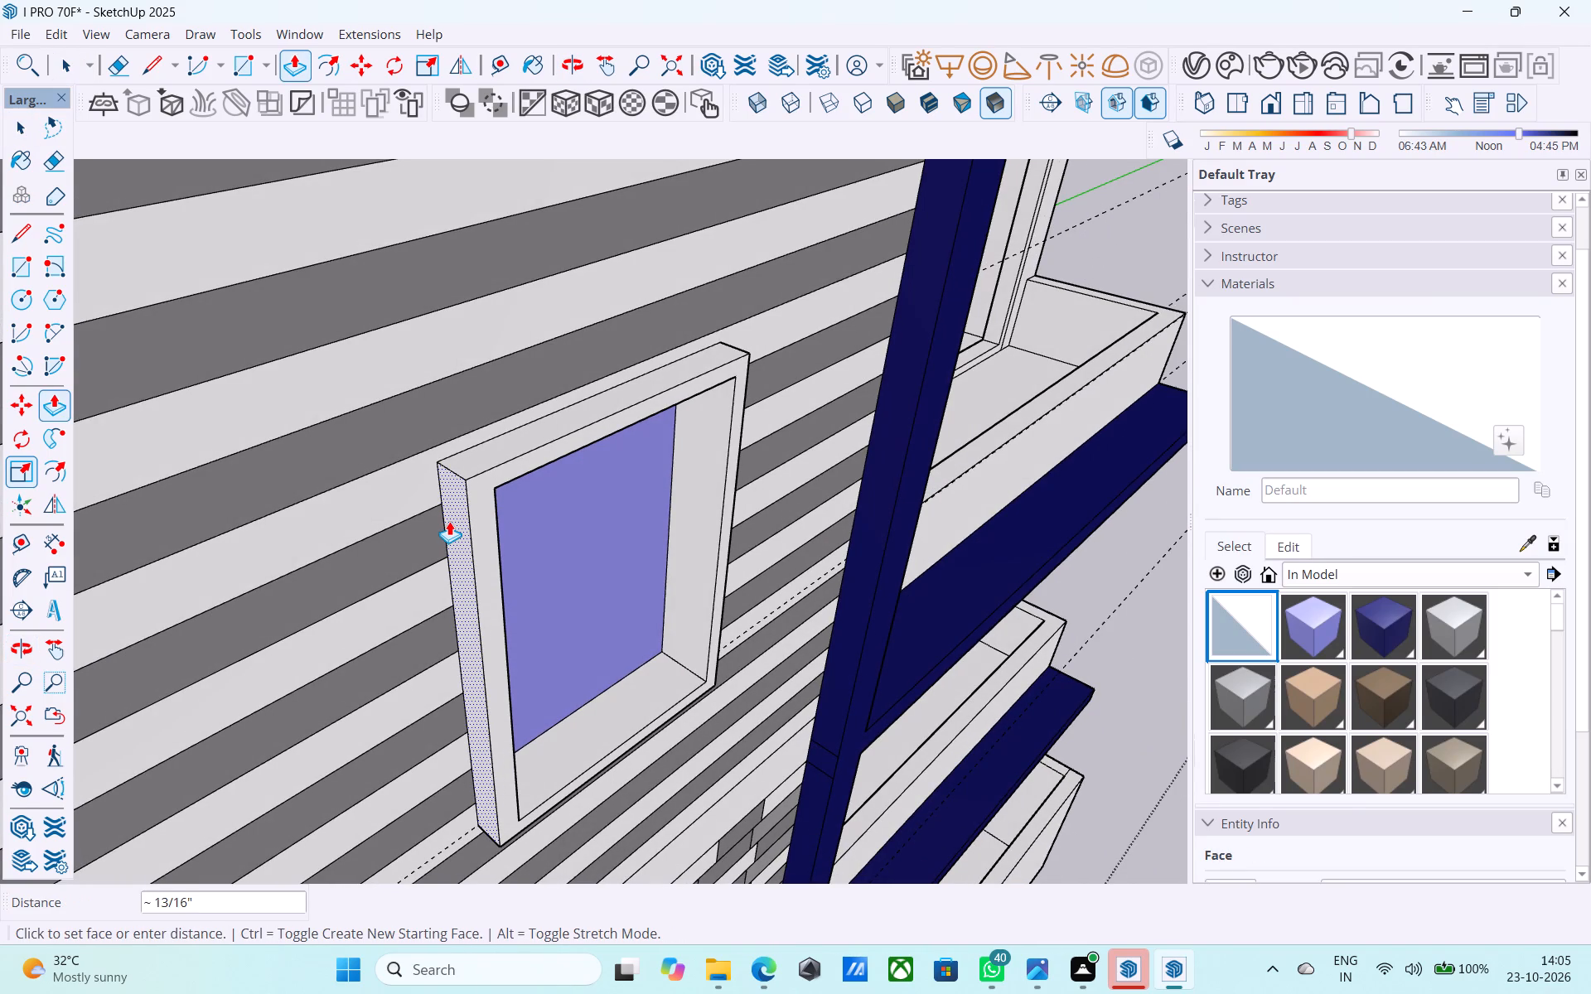
{"action": "type", "text": "2\""}
{"action": "key", "text": "Return"}
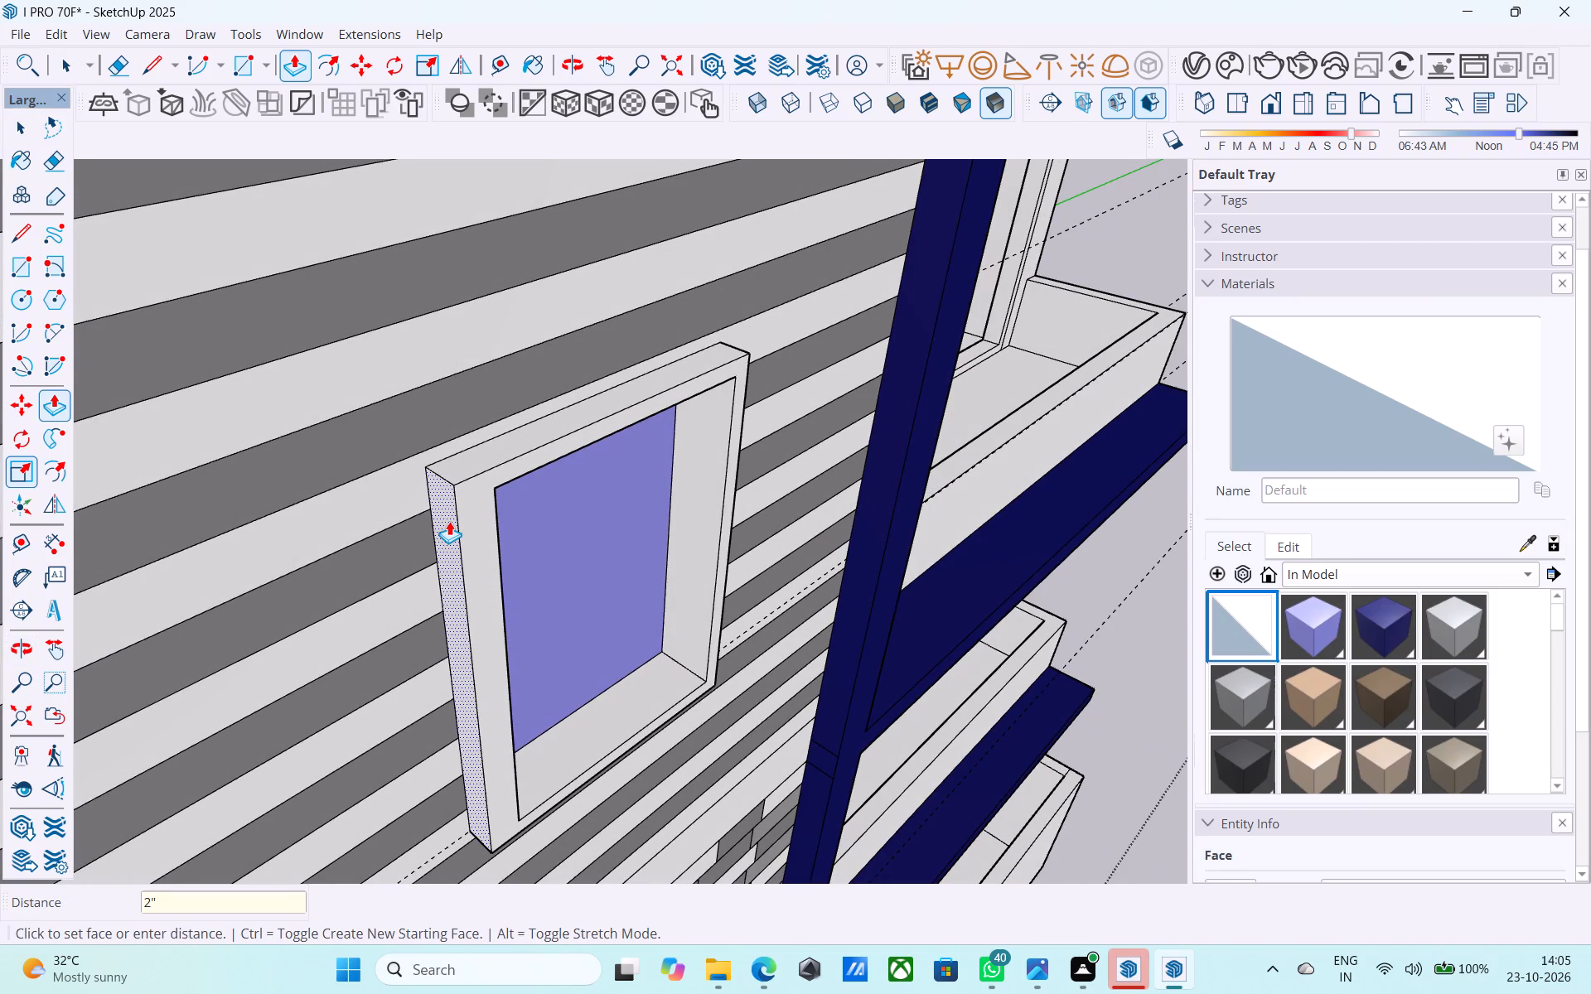
{"action": "type", "text": "4\""}
{"action": "key", "text": "Return"}
{"action": "key", "text": "space"}
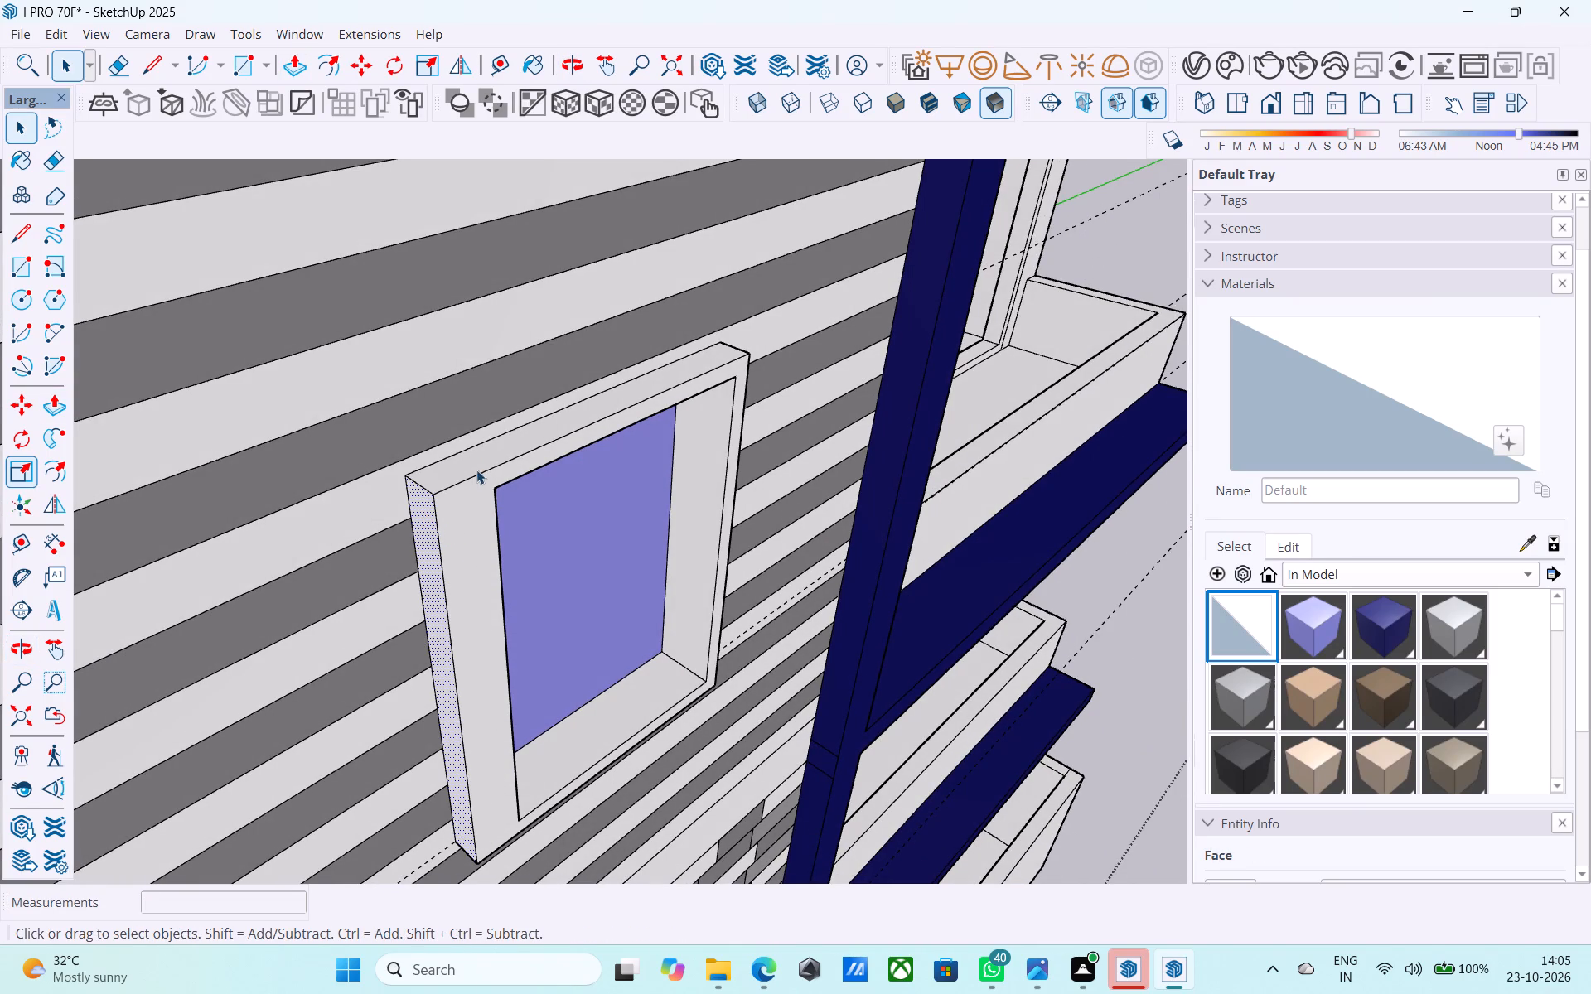
Extend the top of the middle tower window's frame upward by repeating the last Push/Pull offset.
{"action": "middle_click_drag", "start_coordinate": [477, 470], "coordinate": [501, 526]}
{"action": "left_click", "coordinate": [484, 465]}
{"action": "key", "text": "p"}
{"action": "double_click", "coordinate": [483, 465]}
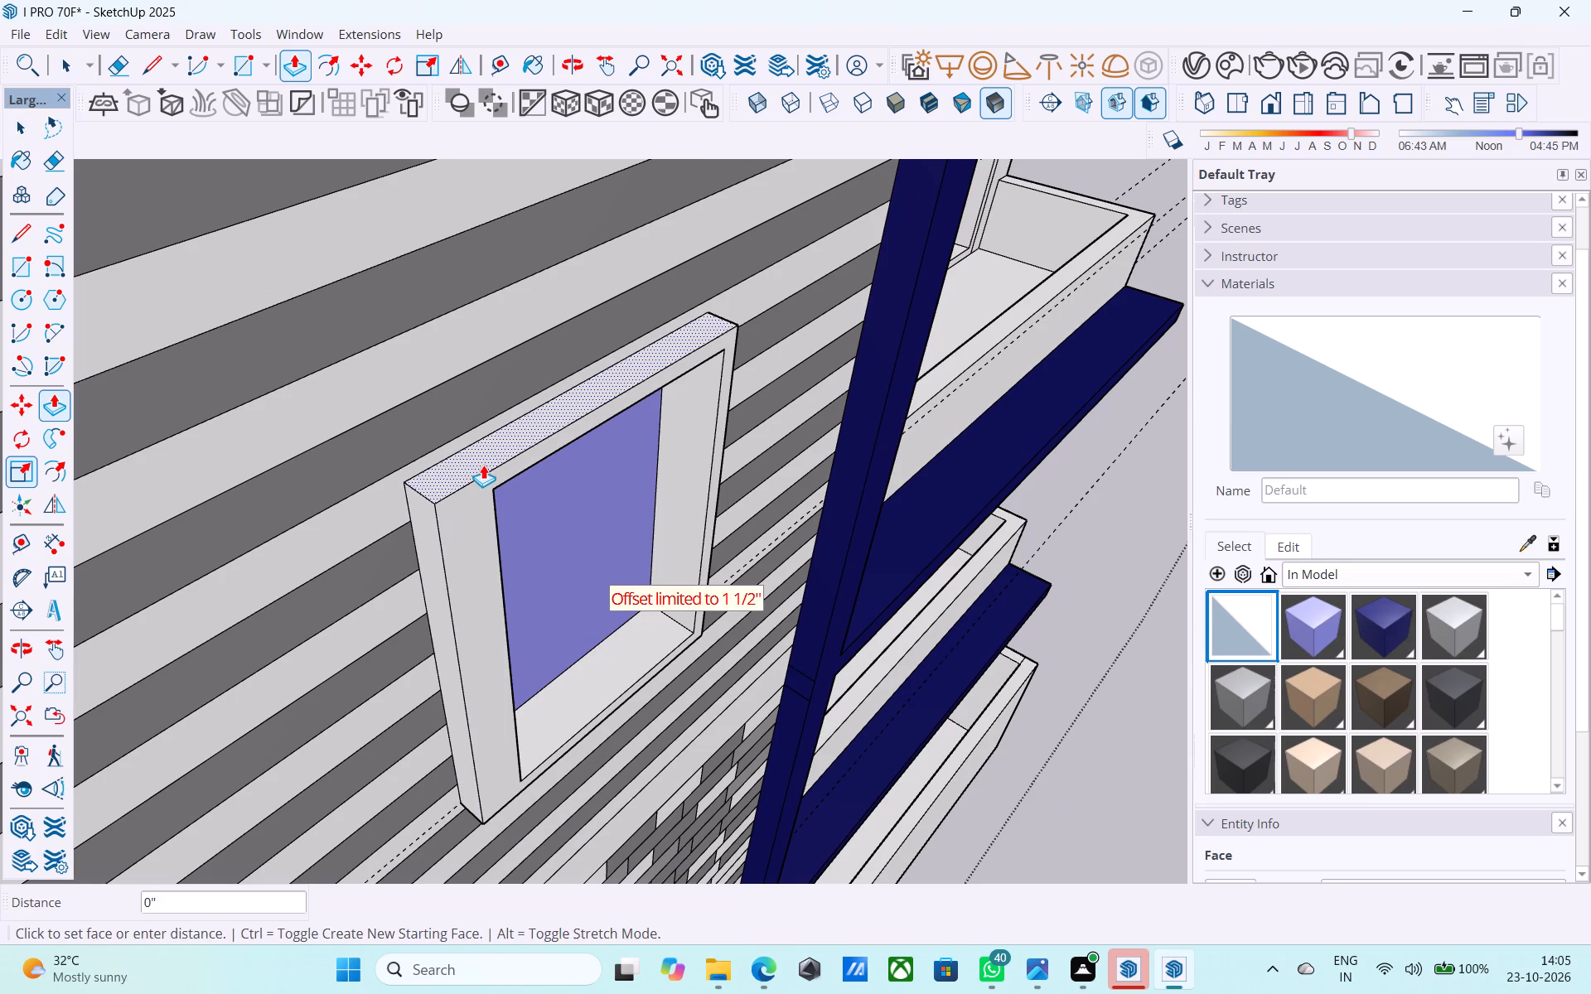
Extend the middle tower window's frame by the same 4" on the side facing the balconies.
{"action": "scroll", "coordinate": [482, 465], "scroll_direction": "down", "scroll_amount": 5}
{"action": "middle_click_drag", "start_coordinate": [520, 553], "coordinate": [104, 432]}
{"action": "middle_click_drag", "start_coordinate": [756, 533], "coordinate": [418, 491]}
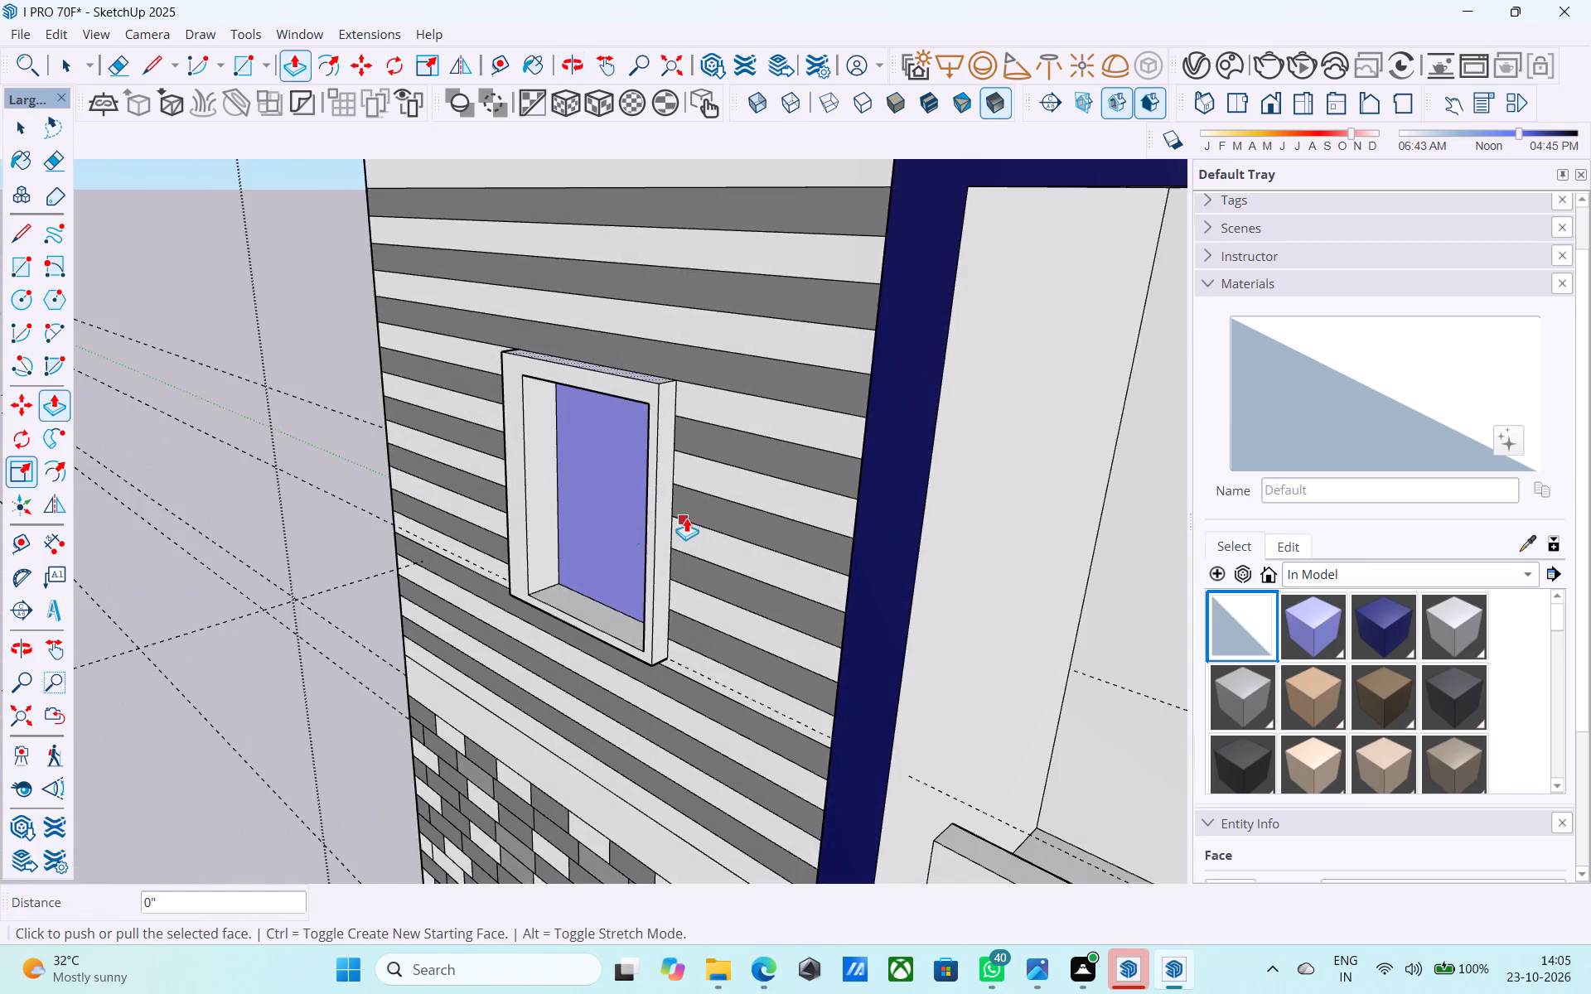
{"action": "scroll", "coordinate": [686, 518], "scroll_direction": "up", "scroll_amount": 4}
{"action": "left_click", "coordinate": [655, 492]}
{"action": "key", "text": "space"}
{"action": "left_click", "coordinate": [655, 492]}
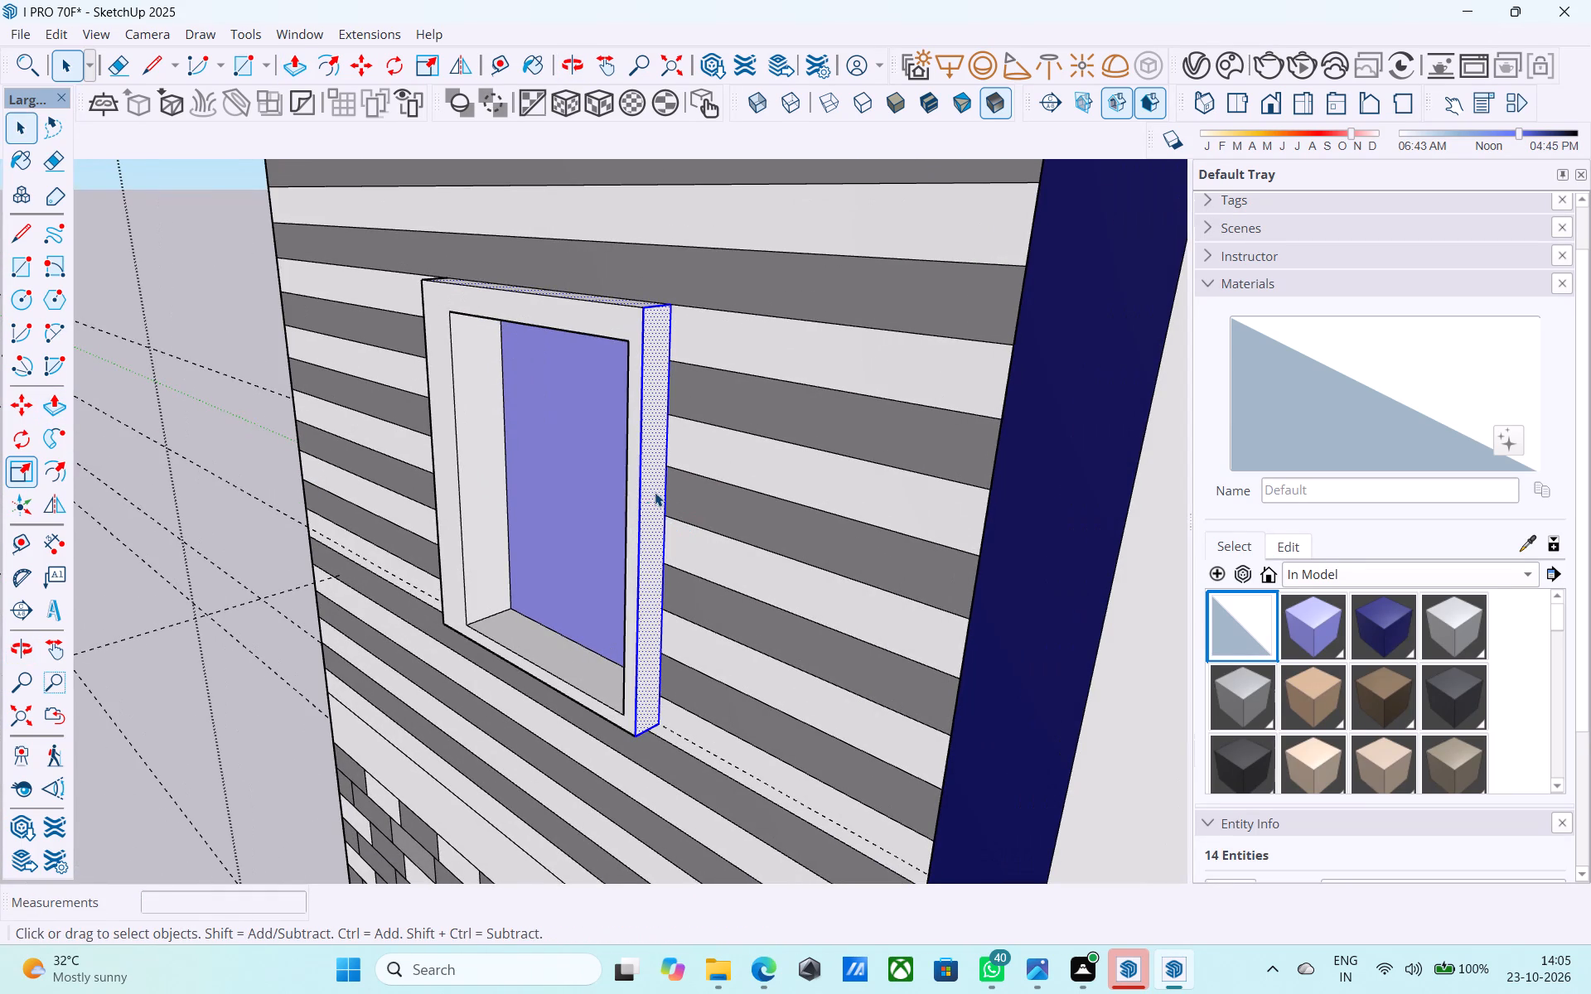
{"action": "key", "text": "p"}
{"action": "double_click", "coordinate": [655, 492]}
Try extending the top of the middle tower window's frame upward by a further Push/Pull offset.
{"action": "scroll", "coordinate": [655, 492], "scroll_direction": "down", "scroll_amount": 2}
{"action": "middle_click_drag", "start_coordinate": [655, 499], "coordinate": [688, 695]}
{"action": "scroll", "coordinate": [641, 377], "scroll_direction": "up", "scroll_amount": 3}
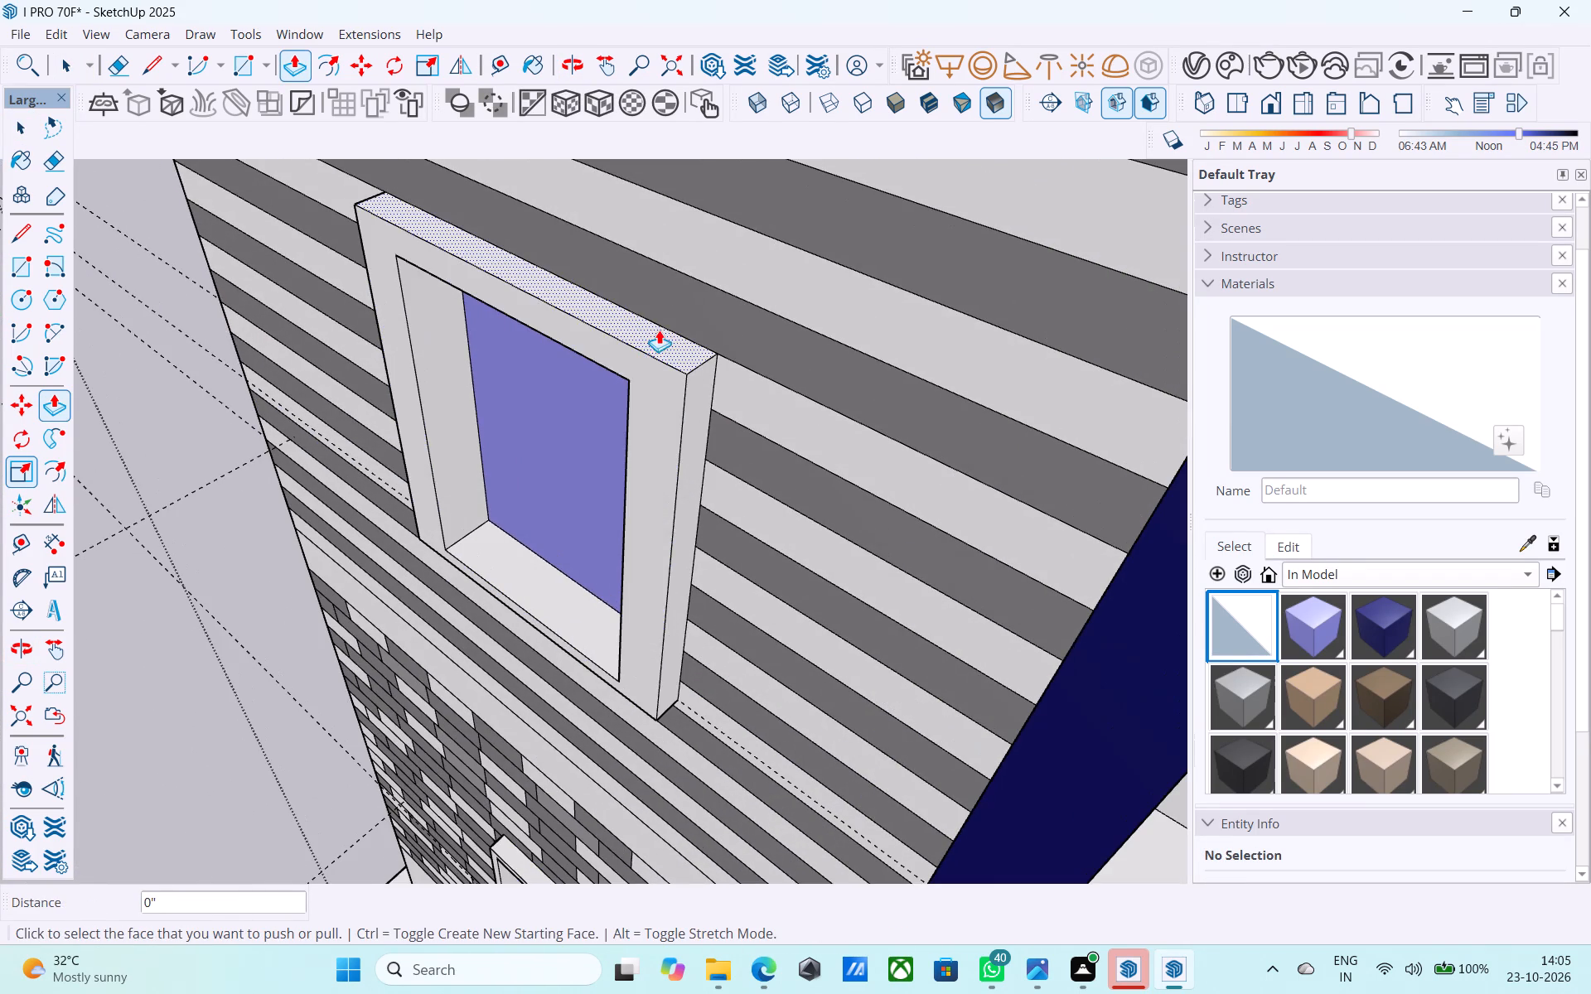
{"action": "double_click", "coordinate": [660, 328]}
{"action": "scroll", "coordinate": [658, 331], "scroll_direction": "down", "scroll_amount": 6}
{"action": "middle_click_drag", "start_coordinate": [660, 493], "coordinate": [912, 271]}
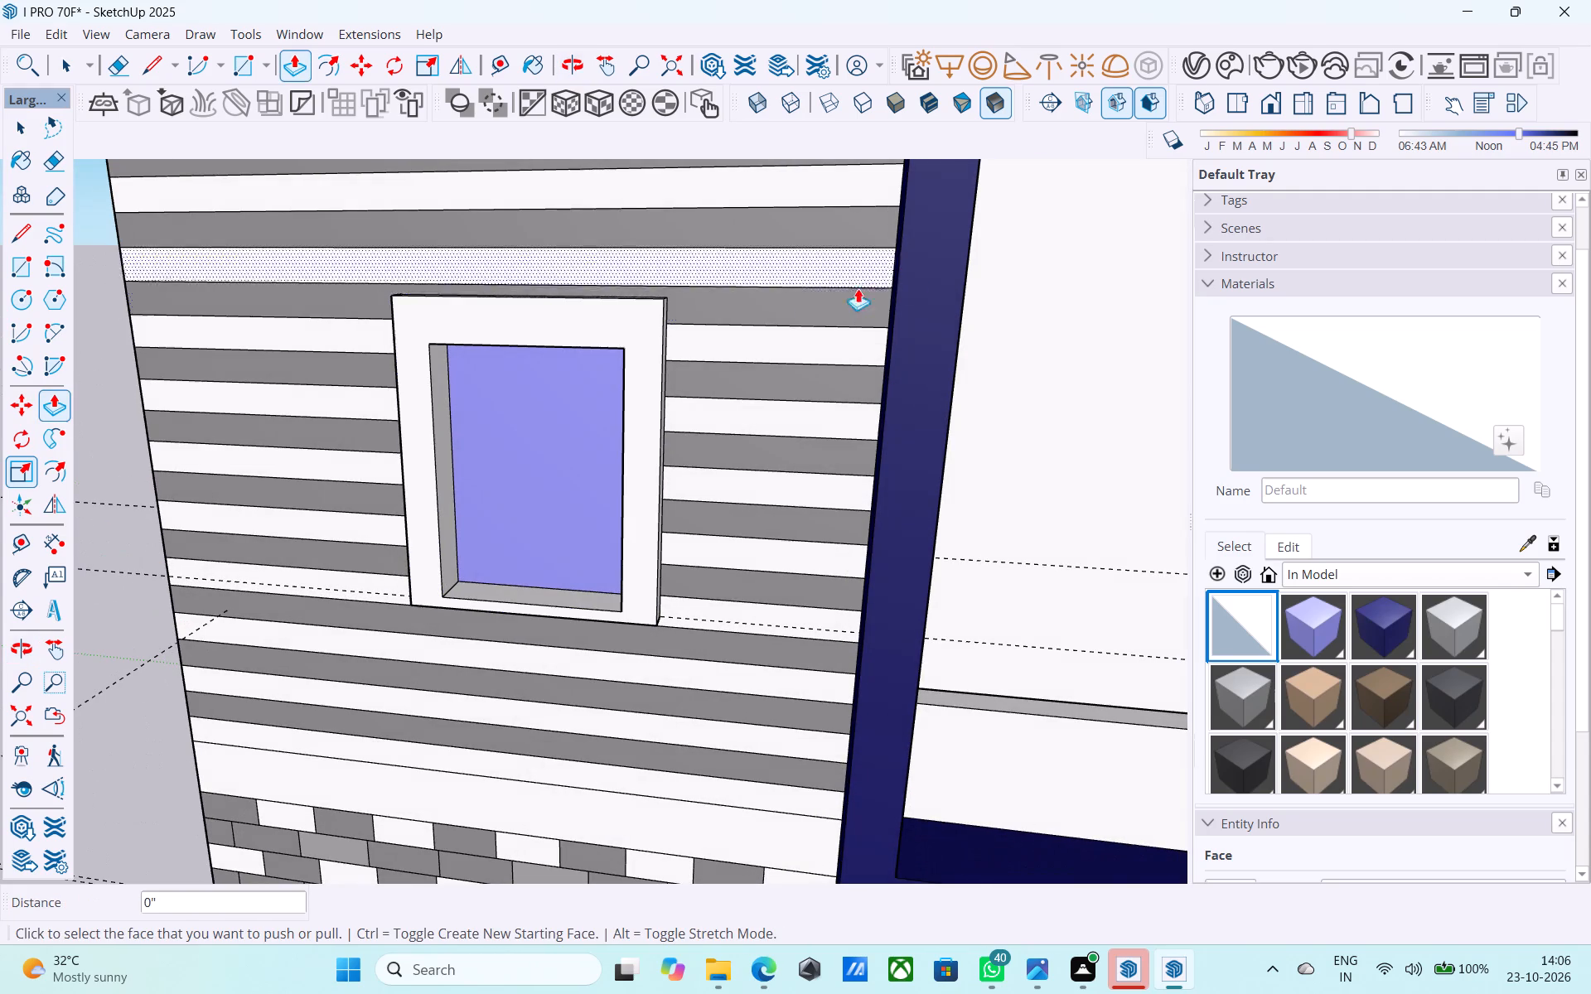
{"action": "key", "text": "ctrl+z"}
Extend the underside of the middle tower window's frame downward by repeating the last Push/Pull offset.
{"action": "scroll", "coordinate": [693, 302], "scroll_direction": "down", "scroll_amount": 6}
{"action": "middle_click_drag", "start_coordinate": [583, 548], "coordinate": [532, 384]}
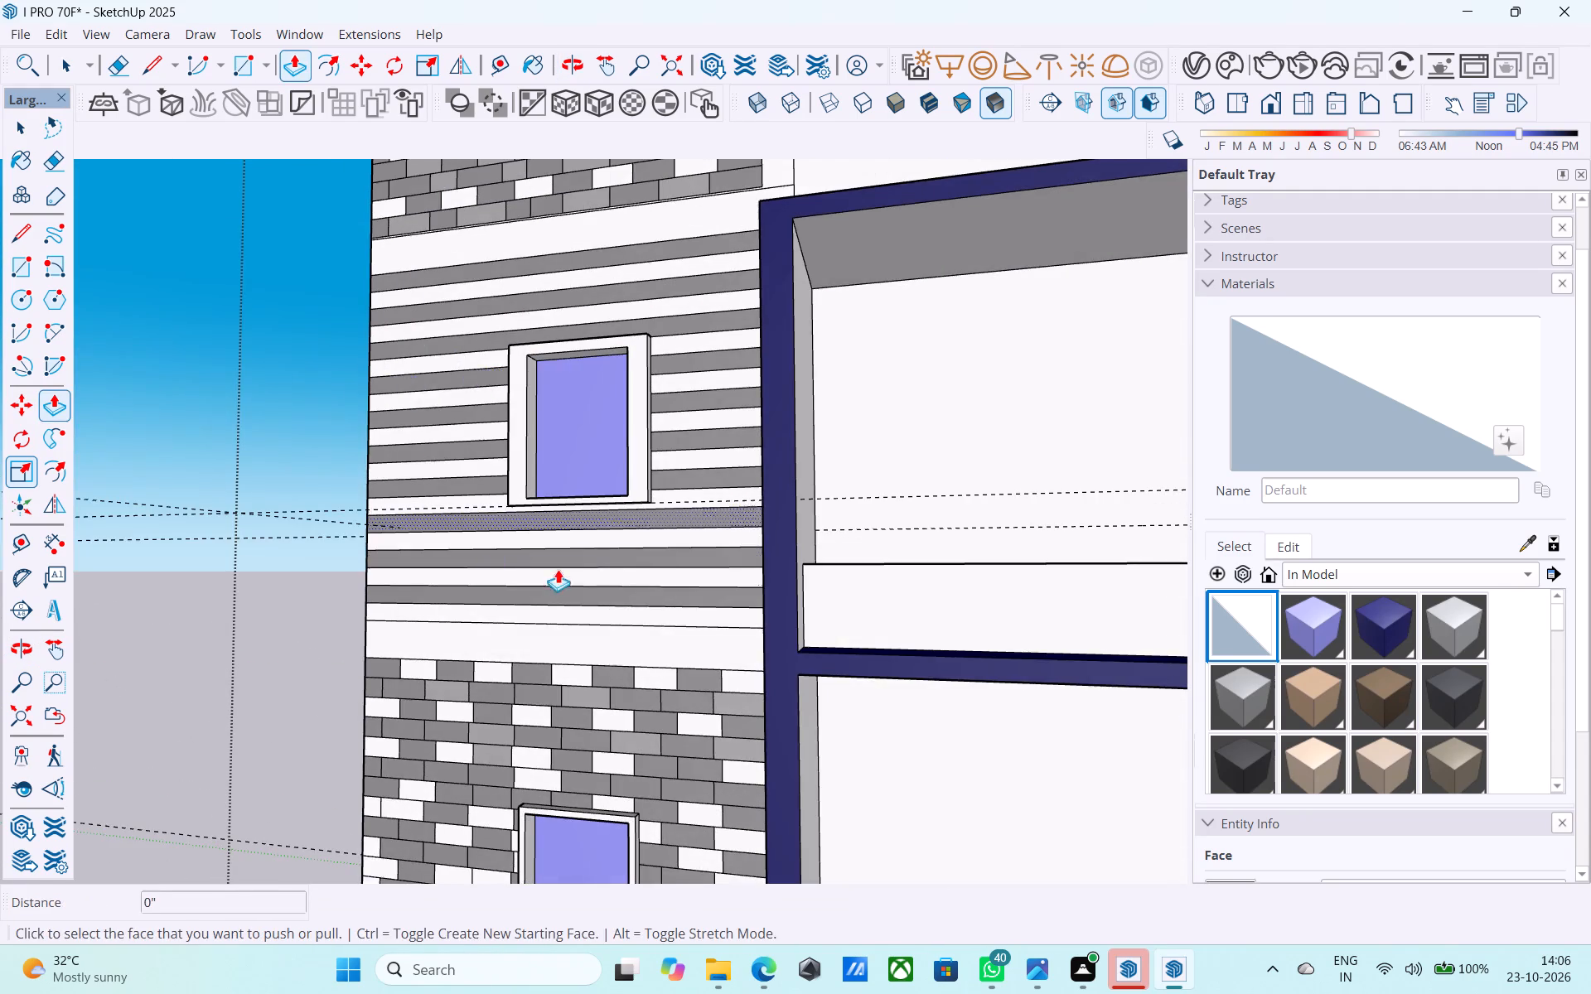
{"action": "middle_click_drag", "start_coordinate": [561, 555], "coordinate": [501, 499]}
{"action": "scroll", "coordinate": [544, 524], "scroll_direction": "up", "scroll_amount": 9}
{"action": "middle_click_drag", "start_coordinate": [668, 457], "coordinate": [423, 402]}
{"action": "scroll", "coordinate": [667, 473], "scroll_direction": "up", "scroll_amount": 5}
{"action": "double_click", "coordinate": [692, 444]}
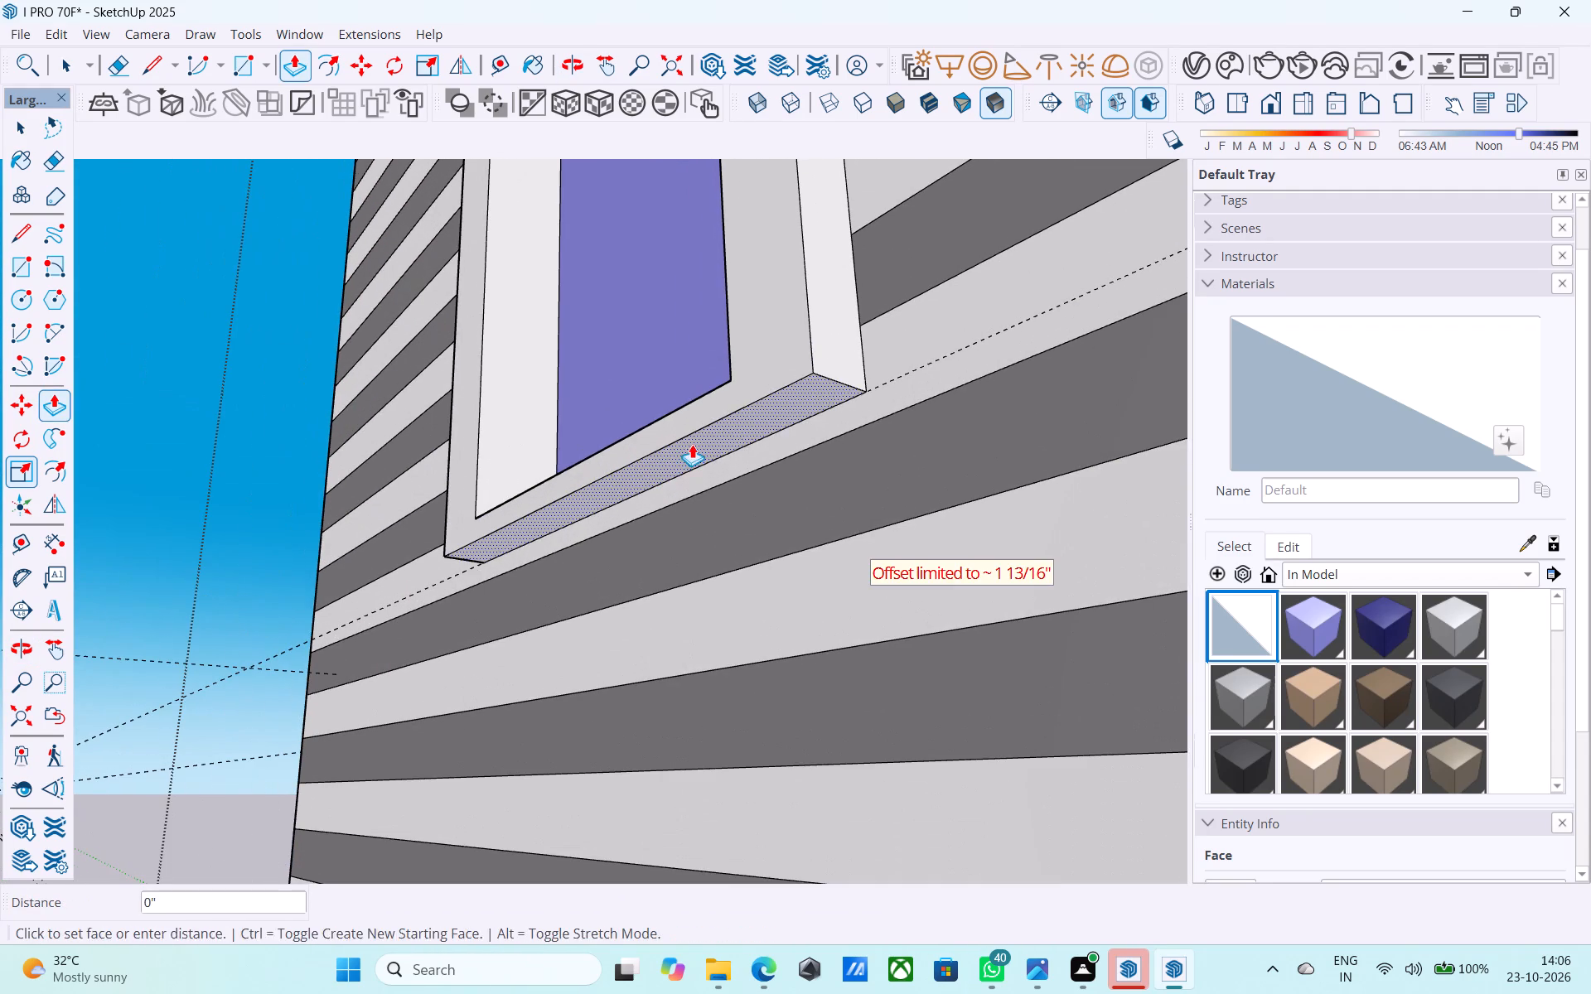
Extend the top of the uppermost tower window's frame upward by repeating the 4" Push/Pull offset.
{"action": "scroll", "coordinate": [690, 446], "scroll_direction": "down", "scroll_amount": 9}
{"action": "middle_click_drag", "start_coordinate": [700, 482], "coordinate": [815, 649]}
{"action": "scroll", "coordinate": [805, 628], "scroll_direction": "down", "scroll_amount": 9}
{"action": "middle_click_drag", "start_coordinate": [747, 602], "coordinate": [987, 698]}
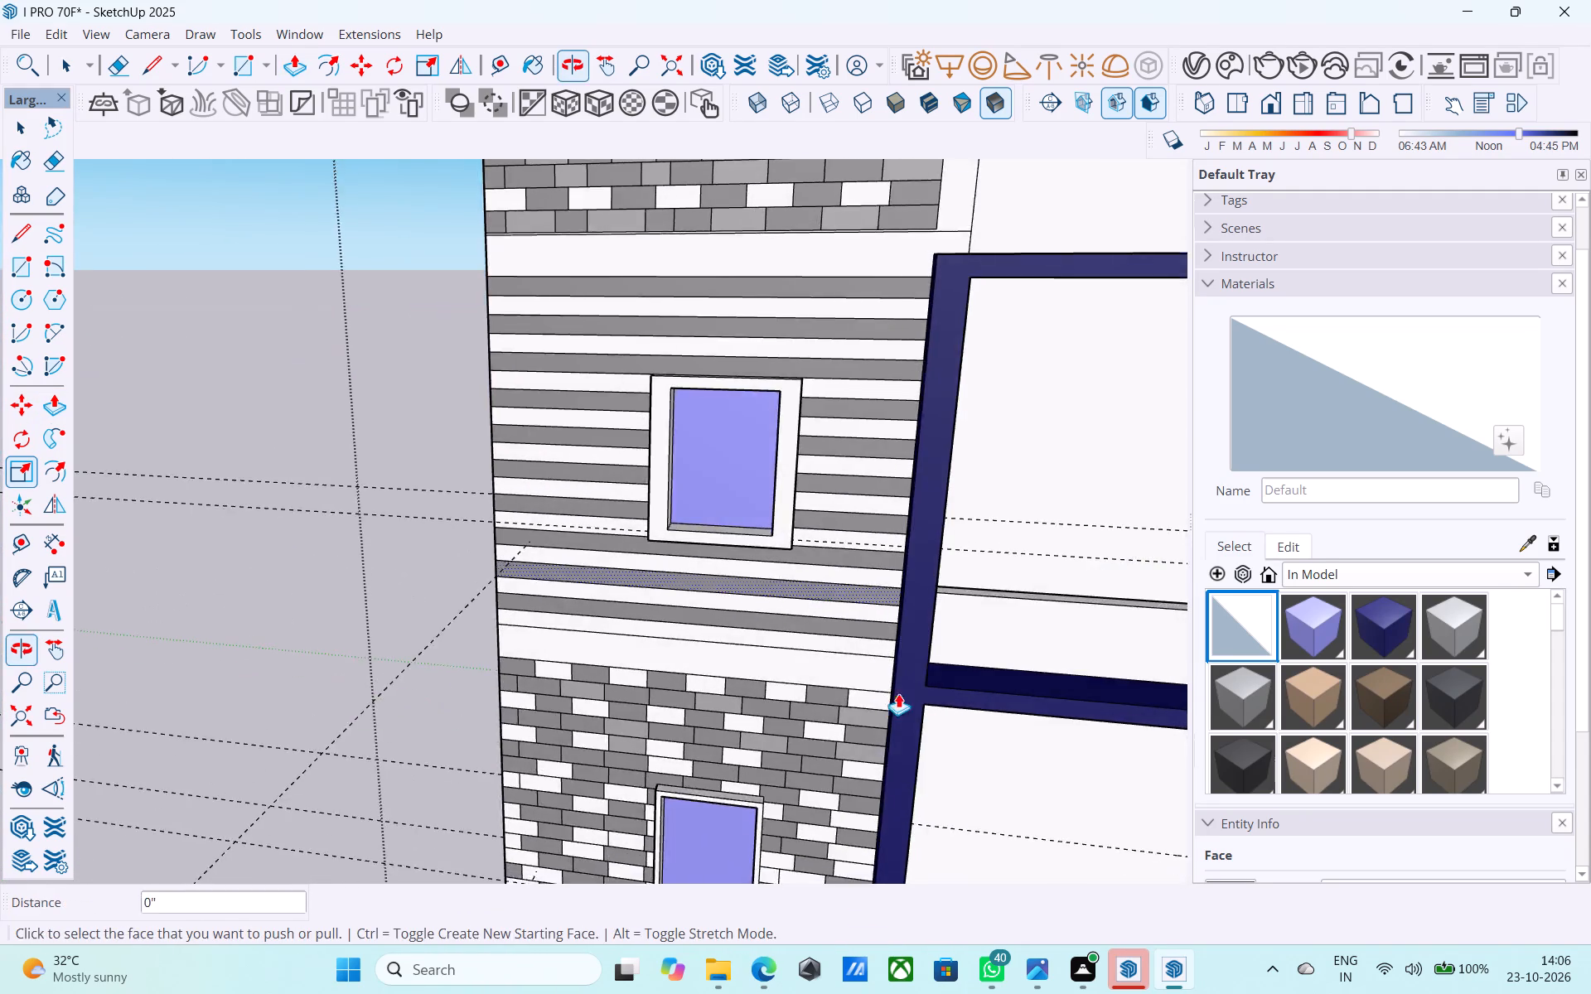
{"action": "scroll", "coordinate": [882, 690], "scroll_direction": "down", "scroll_amount": 1}
{"action": "scroll", "coordinate": [878, 695], "scroll_direction": "up", "scroll_amount": 1}
{"action": "scroll", "coordinate": [874, 698], "scroll_direction": "down", "scroll_amount": 4}
{"action": "middle_click_drag", "start_coordinate": [771, 519], "coordinate": [523, 853]}
{"action": "scroll", "coordinate": [770, 521], "scroll_direction": "down", "scroll_amount": 1}
{"action": "scroll", "coordinate": [515, 853], "scroll_direction": "up", "scroll_amount": 1}
{"action": "scroll", "coordinate": [928, 277], "scroll_direction": "up", "scroll_amount": 6}
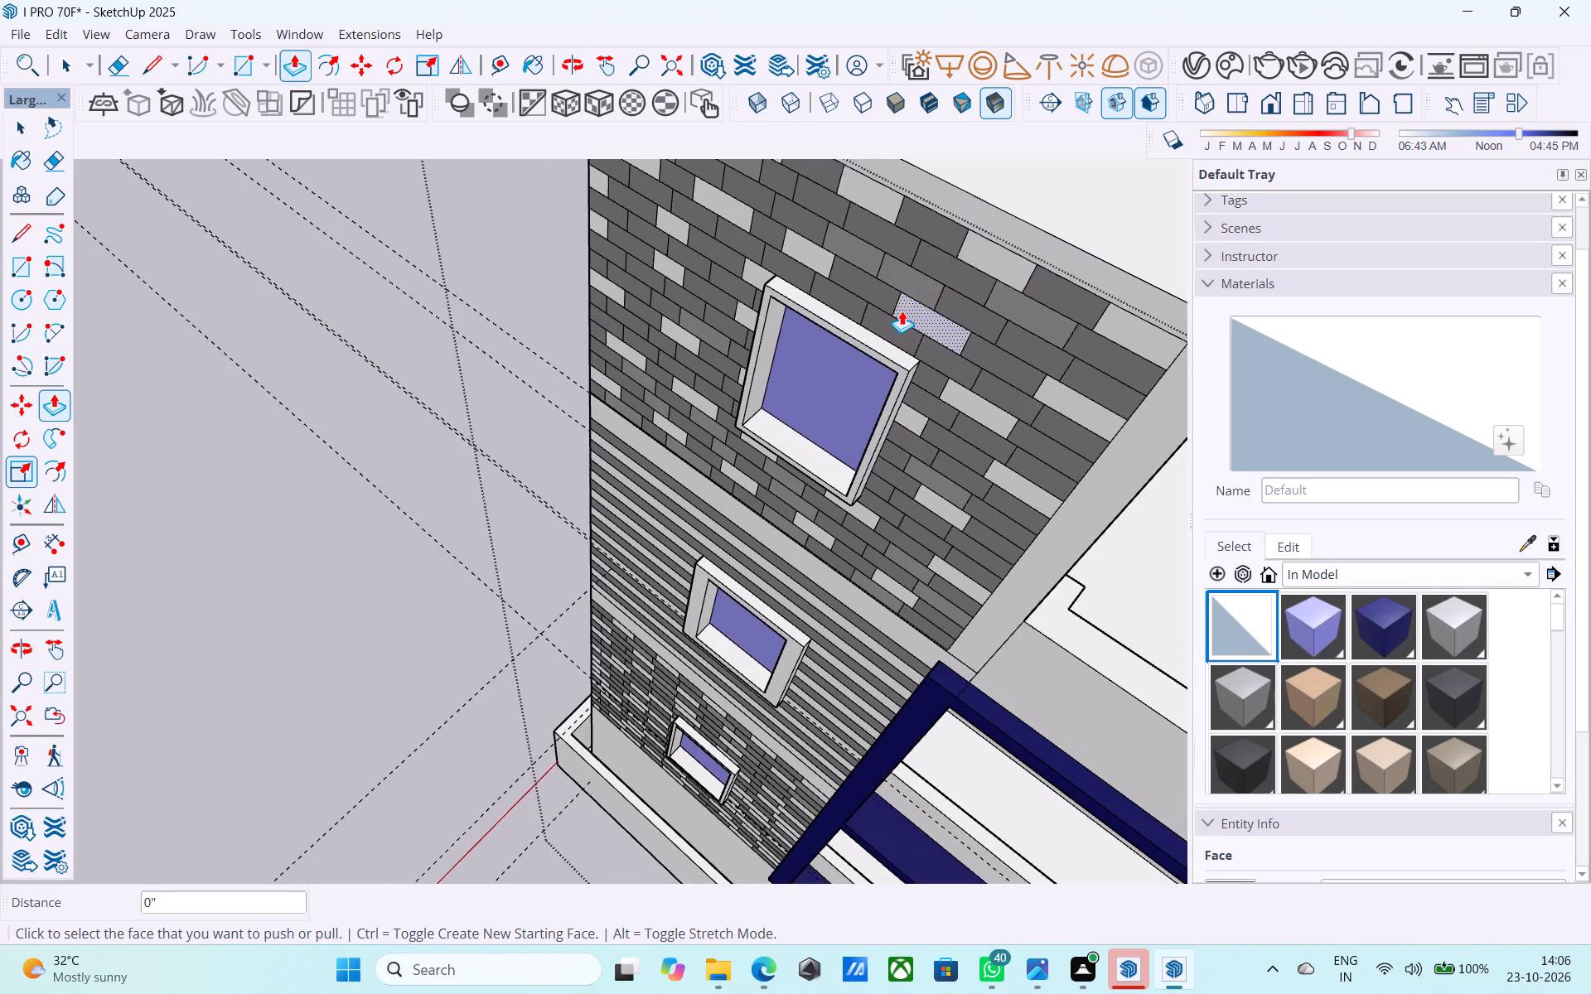
{"action": "scroll", "coordinate": [902, 311], "scroll_direction": "up", "scroll_amount": 8}
{"action": "double_click", "coordinate": [870, 350]}
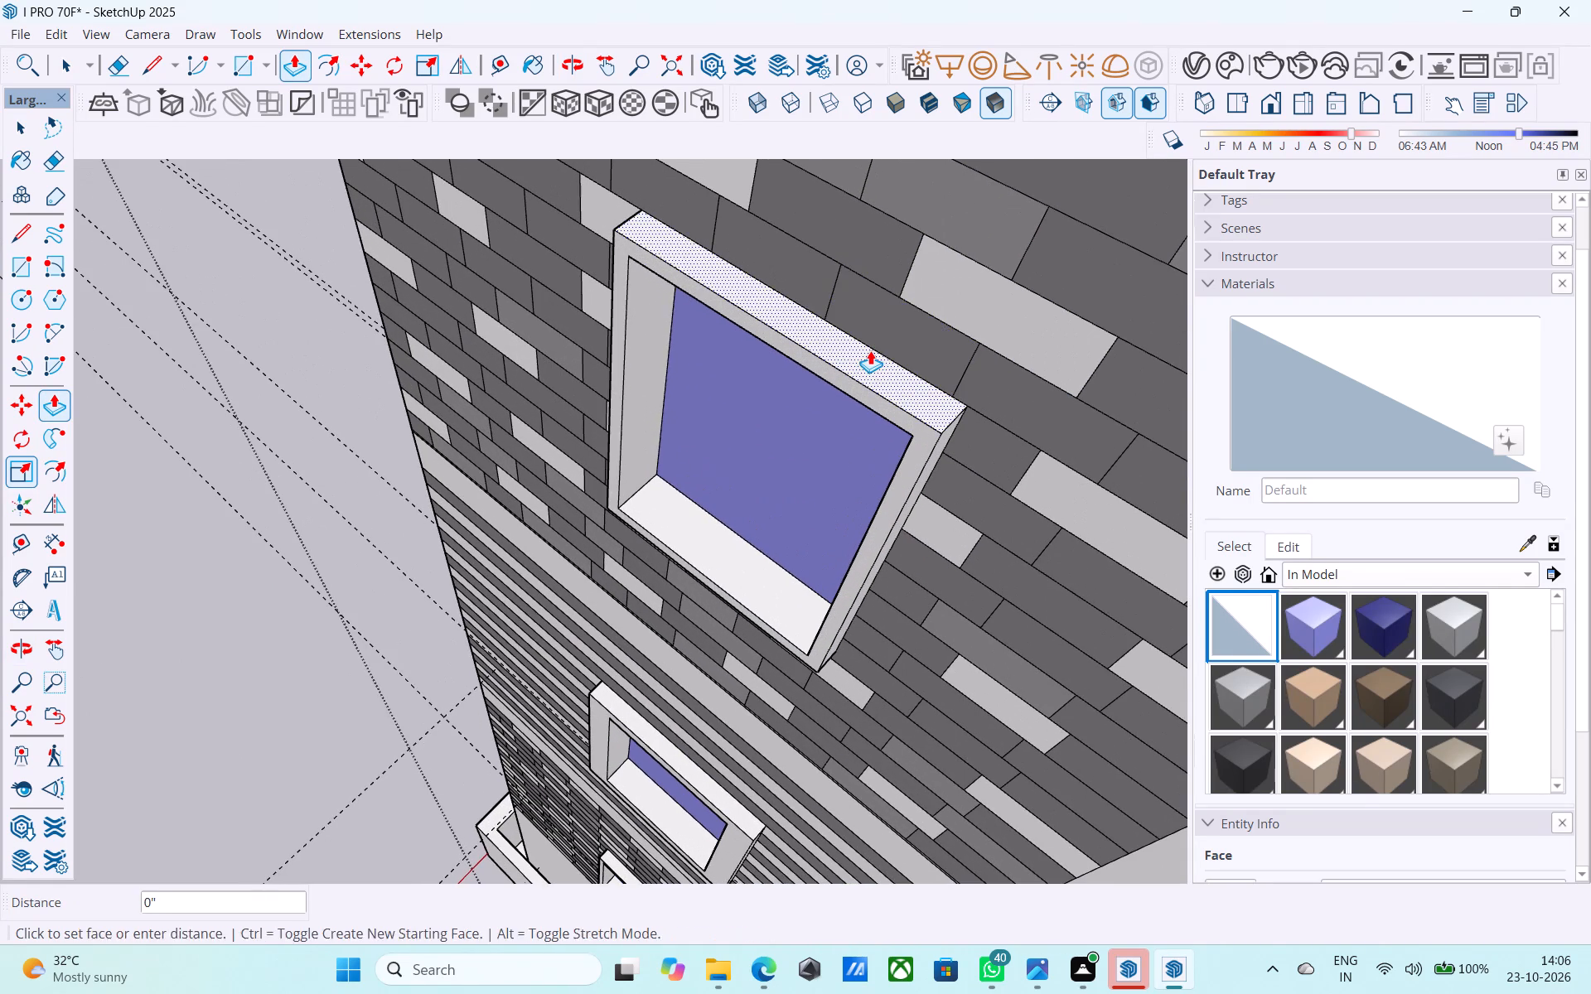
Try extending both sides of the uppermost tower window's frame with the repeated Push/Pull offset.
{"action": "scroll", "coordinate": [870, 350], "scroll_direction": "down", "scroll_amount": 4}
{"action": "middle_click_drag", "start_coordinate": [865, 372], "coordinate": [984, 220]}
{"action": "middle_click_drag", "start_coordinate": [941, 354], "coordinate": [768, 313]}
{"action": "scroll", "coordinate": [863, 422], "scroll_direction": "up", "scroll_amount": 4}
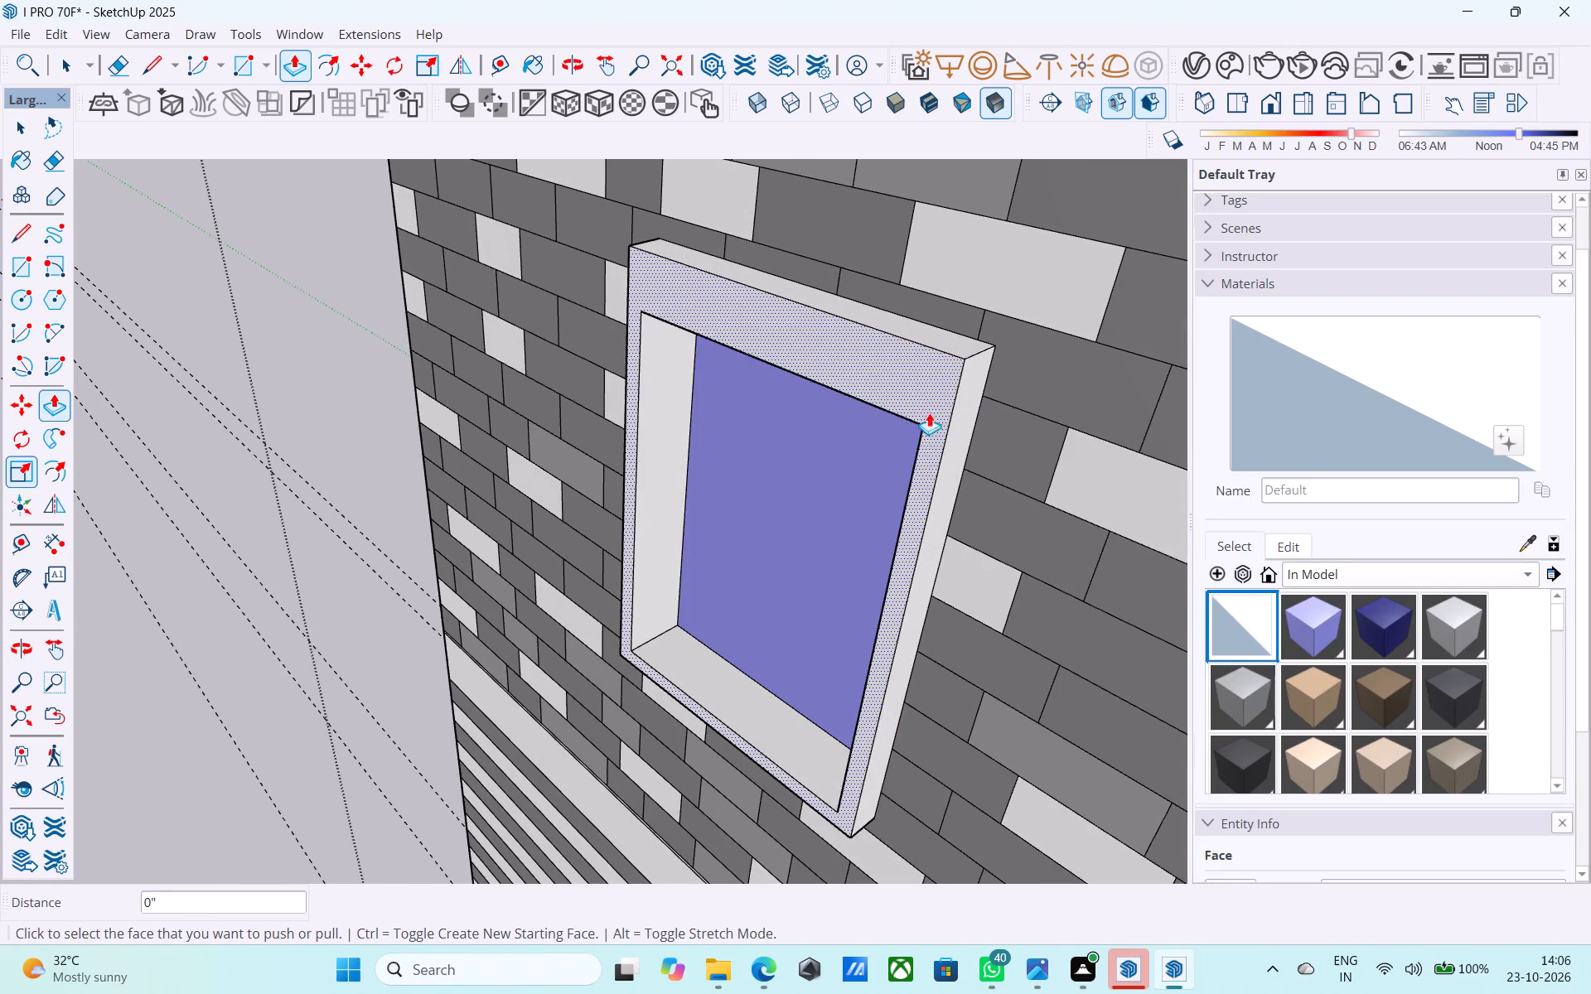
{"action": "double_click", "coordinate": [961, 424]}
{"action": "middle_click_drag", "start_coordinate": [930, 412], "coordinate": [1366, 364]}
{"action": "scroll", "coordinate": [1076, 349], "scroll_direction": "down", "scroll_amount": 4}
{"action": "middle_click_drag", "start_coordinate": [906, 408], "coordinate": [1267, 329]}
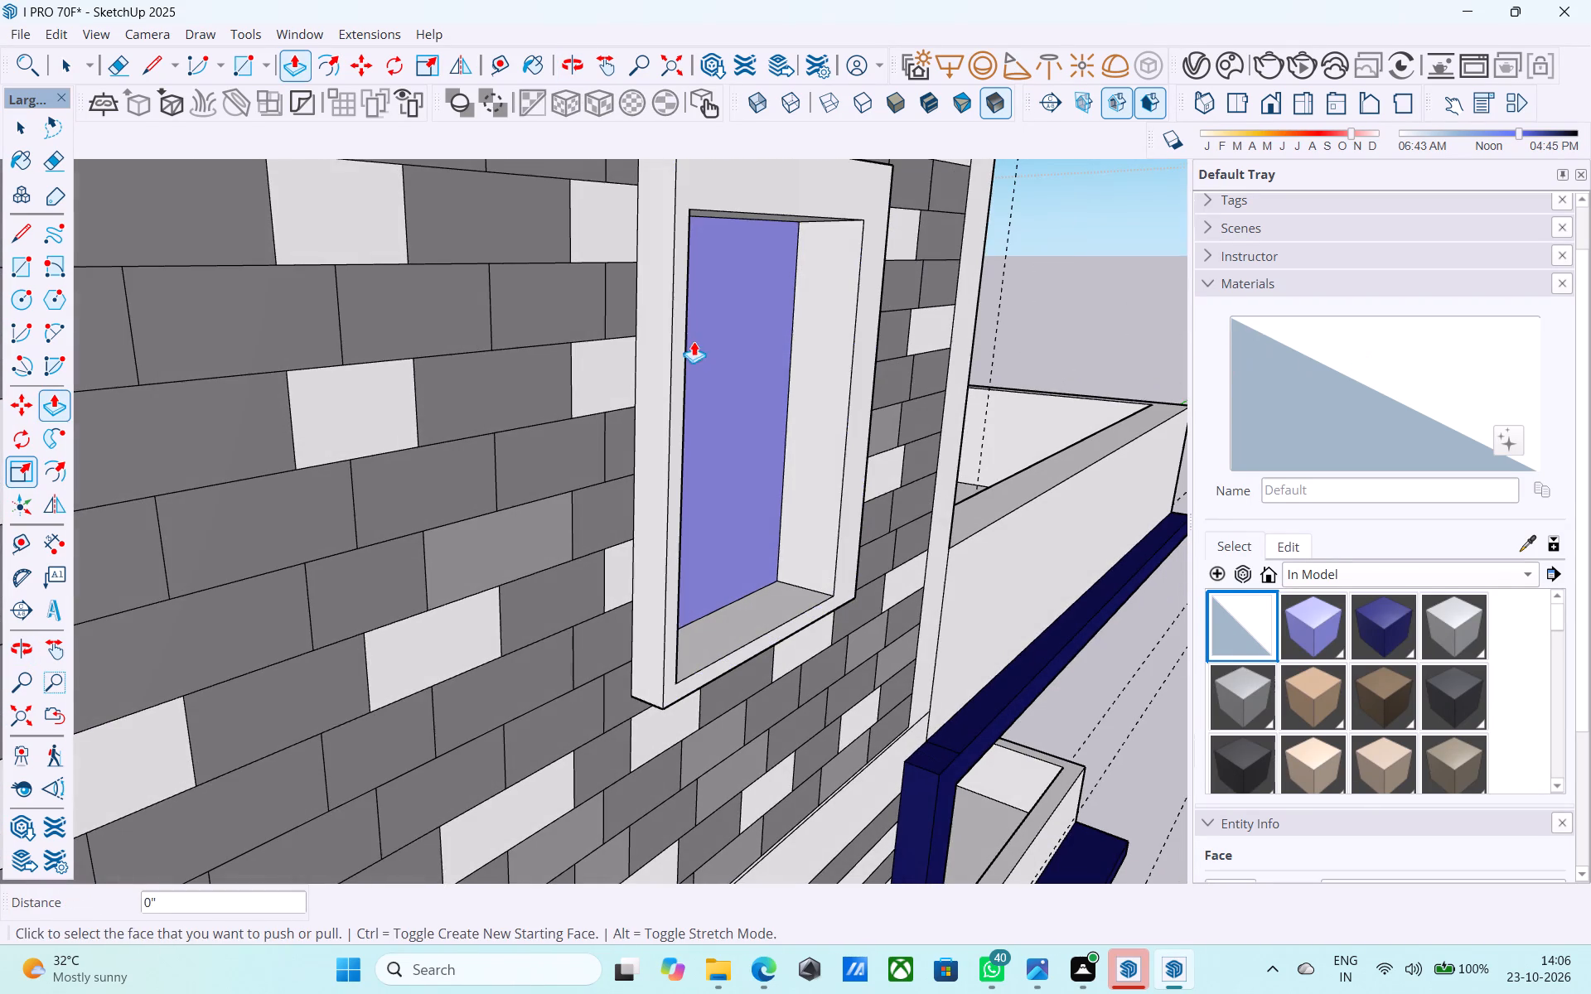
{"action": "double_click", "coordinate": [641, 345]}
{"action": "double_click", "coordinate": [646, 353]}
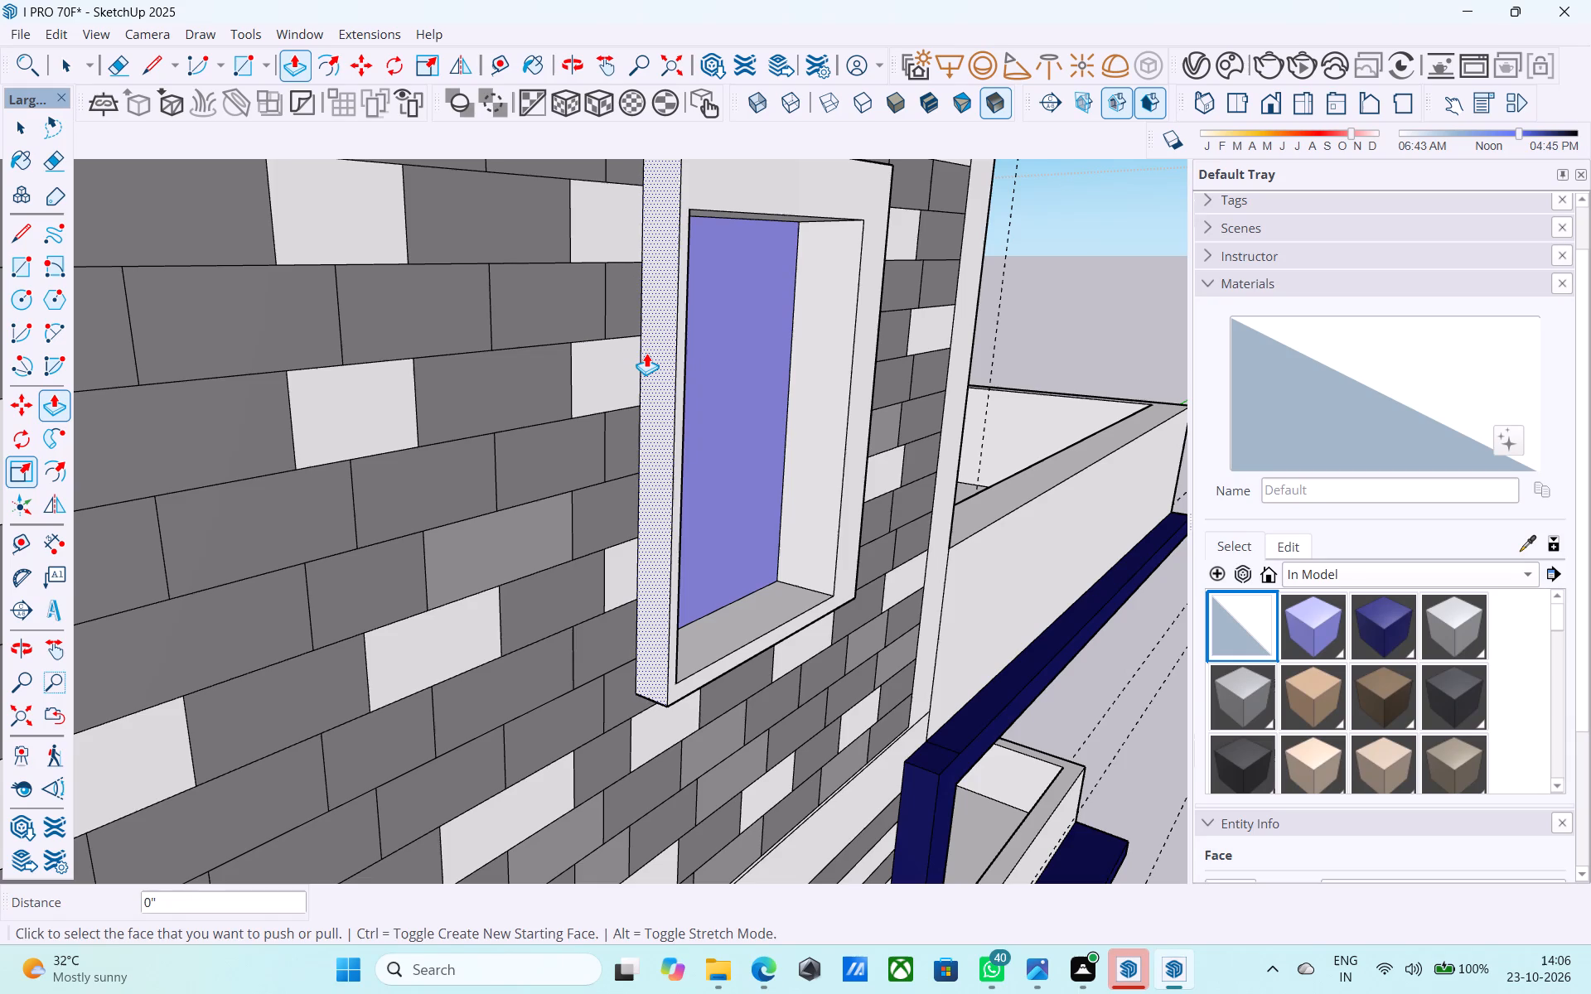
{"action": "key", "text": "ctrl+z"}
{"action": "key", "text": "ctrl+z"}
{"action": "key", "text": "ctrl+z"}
Extend the uppermost tower window's frame outward by 4" on the side facing the balconies.
{"action": "middle_click_drag", "start_coordinate": [664, 340], "coordinate": [291, 364]}
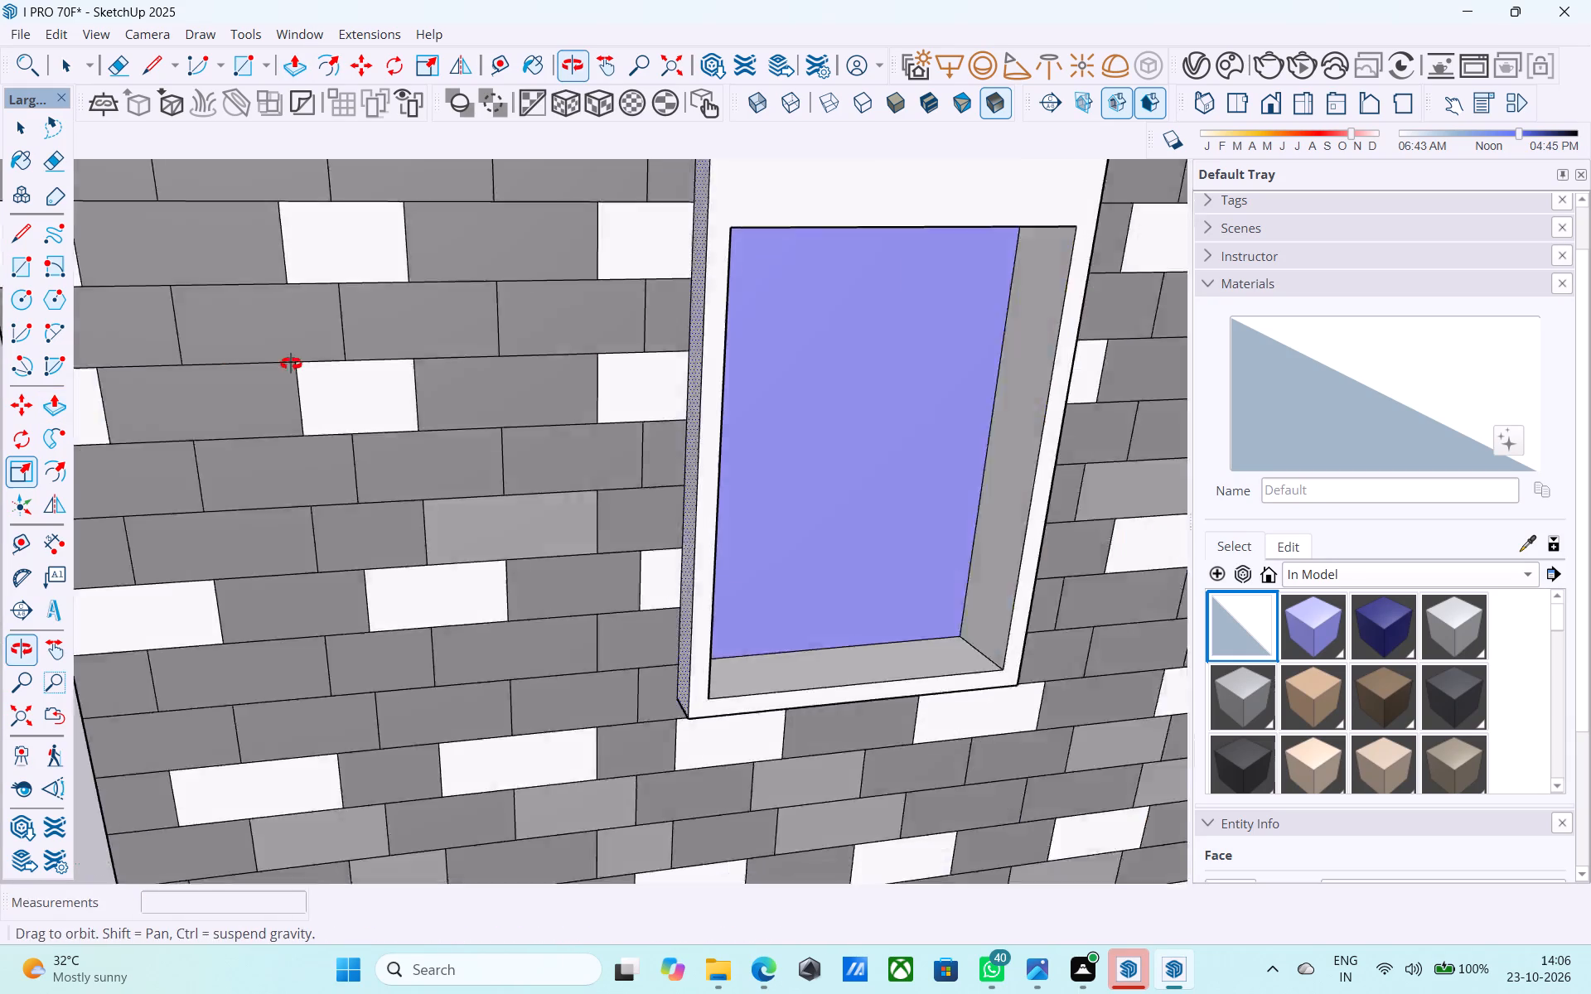
{"action": "middle_click_drag", "start_coordinate": [291, 364], "coordinate": [251, 369]}
{"action": "scroll", "coordinate": [235, 375], "scroll_direction": "down", "scroll_amount": 5}
{"action": "middle_click_drag", "start_coordinate": [622, 374], "coordinate": [229, 437]}
{"action": "left_click", "coordinate": [779, 361]}
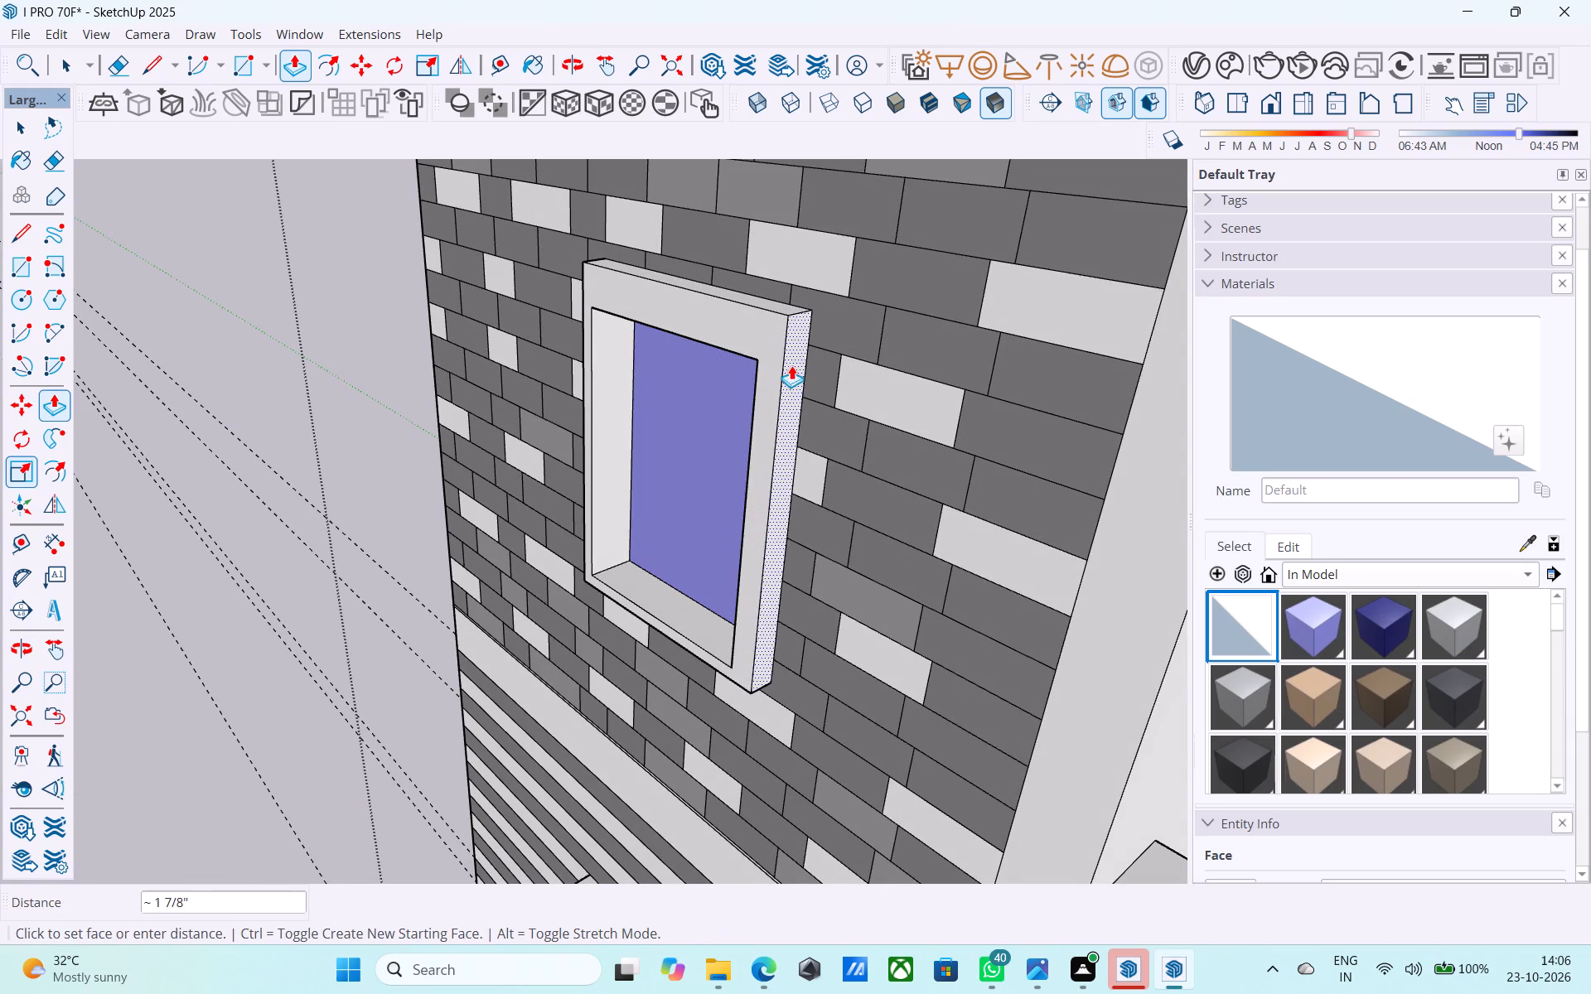
{"action": "type", "text": "4\""}
{"action": "key", "text": "Return"}
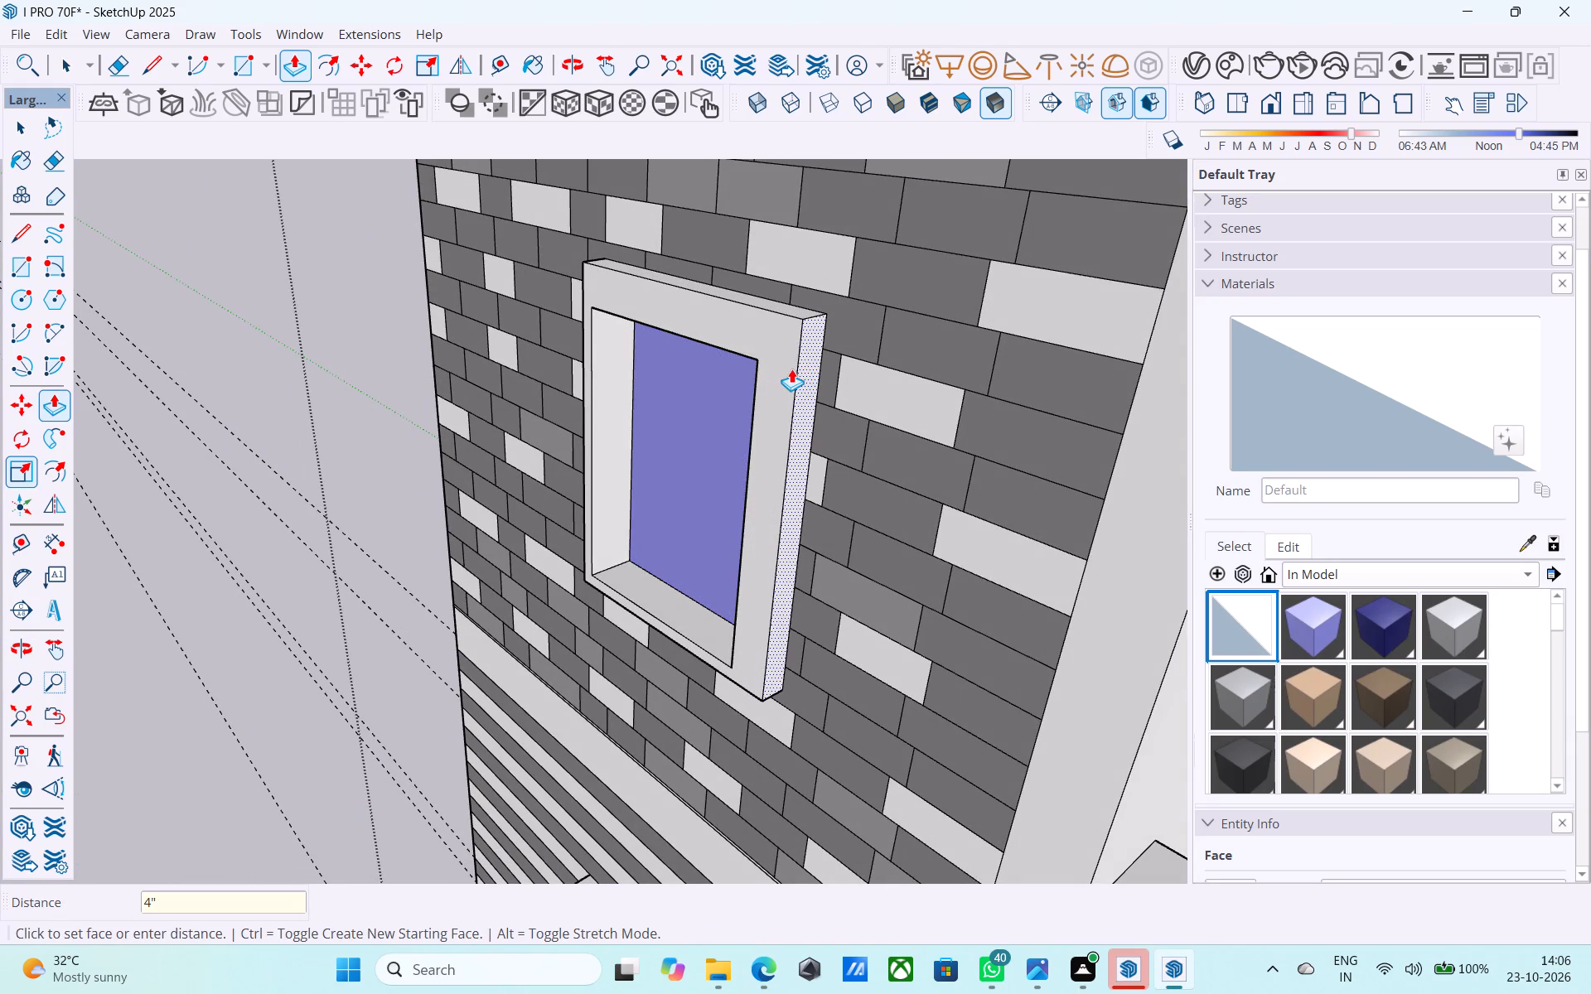
Extend the uppermost tower window's frame by the same 4" on the side away from the balconies.
{"action": "scroll", "coordinate": [784, 350], "scroll_direction": "down", "scroll_amount": 4}
{"action": "middle_click_drag", "start_coordinate": [685, 396], "coordinate": [1498, 408]}
{"action": "middle_click_drag", "start_coordinate": [748, 412], "coordinate": [844, 409]}
{"action": "scroll", "coordinate": [582, 373], "scroll_direction": "up", "scroll_amount": 3}
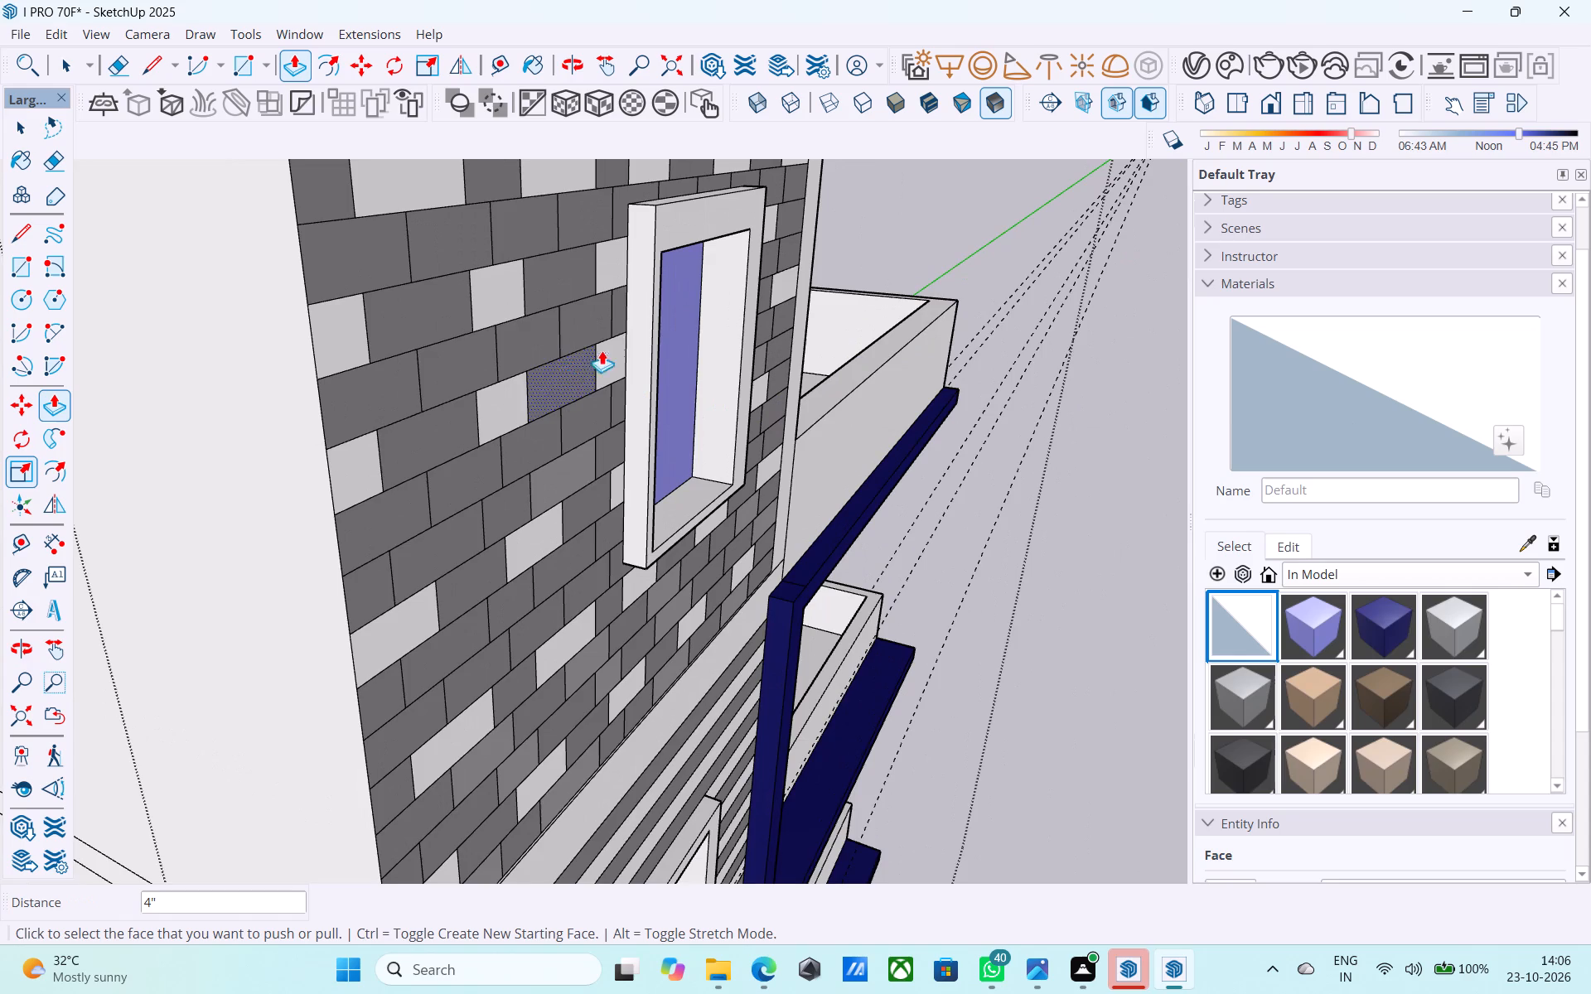
{"action": "scroll", "coordinate": [609, 347], "scroll_direction": "up", "scroll_amount": 3}
{"action": "double_click", "coordinate": [637, 349]}
Extend the underside of the uppermost tower window's frame downward by repeating the last Push/Pull offset.
{"action": "scroll", "coordinate": [694, 436], "scroll_direction": "down", "scroll_amount": 4}
{"action": "middle_click_drag", "start_coordinate": [718, 512], "coordinate": [435, 255]}
{"action": "middle_click_drag", "start_coordinate": [695, 558], "coordinate": [695, 560]}
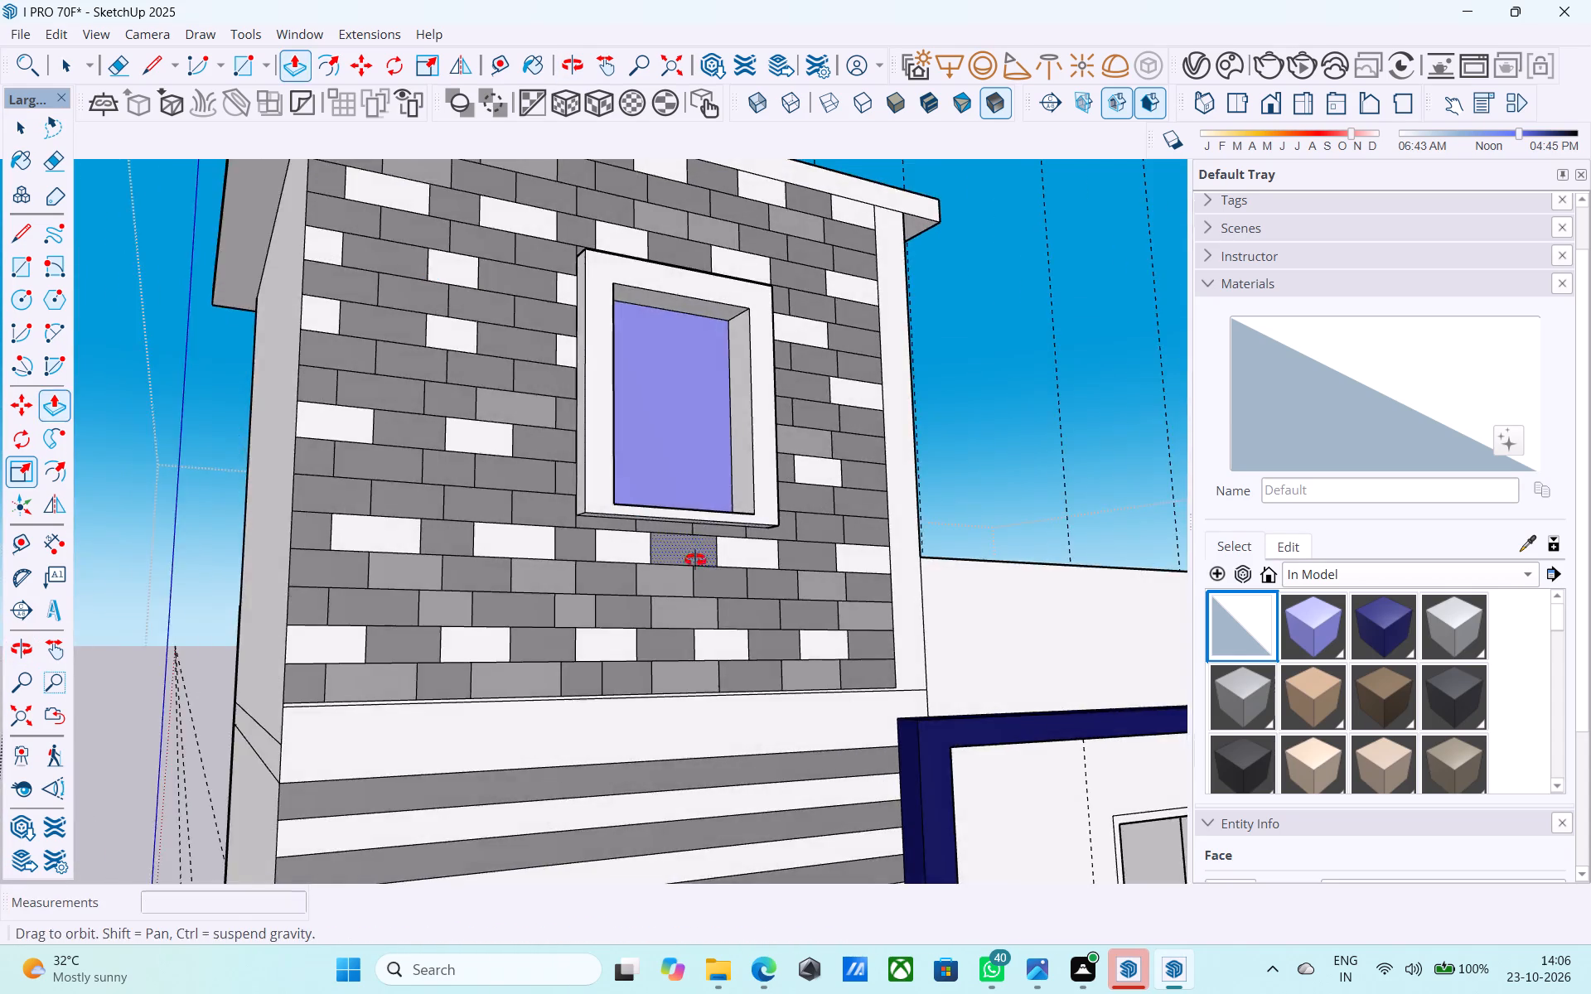
{"action": "middle_click_drag", "start_coordinate": [695, 560], "coordinate": [218, 384]}
{"action": "scroll", "coordinate": [676, 538], "scroll_direction": "up", "scroll_amount": 13}
{"action": "double_click", "coordinate": [612, 428]}
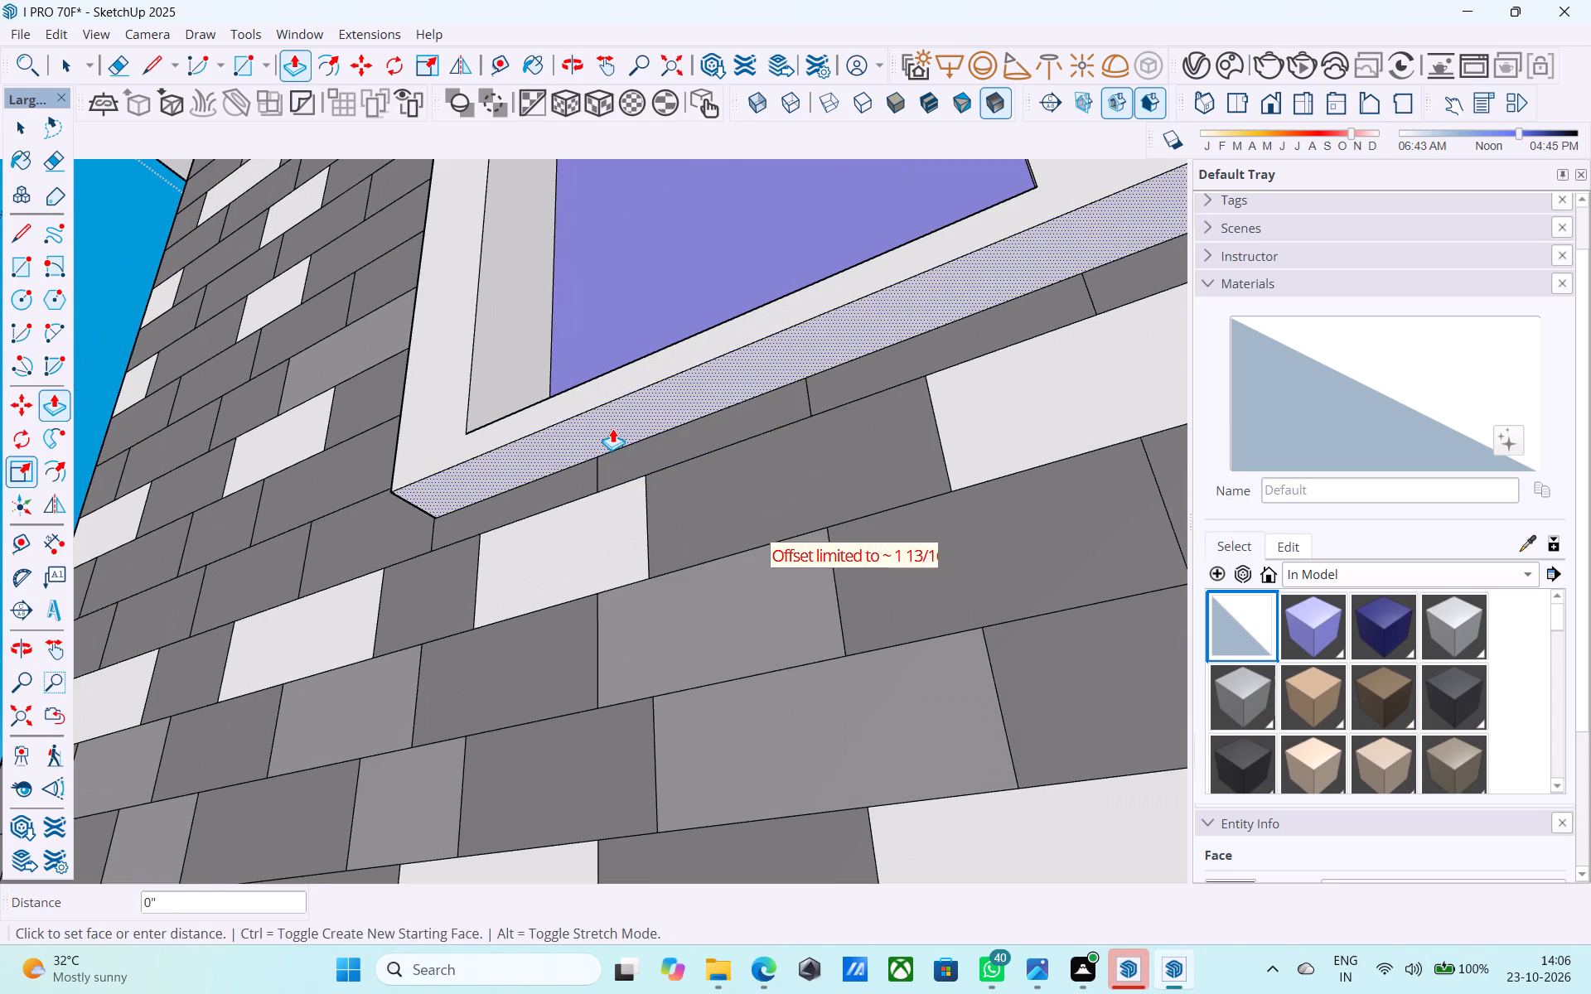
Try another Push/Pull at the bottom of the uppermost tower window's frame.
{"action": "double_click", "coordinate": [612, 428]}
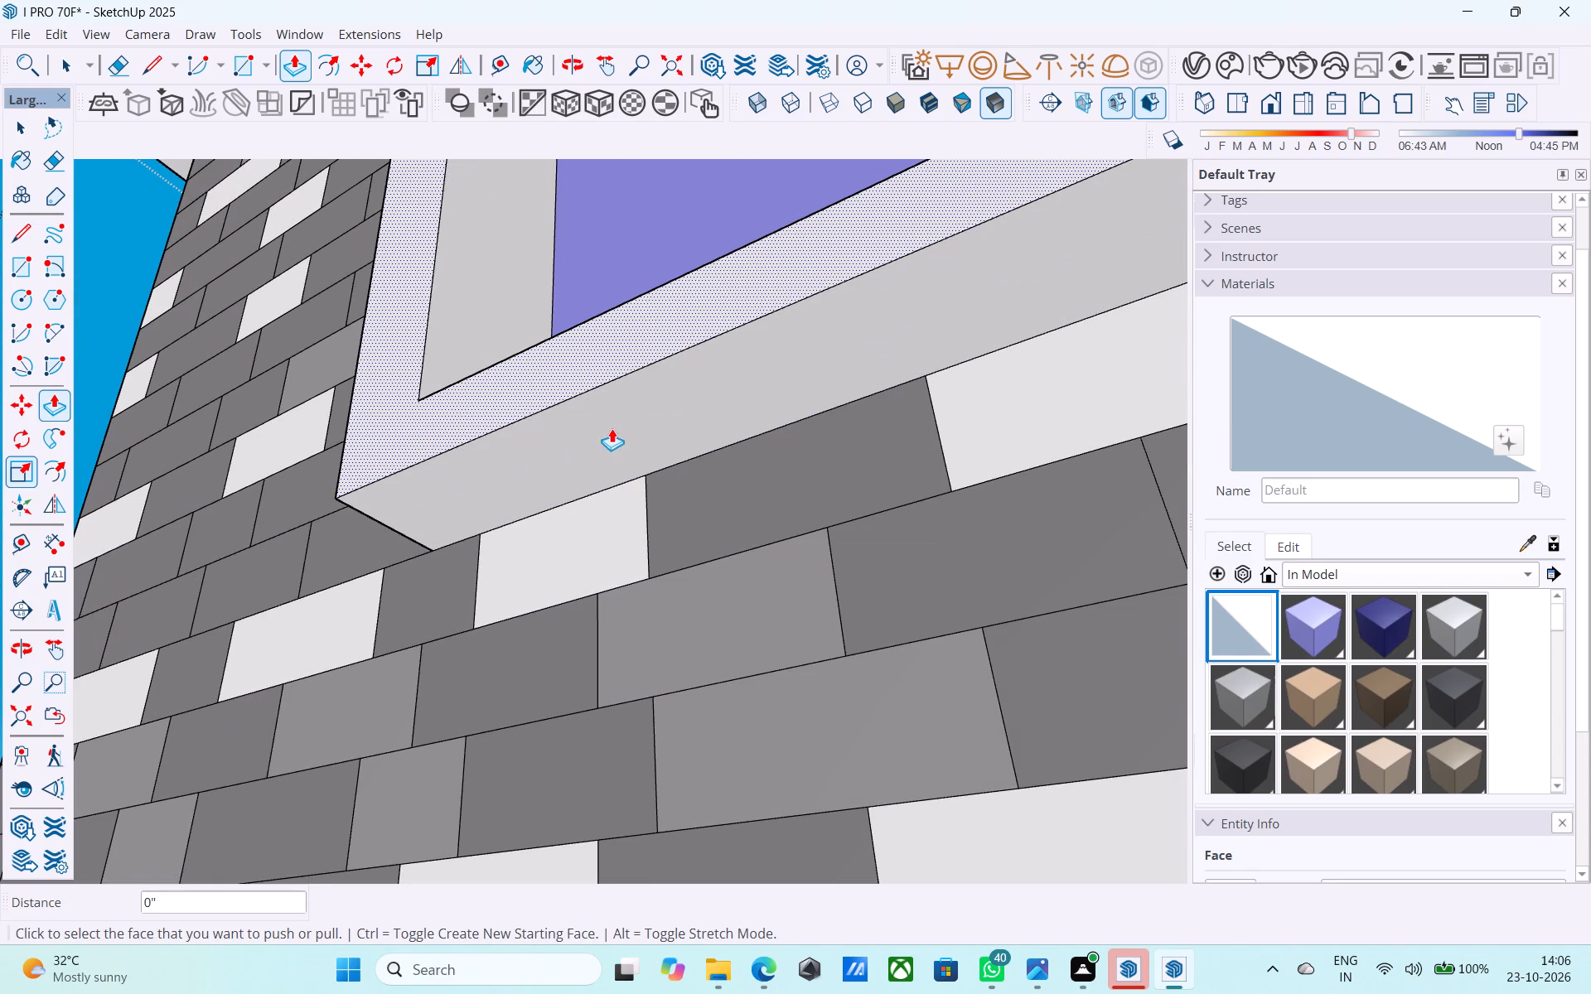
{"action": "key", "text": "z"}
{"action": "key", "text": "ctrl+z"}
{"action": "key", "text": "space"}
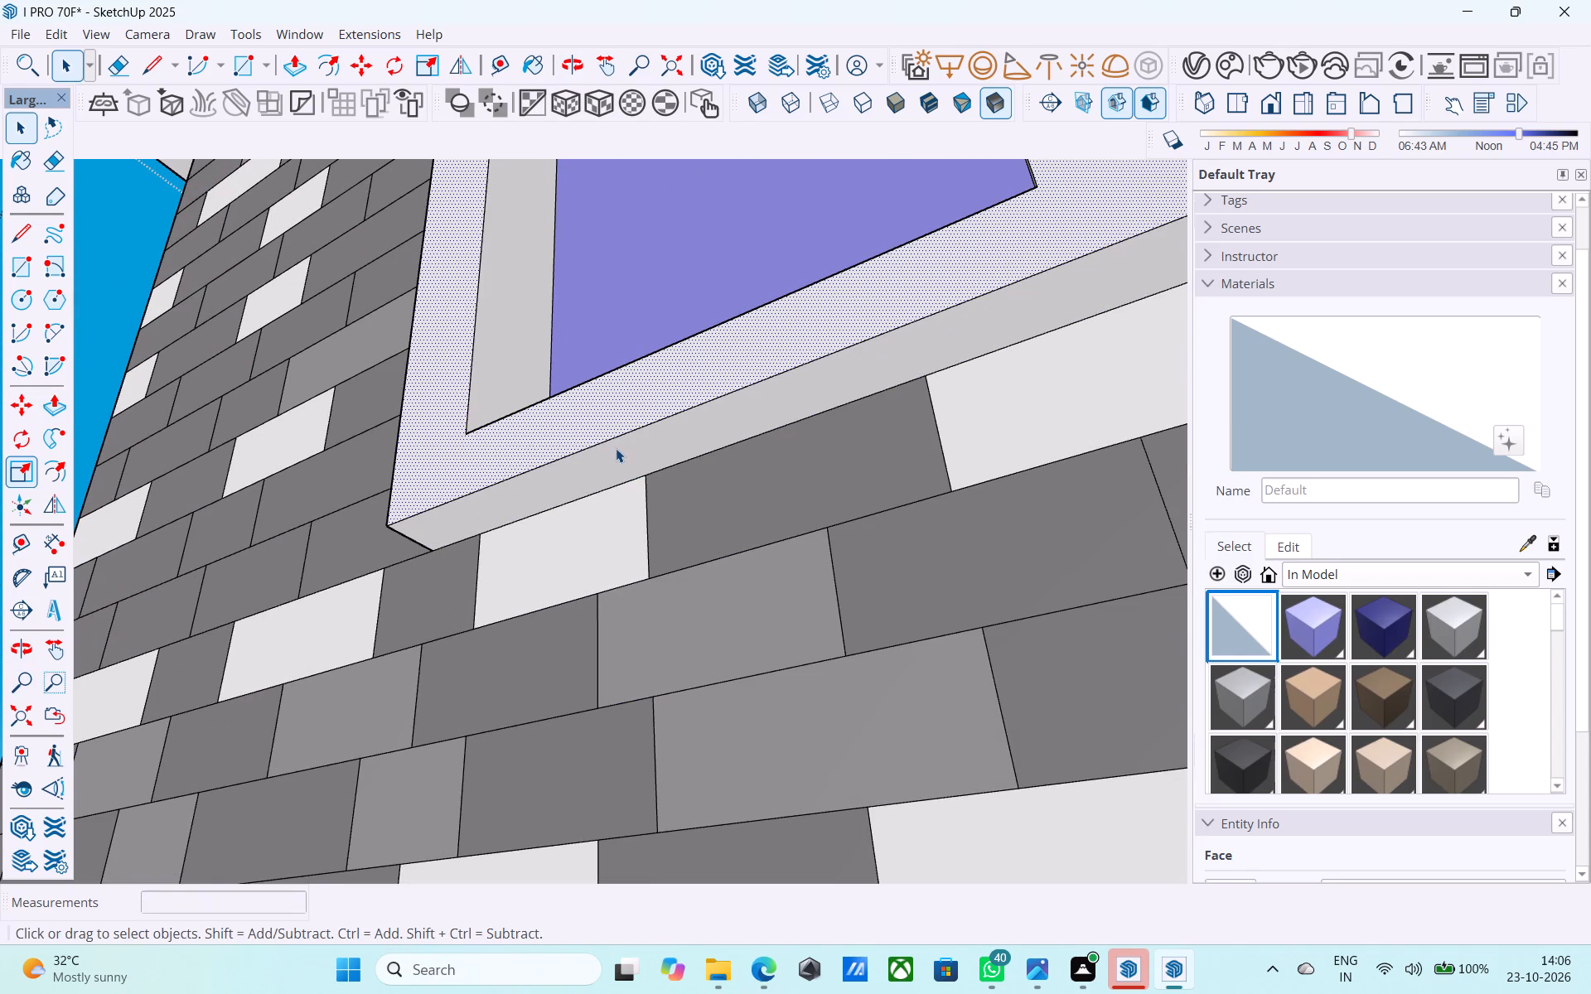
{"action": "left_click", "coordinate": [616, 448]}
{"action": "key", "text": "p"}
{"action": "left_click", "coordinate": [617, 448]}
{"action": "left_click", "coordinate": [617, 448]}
Examine the front elevation to compare the frames of the three tower windows.
{"action": "scroll", "coordinate": [617, 446], "scroll_direction": "down", "scroll_amount": 10}
{"action": "middle_click_drag", "start_coordinate": [622, 459], "coordinate": [643, 512]}
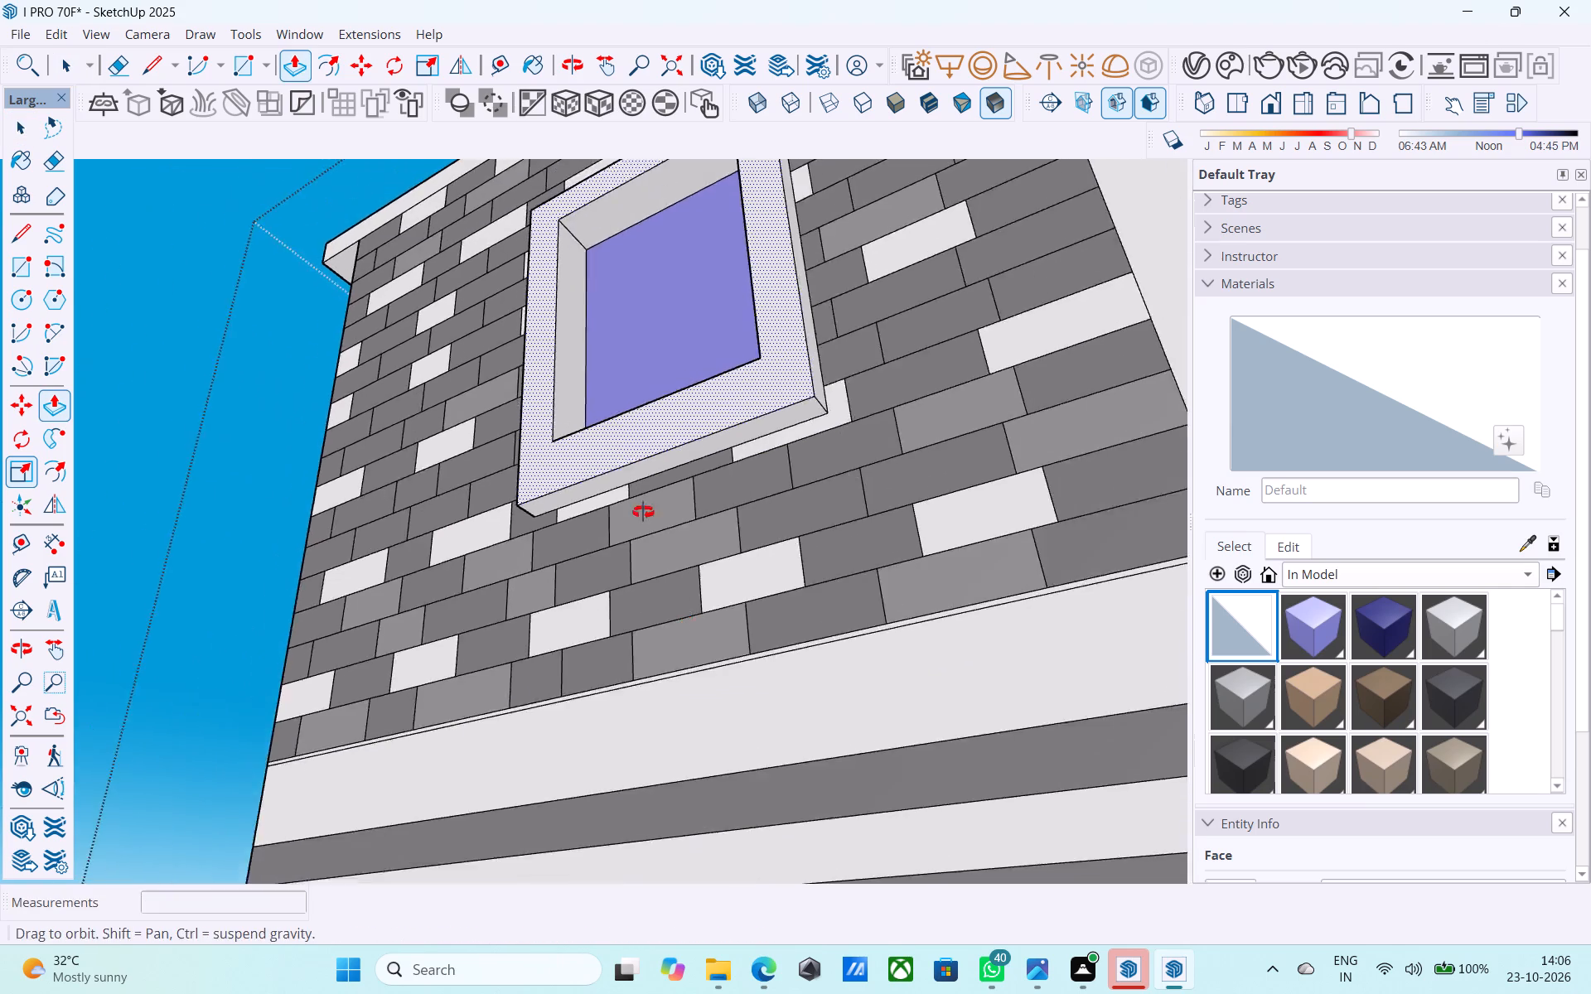
{"action": "middle_click_drag", "start_coordinate": [643, 512], "coordinate": [704, 668]}
{"action": "scroll", "coordinate": [708, 667], "scroll_direction": "down", "scroll_amount": 13}
{"action": "middle_click_drag", "start_coordinate": [728, 509], "coordinate": [814, 548]}
{"action": "scroll", "coordinate": [735, 417], "scroll_direction": "down", "scroll_amount": 5}
{"action": "middle_click_drag", "start_coordinate": [752, 711], "coordinate": [742, 635]}
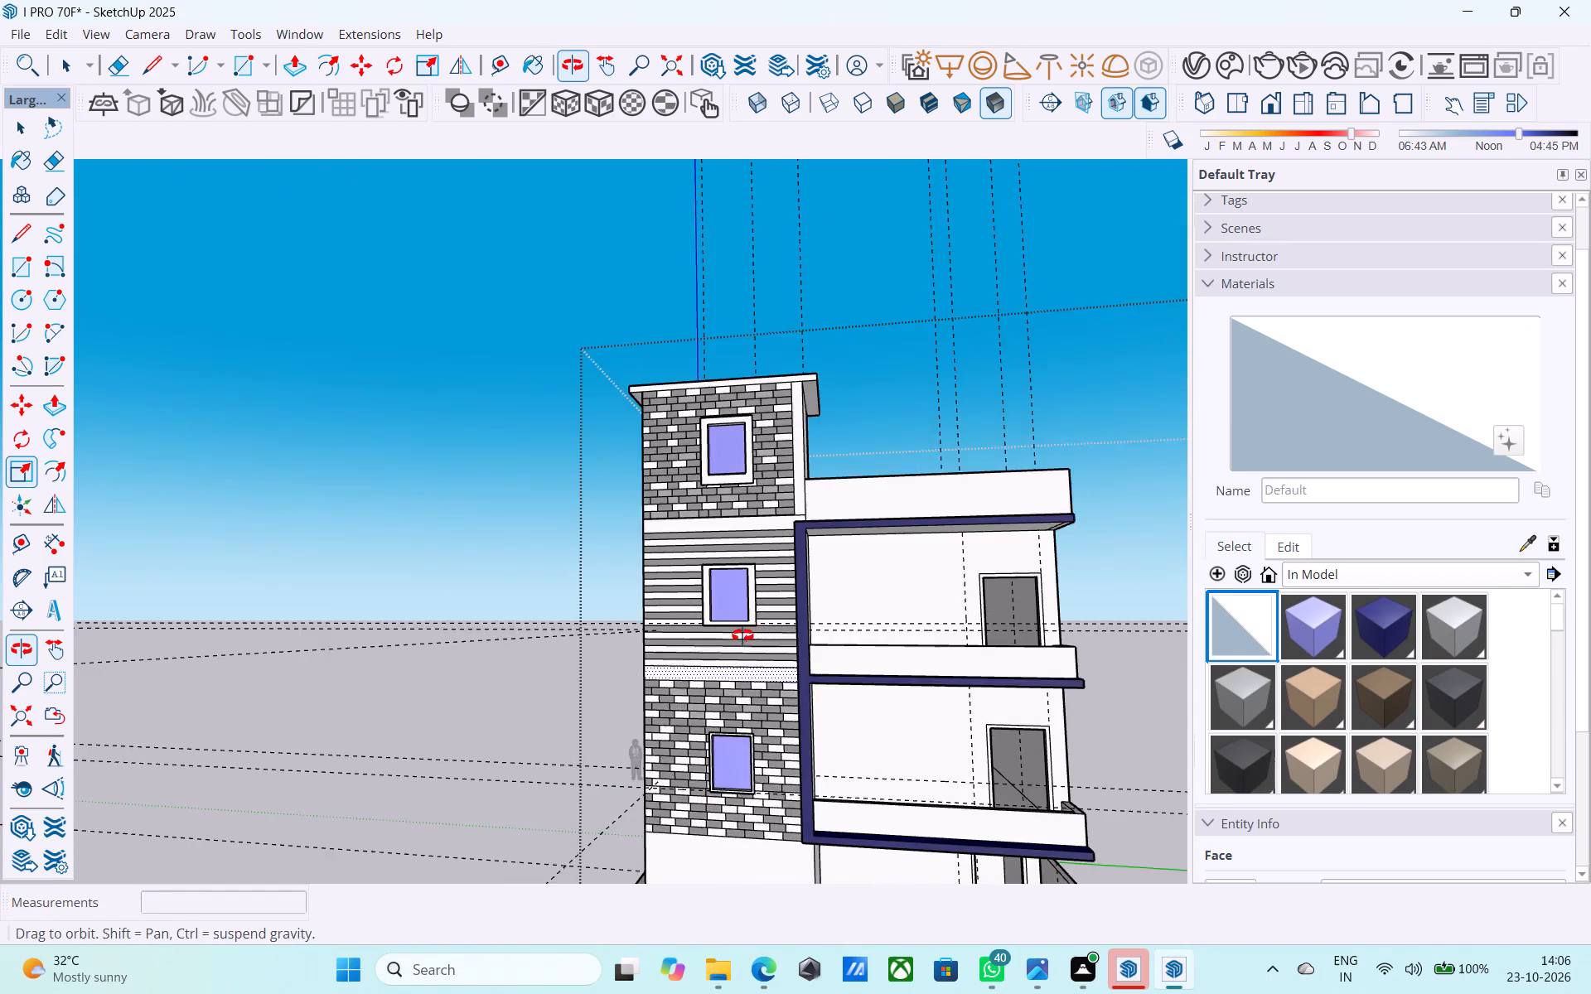
{"action": "middle_click_drag", "start_coordinate": [742, 635], "coordinate": [737, 630]}
{"action": "scroll", "coordinate": [733, 627], "scroll_direction": "up", "scroll_amount": 9}
{"action": "scroll", "coordinate": [729, 612], "scroll_direction": "down", "scroll_amount": 3}
{"action": "middle_click_drag", "start_coordinate": [735, 617], "coordinate": [754, 770]}
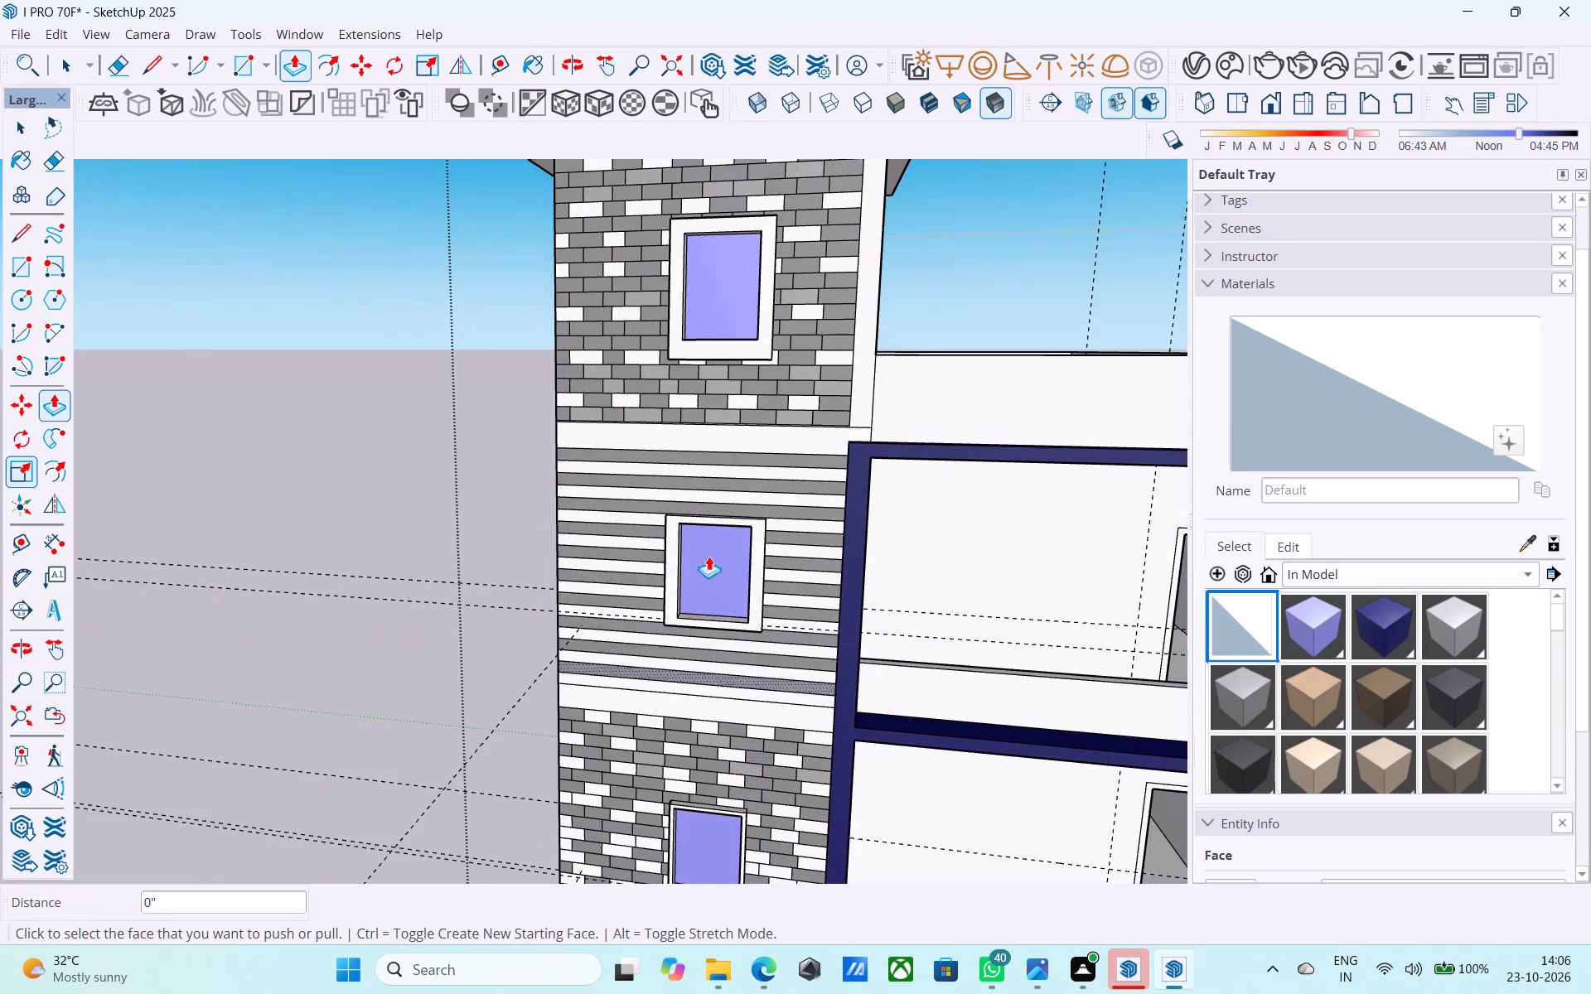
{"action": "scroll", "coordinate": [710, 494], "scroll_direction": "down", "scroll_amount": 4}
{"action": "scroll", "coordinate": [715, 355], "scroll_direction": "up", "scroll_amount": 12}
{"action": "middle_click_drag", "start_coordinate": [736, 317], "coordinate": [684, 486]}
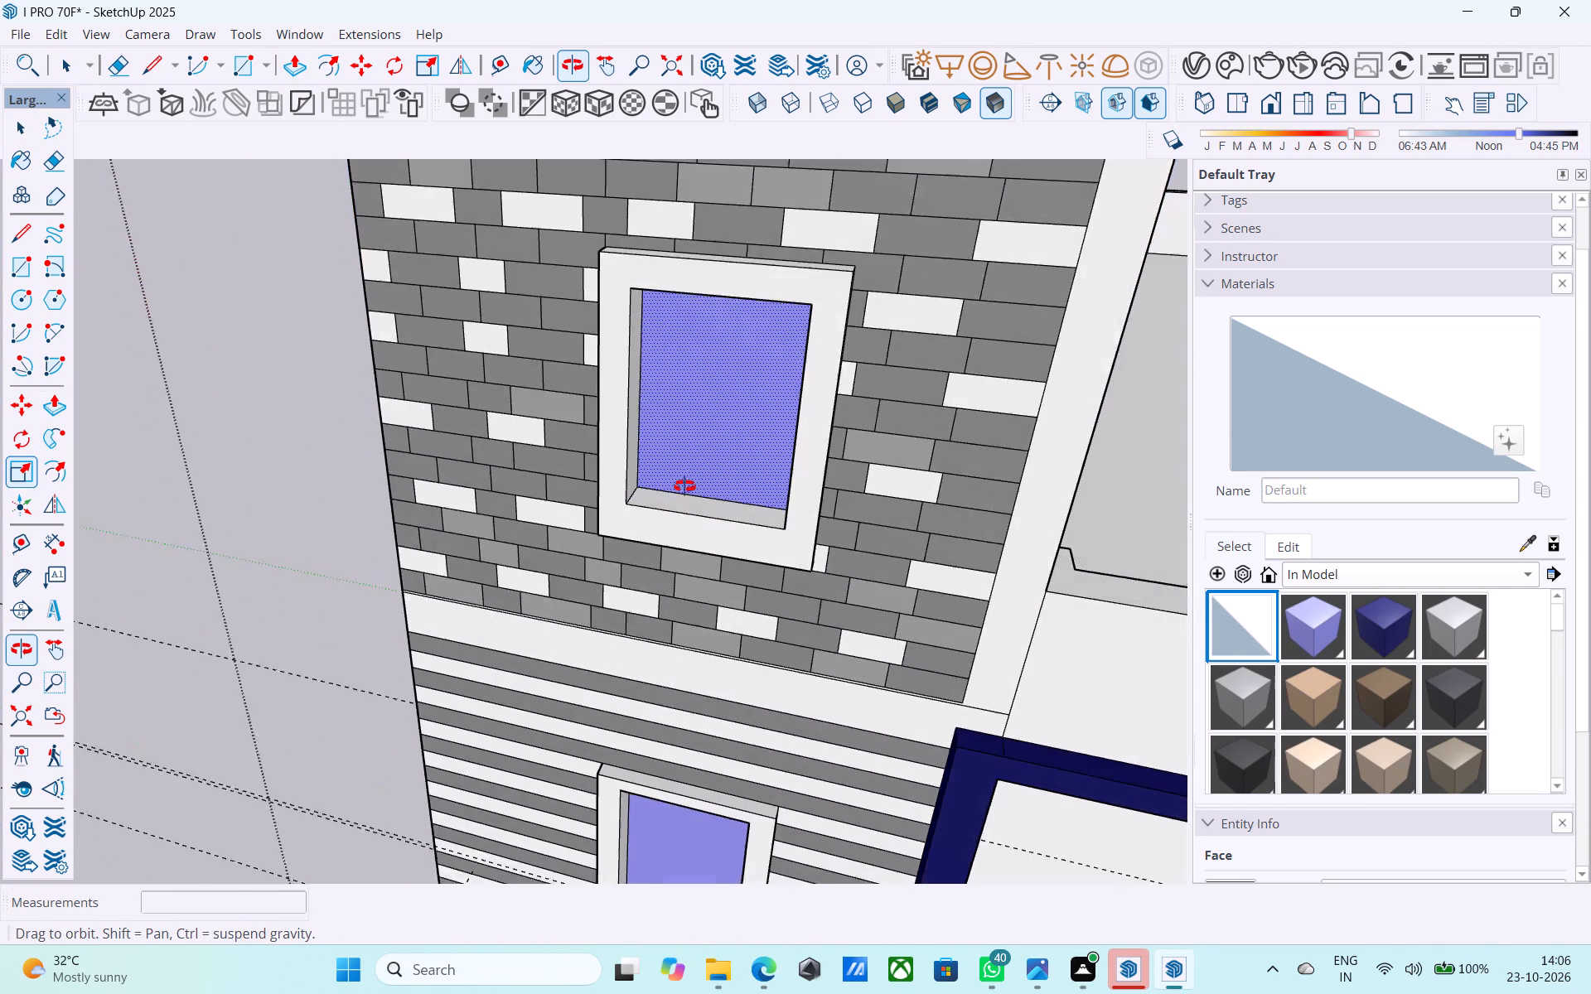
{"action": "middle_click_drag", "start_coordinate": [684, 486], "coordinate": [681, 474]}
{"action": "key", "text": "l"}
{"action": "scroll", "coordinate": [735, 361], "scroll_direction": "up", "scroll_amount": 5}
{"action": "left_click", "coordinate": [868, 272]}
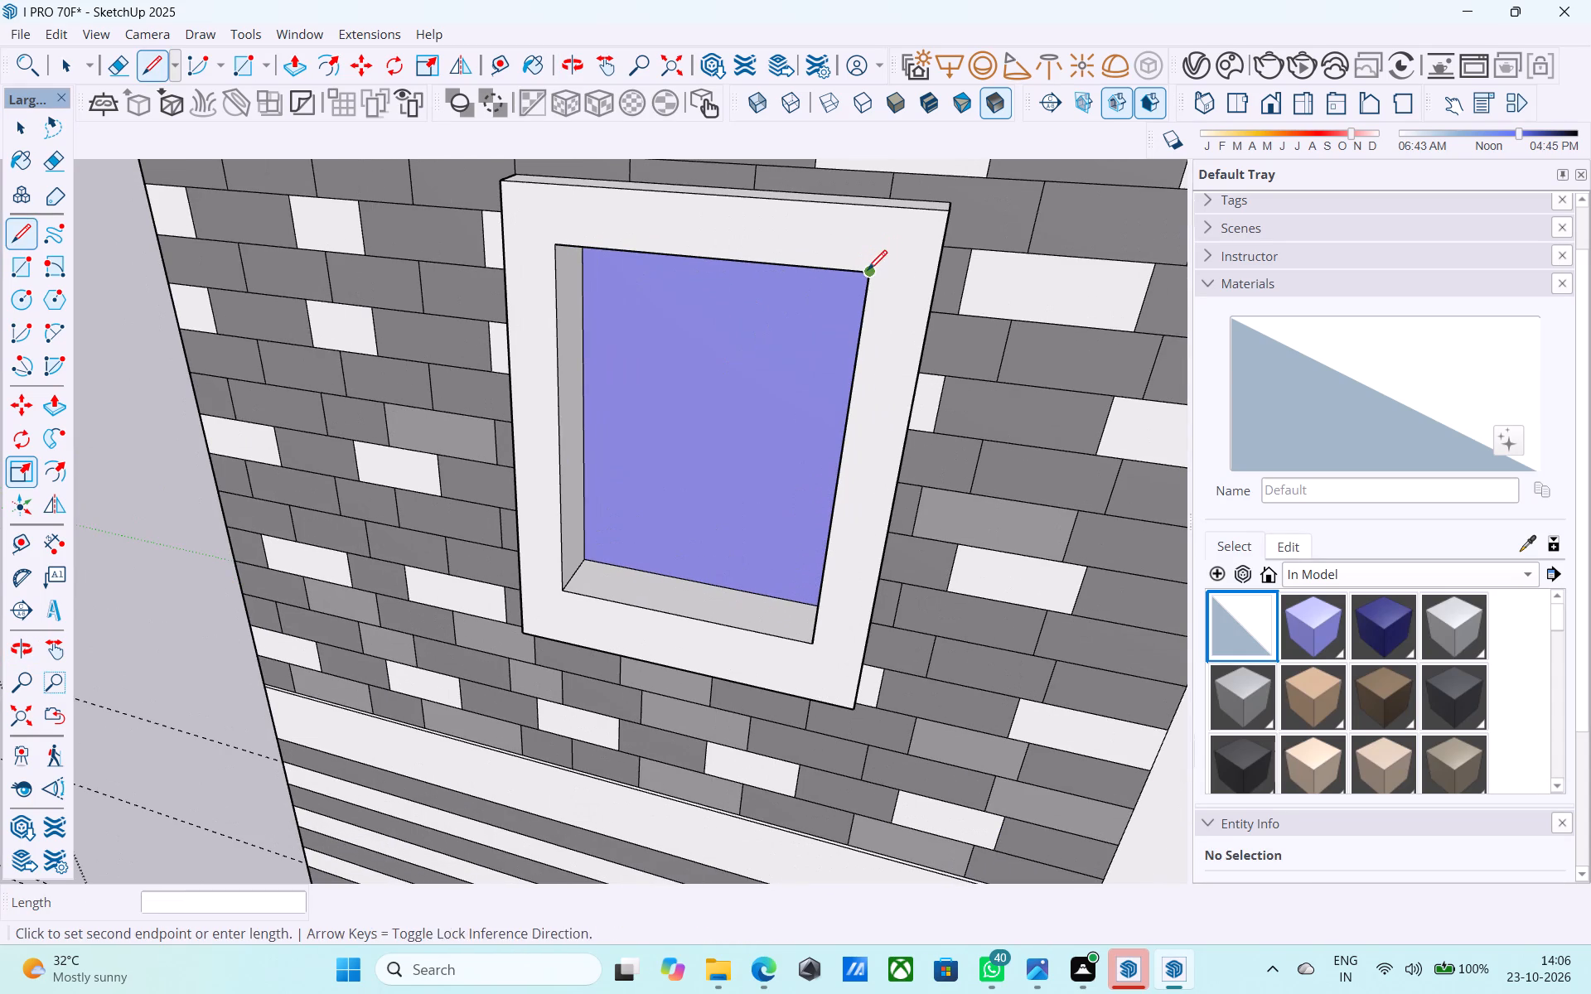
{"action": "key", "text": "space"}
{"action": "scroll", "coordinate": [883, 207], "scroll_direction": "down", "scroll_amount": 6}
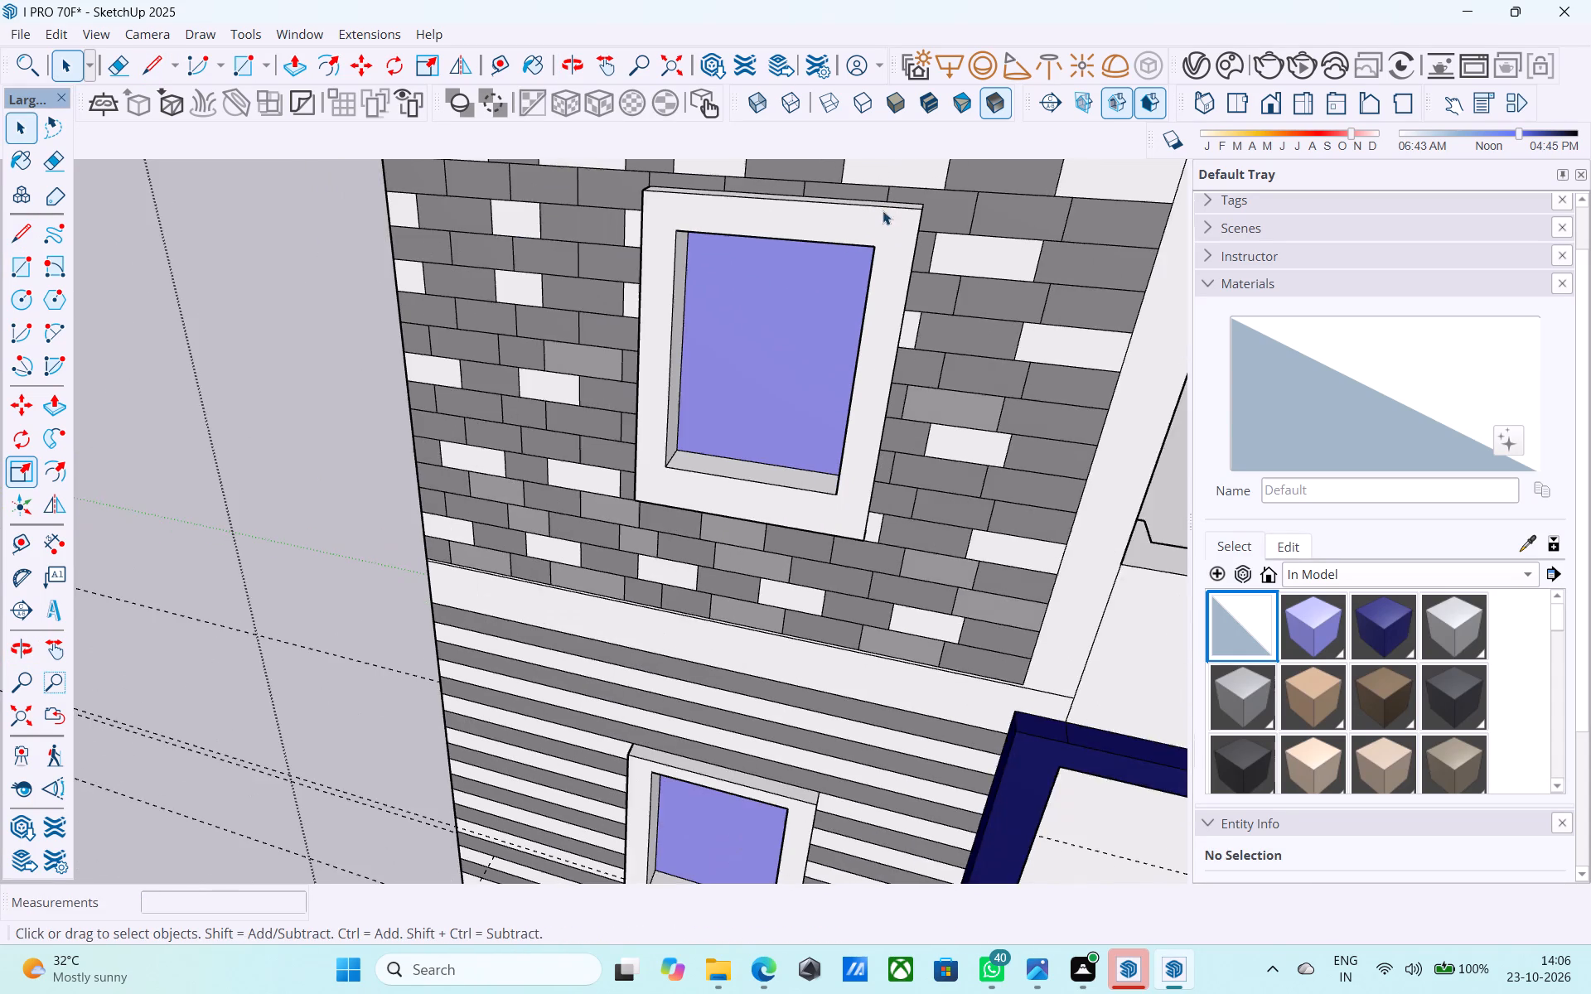
Draw a 6" line outward along the red axis from the uppermost tower window opening's lower corner nearest the balconies.
{"action": "scroll", "coordinate": [801, 460], "scroll_direction": "up", "scroll_amount": 5}
{"action": "key", "text": "l"}
{"action": "left_click", "coordinate": [852, 516]}
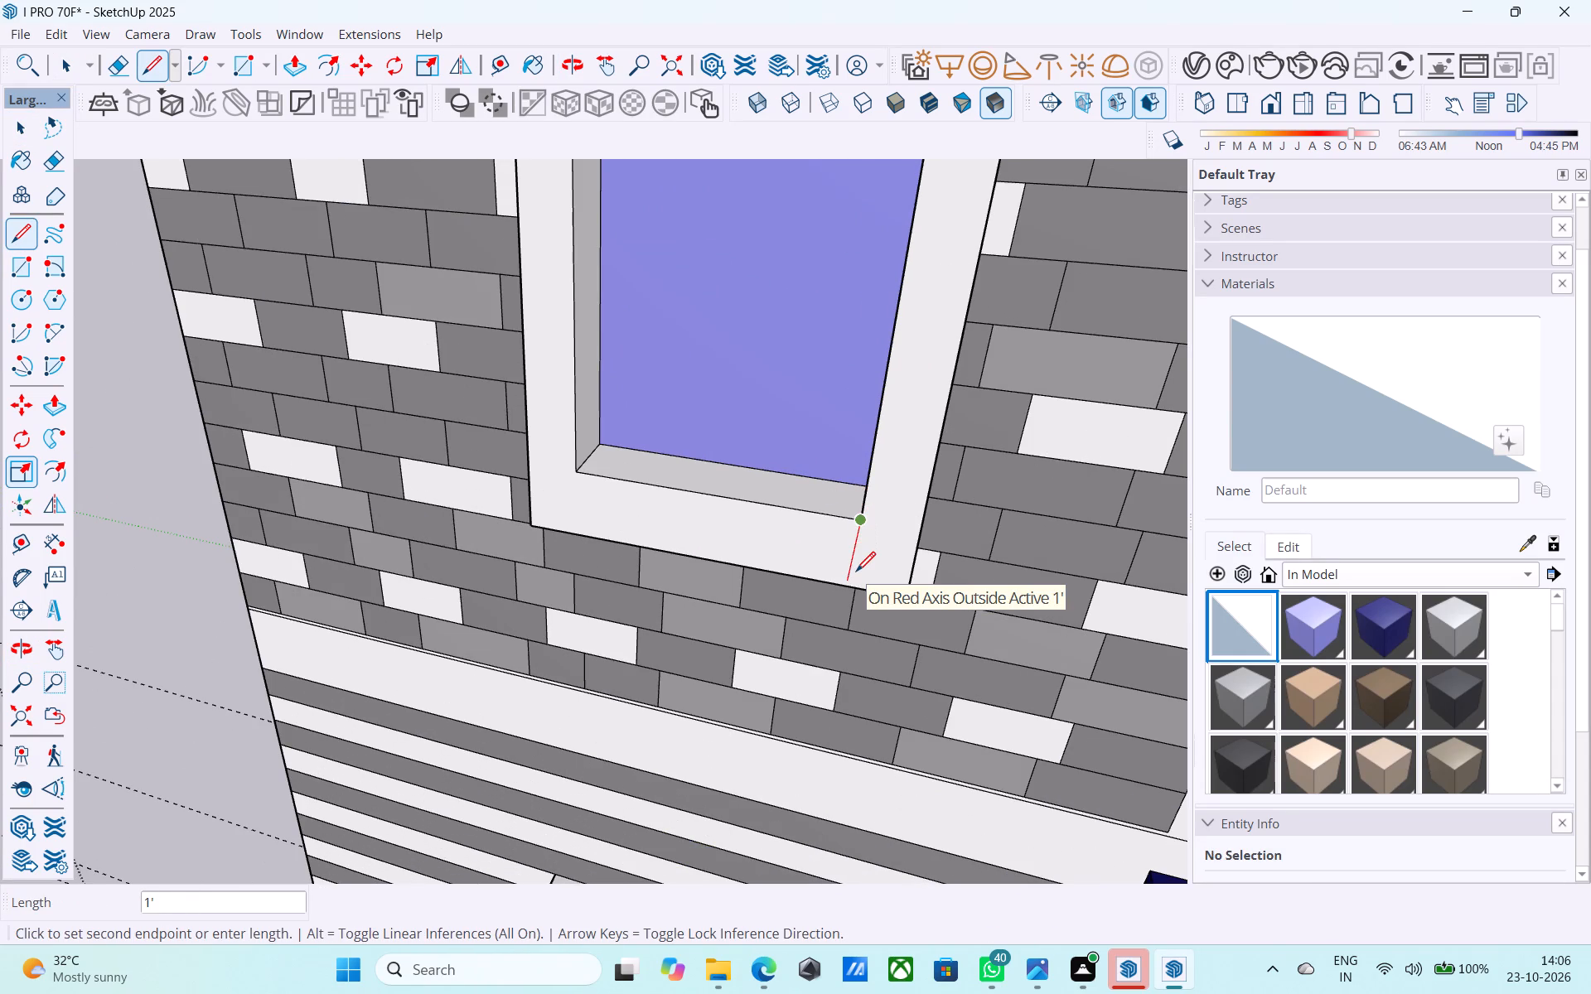
{"action": "key", "text": "6"}
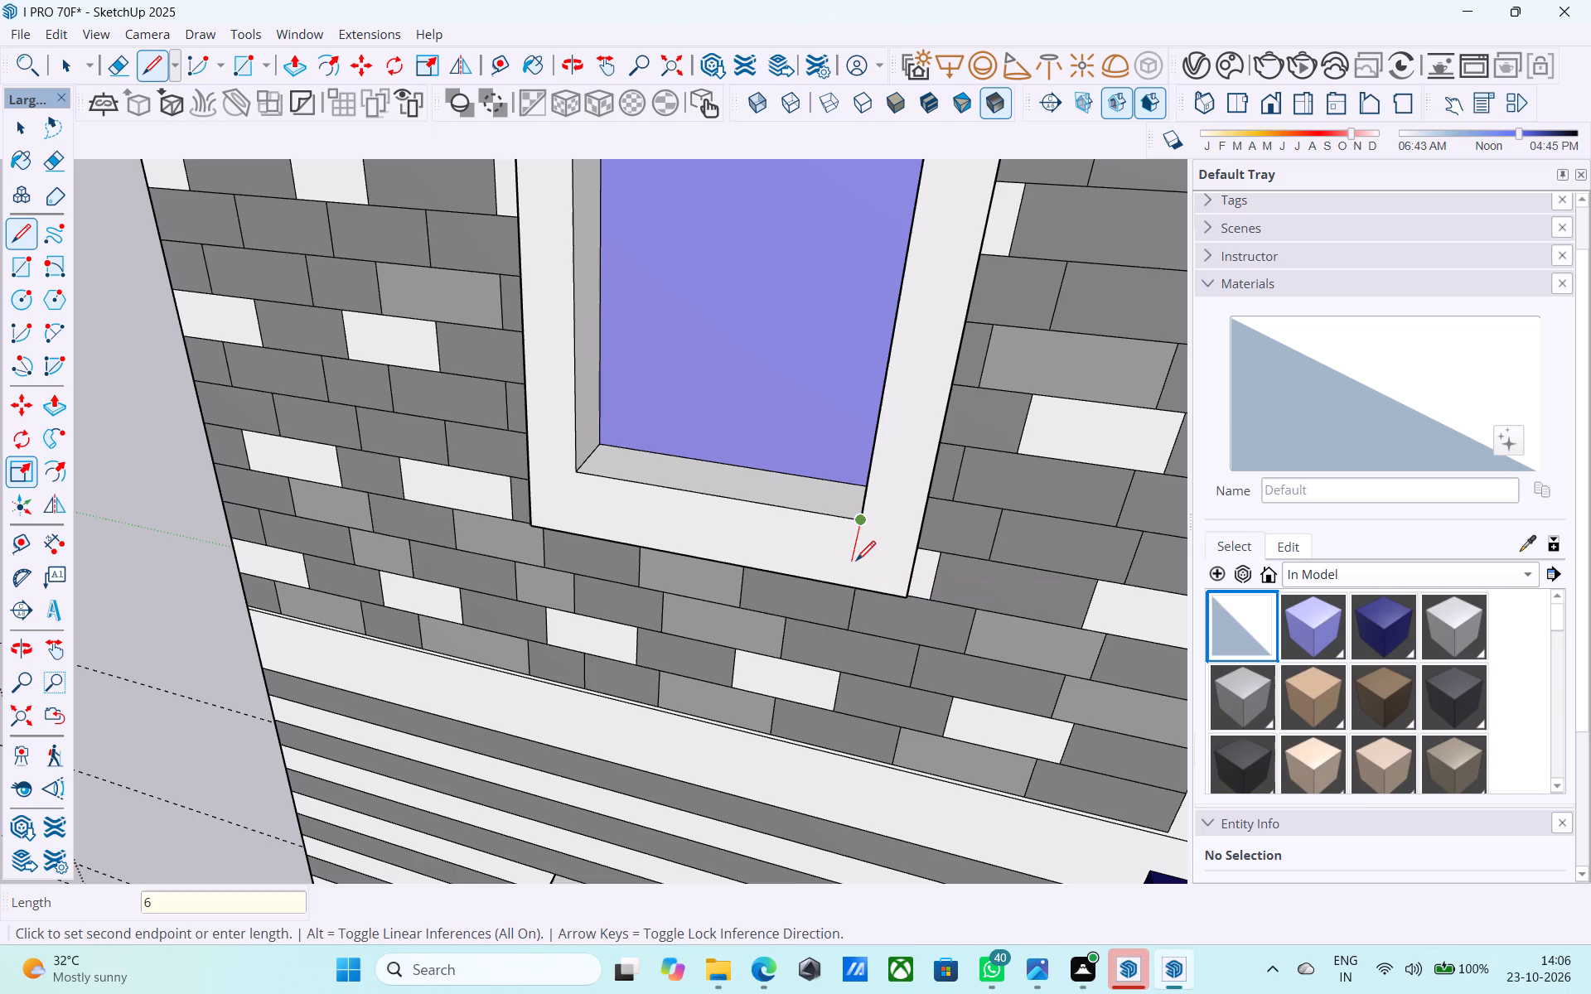
{"action": "key", "text": "shift+quotedbl"}
{"action": "key", "text": "Return"}
{"action": "key", "text": "space"}
Draw a 6" vertical line down the frame face from the same lower corner of the uppermost tower window opening.
{"action": "middle_click_drag", "start_coordinate": [850, 448], "coordinate": [810, 275]}
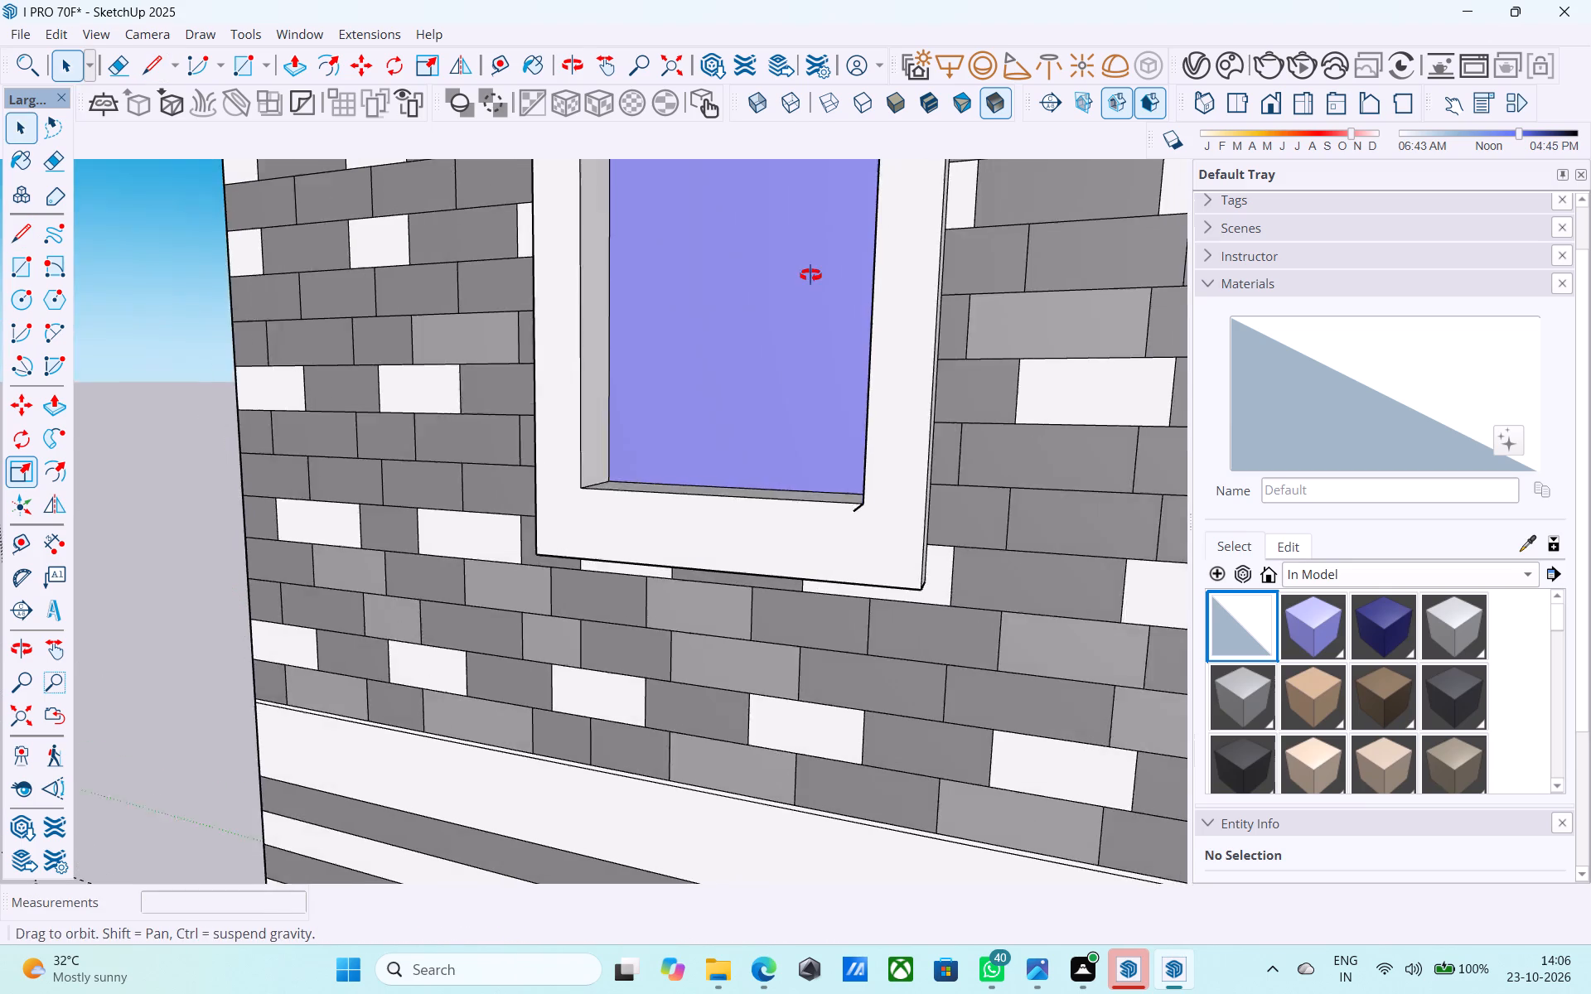
{"action": "middle_click_drag", "start_coordinate": [810, 275], "coordinate": [799, 246]}
{"action": "middle_click_drag", "start_coordinate": [854, 331], "coordinate": [839, 390]}
{"action": "key", "text": "l"}
{"action": "scroll", "coordinate": [856, 428], "scroll_direction": "up", "scroll_amount": 2}
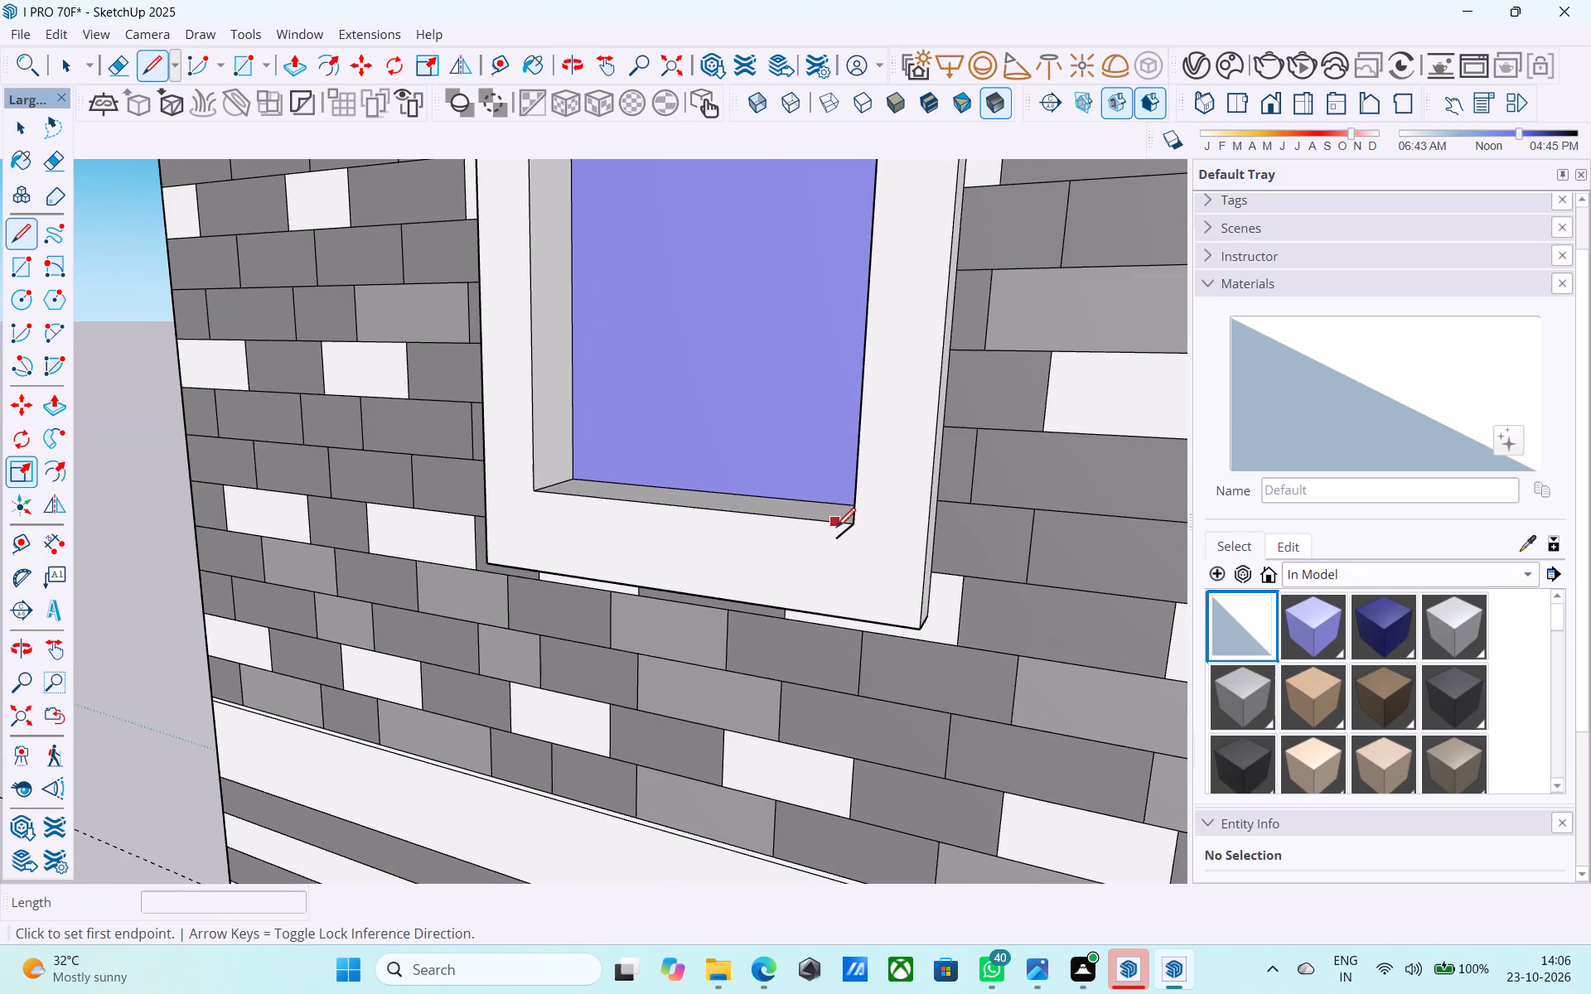
{"action": "left_click", "coordinate": [851, 519]}
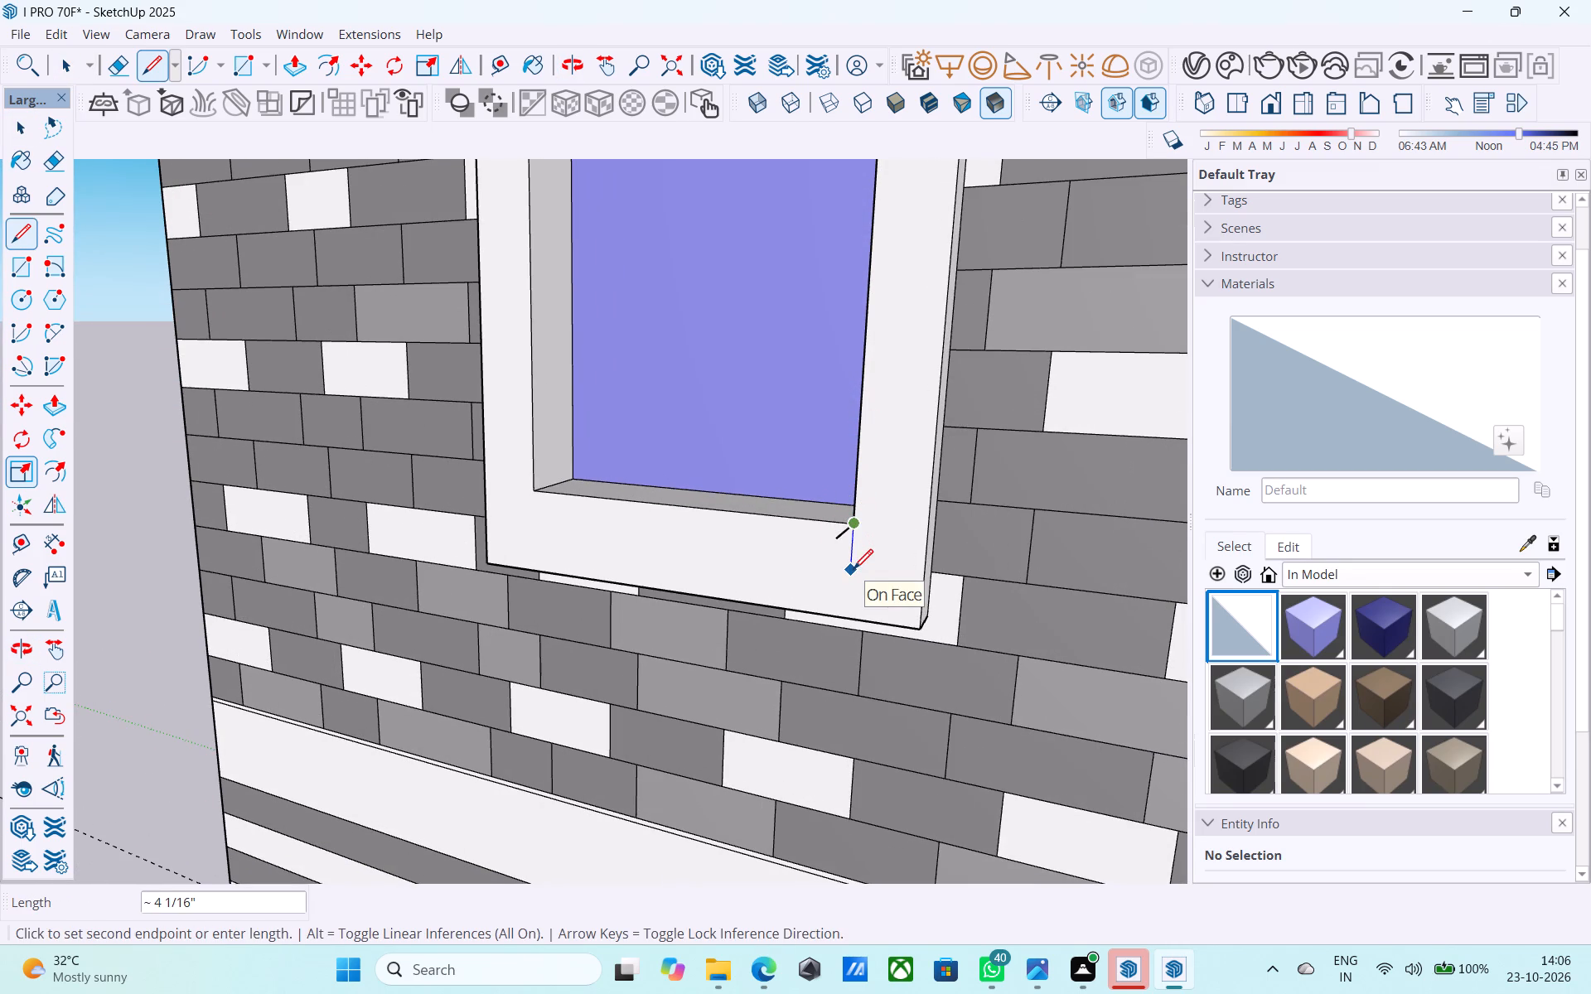
{"action": "type", "text": "6\""}
{"action": "key", "text": "Return"}
{"action": "key", "text": "space"}
Push/Pull the underside of the uppermost tower window's frame to the lower end of the 6" vertical line.
{"action": "middle_click_drag", "start_coordinate": [853, 570], "coordinate": [847, 565]}
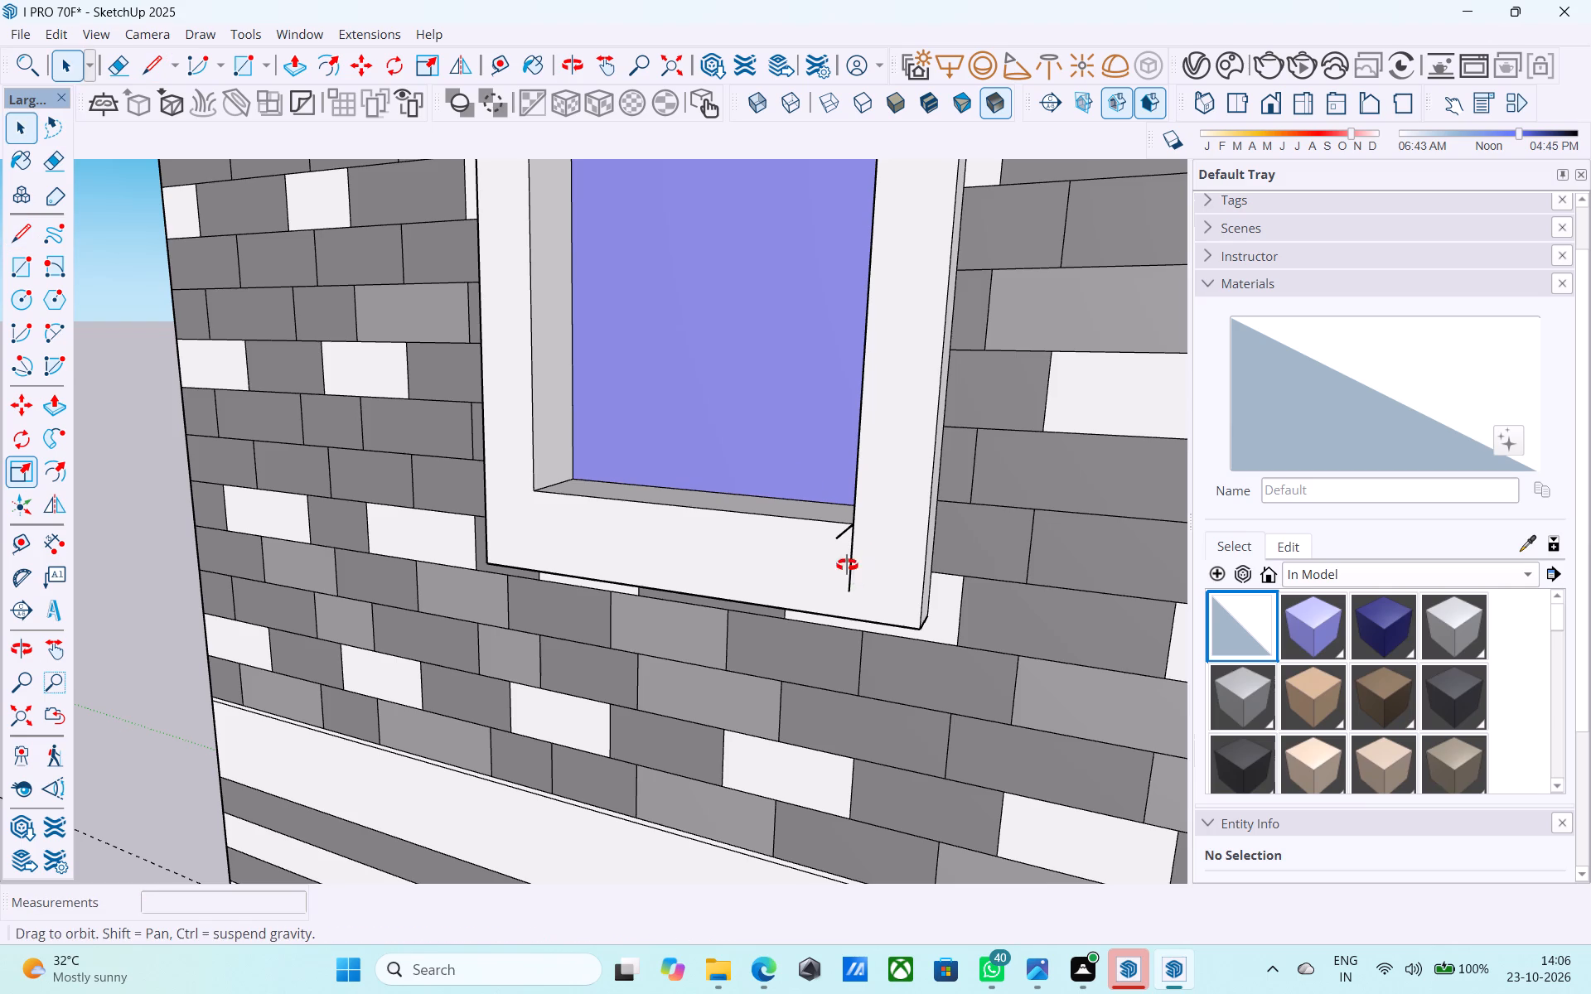
{"action": "middle_click_drag", "start_coordinate": [847, 565], "coordinate": [763, 309]}
{"action": "scroll", "coordinate": [854, 574], "scroll_direction": "up", "scroll_amount": 4}
{"action": "left_click", "coordinate": [876, 643]}
{"action": "left_click", "coordinate": [877, 643]}
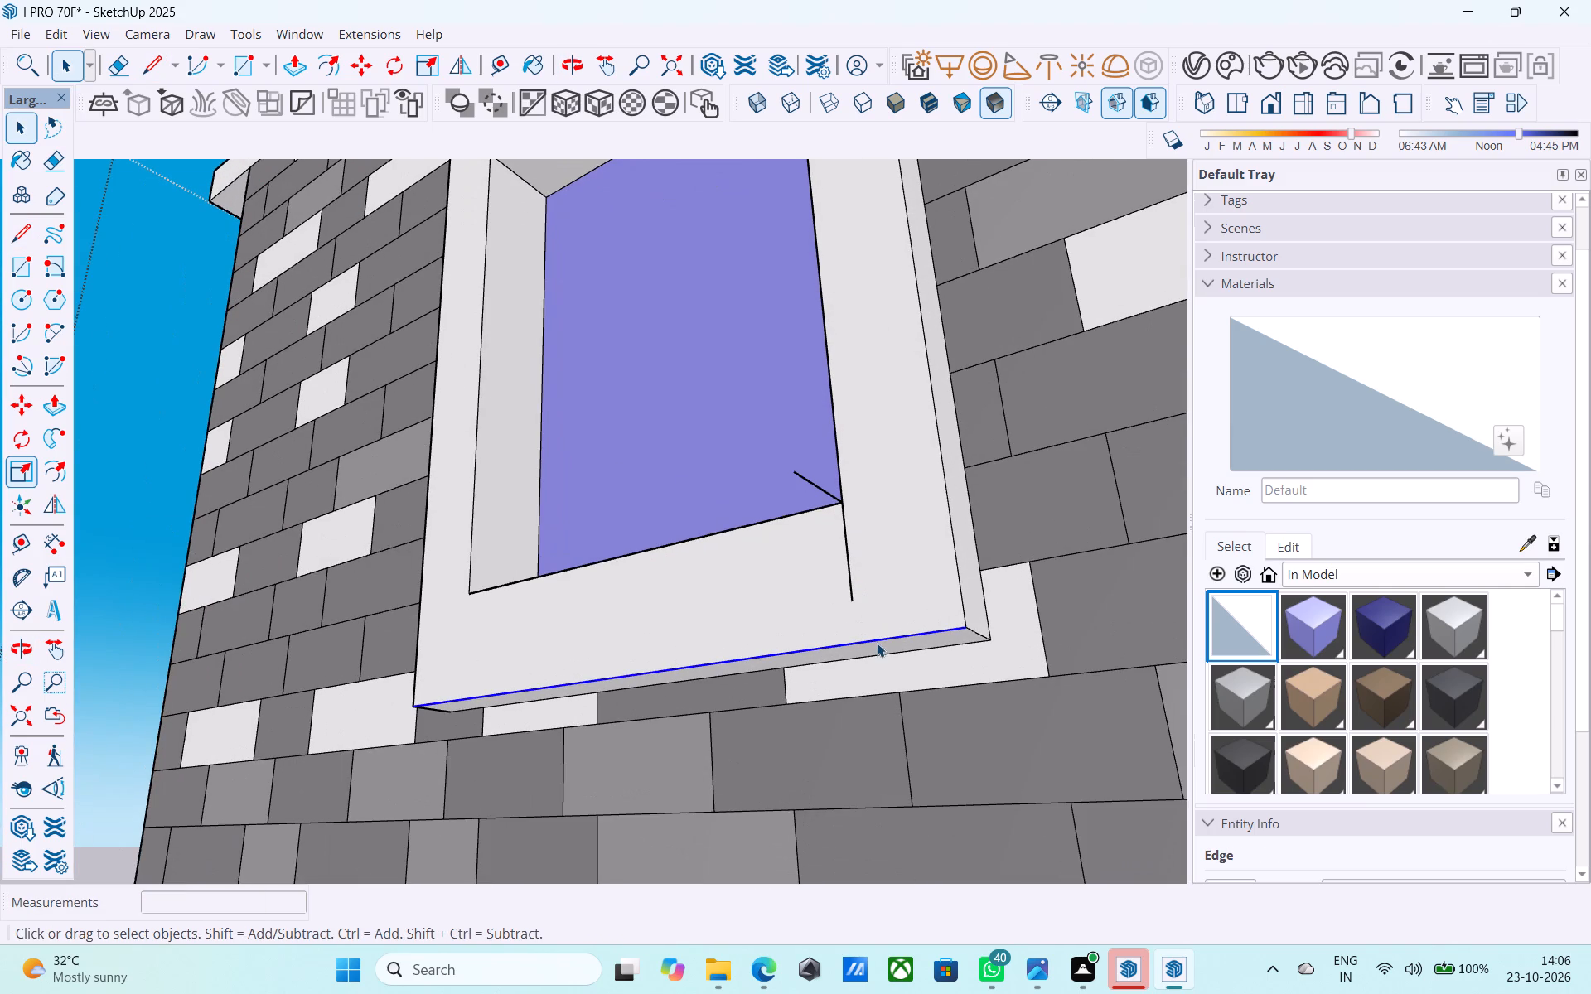
{"action": "left_click", "coordinate": [878, 652]}
{"action": "key", "text": "p"}
{"action": "left_click", "coordinate": [872, 649]}
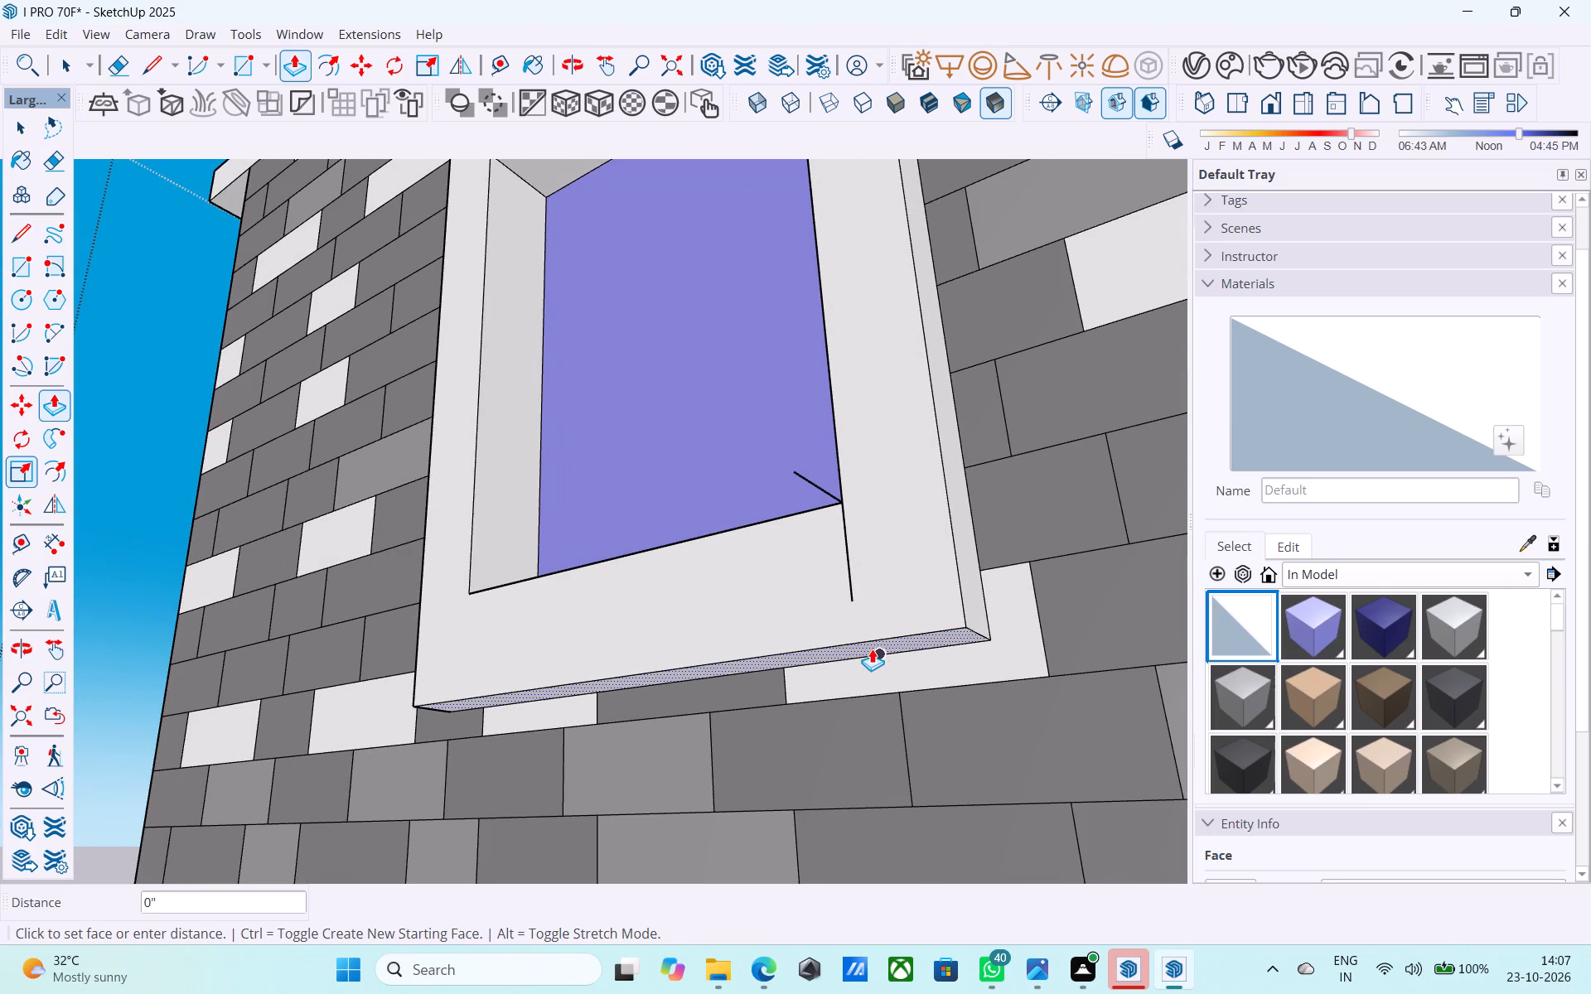
{"action": "left_click", "coordinate": [854, 595]}
Extend the lowest tower window's frame on the side away from the balconies by repeating the last Push/Pull offset.
{"action": "scroll", "coordinate": [863, 552], "scroll_direction": "down", "scroll_amount": 15}
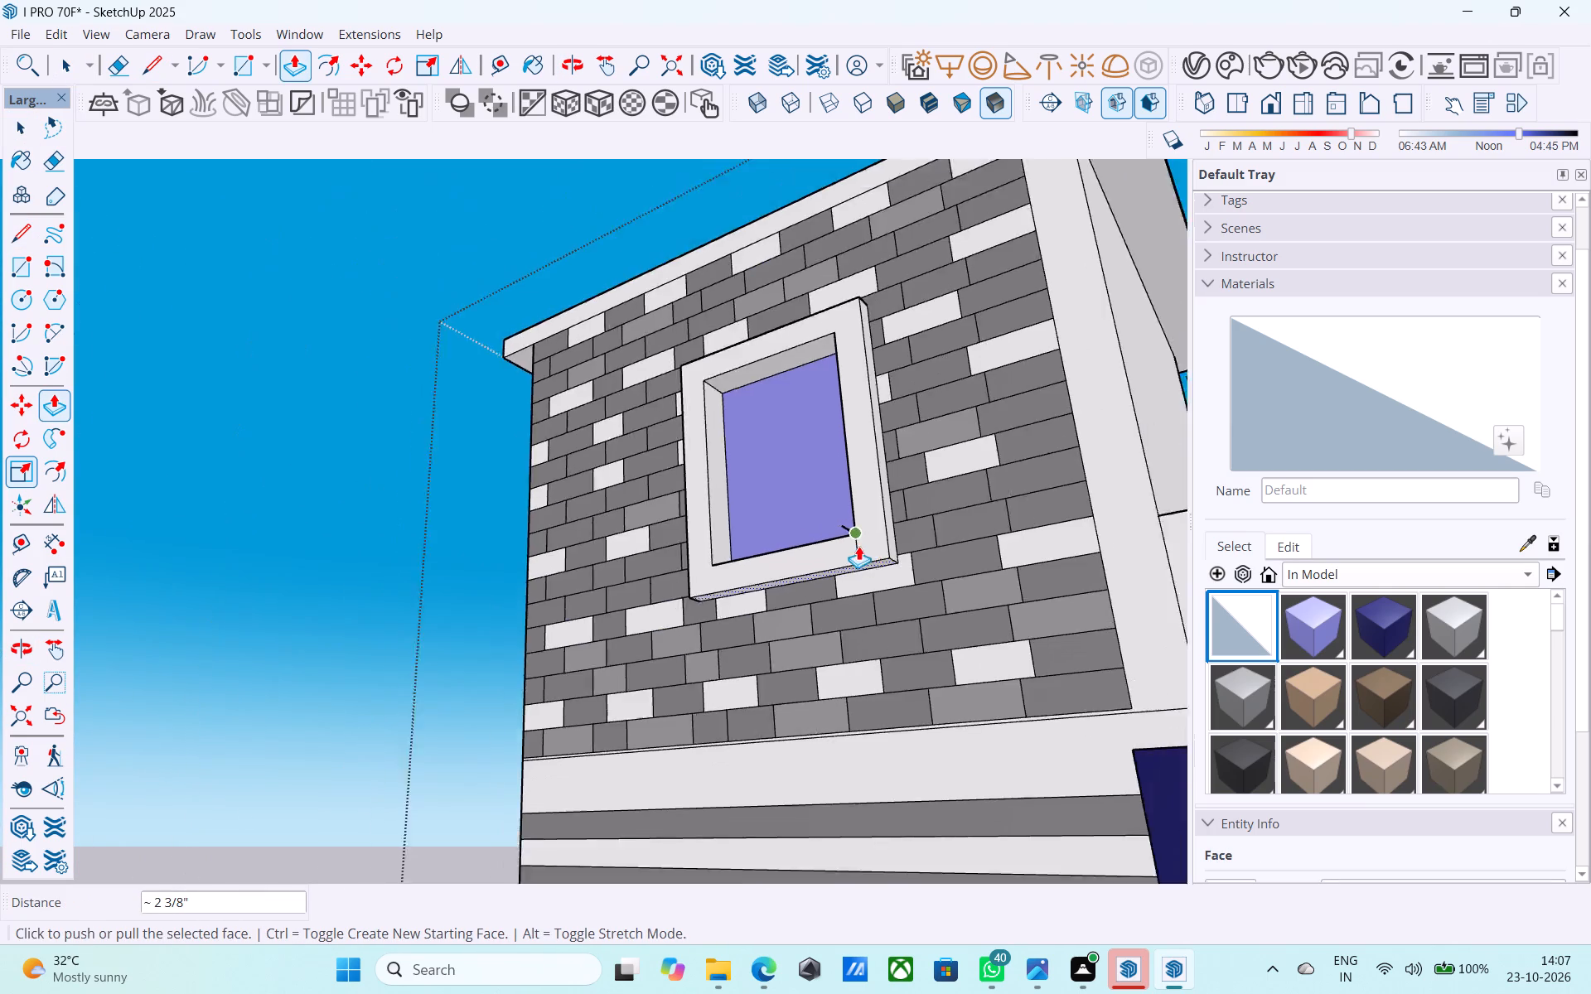
{"action": "scroll", "coordinate": [858, 546], "scroll_direction": "down", "scroll_amount": 7}
{"action": "middle_click_drag", "start_coordinate": [866, 583], "coordinate": [982, 649]}
{"action": "scroll", "coordinate": [839, 485], "scroll_direction": "down", "scroll_amount": 11}
{"action": "middle_click_drag", "start_coordinate": [849, 721], "coordinate": [857, 710]}
{"action": "scroll", "coordinate": [857, 710], "scroll_direction": "up", "scroll_amount": 9}
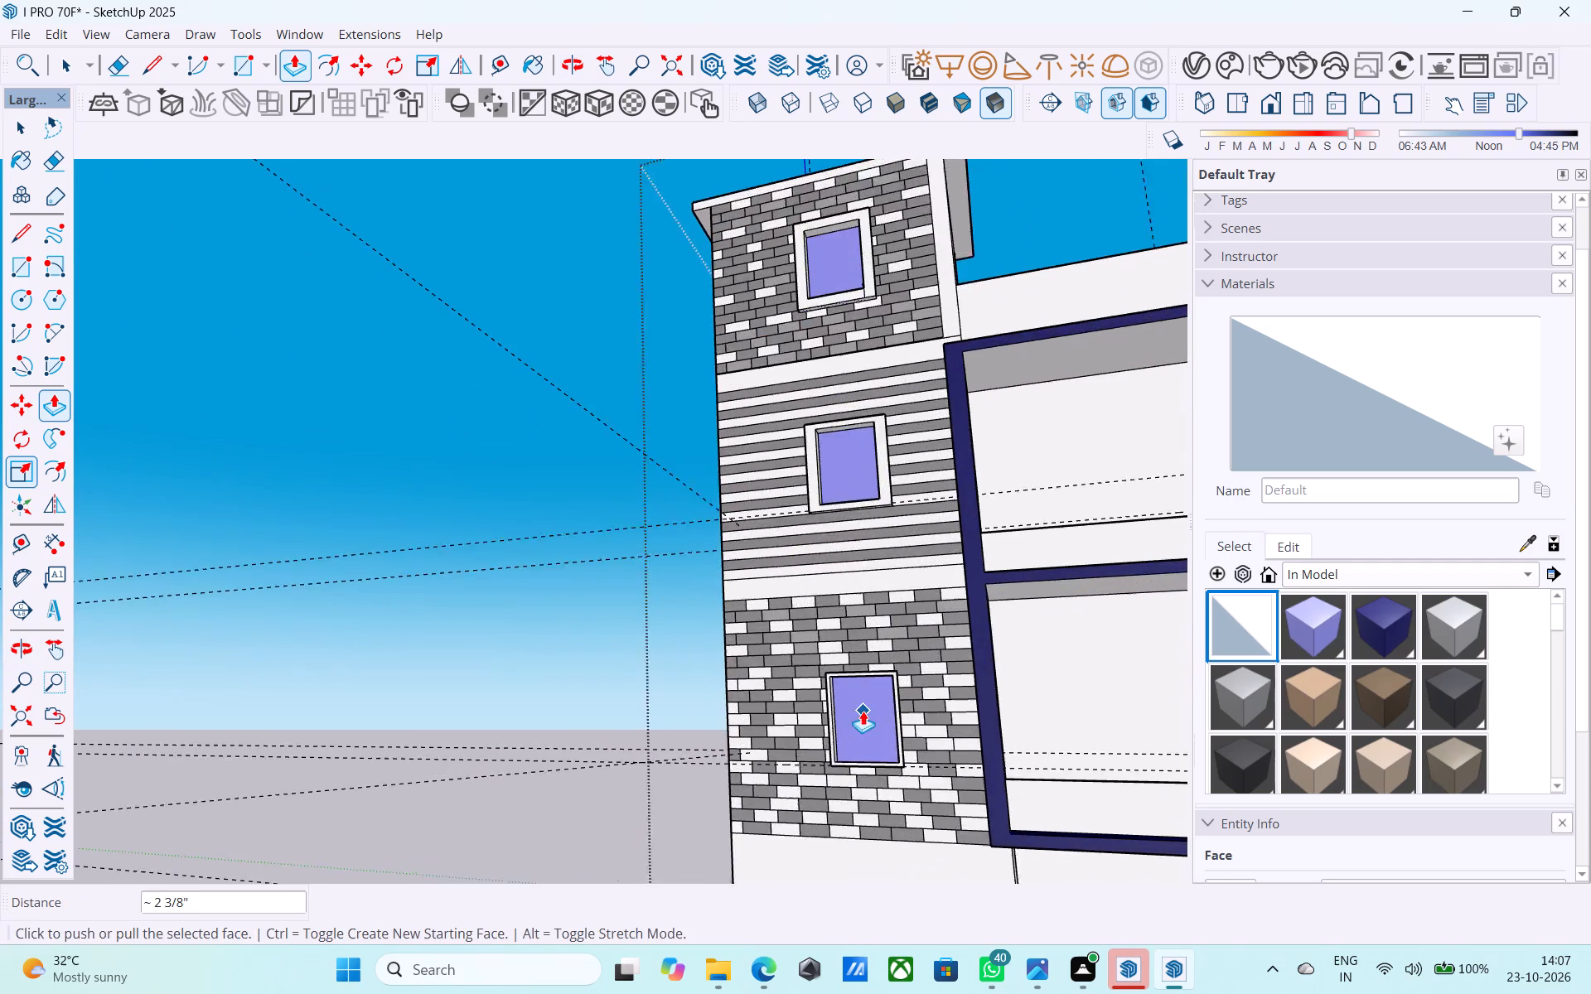
{"action": "left_click_drag", "start_coordinate": [843, 654], "coordinate": [830, 642]}
{"action": "middle_click_drag", "start_coordinate": [822, 610], "coordinate": [1139, 799]}
{"action": "scroll", "coordinate": [938, 755], "scroll_direction": "up", "scroll_amount": 16}
{"action": "key", "text": "space"}
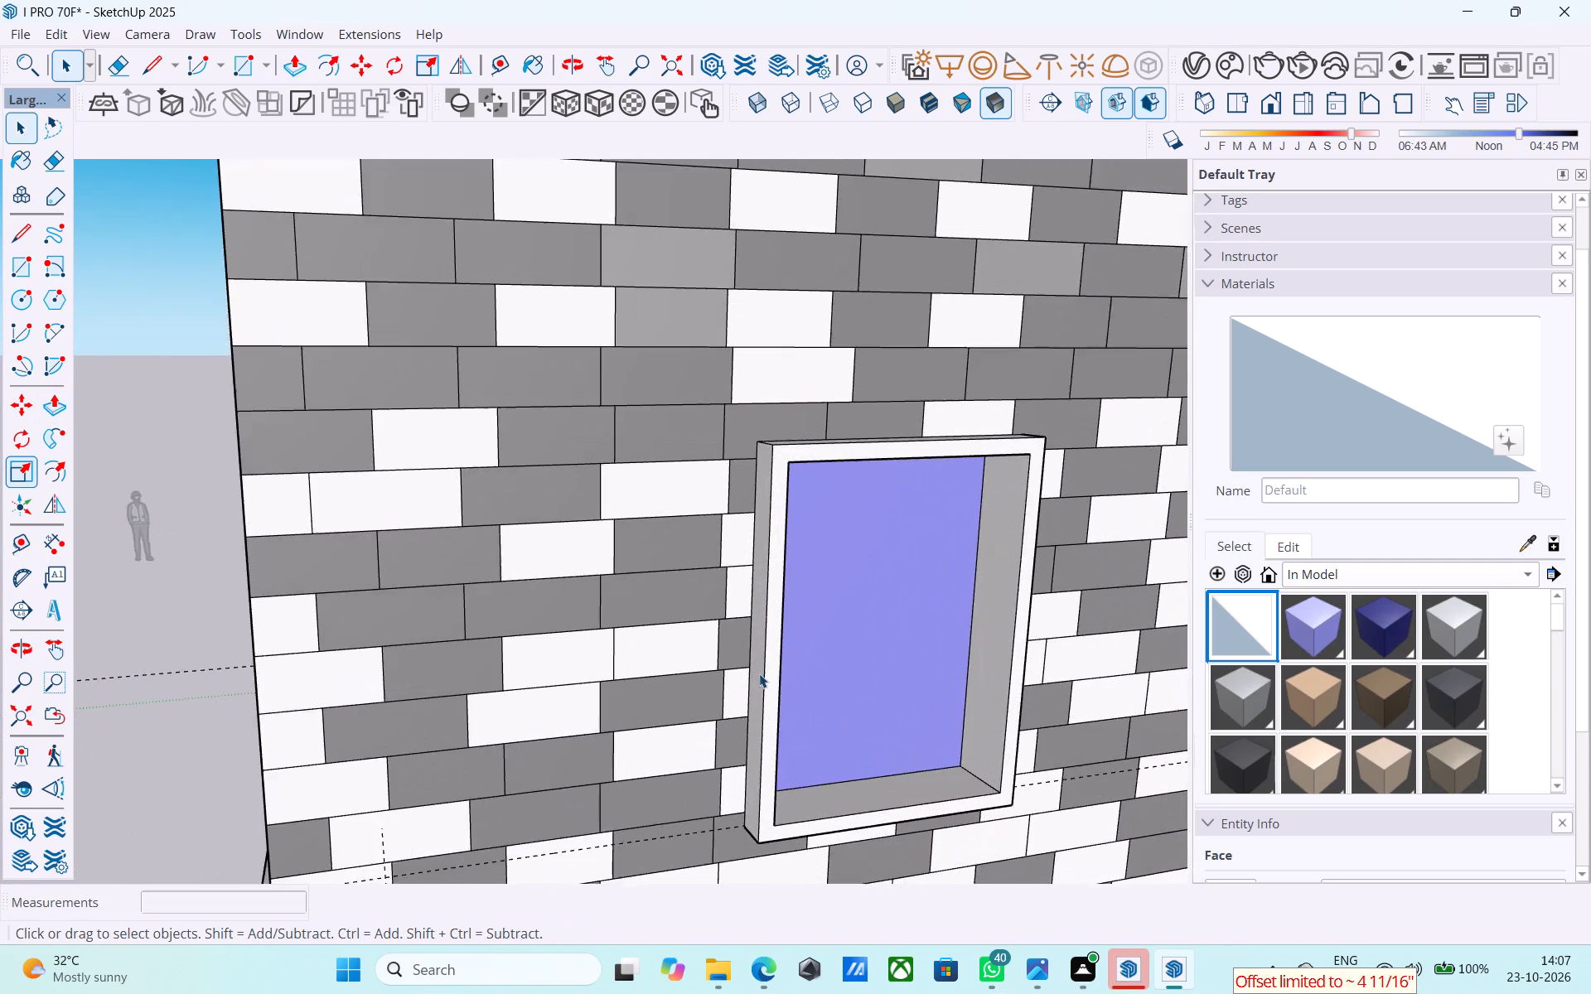
{"action": "scroll", "coordinate": [759, 673], "scroll_direction": "up", "scroll_amount": 3}
{"action": "left_click", "coordinate": [759, 672]}
{"action": "key", "text": "p"}
{"action": "double_click", "coordinate": [759, 671]}
Extend the top of the lowest tower window's frame upward by the same repeated Push/Pull offset.
{"action": "scroll", "coordinate": [760, 671], "scroll_direction": "down", "scroll_amount": 5}
{"action": "middle_click_drag", "start_coordinate": [760, 671], "coordinate": [756, 688]}
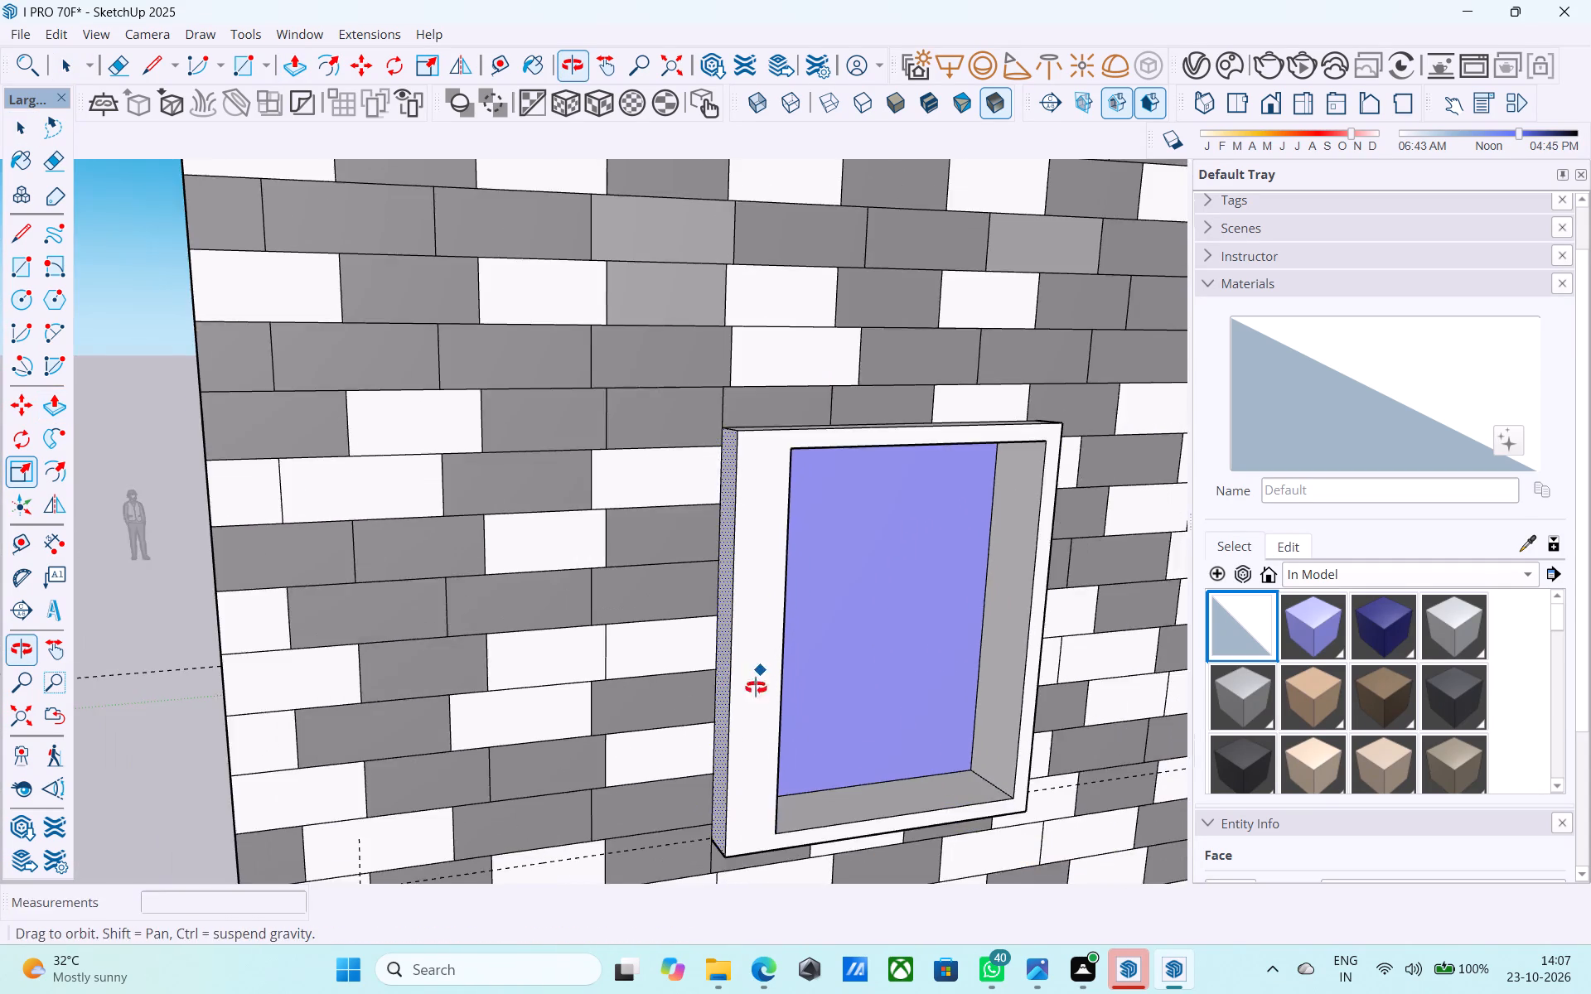
{"action": "middle_click_drag", "start_coordinate": [756, 688], "coordinate": [705, 901]}
{"action": "scroll", "coordinate": [771, 466], "scroll_direction": "up", "scroll_amount": 4}
{"action": "key", "text": "space"}
{"action": "left_click", "coordinate": [783, 467]}
{"action": "key", "text": "p"}
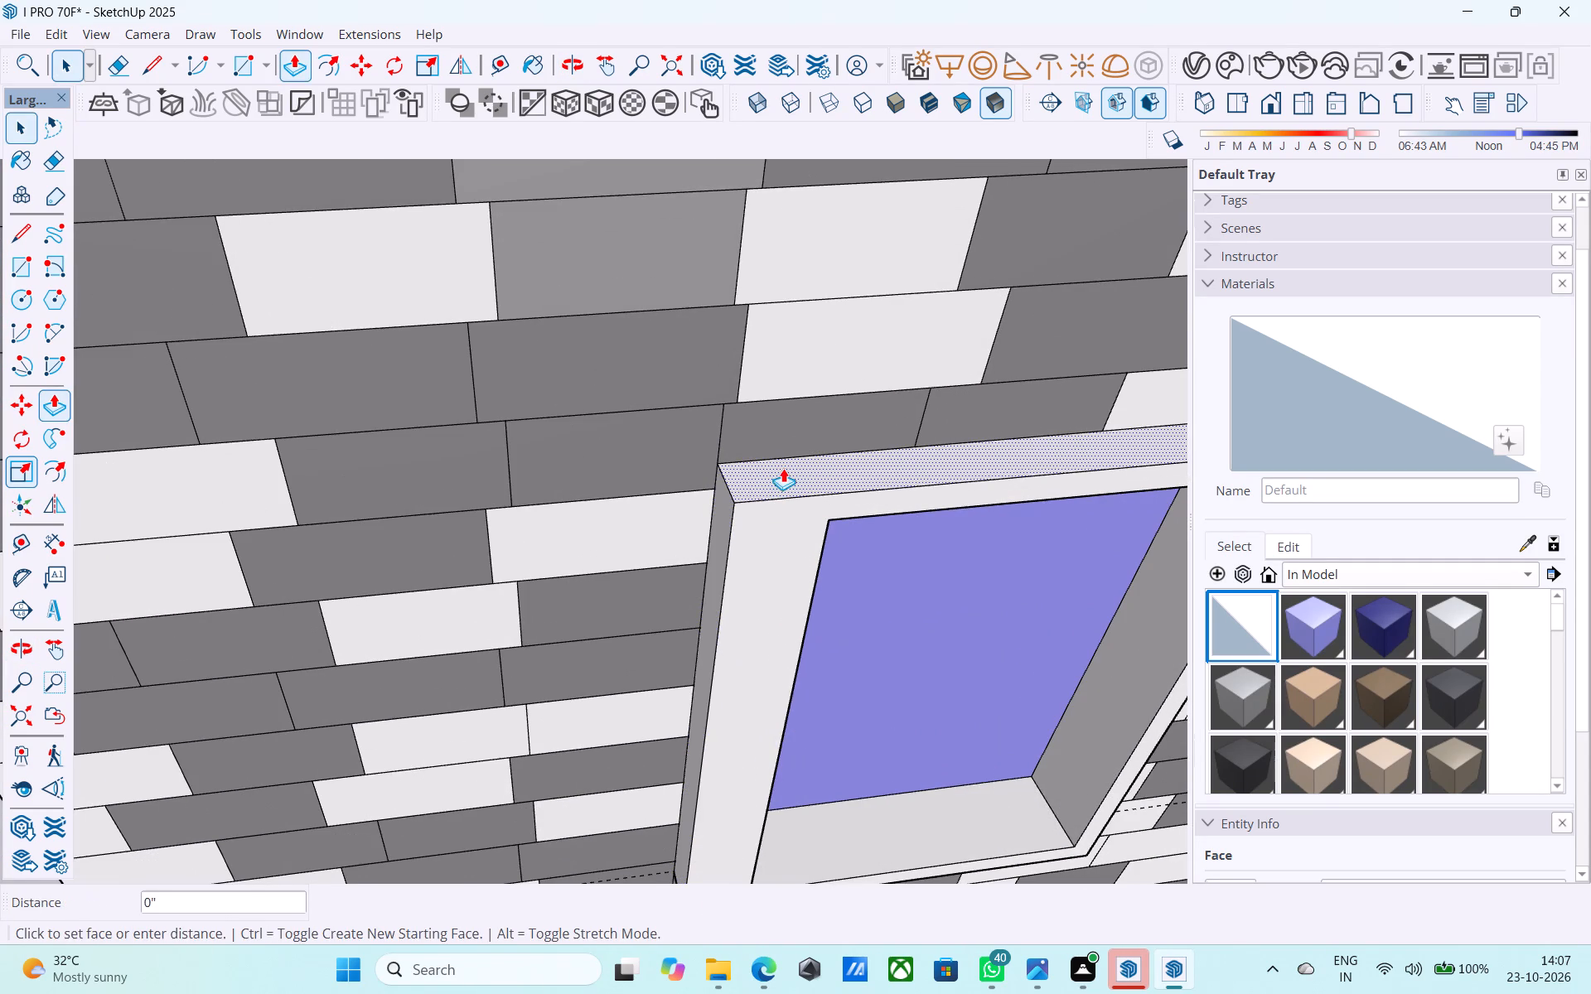
{"action": "double_click", "coordinate": [783, 468]}
Extend the lowest tower window's frame on the side nearest the balconies by the same repeated Push/Pull offset.
{"action": "scroll", "coordinate": [769, 468], "scroll_direction": "down", "scroll_amount": 9}
{"action": "middle_click_drag", "start_coordinate": [835, 533], "coordinate": [394, 514]}
{"action": "middle_click_drag", "start_coordinate": [829, 692], "coordinate": [674, 525]}
{"action": "scroll", "coordinate": [632, 511], "scroll_direction": "down", "scroll_amount": 3}
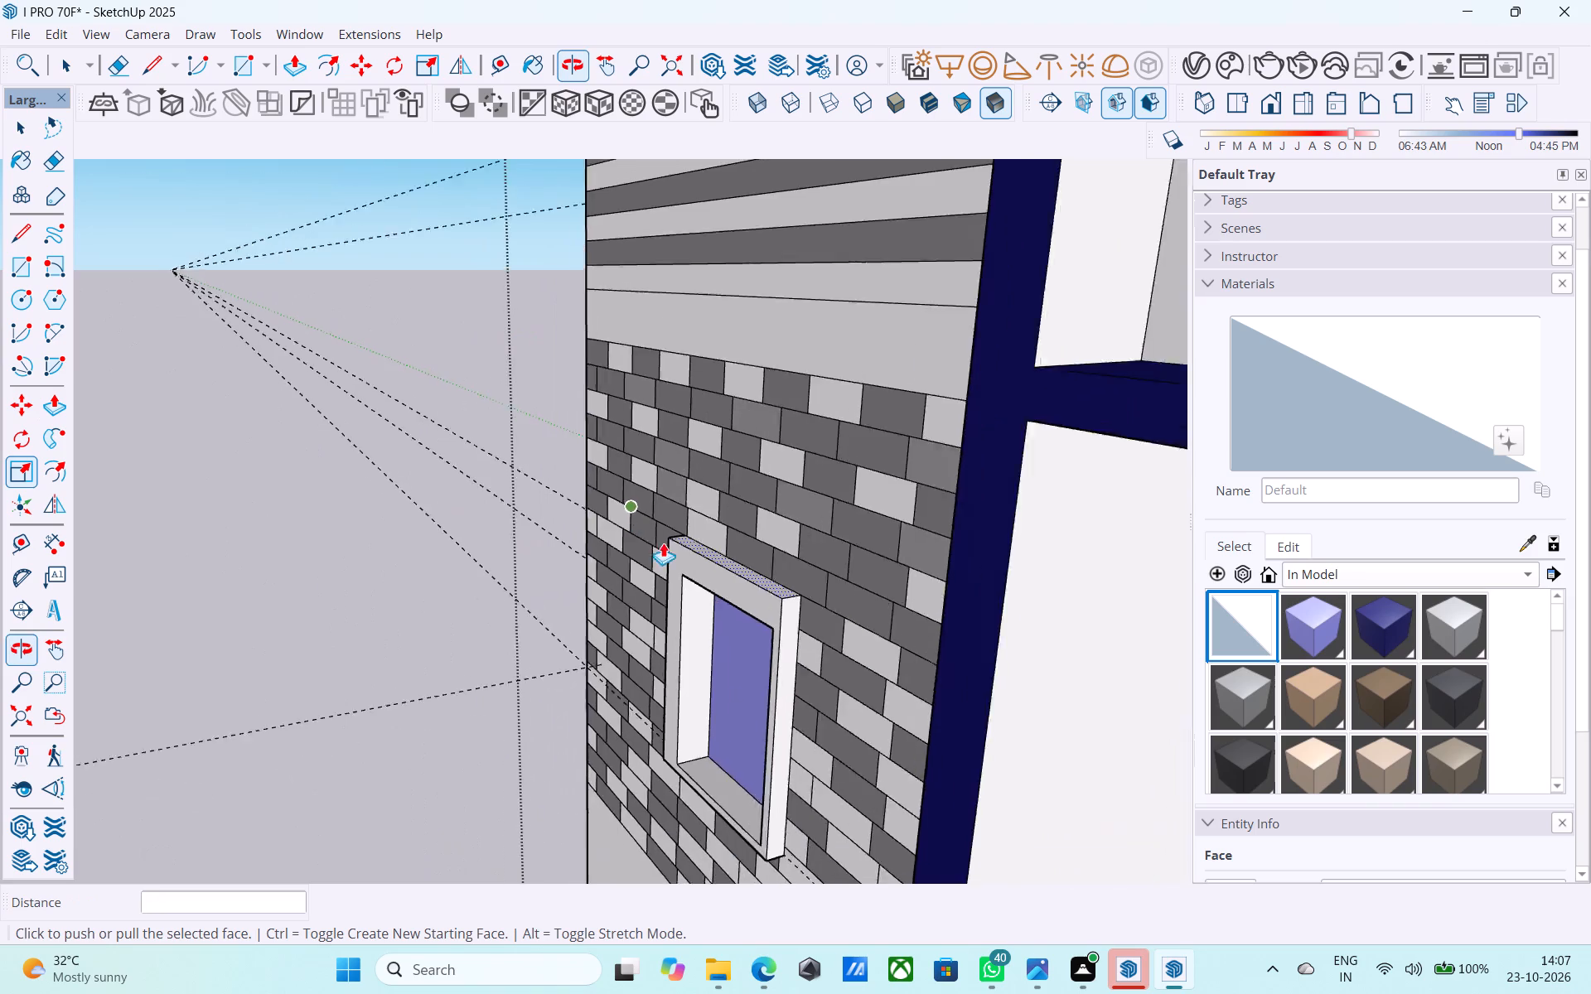
{"action": "scroll", "coordinate": [663, 543], "scroll_direction": "down", "scroll_amount": 1}
{"action": "scroll", "coordinate": [776, 663], "scroll_direction": "up", "scroll_amount": 8}
{"action": "key", "text": "space"}
{"action": "left_click", "coordinate": [737, 641]}
{"action": "key", "text": "p"}
{"action": "double_click", "coordinate": [737, 641]}
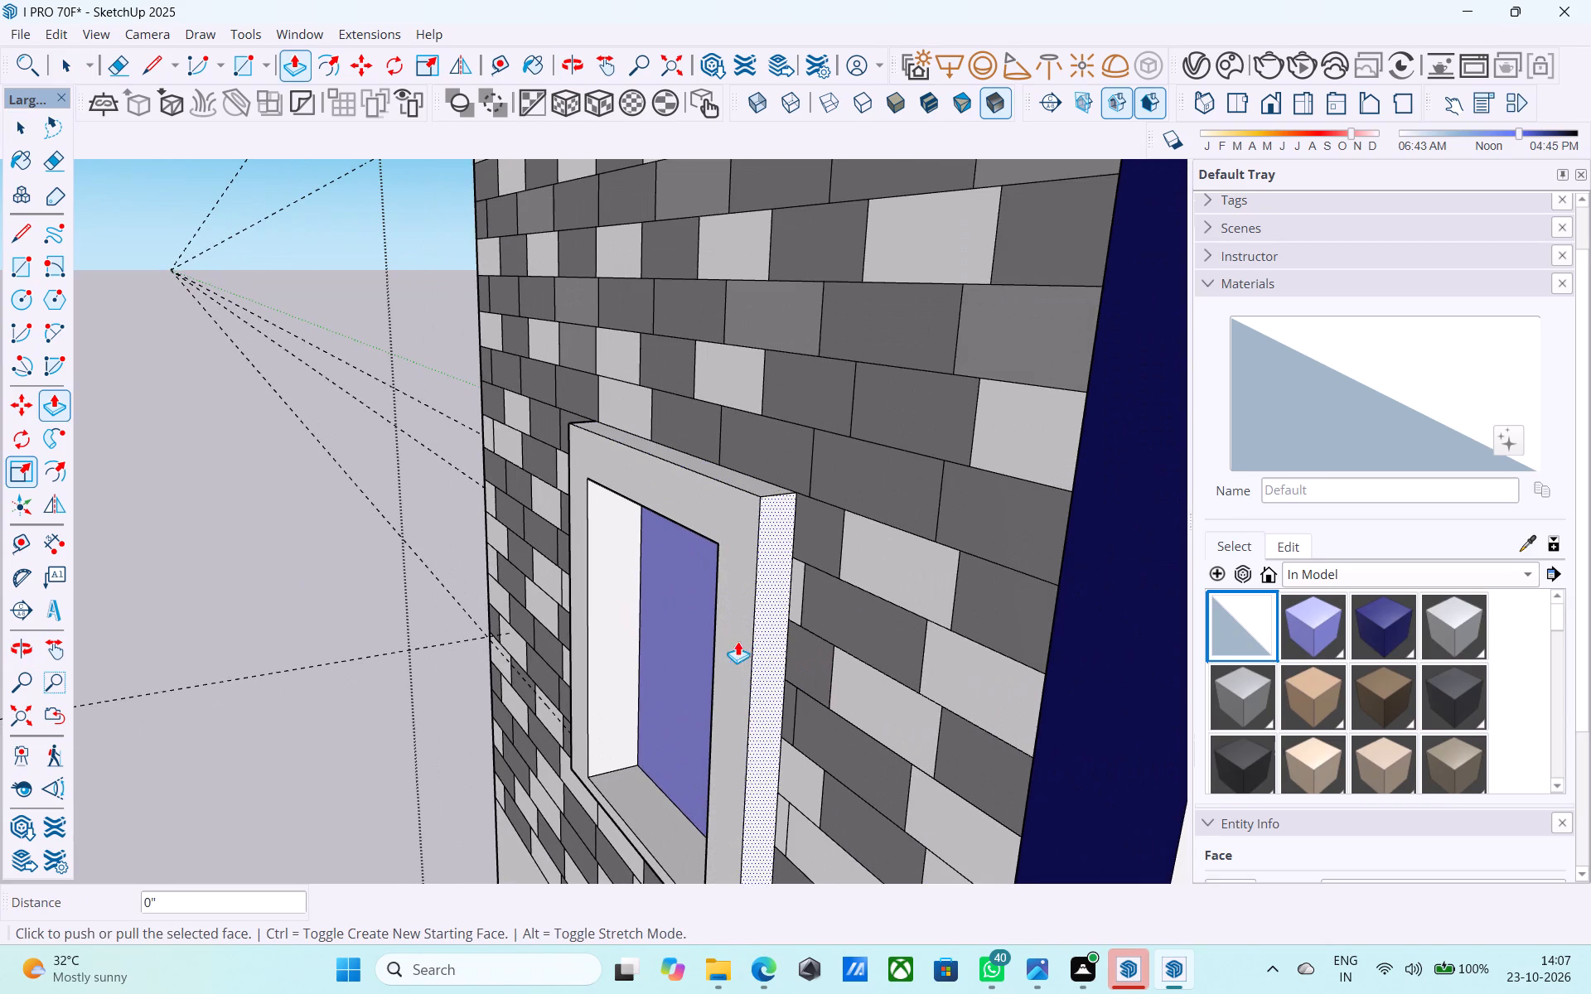
Extend the underside of the lowest tower window's frame downward by the same repeated Push/Pull offset.
{"action": "scroll", "coordinate": [731, 606], "scroll_direction": "down", "scroll_amount": 13}
{"action": "middle_click_drag", "start_coordinate": [698, 675], "coordinate": [899, 498]}
{"action": "scroll", "coordinate": [838, 650], "scroll_direction": "up", "scroll_amount": 6}
{"action": "middle_click_drag", "start_coordinate": [784, 659], "coordinate": [783, 592]}
{"action": "scroll", "coordinate": [699, 700], "scroll_direction": "up", "scroll_amount": 5}
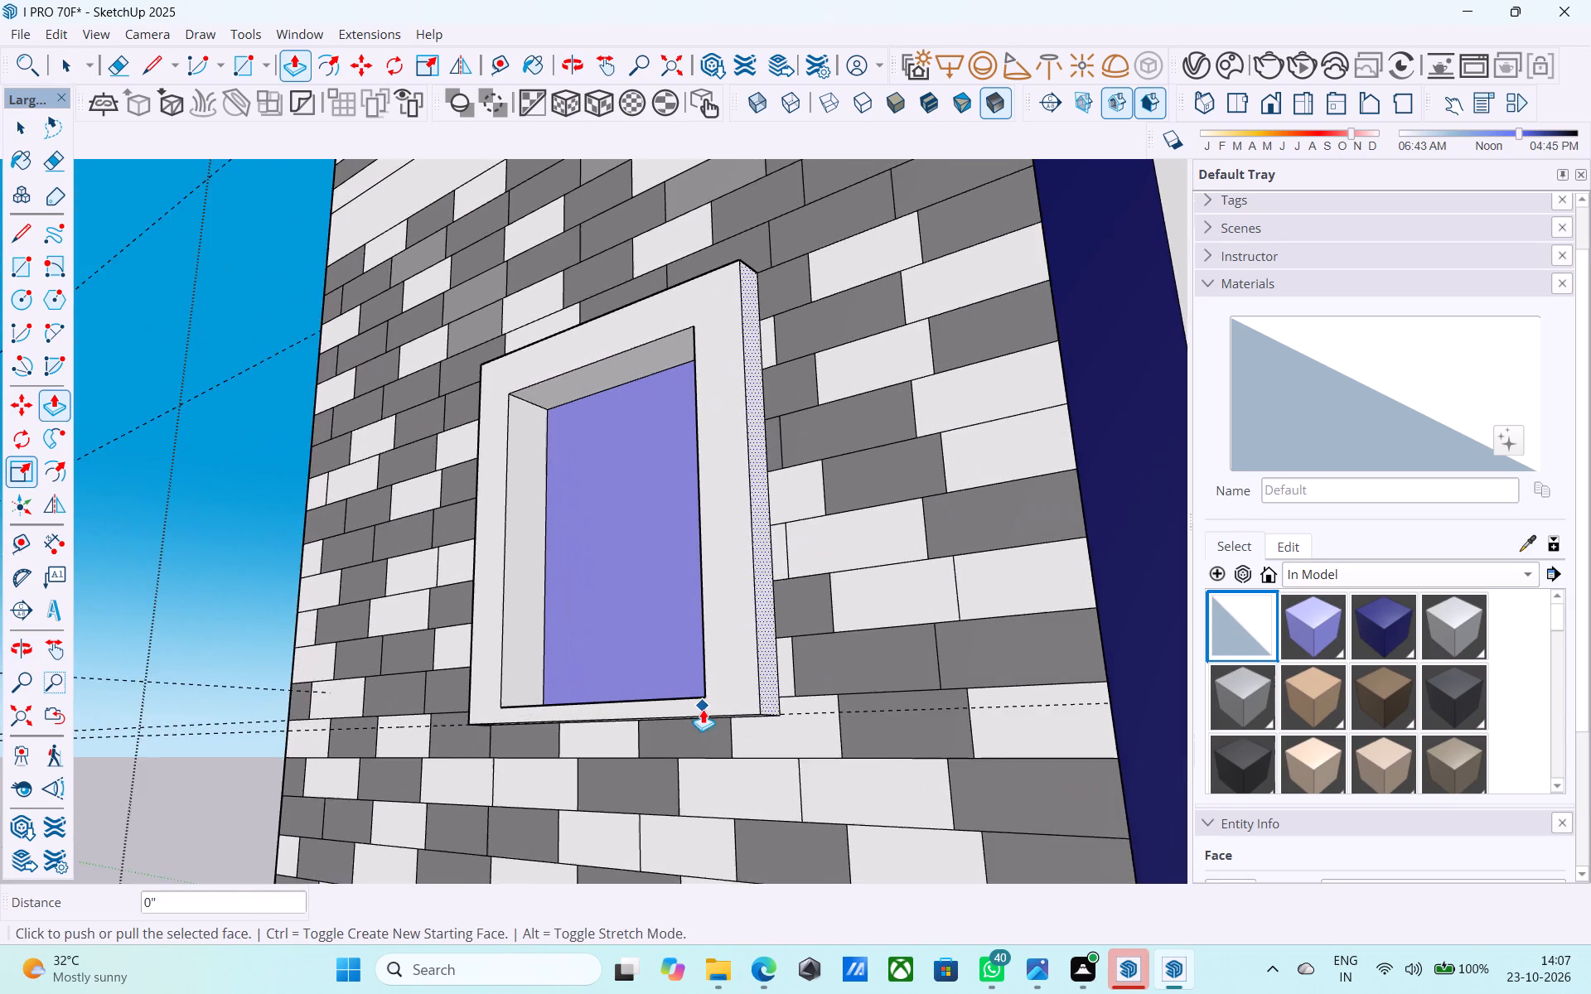
{"action": "middle_click_drag", "start_coordinate": [699, 707], "coordinate": [645, 596]}
{"action": "scroll", "coordinate": [733, 721], "scroll_direction": "up", "scroll_amount": 9}
{"action": "key", "text": "space"}
{"action": "left_click", "coordinate": [669, 733]}
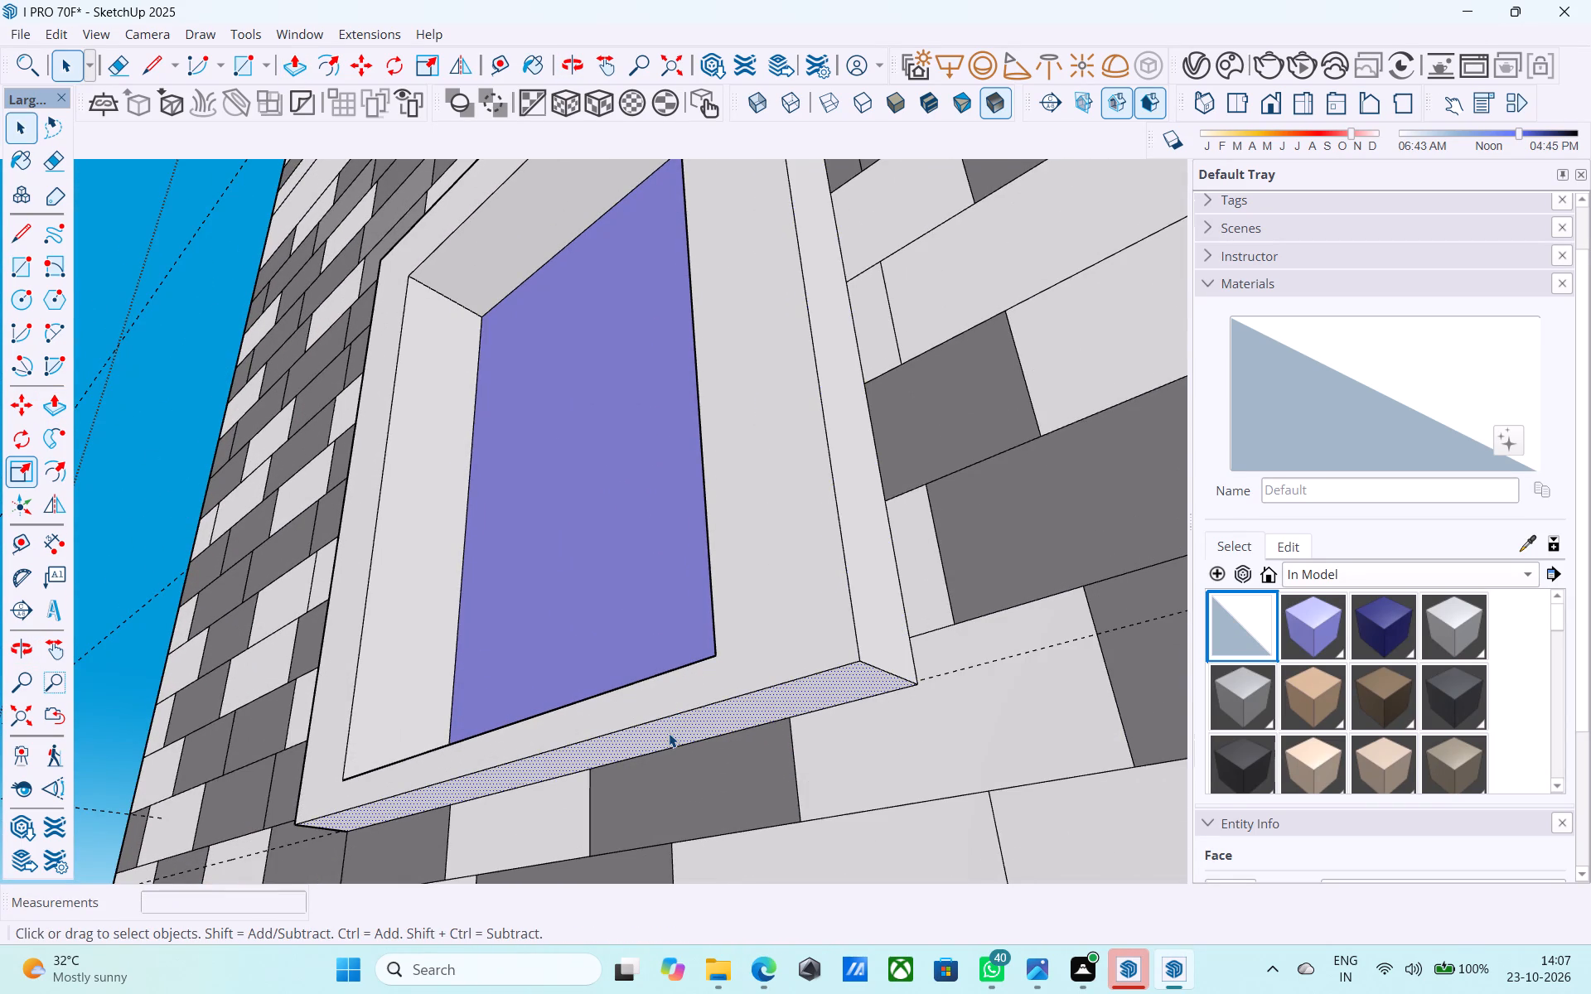
{"action": "key", "text": "p"}
{"action": "double_click", "coordinate": [669, 733]}
Erase the vertical reference line below the uppermost tower window opening's corner nearest the balconies.
{"action": "scroll", "coordinate": [665, 728], "scroll_direction": "down", "scroll_amount": 5}
{"action": "middle_click_drag", "start_coordinate": [668, 728], "coordinate": [853, 806]}
{"action": "scroll", "coordinate": [849, 747], "scroll_direction": "down", "scroll_amount": 10}
{"action": "middle_click_drag", "start_coordinate": [856, 750], "coordinate": [1026, 910]}
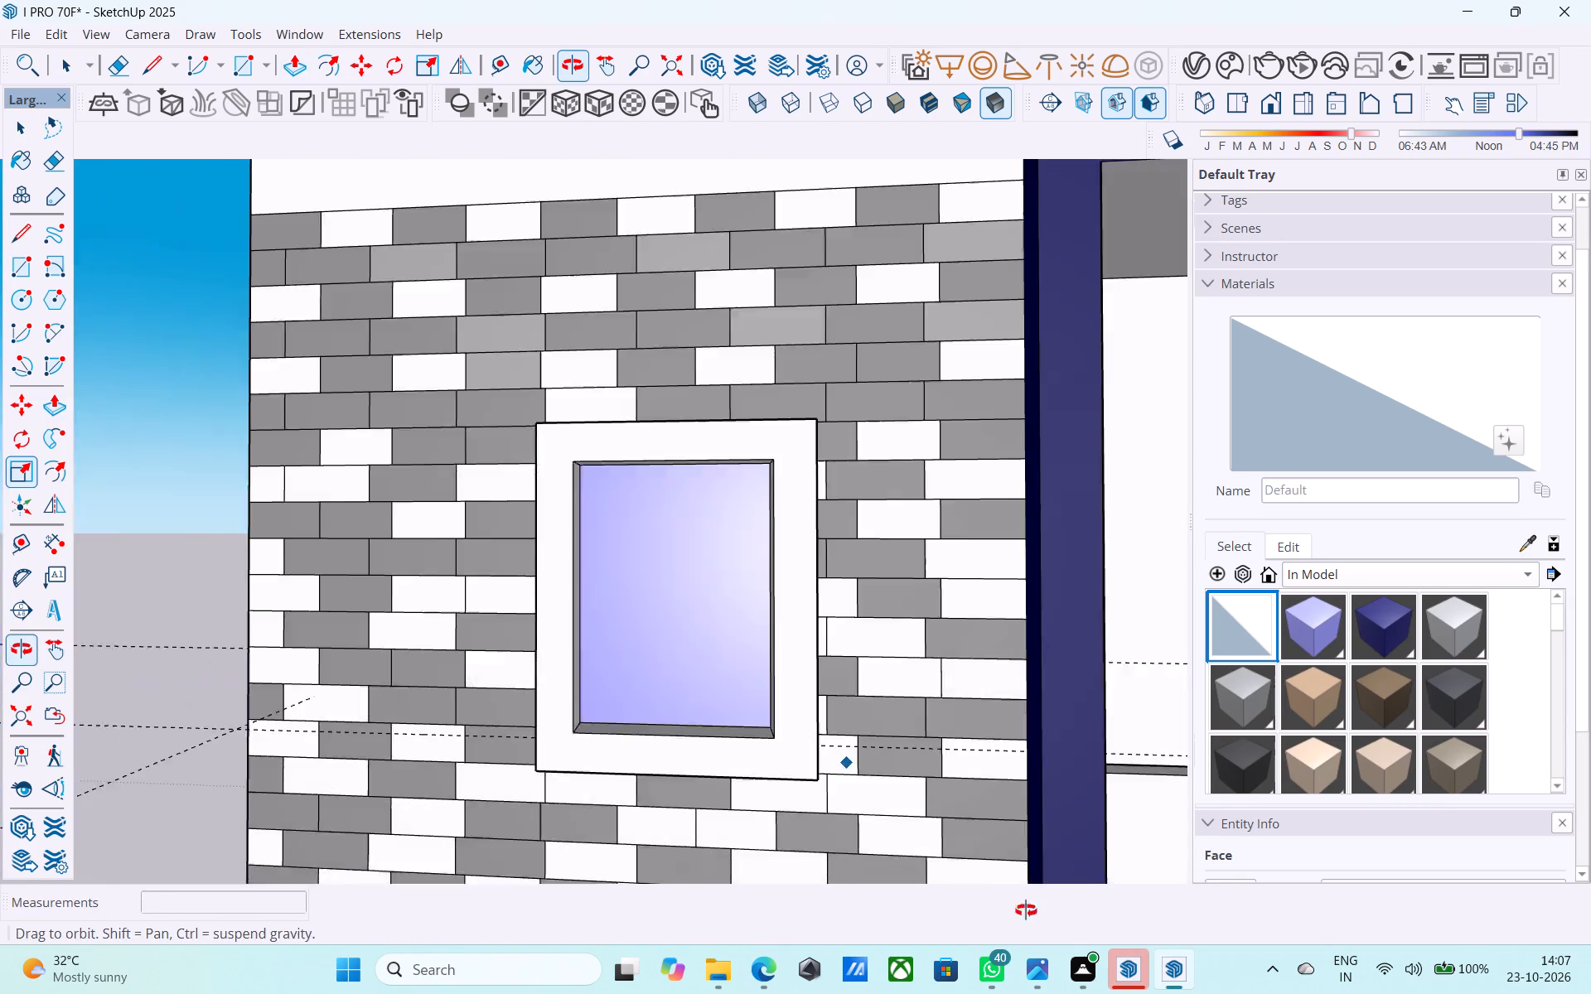
{"action": "middle_click_drag", "start_coordinate": [1026, 910], "coordinate": [1027, 910]}
{"action": "scroll", "coordinate": [927, 758], "scroll_direction": "down", "scroll_amount": 20}
{"action": "scroll", "coordinate": [927, 758], "scroll_direction": "down", "scroll_amount": 2}
{"action": "middle_click_drag", "start_coordinate": [747, 716], "coordinate": [772, 726]}
{"action": "scroll", "coordinate": [921, 503], "scroll_direction": "up", "scroll_amount": 2}
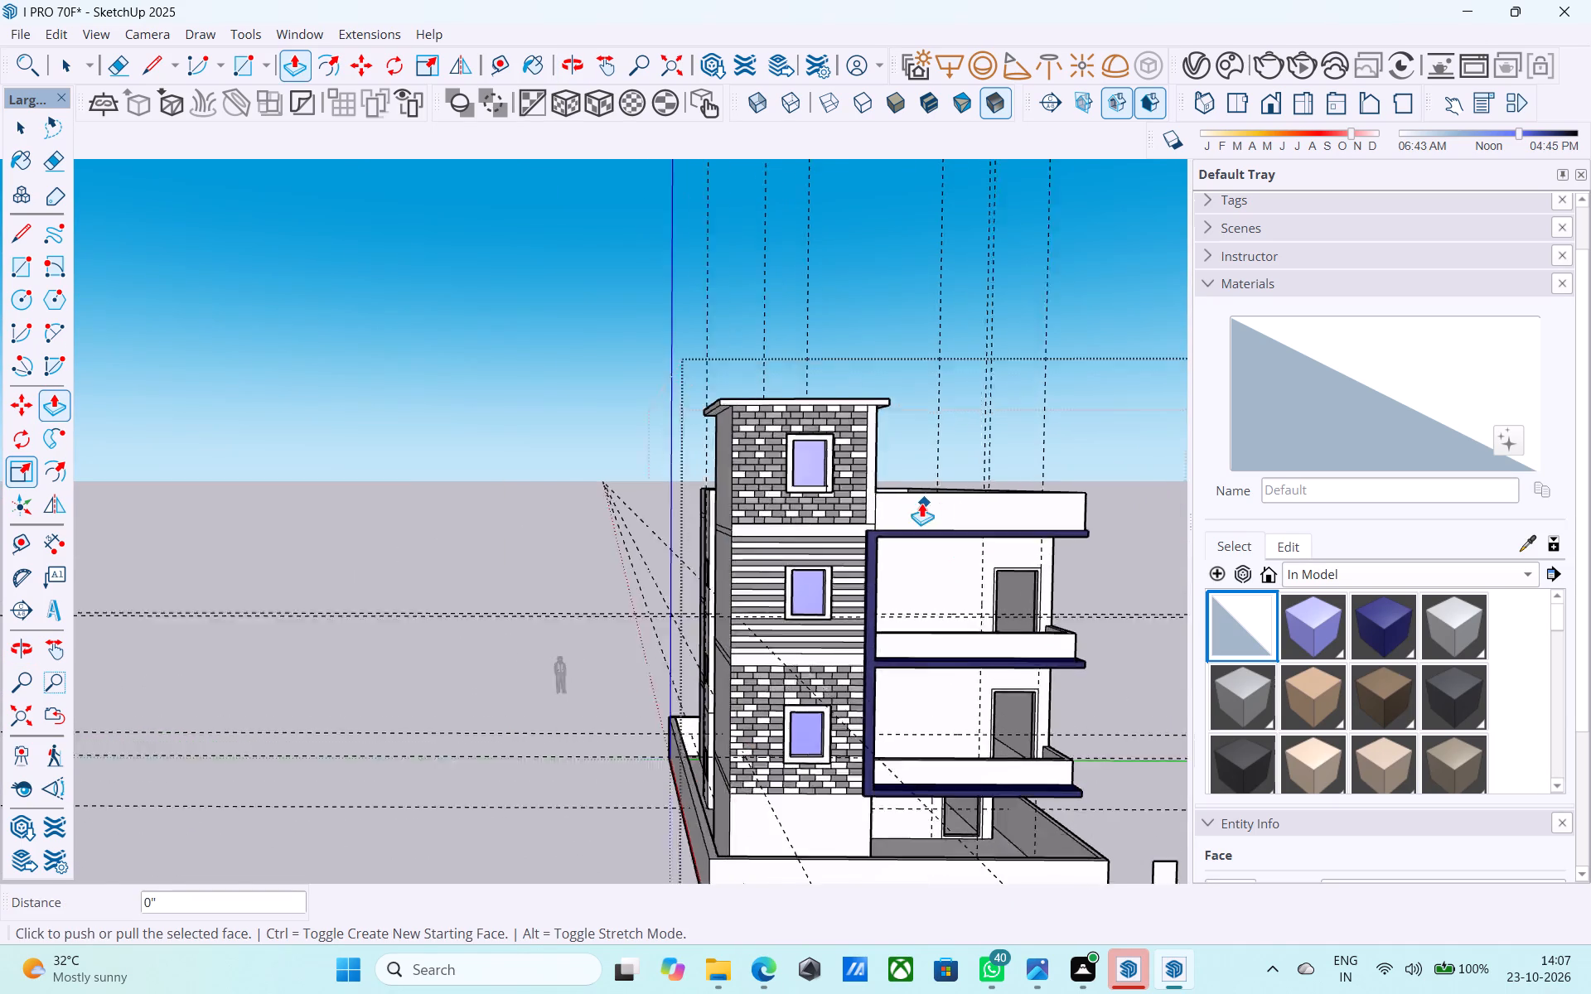
{"action": "scroll", "coordinate": [921, 503], "scroll_direction": "up", "scroll_amount": 6}
{"action": "middle_click_drag", "start_coordinate": [843, 500], "coordinate": [819, 494]}
{"action": "scroll", "coordinate": [771, 480], "scroll_direction": "up", "scroll_amount": 4}
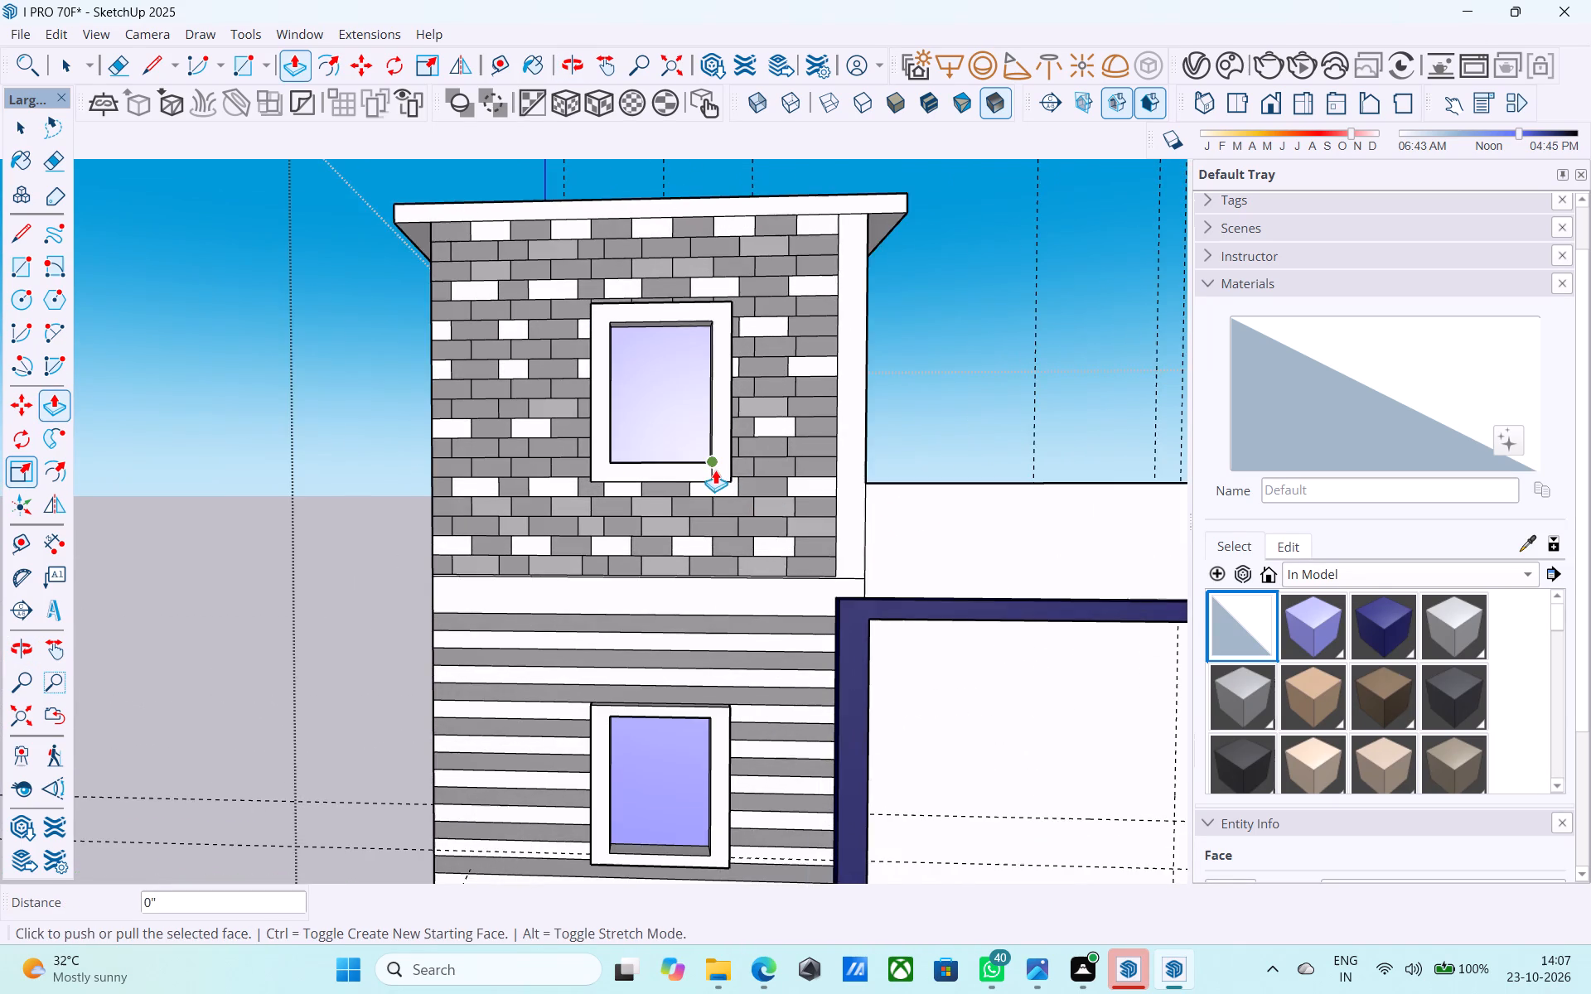
{"action": "scroll", "coordinate": [715, 470], "scroll_direction": "up", "scroll_amount": 3}
{"action": "key", "text": "e"}
{"action": "left_click", "coordinate": [713, 470]}
Examine the tower from the front and below to compare the frames of its three windows.
{"action": "scroll", "coordinate": [708, 469], "scroll_direction": "down", "scroll_amount": 5}
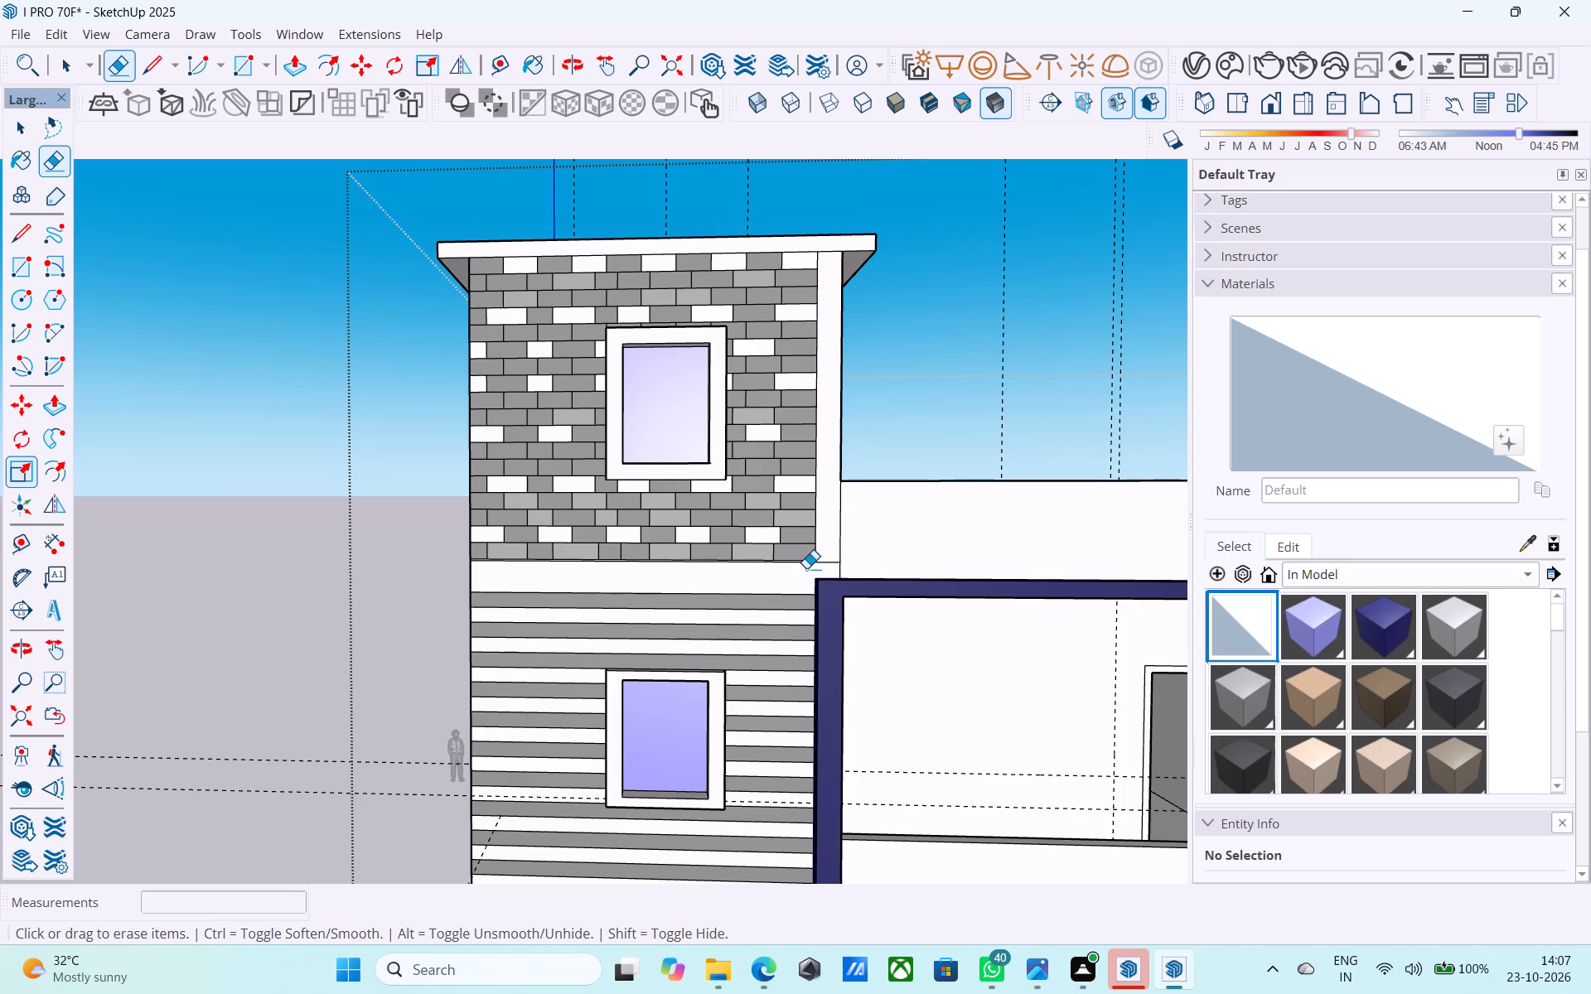
{"action": "scroll", "coordinate": [806, 568], "scroll_direction": "down", "scroll_amount": 4}
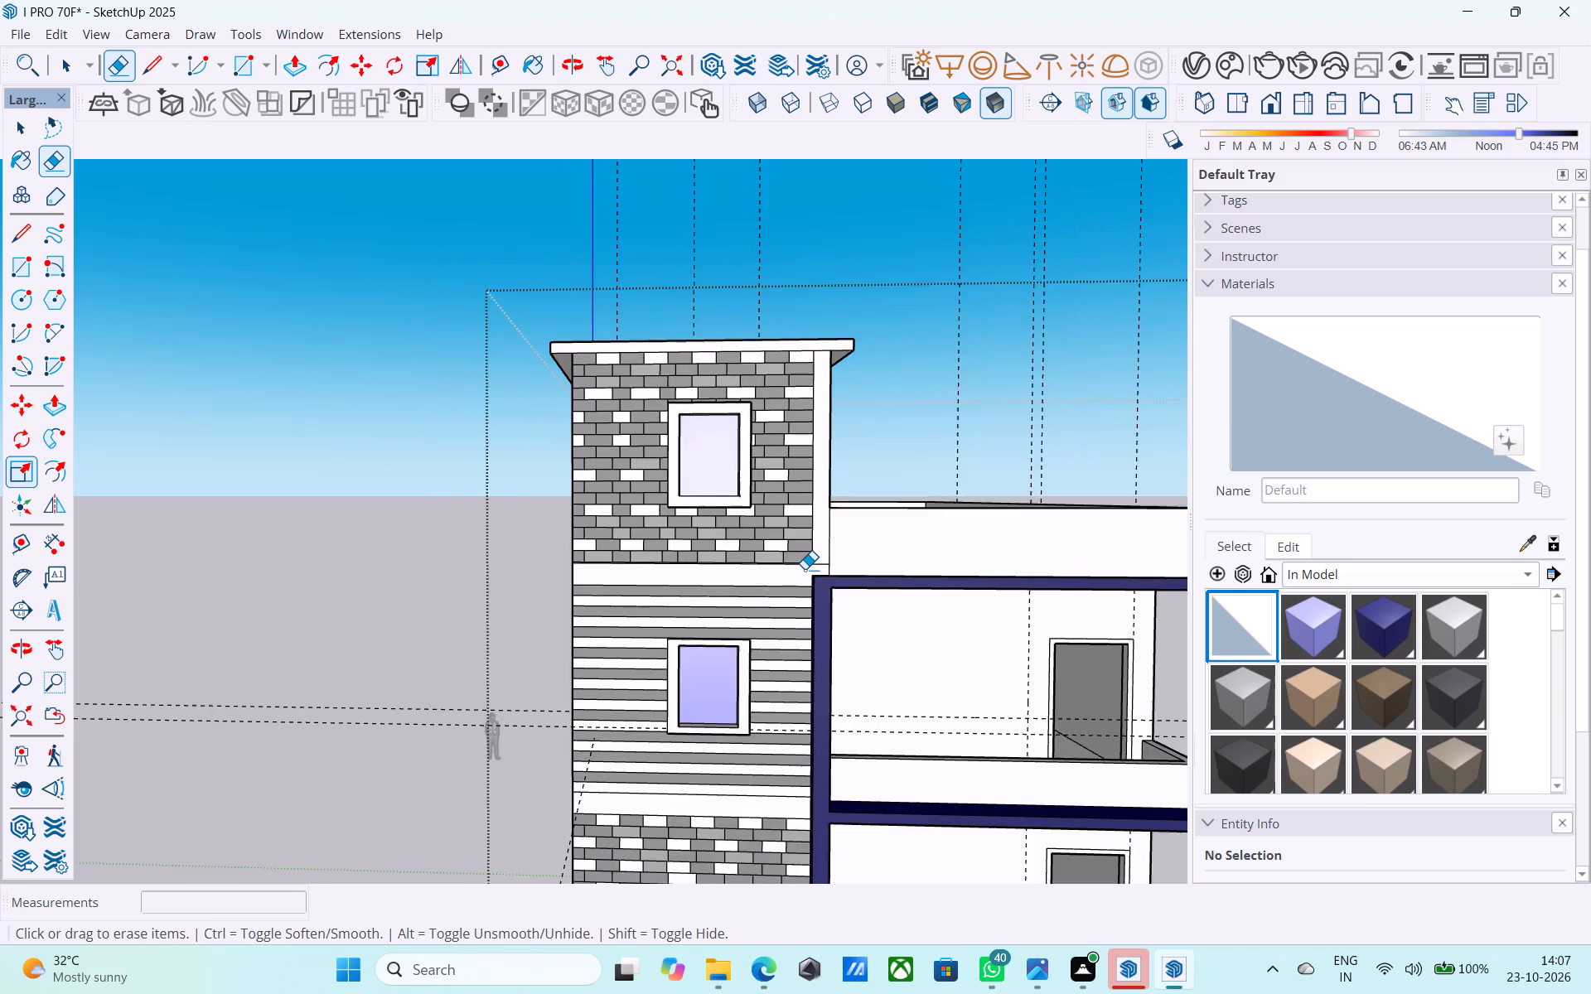
{"action": "scroll", "coordinate": [805, 569], "scroll_direction": "down", "scroll_amount": 2}
{"action": "middle_click_drag", "start_coordinate": [805, 569], "coordinate": [900, 379]}
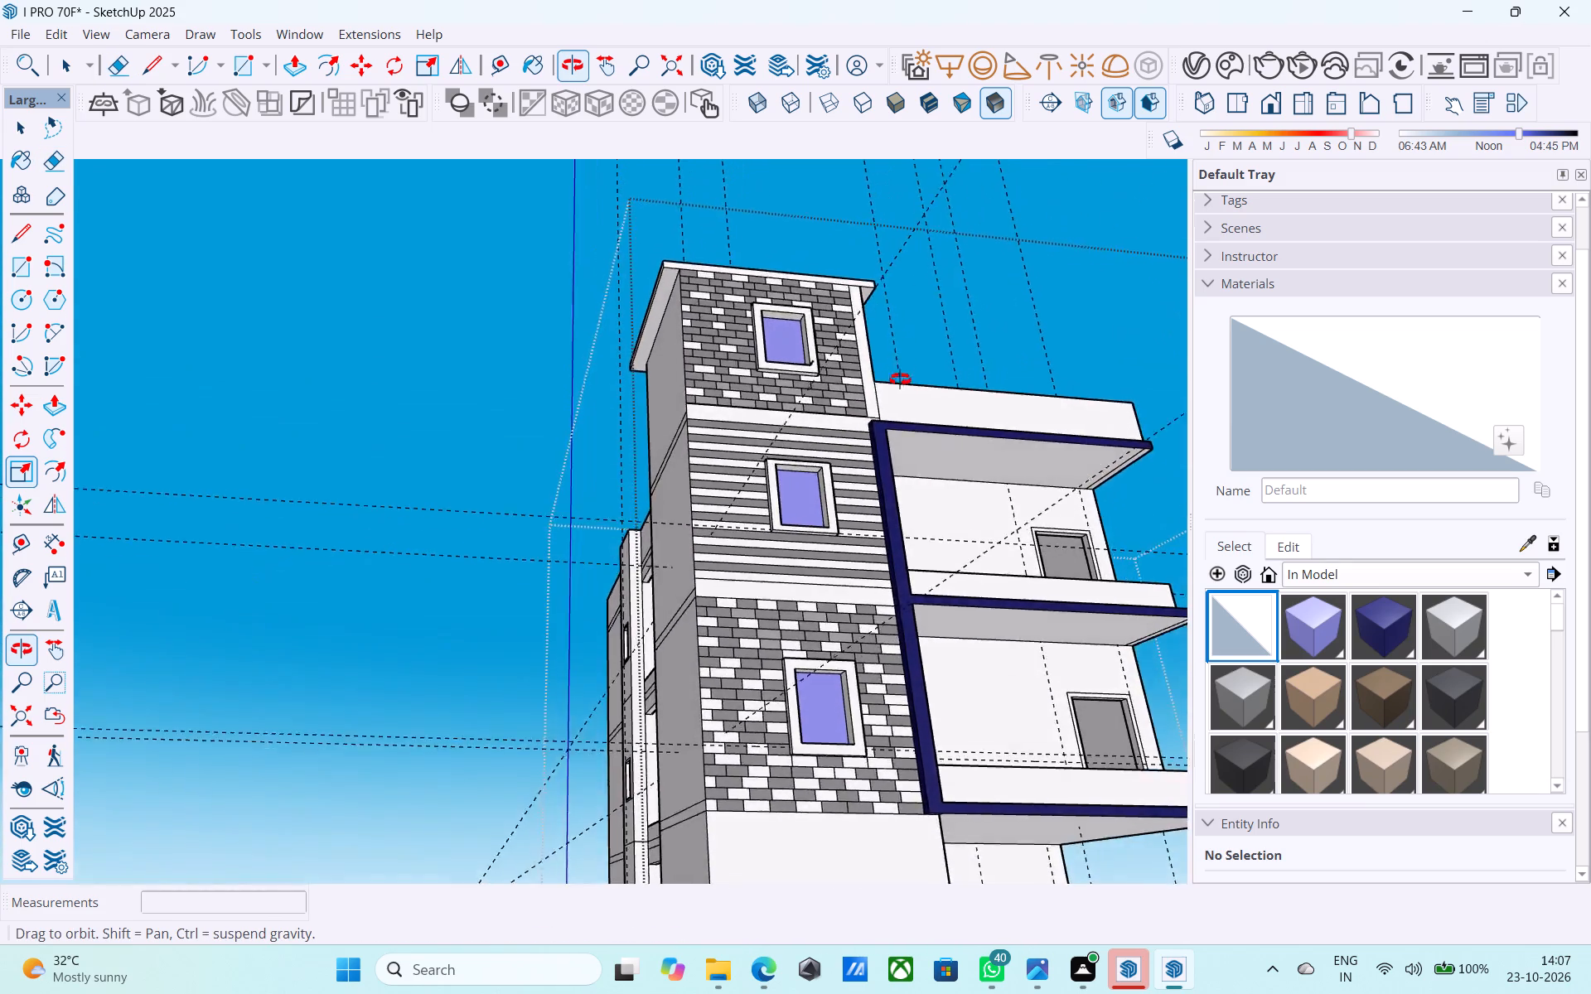
{"action": "middle_click_drag", "start_coordinate": [900, 379], "coordinate": [786, 547]}
{"action": "scroll", "coordinate": [786, 544], "scroll_direction": "down", "scroll_amount": 1}
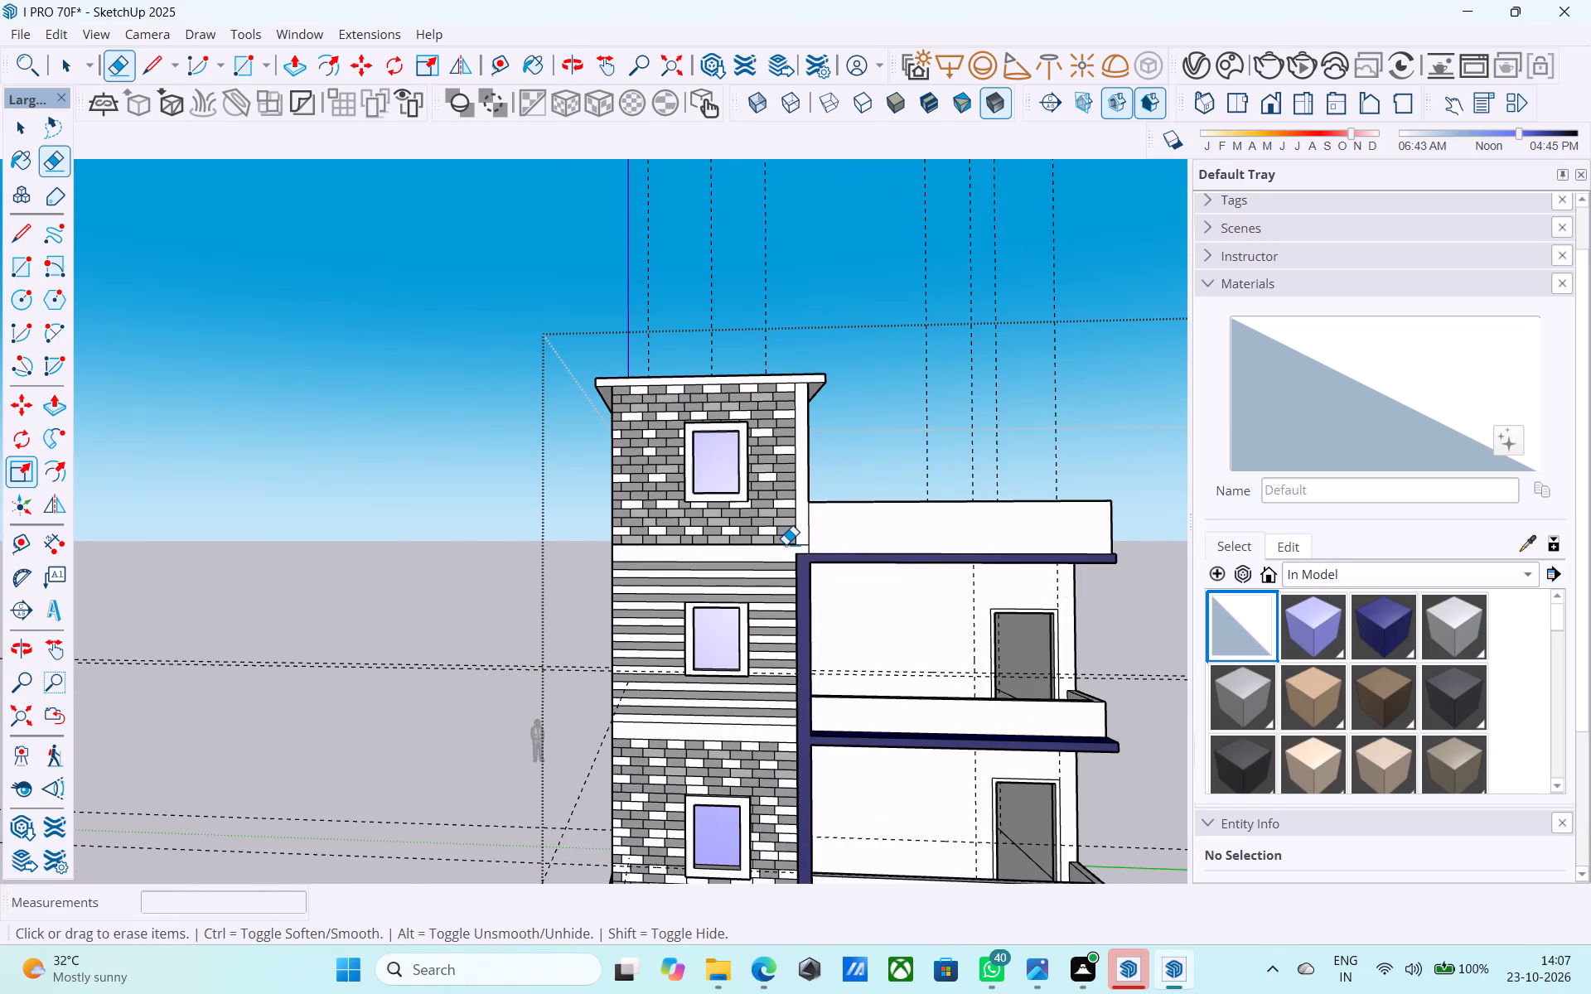
{"action": "scroll", "coordinate": [783, 547], "scroll_direction": "down", "scroll_amount": 2}
{"action": "scroll", "coordinate": [706, 858], "scroll_direction": "up", "scroll_amount": 5}
Check the lowest and middle tower window openings with the Line tool, spanning the middle opening's height without drawing a line.
{"action": "key", "text": "l"}
{"action": "scroll", "coordinate": [705, 848], "scroll_direction": "up", "scroll_amount": 8}
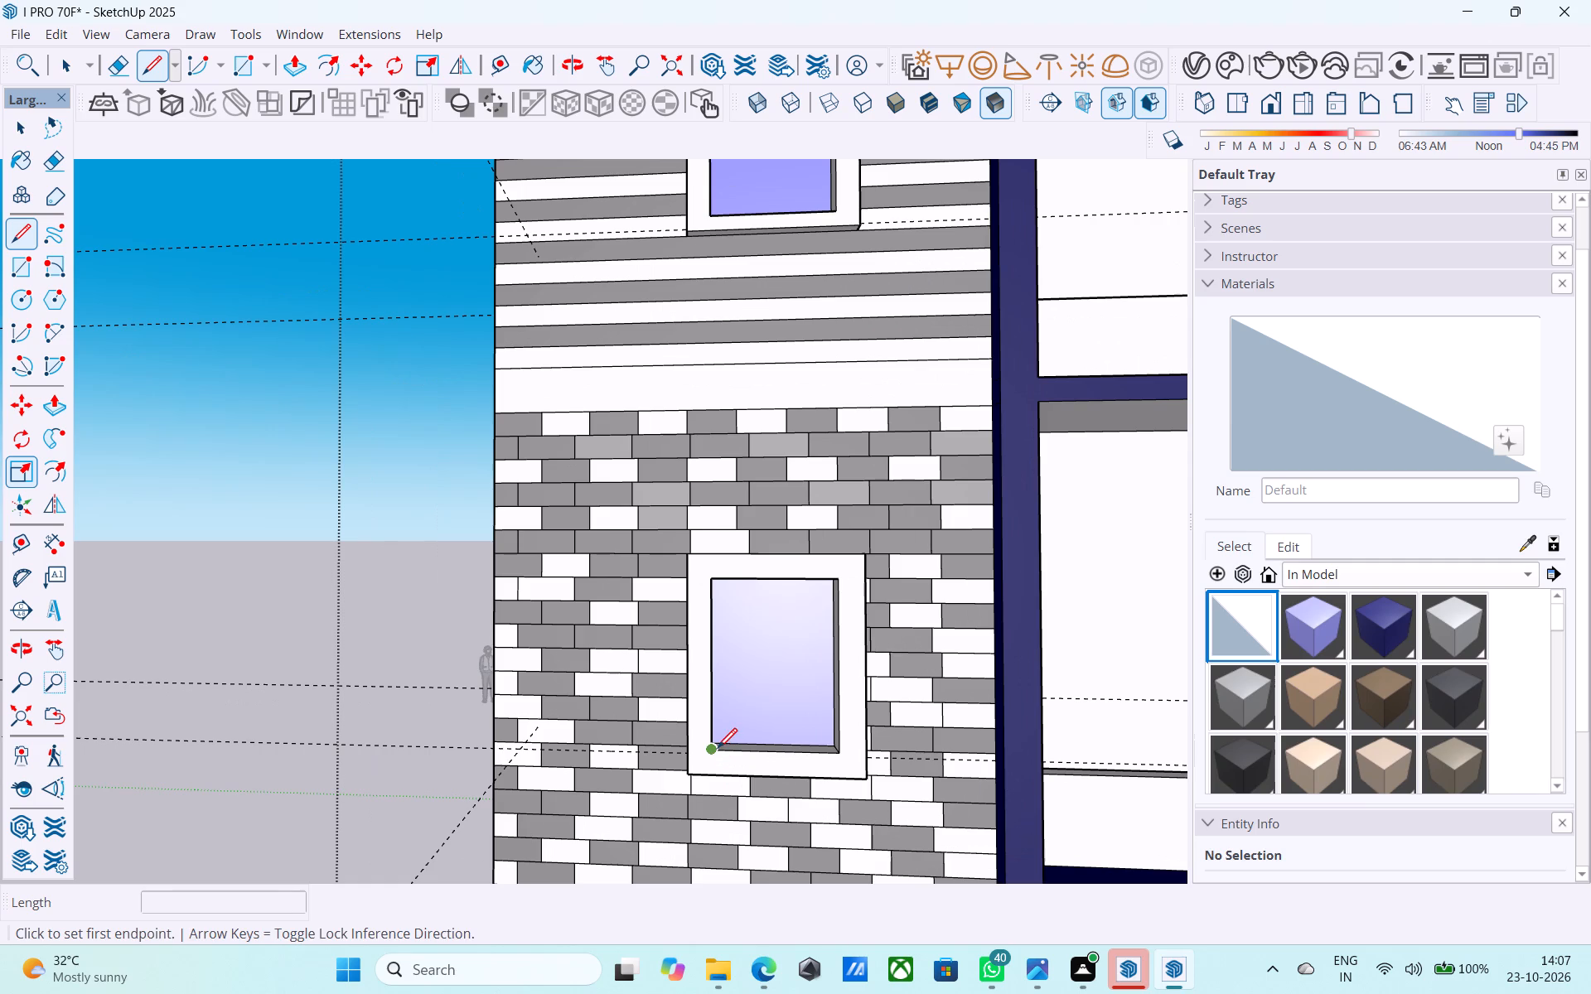
{"action": "left_click", "coordinate": [718, 750]}
{"action": "key", "text": "space"}
{"action": "scroll", "coordinate": [712, 574], "scroll_direction": "down", "scroll_amount": 4}
{"action": "middle_click_drag", "start_coordinate": [712, 592], "coordinate": [694, 695]}
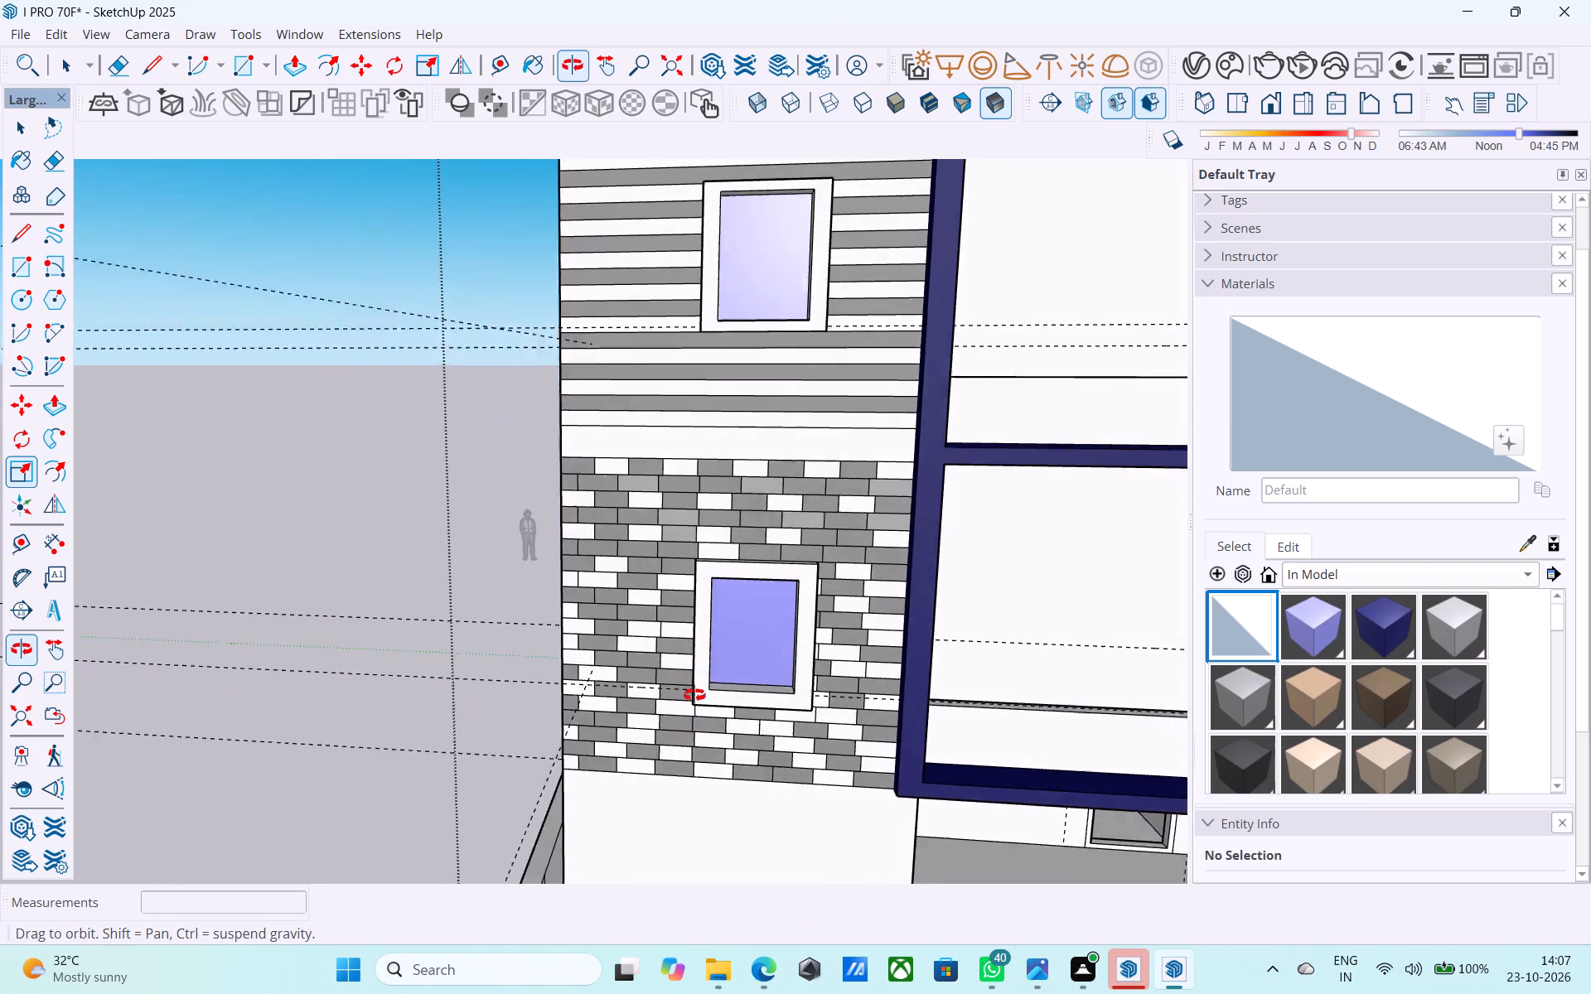
{"action": "middle_click_drag", "start_coordinate": [694, 695], "coordinate": [692, 734]}
{"action": "scroll", "coordinate": [671, 728], "scroll_direction": "down", "scroll_amount": 6}
{"action": "key", "text": "l"}
{"action": "scroll", "coordinate": [752, 485], "scroll_direction": "up", "scroll_amount": 13}
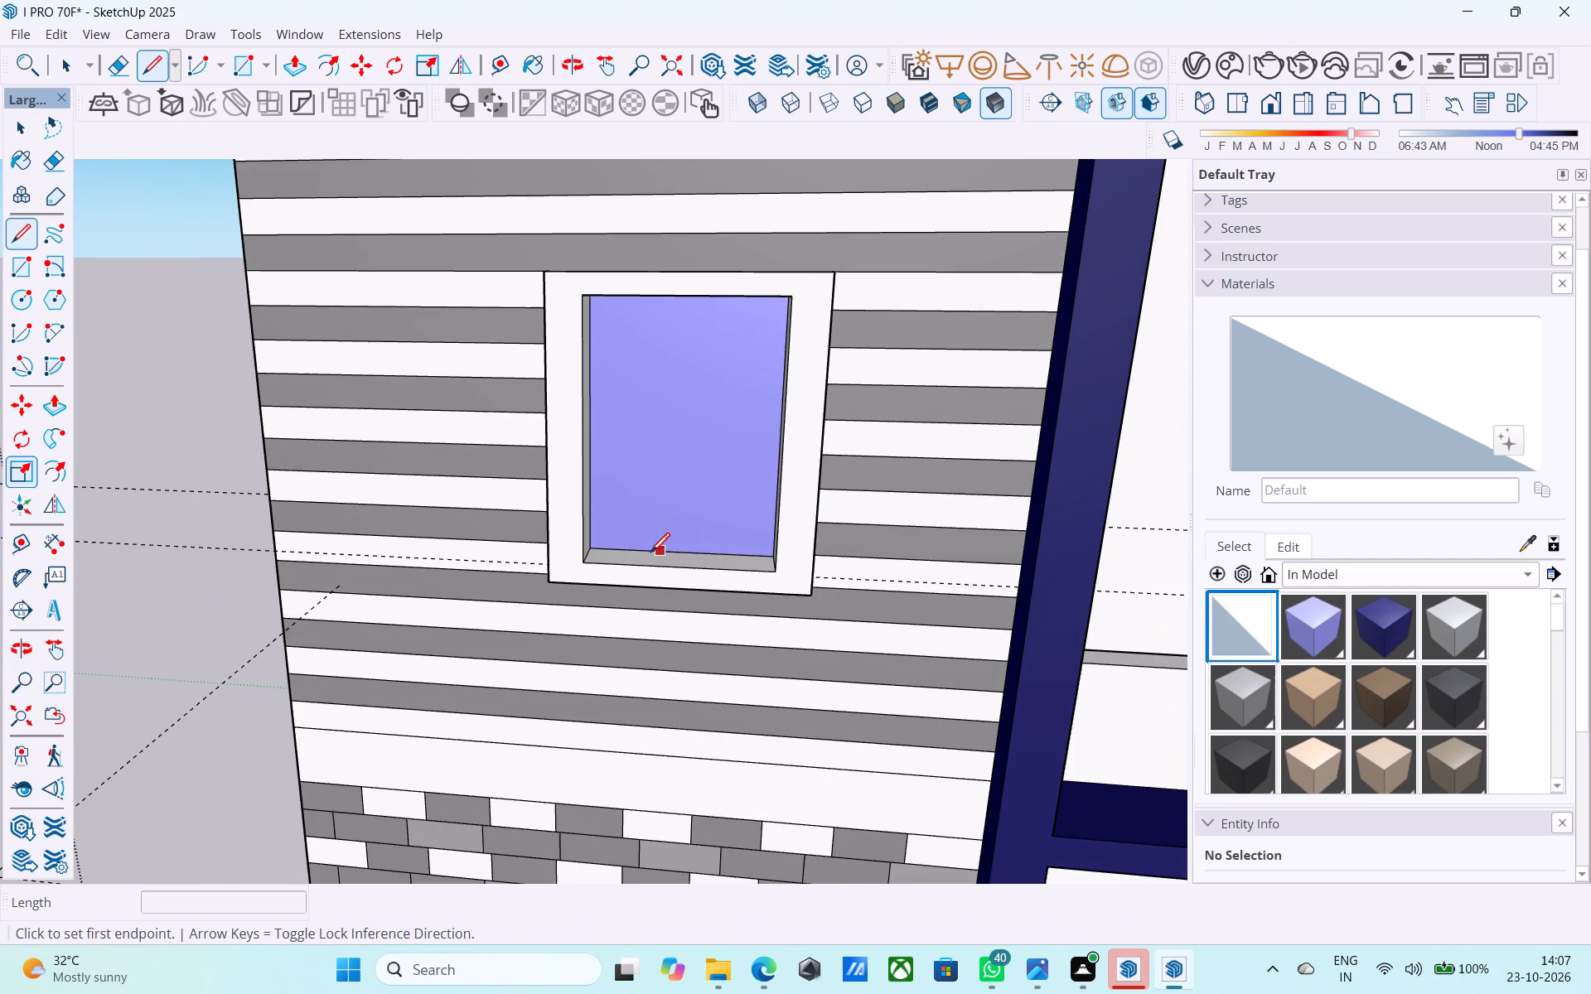
{"action": "left_click", "coordinate": [588, 561]}
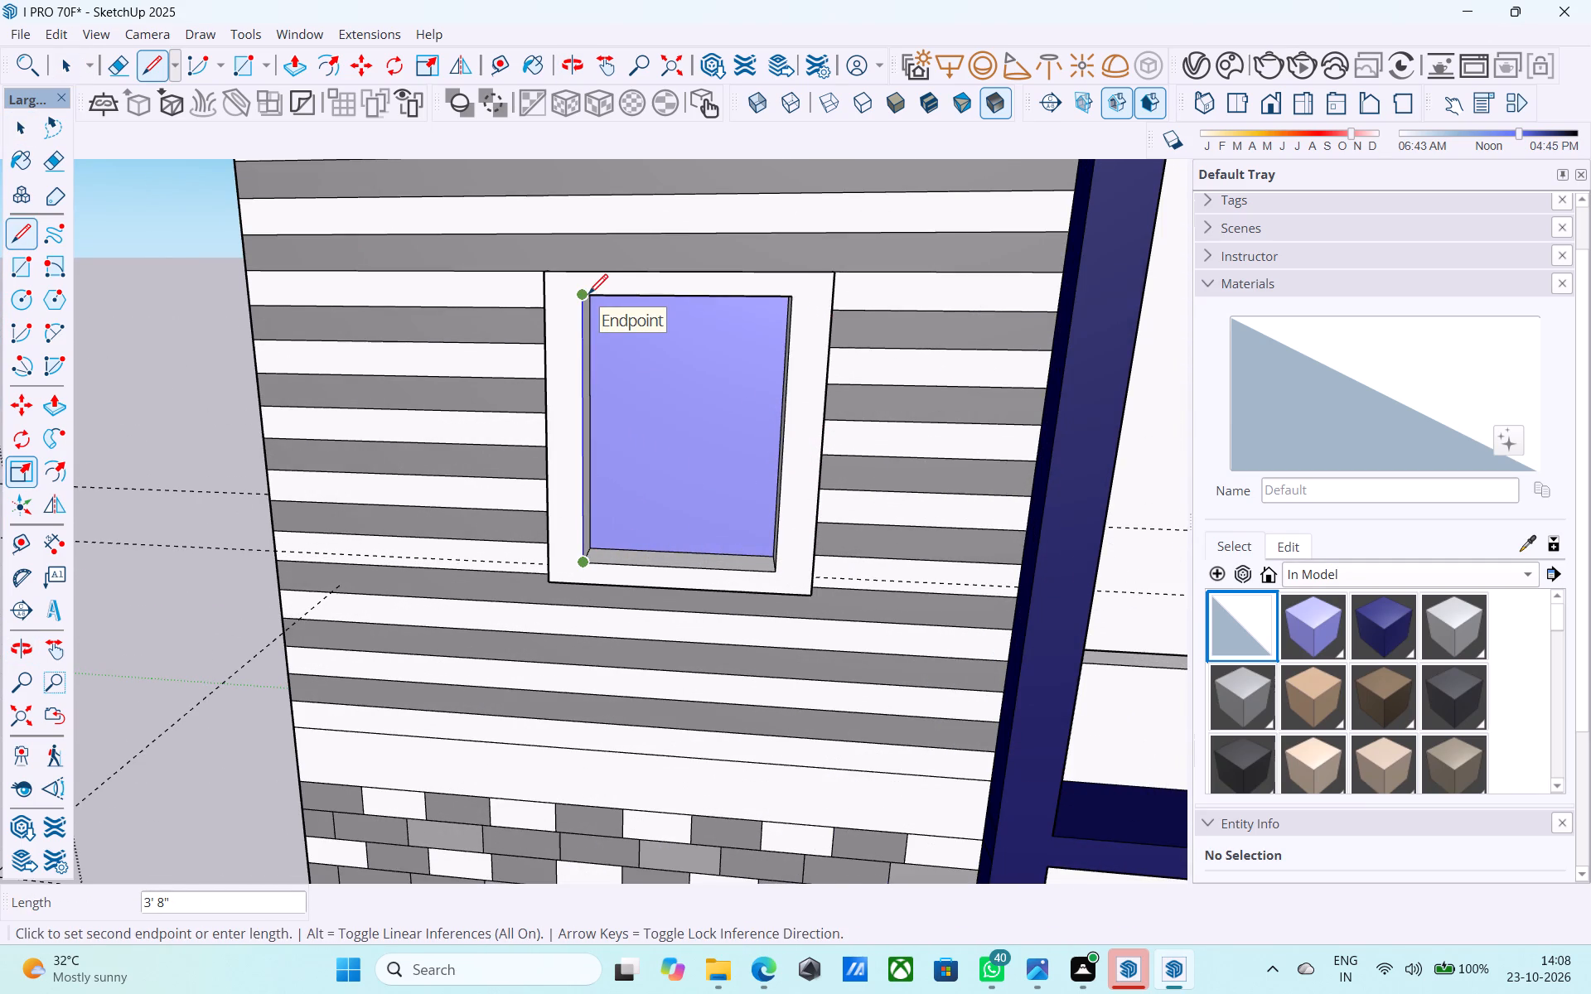
{"action": "key", "text": "space"}
Extend the top of the middle tower window's frame upward by repeating the last Push/Pull offset.
{"action": "scroll", "coordinate": [607, 312], "scroll_direction": "down", "scroll_amount": 8}
{"action": "middle_click_drag", "start_coordinate": [640, 350], "coordinate": [587, 630]}
{"action": "scroll", "coordinate": [696, 337], "scroll_direction": "up", "scroll_amount": 6}
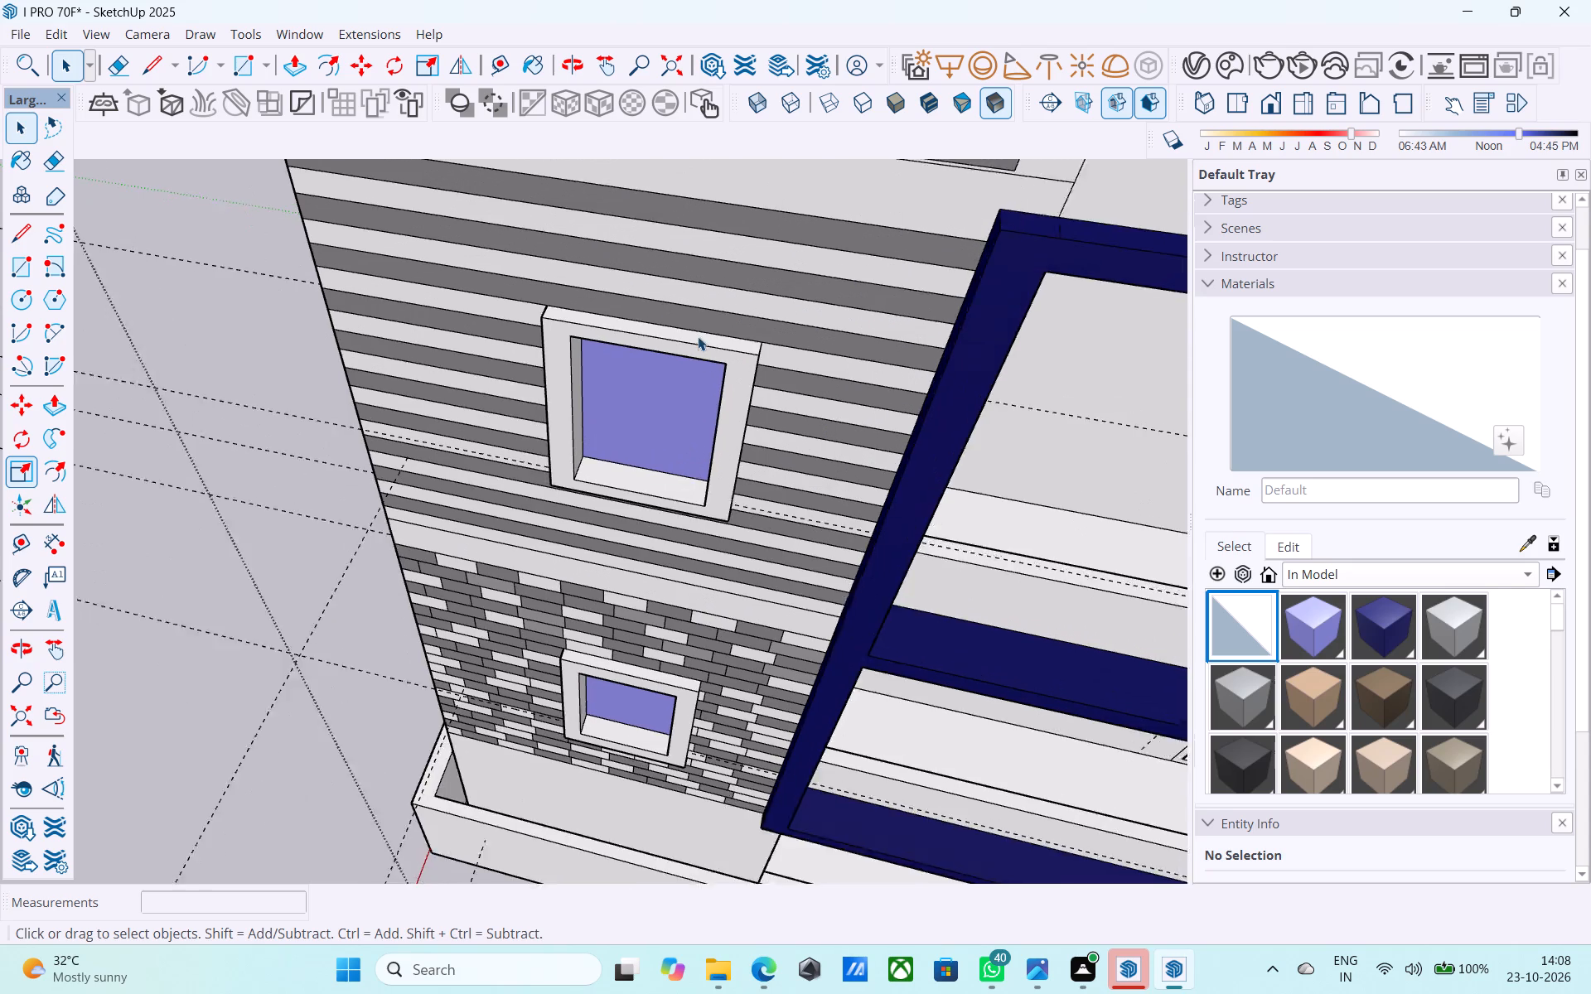
{"action": "scroll", "coordinate": [698, 336], "scroll_direction": "up", "scroll_amount": 2}
{"action": "left_click", "coordinate": [699, 335]}
{"action": "key", "text": "p"}
{"action": "double_click", "coordinate": [699, 335]}
{"action": "middle_click_drag", "start_coordinate": [692, 355], "coordinate": [737, 235]}
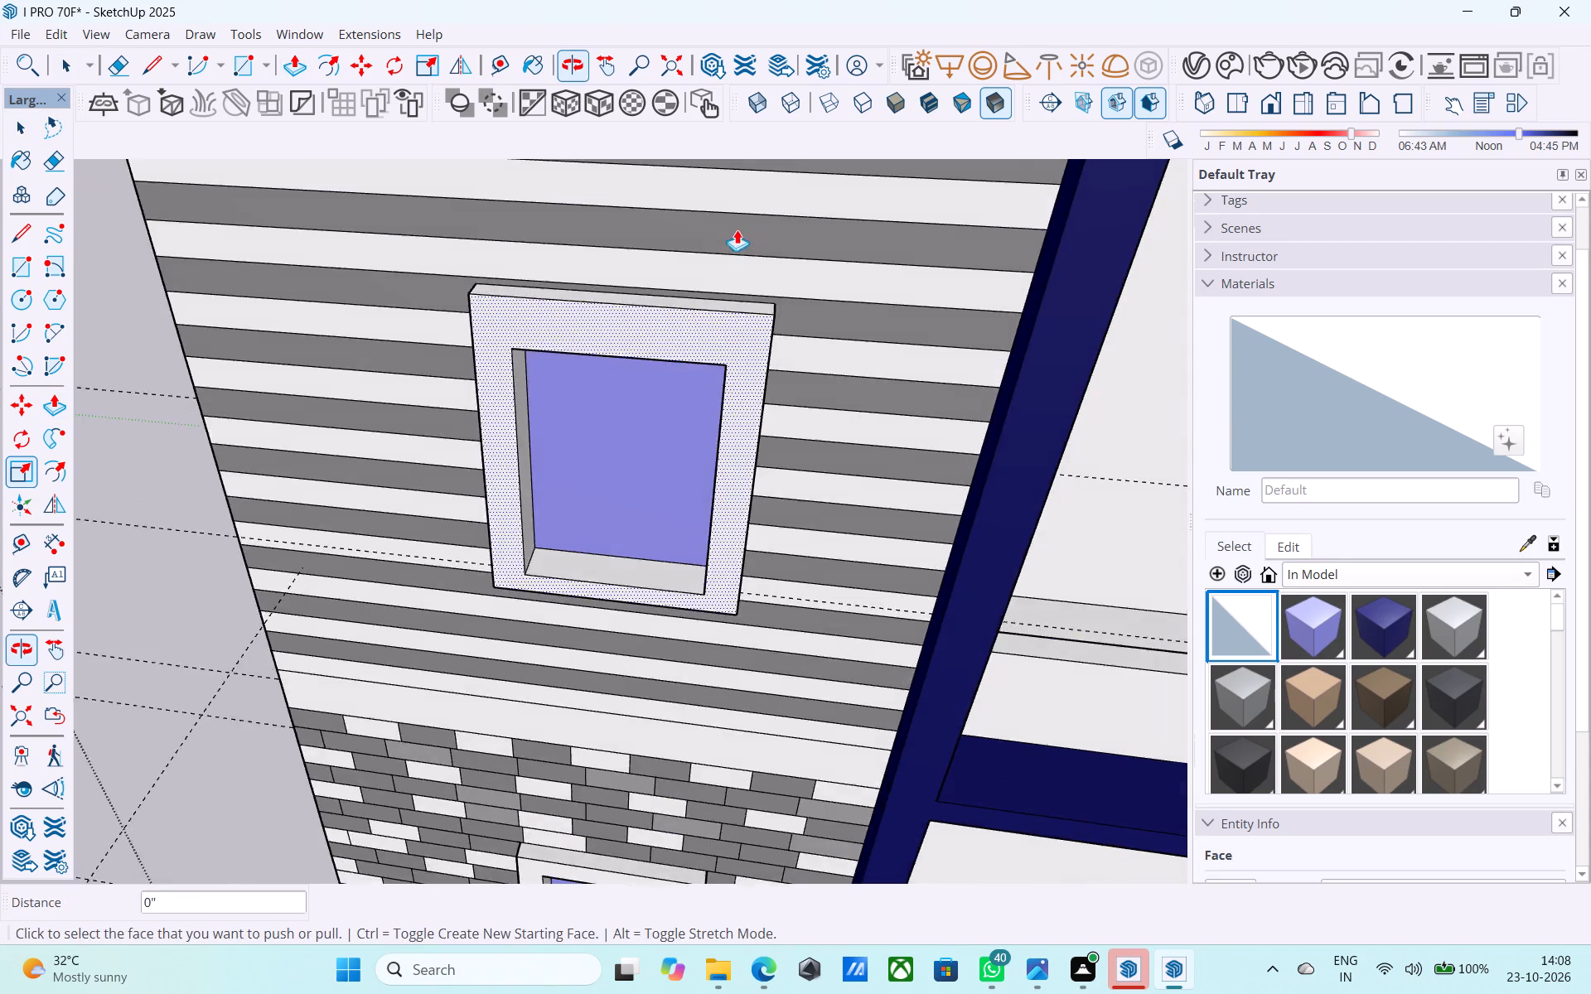
Examine the front elevation to compare the middle tower window's frame with the frames above and below it.
{"action": "scroll", "coordinate": [741, 233], "scroll_direction": "down", "scroll_amount": 10}
{"action": "middle_click_drag", "start_coordinate": [742, 398], "coordinate": [771, 274]}
{"action": "scroll", "coordinate": [768, 269], "scroll_direction": "down", "scroll_amount": 7}
{"action": "middle_click_drag", "start_coordinate": [752, 467], "coordinate": [785, 409]}
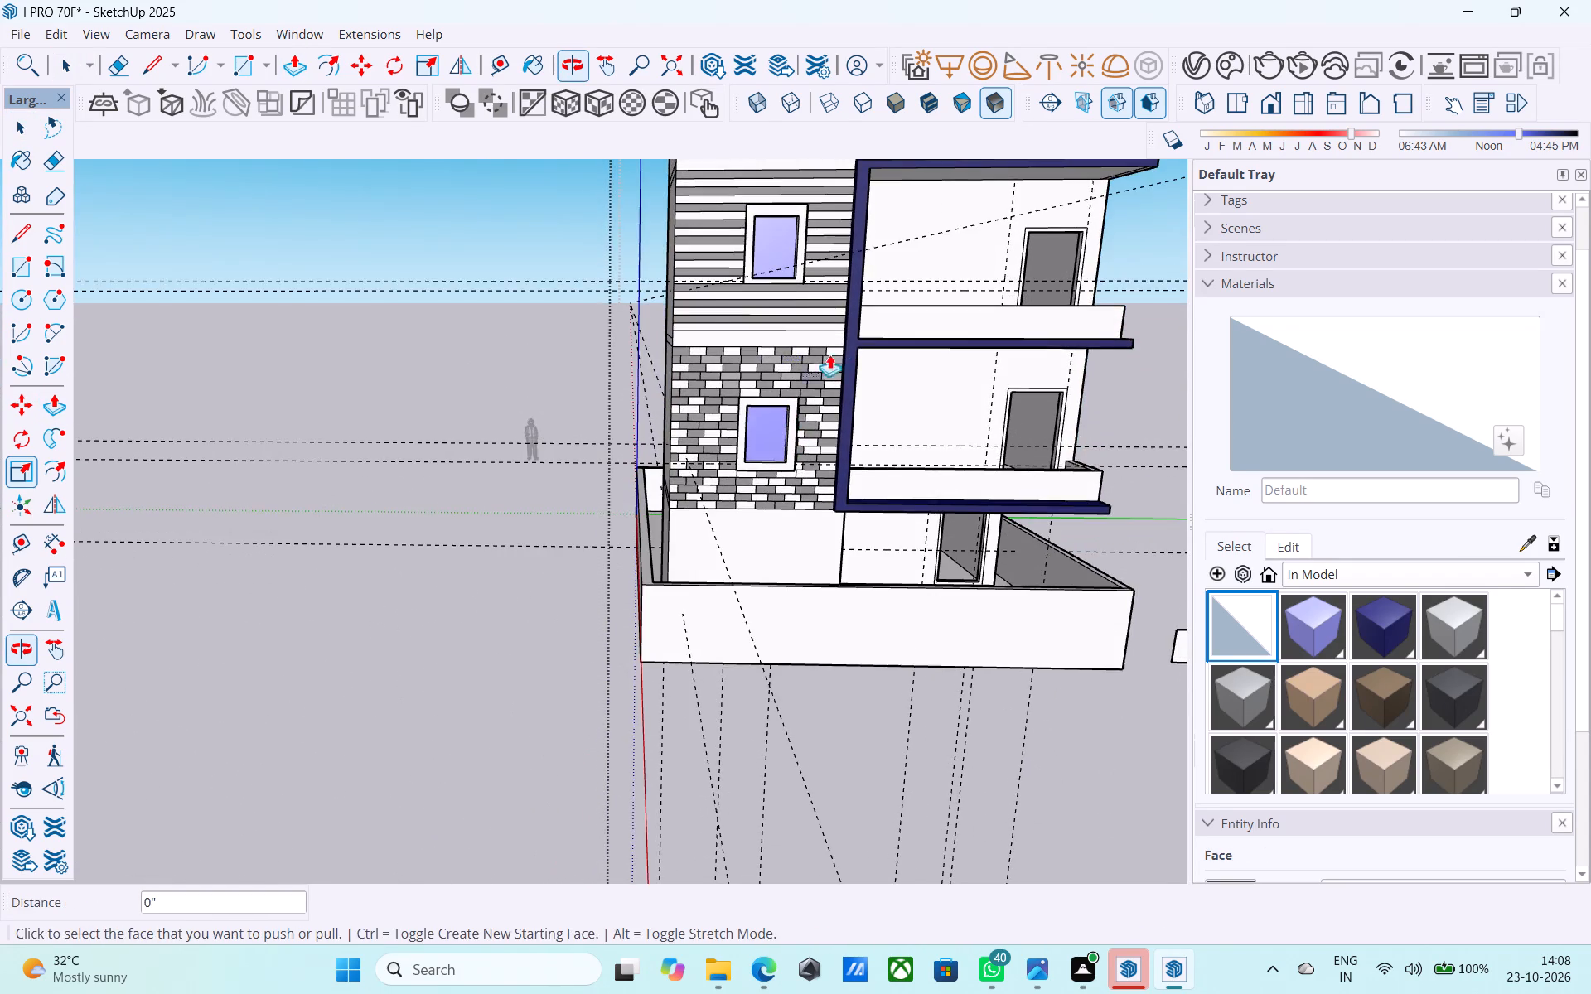
{"action": "scroll", "coordinate": [849, 336], "scroll_direction": "down", "scroll_amount": 3}
{"action": "middle_click_drag", "start_coordinate": [849, 336], "coordinate": [780, 528], "text": "shift"}
{"action": "scroll", "coordinate": [736, 434], "scroll_direction": "up", "scroll_amount": 7}
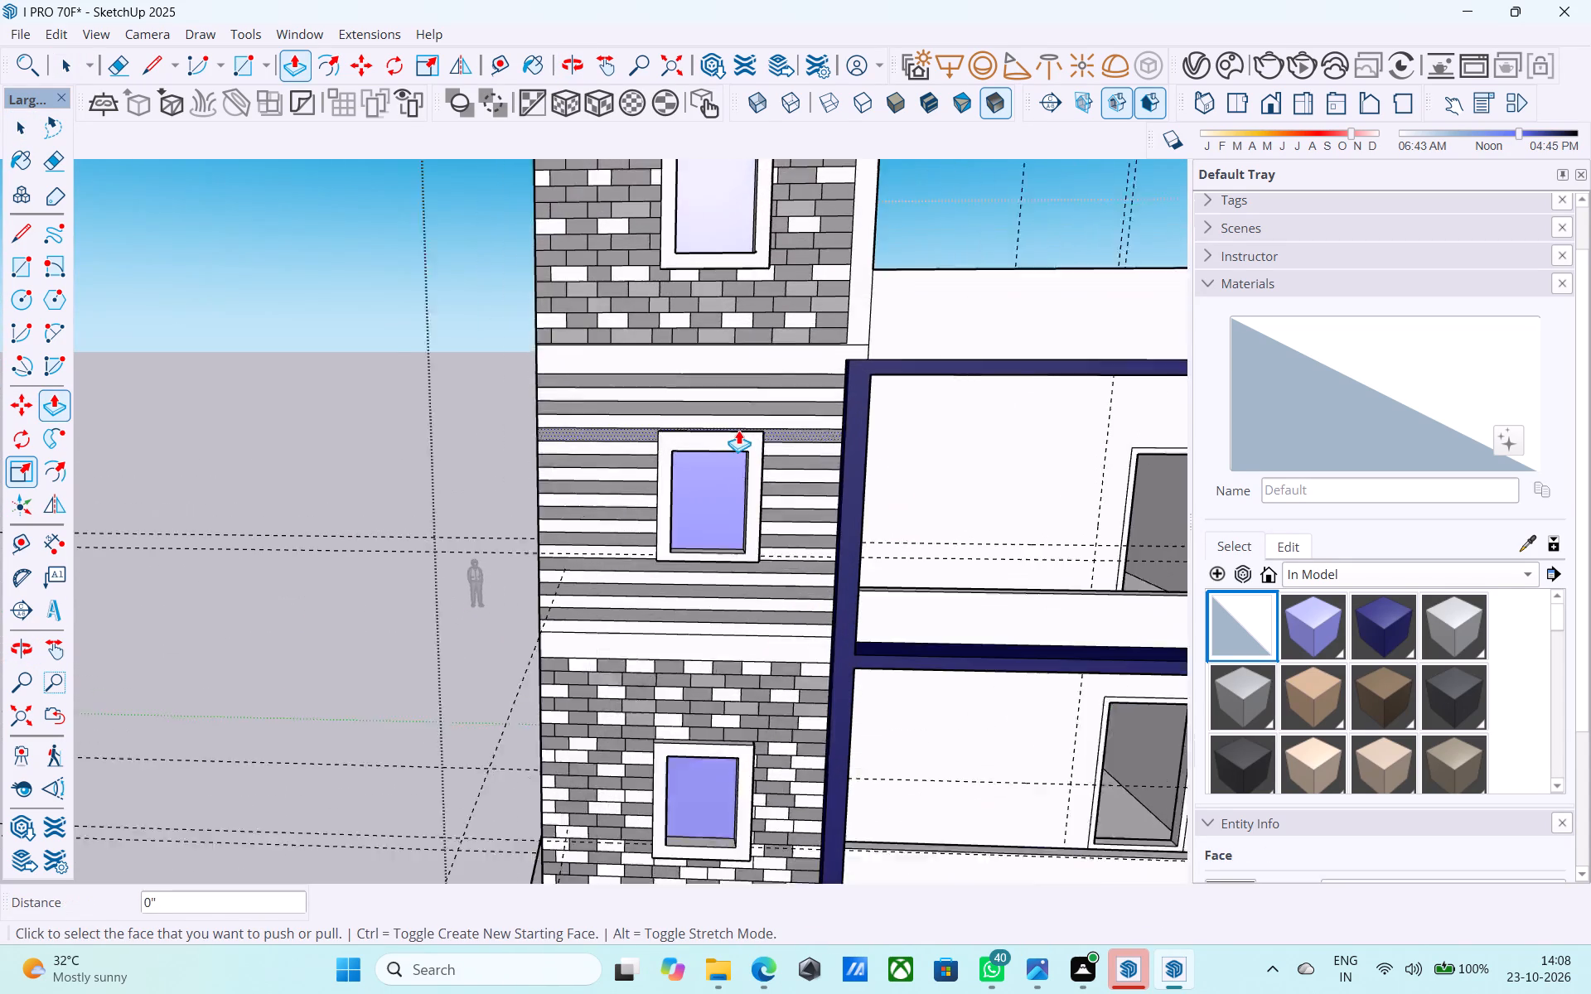
Draw a short vertical reference line on the middle tower window's frame, upward from the opening's top edge.
{"action": "scroll", "coordinate": [738, 430], "scroll_direction": "up", "scroll_amount": 2}
{"action": "middle_click_drag", "start_coordinate": [738, 430], "coordinate": [718, 481]}
{"action": "scroll", "coordinate": [712, 490], "scroll_direction": "up", "scroll_amount": 1}
{"action": "middle_click_drag", "start_coordinate": [712, 490], "coordinate": [671, 631]}
{"action": "scroll", "coordinate": [744, 434], "scroll_direction": "up", "scroll_amount": 11}
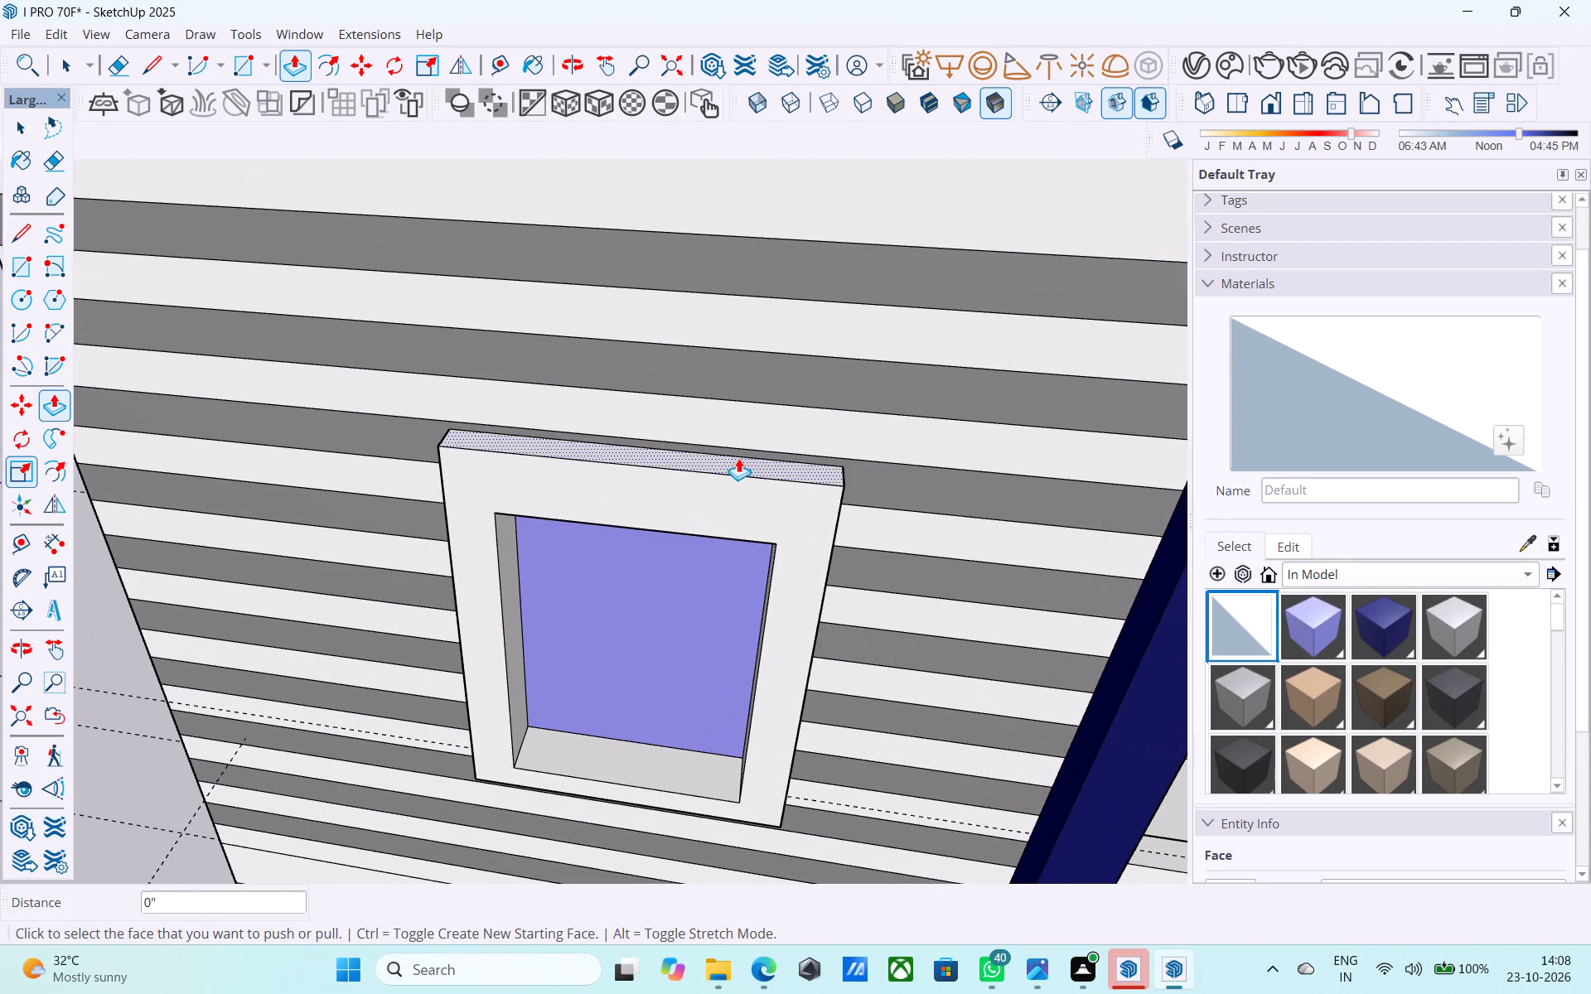
{"action": "key", "text": "l"}
{"action": "left_click", "coordinate": [753, 538]}
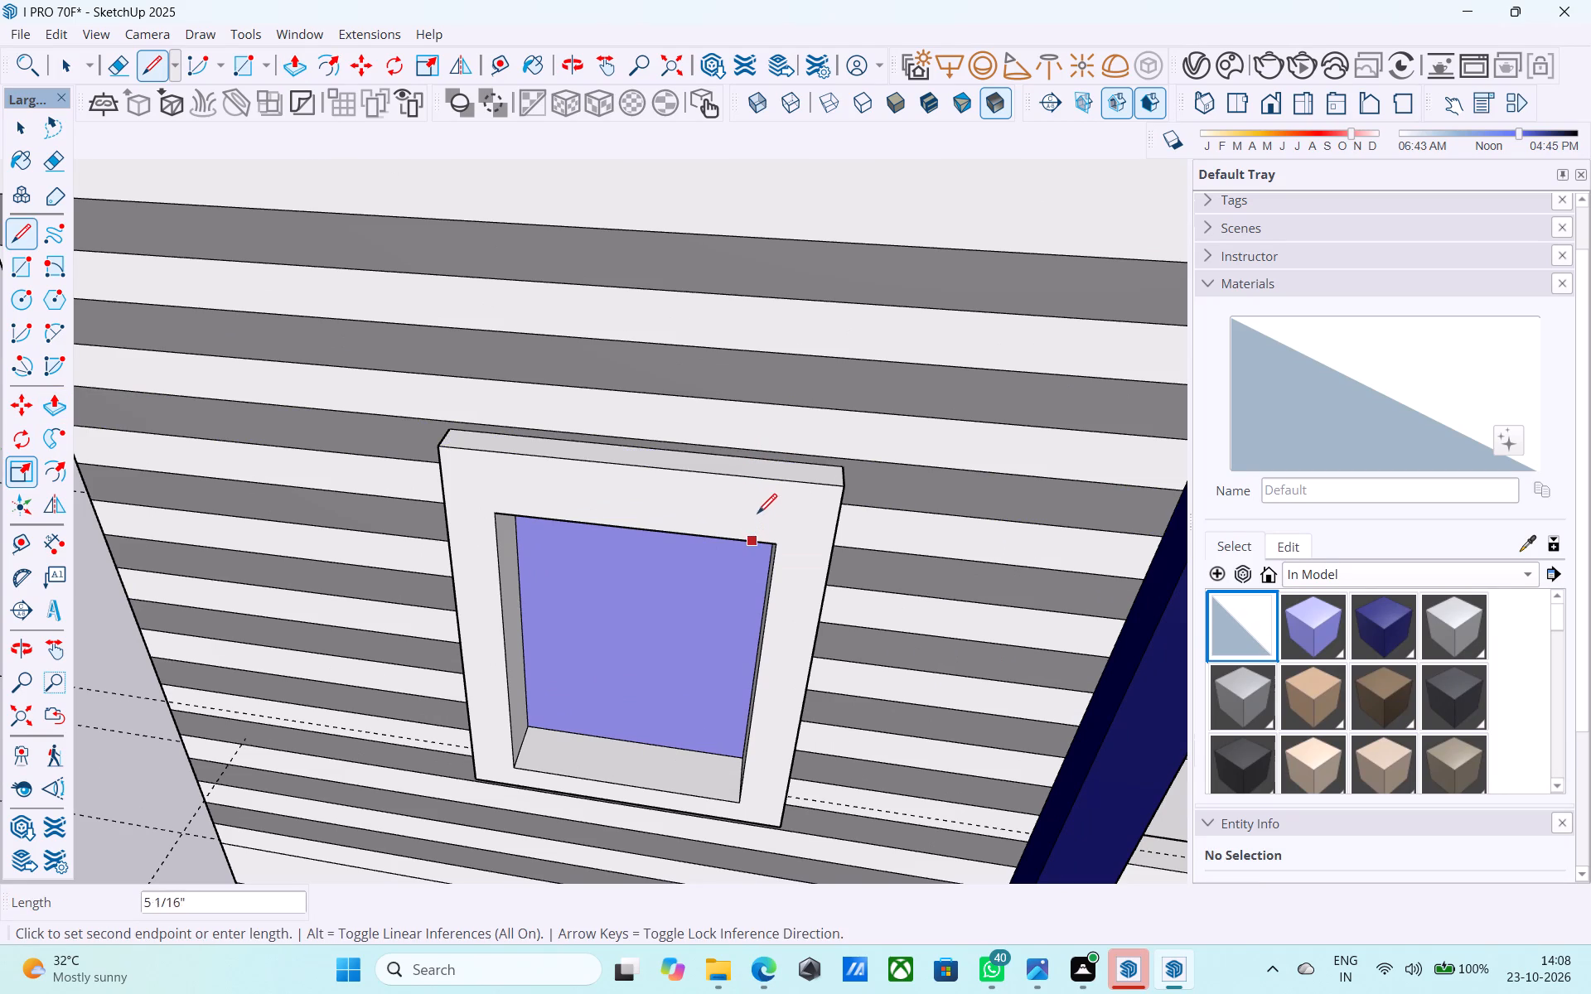
{"action": "middle_click_drag", "start_coordinate": [762, 497], "coordinate": [538, 417]}
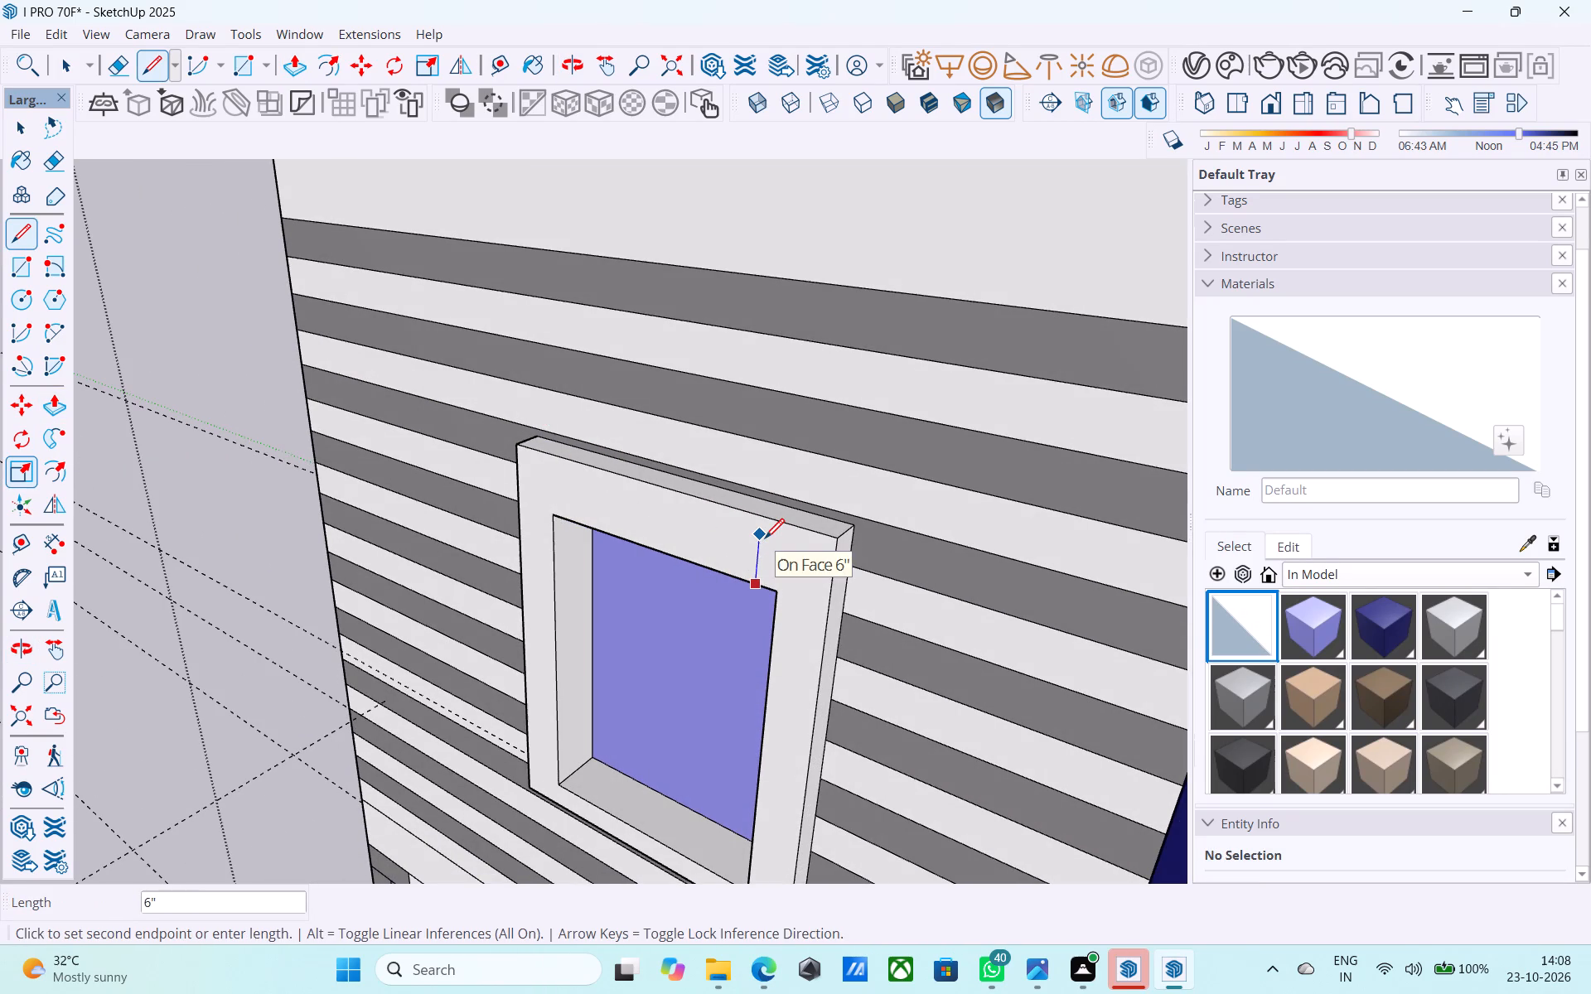
{"action": "key", "text": "space"}
{"action": "left_click", "coordinate": [766, 539]}
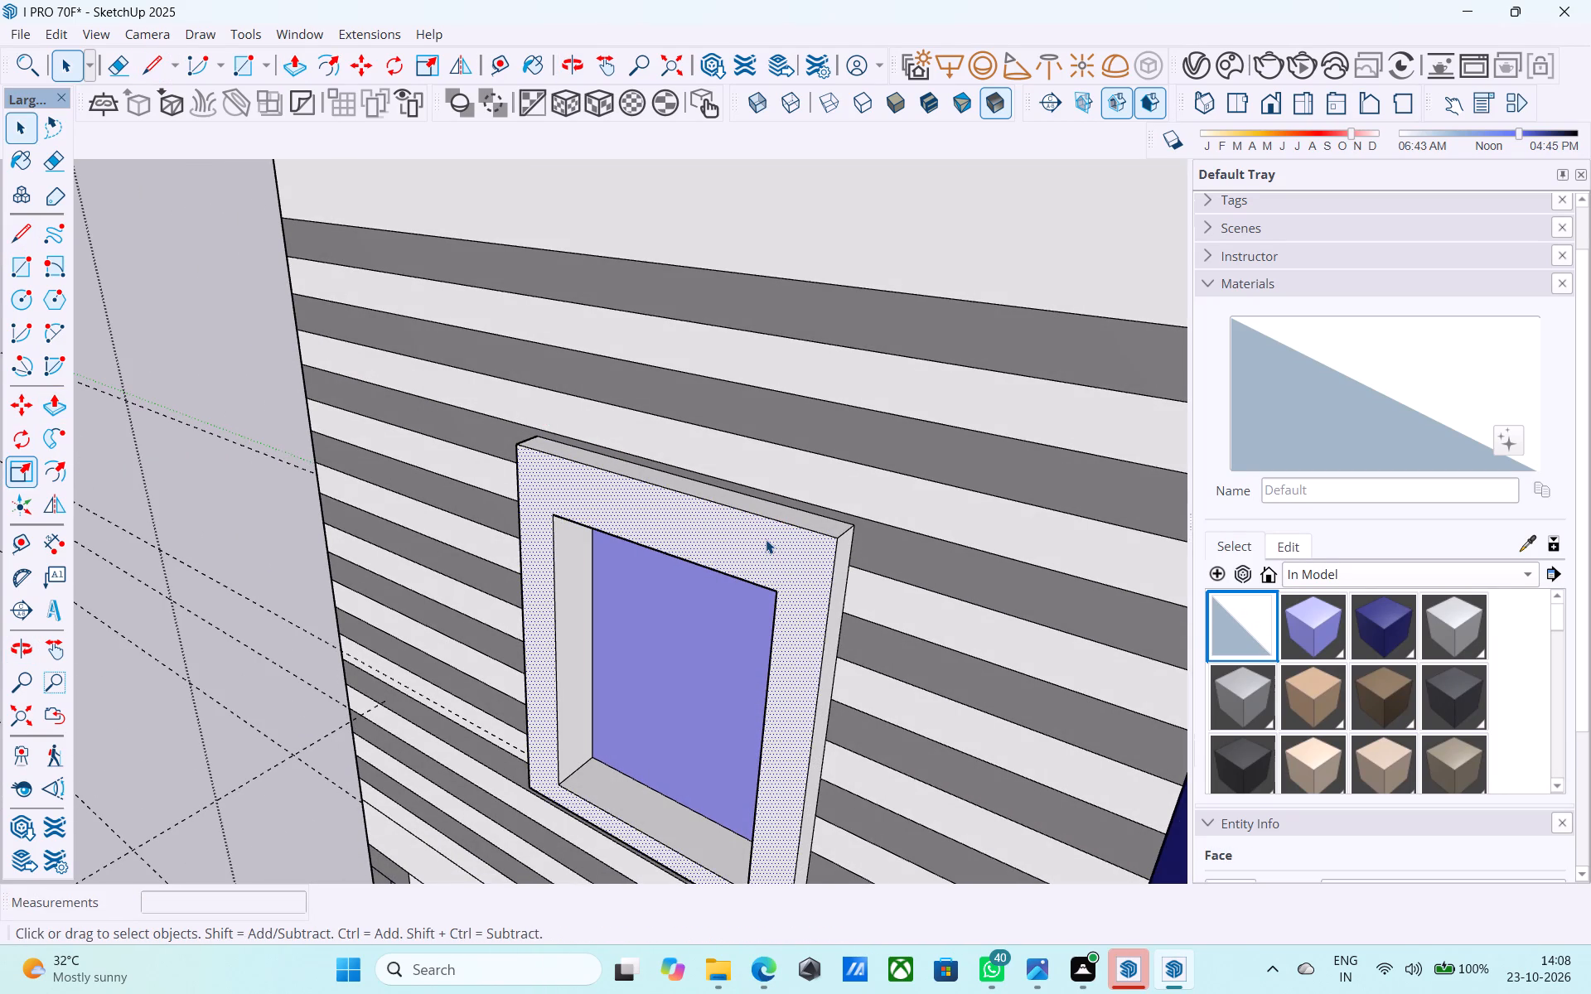
{"action": "key", "text": "l"}
{"action": "left_click", "coordinate": [752, 579]}
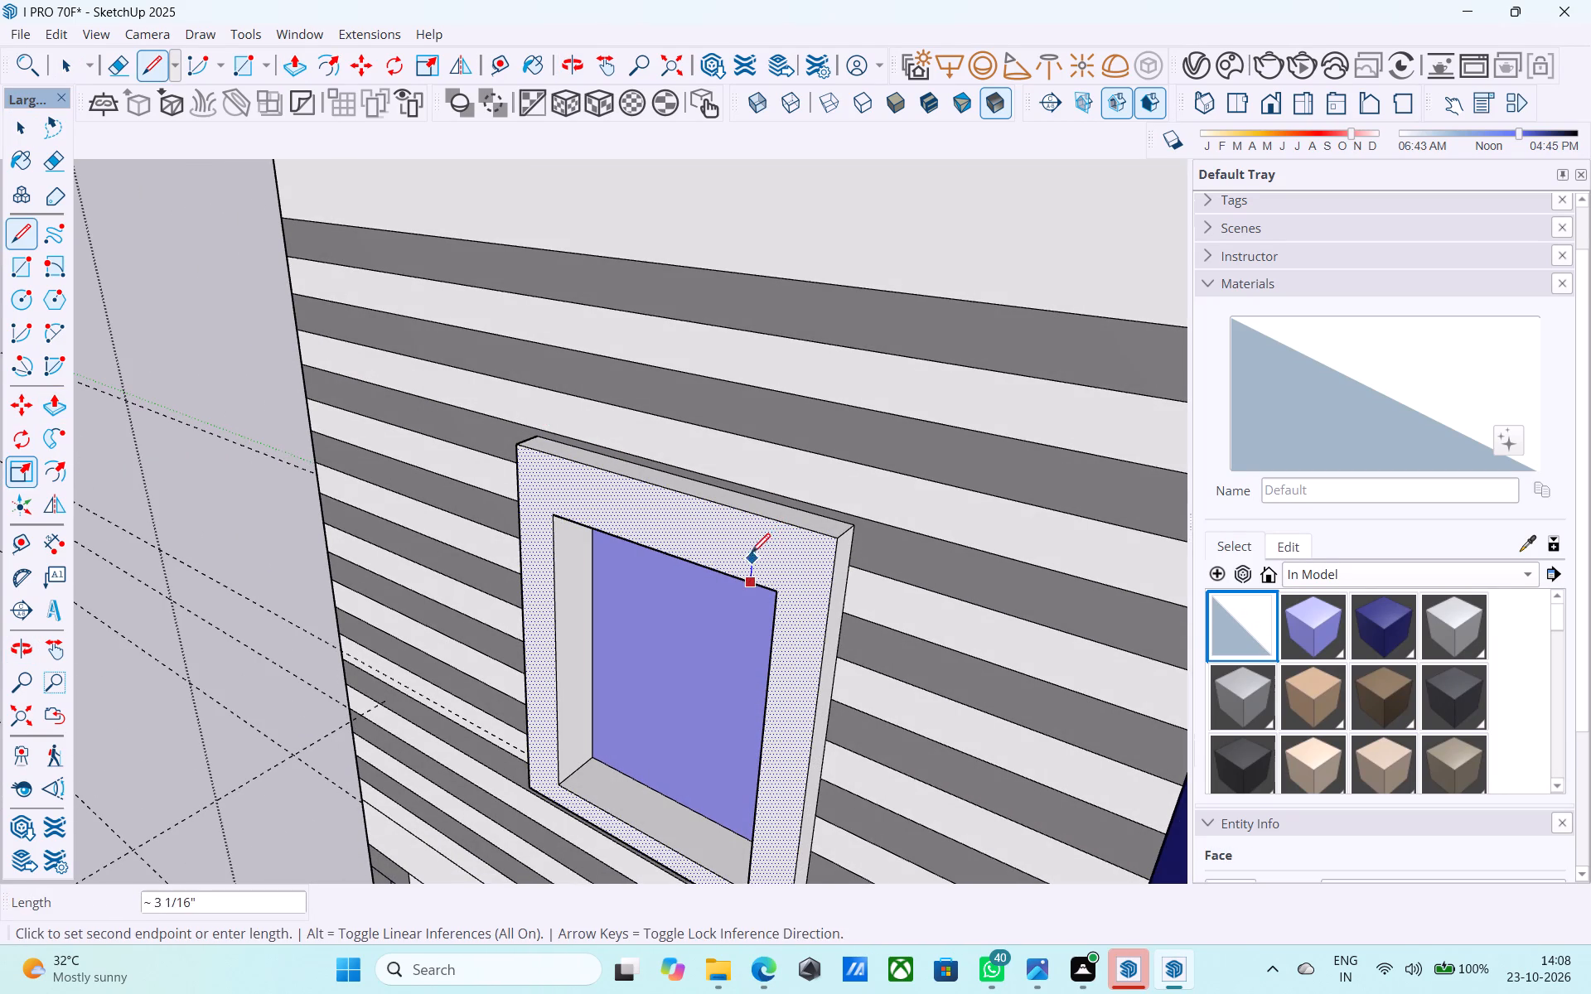
{"action": "left_click", "coordinate": [757, 541]}
Push the top face of the middle tower window's frame down about 2 3/16" to the end of the reference line.
{"action": "key", "text": "space"}
{"action": "left_click", "coordinate": [775, 510]}
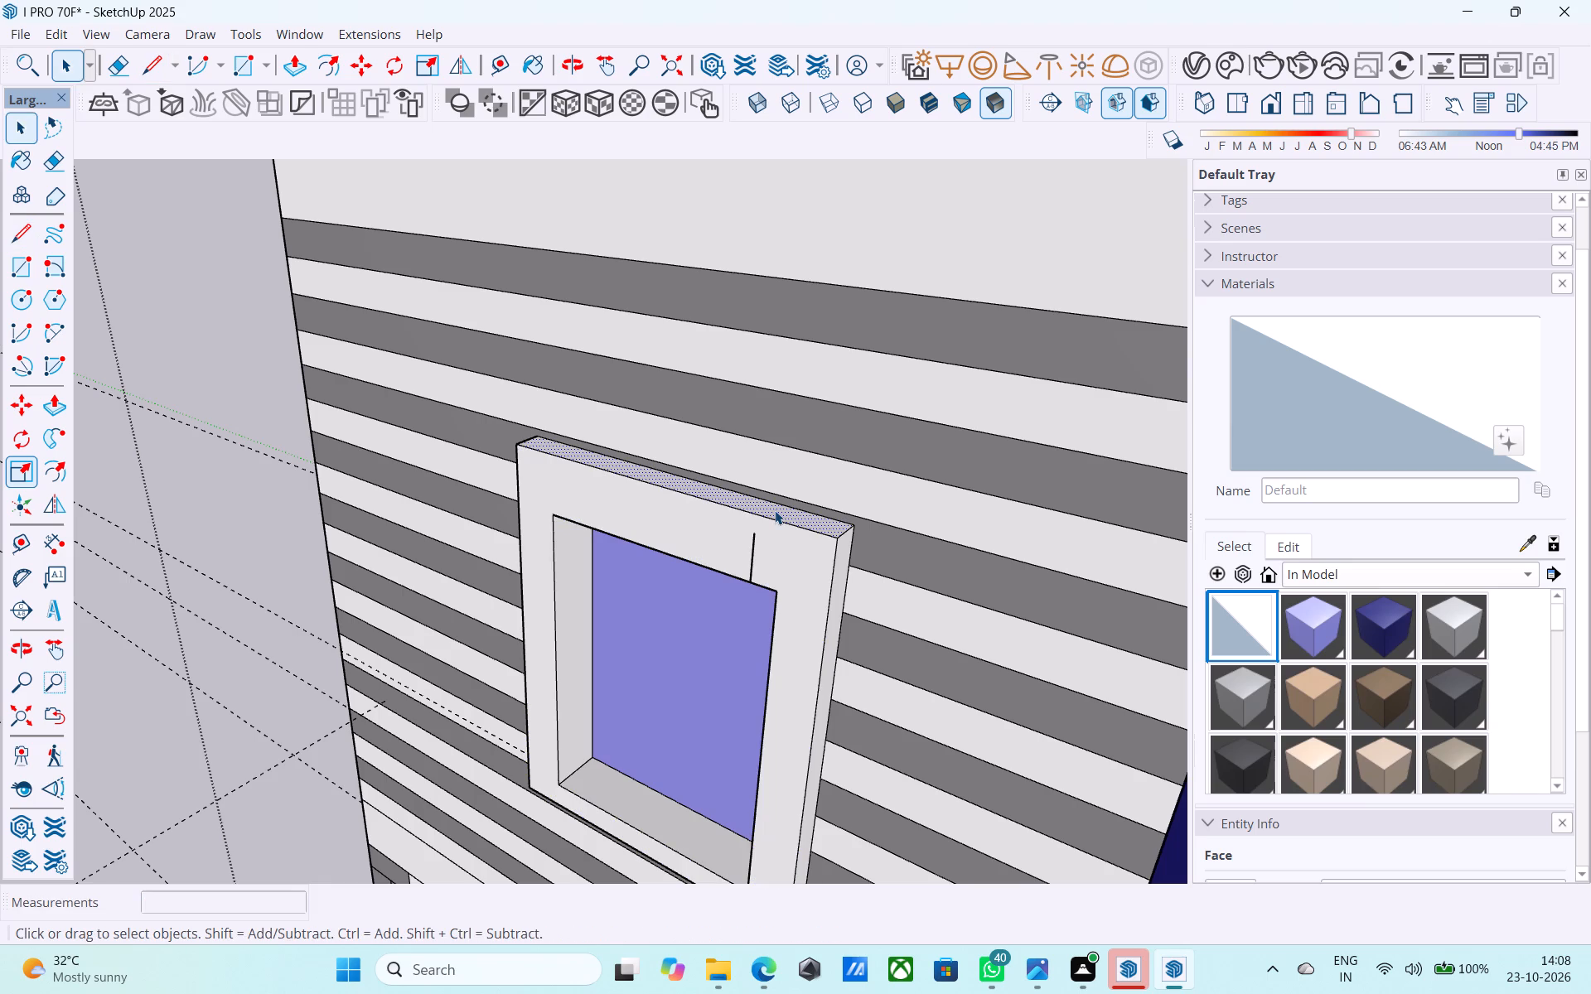
{"action": "key", "text": "p"}
{"action": "left_click", "coordinate": [775, 510]}
{"action": "left_click", "coordinate": [753, 527]}
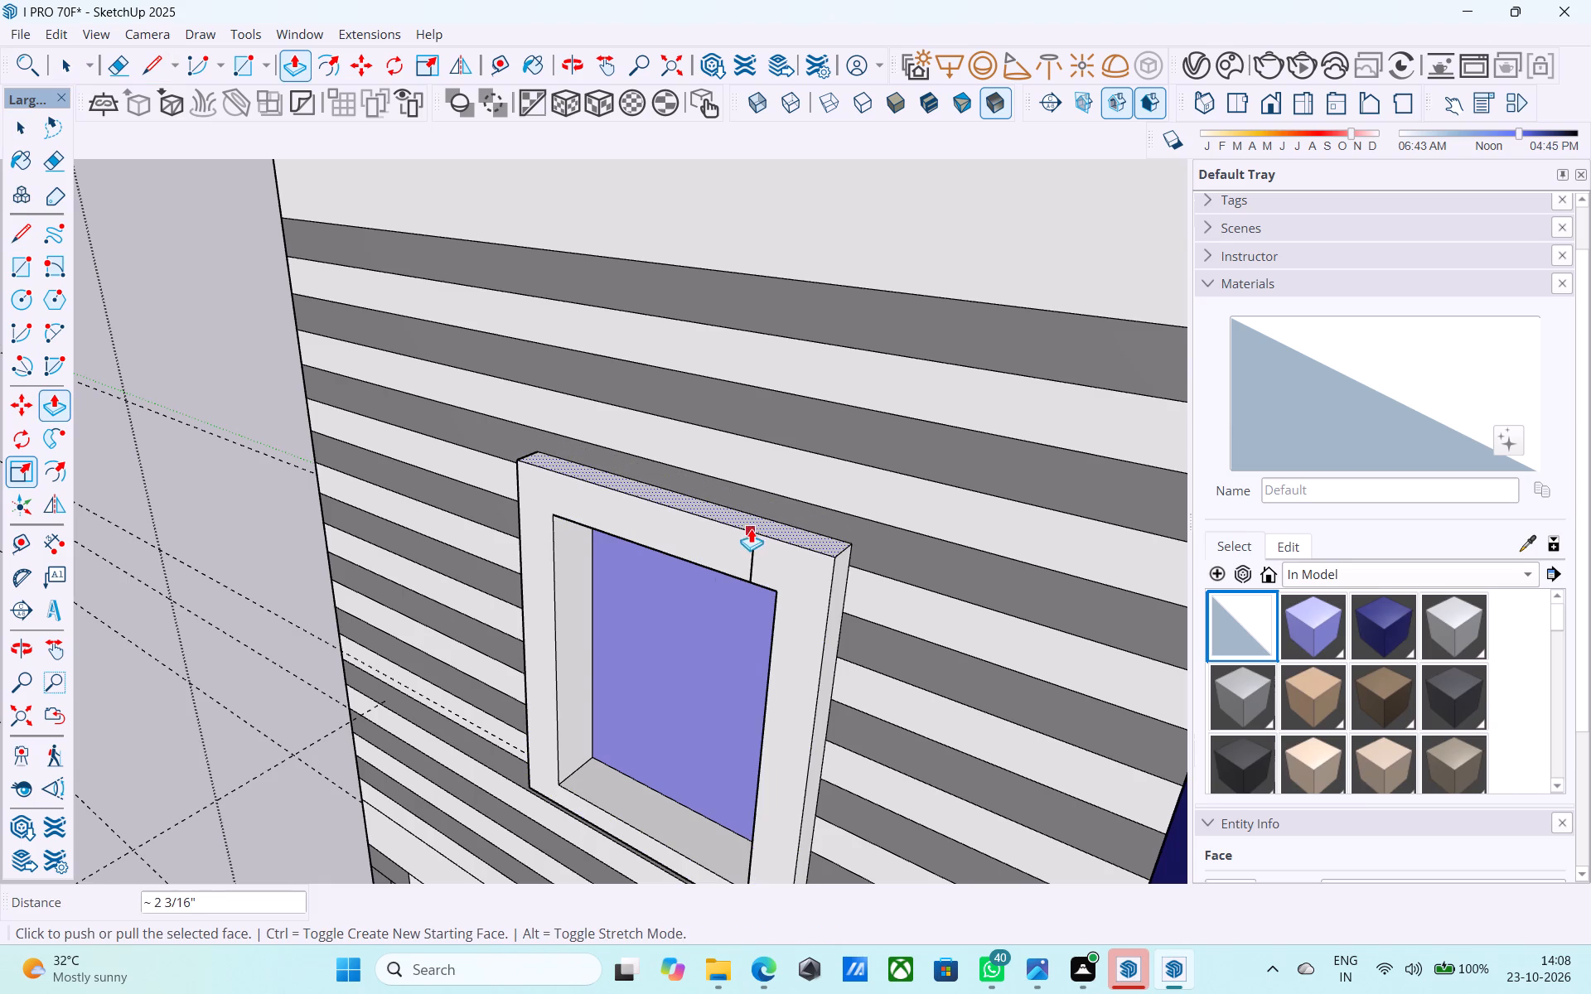
Erase the reference line above the middle window opening and save the model.
{"action": "scroll", "coordinate": [769, 542], "scroll_direction": "up", "scroll_amount": 9}
{"action": "key", "text": "space"}
{"action": "key", "text": "e"}
{"action": "left_click_drag", "start_coordinate": [746, 571], "coordinate": [713, 565]}
{"action": "scroll", "coordinate": [709, 557], "scroll_direction": "down", "scroll_amount": 6}
{"action": "middle_click_drag", "start_coordinate": [709, 557], "coordinate": [914, 478]}
{"action": "scroll", "coordinate": [895, 452], "scroll_direction": "down", "scroll_amount": 5}
{"action": "scroll", "coordinate": [892, 451], "scroll_direction": "up", "scroll_amount": 1}
{"action": "scroll", "coordinate": [891, 451], "scroll_direction": "down", "scroll_amount": 9}
{"action": "middle_click_drag", "start_coordinate": [852, 441], "coordinate": [895, 424]}
{"action": "key", "text": "ctrl+s"}
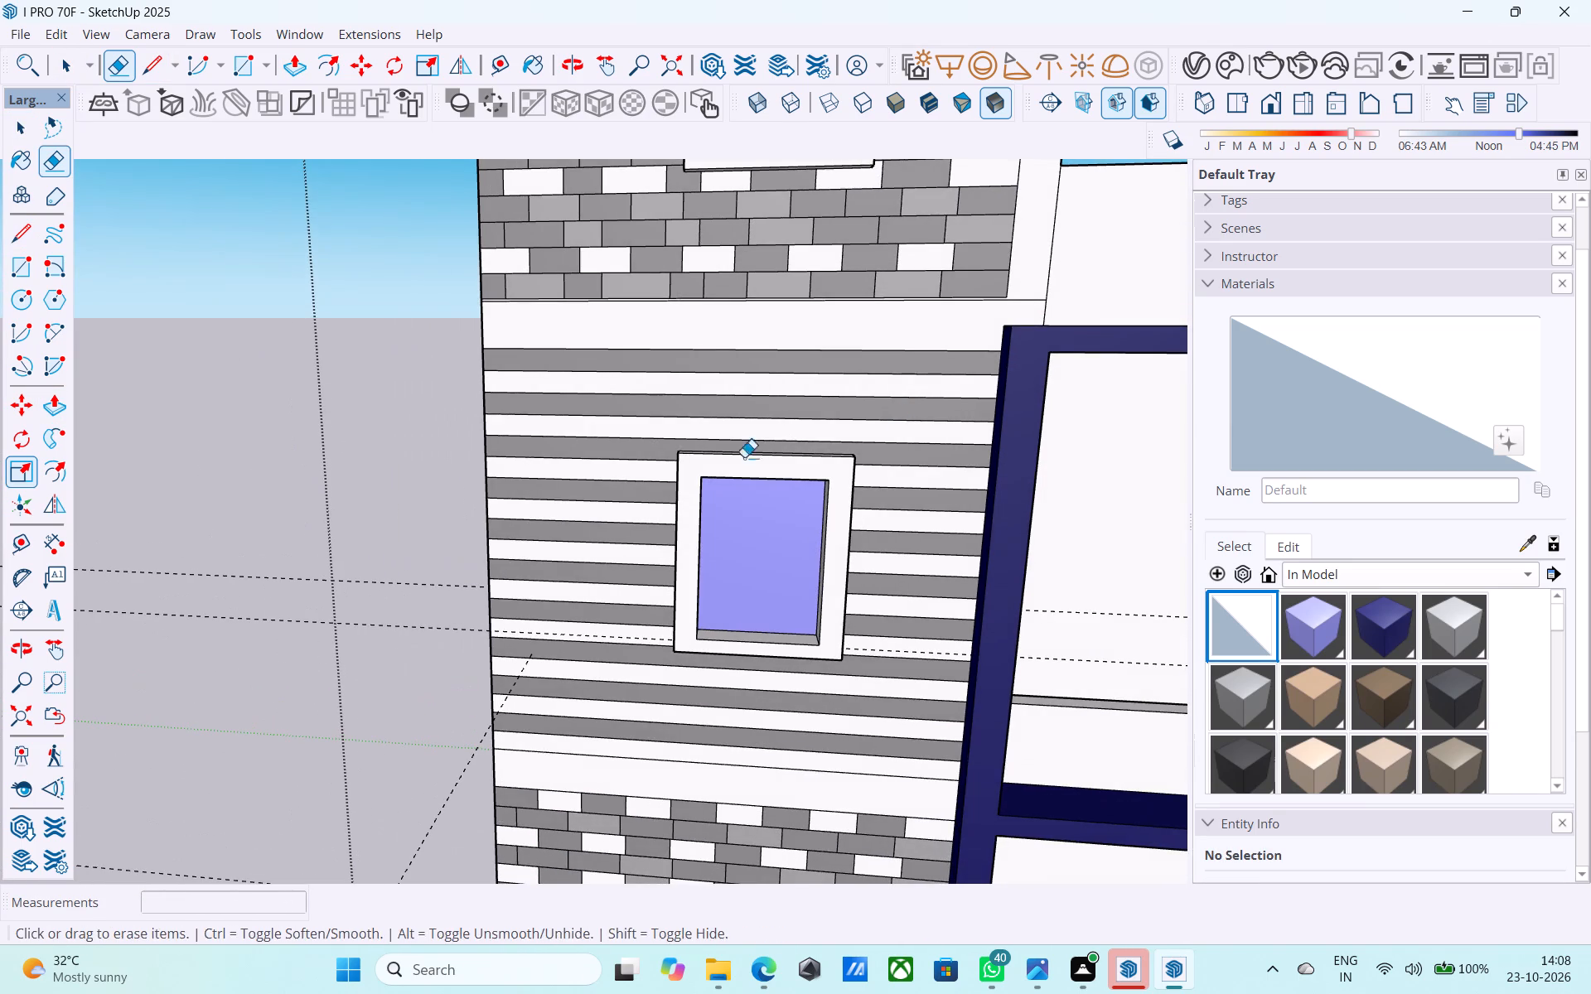
Erase the leftover horizontal edges between the tower's top brick panel and the plain band beneath it.
{"action": "scroll", "coordinate": [696, 473], "scroll_direction": "down", "scroll_amount": 4}
{"action": "scroll", "coordinate": [662, 486], "scroll_direction": "up", "scroll_amount": 1}
{"action": "scroll", "coordinate": [654, 490], "scroll_direction": "down", "scroll_amount": 3}
{"action": "key", "text": "space"}
{"action": "scroll", "coordinate": [621, 509], "scroll_direction": "down", "scroll_amount": 9}
{"action": "middle_click_drag", "start_coordinate": [627, 531], "coordinate": [685, 485]}
{"action": "scroll", "coordinate": [760, 446], "scroll_direction": "up", "scroll_amount": 6}
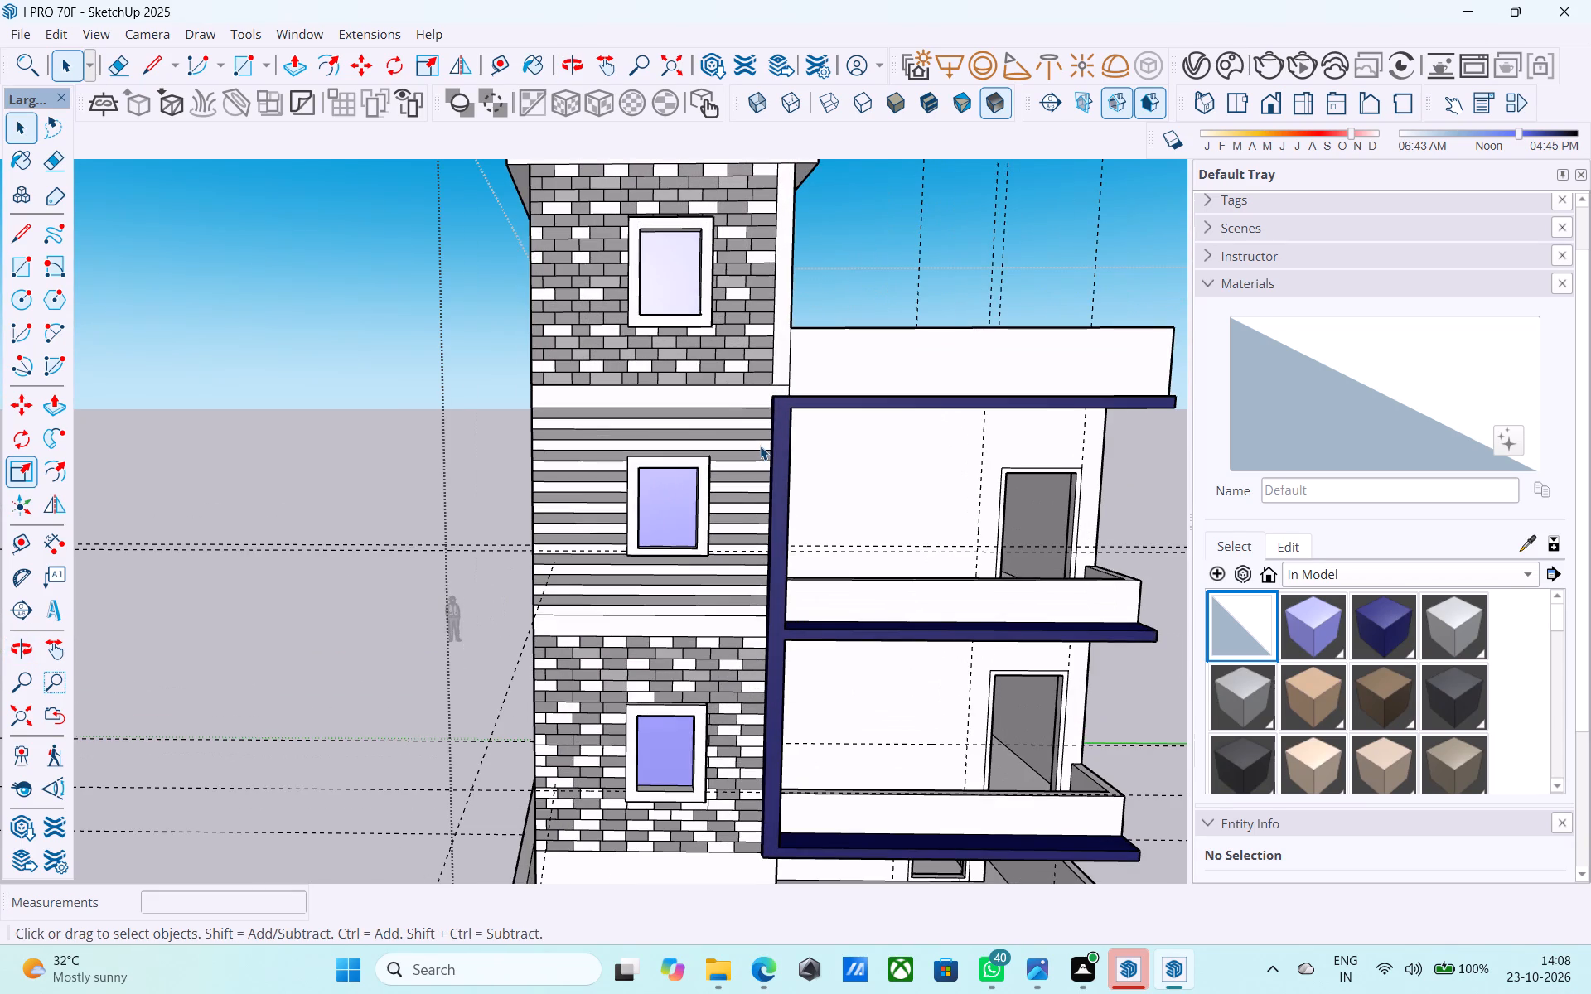
{"action": "scroll", "coordinate": [760, 446], "scroll_direction": "down", "scroll_amount": 5}
{"action": "middle_click_drag", "start_coordinate": [761, 446], "coordinate": [566, 492]}
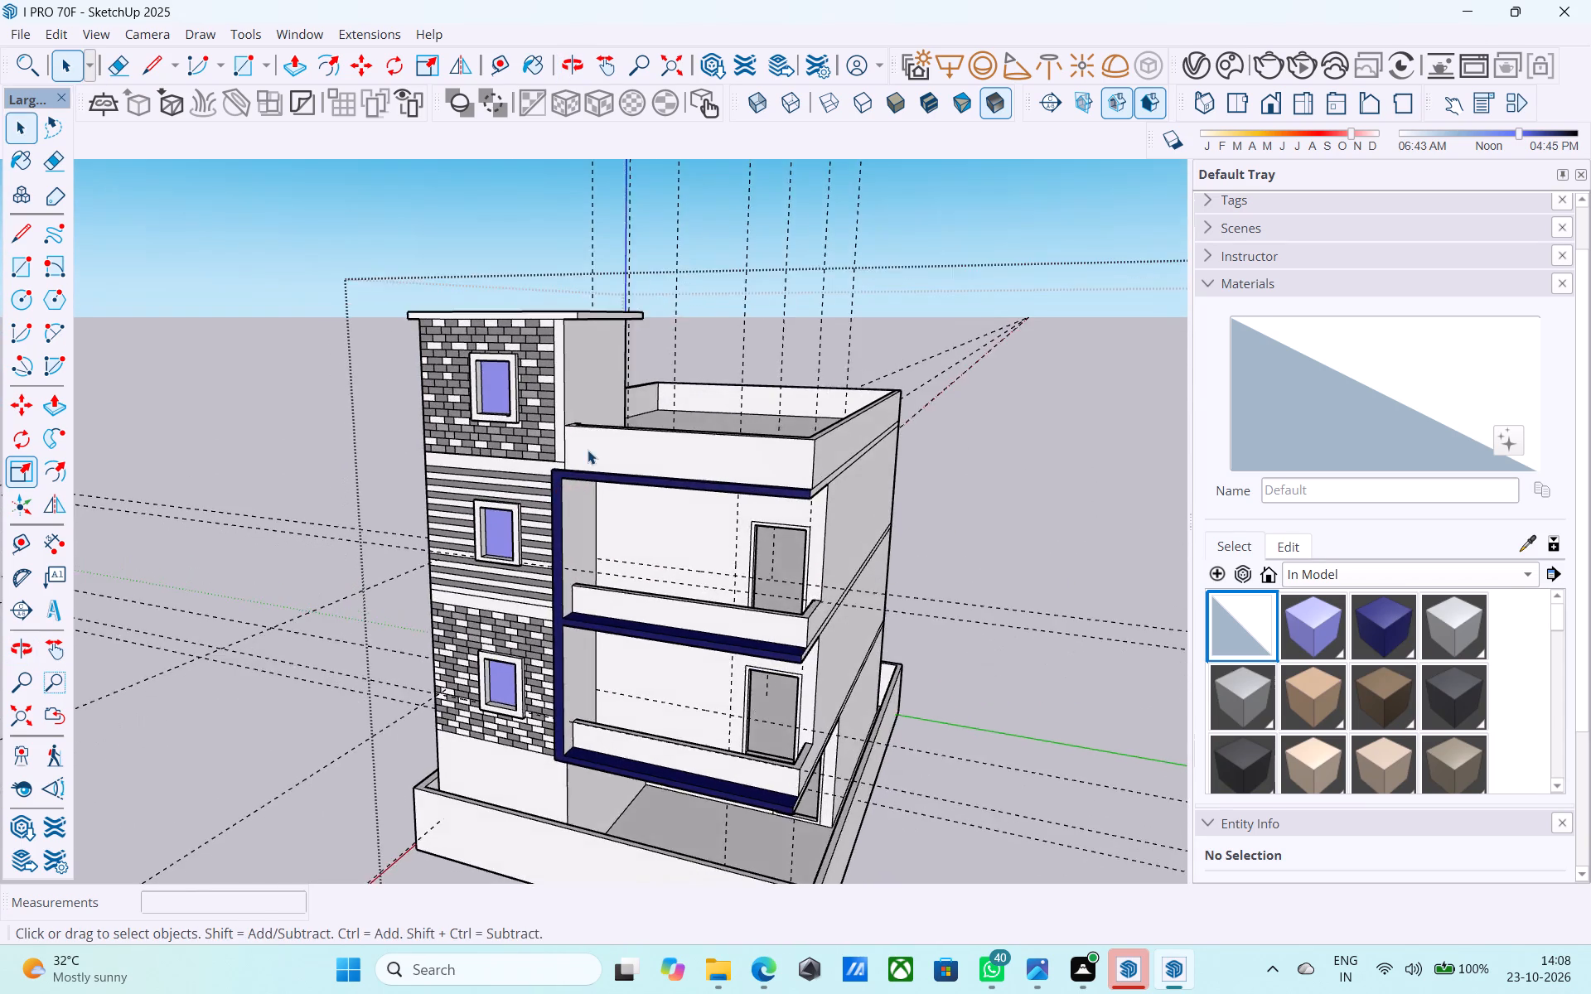
{"action": "scroll", "coordinate": [588, 449], "scroll_direction": "up", "scroll_amount": 18}
{"action": "key", "text": "e"}
{"action": "left_click", "coordinate": [542, 472]}
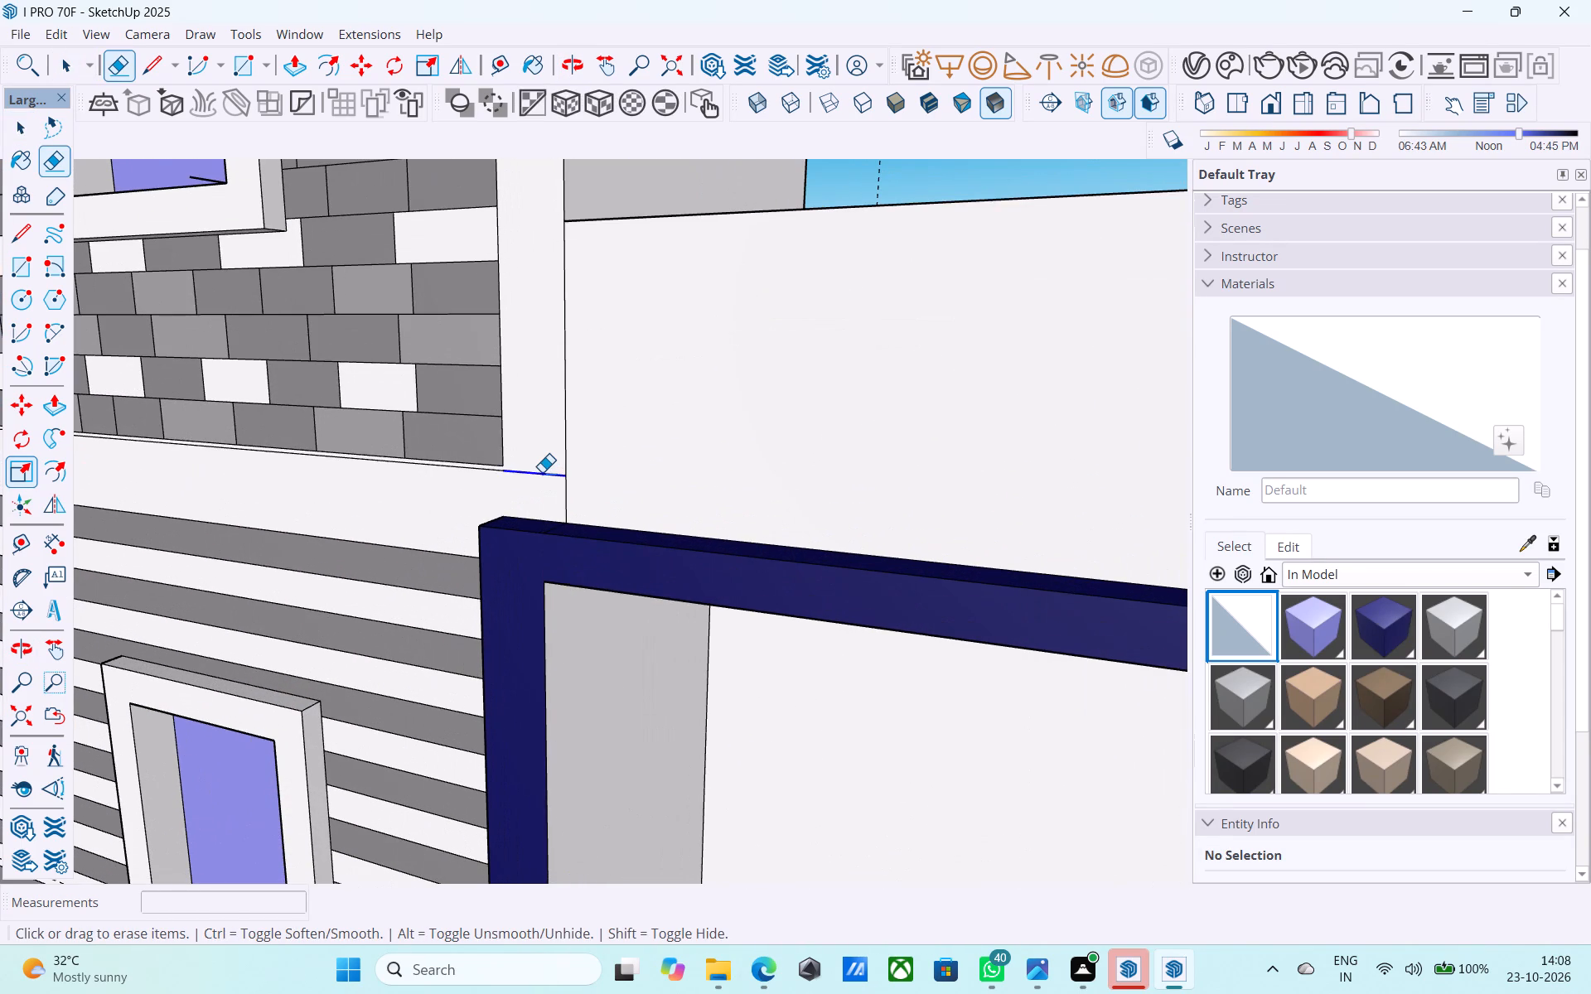
{"action": "scroll", "coordinate": [513, 477], "scroll_direction": "up", "scroll_amount": 4}
{"action": "left_click_drag", "start_coordinate": [505, 475], "coordinate": [491, 468]}
{"action": "scroll", "coordinate": [595, 464], "scroll_direction": "down", "scroll_amount": 18}
{"action": "middle_click_drag", "start_coordinate": [594, 490], "coordinate": [725, 449]}
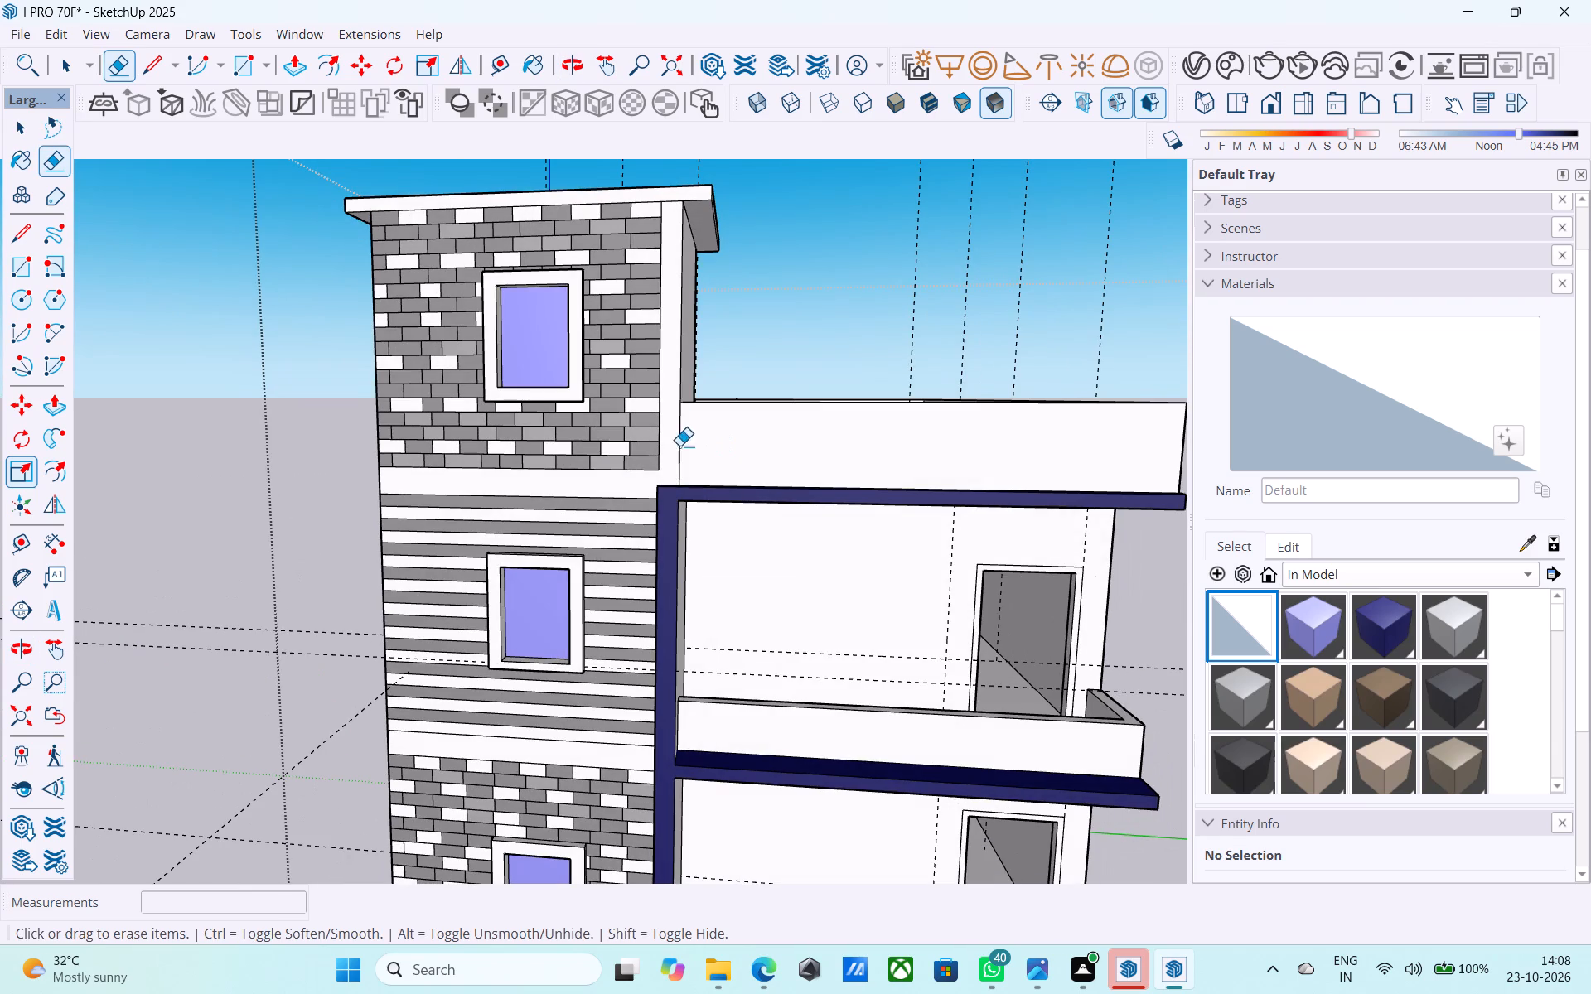
Erase the horizontal edge in the plain band between the tower's striped panel and the lower brick panel.
{"action": "scroll", "coordinate": [672, 401], "scroll_direction": "down", "scroll_amount": 5}
{"action": "scroll", "coordinate": [659, 606], "scroll_direction": "up", "scroll_amount": 8}
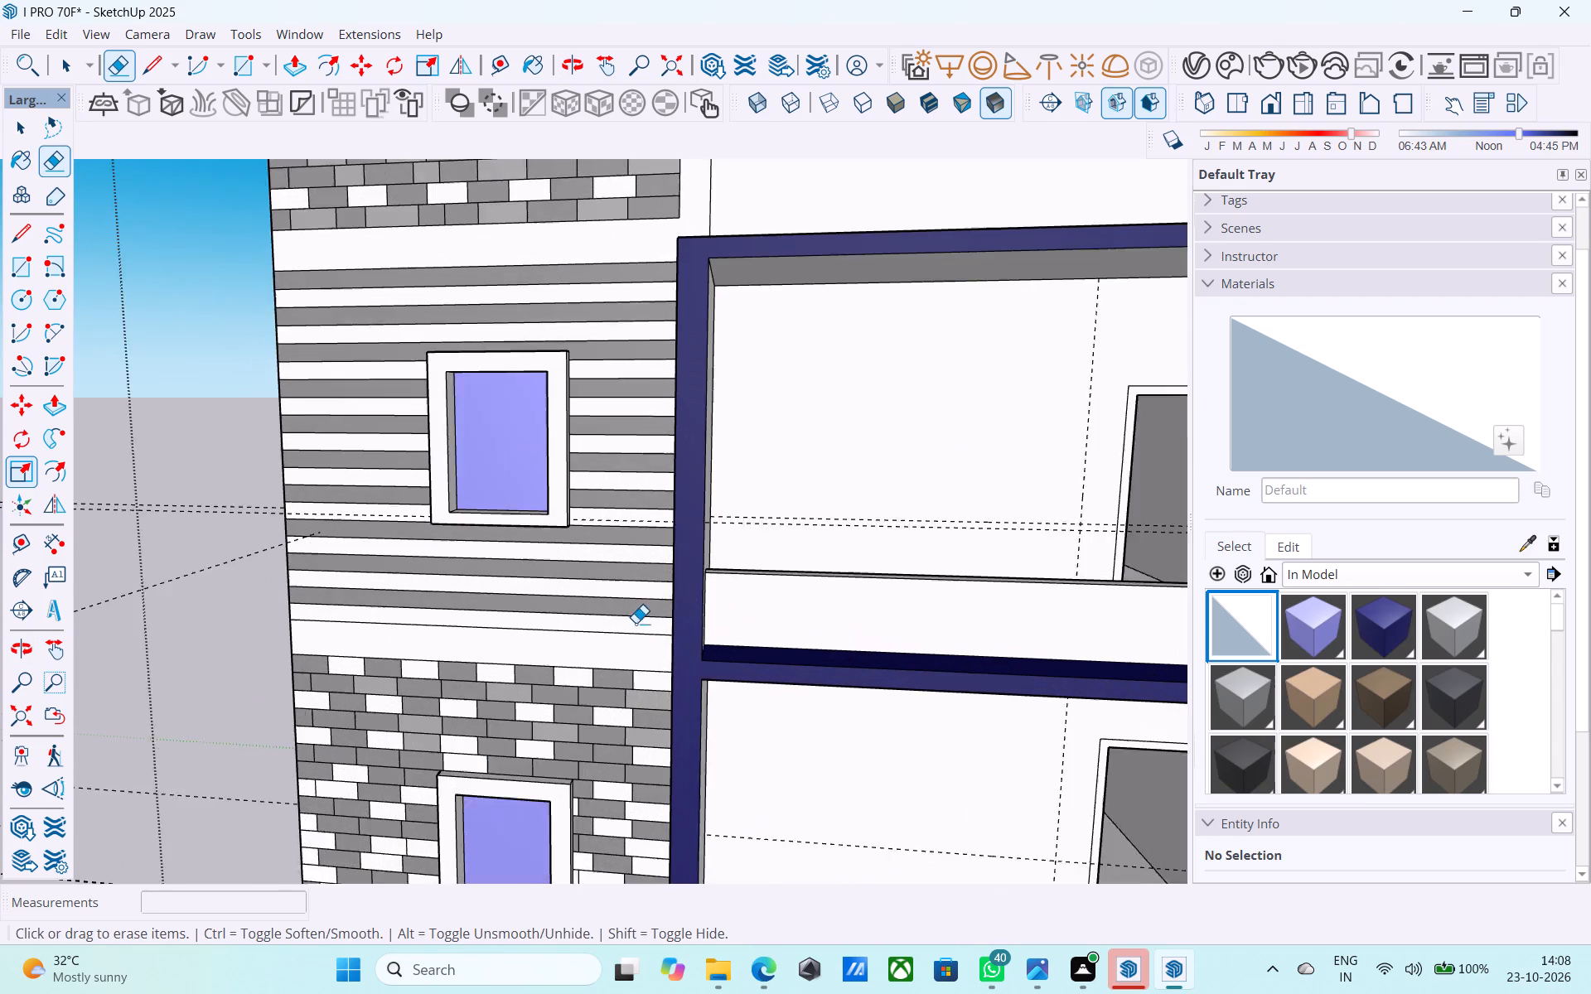
{"action": "scroll", "coordinate": [636, 623], "scroll_direction": "up", "scroll_amount": 1}
{"action": "left_click_drag", "start_coordinate": [629, 629], "coordinate": [629, 644]}
{"action": "scroll", "coordinate": [645, 538], "scroll_direction": "down", "scroll_amount": 7}
Examine the whole building from the front and the tower-side corner, down to the ground floor and boundary wall.
{"action": "scroll", "coordinate": [646, 522], "scroll_direction": "down", "scroll_amount": 7}
{"action": "middle_click_drag", "start_coordinate": [648, 531], "coordinate": [653, 495]}
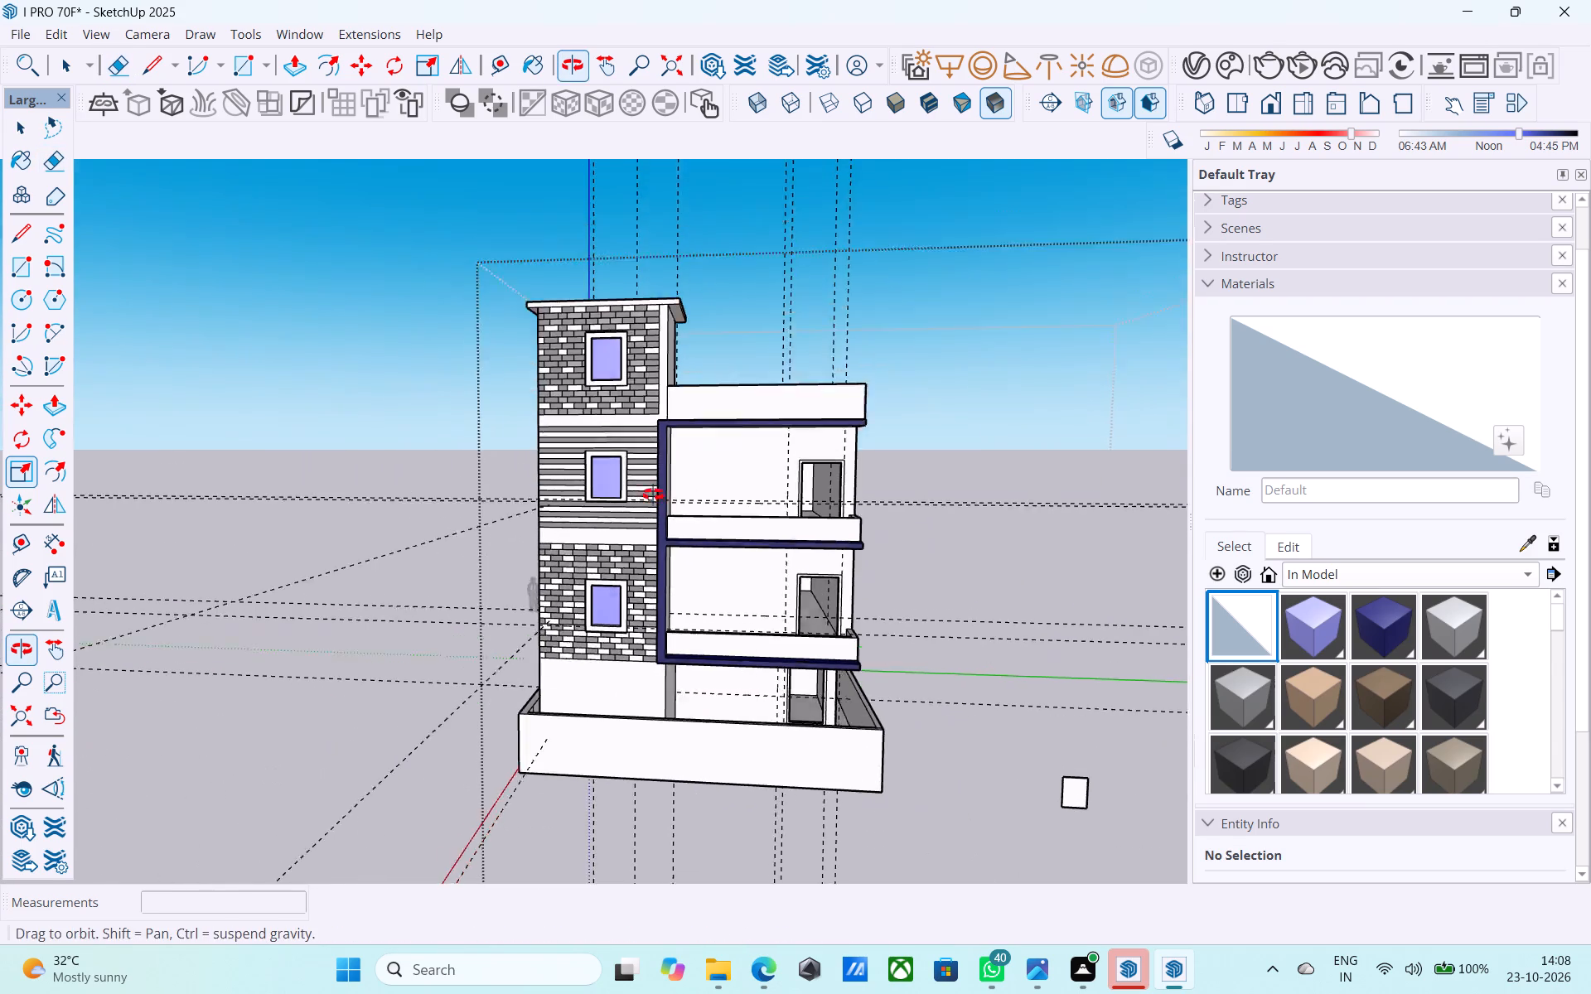
{"action": "middle_click_drag", "start_coordinate": [653, 495], "coordinate": [653, 486]}
{"action": "scroll", "coordinate": [650, 610], "scroll_direction": "up", "scroll_amount": 6}
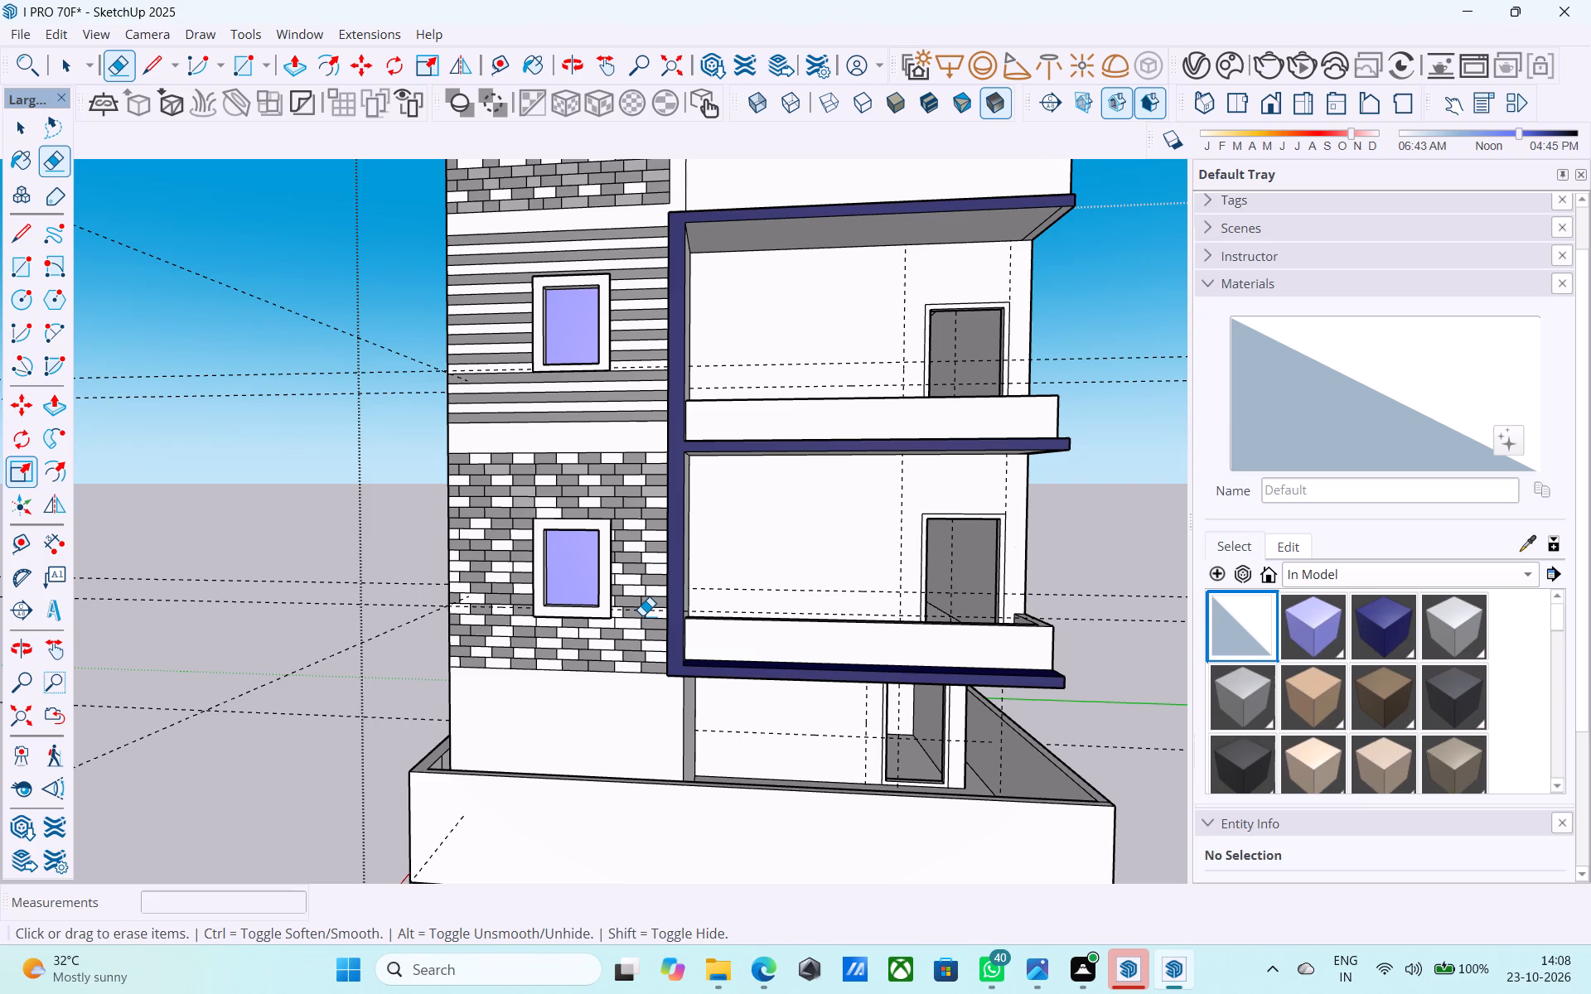
{"action": "scroll", "coordinate": [642, 615], "scroll_direction": "down", "scroll_amount": 3}
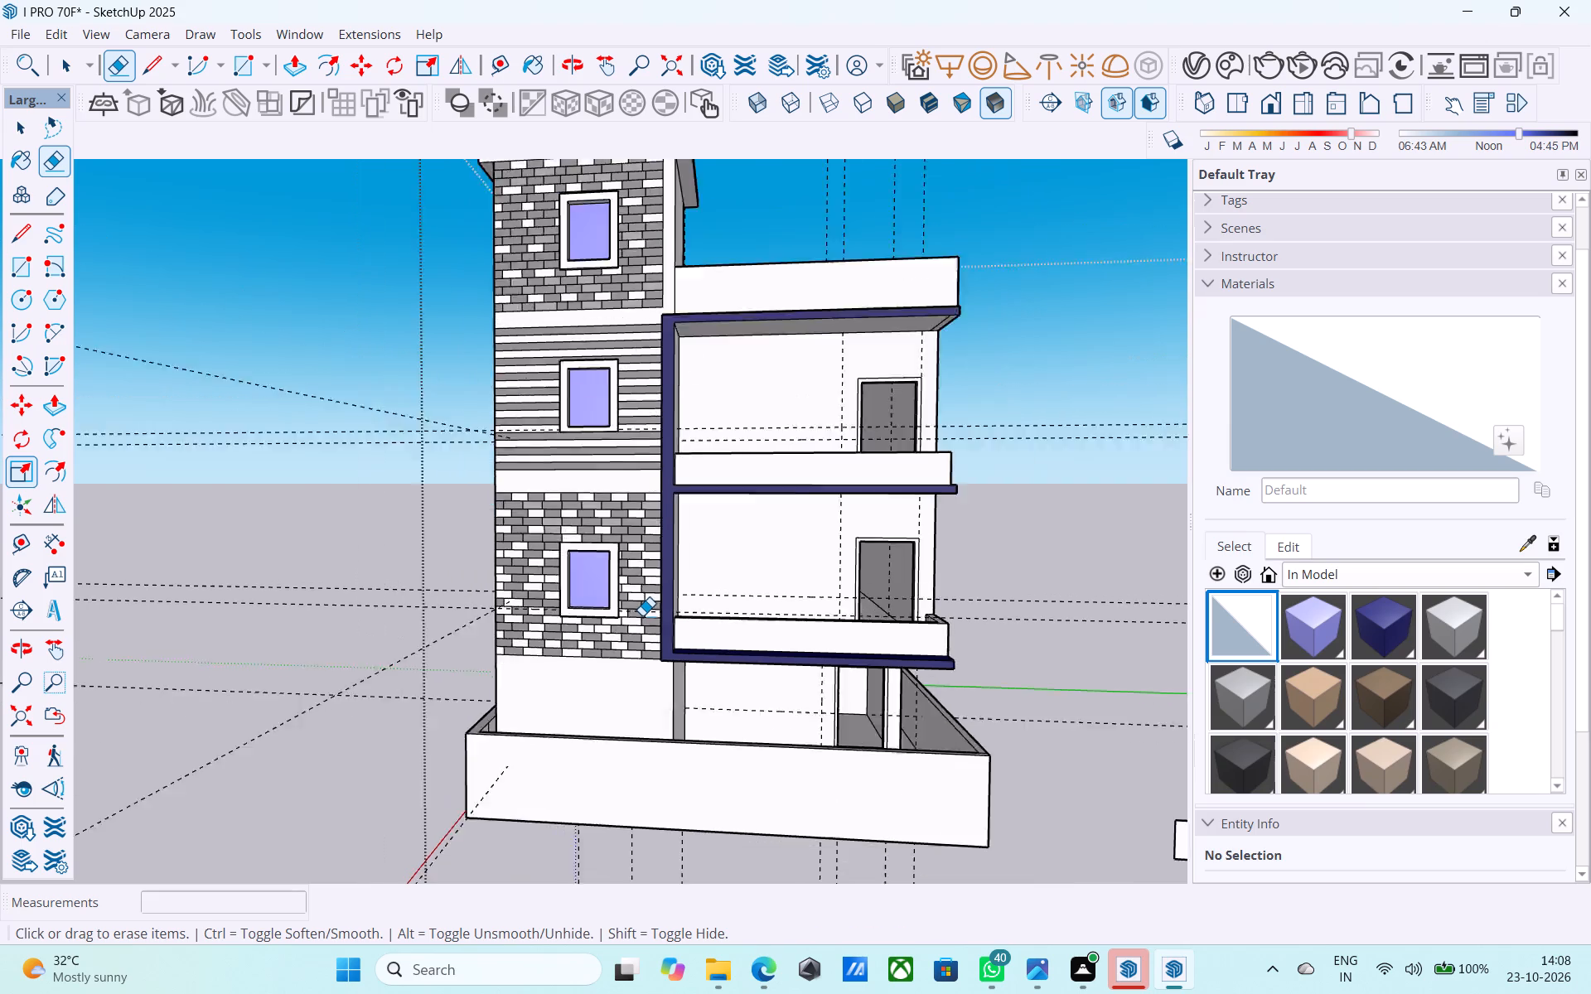
{"action": "scroll", "coordinate": [642, 615], "scroll_direction": "down", "scroll_amount": 3}
{"action": "middle_click_drag", "start_coordinate": [642, 615], "coordinate": [763, 568]}
{"action": "middle_click_drag", "start_coordinate": [676, 586], "coordinate": [723, 613]}
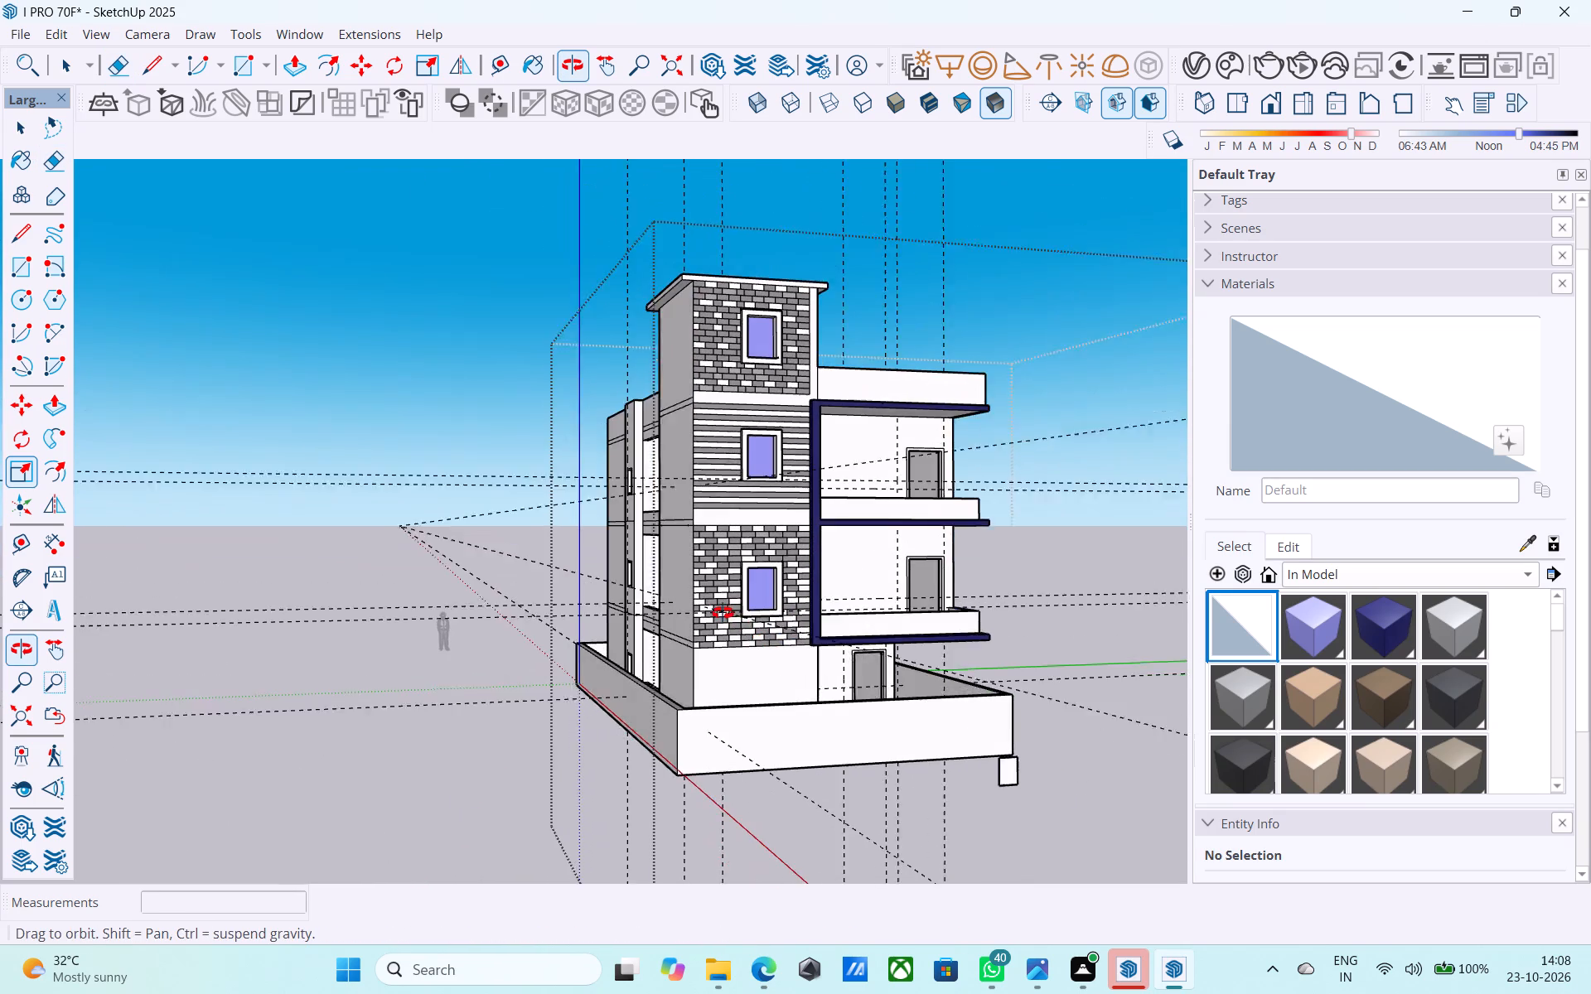
{"action": "middle_click_drag", "start_coordinate": [723, 613], "coordinate": [776, 623]}
{"action": "scroll", "coordinate": [808, 663], "scroll_direction": "up", "scroll_amount": 5}
{"action": "middle_click_drag", "start_coordinate": [790, 678], "coordinate": [879, 687]}
{"action": "scroll", "coordinate": [560, 683], "scroll_direction": "down", "scroll_amount": 3}
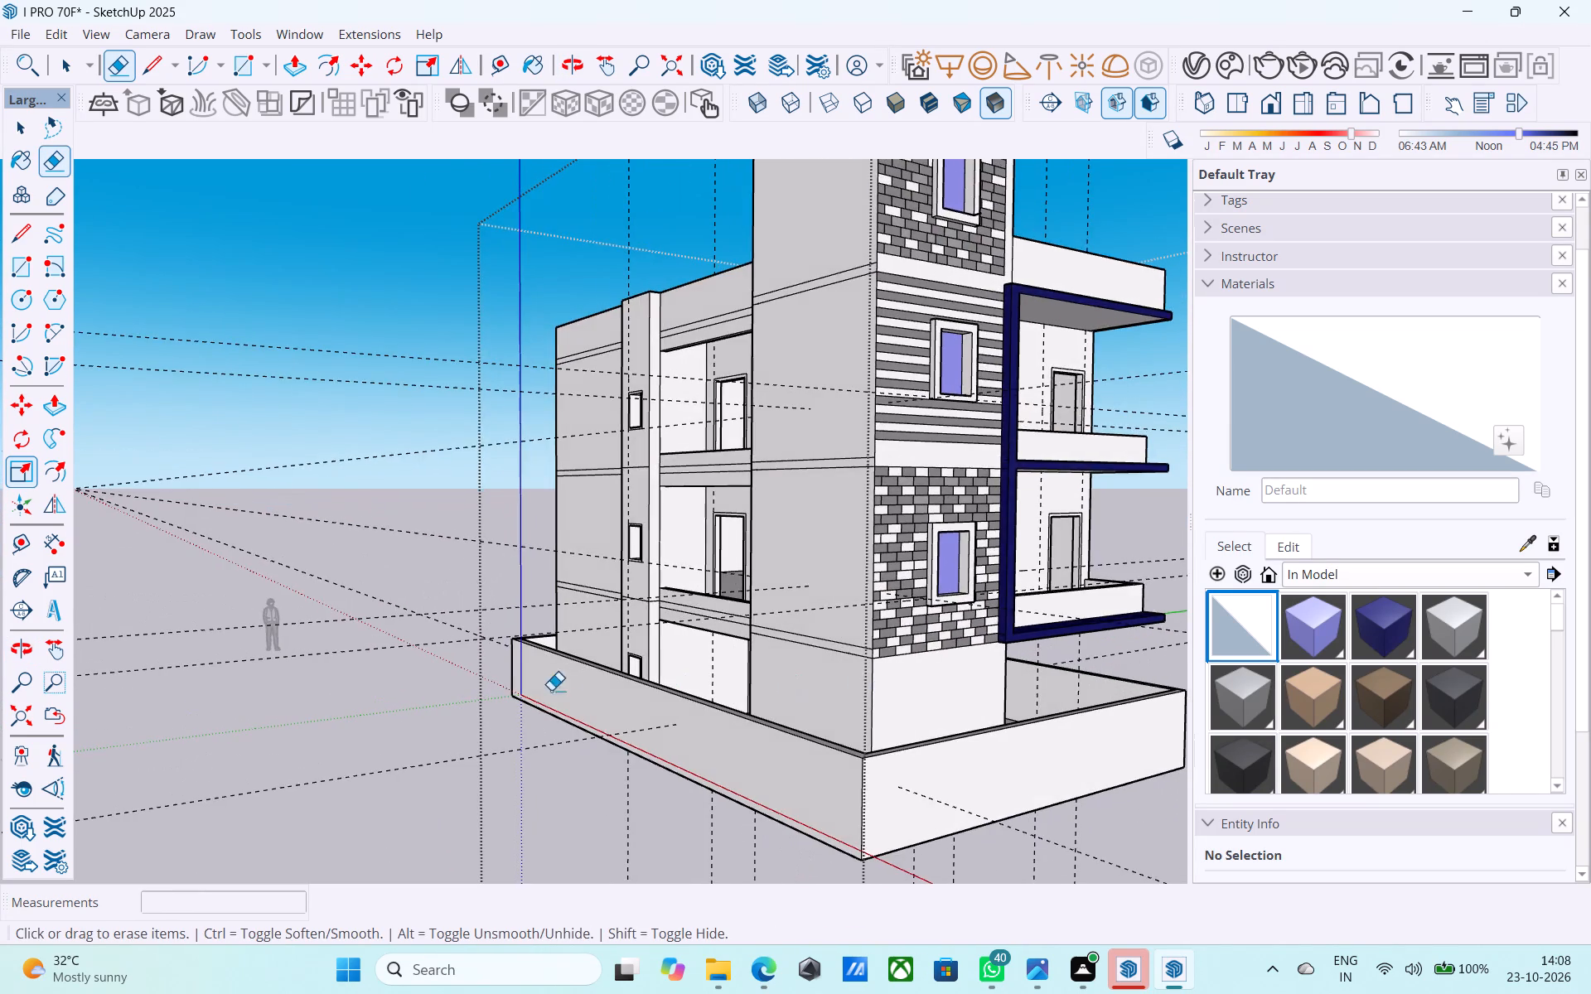
{"action": "scroll", "coordinate": [551, 690], "scroll_direction": "down", "scroll_amount": 2}
{"action": "scroll", "coordinate": [856, 697], "scroll_direction": "up", "scroll_amount": 11}
{"action": "key", "text": "space"}
{"action": "scroll", "coordinate": [685, 622], "scroll_direction": "down", "scroll_amount": 6}
{"action": "middle_click_drag", "start_coordinate": [701, 631], "coordinate": [728, 741]}
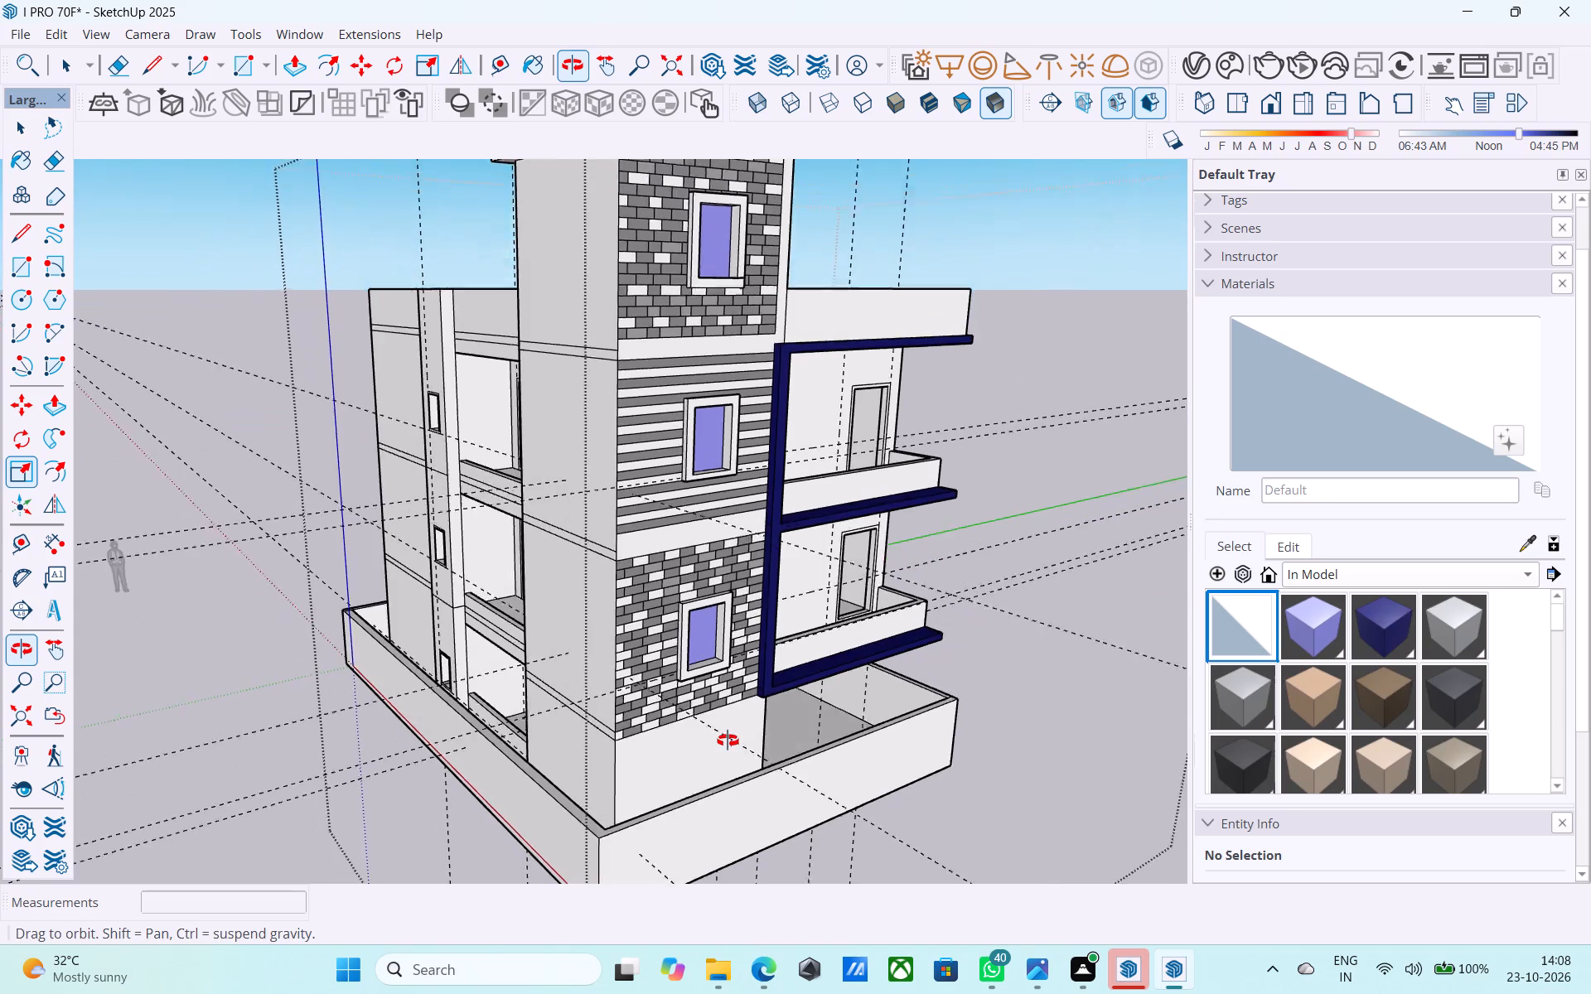
{"action": "middle_click_drag", "start_coordinate": [728, 741], "coordinate": [728, 741]}
Draw a 9" line across the top of the boundary wall at its corner beside the tower.
{"action": "scroll", "coordinate": [620, 666], "scroll_direction": "down", "scroll_amount": 3}
{"action": "scroll", "coordinate": [620, 666], "scroll_direction": "up", "scroll_amount": 1}
{"action": "scroll", "coordinate": [620, 665], "scroll_direction": "down", "scroll_amount": 3}
{"action": "scroll", "coordinate": [654, 770], "scroll_direction": "up", "scroll_amount": 7}
{"action": "scroll", "coordinate": [550, 771], "scroll_direction": "up", "scroll_amount": 9}
{"action": "key", "text": "l"}
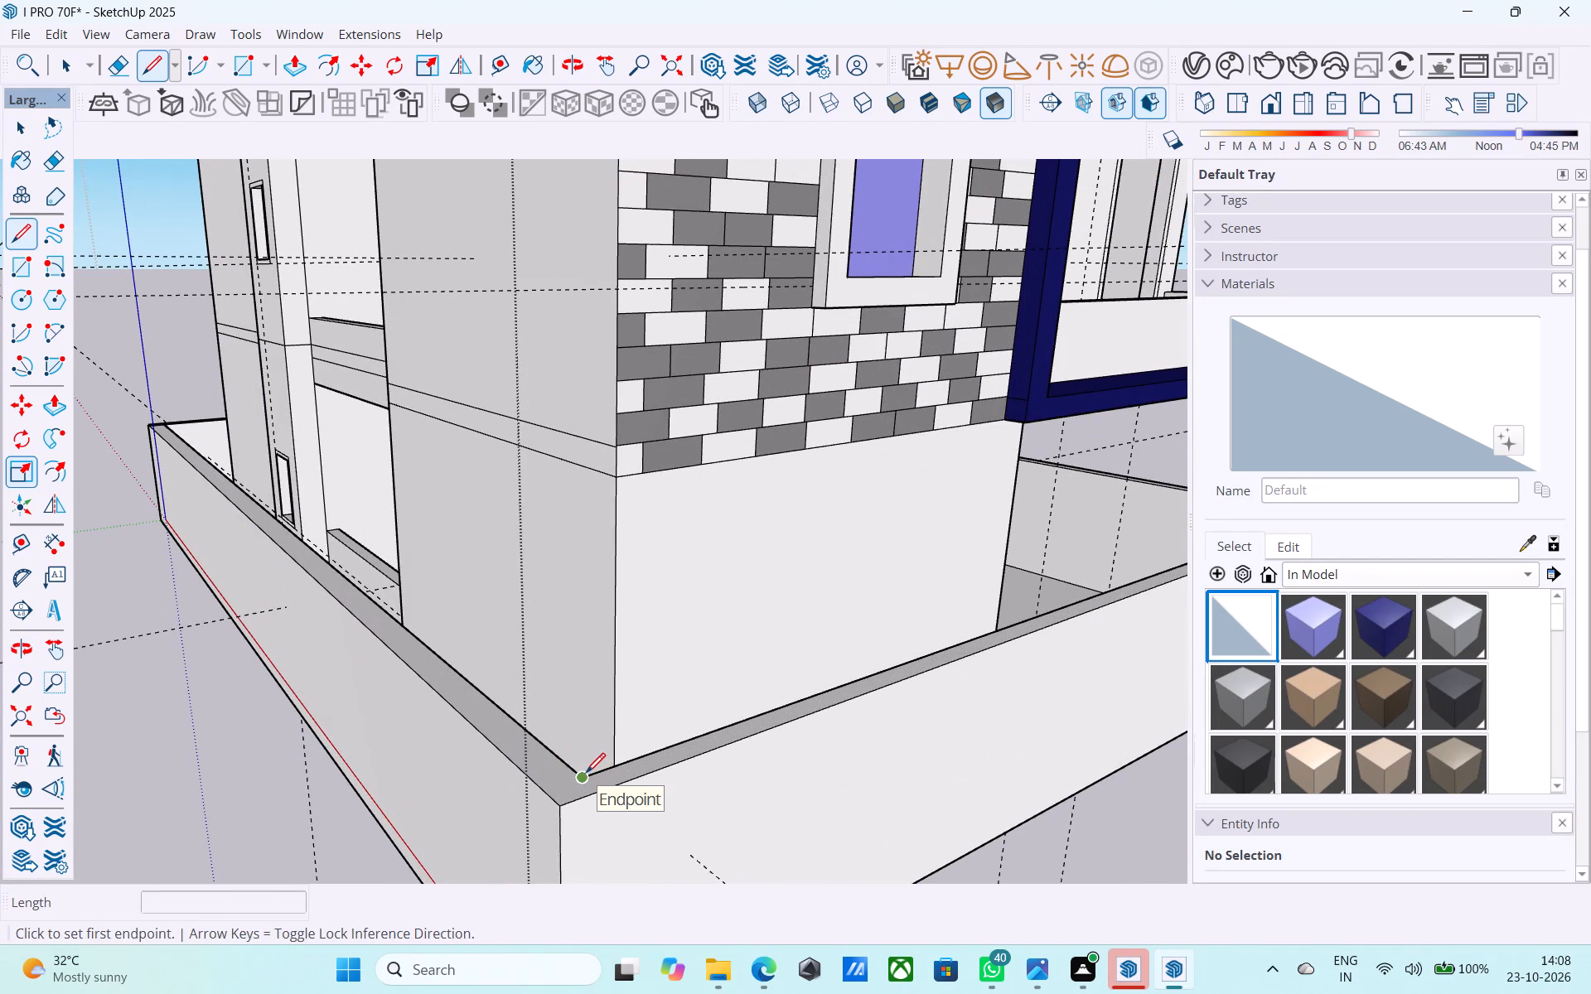
{"action": "left_click", "coordinate": [586, 774]}
{"action": "left_click", "coordinate": [549, 790]}
{"action": "key", "text": "space"}
Lower the stretch of front boundary wall before the tower by about 4' 1 5/16" with Push/Pull.
{"action": "scroll", "coordinate": [592, 774], "scroll_direction": "down", "scroll_amount": 9}
{"action": "scroll", "coordinate": [652, 744], "scroll_direction": "up", "scroll_amount": 5}
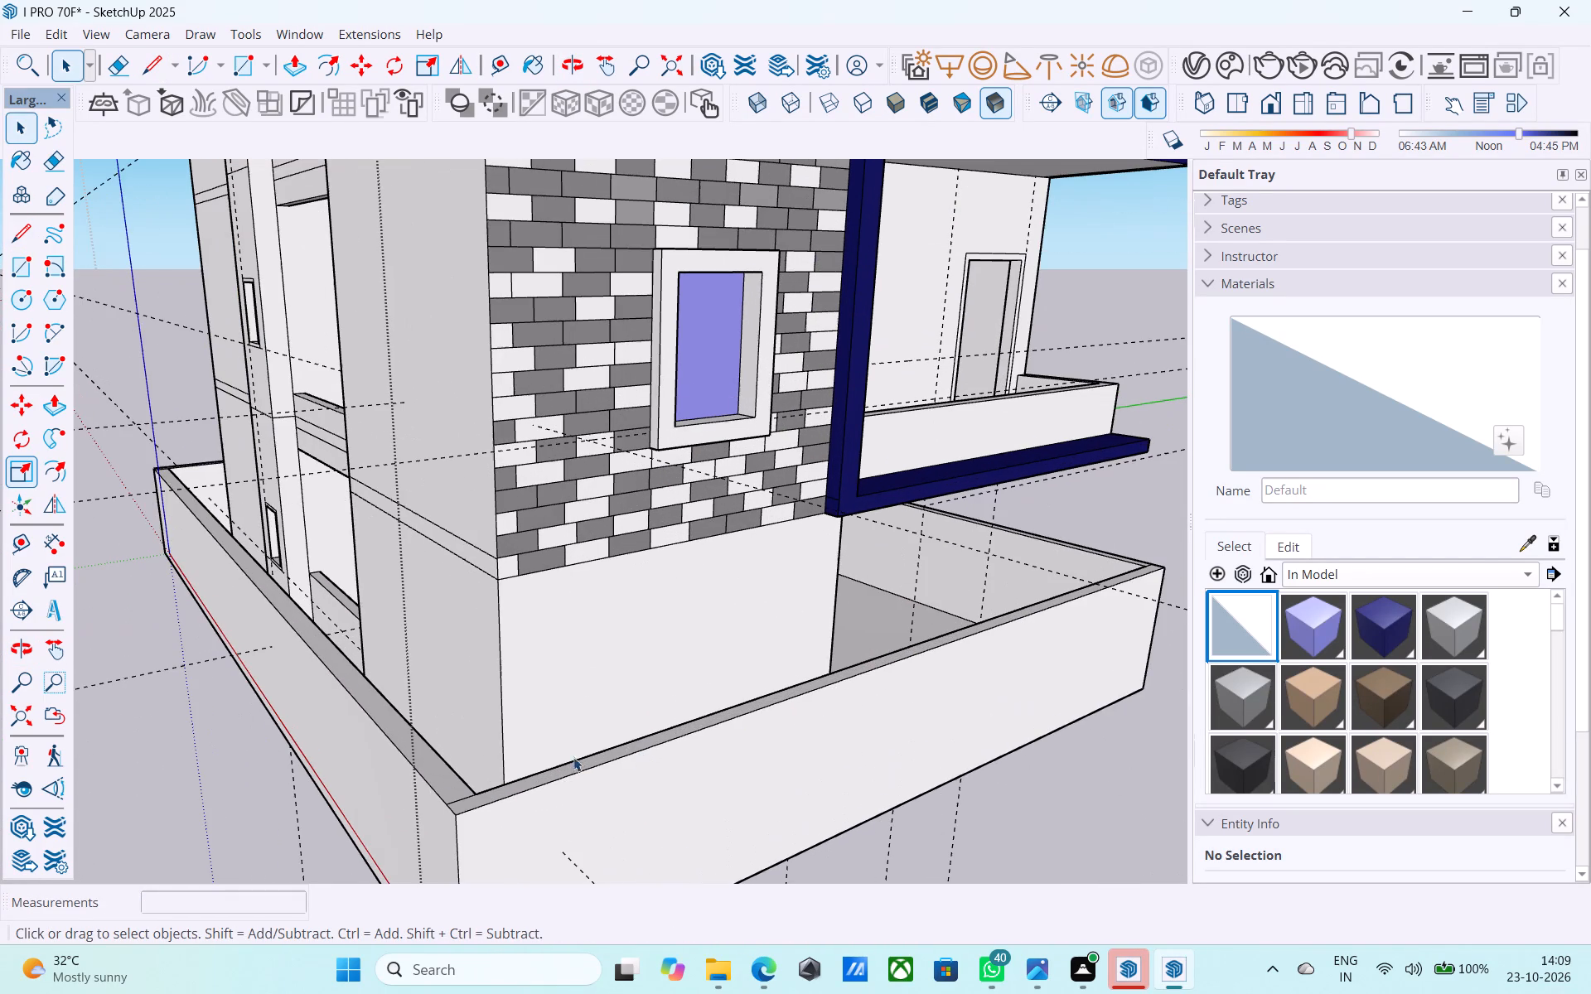
{"action": "left_click", "coordinate": [567, 770]}
{"action": "key", "text": "p"}
{"action": "left_click", "coordinate": [568, 770]}
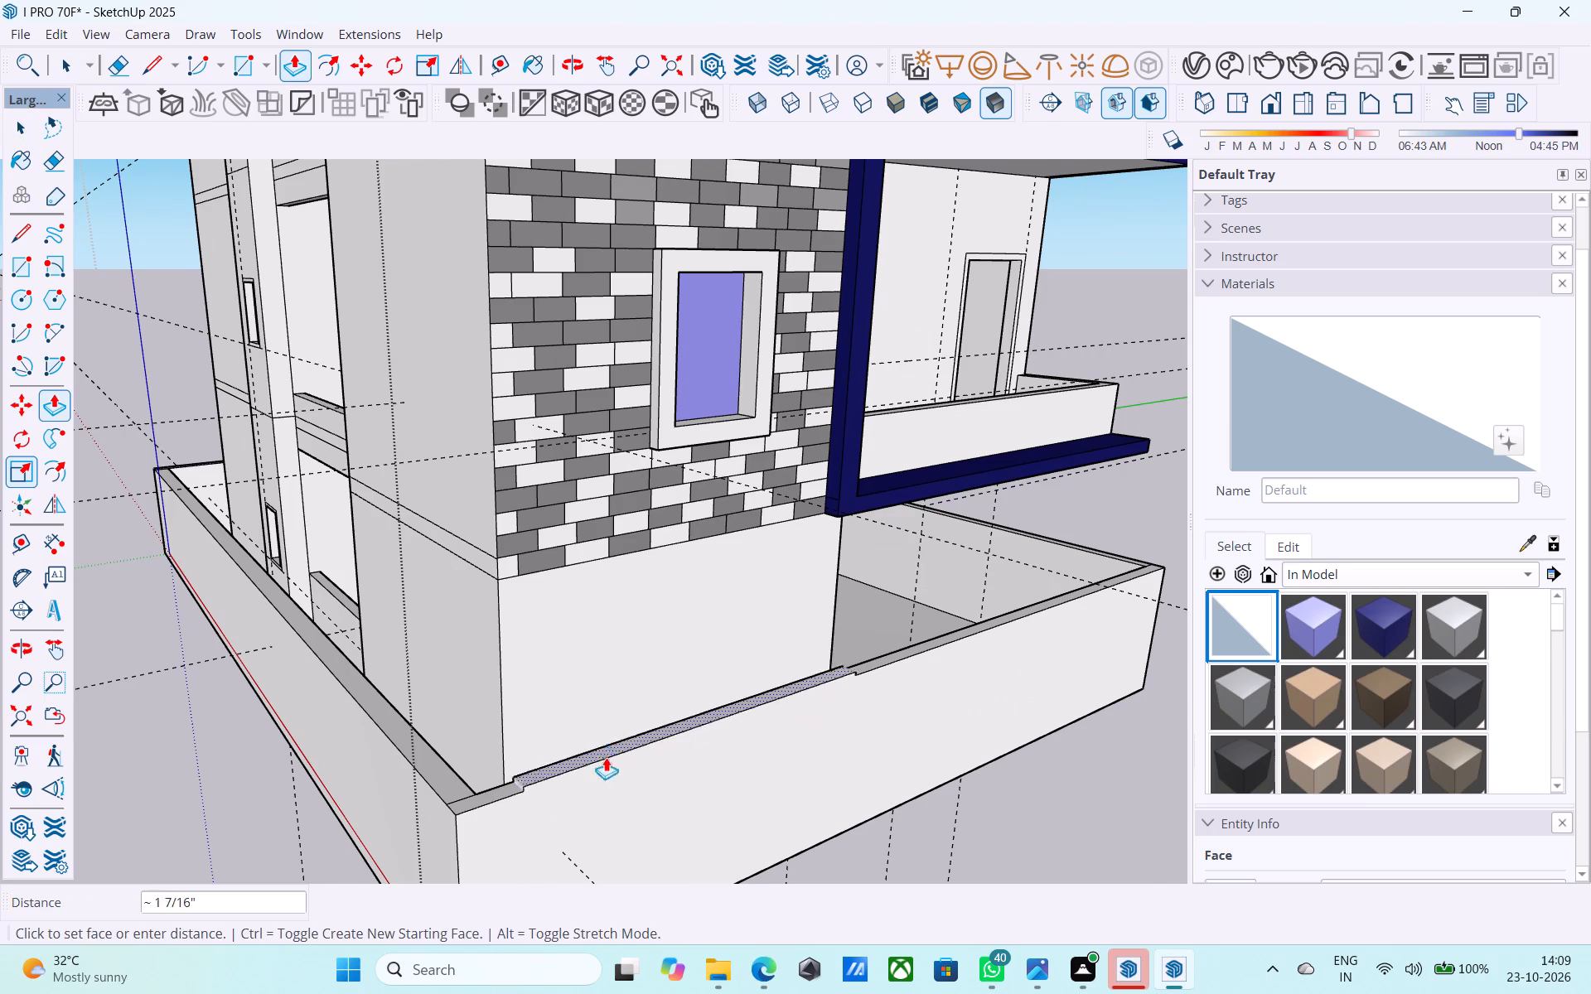
{"action": "scroll", "coordinate": [606, 756], "scroll_direction": "down", "scroll_amount": 12}
{"action": "left_click", "coordinate": [659, 798]}
Offset the outline of the tower's plain ground-floor front face inward by 9".
{"action": "middle_click_drag", "start_coordinate": [650, 730], "coordinate": [649, 729]}
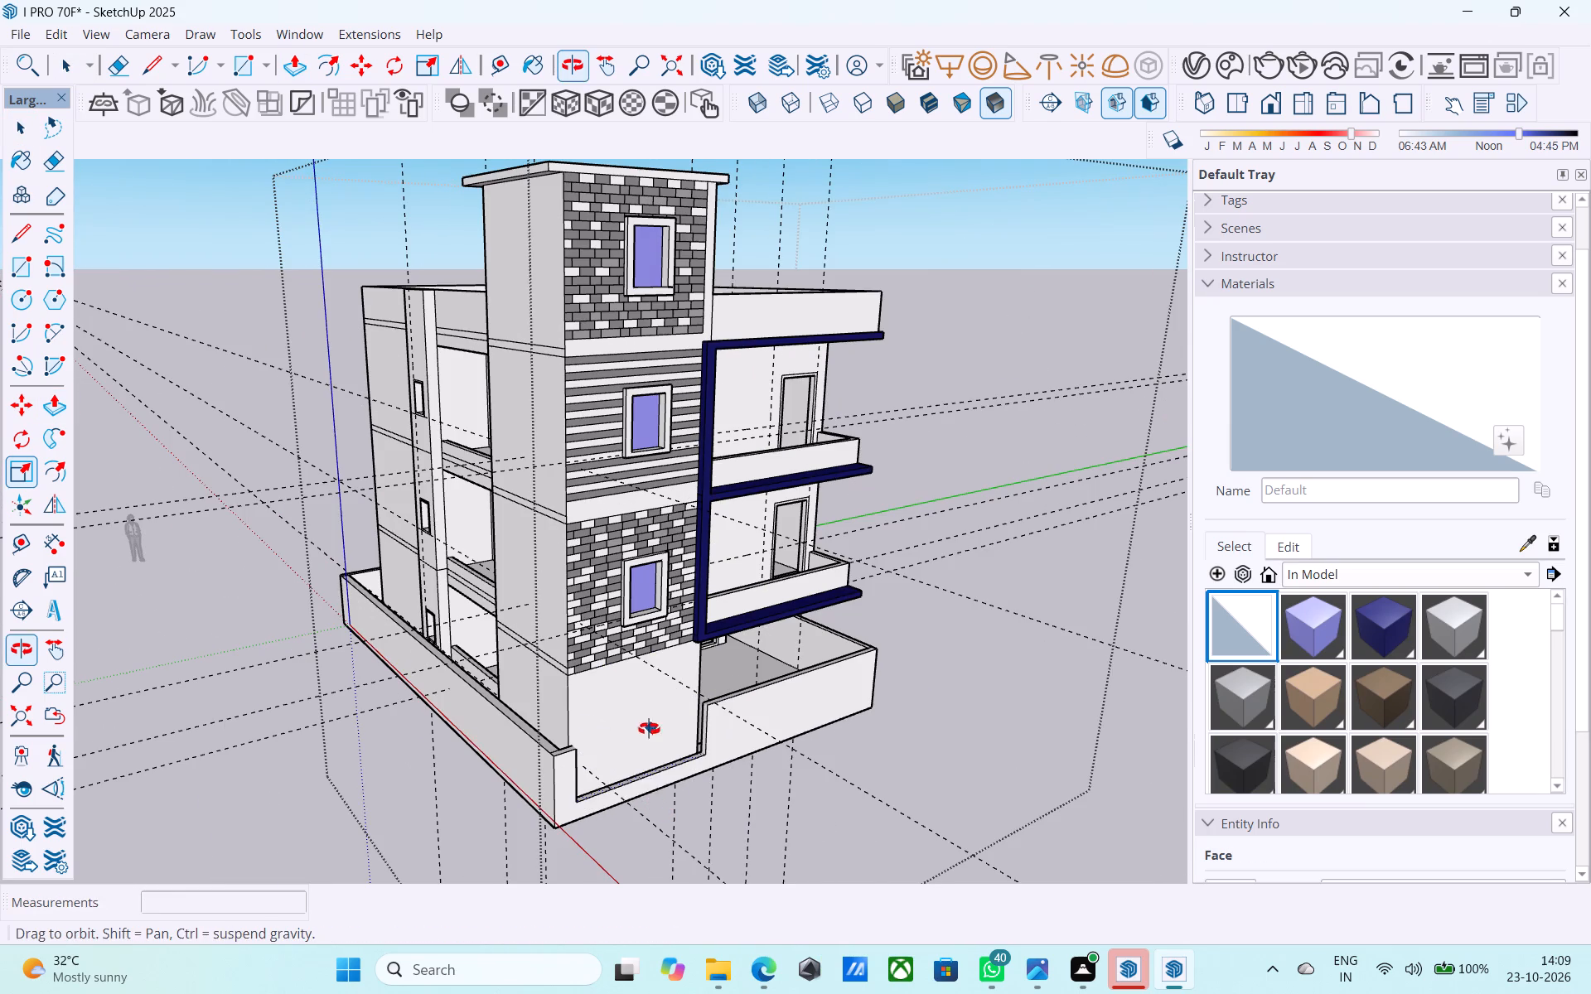
{"action": "middle_click_drag", "start_coordinate": [649, 729], "coordinate": [436, 707]}
{"action": "middle_click_drag", "start_coordinate": [331, 656], "coordinate": [435, 670]}
{"action": "scroll", "coordinate": [423, 660], "scroll_direction": "up", "scroll_amount": 4}
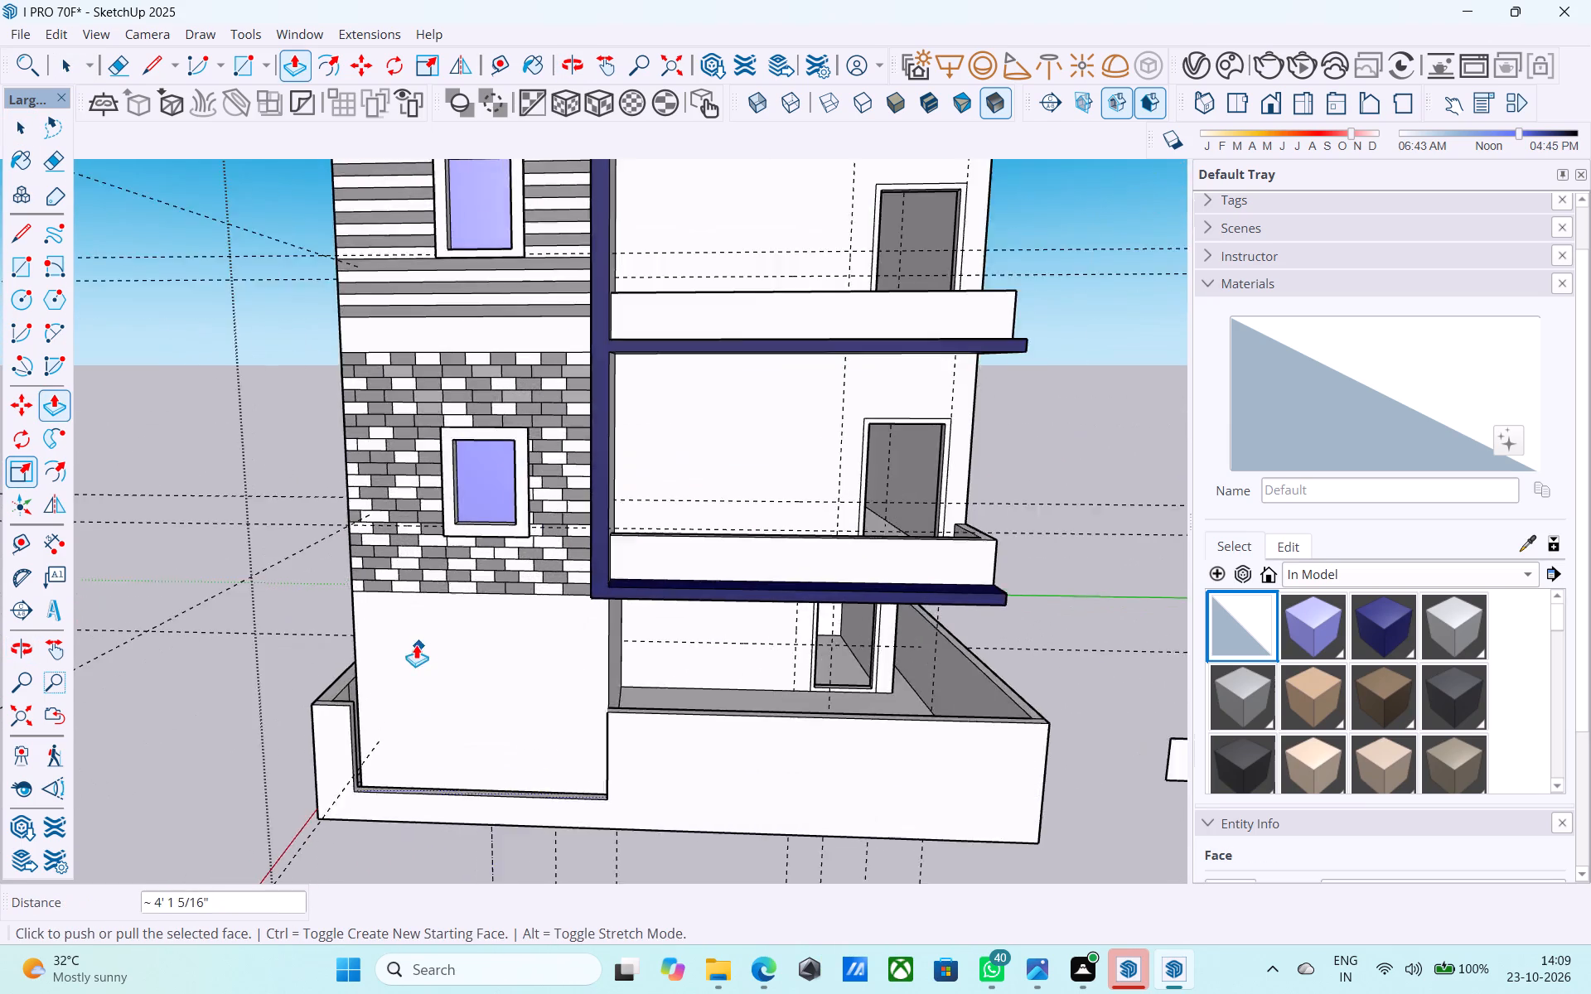
{"action": "scroll", "coordinate": [416, 644], "scroll_direction": "up", "scroll_amount": 8}
{"action": "key", "text": "space"}
{"action": "middle_click_drag", "start_coordinate": [434, 630], "coordinate": [961, 625]}
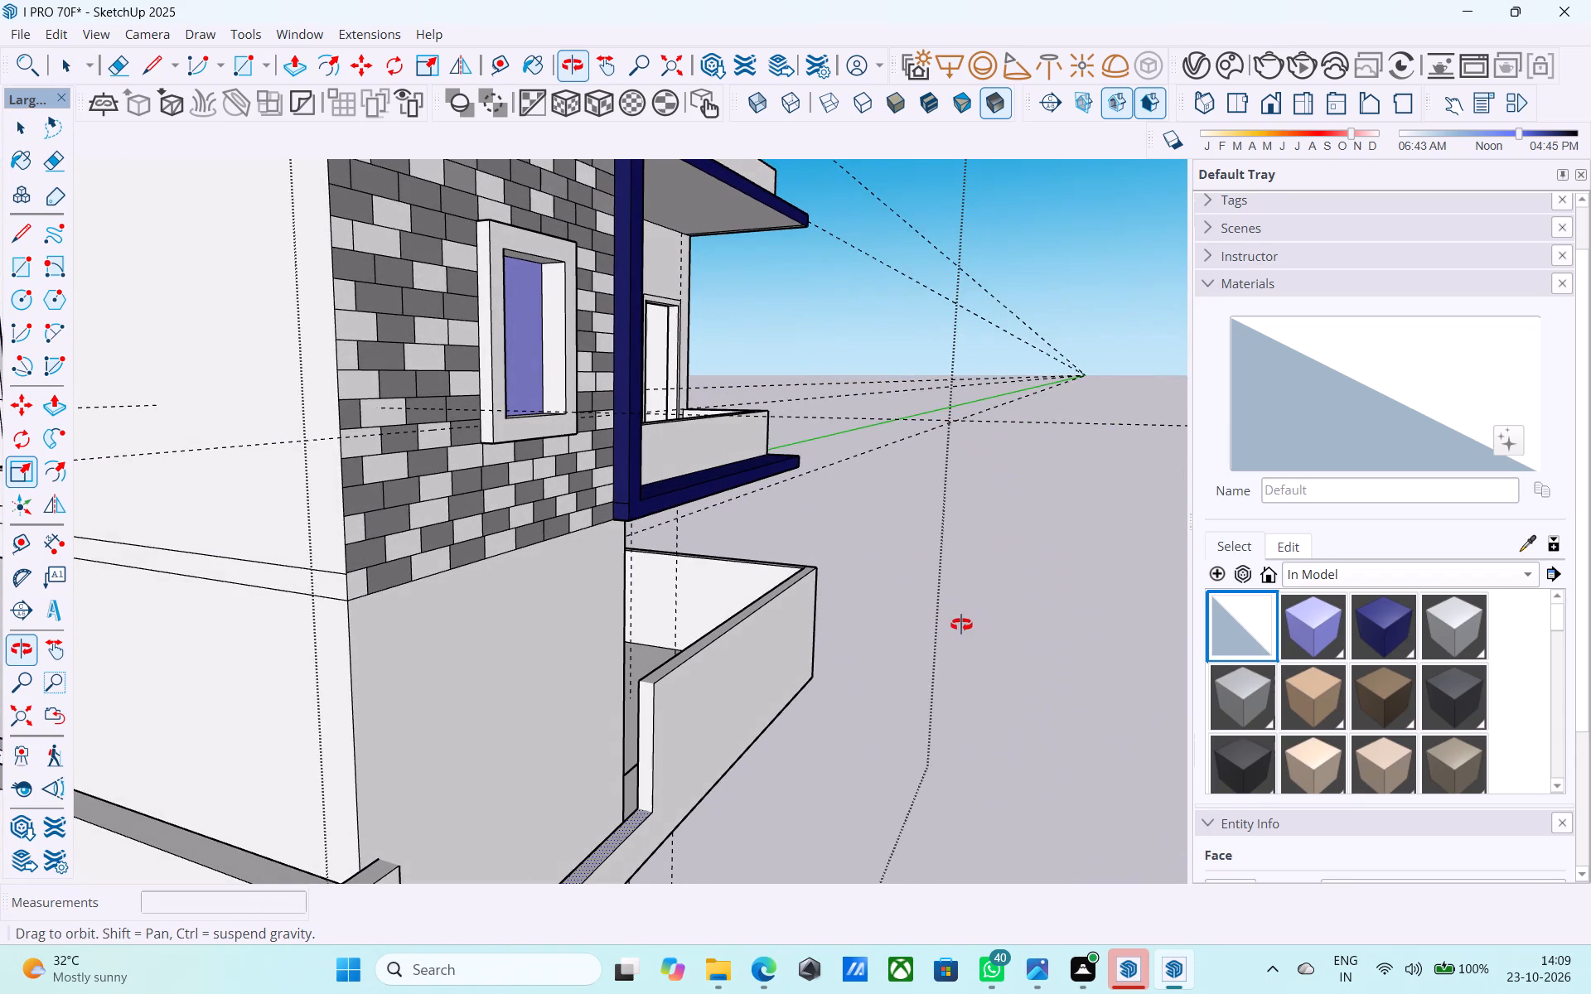
{"action": "middle_click_drag", "start_coordinate": [961, 625], "coordinate": [962, 625]}
{"action": "middle_click_drag", "start_coordinate": [949, 618], "coordinate": [891, 618]}
{"action": "scroll", "coordinate": [936, 610], "scroll_direction": "up", "scroll_amount": 1}
{"action": "scroll", "coordinate": [1027, 591], "scroll_direction": "down", "scroll_amount": 6}
{"action": "middle_click_drag", "start_coordinate": [1032, 591], "coordinate": [941, 612]}
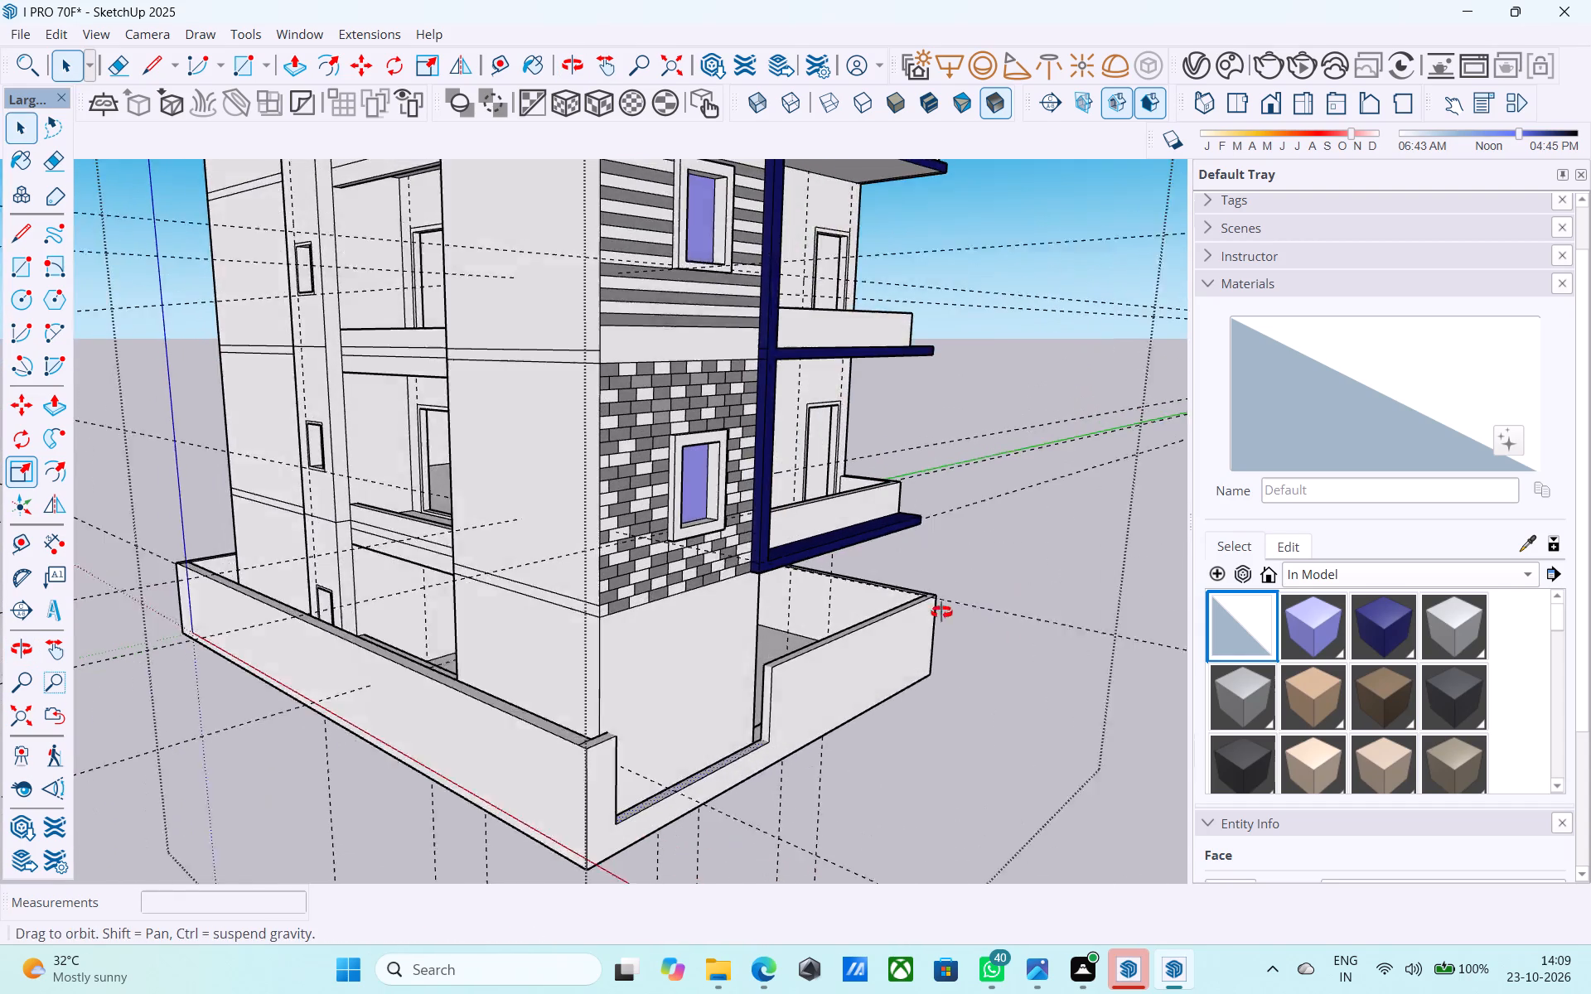
{"action": "middle_click_drag", "start_coordinate": [941, 612], "coordinate": [870, 620]}
{"action": "left_click", "coordinate": [505, 698]}
{"action": "key", "text": "f"}
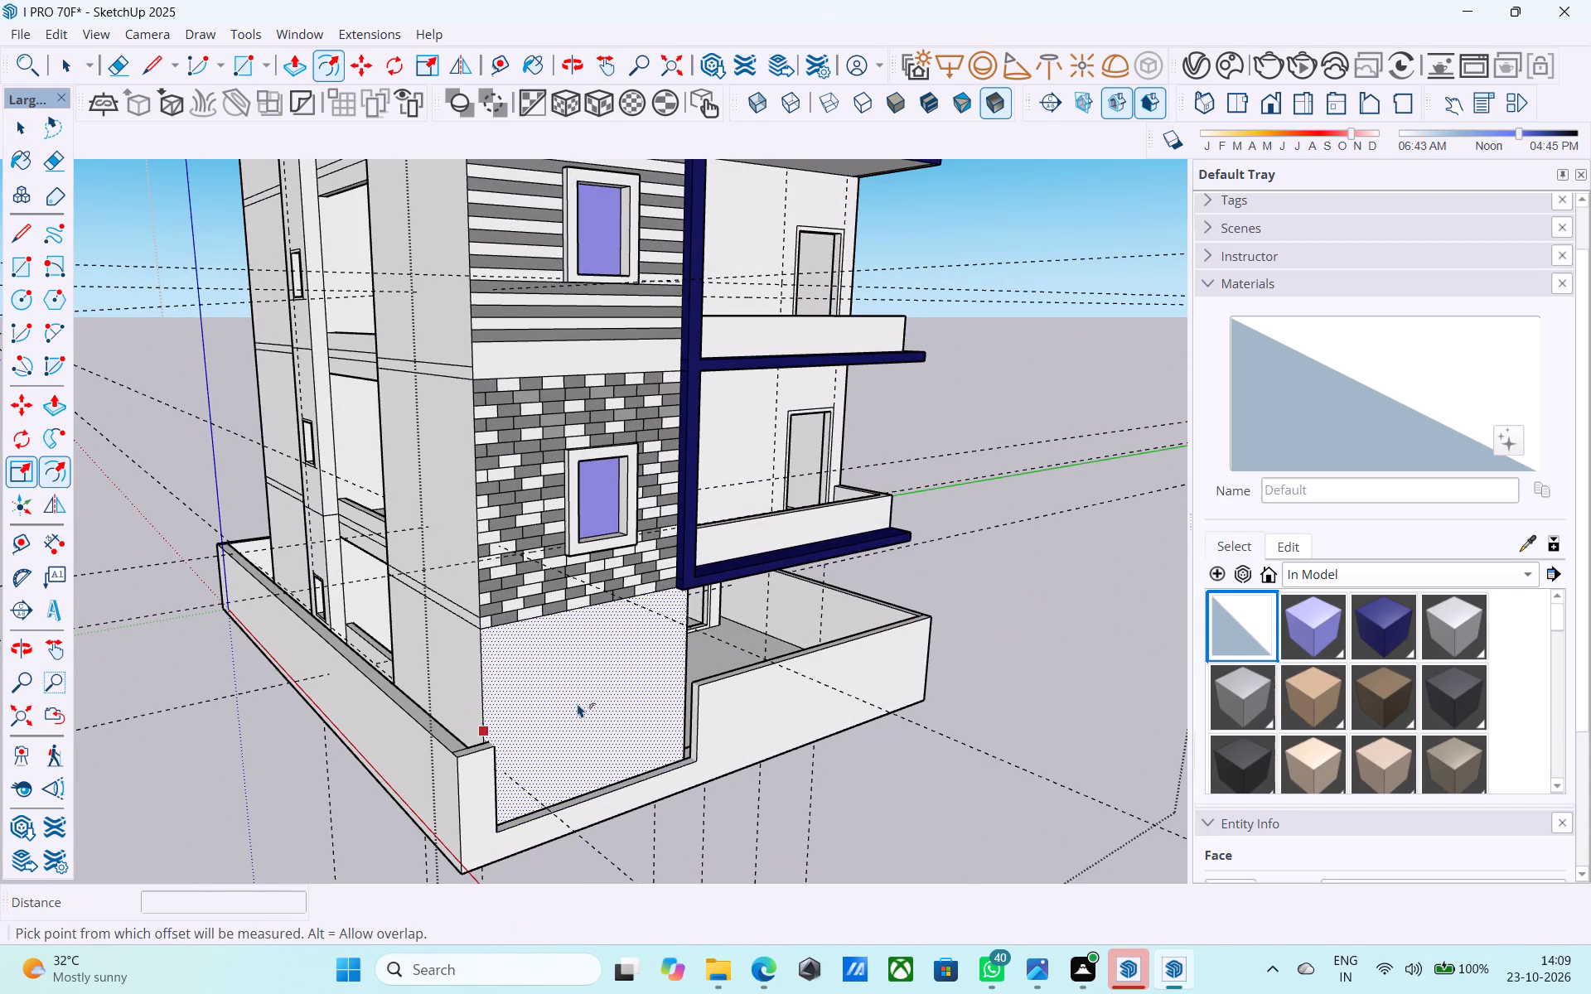
{"action": "left_click", "coordinate": [578, 703]}
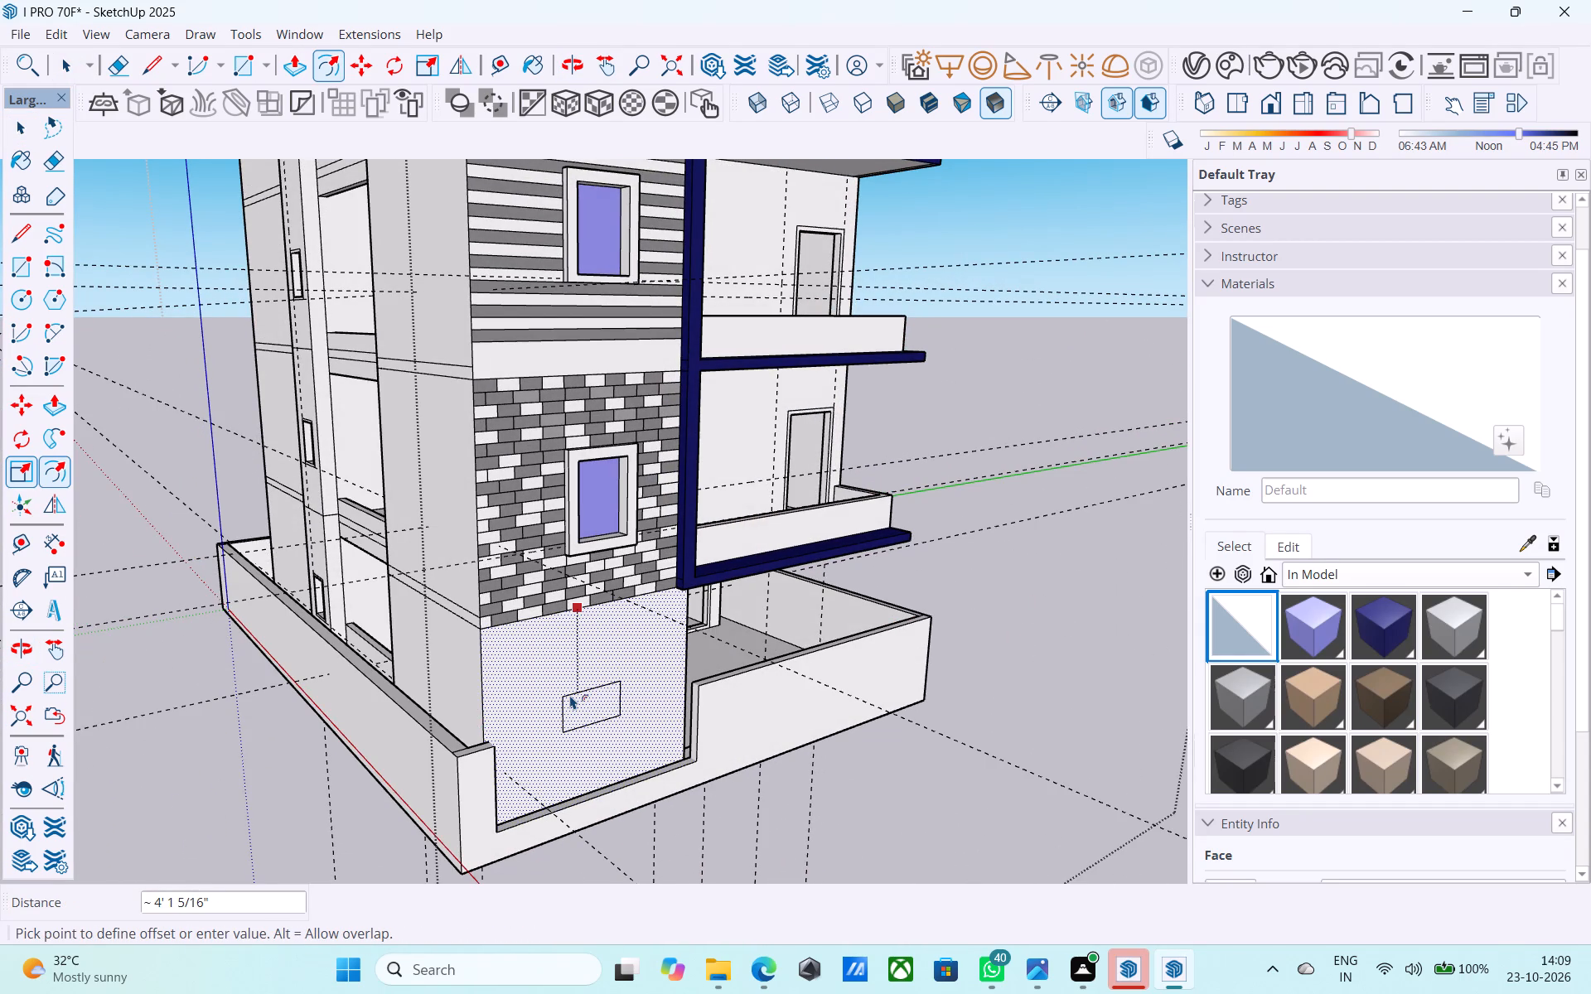
{"action": "type", "text": "9\""}
{"action": "key", "text": "Return"}
Push the inner offset face back 1' 9" to cut an opening through the tower's ground-floor front.
{"action": "key", "text": "space"}
{"action": "left_click", "coordinate": [570, 694]}
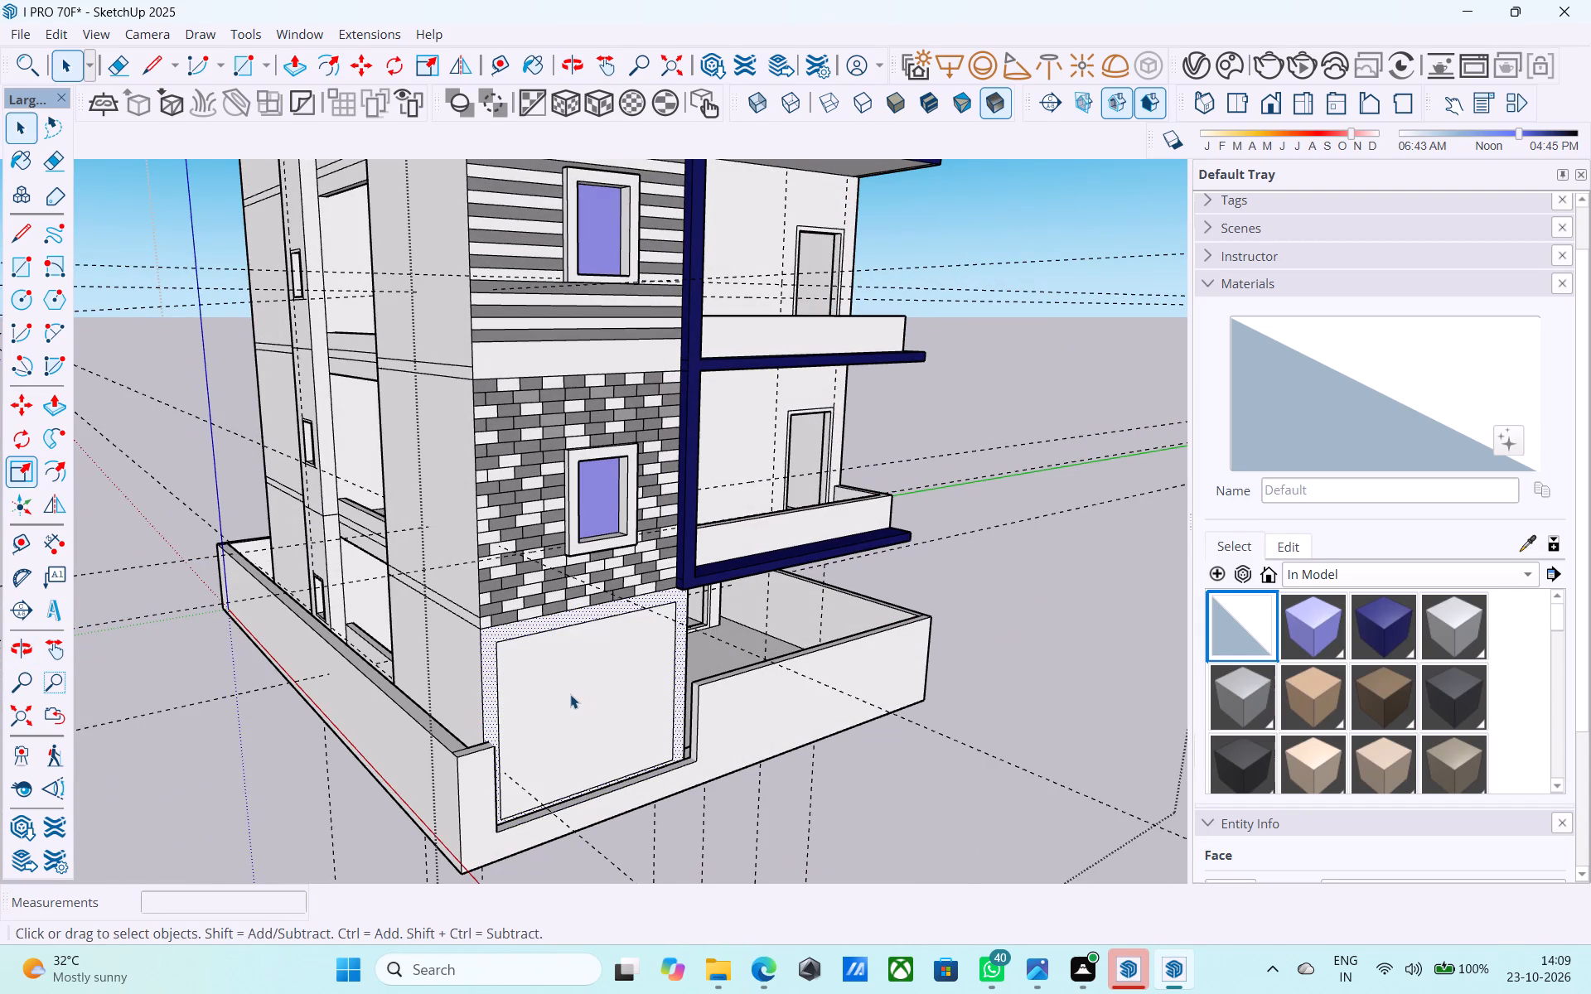
{"action": "key", "text": "p"}
{"action": "left_click", "coordinate": [578, 702]}
{"action": "scroll", "coordinate": [555, 676], "scroll_direction": "up", "scroll_amount": 3}
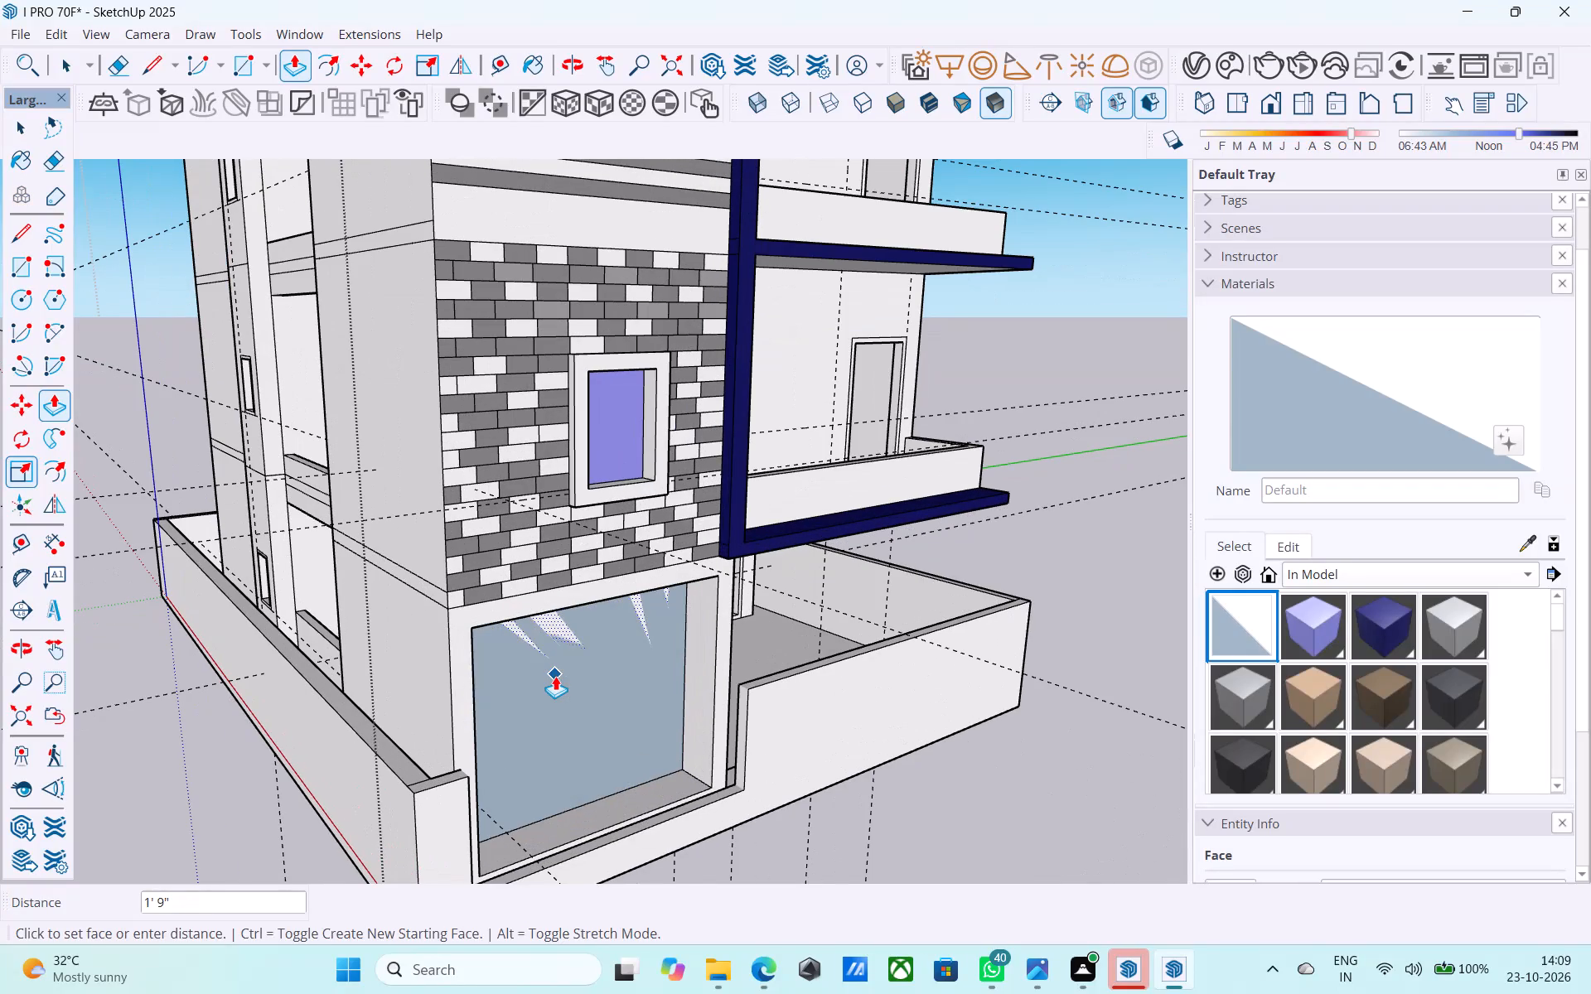
{"action": "left_click", "coordinate": [555, 675]}
Pull the frame face around the tower's ground-floor opening outward by 6" with Push/Pull.
{"action": "scroll", "coordinate": [555, 675], "scroll_direction": "down", "scroll_amount": 3}
{"action": "middle_click_drag", "start_coordinate": [555, 675], "coordinate": [269, 690]}
{"action": "scroll", "coordinate": [683, 607], "scroll_direction": "down", "scroll_amount": 2}
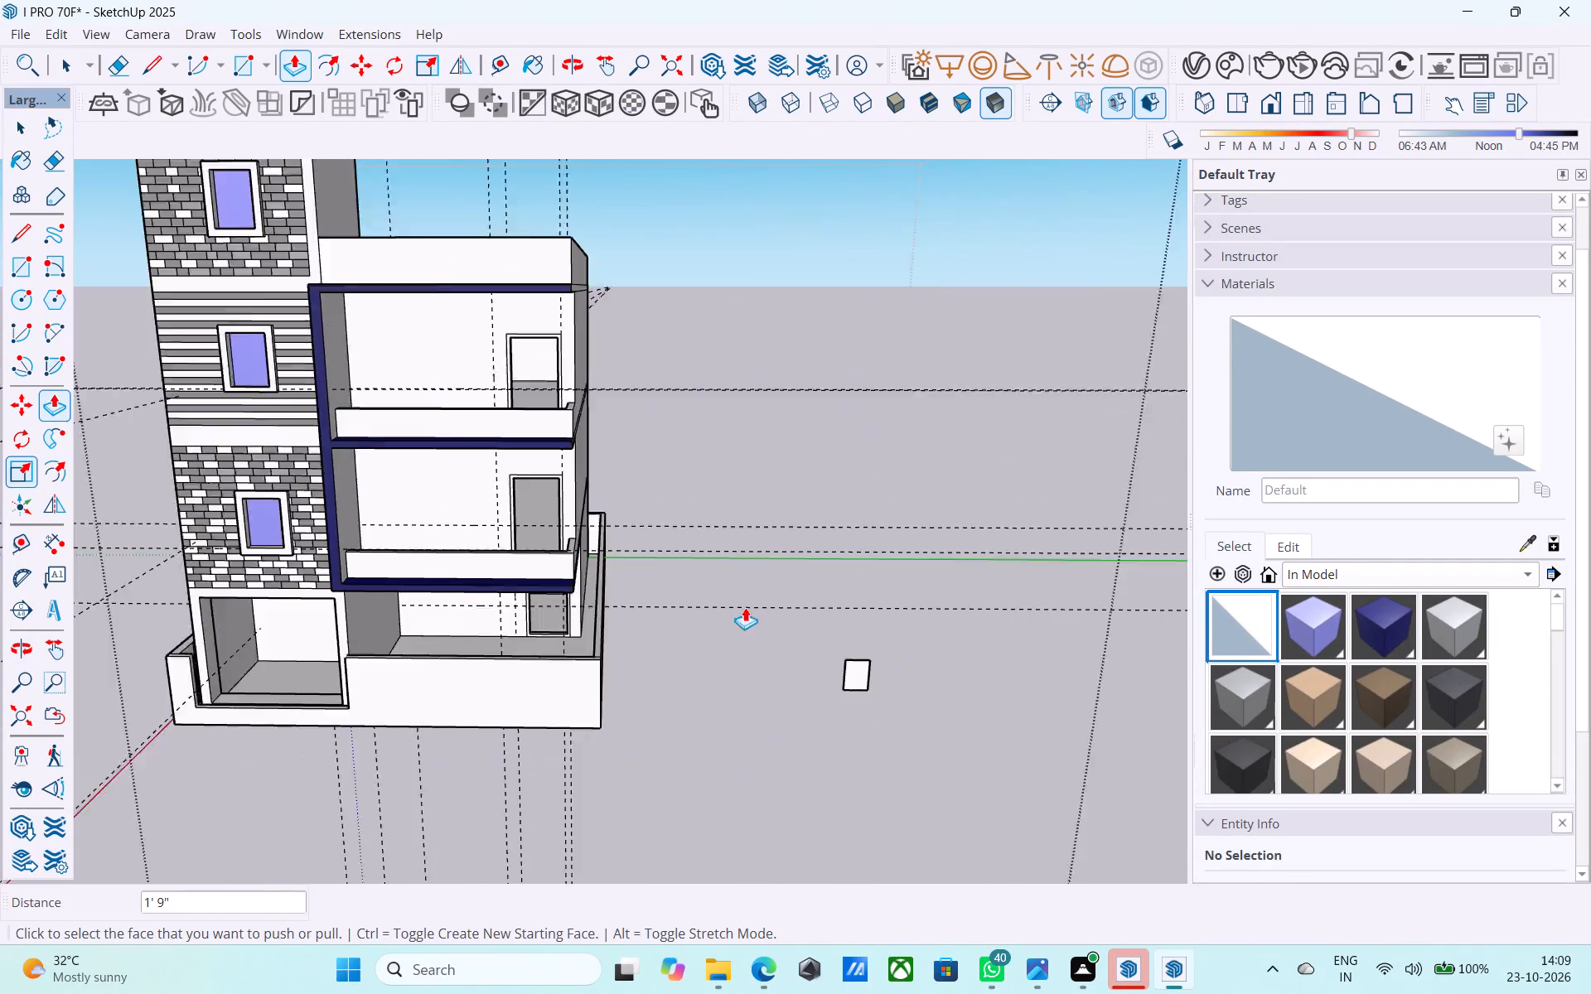
{"action": "scroll", "coordinate": [745, 607], "scroll_direction": "down", "scroll_amount": 2}
{"action": "middle_click_drag", "start_coordinate": [491, 622], "coordinate": [711, 577]}
{"action": "scroll", "coordinate": [539, 605], "scroll_direction": "down", "scroll_amount": 3}
{"action": "middle_click_drag", "start_coordinate": [728, 553], "coordinate": [663, 533]}
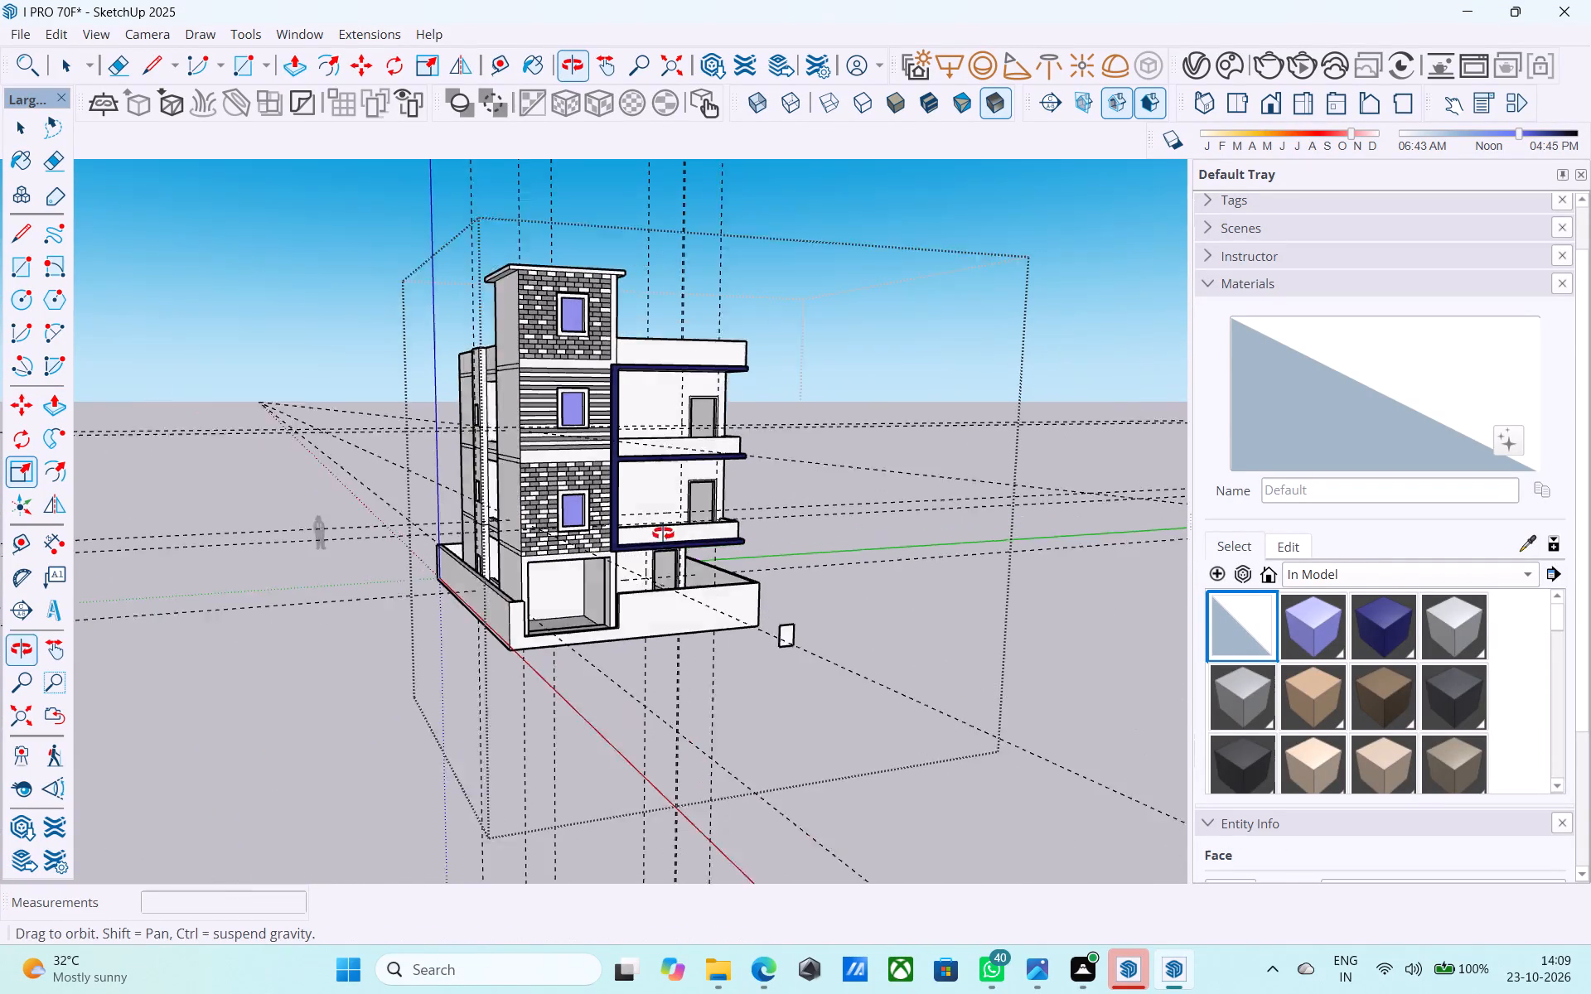
{"action": "middle_click_drag", "start_coordinate": [663, 533], "coordinate": [658, 529]}
{"action": "scroll", "coordinate": [573, 528], "scroll_direction": "up", "scroll_amount": 10}
{"action": "key", "text": "space"}
{"action": "left_click", "coordinate": [534, 567]}
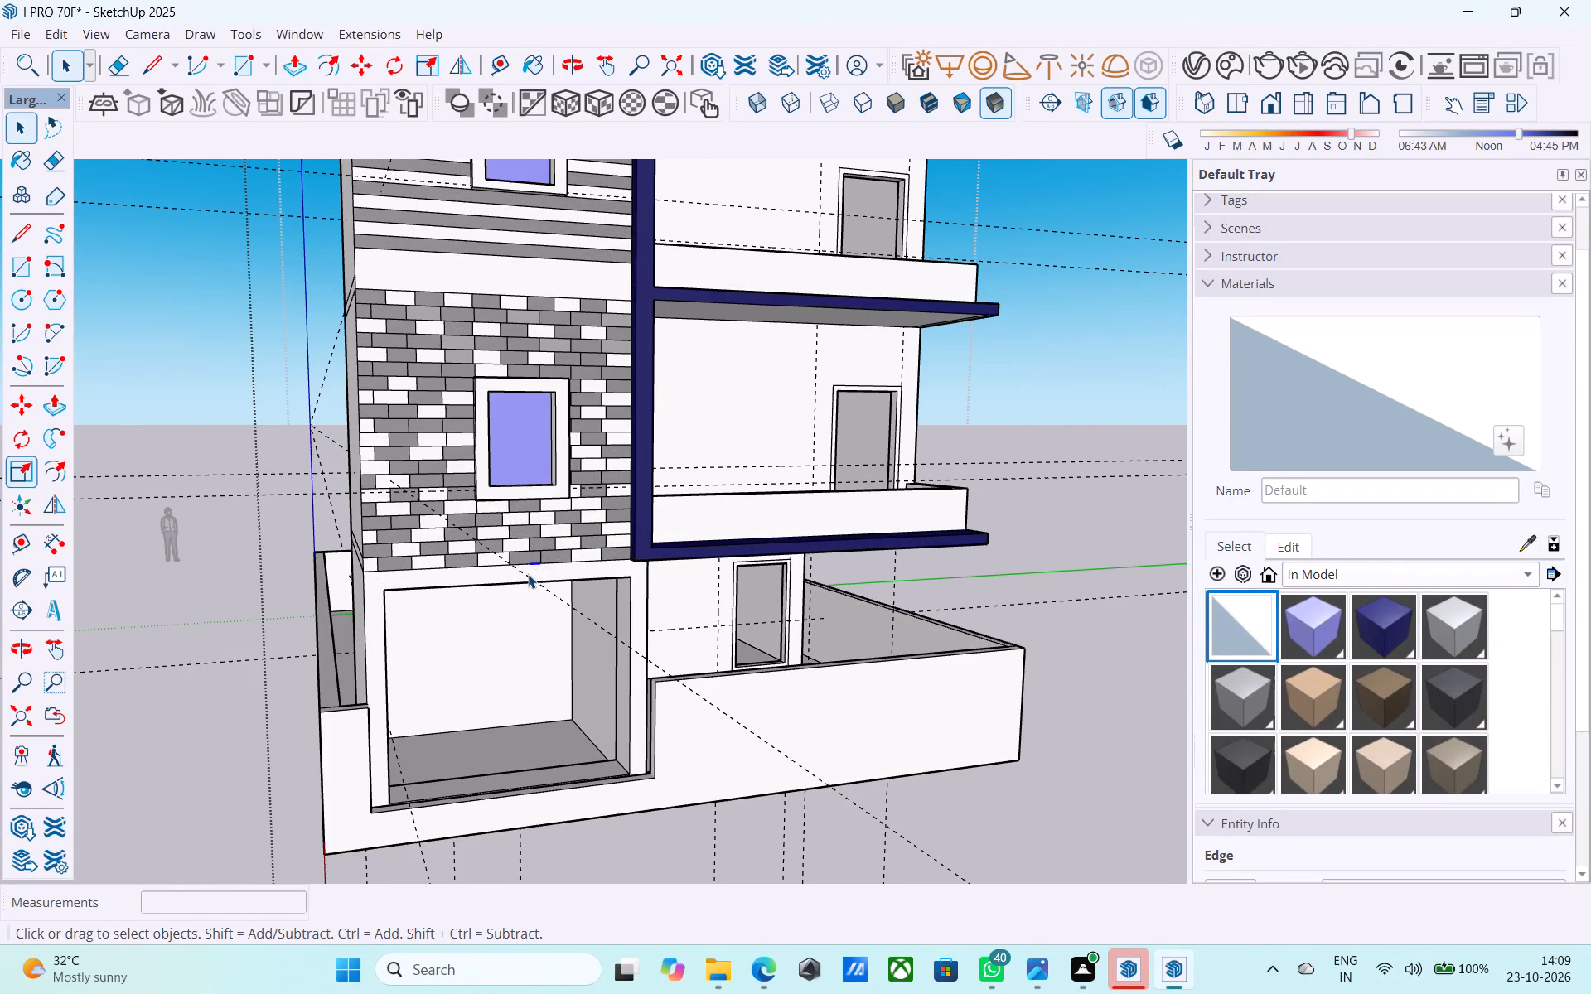
{"action": "scroll", "coordinate": [525, 577], "scroll_direction": "up", "scroll_amount": 3}
{"action": "left_click", "coordinate": [525, 577]}
{"action": "key", "text": "p"}
{"action": "left_click", "coordinate": [525, 577]}
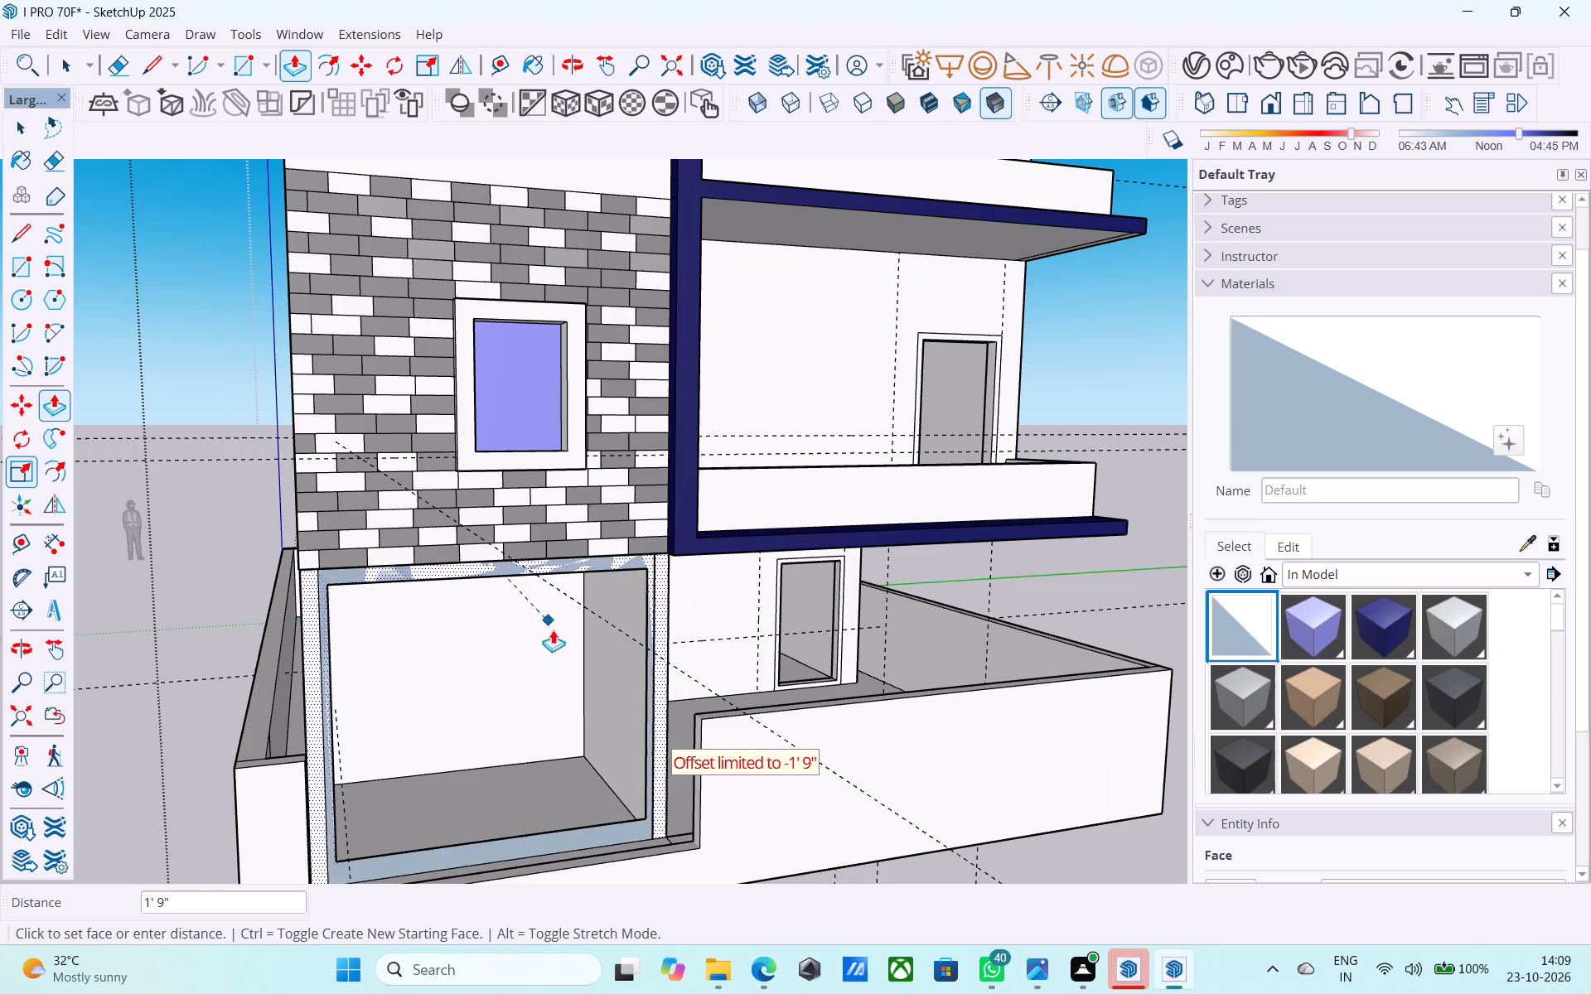
{"action": "left_click", "coordinate": [793, 709]}
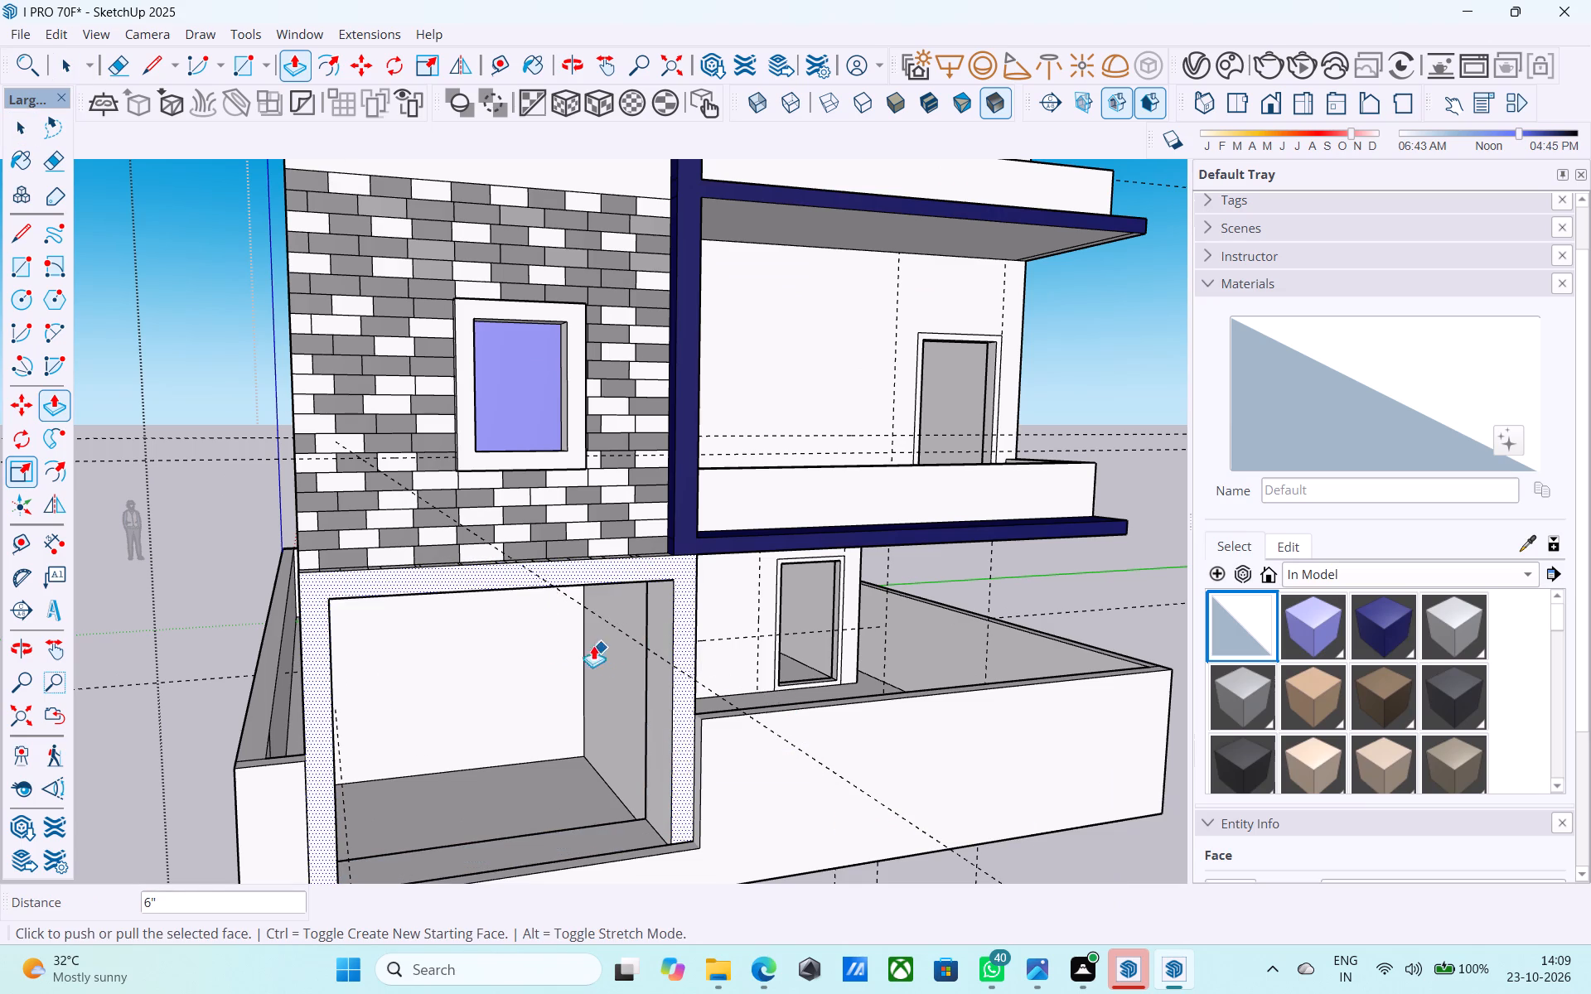
Pull the same frame face outward another 6" so it is flush with the front boundary wall's outer face.
{"action": "left_click", "coordinate": [556, 578]}
{"action": "scroll", "coordinate": [764, 692], "scroll_direction": "down", "scroll_amount": 6}
{"action": "middle_click_drag", "start_coordinate": [735, 672], "coordinate": [409, 595]}
{"action": "scroll", "coordinate": [409, 595], "scroll_direction": "down", "scroll_amount": 6}
{"action": "left_click", "coordinate": [859, 739]}
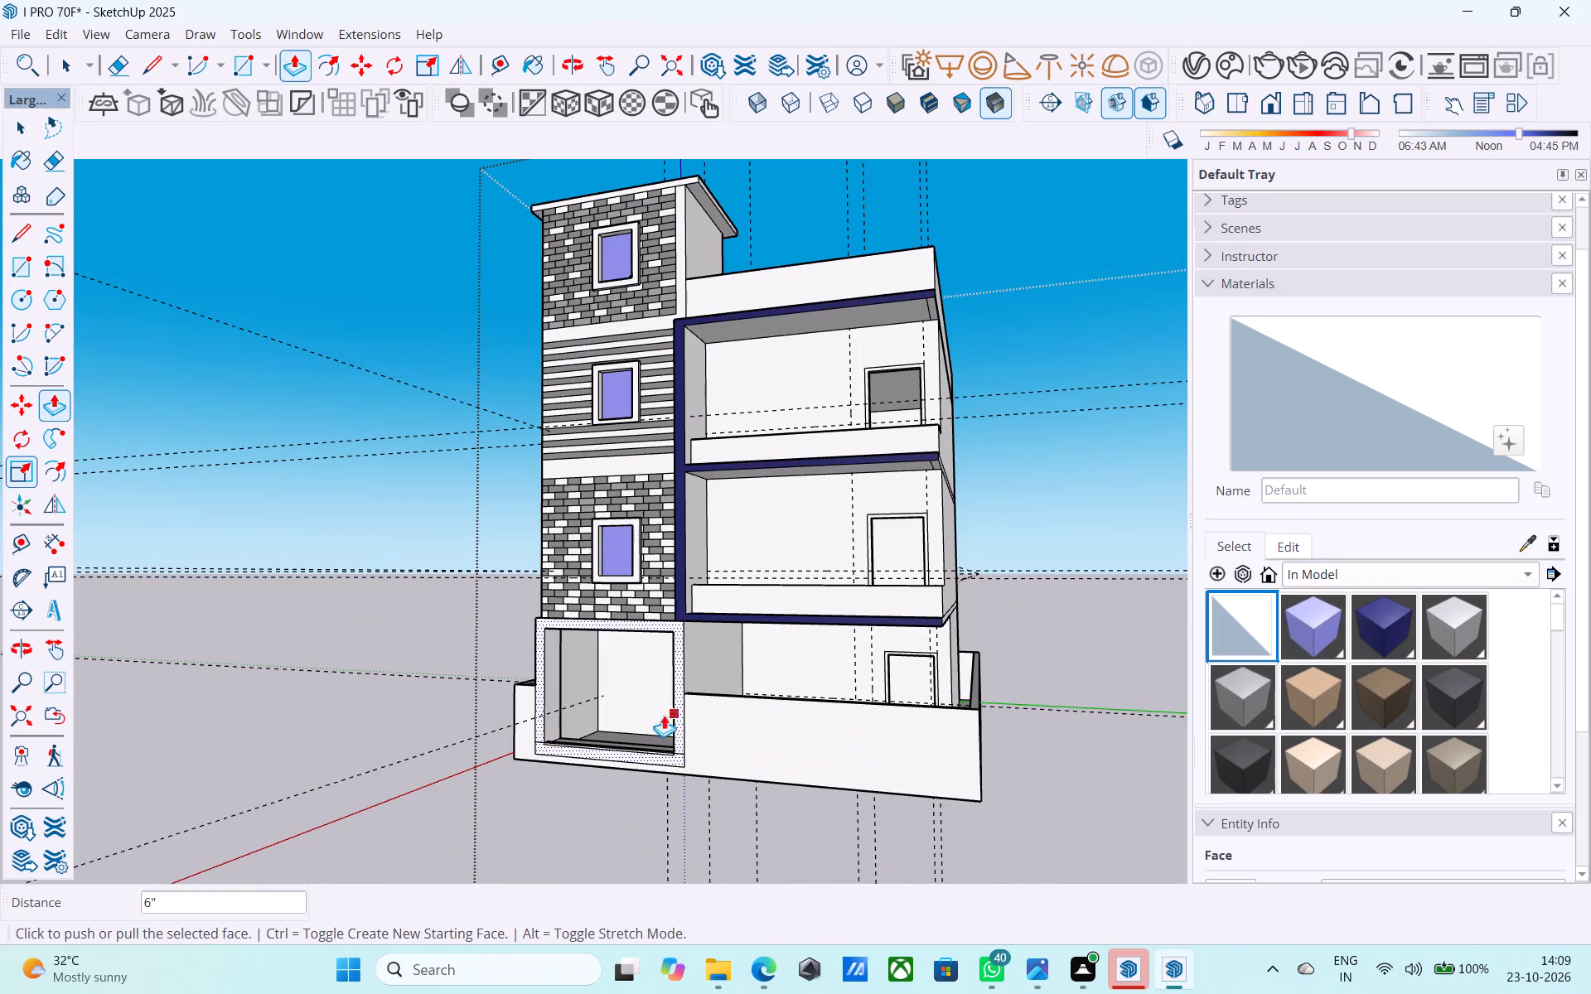
Push the raised sill strip at the front of the tower opening down 9 1/4" to the room's floor level.
{"action": "scroll", "coordinate": [664, 715], "scroll_direction": "up", "scroll_amount": 6}
{"action": "middle_click_drag", "start_coordinate": [718, 741], "coordinate": [1023, 720]}
{"action": "scroll", "coordinate": [799, 659], "scroll_direction": "down", "scroll_amount": 6}
{"action": "middle_click_drag", "start_coordinate": [792, 687], "coordinate": [957, 773]}
{"action": "scroll", "coordinate": [945, 781], "scroll_direction": "up", "scroll_amount": 13}
{"action": "middle_click_drag", "start_coordinate": [877, 823], "coordinate": [860, 814]}
{"action": "middle_click_drag", "start_coordinate": [852, 814], "coordinate": [829, 712]}
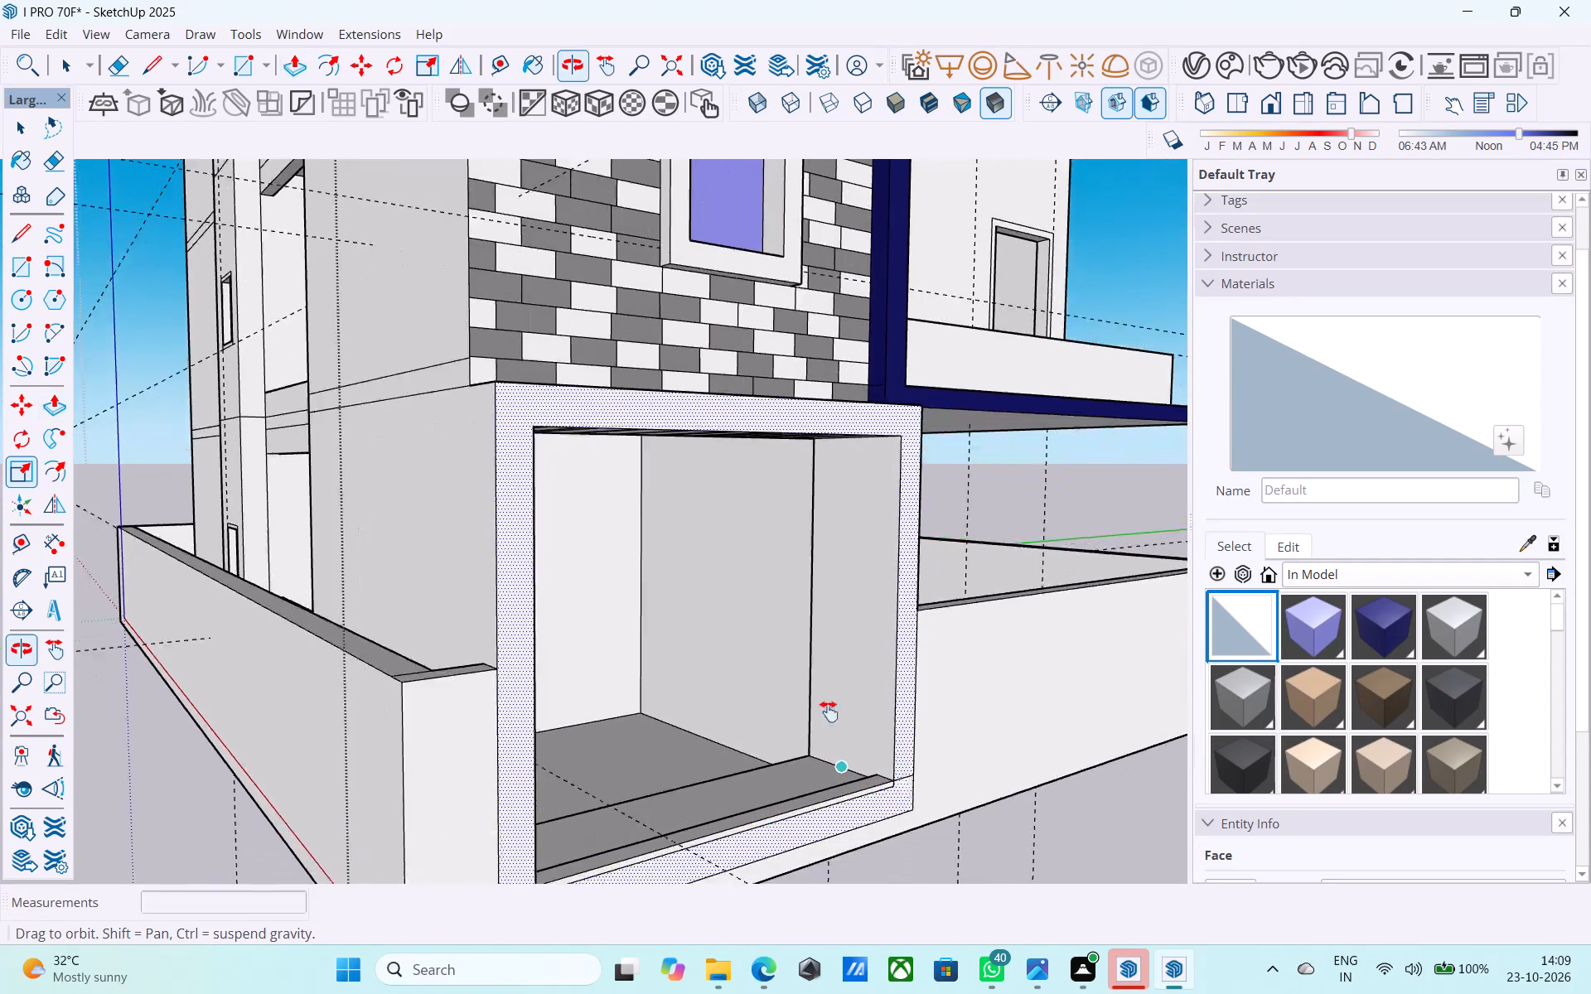
{"action": "middle_click_drag", "start_coordinate": [829, 712], "coordinate": [844, 849]}
{"action": "key", "text": "space"}
{"action": "left_click", "coordinate": [716, 712]}
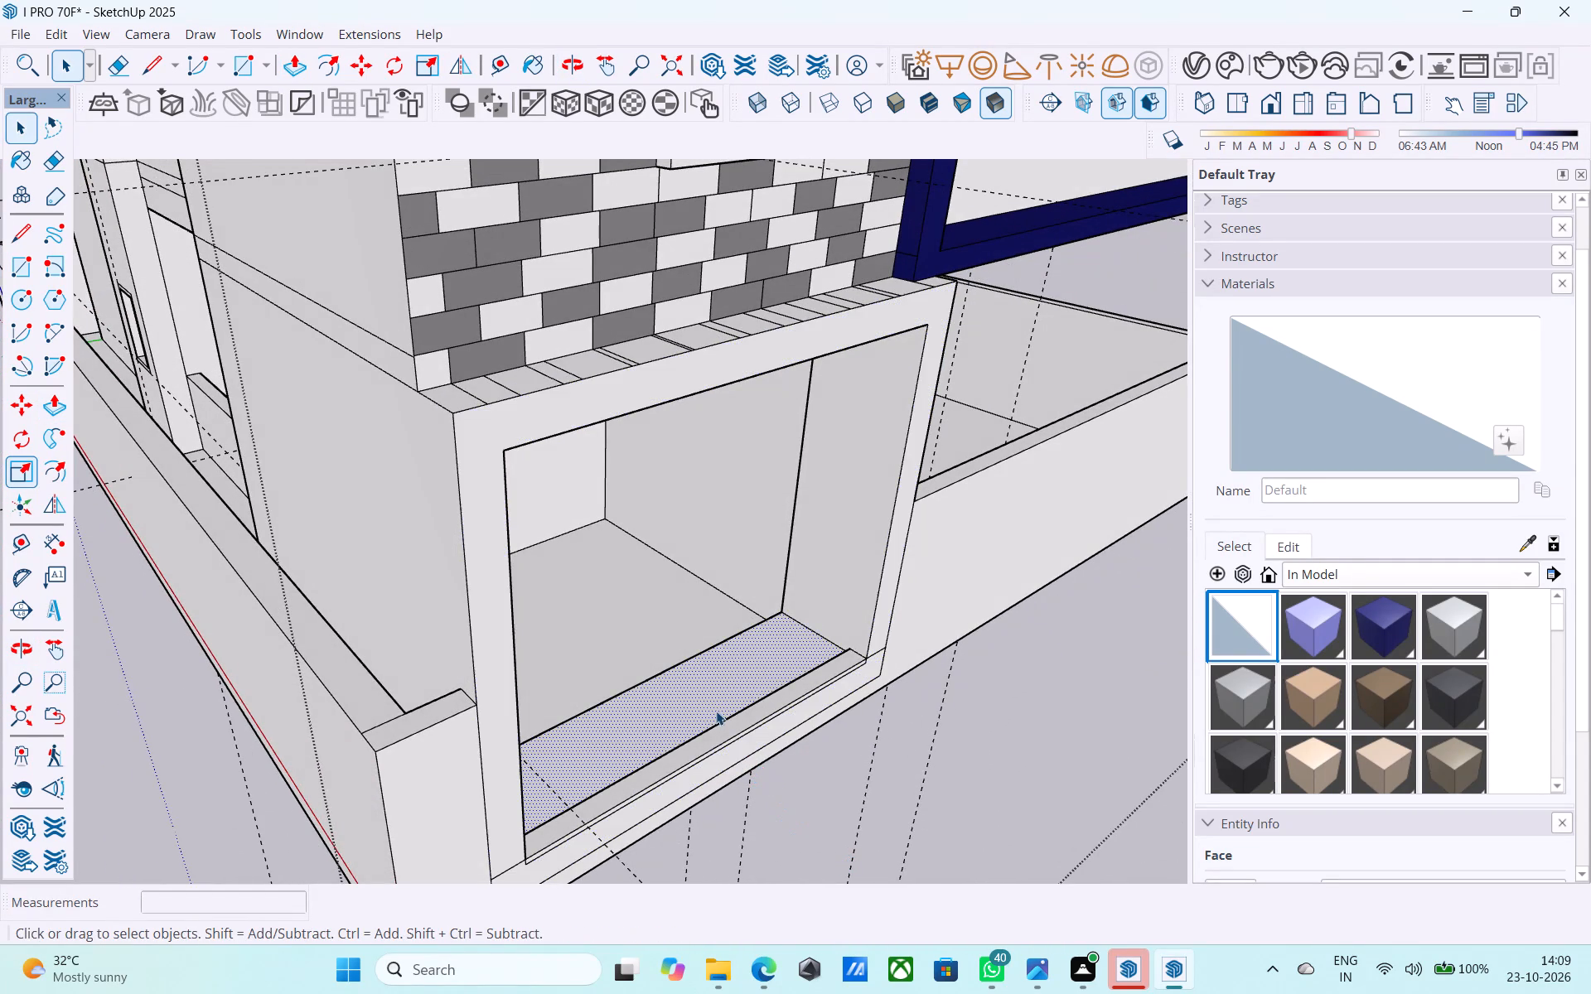
{"action": "key", "text": "p"}
{"action": "left_click", "coordinate": [715, 711]}
{"action": "key", "text": "space"}
{"action": "left_click", "coordinate": [648, 691]}
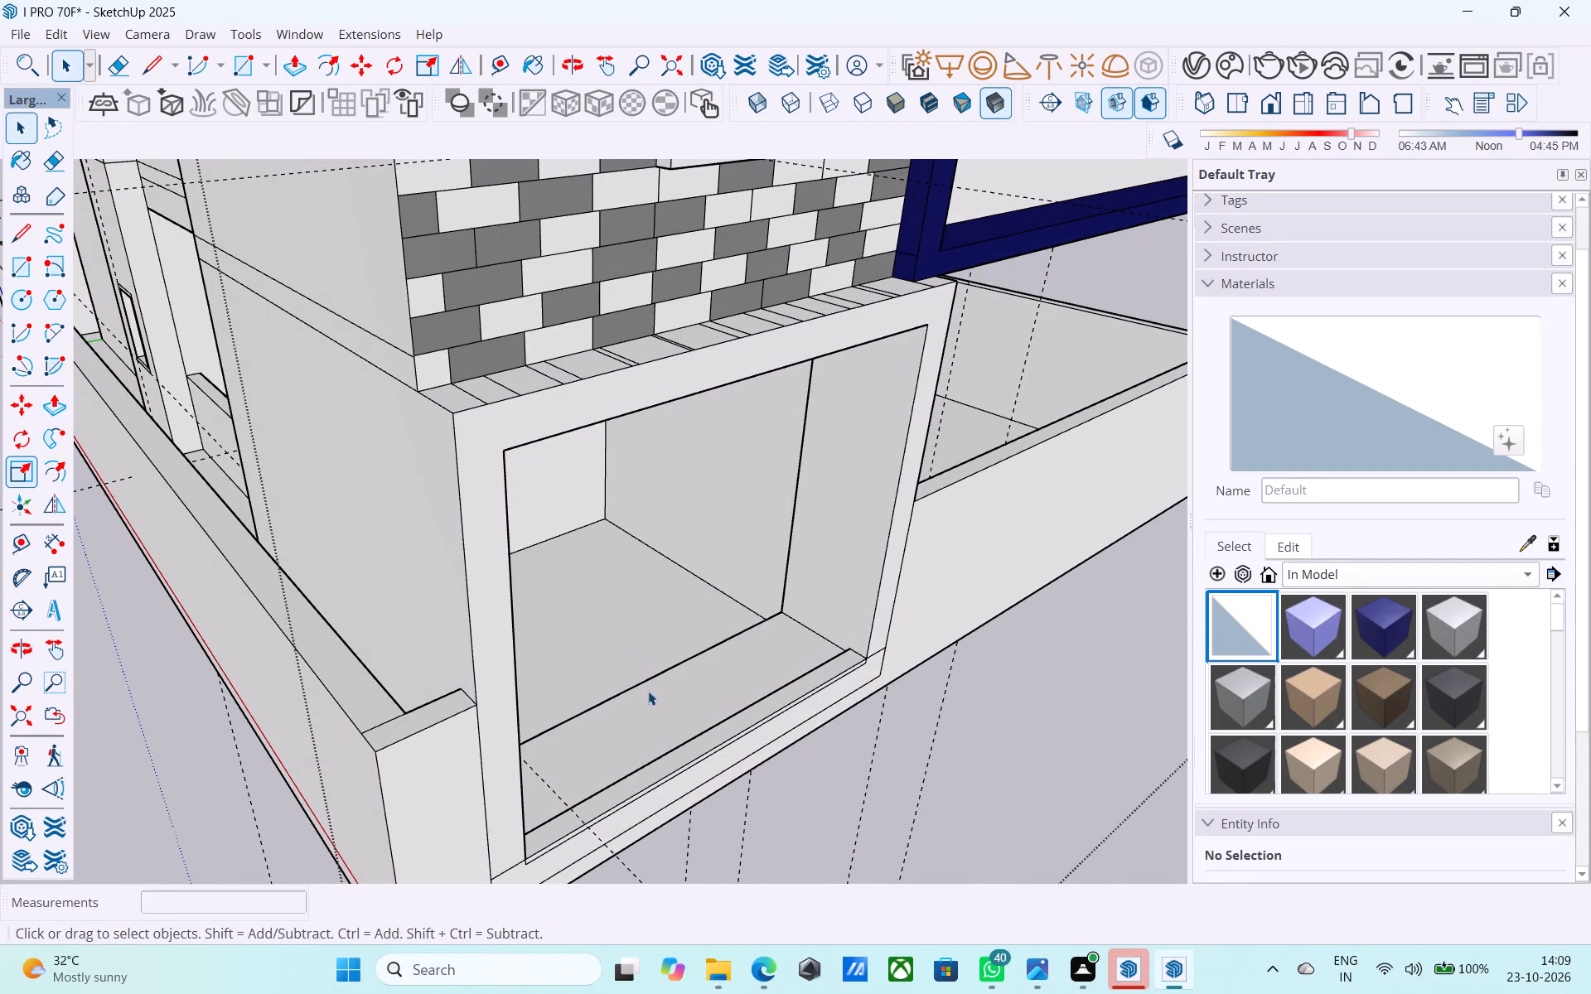
{"action": "key", "text": "p"}
{"action": "left_click", "coordinate": [636, 683]}
{"action": "left_click", "coordinate": [586, 659]}
{"action": "scroll", "coordinate": [591, 662], "scroll_direction": "up", "scroll_amount": 3}
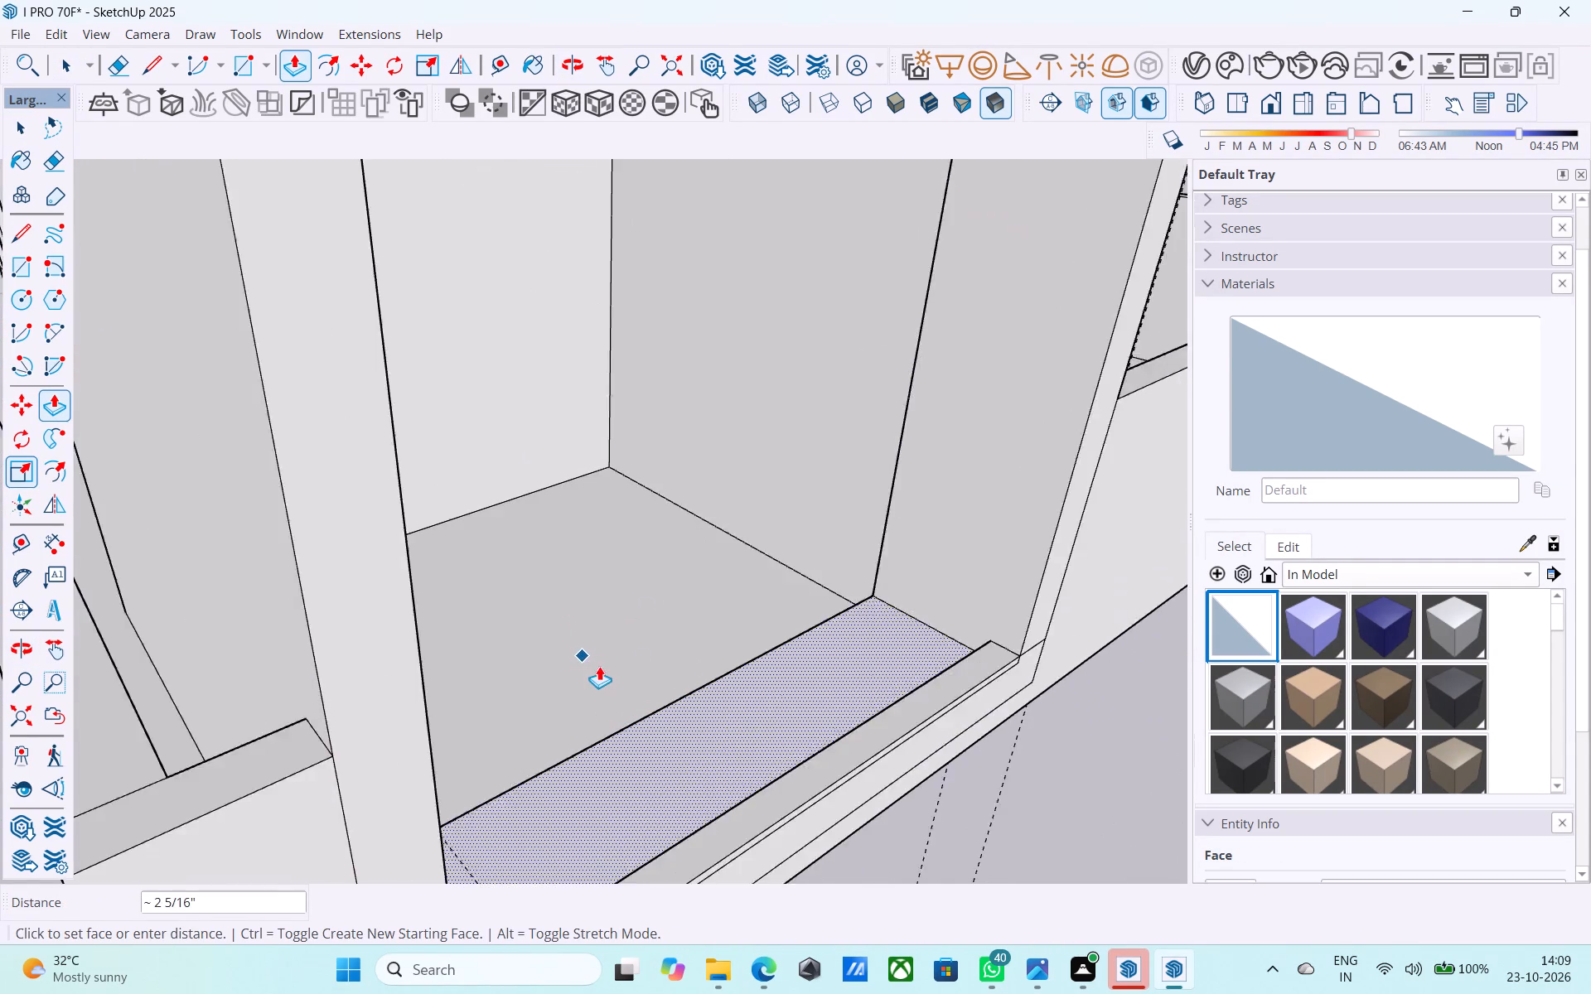
{"action": "scroll", "coordinate": [599, 666], "scroll_direction": "up", "scroll_amount": 3}
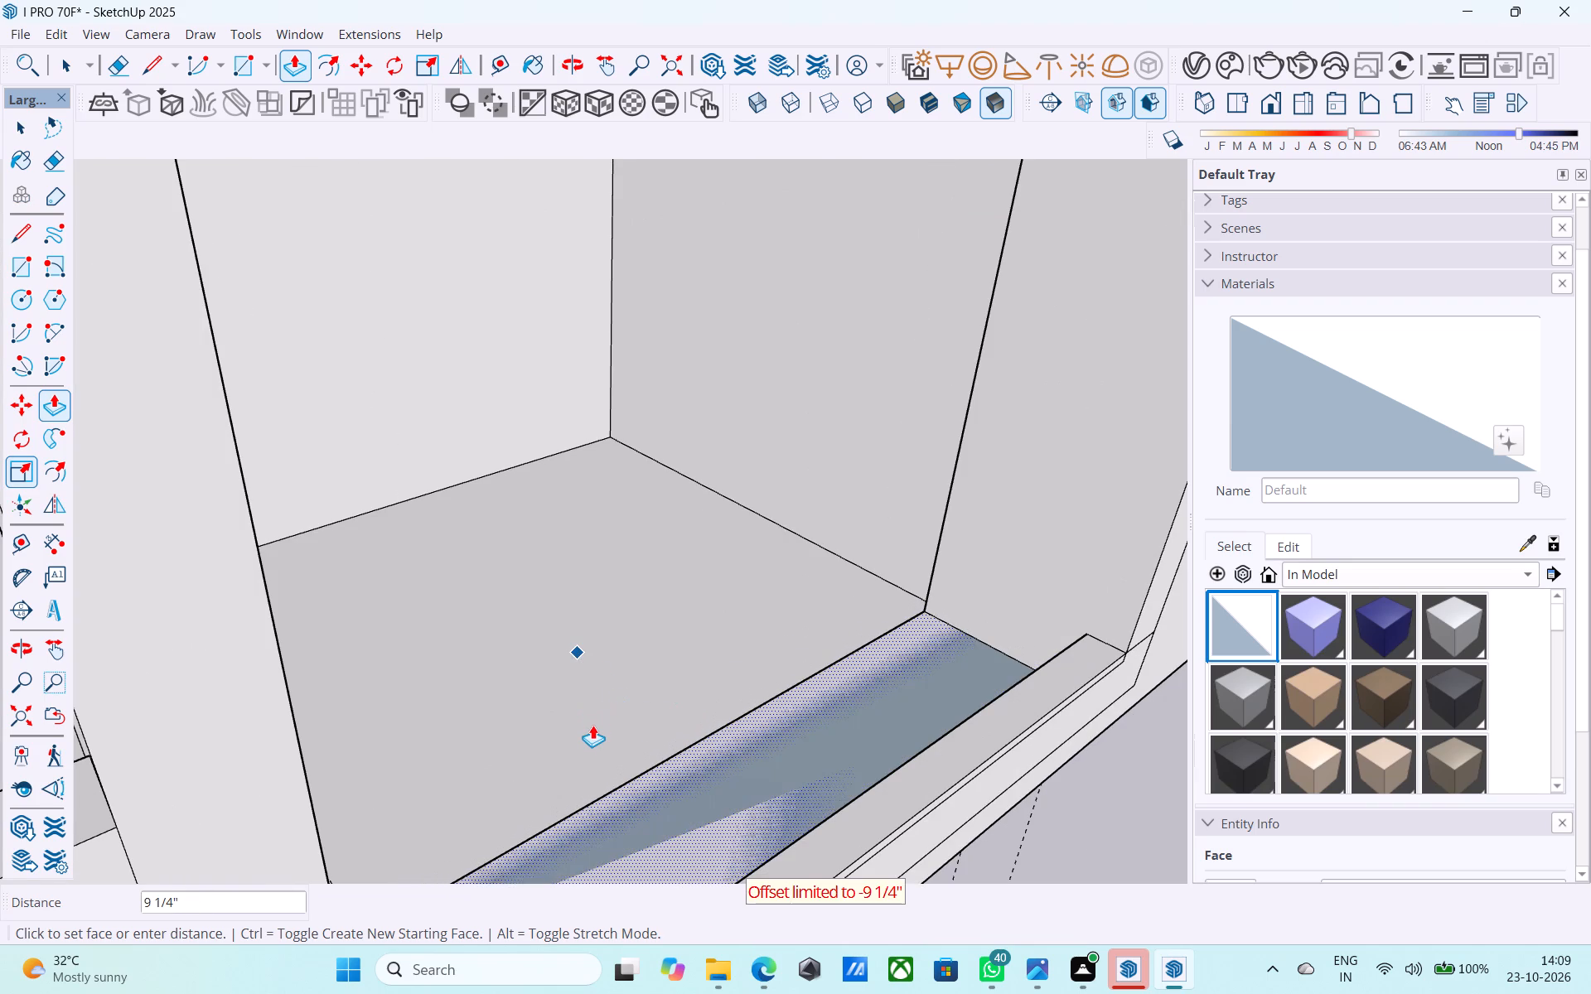
{"action": "left_click", "coordinate": [592, 725]}
Erase the leftover edge between the lowered sill strip and the room floor.
{"action": "scroll", "coordinate": [594, 726], "scroll_direction": "down", "scroll_amount": 6}
{"action": "scroll", "coordinate": [621, 745], "scroll_direction": "up", "scroll_amount": 6}
{"action": "key", "text": "e"}
{"action": "left_click_drag", "start_coordinate": [623, 745], "coordinate": [595, 722]}
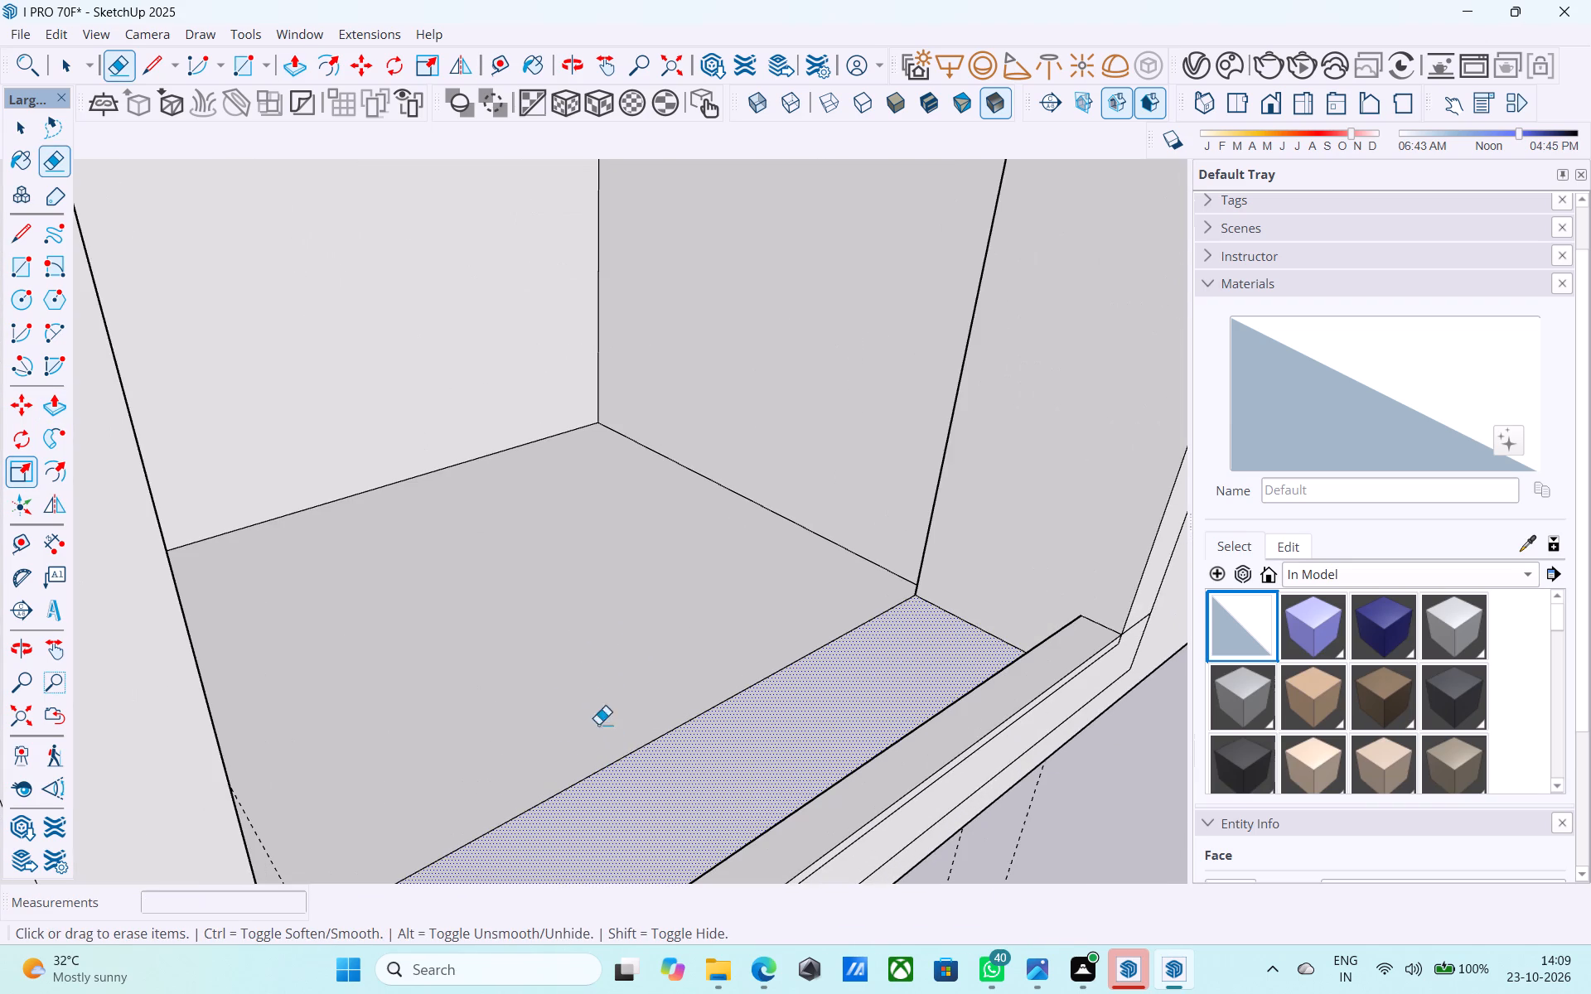
{"action": "left_click_drag", "start_coordinate": [615, 747], "coordinate": [646, 779]}
Erase the frame's outline edges where they overlap the boundary wall's outer face, beside and below the tower opening.
{"action": "scroll", "coordinate": [580, 709], "scroll_direction": "down", "scroll_amount": 12}
{"action": "middle_click_drag", "start_coordinate": [663, 683], "coordinate": [502, 635]}
{"action": "scroll", "coordinate": [784, 600], "scroll_direction": "down", "scroll_amount": 6}
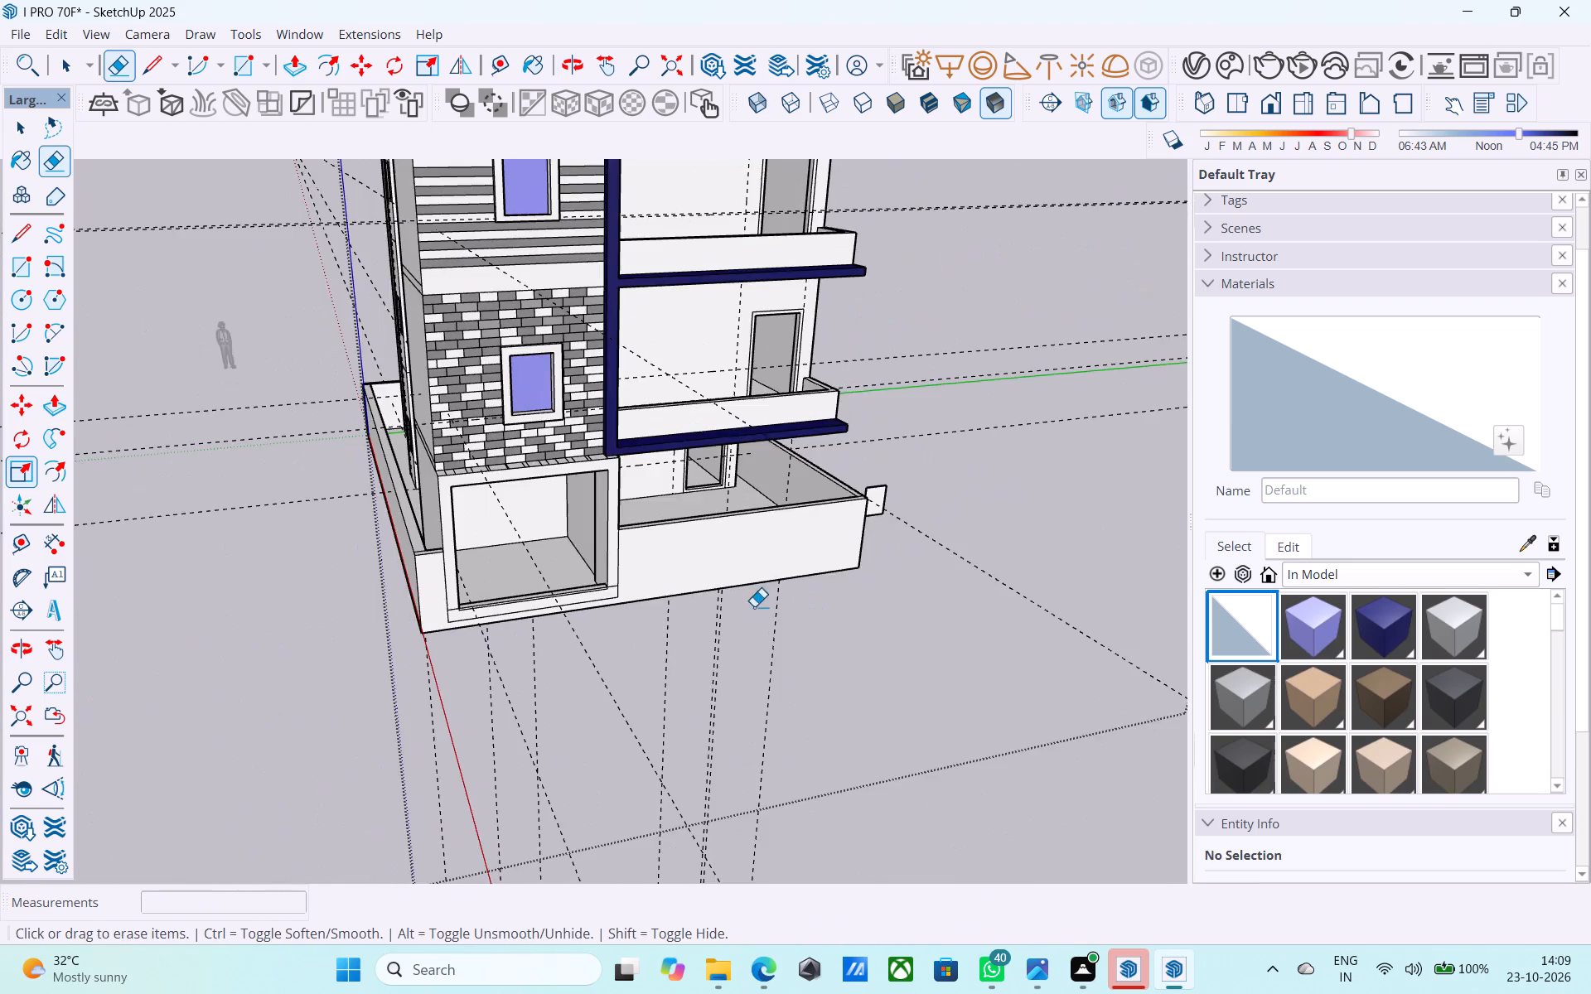
{"action": "middle_click_drag", "start_coordinate": [601, 610], "coordinate": [717, 594]}
{"action": "scroll", "coordinate": [495, 628], "scroll_direction": "up", "scroll_amount": 5}
{"action": "middle_click_drag", "start_coordinate": [503, 636], "coordinate": [811, 628]}
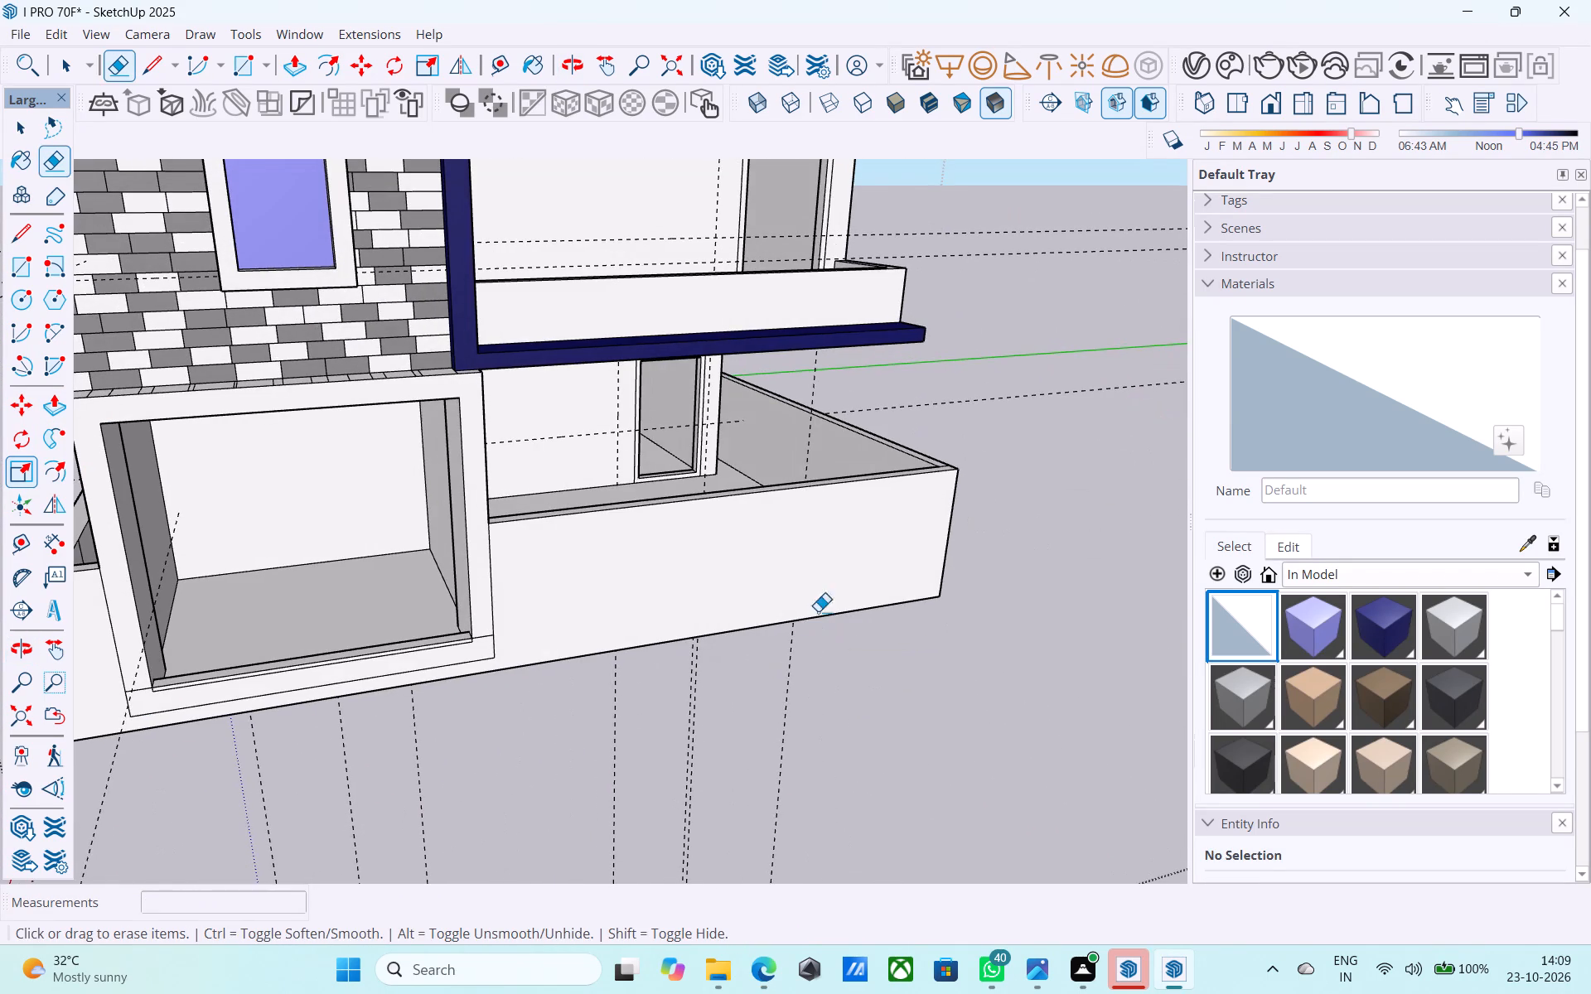
{"action": "middle_click_drag", "start_coordinate": [413, 668], "coordinate": [550, 646]}
{"action": "scroll", "coordinate": [312, 694], "scroll_direction": "up", "scroll_amount": 5}
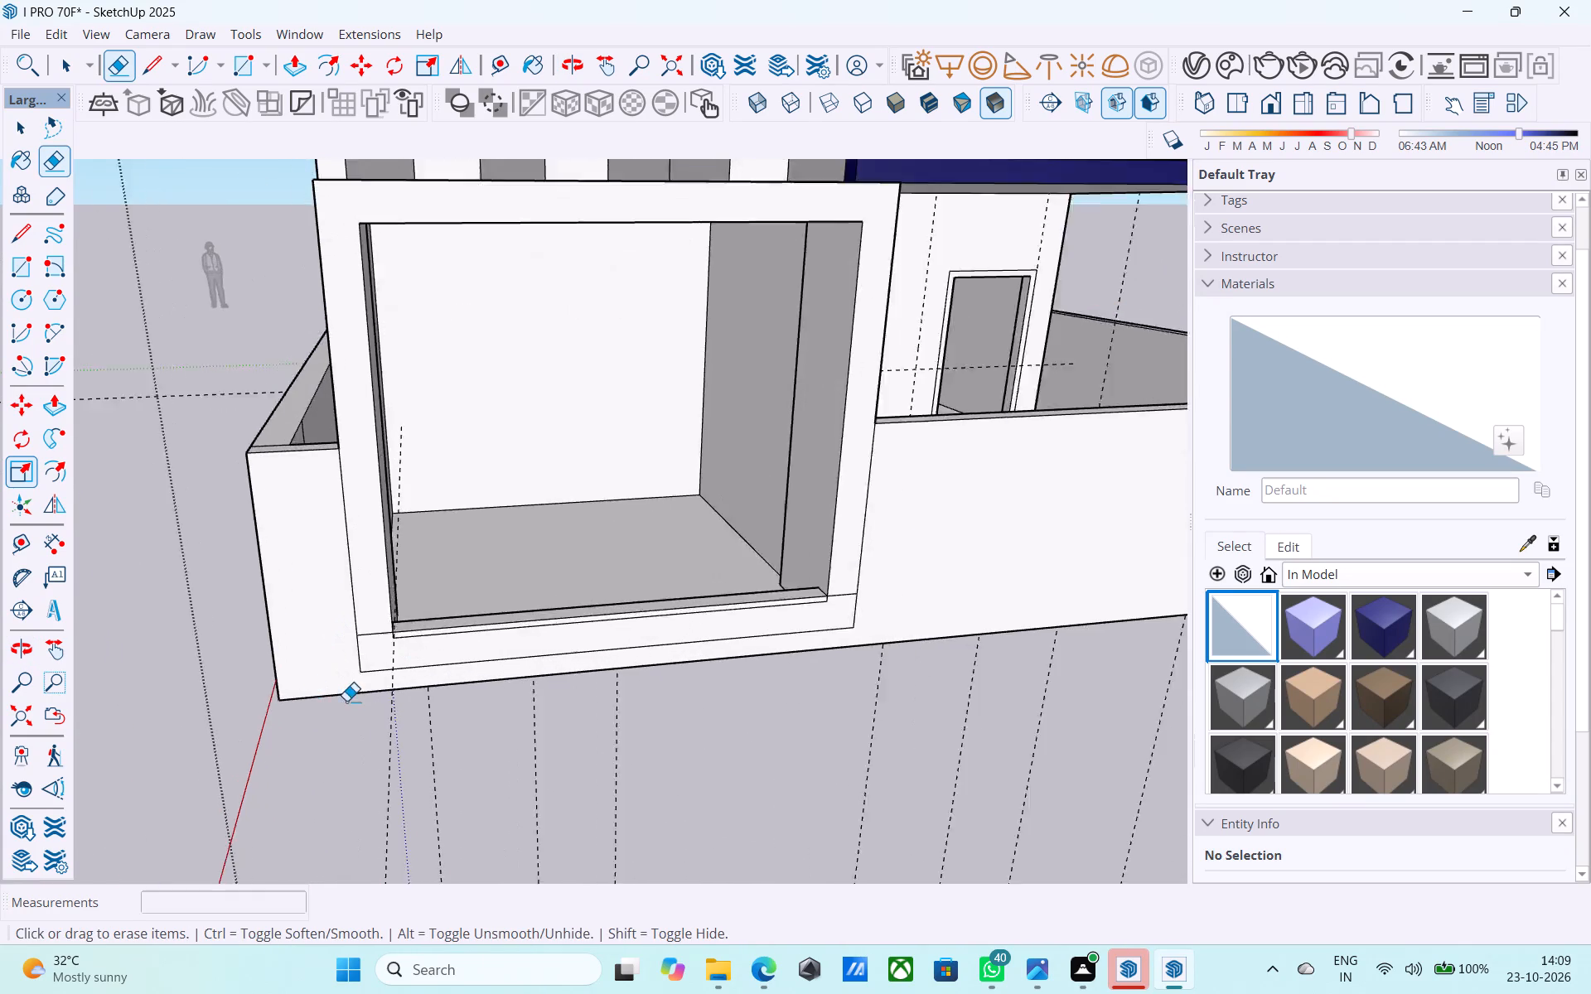
{"action": "scroll", "coordinate": [346, 701], "scroll_direction": "up", "scroll_amount": 7}
{"action": "left_click_drag", "start_coordinate": [387, 601], "coordinate": [395, 562]}
{"action": "scroll", "coordinate": [385, 564], "scroll_direction": "down", "scroll_amount": 11}
{"action": "middle_click_drag", "start_coordinate": [396, 672], "coordinate": [401, 746], "text": "shift"}
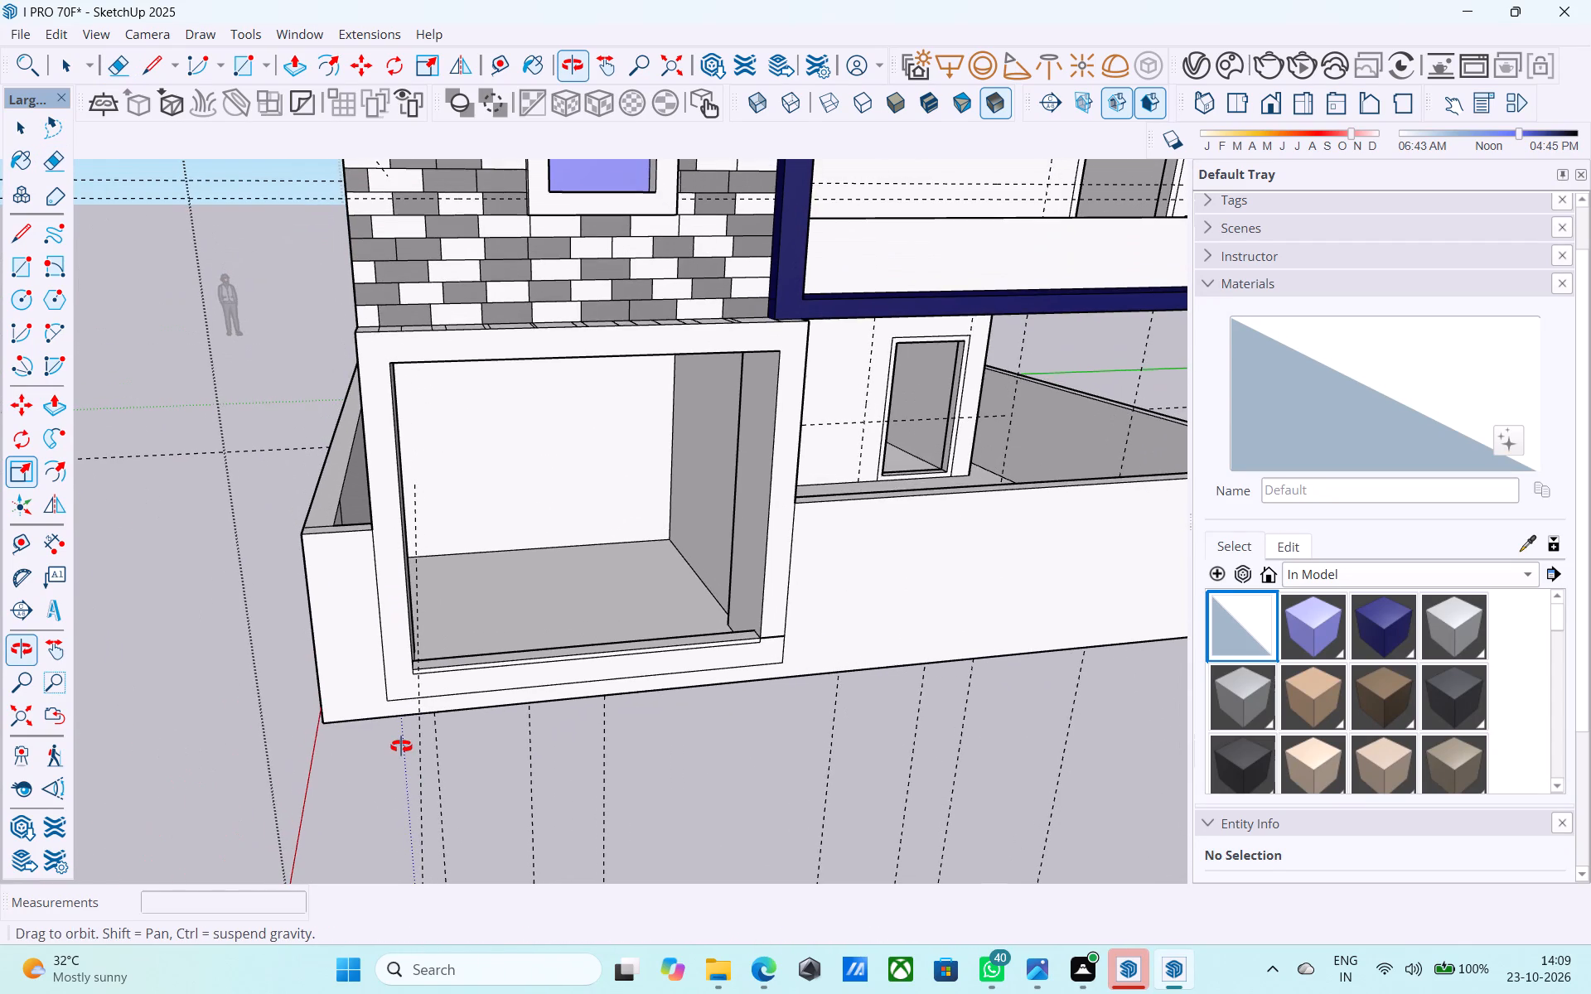
{"action": "middle_click_drag", "start_coordinate": [401, 746], "coordinate": [436, 739], "text": "shift"}
{"action": "scroll", "coordinate": [427, 707], "scroll_direction": "up", "scroll_amount": 1}
{"action": "left_click", "coordinate": [522, 610]}
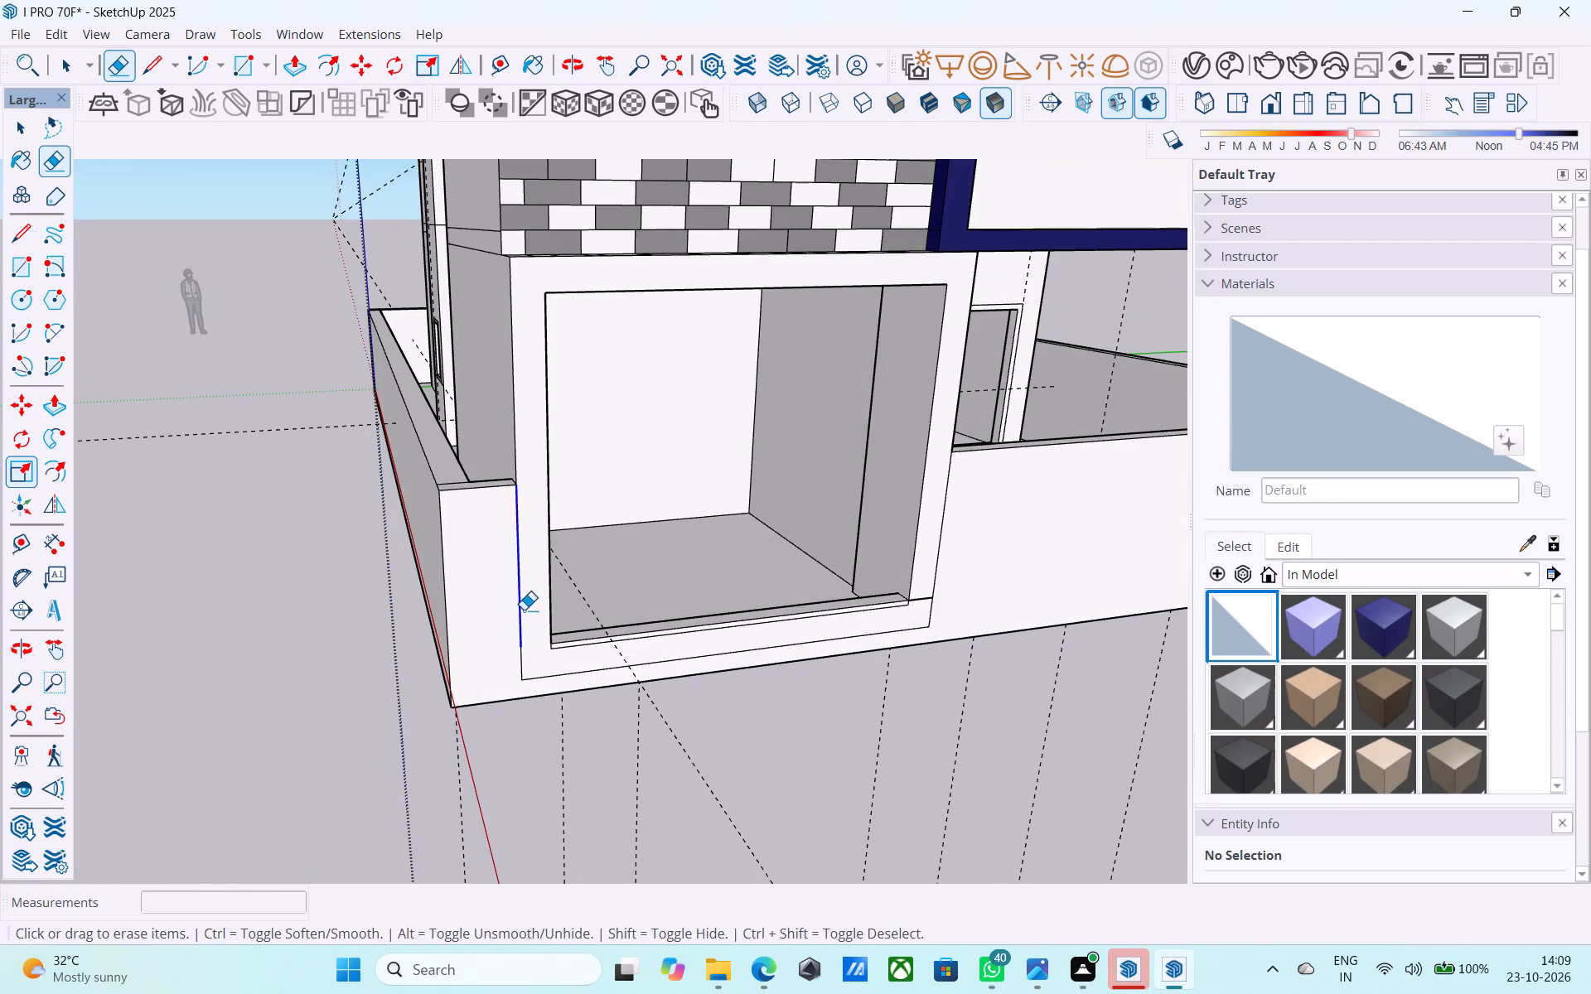
{"action": "left_click_drag", "start_coordinate": [529, 660], "coordinate": [522, 673]}
{"action": "left_click_drag", "start_coordinate": [521, 675], "coordinate": [530, 683]}
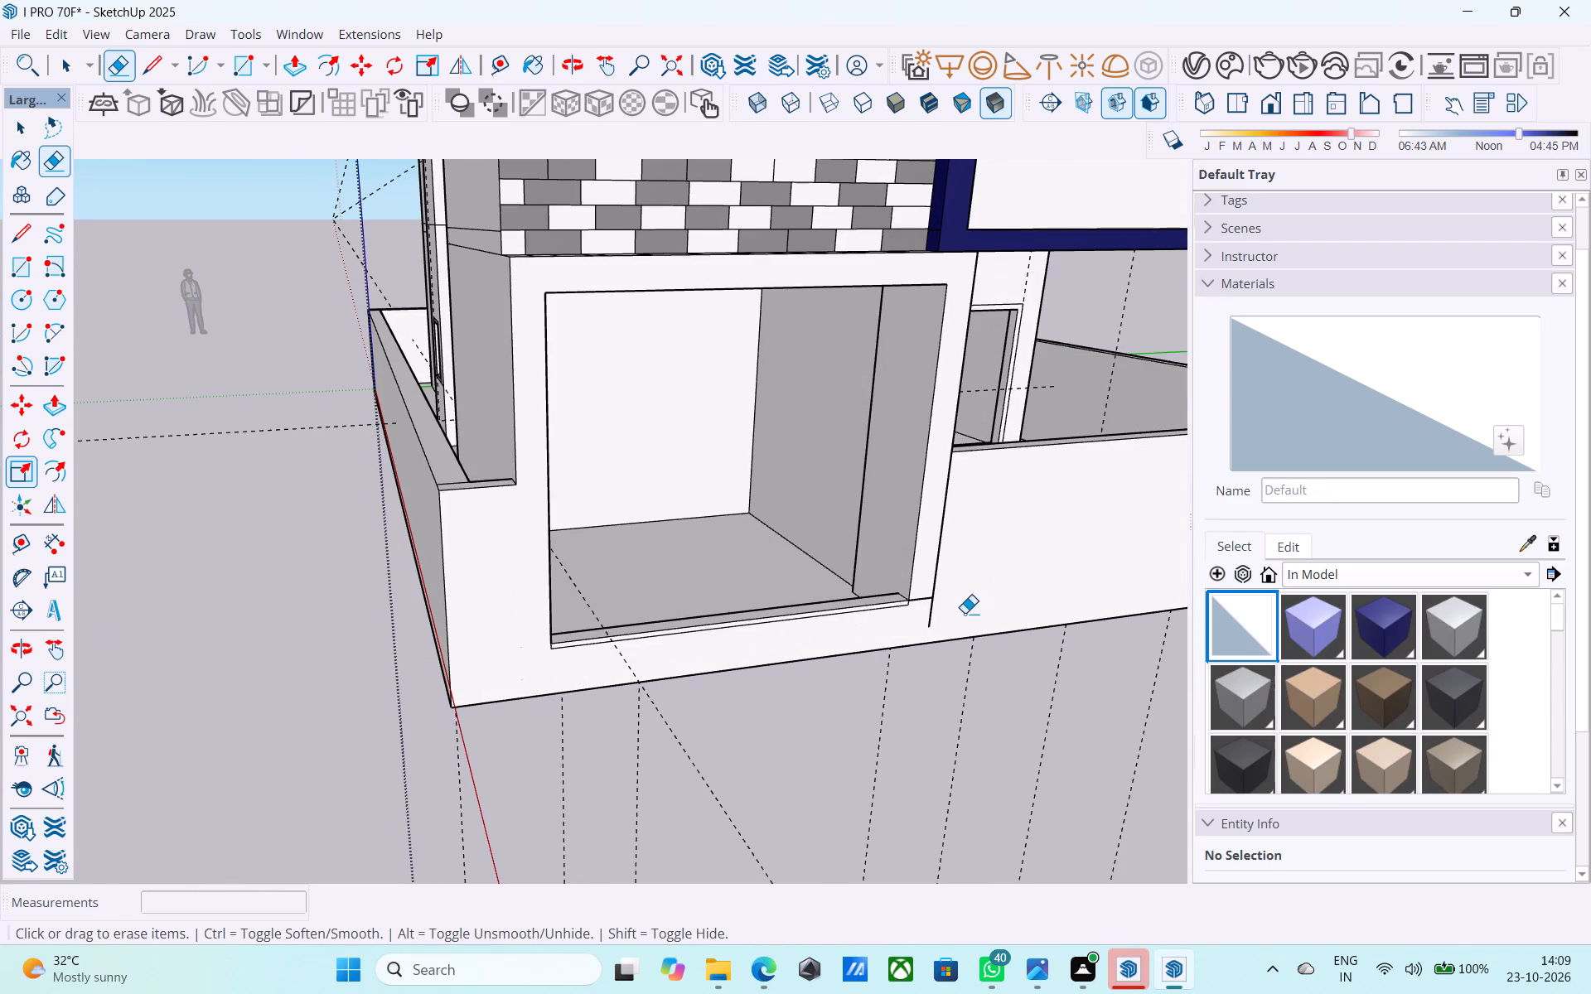
{"action": "left_click", "coordinate": [945, 616]}
{"action": "left_click", "coordinate": [930, 606]}
{"action": "left_click_drag", "start_coordinate": [928, 591], "coordinate": [928, 604]}
Erase the thin line beneath the opening's front sill and clean up the leftover edge stub at its corner.
{"action": "middle_click_drag", "start_coordinate": [923, 606], "coordinate": [914, 669]}
{"action": "scroll", "coordinate": [858, 672], "scroll_direction": "up", "scroll_amount": 3}
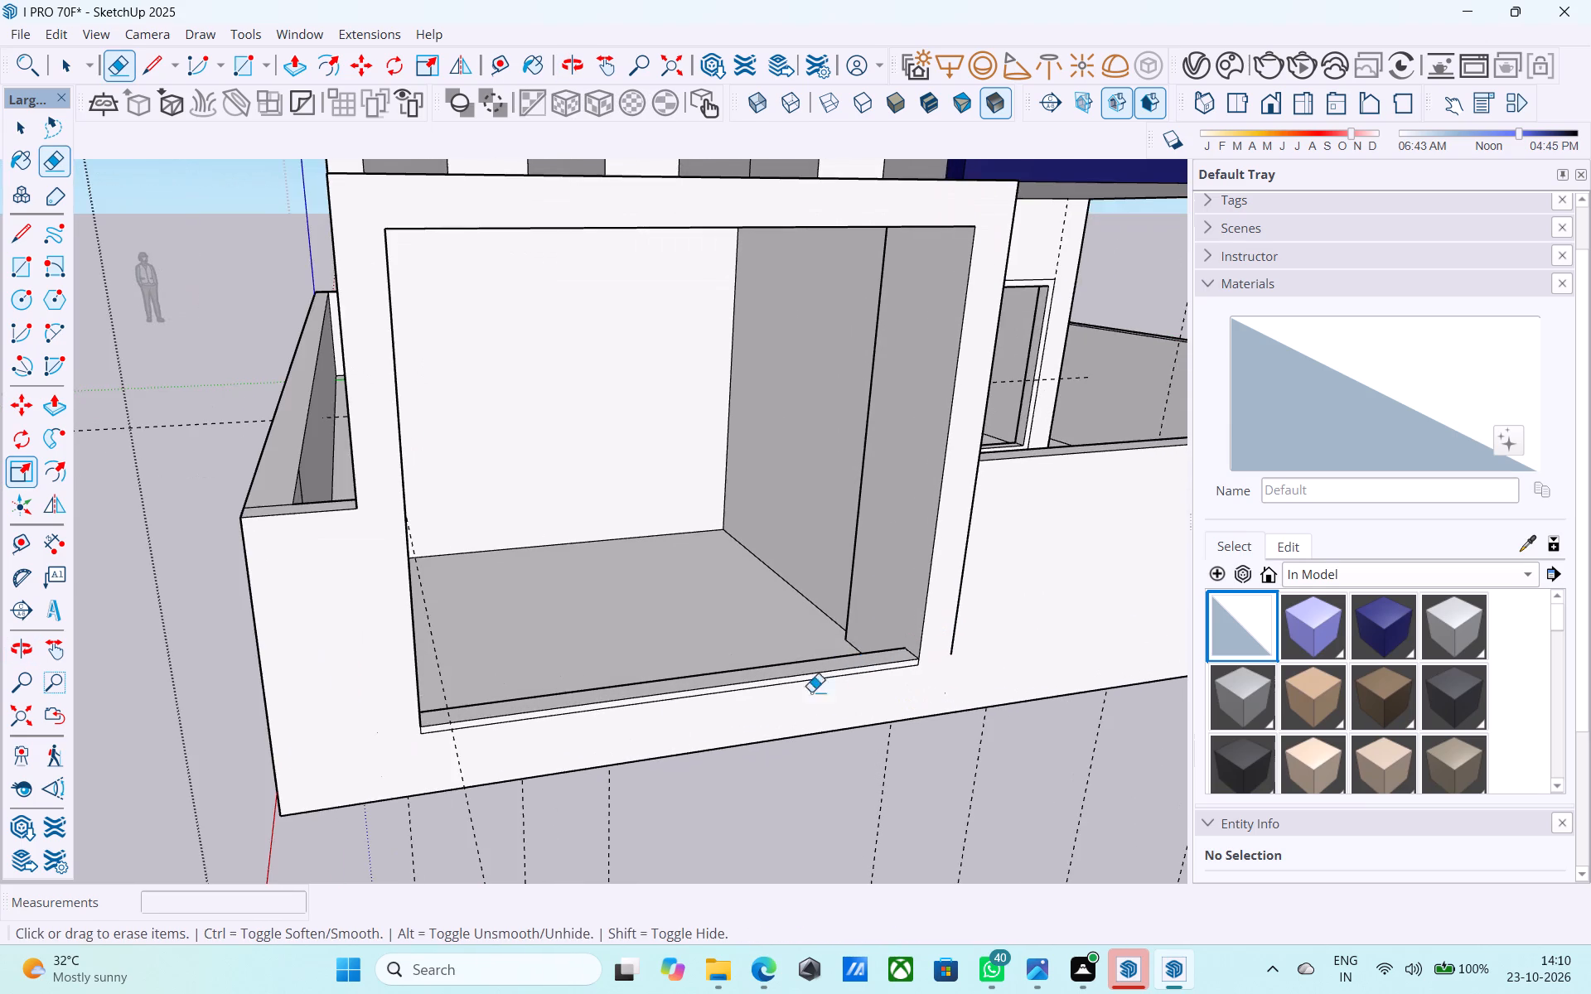
{"action": "scroll", "coordinate": [471, 778], "scroll_direction": "up", "scroll_amount": 5}
{"action": "key", "text": "space"}
{"action": "middle_click_drag", "start_coordinate": [482, 727], "coordinate": [136, 775]}
{"action": "scroll", "coordinate": [404, 691], "scroll_direction": "up", "scroll_amount": 3}
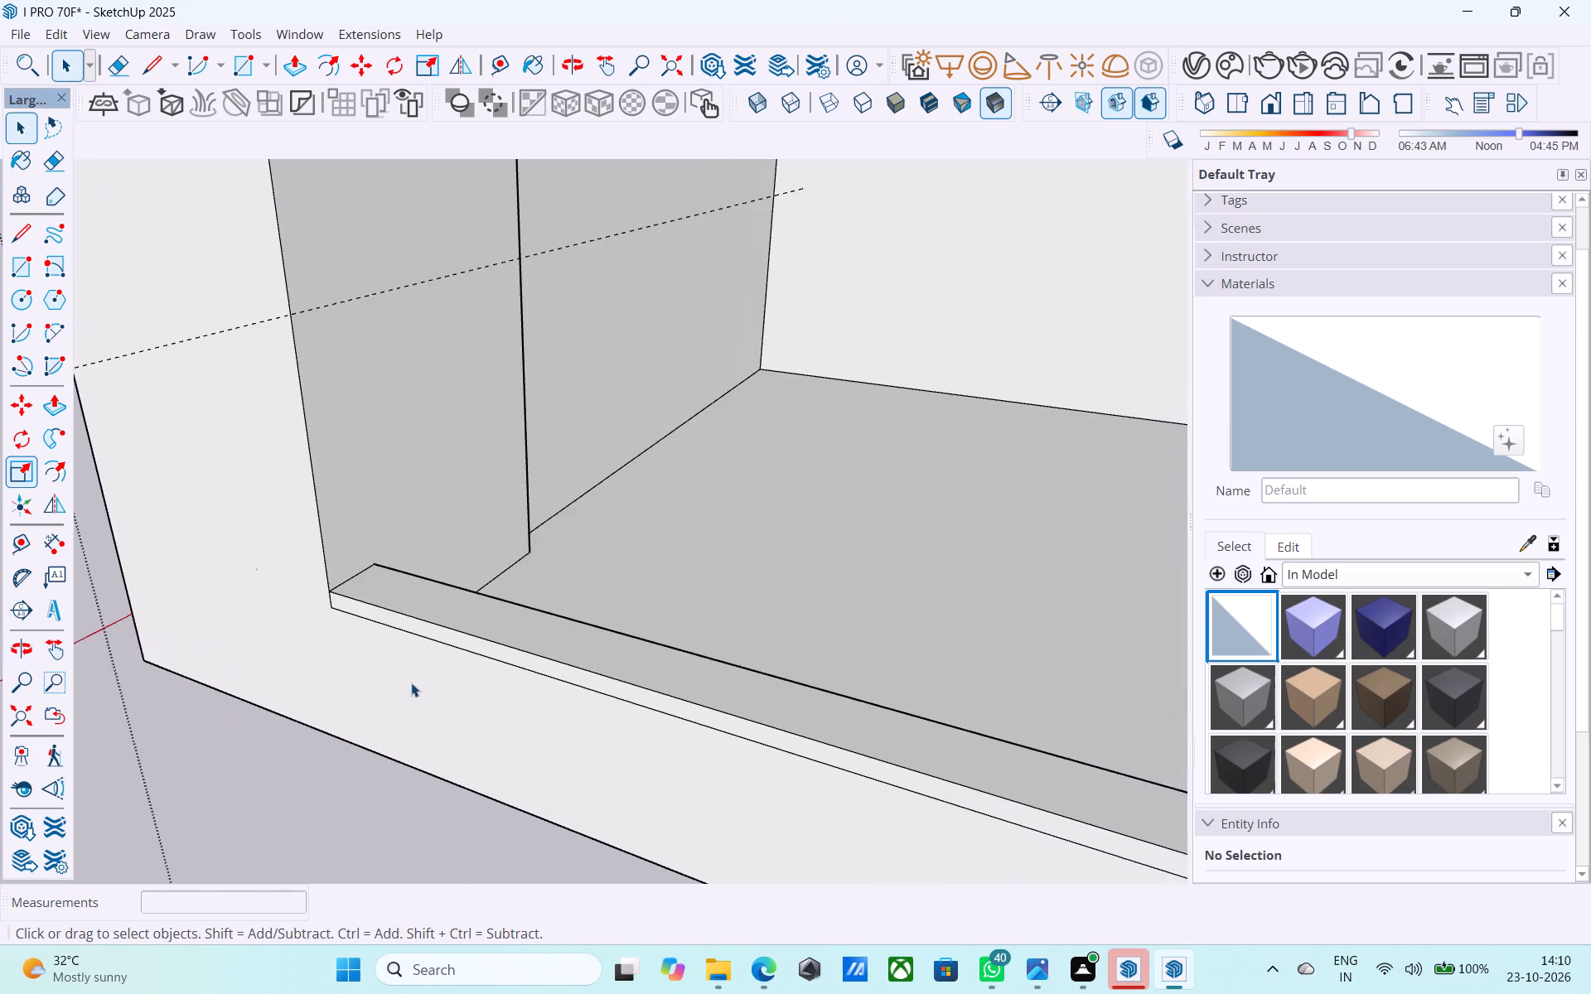
{"action": "scroll", "coordinate": [411, 683], "scroll_direction": "up", "scroll_amount": 7}
{"action": "key", "text": "e"}
{"action": "left_click", "coordinate": [437, 620]}
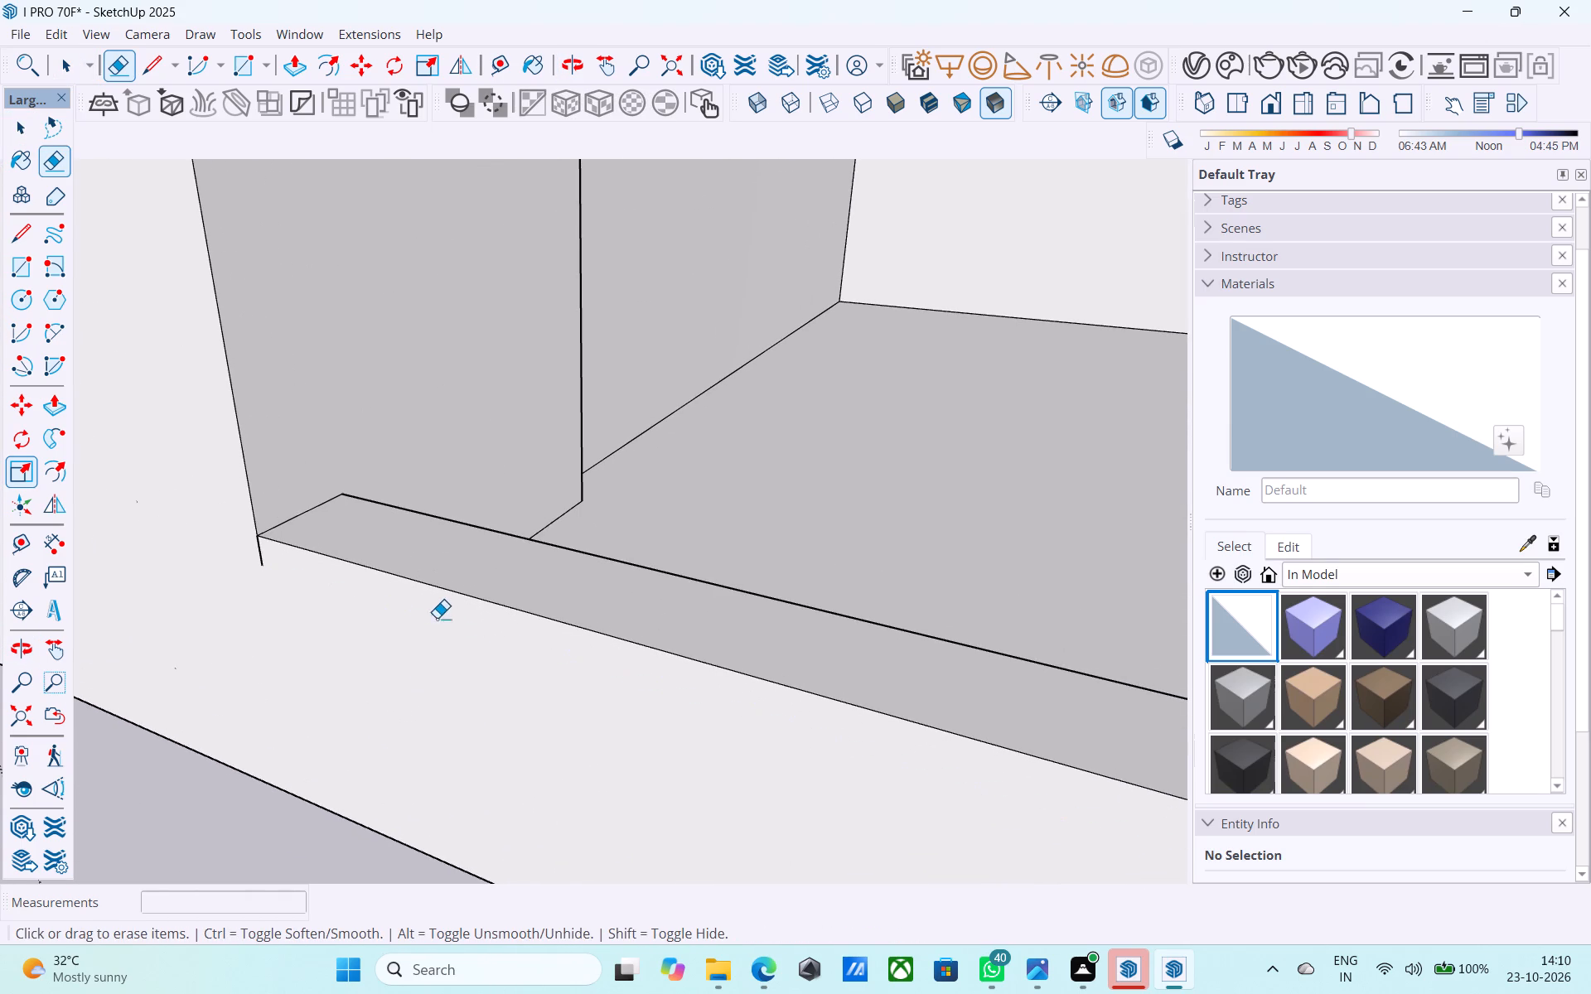
{"action": "key", "text": "space"}
{"action": "scroll", "coordinate": [281, 573], "scroll_direction": "up", "scroll_amount": 4}
{"action": "key", "text": "e"}
{"action": "left_click", "coordinate": [249, 553]}
{"action": "left_click_drag", "start_coordinate": [269, 550], "coordinate": [271, 550]}
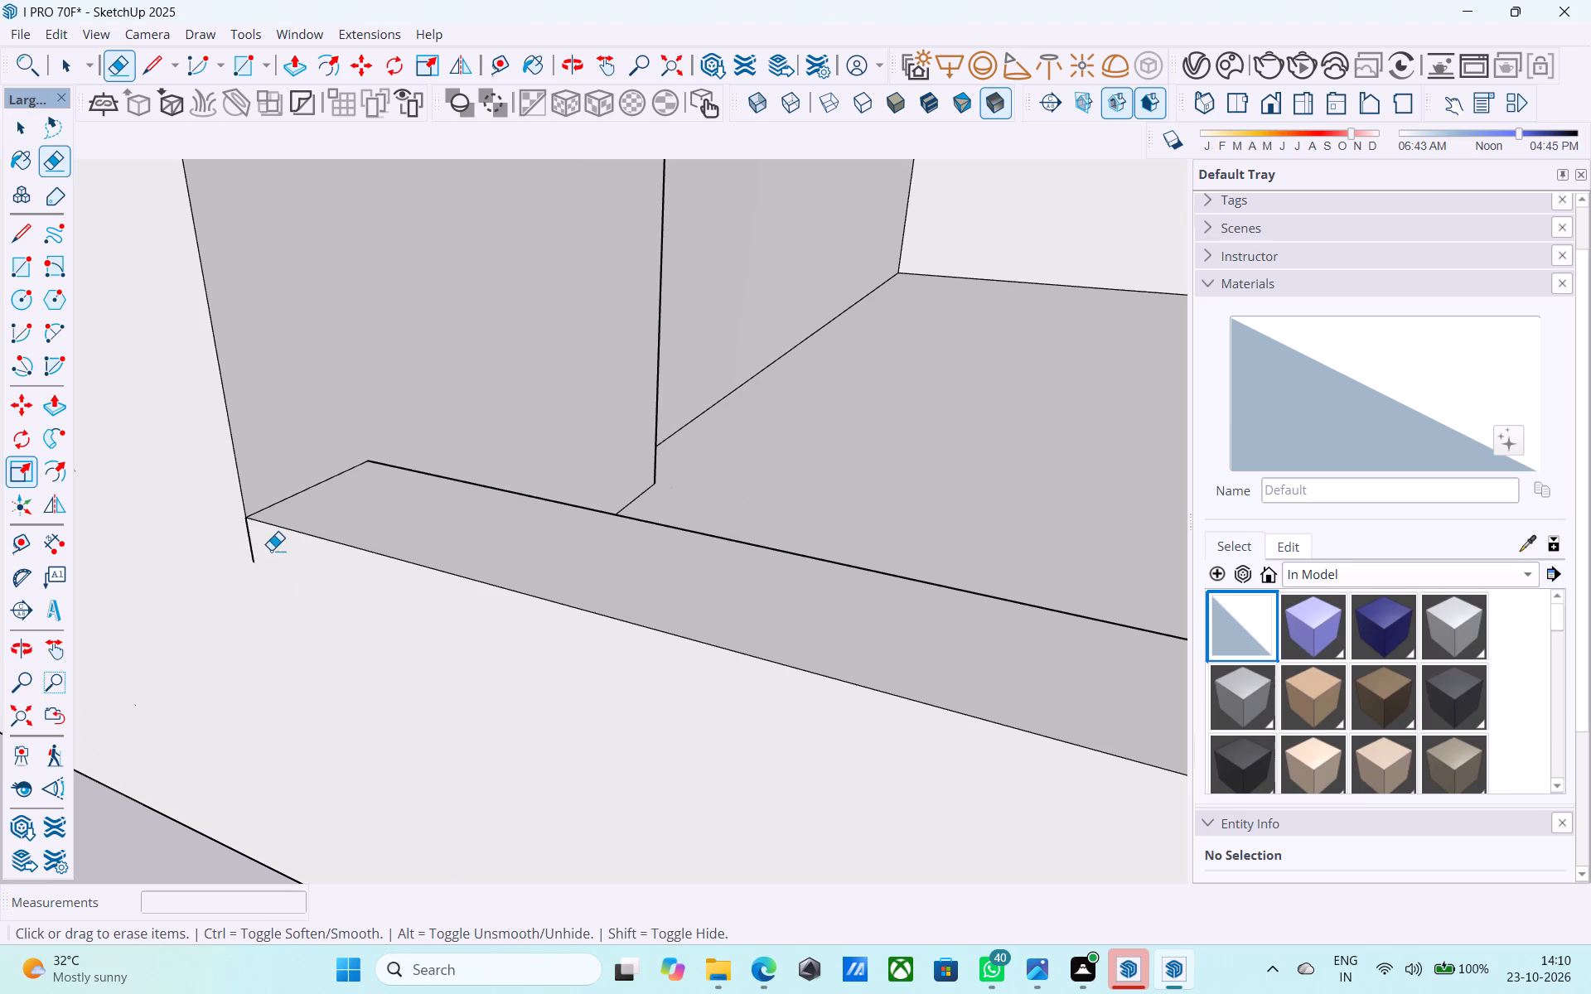
{"action": "left_click_drag", "start_coordinate": [271, 550], "coordinate": [231, 546]}
{"action": "scroll", "coordinate": [237, 566], "scroll_direction": "down", "scroll_amount": 17}
{"action": "middle_click_drag", "start_coordinate": [241, 687], "coordinate": [445, 681]}
{"action": "middle_click_drag", "start_coordinate": [731, 653], "coordinate": [974, 610]}
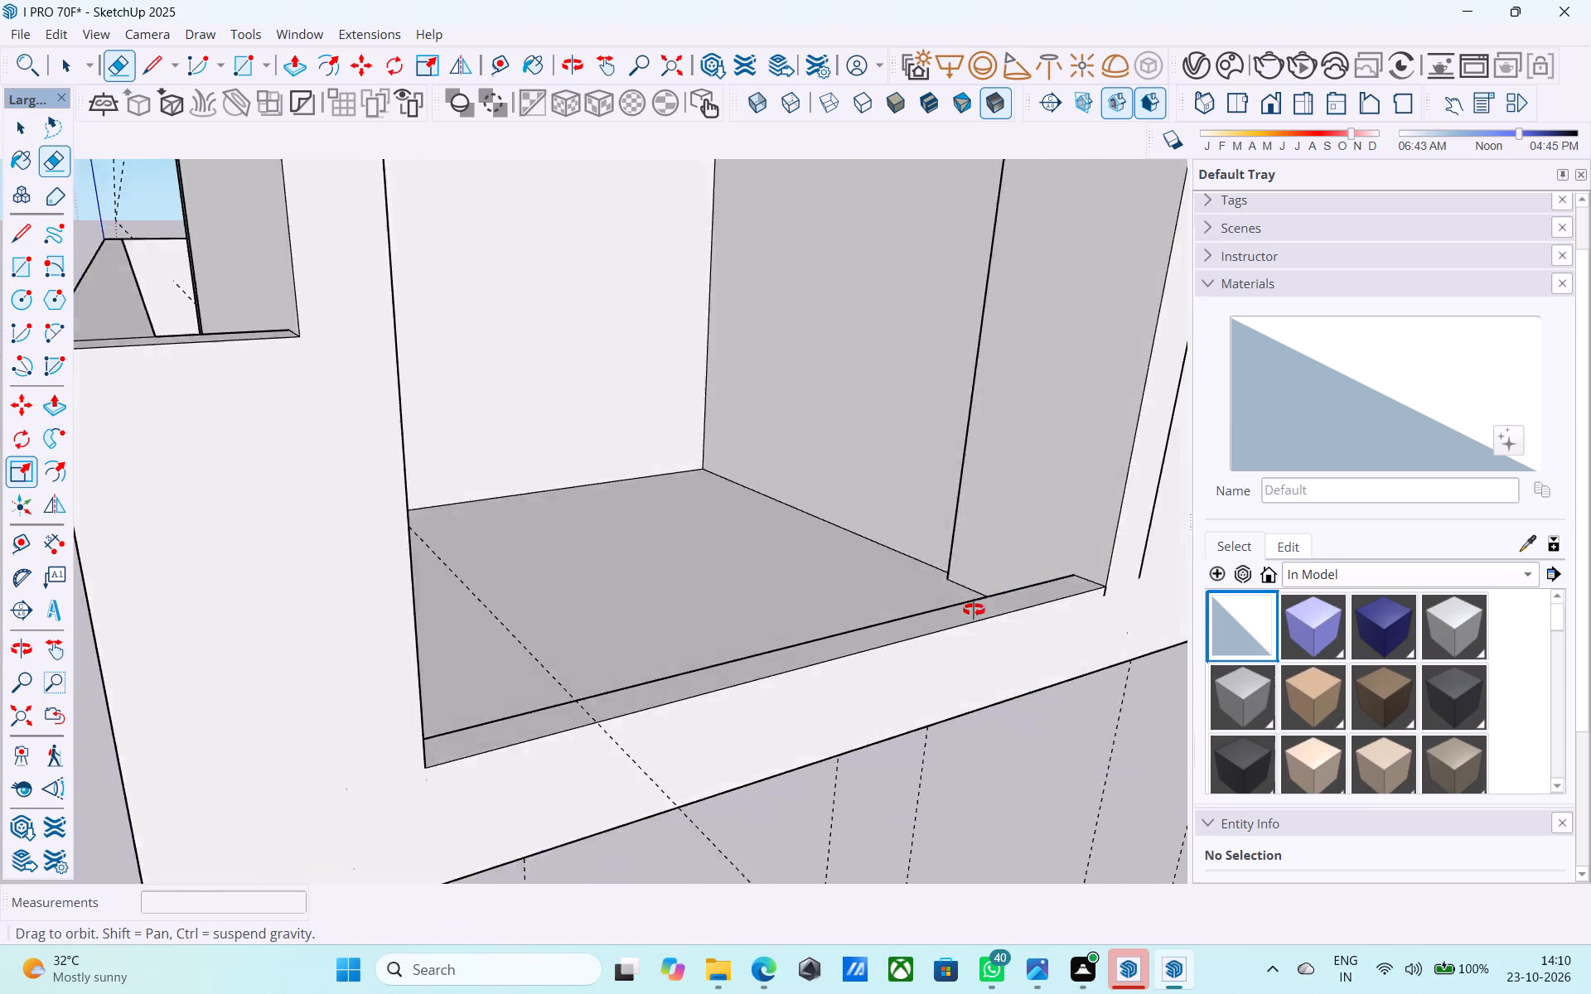
{"action": "middle_click_drag", "start_coordinate": [974, 610], "coordinate": [661, 673]}
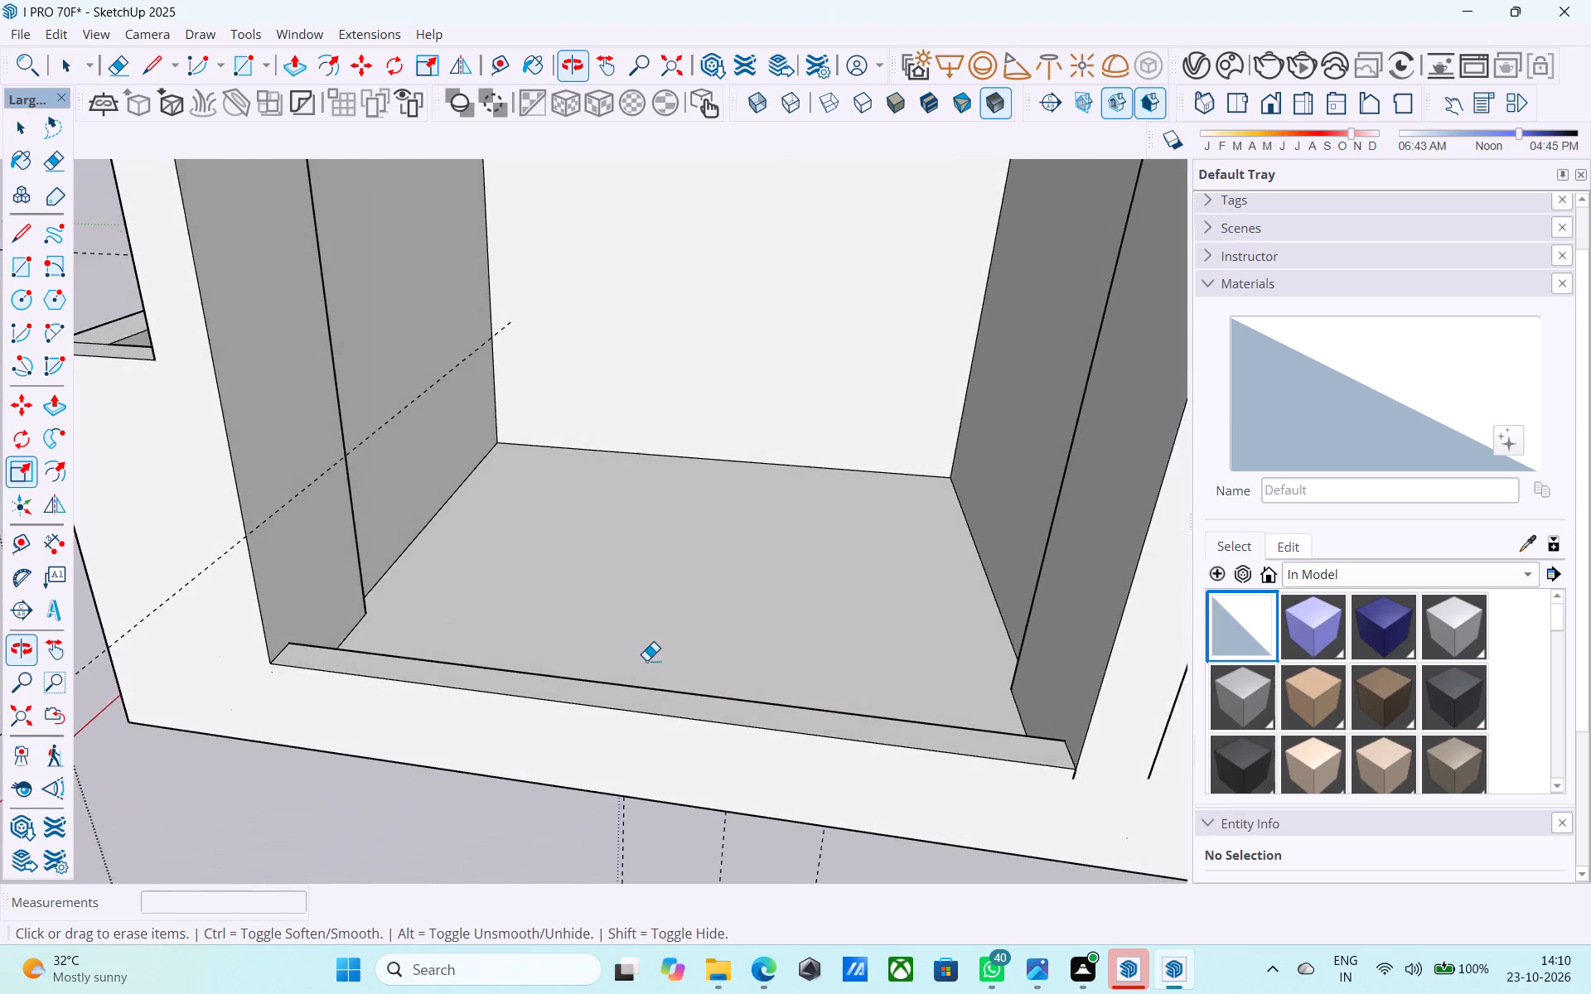
{"action": "scroll", "coordinate": [645, 660], "scroll_direction": "down", "scroll_amount": 6}
{"action": "left_click", "coordinate": [911, 636]}
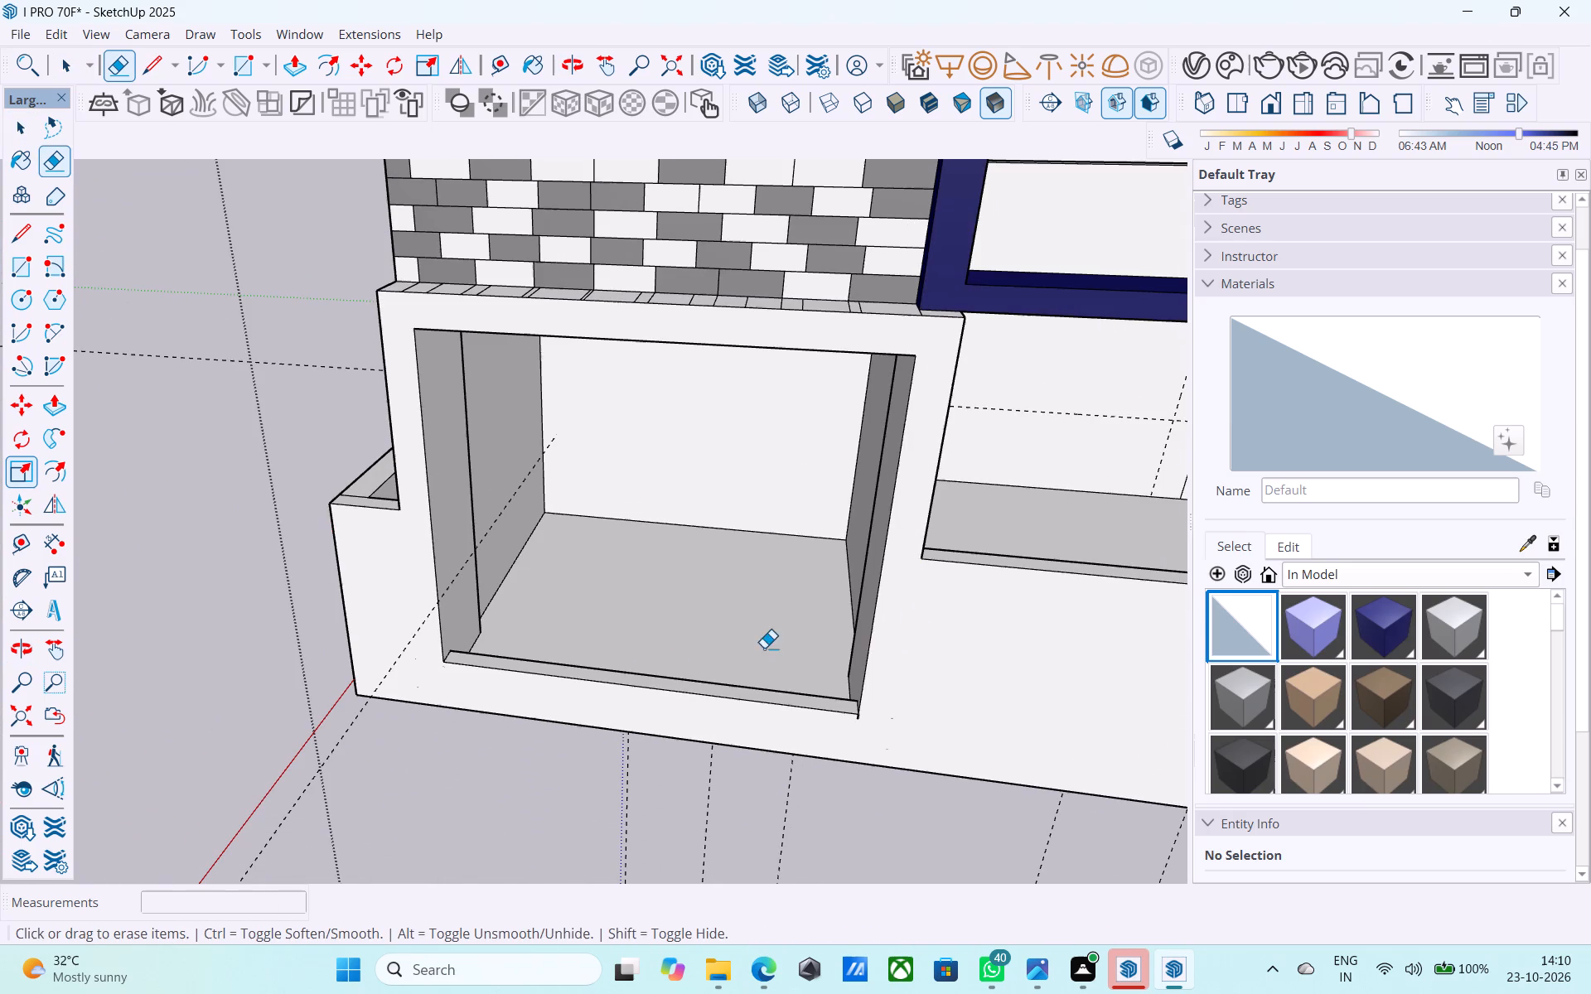
Draw two front-to-back lines across the underside of the opening's top, the first 2' 9" long, beside the existing seams.
{"action": "middle_click_drag", "start_coordinate": [729, 643], "coordinate": [800, 622], "text": "shift"}
{"action": "key", "text": "space"}
{"action": "middle_click_drag", "start_coordinate": [708, 639], "coordinate": [659, 542]}
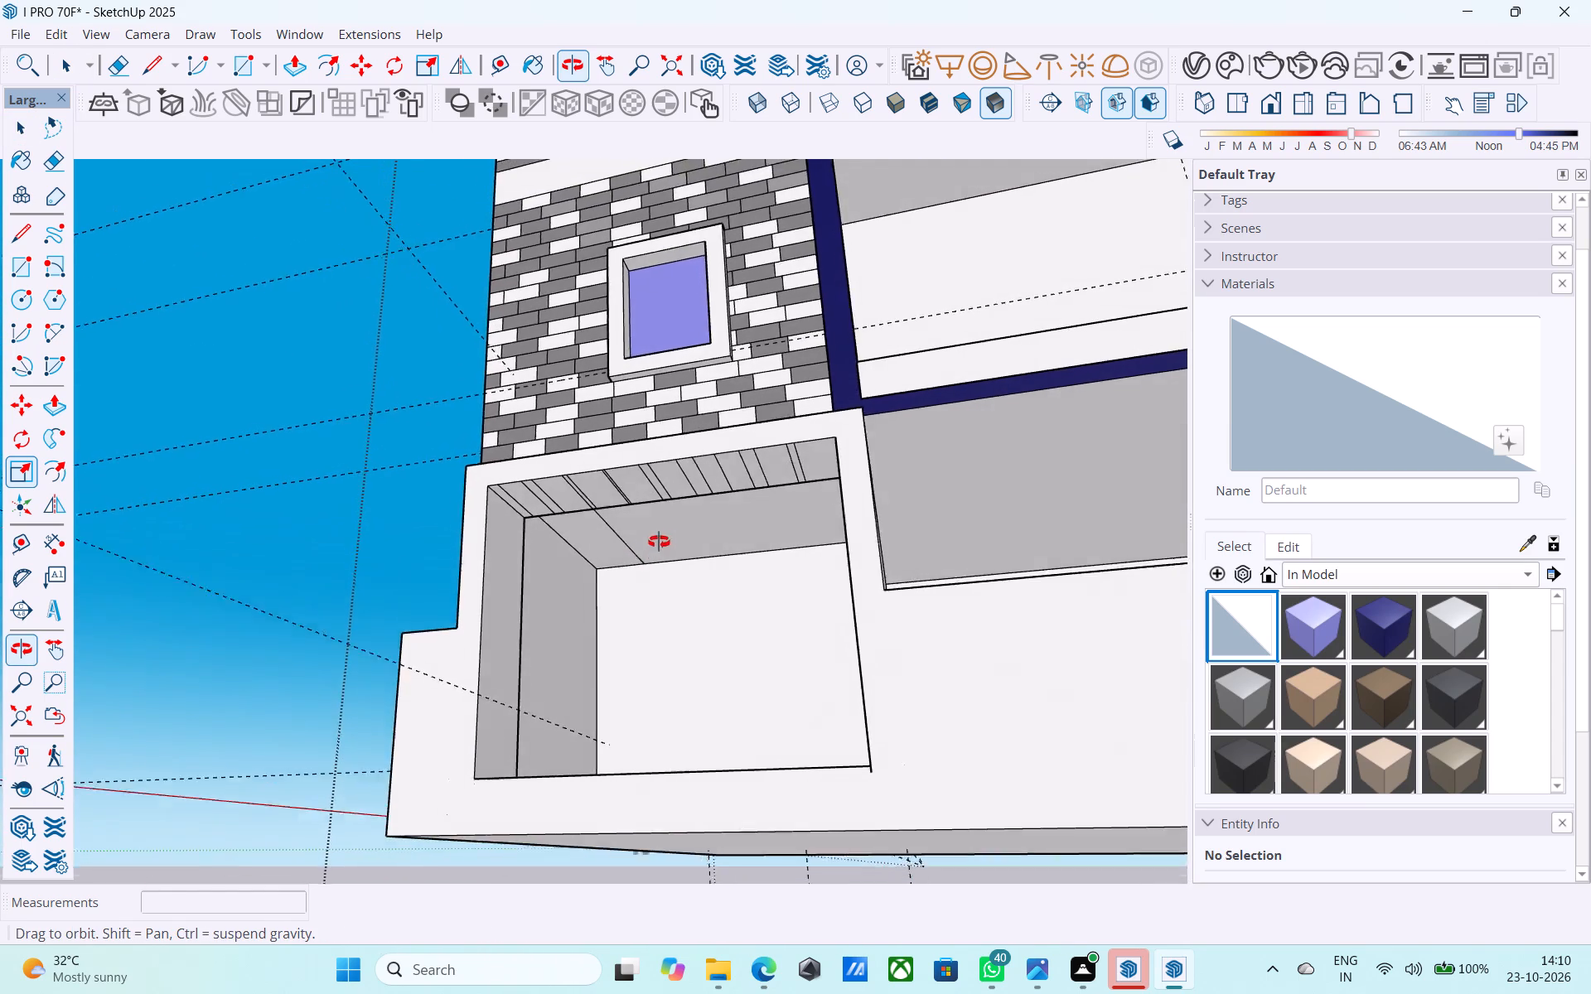
{"action": "middle_click_drag", "start_coordinate": [659, 542], "coordinate": [661, 539]}
{"action": "scroll", "coordinate": [540, 532], "scroll_direction": "up", "scroll_amount": 6}
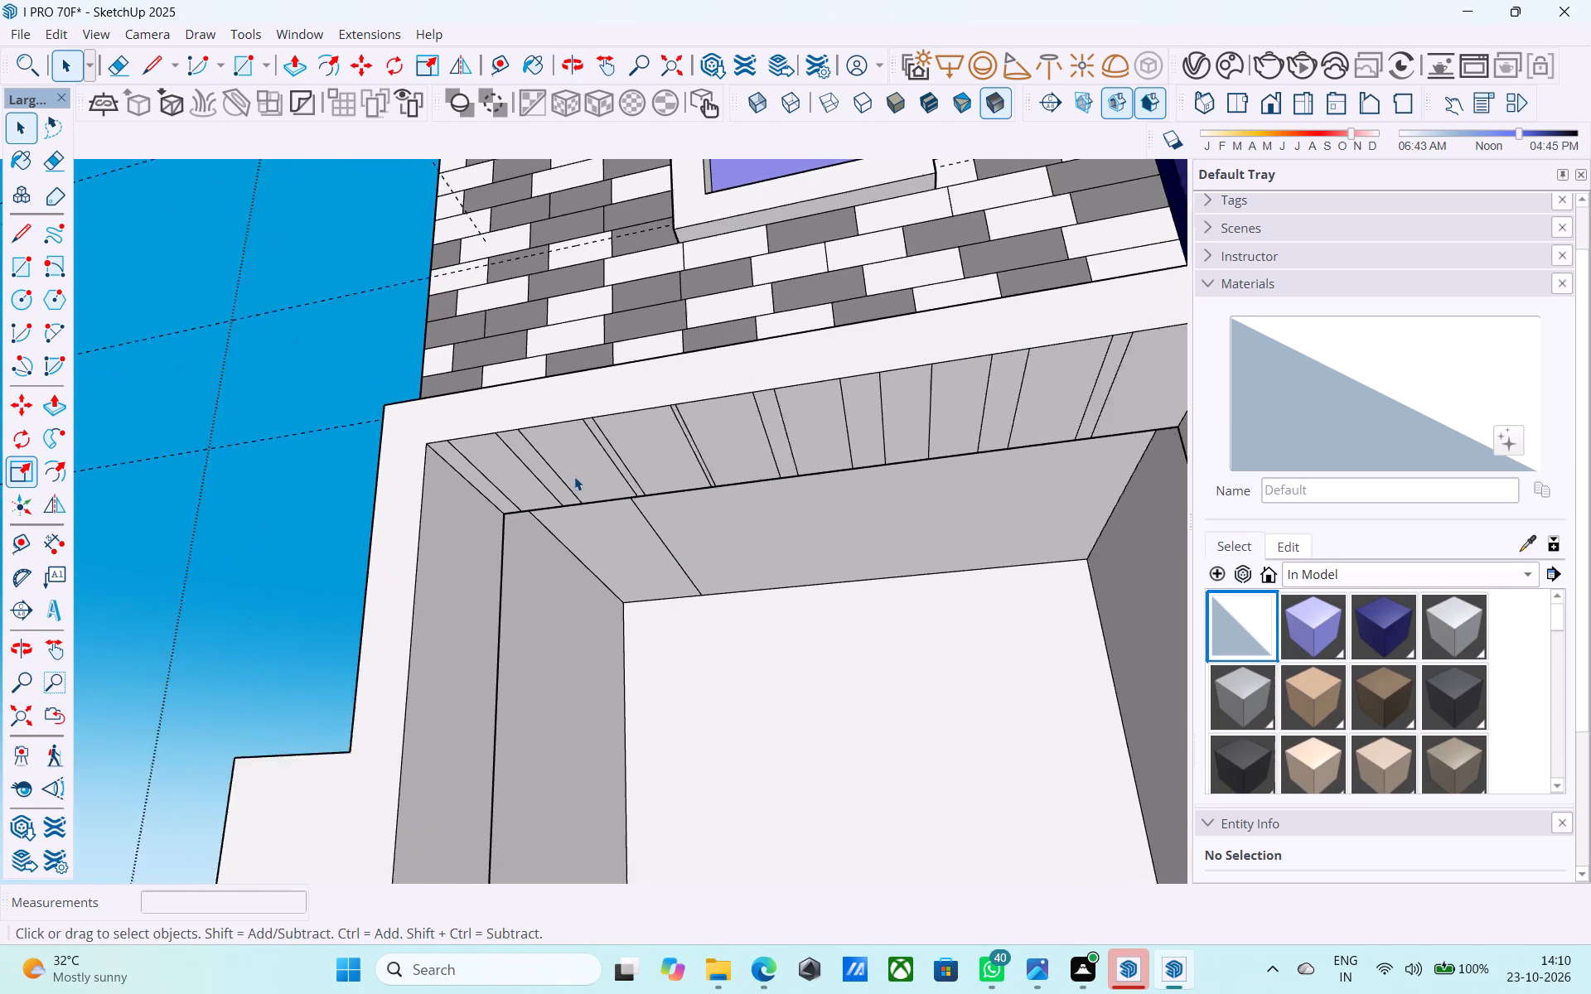
{"action": "scroll", "coordinate": [574, 476], "scroll_direction": "up", "scroll_amount": 2}
{"action": "middle_click_drag", "start_coordinate": [574, 476], "coordinate": [594, 475], "text": "shift"}
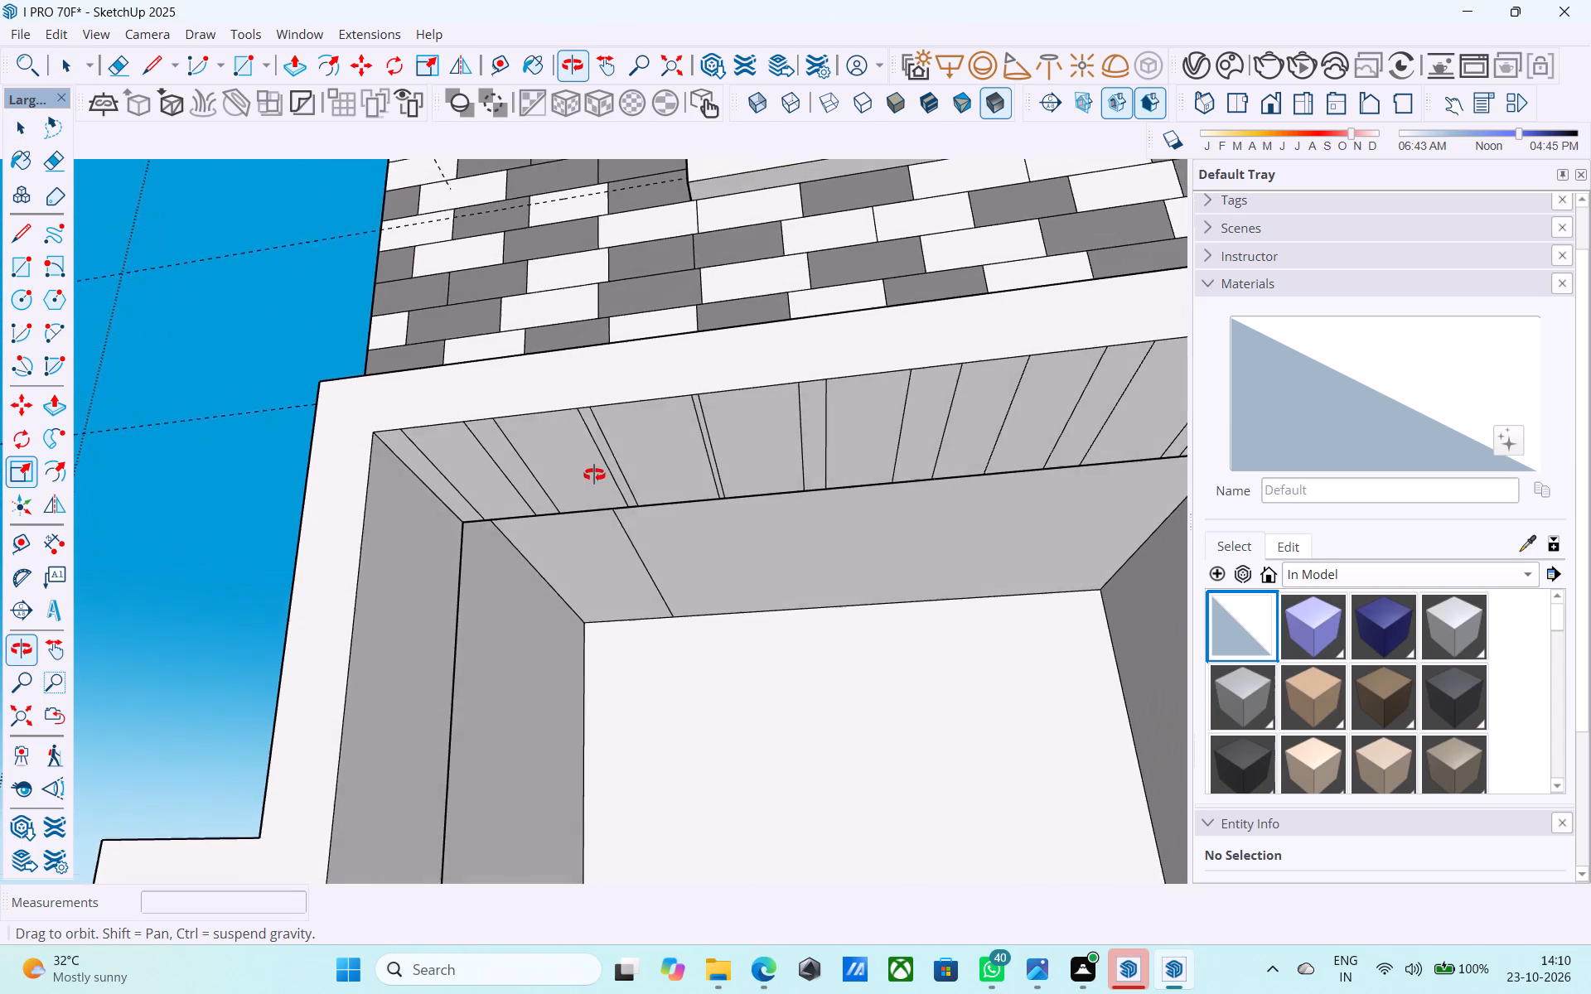
{"action": "middle_click_drag", "start_coordinate": [594, 475], "coordinate": [597, 469], "text": "shift"}
{"action": "key", "text": "l"}
{"action": "scroll", "coordinate": [607, 432], "scroll_direction": "up", "scroll_amount": 7}
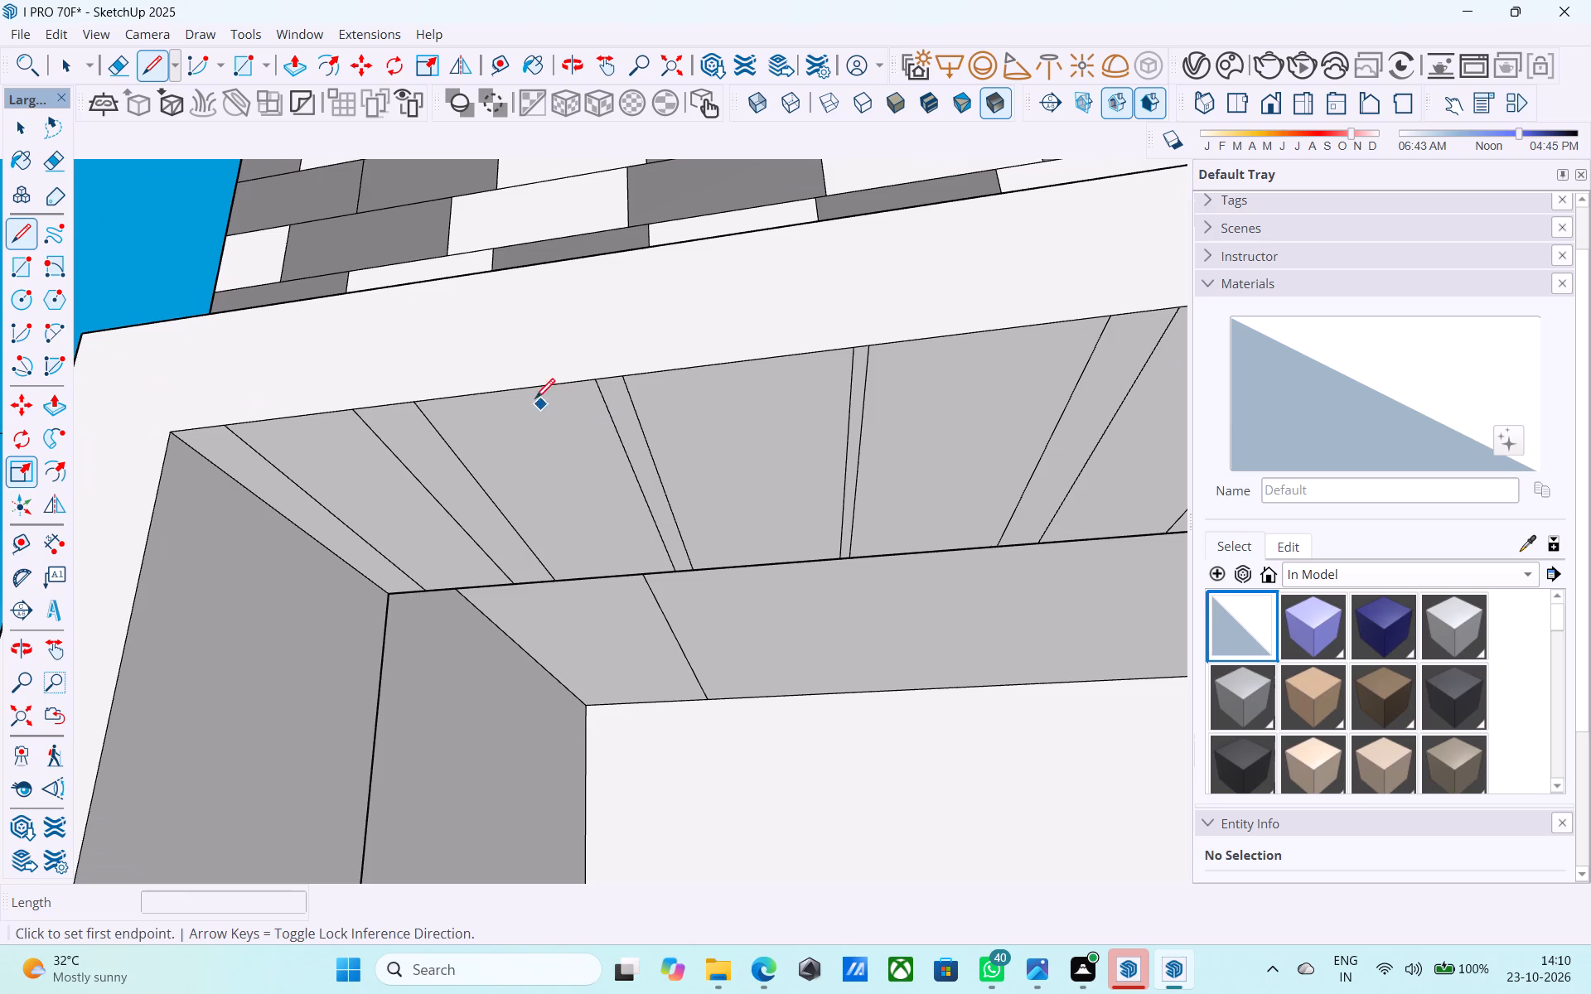
{"action": "left_click", "coordinate": [510, 389]}
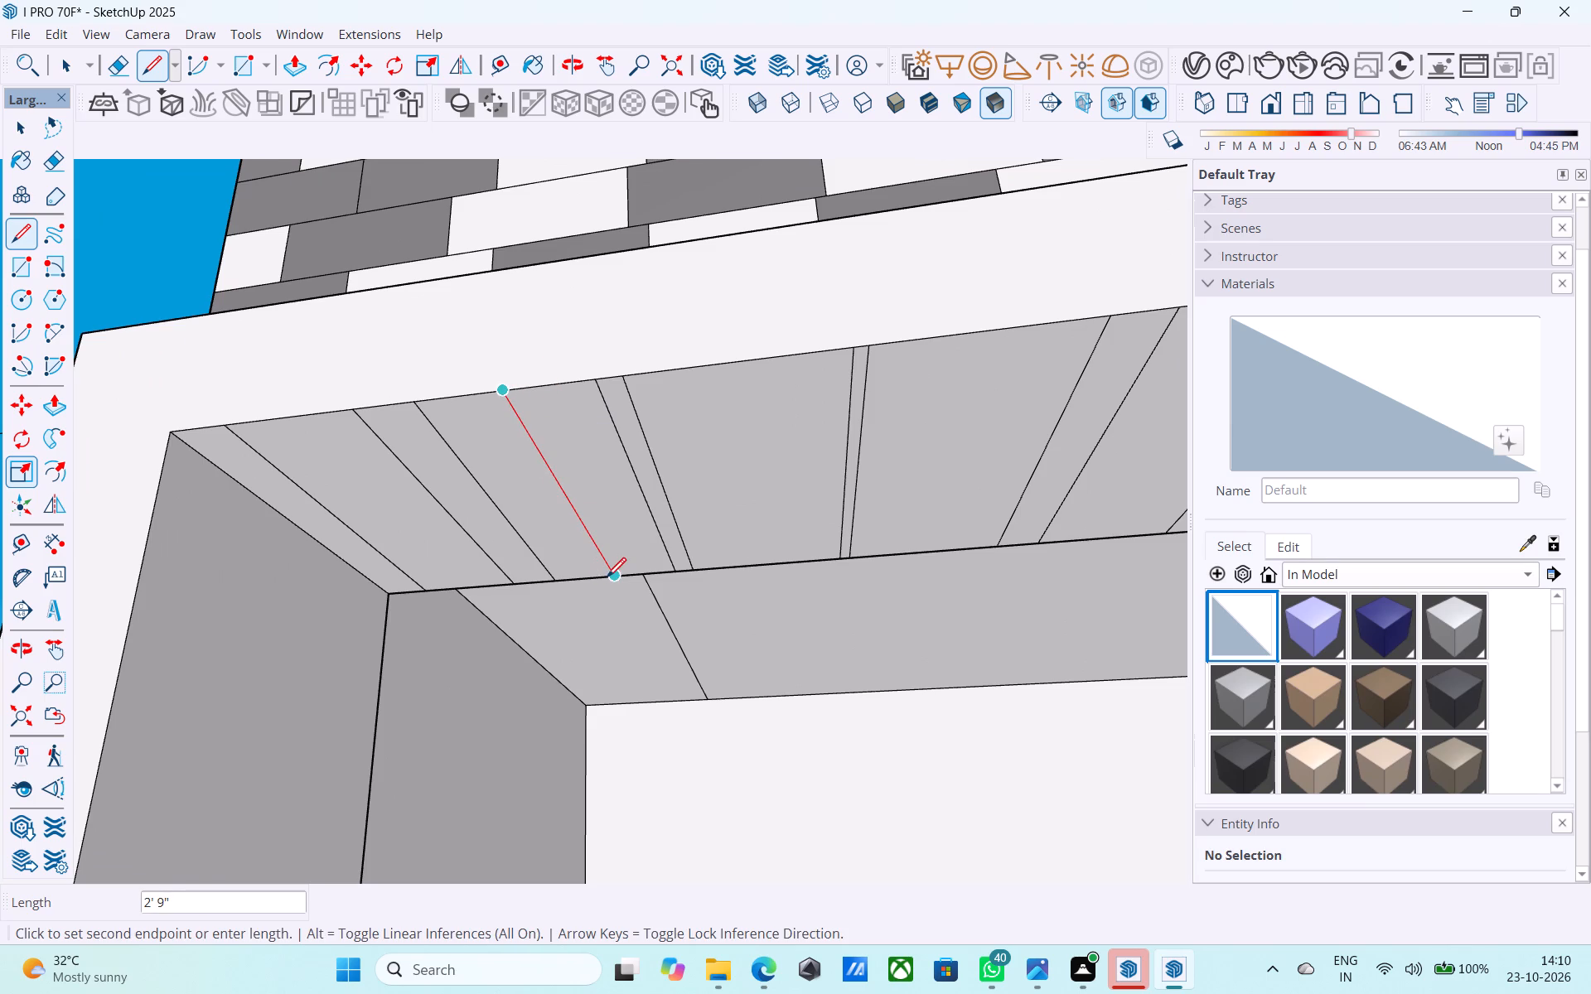
{"action": "left_click", "coordinate": [612, 580]}
{"action": "left_click", "coordinate": [741, 361]}
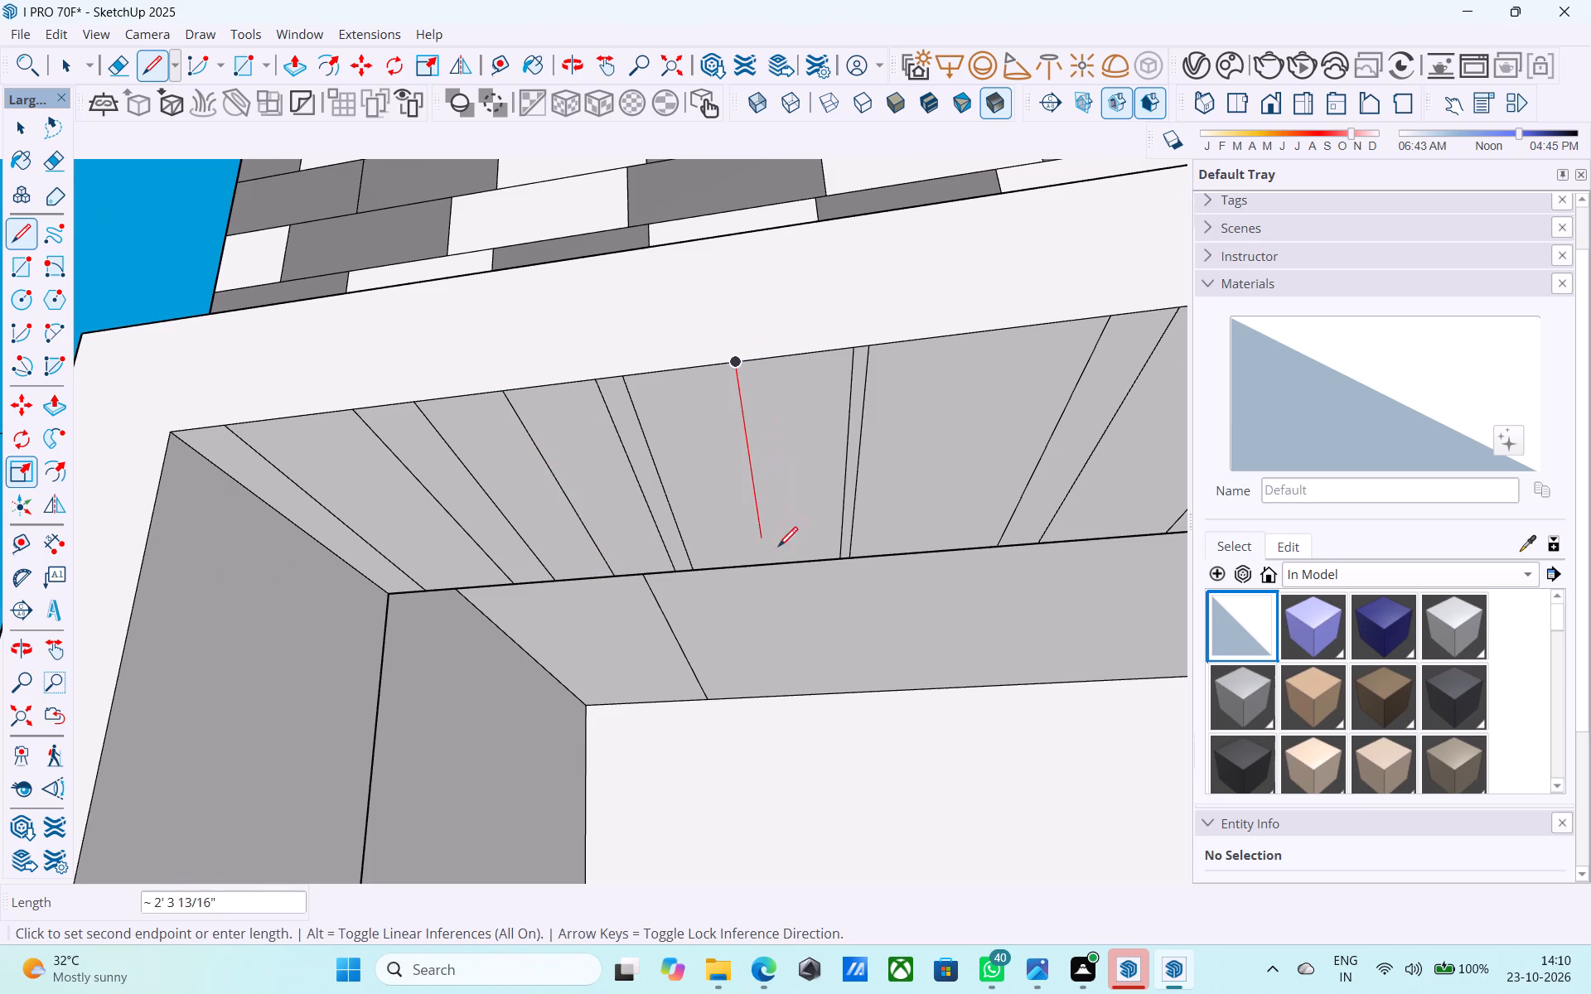
{"action": "left_click", "coordinate": [781, 567]}
Pull the narrow soffit strip beside the first new line down into a vertical post with Push/Pull.
{"action": "key", "text": "space"}
{"action": "left_click", "coordinate": [589, 490]}
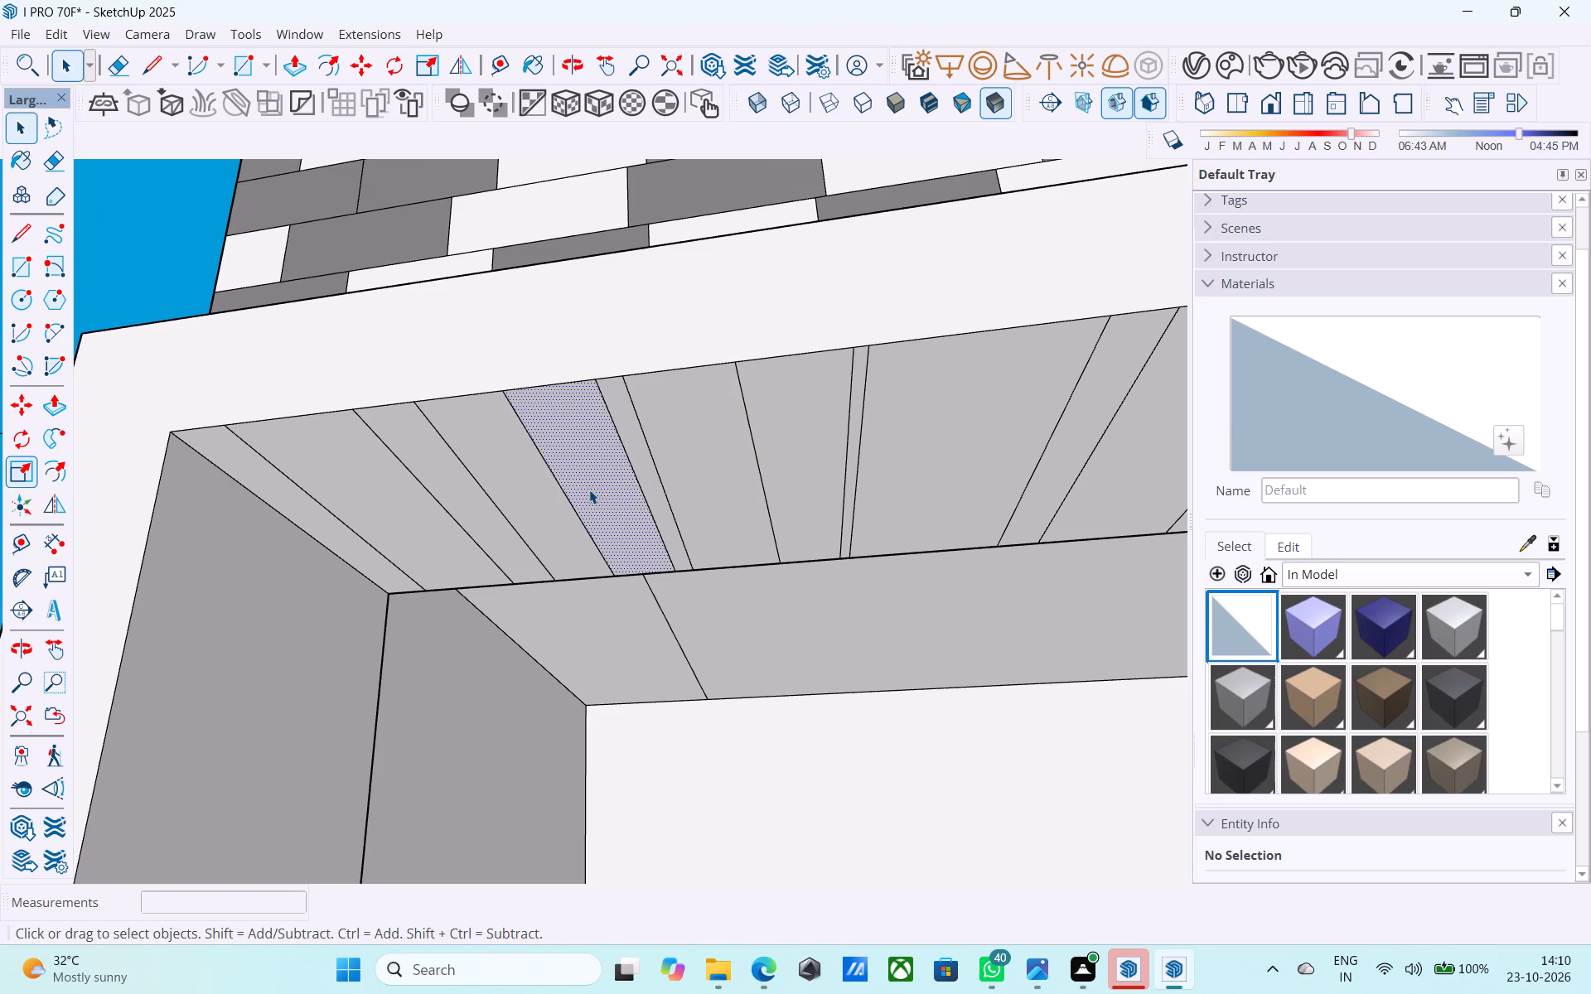
{"action": "key", "text": "p"}
{"action": "left_click", "coordinate": [589, 490]}
{"action": "scroll", "coordinate": [592, 507], "scroll_direction": "down", "scroll_amount": 17}
{"action": "middle_click_drag", "start_coordinate": [591, 533], "coordinate": [593, 552]}
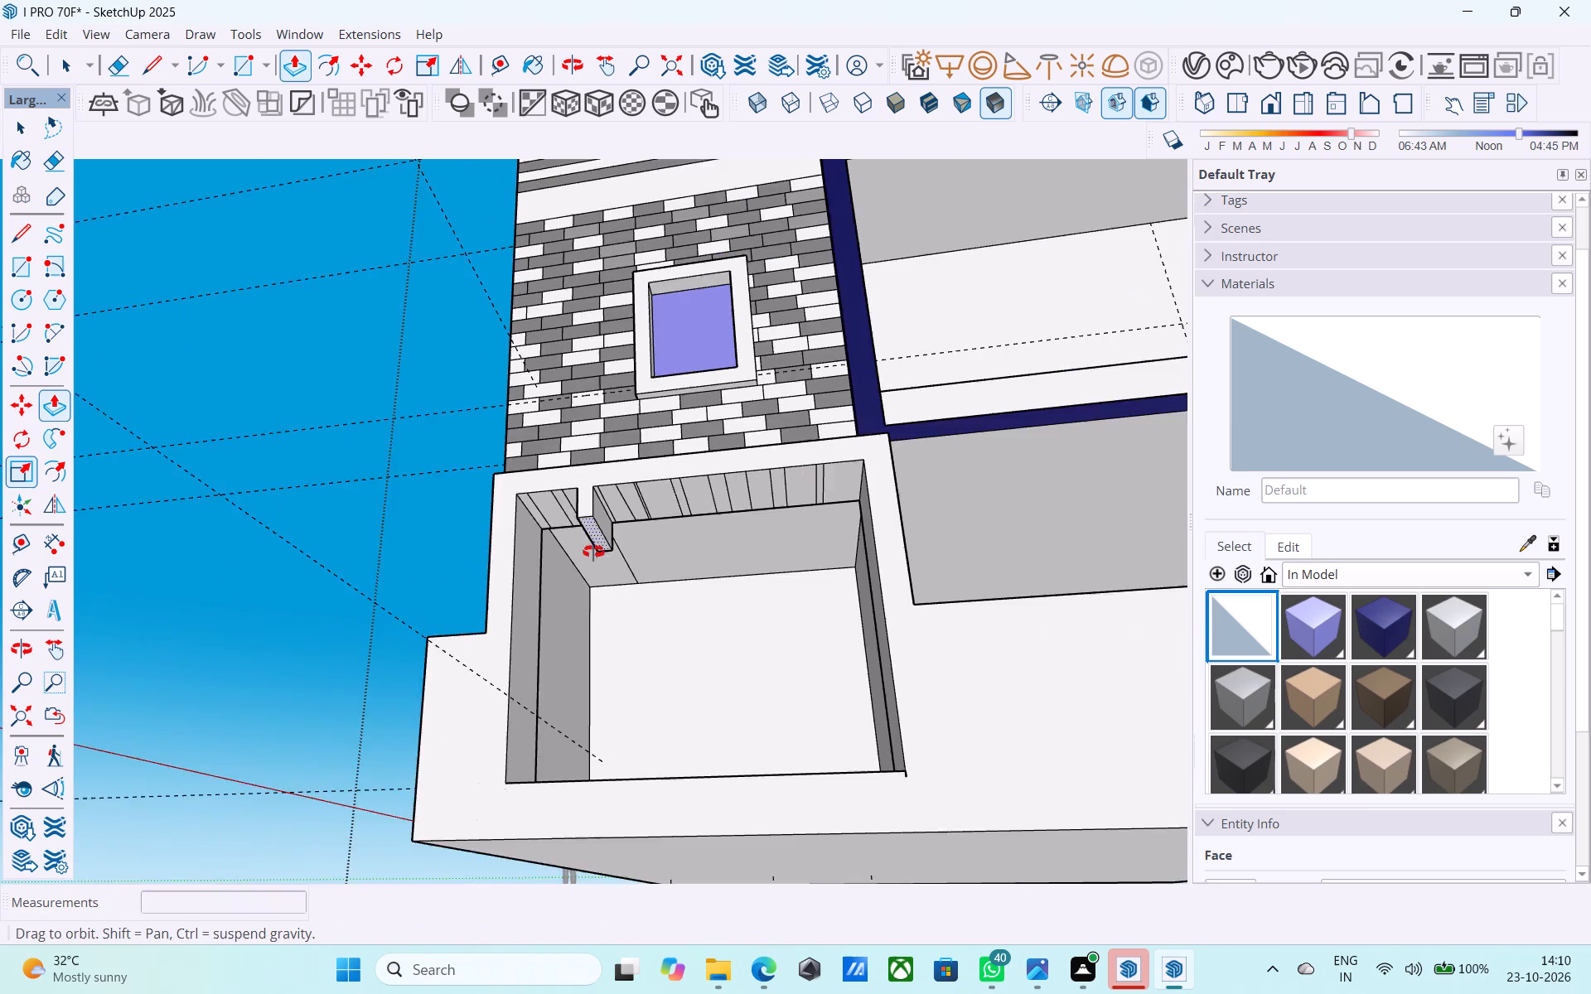
{"action": "middle_click_drag", "start_coordinate": [593, 552], "coordinate": [646, 832]}
{"action": "left_click", "coordinate": [632, 788]}
{"action": "middle_click_drag", "start_coordinate": [637, 639], "coordinate": [667, 789]}
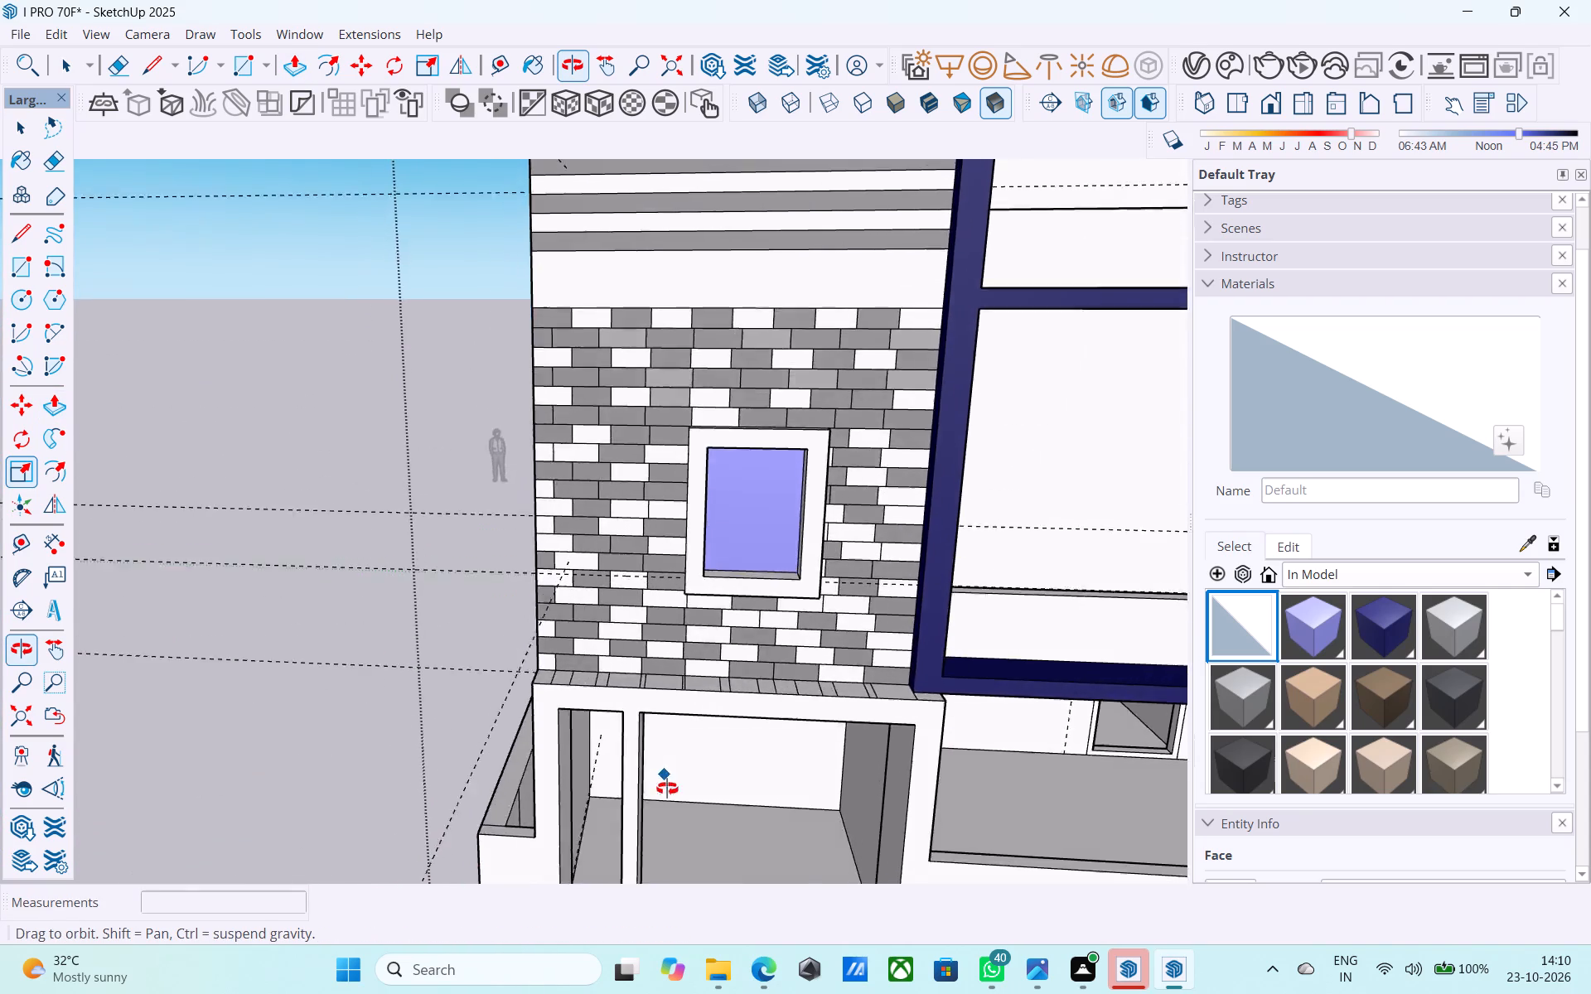
Draw a front-to-back line across the opening's soffit beside the next seam and pull the enclosed strip down into a second vertical post.
{"action": "middle_click_drag", "start_coordinate": [667, 789], "coordinate": [661, 643]}
{"action": "scroll", "coordinate": [694, 229], "scroll_direction": "up", "scroll_amount": 11}
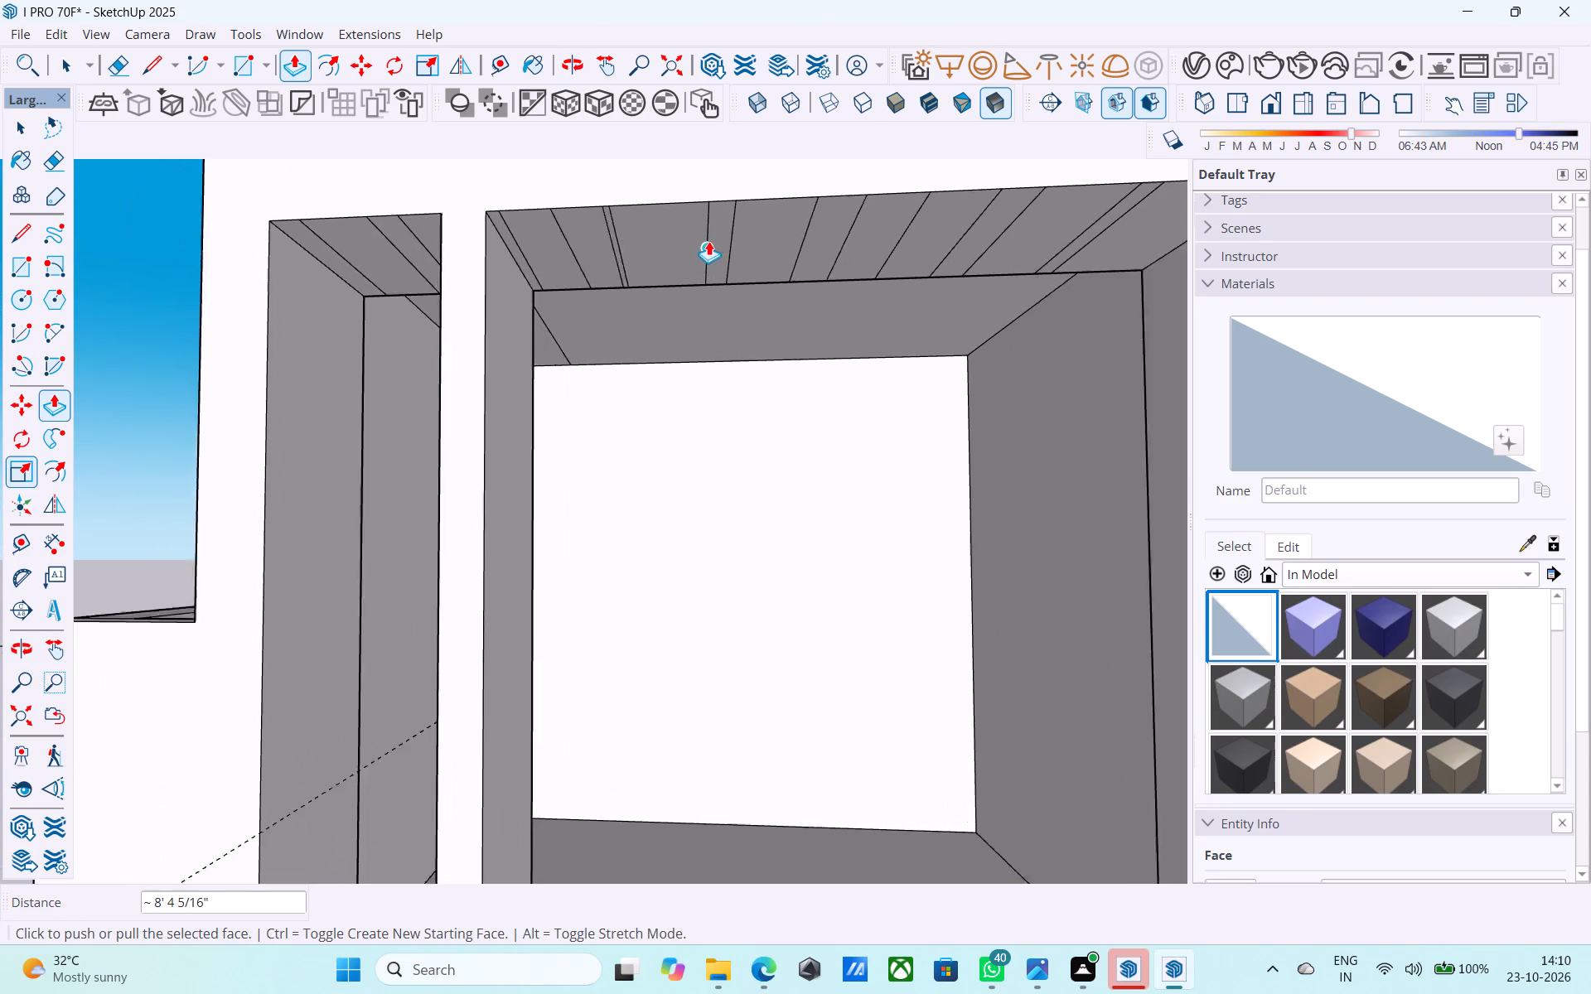
{"action": "middle_click_drag", "start_coordinate": [600, 282], "coordinate": [658, 244]}
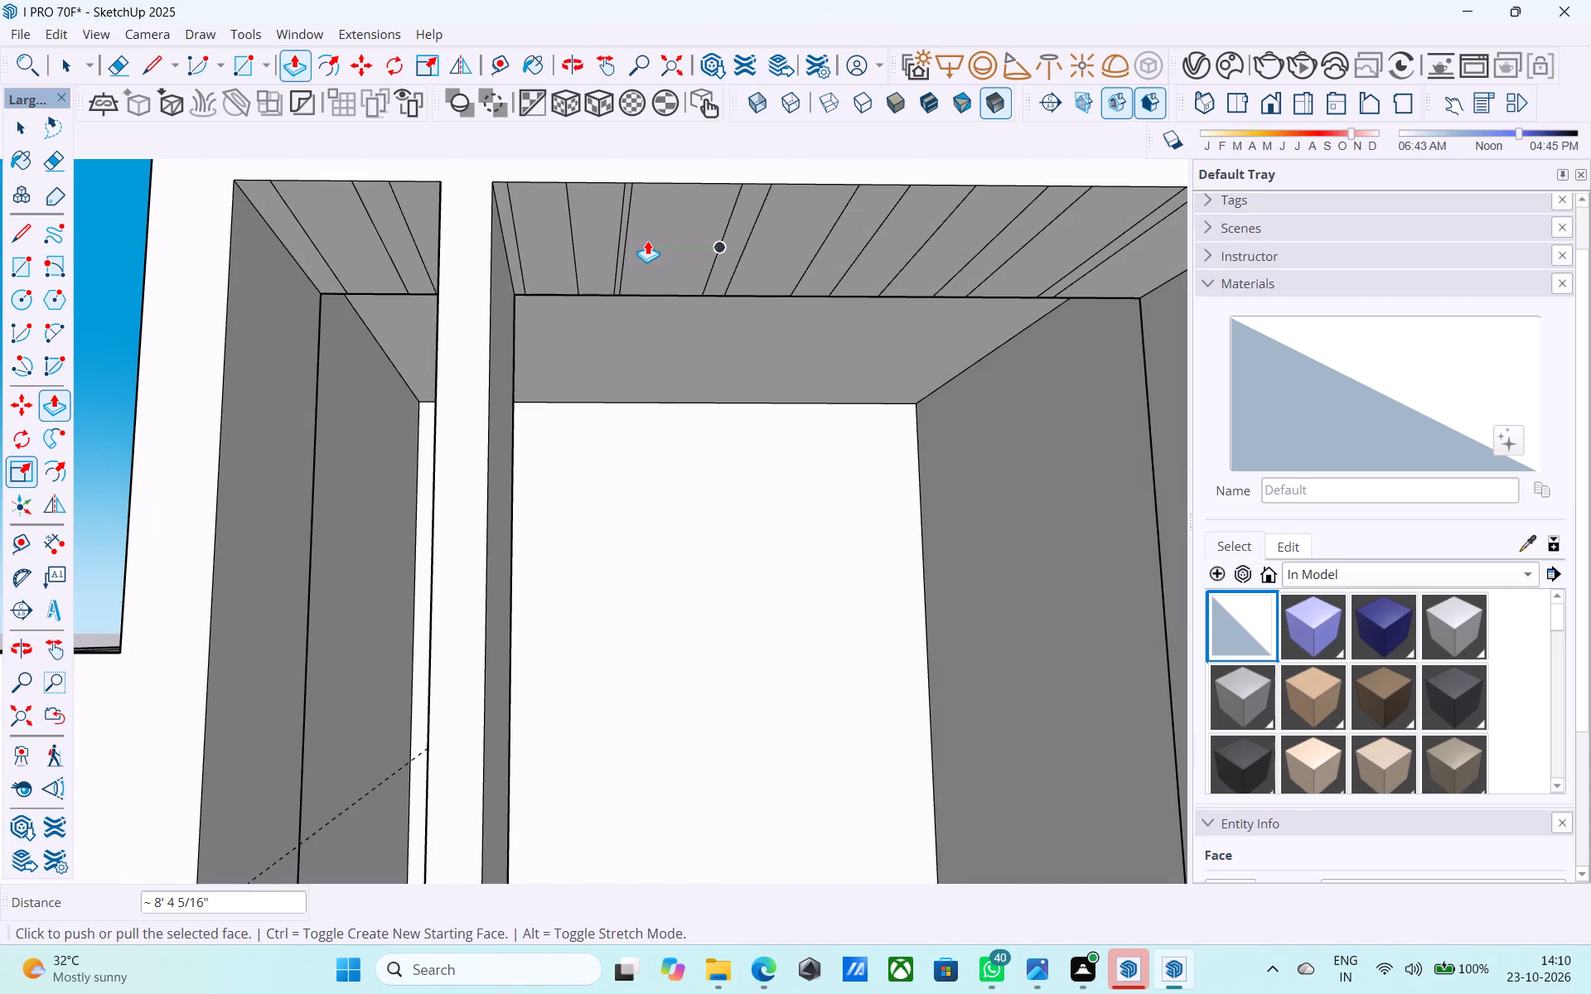
{"action": "middle_click_drag", "start_coordinate": [647, 239], "coordinate": [636, 239]}
{"action": "key", "text": "space"}
{"action": "key", "text": "l"}
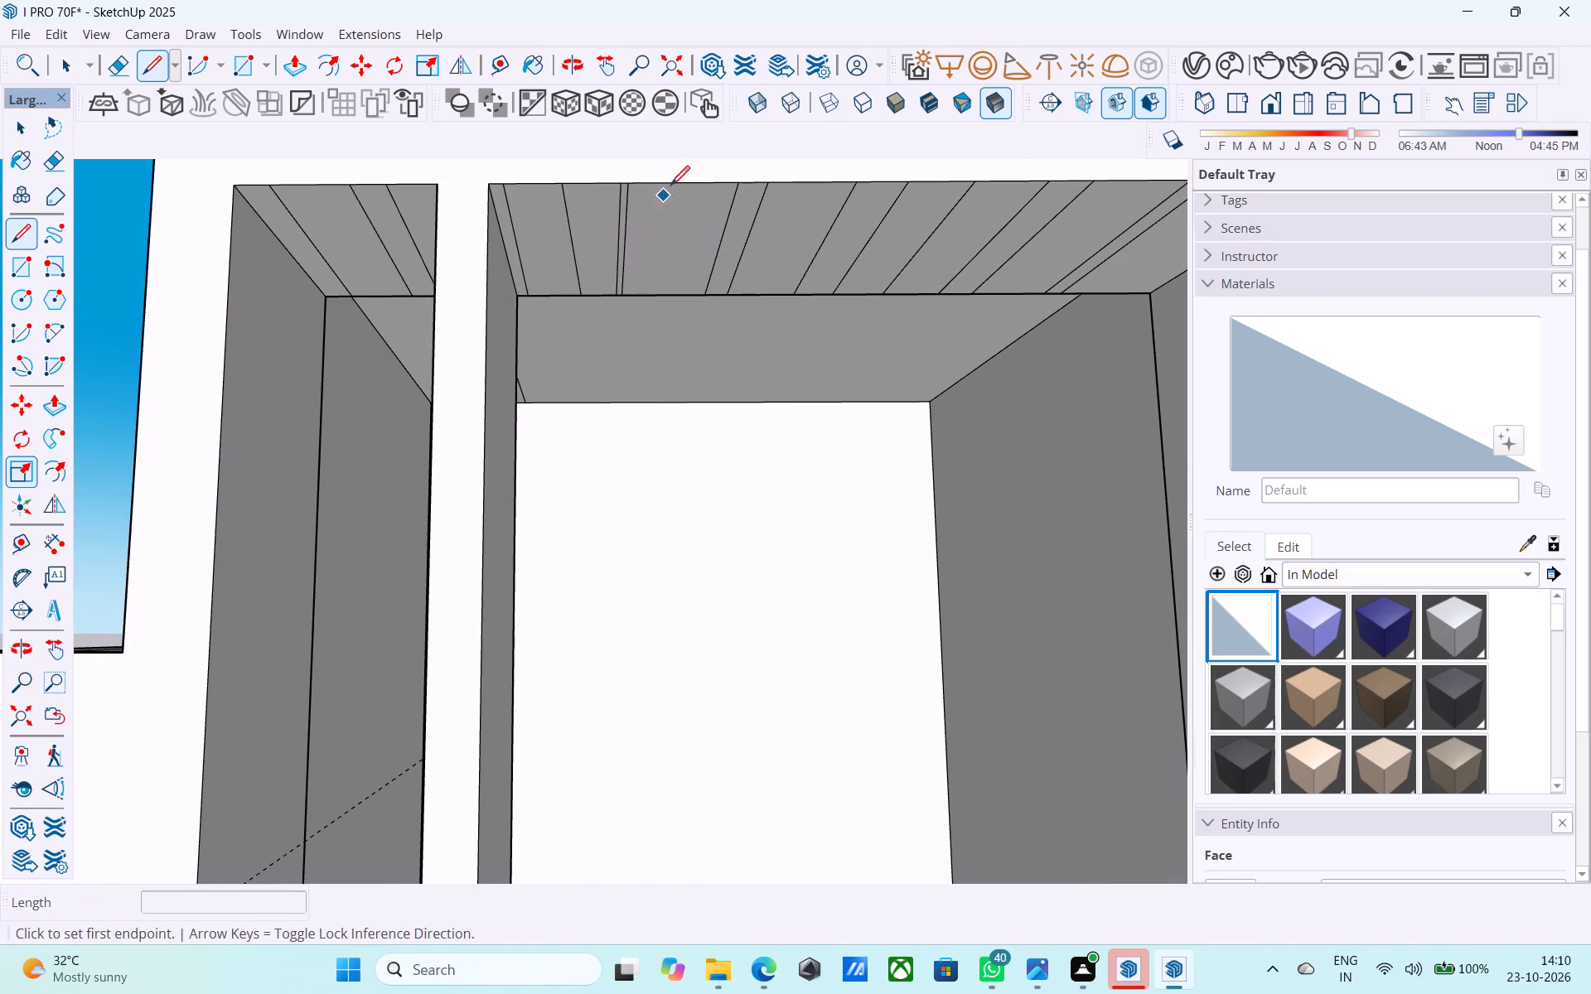
{"action": "left_click", "coordinate": [679, 180]}
{"action": "left_click", "coordinate": [672, 300]}
{"action": "key", "text": "space"}
{"action": "left_click", "coordinate": [697, 263]}
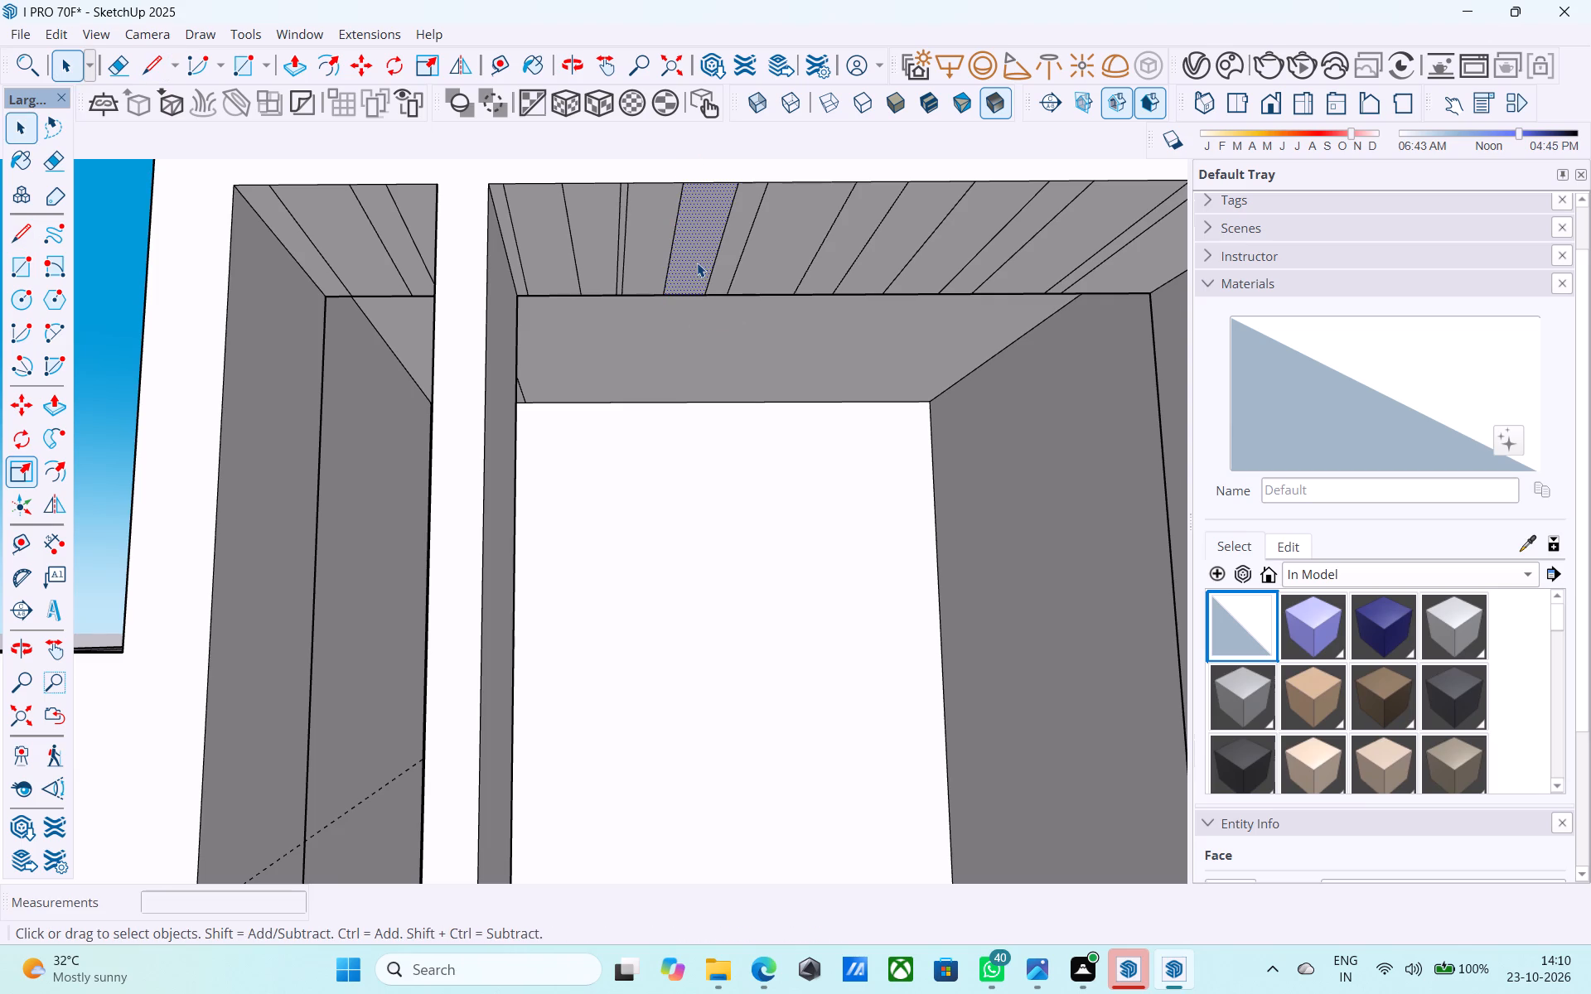
{"action": "key", "text": "p"}
{"action": "left_click", "coordinate": [697, 263]}
{"action": "double_click", "coordinate": [697, 263]}
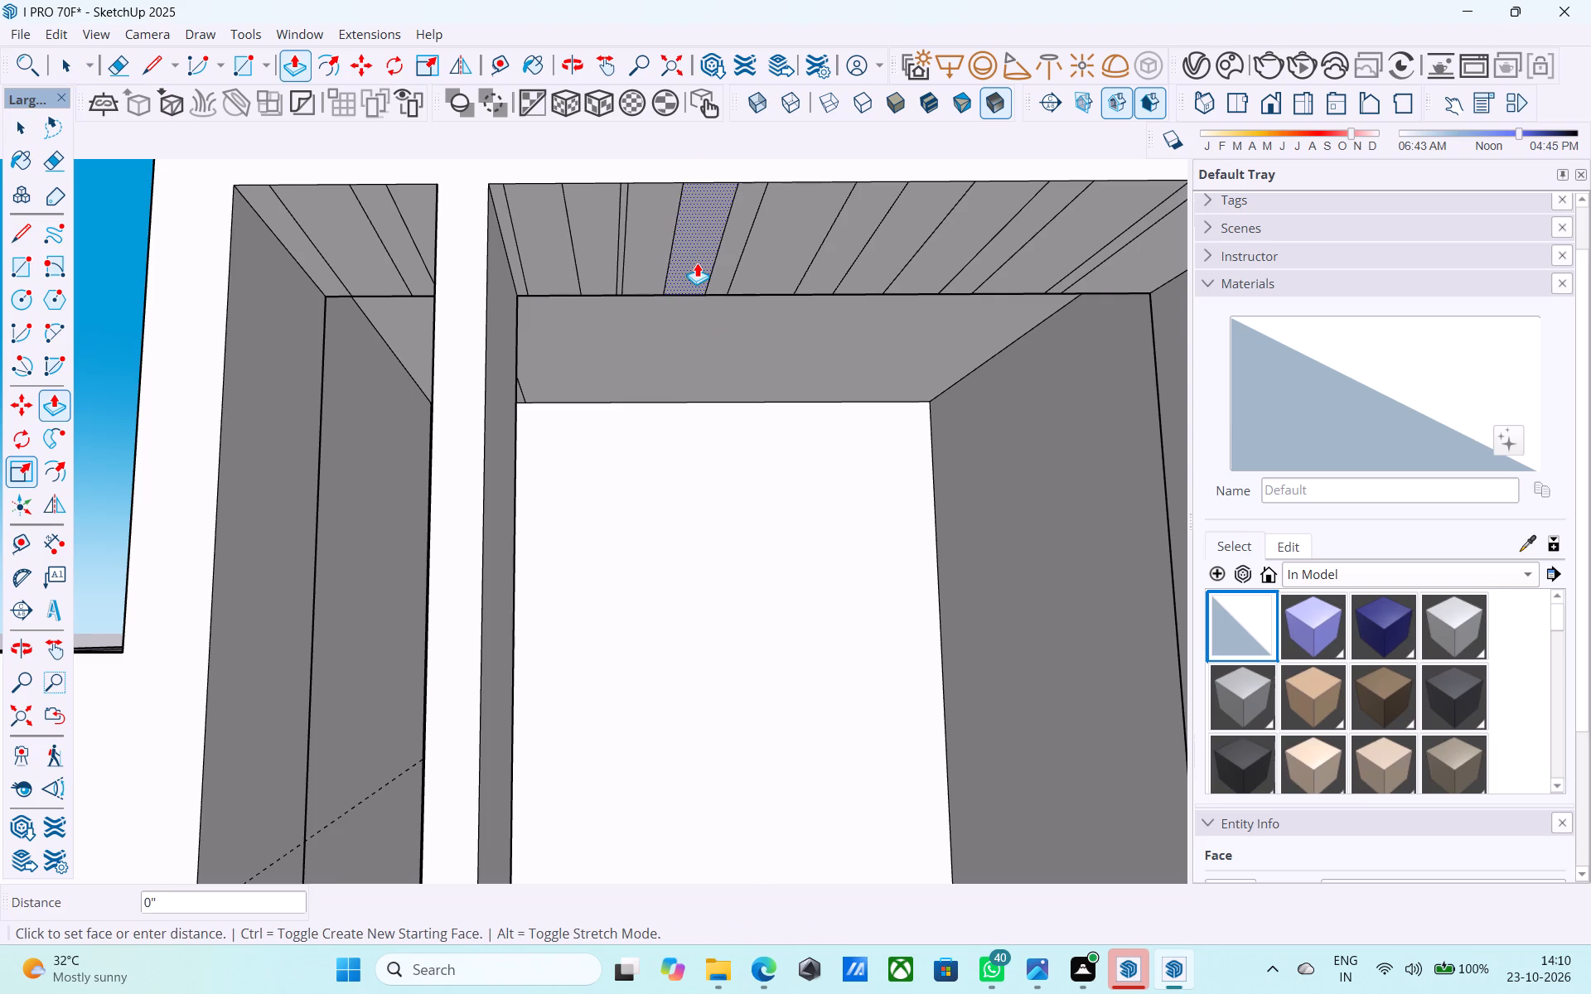
Pull the soffit strip just beyond the second post down into a third vertical post with Push/Pull.
{"action": "scroll", "coordinate": [697, 261], "scroll_direction": "down", "scroll_amount": 11}
{"action": "middle_click_drag", "start_coordinate": [695, 262], "coordinate": [702, 430]}
{"action": "scroll", "coordinate": [506, 475], "scroll_direction": "down", "scroll_amount": 4}
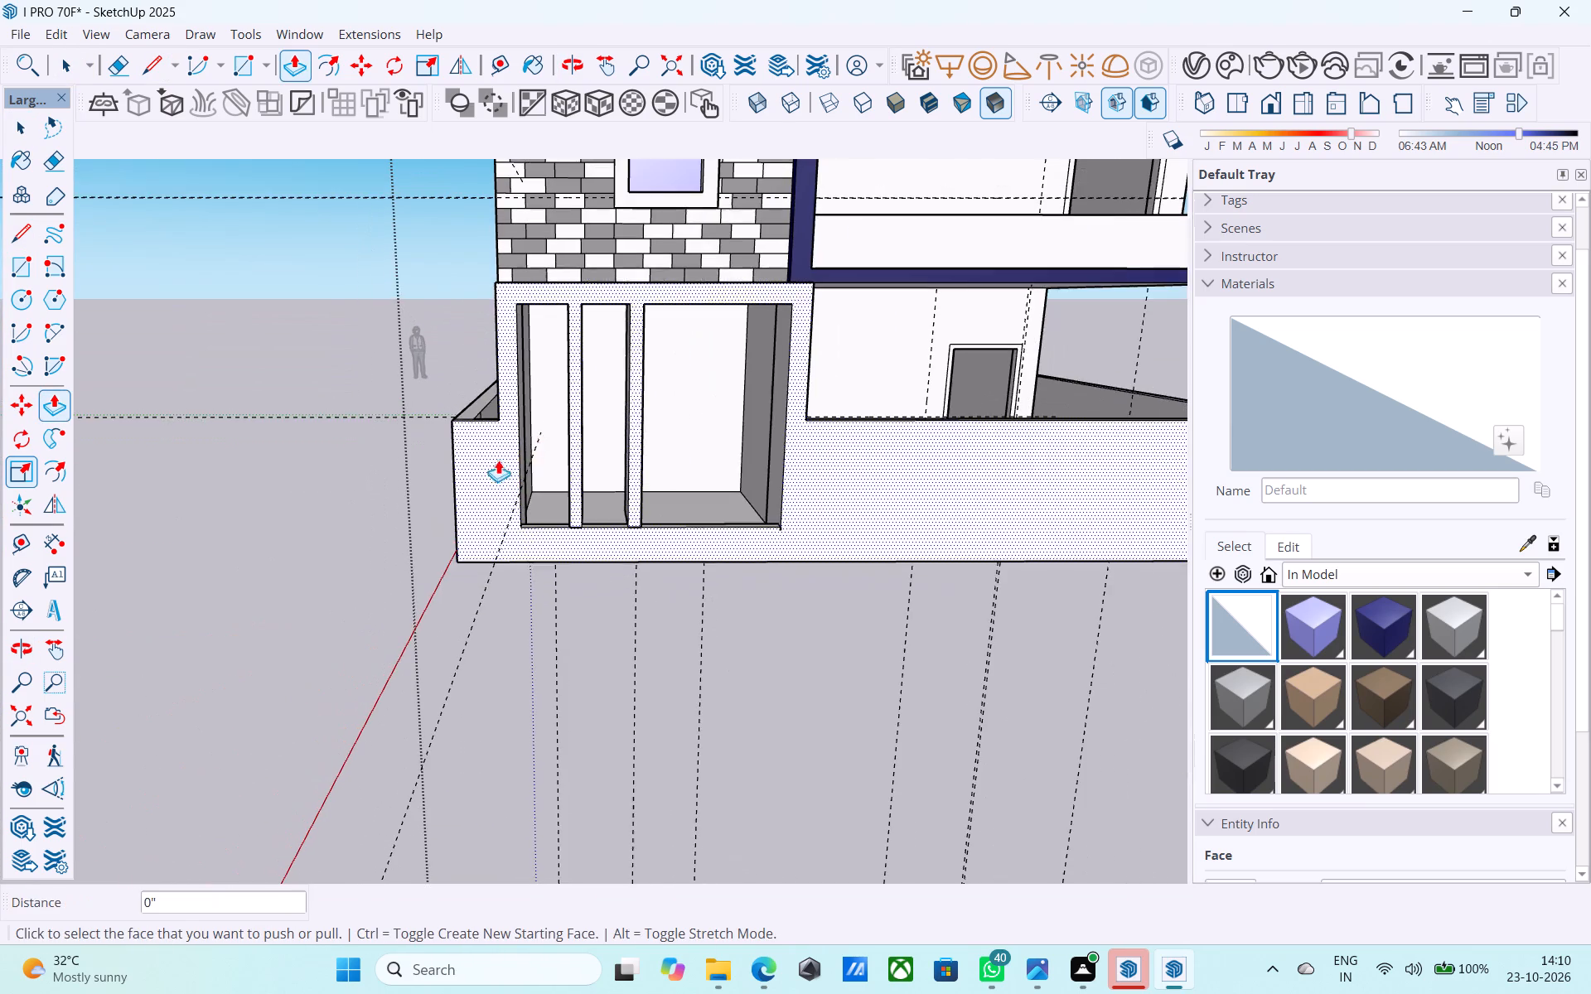
{"action": "middle_click_drag", "start_coordinate": [622, 382], "coordinate": [593, 358]}
{"action": "scroll", "coordinate": [636, 258], "scroll_direction": "up", "scroll_amount": 5}
{"action": "middle_click_drag", "start_coordinate": [628, 247], "coordinate": [636, 282]}
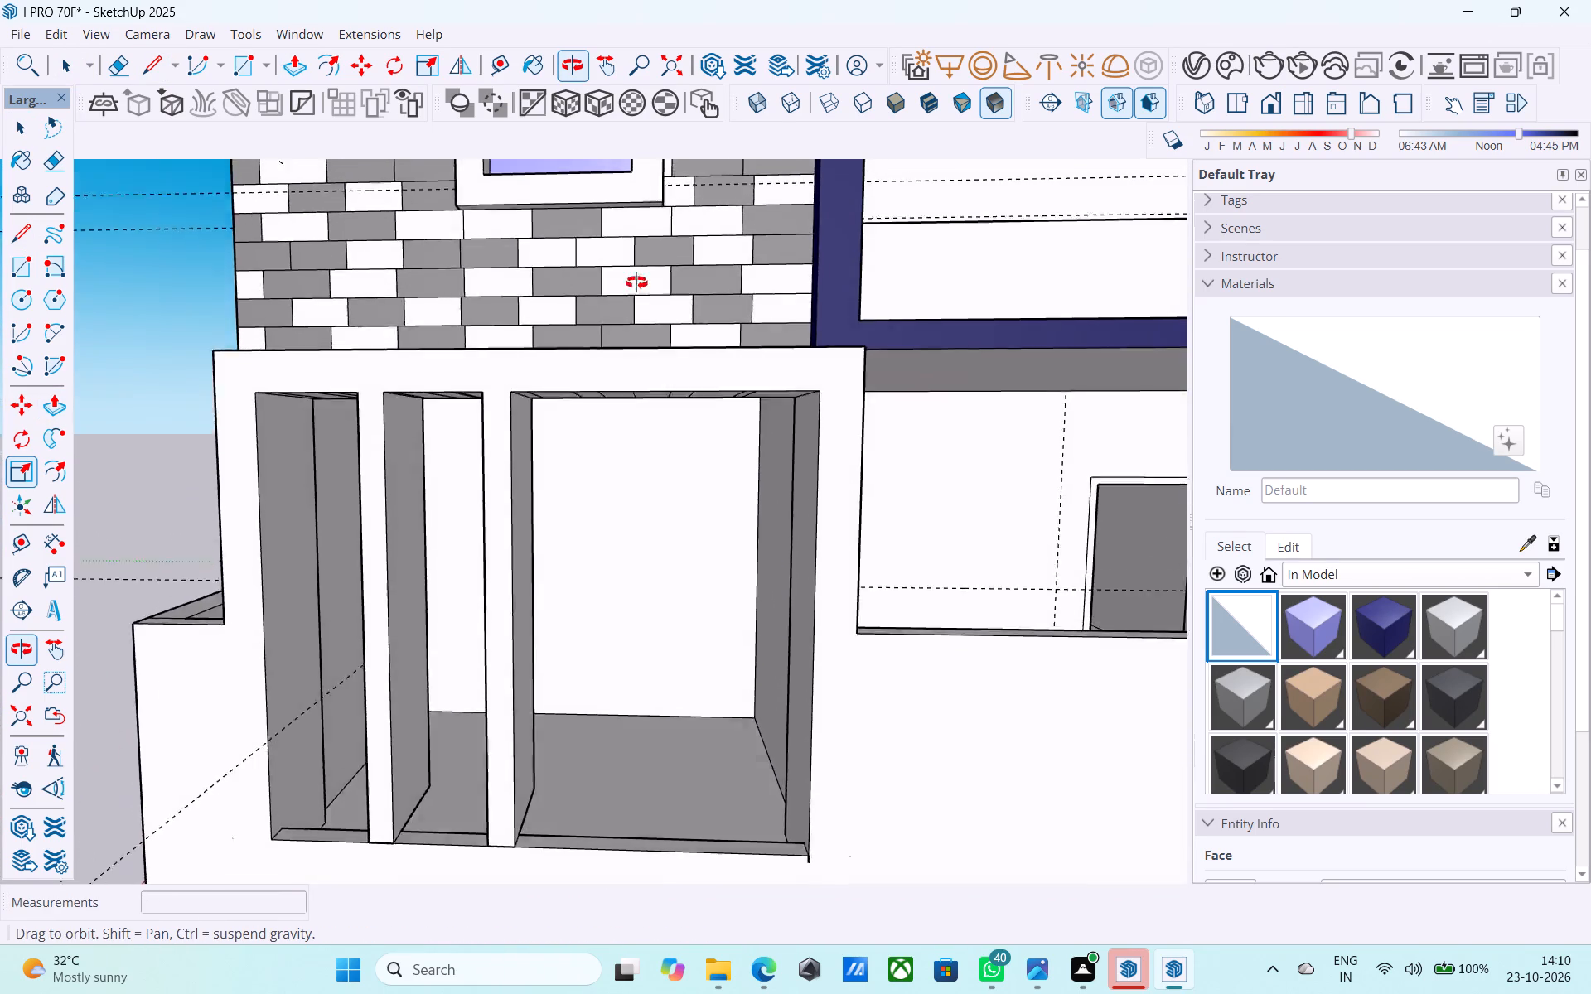
{"action": "middle_click_drag", "start_coordinate": [636, 282], "coordinate": [636, 153]}
{"action": "middle_click_drag", "start_coordinate": [609, 377], "coordinate": [615, 369]}
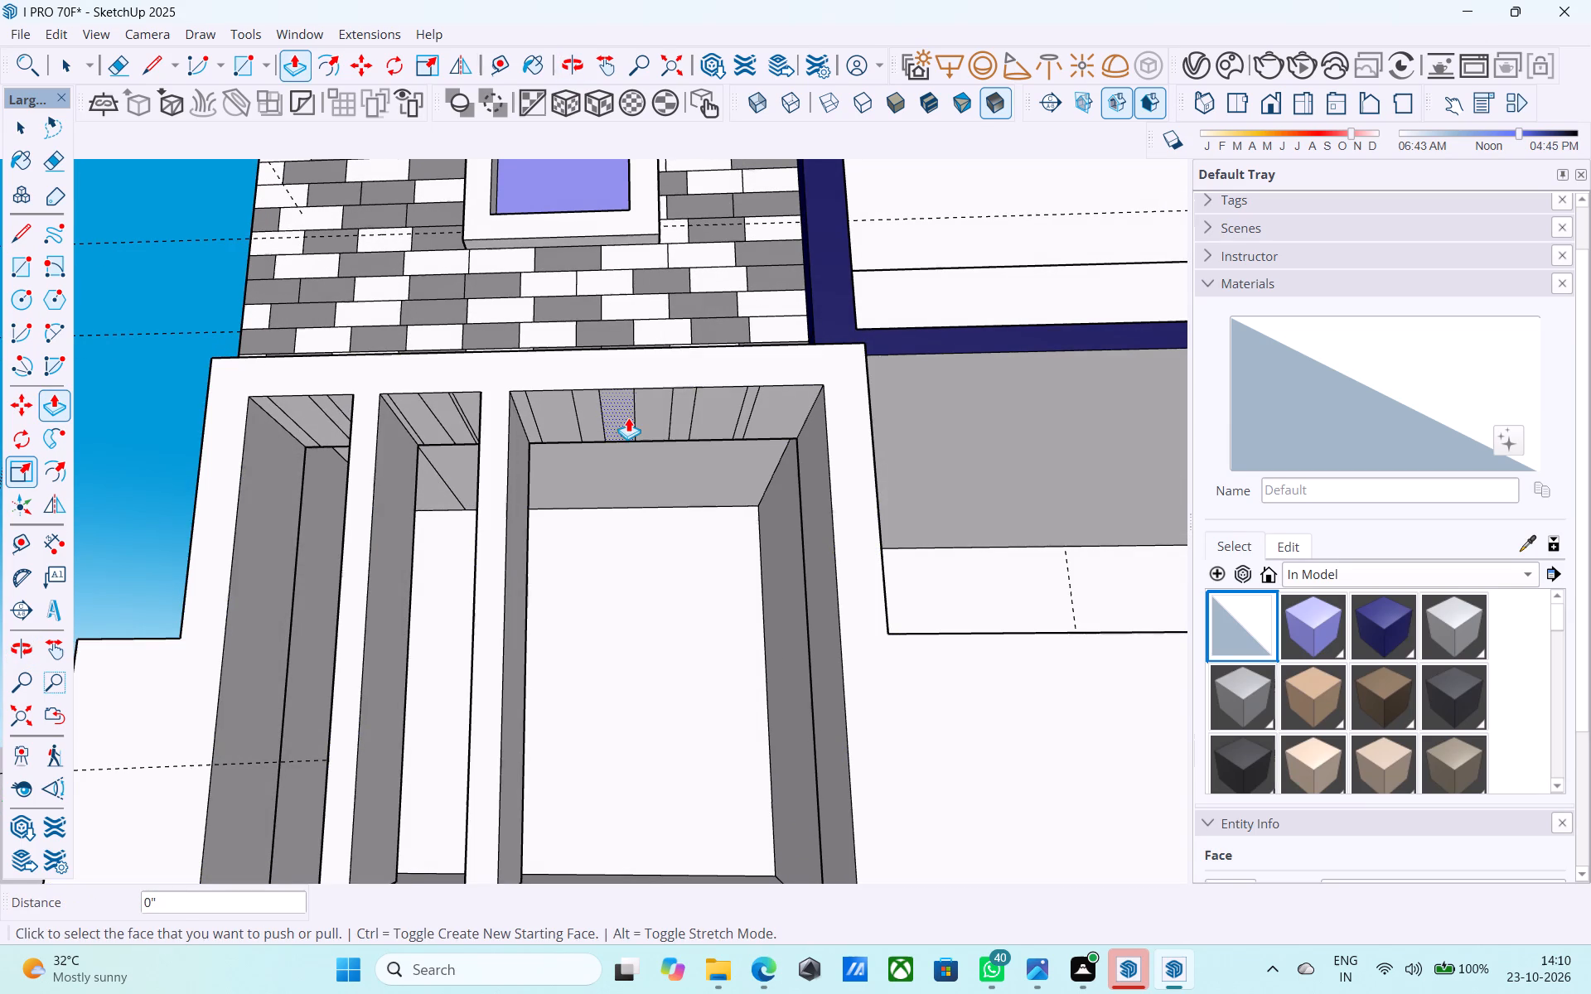
{"action": "scroll", "coordinate": [597, 416], "scroll_direction": "up", "scroll_amount": 2}
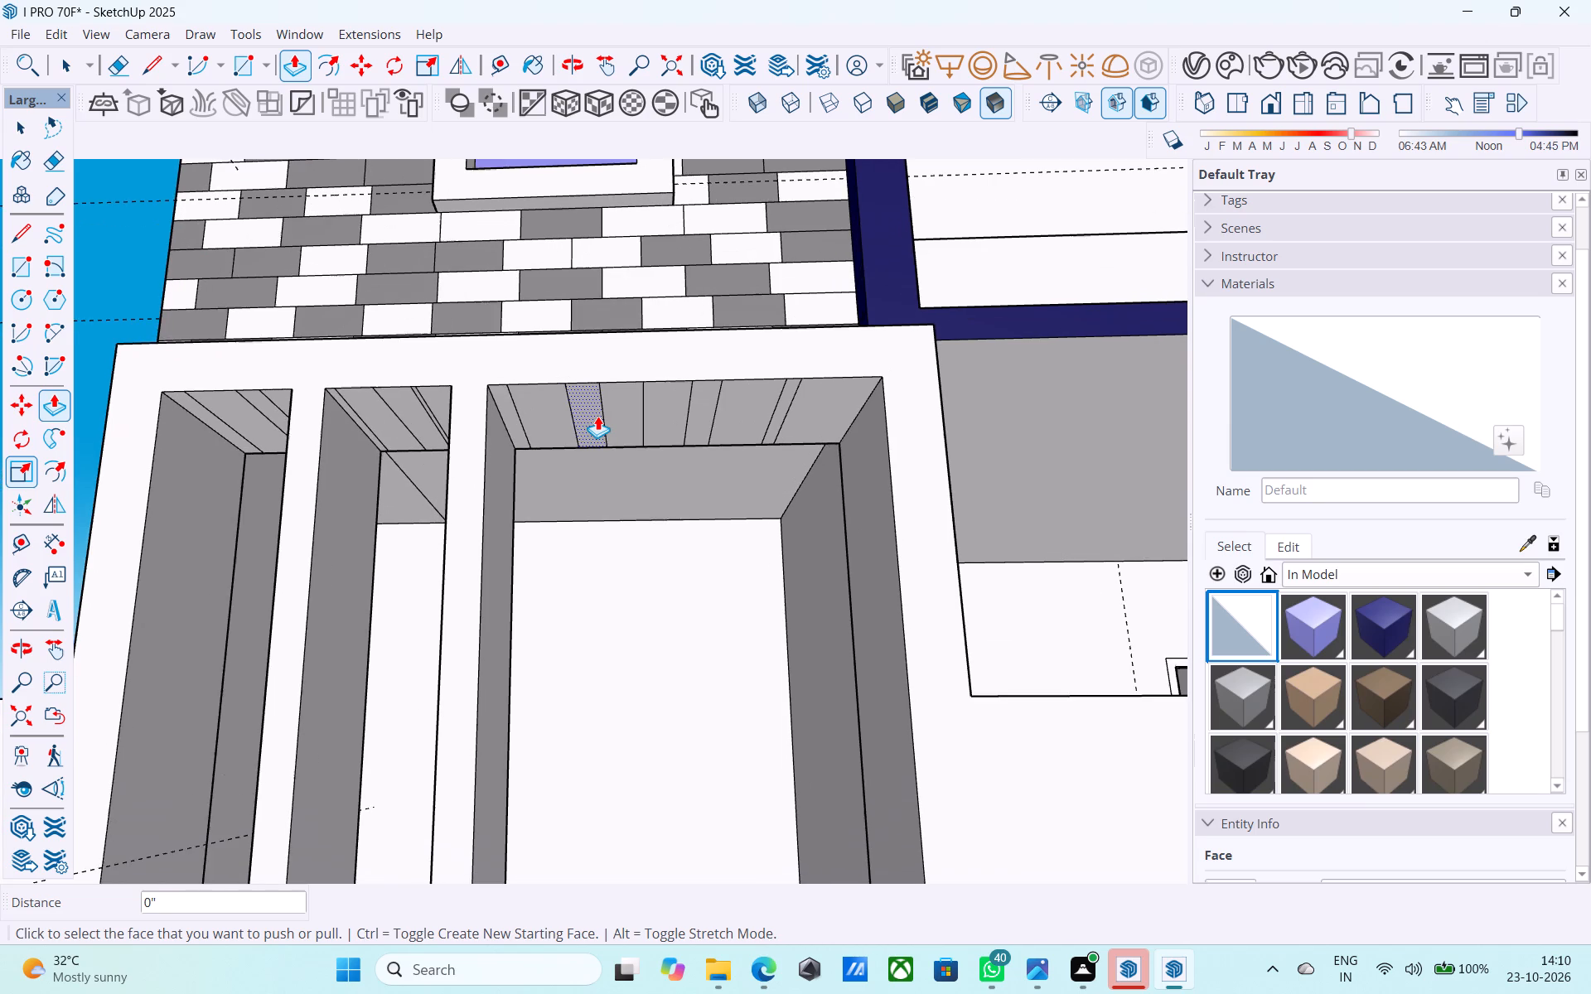
{"action": "scroll", "coordinate": [597, 416], "scroll_direction": "up", "scroll_amount": 1}
{"action": "double_click", "coordinate": [597, 415]}
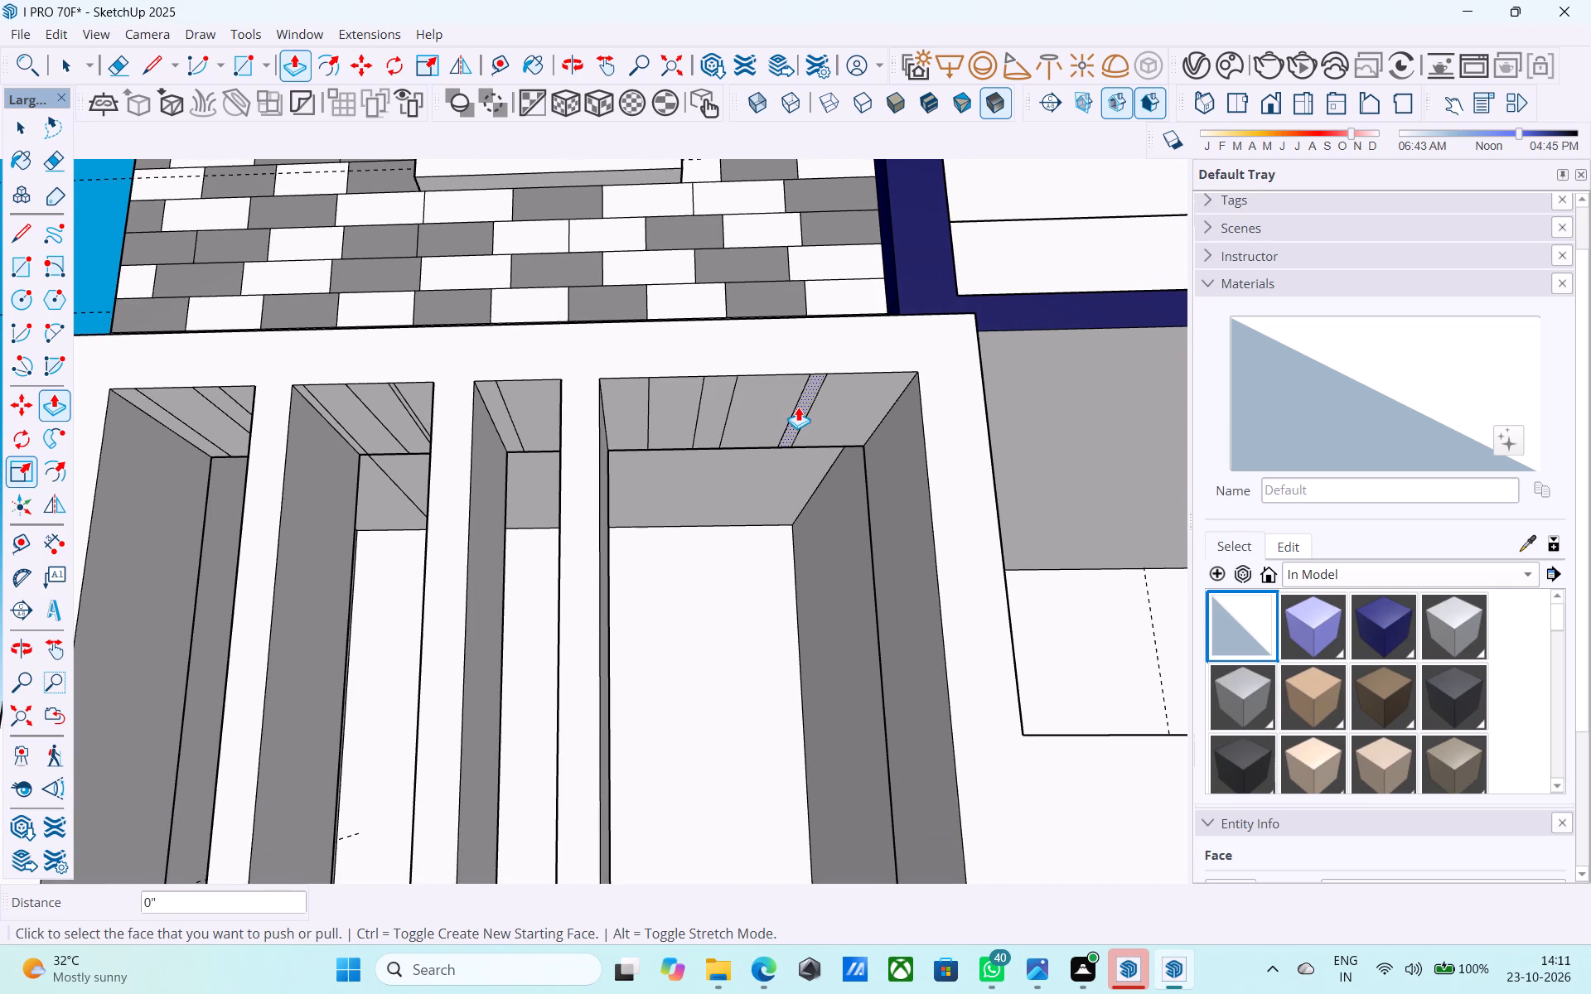
Draw a 2' 9" front-to-back line across the soffit near its far end and pull the strip beside it down into a fourth post.
{"action": "key", "text": "l"}
{"action": "scroll", "coordinate": [735, 388], "scroll_direction": "up", "scroll_amount": 3}
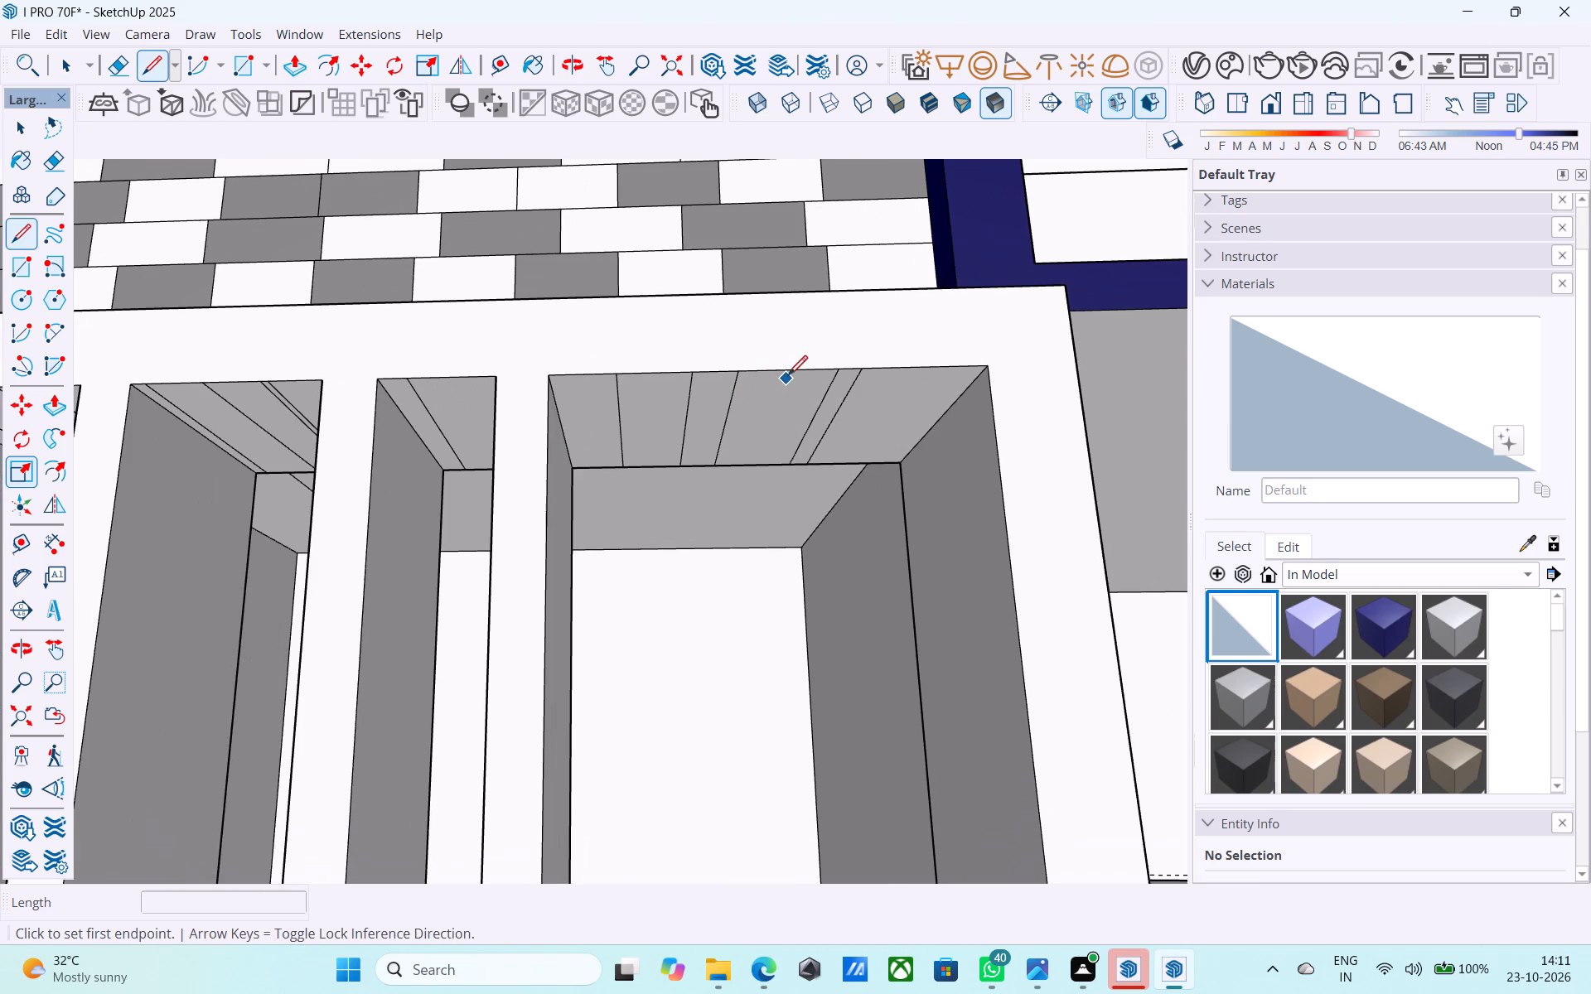
{"action": "left_click", "coordinate": [796, 373]}
{"action": "left_click", "coordinate": [761, 467]}
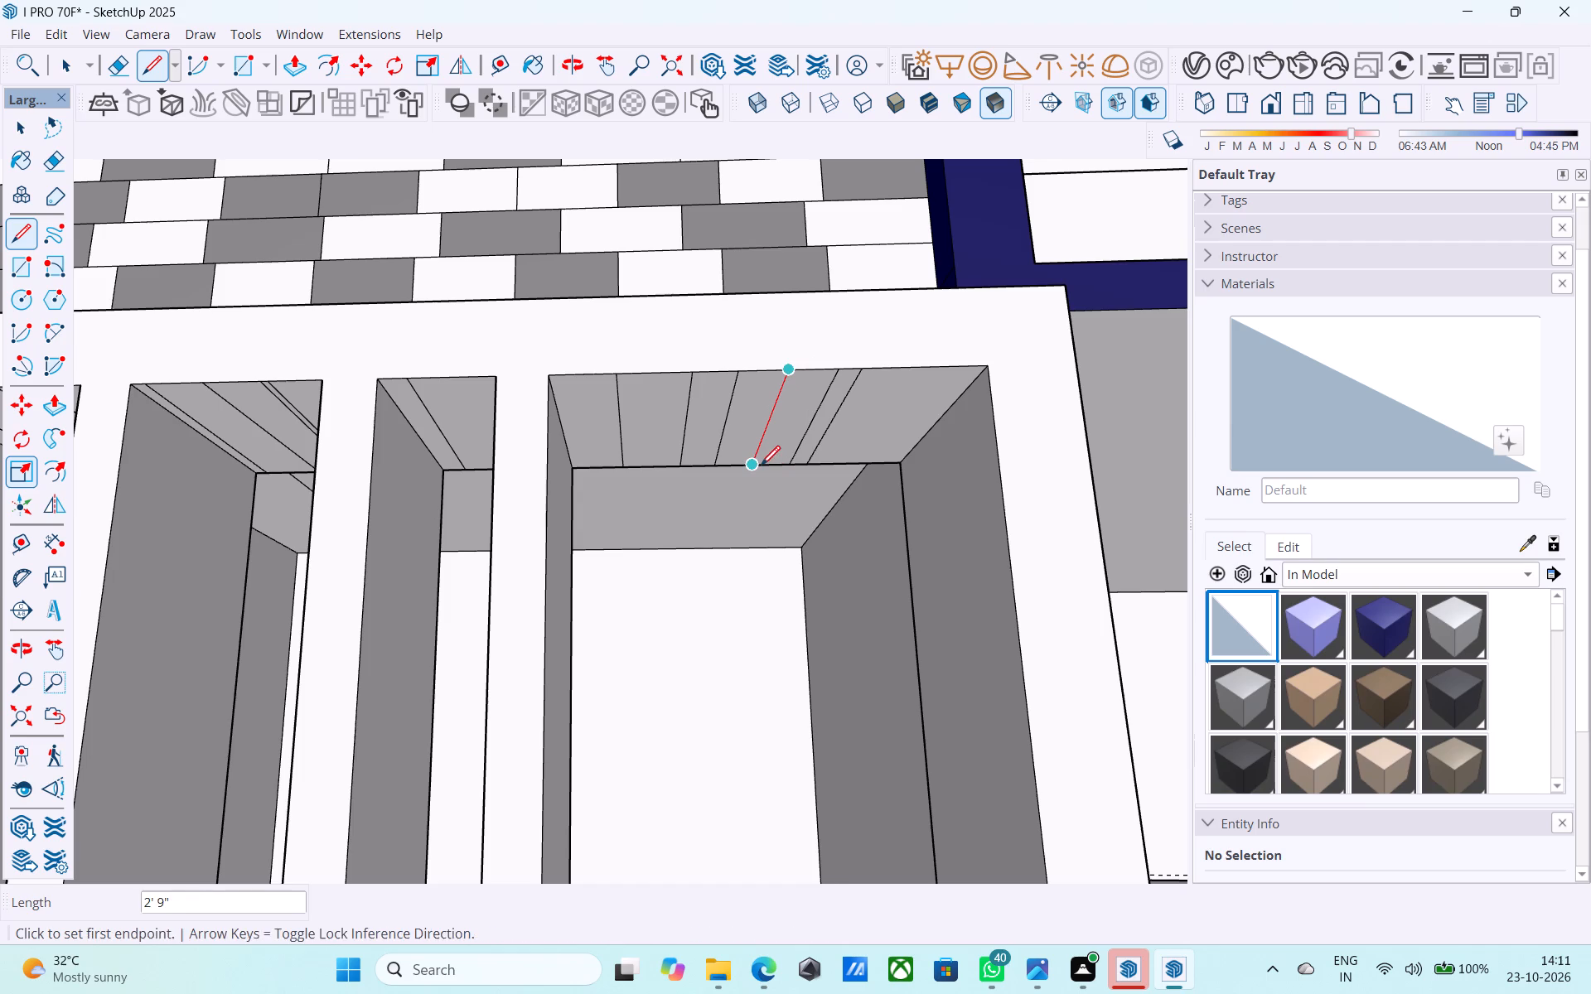
{"action": "key", "text": "space"}
{"action": "left_click", "coordinate": [768, 451]}
{"action": "key", "text": "p"}
{"action": "double_click", "coordinate": [771, 450]}
Draw a 2' 9" line from front to back across the third post's inner side face, partway up the post.
{"action": "scroll", "coordinate": [765, 436], "scroll_direction": "down", "scroll_amount": 6}
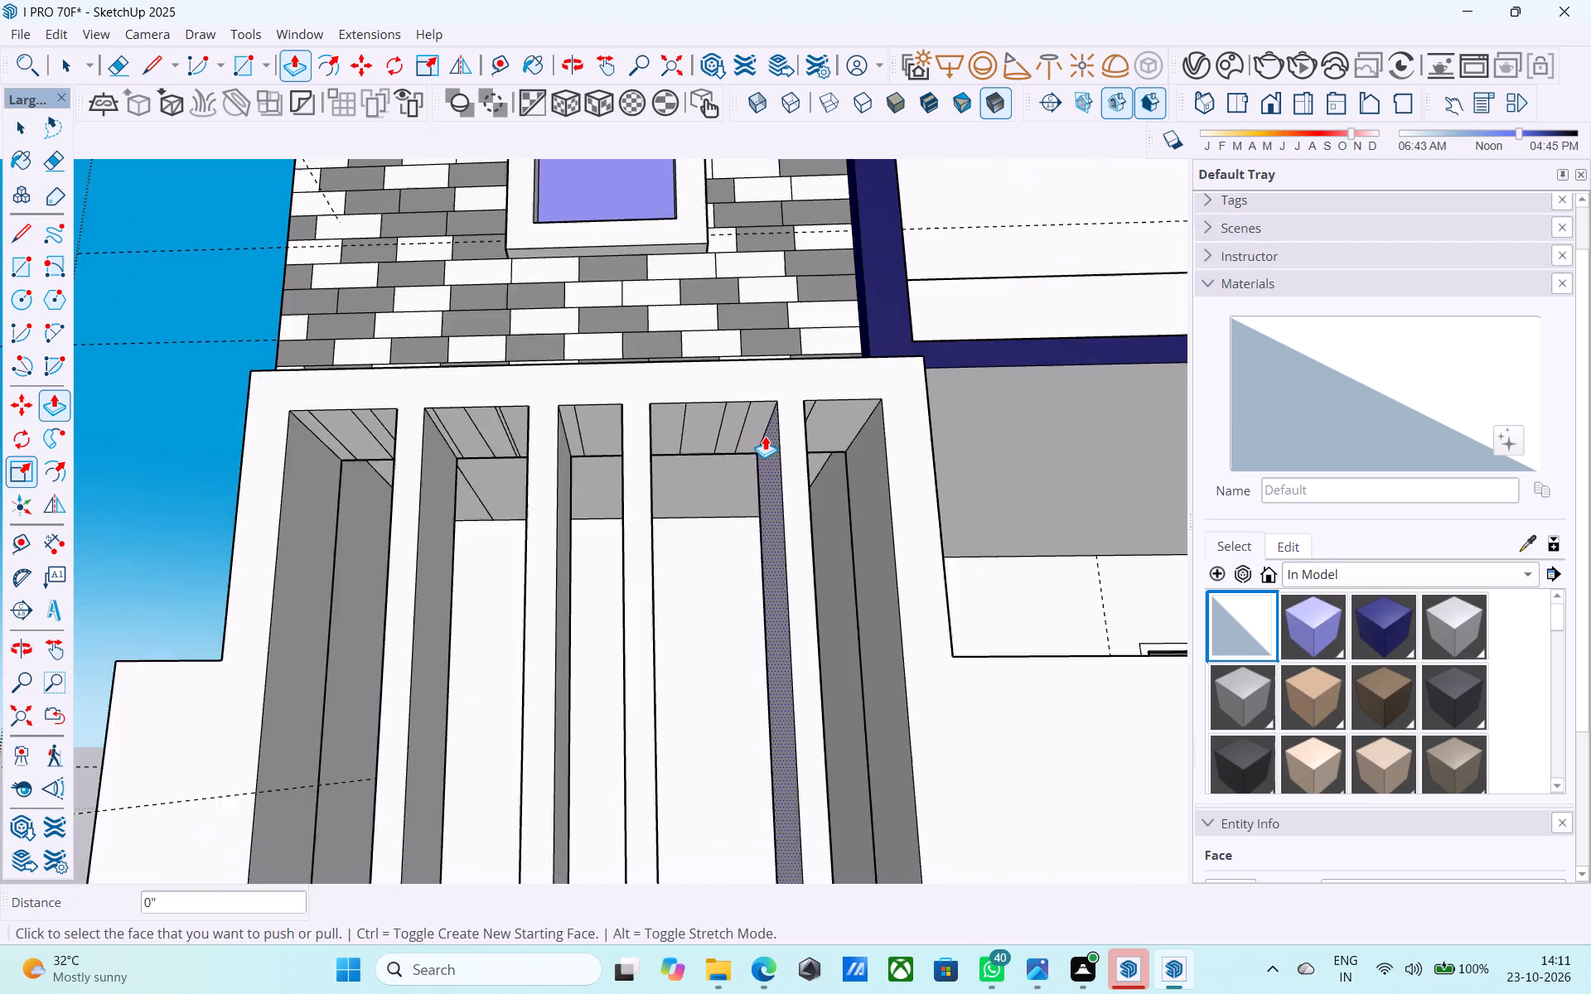
{"action": "scroll", "coordinate": [765, 436], "scroll_direction": "down", "scroll_amount": 6}
{"action": "middle_click_drag", "start_coordinate": [764, 442], "coordinate": [801, 609]}
{"action": "scroll", "coordinate": [746, 539], "scroll_direction": "up", "scroll_amount": 6}
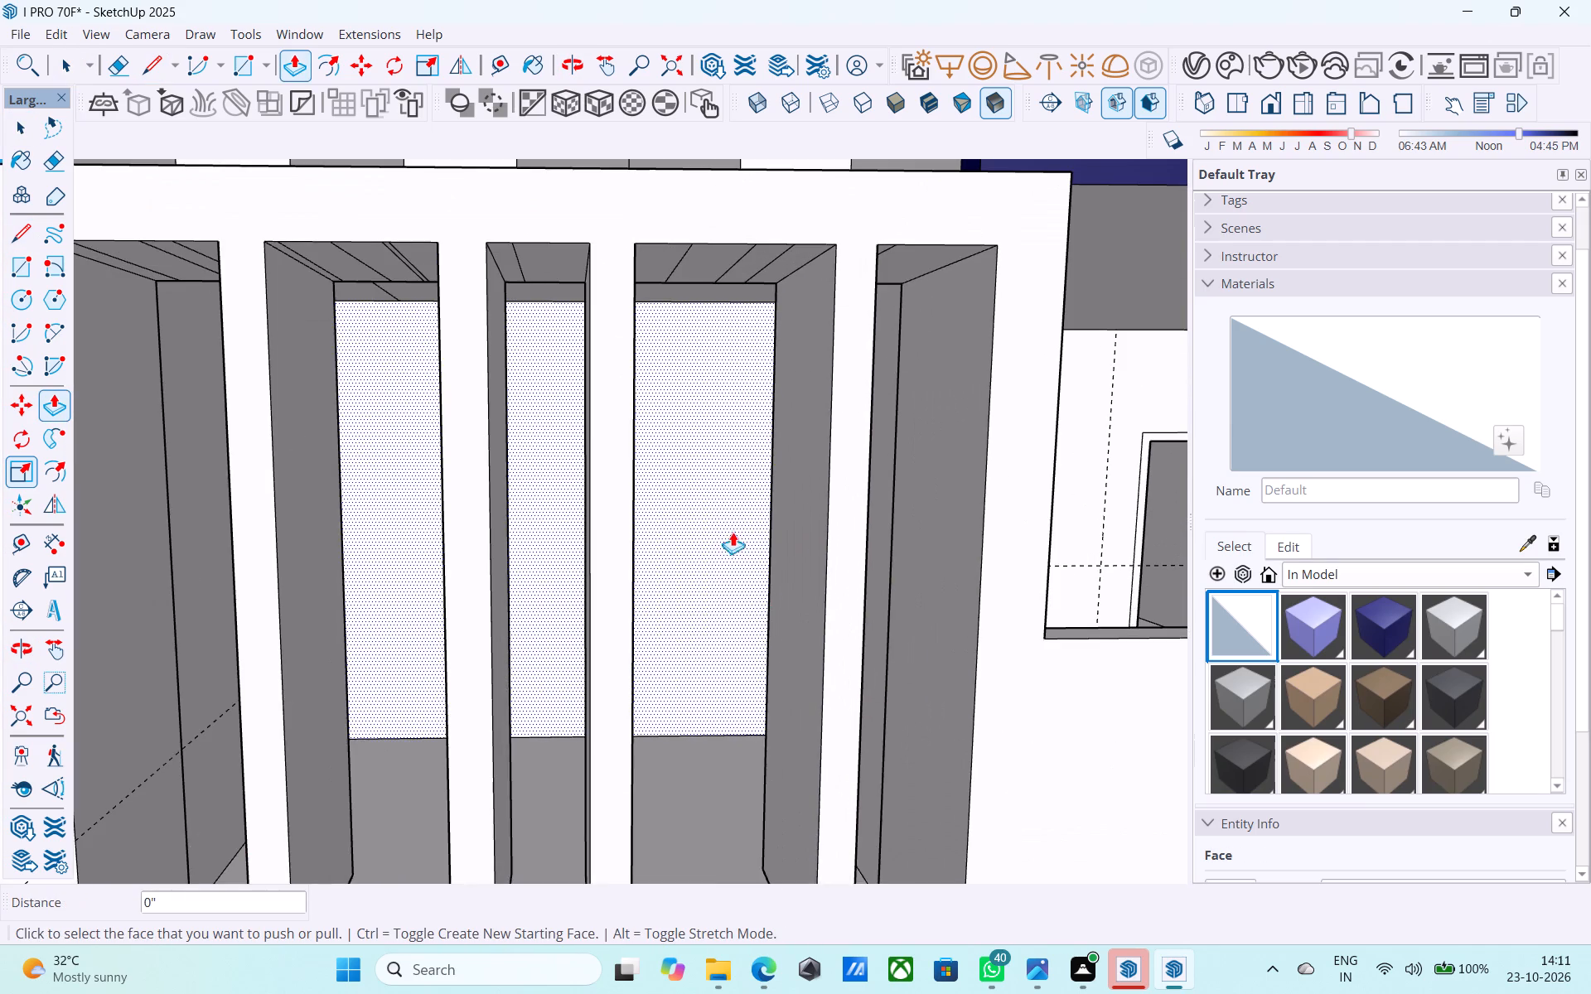
{"action": "scroll", "coordinate": [732, 531], "scroll_direction": "down", "scroll_amount": 5}
{"action": "middle_click_drag", "start_coordinate": [730, 531], "coordinate": [702, 529]}
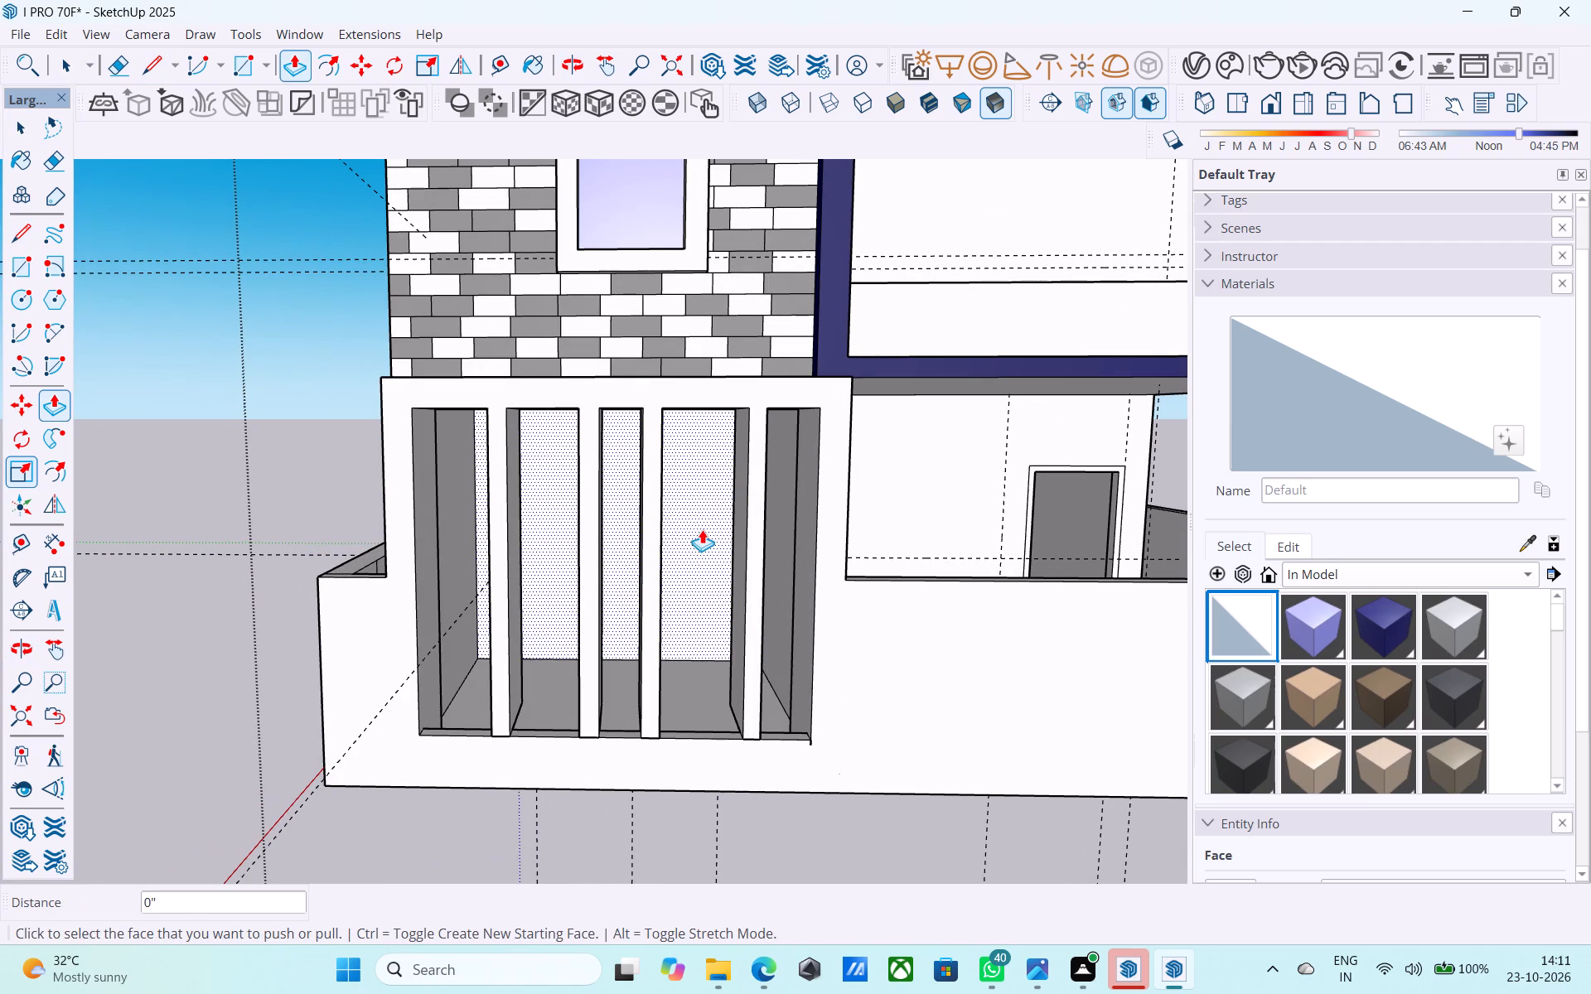
{"action": "middle_click_drag", "start_coordinate": [691, 531], "coordinate": [607, 543]}
{"action": "scroll", "coordinate": [594, 541], "scroll_direction": "up", "scroll_amount": 4}
{"action": "key", "text": "space"}
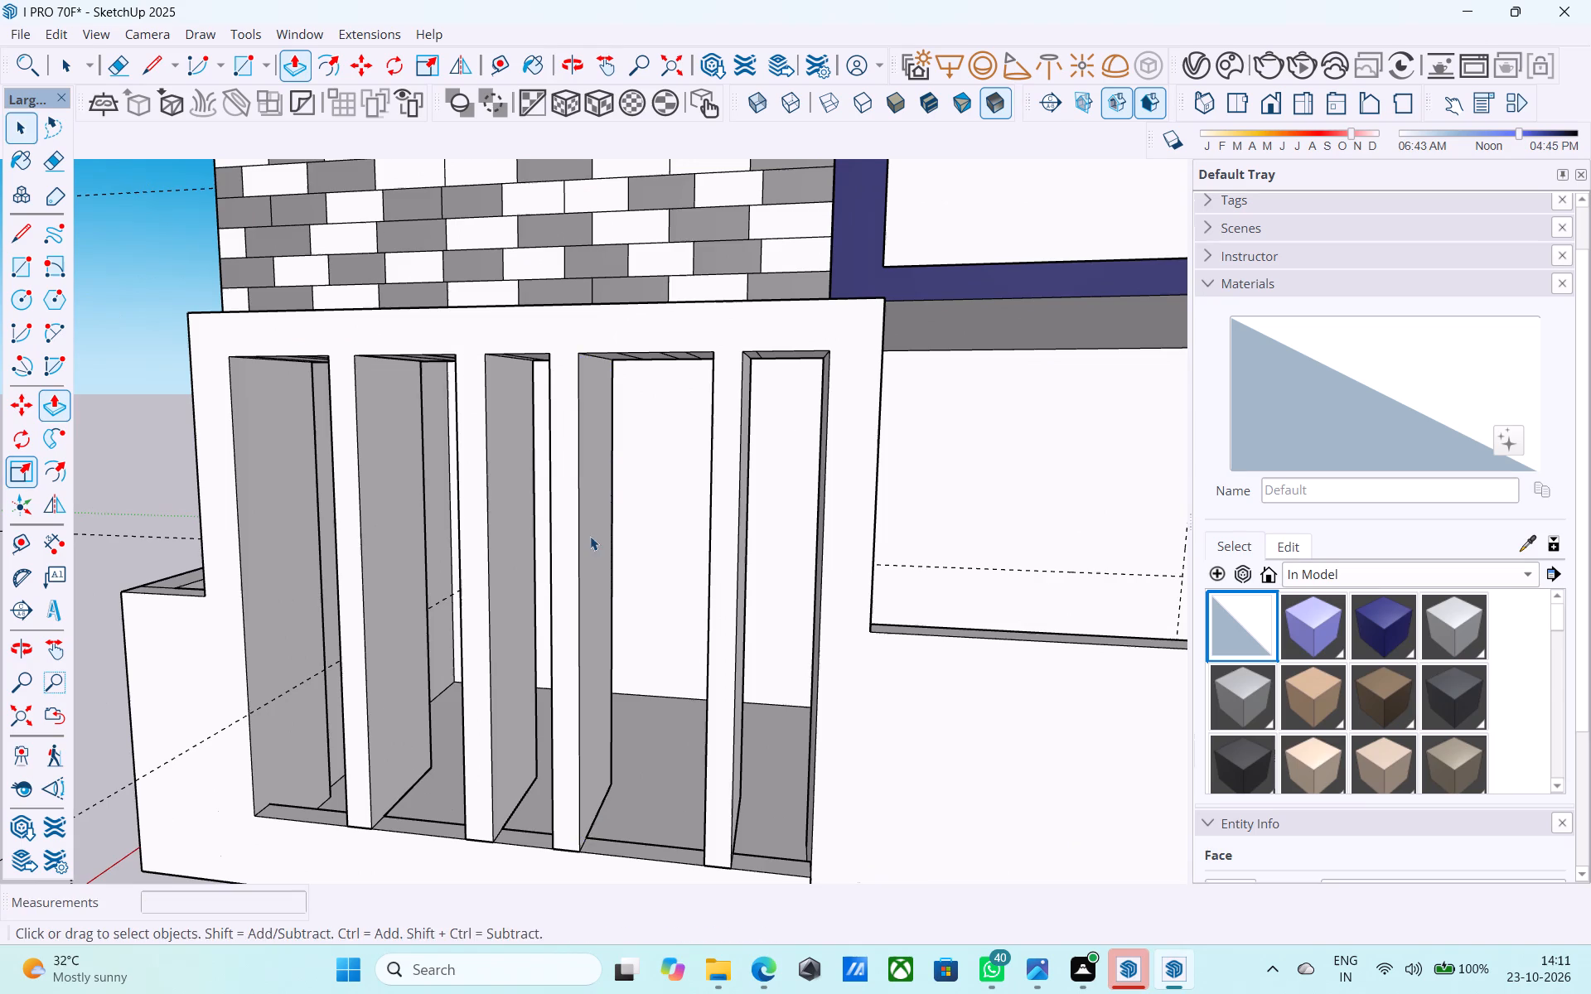
{"action": "type", "text": "L"}
{"action": "scroll", "coordinate": [589, 535], "scroll_direction": "up", "scroll_amount": 2}
{"action": "left_click", "coordinate": [578, 535]}
{"action": "left_click", "coordinate": [620, 512]}
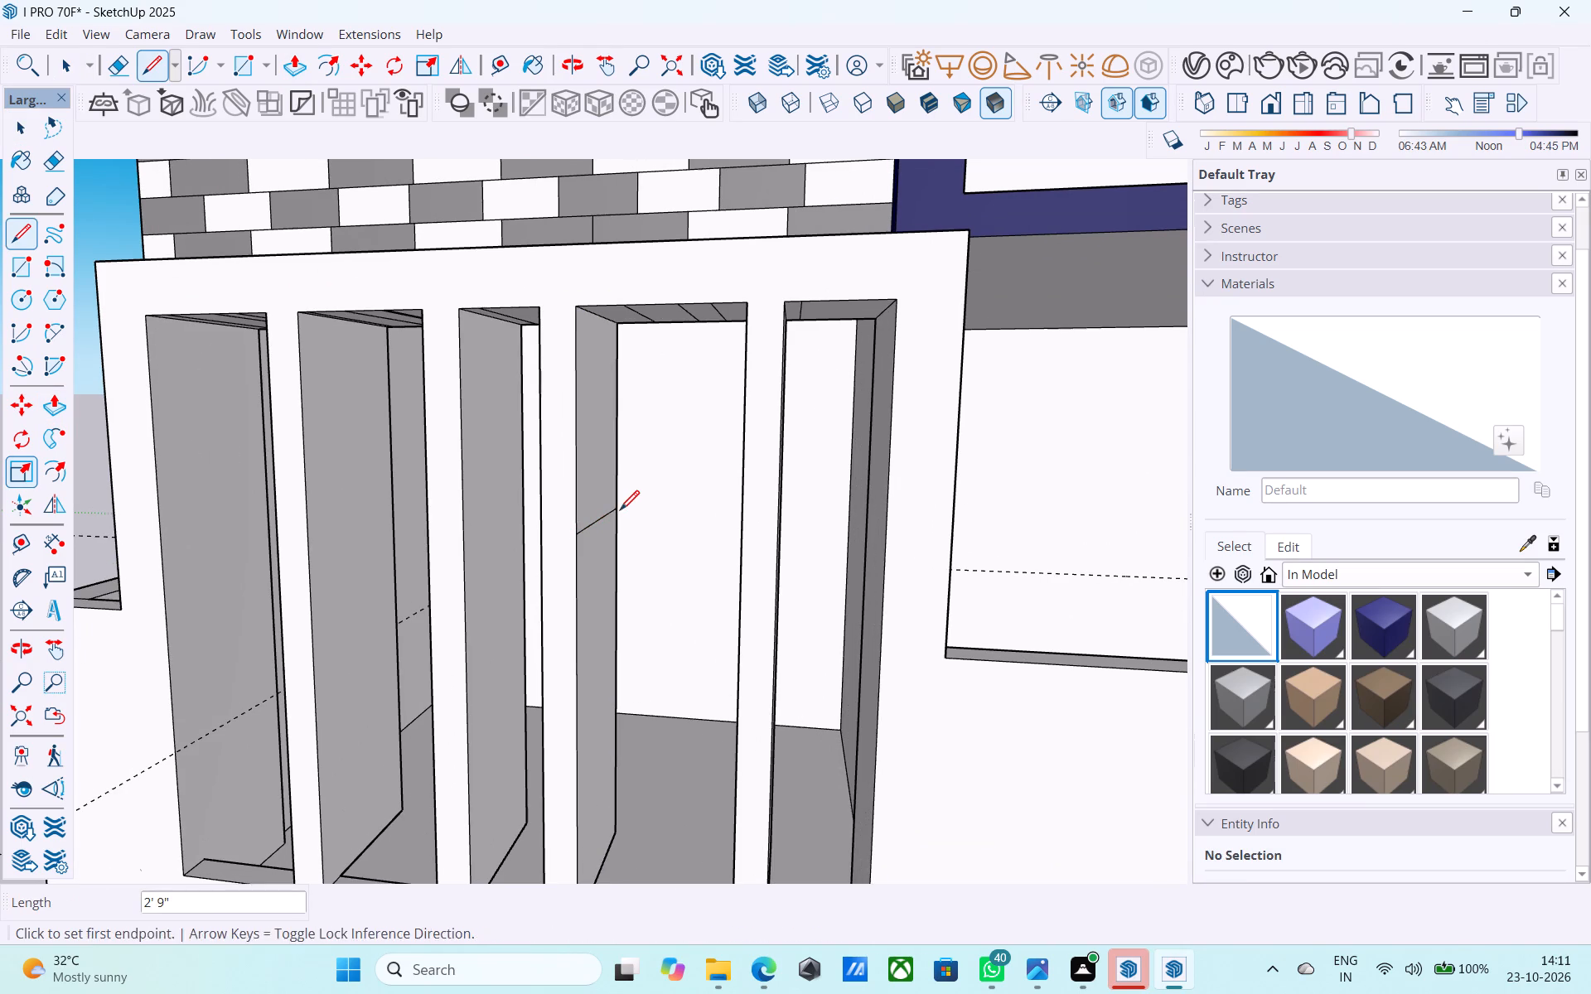
Copy the new line on the third post's side face 3" upward.
{"action": "key", "text": "space"}
{"action": "left_click", "coordinate": [608, 520]}
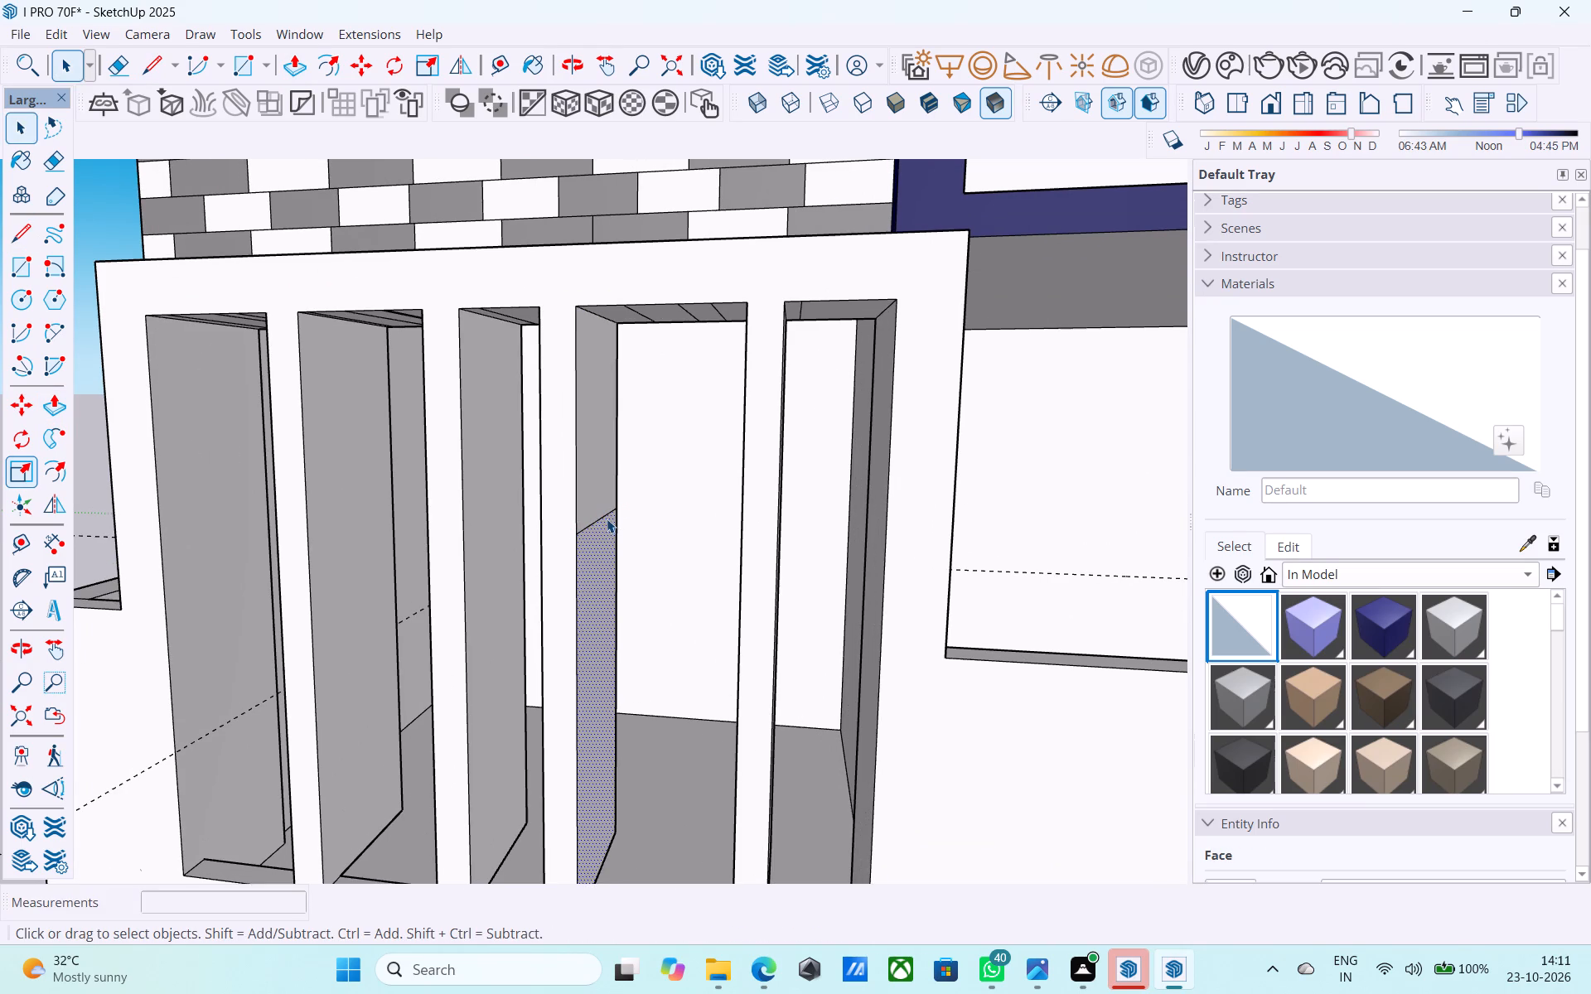
{"action": "left_click", "coordinate": [602, 517]}
{"action": "key", "text": "m"}
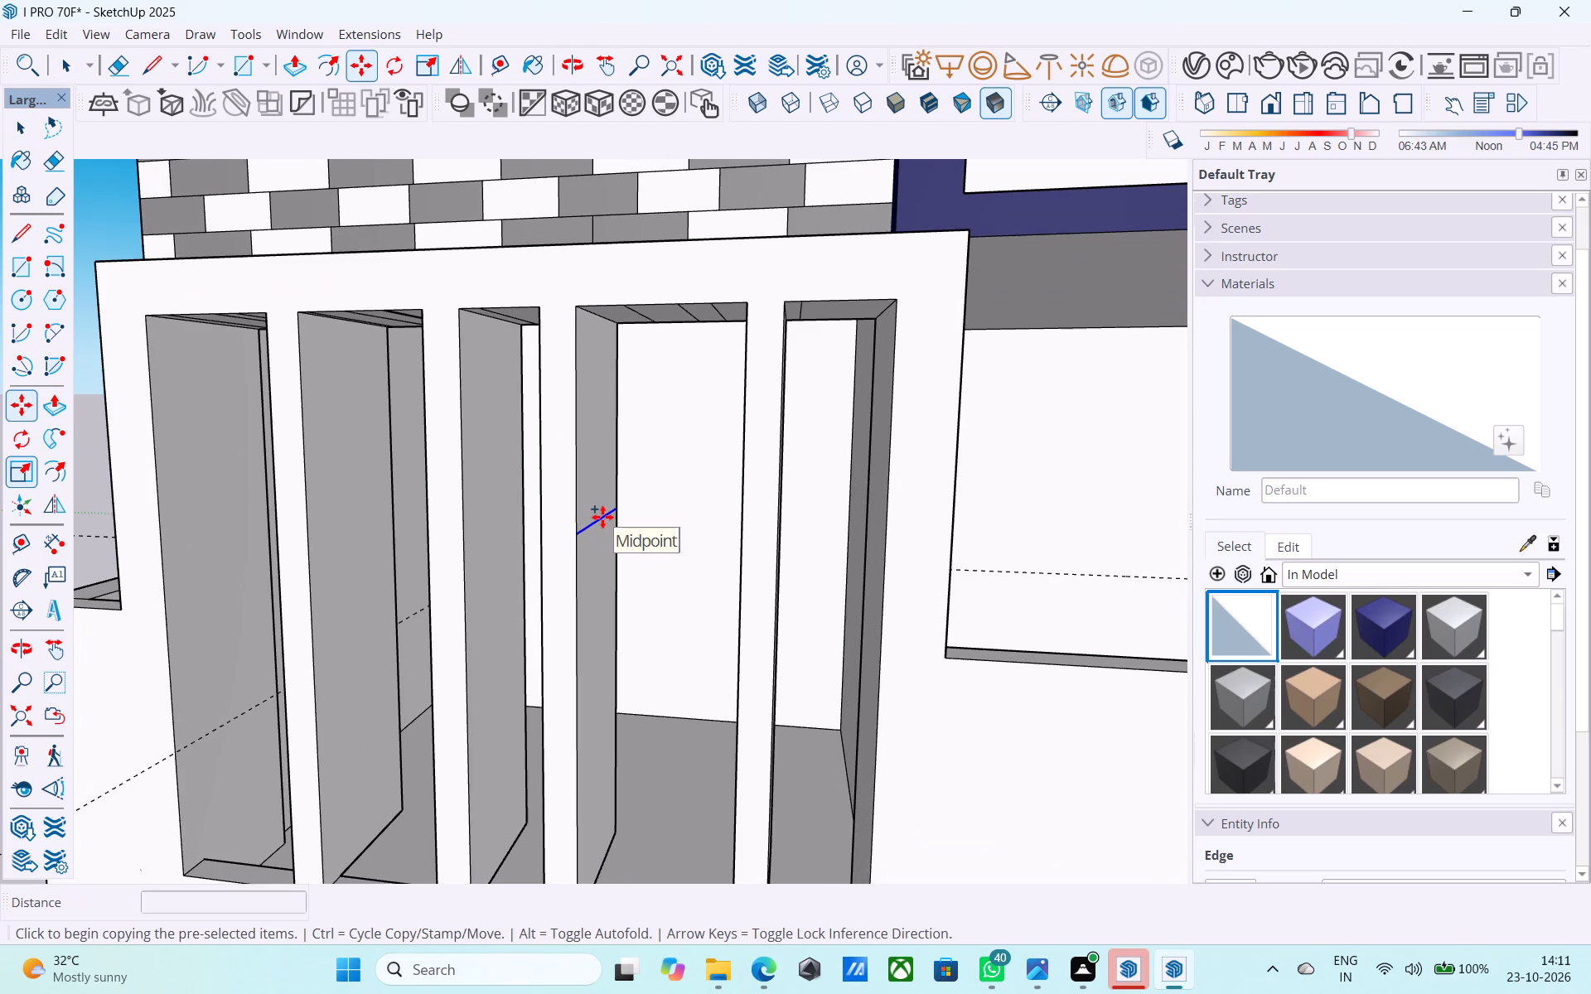
{"action": "left_click", "coordinate": [581, 530]}
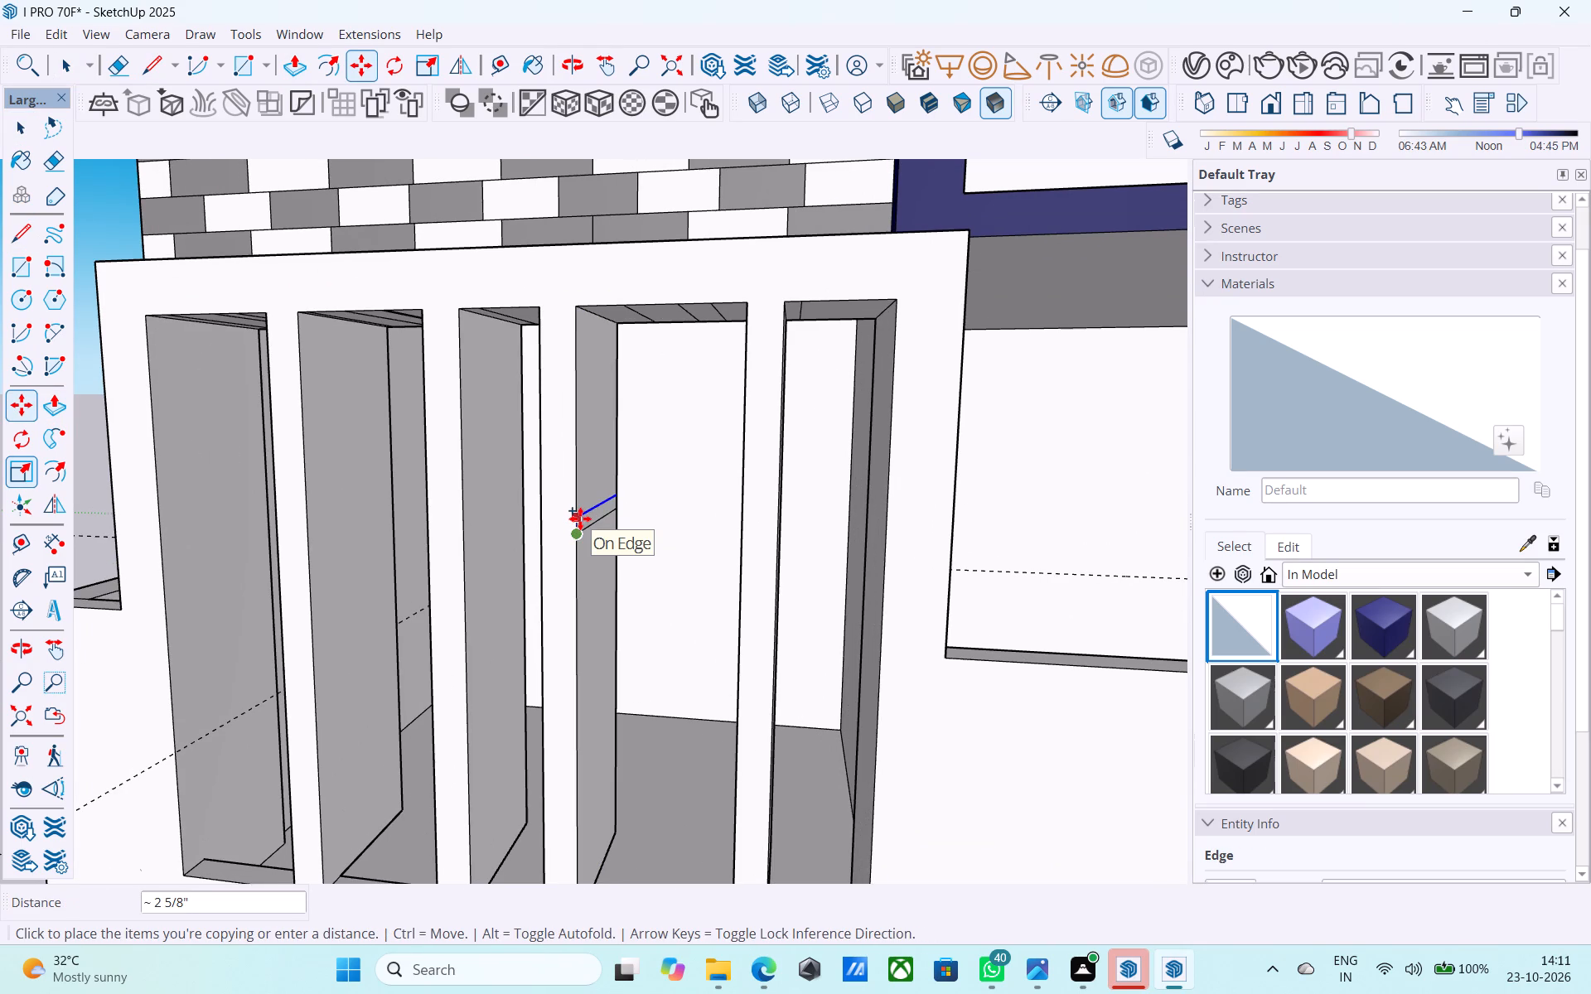
{"action": "type", "text": "3\""}
{"action": "key", "text": "Return"}
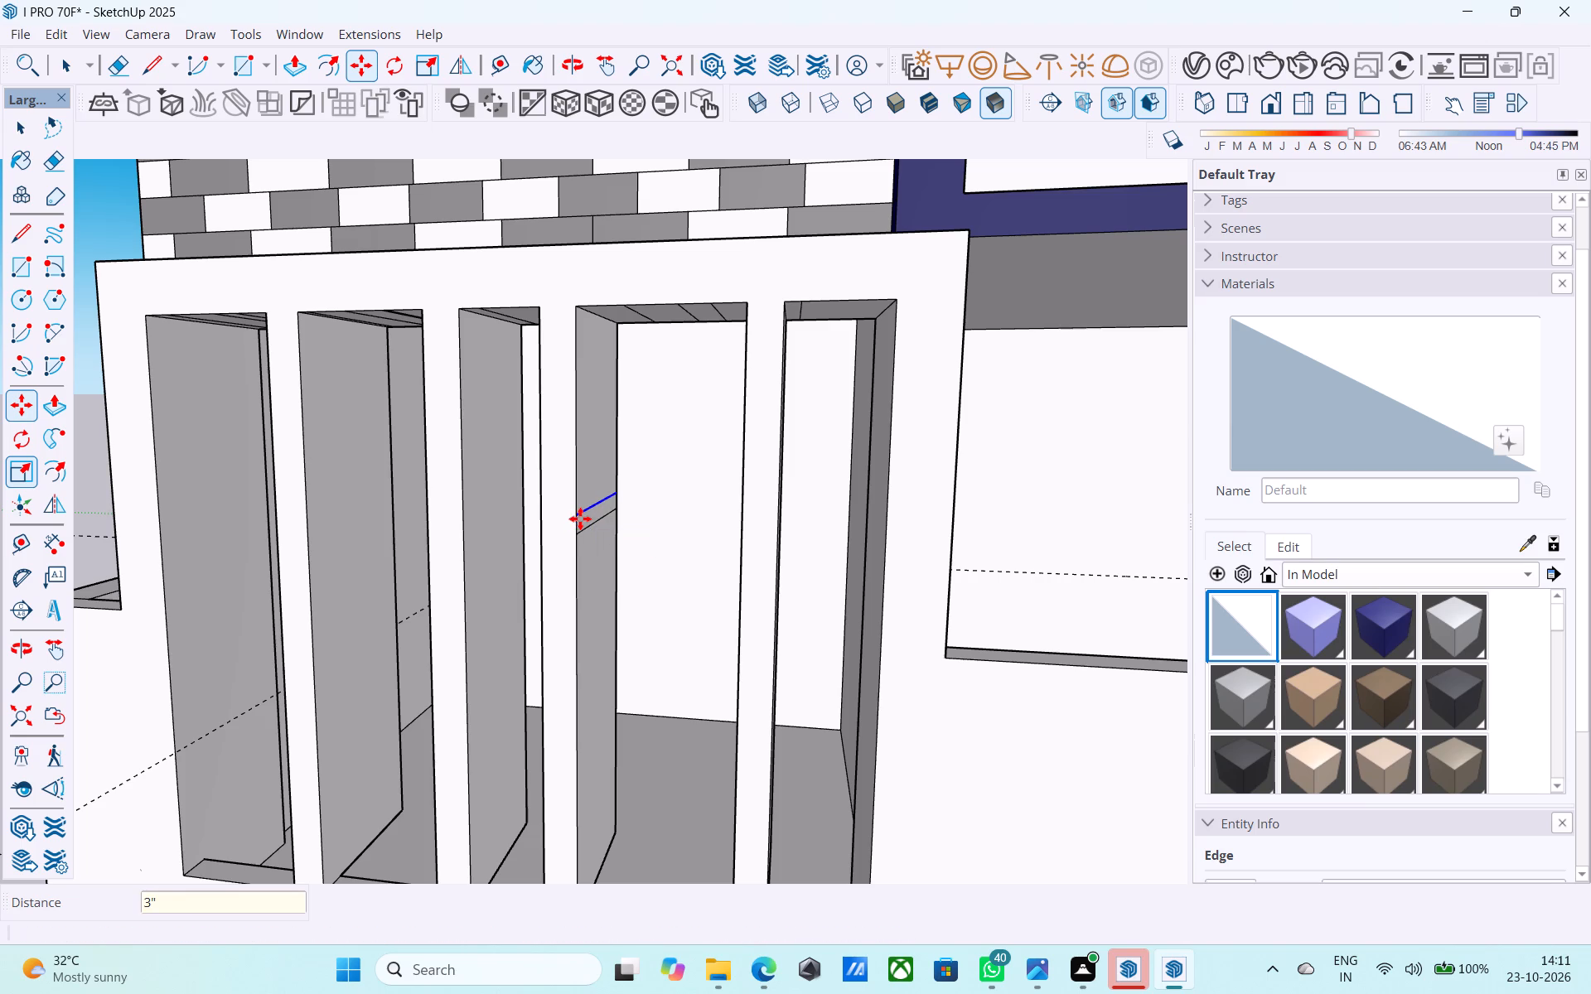
Push/Pull the 3" strip on the third post's side across the gap to the fourth post, about 2' 1 3/8", forming a horizontal rail.
{"action": "key", "text": "space"}
{"action": "scroll", "coordinate": [611, 539], "scroll_direction": "up", "scroll_amount": 5}
{"action": "left_click", "coordinate": [578, 495]}
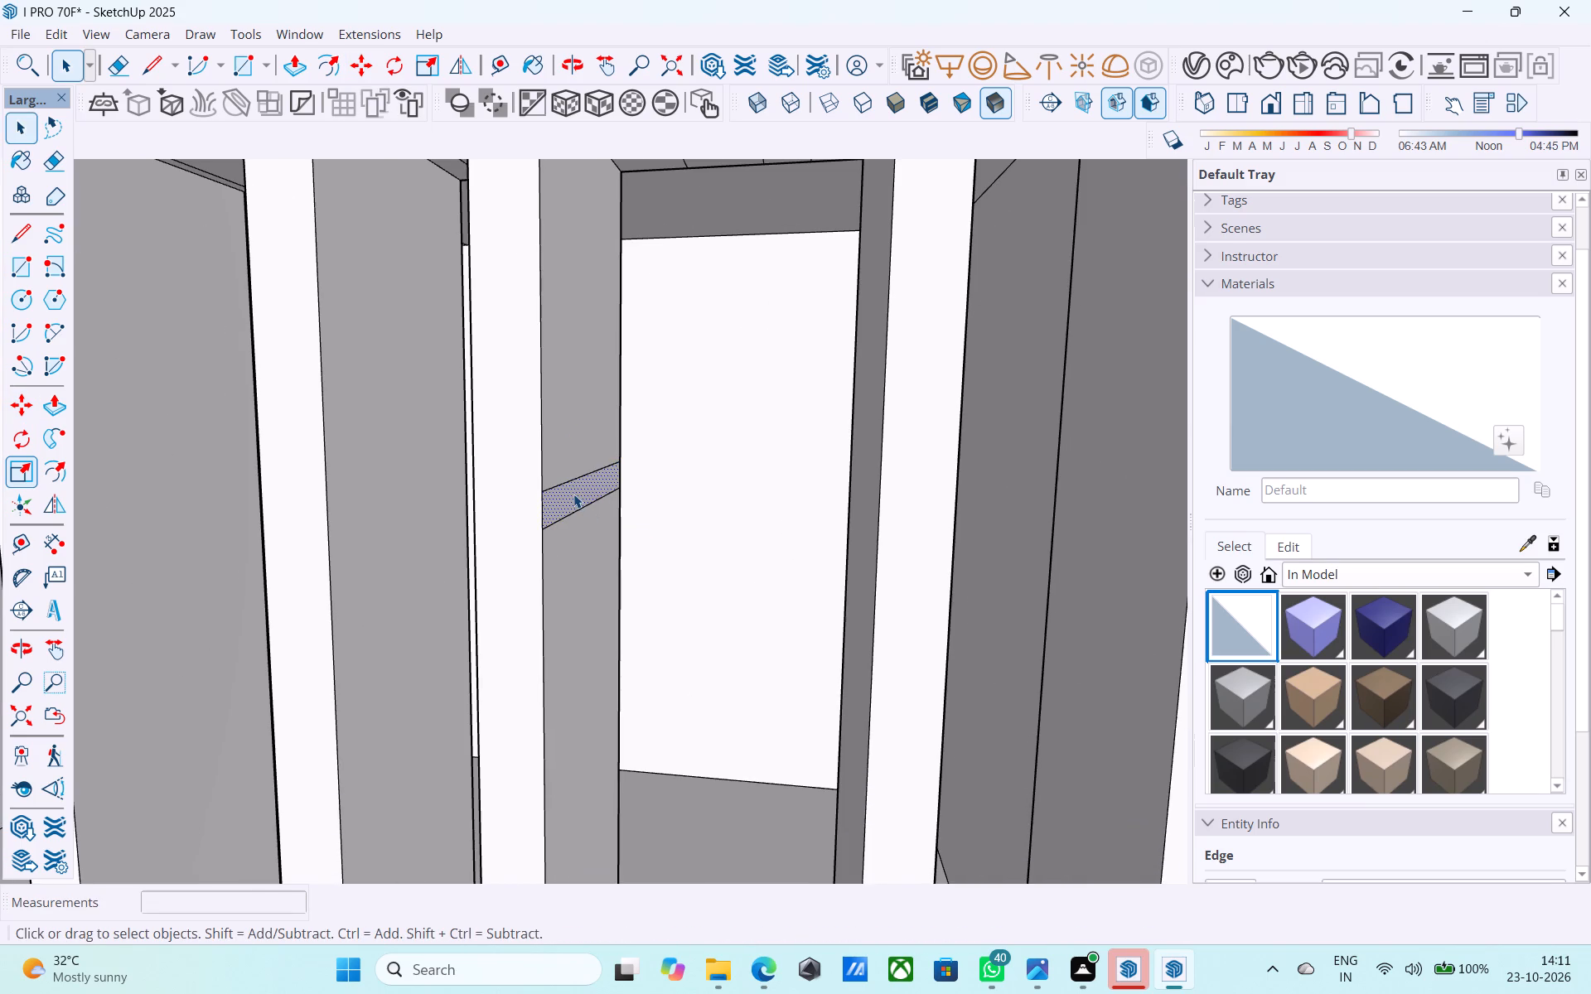
{"action": "key", "text": "p"}
{"action": "left_click", "coordinate": [573, 494]}
{"action": "scroll", "coordinate": [695, 495], "scroll_direction": "down", "scroll_amount": 3}
{"action": "middle_click_drag", "start_coordinate": [715, 510], "coordinate": [810, 510]}
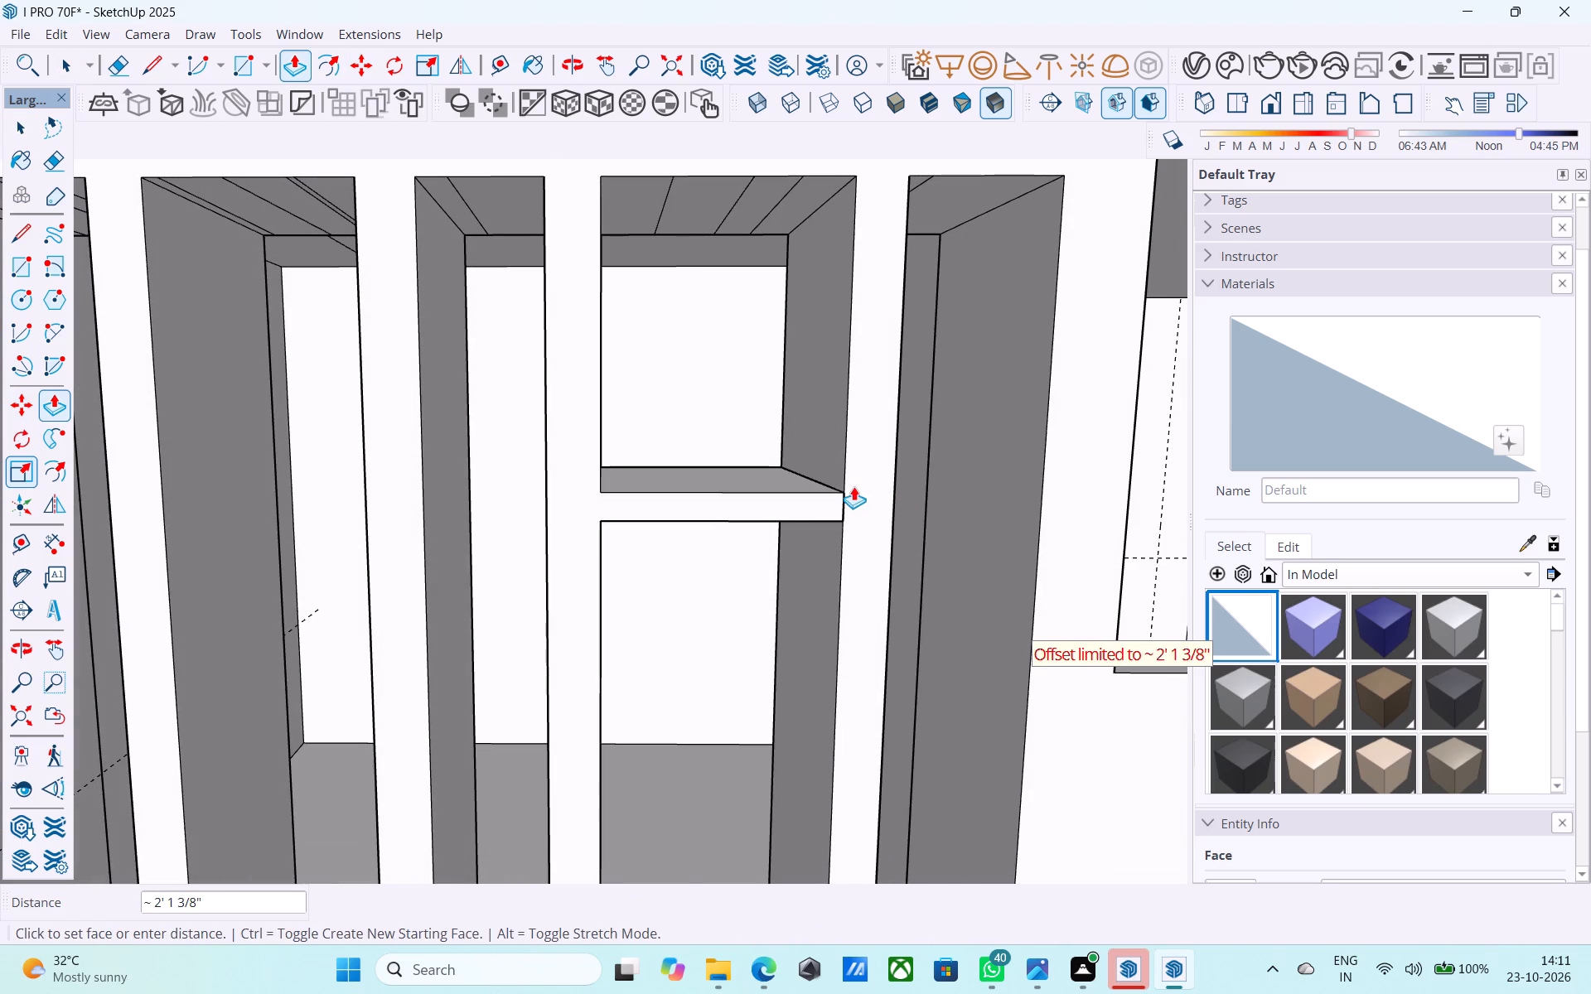
{"action": "left_click", "coordinate": [854, 486]}
Erase the vertical edge on the front face where the horizontal rail meets the fourth post.
{"action": "scroll", "coordinate": [853, 481], "scroll_direction": "down", "scroll_amount": 5}
{"action": "middle_click_drag", "start_coordinate": [816, 519], "coordinate": [810, 495]}
{"action": "scroll", "coordinate": [829, 498], "scroll_direction": "up", "scroll_amount": 8}
{"action": "key", "text": "e"}
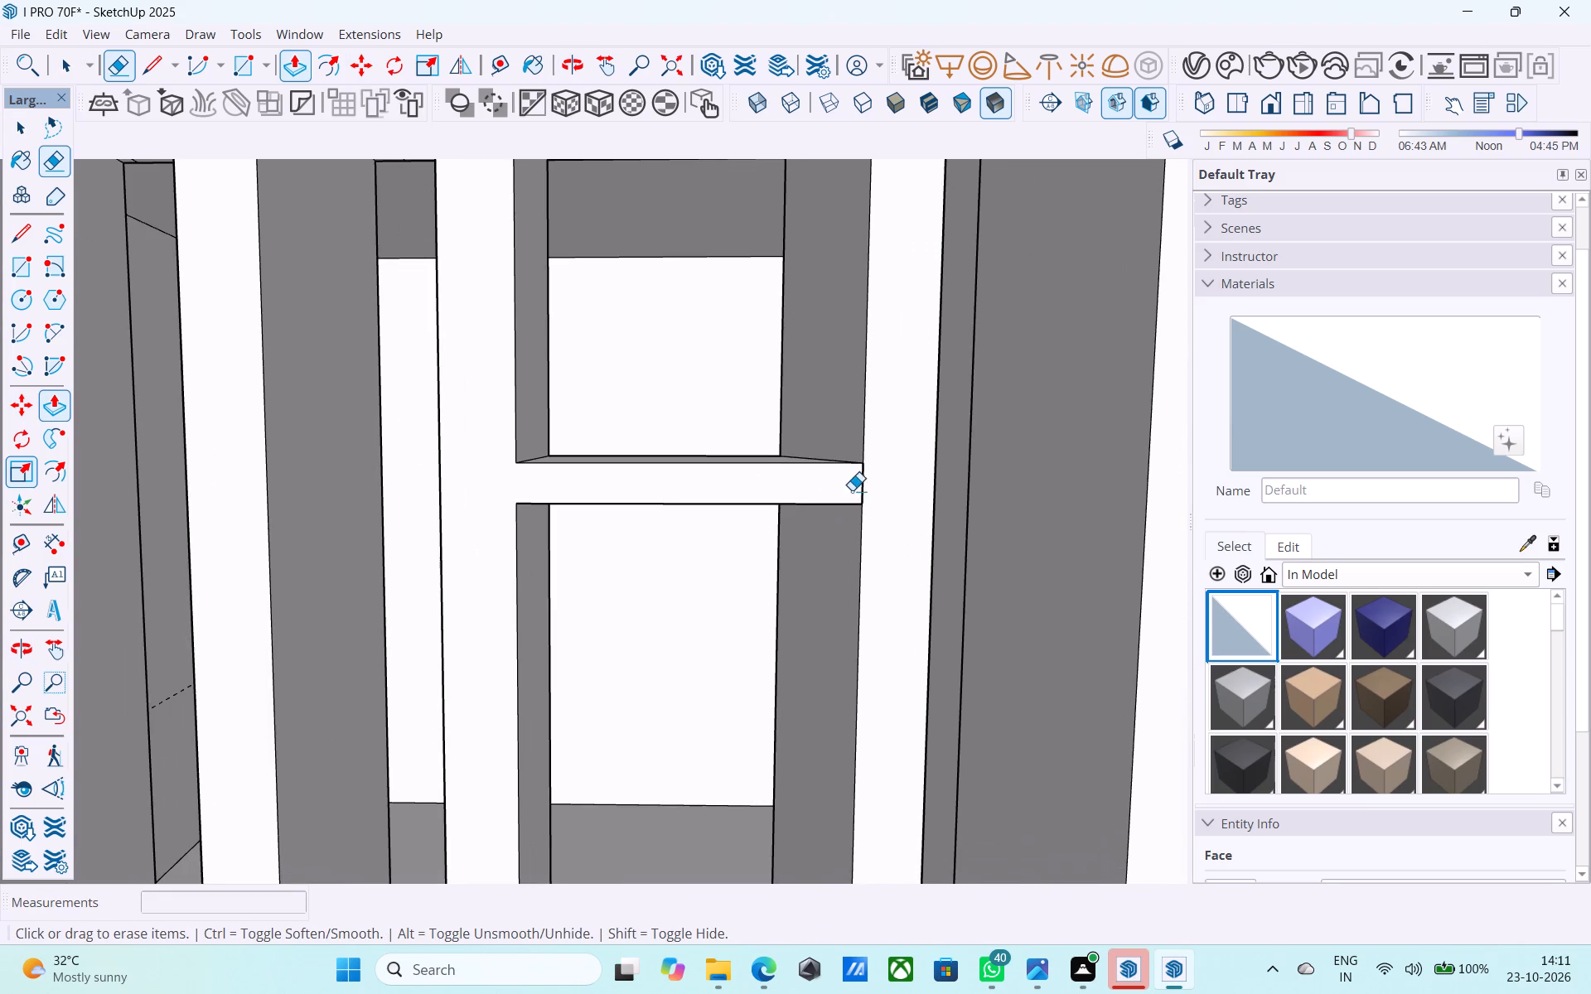
{"action": "left_click", "coordinate": [859, 489]}
Extend the rail's top front edge with lines across the faces of the third and fourth posts to their outer edges.
{"action": "scroll", "coordinate": [864, 490], "scroll_direction": "up", "scroll_amount": 3}
{"action": "scroll", "coordinate": [864, 488], "scroll_direction": "down", "scroll_amount": 6}
{"action": "middle_click_drag", "start_coordinate": [846, 516], "coordinate": [864, 467]}
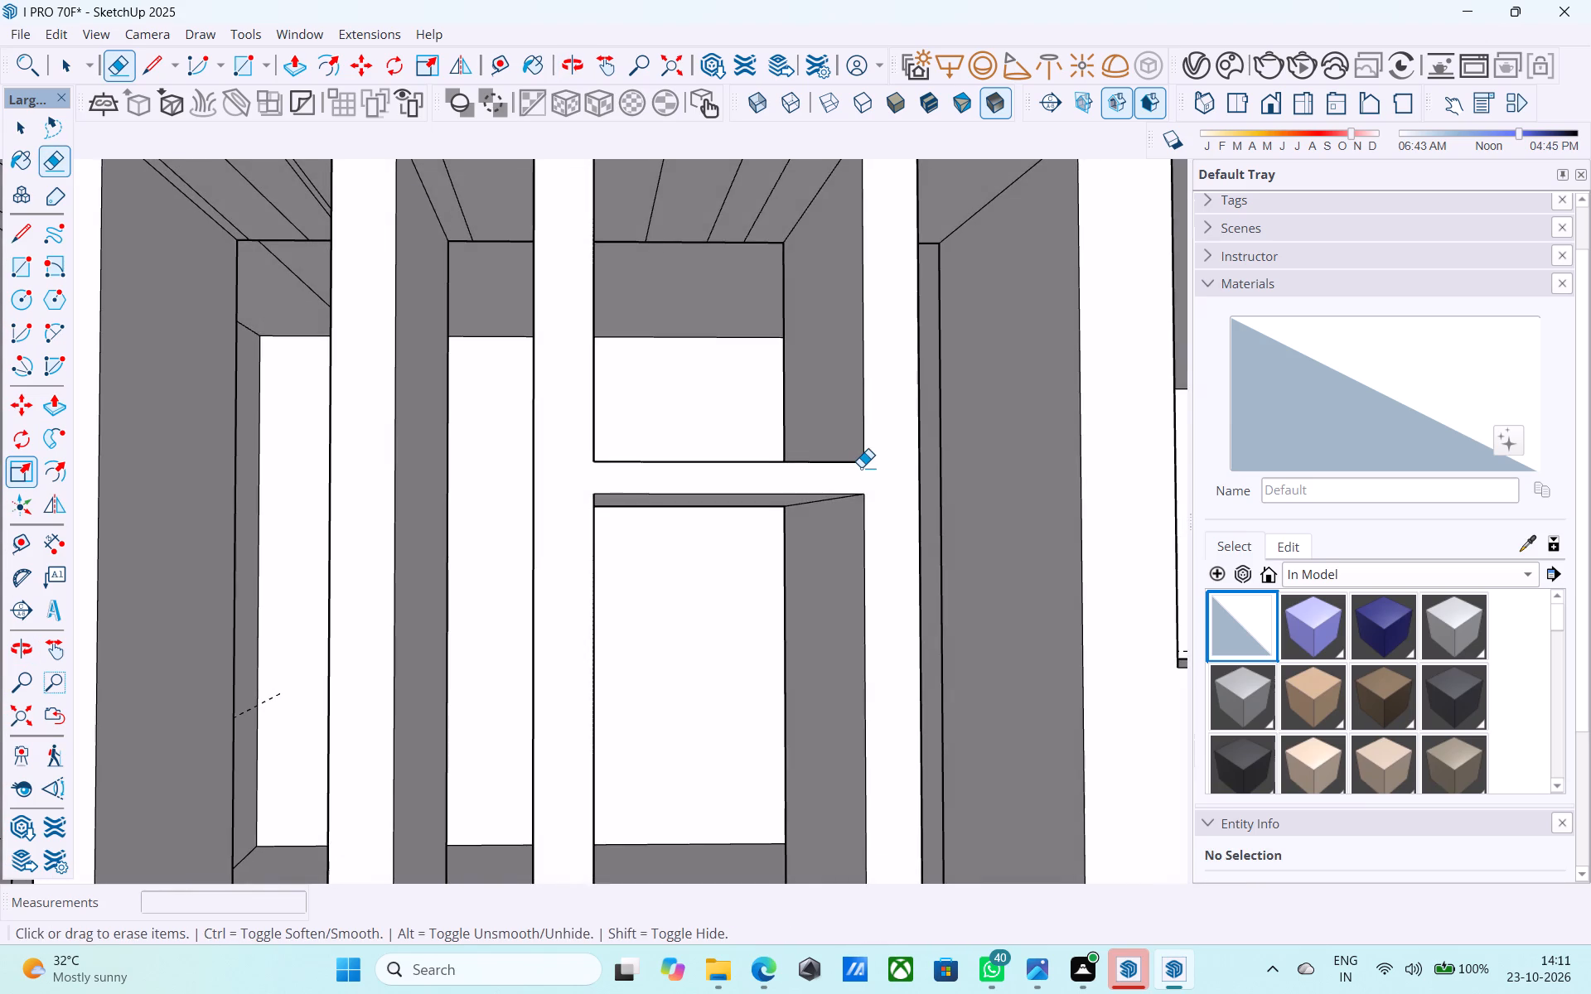
{"action": "scroll", "coordinate": [861, 467], "scroll_direction": "down", "scroll_amount": 4}
{"action": "middle_click_drag", "start_coordinate": [858, 470], "coordinate": [735, 582]}
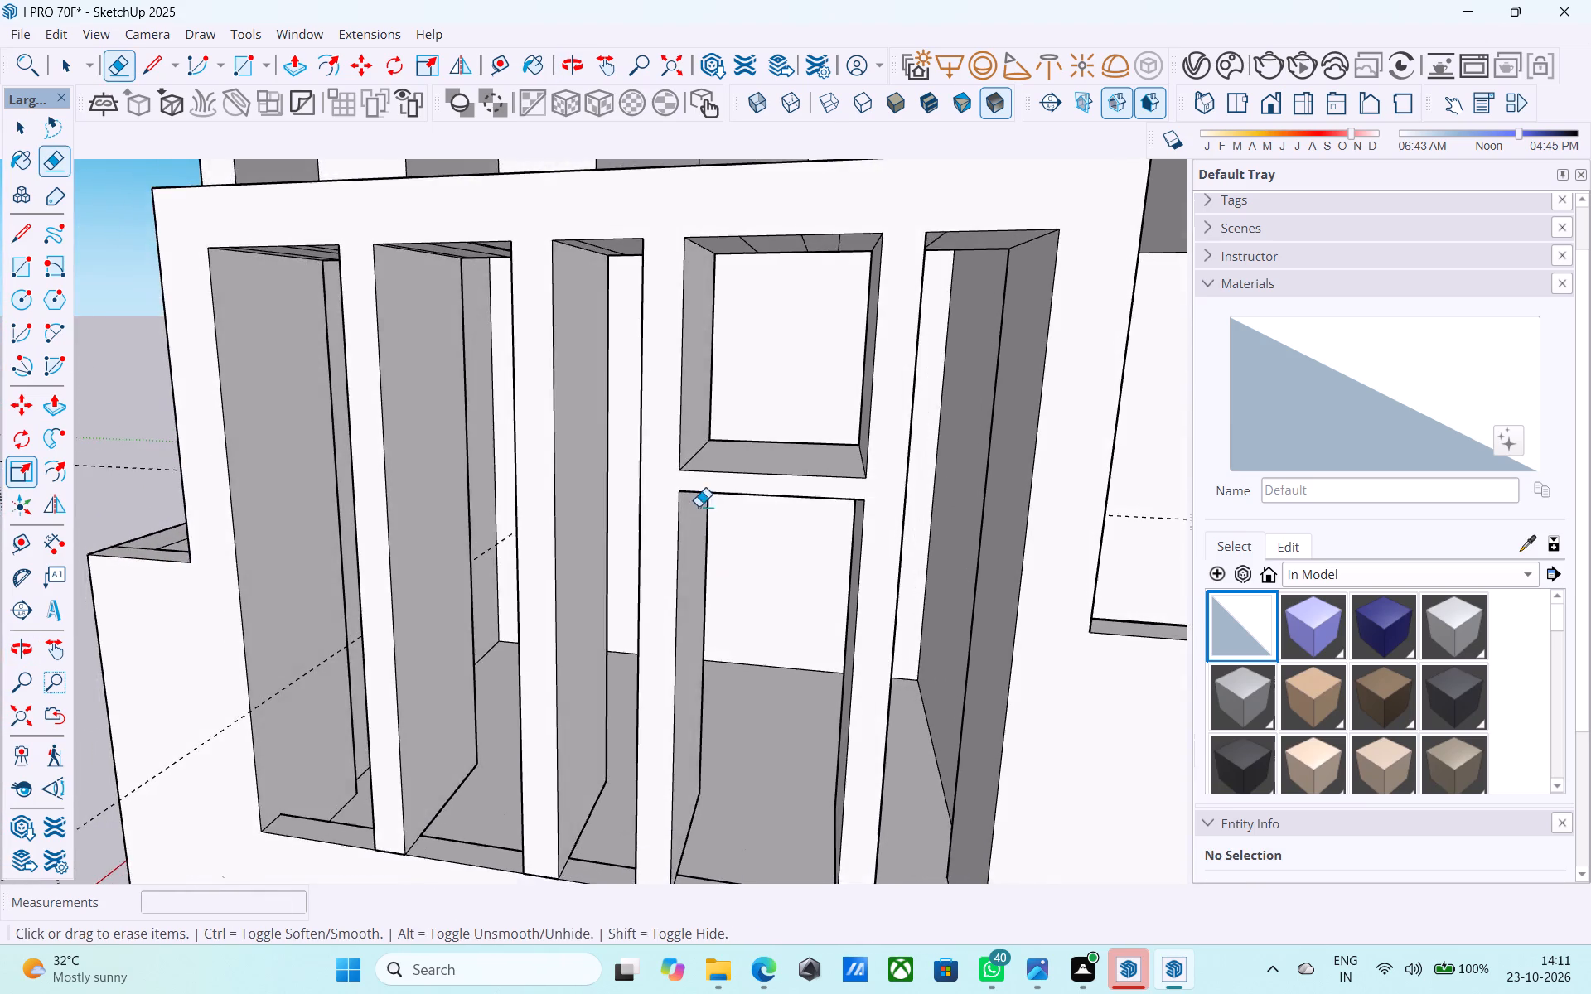
{"action": "scroll", "coordinate": [699, 506], "scroll_direction": "up", "scroll_amount": 5}
{"action": "key", "text": "space"}
{"action": "type", "text": "L"}
{"action": "left_click", "coordinate": [664, 443]}
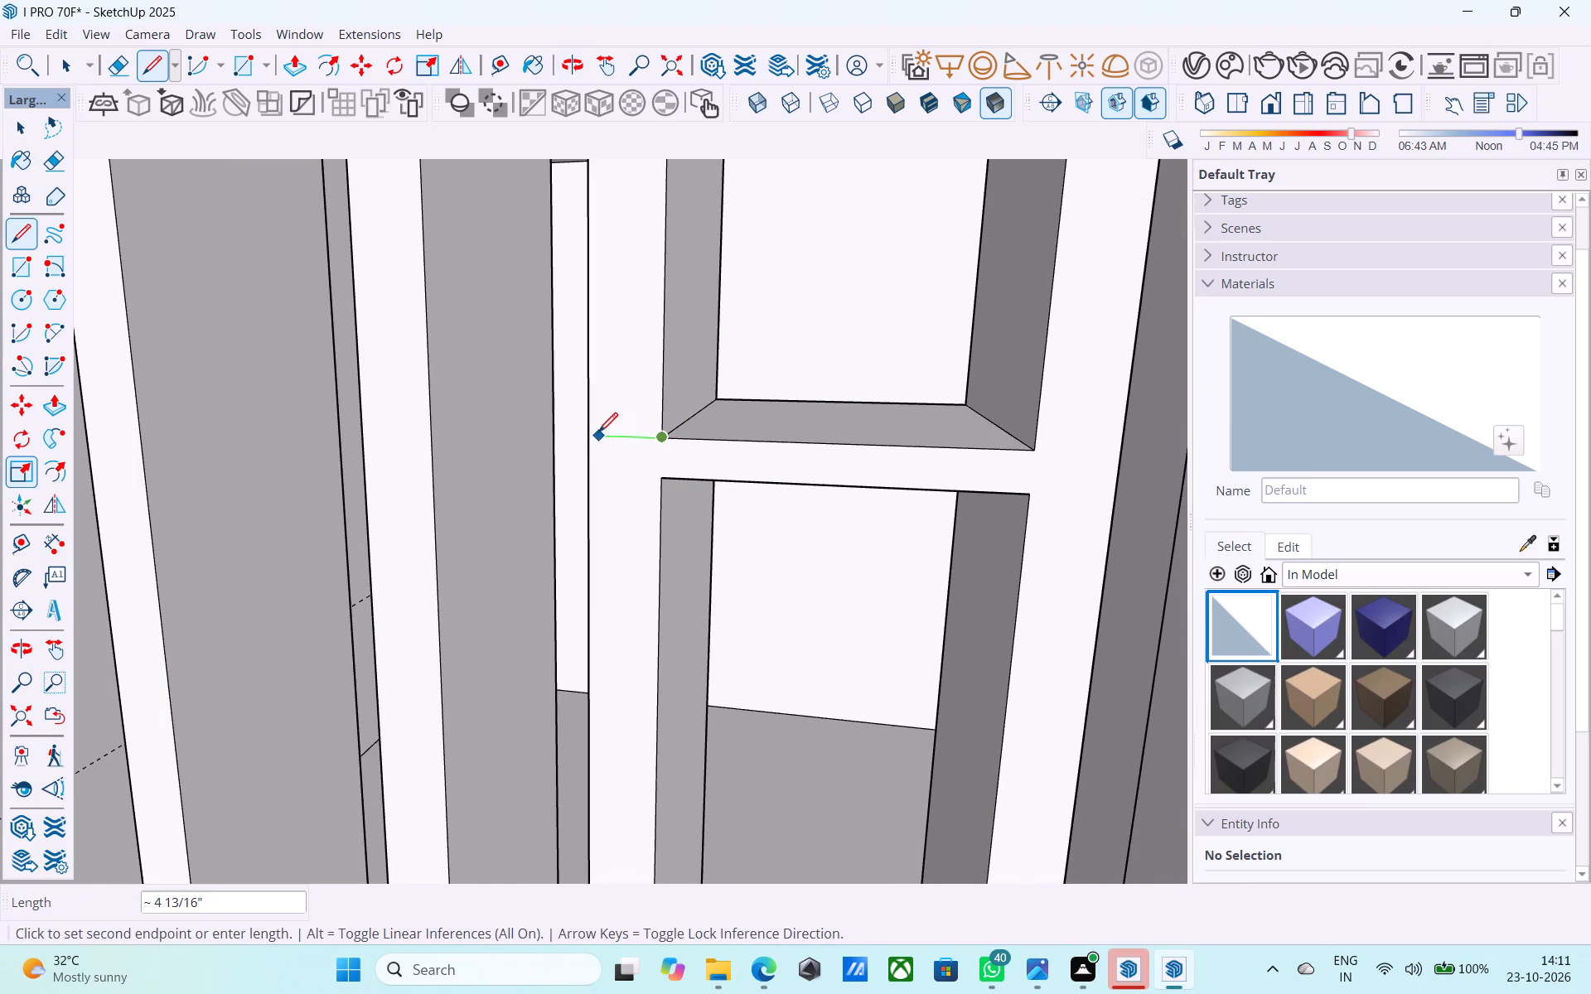
{"action": "left_click", "coordinate": [593, 433]}
{"action": "left_click", "coordinate": [1028, 454]}
{"action": "left_click", "coordinate": [1120, 453]}
{"action": "key", "text": "space"}
Draw a line along the opening's top edge spanning the third and fourth posts, and delete the face filling the gap above the rail.
{"action": "scroll", "coordinate": [1054, 471], "scroll_direction": "down", "scroll_amount": 5}
{"action": "scroll", "coordinate": [747, 326], "scroll_direction": "down", "scroll_amount": 3}
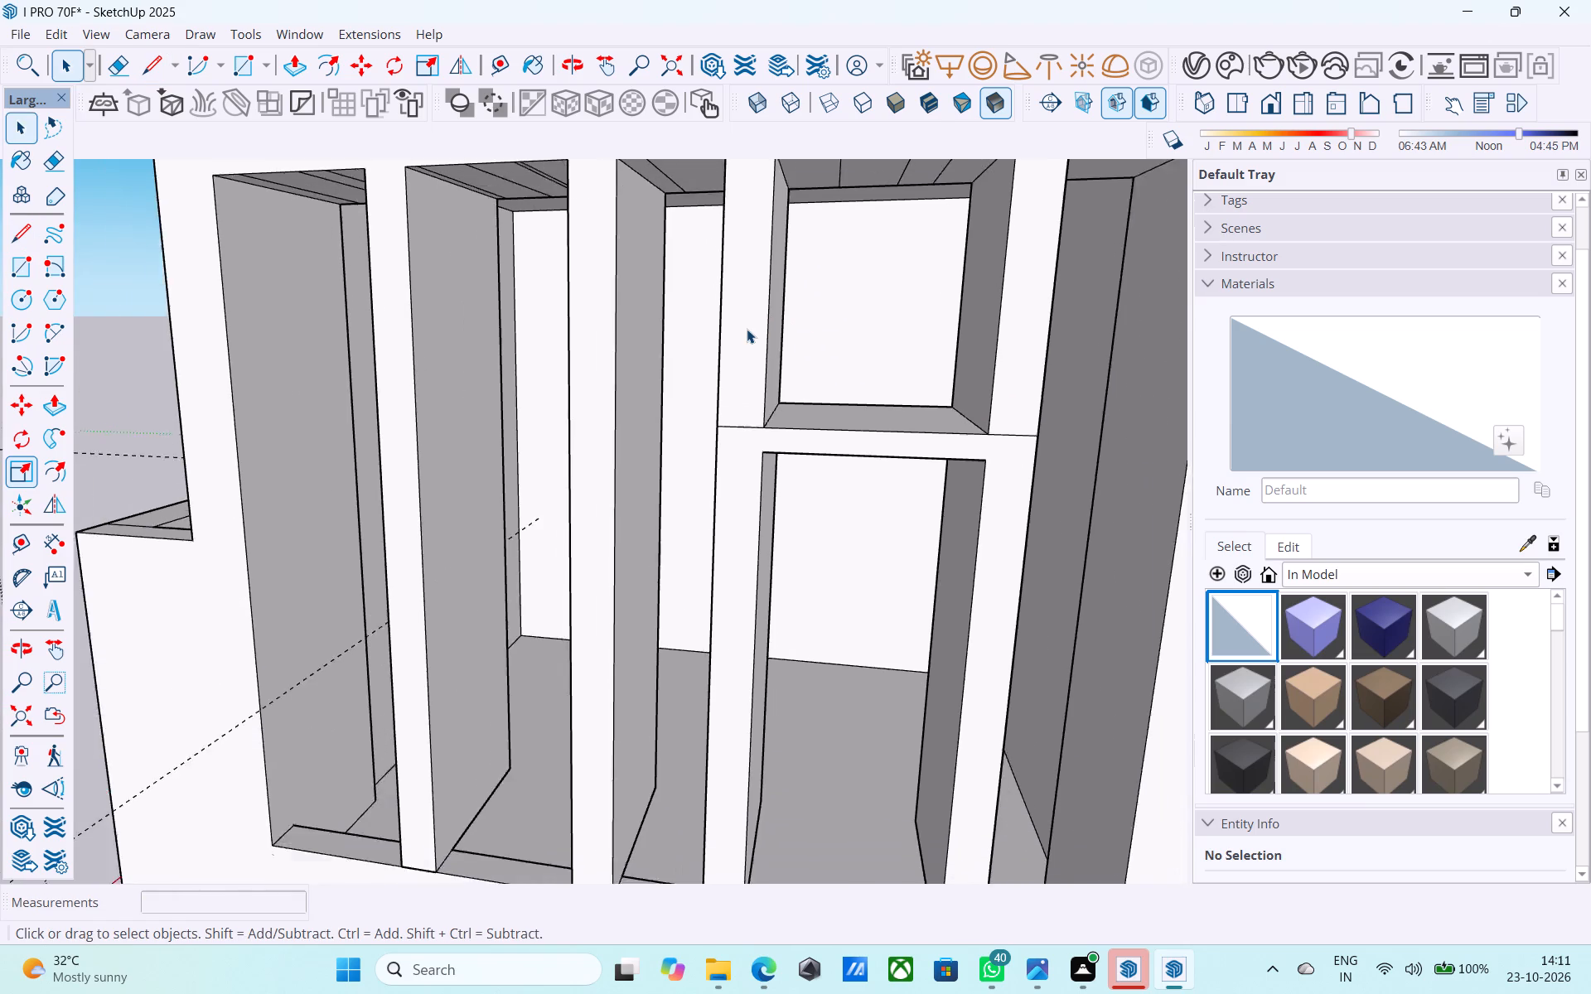
{"action": "scroll", "coordinate": [747, 329], "scroll_direction": "down", "scroll_amount": 2}
{"action": "left_click", "coordinate": [747, 328]}
{"action": "key", "text": "l"}
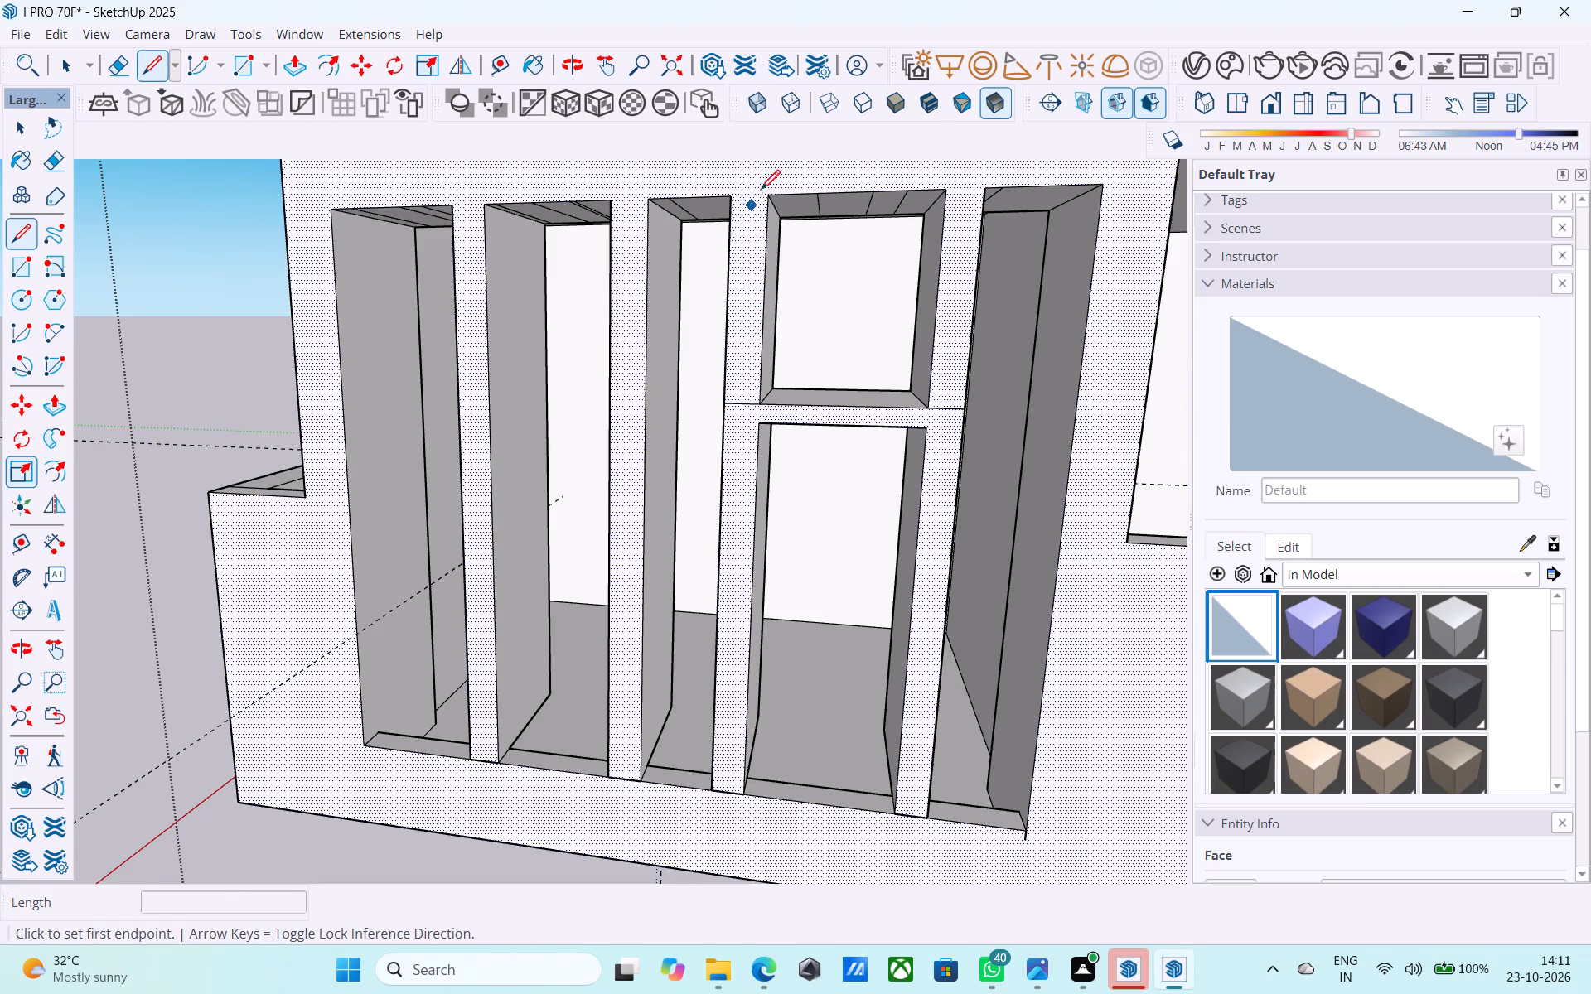
{"action": "scroll", "coordinate": [667, 497], "scroll_direction": "down", "scroll_amount": 5}
{"action": "scroll", "coordinate": [708, 328], "scroll_direction": "up", "scroll_amount": 7}
{"action": "left_click", "coordinate": [694, 335]}
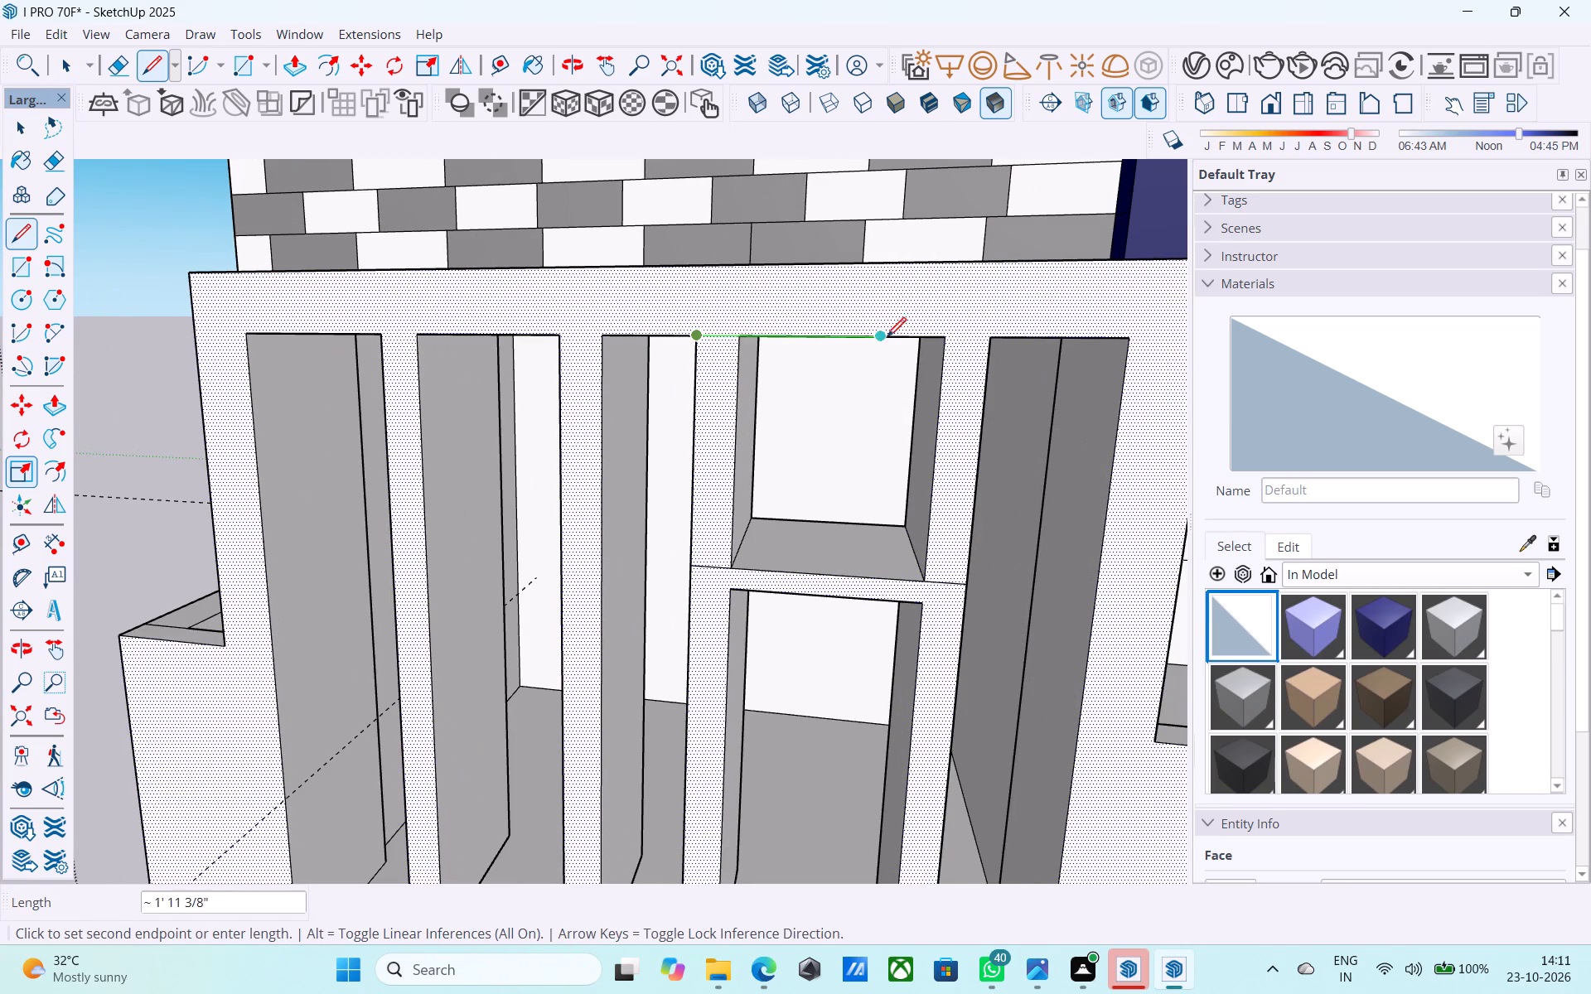
{"action": "left_click", "coordinate": [992, 330]}
{"action": "key", "text": "space"}
{"action": "left_click", "coordinate": [782, 393]}
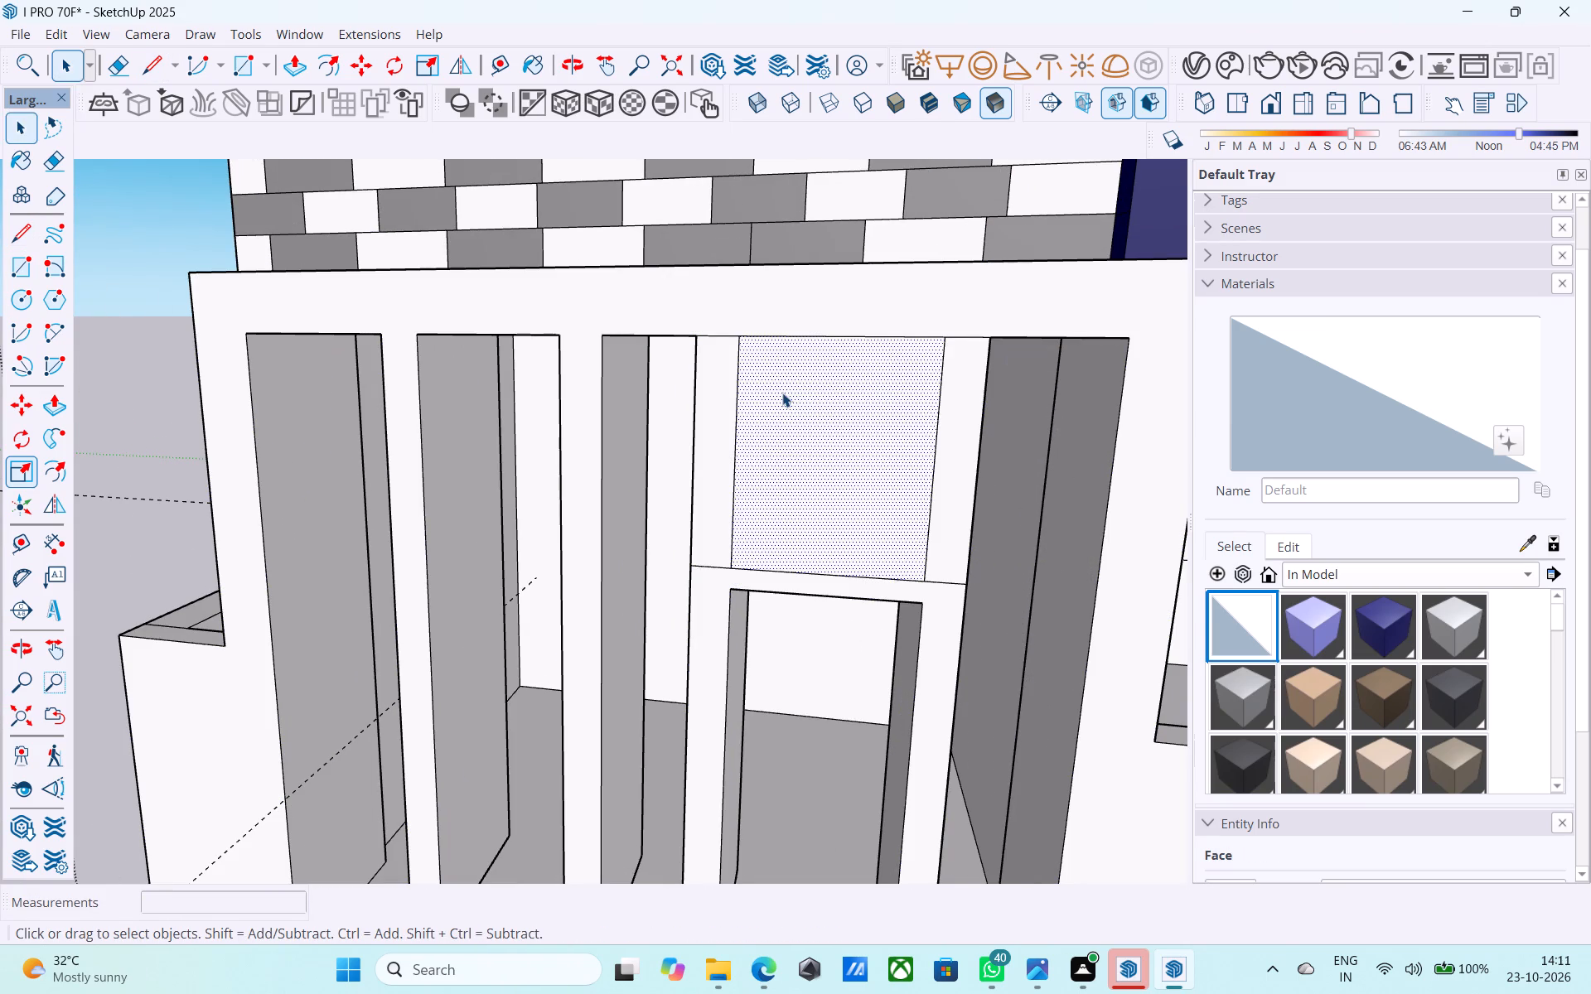
{"action": "key", "text": "Delete"}
Push the third post's front face above the rail back 2' 9" to cut away that upper section.
{"action": "left_click", "coordinate": [704, 470]}
{"action": "key", "text": "p"}
{"action": "left_click", "coordinate": [706, 470]}
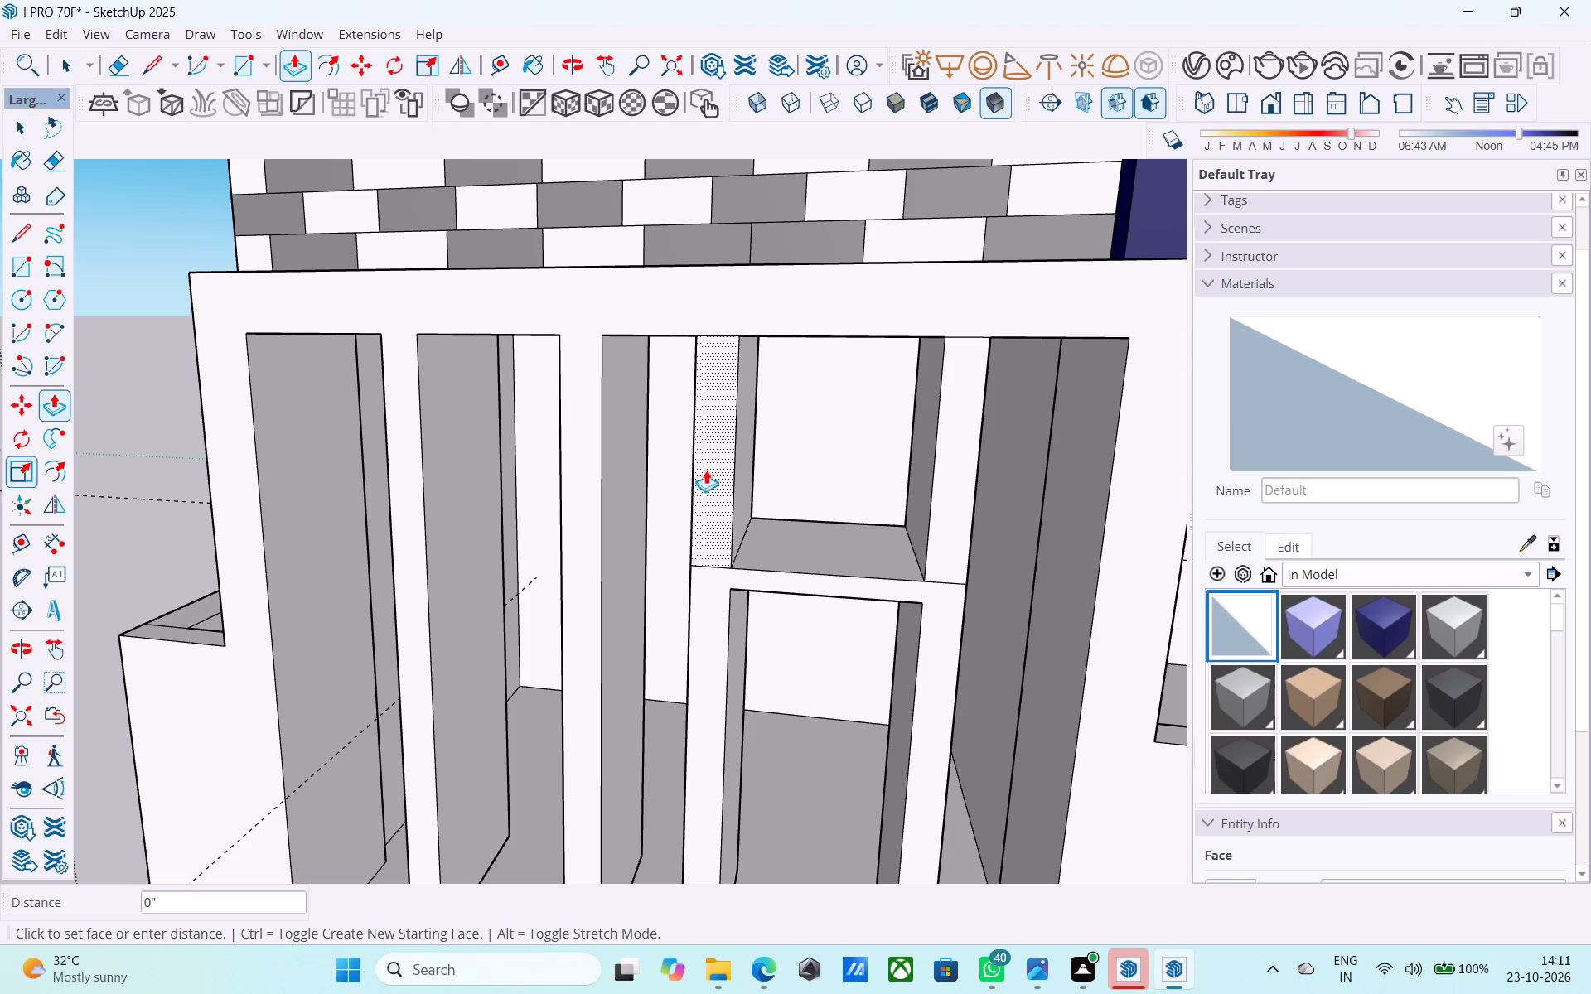
{"action": "middle_click_drag", "start_coordinate": [747, 432], "coordinate": [874, 316]}
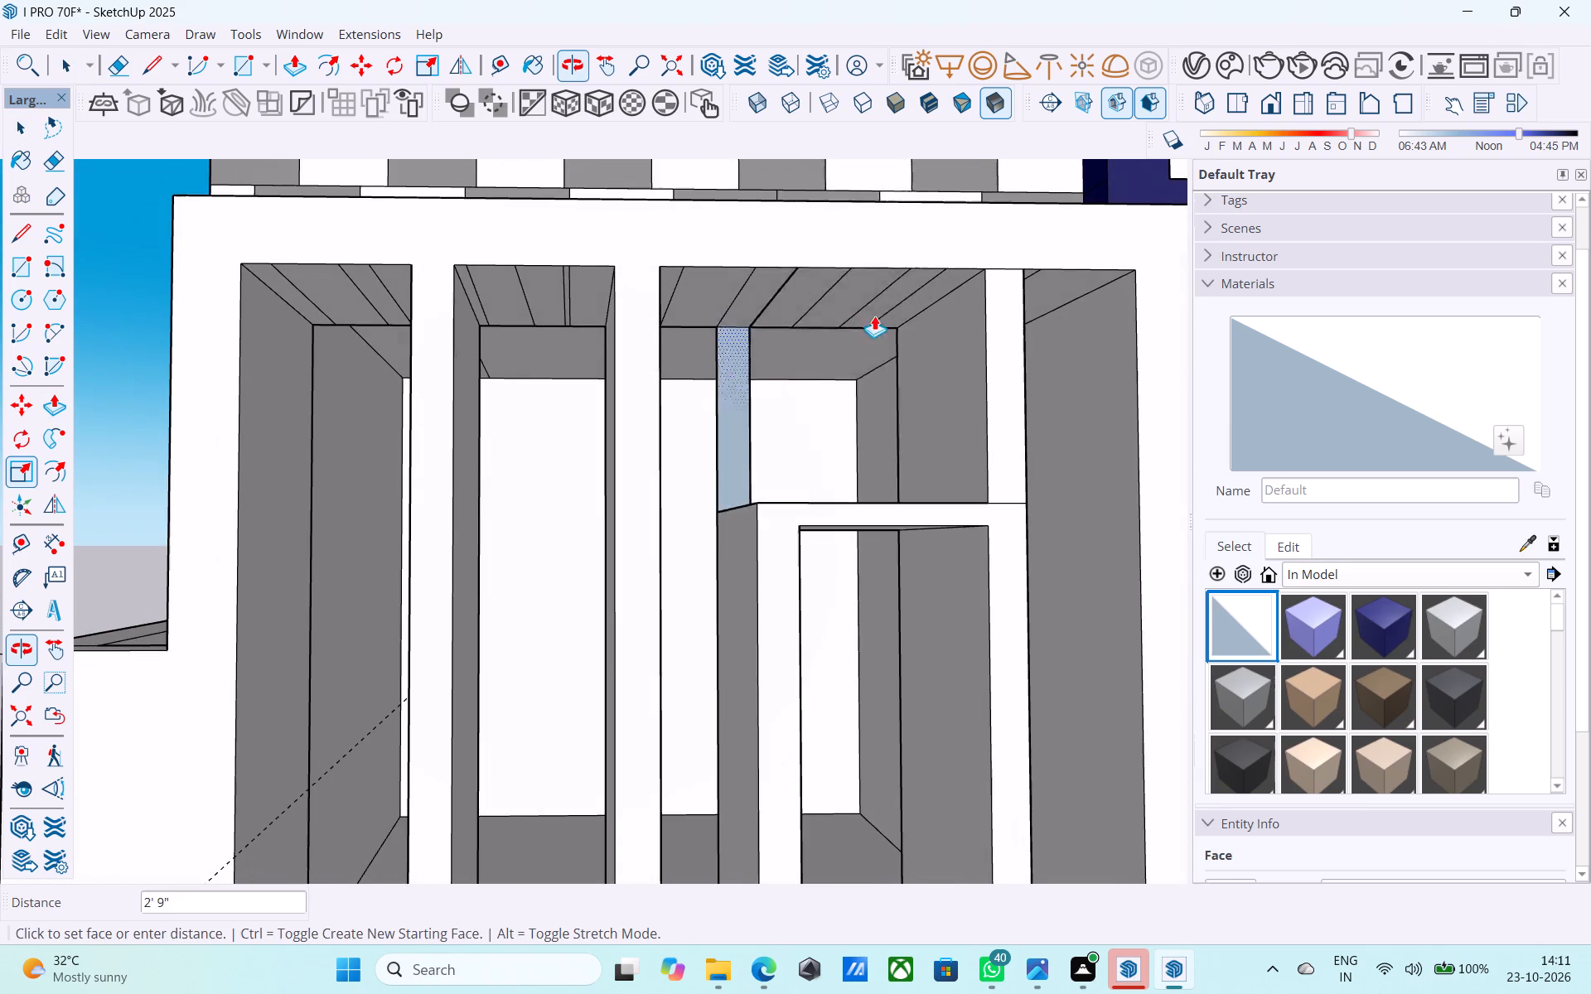
{"action": "left_click", "coordinate": [723, 456]}
{"action": "key", "text": "space"}
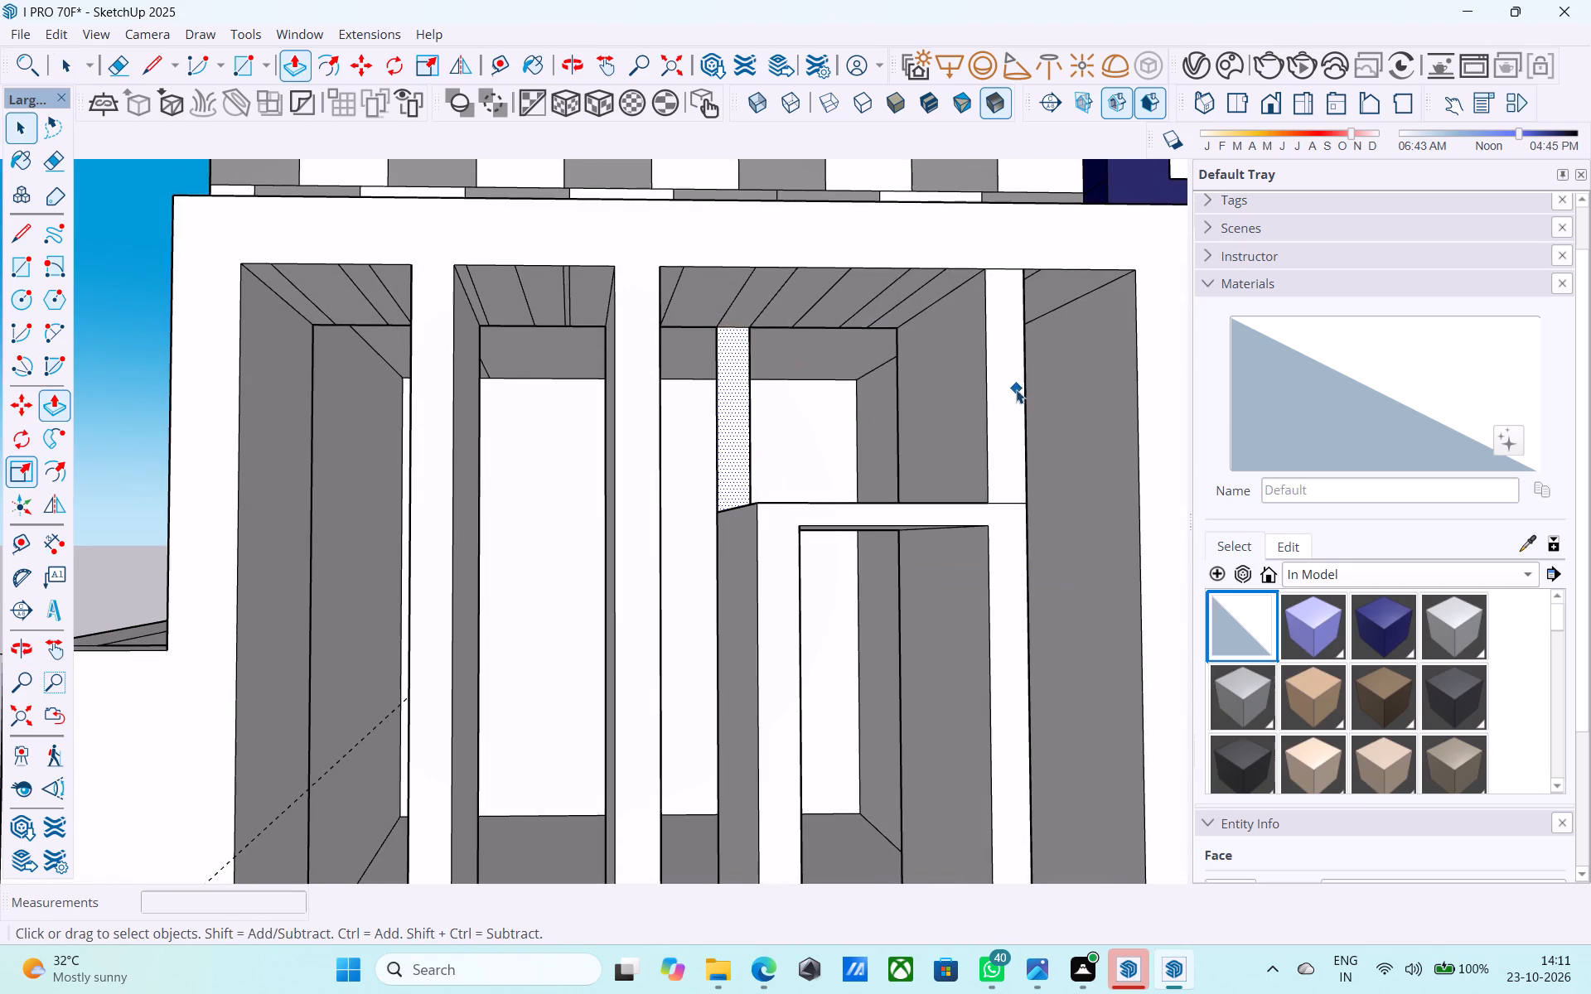
Push the fourth post's front face above the rail back by the same distance as the third post's.
{"action": "left_click", "coordinate": [1016, 389]}
{"action": "key", "text": "p"}
{"action": "double_click", "coordinate": [1014, 389]}
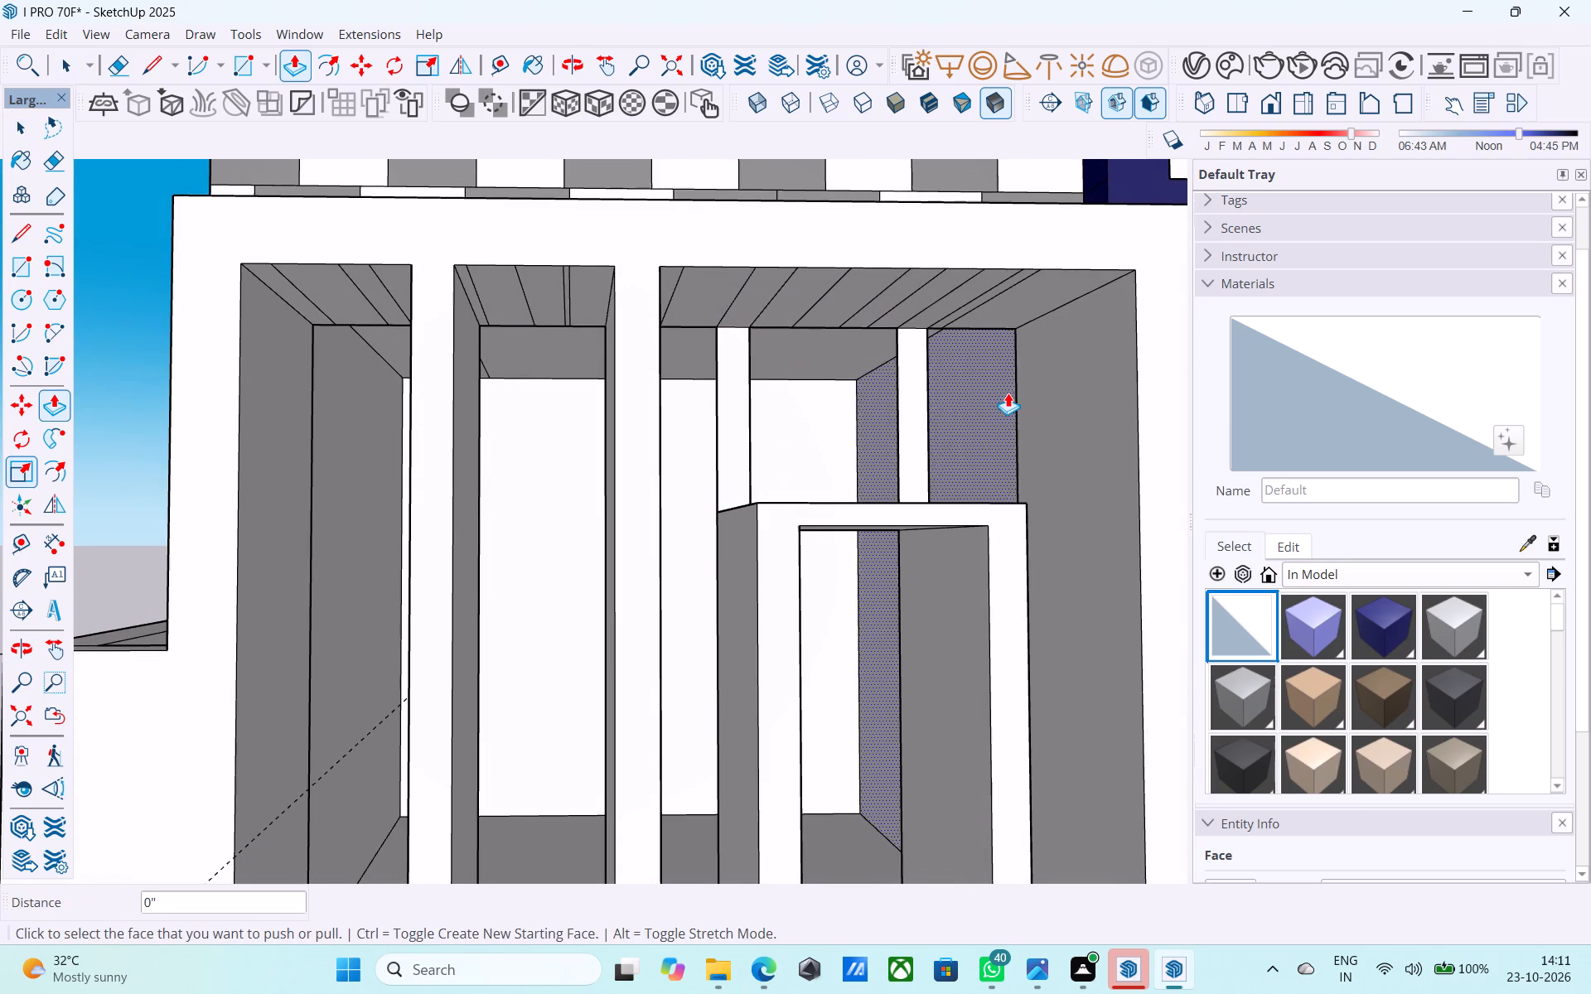
Erase the leftover outlines of the third and fourth posts on the back wall above the rail.
{"action": "middle_click_drag", "start_coordinate": [1003, 394], "coordinate": [983, 400]}
{"action": "key", "text": "e"}
{"action": "left_click", "coordinate": [720, 480]}
{"action": "left_click_drag", "start_coordinate": [725, 475], "coordinate": [742, 470]}
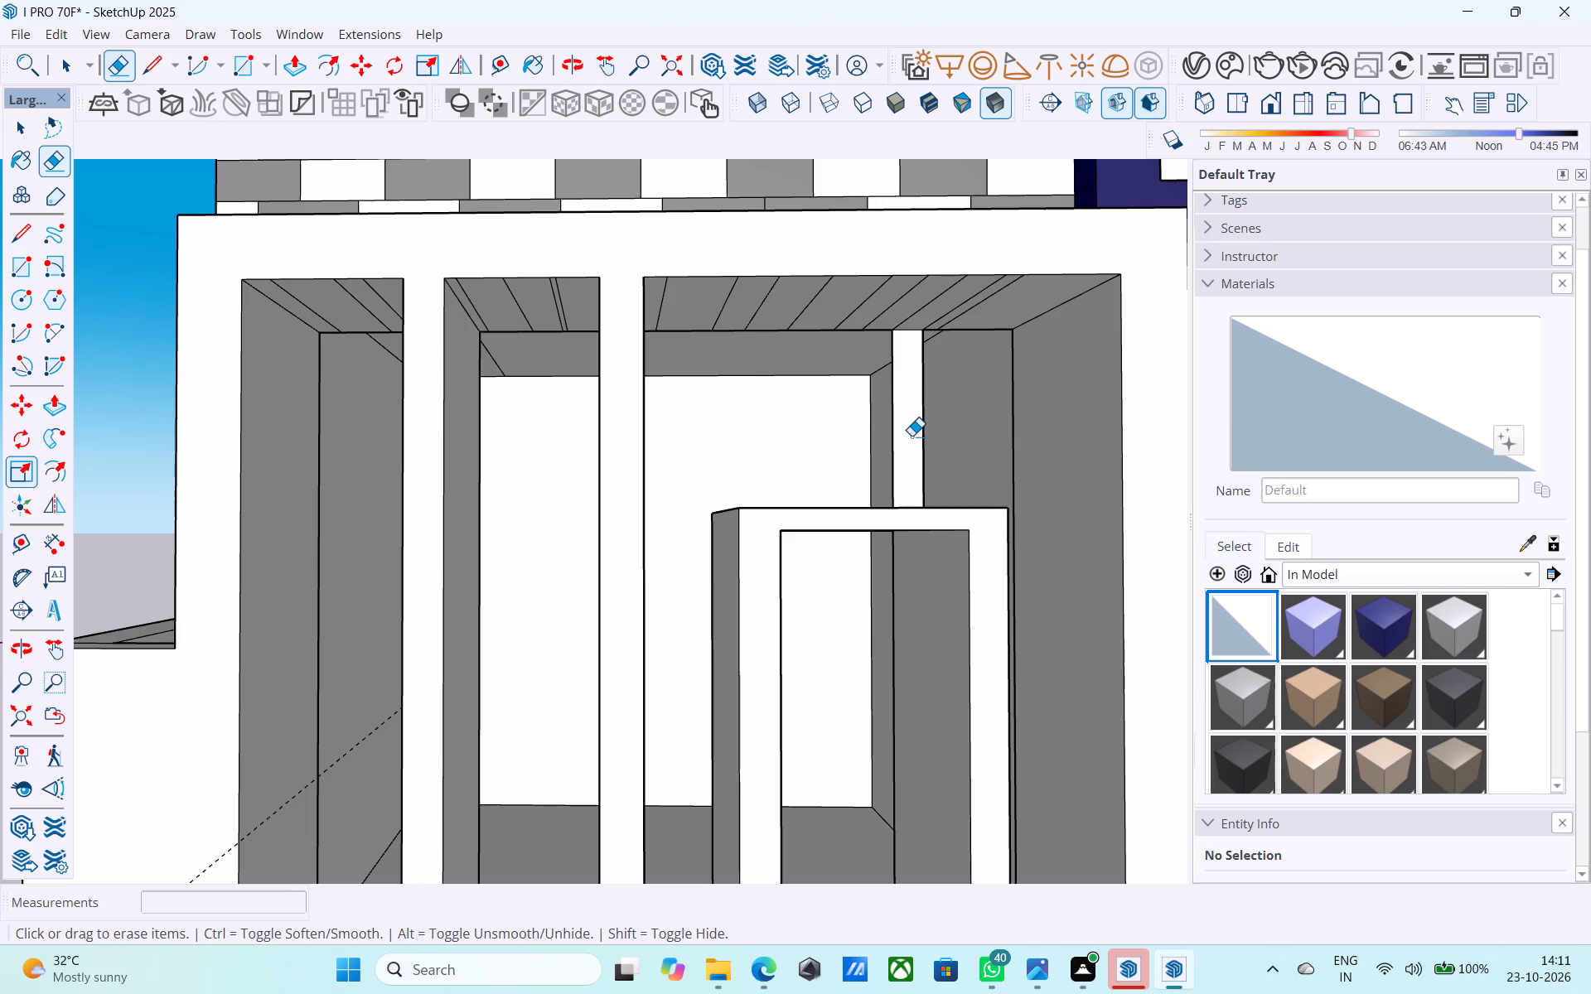
{"action": "middle_click_drag", "start_coordinate": [911, 436], "coordinate": [766, 472]}
{"action": "left_click_drag", "start_coordinate": [912, 451], "coordinate": [878, 456]}
{"action": "left_click_drag", "start_coordinate": [888, 456], "coordinate": [934, 446]}
{"action": "scroll", "coordinate": [898, 433], "scroll_direction": "down", "scroll_amount": 6}
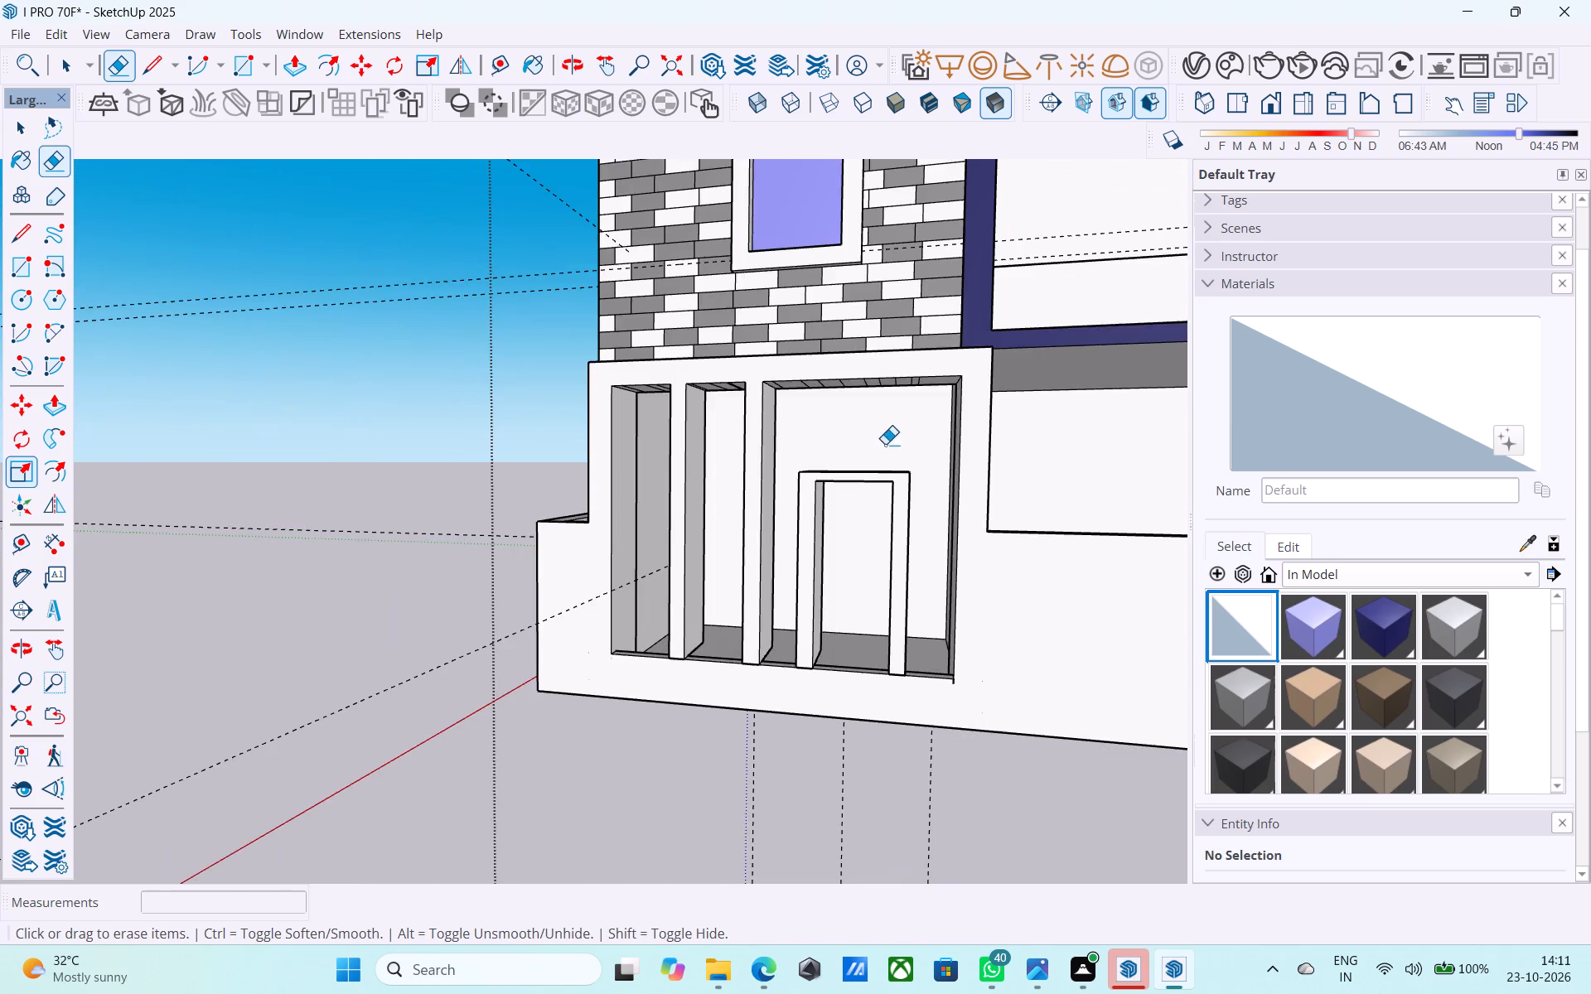
Erase the two dividing edges on the rail's top face where it meets the third and fourth posts.
{"action": "middle_click_drag", "start_coordinate": [871, 454], "coordinate": [879, 485]}
{"action": "scroll", "coordinate": [879, 485], "scroll_direction": "up", "scroll_amount": 4}
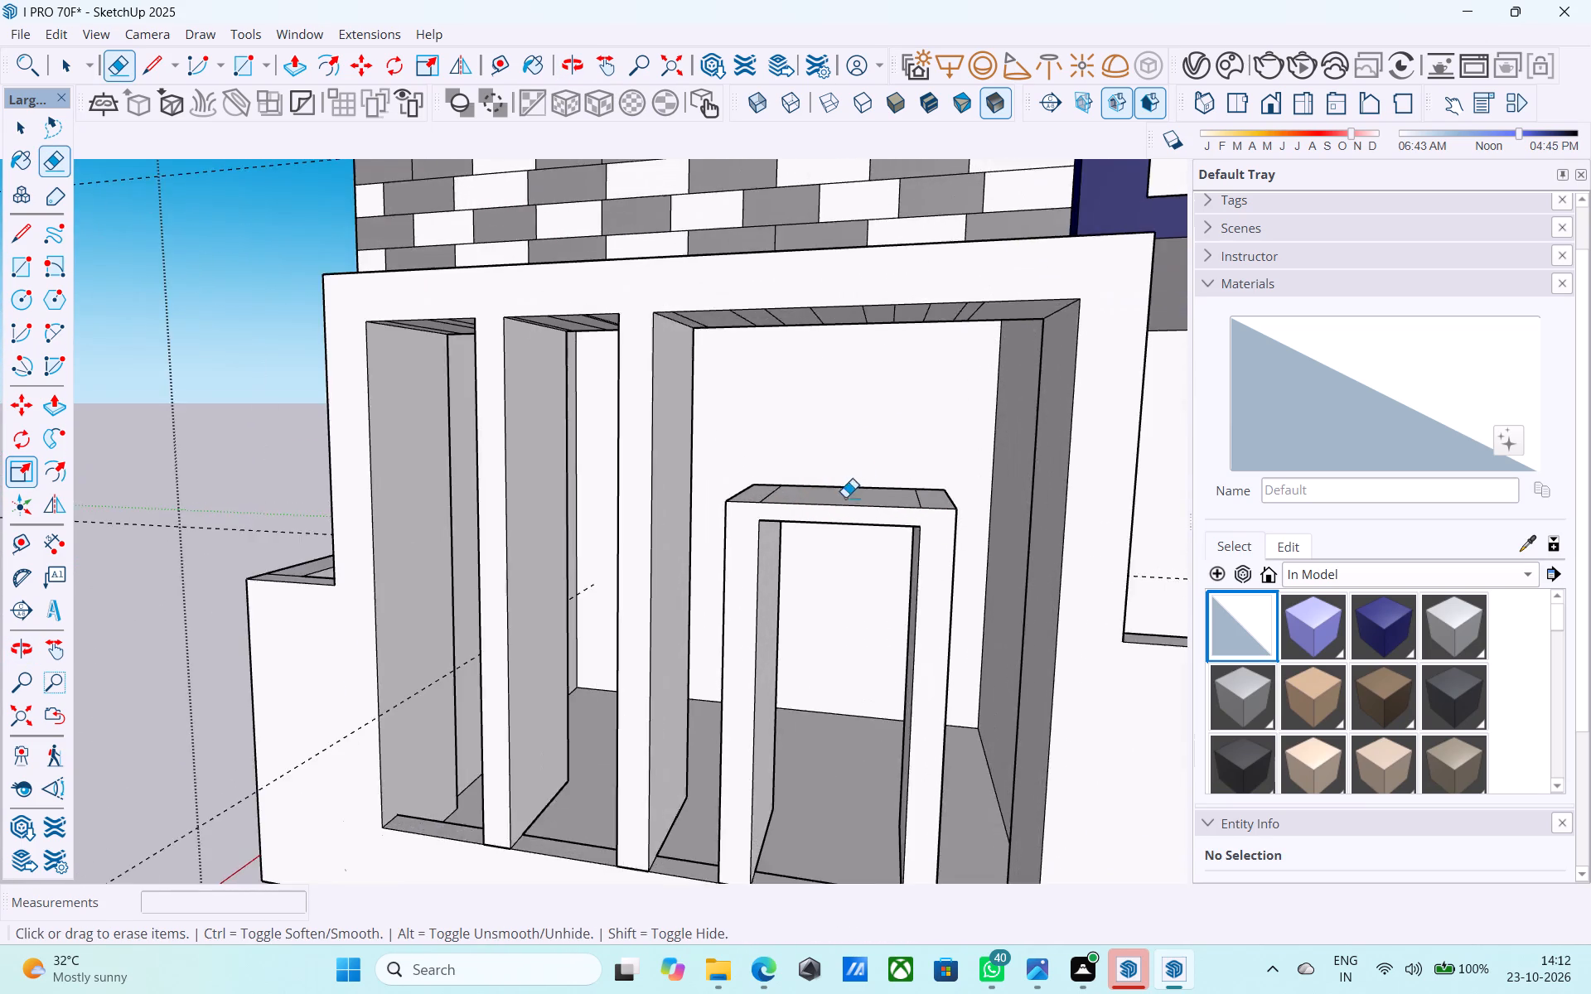
{"action": "scroll", "coordinate": [845, 497], "scroll_direction": "up", "scroll_amount": 8}
{"action": "left_click_drag", "start_coordinate": [753, 493], "coordinate": [737, 491]}
{"action": "left_click_drag", "start_coordinate": [999, 500], "coordinate": [1021, 500]}
Copy the top edge of the second post's side facing the first post down 1', and copy it again 6" lower.
{"action": "scroll", "coordinate": [994, 487], "scroll_direction": "down", "scroll_amount": 6}
{"action": "middle_click_drag", "start_coordinate": [852, 458], "coordinate": [738, 398]}
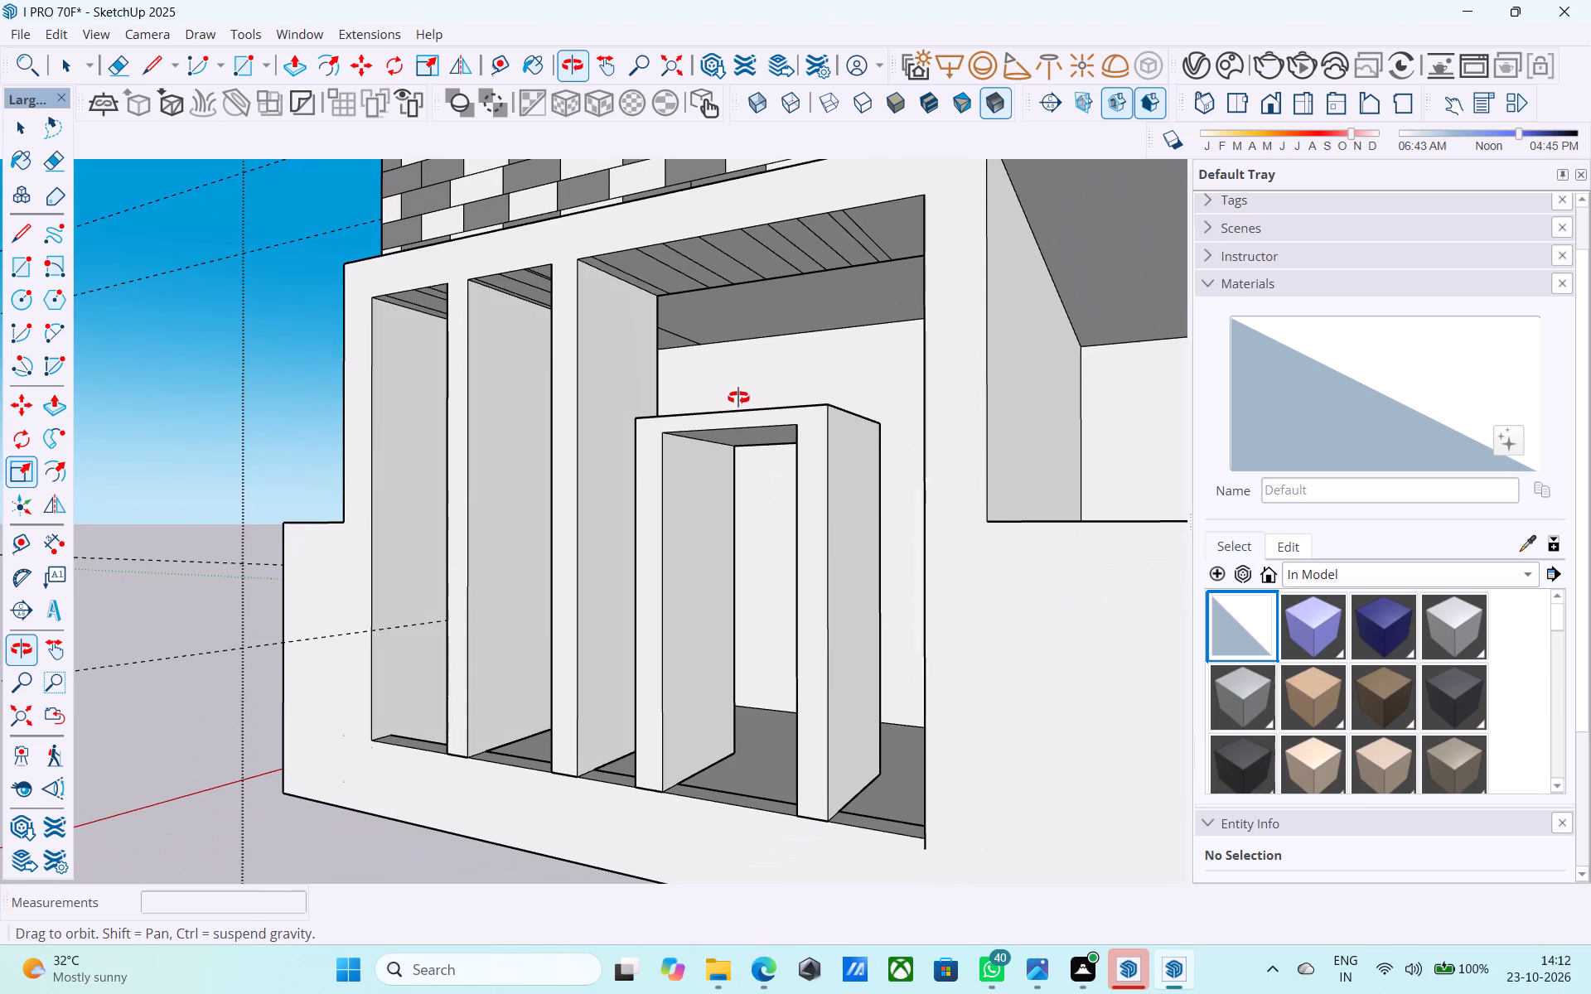
{"action": "middle_click_drag", "start_coordinate": [738, 398], "coordinate": [739, 403]}
{"action": "middle_click_drag", "start_coordinate": [737, 402], "coordinate": [748, 407]}
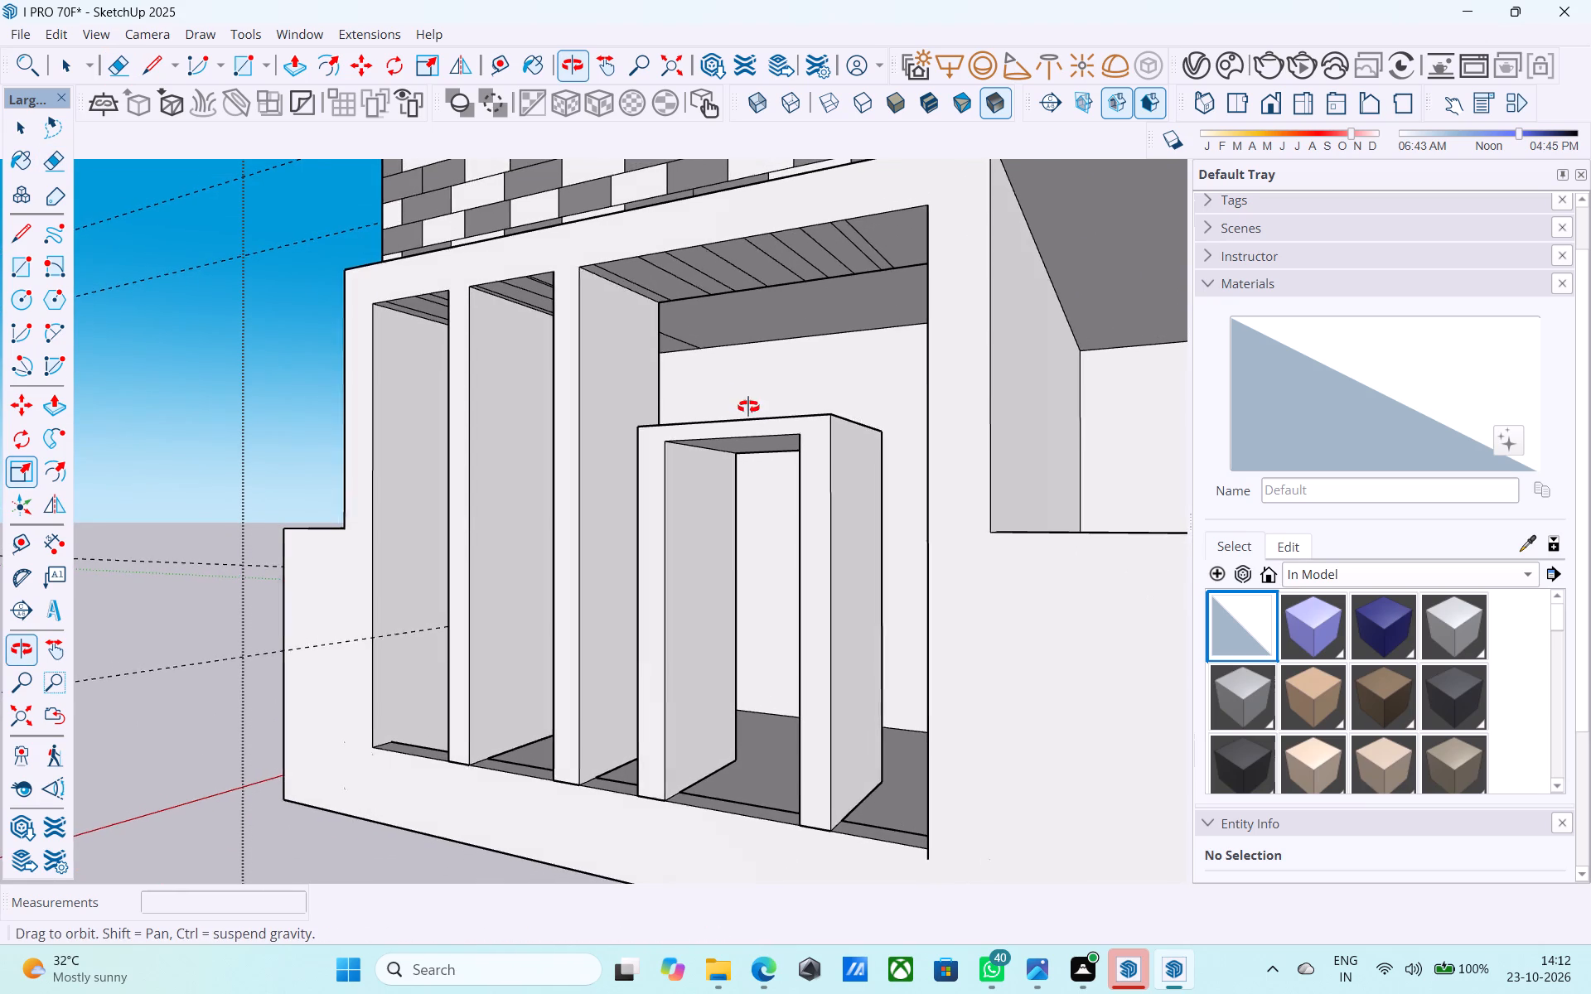
{"action": "middle_click_drag", "start_coordinate": [748, 407], "coordinate": [843, 448]}
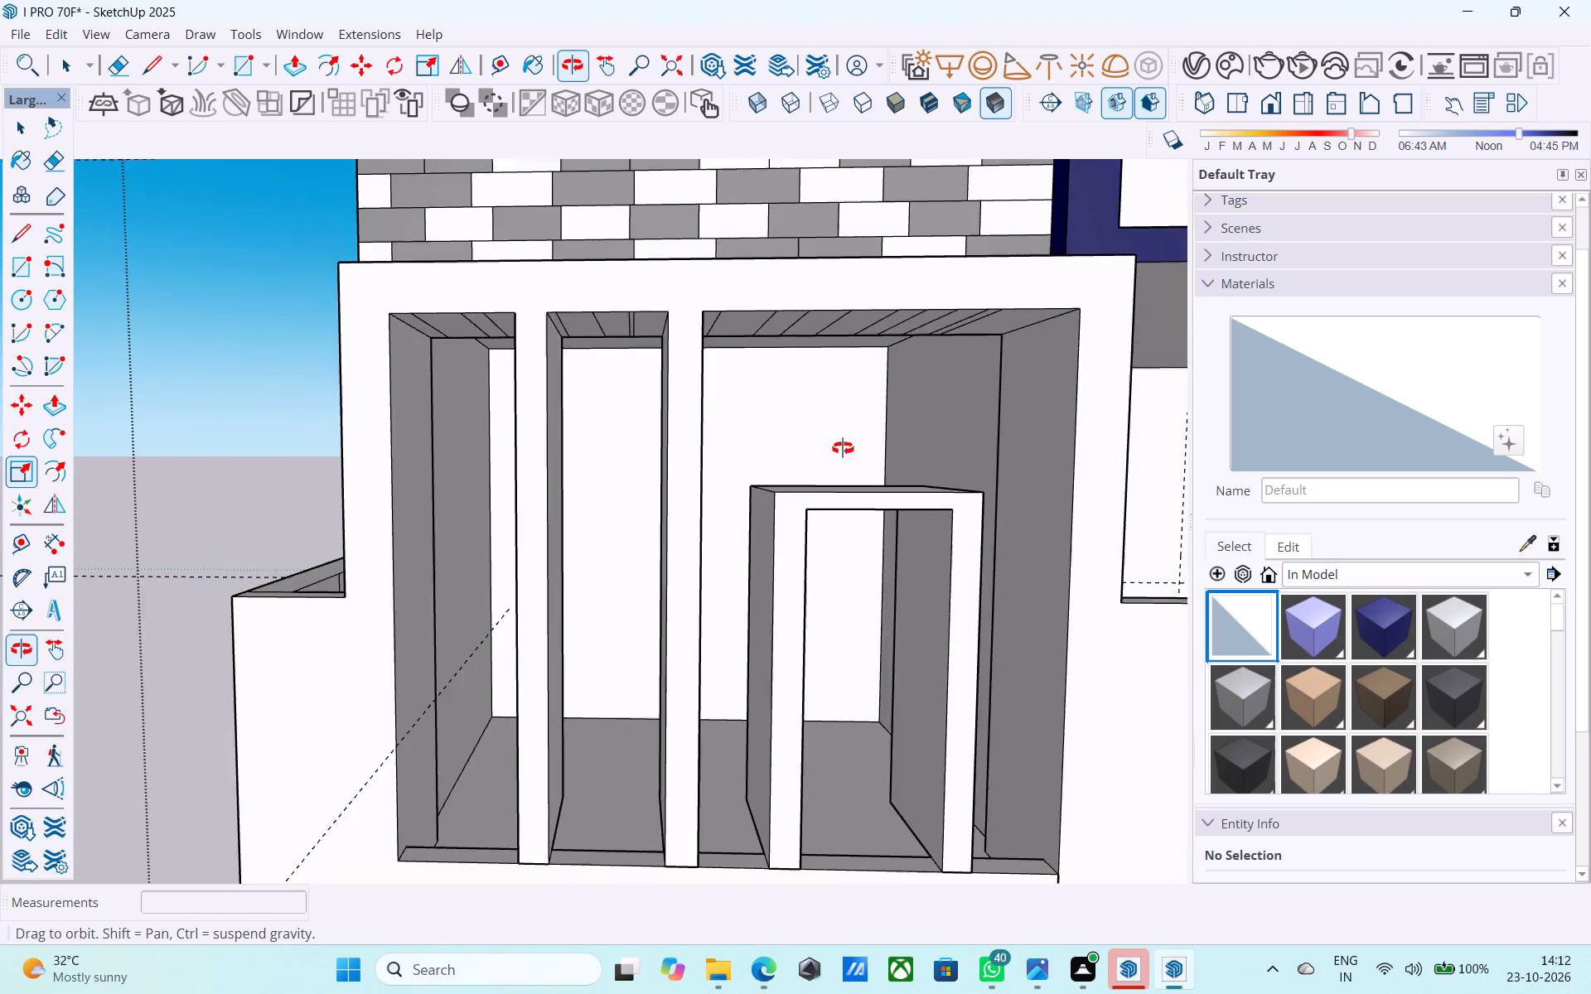
{"action": "middle_click_drag", "start_coordinate": [843, 448], "coordinate": [960, 477]}
{"action": "scroll", "coordinate": [853, 432], "scroll_direction": "up", "scroll_amount": 5}
{"action": "key", "text": "space"}
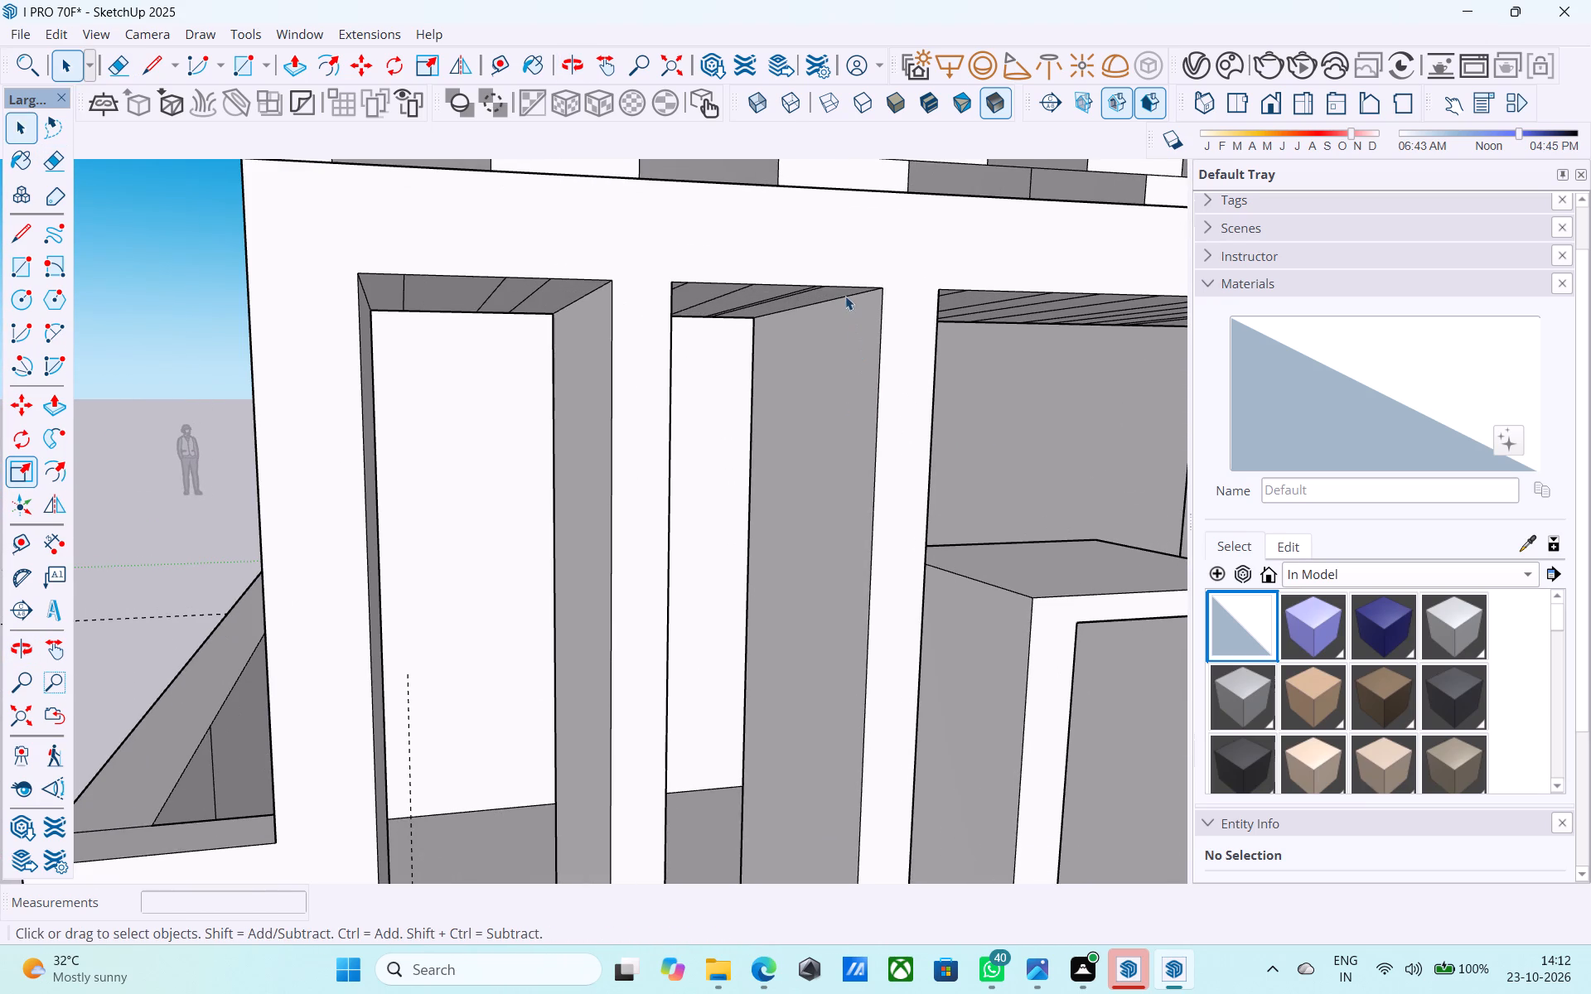
{"action": "left_click", "coordinate": [846, 296]}
{"action": "key", "text": "m"}
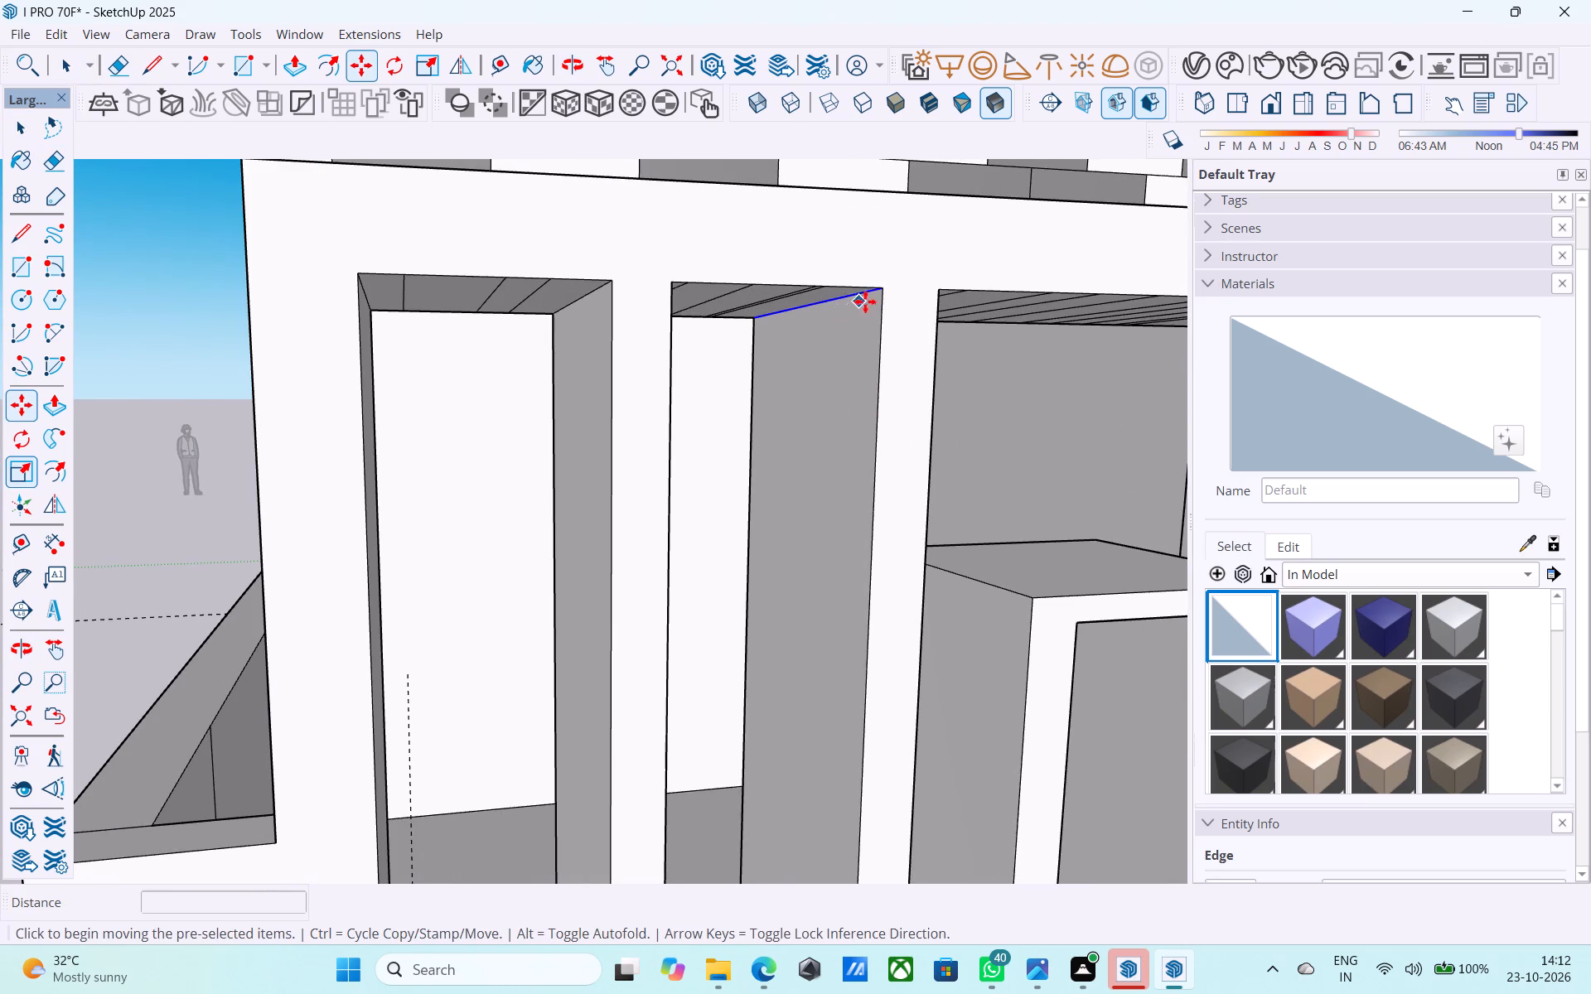
{"action": "left_click", "coordinate": [876, 292]}
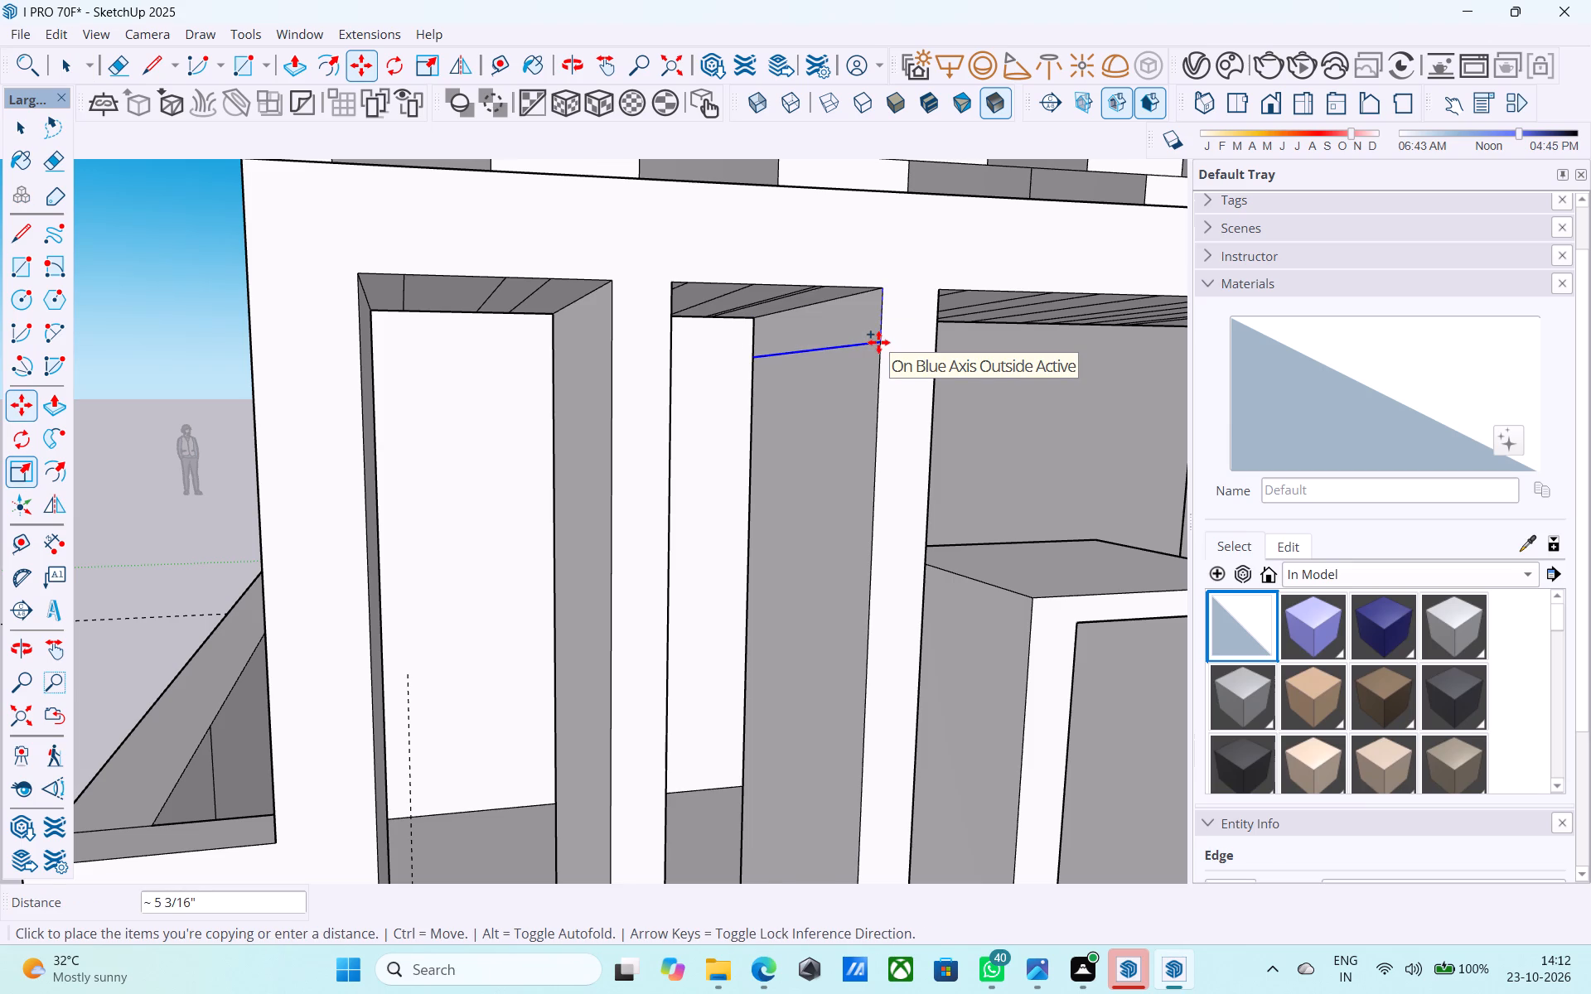
{"action": "type", "text": "1'"}
{"action": "key", "text": "Return"}
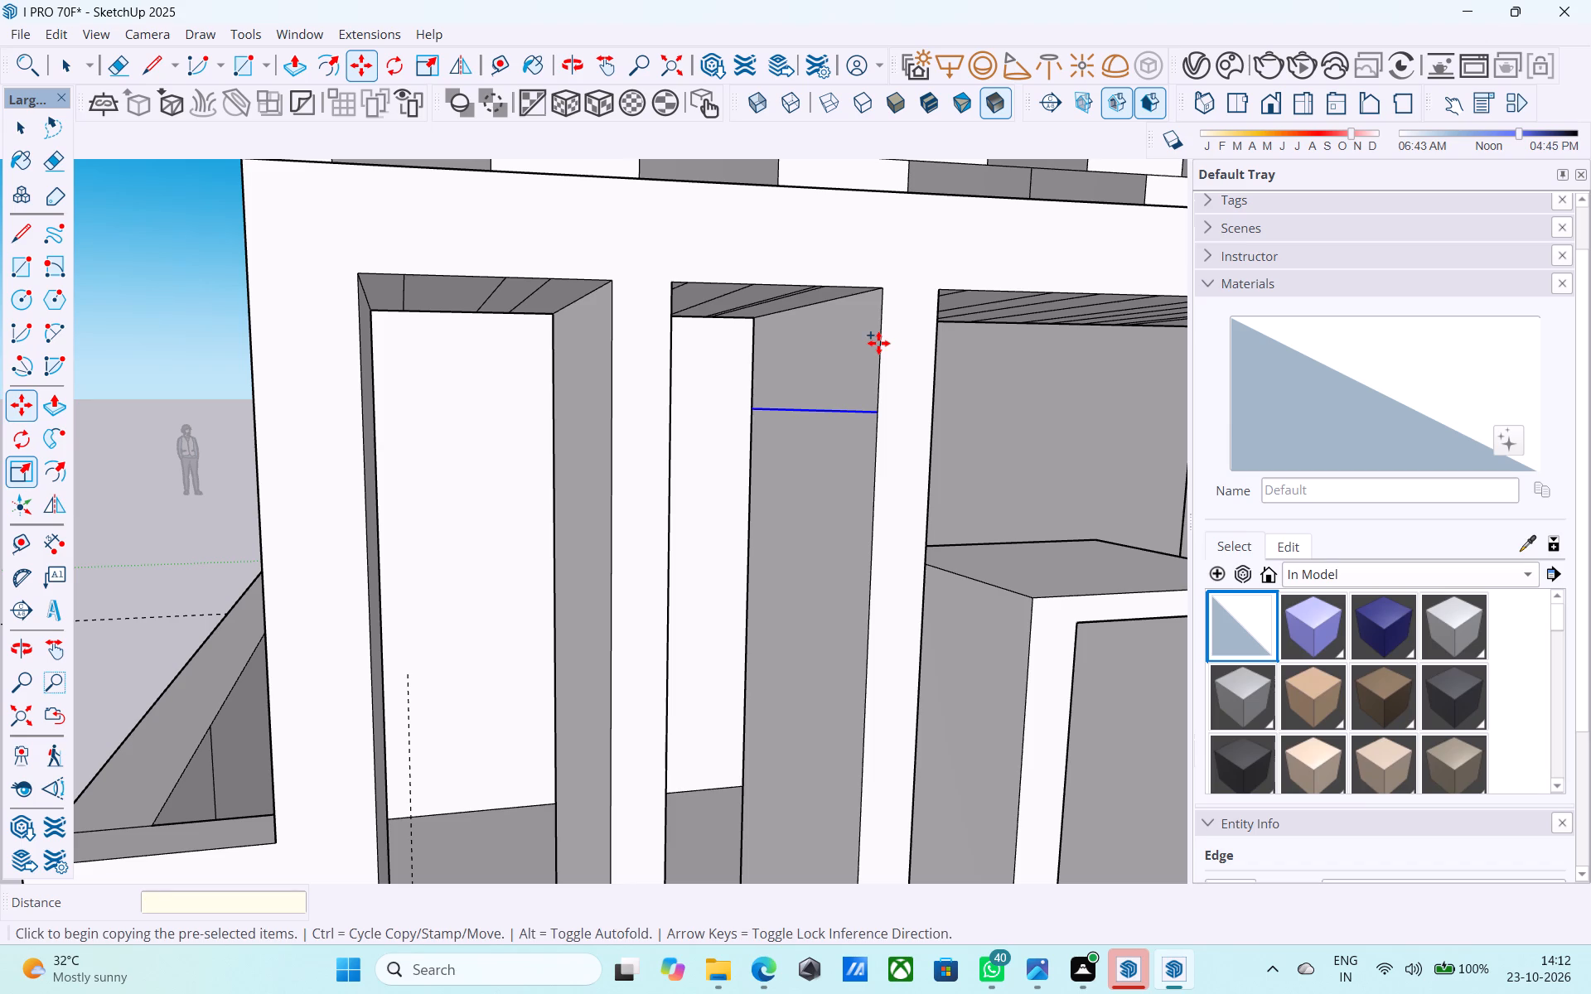
{"action": "scroll", "coordinate": [886, 442], "scroll_direction": "up", "scroll_amount": 2}
{"action": "left_click", "coordinate": [879, 408]}
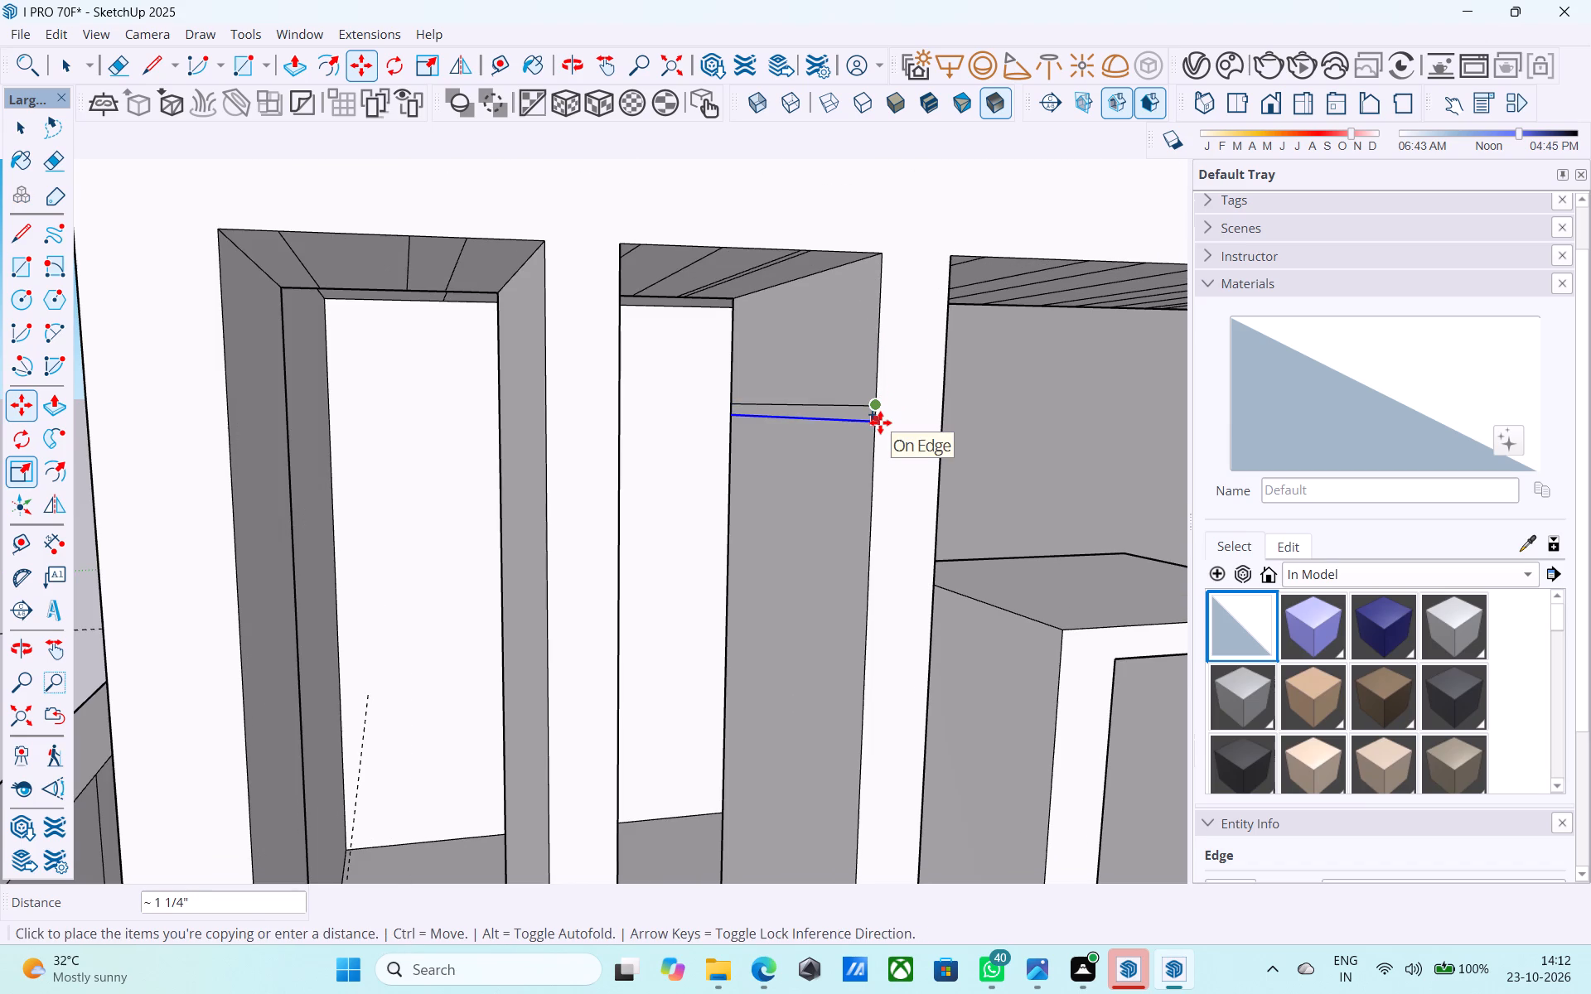
{"action": "key", "text": "6"}
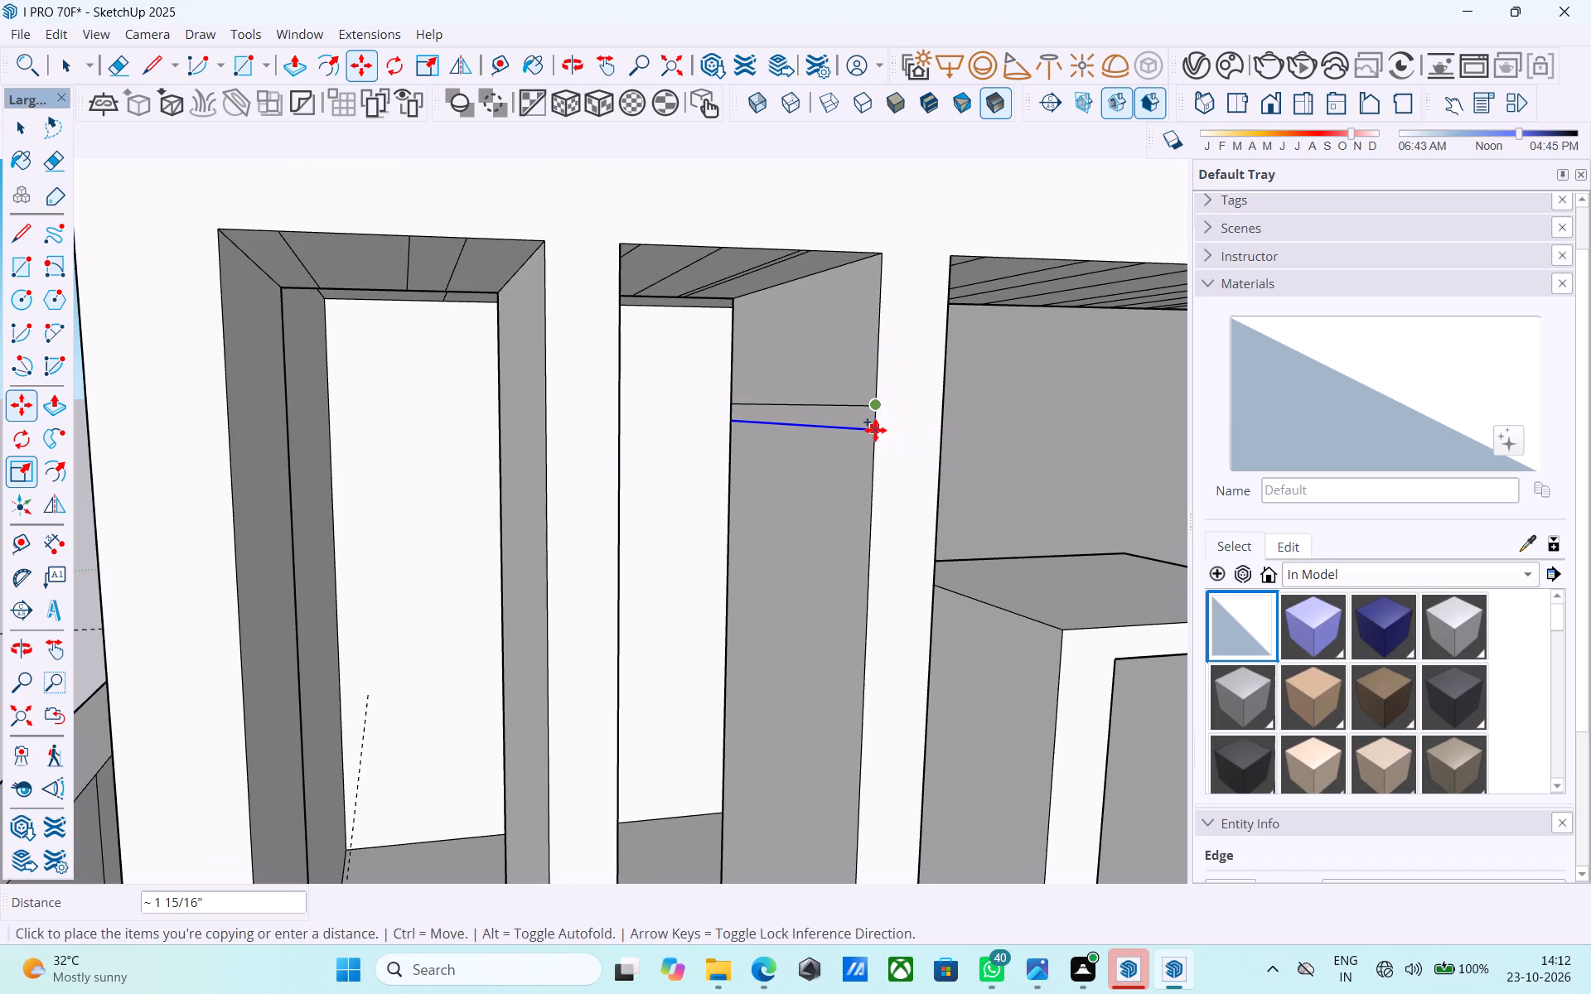
{"action": "key", "text": "shift+quotedbl"}
{"action": "key", "text": "Return"}
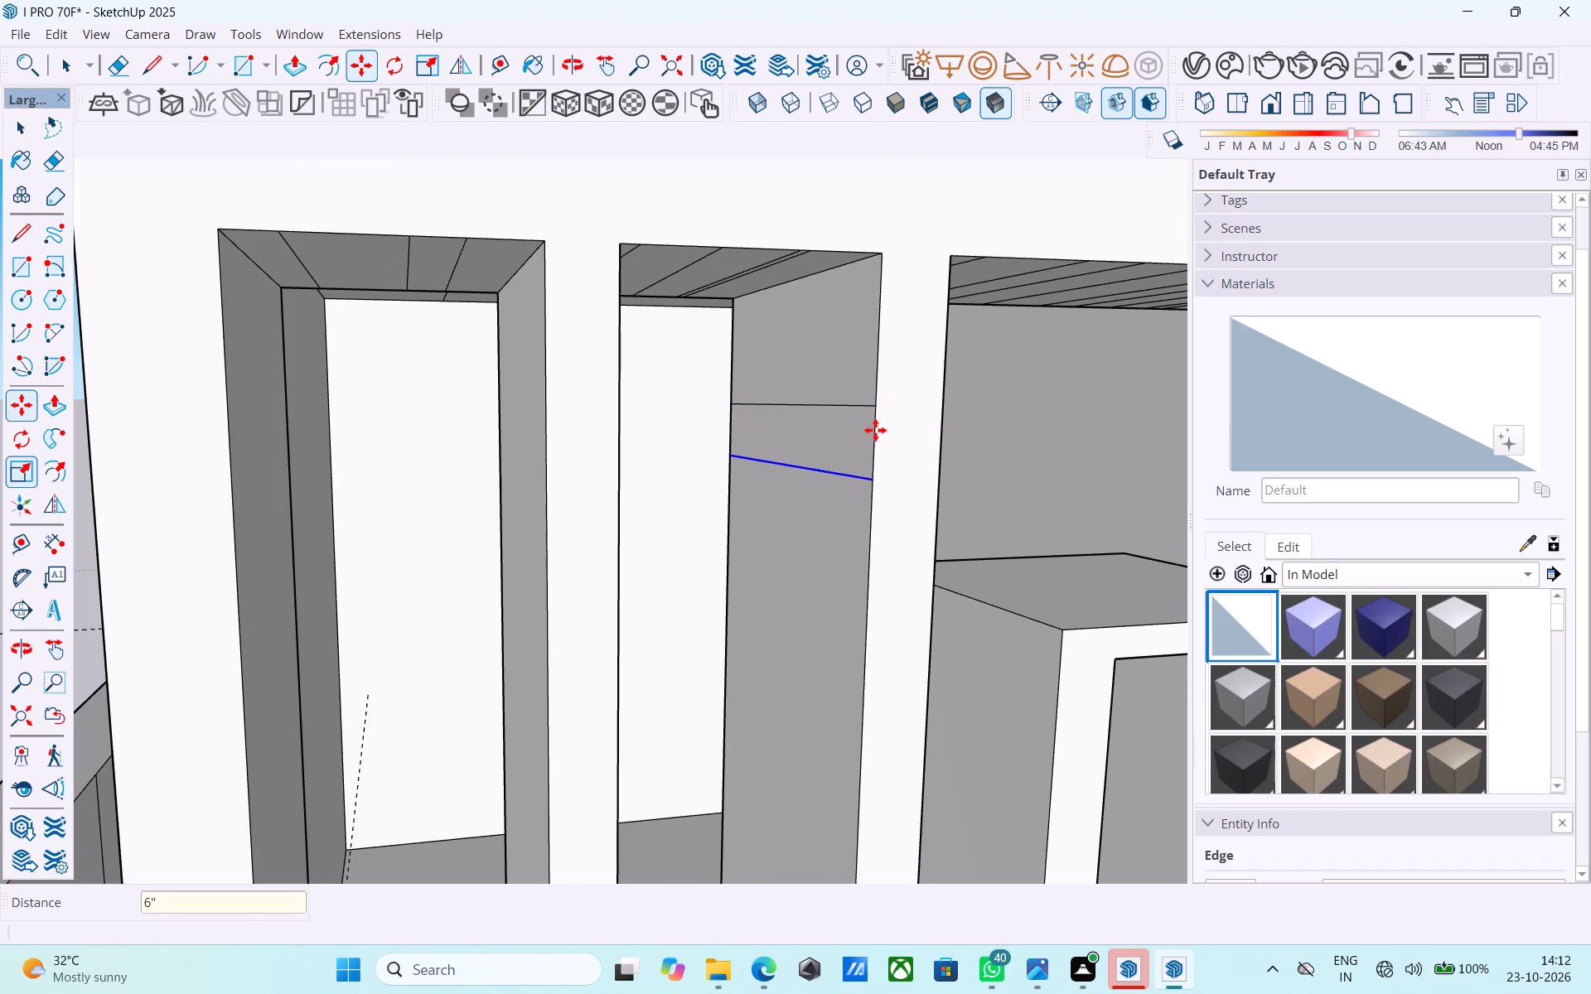
Copy the lower strip edge on the second post's side 6' down, and copy that new edge 6" up.
{"action": "scroll", "coordinate": [874, 431], "scroll_direction": "down", "scroll_amount": 5}
{"action": "middle_click", "coordinate": [874, 431]}
{"action": "scroll", "coordinate": [834, 390], "scroll_direction": "down", "scroll_amount": 5}
{"action": "scroll", "coordinate": [841, 413], "scroll_direction": "up", "scroll_amount": 1}
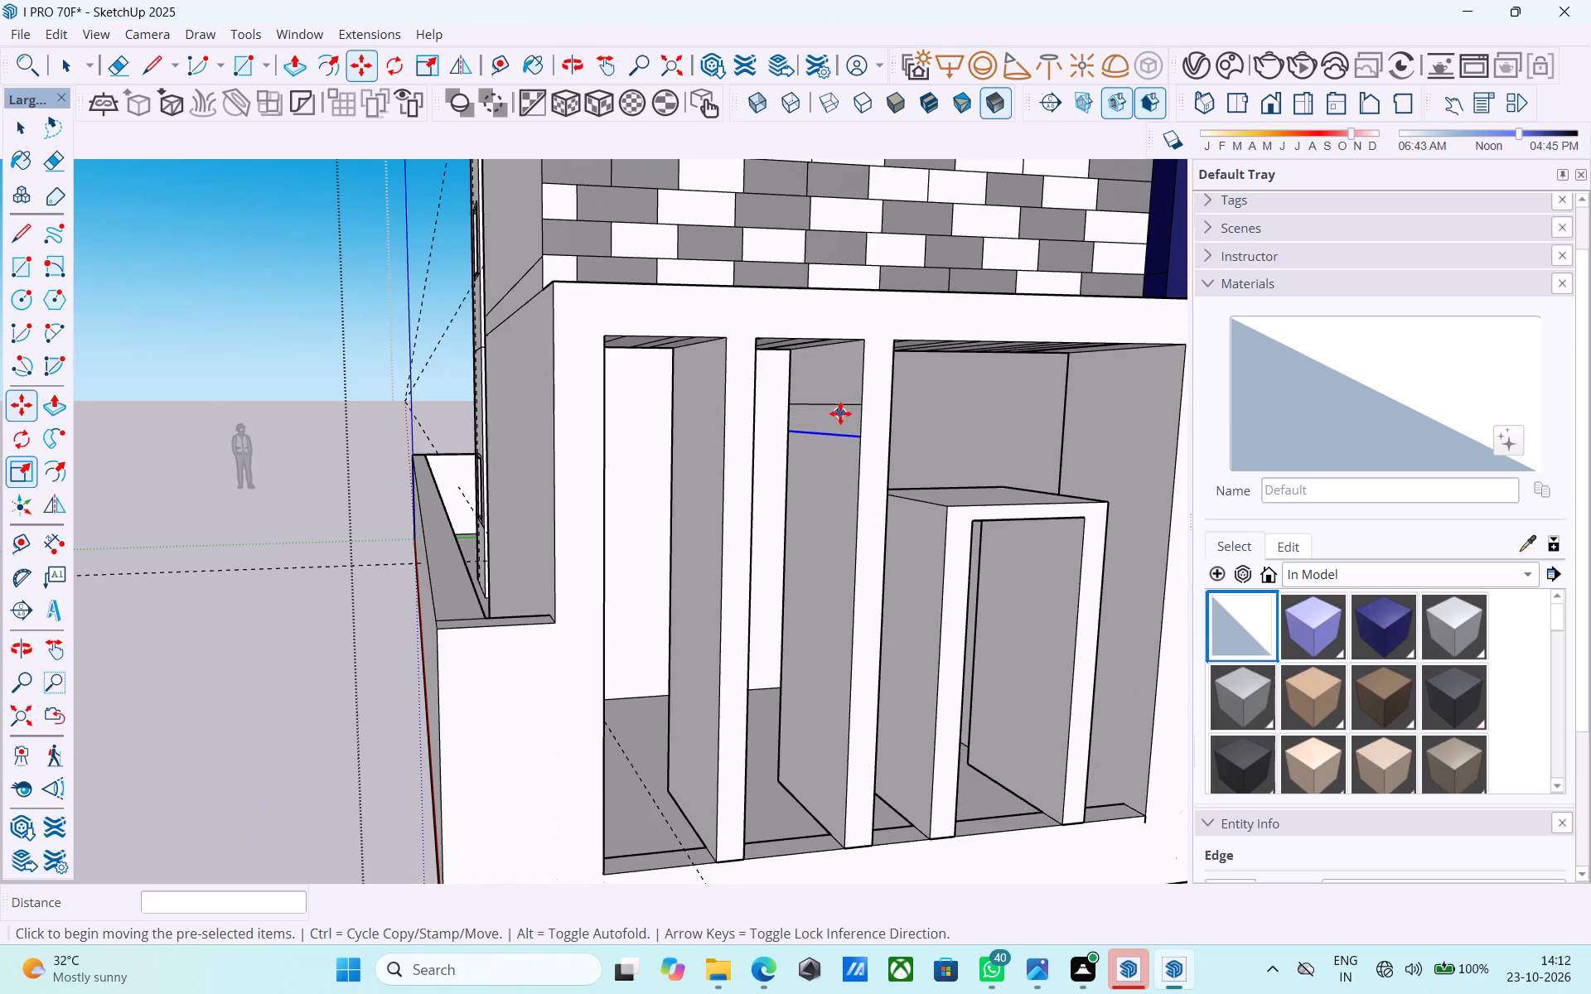
{"action": "left_click", "coordinate": [858, 430]}
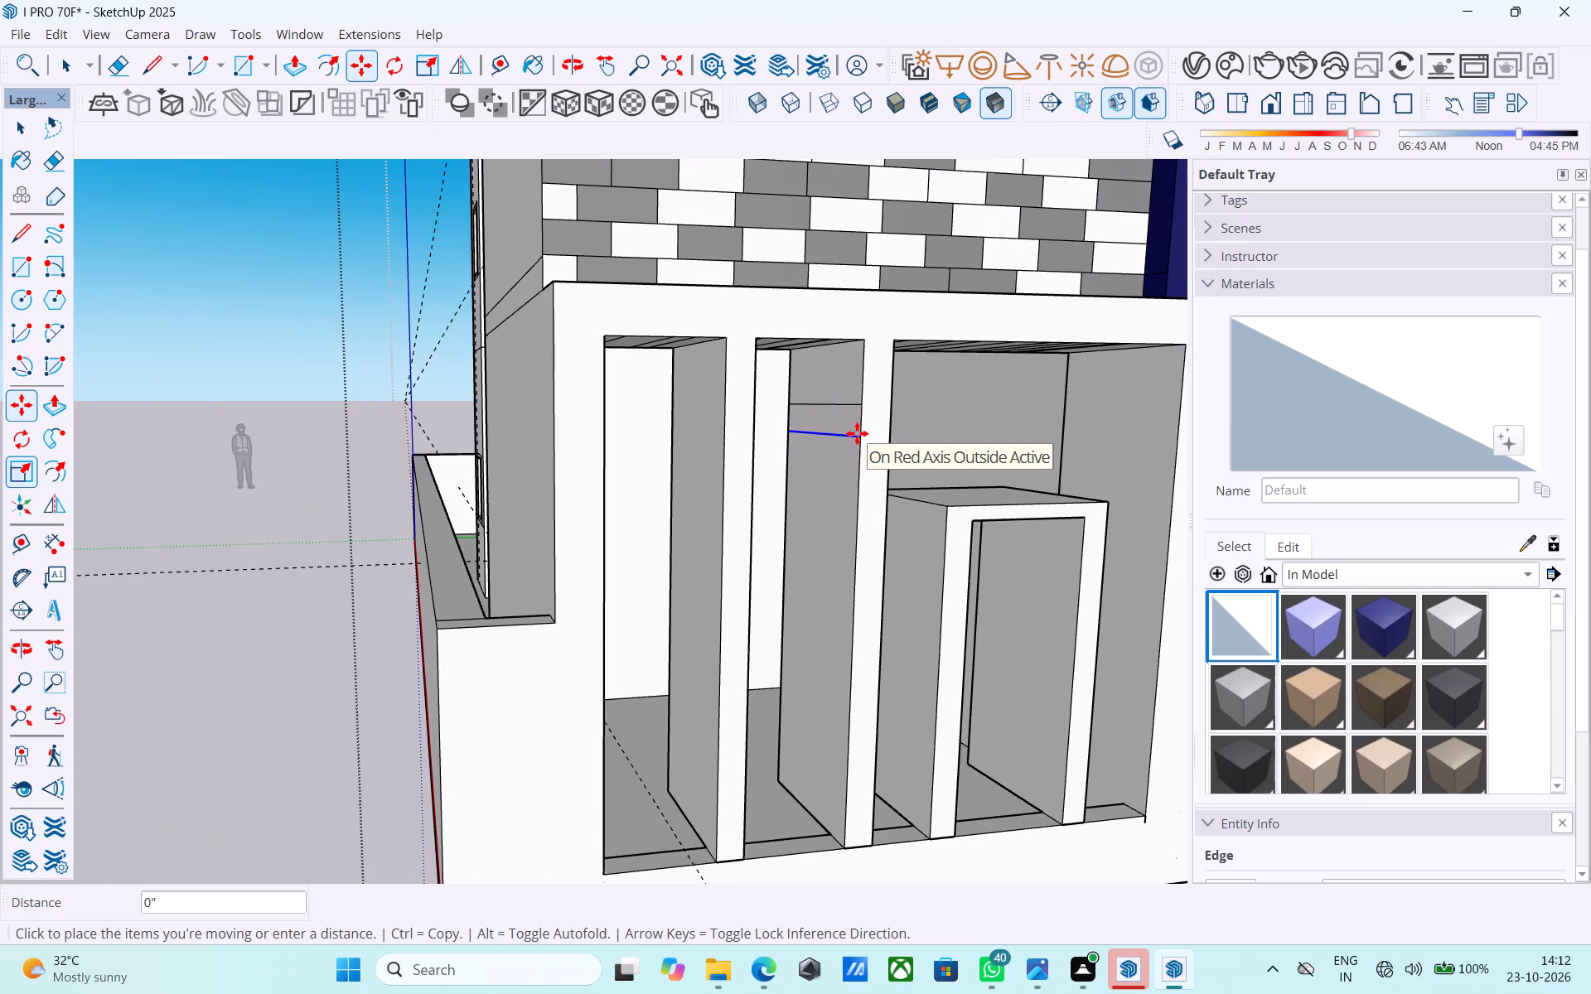
{"action": "left_click", "coordinate": [859, 440]}
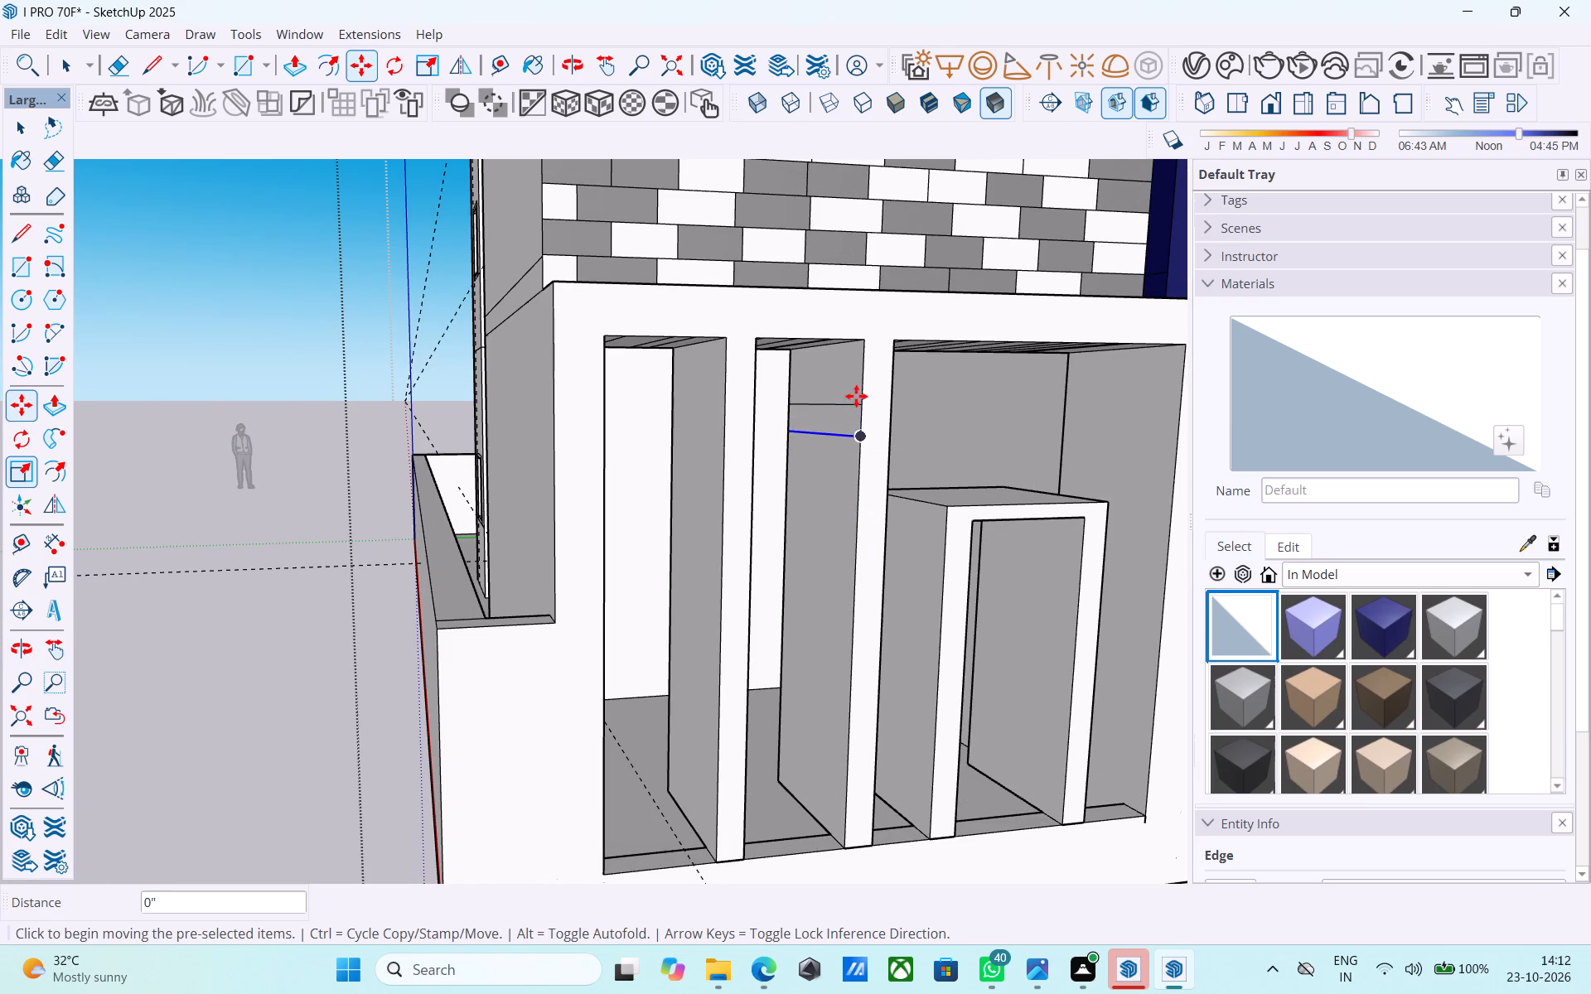
{"action": "left_click", "coordinate": [858, 432]}
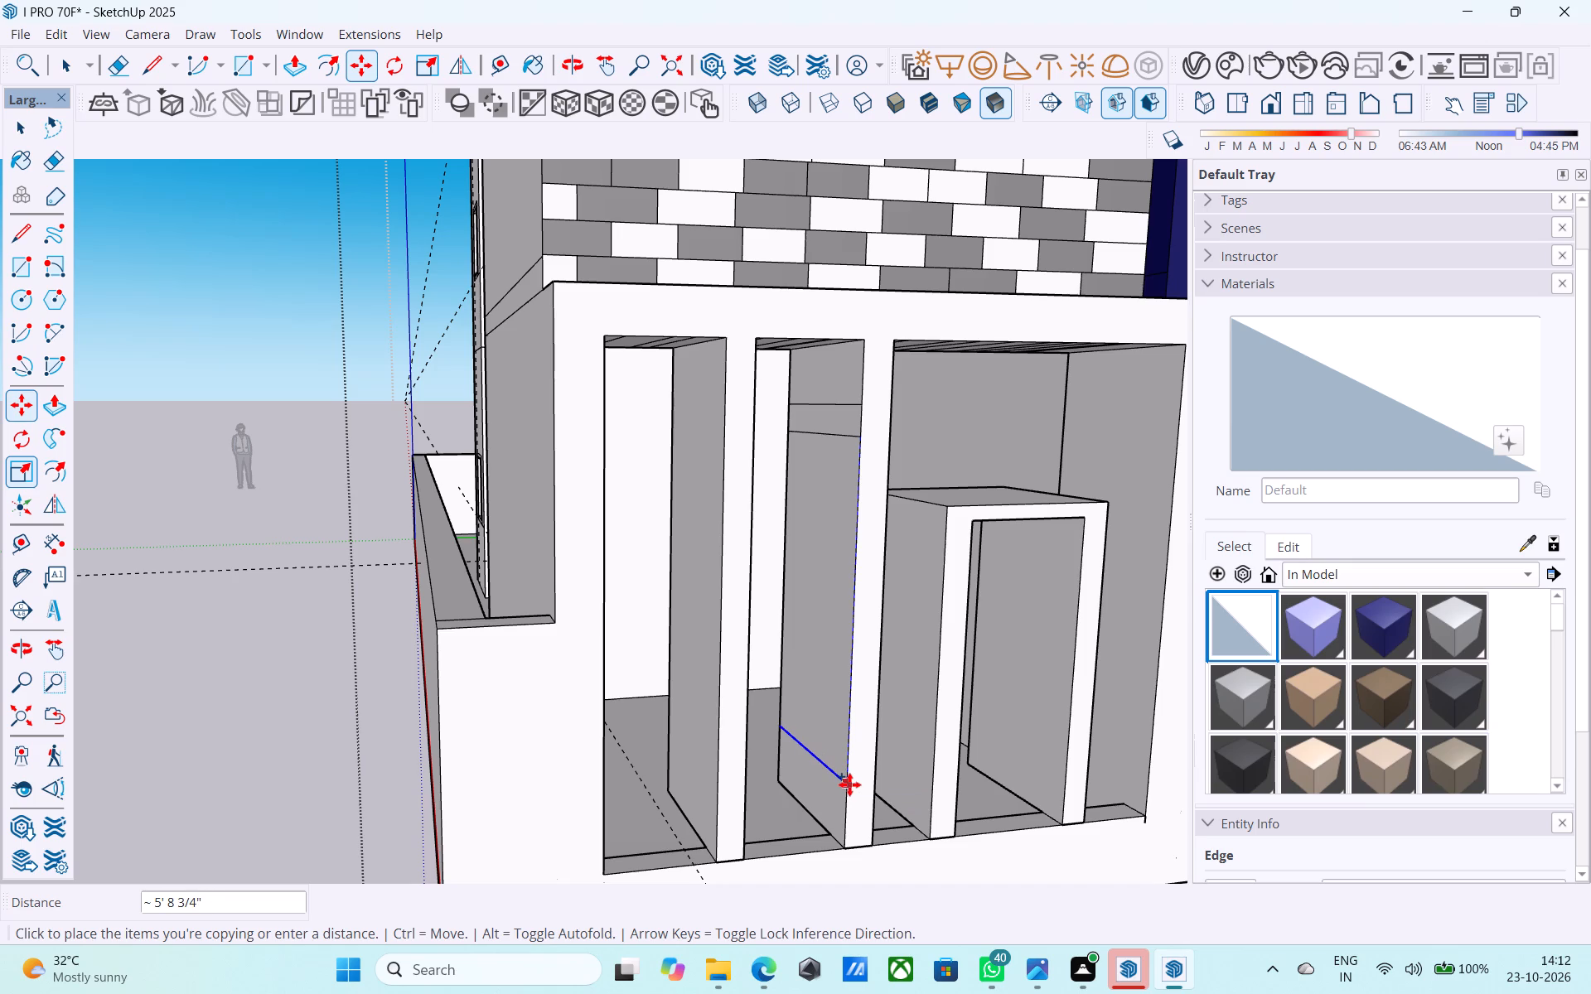
{"action": "type", "text": "6'"}
{"action": "key", "text": "Return"}
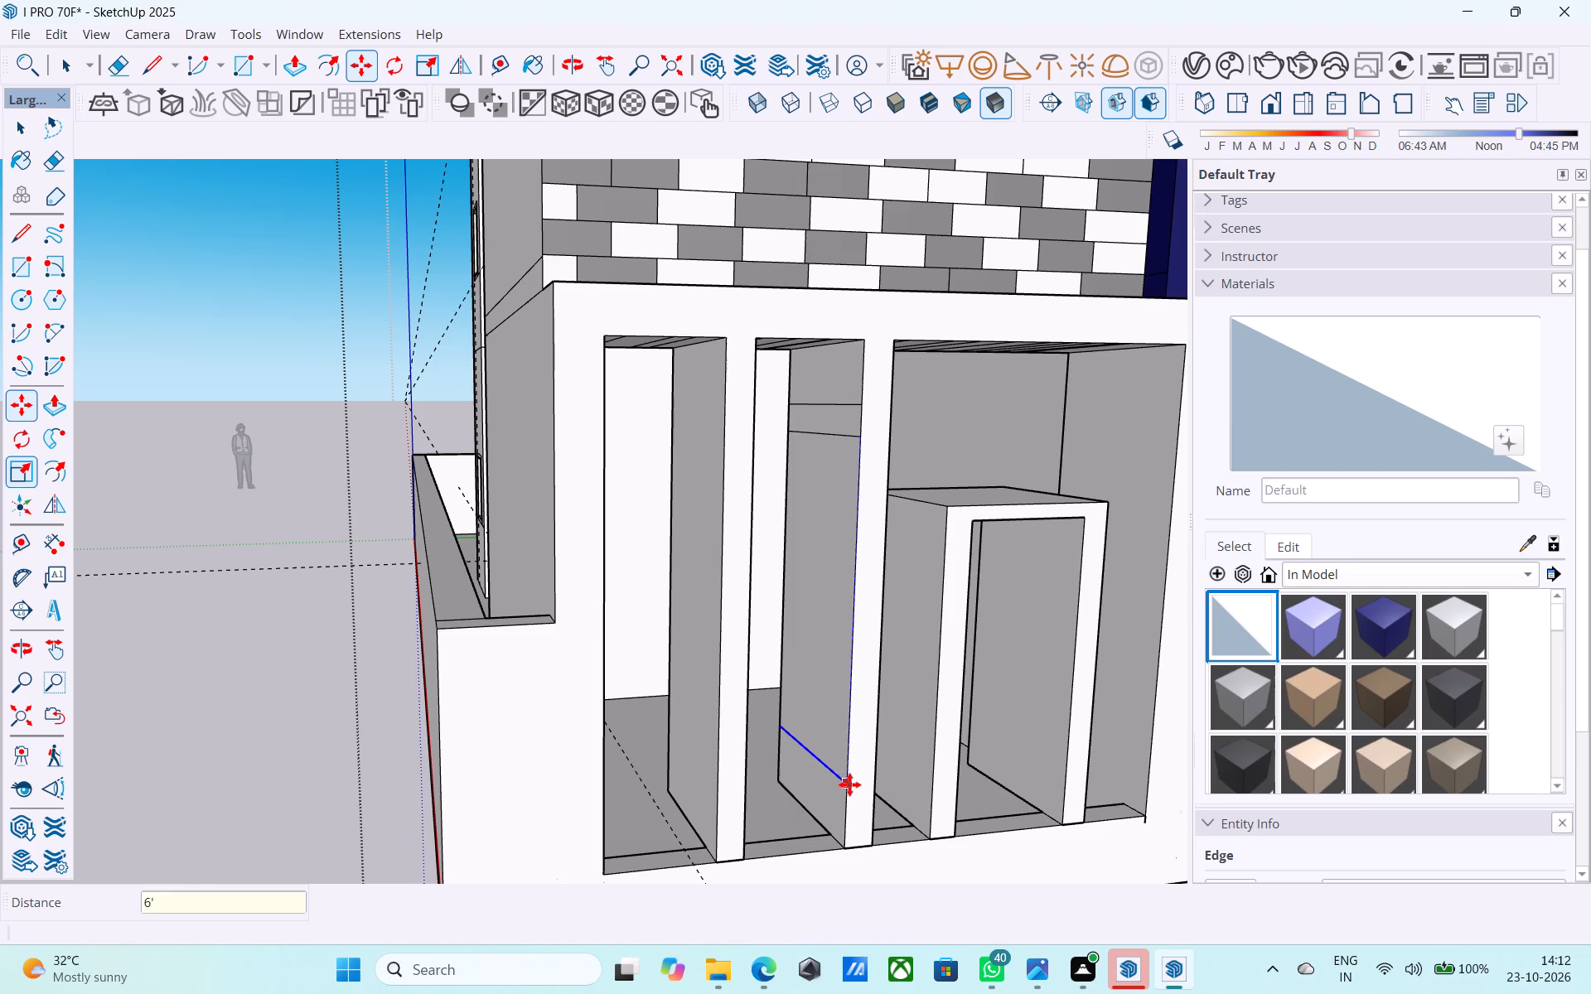
{"action": "scroll", "coordinate": [849, 784], "scroll_direction": "up", "scroll_amount": 7}
{"action": "left_click", "coordinate": [836, 811]}
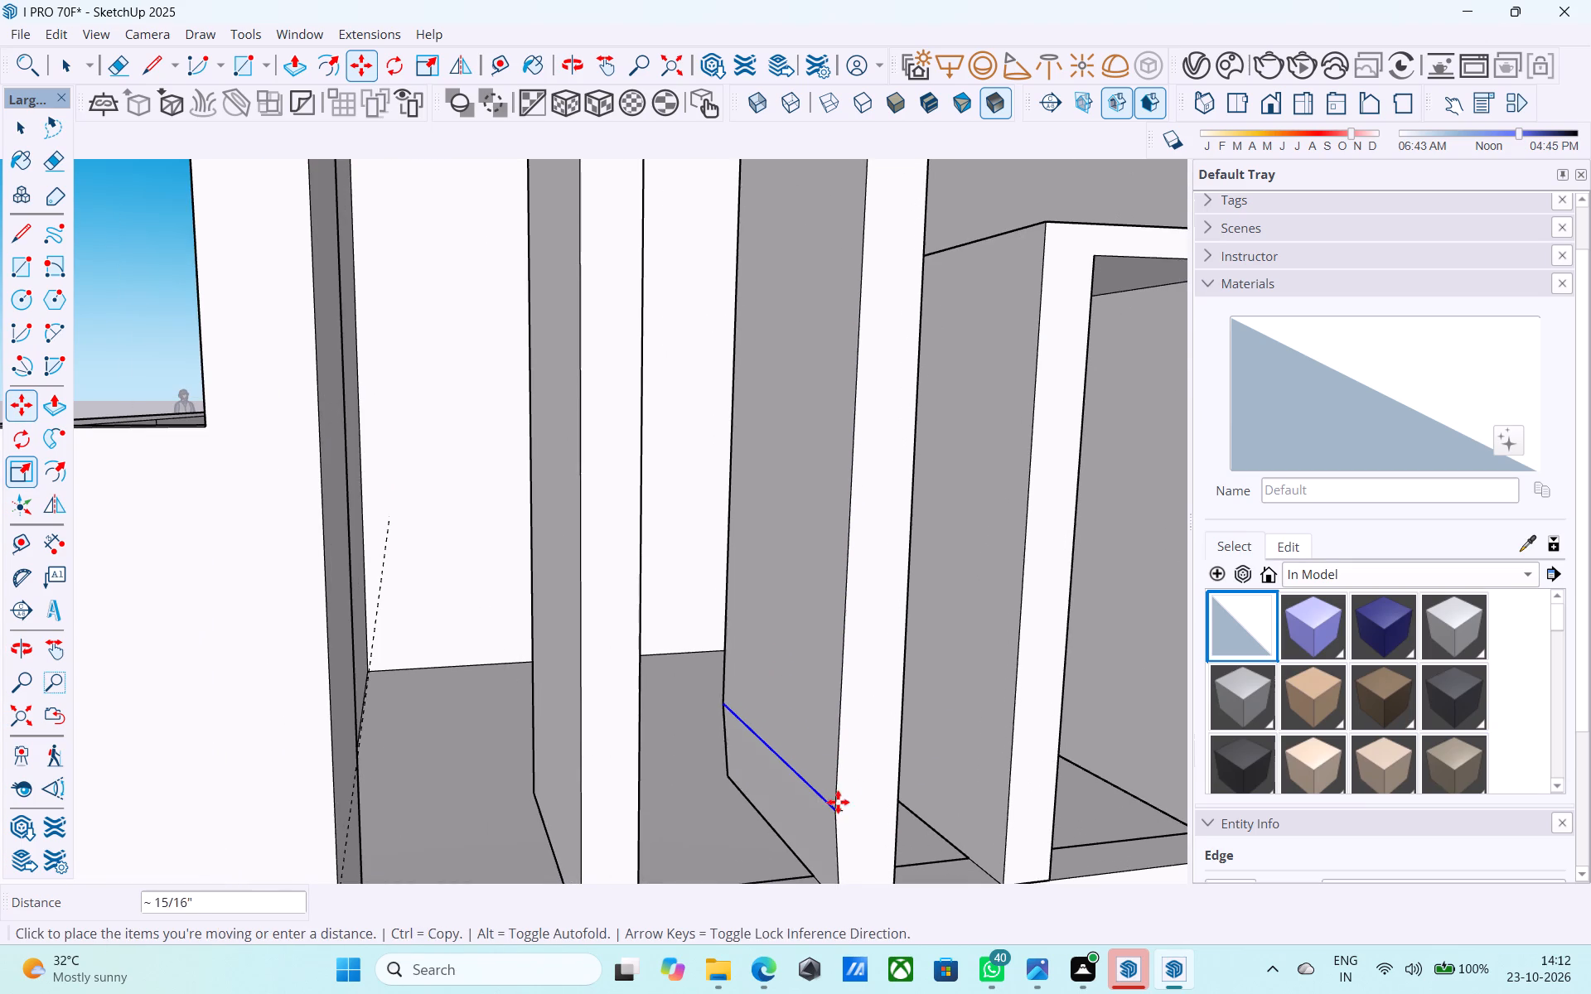
{"action": "type", "text": "6\""}
{"action": "key", "text": "Return"}
Extrude the lower 6" strip from the second post across the gap to the first post as a crosspiece.
{"action": "key", "text": "space"}
{"action": "left_click", "coordinate": [835, 768]}
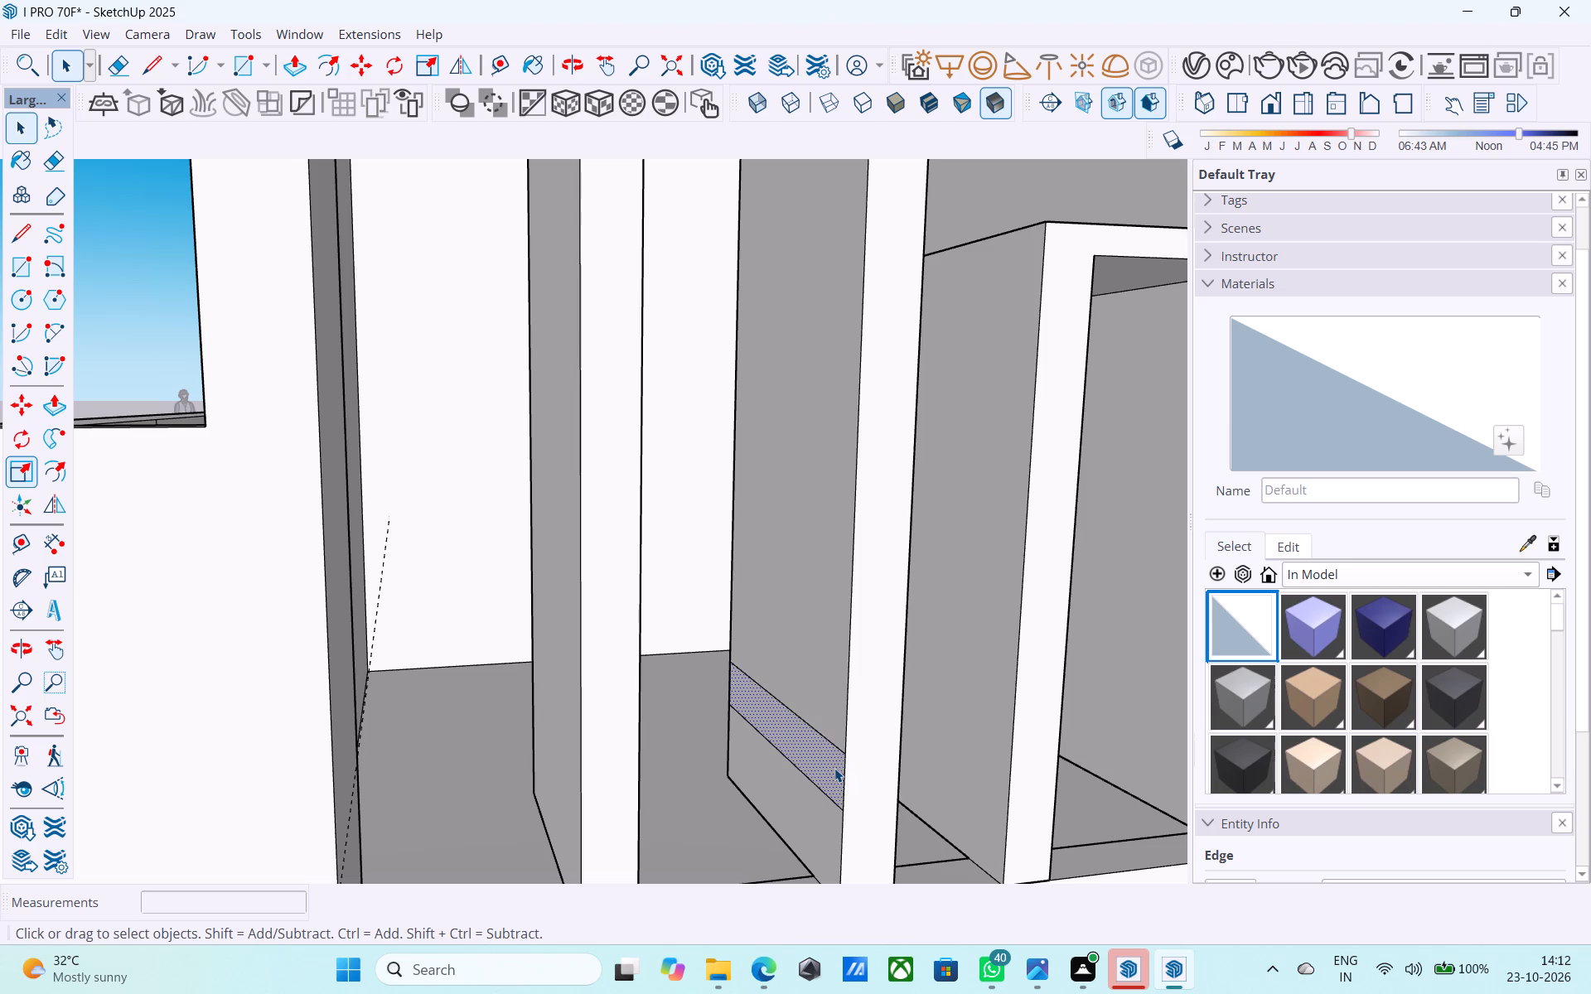
{"action": "key", "text": "p"}
{"action": "left_click", "coordinate": [834, 767]}
{"action": "middle_click_drag", "start_coordinate": [814, 764], "coordinate": [609, 778]}
{"action": "left_click", "coordinate": [606, 735]}
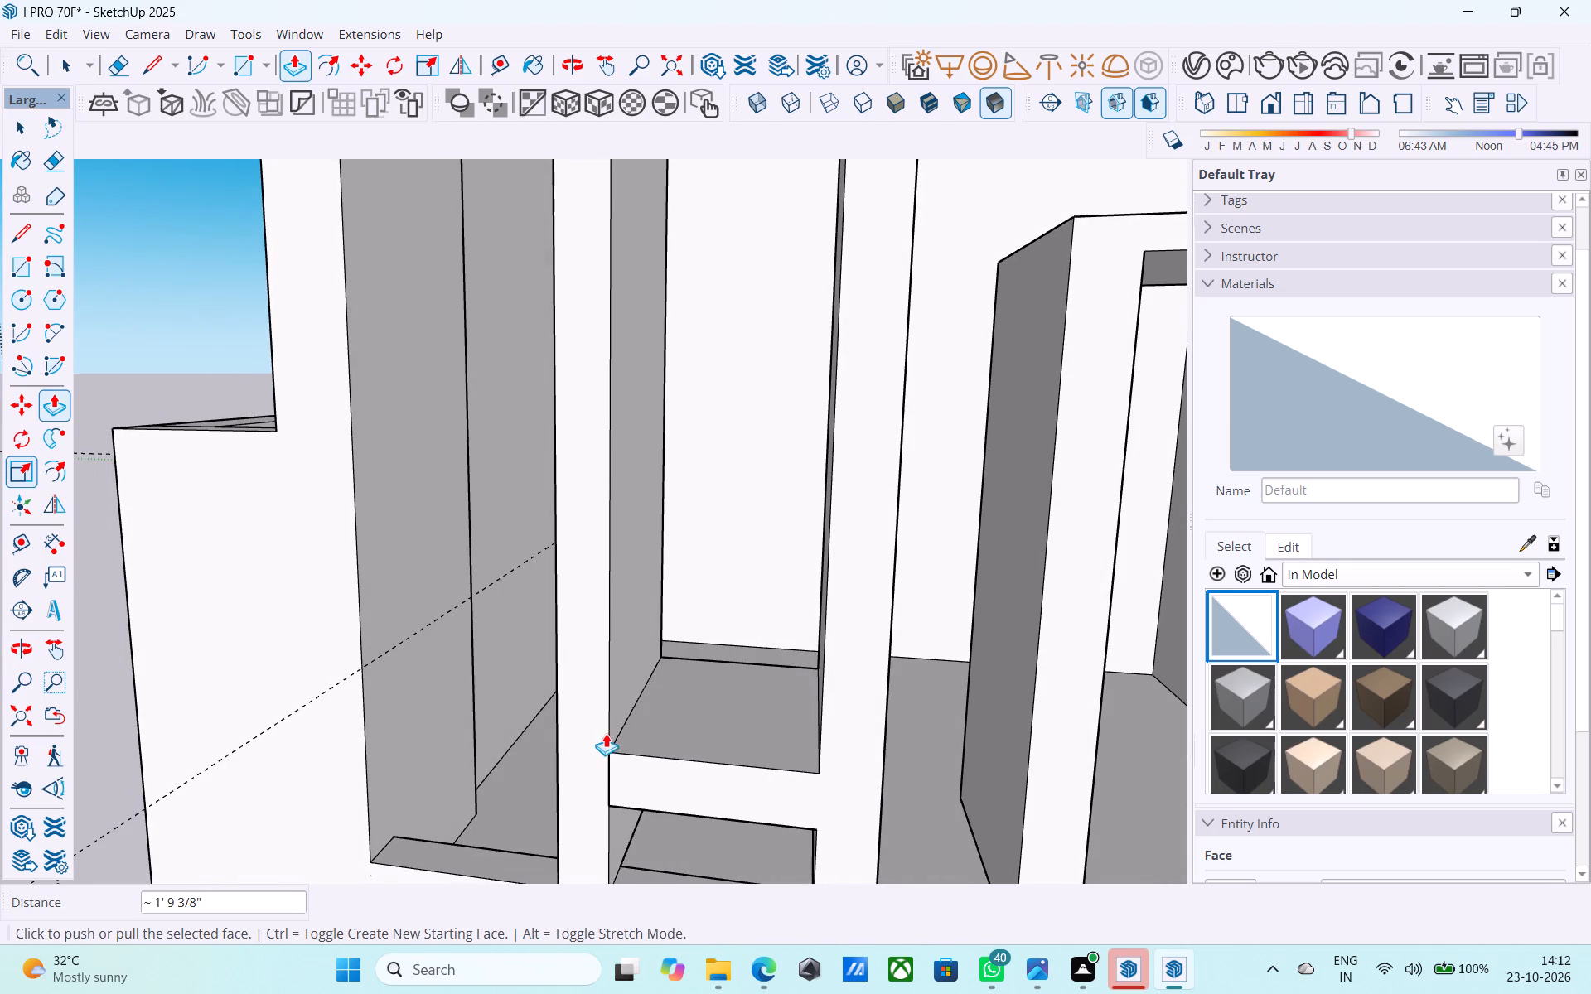
Extrude the upper 6" strip from the second post to the first post by the same distance as the lower crosspiece.
{"action": "scroll", "coordinate": [633, 754], "scroll_direction": "down", "scroll_amount": 6}
{"action": "middle_click_drag", "start_coordinate": [659, 568], "coordinate": [757, 698]}
{"action": "scroll", "coordinate": [855, 636], "scroll_direction": "up", "scroll_amount": 4}
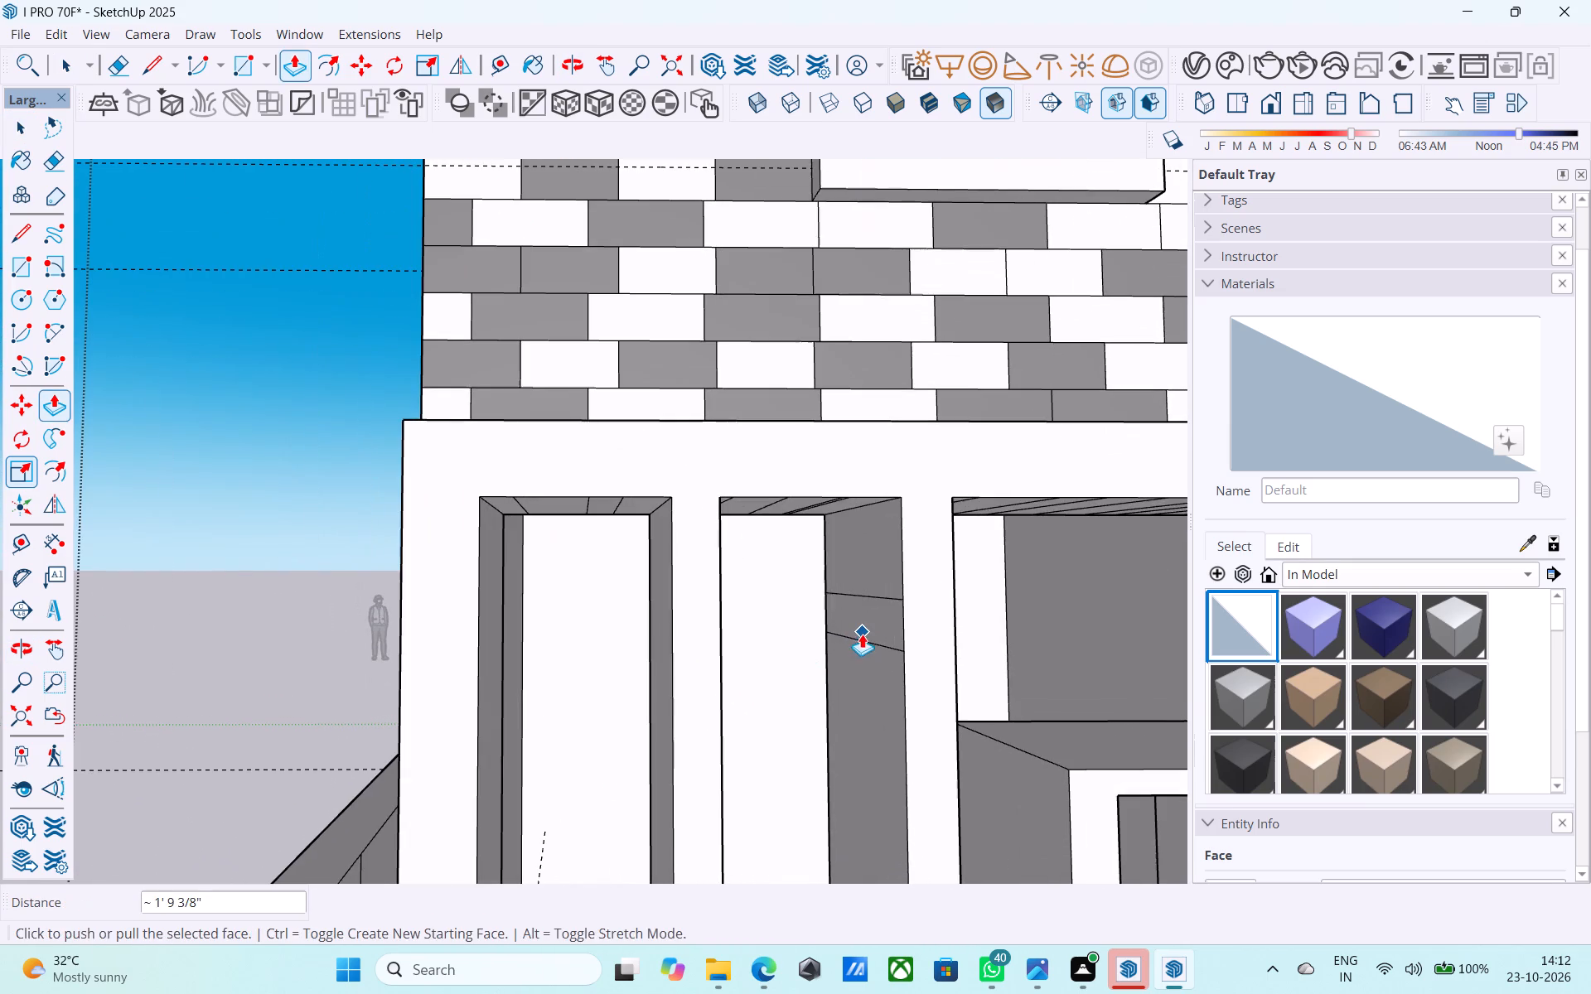
{"action": "key", "text": "space"}
{"action": "left_click", "coordinate": [866, 628]}
{"action": "scroll", "coordinate": [866, 626], "scroll_direction": "up", "scroll_amount": 3}
{"action": "key", "text": "p"}
{"action": "double_click", "coordinate": [866, 626]}
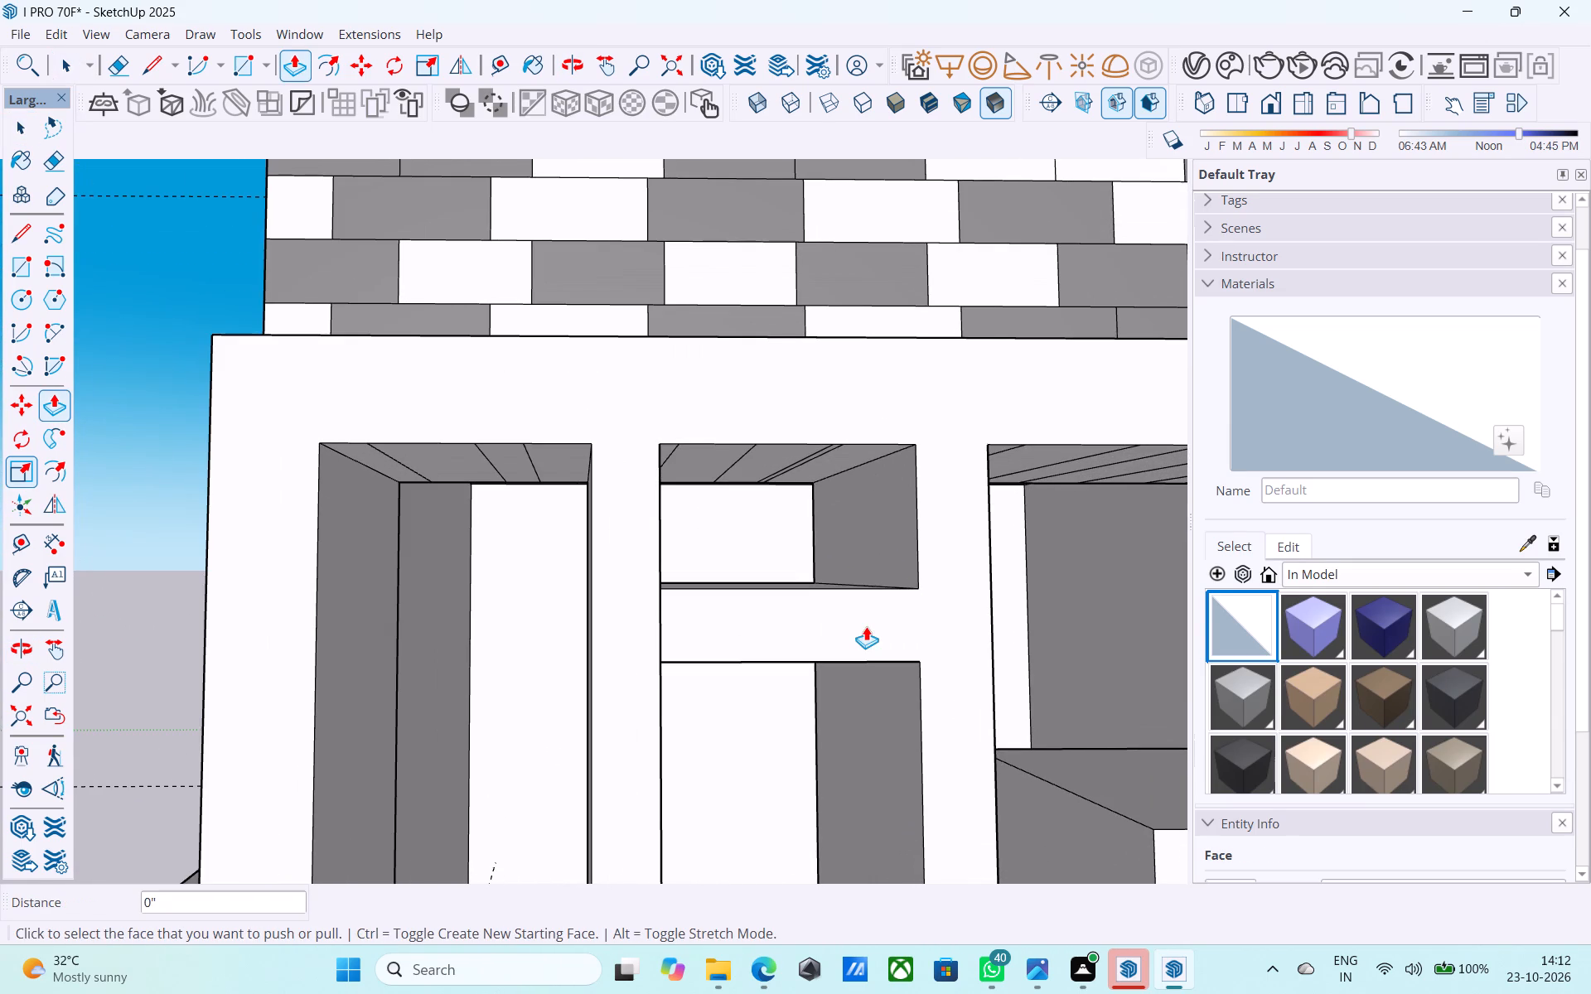
Erase the vertical edges where the upper and lower crosspieces meet the first post's front face.
{"action": "middle_click_drag", "start_coordinate": [866, 625], "coordinate": [854, 625]}
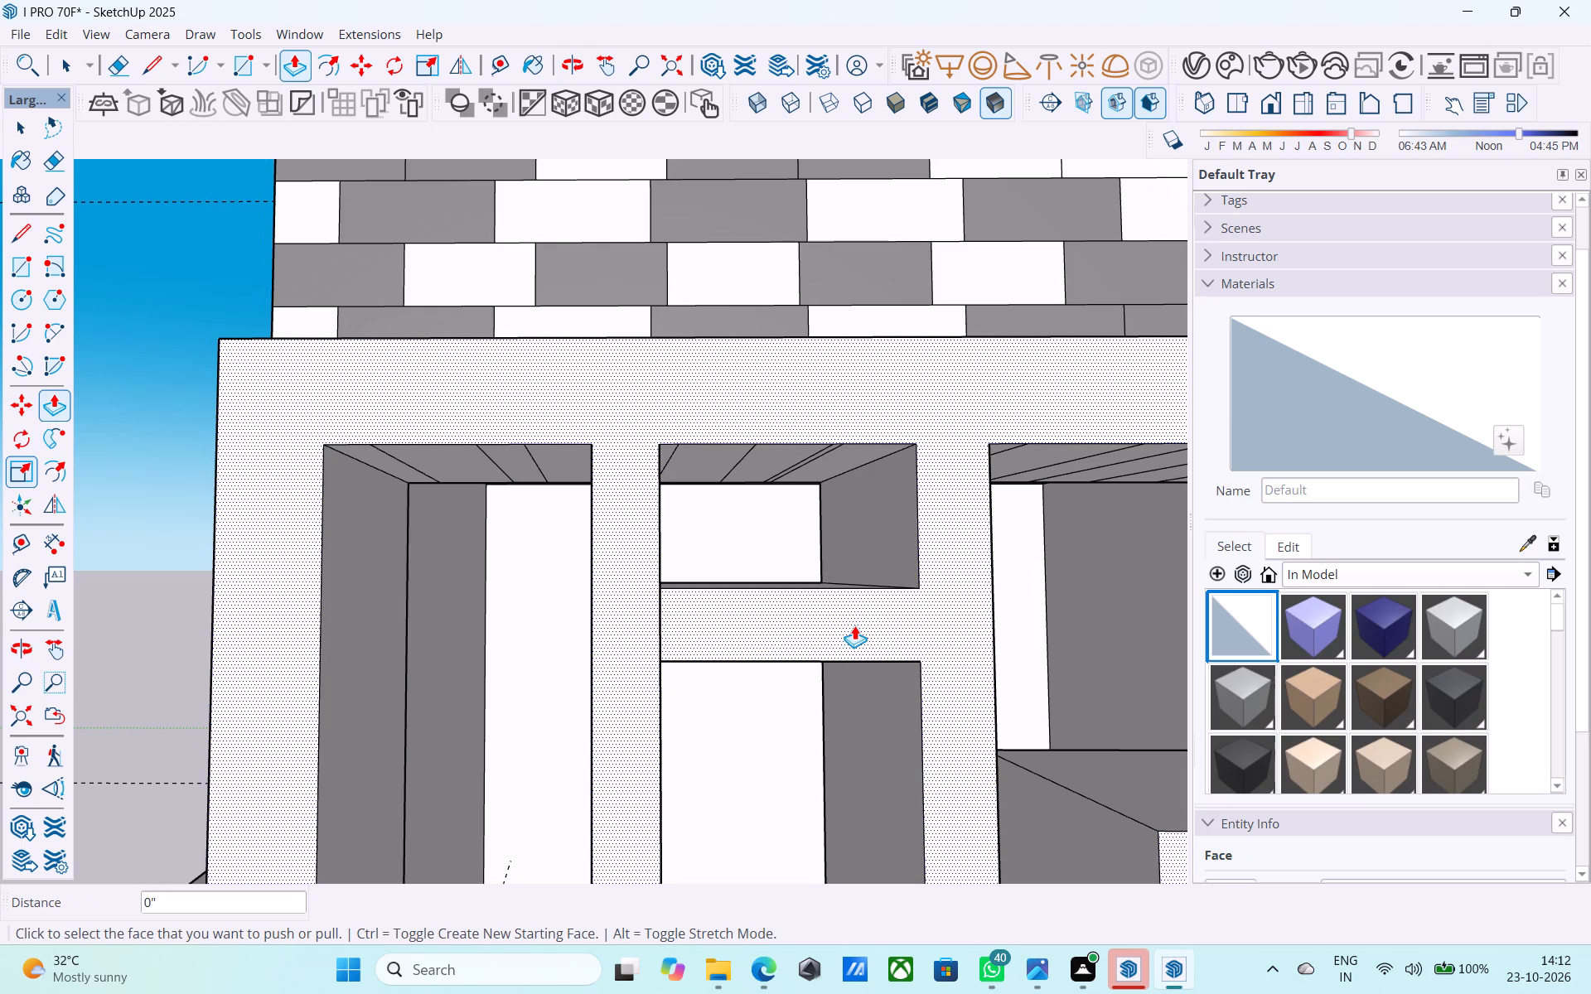
{"action": "scroll", "coordinate": [854, 625], "scroll_direction": "down", "scroll_amount": 5}
{"action": "middle_click_drag", "start_coordinate": [852, 625], "coordinate": [536, 692]}
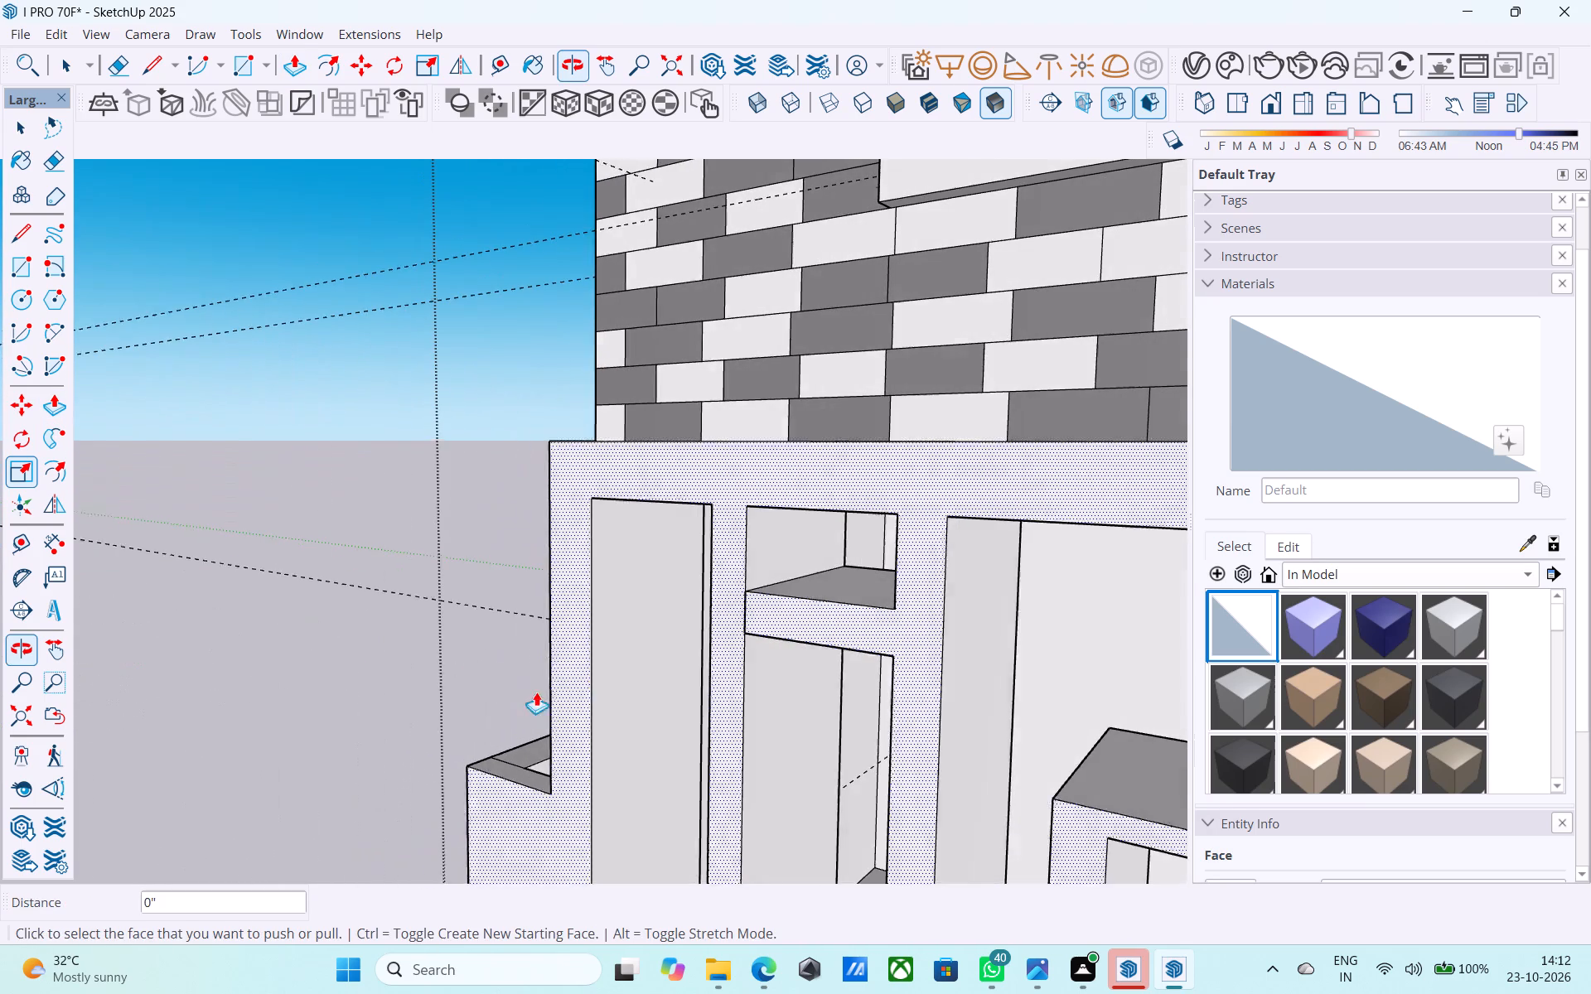
{"action": "scroll", "coordinate": [768, 629], "scroll_direction": "up", "scroll_amount": 7}
{"action": "key", "text": "e"}
{"action": "left_click_drag", "start_coordinate": [752, 616], "coordinate": [714, 600]}
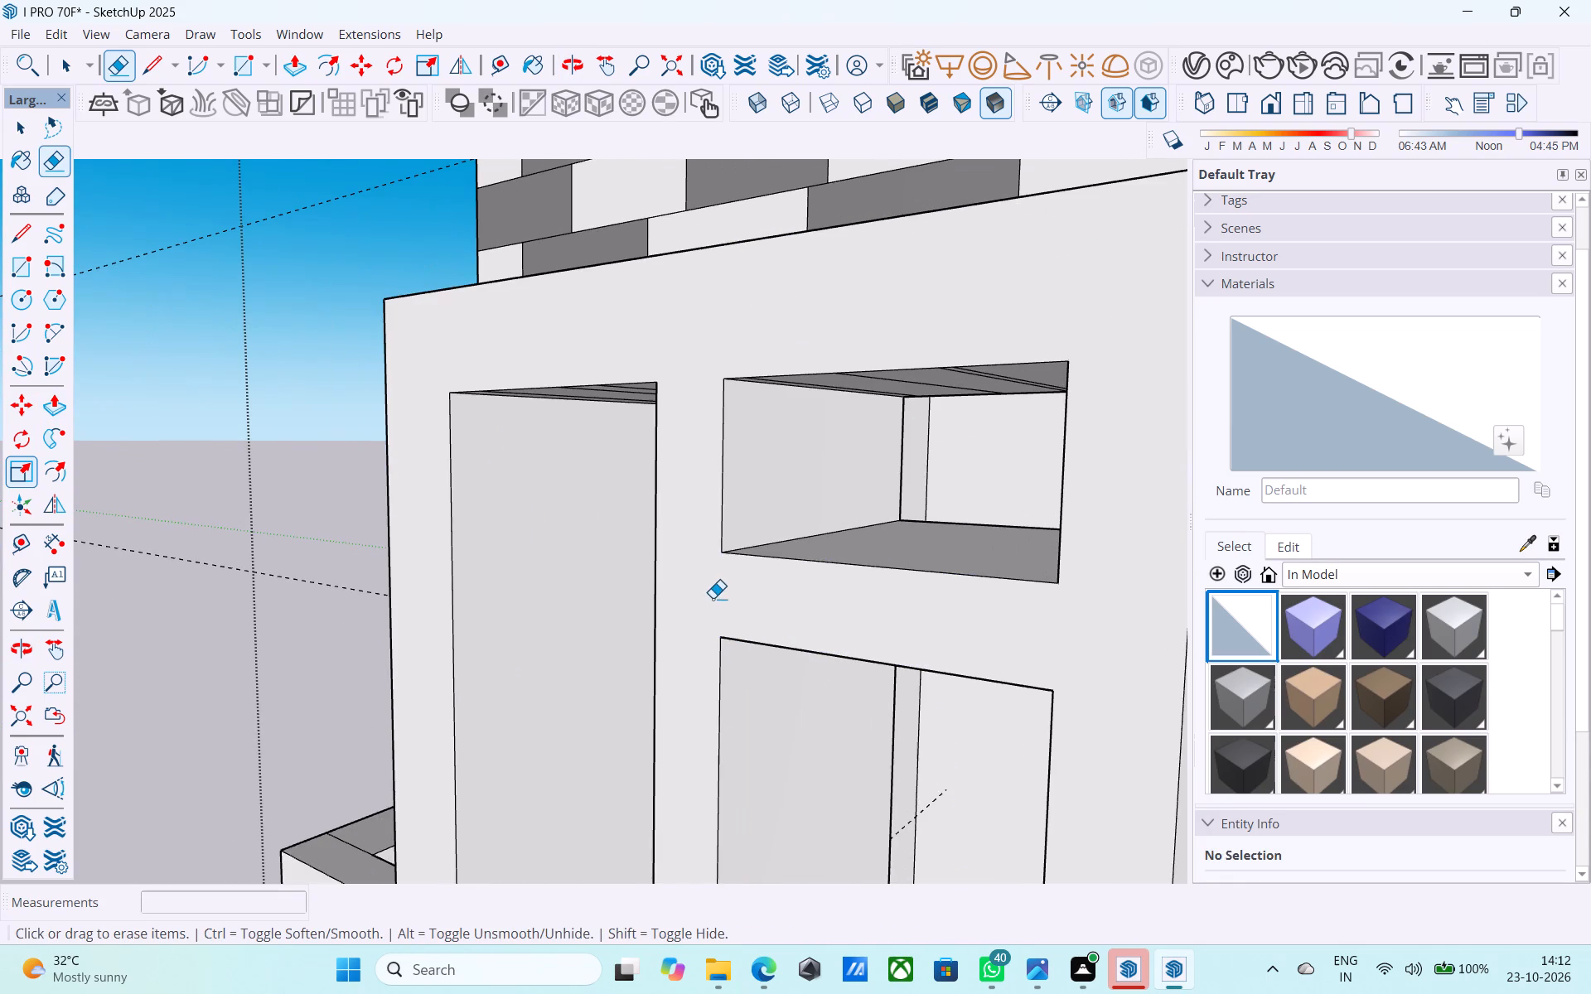
{"action": "scroll", "coordinate": [713, 598], "scroll_direction": "down", "scroll_amount": 5}
{"action": "middle_click_drag", "start_coordinate": [713, 598], "coordinate": [879, 577]}
{"action": "scroll", "coordinate": [889, 540], "scroll_direction": "down", "scroll_amount": 11}
{"action": "scroll", "coordinate": [904, 717], "scroll_direction": "up", "scroll_amount": 14}
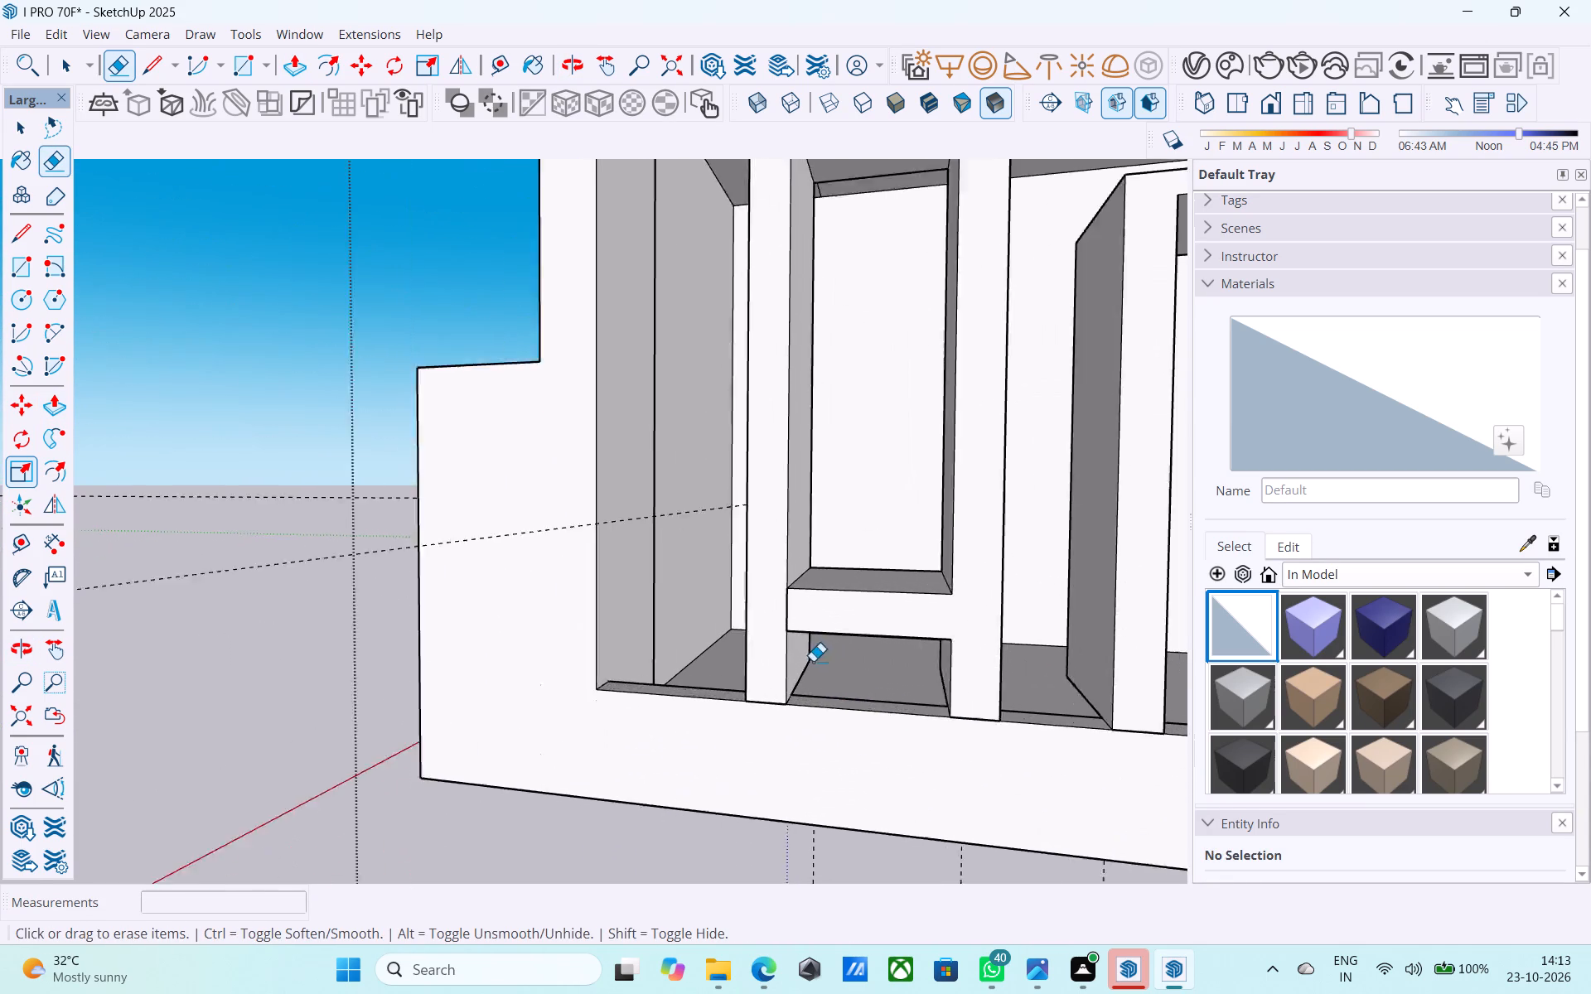
{"action": "scroll", "coordinate": [813, 661], "scroll_direction": "up", "scroll_amount": 1}
{"action": "left_click_drag", "start_coordinate": [780, 608], "coordinate": [766, 600]}
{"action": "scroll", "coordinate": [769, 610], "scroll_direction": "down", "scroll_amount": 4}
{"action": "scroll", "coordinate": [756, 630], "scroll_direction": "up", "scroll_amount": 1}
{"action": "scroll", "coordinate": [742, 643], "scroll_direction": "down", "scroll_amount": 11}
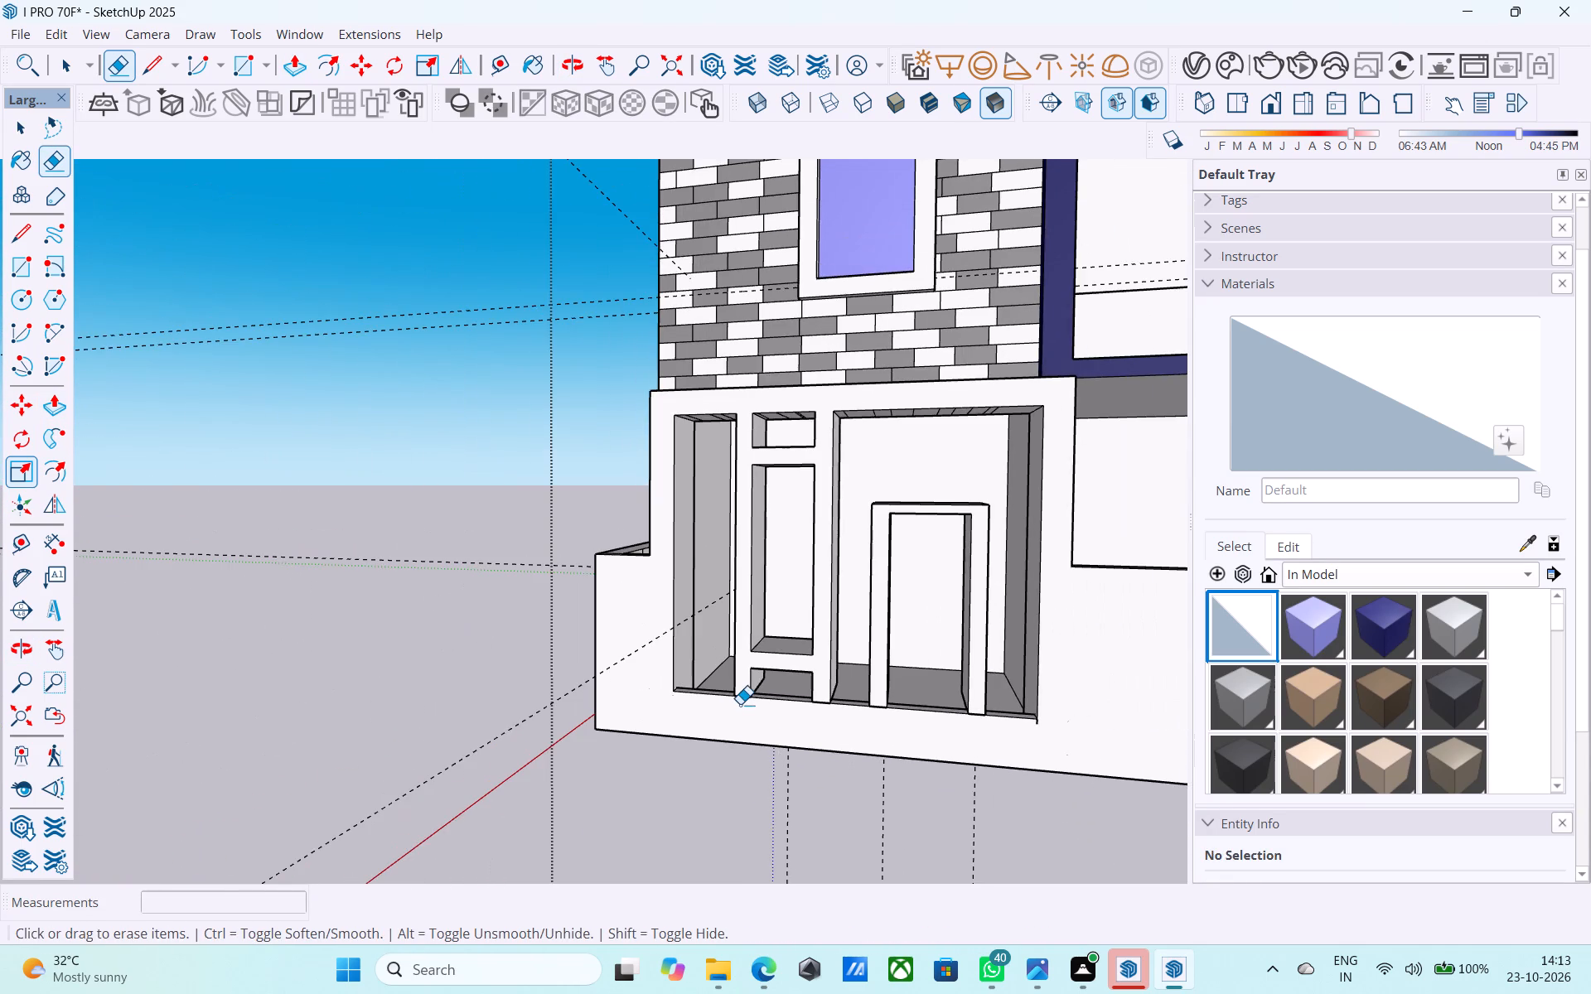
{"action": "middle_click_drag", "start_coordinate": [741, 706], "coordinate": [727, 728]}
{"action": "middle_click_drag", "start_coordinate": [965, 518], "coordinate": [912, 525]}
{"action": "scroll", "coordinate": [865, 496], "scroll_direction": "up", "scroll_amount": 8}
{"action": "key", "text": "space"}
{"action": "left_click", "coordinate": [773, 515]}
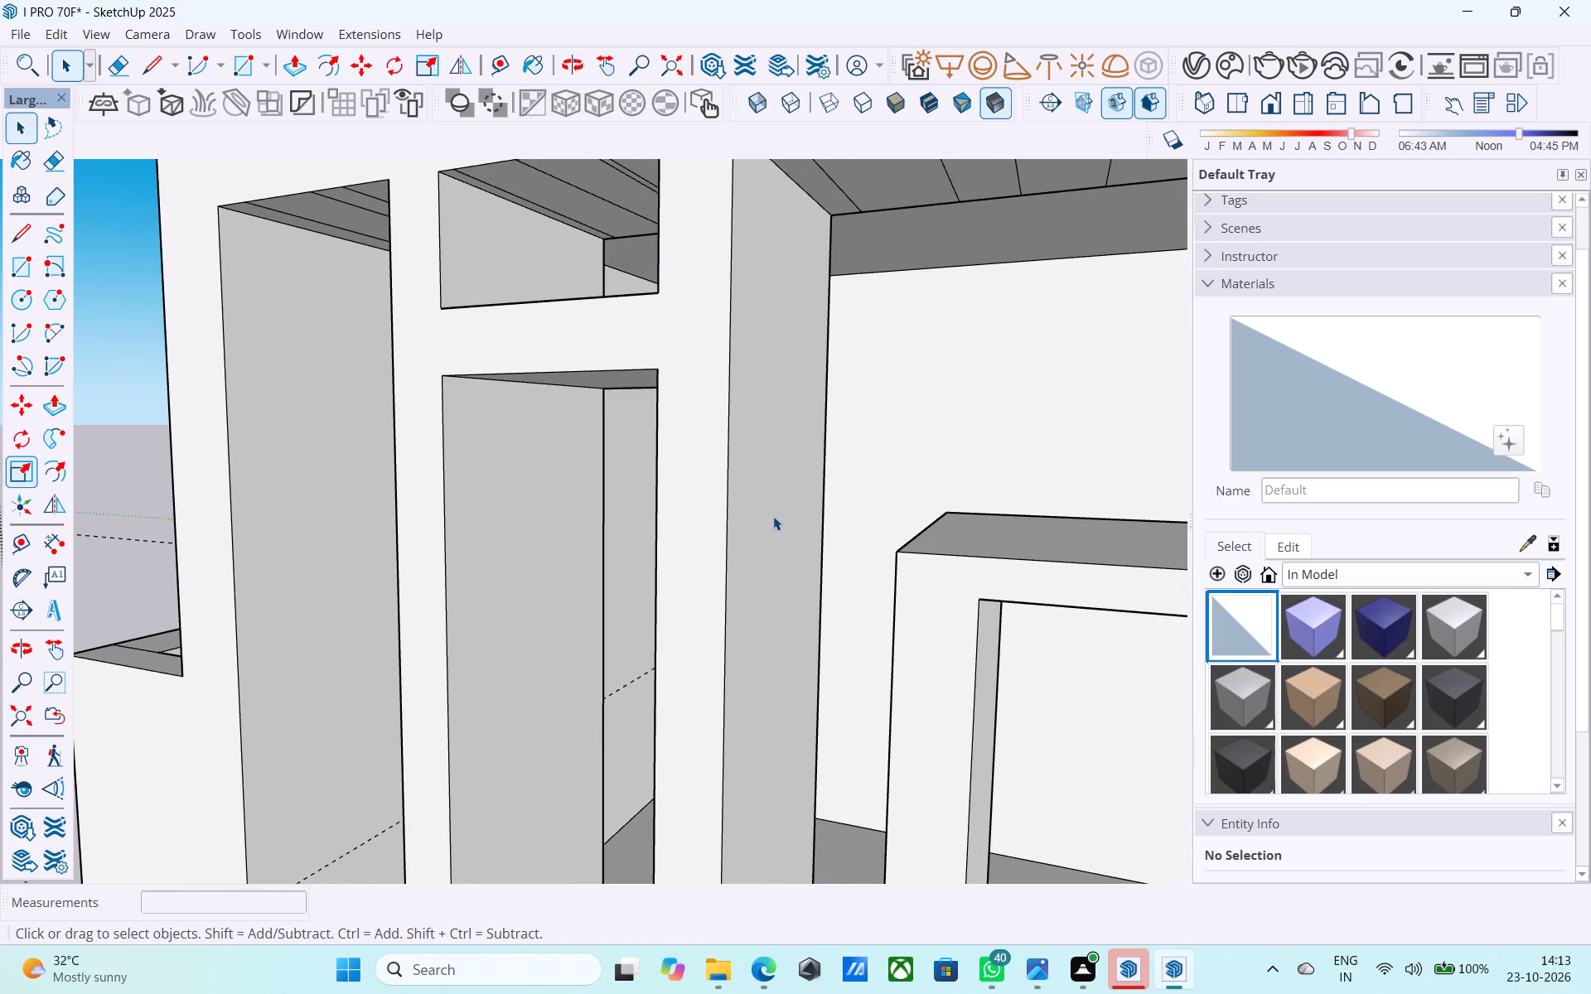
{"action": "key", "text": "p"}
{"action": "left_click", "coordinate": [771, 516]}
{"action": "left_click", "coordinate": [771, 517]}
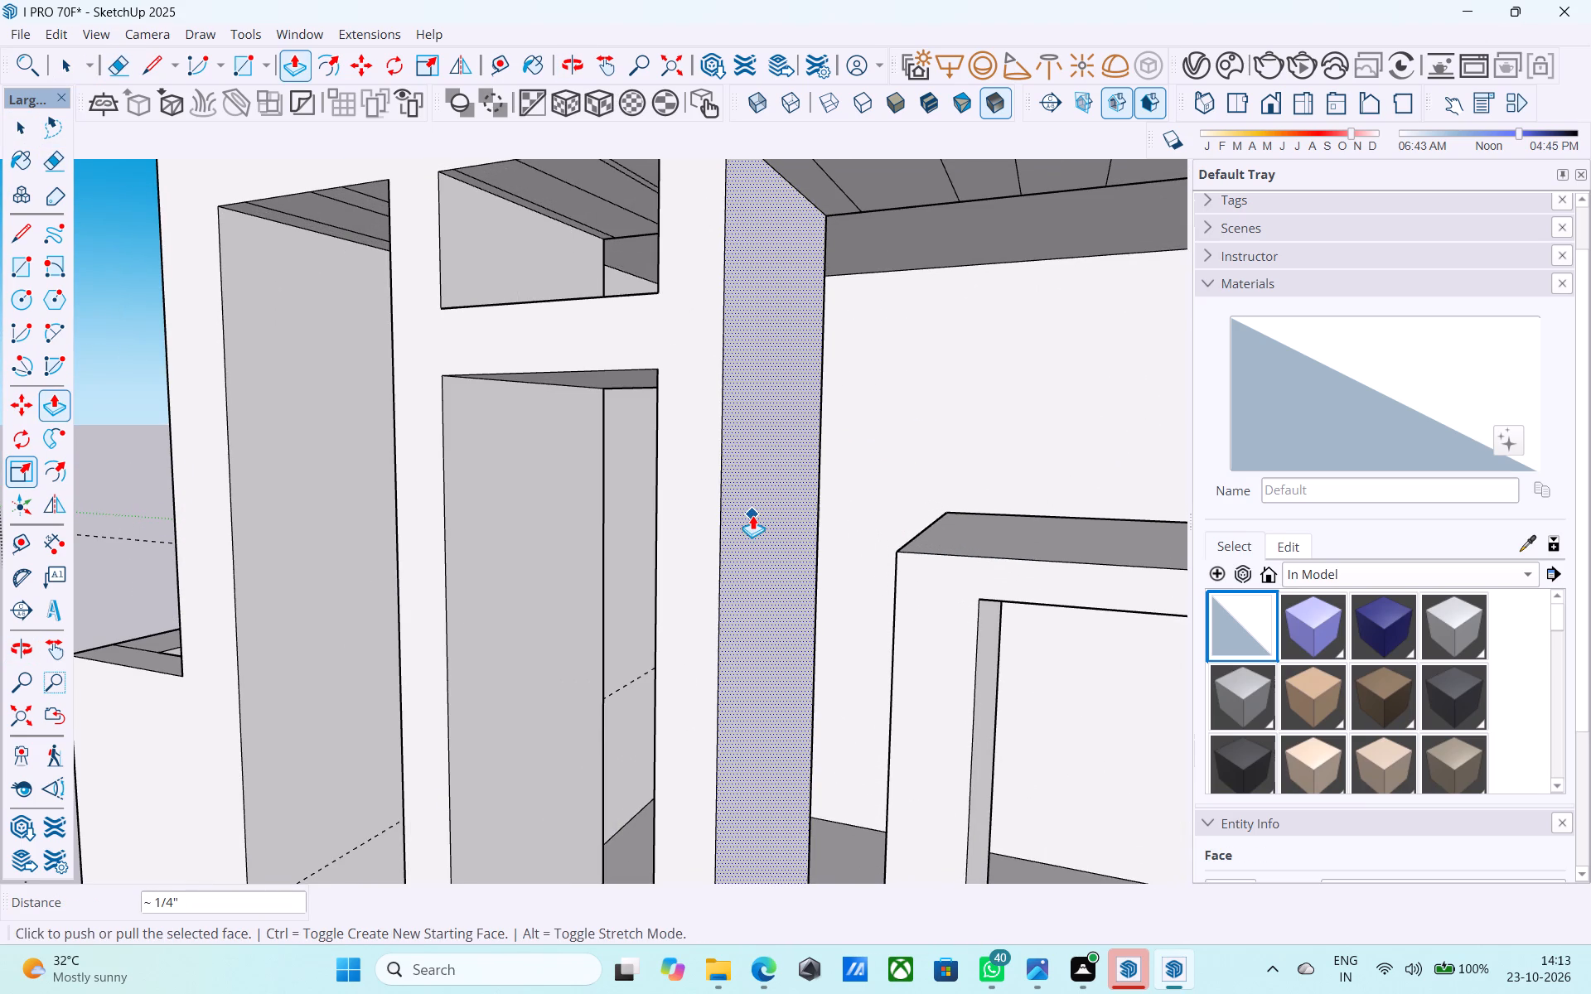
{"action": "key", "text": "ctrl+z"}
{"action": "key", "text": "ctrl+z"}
Push the second post's side face toward the third post inward 3" to thin the post.
{"action": "key", "text": "space"}
{"action": "left_click", "coordinate": [753, 514]}
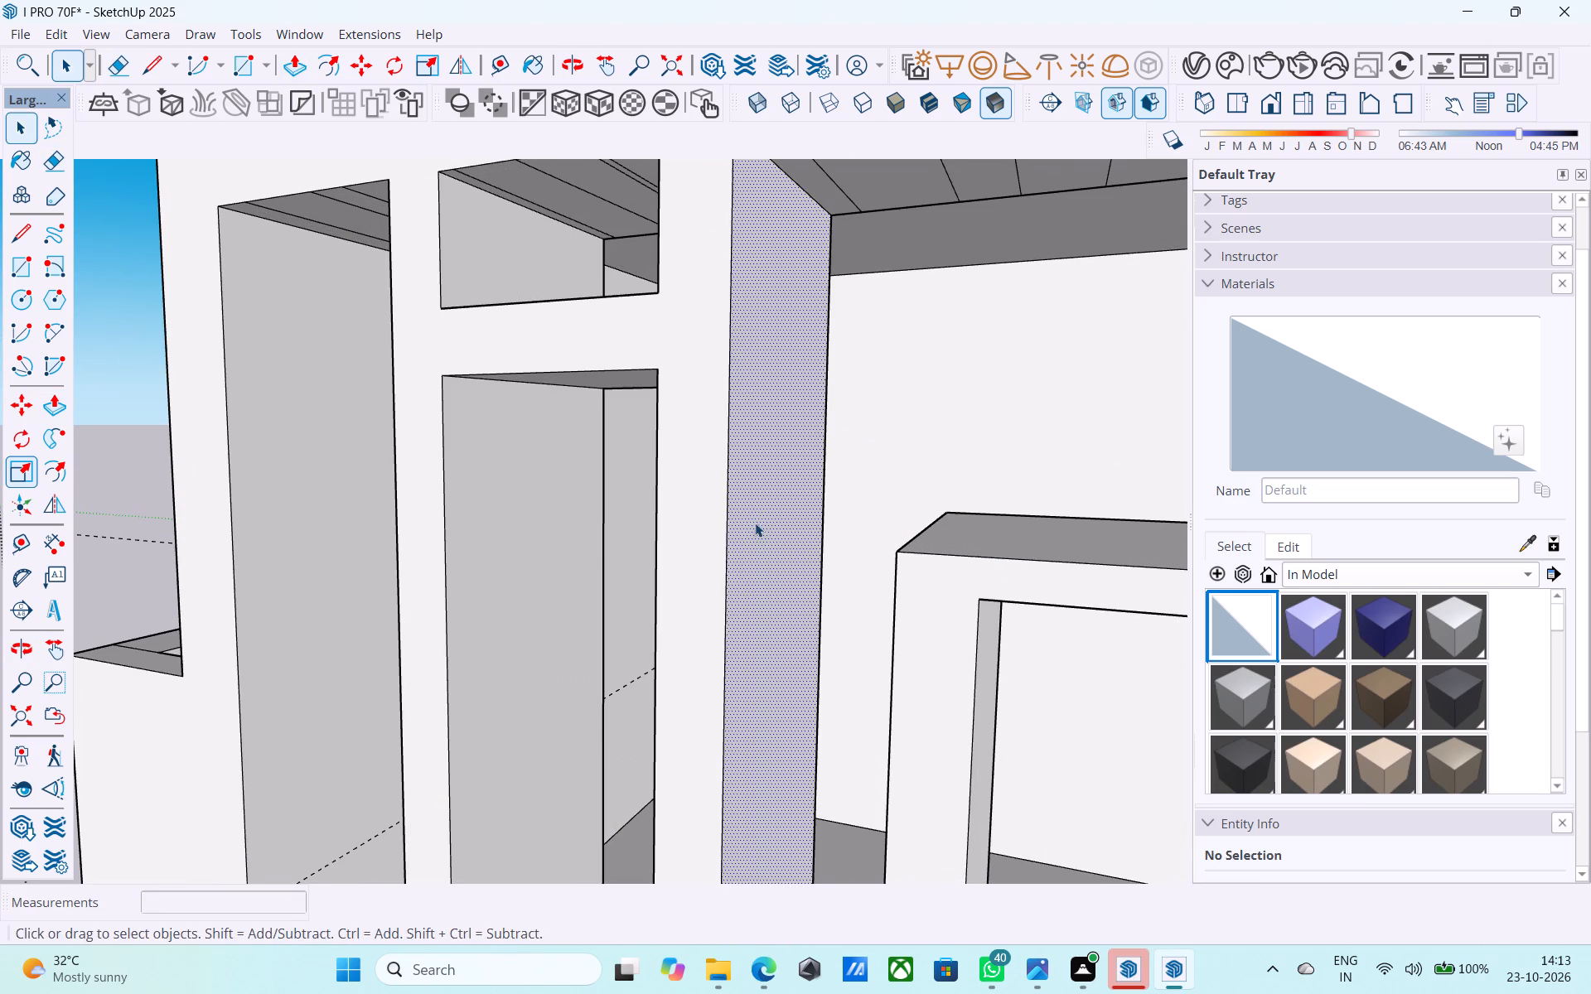
{"action": "key", "text": "p"}
{"action": "left_click", "coordinate": [758, 529]}
{"action": "type", "text": "3\""}
{"action": "key", "text": "Return"}
{"action": "middle_click_drag", "start_coordinate": [738, 527], "coordinate": [886, 510]}
{"action": "scroll", "coordinate": [916, 489], "scroll_direction": "down", "scroll_amount": 6}
Push the first post's outer side face, opposite the crosspieces, inward 3" to thin the post.
{"action": "middle_click_drag", "start_coordinate": [768, 517], "coordinate": [905, 525]}
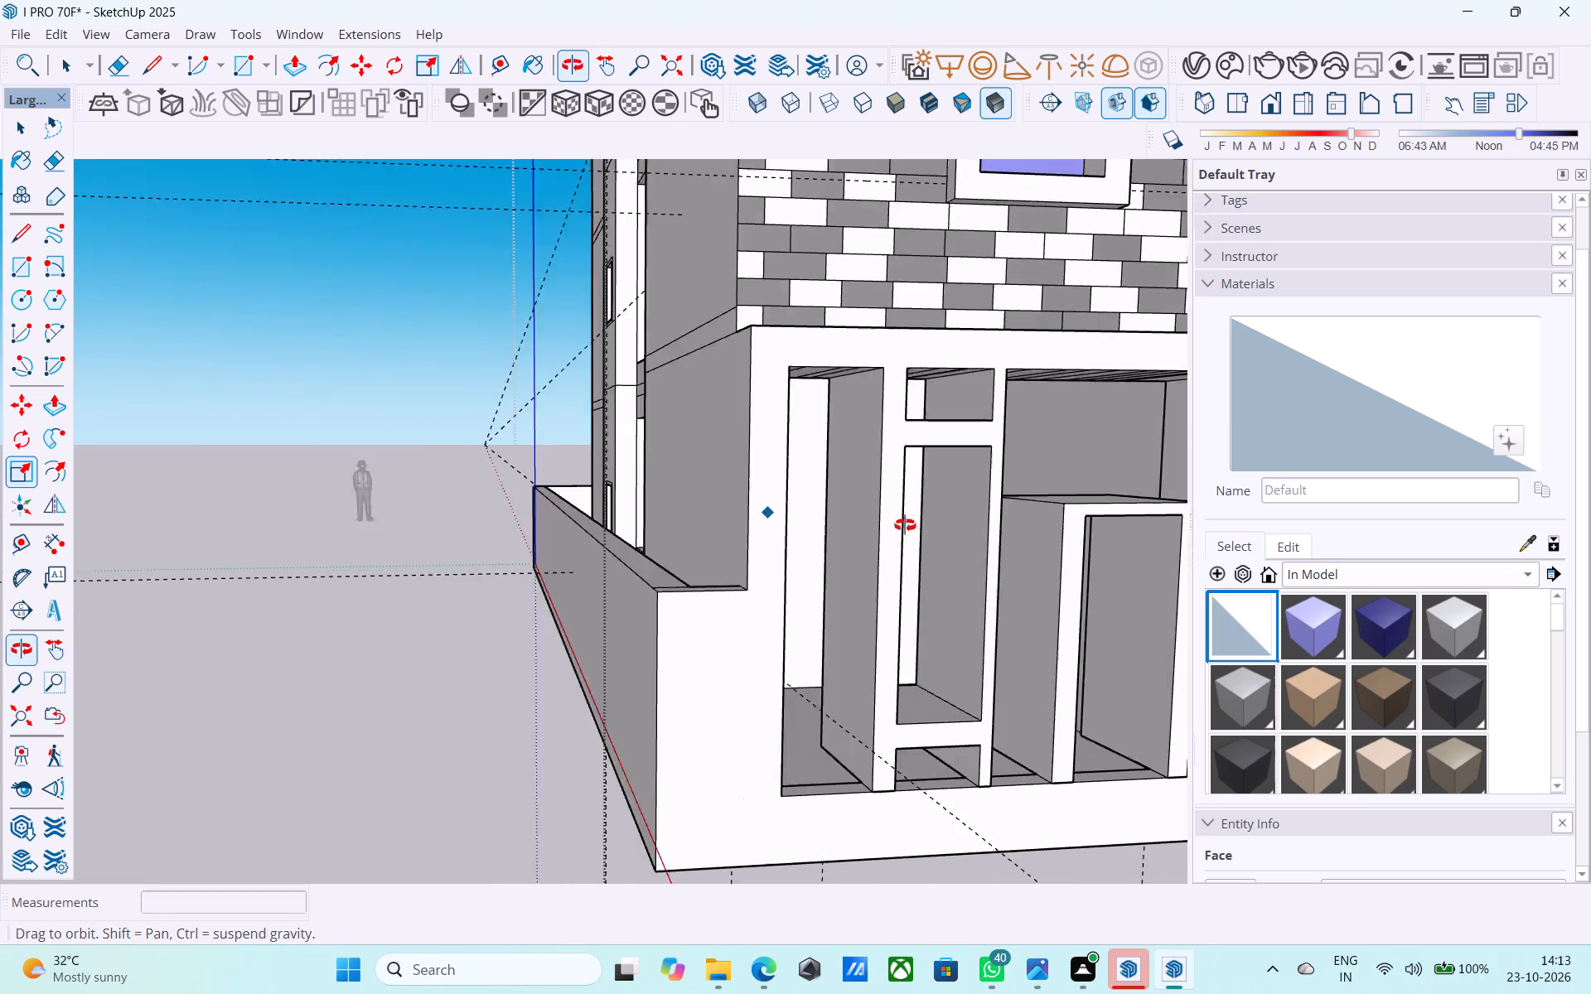
{"action": "middle_click_drag", "start_coordinate": [905, 525], "coordinate": [928, 537]}
{"action": "scroll", "coordinate": [930, 538], "scroll_direction": "up", "scroll_amount": 5}
{"action": "key", "text": "space"}
{"action": "left_click", "coordinate": [904, 529]}
{"action": "key", "text": "p"}
{"action": "left_click", "coordinate": [902, 529]}
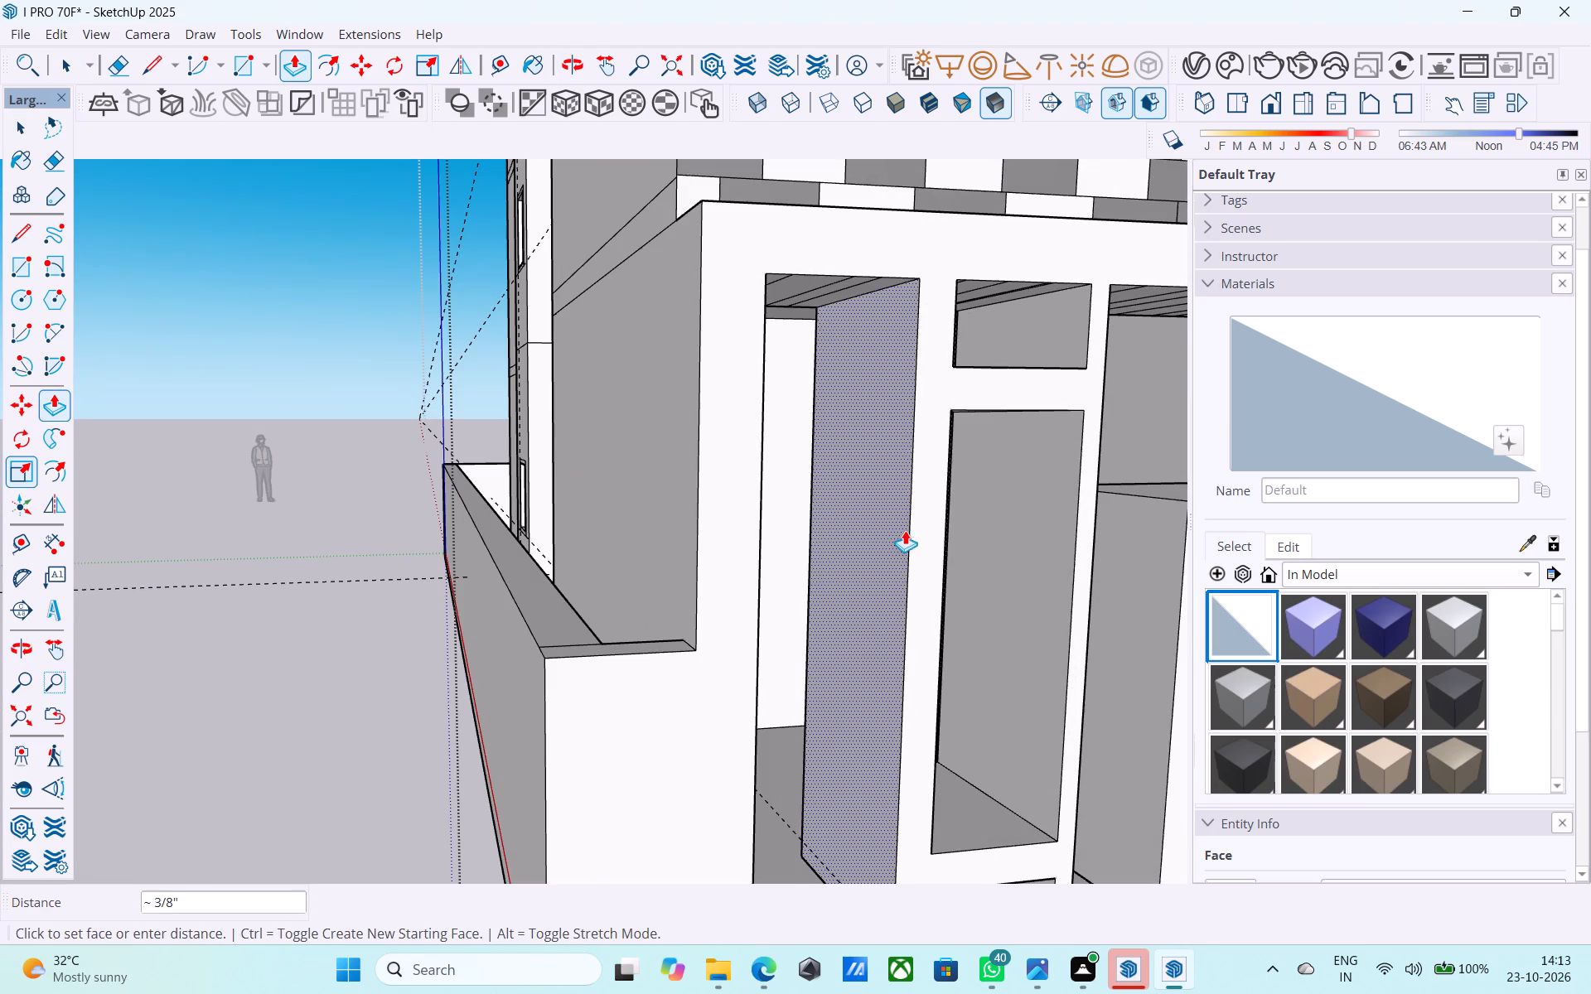
{"action": "key", "text": "3"}
{"action": "key", "text": "shift+quotedbl"}
{"action": "key", "text": "Return"}
{"action": "key", "text": "space"}
{"action": "middle_click_drag", "start_coordinate": [906, 530], "coordinate": [844, 530]}
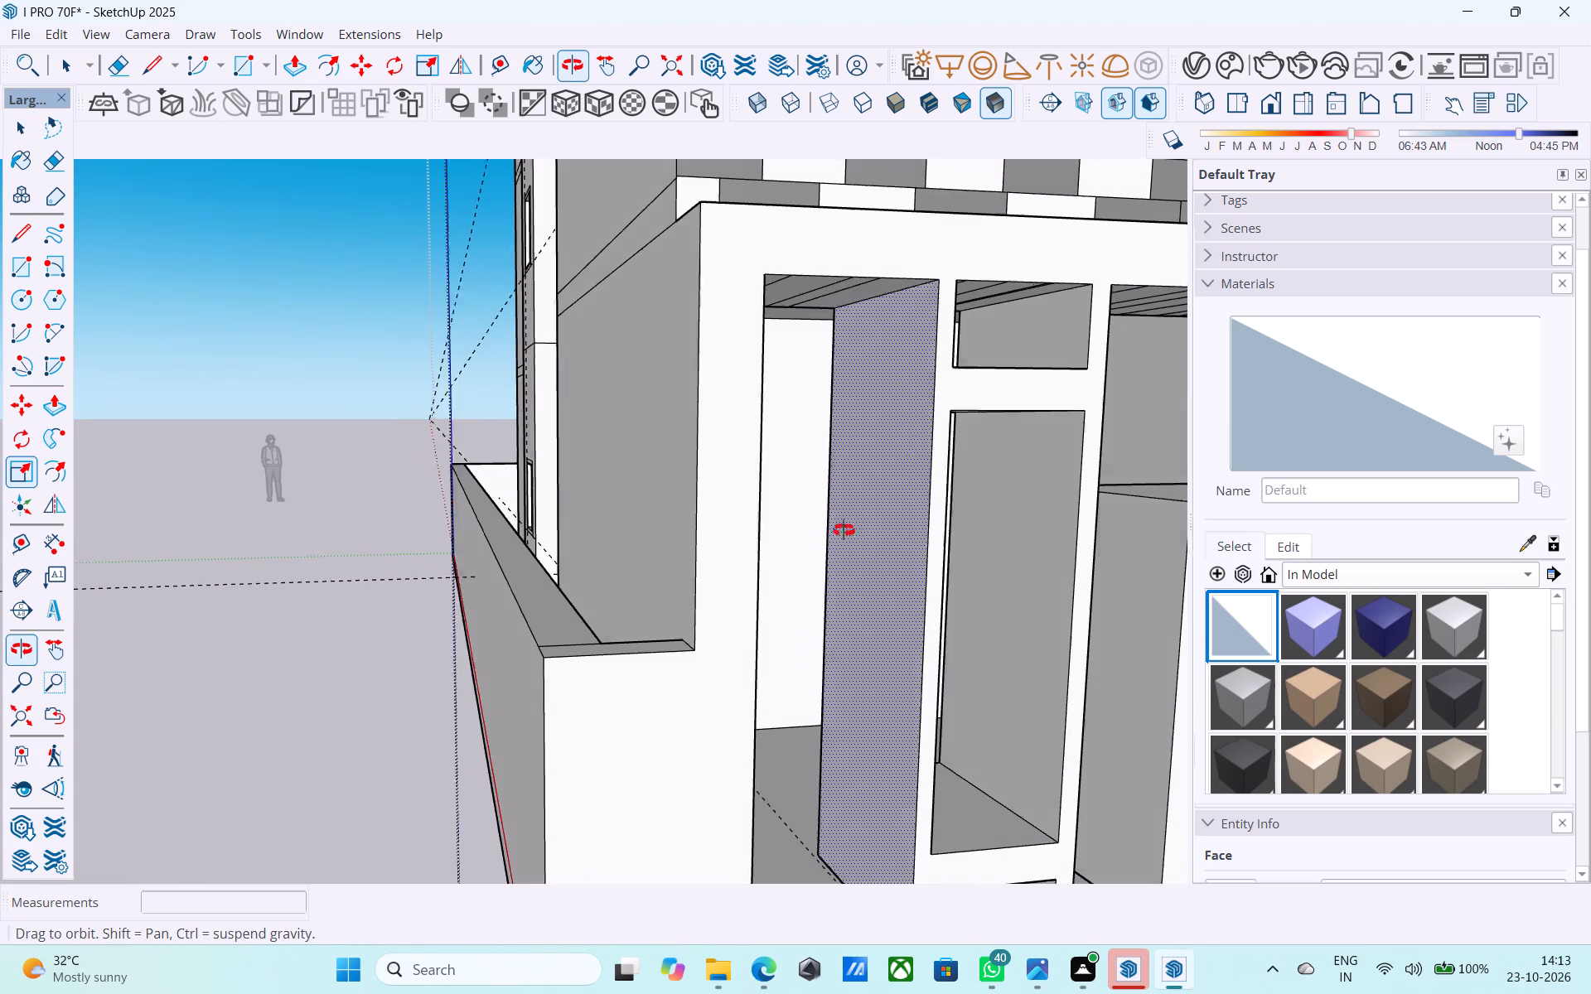
Push the top face of the lower crosspiece between the first and second posts down 3" to thin it.
{"action": "middle_click_drag", "start_coordinate": [844, 530], "coordinate": [745, 527]}
{"action": "scroll", "coordinate": [678, 513], "scroll_direction": "up", "scroll_amount": 1}
{"action": "scroll", "coordinate": [657, 508], "scroll_direction": "down", "scroll_amount": 5}
{"action": "middle_click_drag", "start_coordinate": [890, 479], "coordinate": [846, 461]}
{"action": "scroll", "coordinate": [785, 472], "scroll_direction": "up", "scroll_amount": 4}
{"action": "scroll", "coordinate": [791, 472], "scroll_direction": "down", "scroll_amount": 6}
{"action": "middle_click_drag", "start_coordinate": [806, 604], "coordinate": [782, 588]}
{"action": "scroll", "coordinate": [751, 601], "scroll_direction": "up", "scroll_amount": 1}
{"action": "scroll", "coordinate": [735, 591], "scroll_direction": "down", "scroll_amount": 4}
{"action": "middle_click_drag", "start_coordinate": [741, 596], "coordinate": [800, 676]}
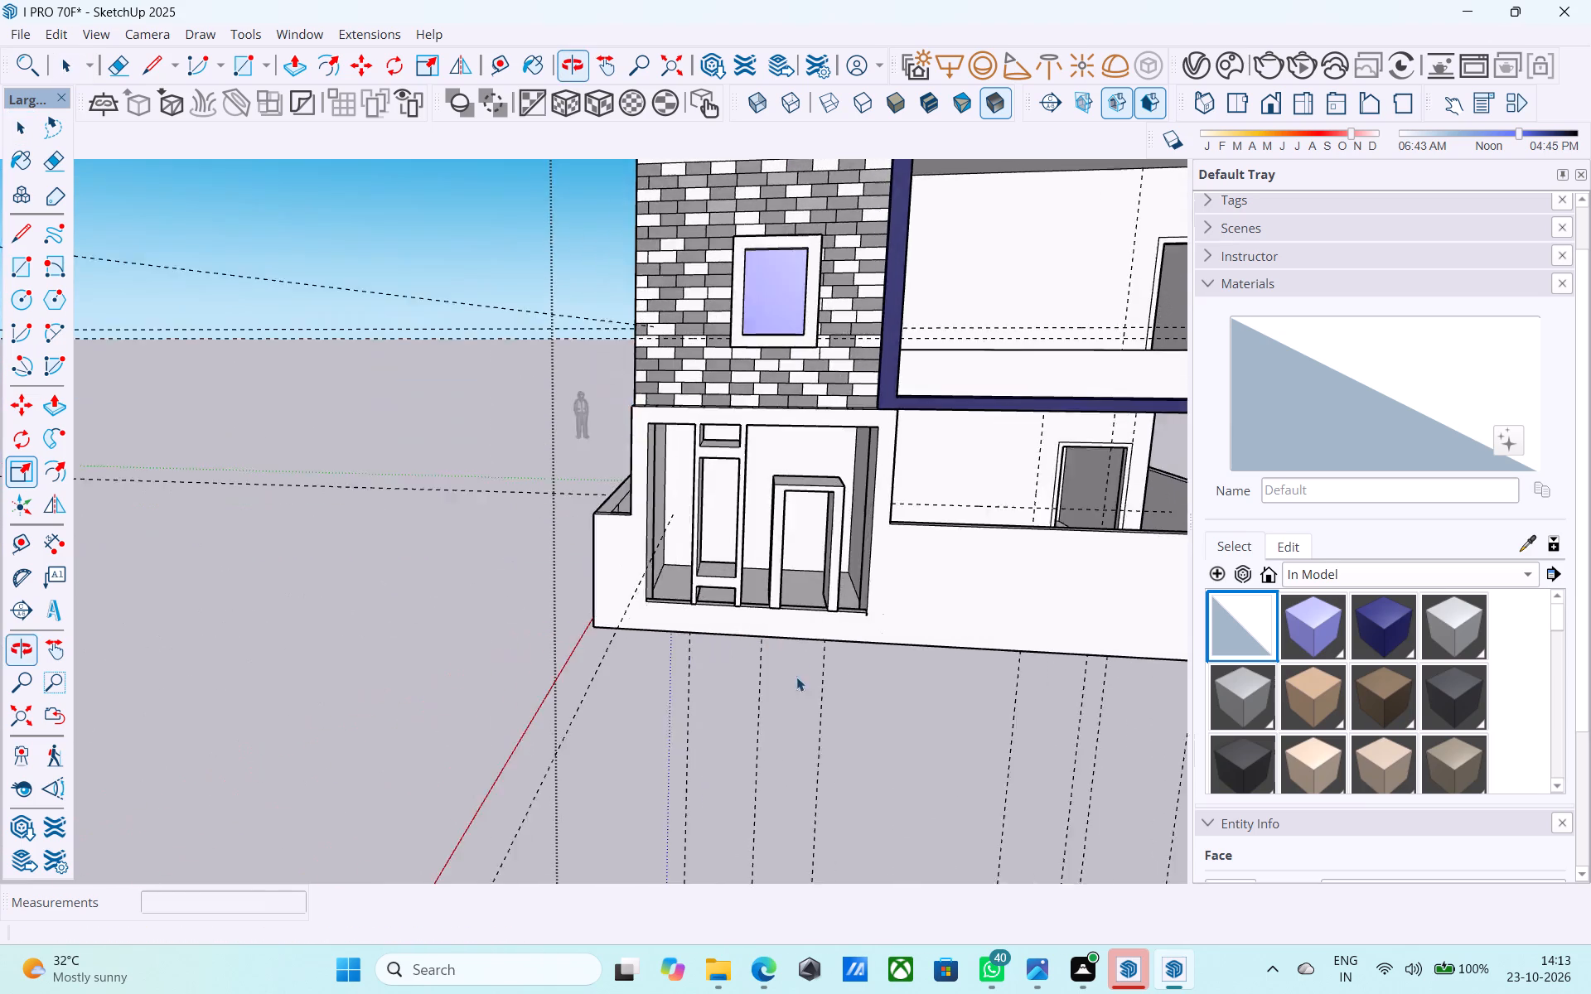
{"action": "scroll", "coordinate": [745, 617], "scroll_direction": "up", "scroll_amount": 11}
{"action": "left_click", "coordinate": [689, 522]}
{"action": "scroll", "coordinate": [688, 521], "scroll_direction": "up", "scroll_amount": 2}
{"action": "scroll", "coordinate": [688, 521], "scroll_direction": "down", "scroll_amount": 1}
{"action": "scroll", "coordinate": [688, 521], "scroll_direction": "up", "scroll_amount": 1}
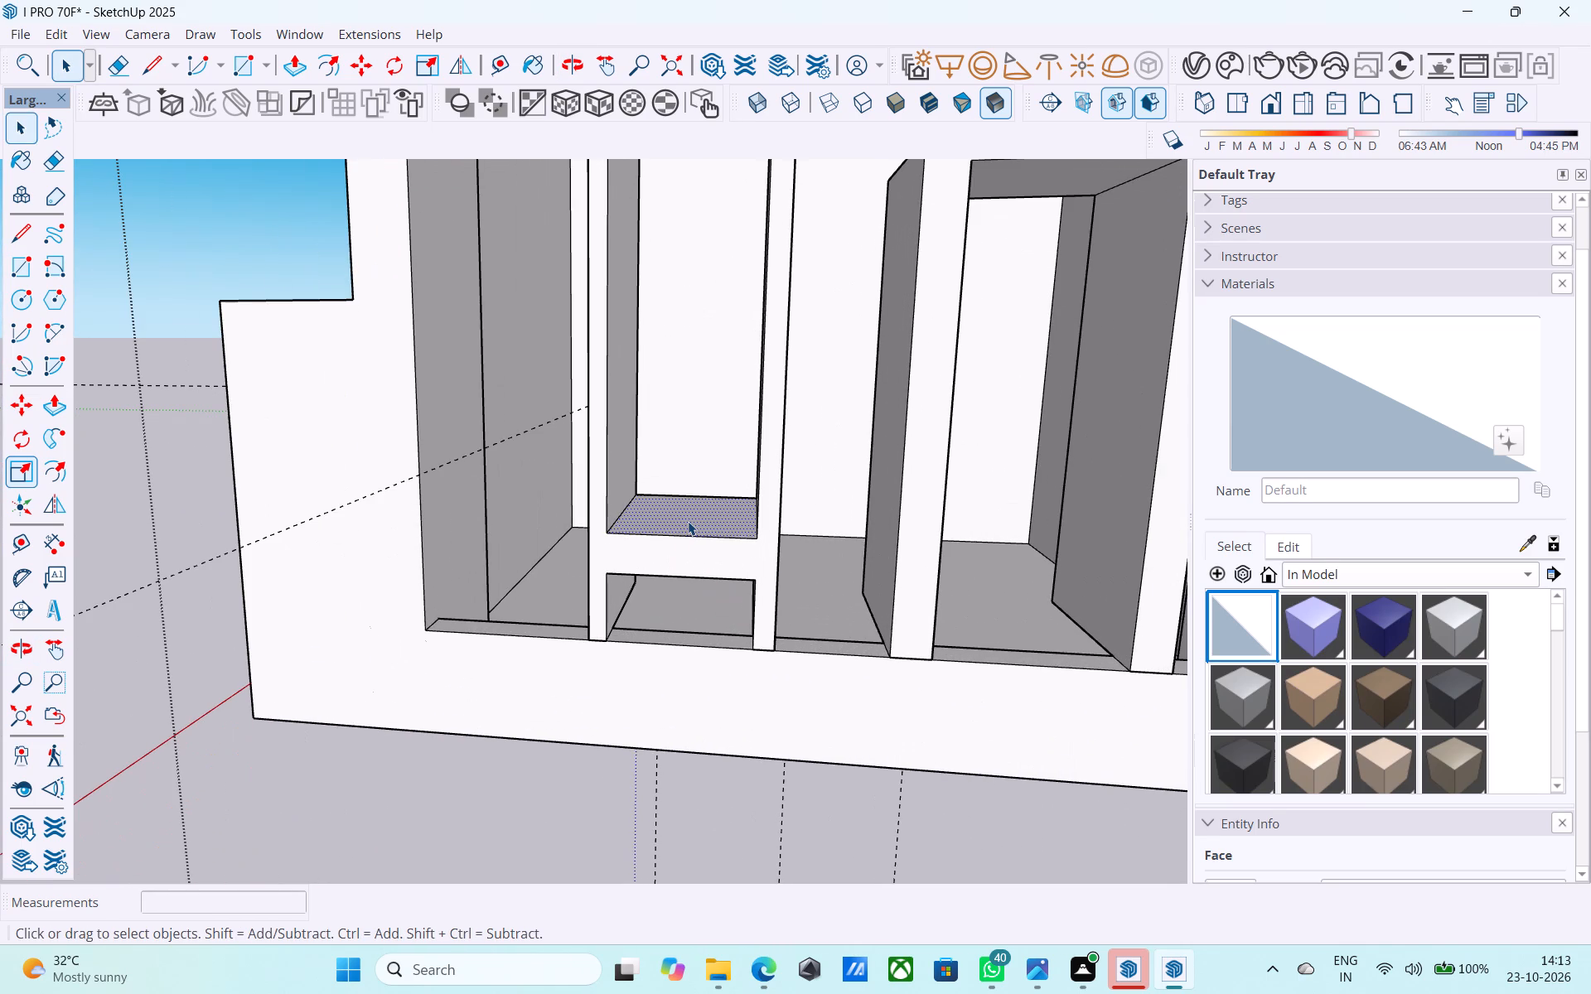
{"action": "key", "text": "p"}
{"action": "left_click", "coordinate": [688, 521]}
{"action": "type", "text": "3\""}
{"action": "key", "text": "Return"}
{"action": "key", "text": "space"}
{"action": "scroll", "coordinate": [689, 530], "scroll_direction": "down", "scroll_amount": 3}
Push the underside of the upper crosspiece between the first and second posts inward by the same 3".
{"action": "middle_click_drag", "start_coordinate": [689, 530], "coordinate": [743, 736]}
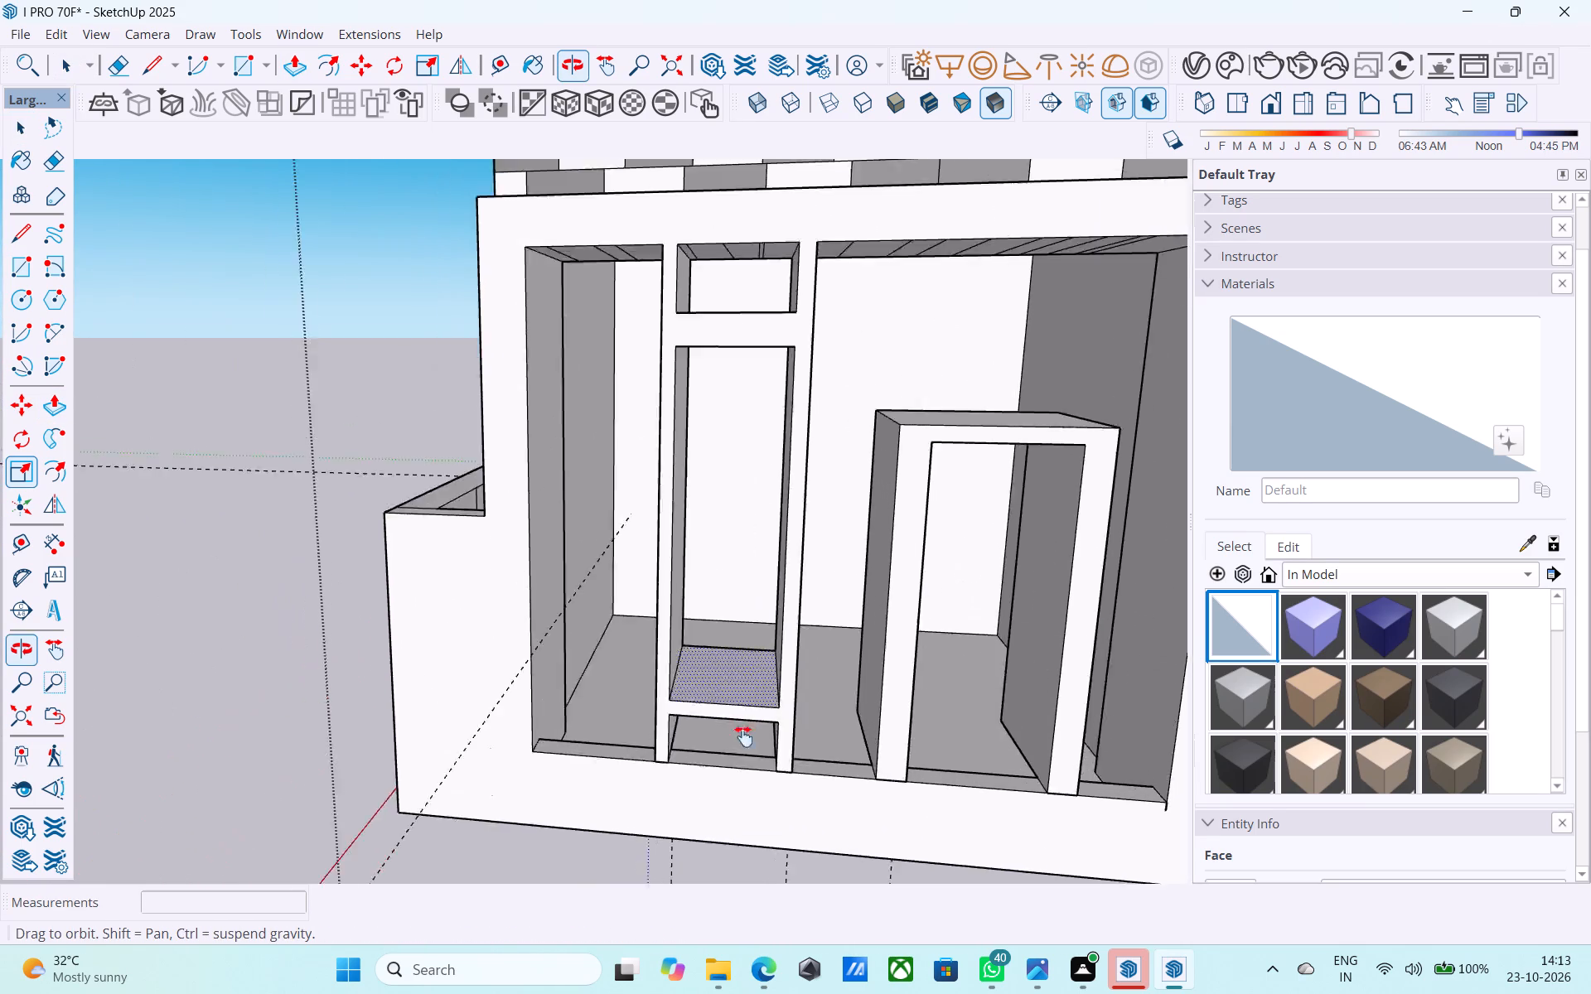
{"action": "middle_click_drag", "start_coordinate": [743, 736], "coordinate": [742, 569]}
{"action": "scroll", "coordinate": [725, 540], "scroll_direction": "up", "scroll_amount": 4}
{"action": "left_click", "coordinate": [719, 477]}
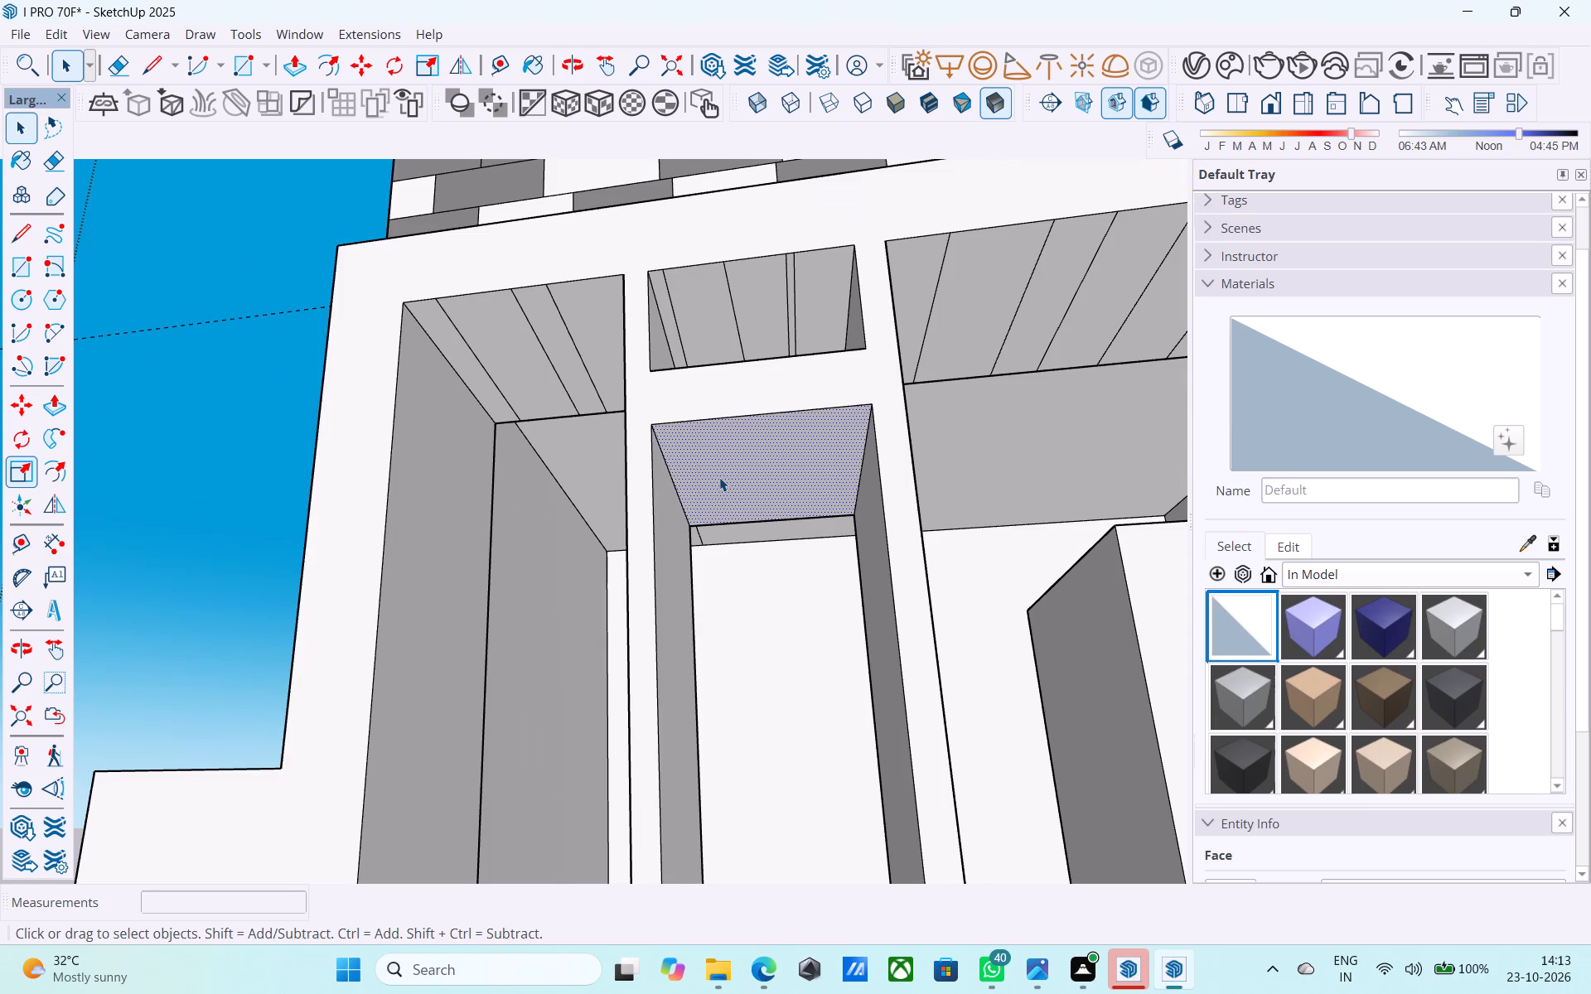
{"action": "key", "text": "p"}
{"action": "double_click", "coordinate": [719, 476]}
{"action": "key", "text": "space"}
Push the third post's inner face, inside the low door-like frame, inward 3" to thin the post.
{"action": "scroll", "coordinate": [719, 475], "scroll_direction": "down", "scroll_amount": 9}
{"action": "middle_click_drag", "start_coordinate": [729, 511], "coordinate": [757, 620]}
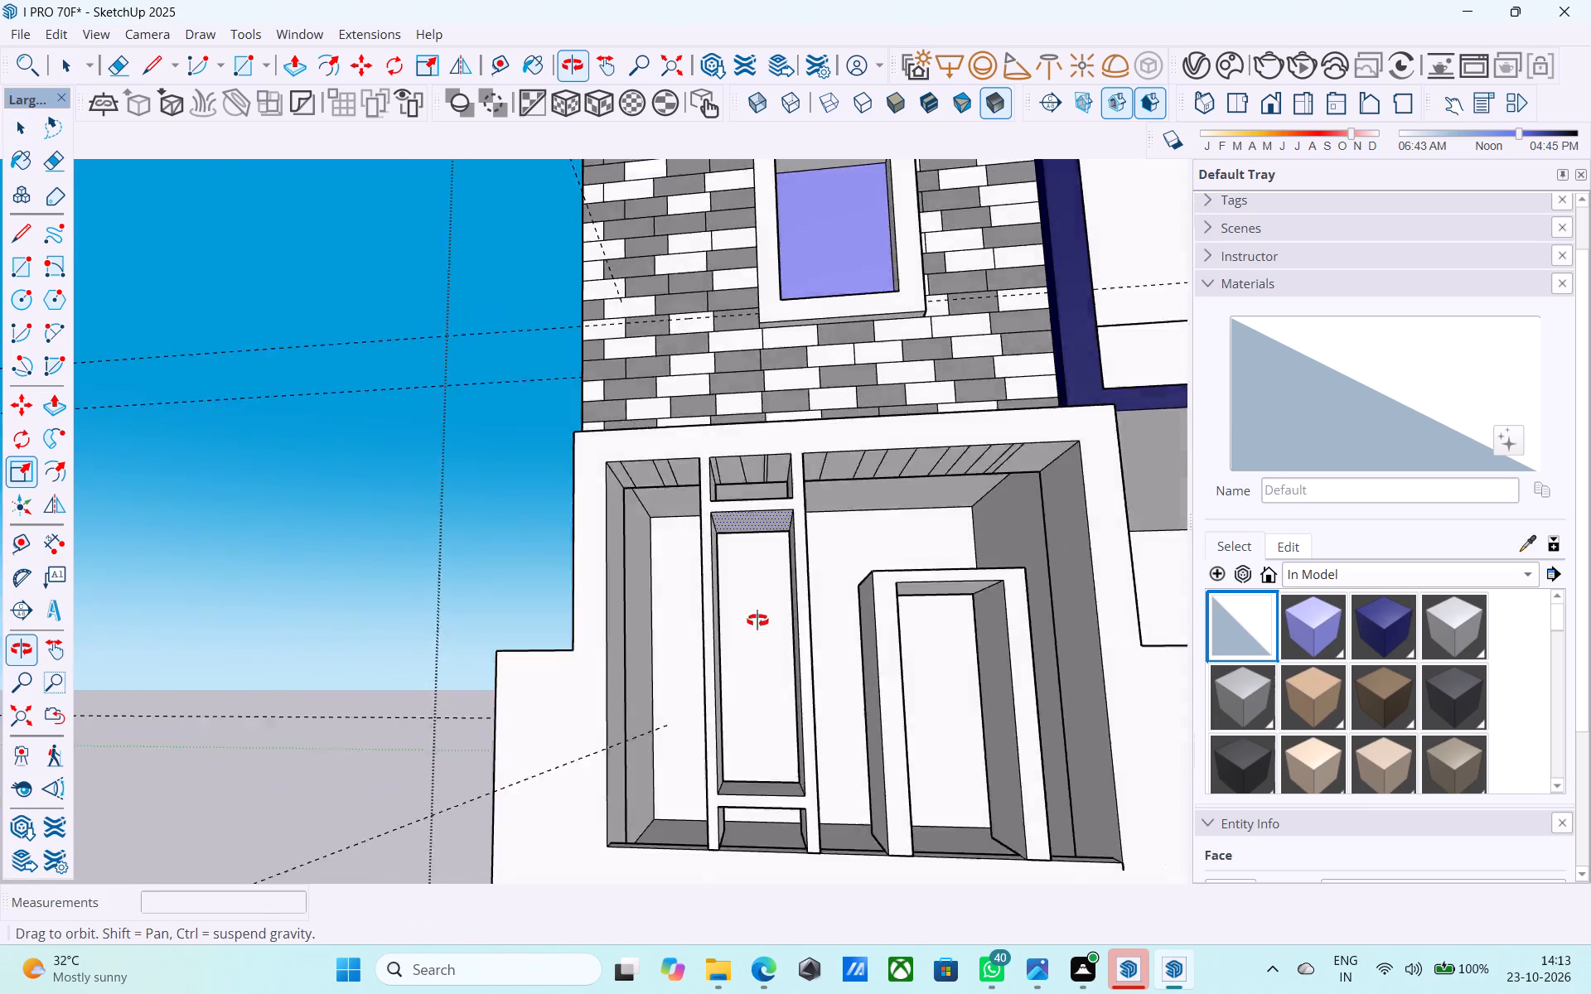
{"action": "middle_click_drag", "start_coordinate": [757, 620], "coordinate": [774, 692]}
{"action": "scroll", "coordinate": [693, 491], "scroll_direction": "down", "scroll_amount": 6}
{"action": "scroll", "coordinate": [737, 574], "scroll_direction": "up", "scroll_amount": 6}
{"action": "scroll", "coordinate": [664, 552], "scroll_direction": "down", "scroll_amount": 6}
{"action": "middle_click_drag", "start_coordinate": [755, 540], "coordinate": [716, 539]}
{"action": "middle_click_drag", "start_coordinate": [716, 538], "coordinate": [737, 509]}
{"action": "scroll", "coordinate": [733, 539], "scroll_direction": "up", "scroll_amount": 5}
{"action": "middle_click_drag", "start_coordinate": [713, 549], "coordinate": [660, 542]}
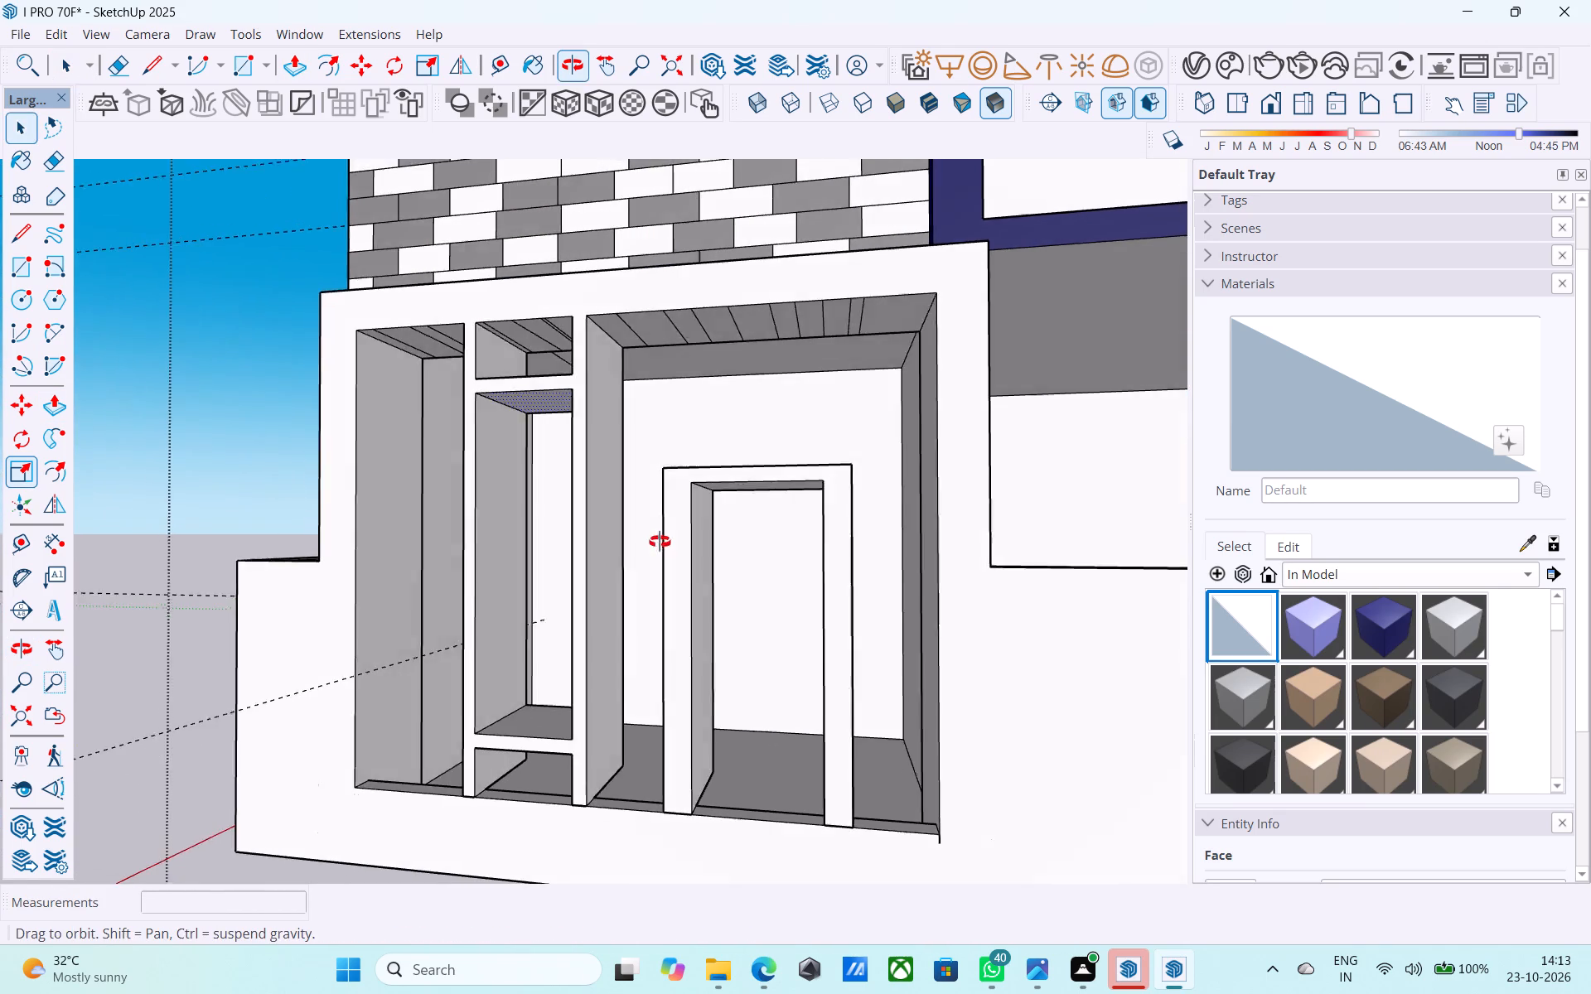
{"action": "middle_click_drag", "start_coordinate": [660, 542], "coordinate": [621, 558]}
{"action": "scroll", "coordinate": [739, 592], "scroll_direction": "up", "scroll_amount": 4}
{"action": "left_click", "coordinate": [659, 603]}
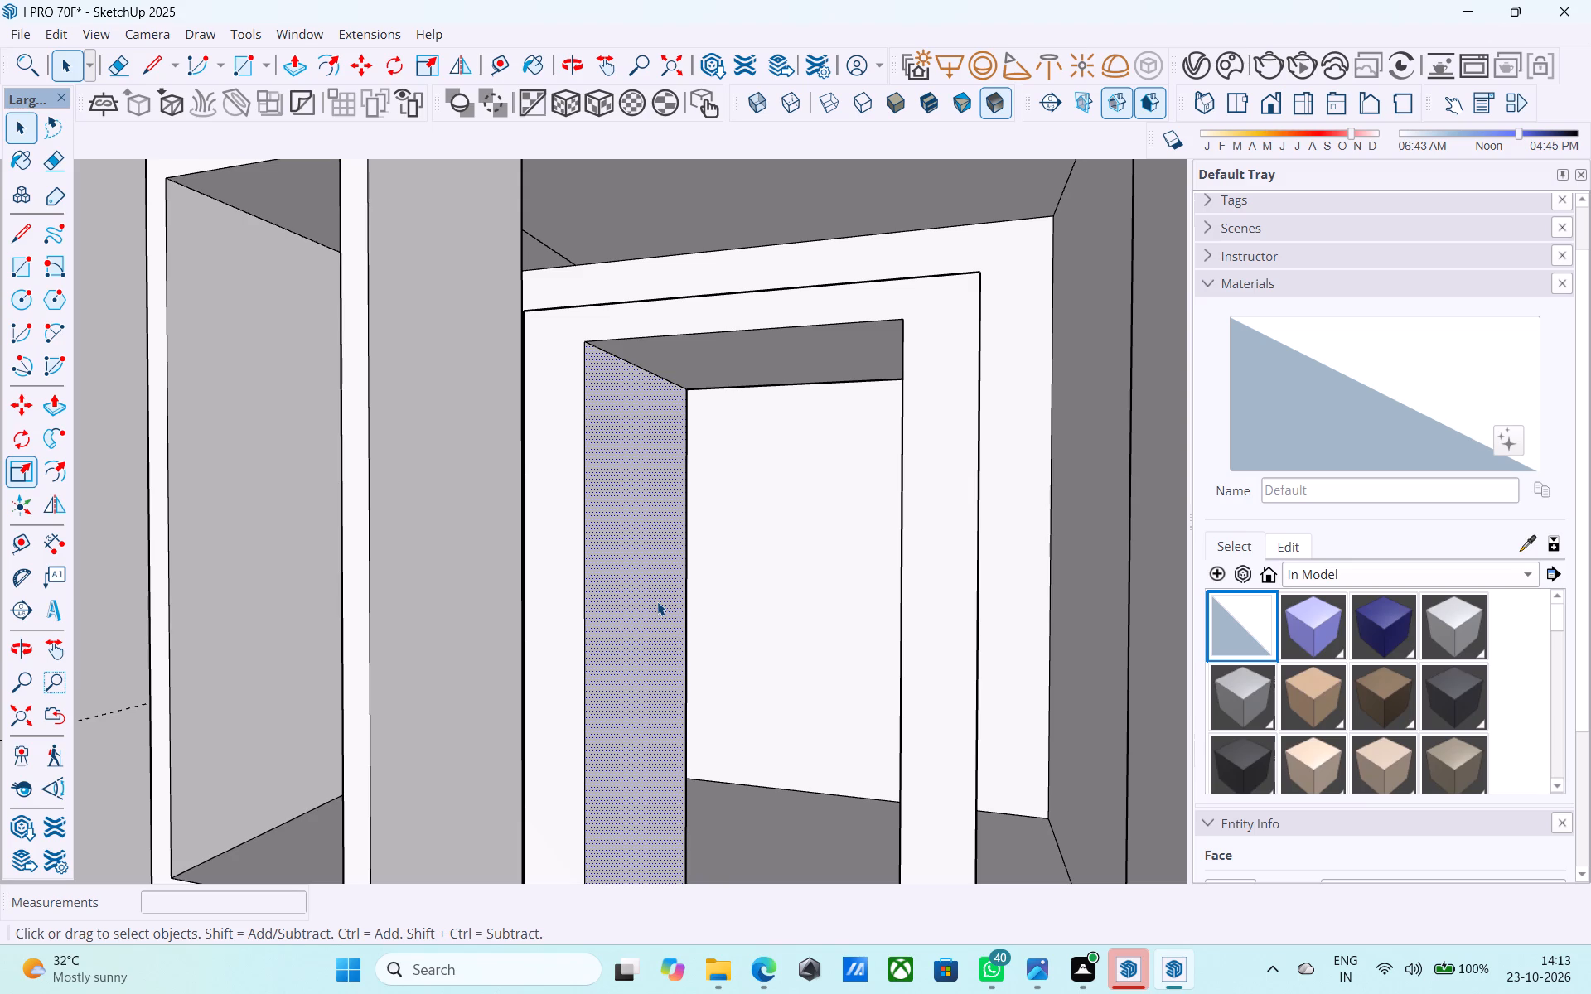
{"action": "key", "text": "p"}
{"action": "left_click", "coordinate": [657, 601]}
{"action": "key", "text": "3"}
{"action": "key", "text": "shift+quotedbl"}
{"action": "key", "text": "Return"}
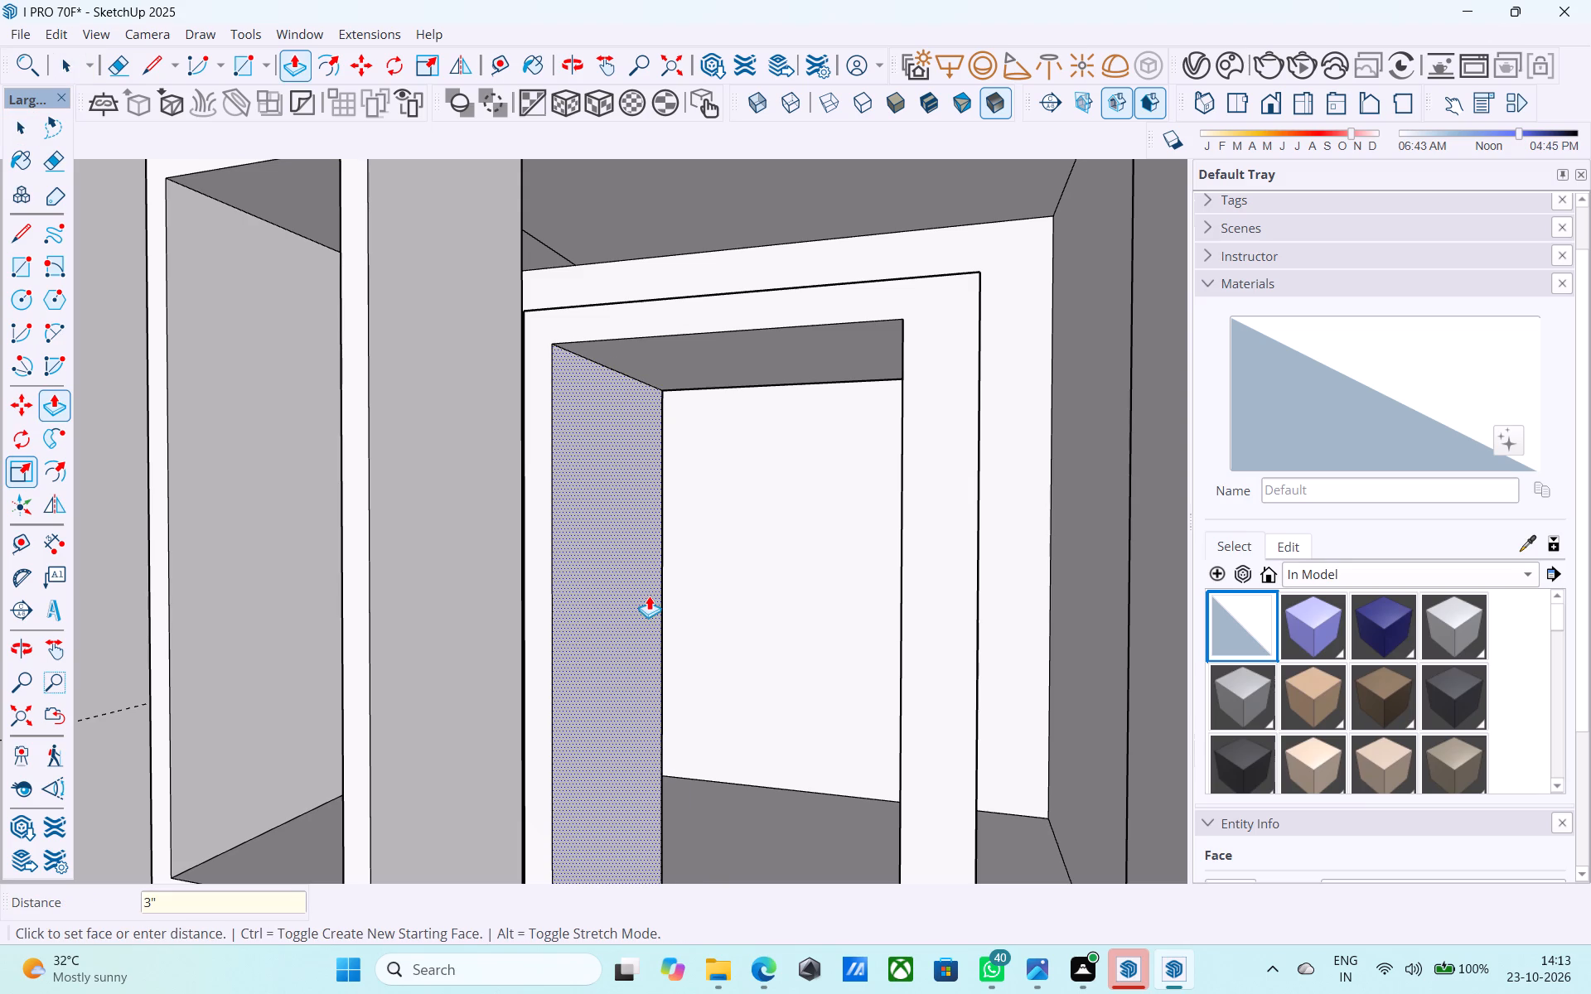
{"action": "key", "text": "space"}
Push the inner face of the low frame's opposite post inward by the same 3".
{"action": "middle_click_drag", "start_coordinate": [649, 596], "coordinate": [922, 589]}
{"action": "left_click", "coordinate": [987, 572]}
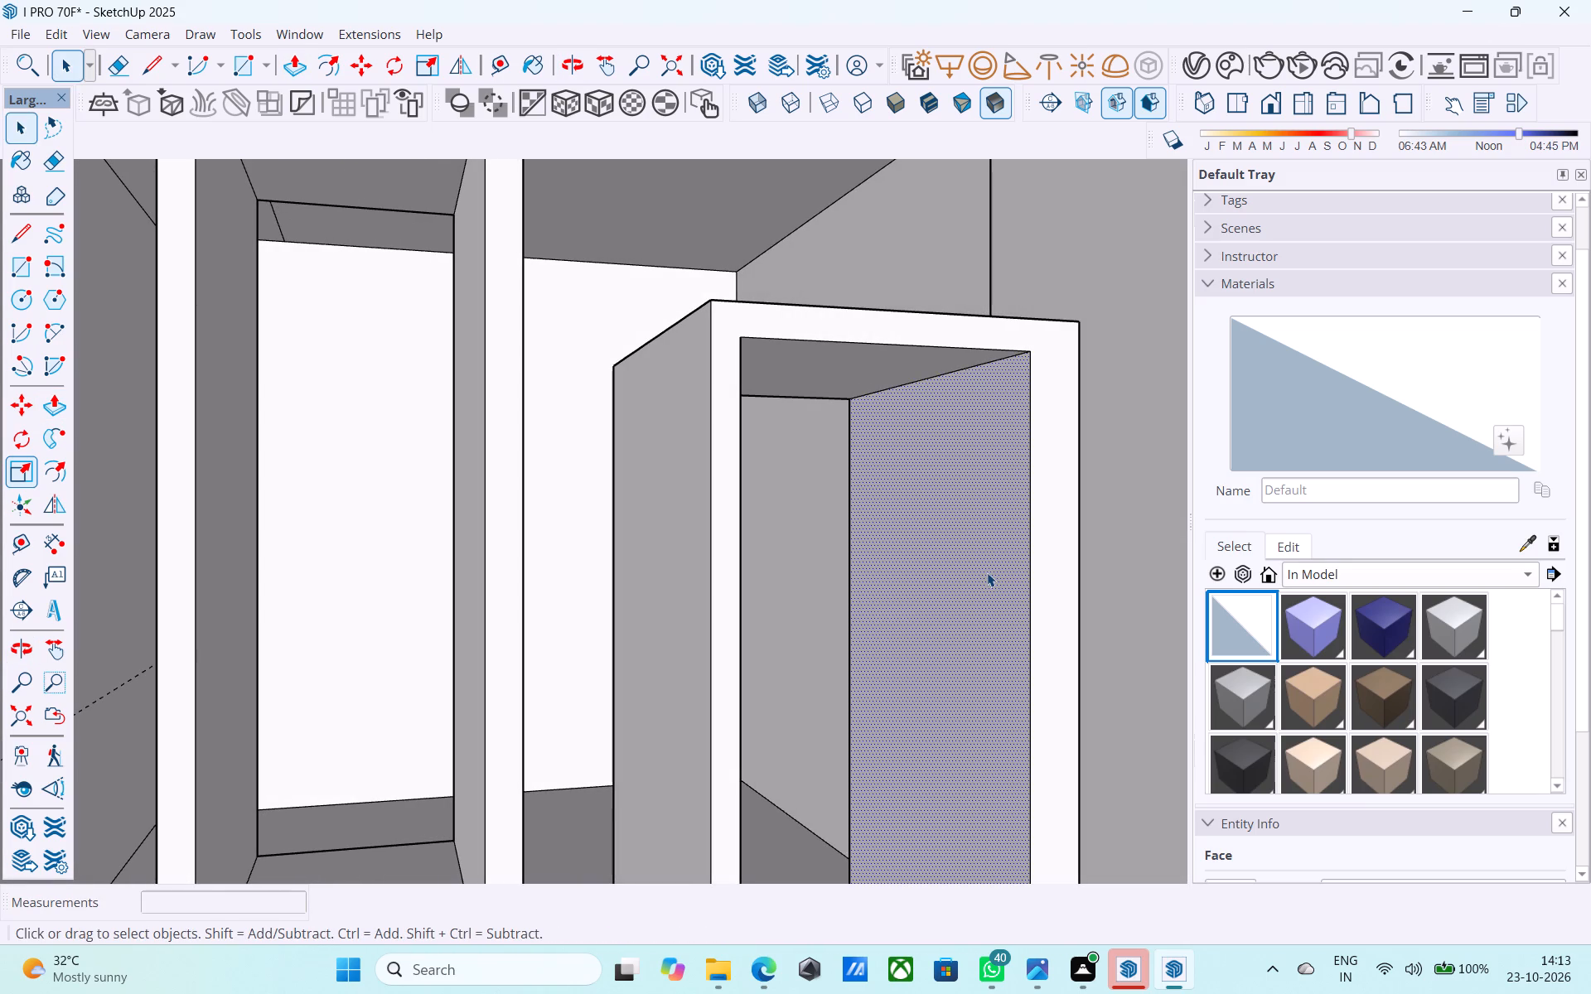
{"action": "key", "text": "p"}
{"action": "double_click", "coordinate": [987, 572]}
Save the model.
{"action": "scroll", "coordinate": [962, 562], "scroll_direction": "down", "scroll_amount": 4}
{"action": "middle_click_drag", "start_coordinate": [955, 561], "coordinate": [759, 606]}
{"action": "middle_click_drag", "start_coordinate": [811, 487], "coordinate": [806, 597]}
{"action": "scroll", "coordinate": [812, 568], "scroll_direction": "down", "scroll_amount": 6}
{"action": "middle_click_drag", "start_coordinate": [812, 575], "coordinate": [843, 528]}
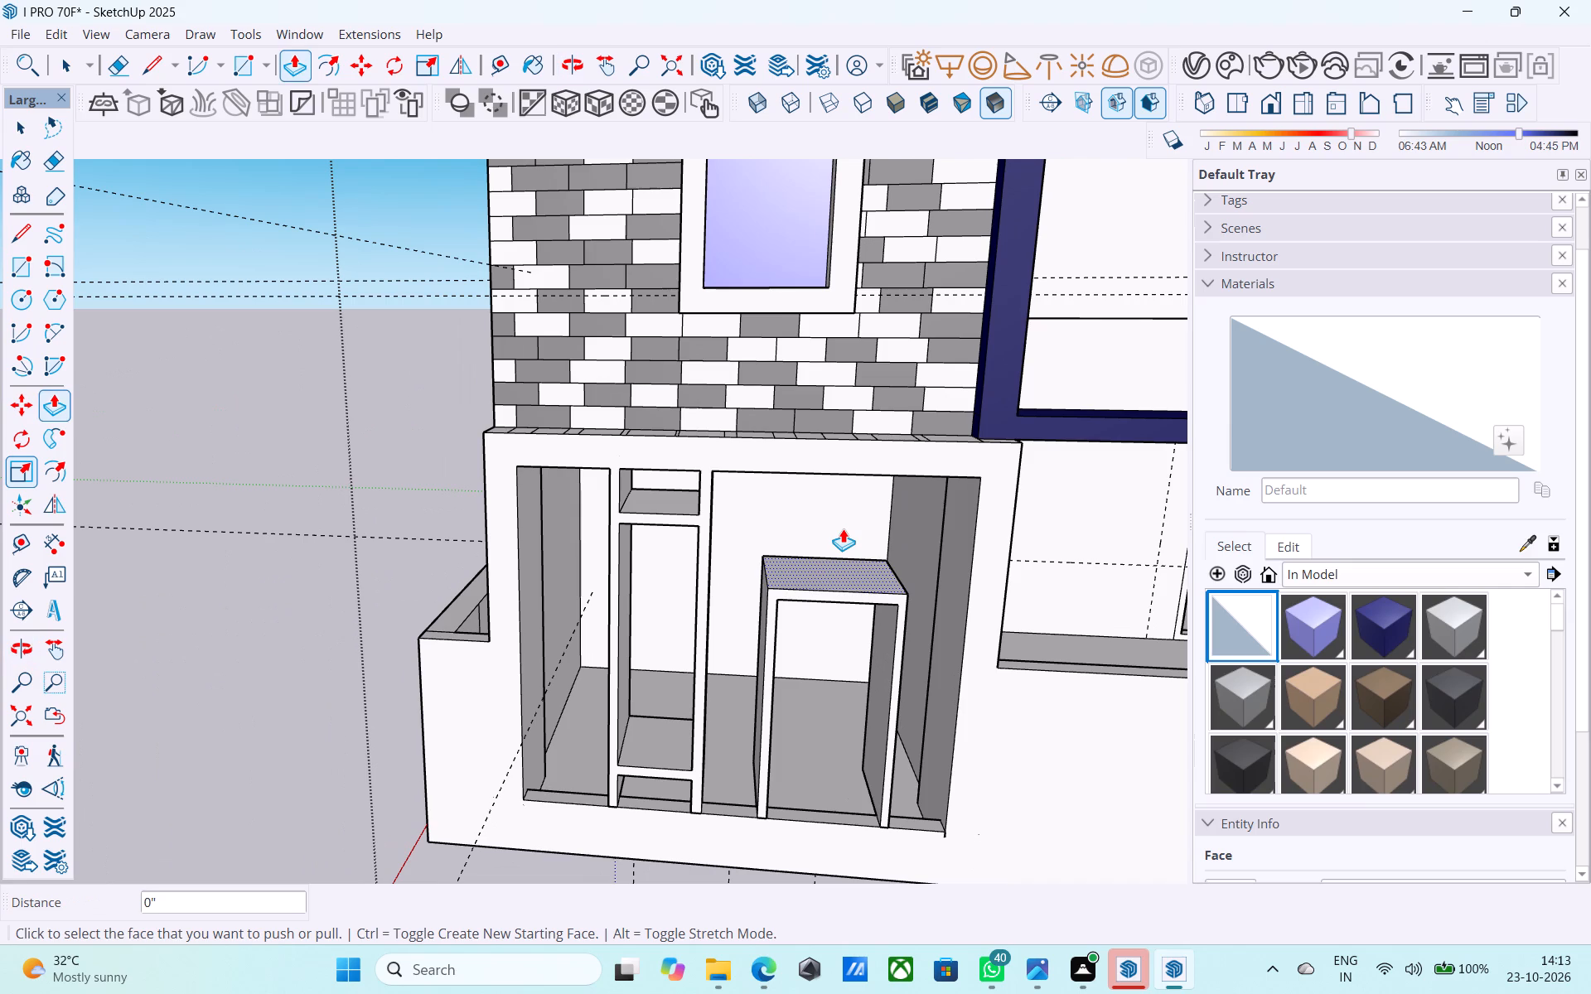
{"action": "middle_click_drag", "start_coordinate": [844, 526], "coordinate": [844, 440]}
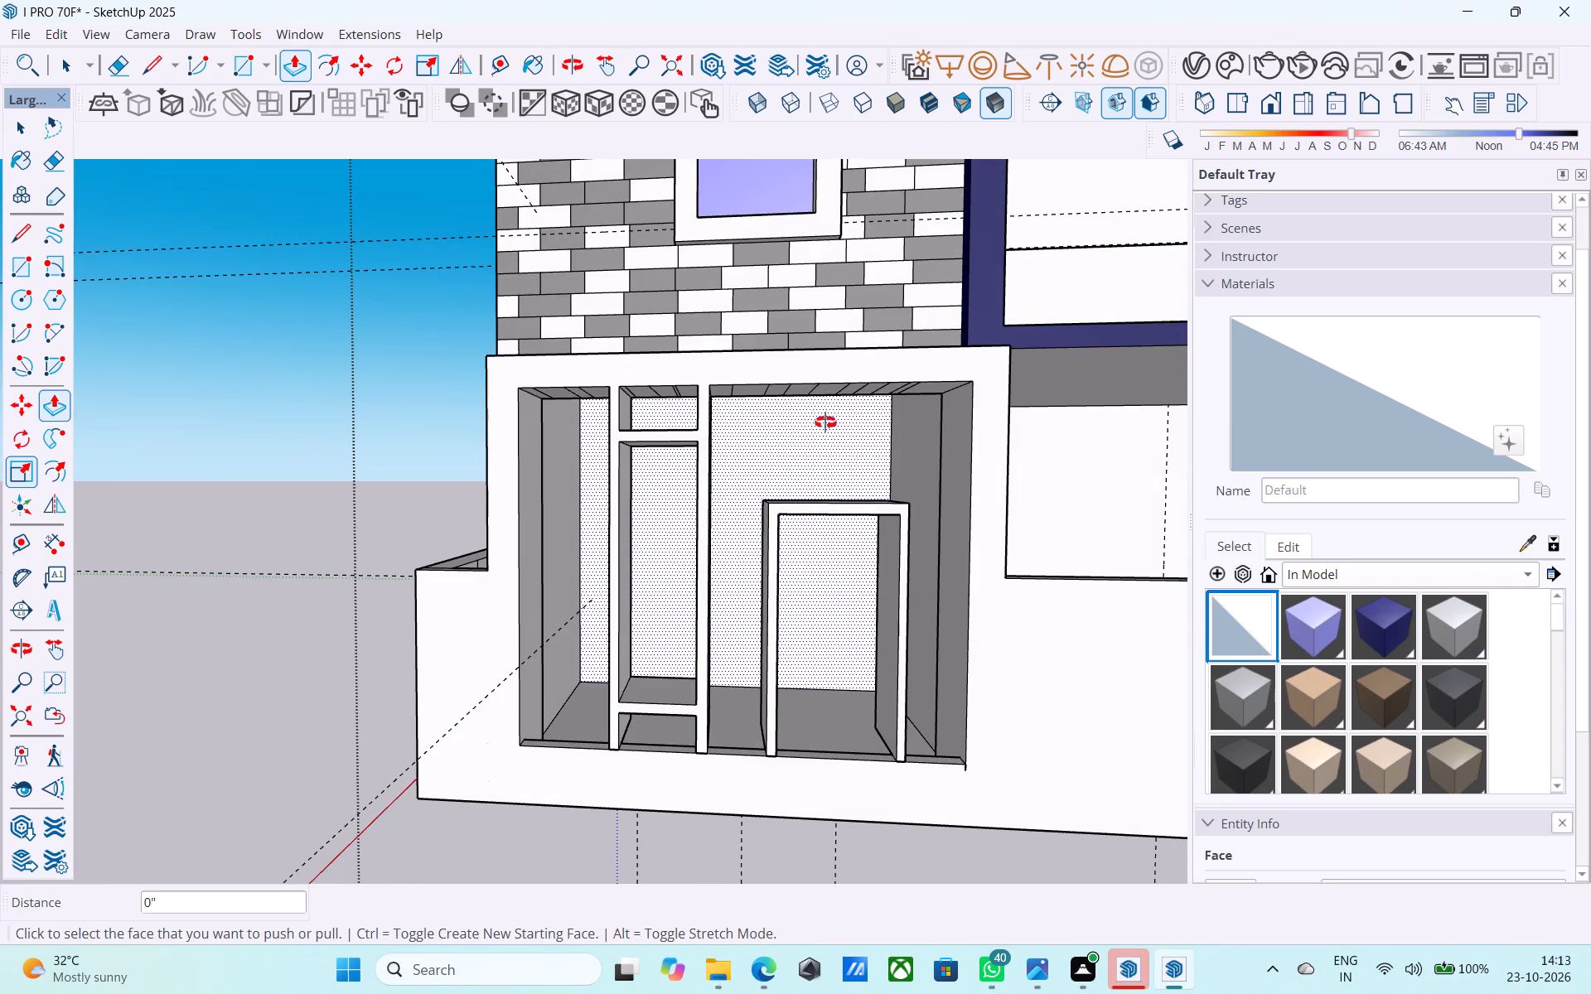
{"action": "middle_click_drag", "start_coordinate": [825, 422], "coordinate": [833, 461]}
{"action": "key", "text": "ctrl+s"}
{"action": "key", "text": "space"}
Examine the faces and vertical edge of the opening's inner side wall next to the first post.
{"action": "middle_click_drag", "start_coordinate": [745, 560], "coordinate": [637, 490]}
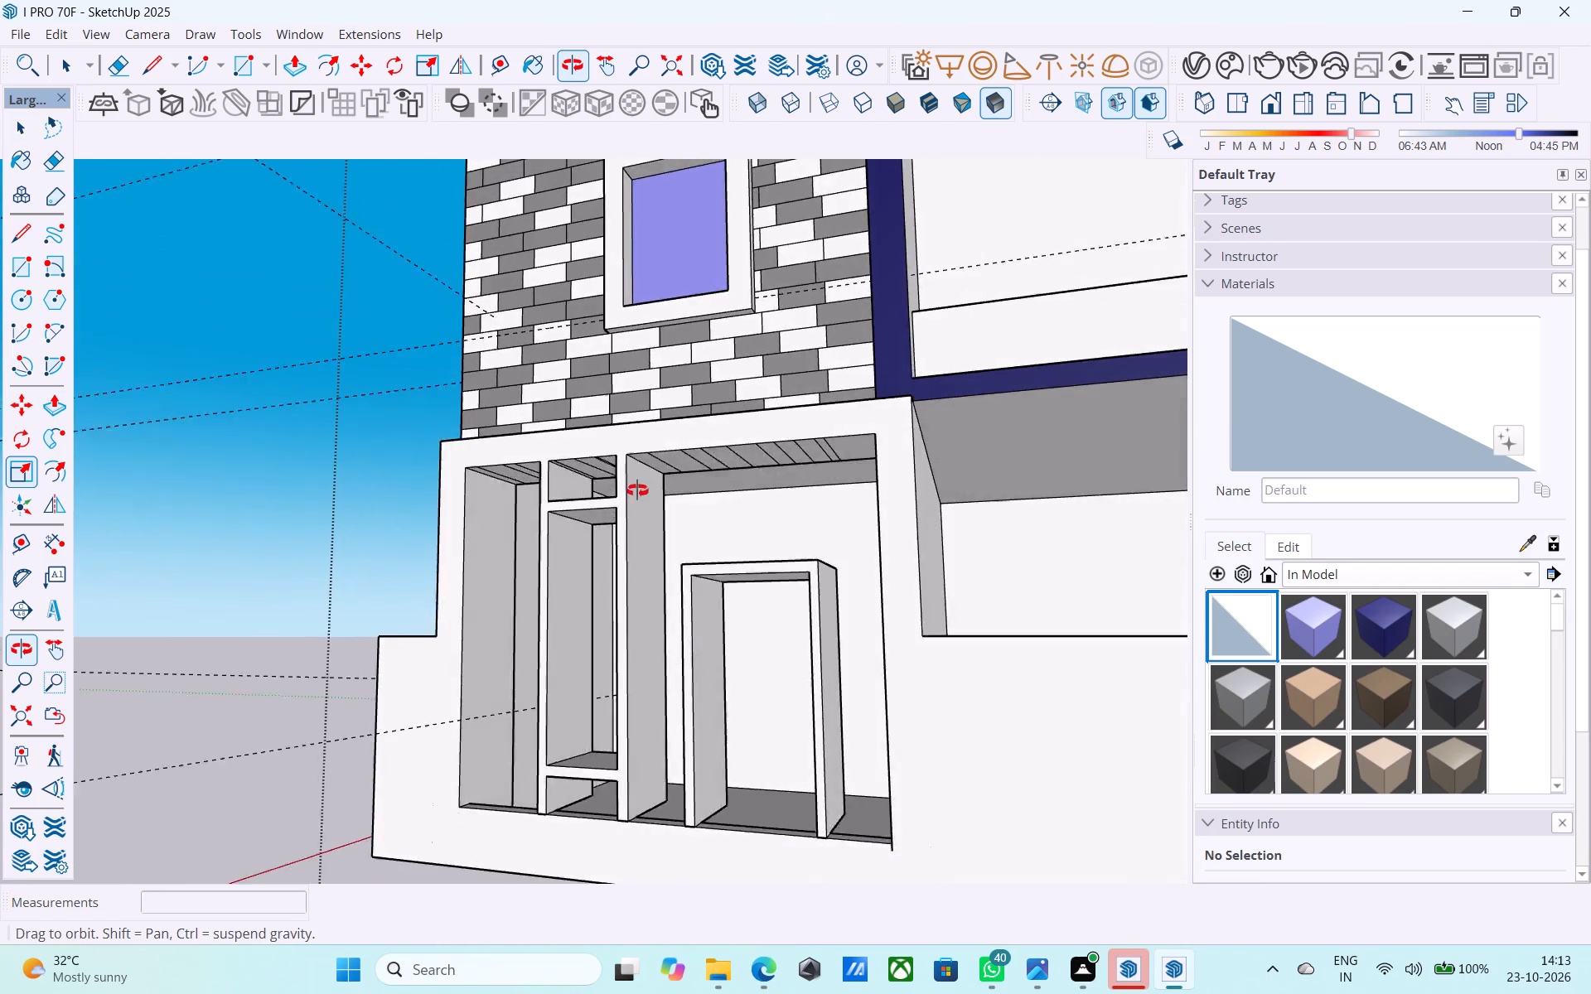
{"action": "middle_click_drag", "start_coordinate": [637, 490], "coordinate": [745, 513]}
{"action": "scroll", "coordinate": [559, 598], "scroll_direction": "up", "scroll_amount": 8}
{"action": "middle_click_drag", "start_coordinate": [559, 598], "coordinate": [478, 618]}
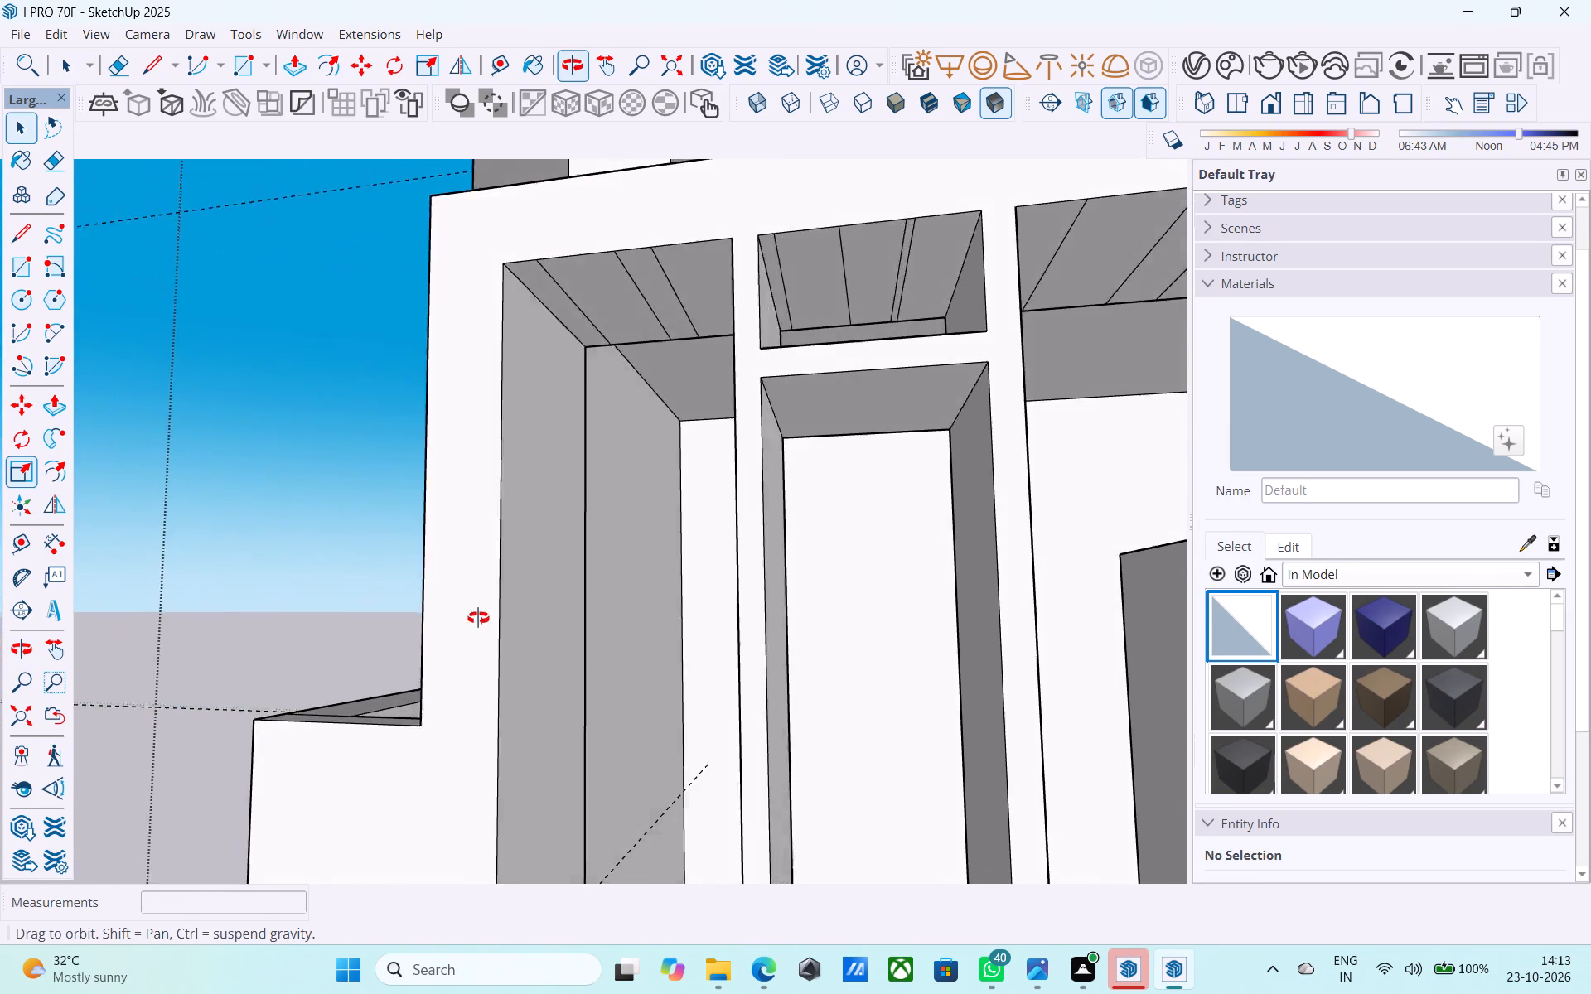
{"action": "middle_click_drag", "start_coordinate": [478, 618], "coordinate": [501, 731]}
{"action": "scroll", "coordinate": [501, 731], "scroll_direction": "up", "scroll_amount": 1}
{"action": "left_click", "coordinate": [603, 691]}
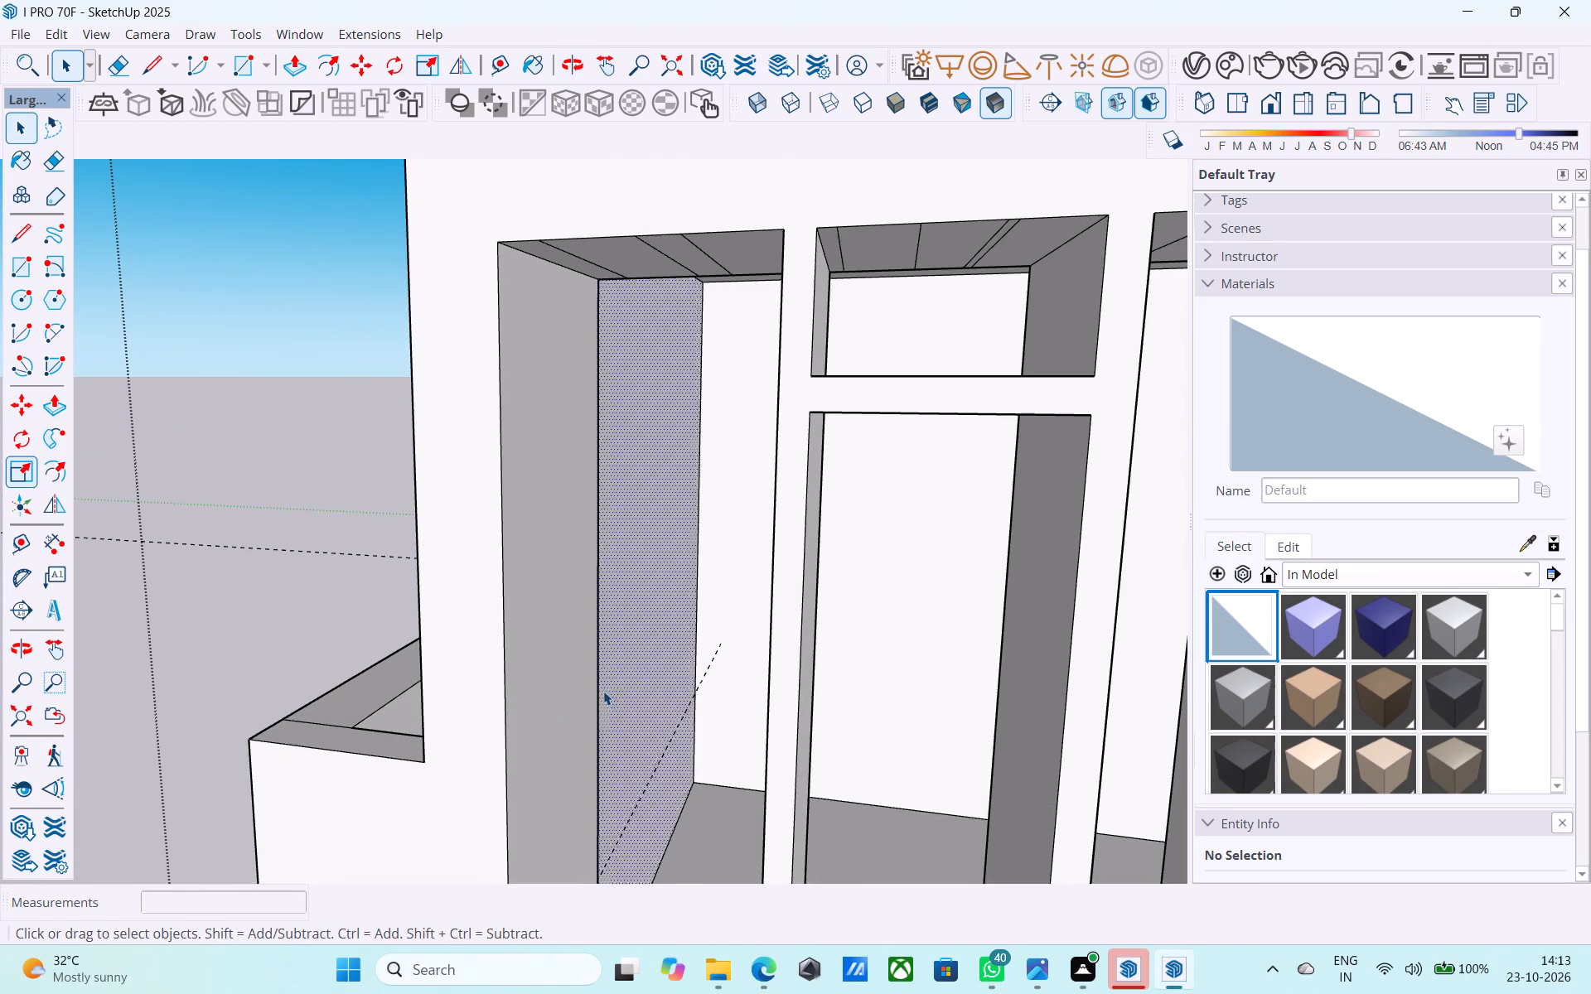
{"action": "left_click", "coordinate": [597, 686]}
{"action": "middle_click_drag", "start_coordinate": [597, 686], "coordinate": [520, 683]}
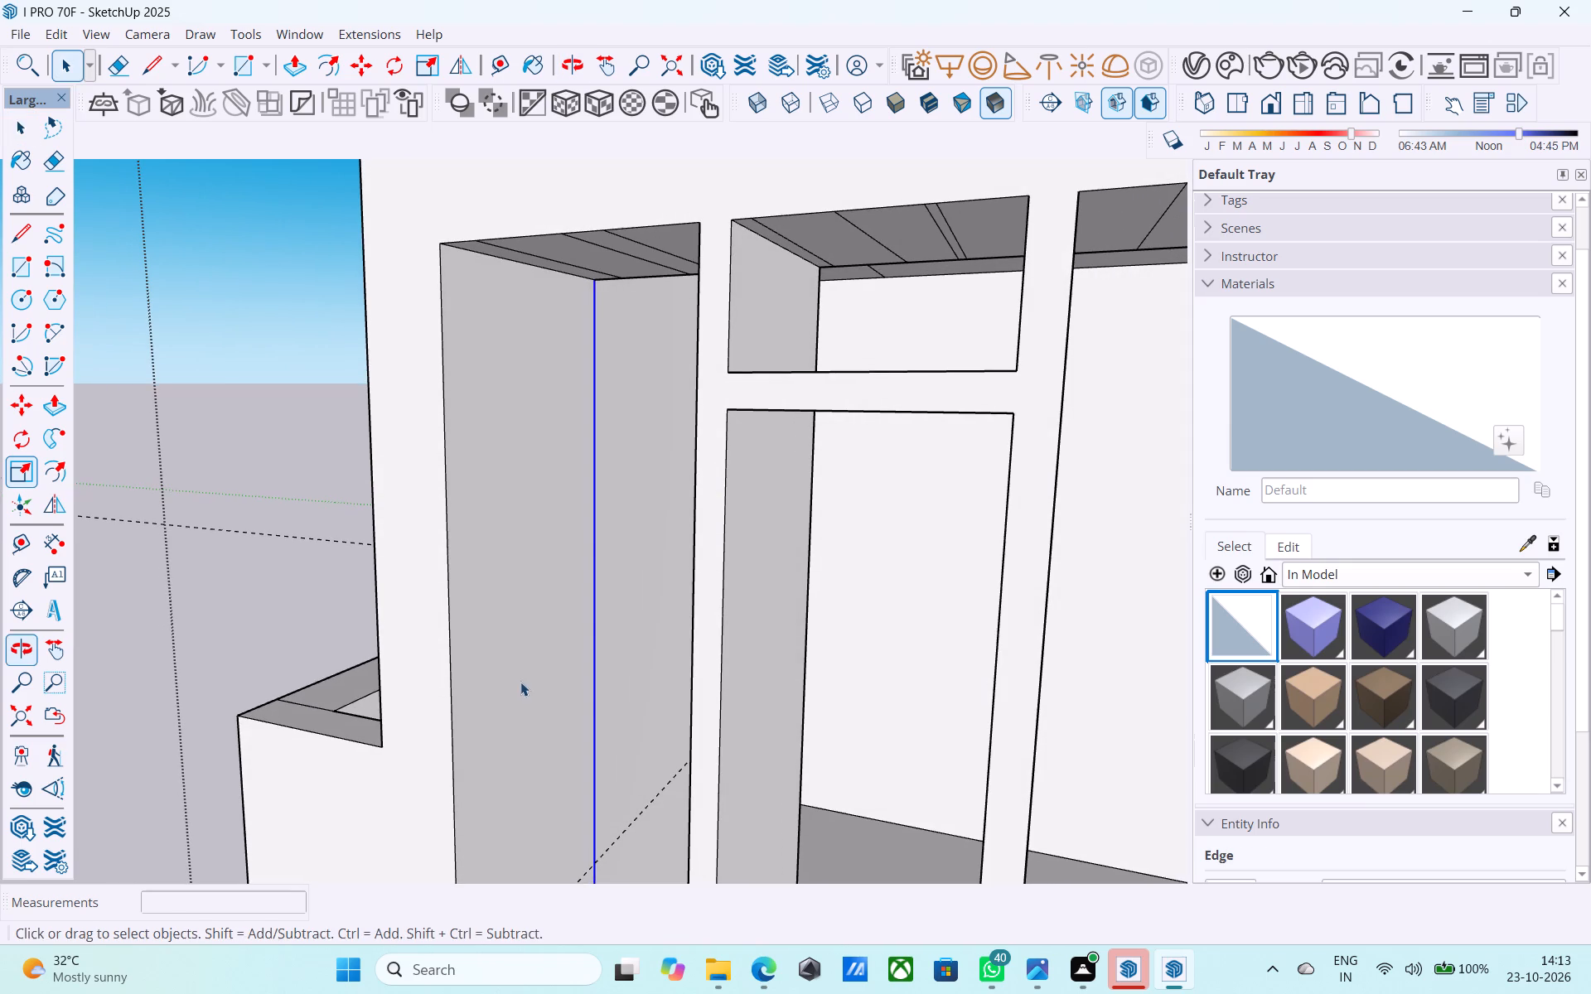
{"action": "left_click", "coordinate": [520, 681]}
{"action": "left_click", "coordinate": [598, 652]}
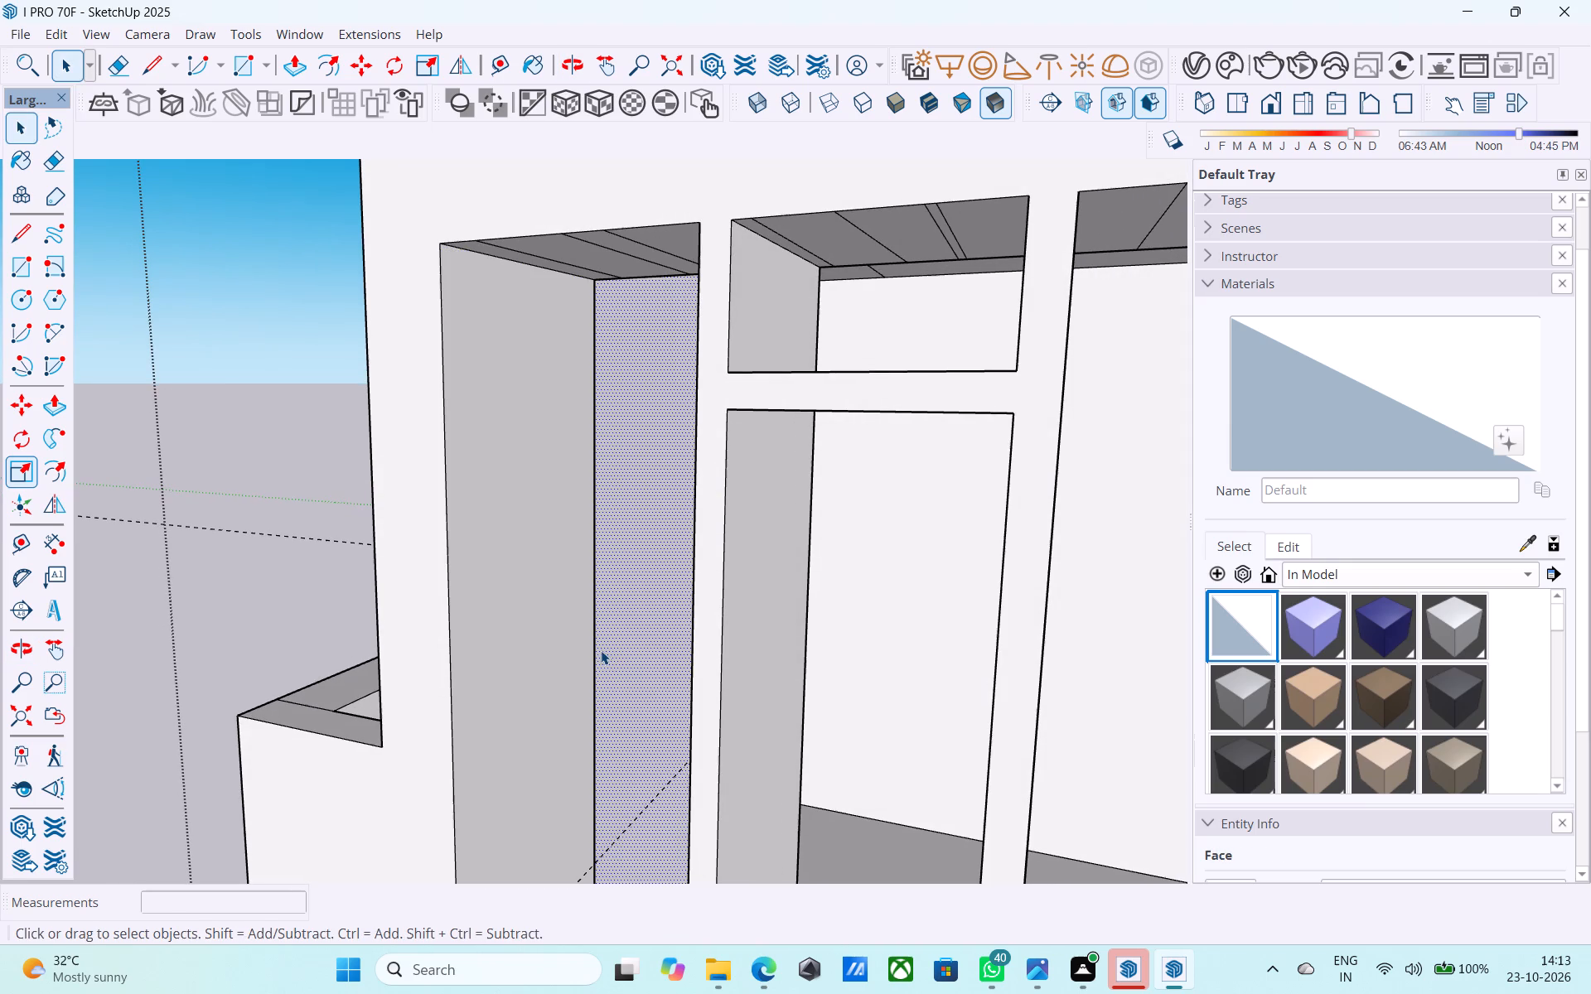
{"action": "scroll", "coordinate": [601, 650], "scroll_direction": "down", "scroll_amount": 2}
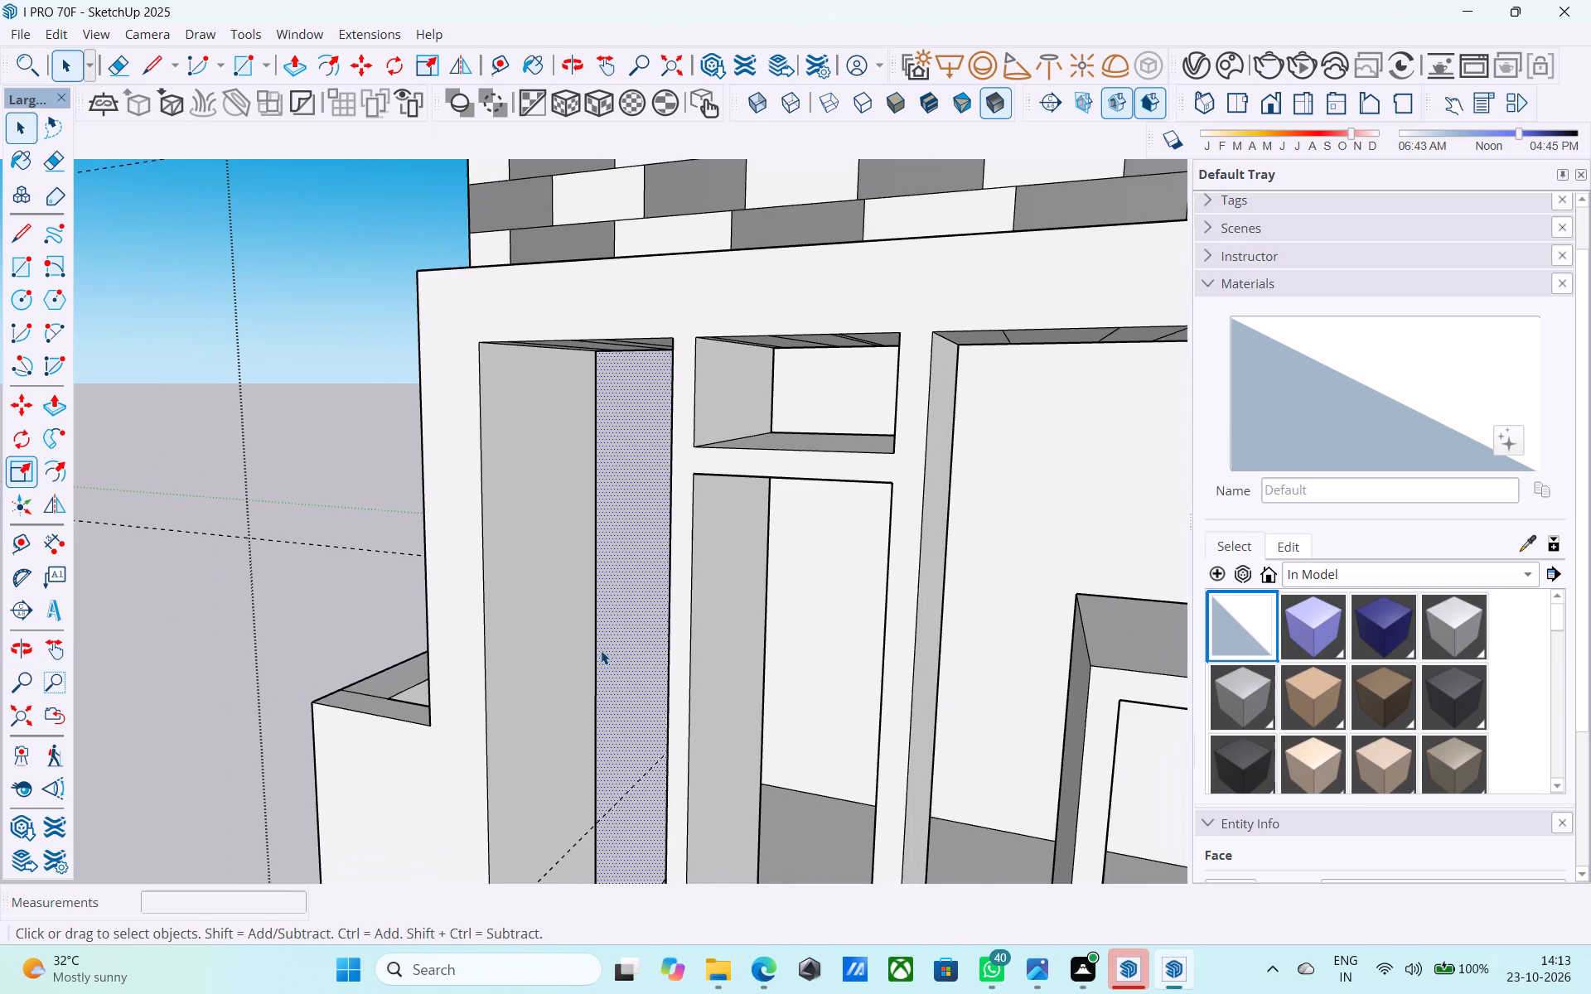
{"action": "scroll", "coordinate": [601, 650], "scroll_direction": "down", "scroll_amount": 2}
Copy the top edge of the opening's inner side wall about 8' 4" down to its base, dividing the distance into 40 equal spaces.
{"action": "middle_click_drag", "start_coordinate": [601, 650], "coordinate": [447, 555]}
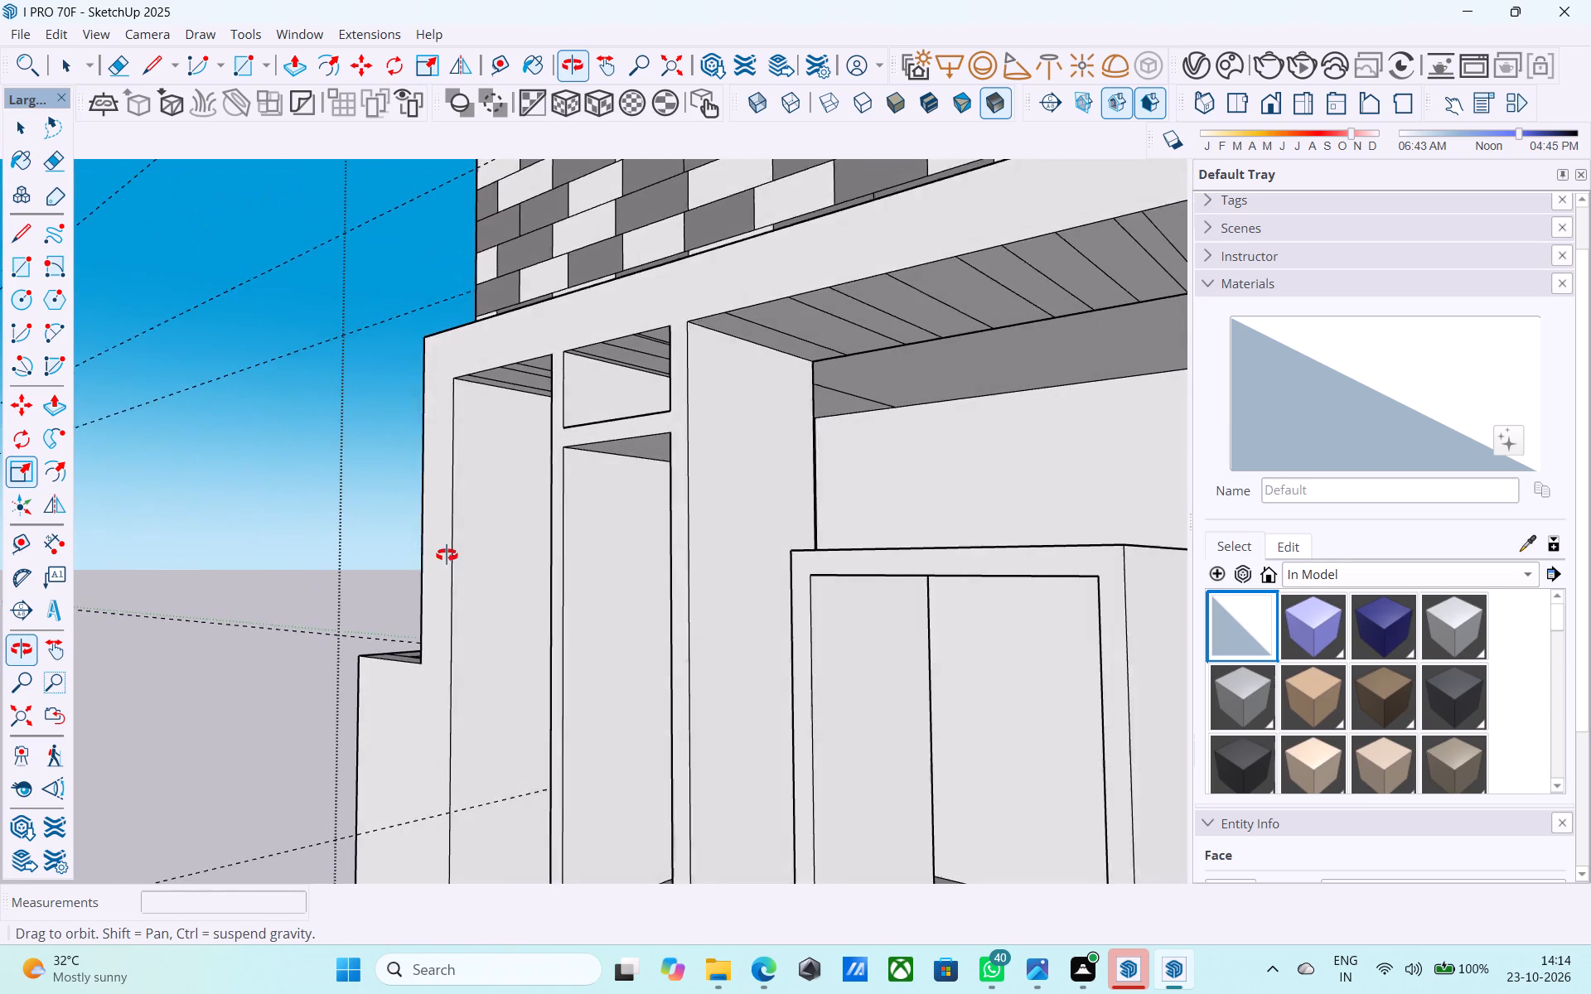
{"action": "middle_click_drag", "start_coordinate": [447, 555], "coordinate": [554, 551]}
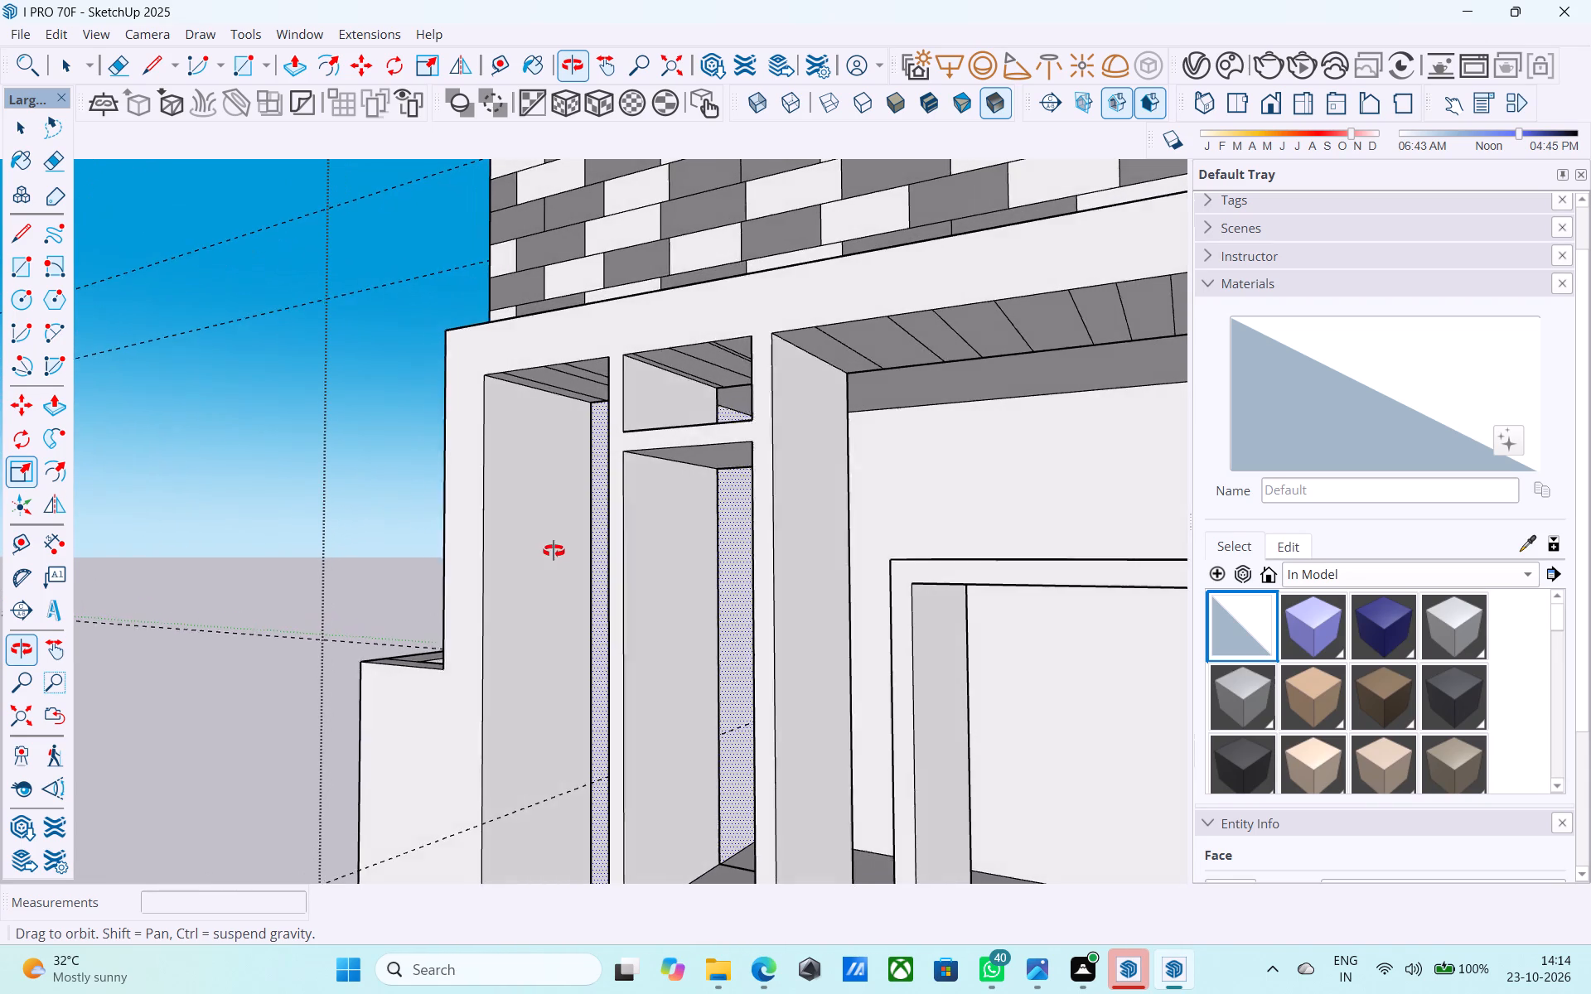
{"action": "middle_click_drag", "start_coordinate": [554, 551], "coordinate": [557, 547]}
{"action": "middle_click_drag", "start_coordinate": [557, 547], "coordinate": [521, 547]}
{"action": "scroll", "coordinate": [536, 490], "scroll_direction": "up", "scroll_amount": 6}
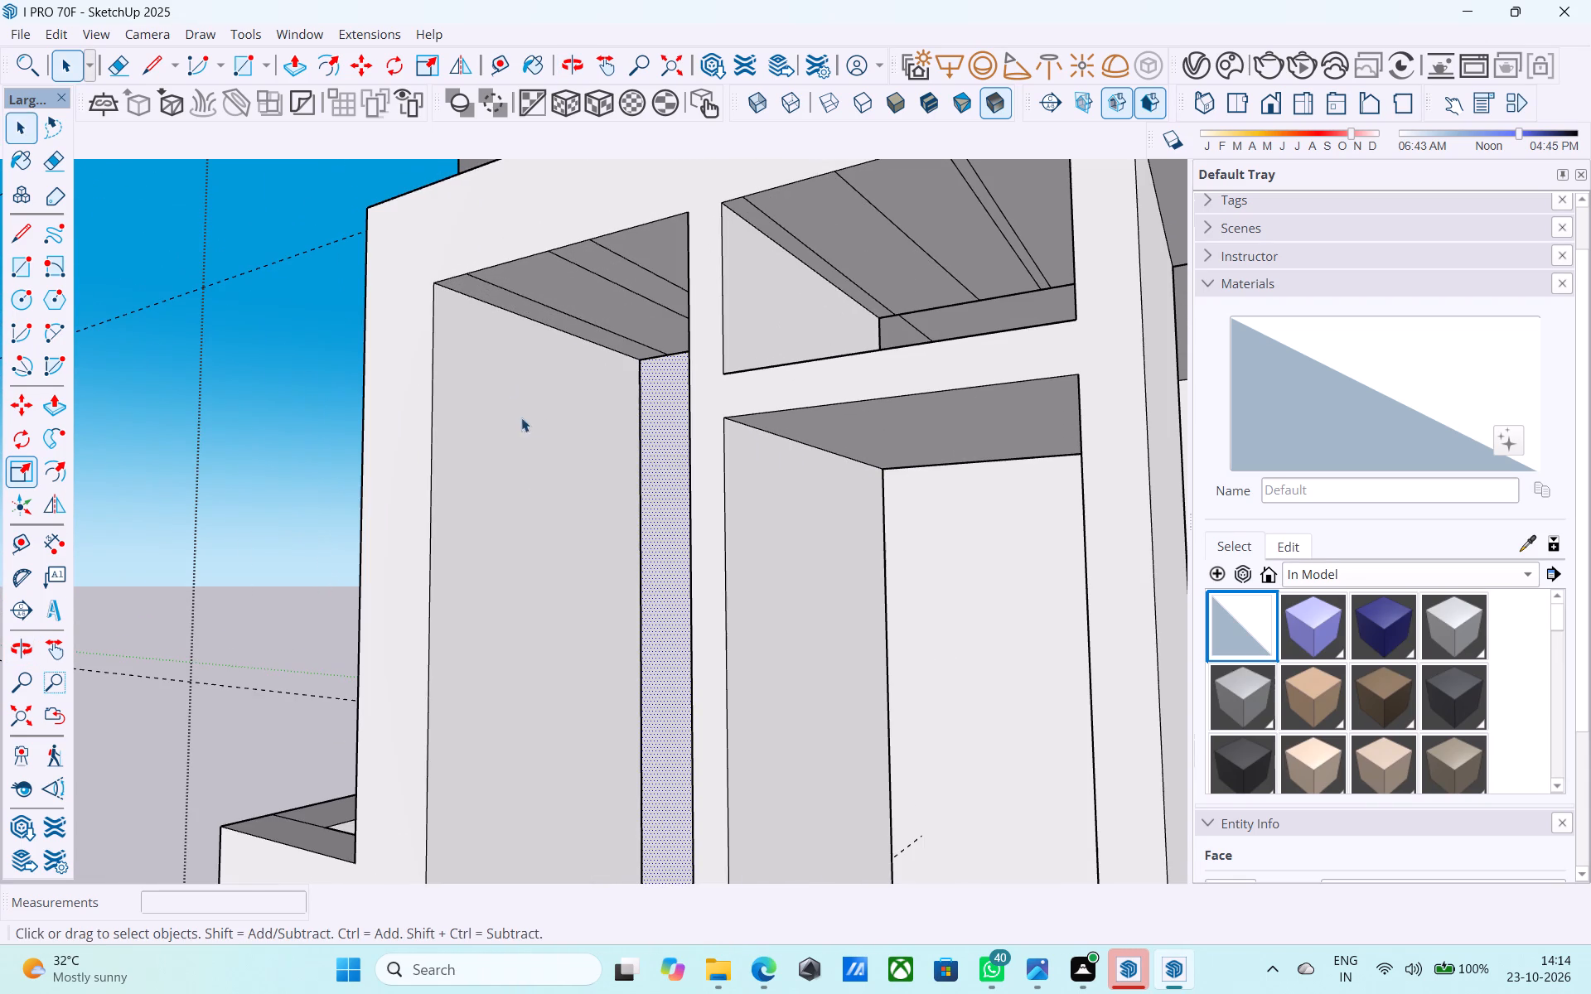
{"action": "left_click", "coordinate": [481, 305]}
{"action": "key", "text": "m"}
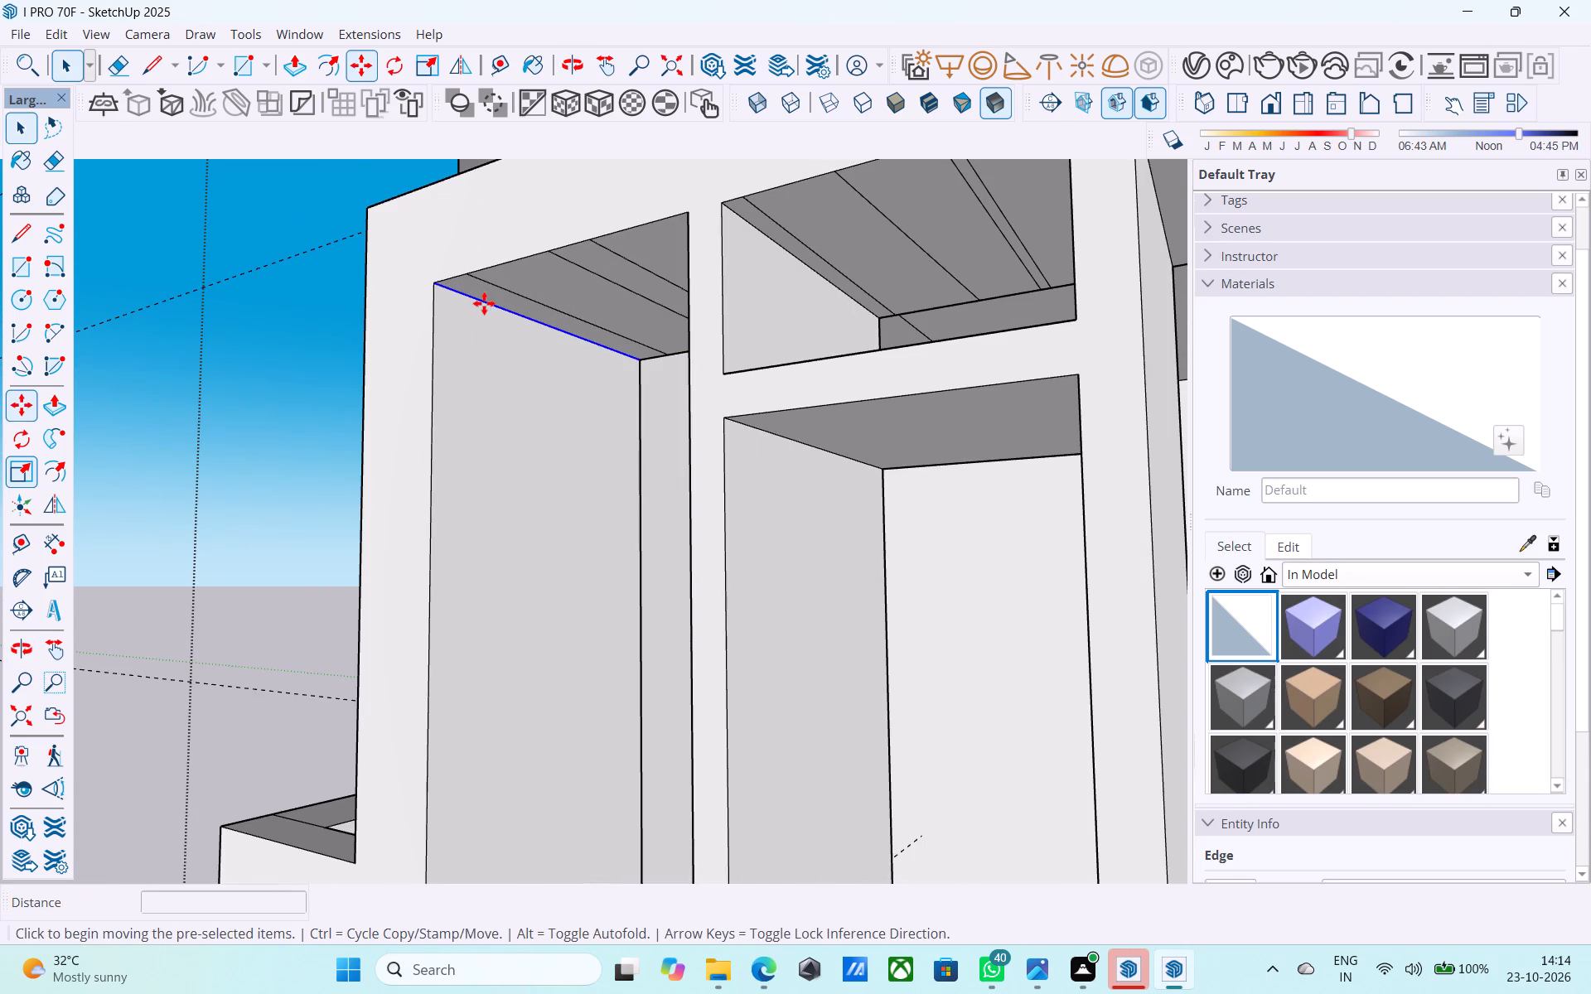
{"action": "left_click", "coordinate": [433, 289]}
{"action": "scroll", "coordinate": [442, 287], "scroll_direction": "down", "scroll_amount": 11}
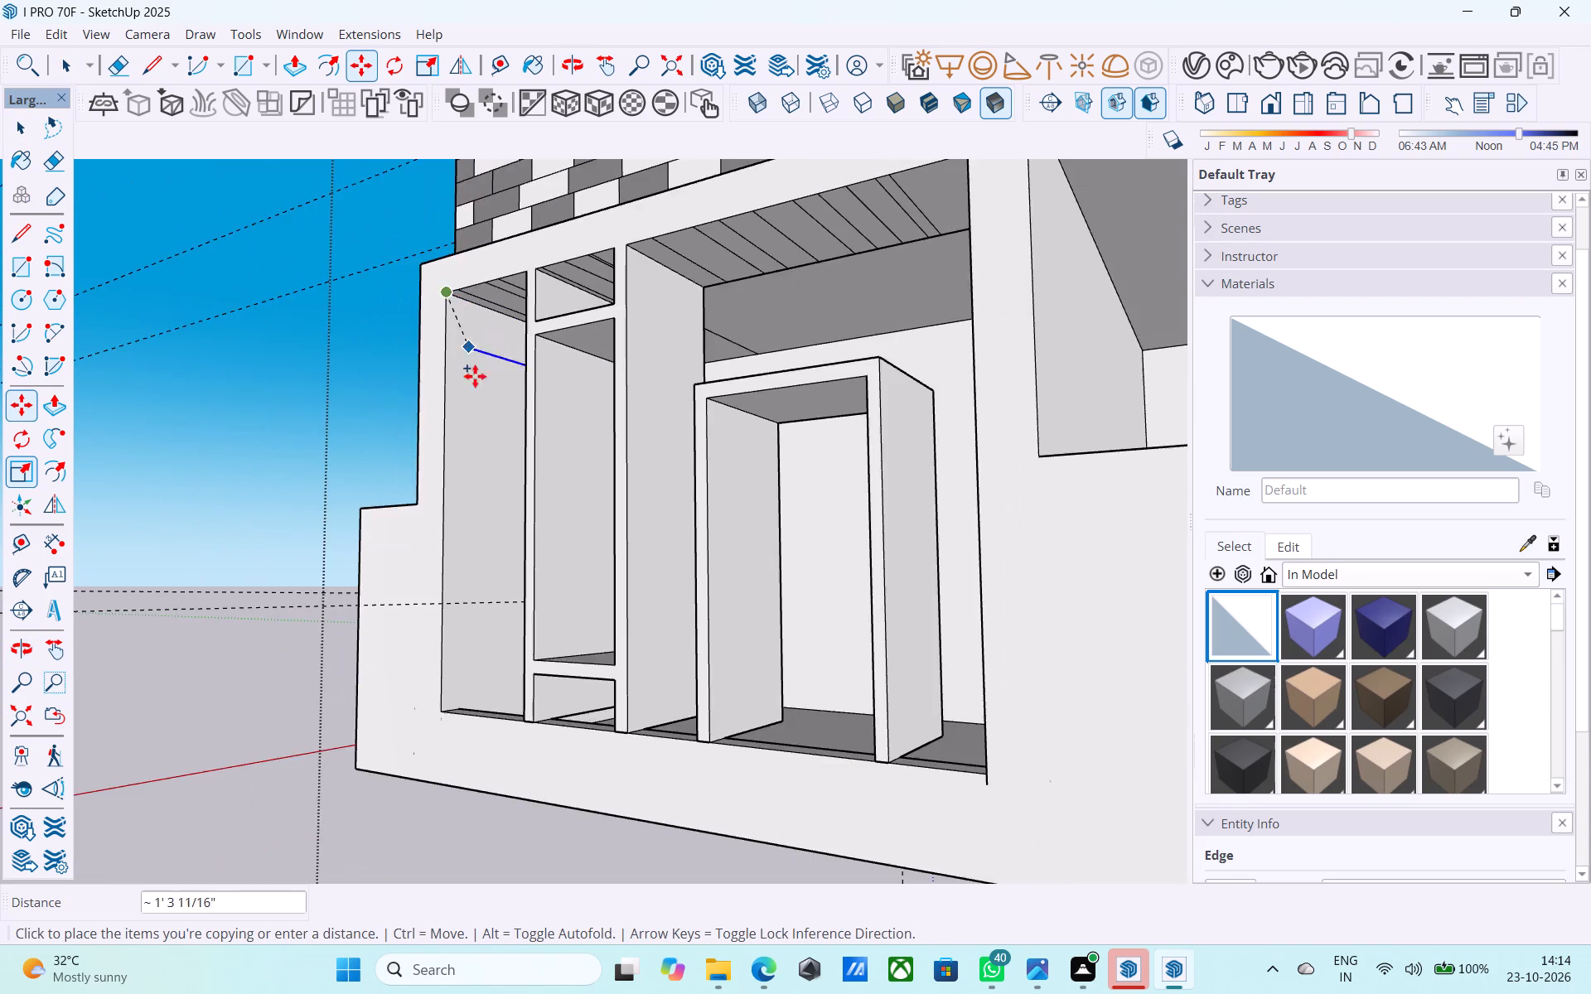
{"action": "scroll", "coordinate": [475, 376], "scroll_direction": "down", "scroll_amount": 3}
{"action": "middle_click_drag", "start_coordinate": [485, 487], "coordinate": [501, 643]}
{"action": "scroll", "coordinate": [501, 648], "scroll_direction": "up", "scroll_amount": 6}
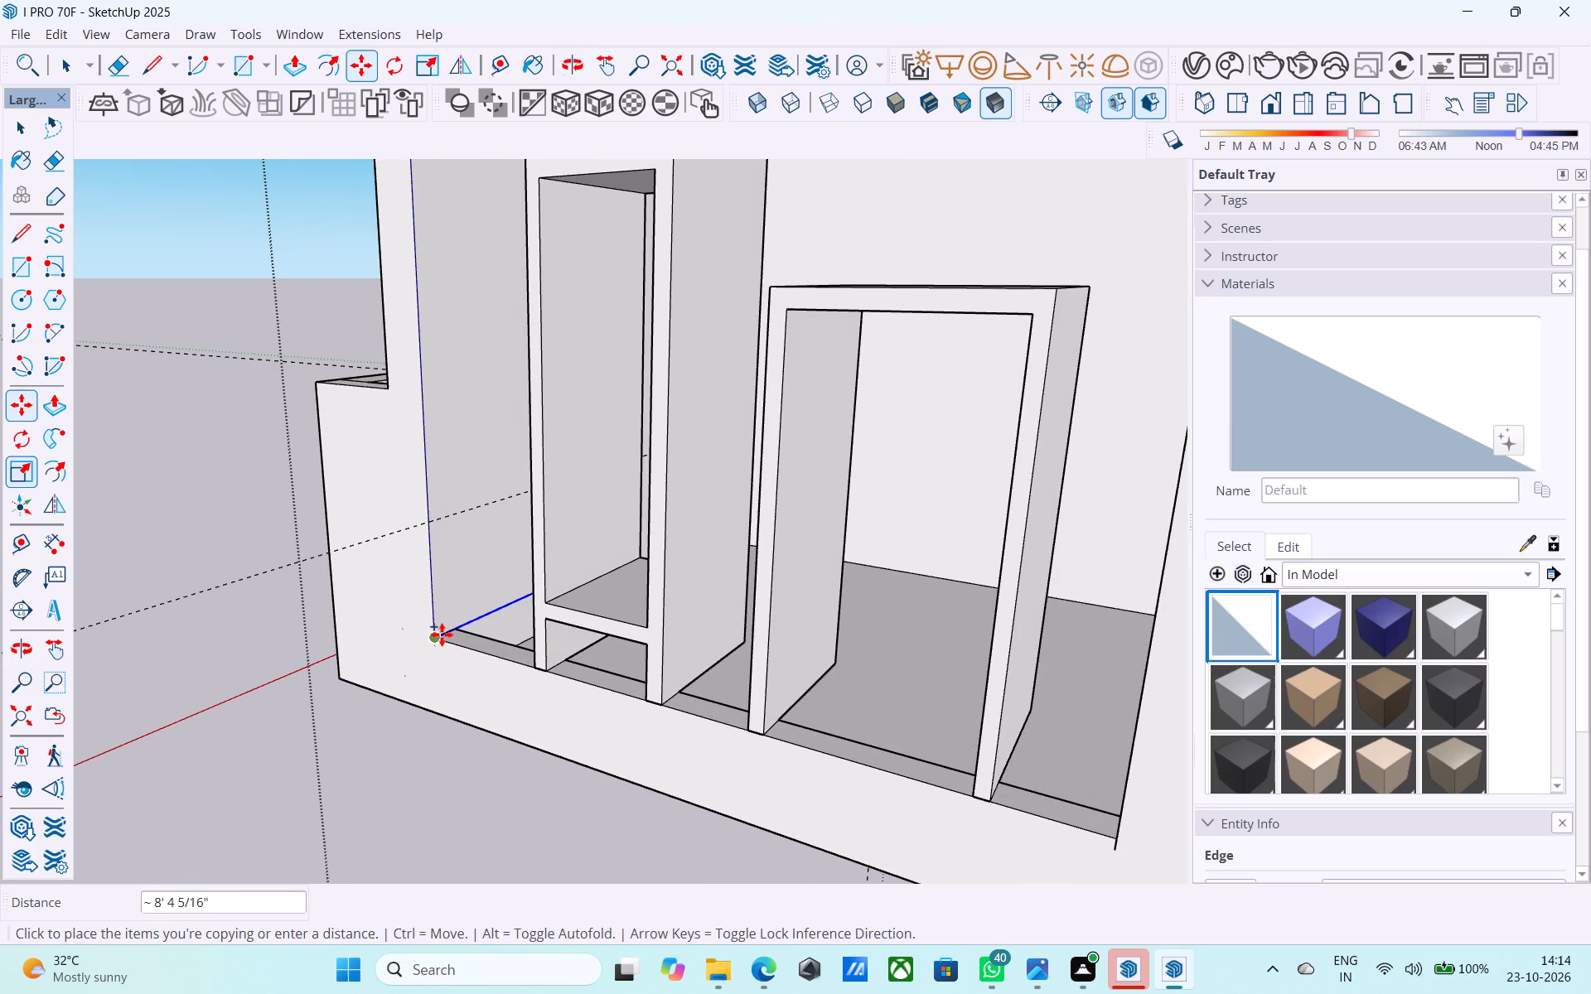
{"action": "scroll", "coordinate": [442, 635], "scroll_direction": "up", "scroll_amount": 2}
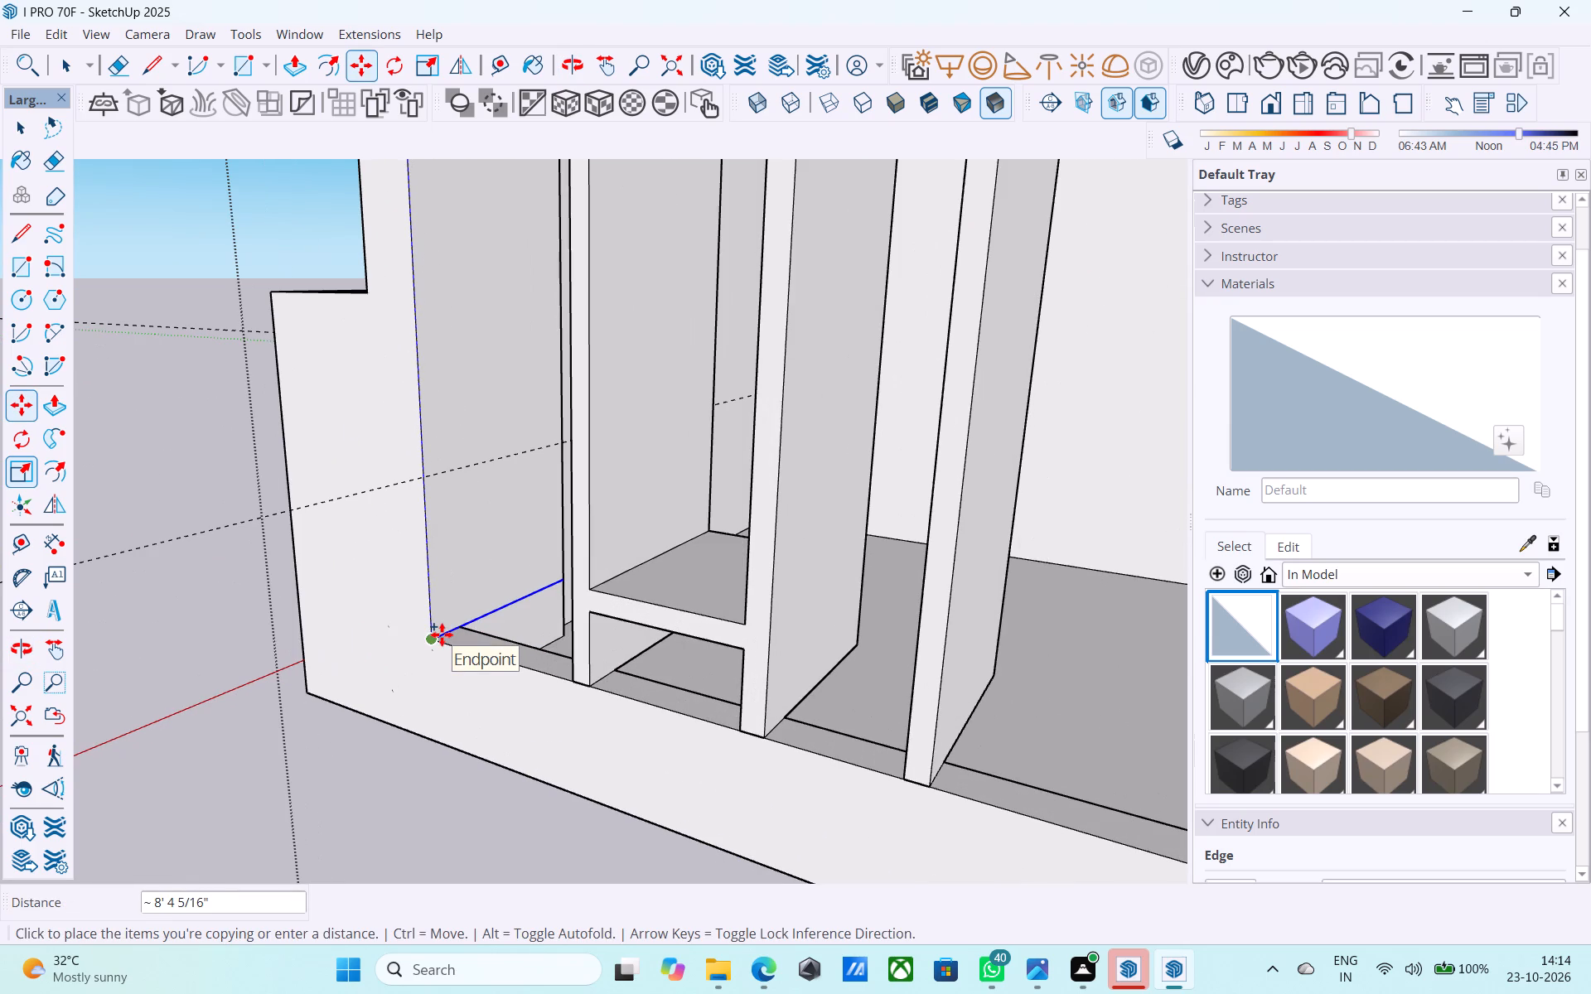
{"action": "left_click", "coordinate": [442, 635]}
{"action": "key", "text": "slash"}
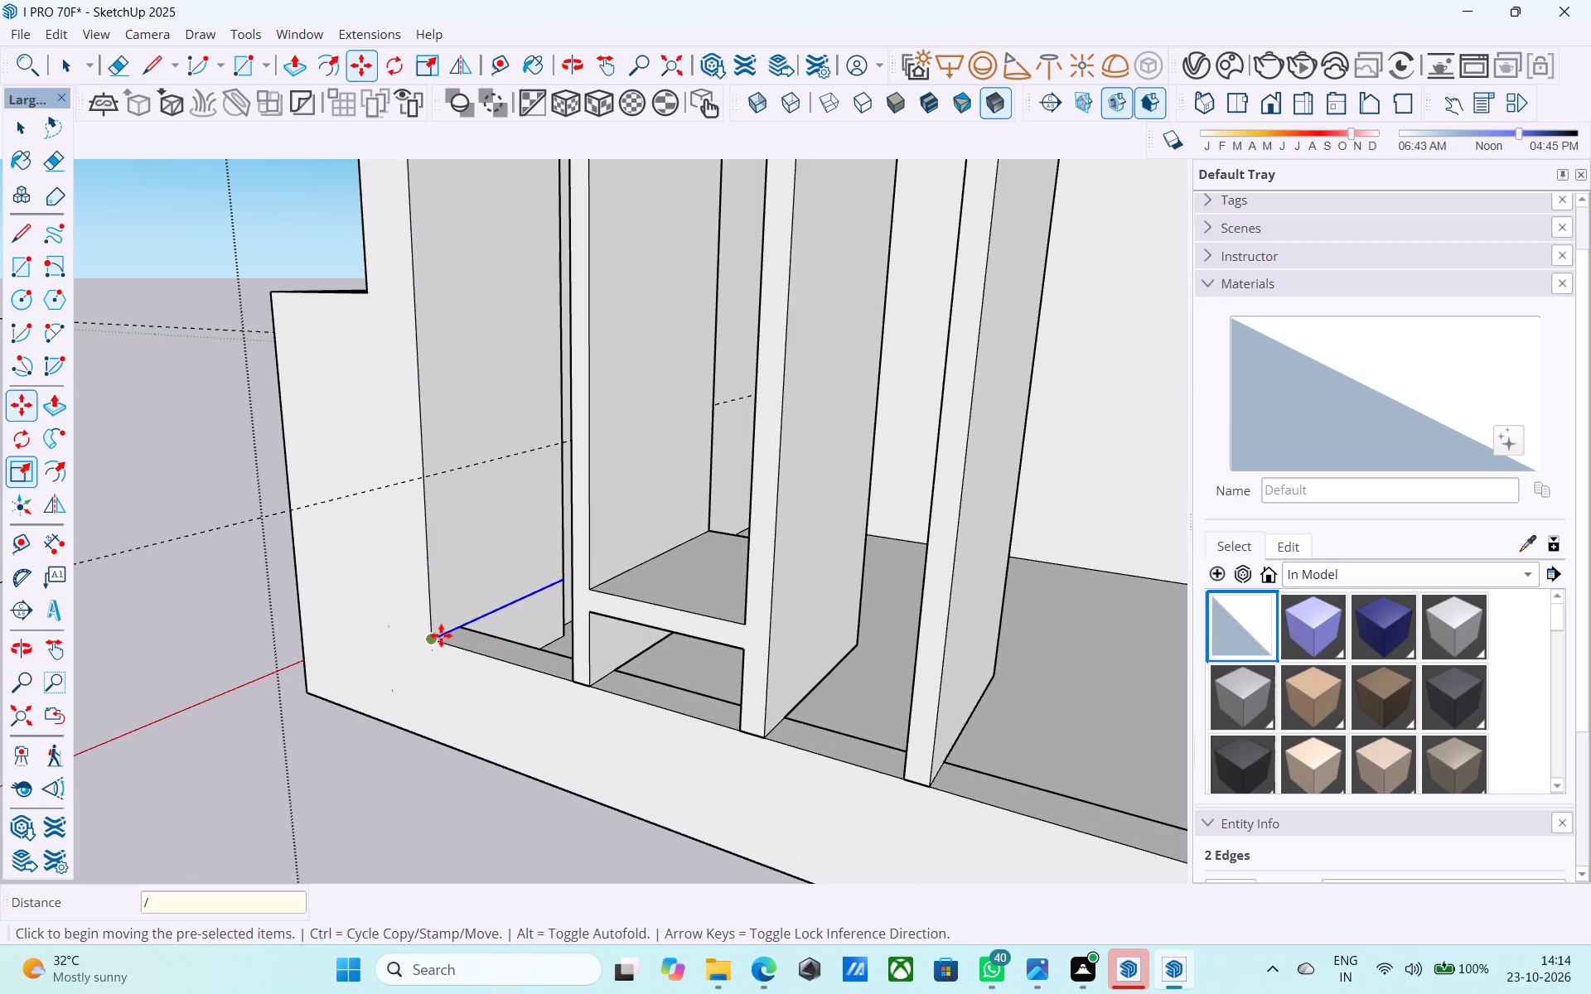
{"action": "type", "text": "40"}
{"action": "key", "text": "Return"}
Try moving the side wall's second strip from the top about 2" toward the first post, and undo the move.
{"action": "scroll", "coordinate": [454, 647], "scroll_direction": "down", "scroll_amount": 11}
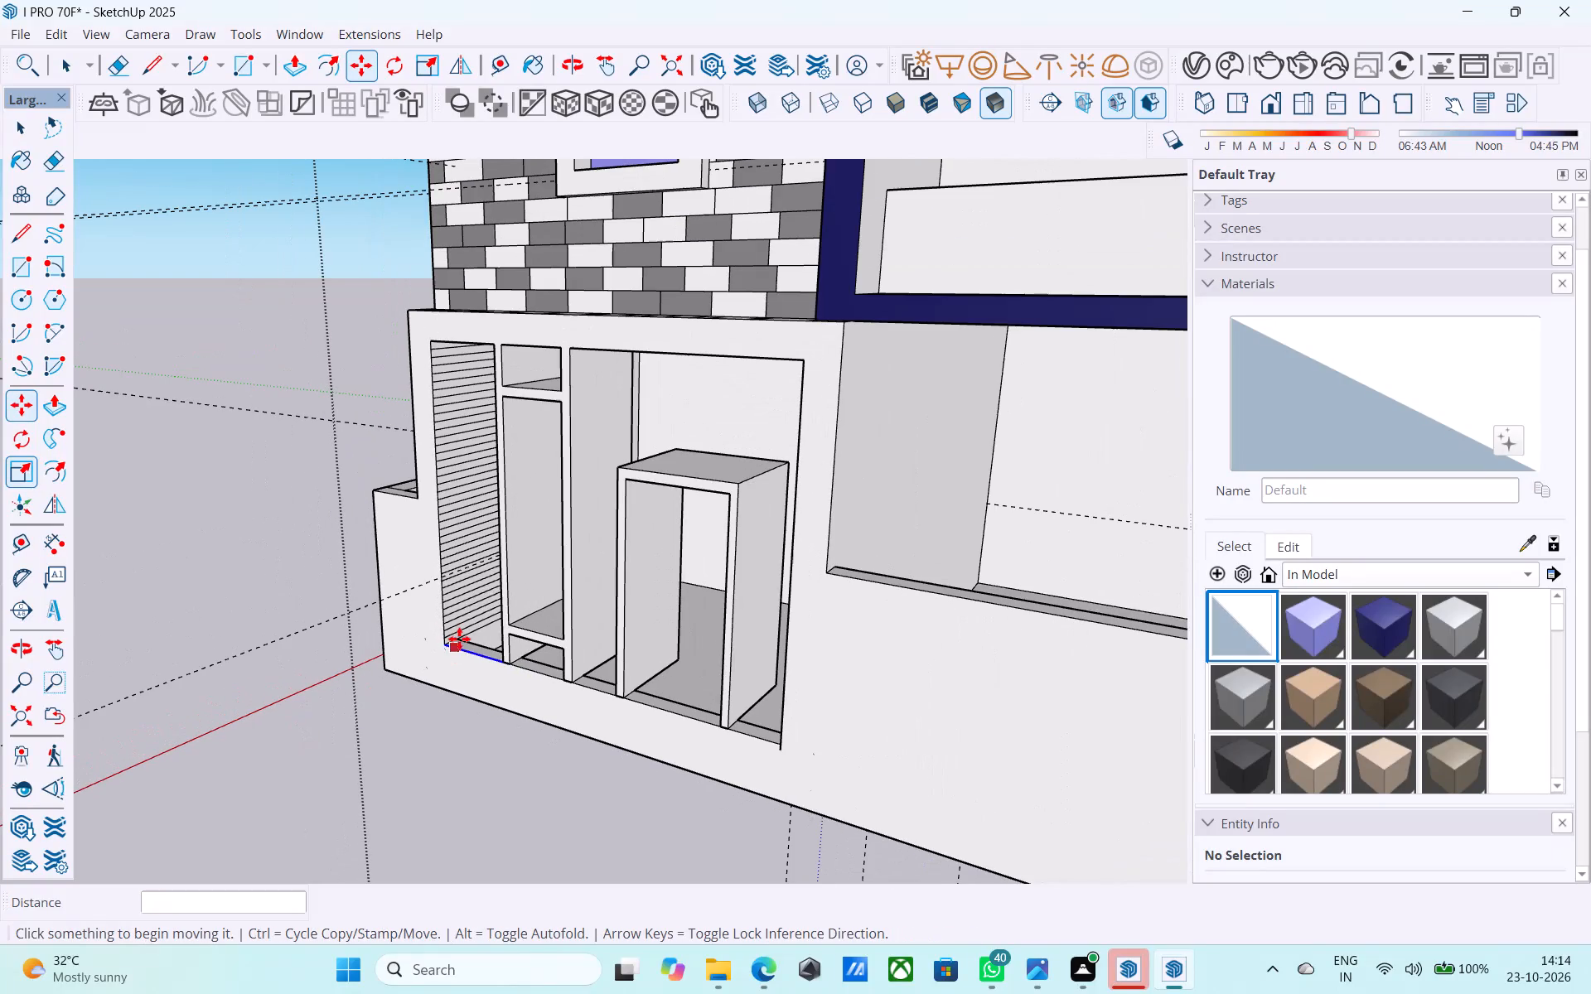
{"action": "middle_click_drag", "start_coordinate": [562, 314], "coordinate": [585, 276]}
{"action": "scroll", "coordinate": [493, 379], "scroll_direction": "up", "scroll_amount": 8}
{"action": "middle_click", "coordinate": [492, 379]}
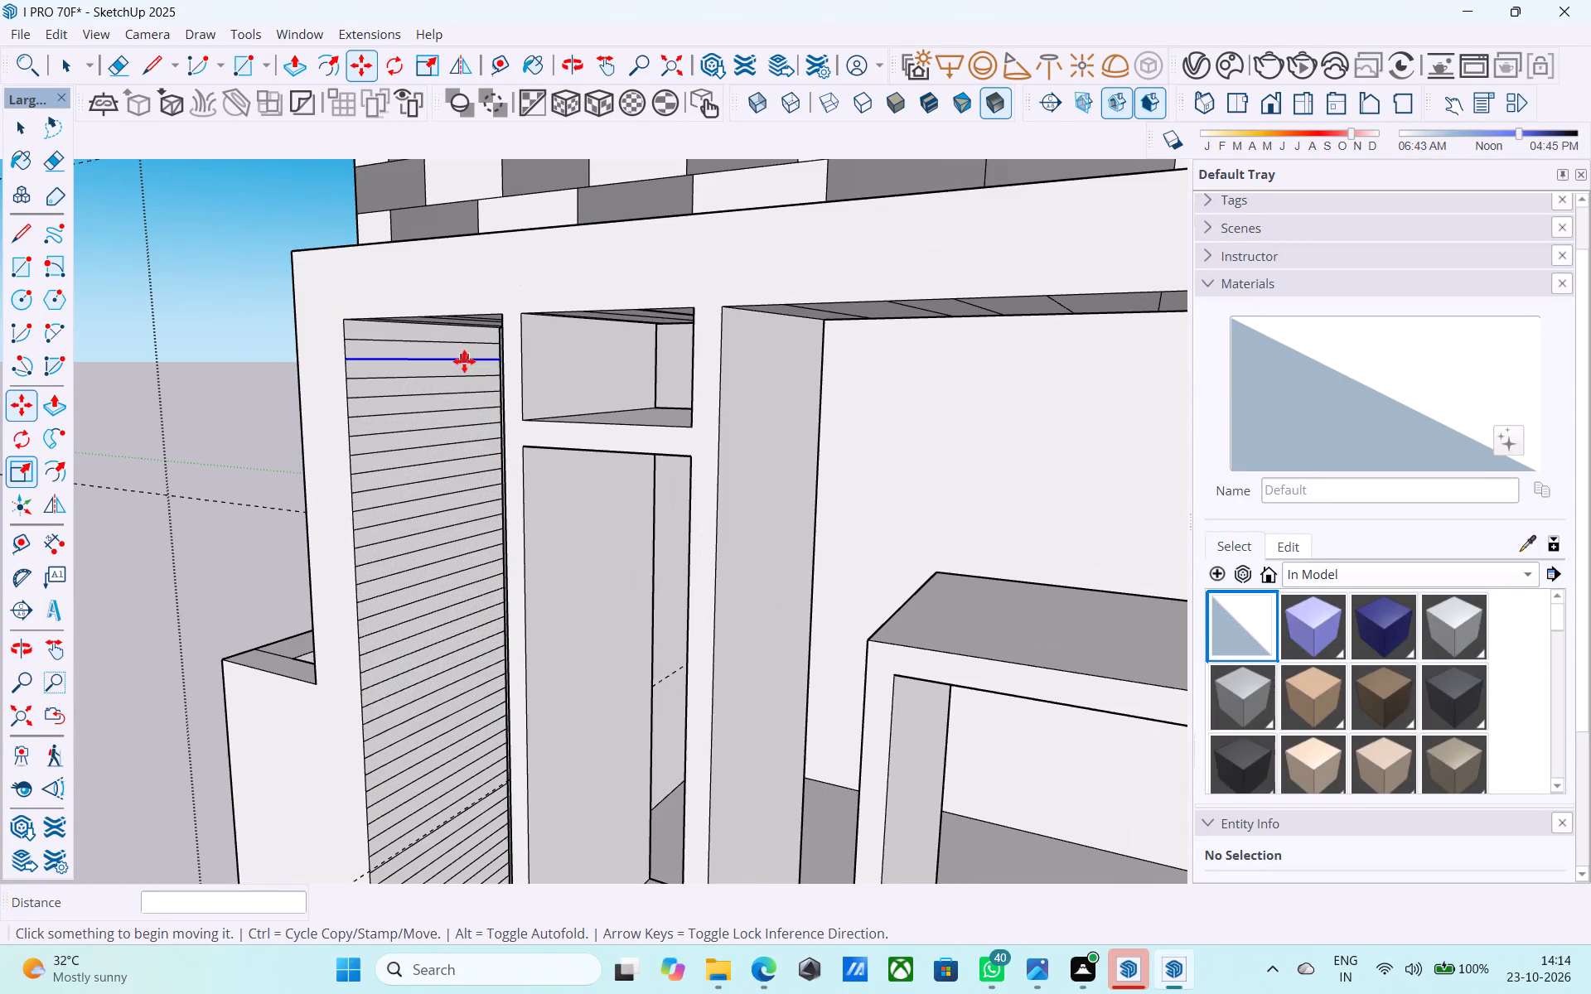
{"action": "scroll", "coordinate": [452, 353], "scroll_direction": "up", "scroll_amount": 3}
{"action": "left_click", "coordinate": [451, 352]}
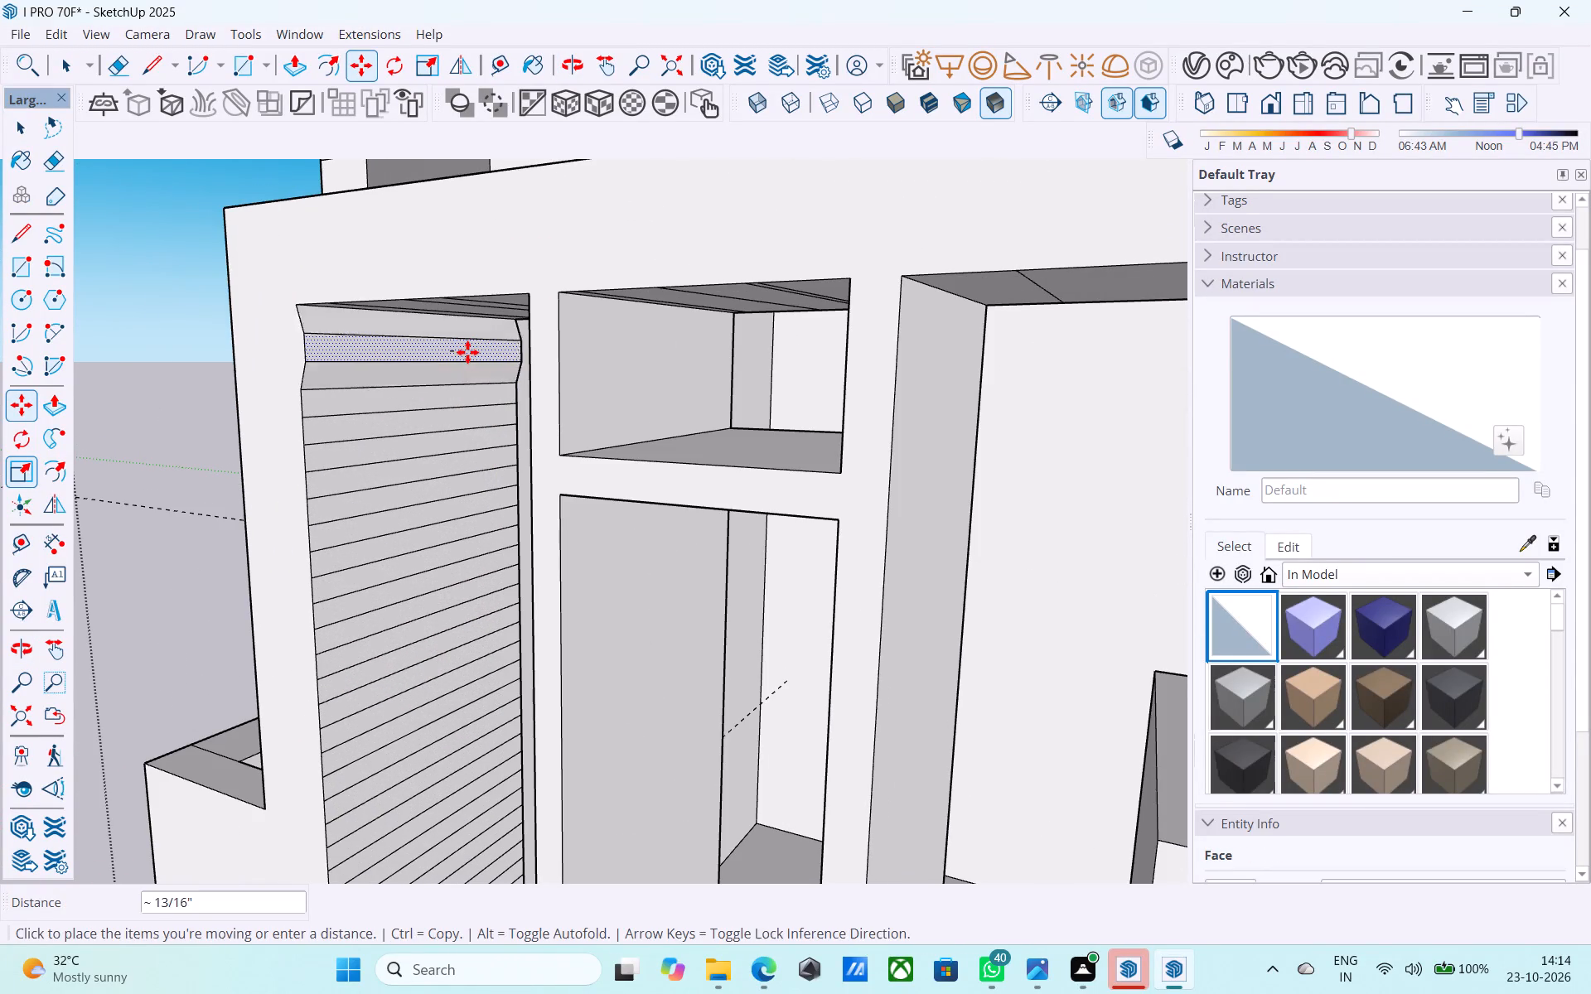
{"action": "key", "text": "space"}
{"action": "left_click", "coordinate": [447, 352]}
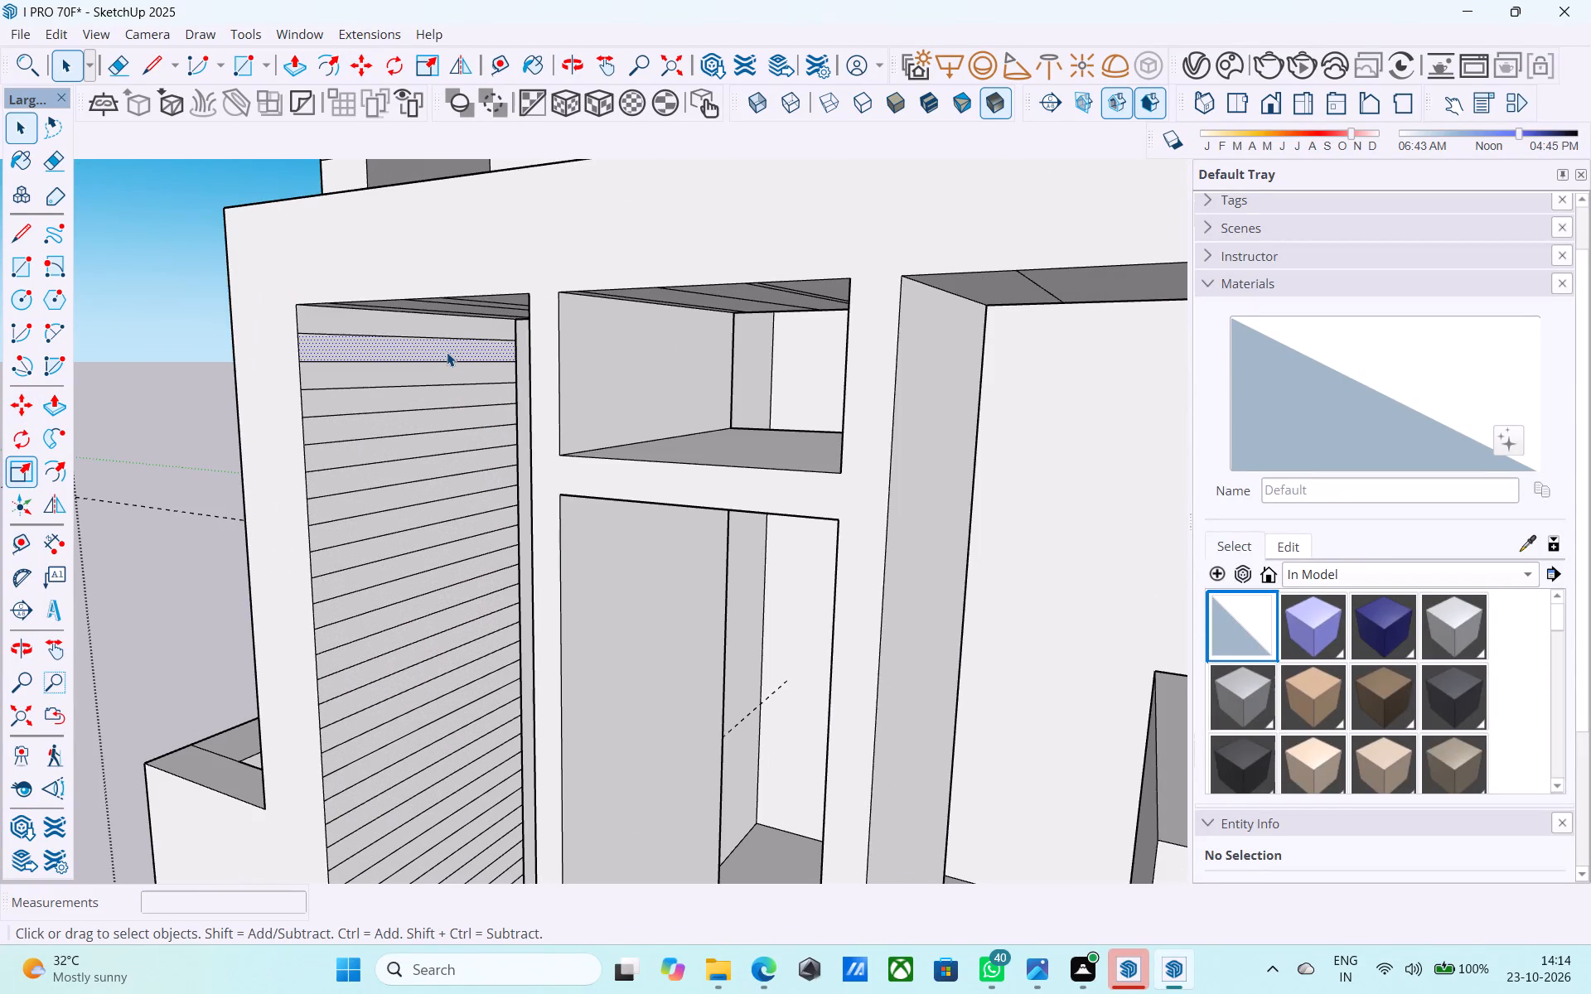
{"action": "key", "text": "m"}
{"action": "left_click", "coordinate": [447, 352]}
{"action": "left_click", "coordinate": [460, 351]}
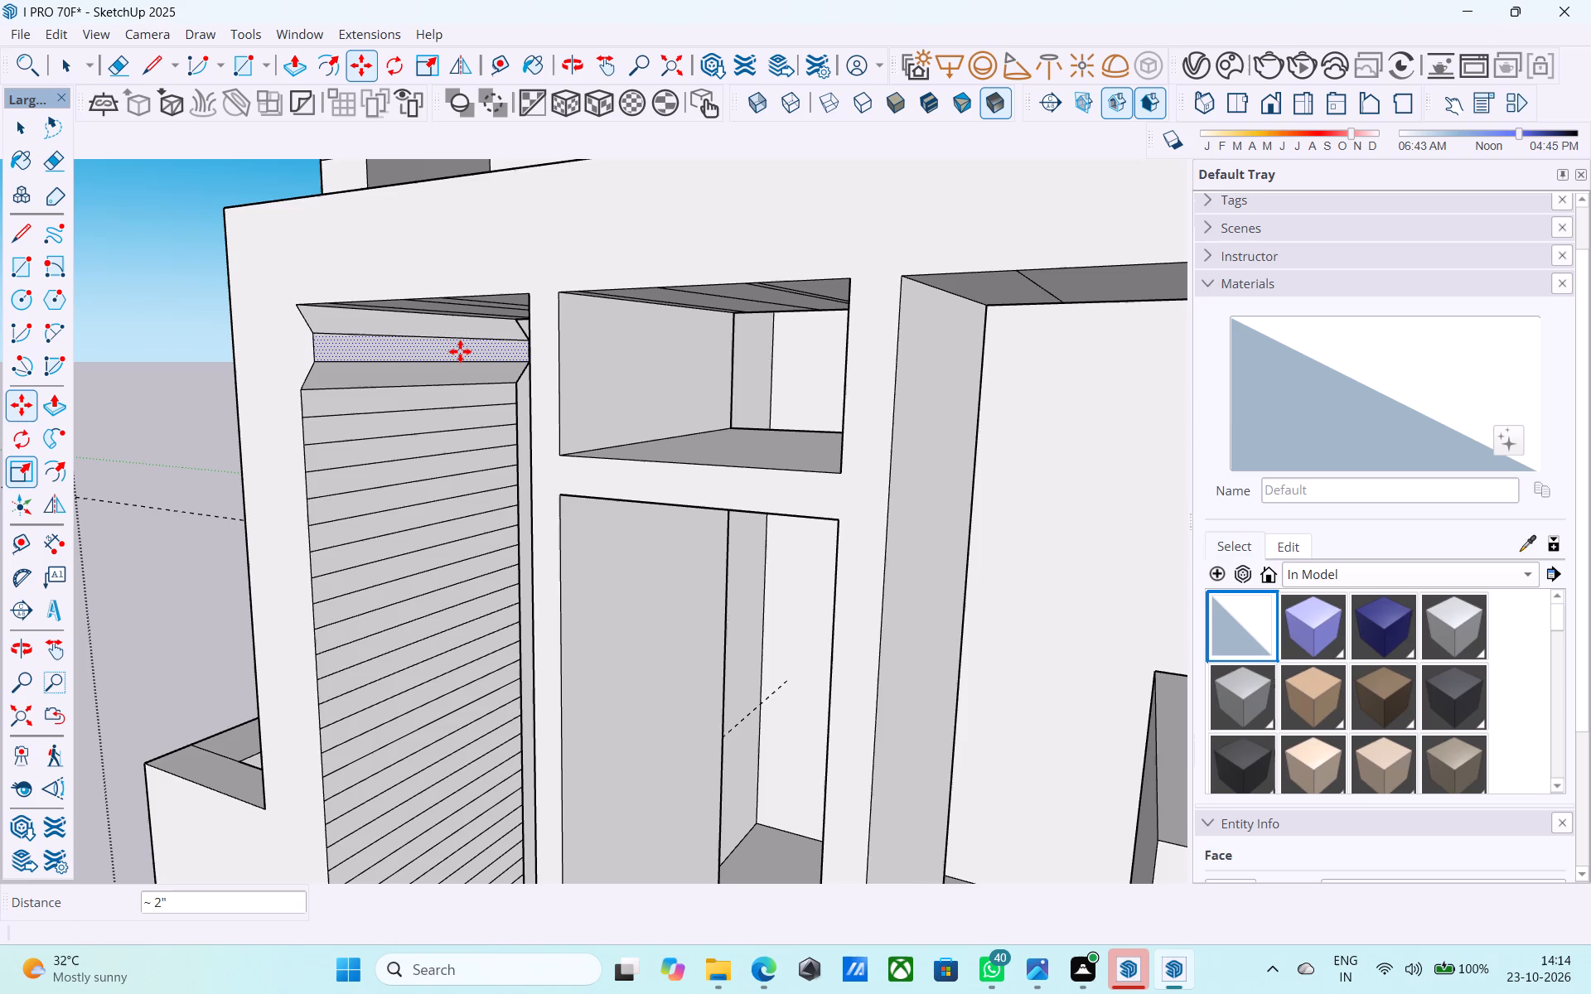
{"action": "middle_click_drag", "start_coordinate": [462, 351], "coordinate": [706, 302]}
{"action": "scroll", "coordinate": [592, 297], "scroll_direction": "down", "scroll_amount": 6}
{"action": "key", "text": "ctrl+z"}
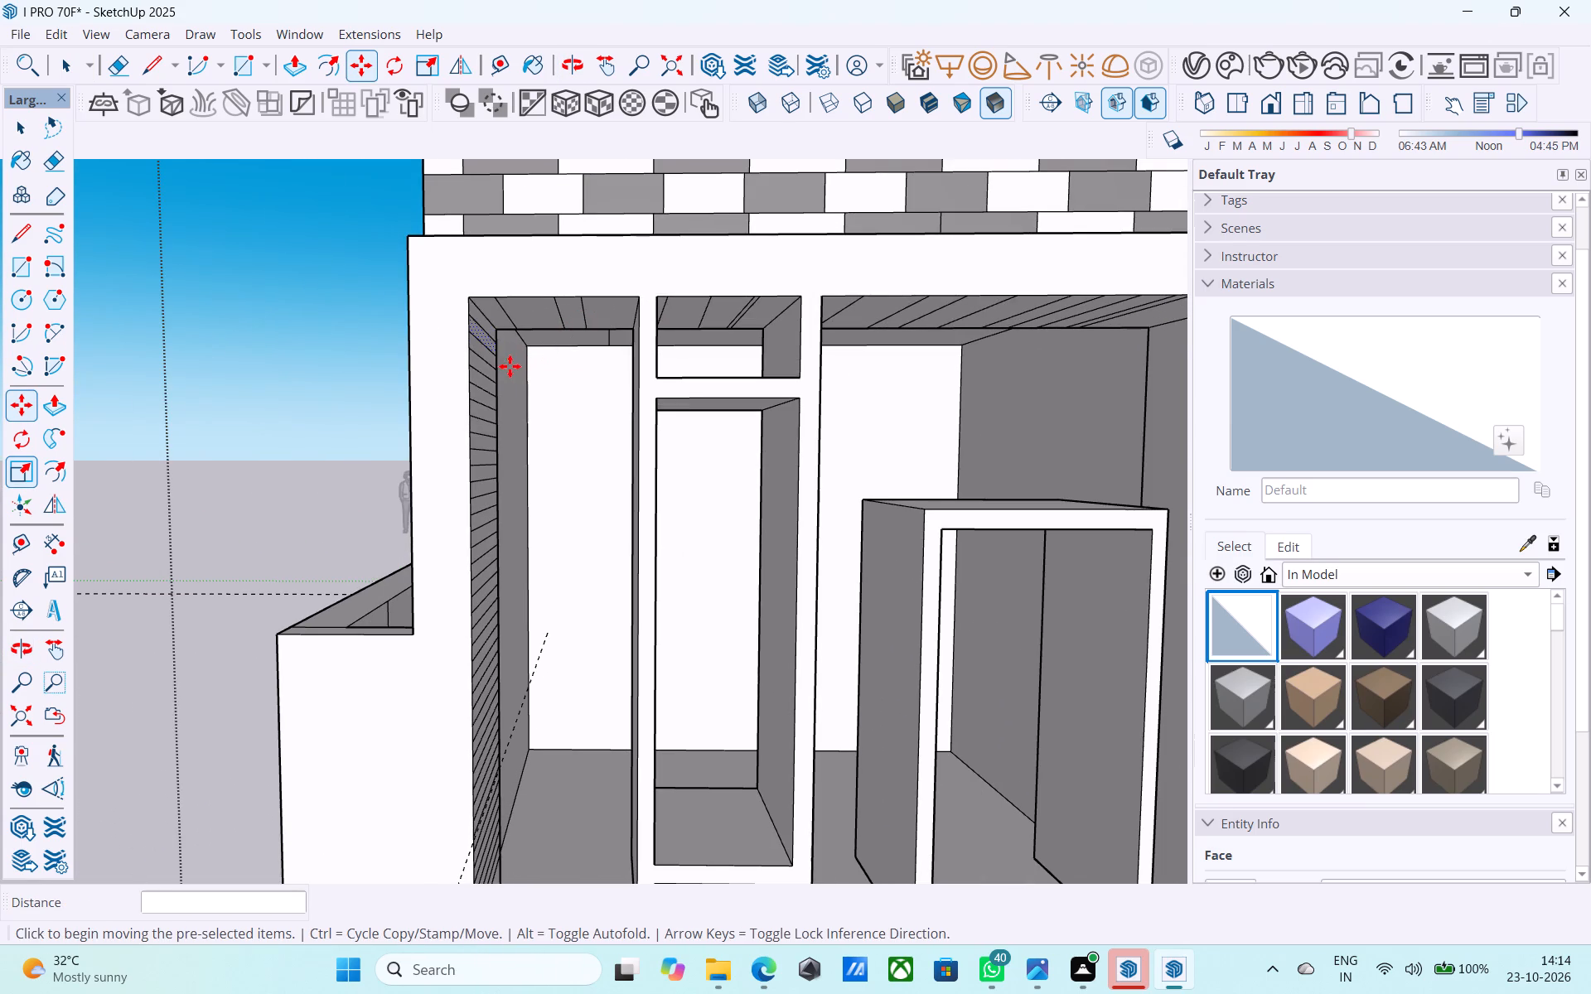
Extrude the opening side wall's second strip from the top about 2' 1 7/16" across to the first post with Push/Pull.
{"action": "middle_click_drag", "start_coordinate": [501, 361], "coordinate": [444, 381]}
{"action": "scroll", "coordinate": [543, 533], "scroll_direction": "down", "scroll_amount": 2}
{"action": "middle_click_drag", "start_coordinate": [523, 503], "coordinate": [484, 437]}
{"action": "scroll", "coordinate": [478, 364], "scroll_direction": "up", "scroll_amount": 6}
{"action": "middle_click_drag", "start_coordinate": [449, 370], "coordinate": [370, 396]}
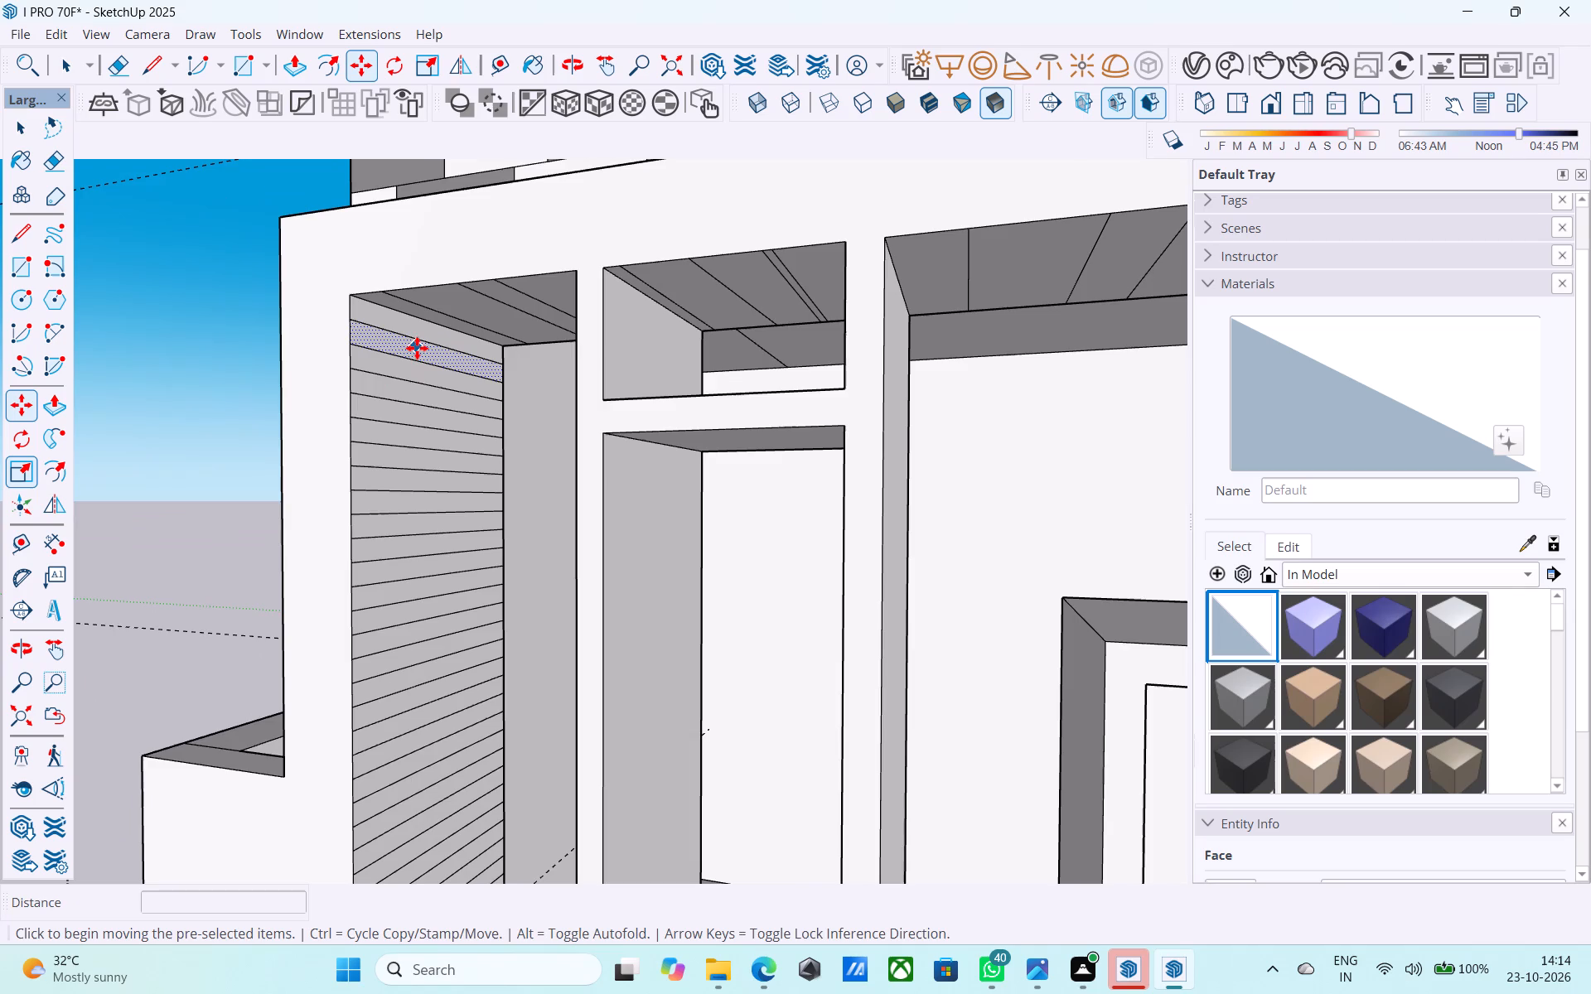
{"action": "scroll", "coordinate": [417, 348], "scroll_direction": "up", "scroll_amount": 3}
{"action": "key", "text": "space"}
{"action": "left_click", "coordinate": [416, 351]}
{"action": "key", "text": "p"}
{"action": "left_click", "coordinate": [416, 351]}
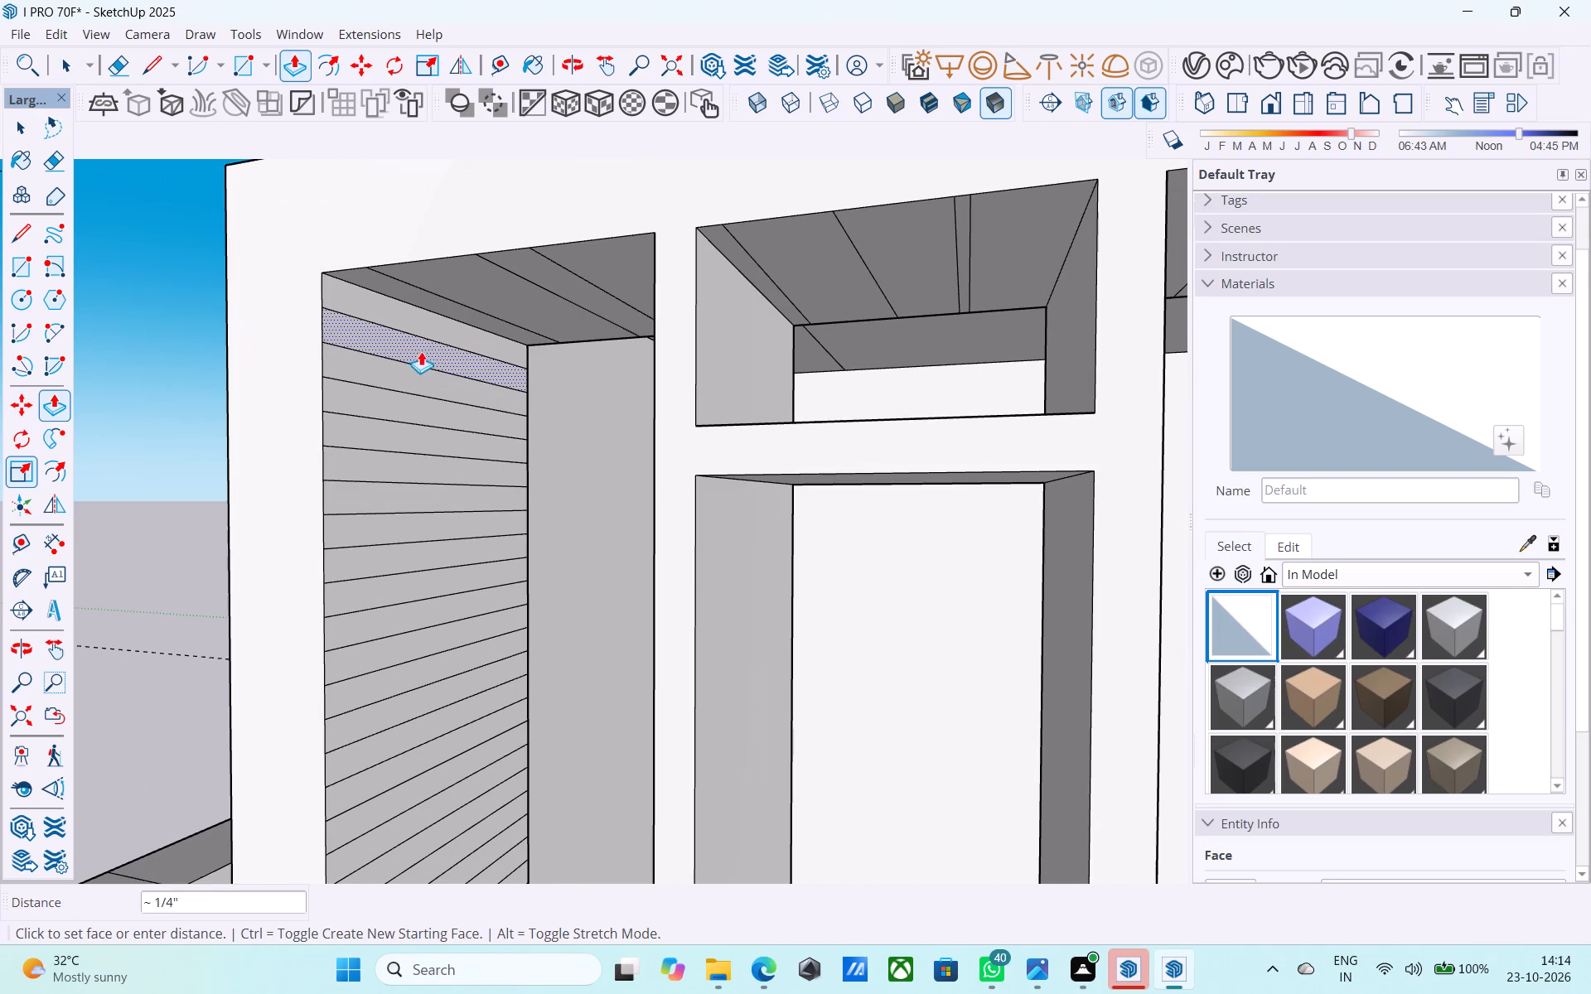
{"action": "scroll", "coordinate": [440, 346], "scroll_direction": "down", "scroll_amount": 6}
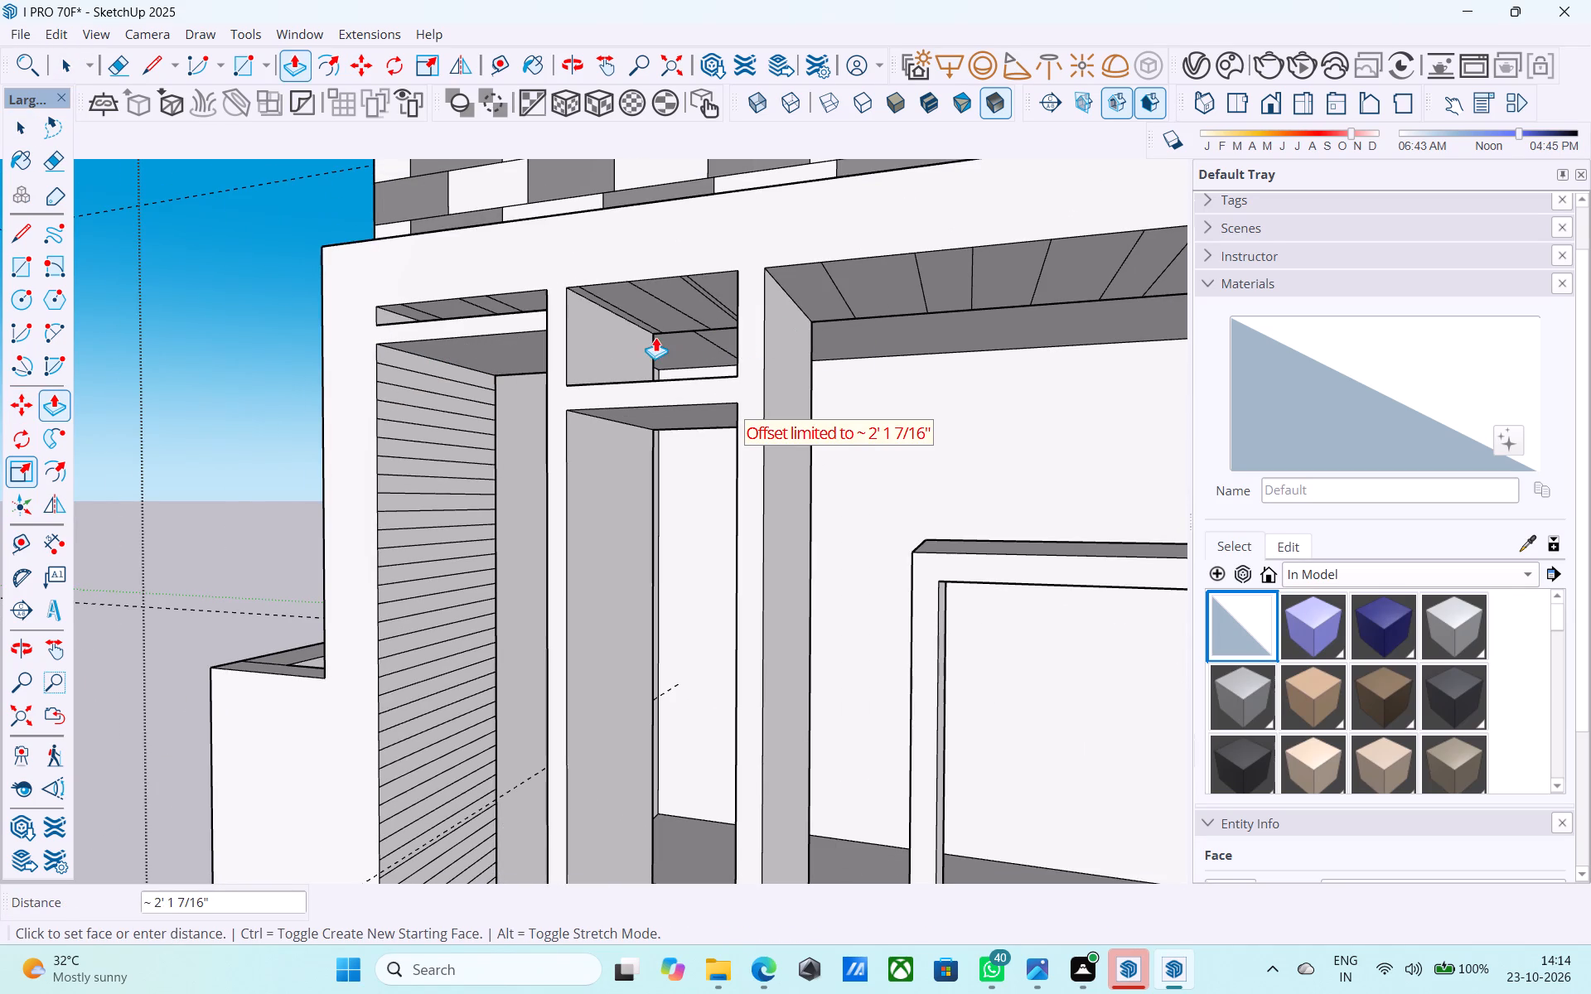
{"action": "middle_click_drag", "start_coordinate": [628, 337], "coordinate": [839, 362]}
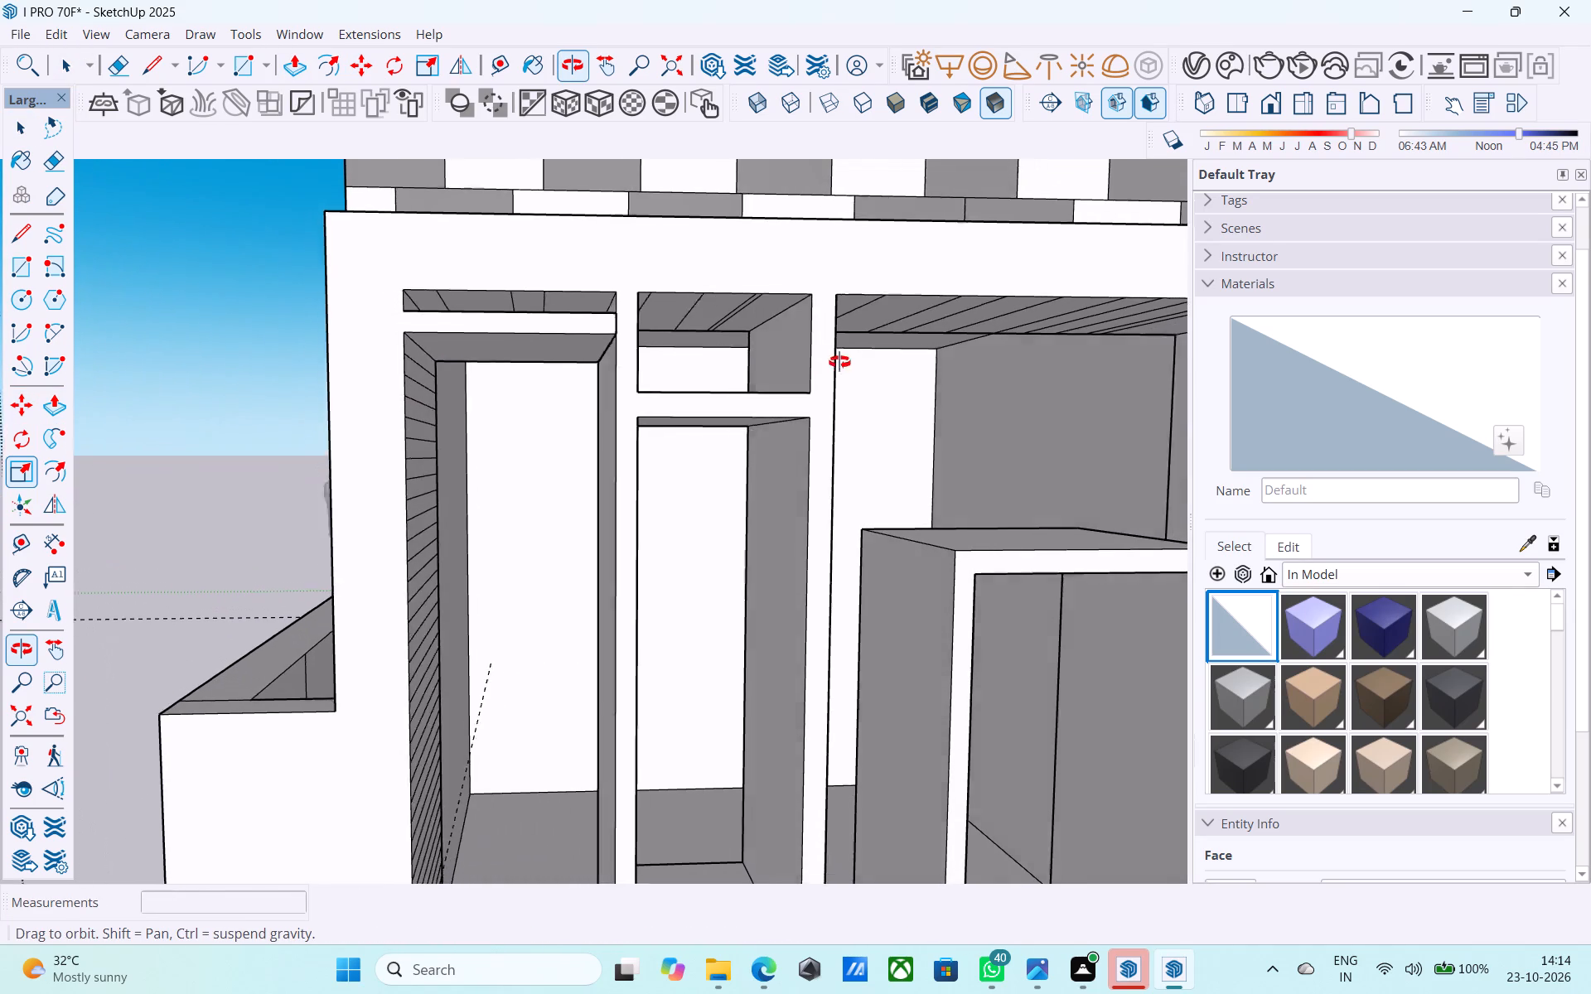
{"action": "middle_click_drag", "start_coordinate": [839, 362], "coordinate": [844, 363]}
{"action": "left_click", "coordinate": [621, 362]}
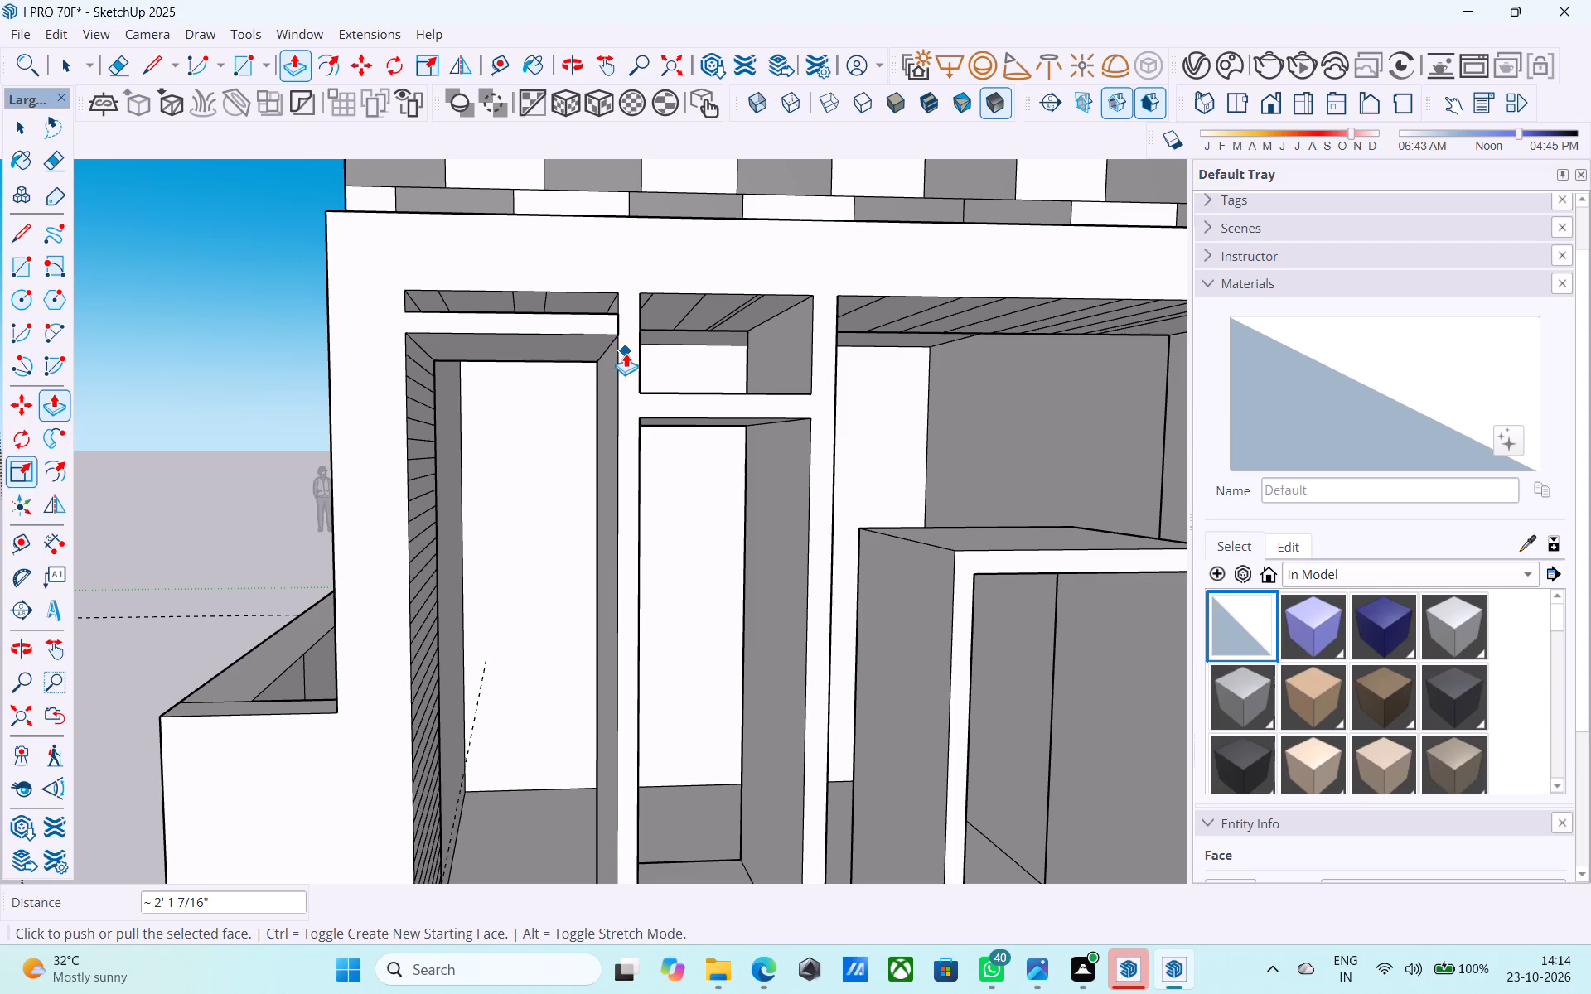
Repeat the 2' 1 7/16" extrusion on every second strip below the top louvre in the upper part of the side wall.
{"action": "scroll", "coordinate": [641, 306], "scroll_direction": "down", "scroll_amount": 3}
{"action": "middle_click_drag", "start_coordinate": [641, 306], "coordinate": [435, 358]}
{"action": "scroll", "coordinate": [476, 367], "scroll_direction": "up", "scroll_amount": 5}
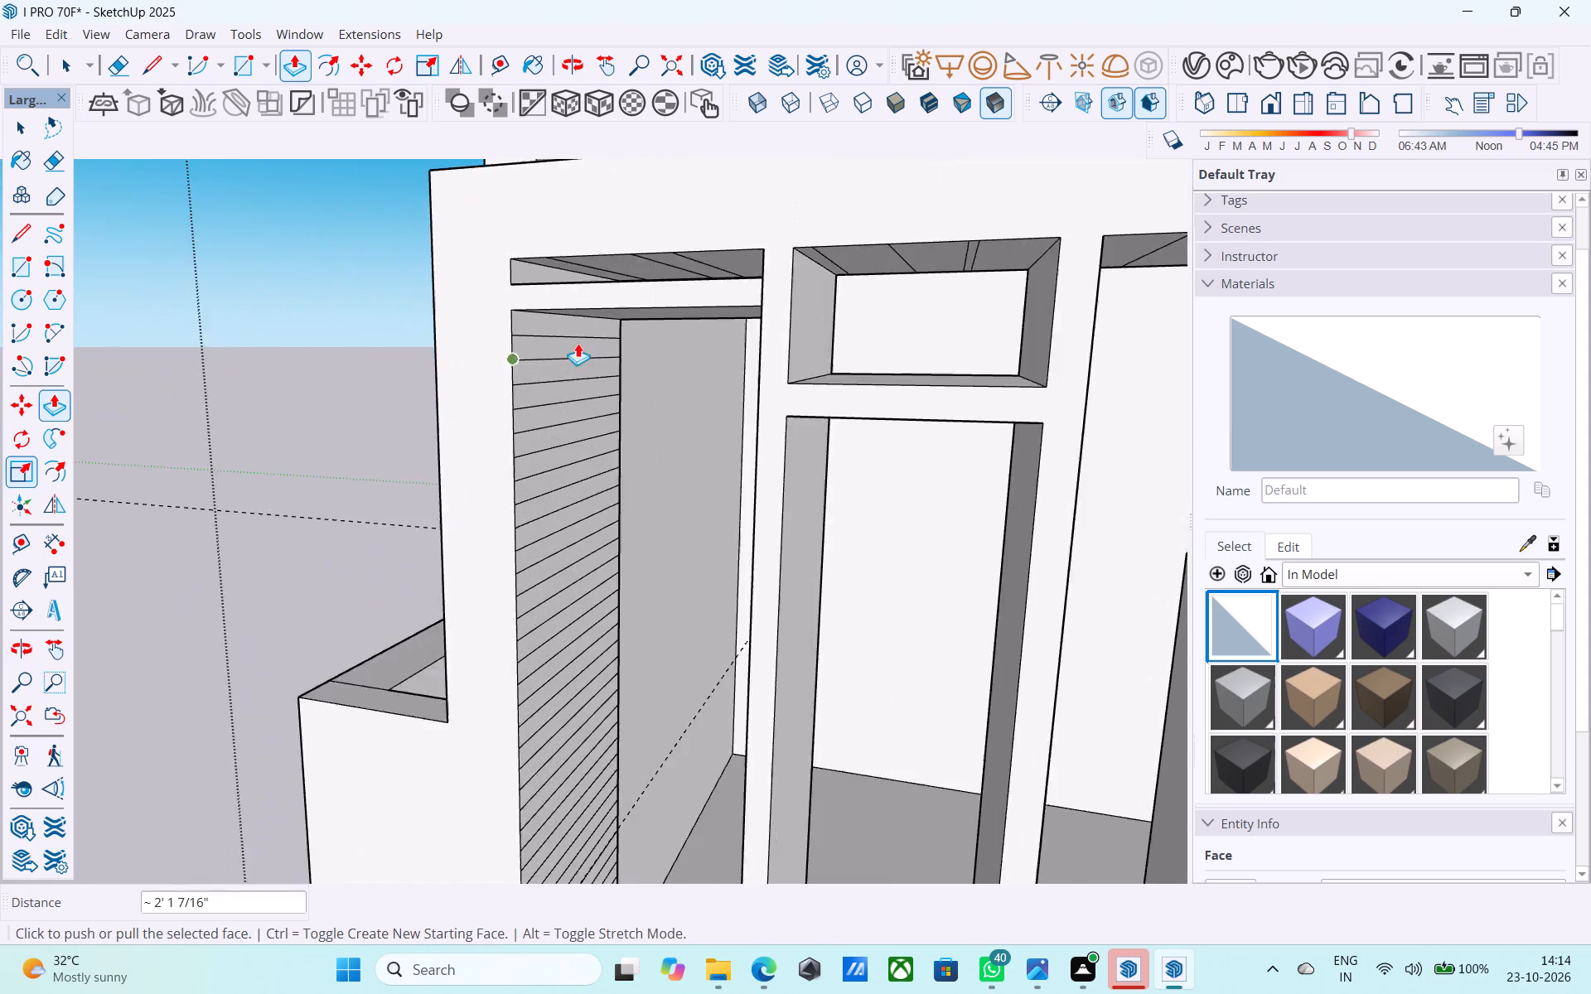
{"action": "scroll", "coordinate": [578, 343], "scroll_direction": "up", "scroll_amount": 10}
{"action": "key", "text": "space"}
{"action": "left_click", "coordinate": [515, 370]}
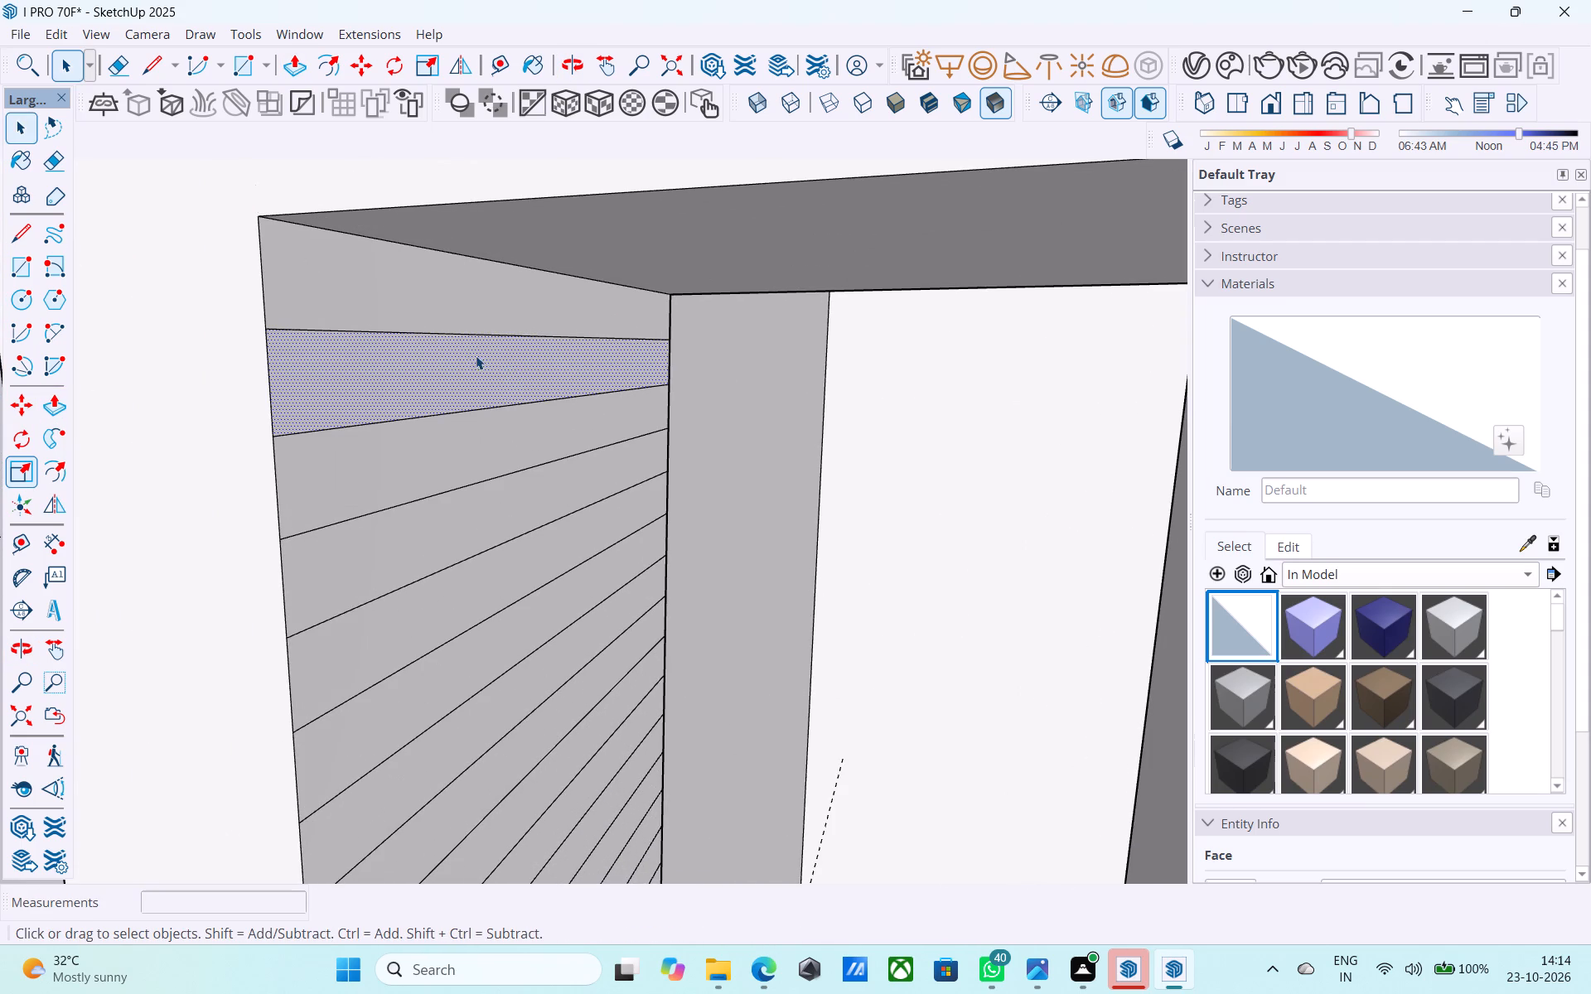
{"action": "key", "text": "p"}
{"action": "double_click", "coordinate": [526, 403]}
{"action": "scroll", "coordinate": [525, 401], "scroll_direction": "down", "scroll_amount": 6}
{"action": "middle_click_drag", "start_coordinate": [515, 463], "coordinate": [484, 416]}
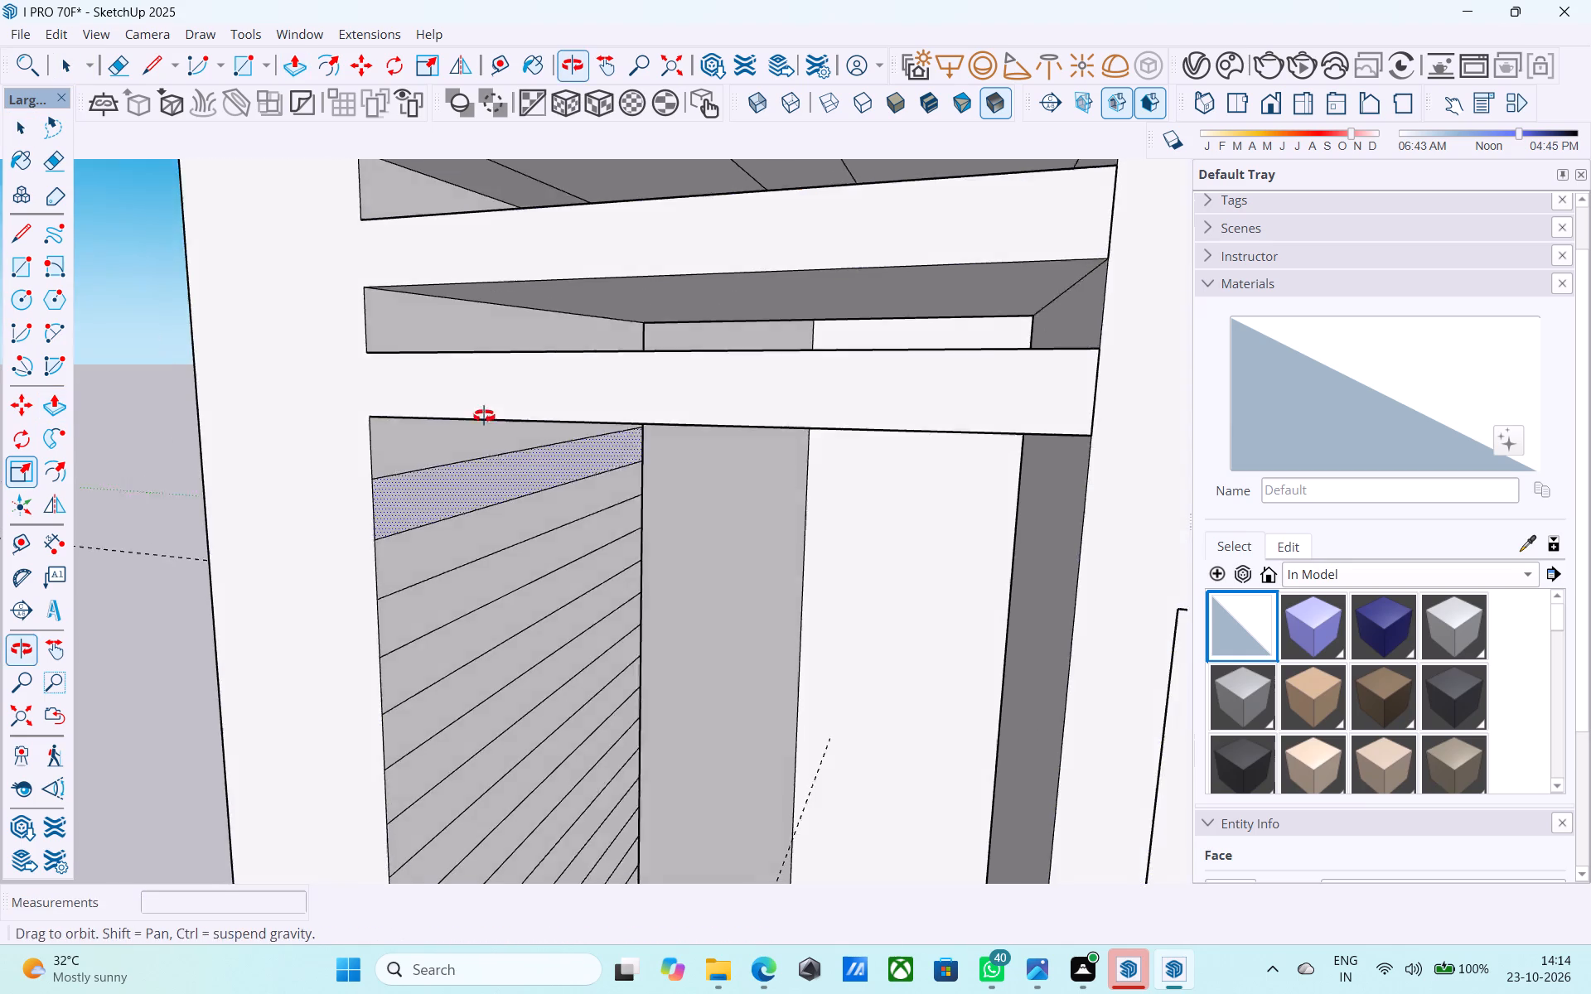
{"action": "middle_click_drag", "start_coordinate": [484, 416], "coordinate": [483, 416]}
{"action": "double_click", "coordinate": [482, 466]}
{"action": "scroll", "coordinate": [512, 253], "scroll_direction": "down", "scroll_amount": 7}
{"action": "scroll", "coordinate": [483, 399], "scroll_direction": "up", "scroll_amount": 5}
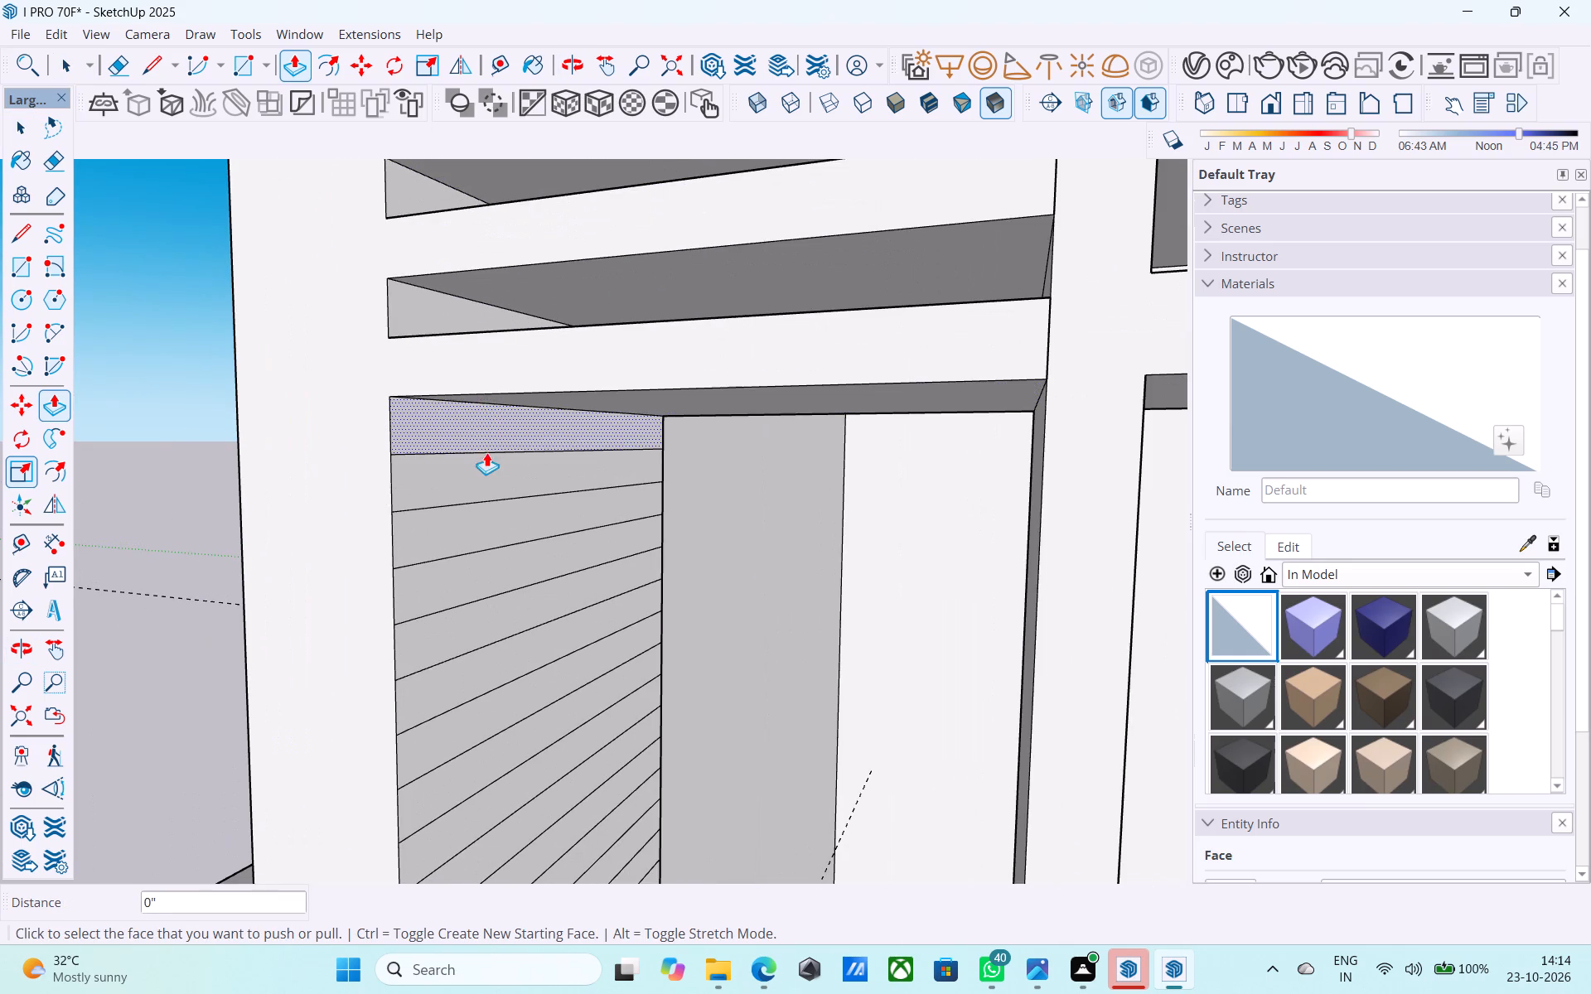
{"action": "double_click", "coordinate": [485, 460]}
{"action": "scroll", "coordinate": [476, 268], "scroll_direction": "down", "scroll_amount": 7}
{"action": "scroll", "coordinate": [449, 417], "scroll_direction": "up", "scroll_amount": 6}
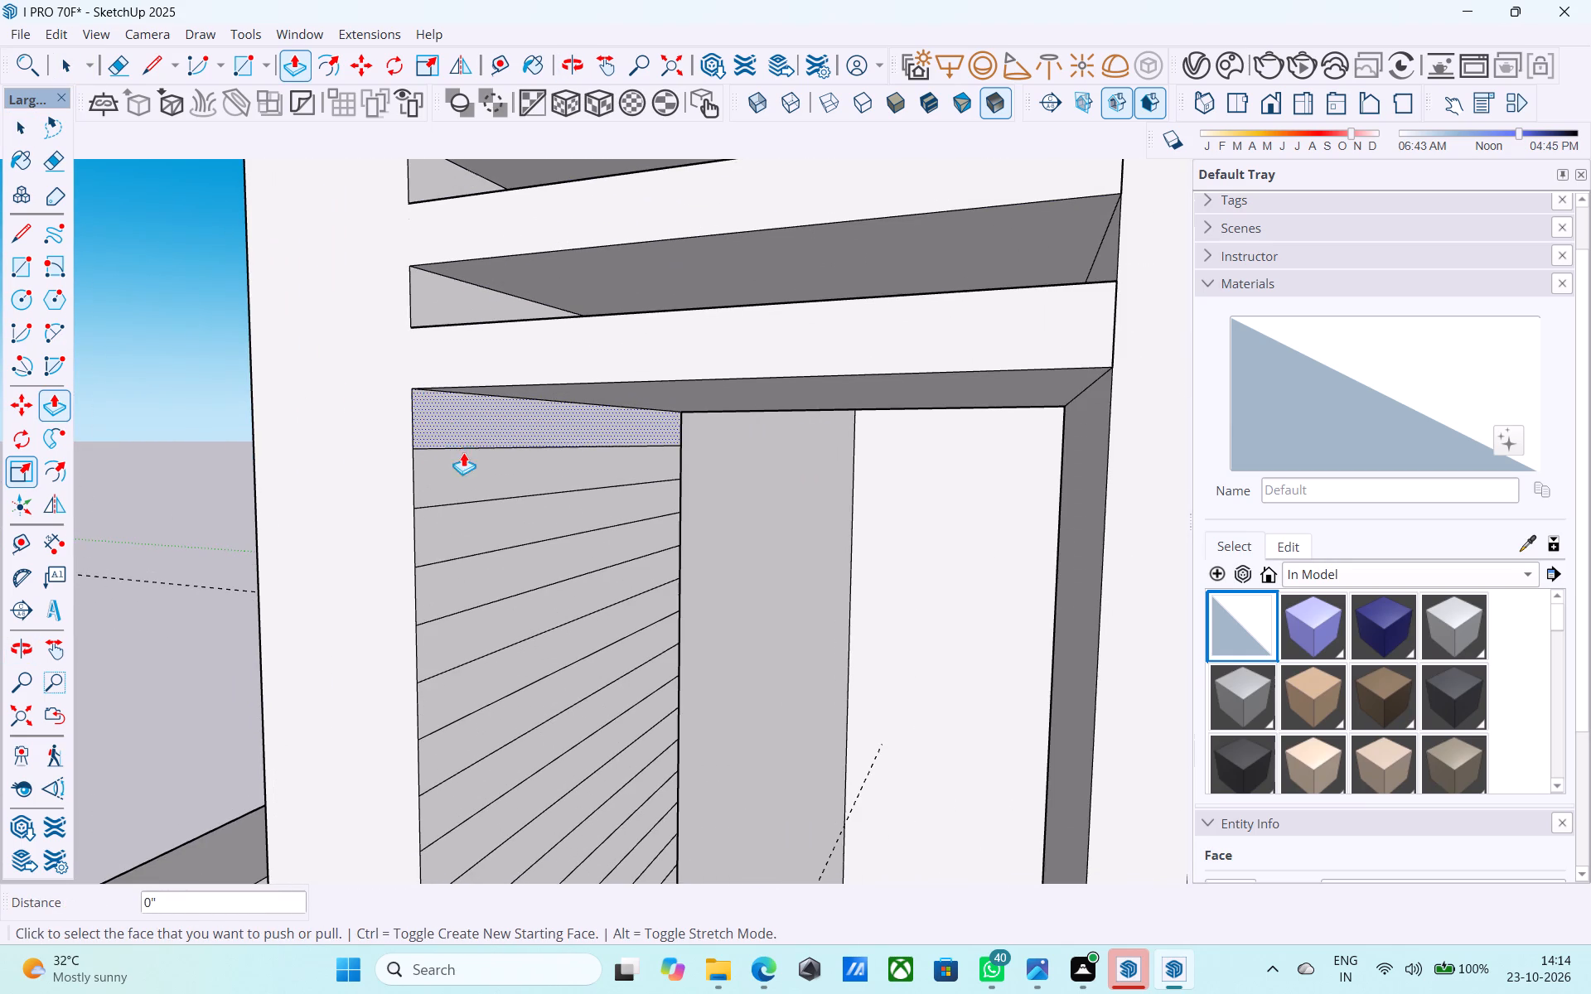
{"action": "double_click", "coordinate": [465, 454]}
Continue the louvres down the upper-middle part of the side wall, extruding alternate strips 2' 1 7/16" to the first post.
{"action": "scroll", "coordinate": [456, 277], "scroll_direction": "down", "scroll_amount": 11}
{"action": "scroll", "coordinate": [481, 397], "scroll_direction": "up", "scroll_amount": 8}
{"action": "double_click", "coordinate": [483, 397]}
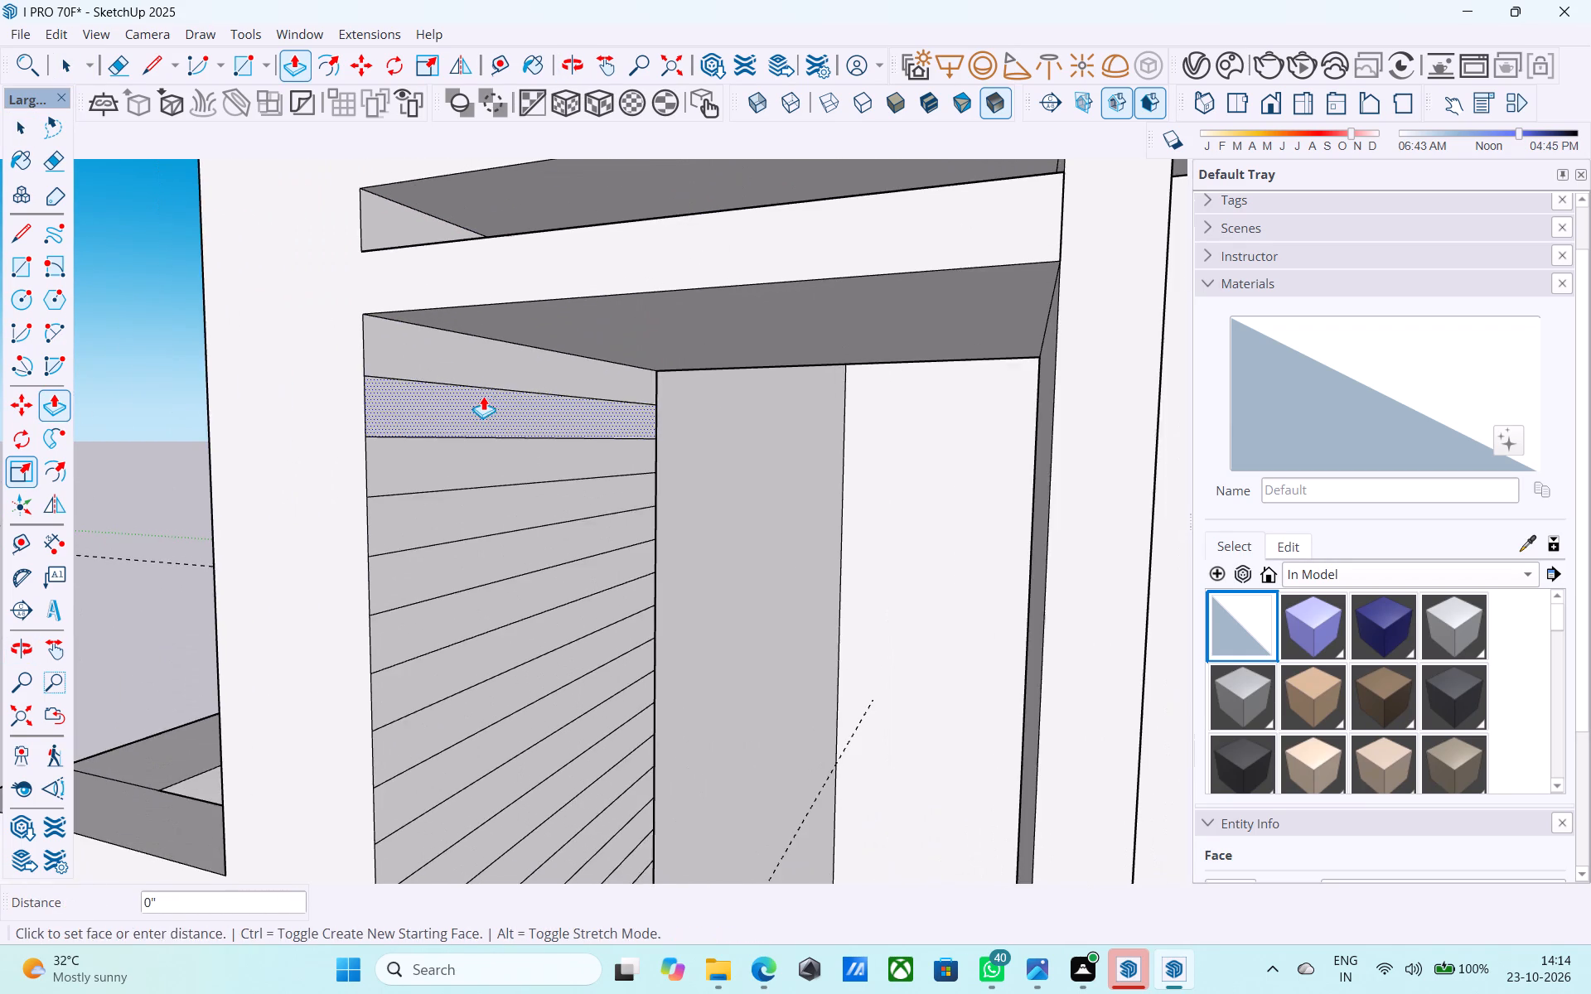
{"action": "scroll", "coordinate": [448, 270], "scroll_direction": "down", "scroll_amount": 12}
{"action": "scroll", "coordinate": [462, 337], "scroll_direction": "up", "scroll_amount": 8}
{"action": "double_click", "coordinate": [459, 376]}
{"action": "scroll", "coordinate": [462, 331], "scroll_direction": "down", "scroll_amount": 2}
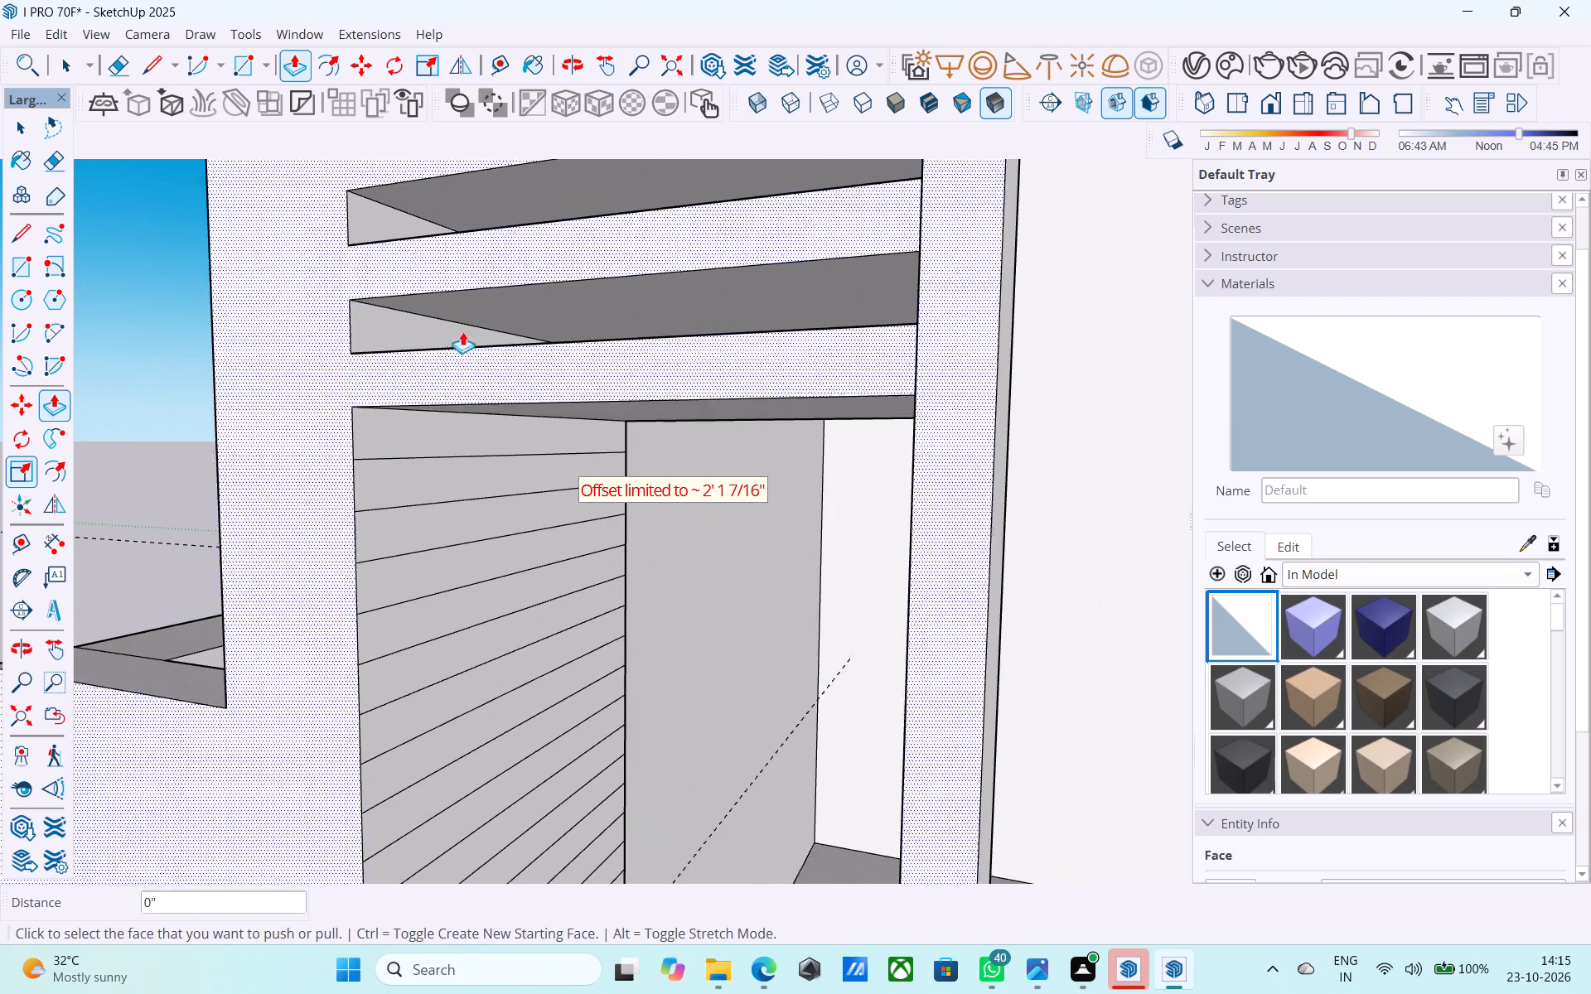
{"action": "scroll", "coordinate": [462, 331], "scroll_direction": "down", "scroll_amount": 8}
{"action": "scroll", "coordinate": [479, 400], "scroll_direction": "up", "scroll_amount": 8}
{"action": "double_click", "coordinate": [462, 374]}
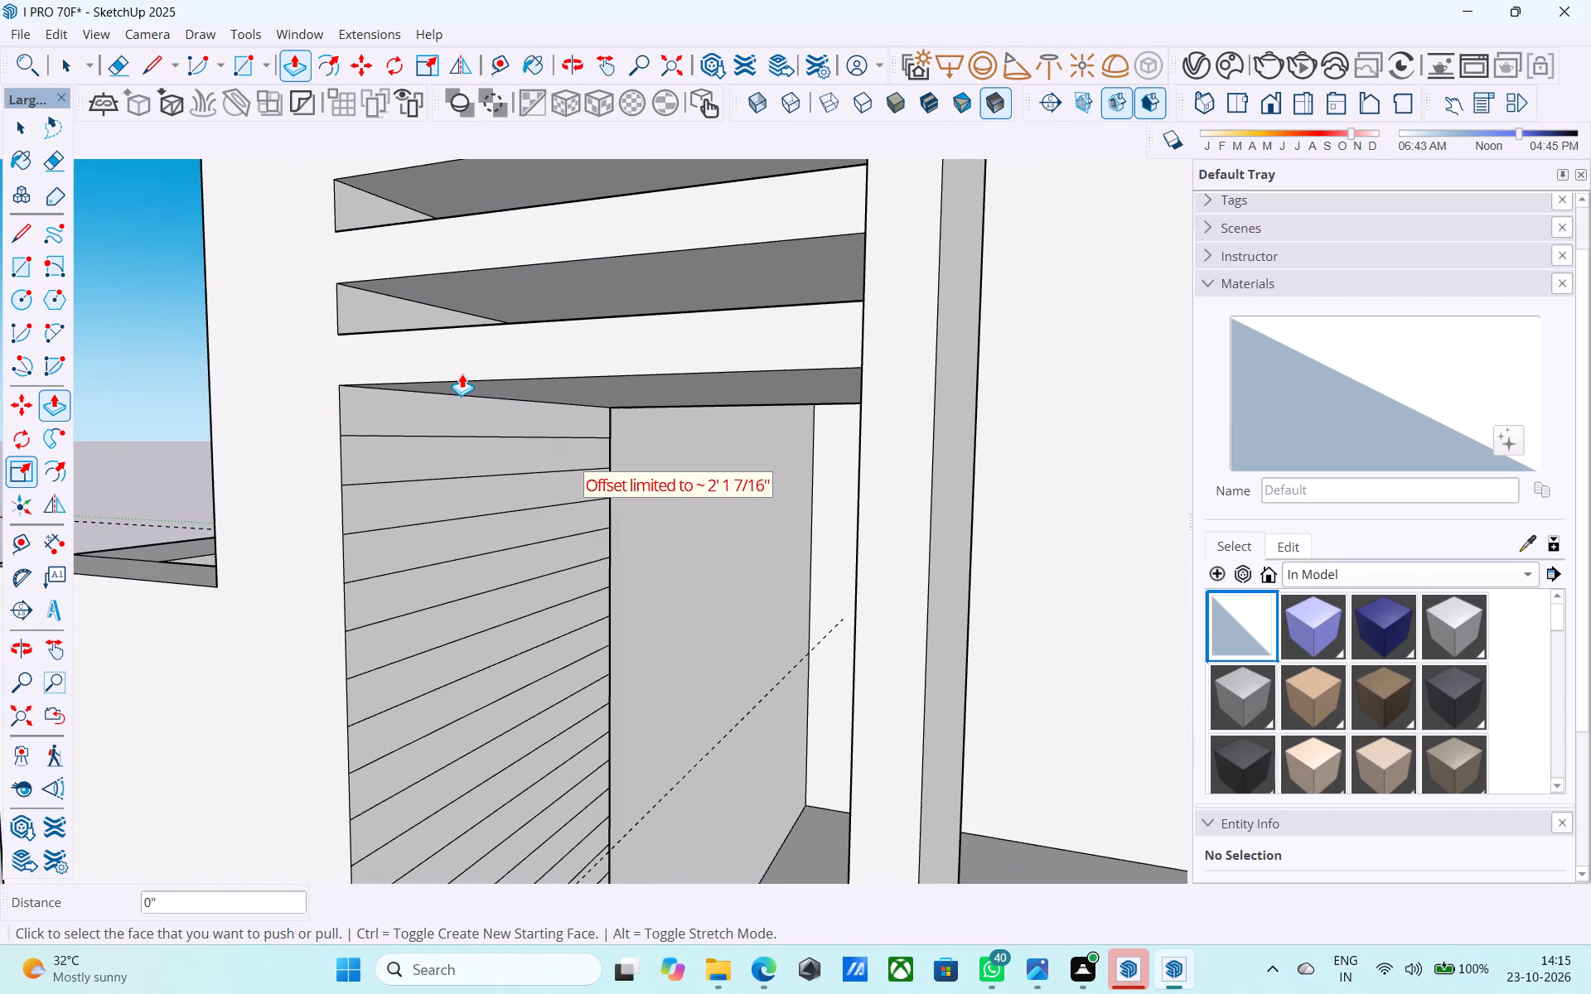
{"action": "scroll", "coordinate": [462, 374], "scroll_direction": "down", "scroll_amount": 7}
{"action": "scroll", "coordinate": [476, 441], "scroll_direction": "up", "scroll_amount": 5}
{"action": "double_click", "coordinate": [462, 404]}
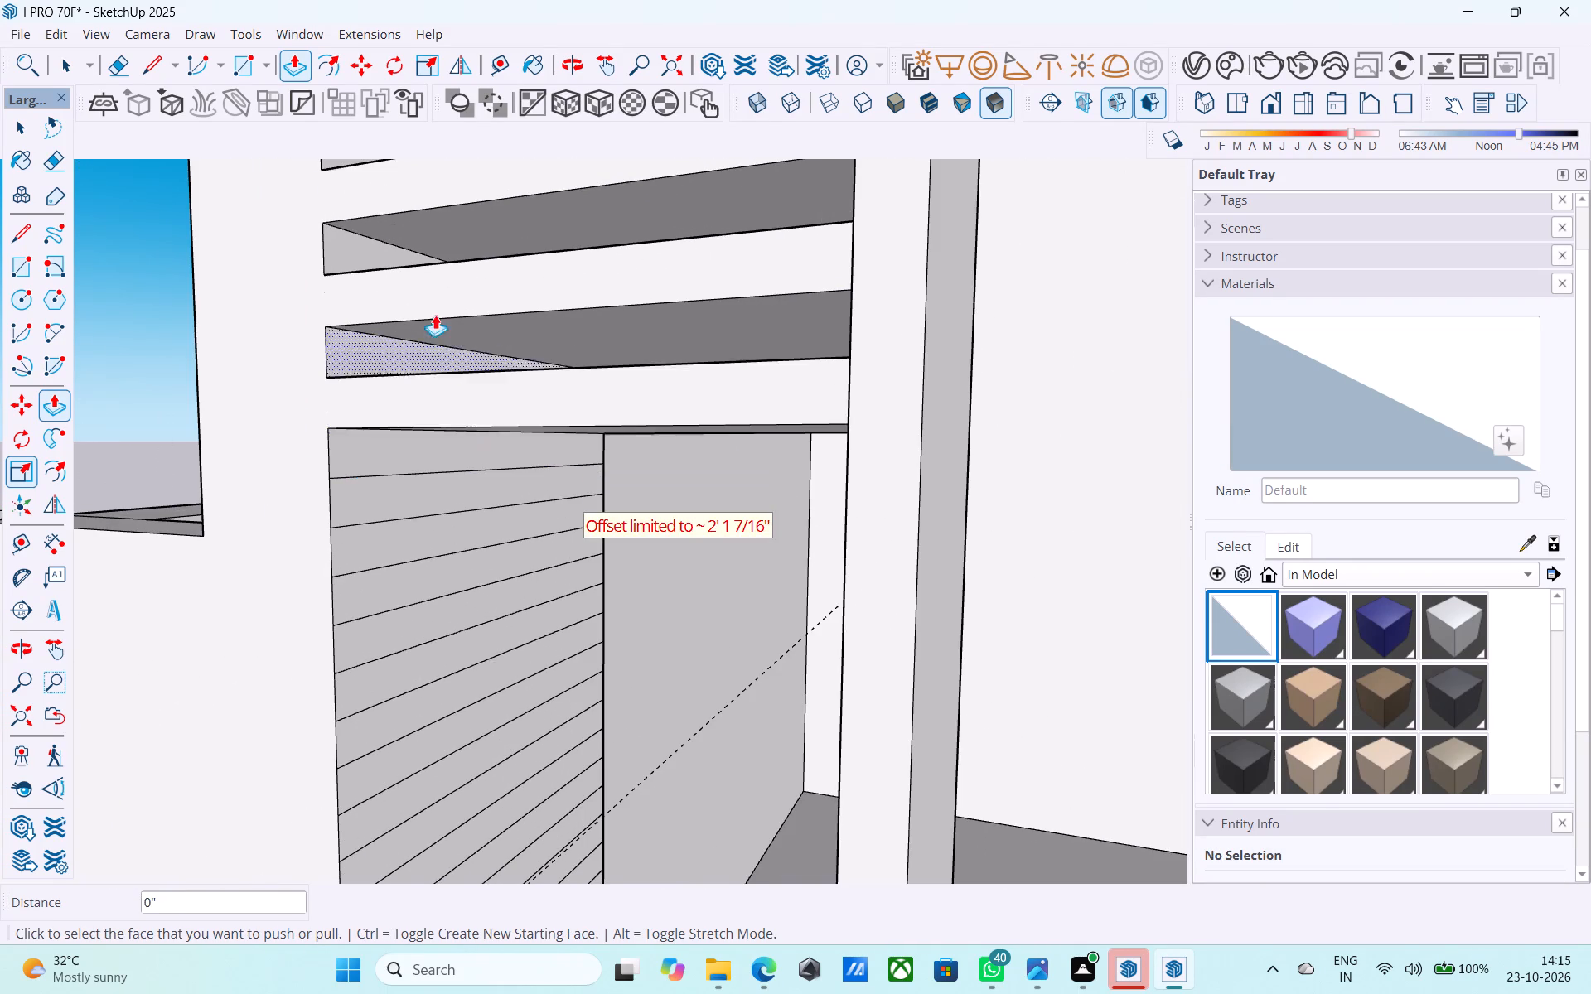
Extrude alternate strips in the side wall's lower-middle part by the same 2' 1 7/16" to reach the first post.
{"action": "scroll", "coordinate": [430, 301], "scroll_direction": "down", "scroll_amount": 7}
{"action": "scroll", "coordinate": [464, 482], "scroll_direction": "up", "scroll_amount": 7}
{"action": "double_click", "coordinate": [401, 346]}
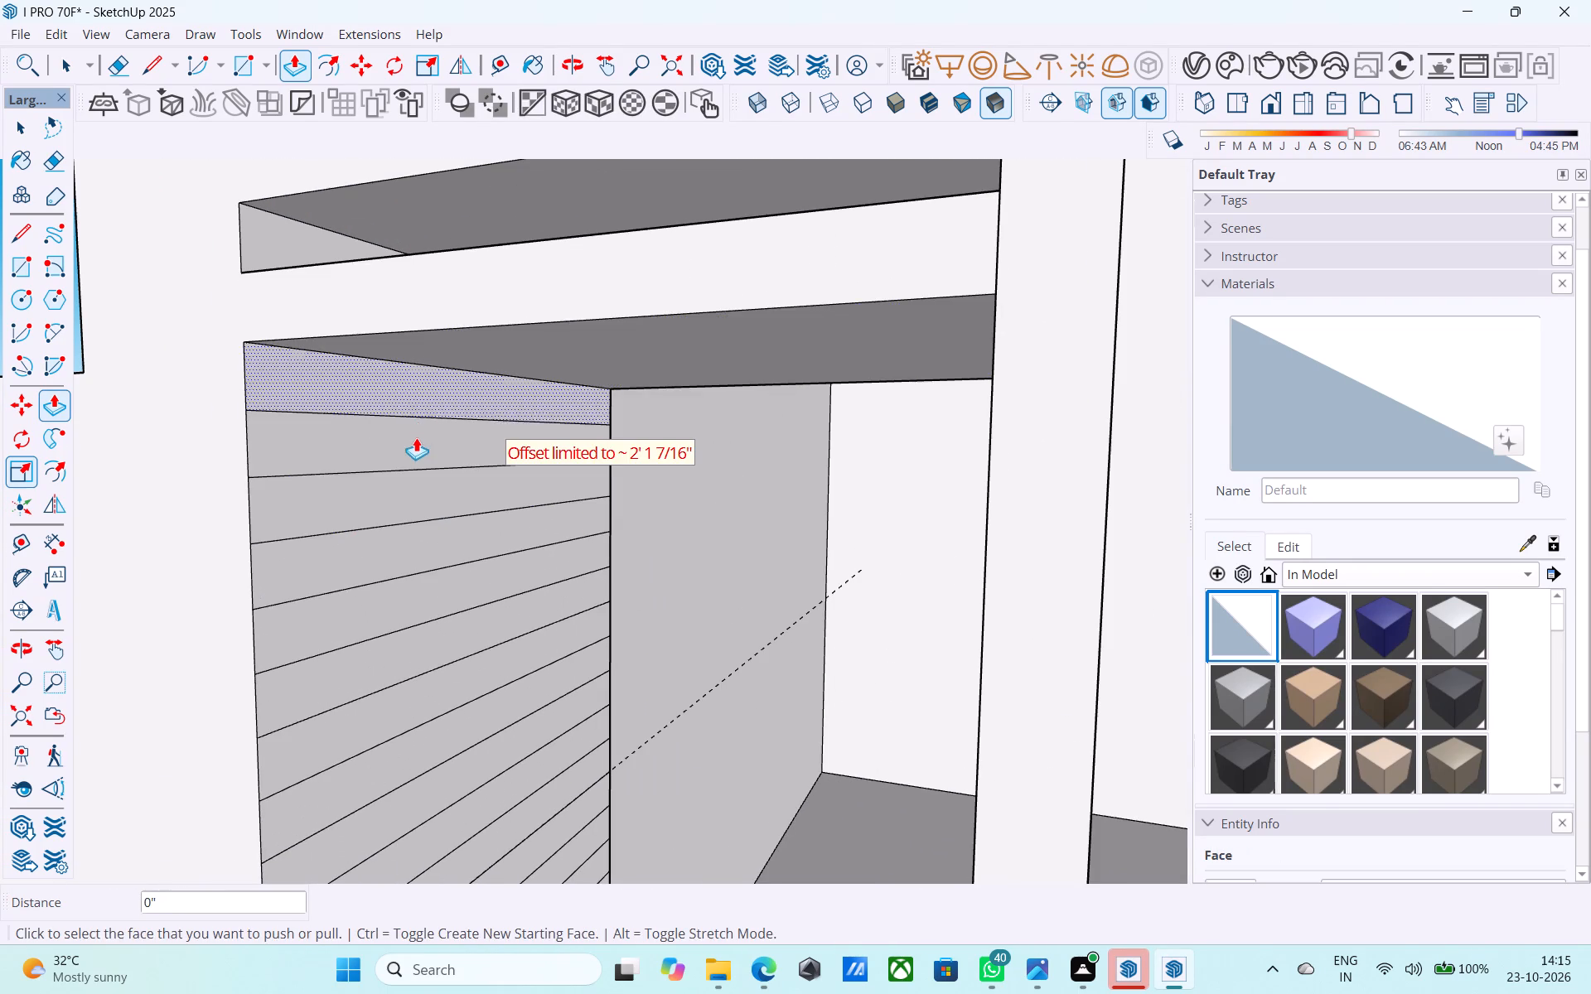
{"action": "double_click", "coordinate": [416, 437]}
{"action": "scroll", "coordinate": [445, 268], "scroll_direction": "down", "scroll_amount": 11}
{"action": "scroll", "coordinate": [460, 356], "scroll_direction": "up", "scroll_amount": 9}
{"action": "double_click", "coordinate": [409, 427]}
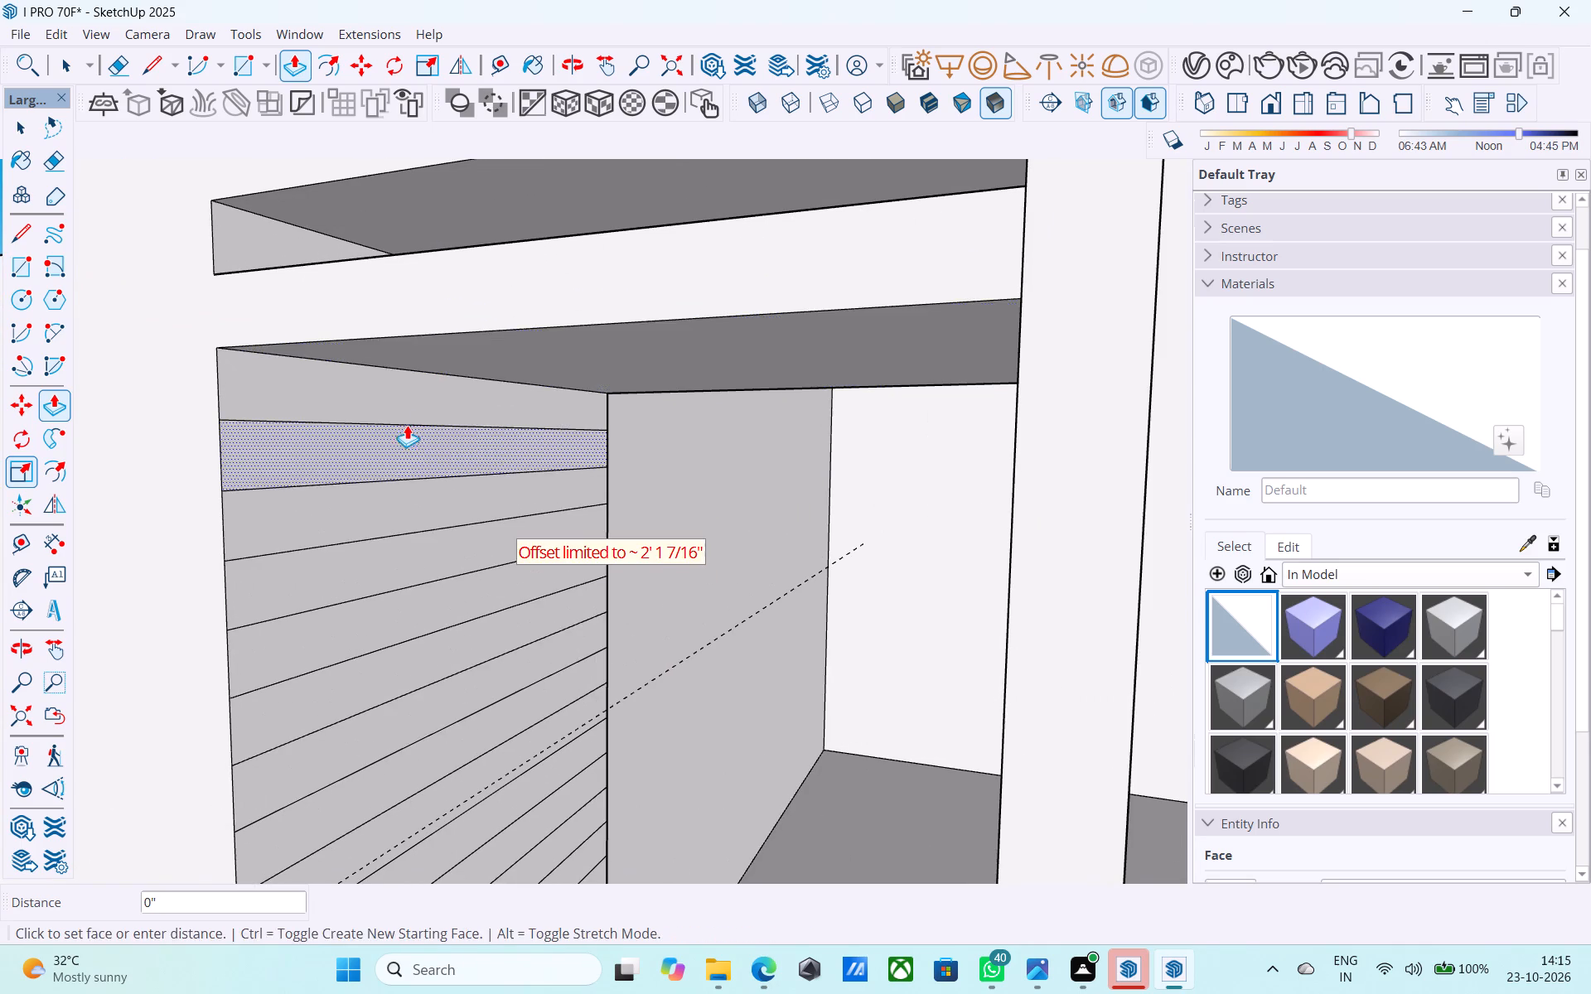
{"action": "scroll", "coordinate": [428, 300], "scroll_direction": "down", "scroll_amount": 12}
{"action": "scroll", "coordinate": [424, 409], "scroll_direction": "up", "scroll_amount": 9}
{"action": "double_click", "coordinate": [418, 399]}
{"action": "scroll", "coordinate": [433, 329], "scroll_direction": "down", "scroll_amount": 9}
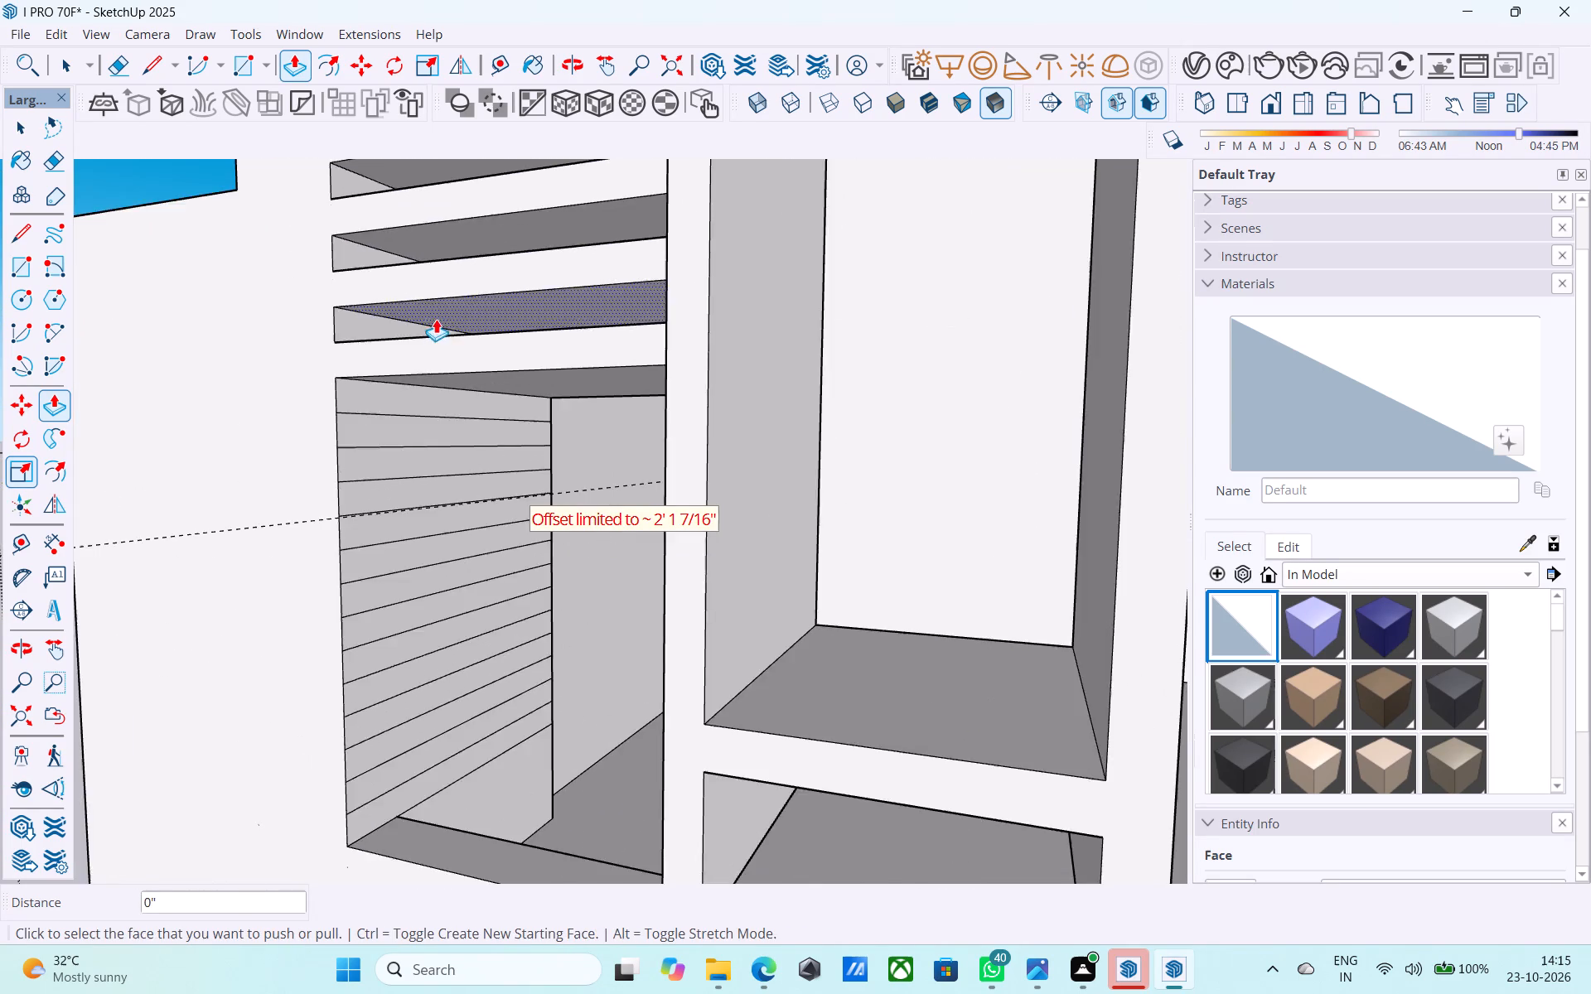
{"action": "scroll", "coordinate": [436, 319], "scroll_direction": "down", "scroll_amount": 2}
{"action": "scroll", "coordinate": [435, 378], "scroll_direction": "up", "scroll_amount": 7}
{"action": "double_click", "coordinate": [422, 391]}
Extrude the alternate strips near the base of the side wall by 2' 1 7/16" to the first post.
{"action": "scroll", "coordinate": [476, 232], "scroll_direction": "down", "scroll_amount": 11}
{"action": "middle_click_drag", "start_coordinate": [490, 305], "coordinate": [424, 382]}
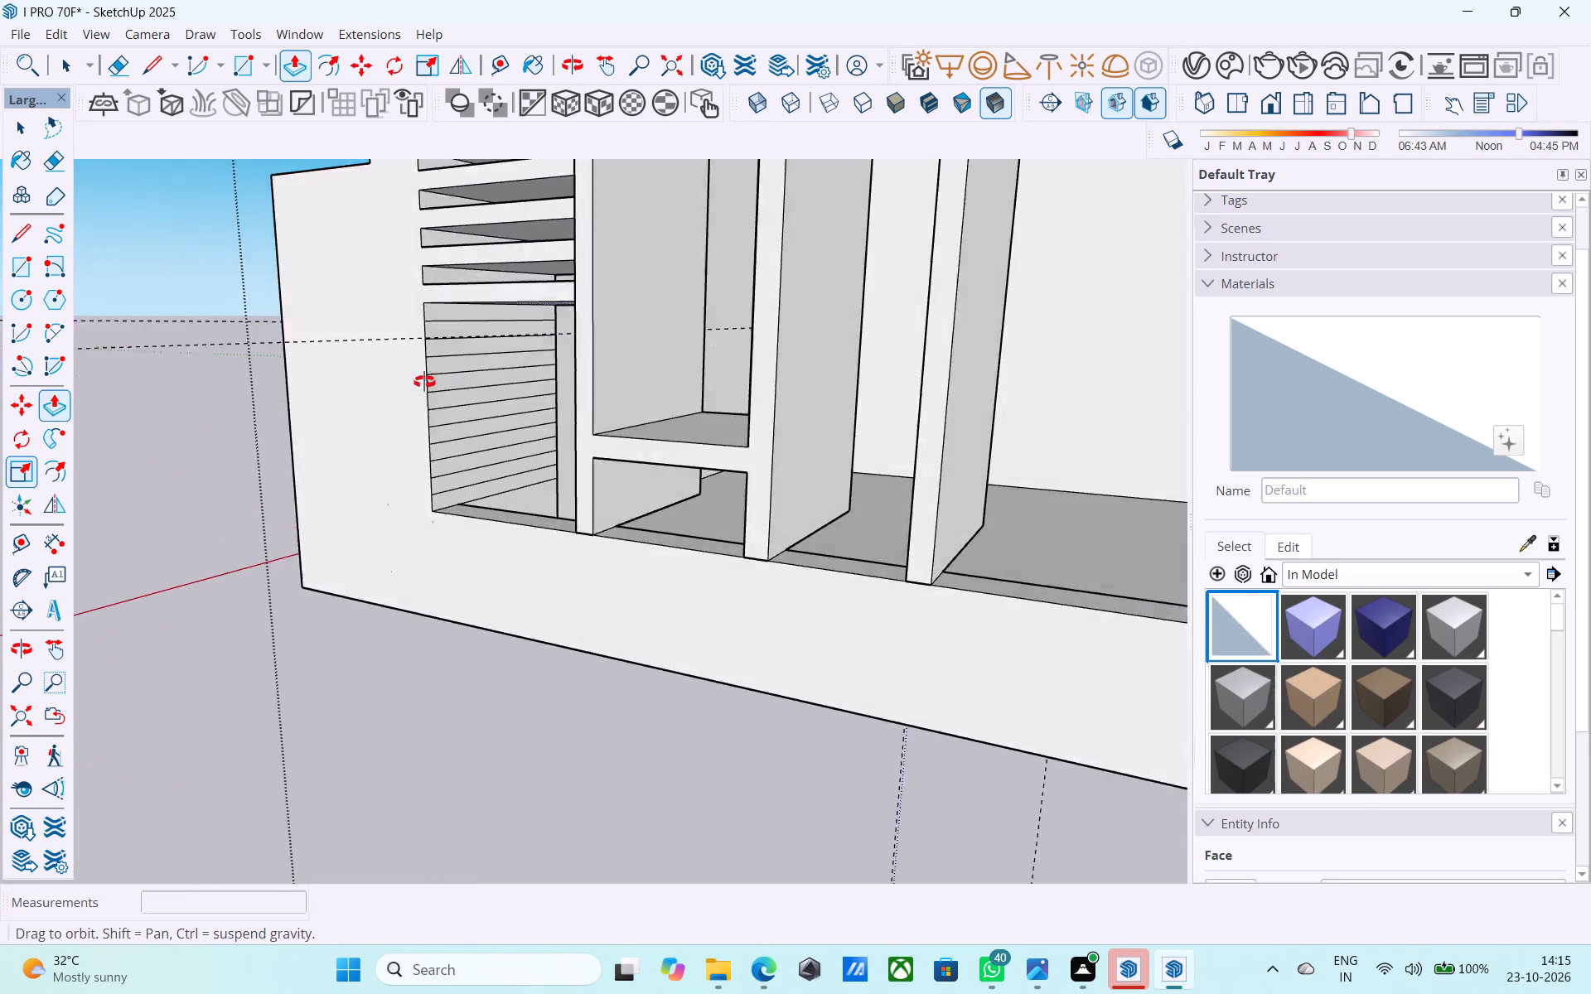
{"action": "middle_click_drag", "start_coordinate": [424, 382], "coordinate": [423, 384]}
{"action": "scroll", "coordinate": [422, 385], "scroll_direction": "up", "scroll_amount": 6}
{"action": "double_click", "coordinate": [490, 282]}
{"action": "scroll", "coordinate": [493, 309], "scroll_direction": "up", "scroll_amount": 5}
{"action": "double_click", "coordinate": [486, 344]}
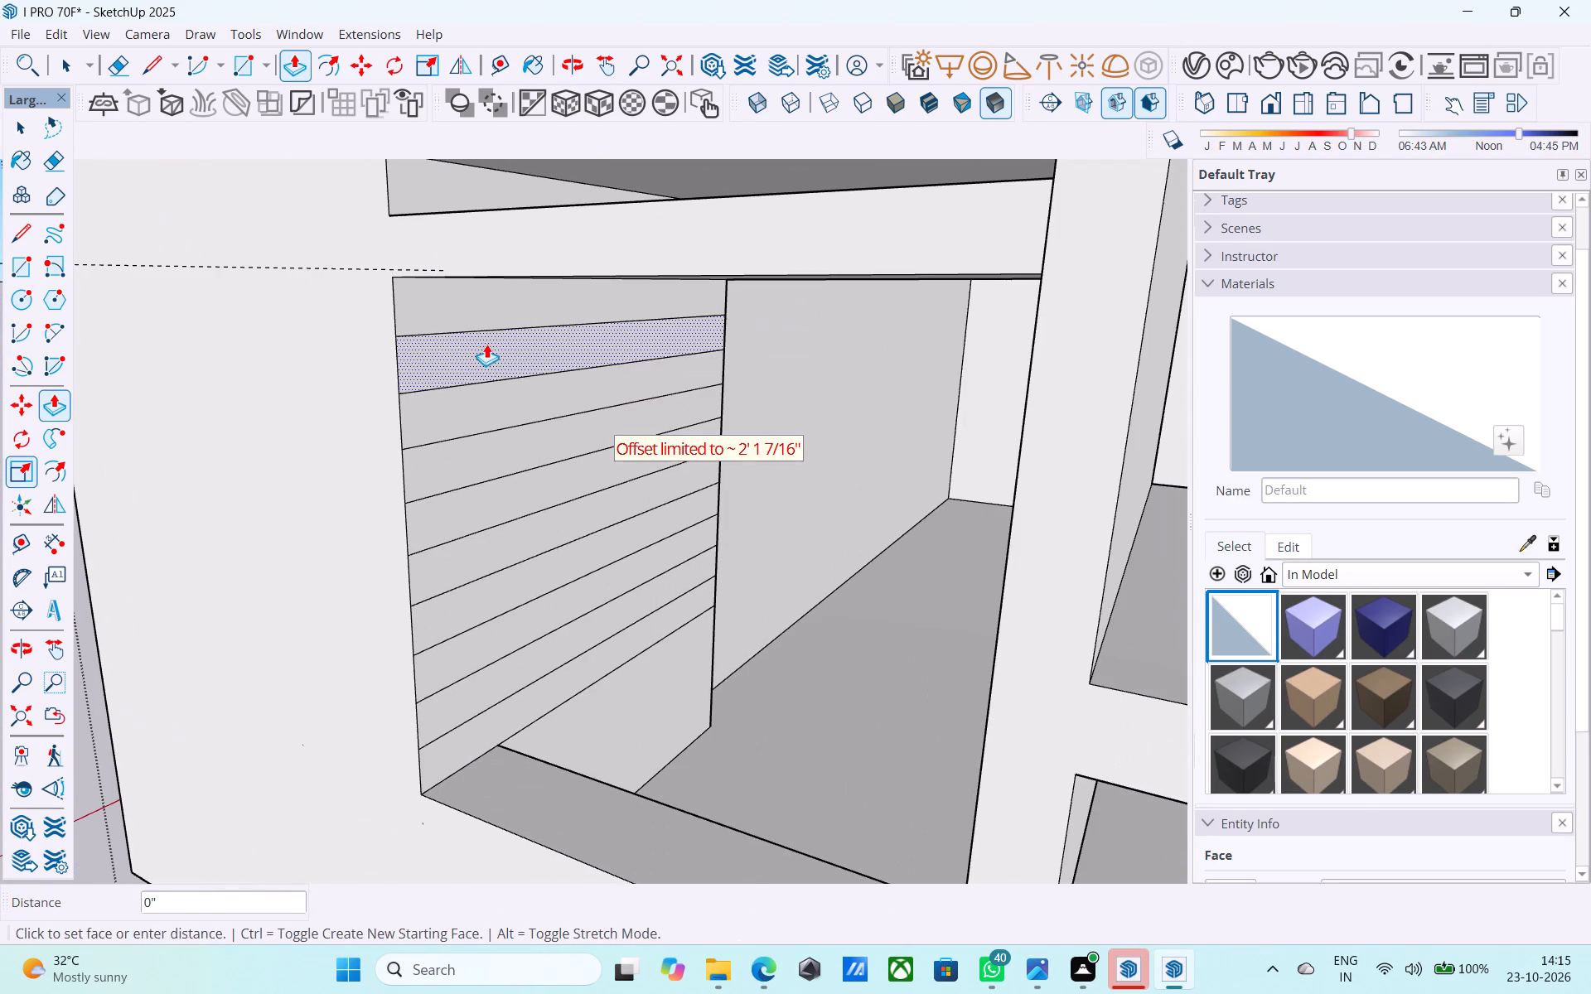
{"action": "double_click", "coordinate": [490, 452]}
{"action": "scroll", "coordinate": [516, 328], "scroll_direction": "down", "scroll_amount": 7}
{"action": "scroll", "coordinate": [531, 476], "scroll_direction": "up", "scroll_amount": 6}
{"action": "double_click", "coordinate": [486, 424]}
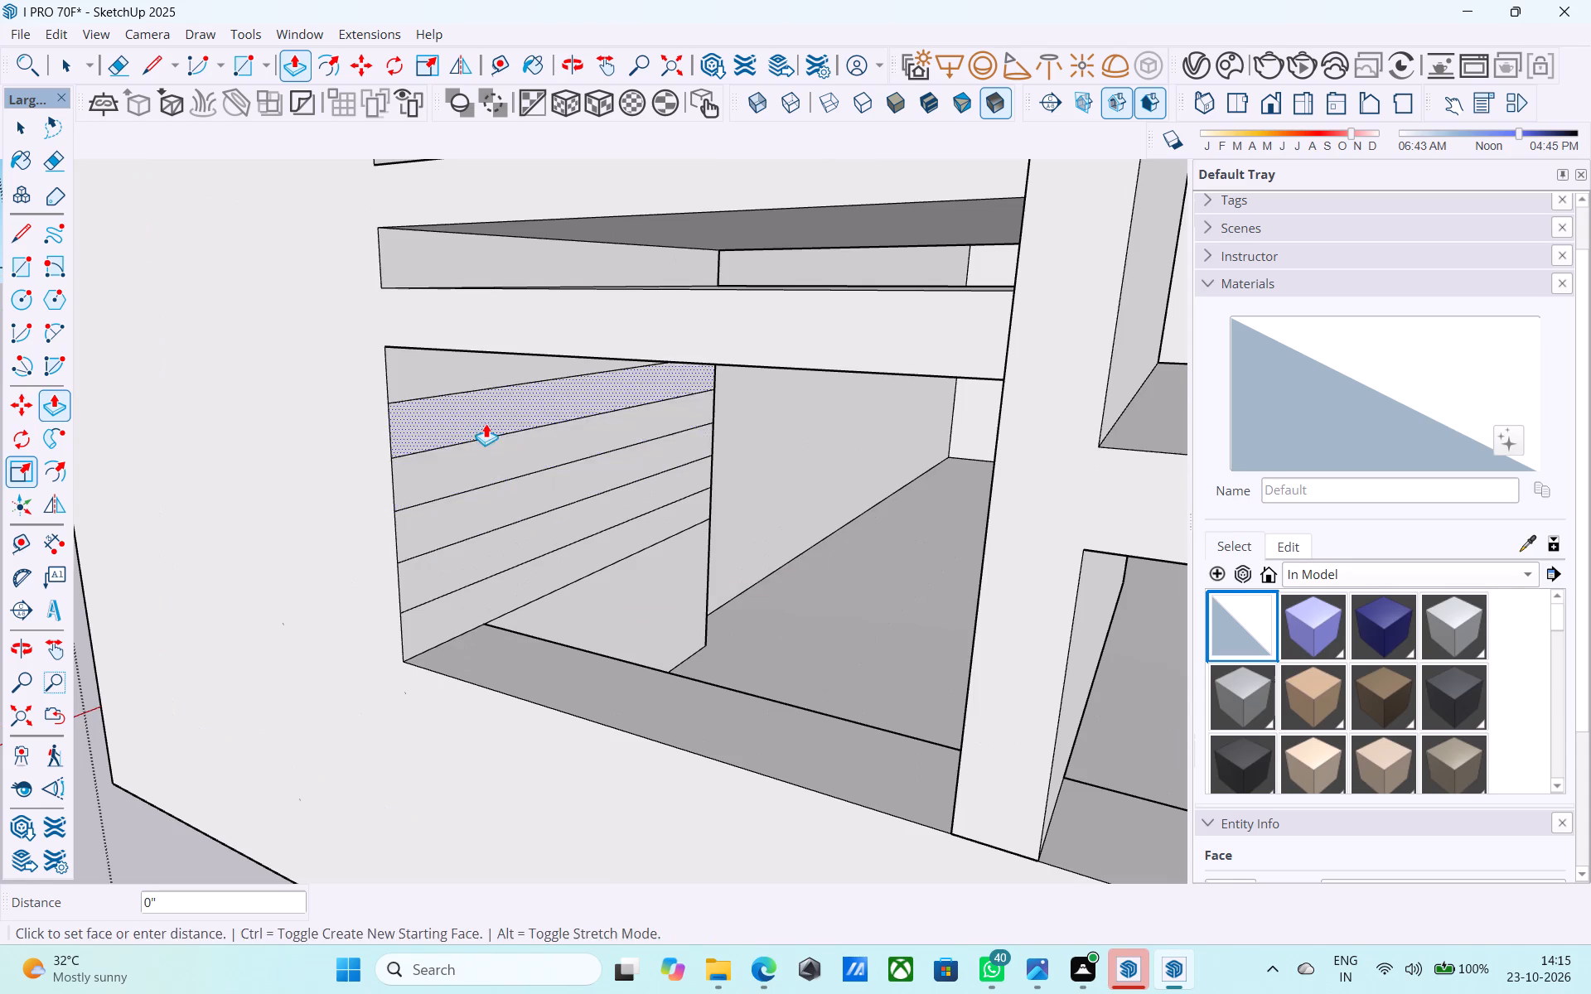
{"action": "scroll", "coordinate": [499, 270], "scroll_direction": "down", "scroll_amount": 6}
{"action": "scroll", "coordinate": [518, 404], "scroll_direction": "up", "scroll_amount": 6}
{"action": "double_click", "coordinate": [507, 414]}
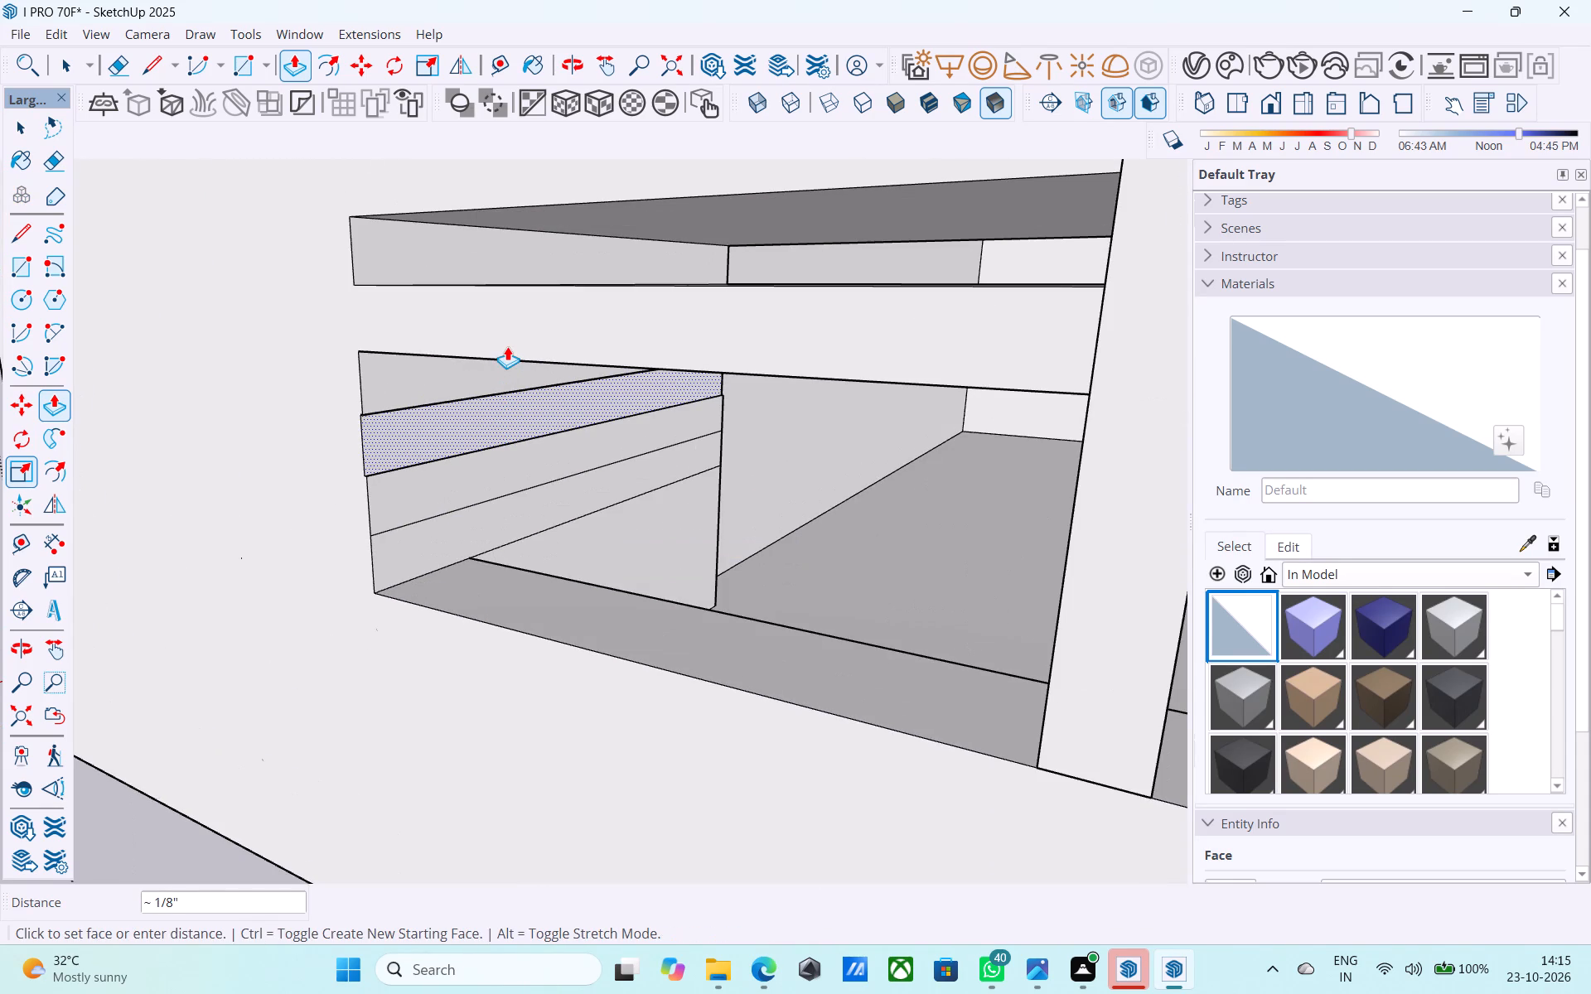
Undo and redo the last louvre extrusion, and extrude the next alternate strip near the base about 2' 1 7/16" to the first post.
{"action": "key", "text": "ctrl+z"}
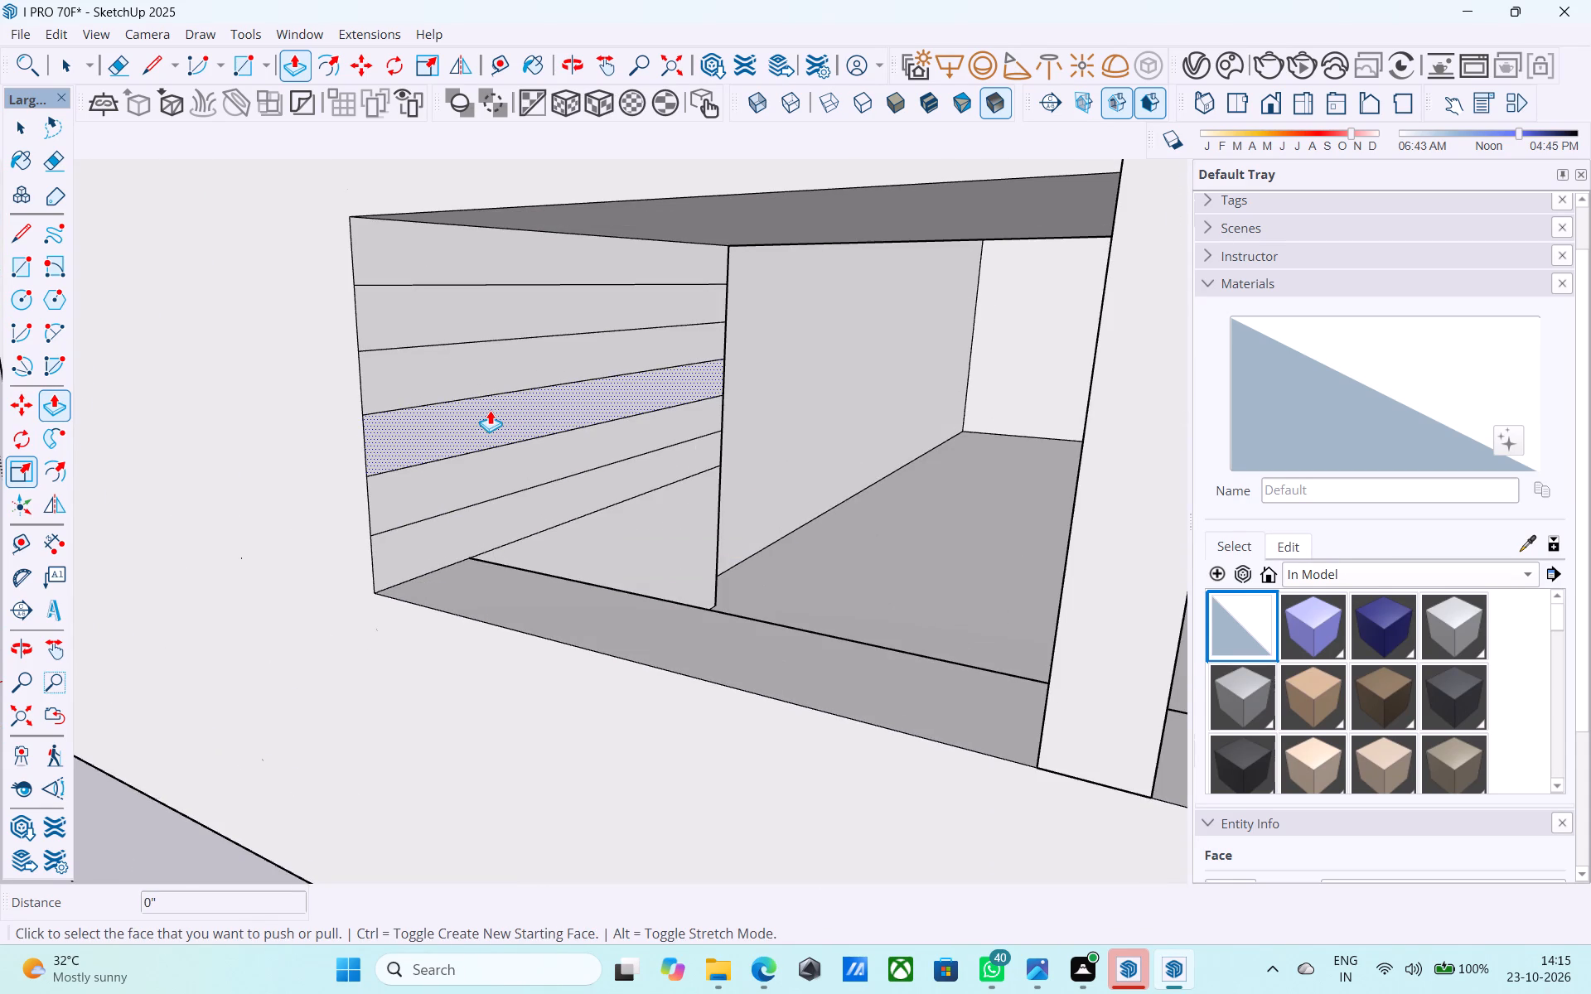
{"action": "key", "text": "ctrl+y"}
{"action": "key", "text": "space"}
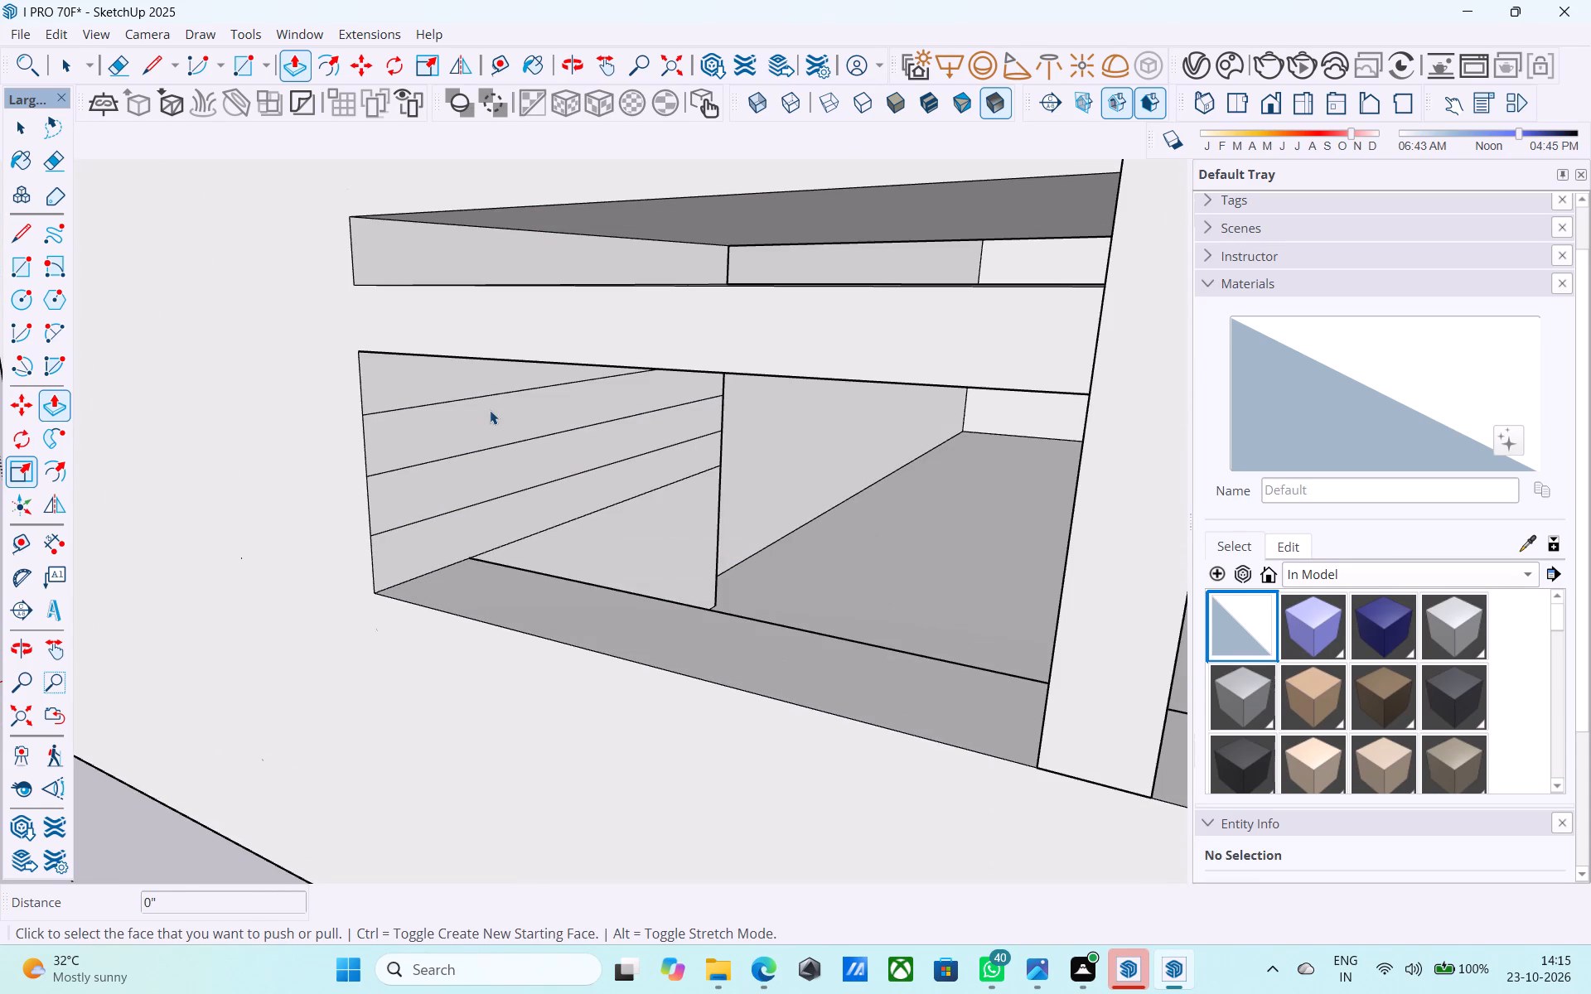
{"action": "left_click", "coordinate": [490, 409]}
{"action": "key", "text": "p"}
{"action": "left_click", "coordinate": [498, 424]}
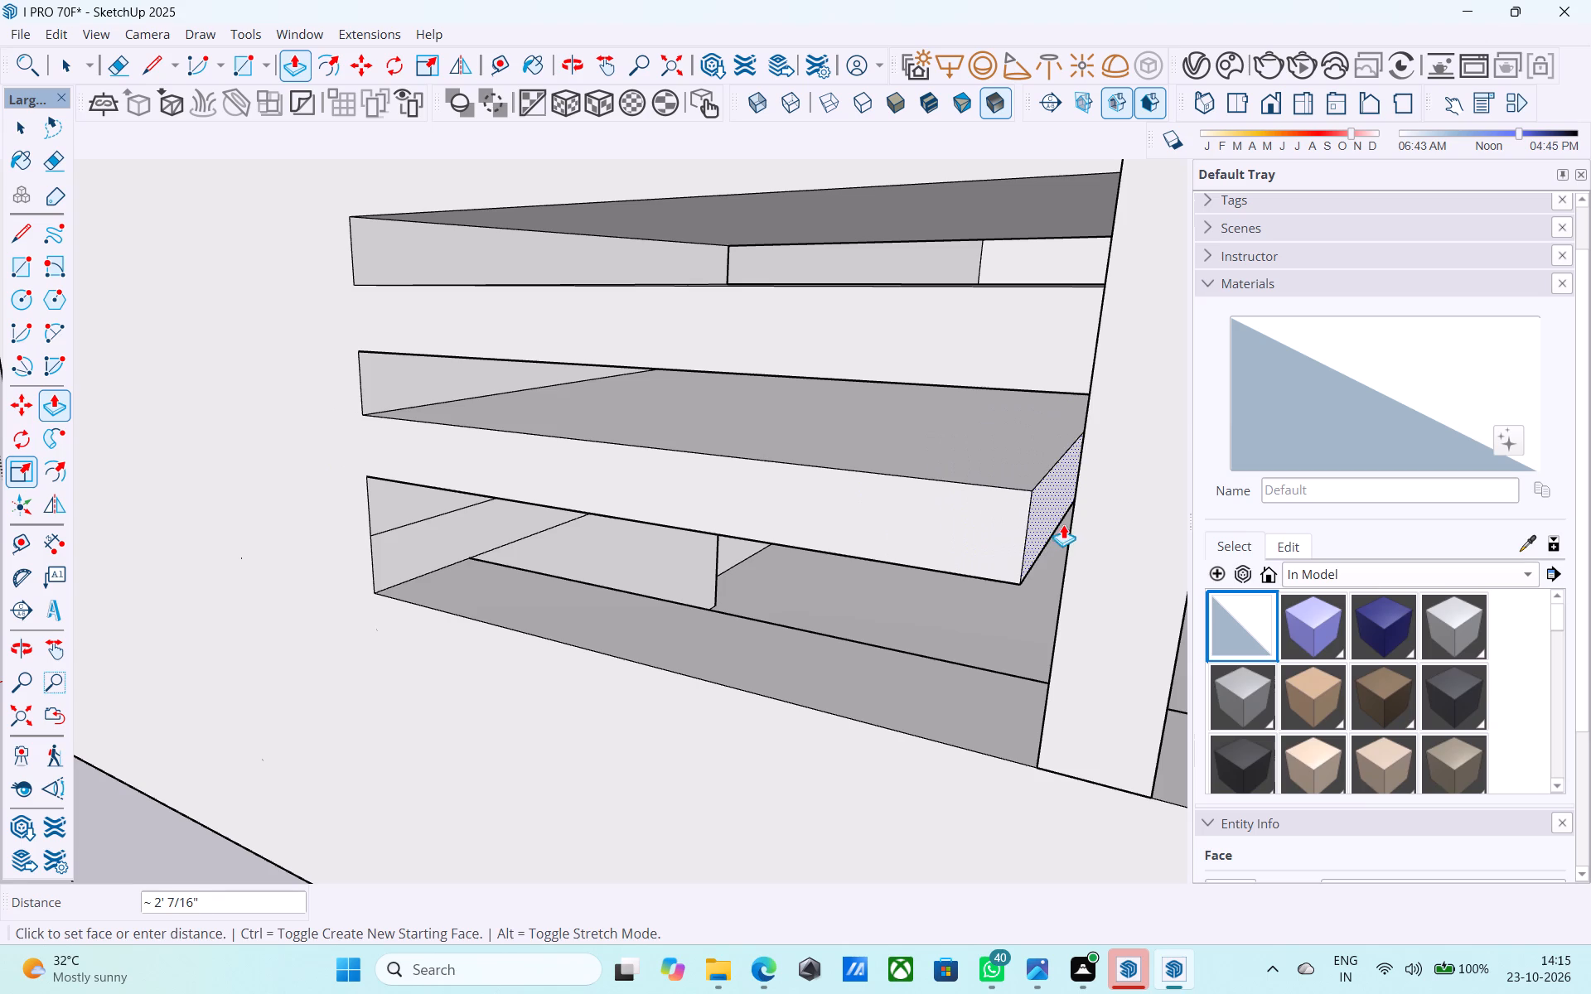
{"action": "left_click", "coordinate": [1072, 529]}
{"action": "middle_click_drag", "start_coordinate": [561, 533], "coordinate": [544, 510]}
{"action": "scroll", "coordinate": [484, 536], "scroll_direction": "up", "scroll_amount": 3}
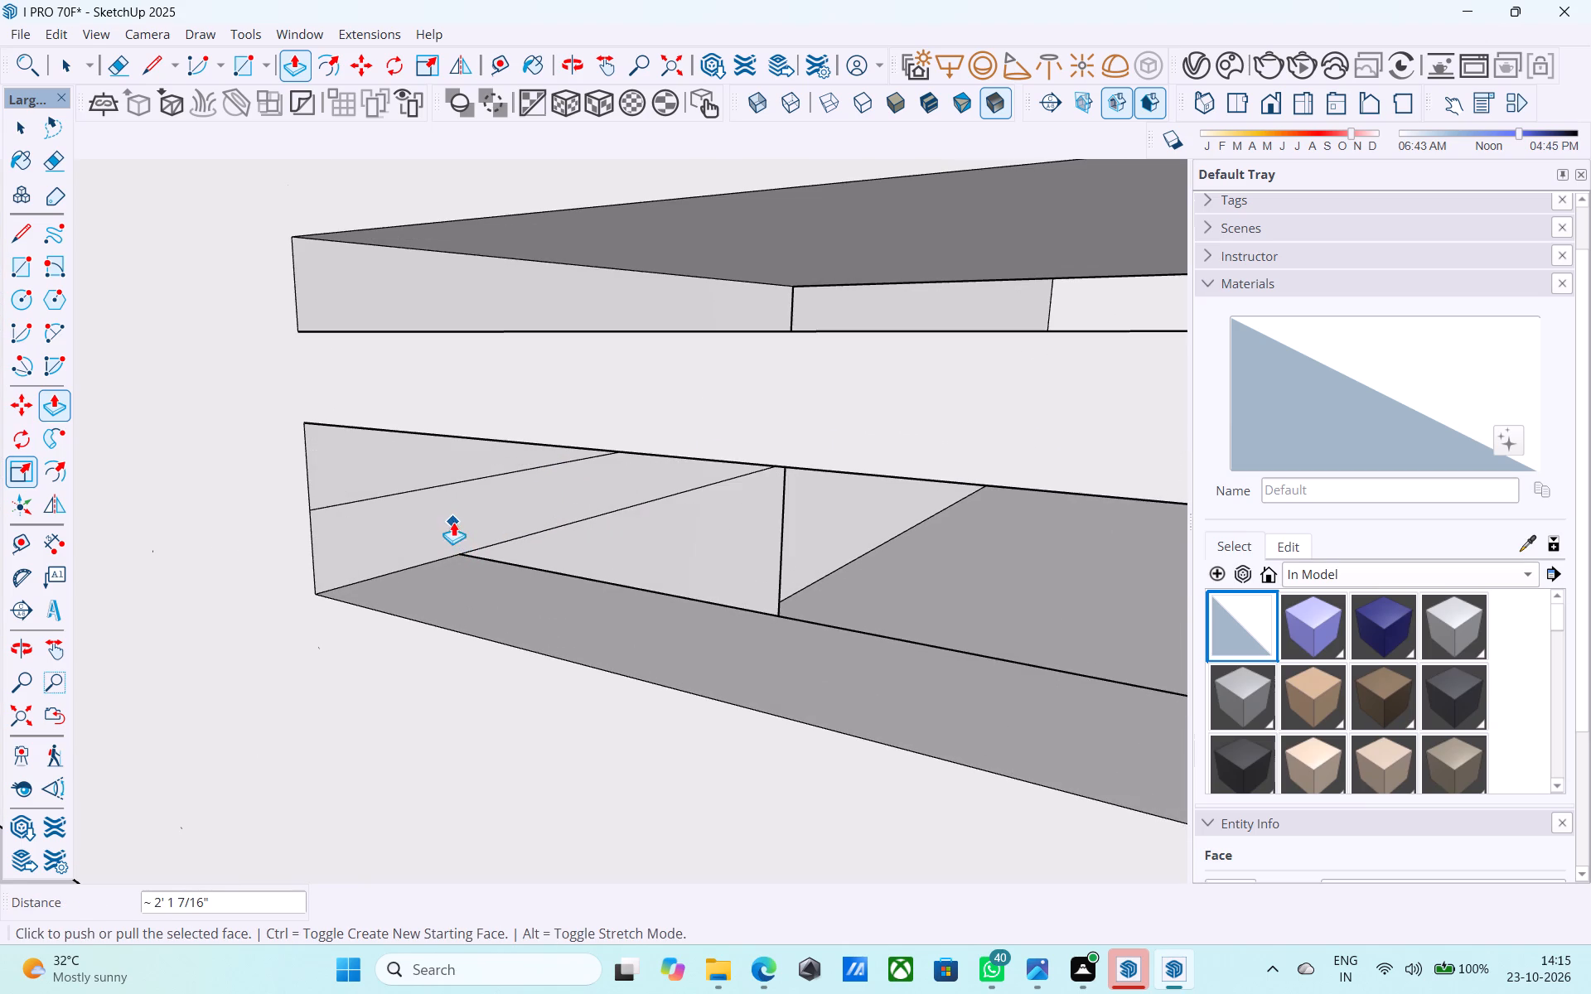
{"action": "key", "text": "space"}
Examine the louvred opening within the tower's ground-floor front and the adjoining balcony side of the building.
{"action": "scroll", "coordinate": [445, 512], "scroll_direction": "down", "scroll_amount": 16}
{"action": "middle_click_drag", "start_coordinate": [476, 543], "coordinate": [813, 581]}
{"action": "scroll", "coordinate": [820, 561], "scroll_direction": "down", "scroll_amount": 6}
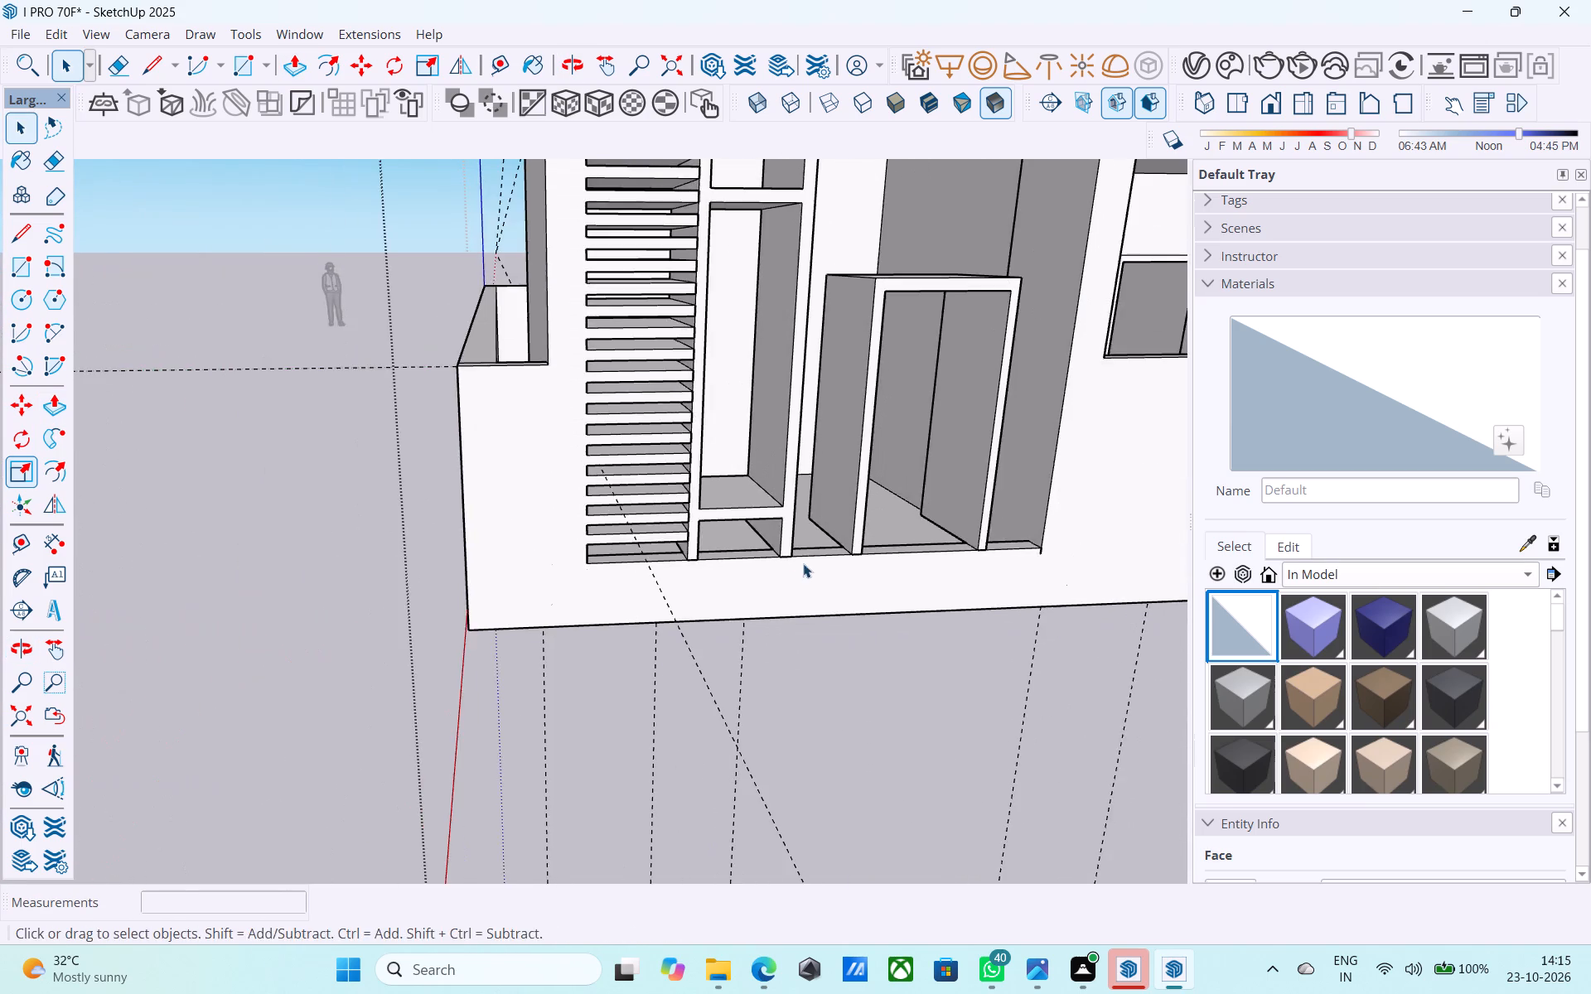
{"action": "middle_click", "coordinate": [803, 563]}
{"action": "scroll", "coordinate": [804, 564], "scroll_direction": "down", "scroll_amount": 1}
{"action": "scroll", "coordinate": [733, 570], "scroll_direction": "up", "scroll_amount": 1}
{"action": "scroll", "coordinate": [728, 582], "scroll_direction": "down", "scroll_amount": 5}
{"action": "middle_click_drag", "start_coordinate": [709, 626], "coordinate": [908, 536]}
{"action": "scroll", "coordinate": [908, 536], "scroll_direction": "down", "scroll_amount": 7}
{"action": "middle_click_drag", "start_coordinate": [704, 558], "coordinate": [444, 583]}
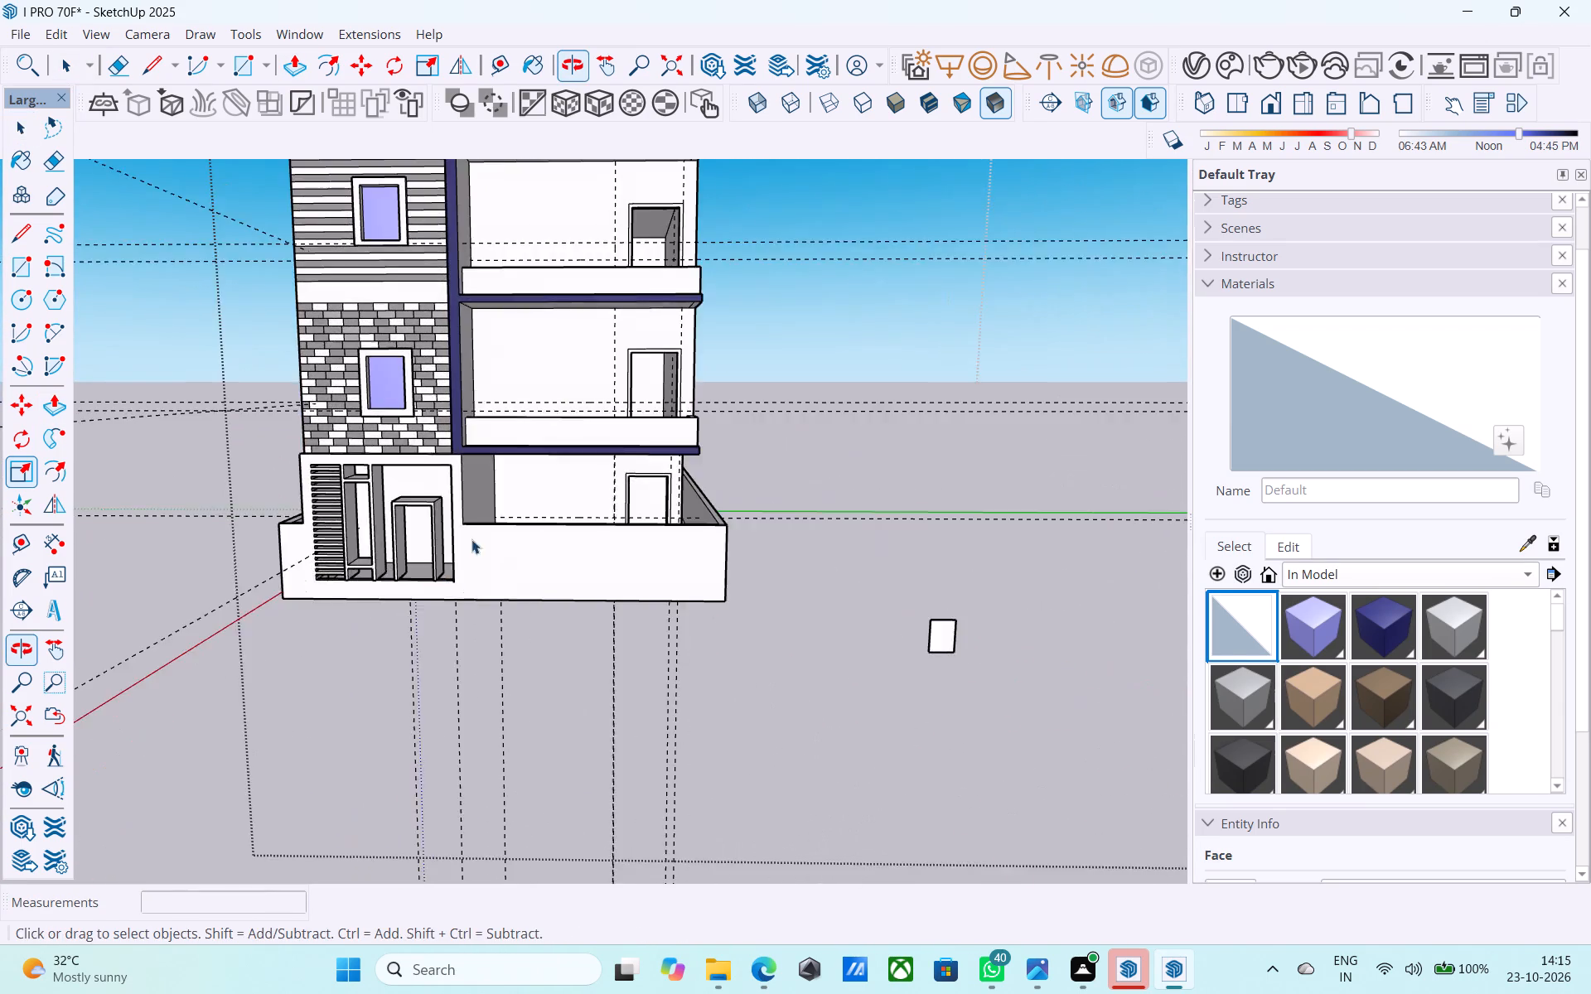
{"action": "scroll", "coordinate": [501, 515], "scroll_direction": "up", "scroll_amount": 1}
{"action": "scroll", "coordinate": [501, 515], "scroll_direction": "down", "scroll_amount": 1}
{"action": "scroll", "coordinate": [501, 515], "scroll_direction": "up", "scroll_amount": 4}
{"action": "middle_click_drag", "start_coordinate": [434, 493], "coordinate": [476, 488]}
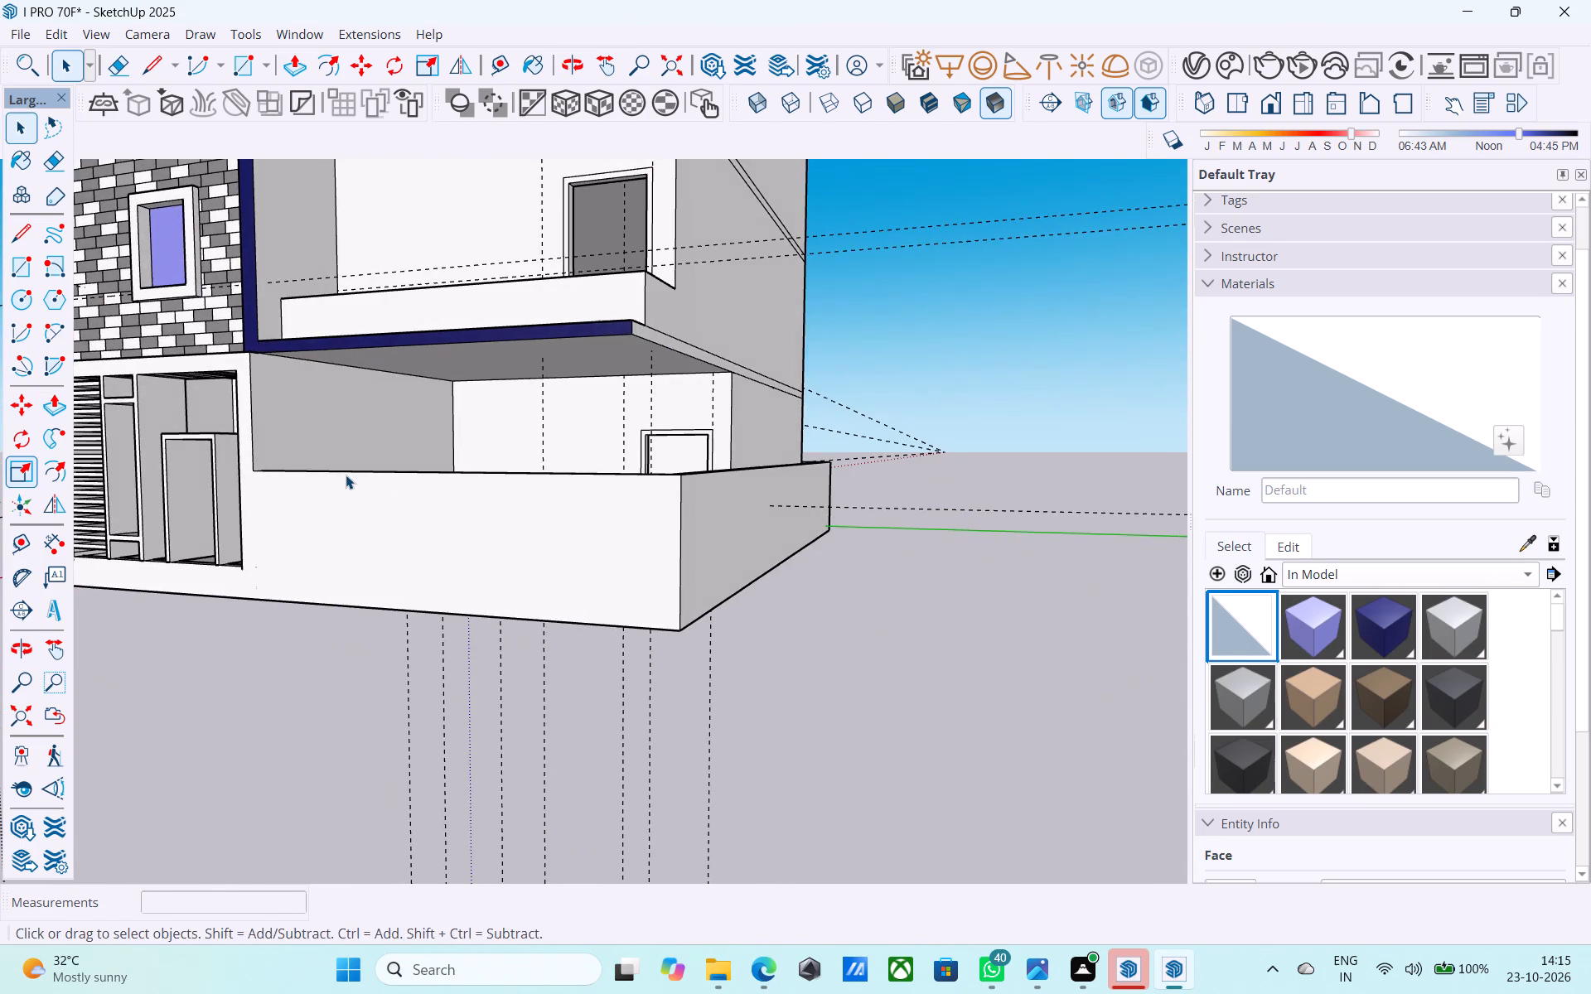
Copy the top edge of the second post's door-side face about 8' 4" down to its base, dividing the distance into 40 equal spaces.
{"action": "middle_click_drag", "start_coordinate": [346, 473], "coordinate": [750, 538], "text": "shift"}
{"action": "scroll", "coordinate": [527, 524], "scroll_direction": "up", "scroll_amount": 7}
{"action": "middle_click_drag", "start_coordinate": [534, 538], "coordinate": [504, 468]}
{"action": "scroll", "coordinate": [506, 461], "scroll_direction": "up", "scroll_amount": 4}
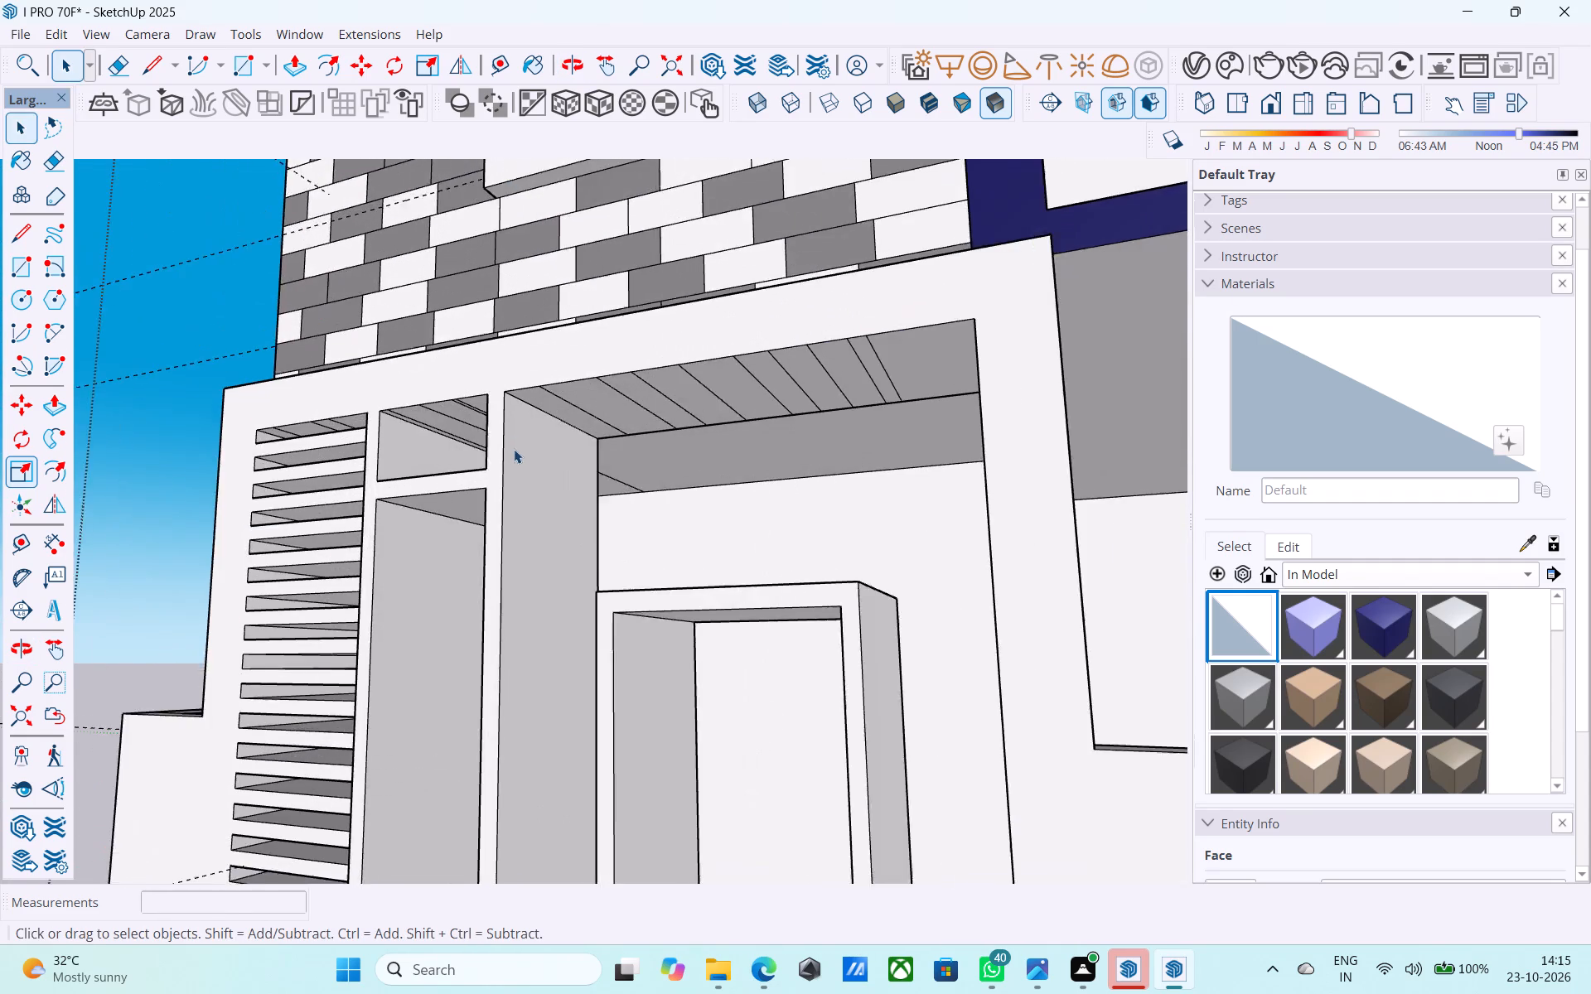
{"action": "scroll", "coordinate": [514, 449], "scroll_direction": "up", "scroll_amount": 4}
{"action": "left_click", "coordinate": [525, 387]}
{"action": "key", "text": "m"}
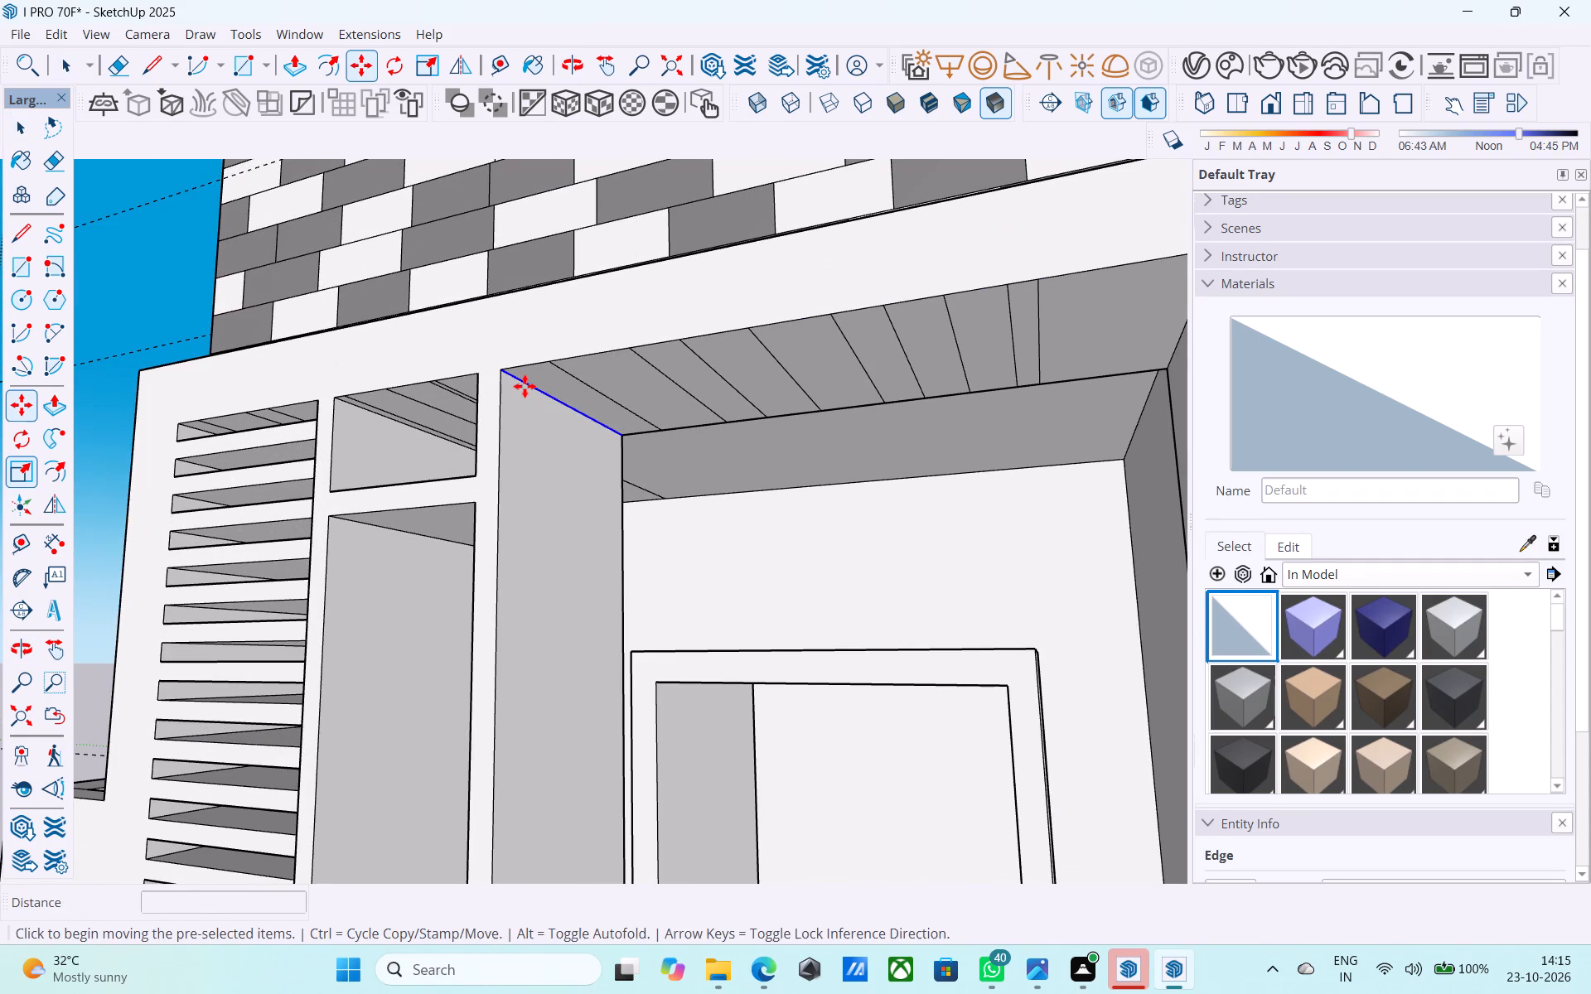
{"action": "left_click", "coordinate": [507, 374]}
{"action": "scroll", "coordinate": [509, 373], "scroll_direction": "down", "scroll_amount": 11}
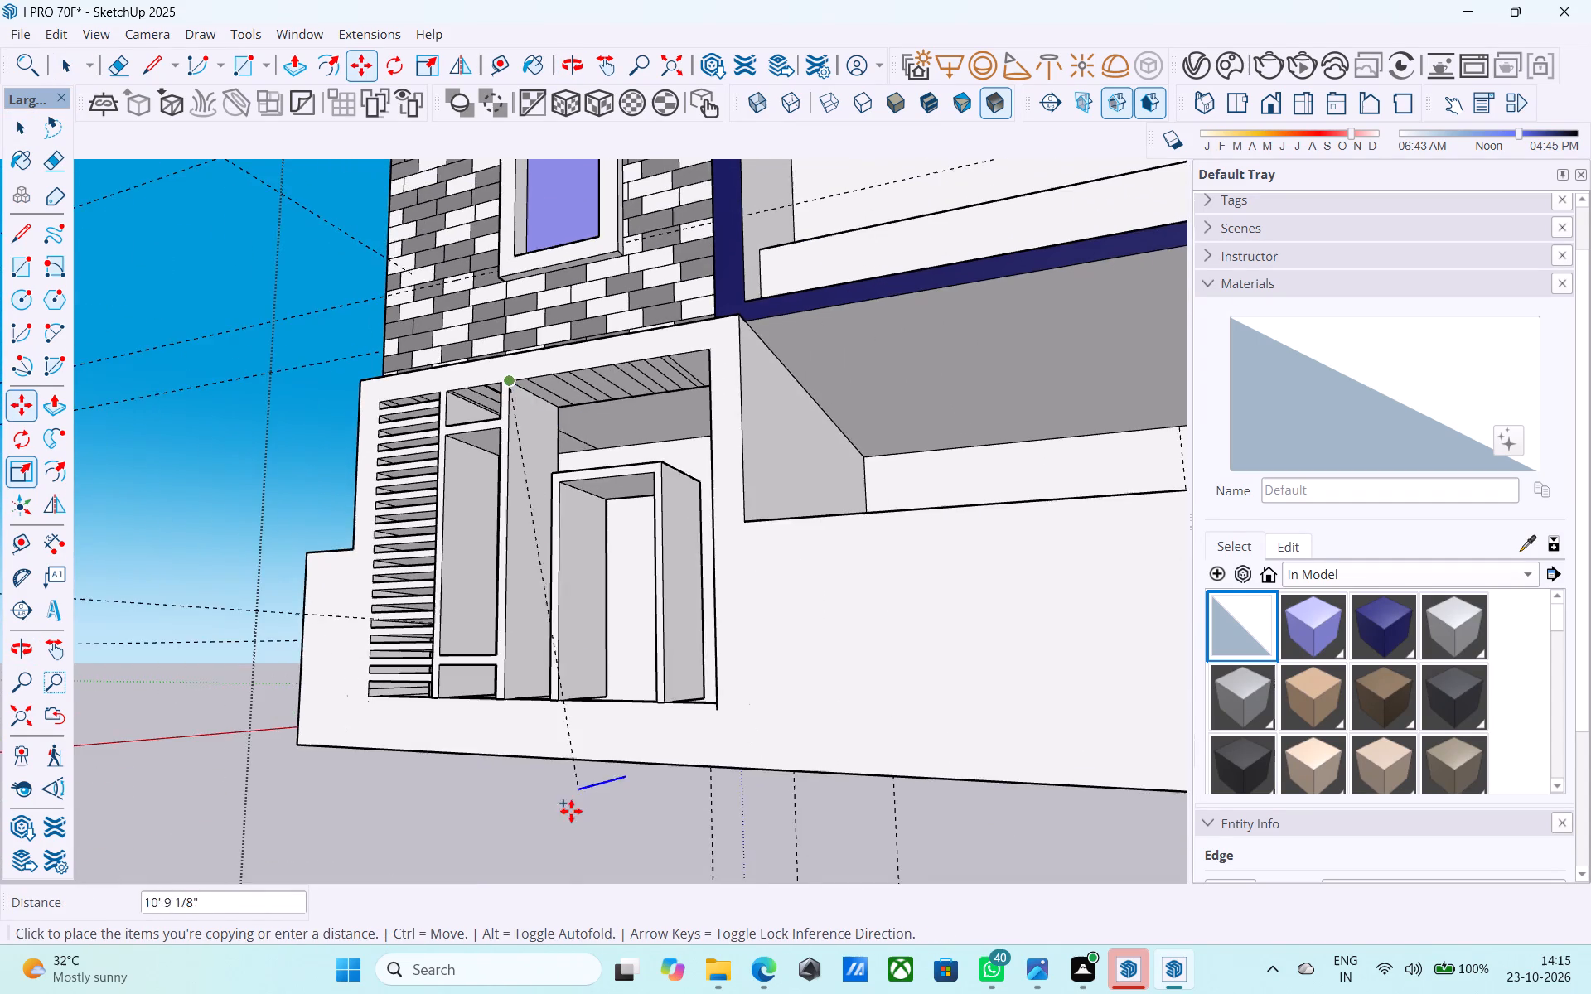
{"action": "middle_click_drag", "start_coordinate": [568, 811], "coordinate": [557, 890]}
{"action": "scroll", "coordinate": [464, 659], "scroll_direction": "up", "scroll_amount": 13}
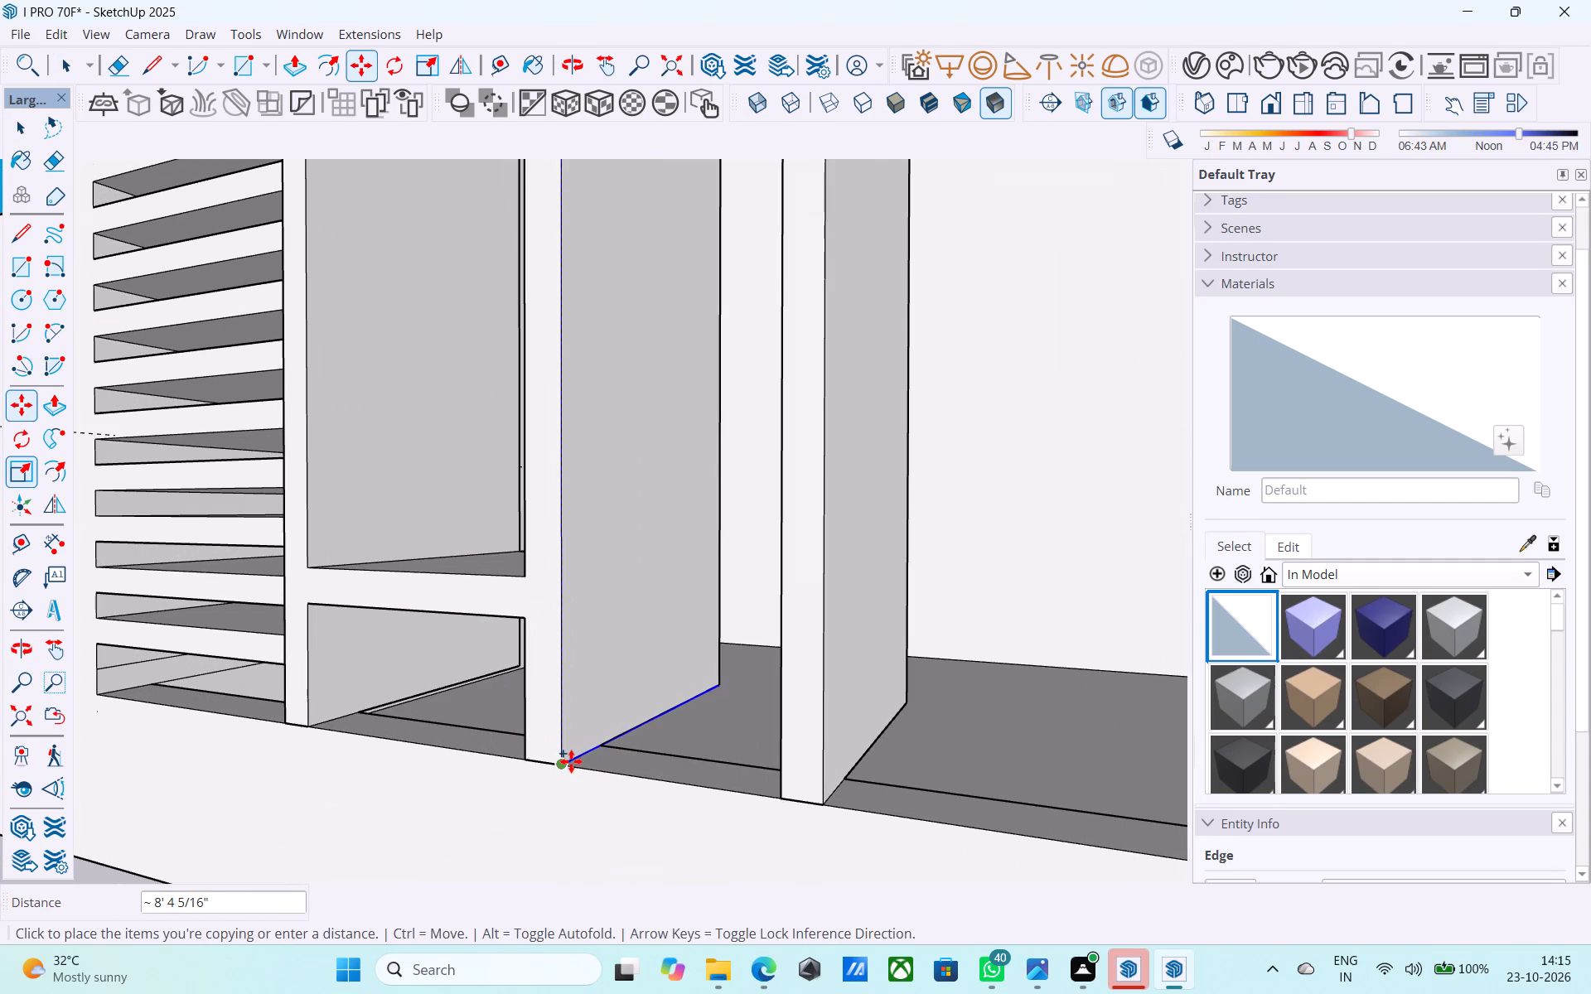
{"action": "left_click", "coordinate": [571, 760]}
{"action": "type", "text": "/40"}
{"action": "key", "text": "Return"}
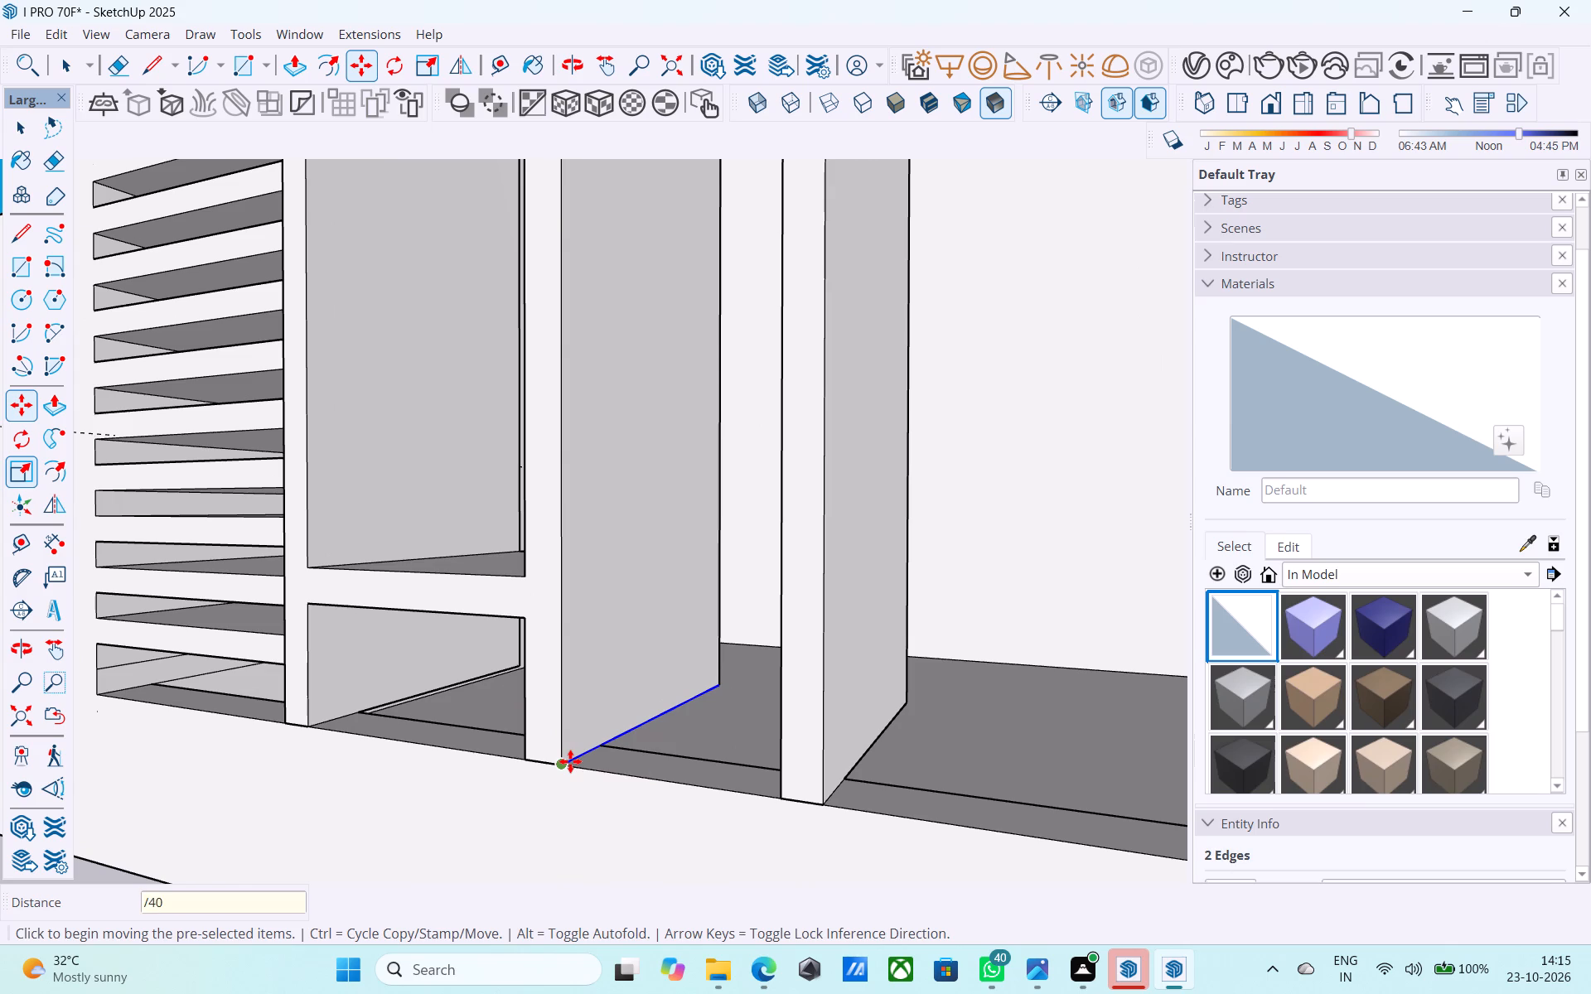
{"action": "scroll", "coordinate": [570, 760], "scroll_direction": "up", "scroll_amount": 1}
{"action": "middle_click_drag", "start_coordinate": [570, 760], "coordinate": [478, 832]}
{"action": "scroll", "coordinate": [503, 848], "scroll_direction": "down", "scroll_amount": 3}
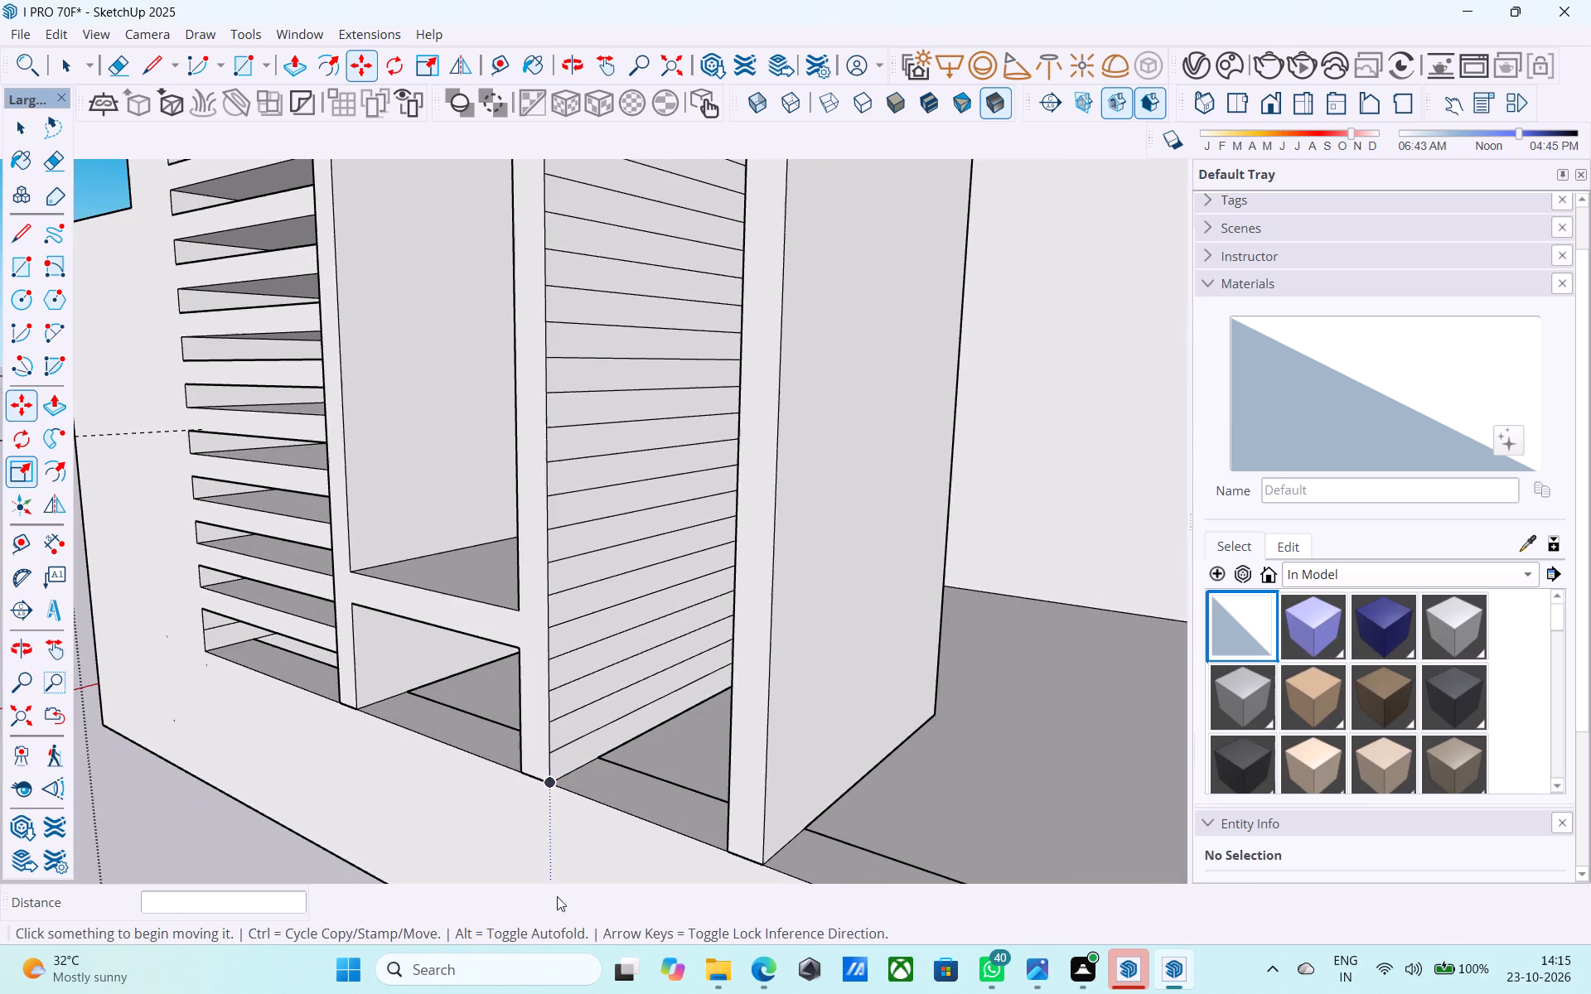
{"action": "scroll", "coordinate": [557, 896], "scroll_direction": "down", "scroll_amount": 15}
{"action": "scroll", "coordinate": [606, 691], "scroll_direction": "down", "scroll_amount": 3}
{"action": "middle_click_drag", "start_coordinate": [606, 690], "coordinate": [625, 897]}
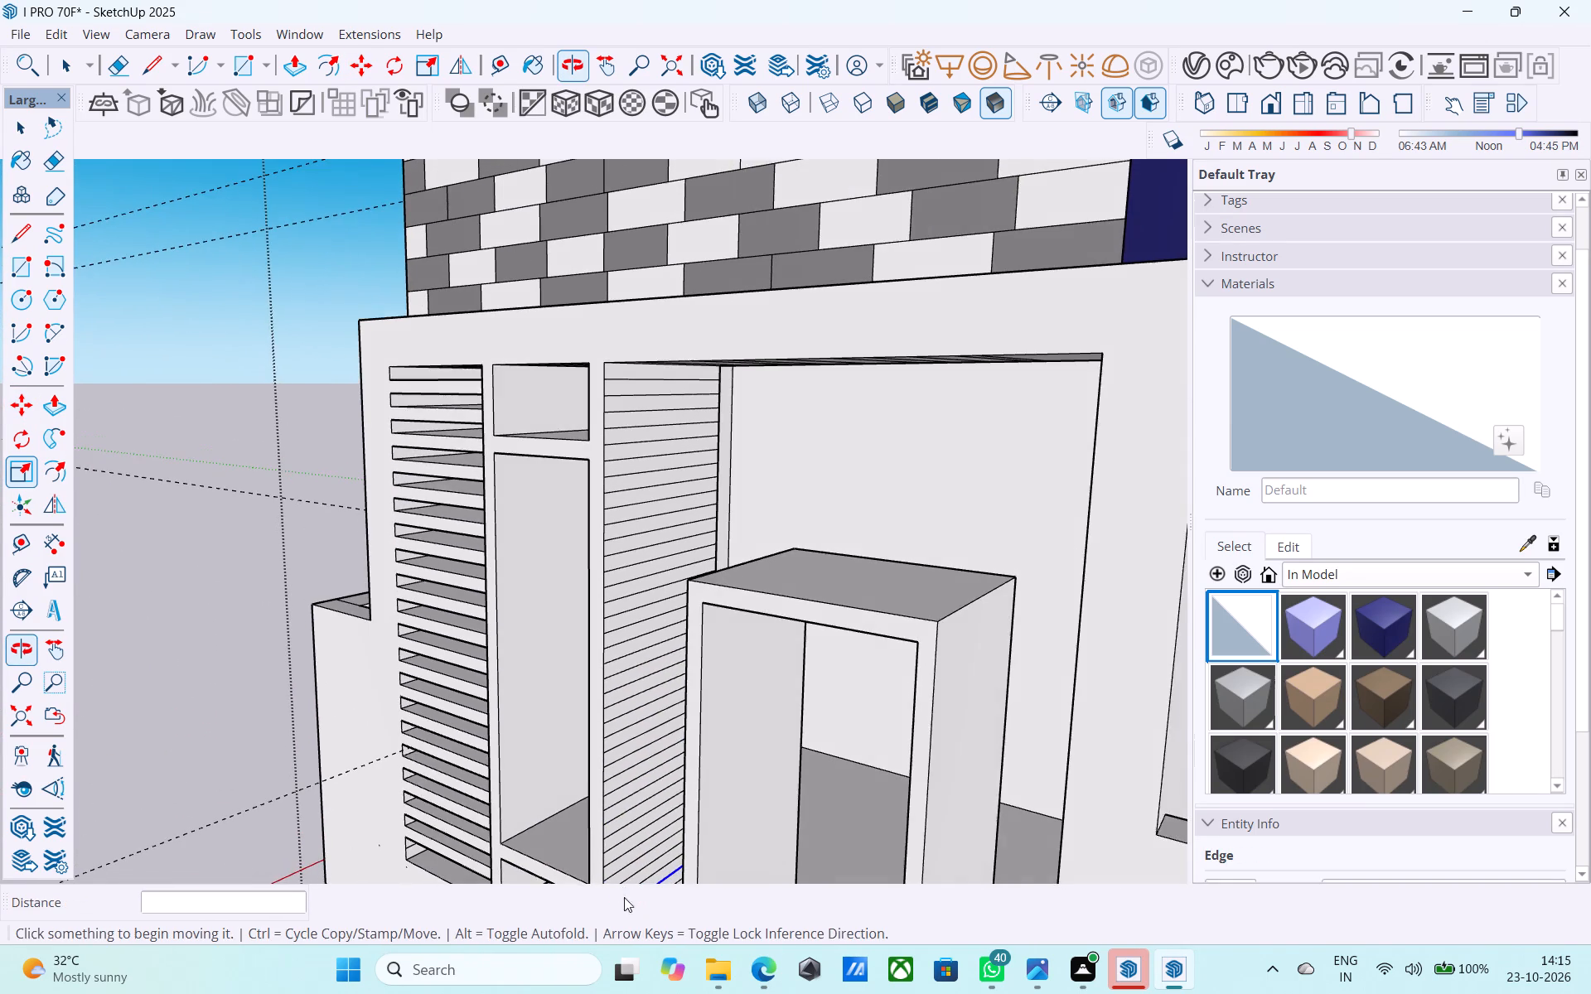
Extrude the second strip from the top of the post's door-side face 5' 7 1/2" across the opening to the far jamb.
{"action": "scroll", "coordinate": [644, 736], "scroll_direction": "up", "scroll_amount": 1}
{"action": "middle_click_drag", "start_coordinate": [673, 694], "coordinate": [662, 689]}
{"action": "key", "text": "space"}
{"action": "middle_click_drag", "start_coordinate": [654, 519], "coordinate": [694, 649], "text": "shift"}
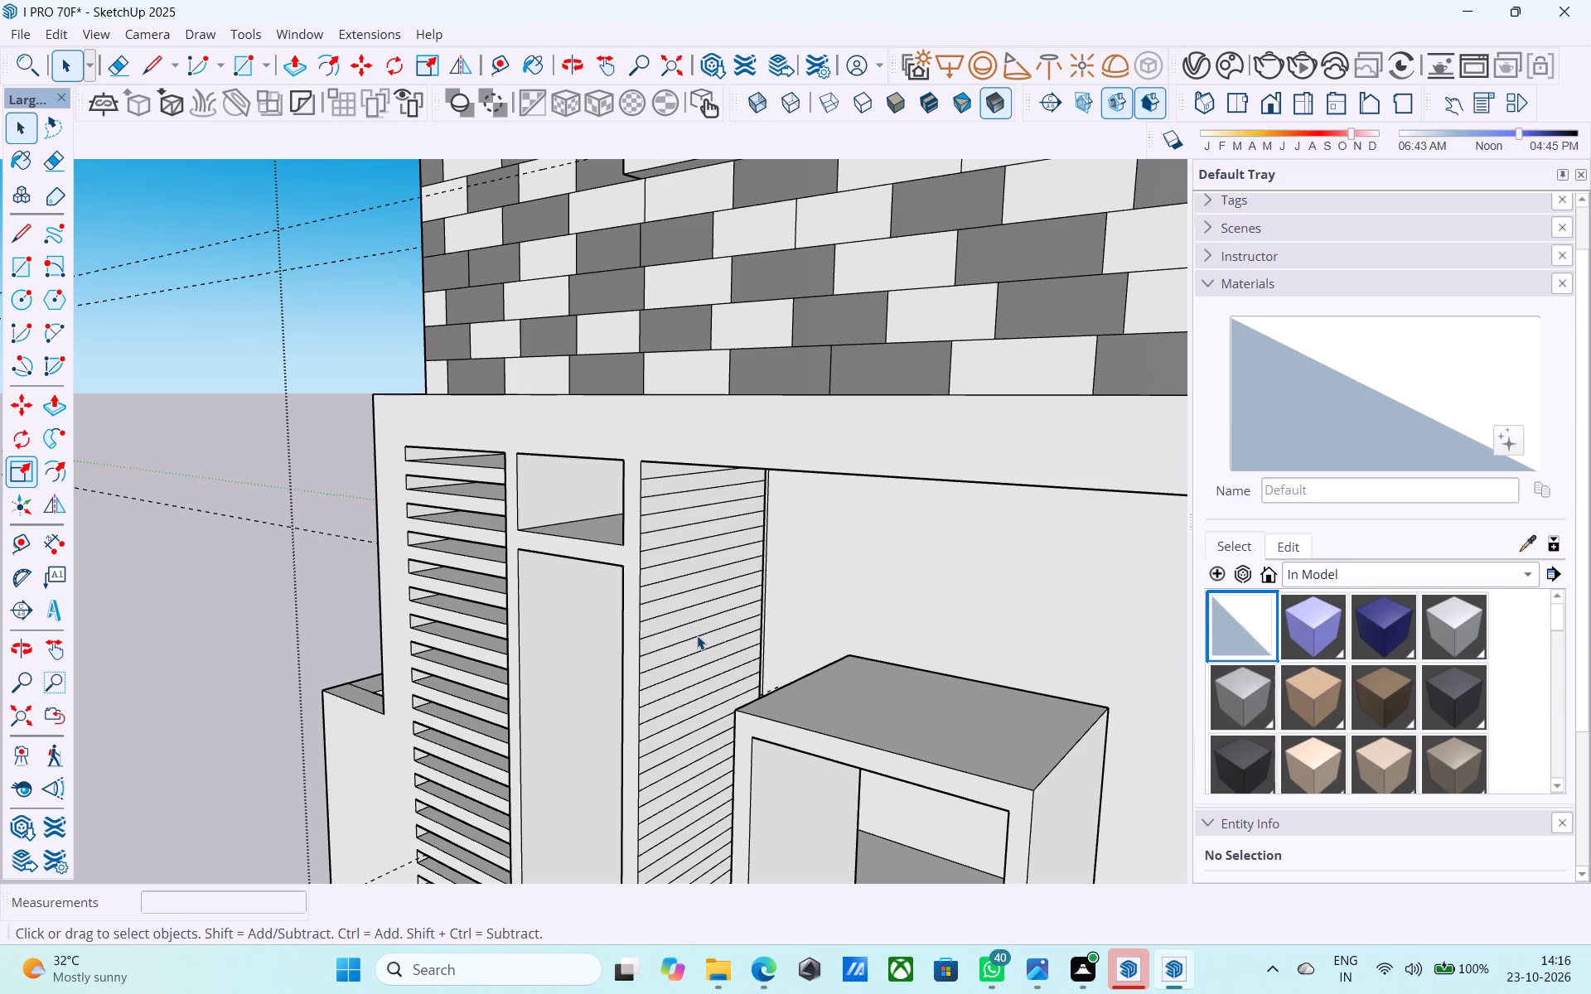
{"action": "scroll", "coordinate": [697, 635], "scroll_direction": "down", "scroll_amount": 5}
{"action": "middle_click", "coordinate": [697, 635]}
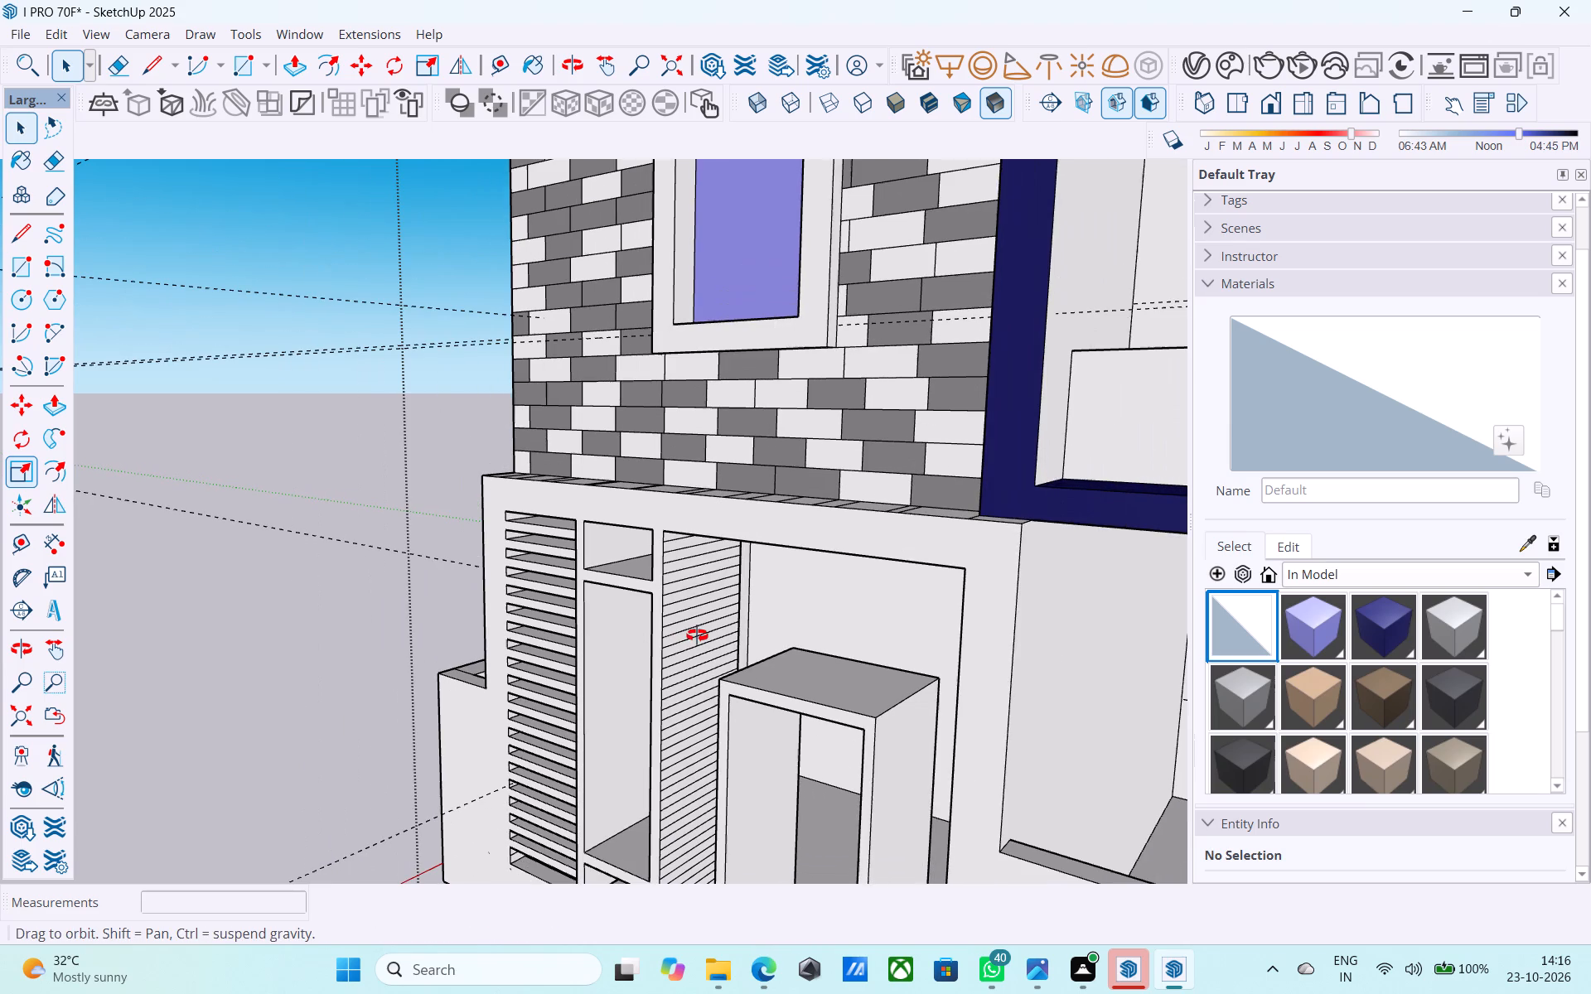
{"action": "scroll", "coordinate": [750, 636], "scroll_direction": "down", "scroll_amount": 2}
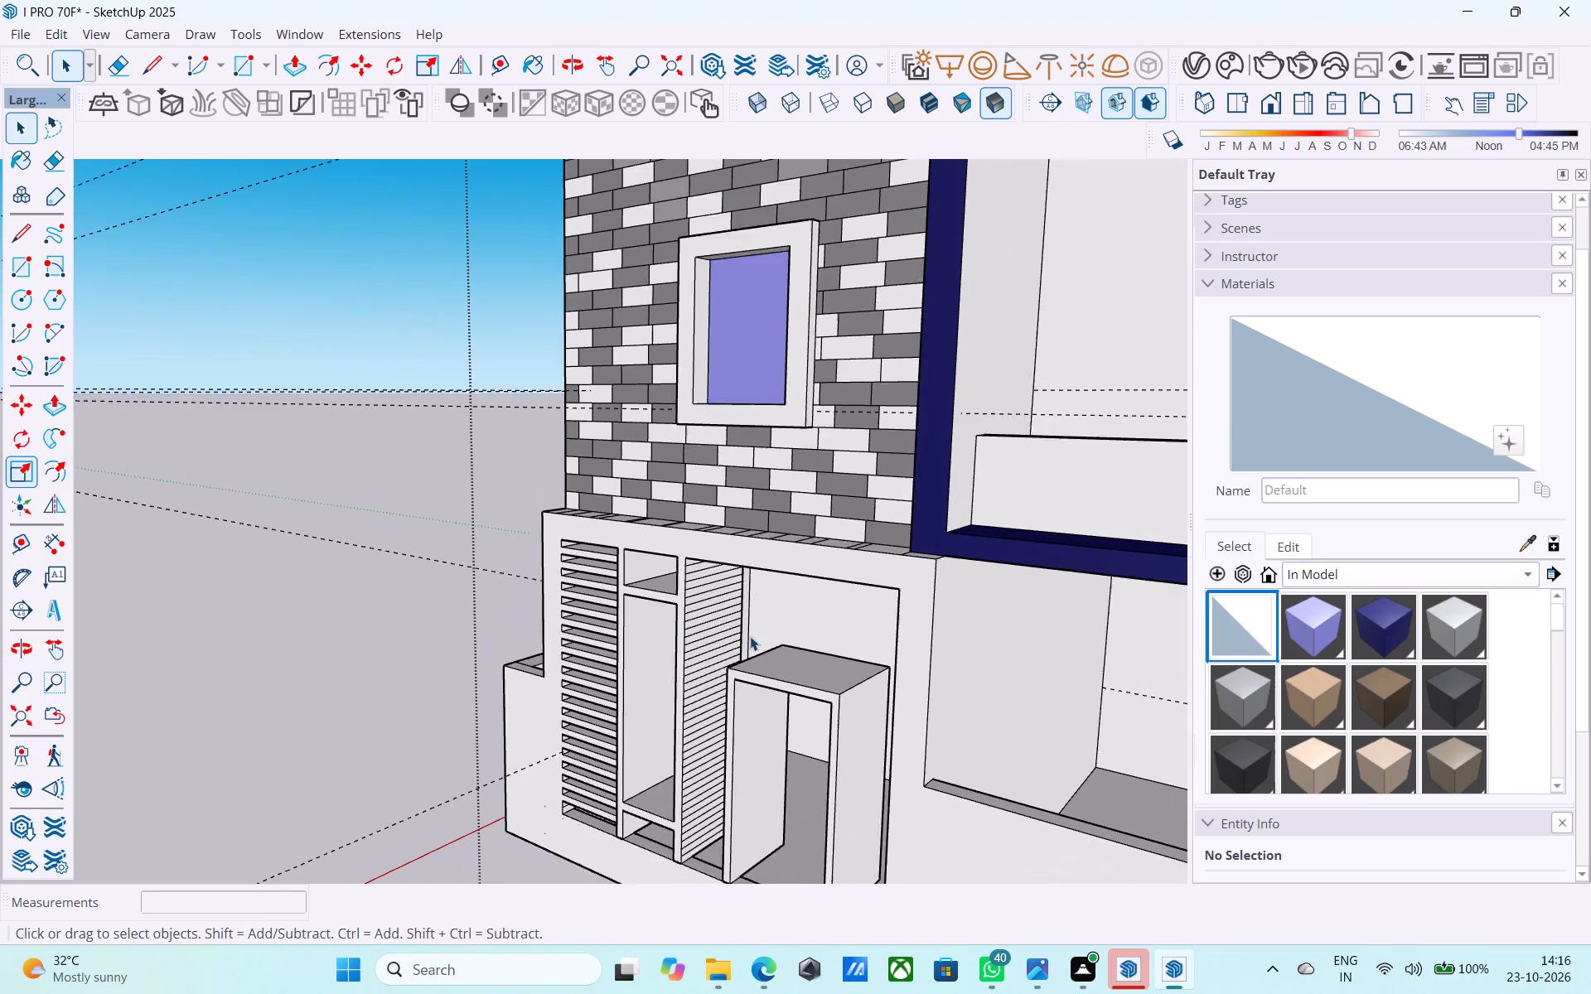
{"action": "scroll", "coordinate": [750, 636], "scroll_direction": "down", "scroll_amount": 1}
{"action": "middle_click_drag", "start_coordinate": [713, 686], "coordinate": [722, 604]}
{"action": "scroll", "coordinate": [667, 575], "scroll_direction": "up", "scroll_amount": 5}
{"action": "middle_click_drag", "start_coordinate": [715, 596], "coordinate": [674, 563]}
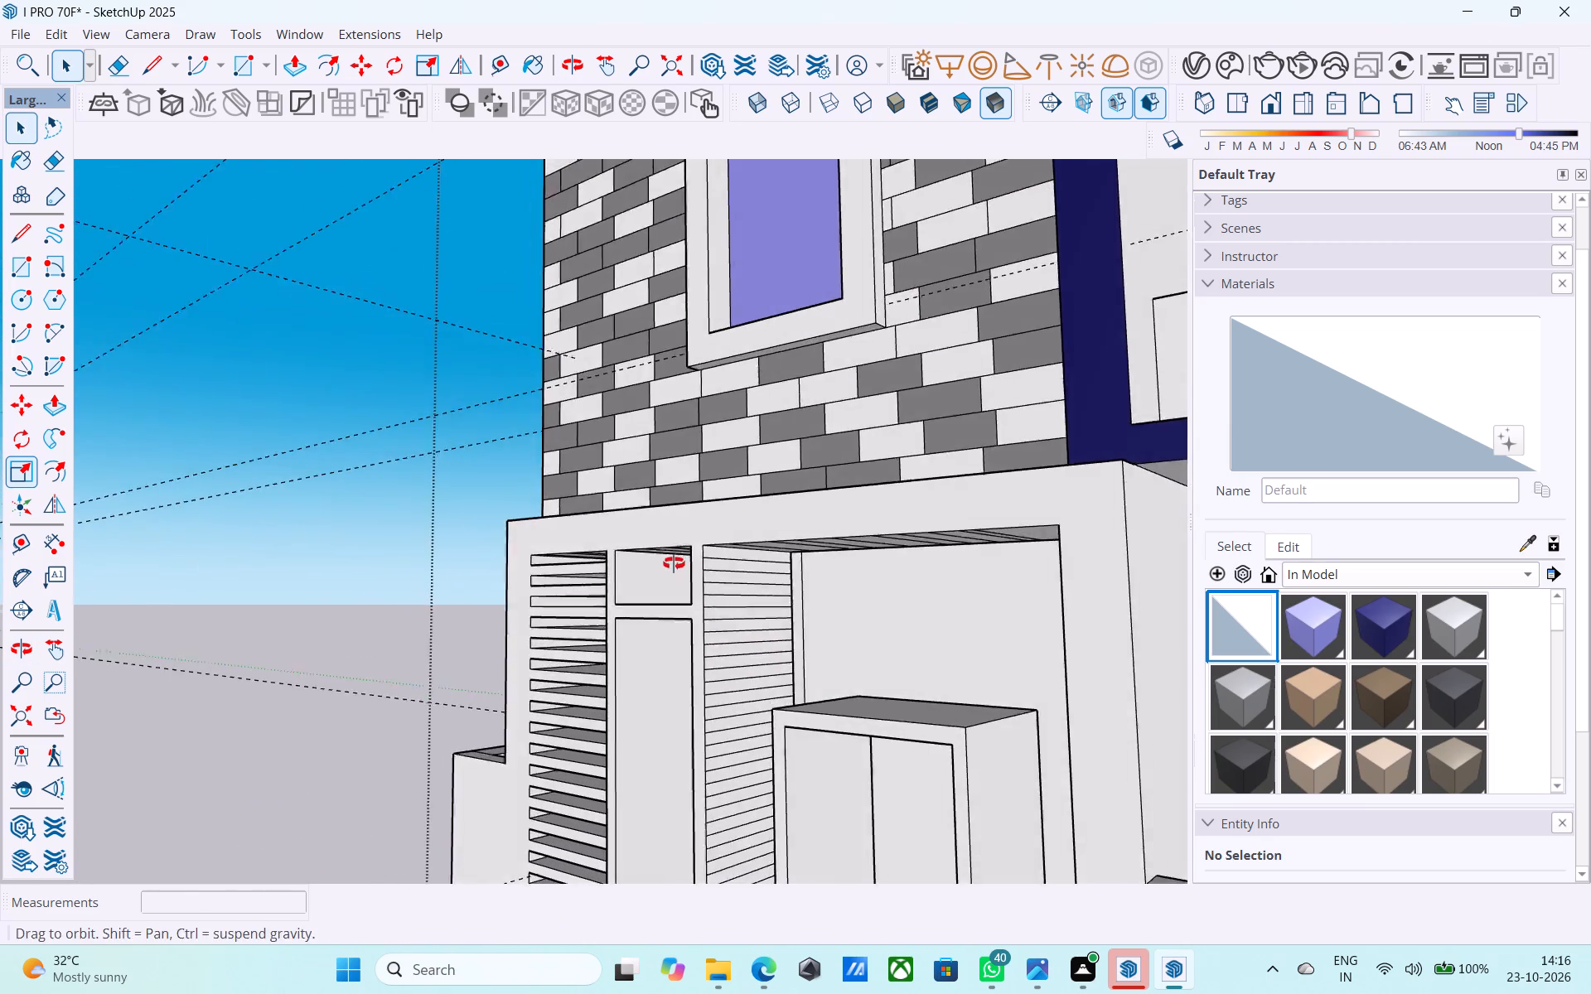
{"action": "middle_click_drag", "start_coordinate": [674, 563], "coordinate": [671, 562]}
{"action": "scroll", "coordinate": [709, 570], "scroll_direction": "up", "scroll_amount": 8}
{"action": "left_click", "coordinate": [722, 554]}
{"action": "key", "text": "p"}
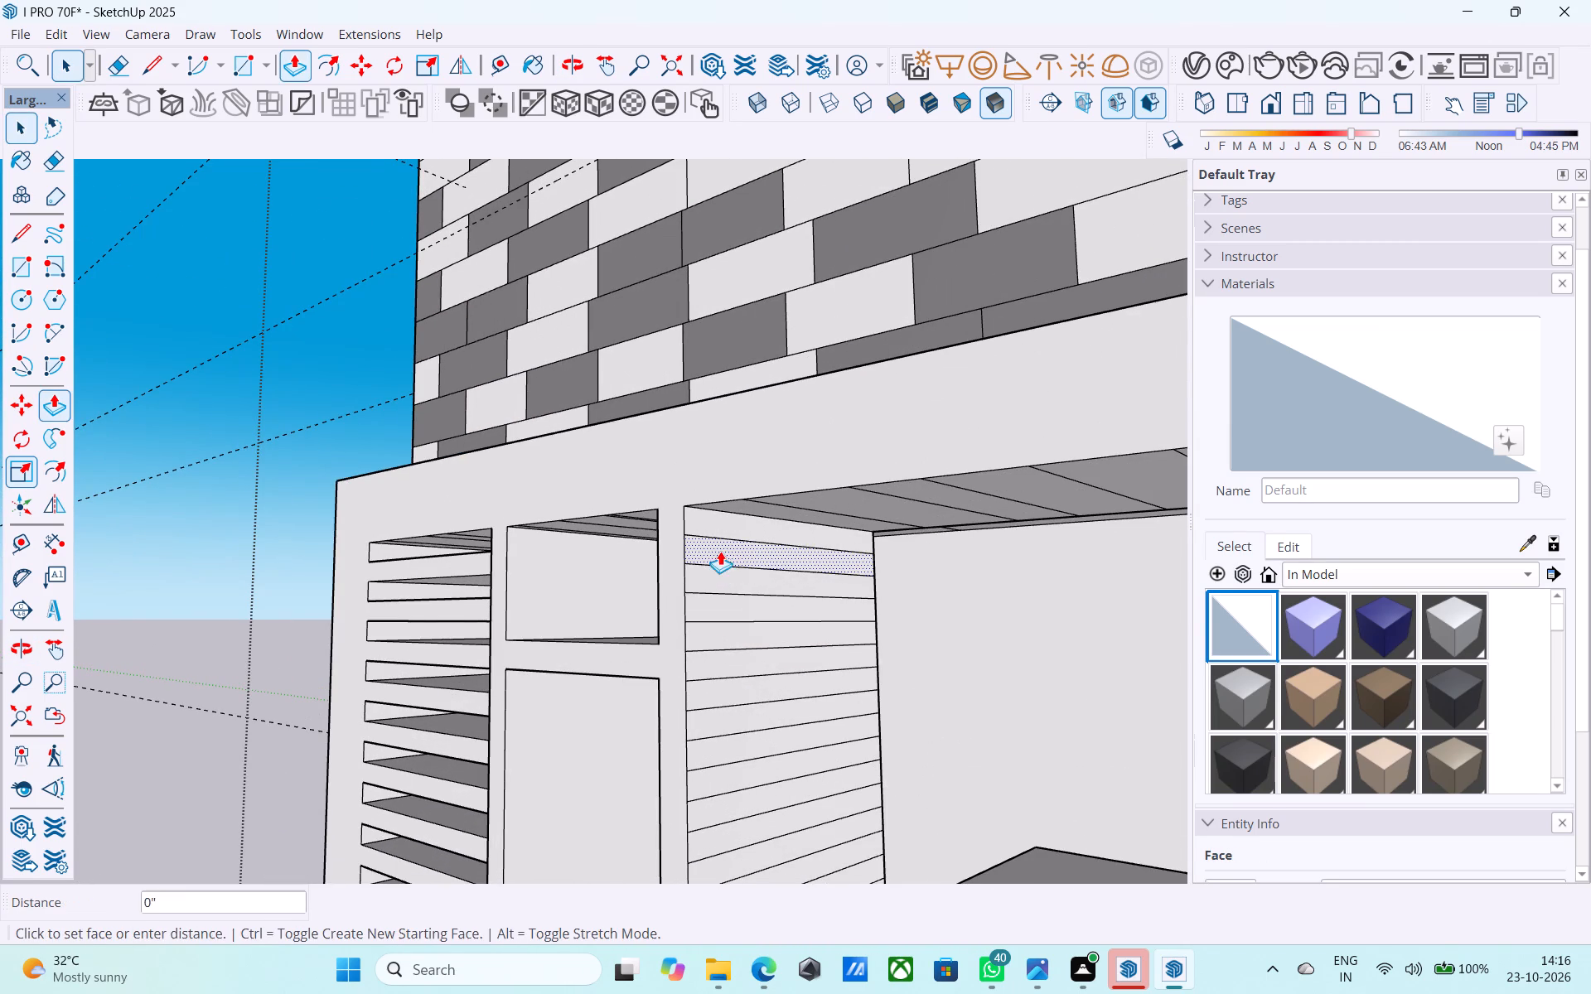
{"action": "left_click", "coordinate": [720, 551]}
{"action": "scroll", "coordinate": [739, 557], "scroll_direction": "down", "scroll_amount": 1}
{"action": "middle_click_drag", "start_coordinate": [788, 564], "coordinate": [1037, 597]}
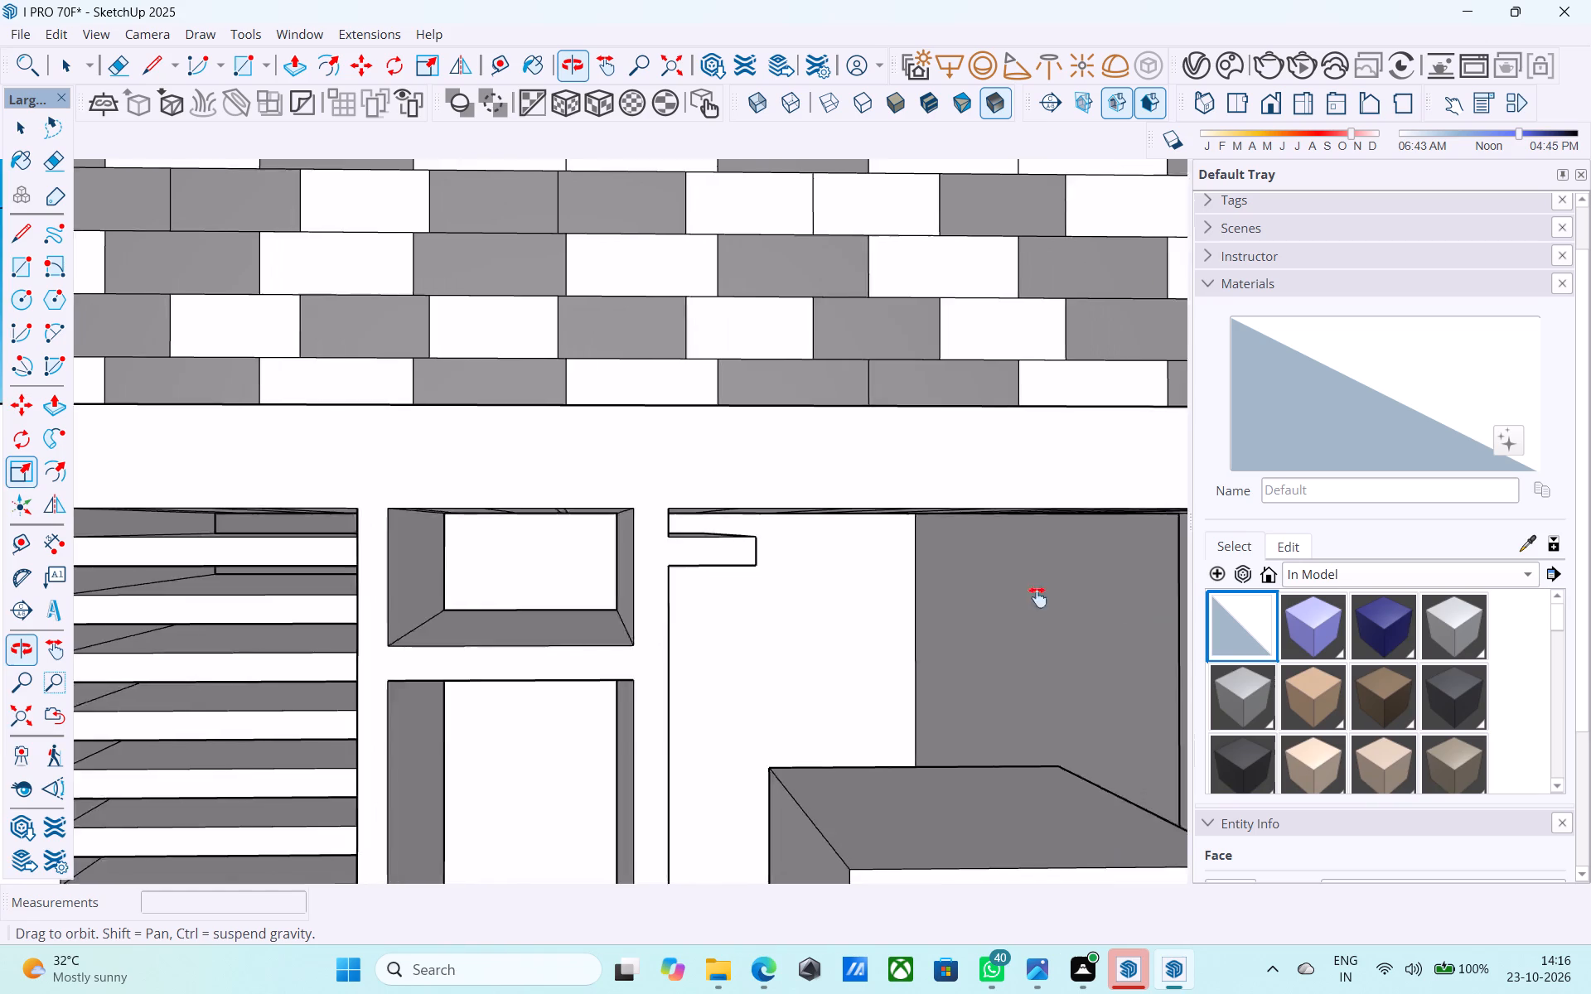
{"action": "middle_click_drag", "start_coordinate": [1037, 597], "coordinate": [936, 576]}
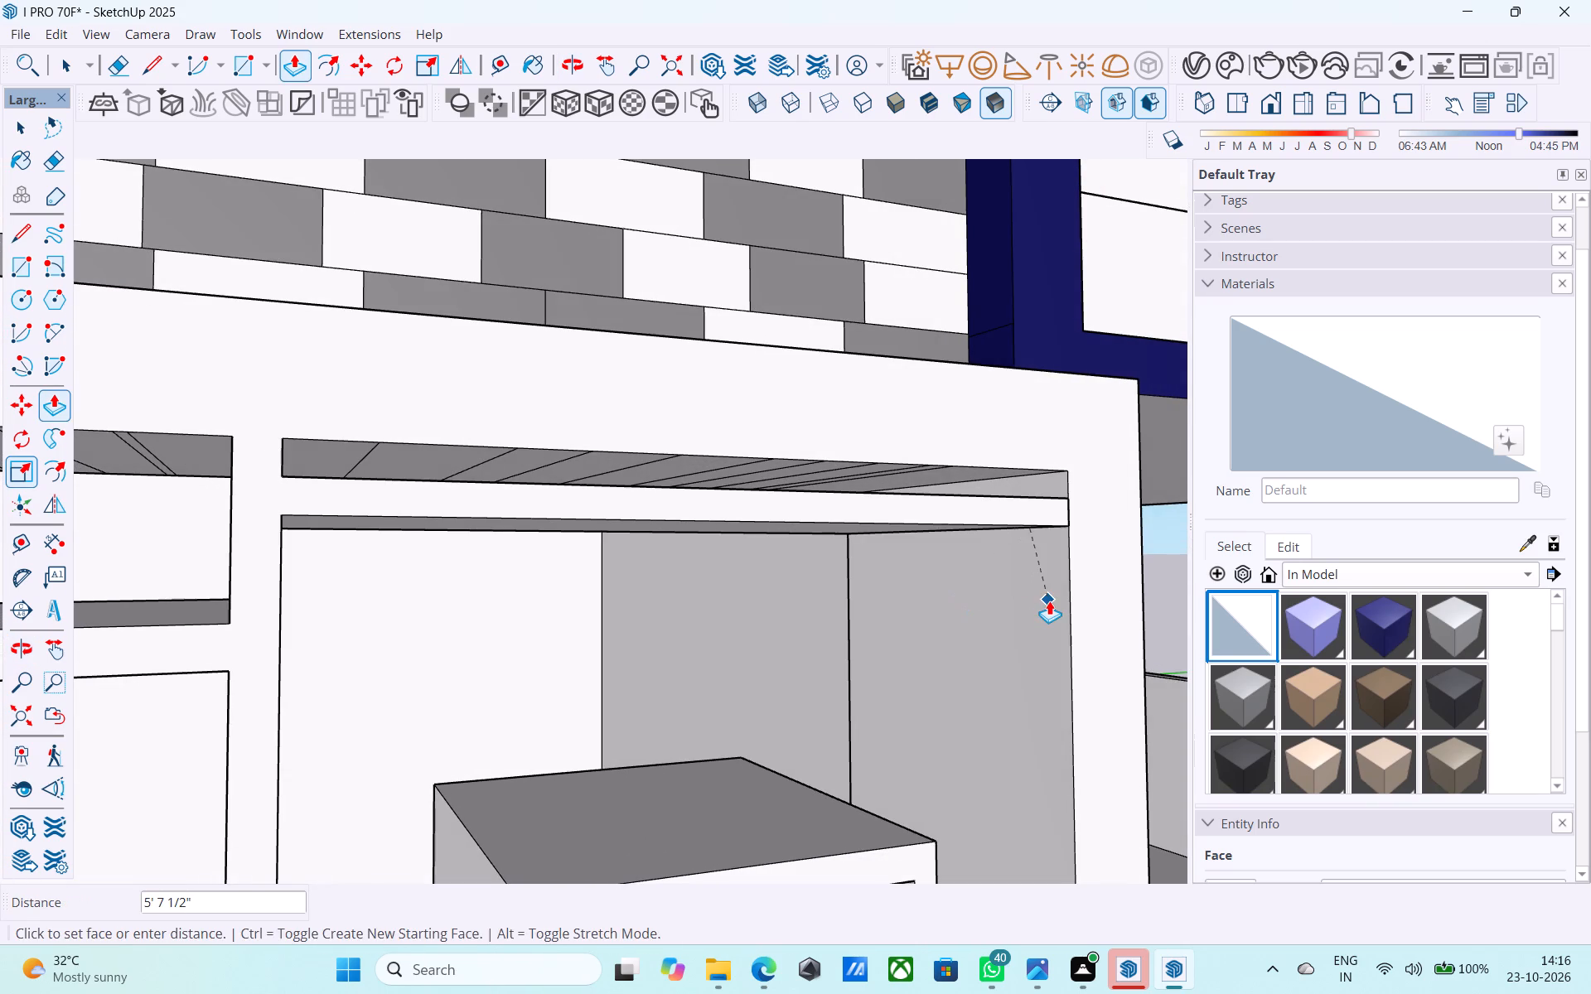
{"action": "left_click", "coordinate": [1049, 601]}
Extrude the next five alternate strips above the door frame by 5' 7 1/2" to the far jamb.
{"action": "scroll", "coordinate": [1048, 588], "scroll_direction": "down", "scroll_amount": 6}
{"action": "middle_click_drag", "start_coordinate": [1047, 591], "coordinate": [936, 597]}
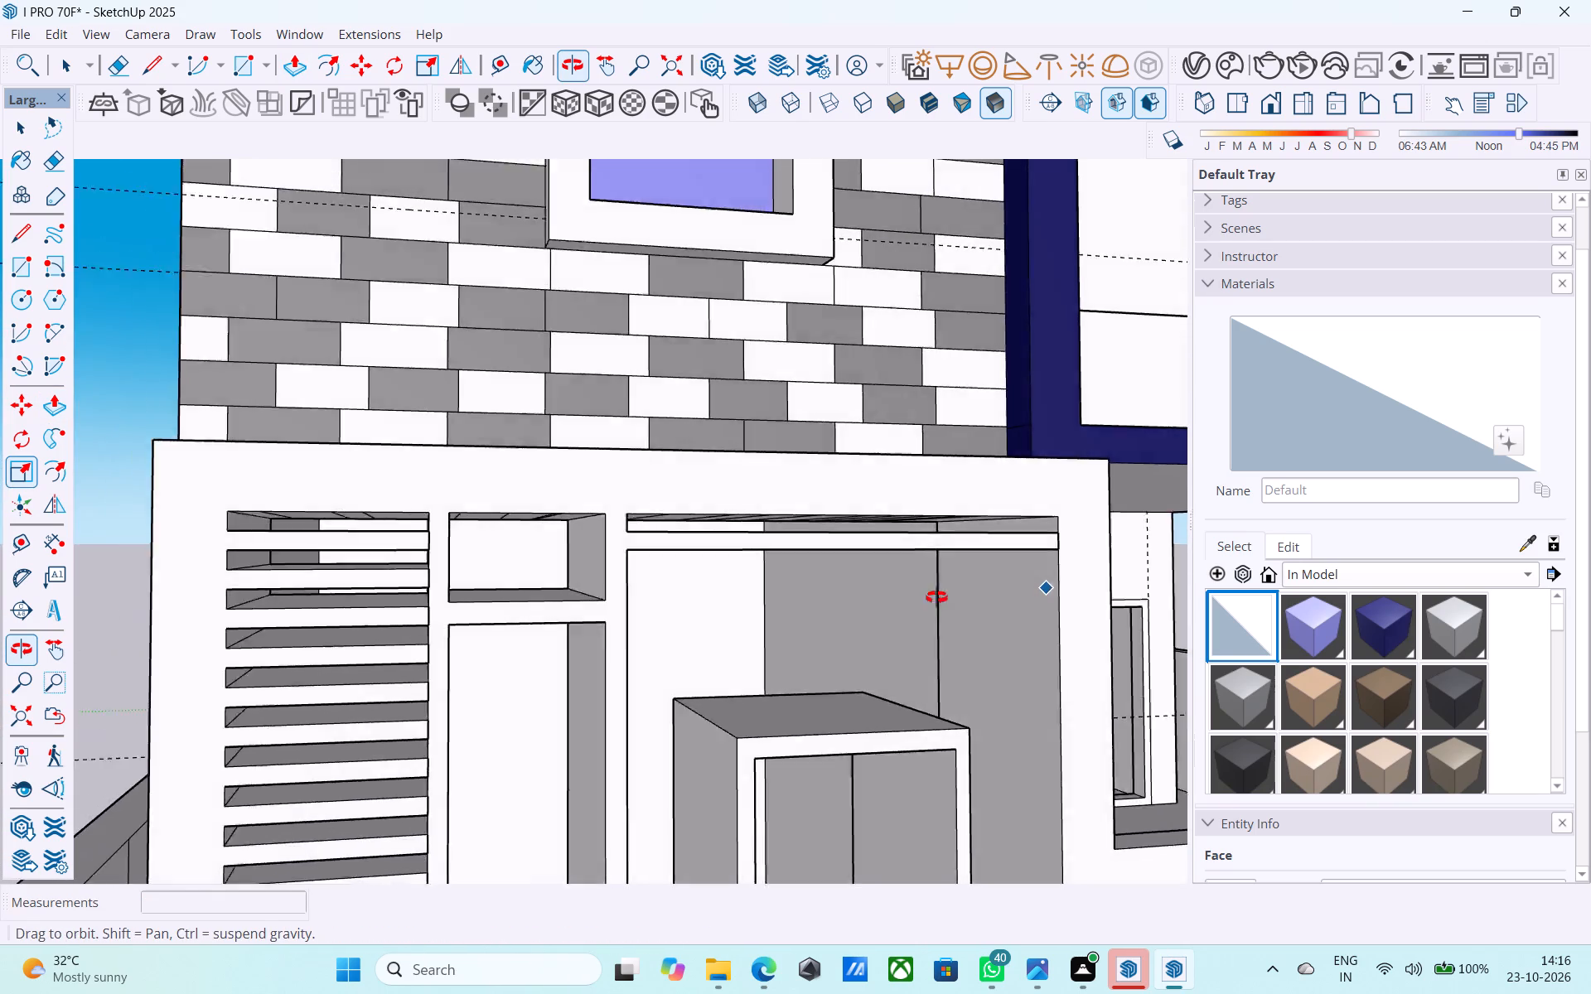
{"action": "middle_click_drag", "start_coordinate": [936, 597], "coordinate": [805, 610]}
{"action": "scroll", "coordinate": [1061, 549], "scroll_direction": "down", "scroll_amount": 4}
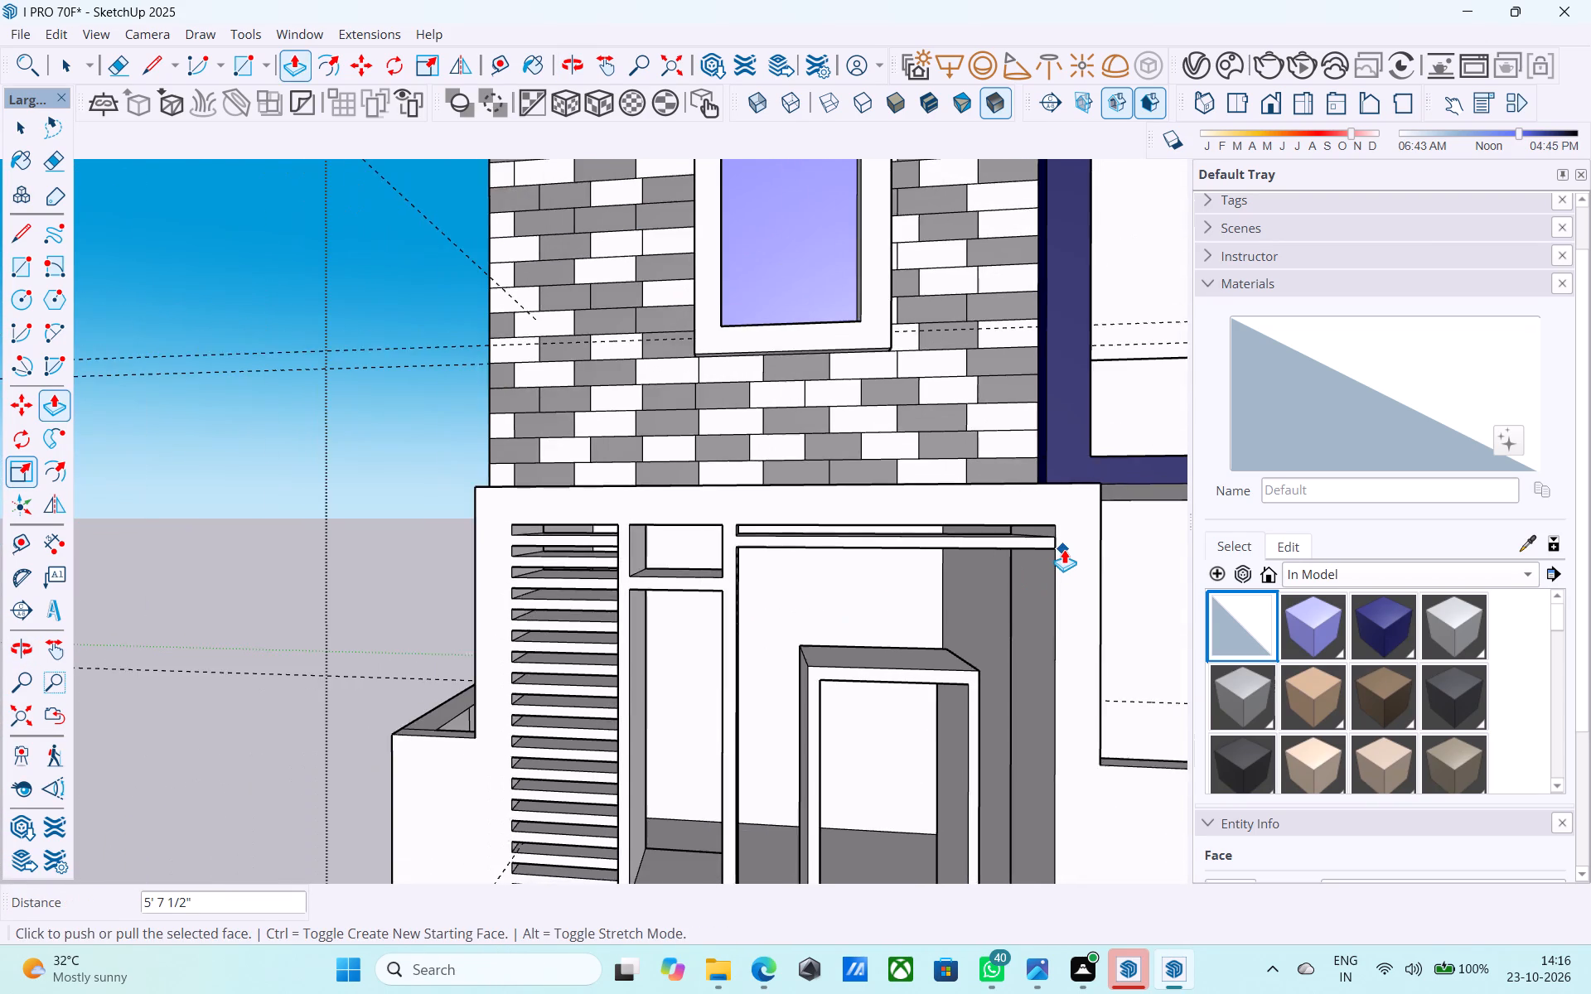
{"action": "scroll", "coordinate": [1064, 549], "scroll_direction": "down", "scroll_amount": 1}
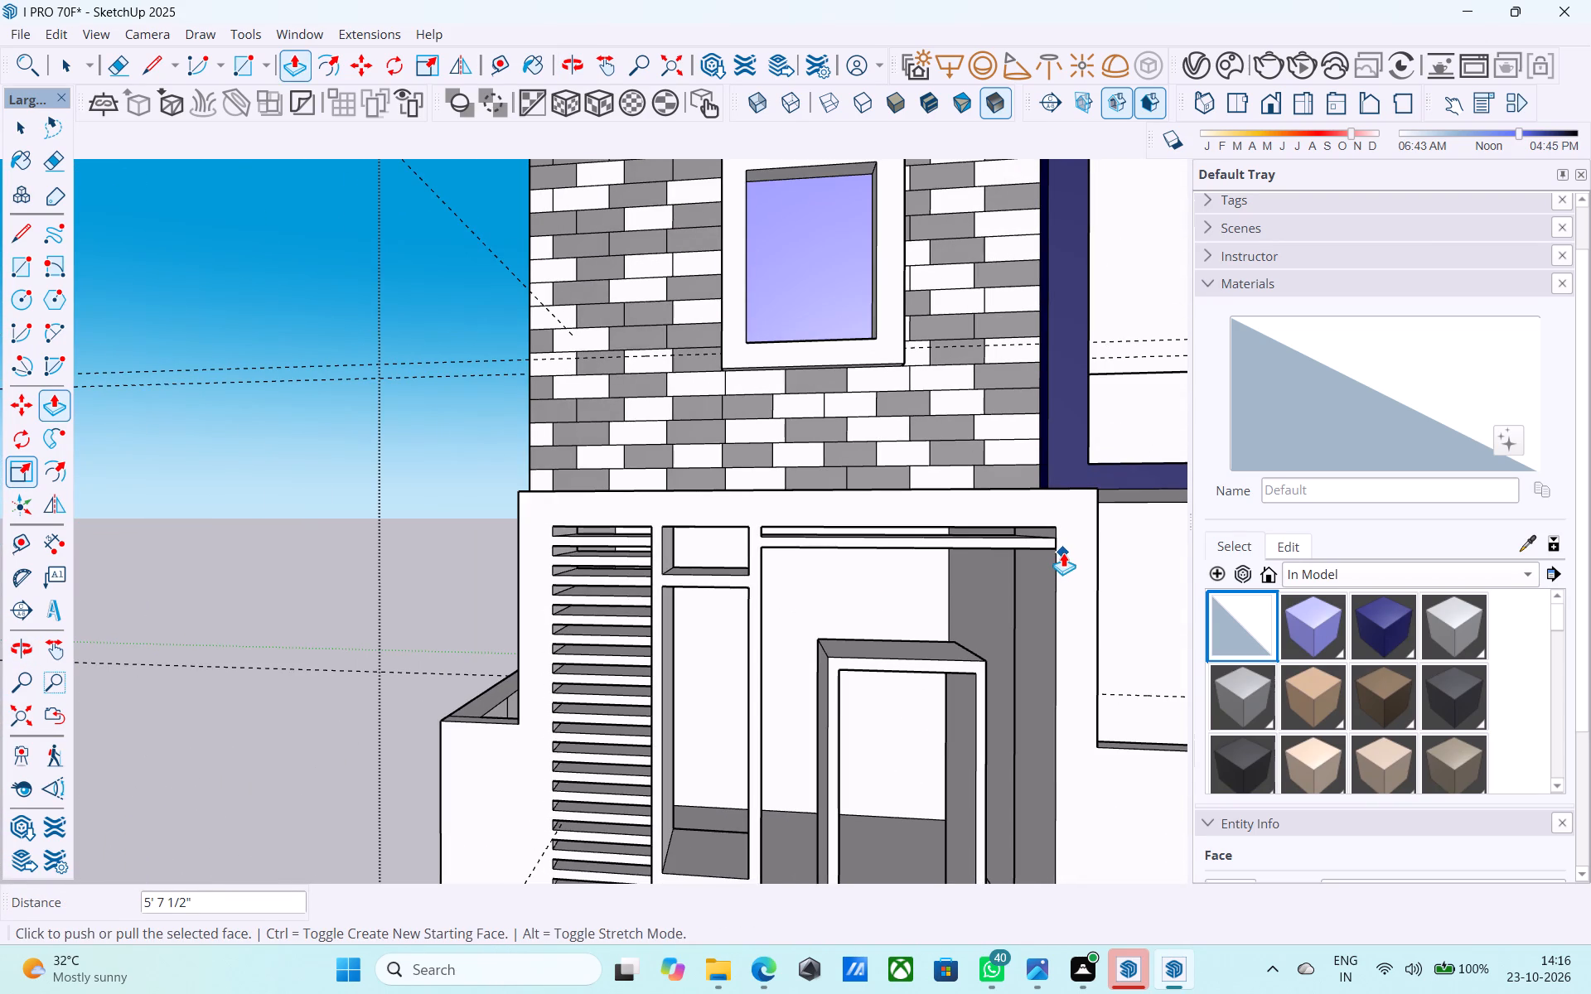
{"action": "middle_click_drag", "start_coordinate": [1059, 552], "coordinate": [801, 537]}
{"action": "scroll", "coordinate": [819, 557], "scroll_direction": "up", "scroll_amount": 1}
{"action": "scroll", "coordinate": [819, 557], "scroll_direction": "down", "scroll_amount": 1}
{"action": "scroll", "coordinate": [820, 557], "scroll_direction": "up", "scroll_amount": 10}
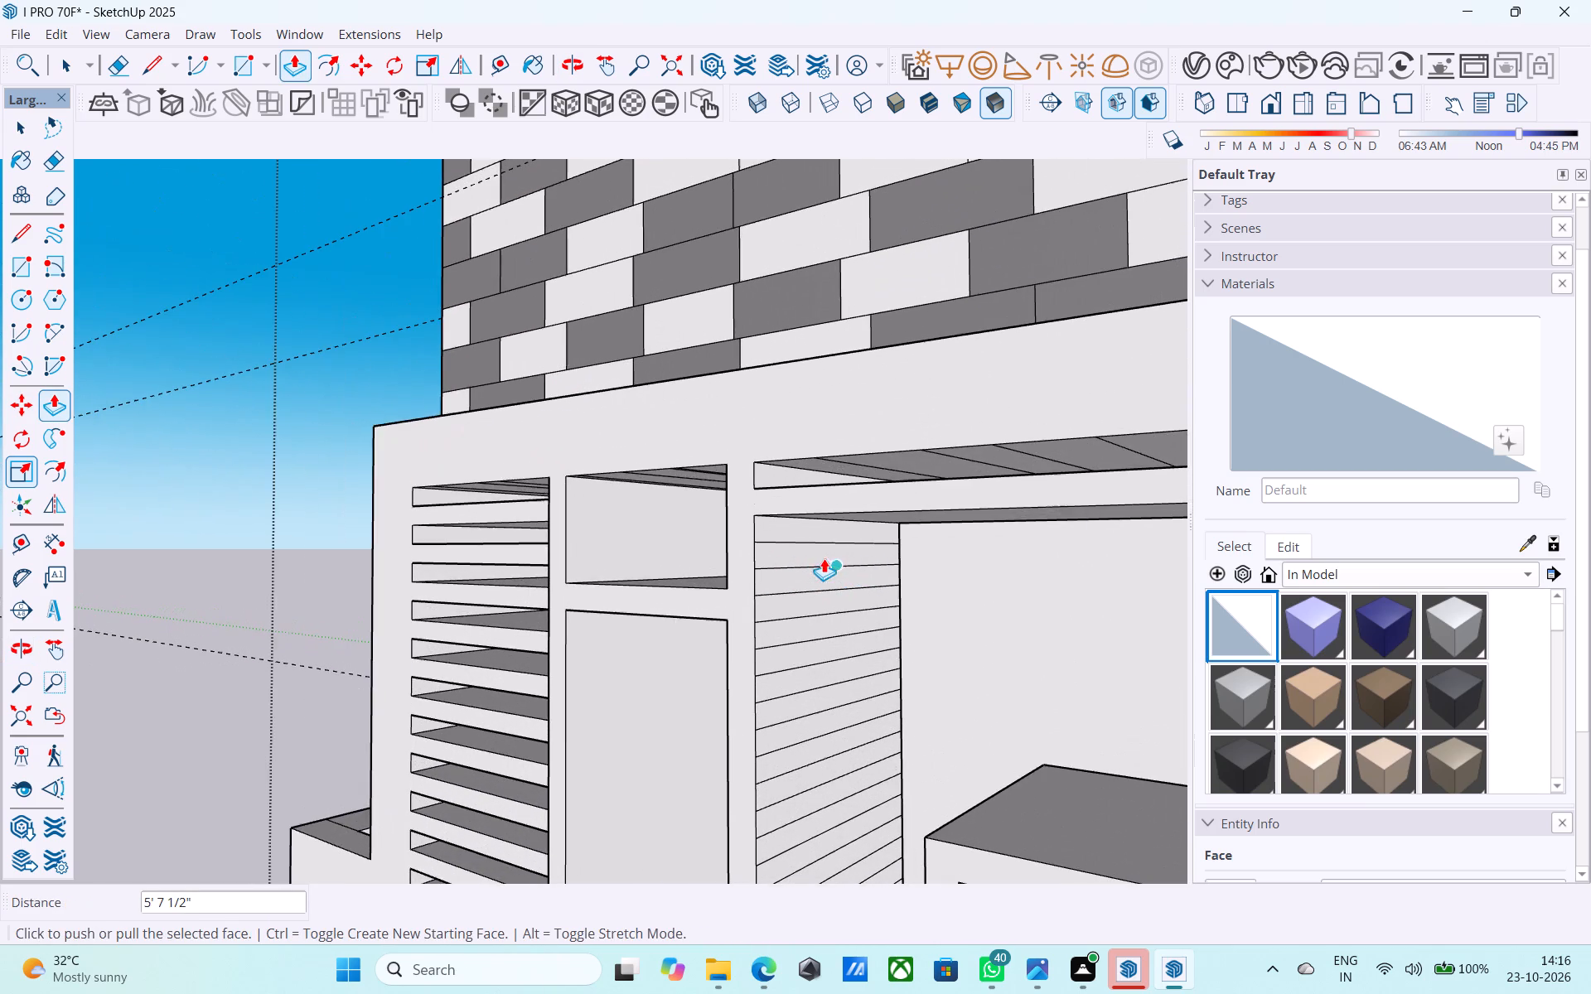
{"action": "scroll", "coordinate": [815, 567], "scroll_direction": "up", "scroll_amount": 4}
{"action": "key", "text": "space"}
{"action": "left_click", "coordinate": [808, 559]}
{"action": "key", "text": "p"}
{"action": "double_click", "coordinate": [808, 558]}
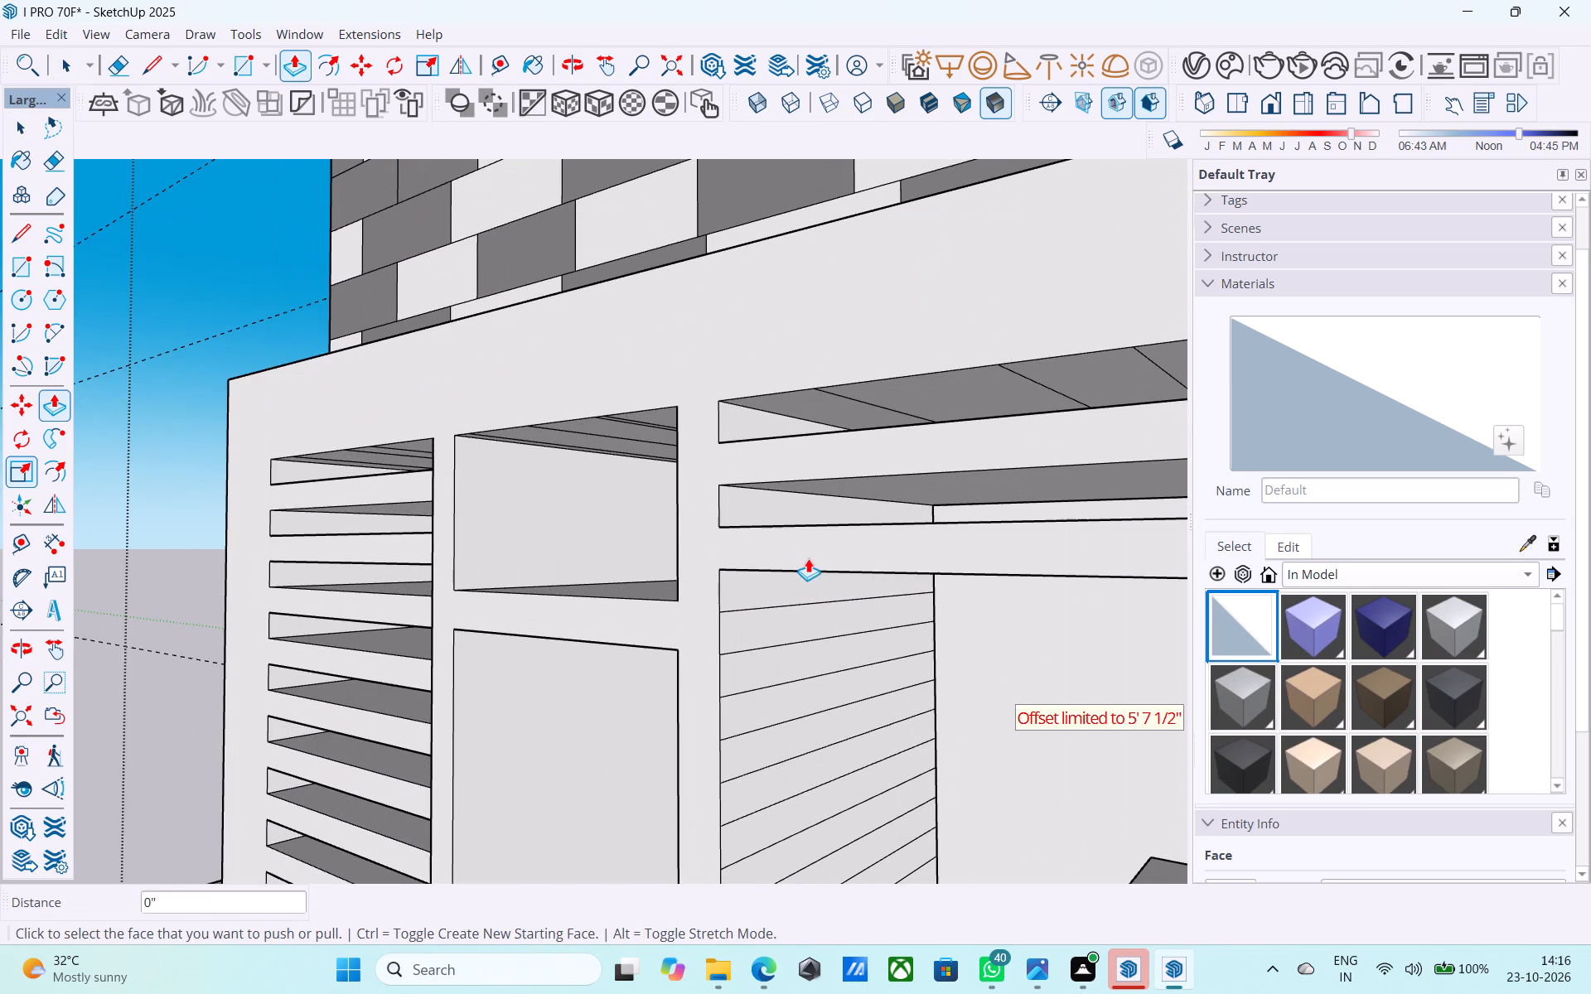
{"action": "double_click", "coordinate": [779, 630]}
{"action": "scroll", "coordinate": [733, 477], "scroll_direction": "down", "scroll_amount": 7}
{"action": "scroll", "coordinate": [774, 612], "scroll_direction": "up", "scroll_amount": 6}
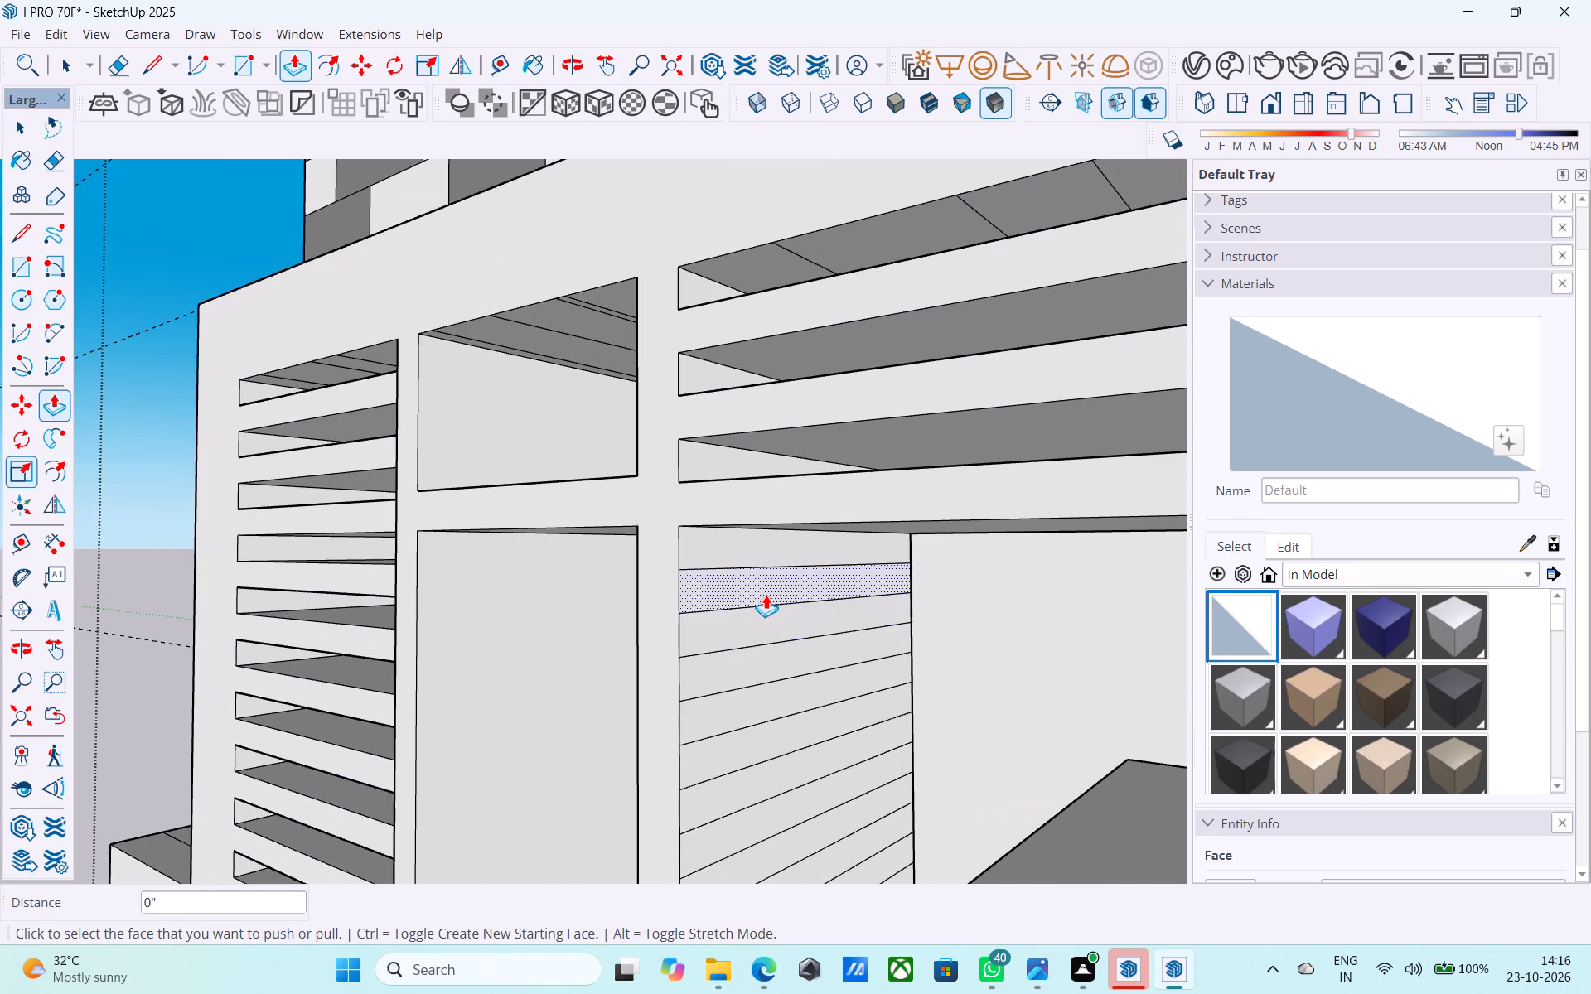
{"action": "double_click", "coordinate": [766, 595]}
{"action": "scroll", "coordinate": [750, 518], "scroll_direction": "down", "scroll_amount": 7}
{"action": "scroll", "coordinate": [785, 635], "scroll_direction": "up", "scroll_amount": 6}
{"action": "double_click", "coordinate": [746, 562]}
{"action": "scroll", "coordinate": [733, 513], "scroll_direction": "down", "scroll_amount": 7}
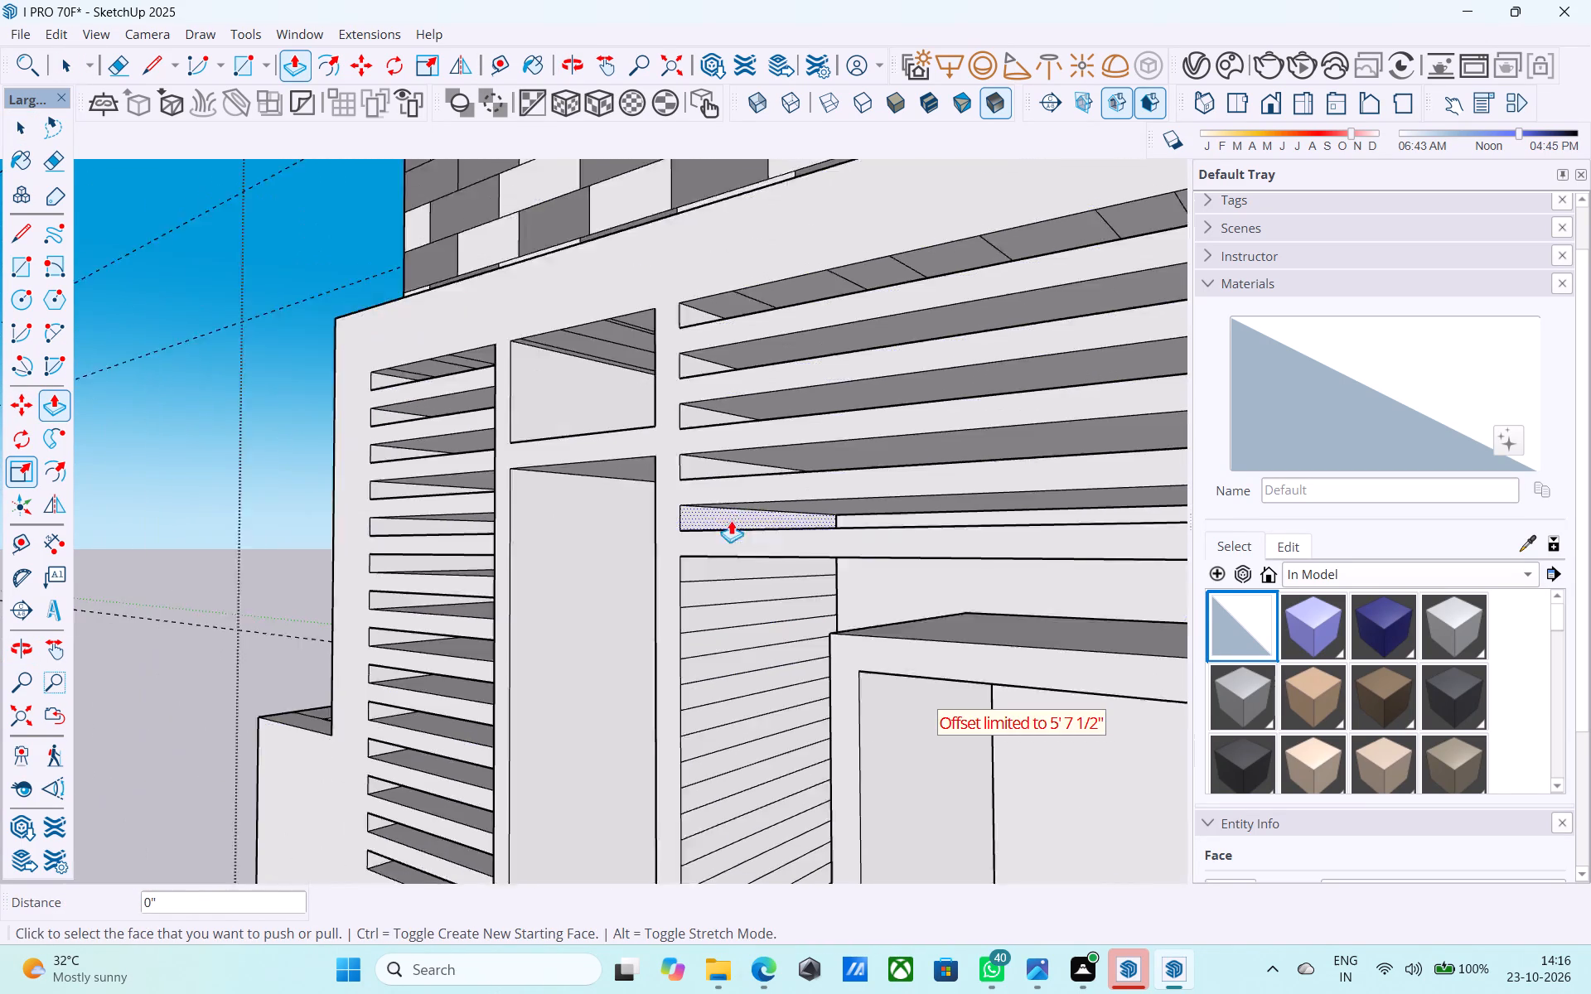
{"action": "scroll", "coordinate": [755, 591], "scroll_direction": "up", "scroll_amount": 6}
{"action": "double_click", "coordinate": [742, 577]}
{"action": "scroll", "coordinate": [739, 531], "scroll_direction": "down", "scroll_amount": 11}
Extrude the next seven alternate strips between the post and the door frame by about 1' 3 7/8", working downward from the frame's top.
{"action": "scroll", "coordinate": [747, 569], "scroll_direction": "up", "scroll_amount": 9}
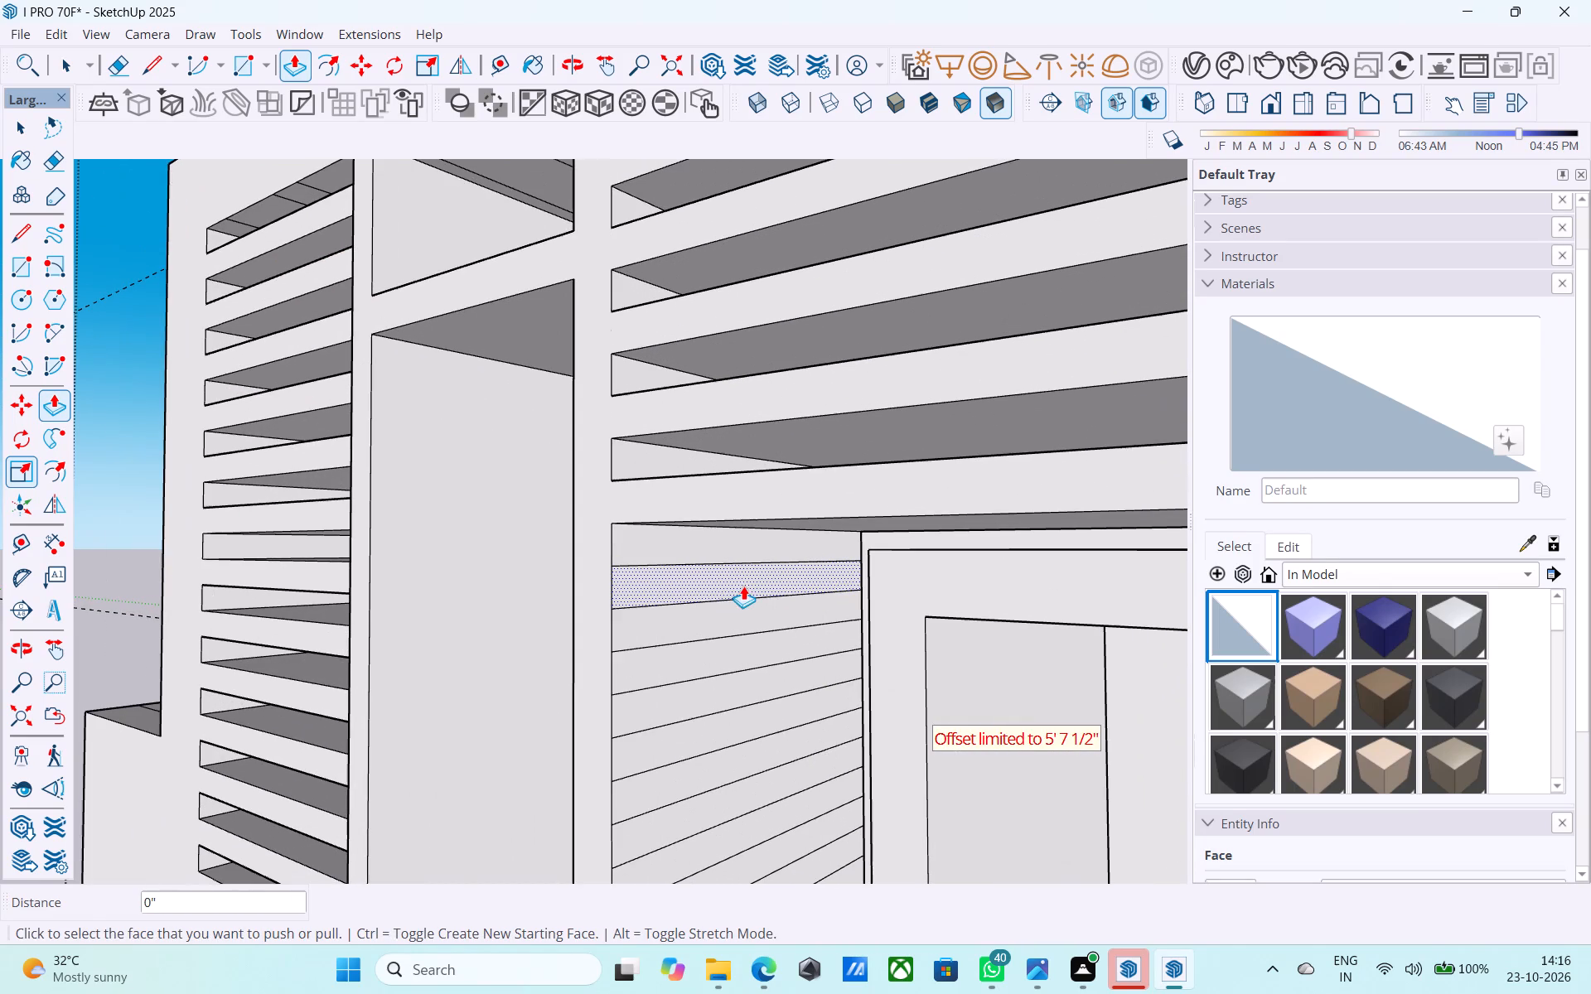
{"action": "double_click", "coordinate": [741, 582]}
{"action": "double_click", "coordinate": [723, 641]}
{"action": "scroll", "coordinate": [716, 483], "scroll_direction": "down", "scroll_amount": 7}
{"action": "scroll", "coordinate": [745, 641], "scroll_direction": "up", "scroll_amount": 6}
{"action": "double_click", "coordinate": [713, 604]}
{"action": "scroll", "coordinate": [711, 485], "scroll_direction": "down", "scroll_amount": 6}
{"action": "scroll", "coordinate": [722, 610], "scroll_direction": "up", "scroll_amount": 5}
{"action": "double_click", "coordinate": [701, 595]}
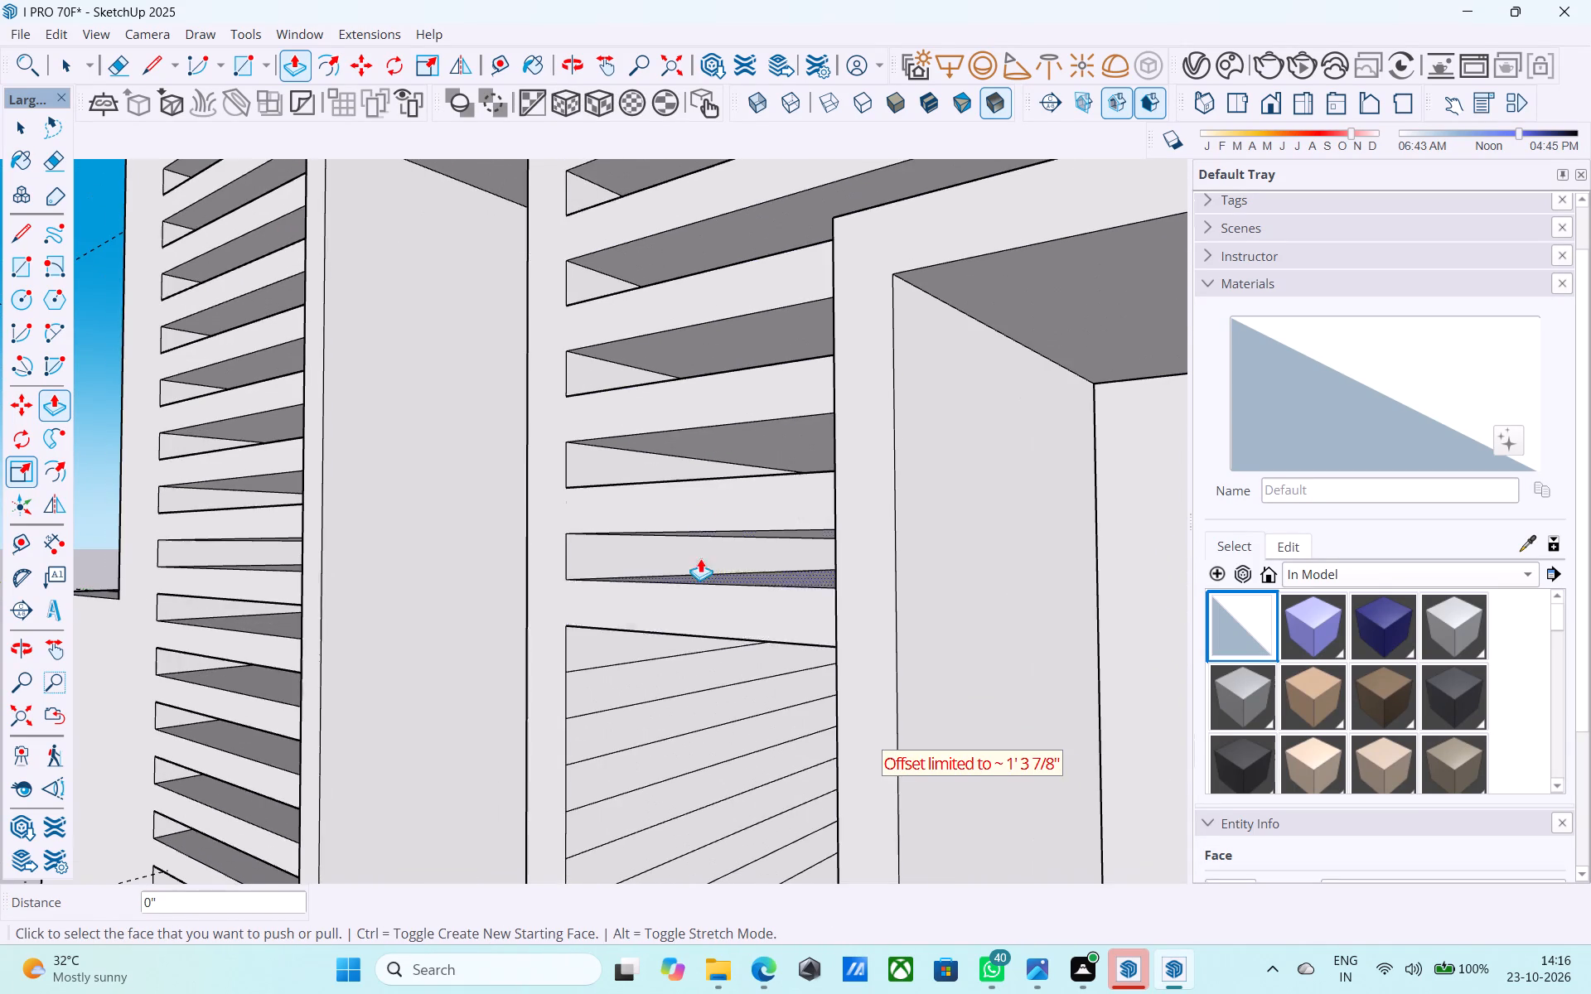
{"action": "scroll", "coordinate": [700, 507], "scroll_direction": "down", "scroll_amount": 6}
{"action": "scroll", "coordinate": [717, 649], "scroll_direction": "up", "scroll_amount": 1}
{"action": "scroll", "coordinate": [717, 649], "scroll_direction": "down", "scroll_amount": 2}
{"action": "scroll", "coordinate": [717, 649], "scroll_direction": "up", "scroll_amount": 5}
{"action": "double_click", "coordinate": [686, 599]}
{"action": "scroll", "coordinate": [706, 484], "scroll_direction": "down", "scroll_amount": 7}
{"action": "scroll", "coordinate": [726, 569], "scroll_direction": "up", "scroll_amount": 6}
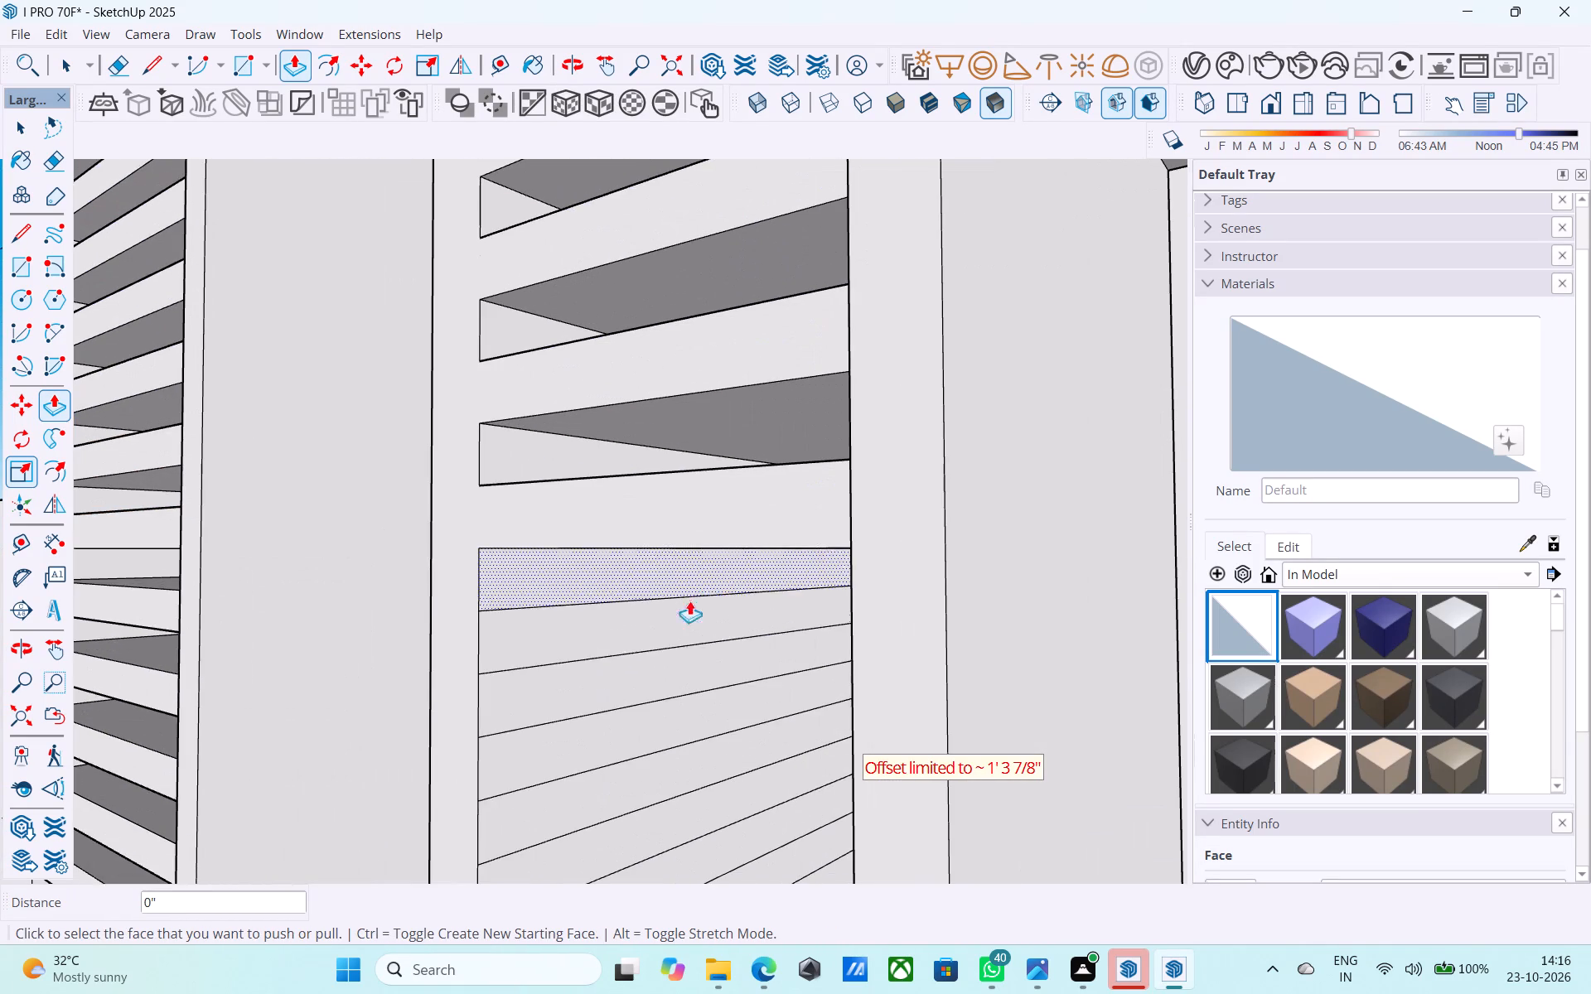
{"action": "double_click", "coordinate": [682, 617]}
{"action": "scroll", "coordinate": [740, 449], "scroll_direction": "down", "scroll_amount": 11}
{"action": "scroll", "coordinate": [737, 526], "scroll_direction": "up", "scroll_amount": 6}
{"action": "double_click", "coordinate": [705, 572]}
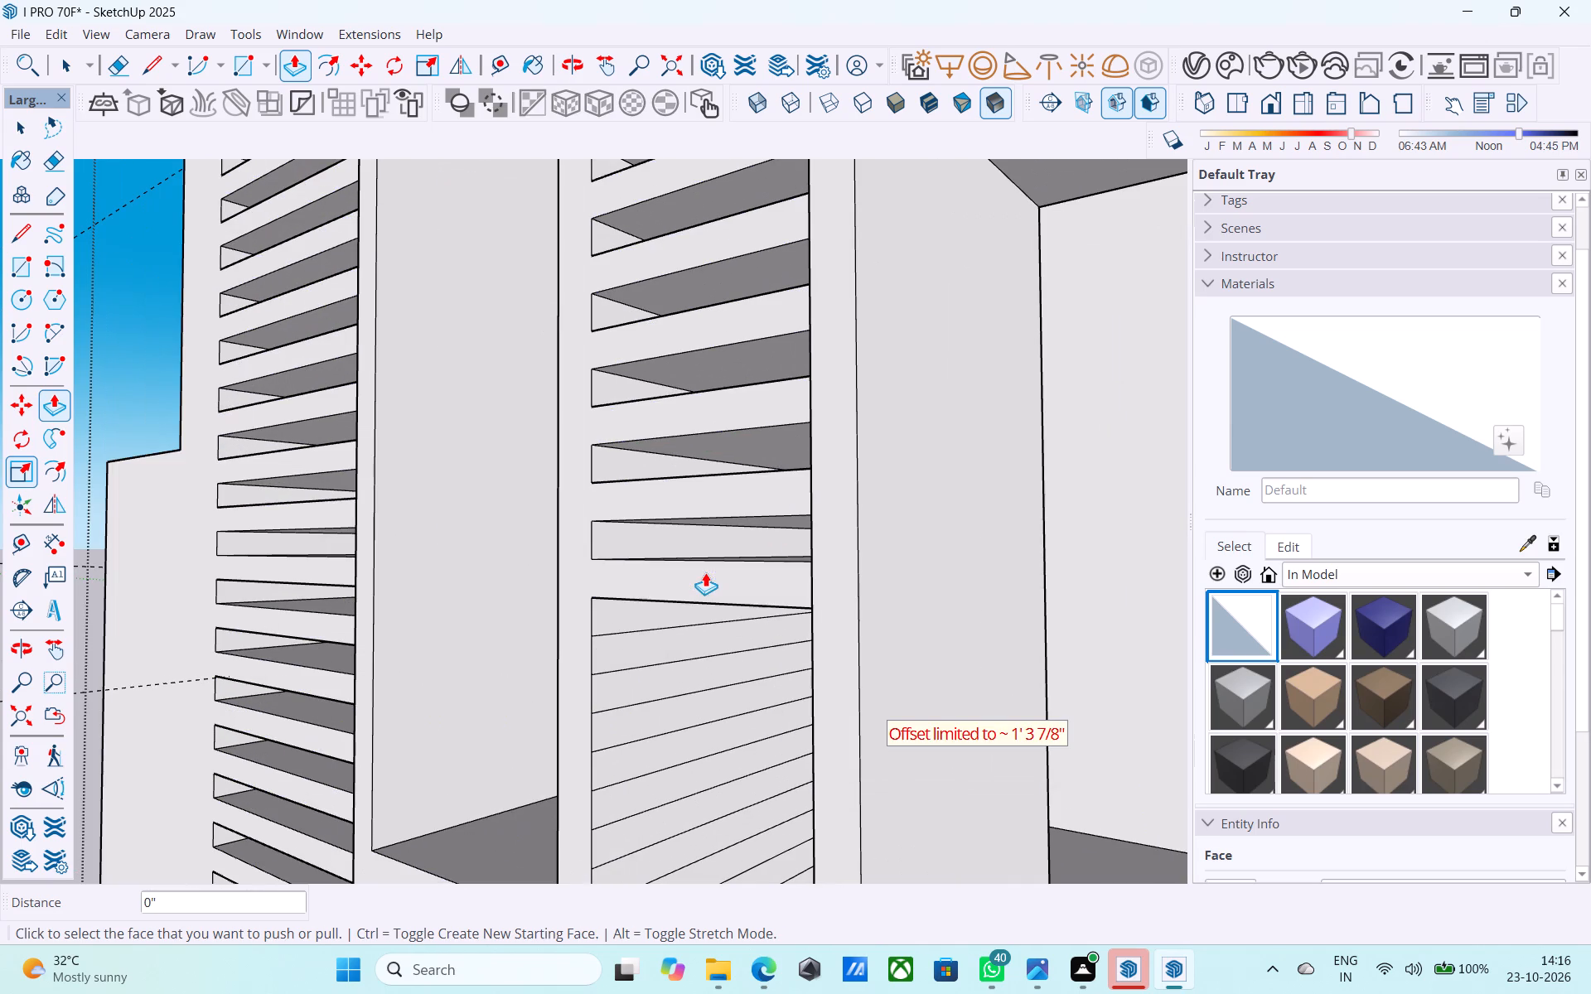
Extrude the remaining six alternate strips between the post and the door frame by about 1' 3 7/8", down to the base.
{"action": "scroll", "coordinate": [752, 497], "scroll_direction": "down", "scroll_amount": 4}
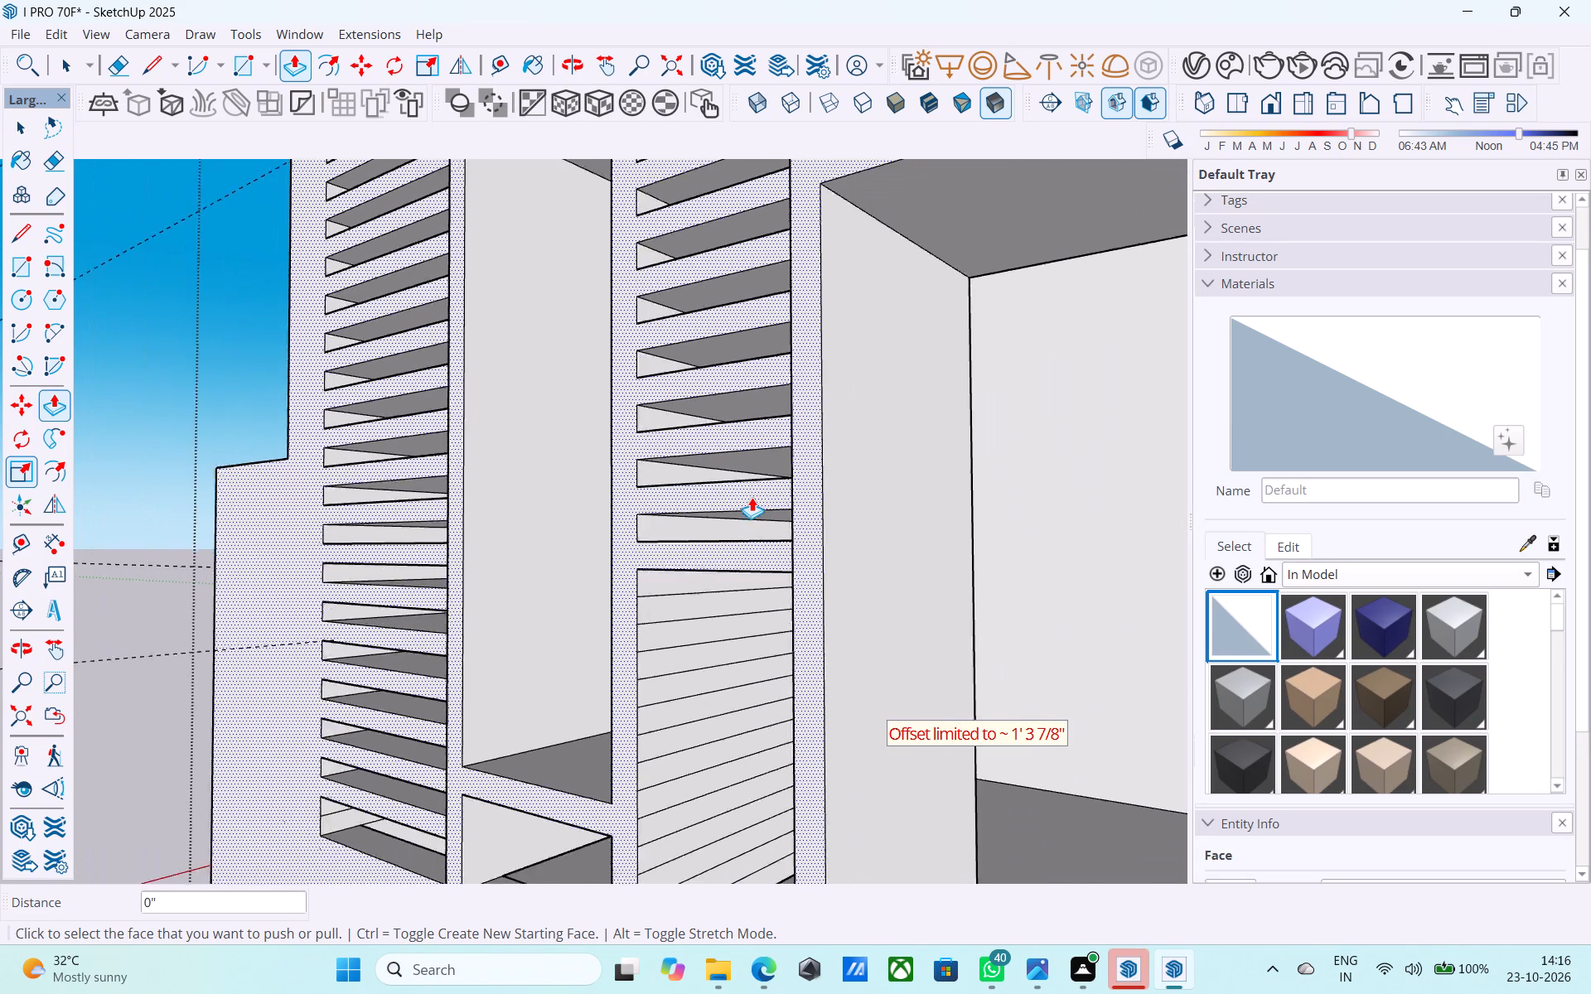
{"action": "scroll", "coordinate": [752, 497], "scroll_direction": "down", "scroll_amount": 2}
{"action": "scroll", "coordinate": [747, 557], "scroll_direction": "up", "scroll_amount": 9}
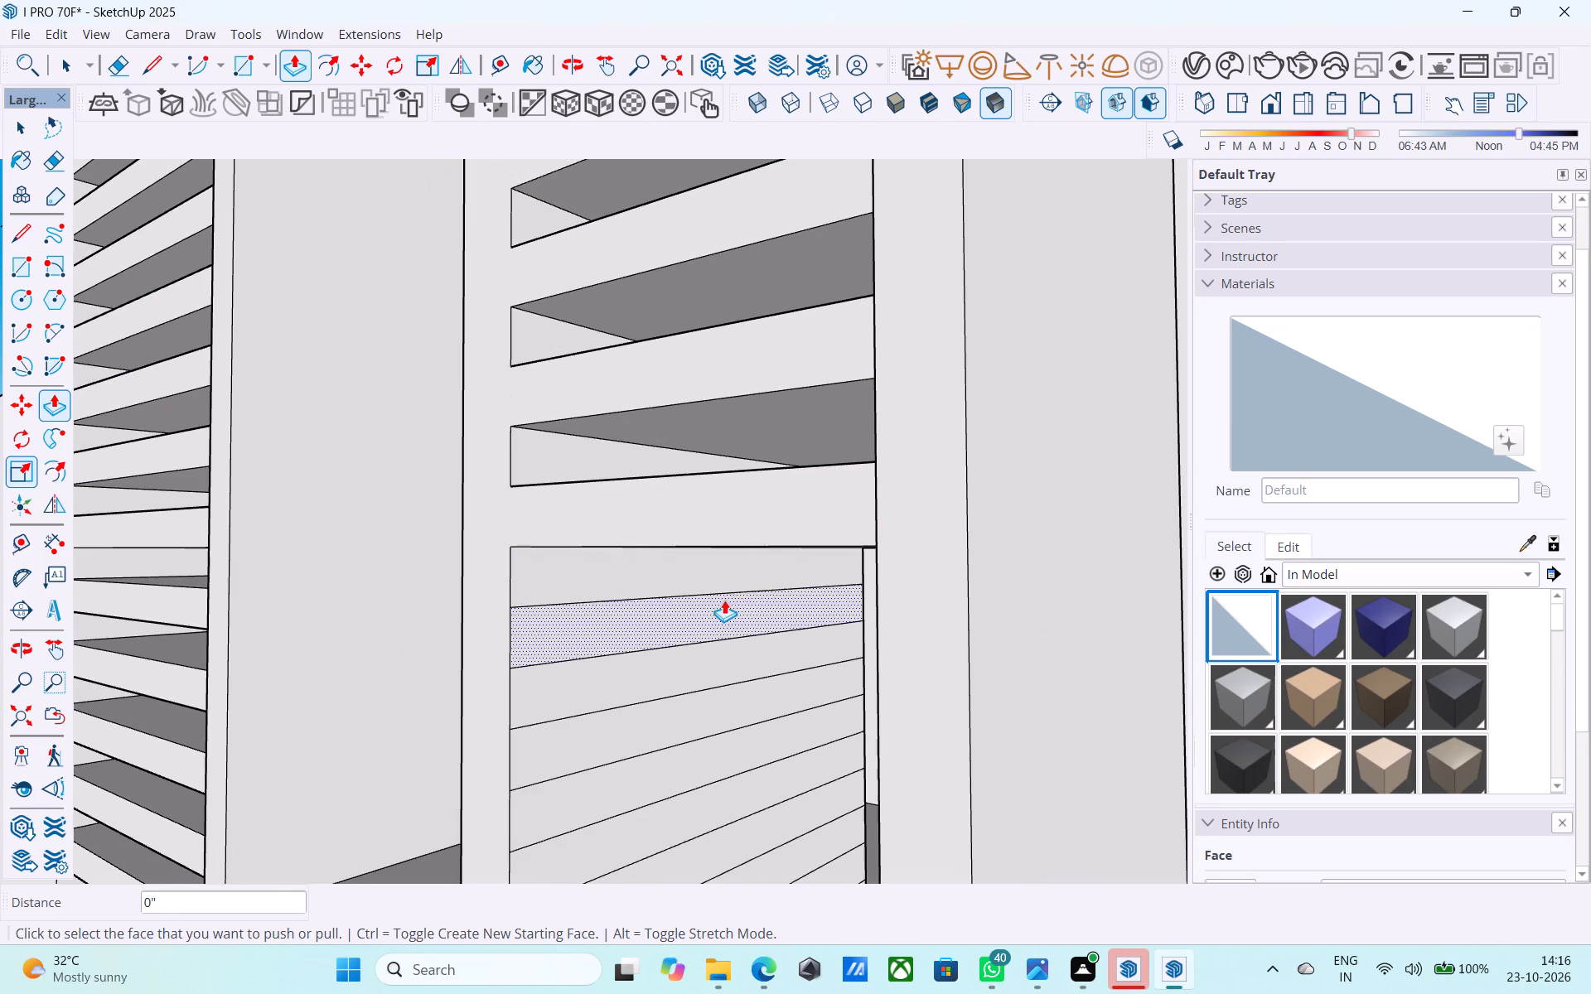
{"action": "double_click", "coordinate": [724, 600]}
{"action": "scroll", "coordinate": [752, 385], "scroll_direction": "down", "scroll_amount": 6}
{"action": "scroll", "coordinate": [713, 600], "scroll_direction": "up", "scroll_amount": 4}
{"action": "double_click", "coordinate": [697, 620]}
{"action": "scroll", "coordinate": [760, 366], "scroll_direction": "down", "scroll_amount": 7}
{"action": "scroll", "coordinate": [709, 598], "scroll_direction": "up", "scroll_amount": 5}
{"action": "double_click", "coordinate": [706, 595]}
{"action": "scroll", "coordinate": [795, 345], "scroll_direction": "down", "scroll_amount": 6}
{"action": "scroll", "coordinate": [744, 576], "scroll_direction": "up", "scroll_amount": 6}
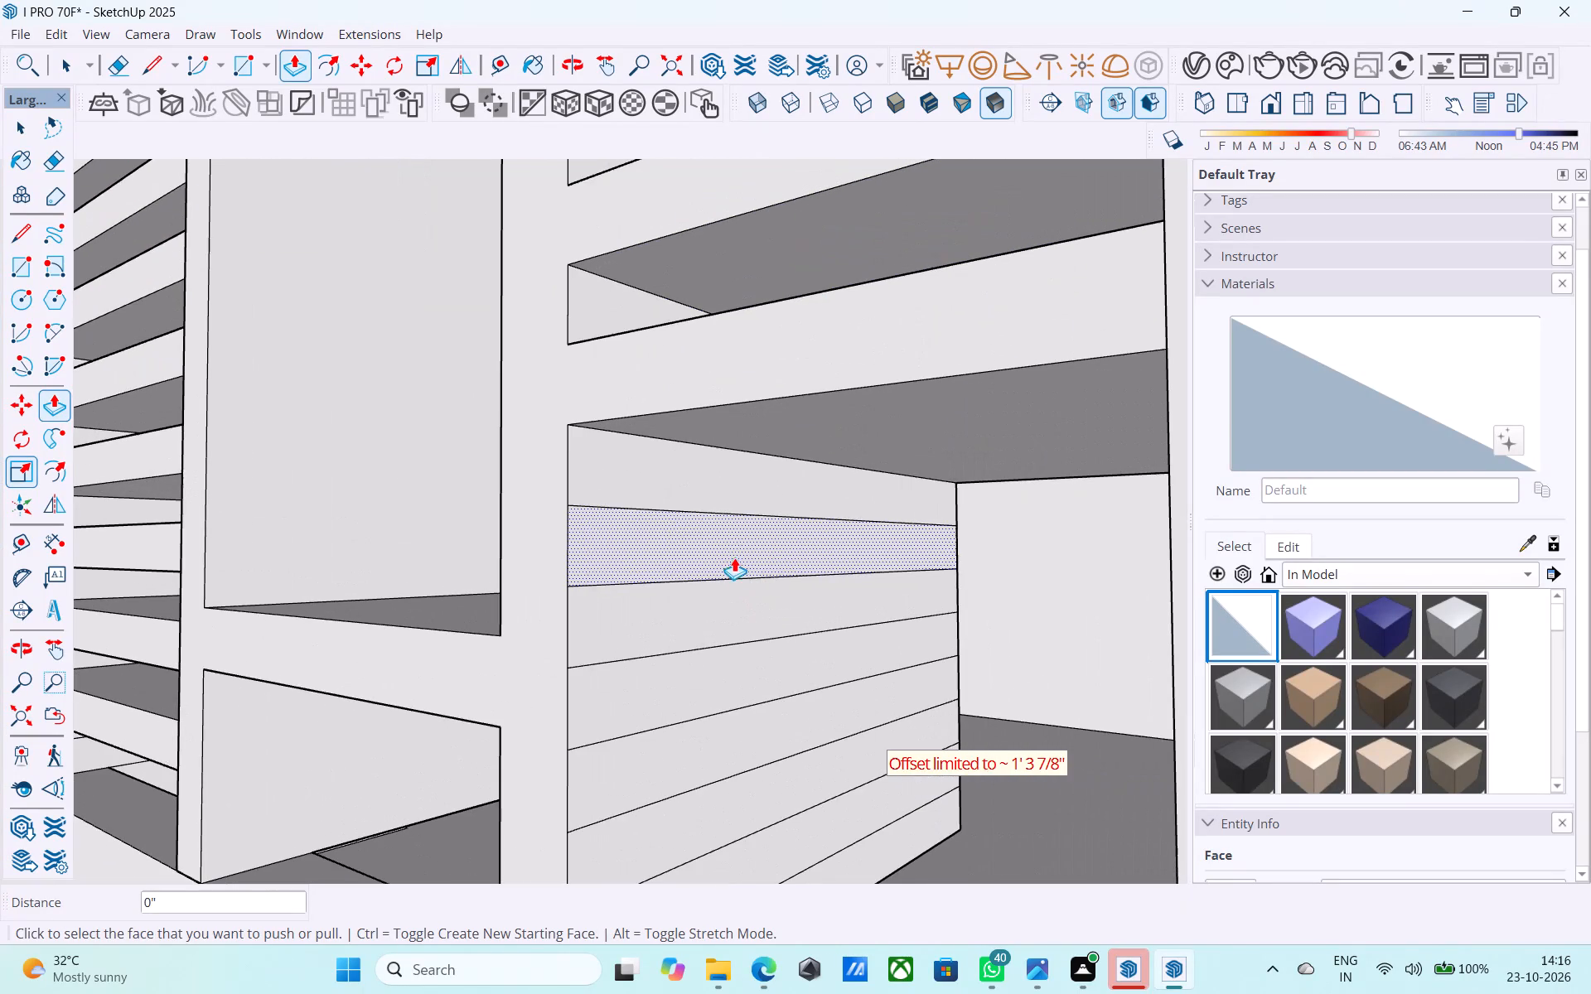
{"action": "double_click", "coordinate": [734, 555]}
{"action": "scroll", "coordinate": [844, 342], "scroll_direction": "down", "scroll_amount": 7}
{"action": "scroll", "coordinate": [779, 543], "scroll_direction": "up", "scroll_amount": 5}
{"action": "double_click", "coordinate": [776, 540]}
{"action": "scroll", "coordinate": [782, 396], "scroll_direction": "down", "scroll_amount": 7}
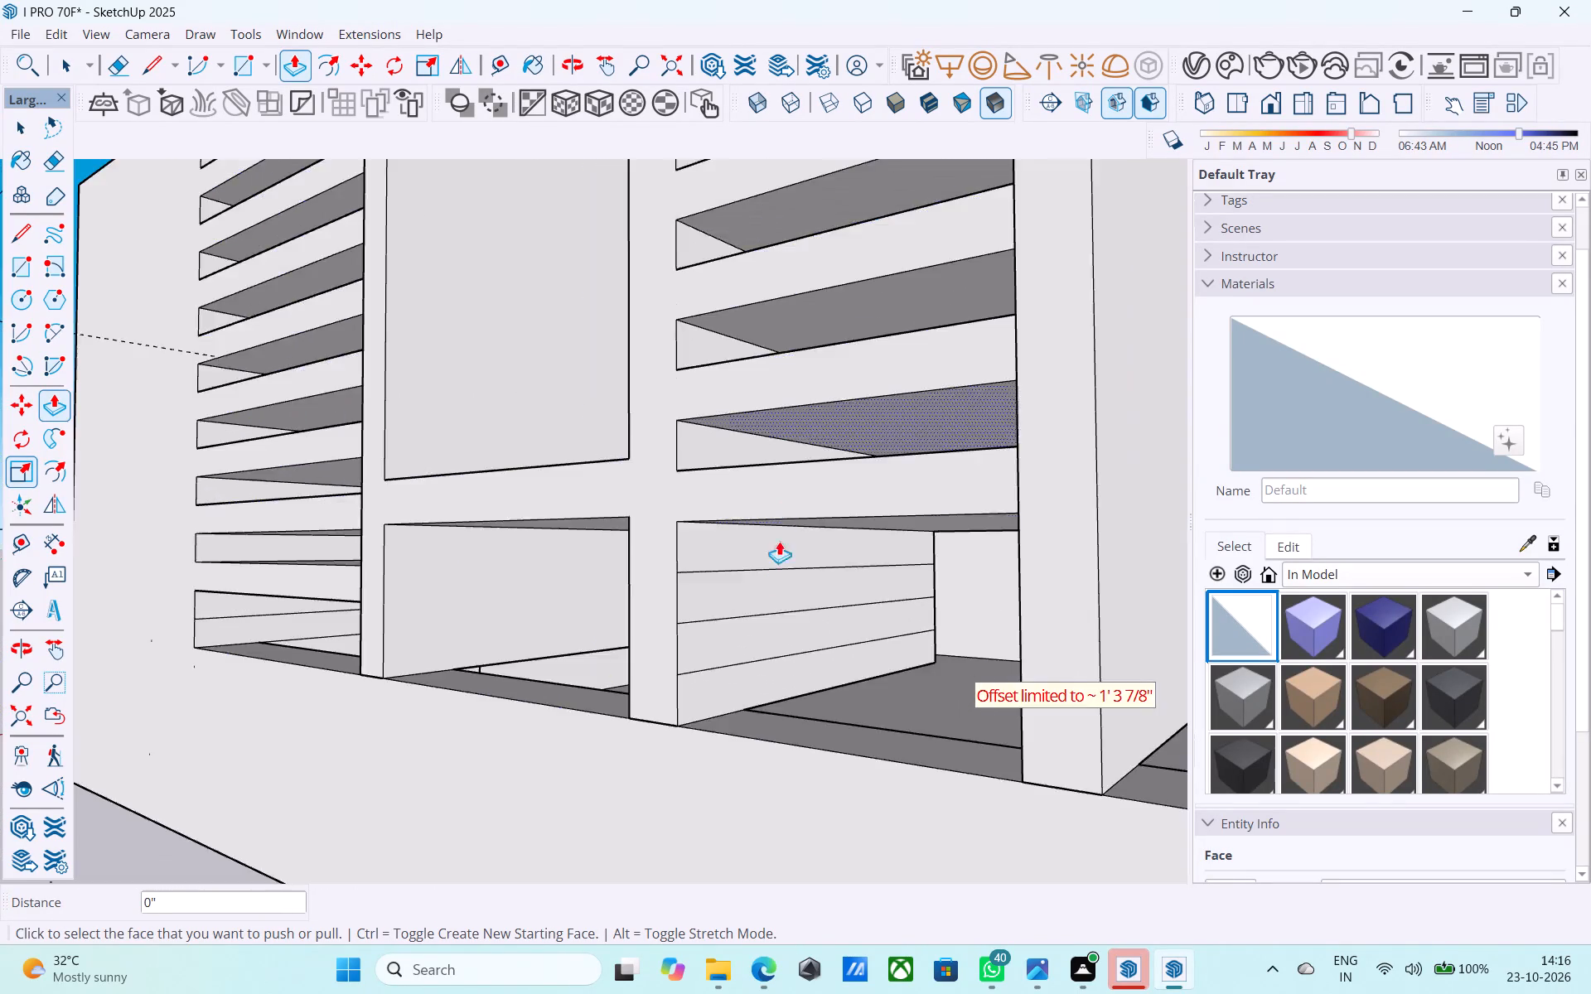
{"action": "scroll", "coordinate": [780, 582], "scroll_direction": "up", "scroll_amount": 6}
{"action": "double_click", "coordinate": [776, 574]}
{"action": "scroll", "coordinate": [772, 539], "scroll_direction": "down", "scroll_amount": 6}
Examine the louvres above and beside the door across the tower's ground-floor opening.
{"action": "middle_click_drag", "start_coordinate": [774, 557], "coordinate": [1065, 605]}
{"action": "scroll", "coordinate": [792, 549], "scroll_direction": "down", "scroll_amount": 10}
{"action": "middle_click_drag", "start_coordinate": [790, 590], "coordinate": [825, 612]}
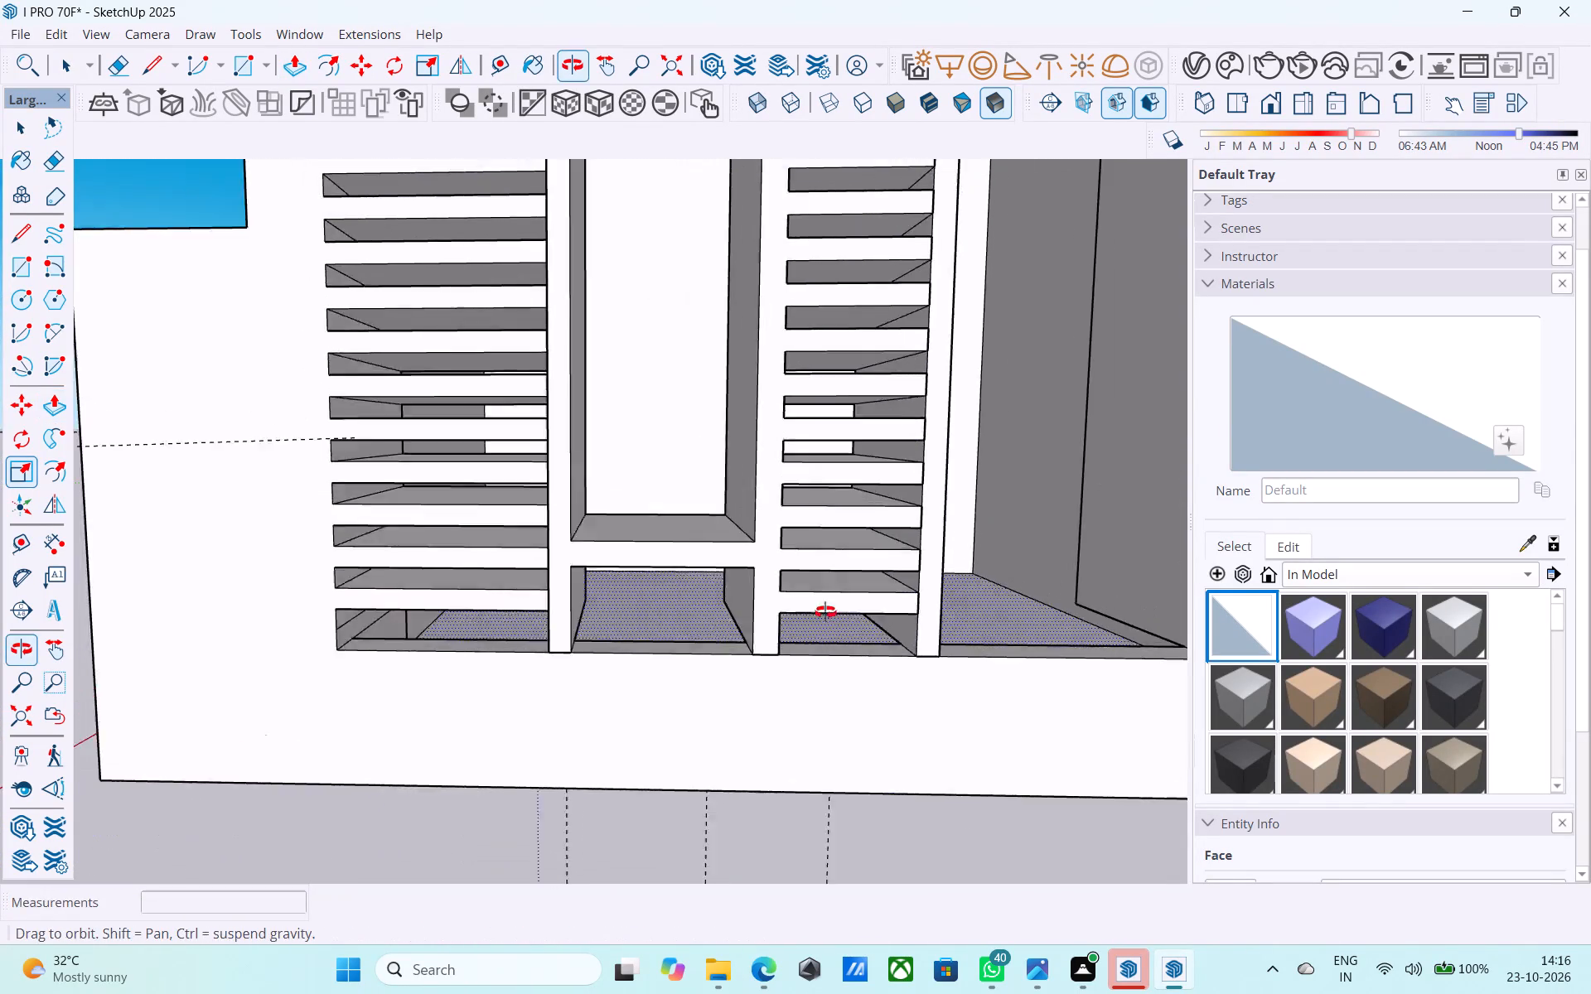
{"action": "middle_click_drag", "start_coordinate": [825, 612], "coordinate": [846, 618]}
{"action": "scroll", "coordinate": [781, 581], "scroll_direction": "down", "scroll_amount": 5}
{"action": "middle_click_drag", "start_coordinate": [941, 564], "coordinate": [662, 670]}
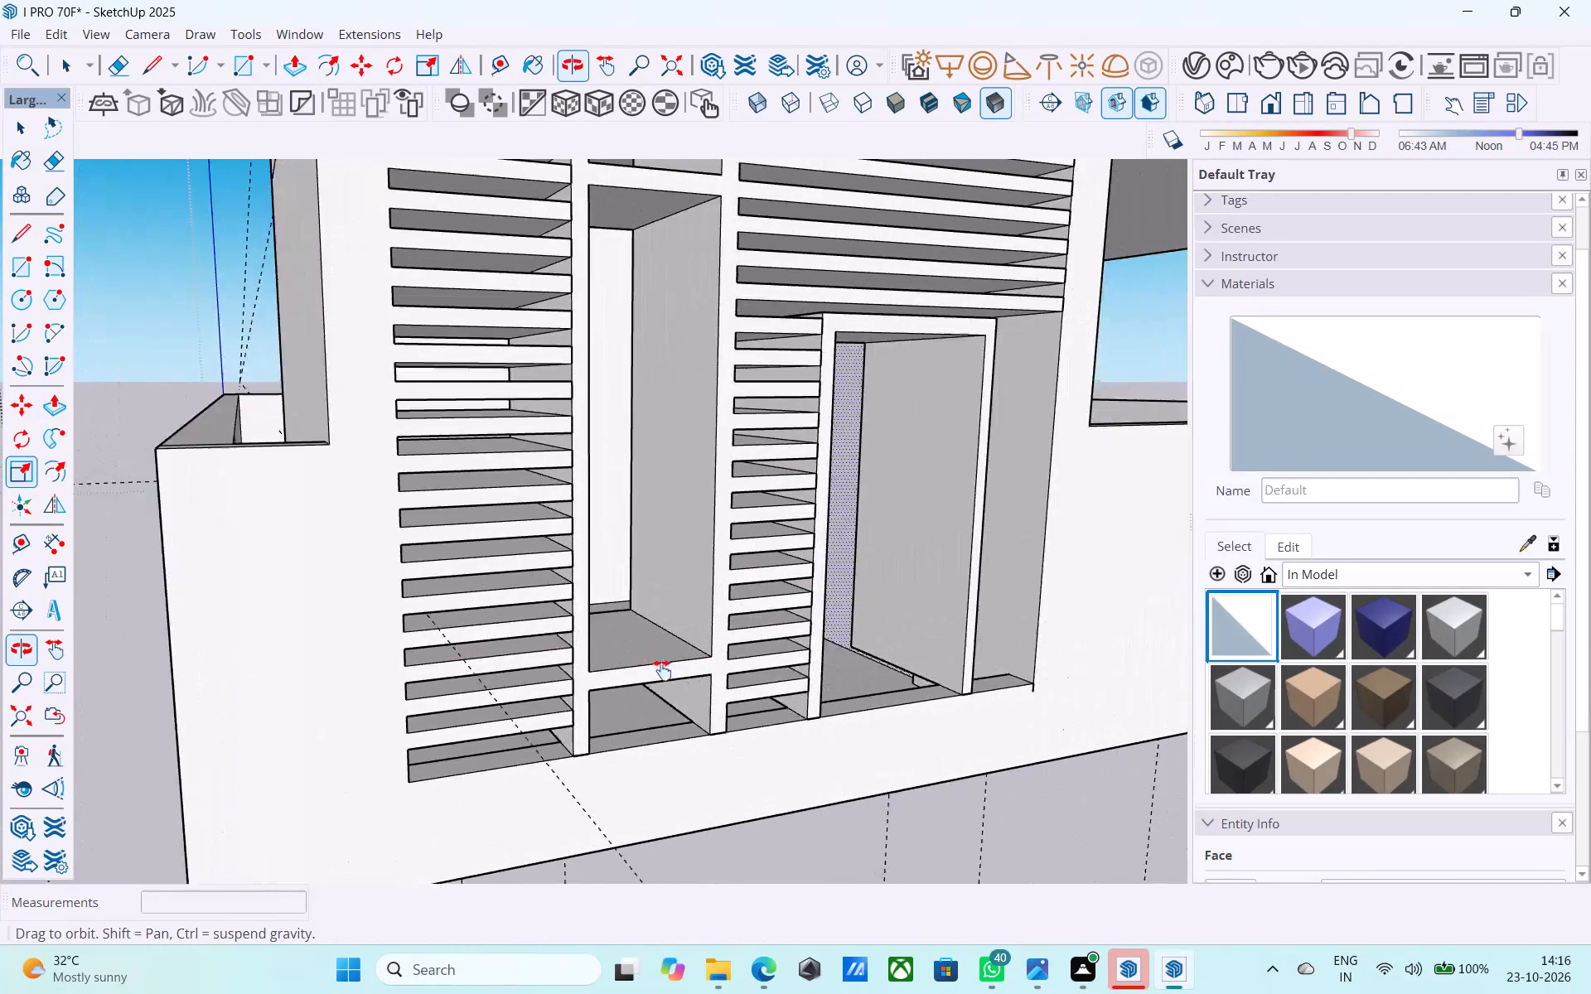
{"action": "middle_click_drag", "start_coordinate": [662, 670], "coordinate": [540, 711]}
{"action": "middle_click_drag", "start_coordinate": [714, 590], "coordinate": [726, 609]}
{"action": "key", "text": "space"}
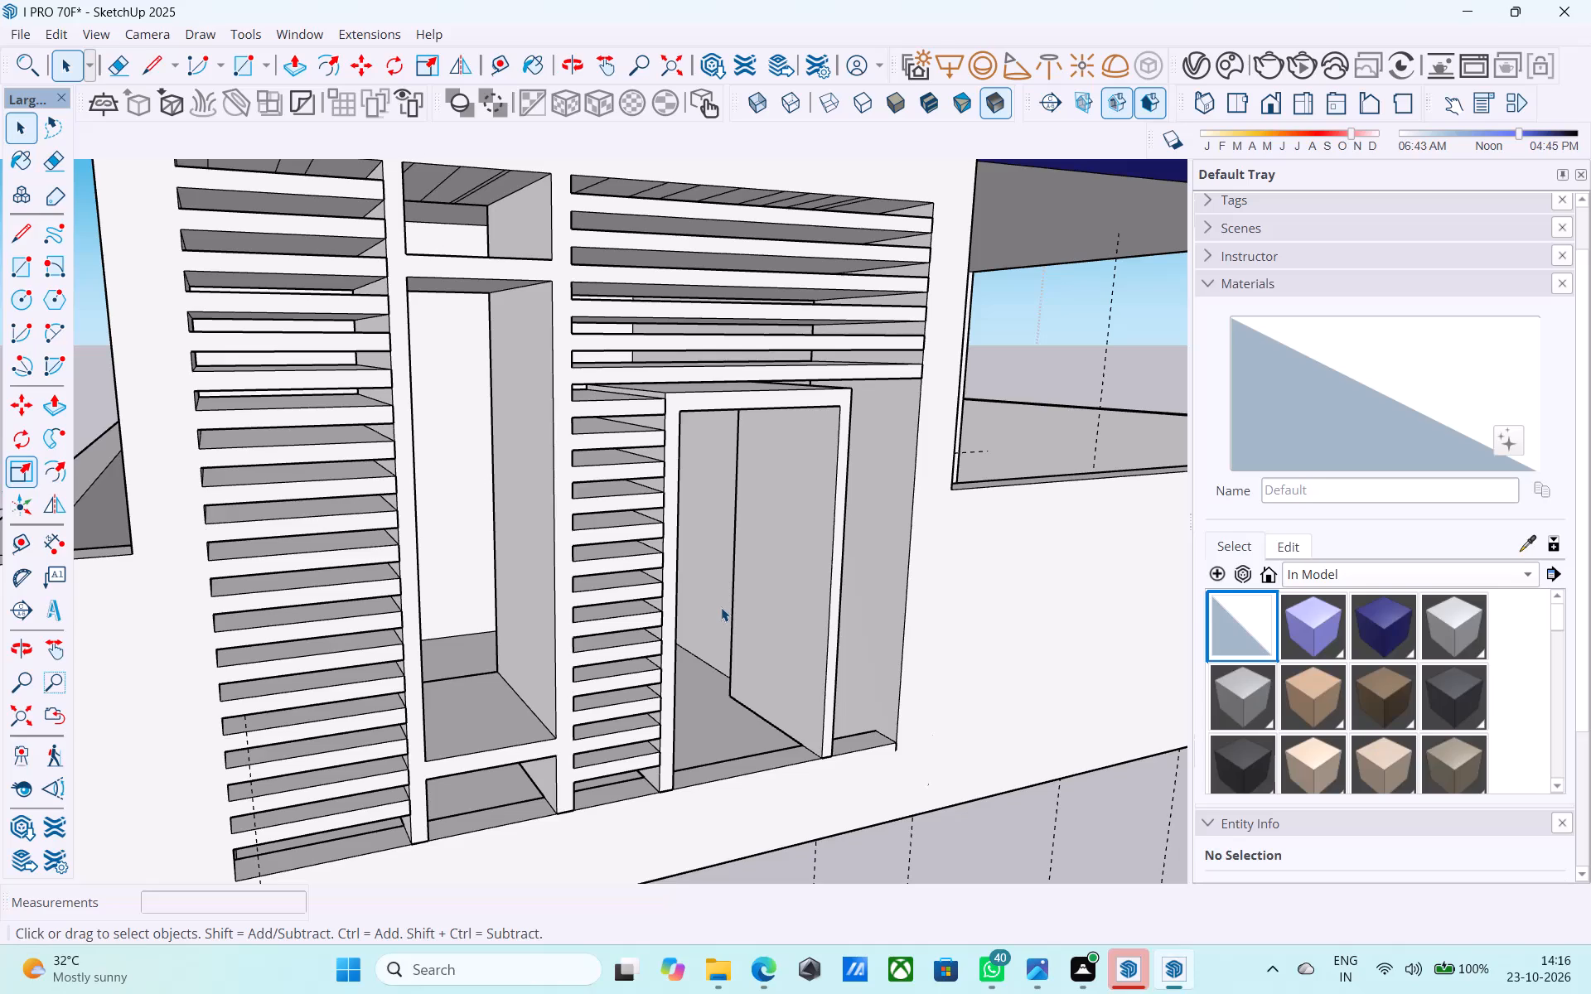
{"action": "middle_click_drag", "start_coordinate": [721, 607], "coordinate": [650, 734]}
Copy the top edge of the far jamb's inner face about 8' 4 5/16" down to its base, dividing the distance into 40 equal spaces.
{"action": "scroll", "coordinate": [785, 514], "scroll_direction": "up", "scroll_amount": 4}
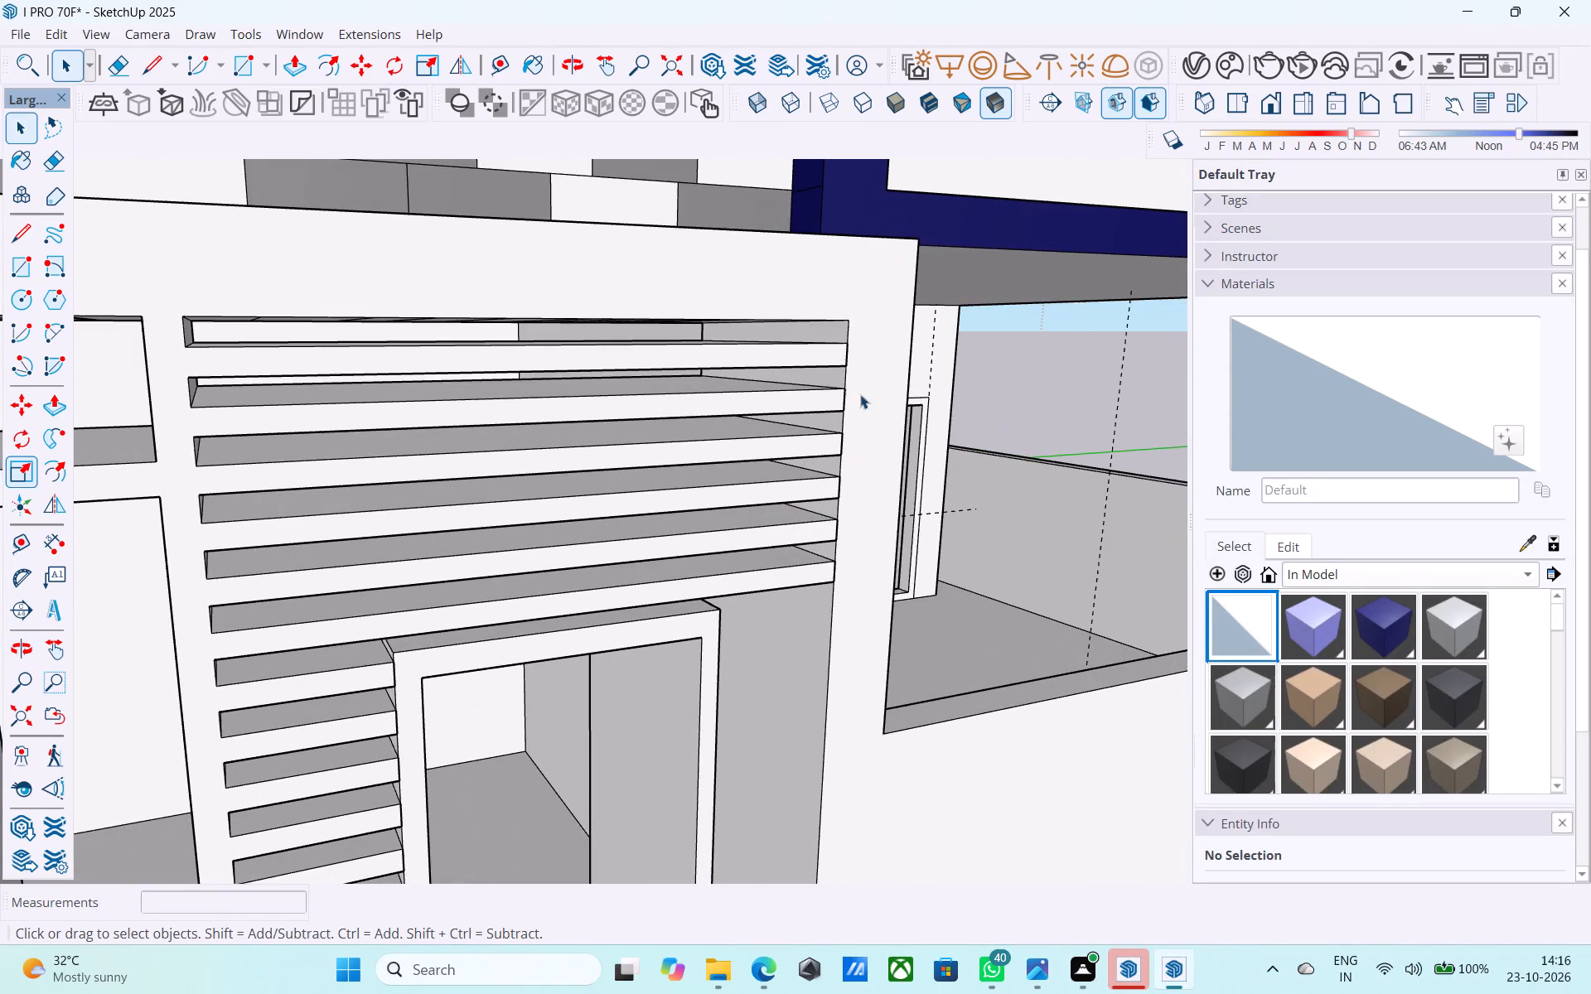
{"action": "middle_click_drag", "start_coordinate": [860, 390], "coordinate": [869, 422]}
{"action": "scroll", "coordinate": [849, 364], "scroll_direction": "up", "scroll_amount": 13}
{"action": "middle_click_drag", "start_coordinate": [827, 325], "coordinate": [839, 371]}
{"action": "left_click", "coordinate": [829, 305]}
{"action": "middle_click_drag", "start_coordinate": [805, 360], "coordinate": [792, 300]}
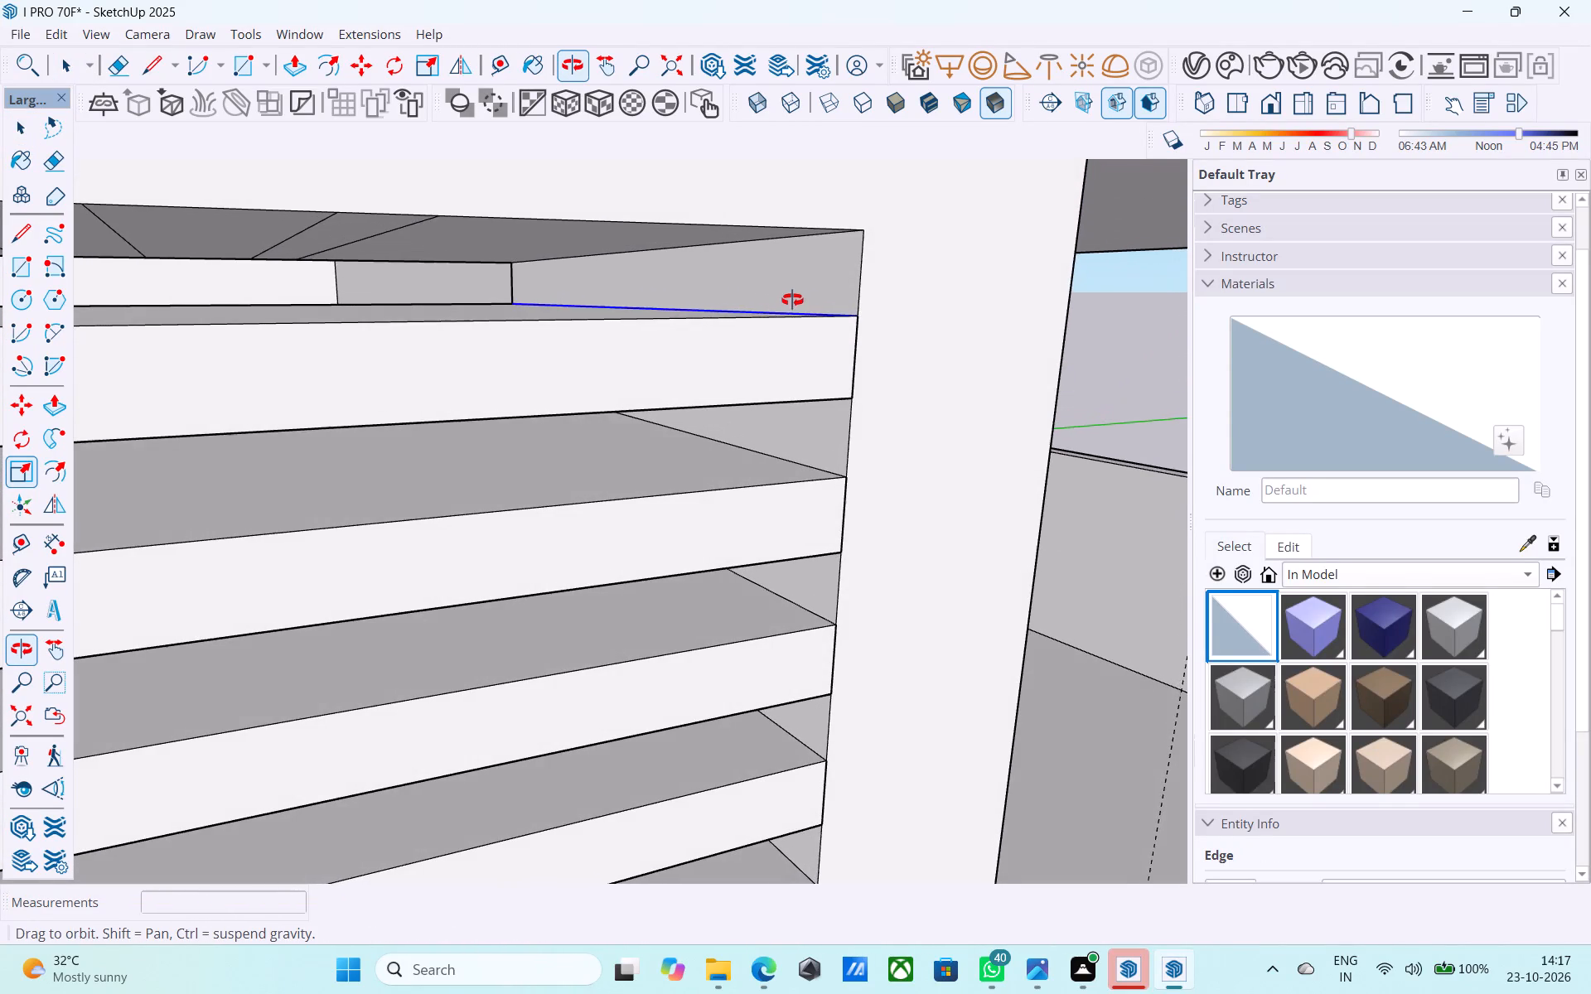
{"action": "middle_click_drag", "start_coordinate": [792, 300], "coordinate": [804, 280]}
{"action": "left_click", "coordinate": [832, 237]}
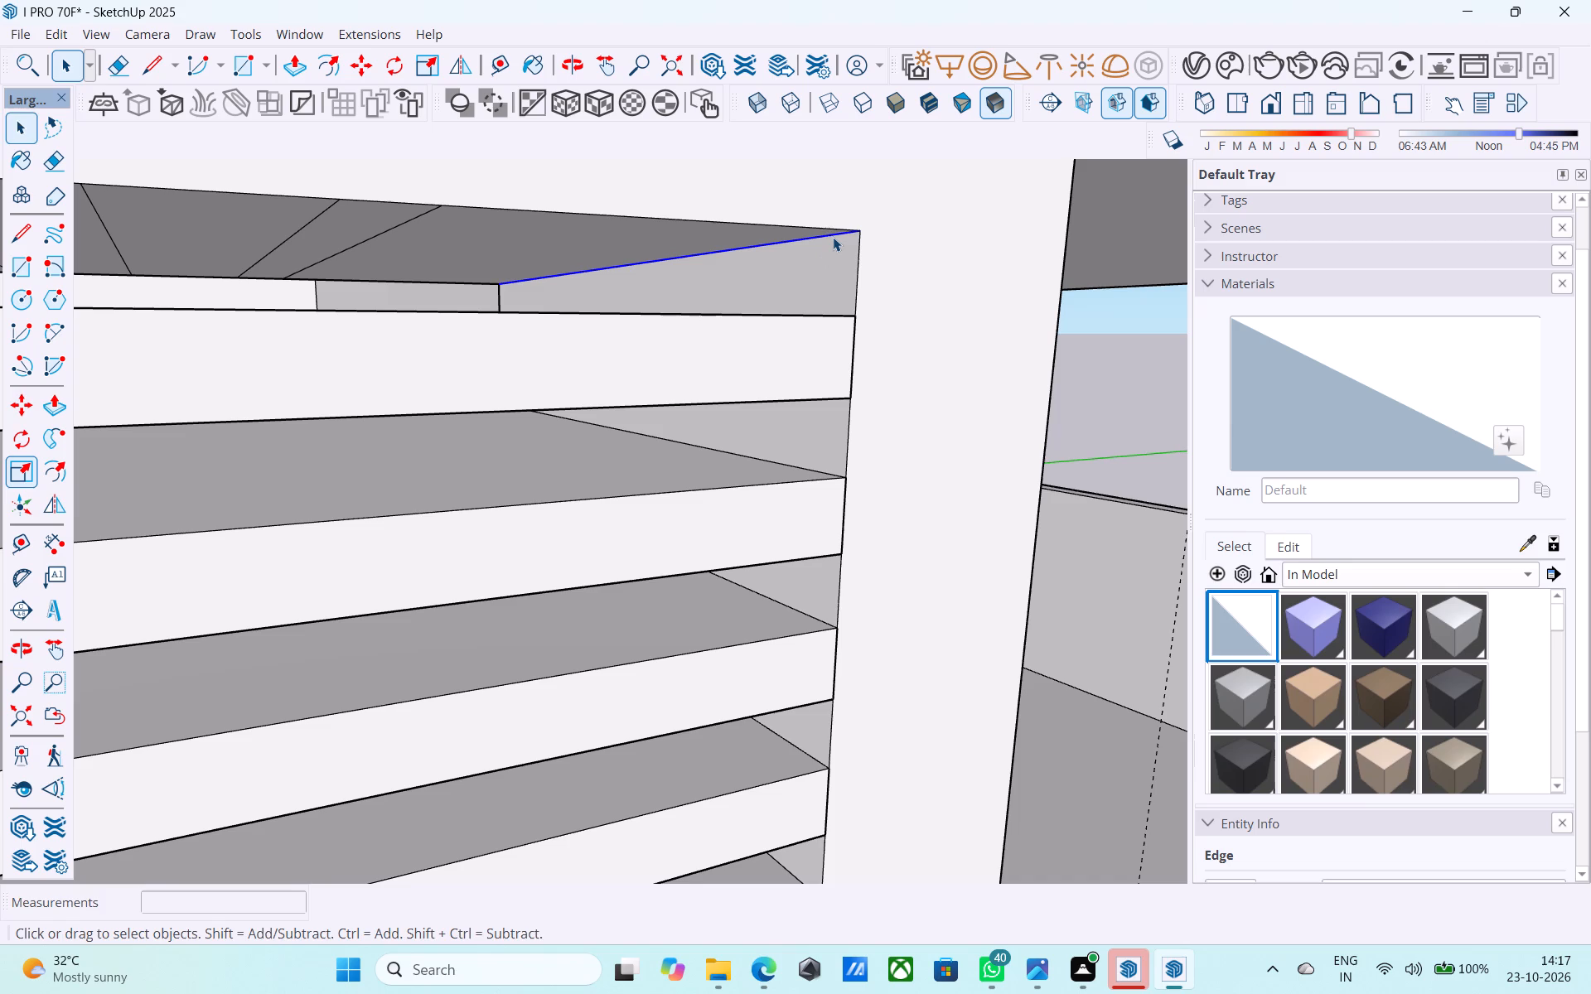
{"action": "key", "text": "m"}
{"action": "left_click", "coordinate": [853, 233]}
{"action": "scroll", "coordinate": [854, 231], "scroll_direction": "down", "scroll_amount": 4}
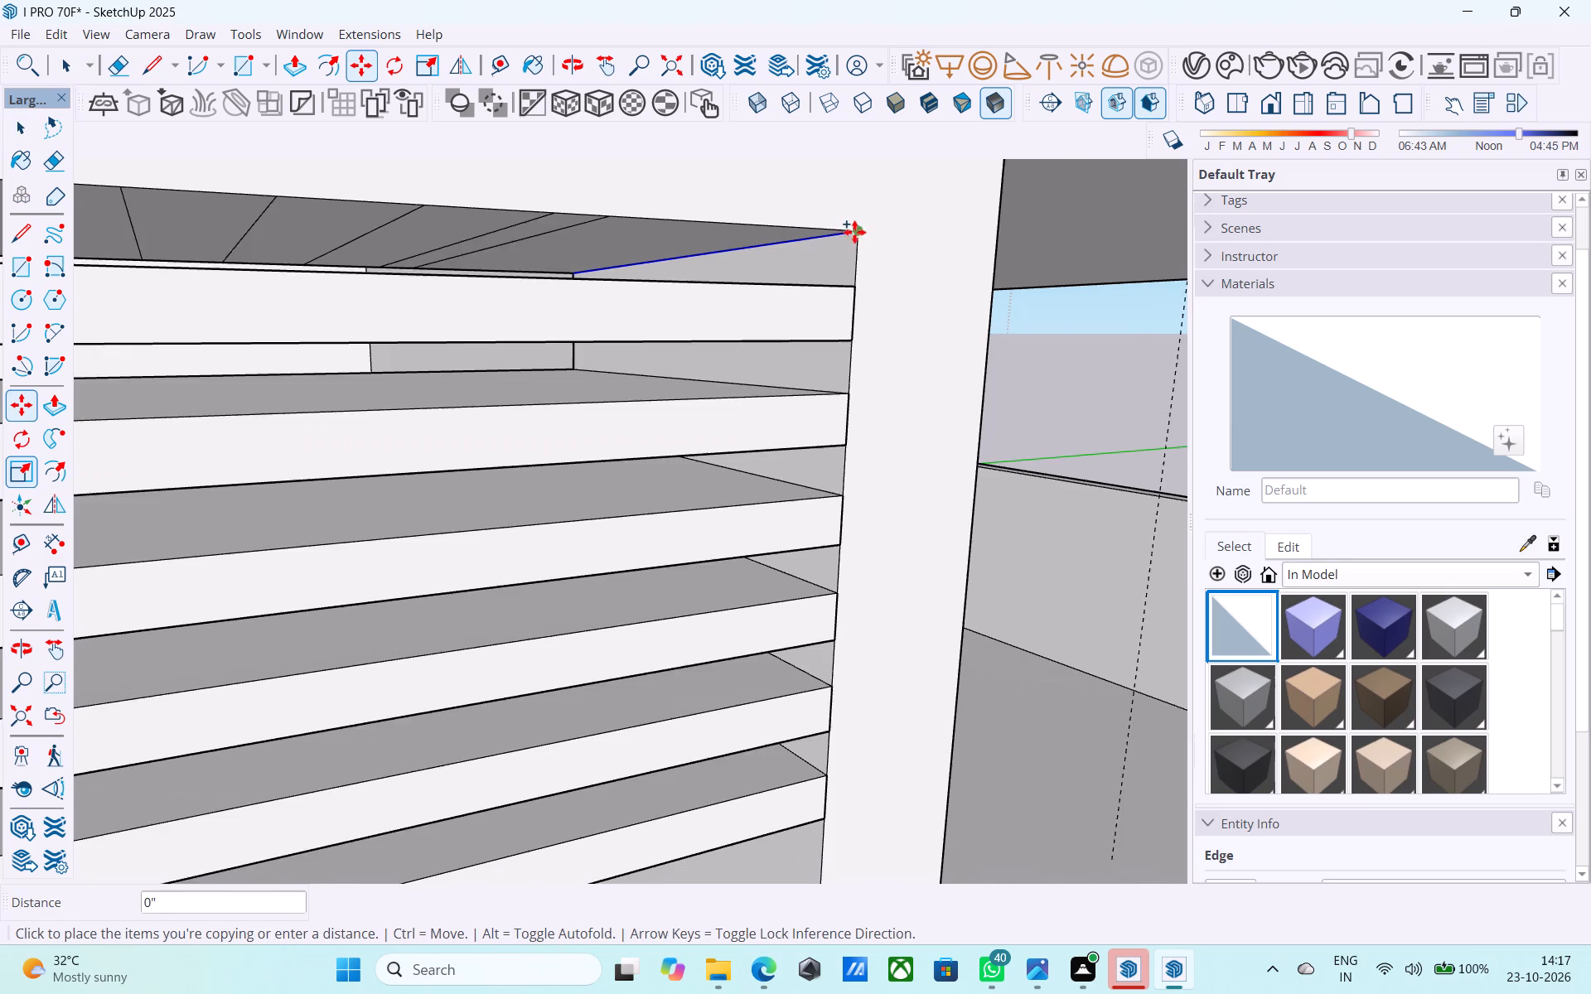
{"action": "scroll", "coordinate": [854, 232], "scroll_direction": "down", "scroll_amount": 11}
{"action": "scroll", "coordinate": [804, 559], "scroll_direction": "down", "scroll_amount": 4}
{"action": "middle_click_drag", "start_coordinate": [804, 562], "coordinate": [824, 317]}
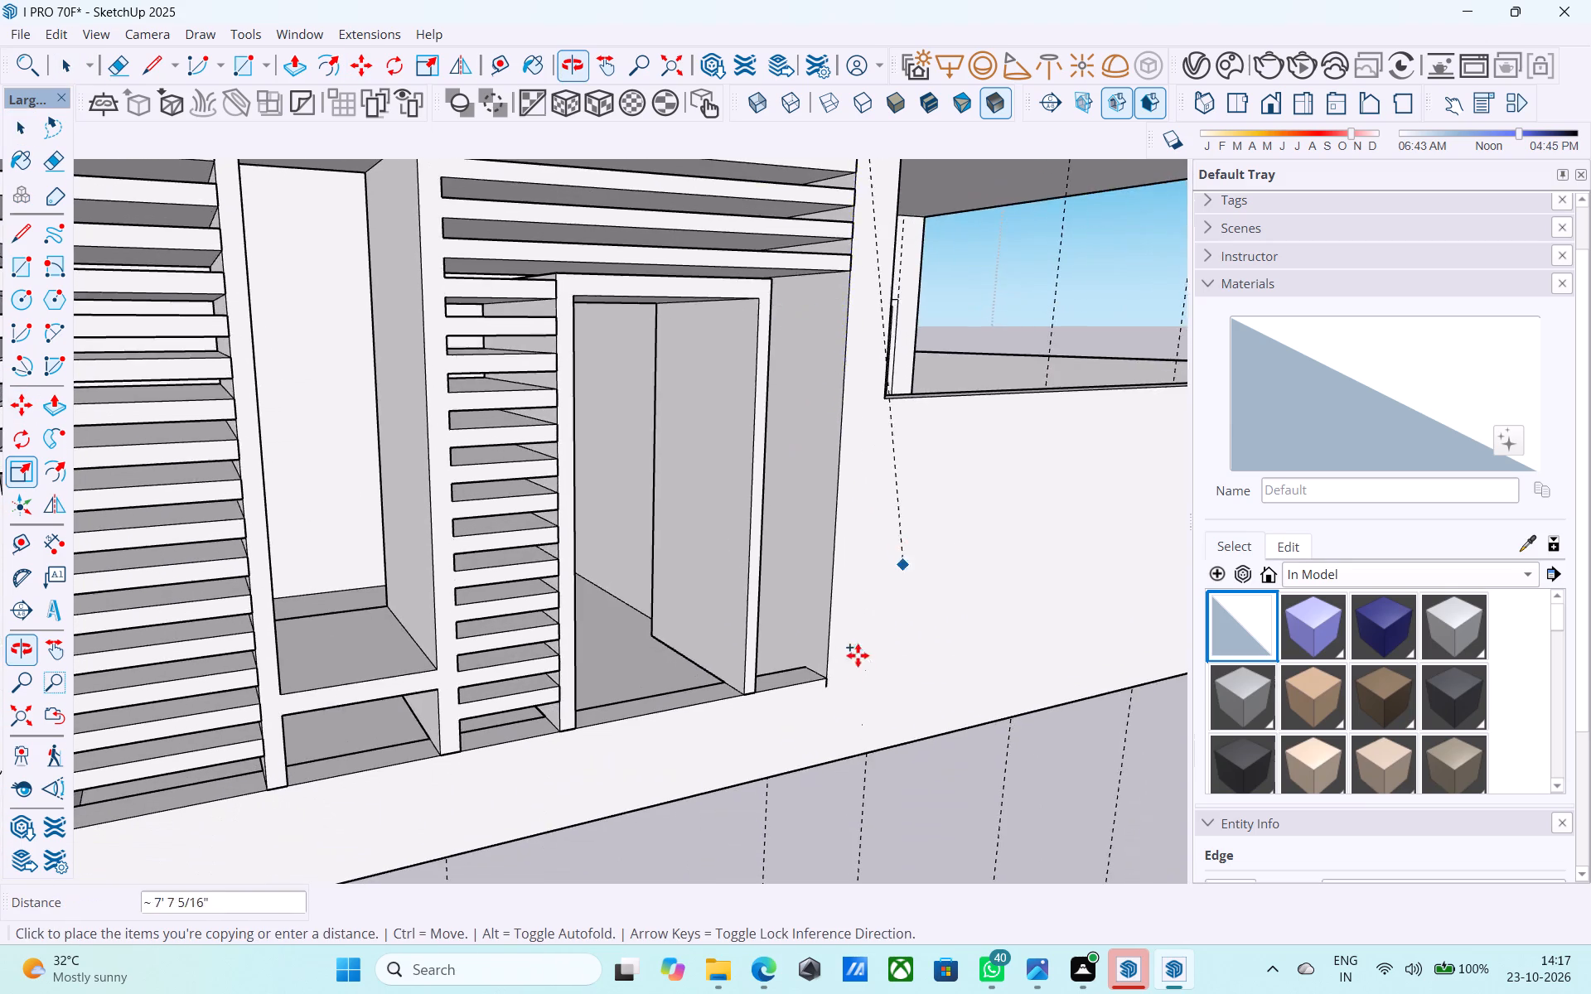
{"action": "scroll", "coordinate": [854, 665], "scroll_direction": "up", "scroll_amount": 8}
{"action": "left_click", "coordinate": [805, 691]}
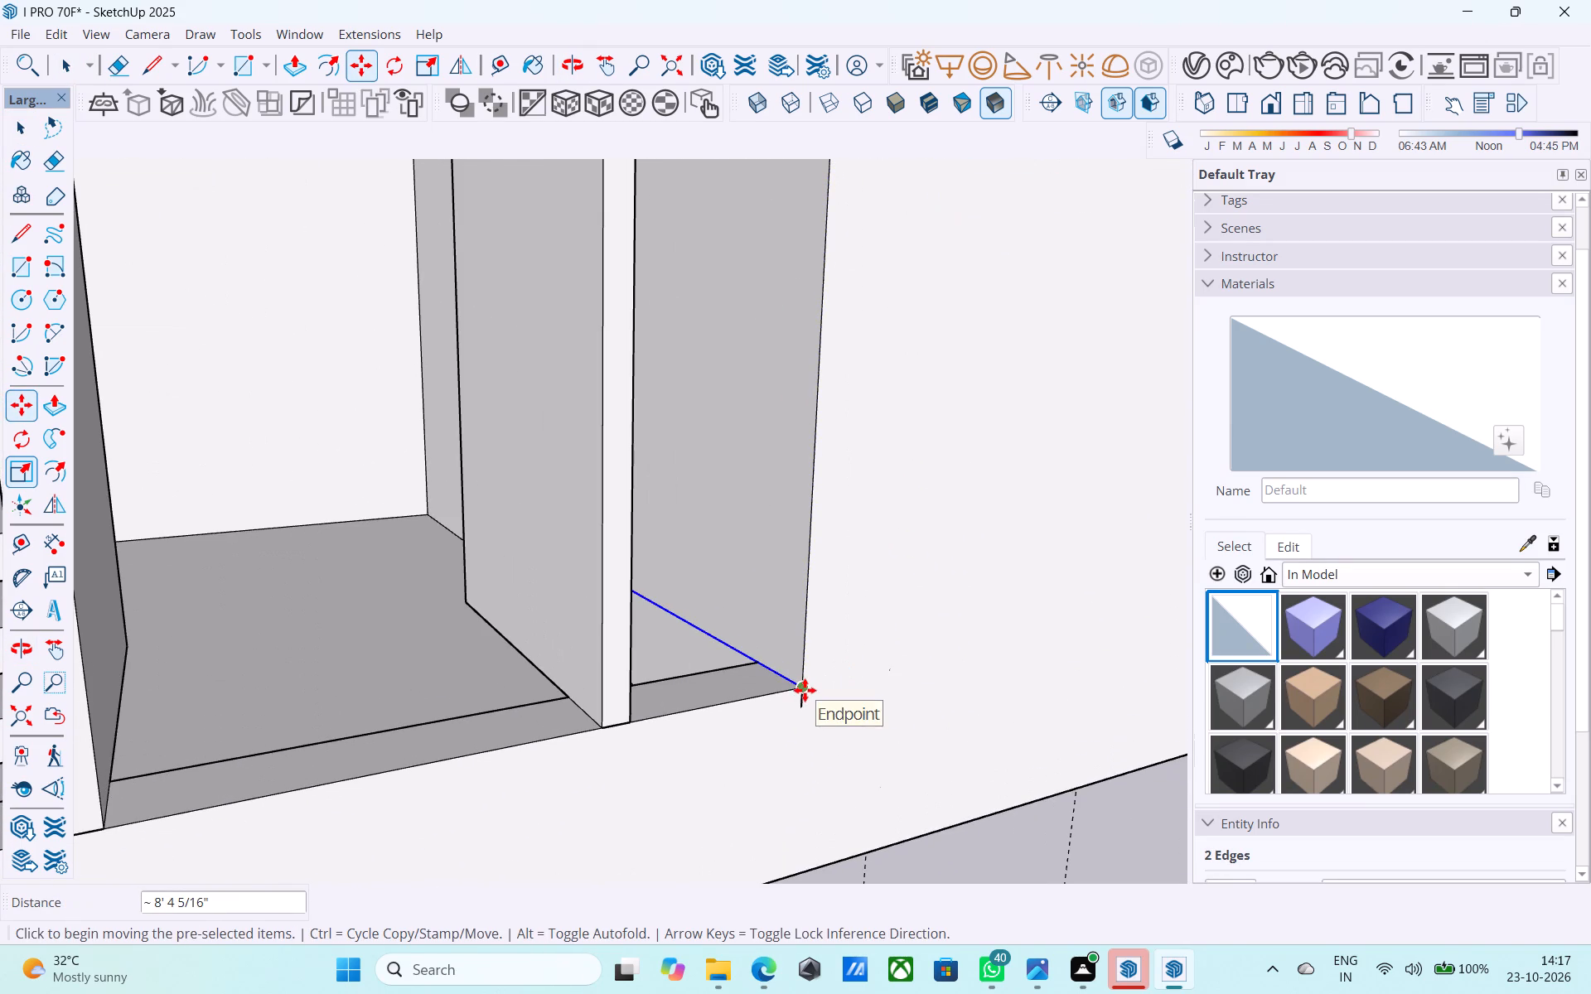
{"action": "type", "text": "/40"}
{"action": "key", "text": "Return"}
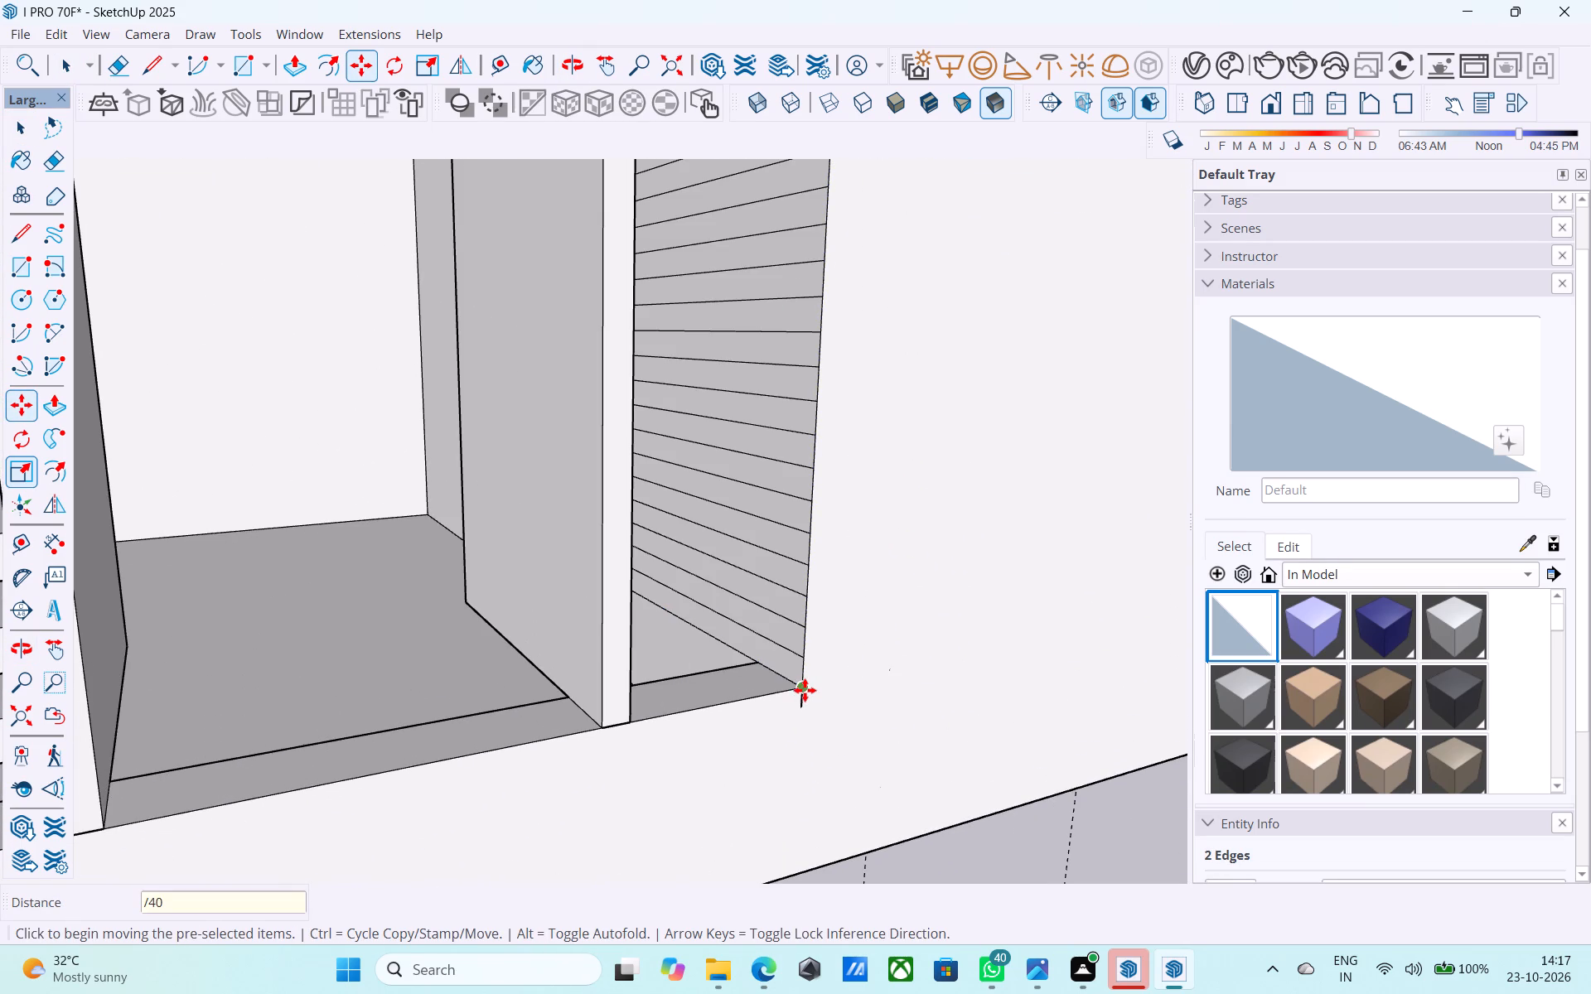
{"action": "key", "text": "space"}
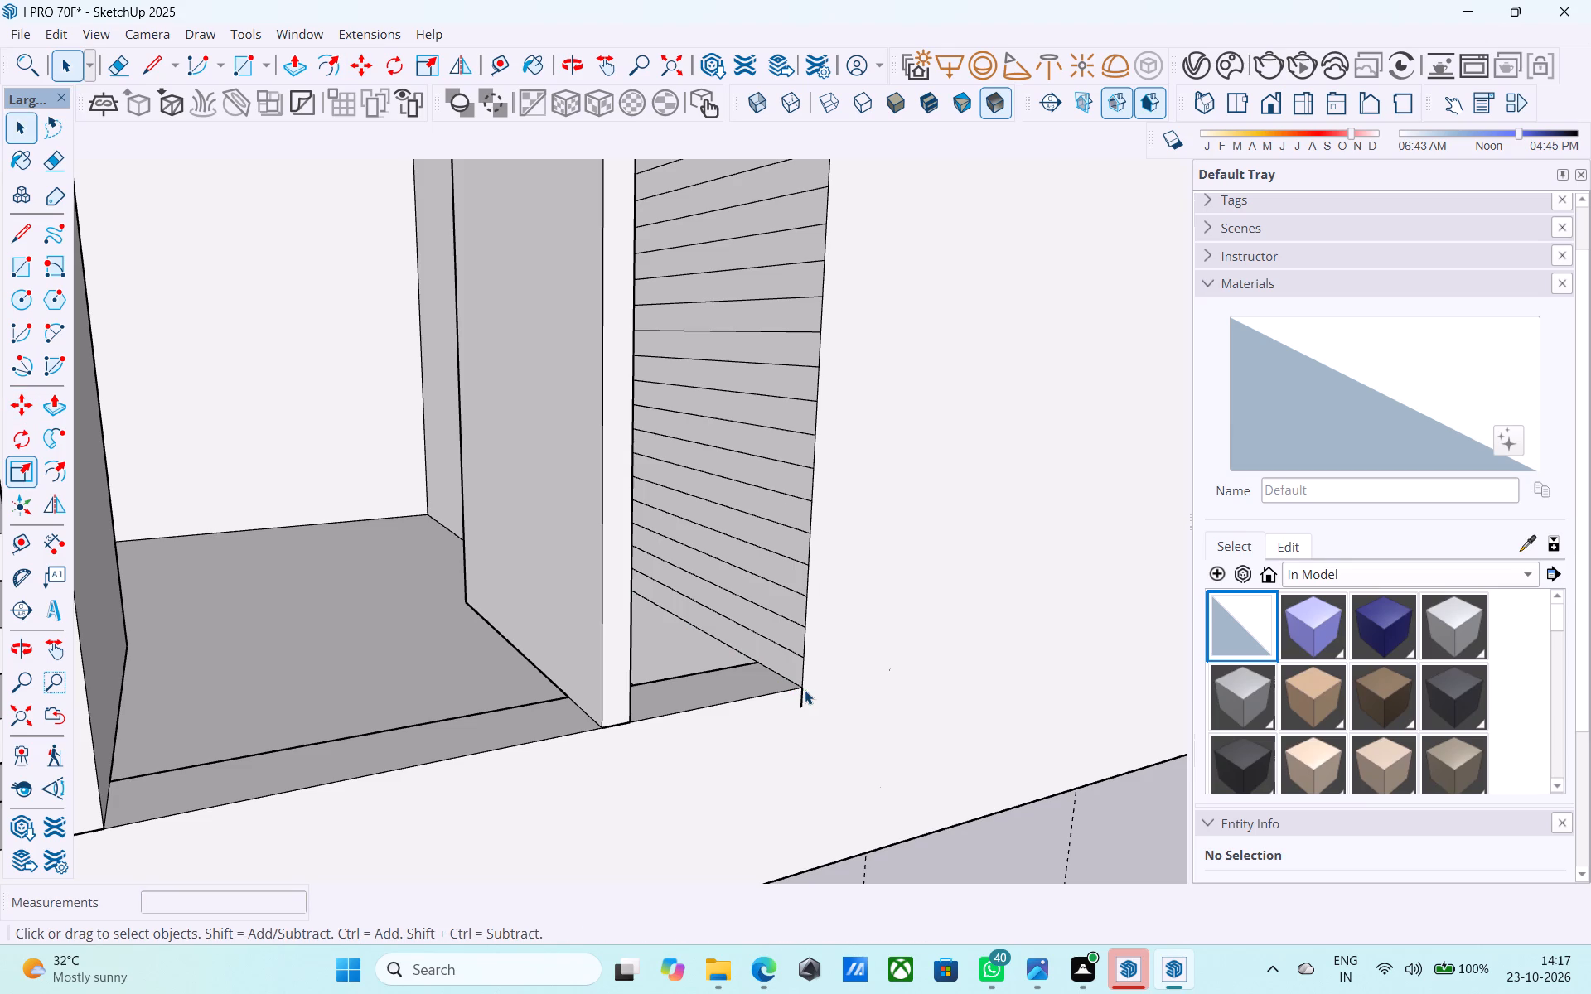
Erase the short stray edge below the base corner of the far jamb.
{"action": "middle_click_drag", "start_coordinate": [805, 689], "coordinate": [791, 687]}
{"action": "scroll", "coordinate": [791, 687], "scroll_direction": "up", "scroll_amount": 1}
{"action": "key", "text": "e"}
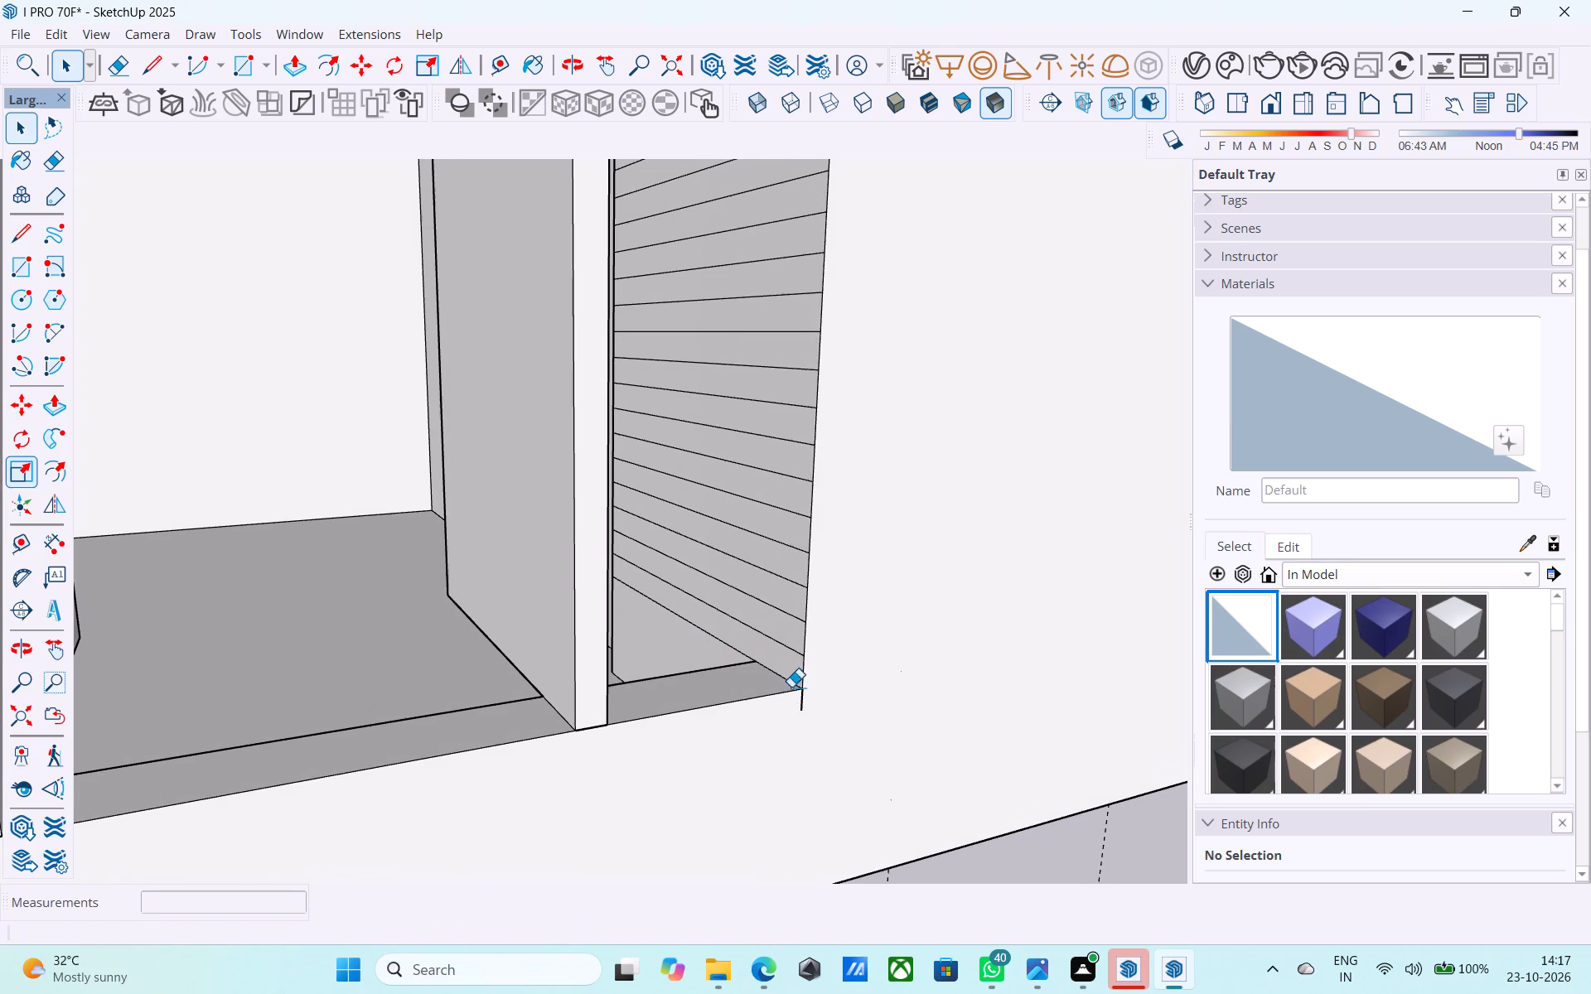
{"action": "left_click", "coordinate": [801, 713]}
{"action": "key", "text": "space"}
Extrude the alternate strip just below the lowest full-width louvre about 1' 3 5/16" from the far jamb to the door frame.
{"action": "scroll", "coordinate": [807, 707], "scroll_direction": "down", "scroll_amount": 4}
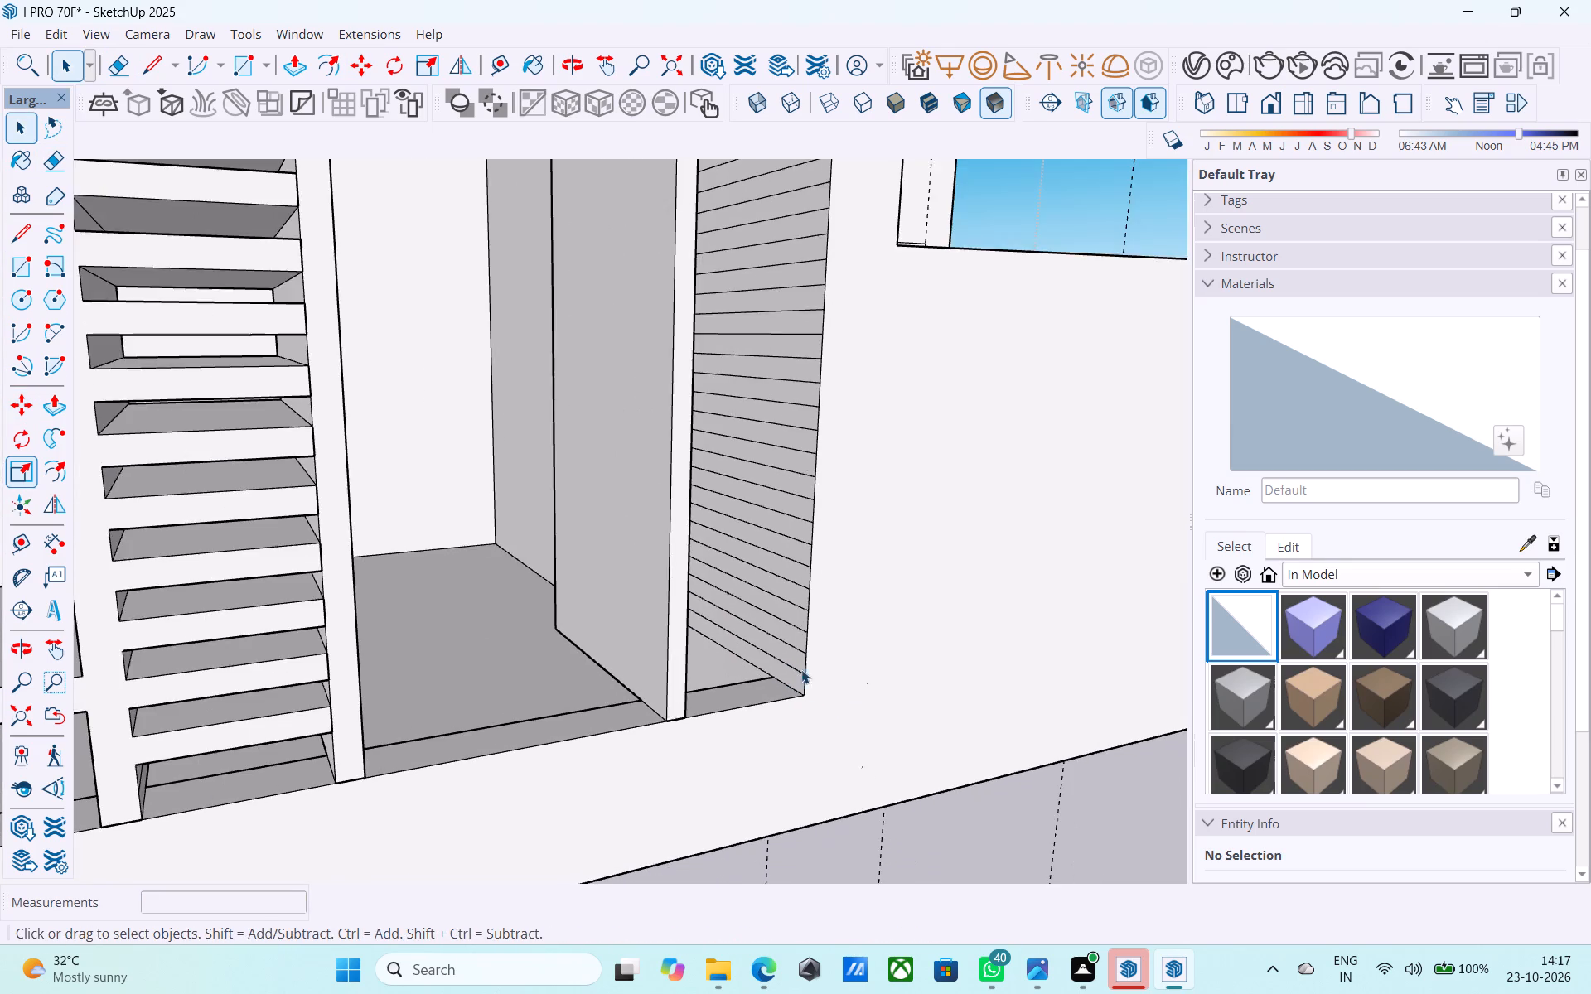
{"action": "scroll", "coordinate": [801, 669], "scroll_direction": "down", "scroll_amount": 4}
{"action": "middle_click_drag", "start_coordinate": [801, 668], "coordinate": [802, 925]}
{"action": "middle_click_drag", "start_coordinate": [799, 684], "coordinate": [802, 693], "text": "shift"}
{"action": "scroll", "coordinate": [795, 488], "scroll_direction": "up", "scroll_amount": 4}
{"action": "middle_click_drag", "start_coordinate": [836, 538], "coordinate": [813, 475]}
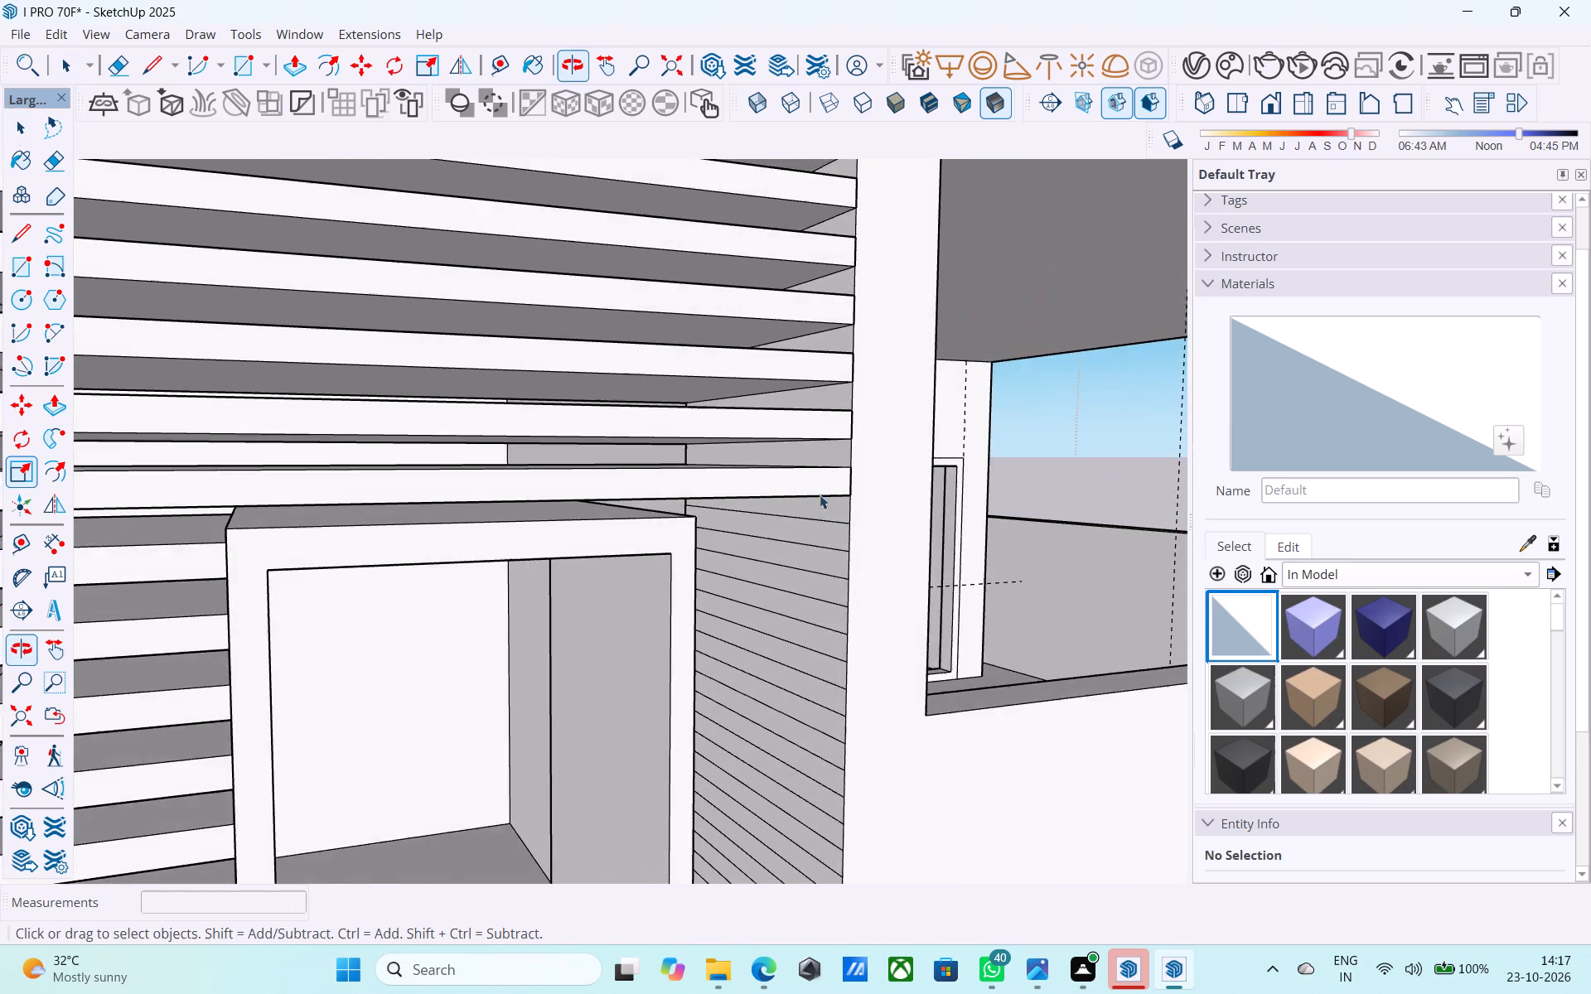
{"action": "scroll", "coordinate": [829, 572], "scroll_direction": "up", "scroll_amount": 4}
{"action": "left_click", "coordinate": [828, 570]}
{"action": "left_click", "coordinate": [826, 505]}
{"action": "key", "text": "p"}
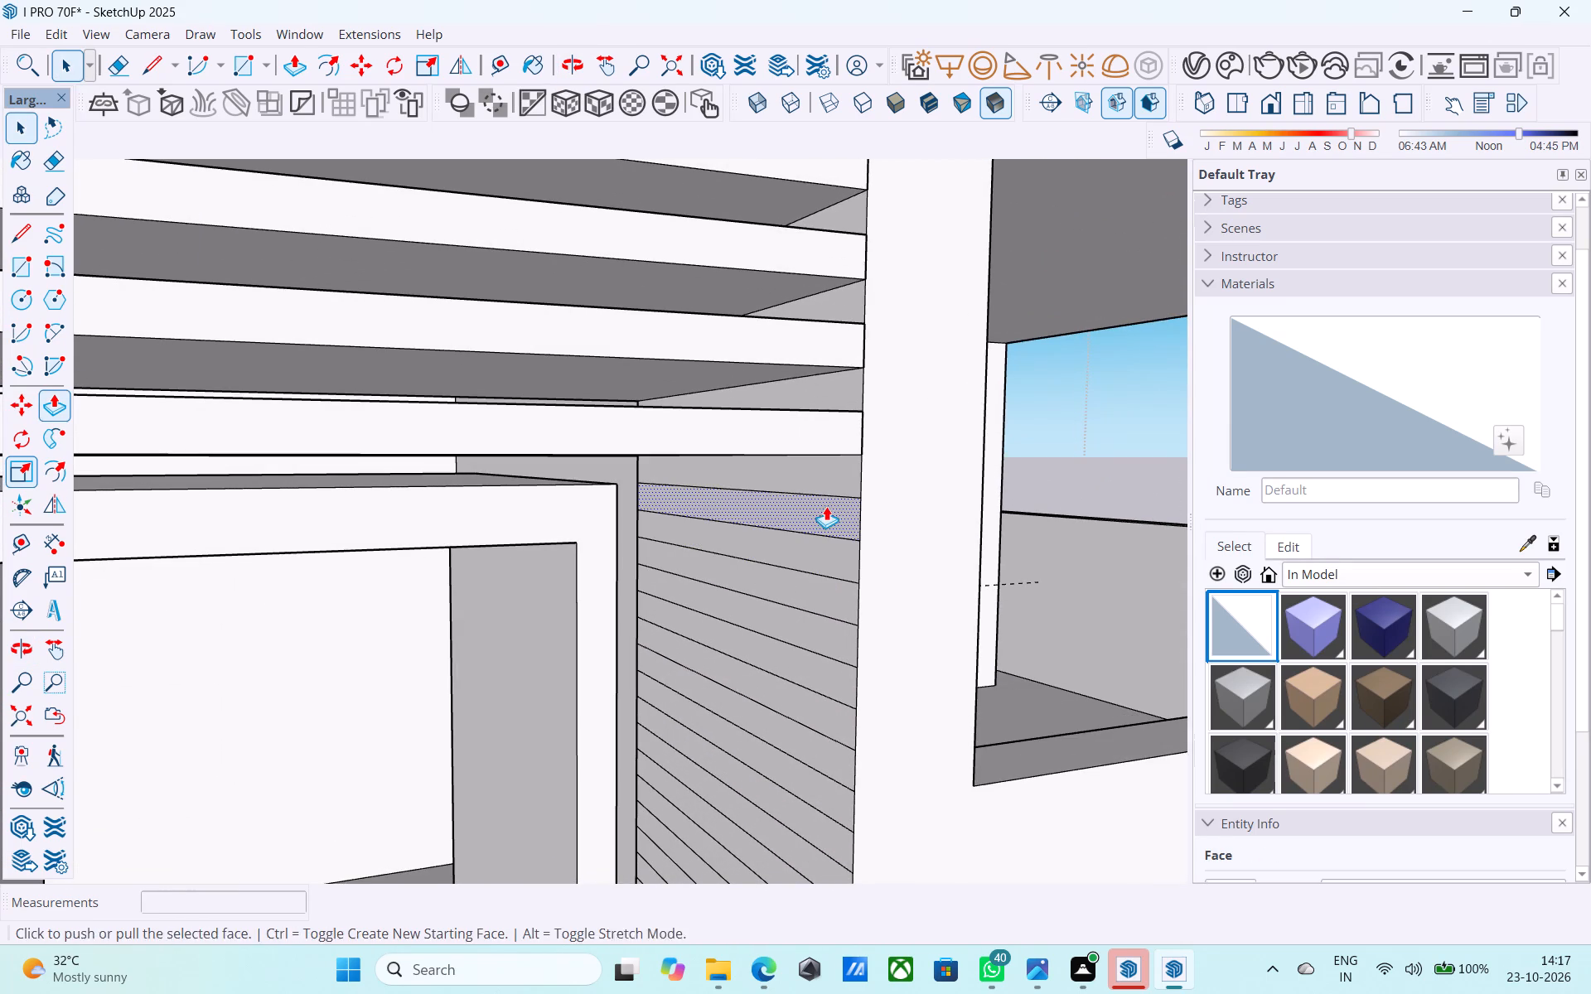
{"action": "double_click", "coordinate": [826, 505]}
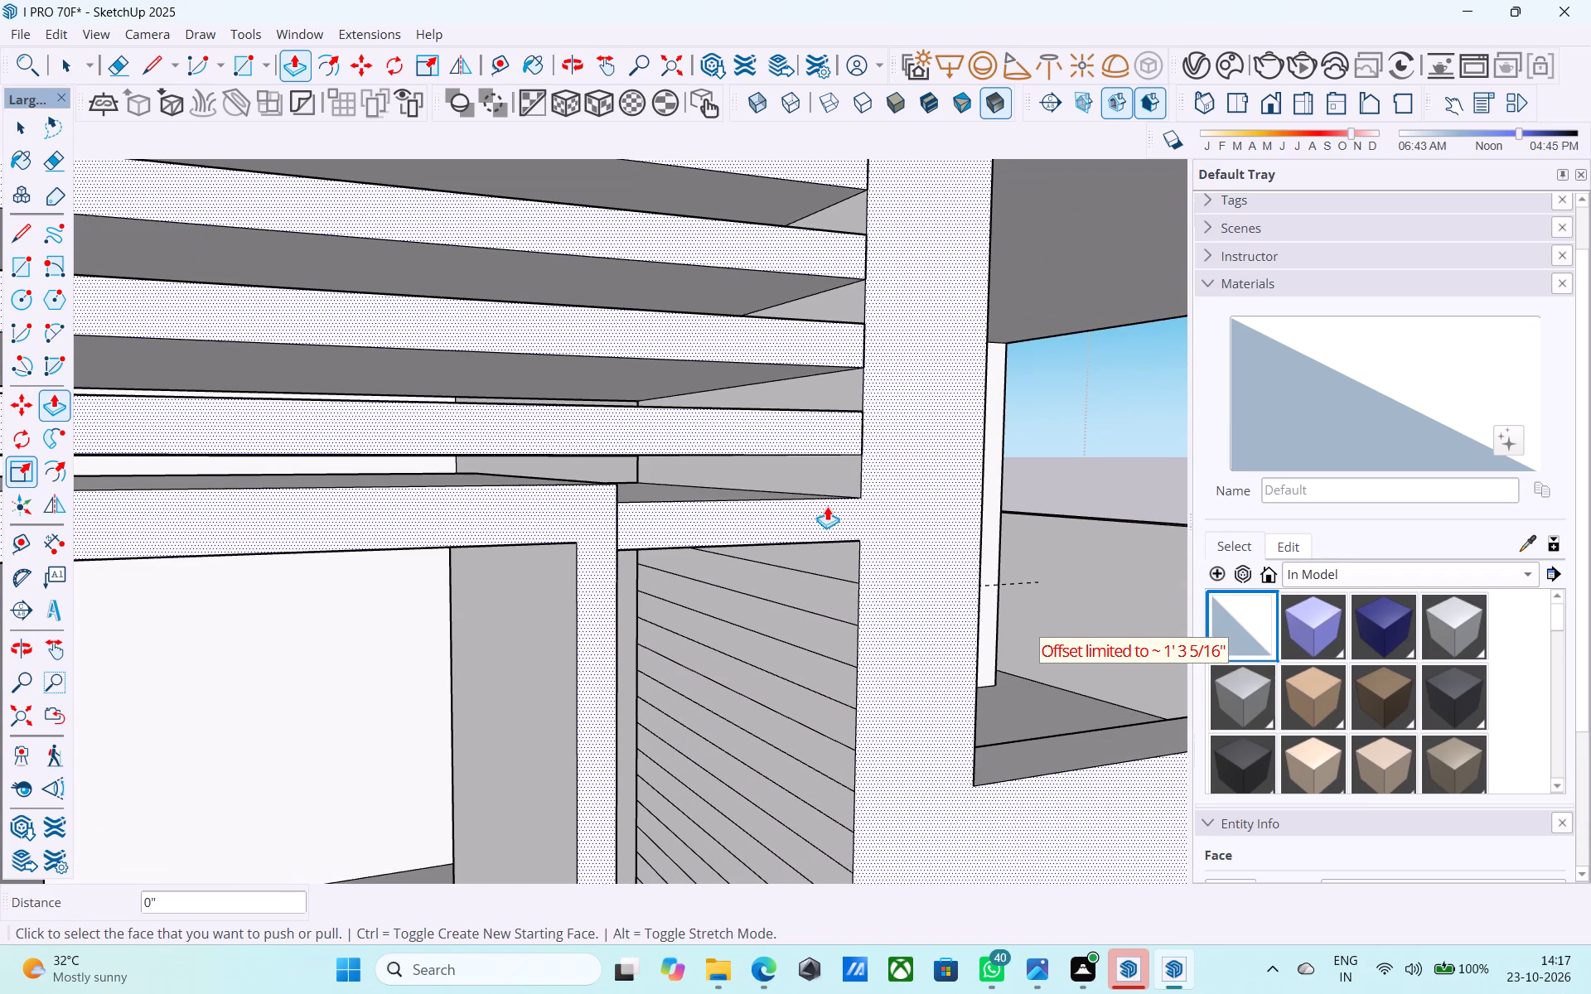